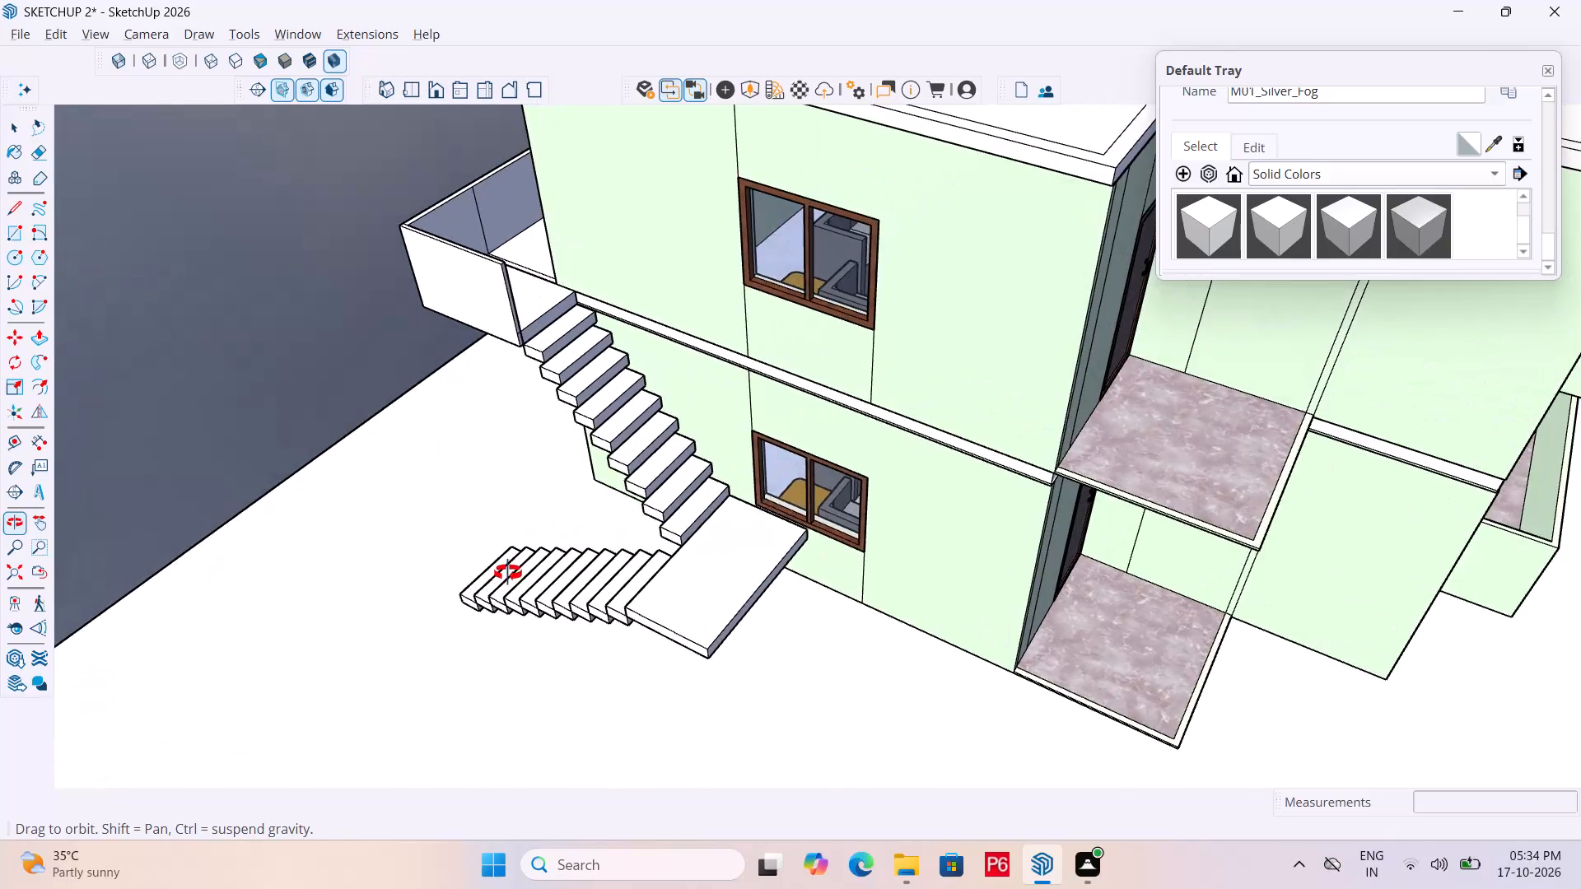
# Draw a rectangle about 4 1/4" by 3' 5" across the mid-landing, from the upper flight's lowest step corner to the landing's outer edge.
pyautogui.scroll(2, 535, 149)
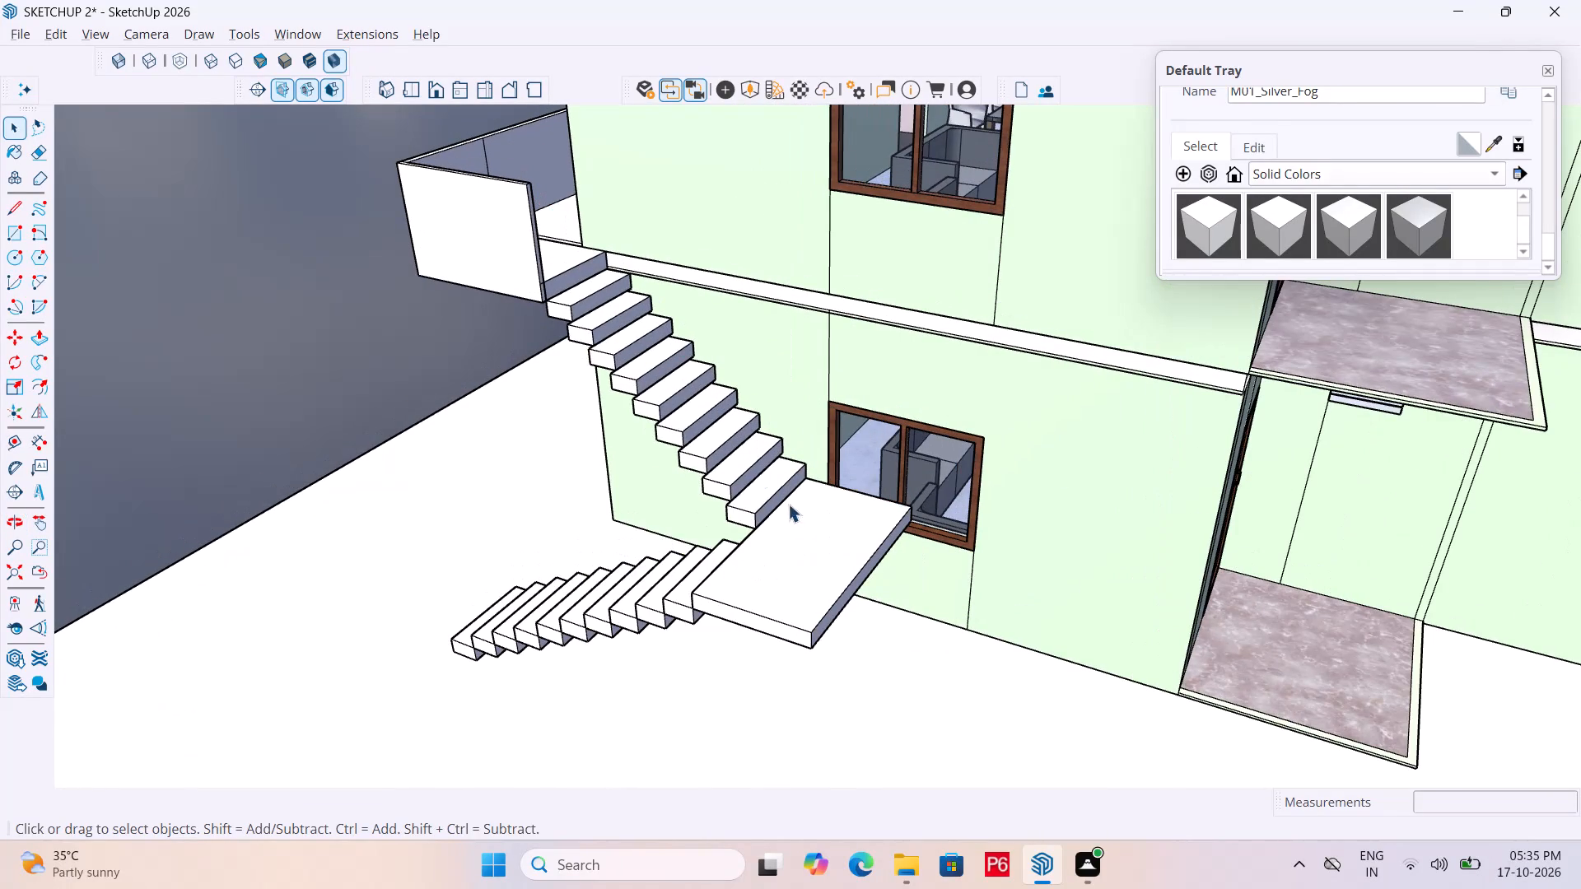
pyautogui.moveTo(800, 518); pyautogui.dragTo(800, 556, button='middle')
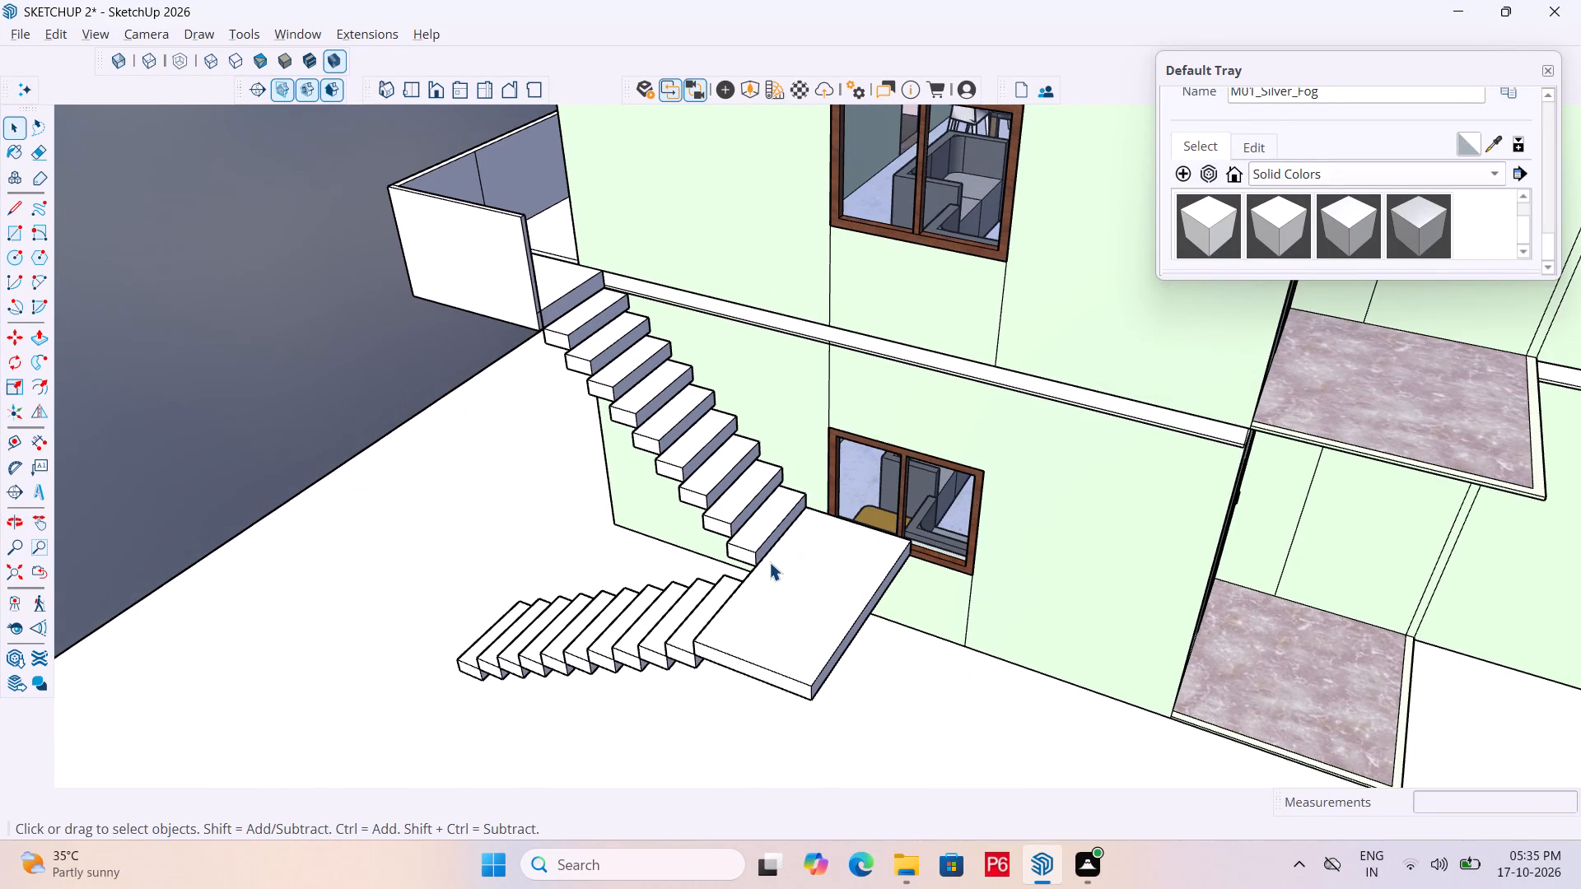
pyautogui.scroll(5, 761, 568)
pyautogui.moveTo(746, 580); pyautogui.dragTo(716, 654, button='middle')
pyautogui.press('l')
pyautogui.press('r')
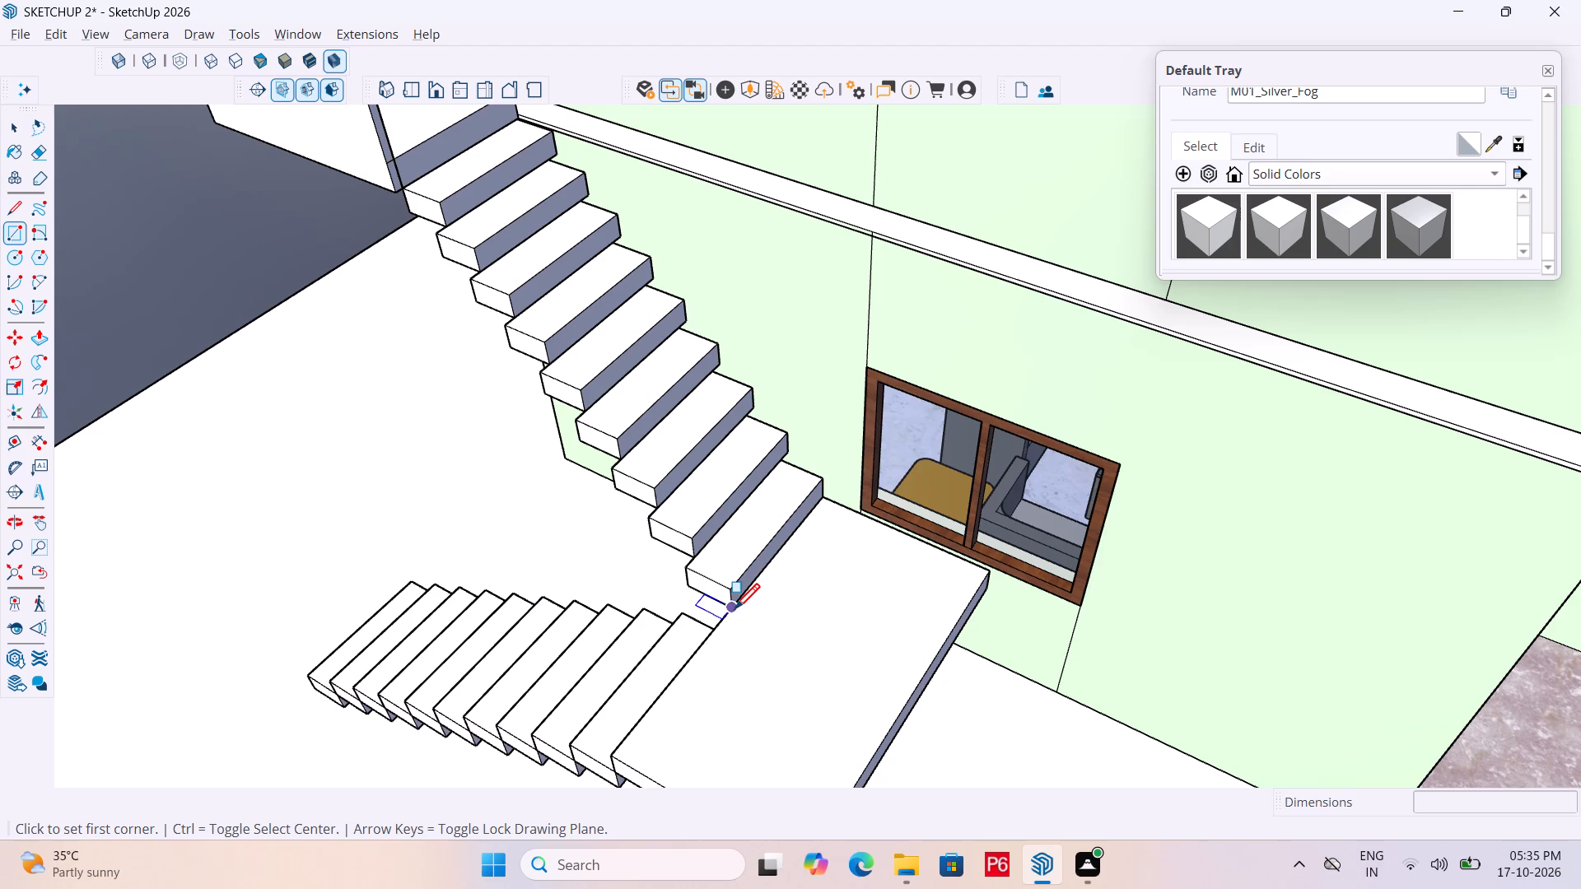
pyautogui.click(736, 612)
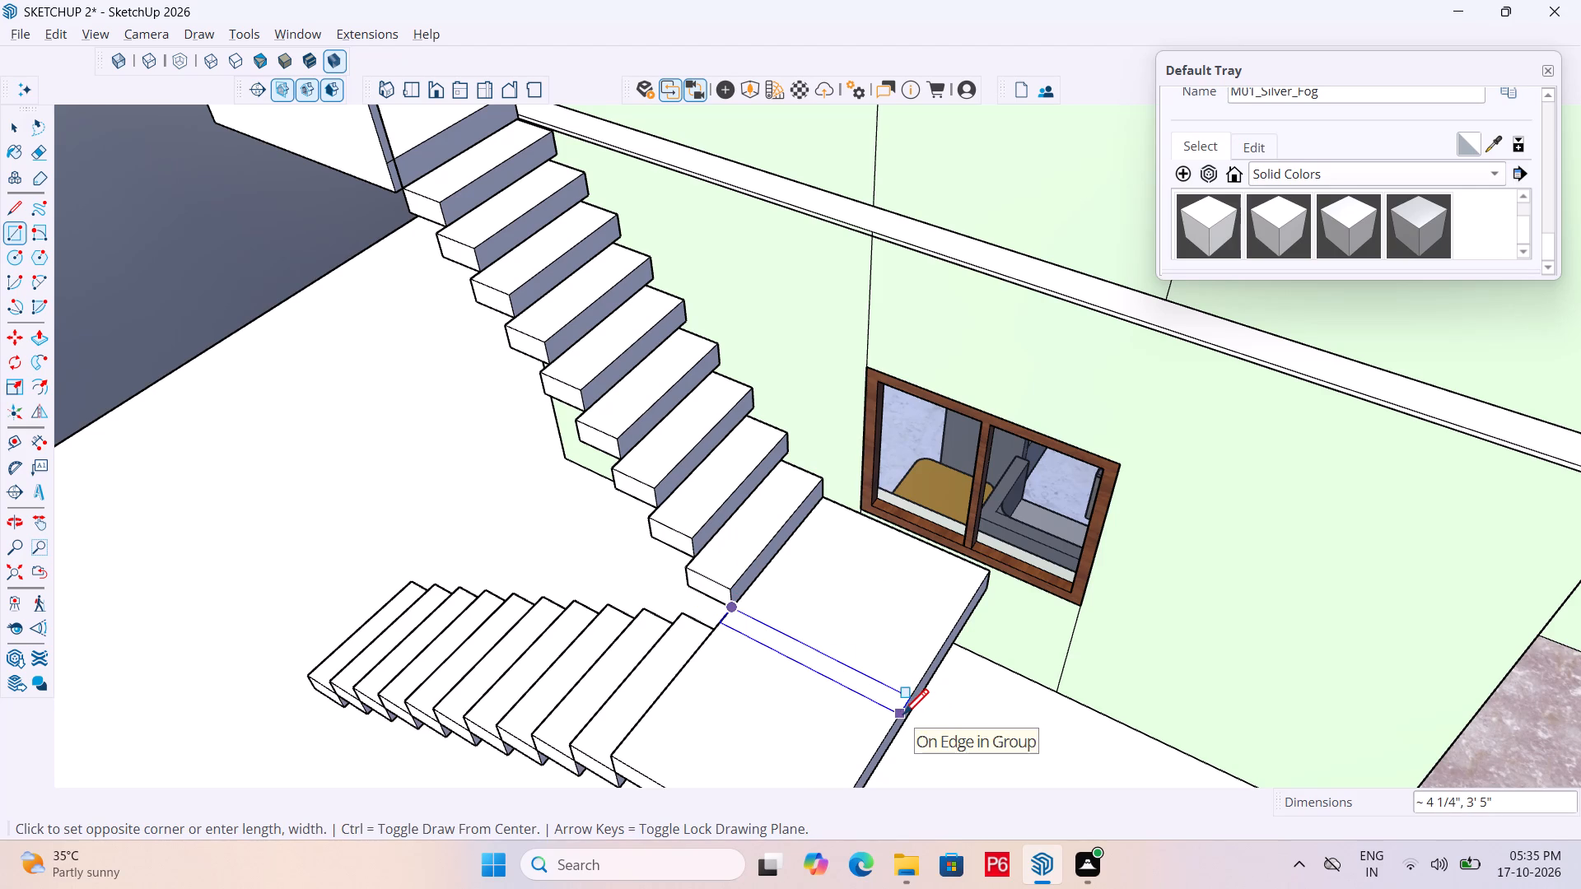
pyautogui.click(902, 714)
pyautogui.press('space')
# Make the narrow rectangle on the mid-landing, face and edges, into a group.
pyautogui.scroll(5, 879, 682)
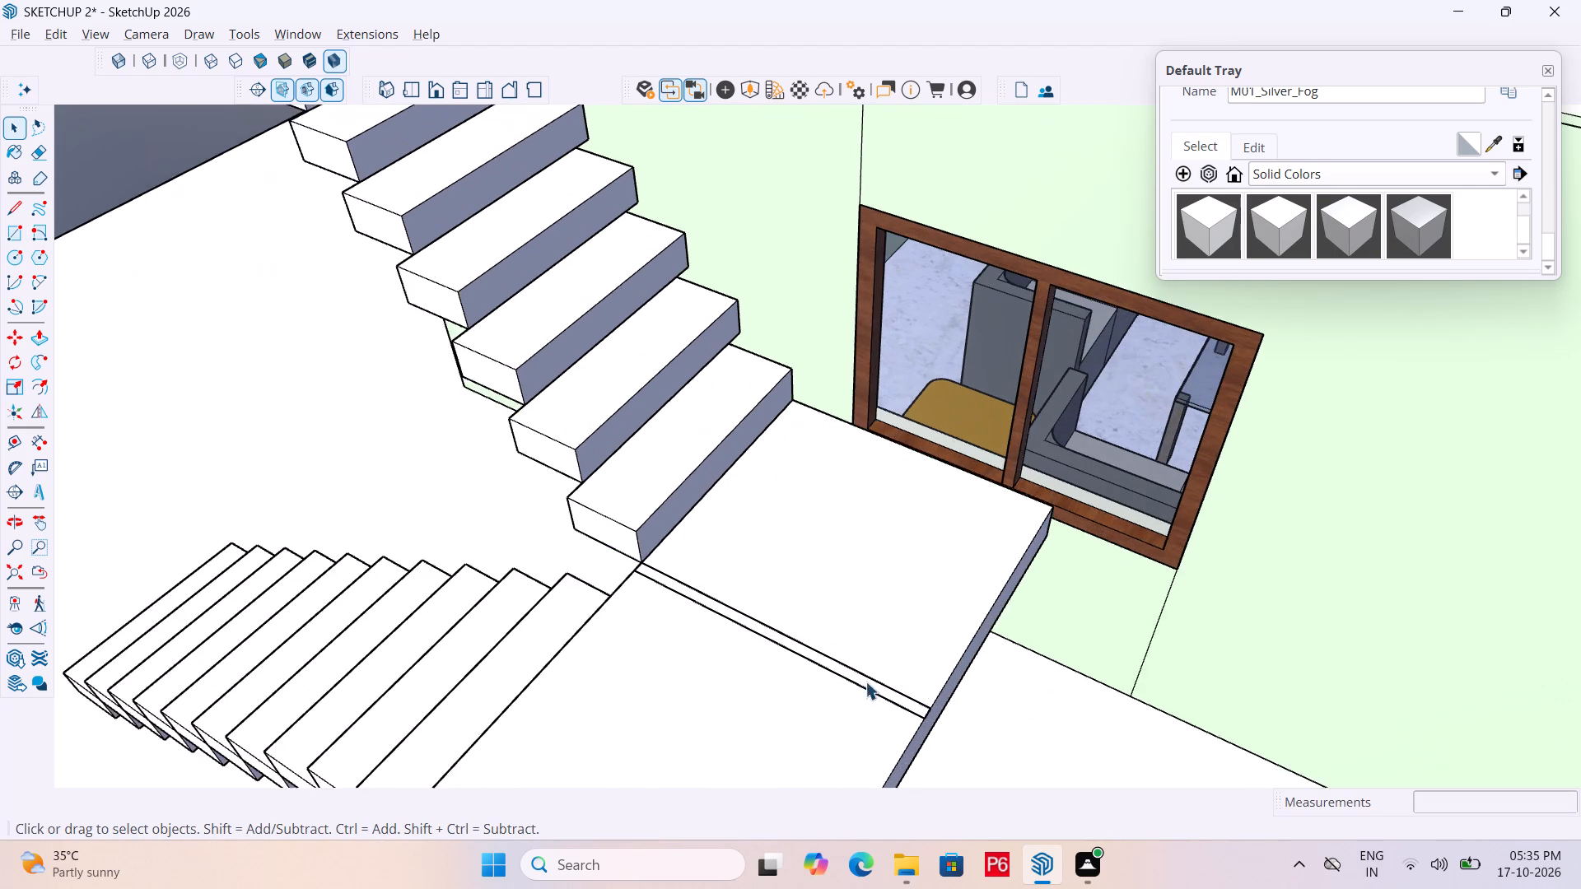
pyautogui.scroll(4, 836, 688)
pyautogui.doubleClick(838, 663)
pyautogui.rightClick(838, 663)
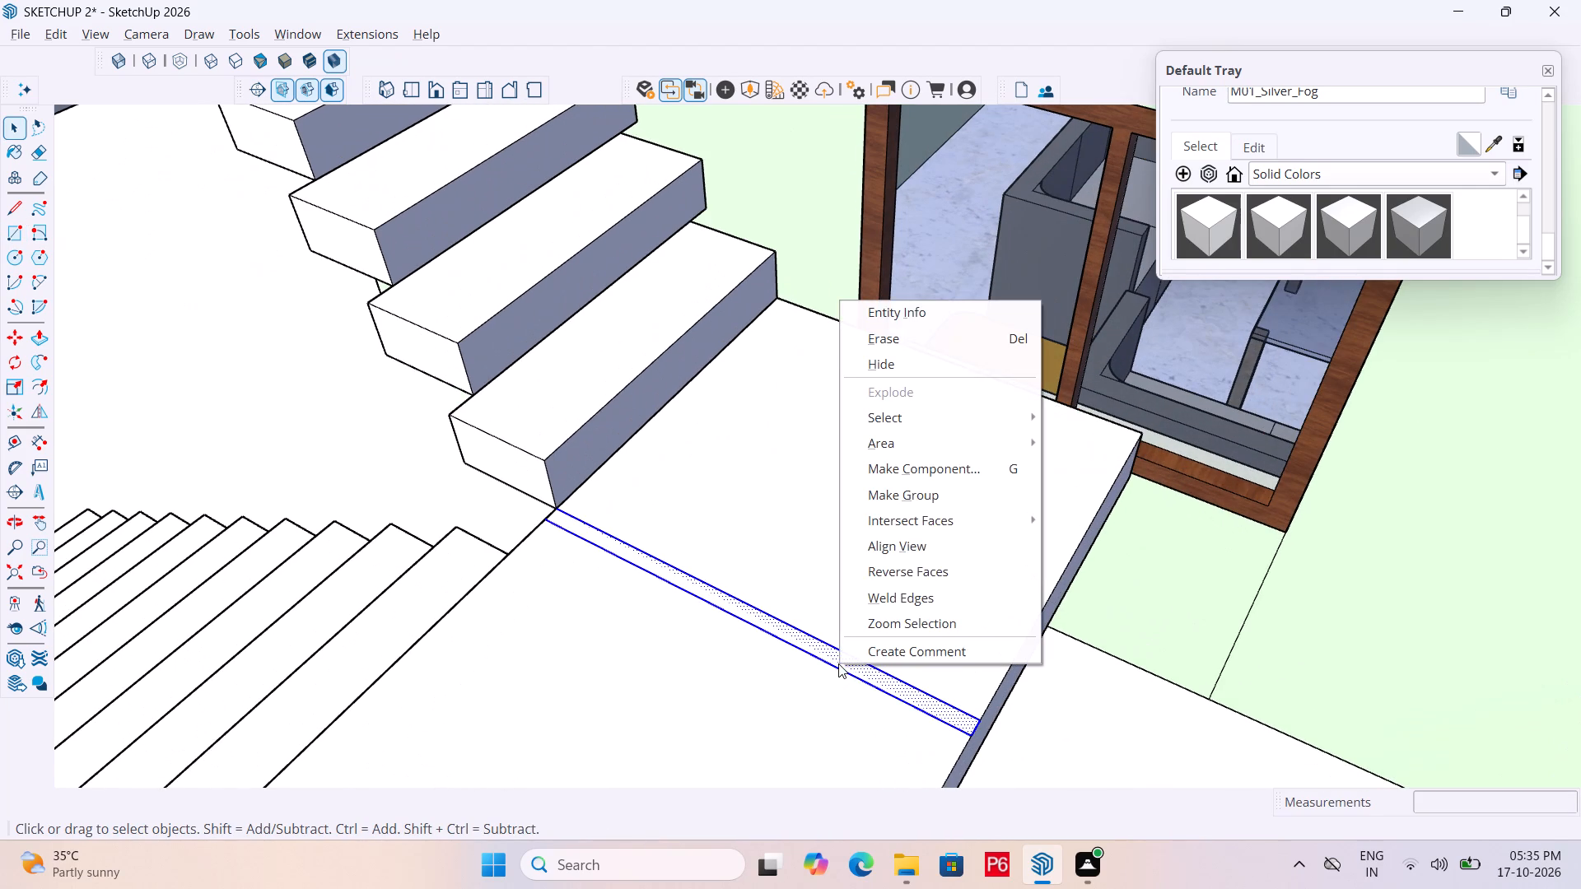
pyautogui.click(947, 497)
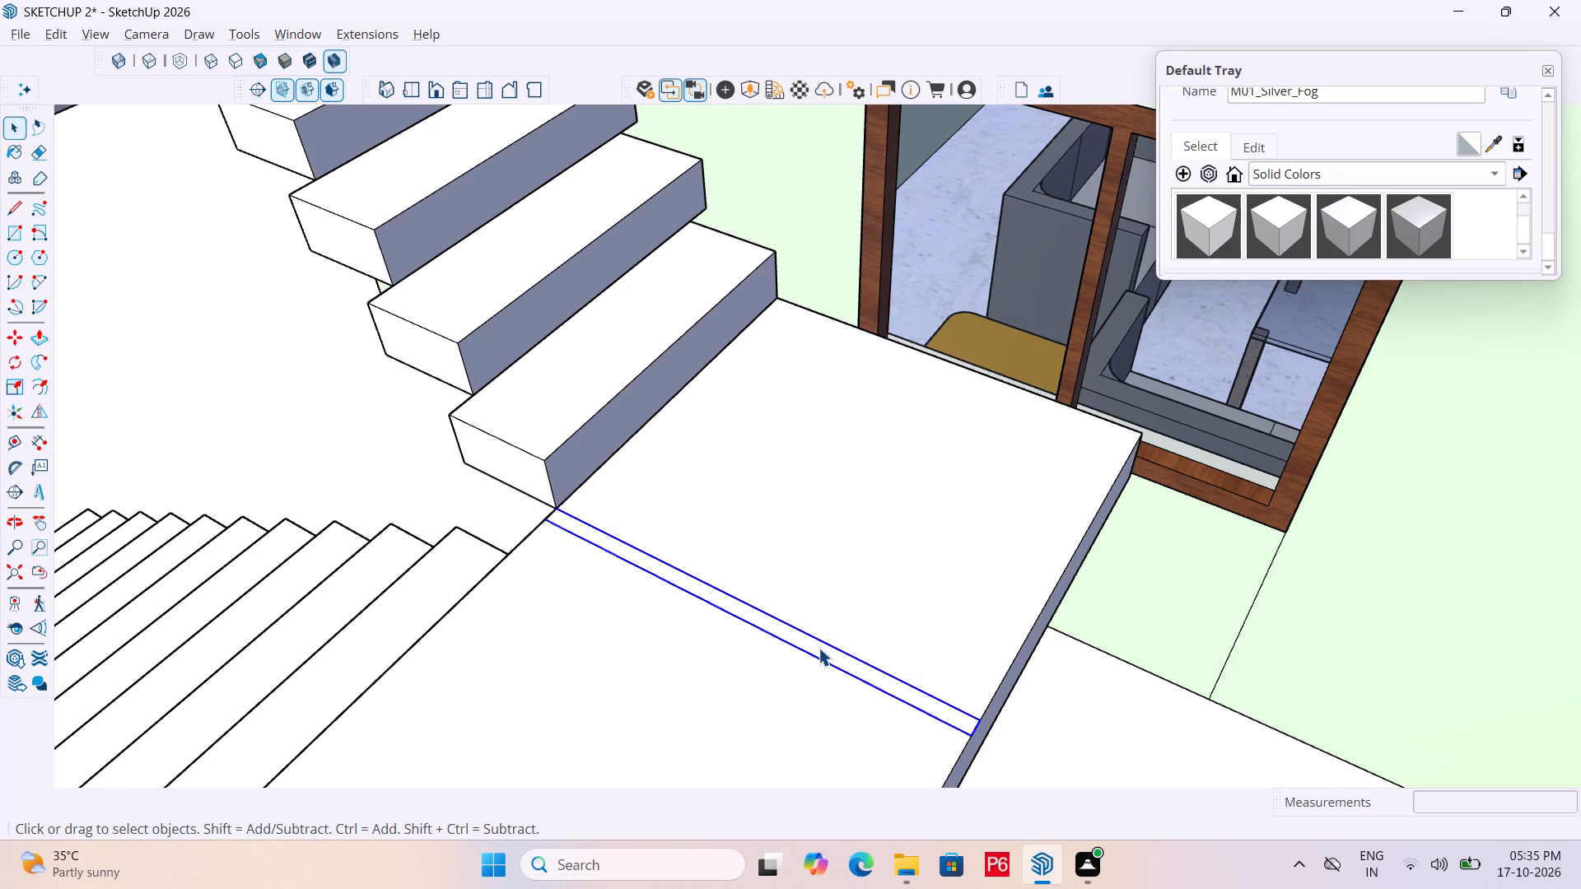
# Open the strip's group on the mid-landing and extrude its face upward 3' with Push/Pull.
pyautogui.doubleClick(818, 648)
pyautogui.click(814, 645)
pyautogui.click(814, 645)
pyautogui.click(833, 654)
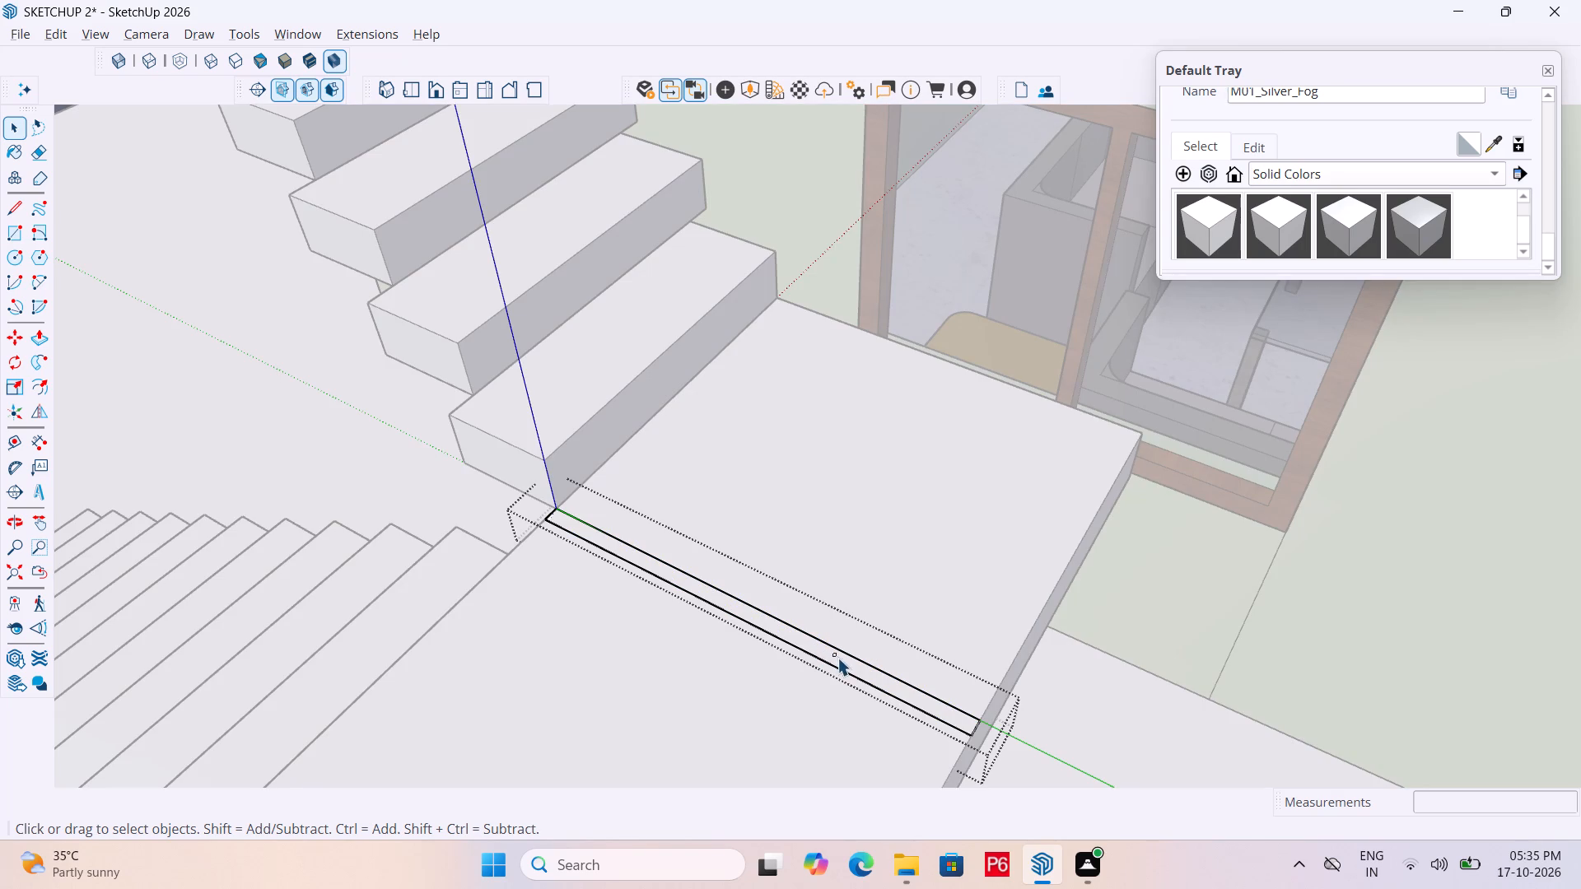
pyautogui.click(838, 659)
pyautogui.click(845, 668)
pyautogui.scroll(4, 871, 679)
pyautogui.press('space')
pyautogui.click(869, 677)
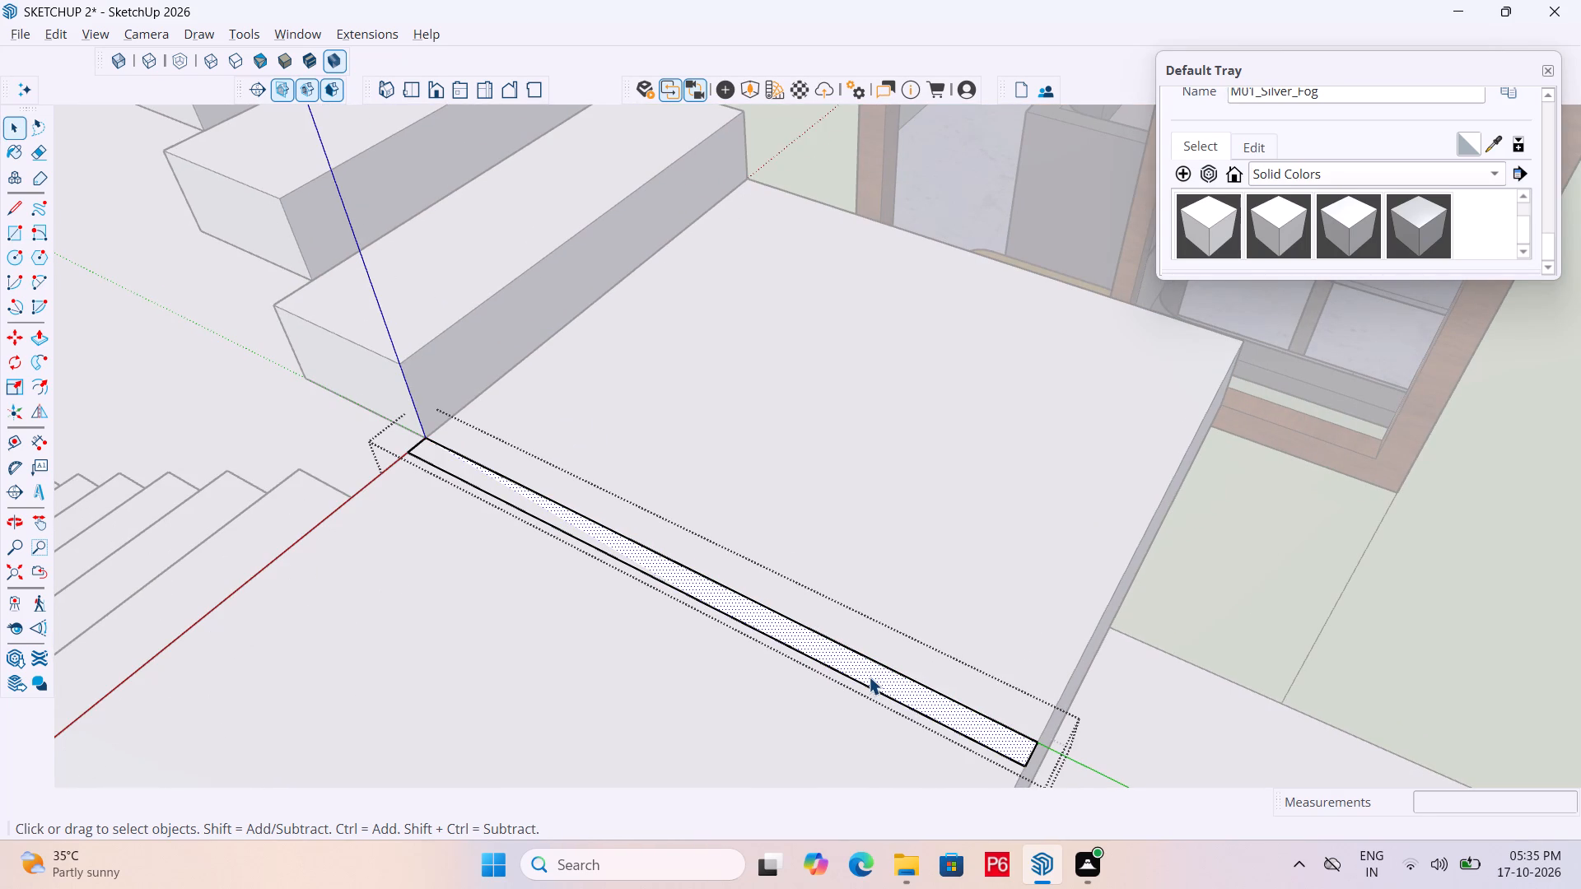
pyautogui.press('p')
pyautogui.click(869, 677)
pyautogui.scroll(-6, 688, 360)
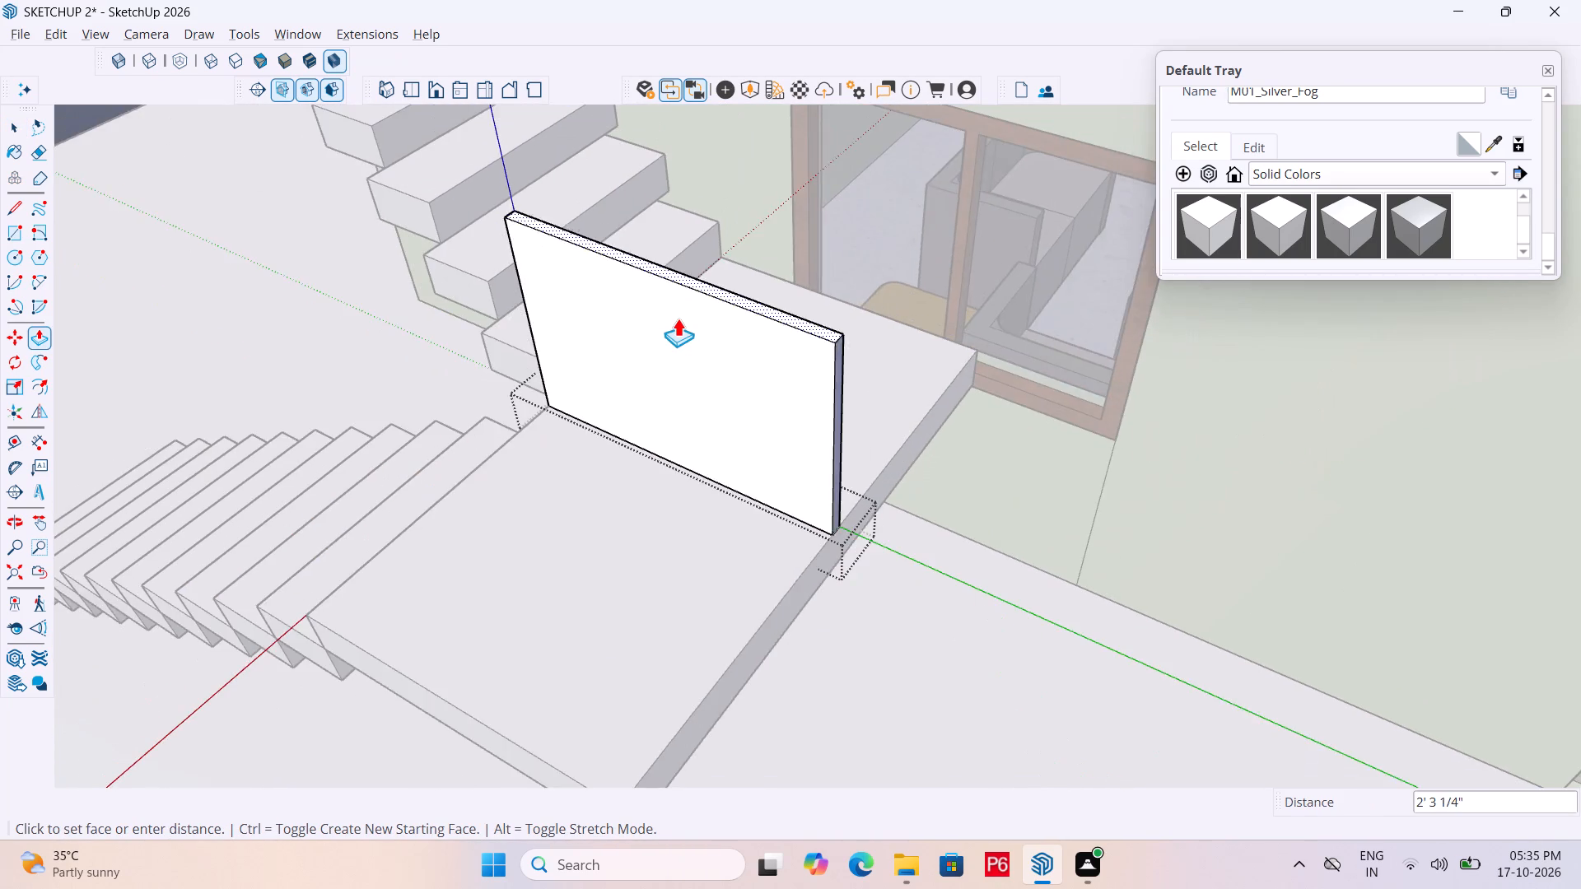
pyautogui.scroll(-4, 678, 318)
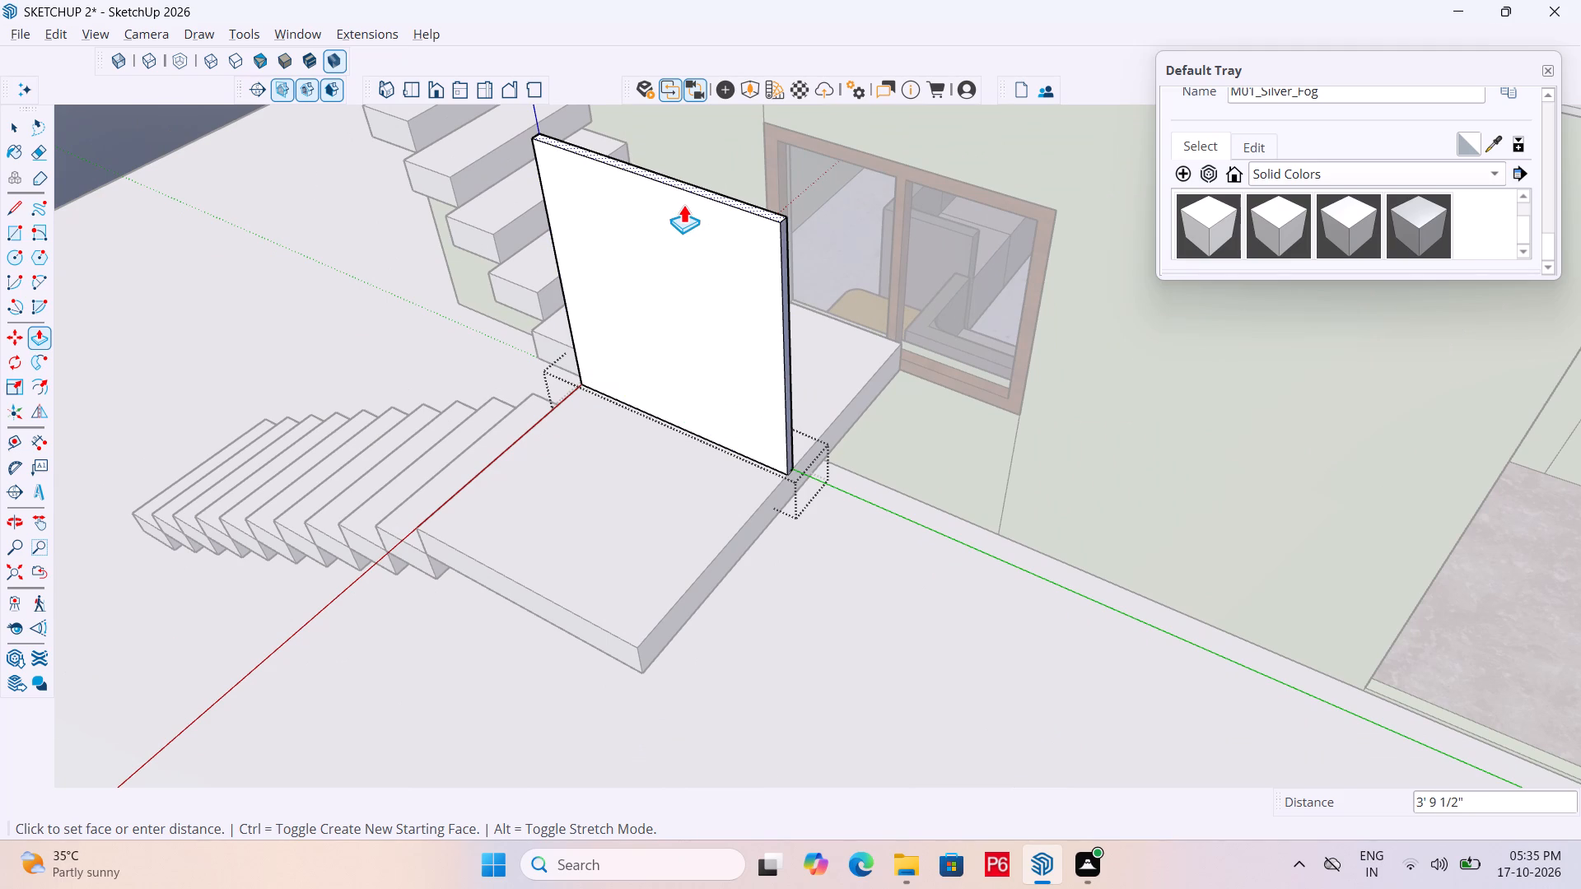
pyautogui.write("3'")
pyautogui.press('Return')
pyautogui.scroll(-5, 737, 365)
pyautogui.scroll(-4, 550, 355)
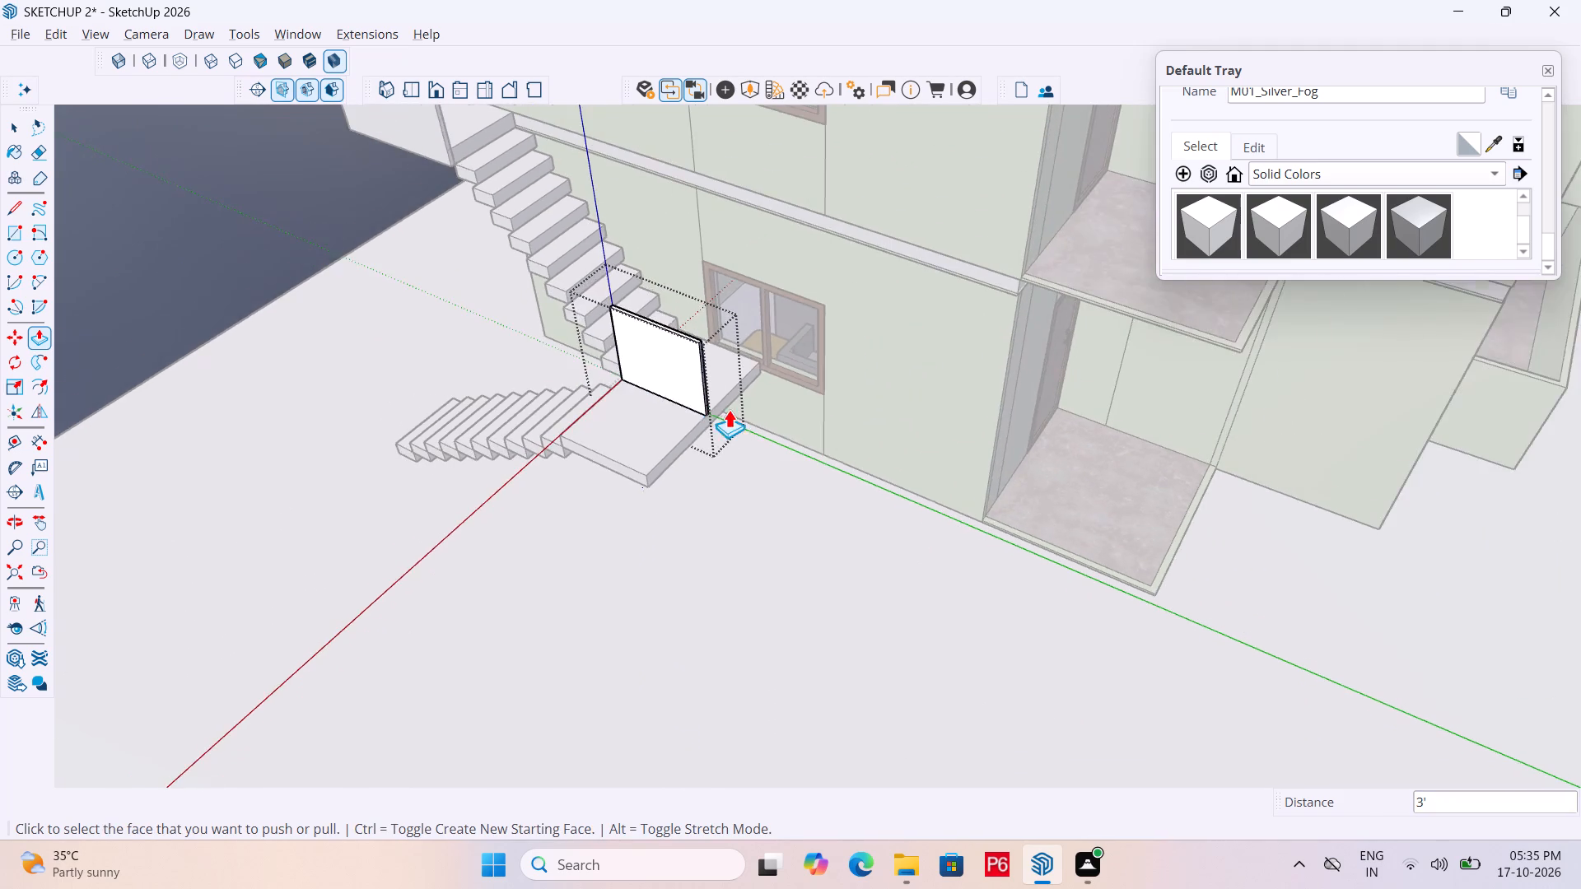
# Push the upright panel's outer end face inward from the landing's edge in small increments, shortening the panel toward the stair flights.
pyautogui.moveTo(571, 377); pyautogui.dragTo(952, 329, button='middle')
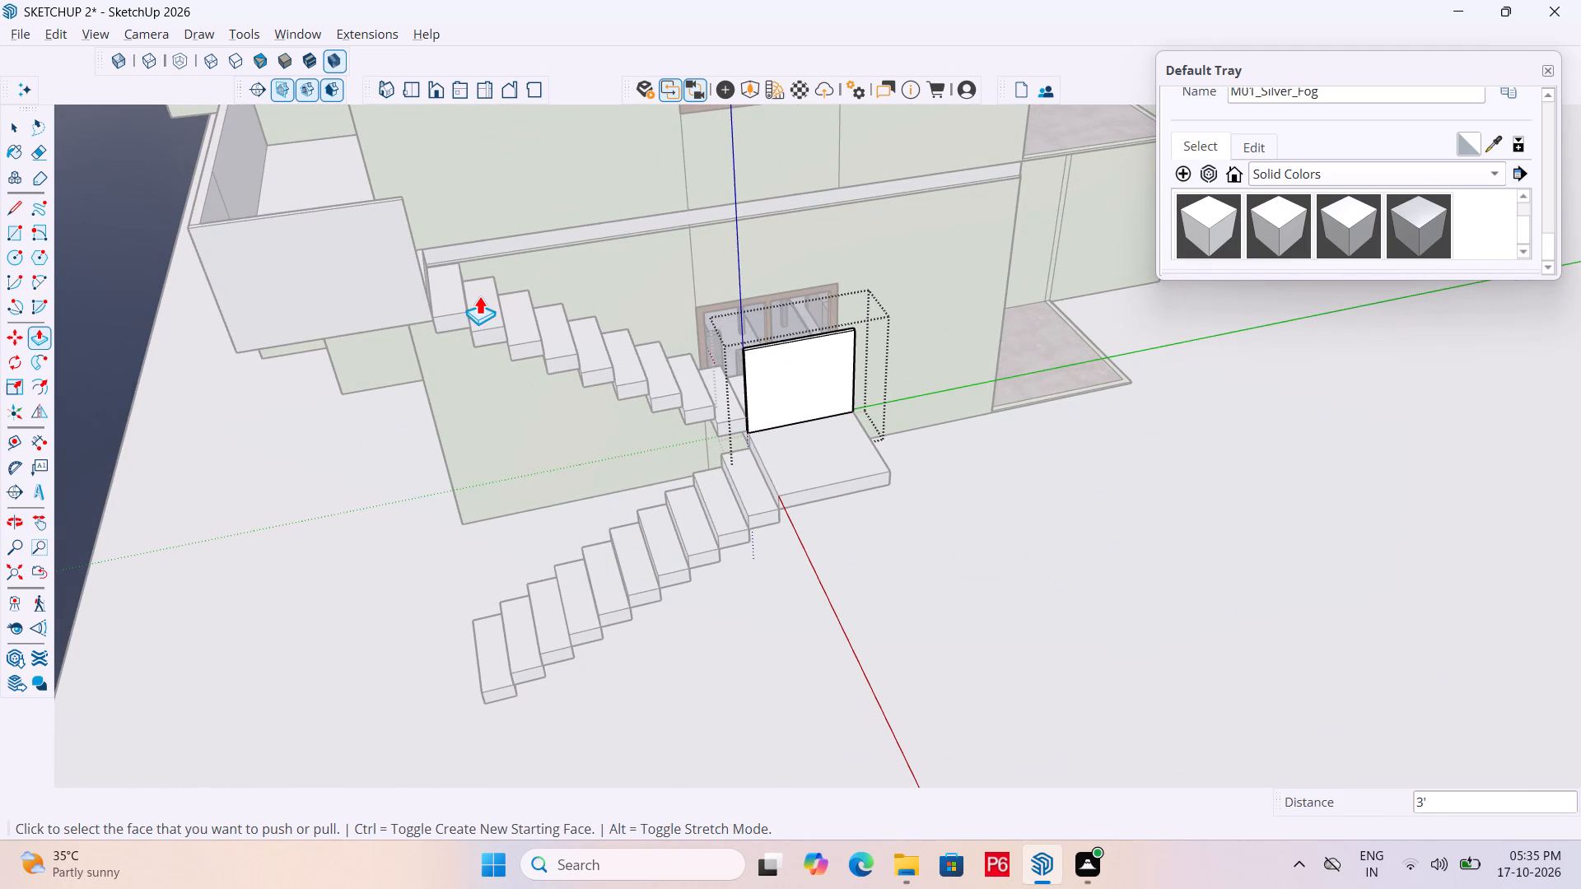
pyautogui.scroll(-1, 837, 361)
pyautogui.moveTo(837, 361); pyautogui.dragTo(605, 334, button='middle')
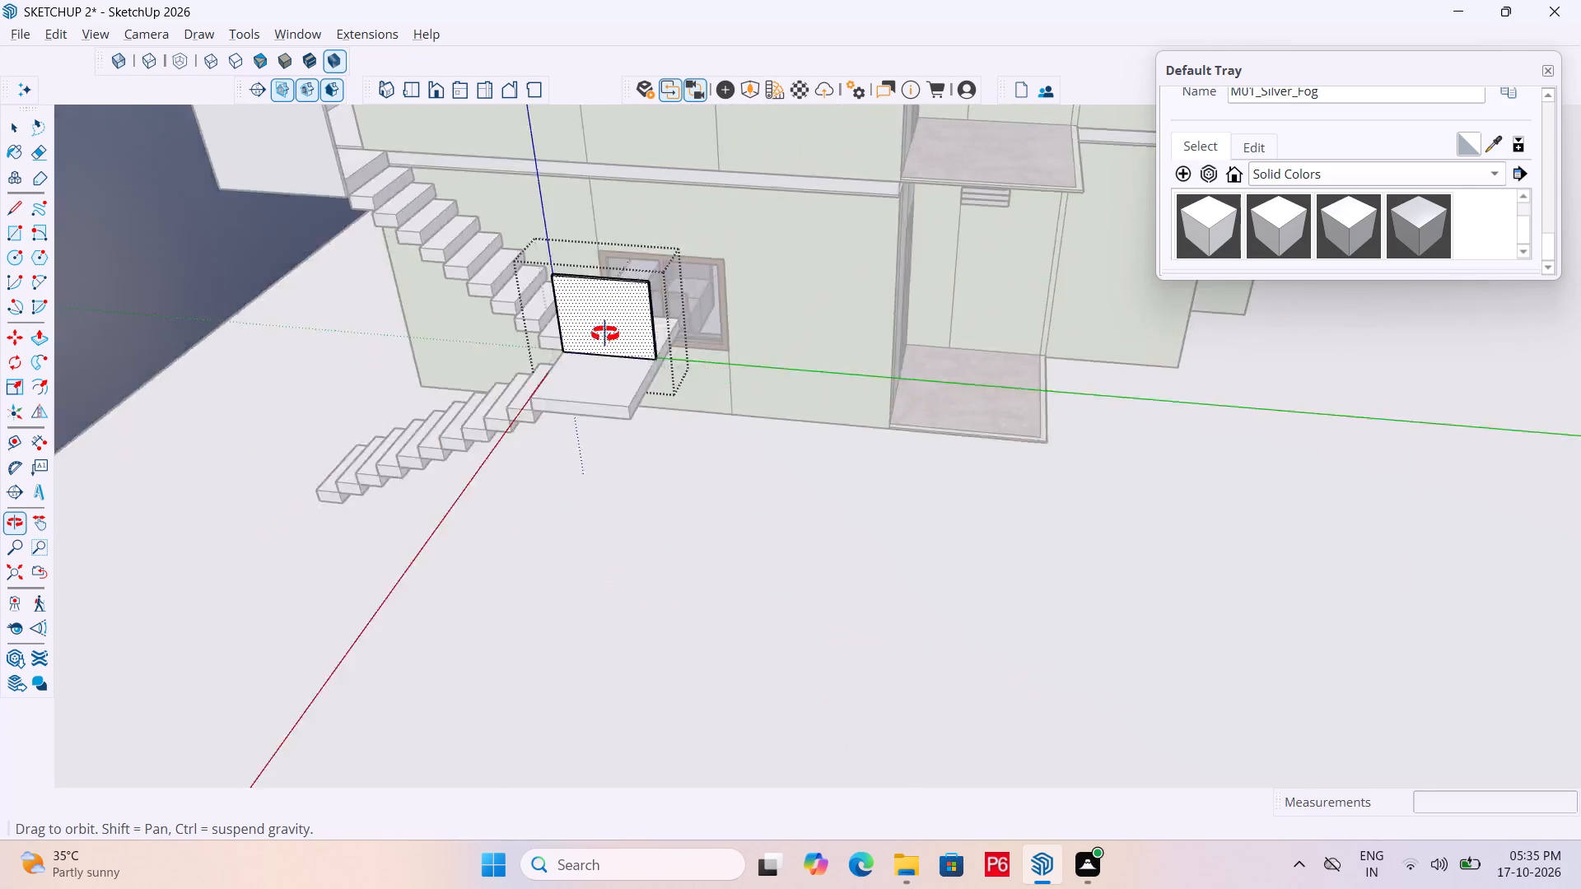
pyautogui.moveTo(605, 334); pyautogui.dragTo(534, 312, button='middle')
pyautogui.scroll(14, 558, 301)
pyautogui.moveTo(413, 303); pyautogui.dragTo(324, 256, button='middle')
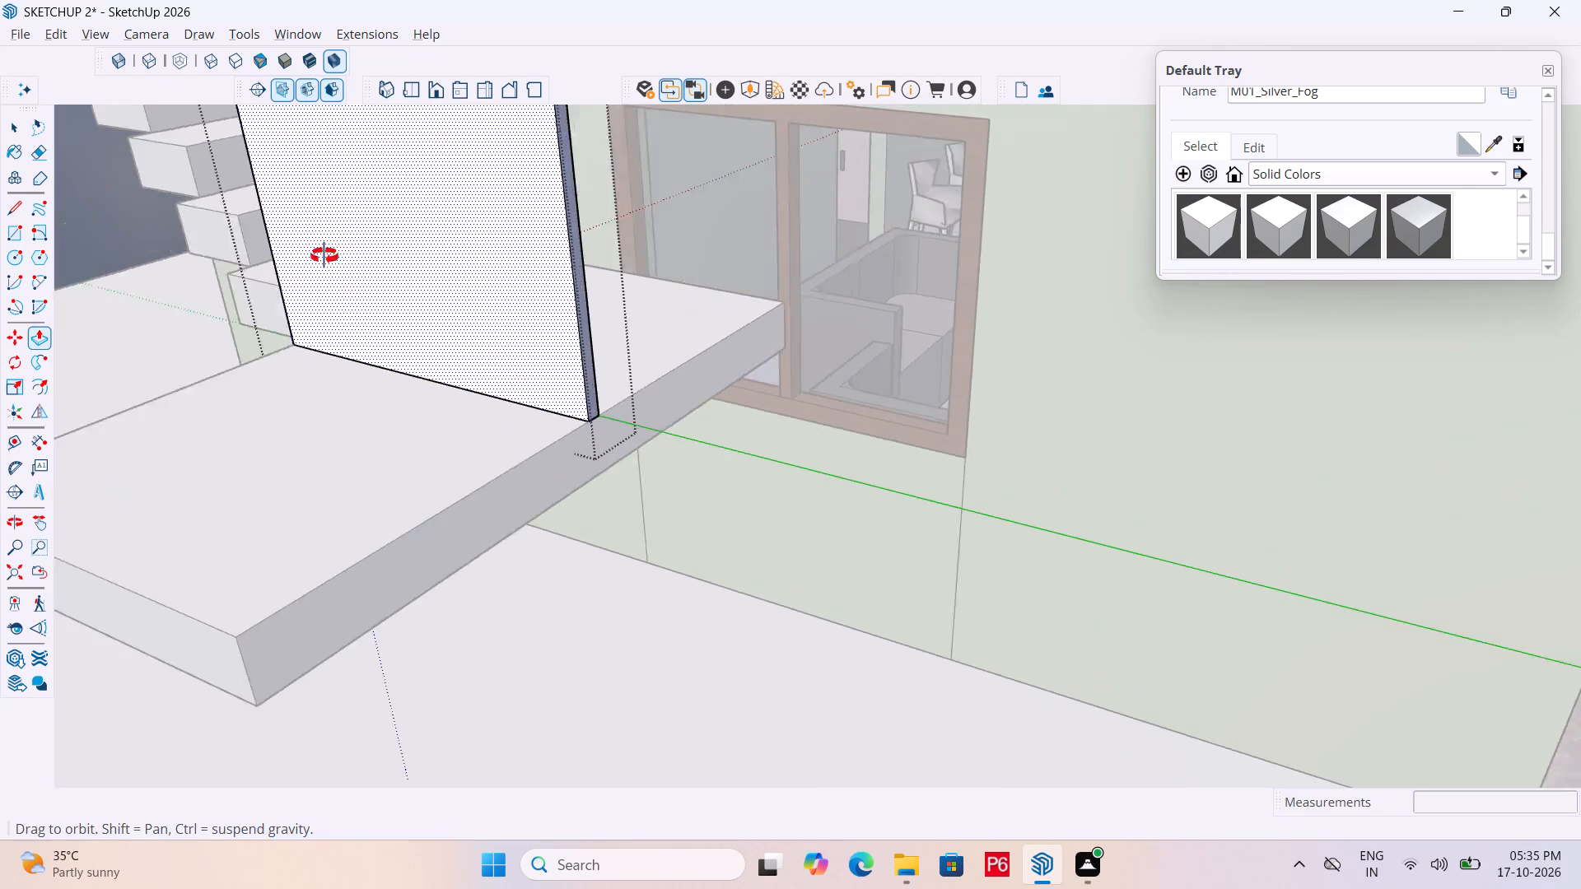
pyautogui.moveTo(324, 256); pyautogui.dragTo(252, 294, button='middle')
pyautogui.scroll(-5, 271, 322)
pyautogui.scroll(5, 529, 279)
pyautogui.press('space')
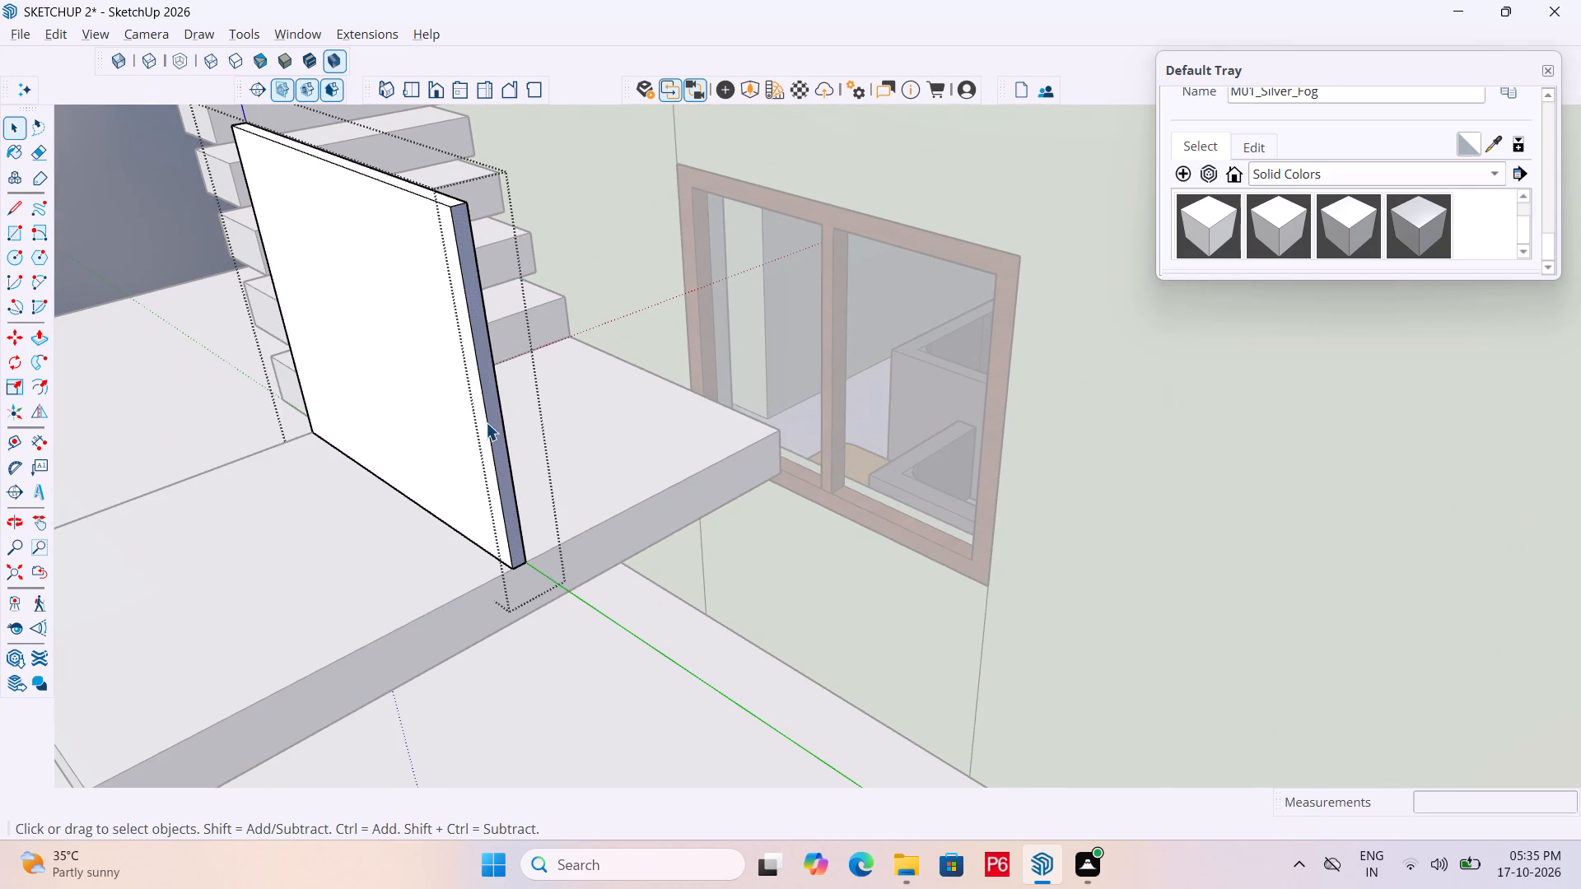
pyautogui.click(487, 422)
pyautogui.click(492, 422)
pyautogui.scroll(5, 492, 422)
pyautogui.moveTo(495, 413); pyautogui.dragTo(493, 406)
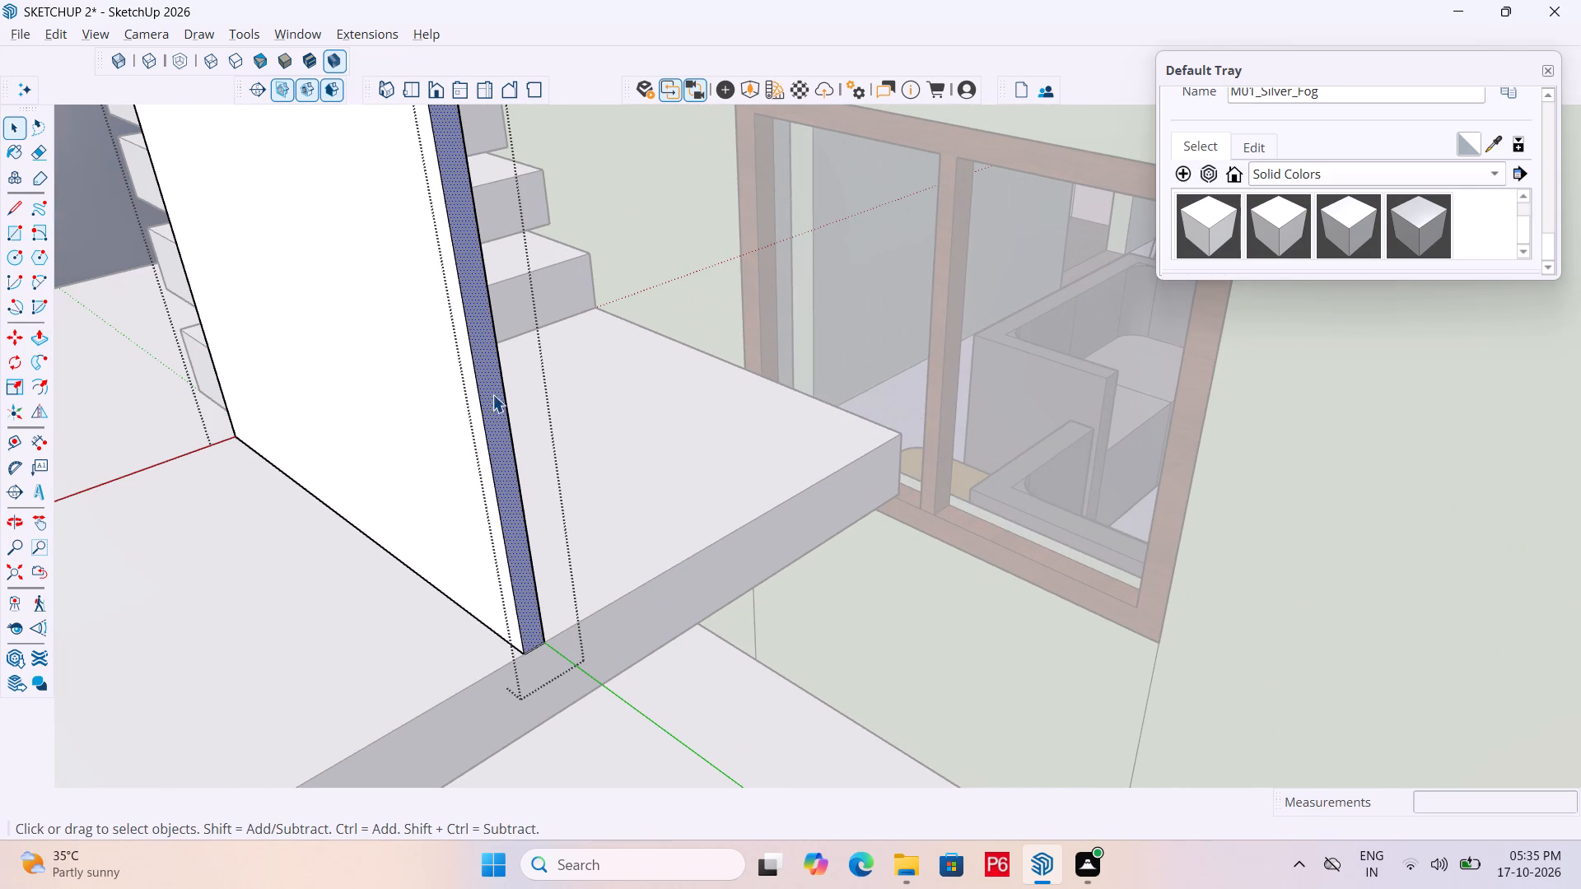
pyautogui.doubleClick(478, 350)
pyautogui.click(479, 325)
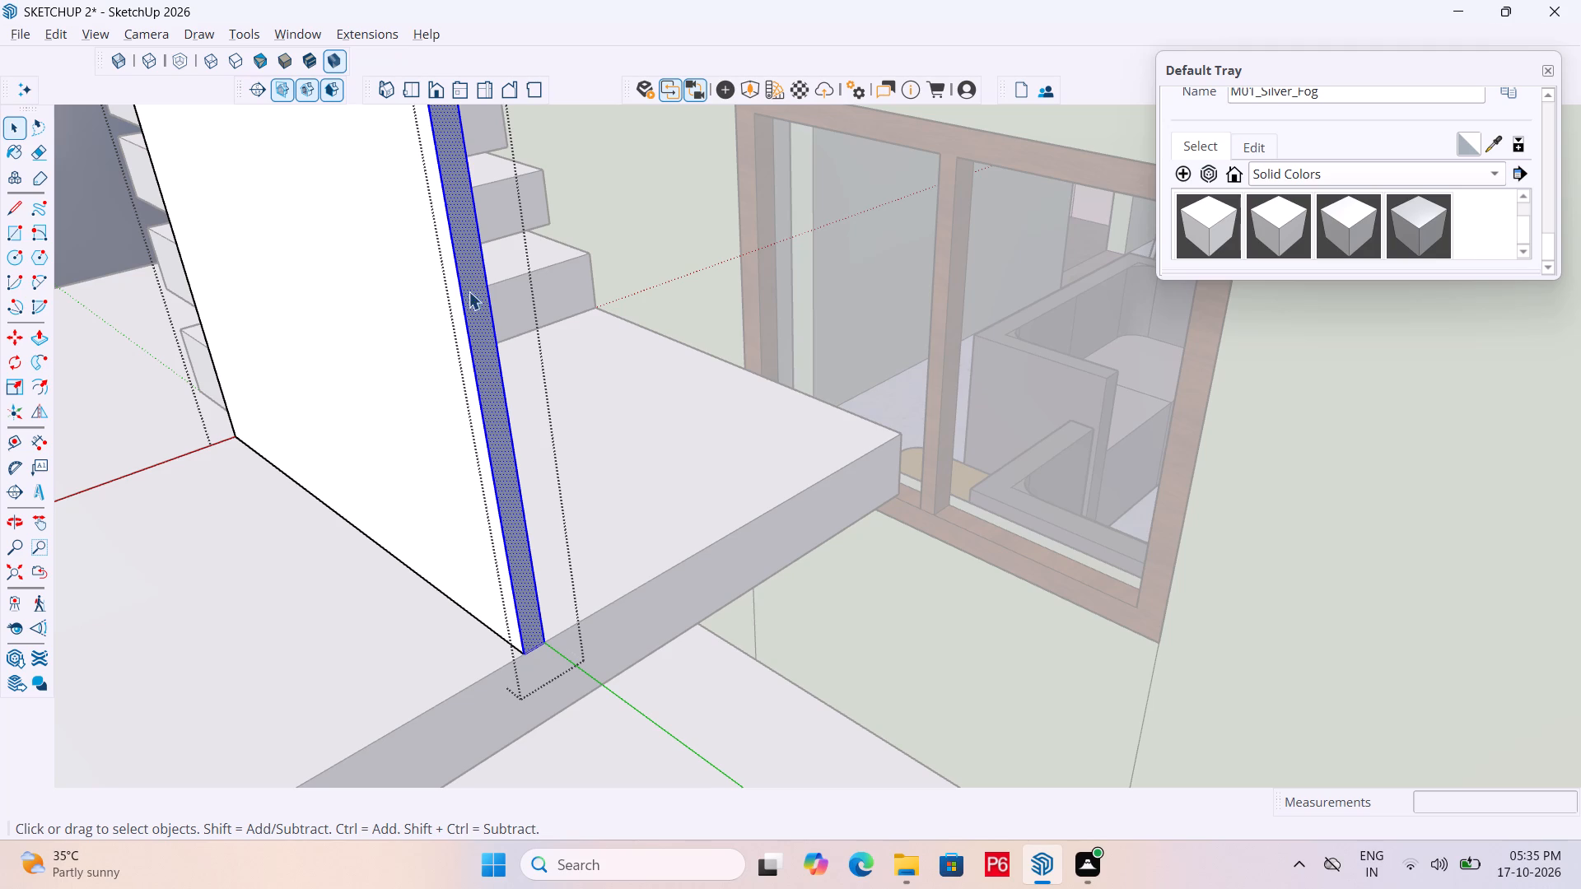
pyautogui.press('p')
pyautogui.moveTo(467, 282); pyautogui.dragTo(459, 276)
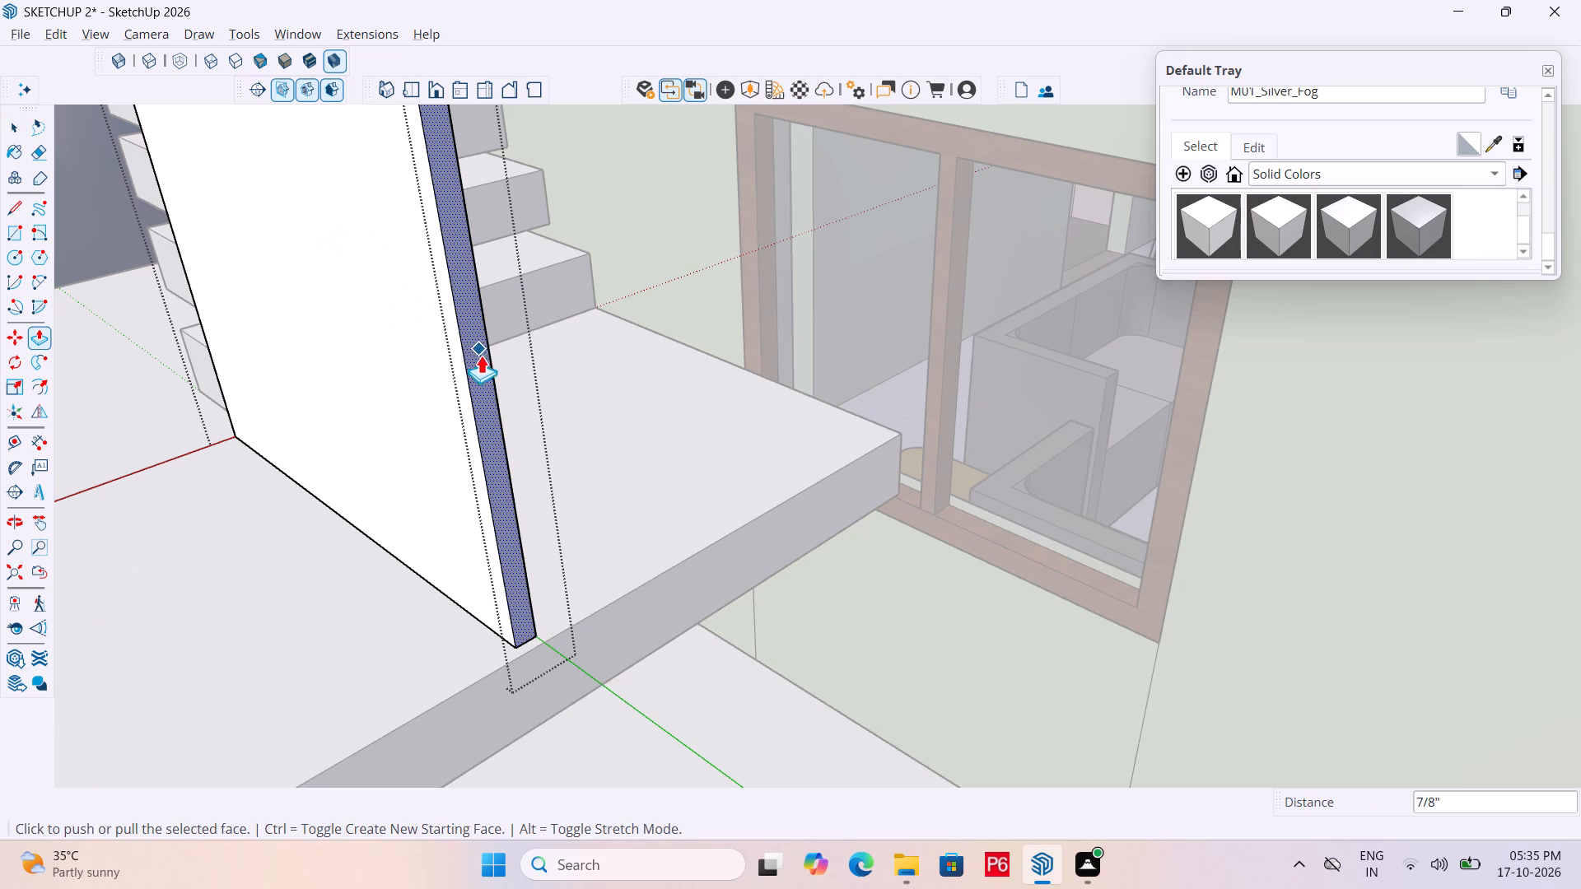
pyautogui.moveTo(489, 404); pyautogui.dragTo(480, 387)
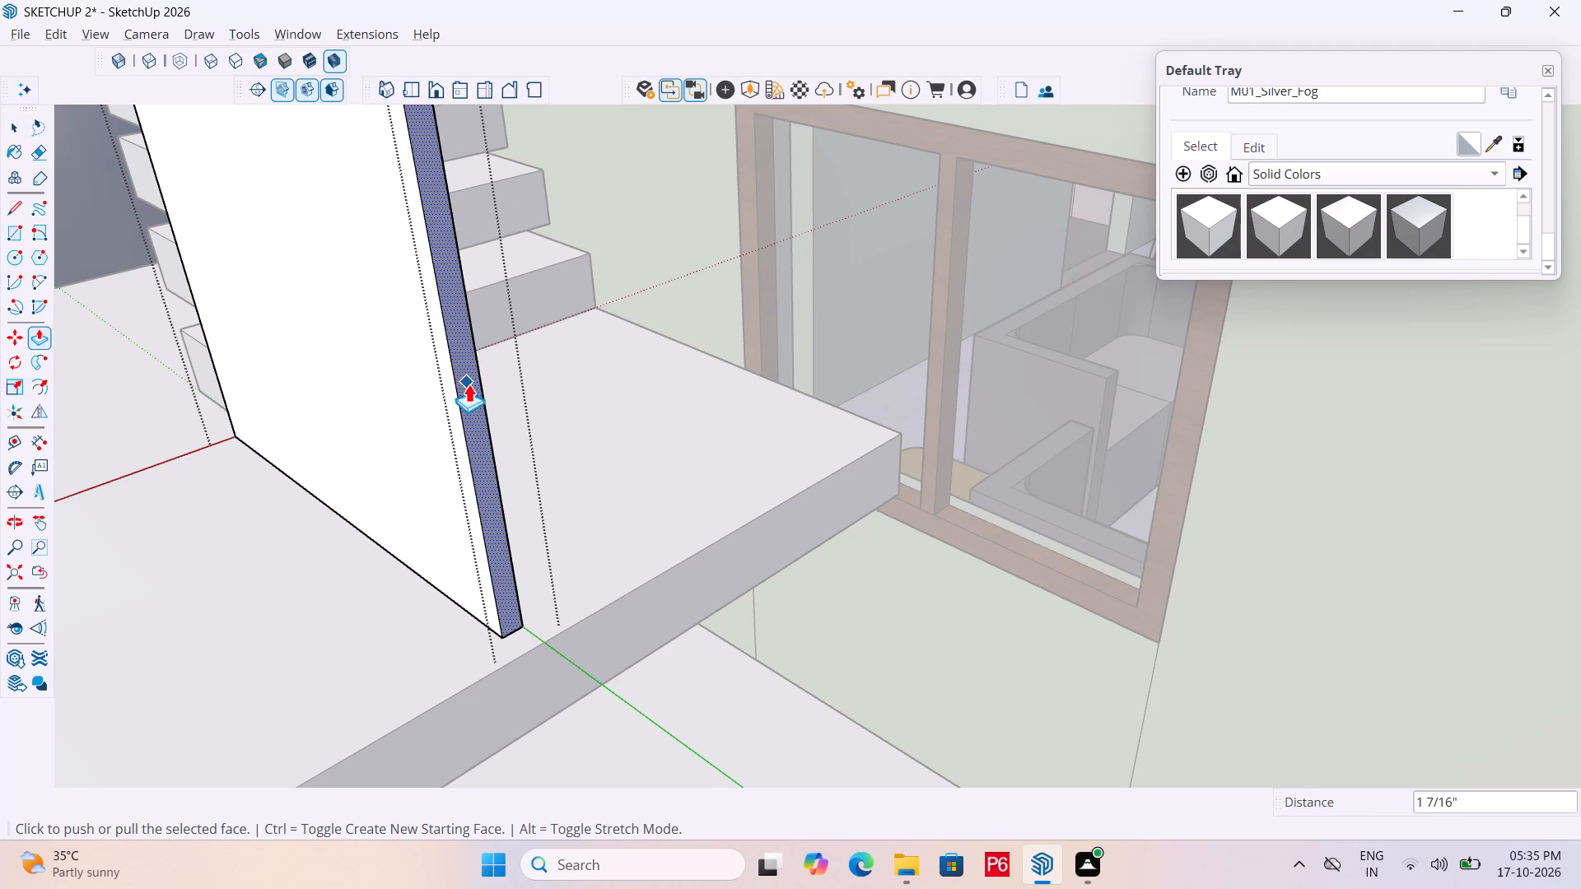
pyautogui.click(469, 384)
pyautogui.moveTo(470, 389); pyautogui.dragTo(450, 353)
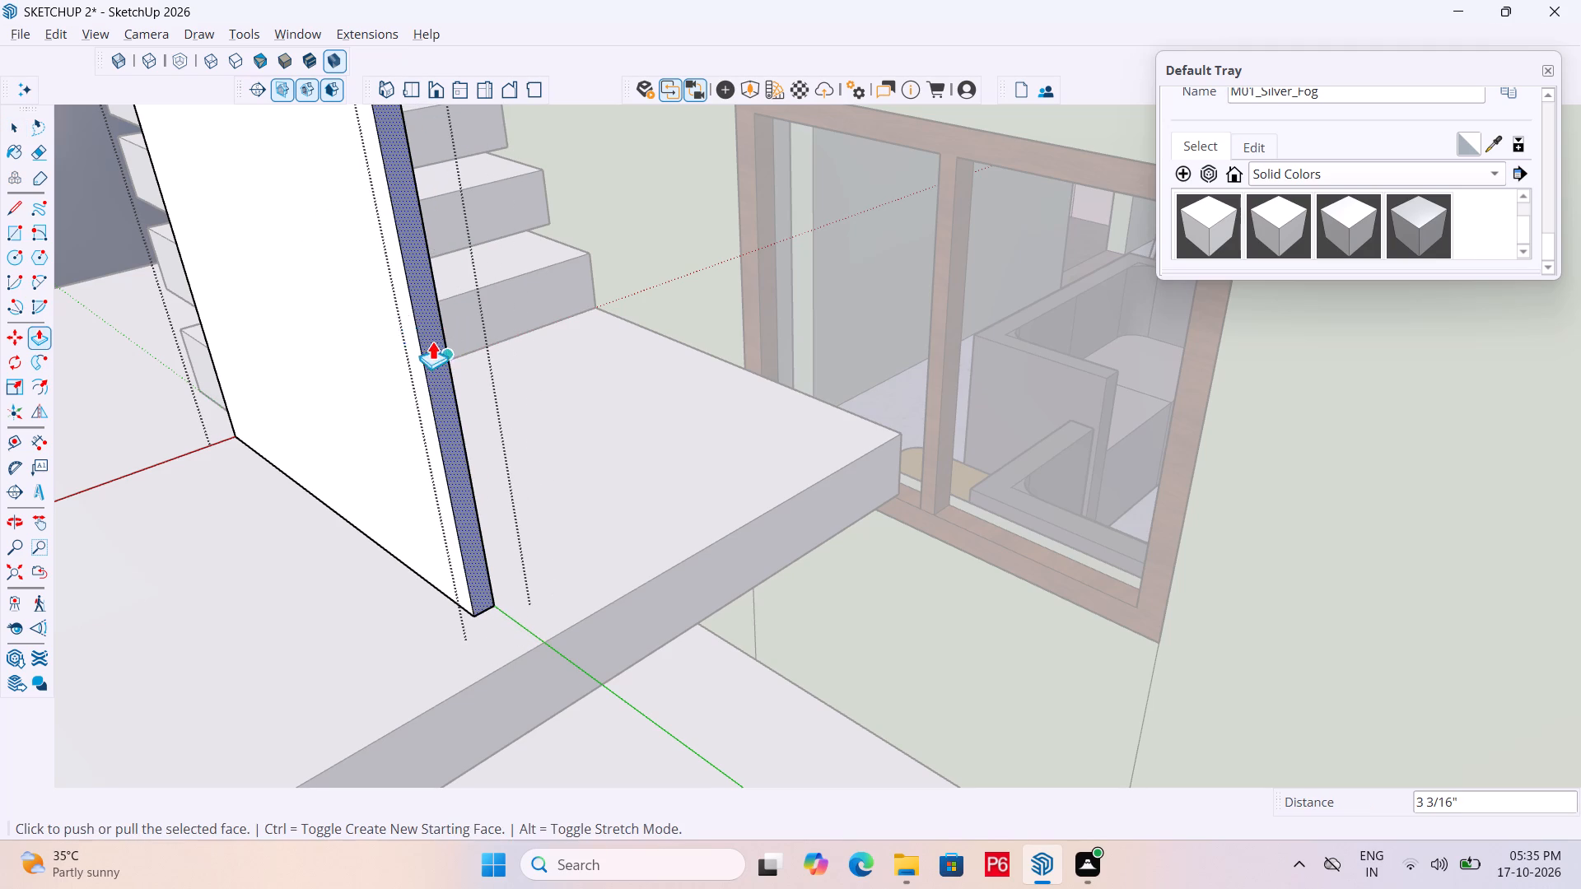
pyautogui.moveTo(366, 366); pyautogui.dragTo(462, 373, button='middle')
pyautogui.scroll(3, 462, 373)
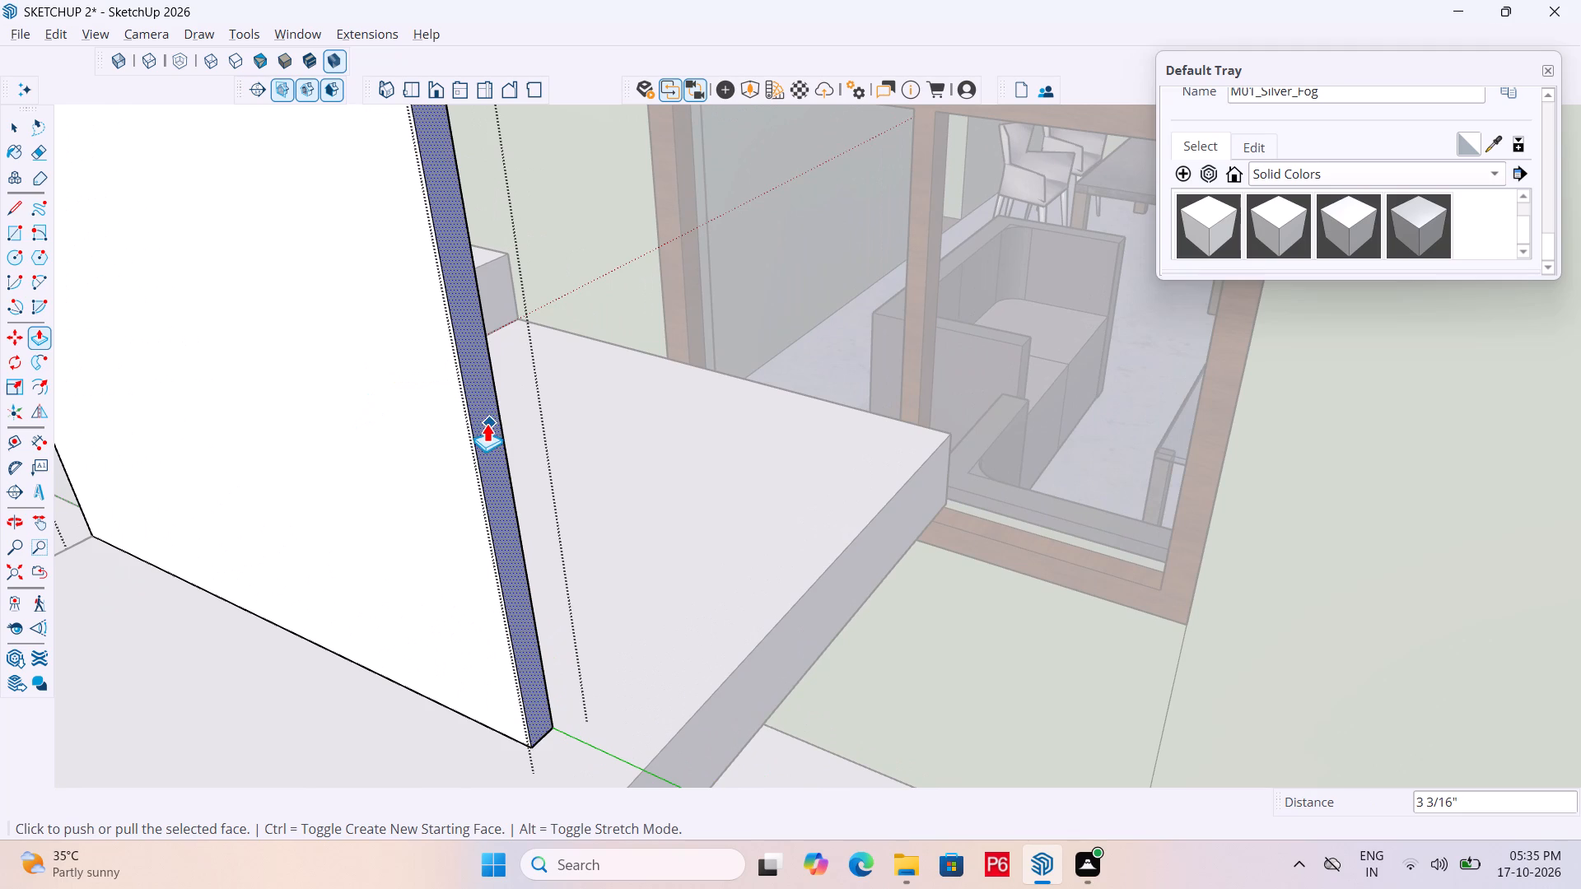
pyautogui.doubleClick(487, 423)
pyautogui.click(428, 406)
pyautogui.moveTo(427, 405); pyautogui.dragTo(401, 382)
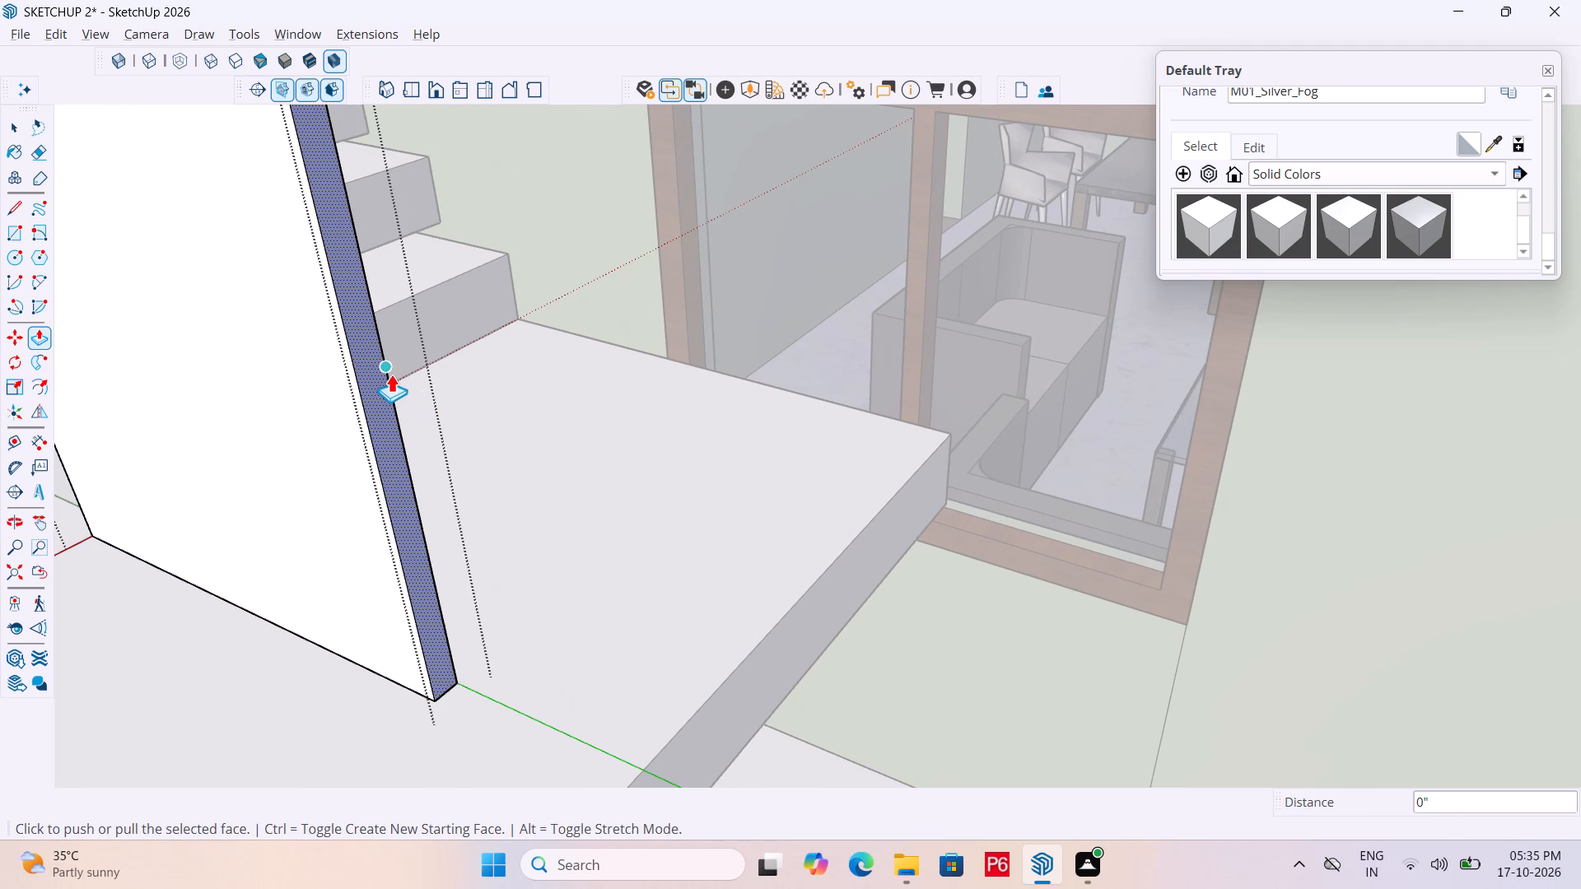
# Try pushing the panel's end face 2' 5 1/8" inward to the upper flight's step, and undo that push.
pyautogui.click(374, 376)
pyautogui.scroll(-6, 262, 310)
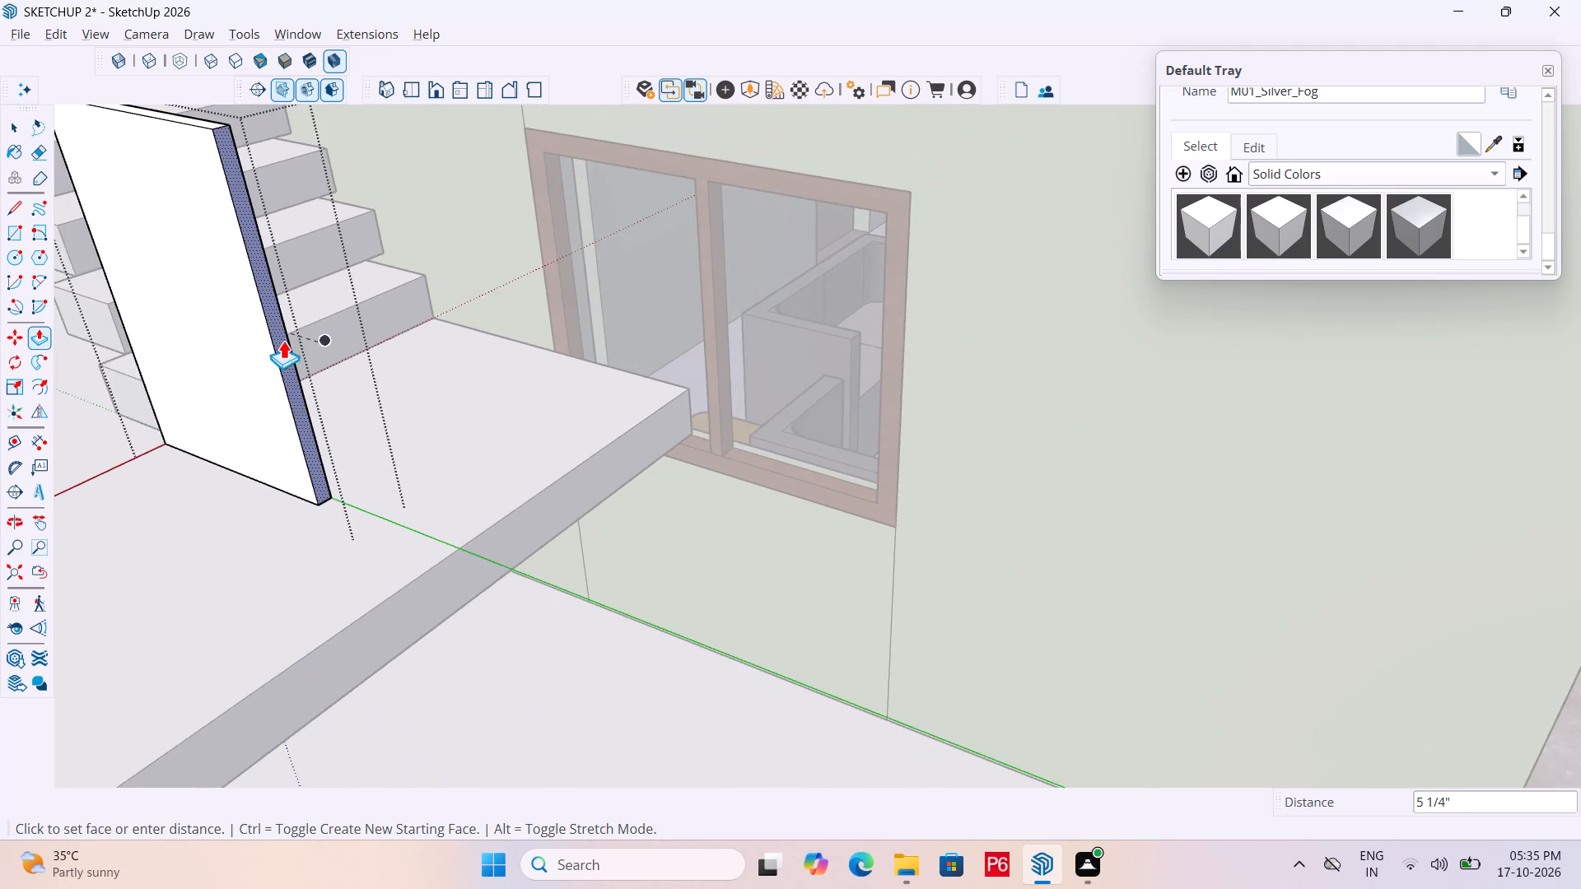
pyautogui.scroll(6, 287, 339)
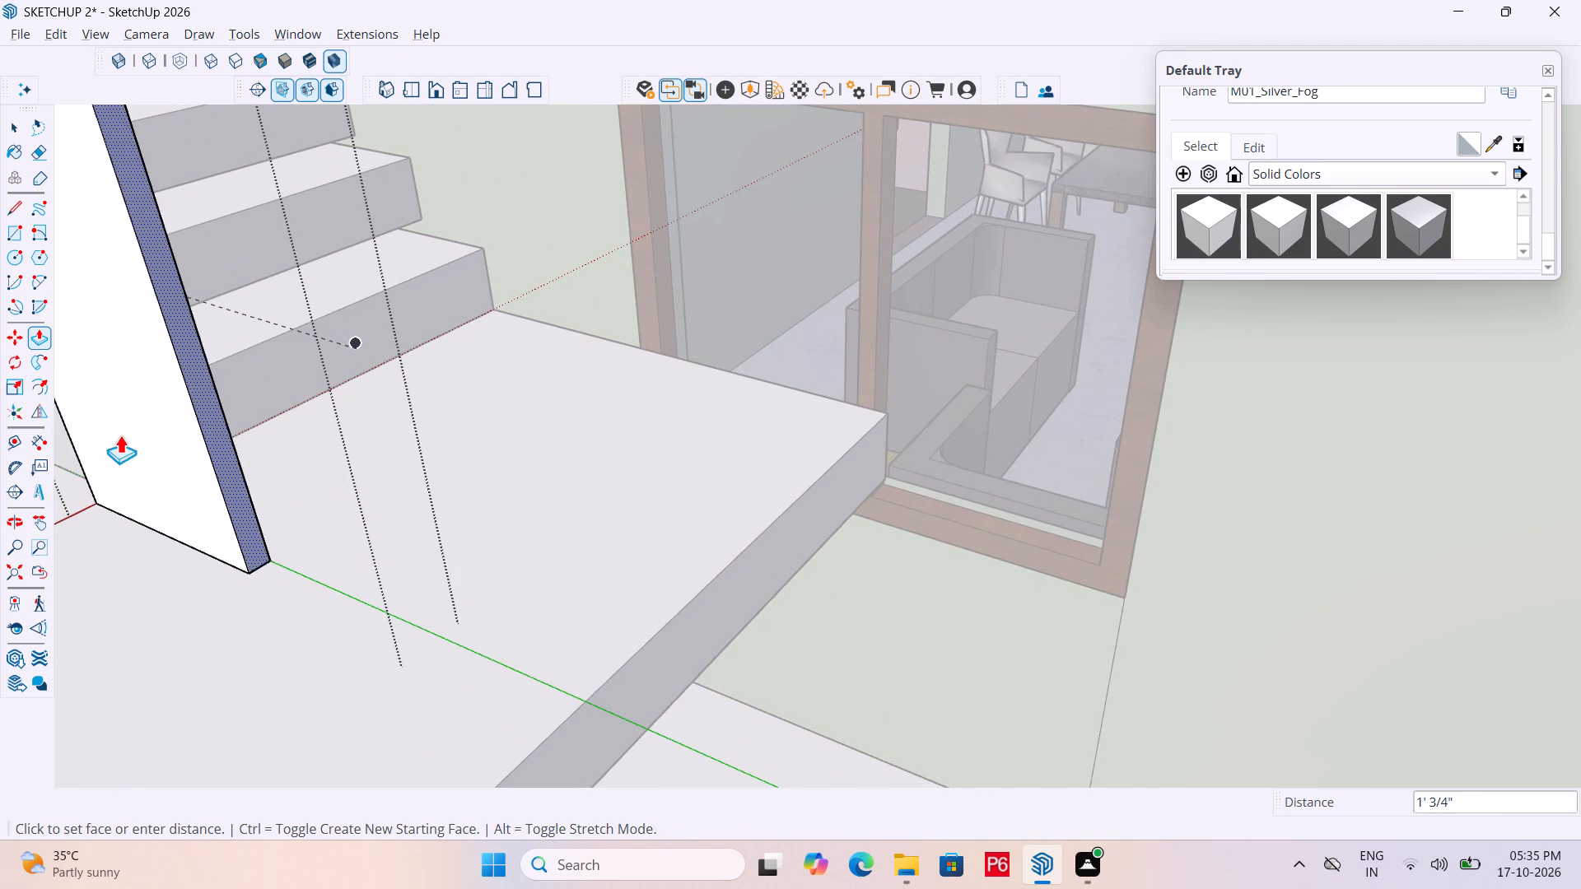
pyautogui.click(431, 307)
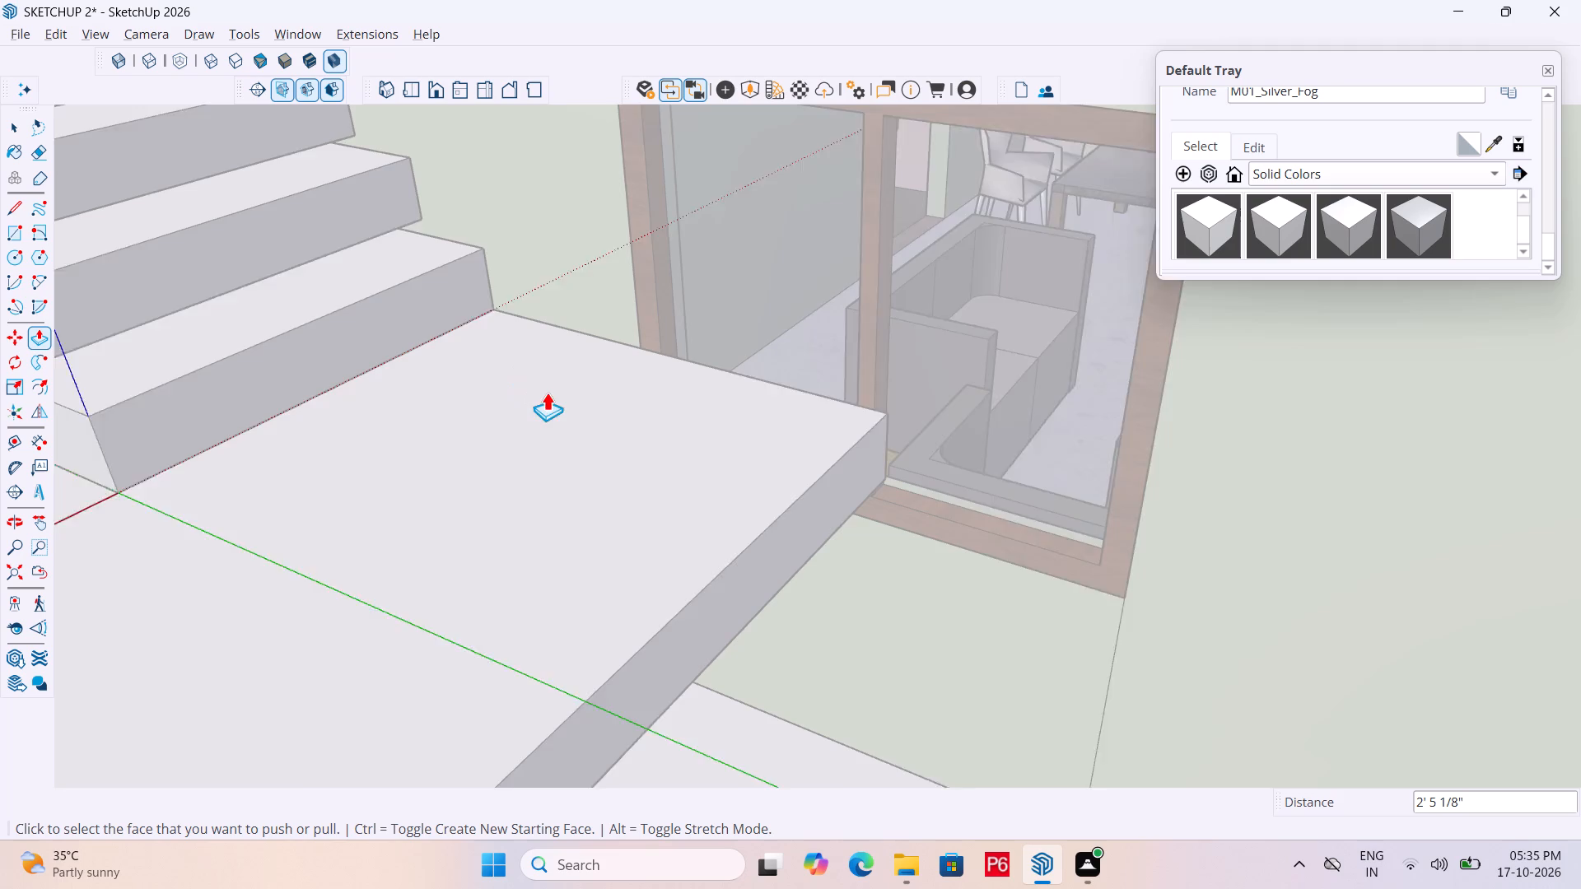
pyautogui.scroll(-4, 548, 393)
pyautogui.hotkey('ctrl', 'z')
# Push the panel's end face about 2' 3 3/16" further inward, leaving a slim post beside the upper flight's lowest step.
pyautogui.scroll(2, 472, 451)
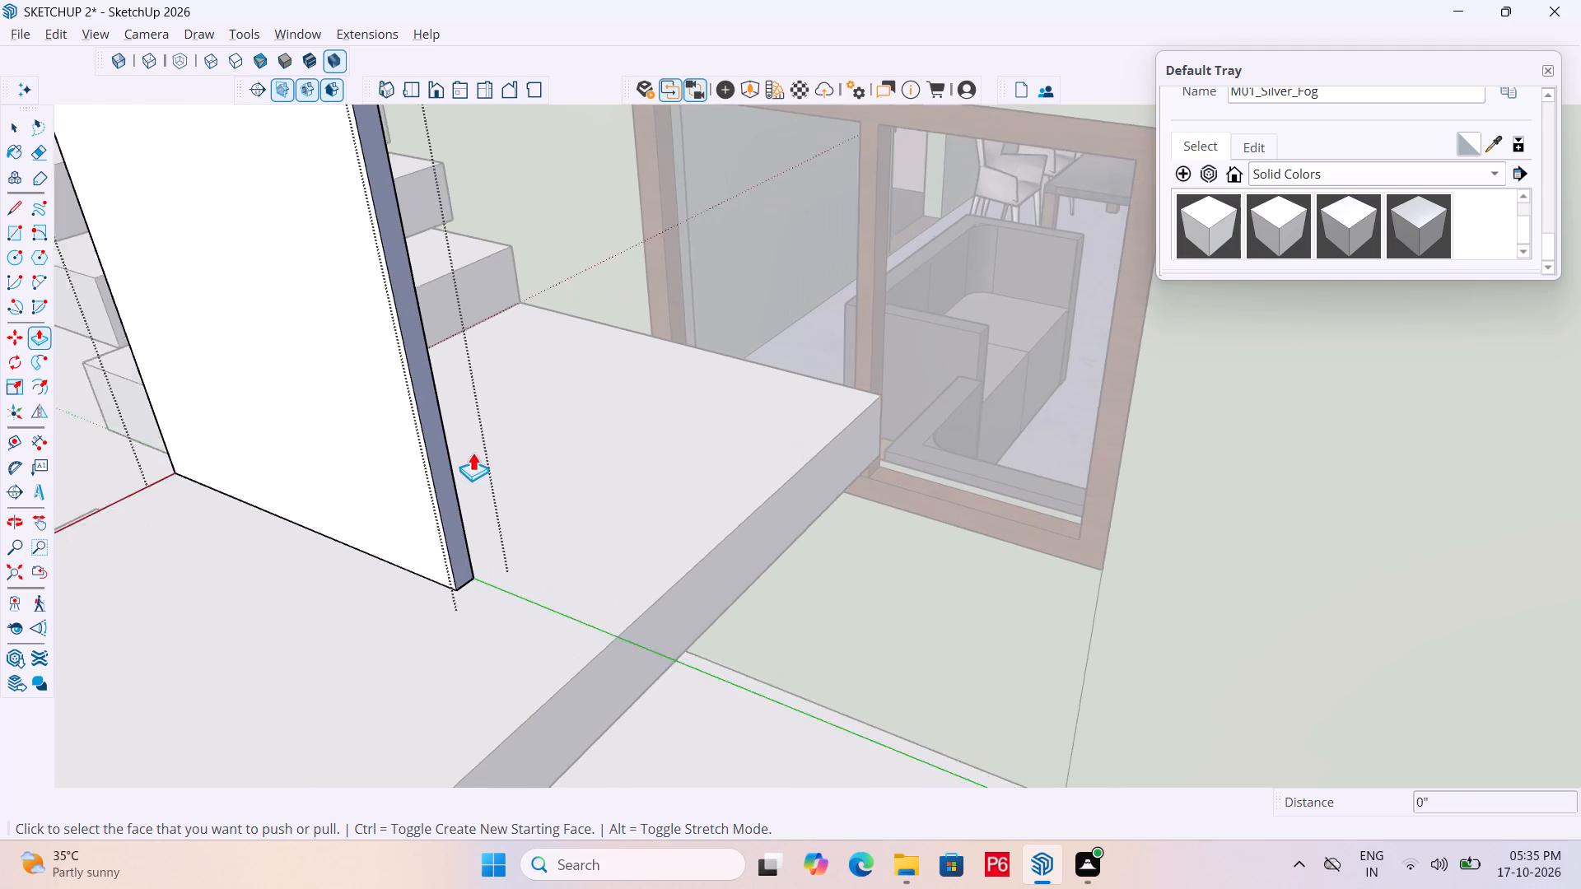
pyautogui.scroll(2, 473, 452)
pyautogui.click(443, 498)
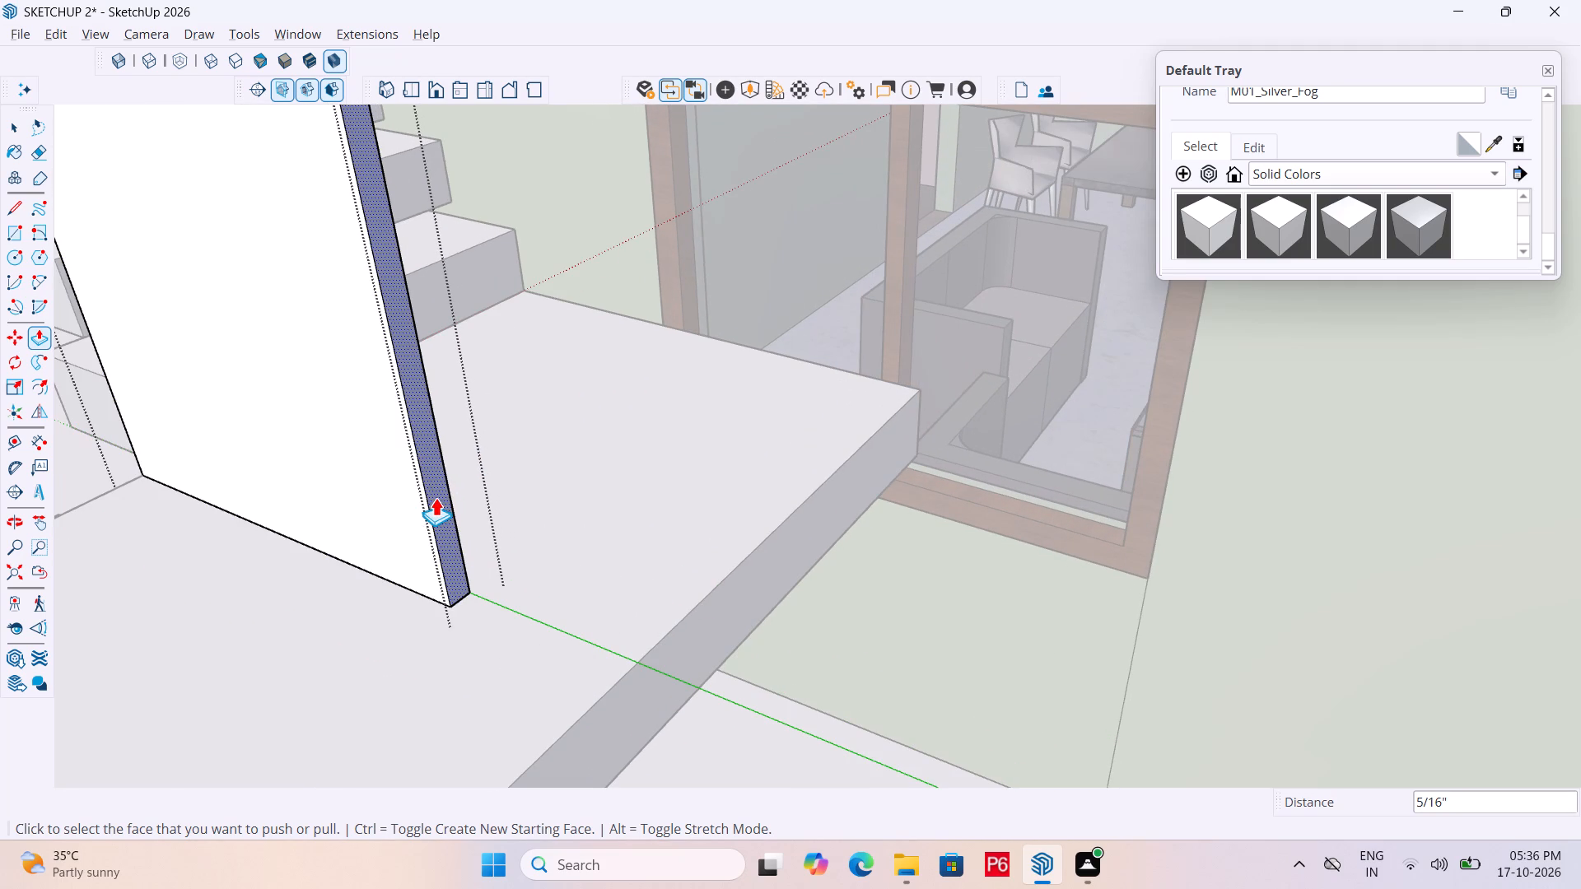
pyautogui.click(436, 497)
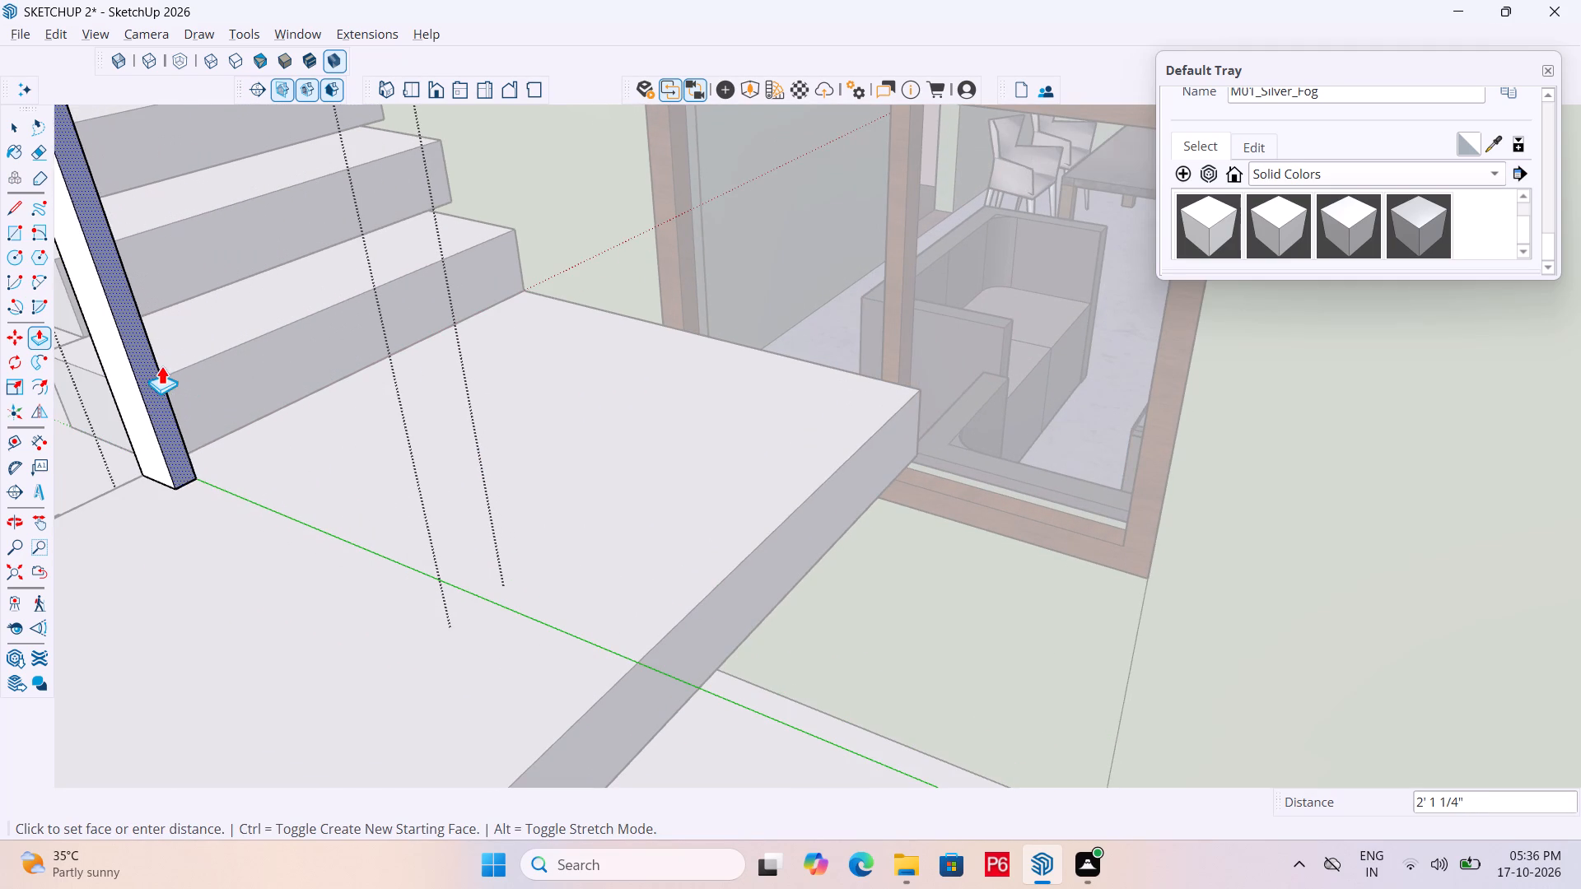
pyautogui.click(143, 358)
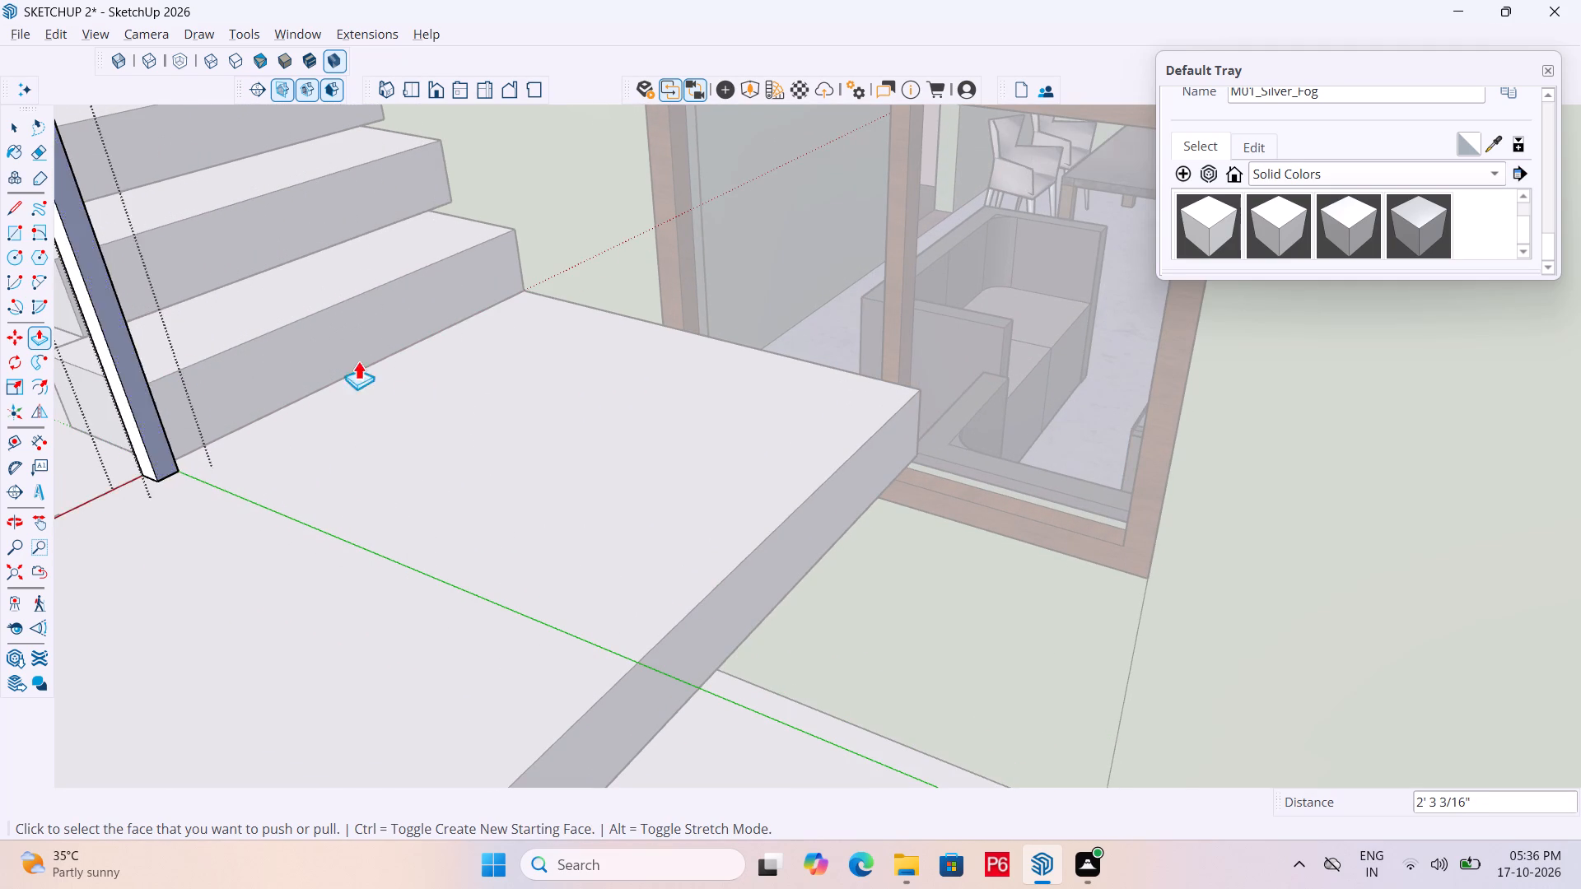
# Save the model, and finish editing the slim post's group.
pyautogui.scroll(-6, 437, 389)
pyautogui.scroll(-4, 626, 486)
pyautogui.moveTo(319, 386); pyautogui.dragTo(445, 412, button='middle')
pyautogui.hotkey('ctrl', 's')
pyautogui.hotkey('ctrl', 's')
pyautogui.moveTo(794, 563); pyautogui.dragTo(708, 556, button='middle')
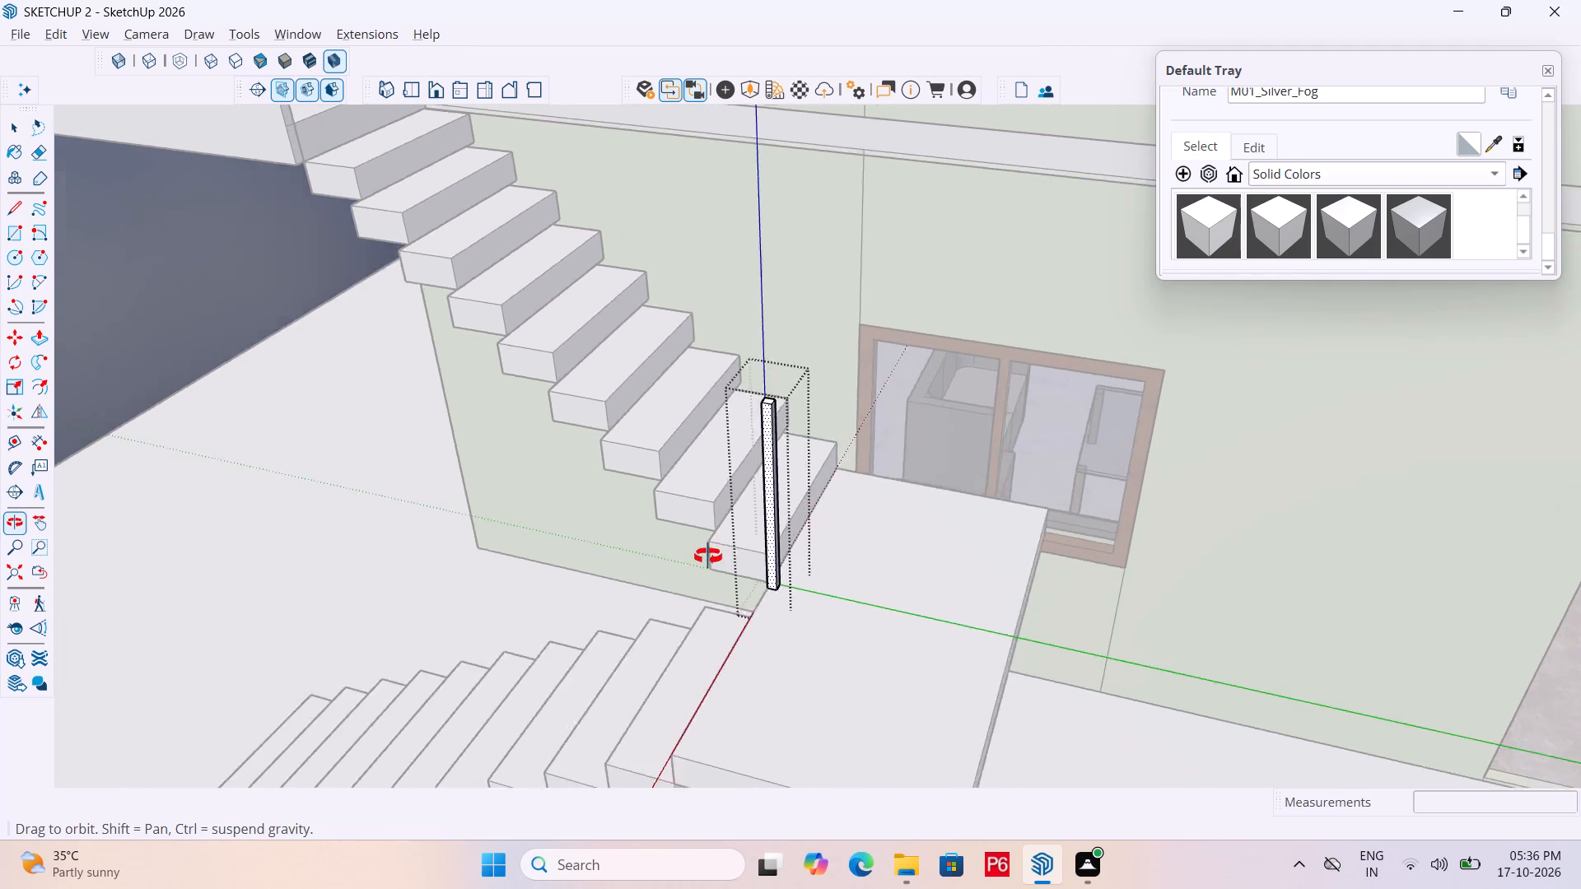
pyautogui.moveTo(708, 556); pyautogui.dragTo(439, 547, button='middle')
pyautogui.scroll(12, 627, 539)
pyautogui.moveTo(656, 517); pyautogui.dragTo(681, 518, button='middle')
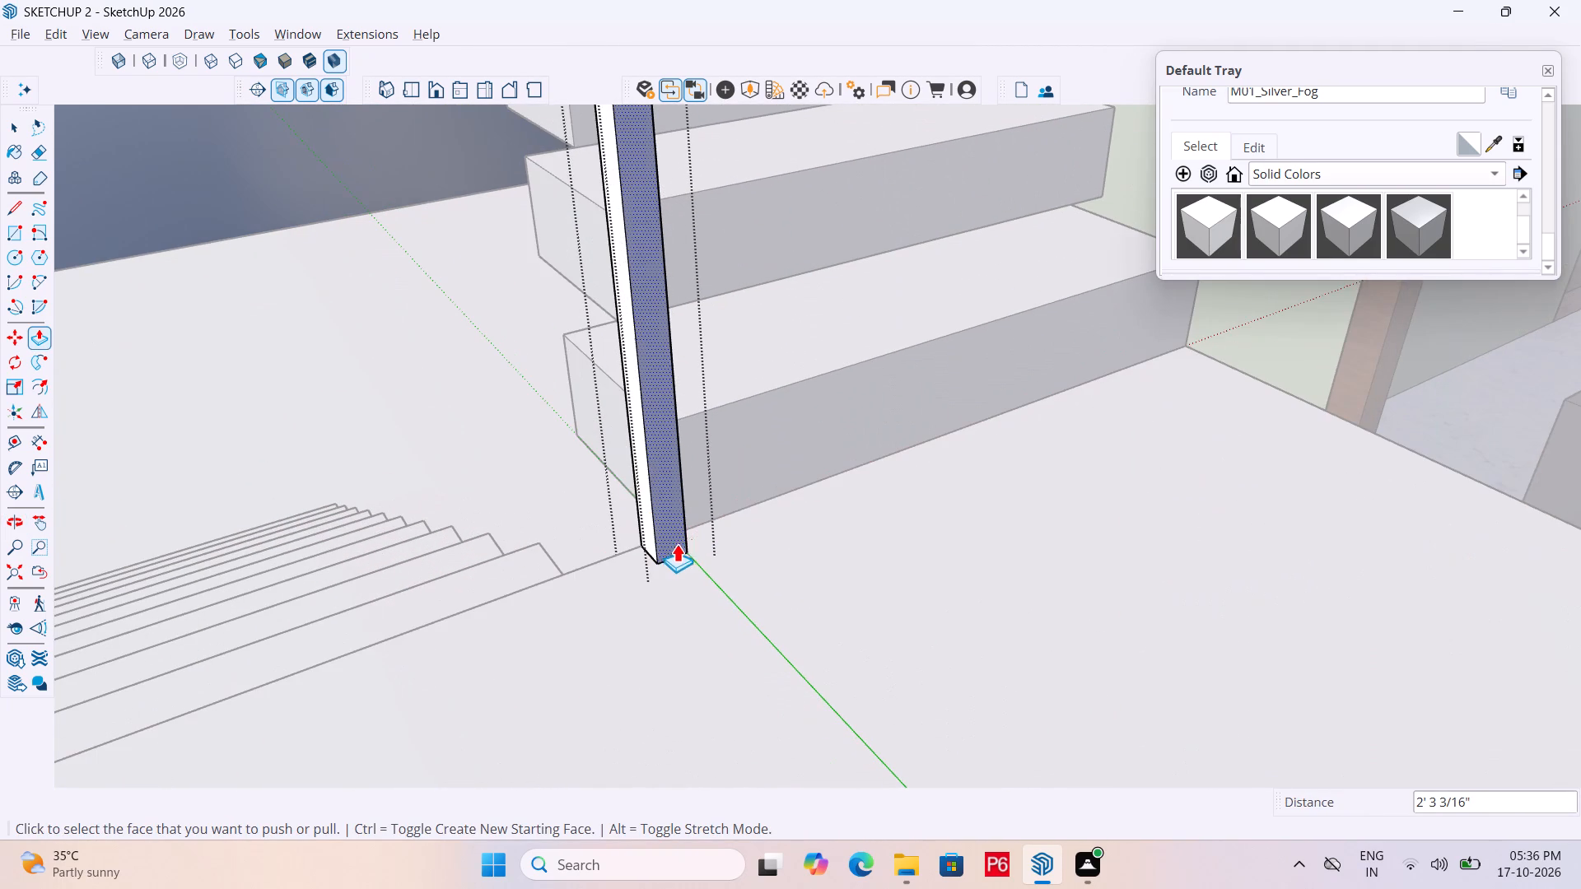
pyautogui.press('space')
pyautogui.click(335, 193)
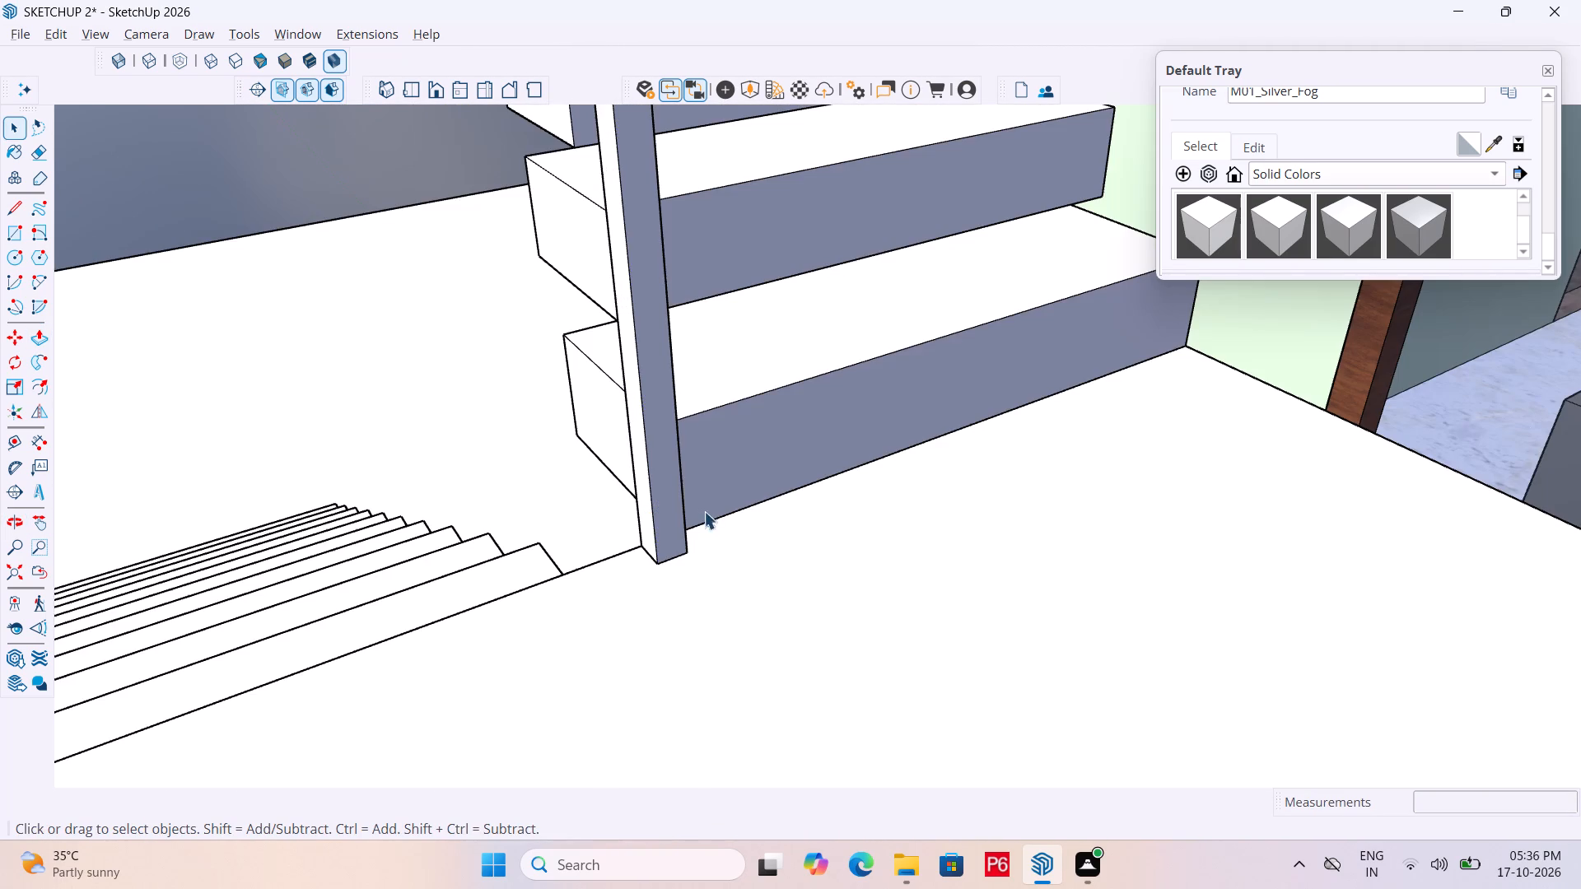
# Copy the slim post about 7 1/16" along the landing's edge toward the lower flight.
pyautogui.click(667, 529)
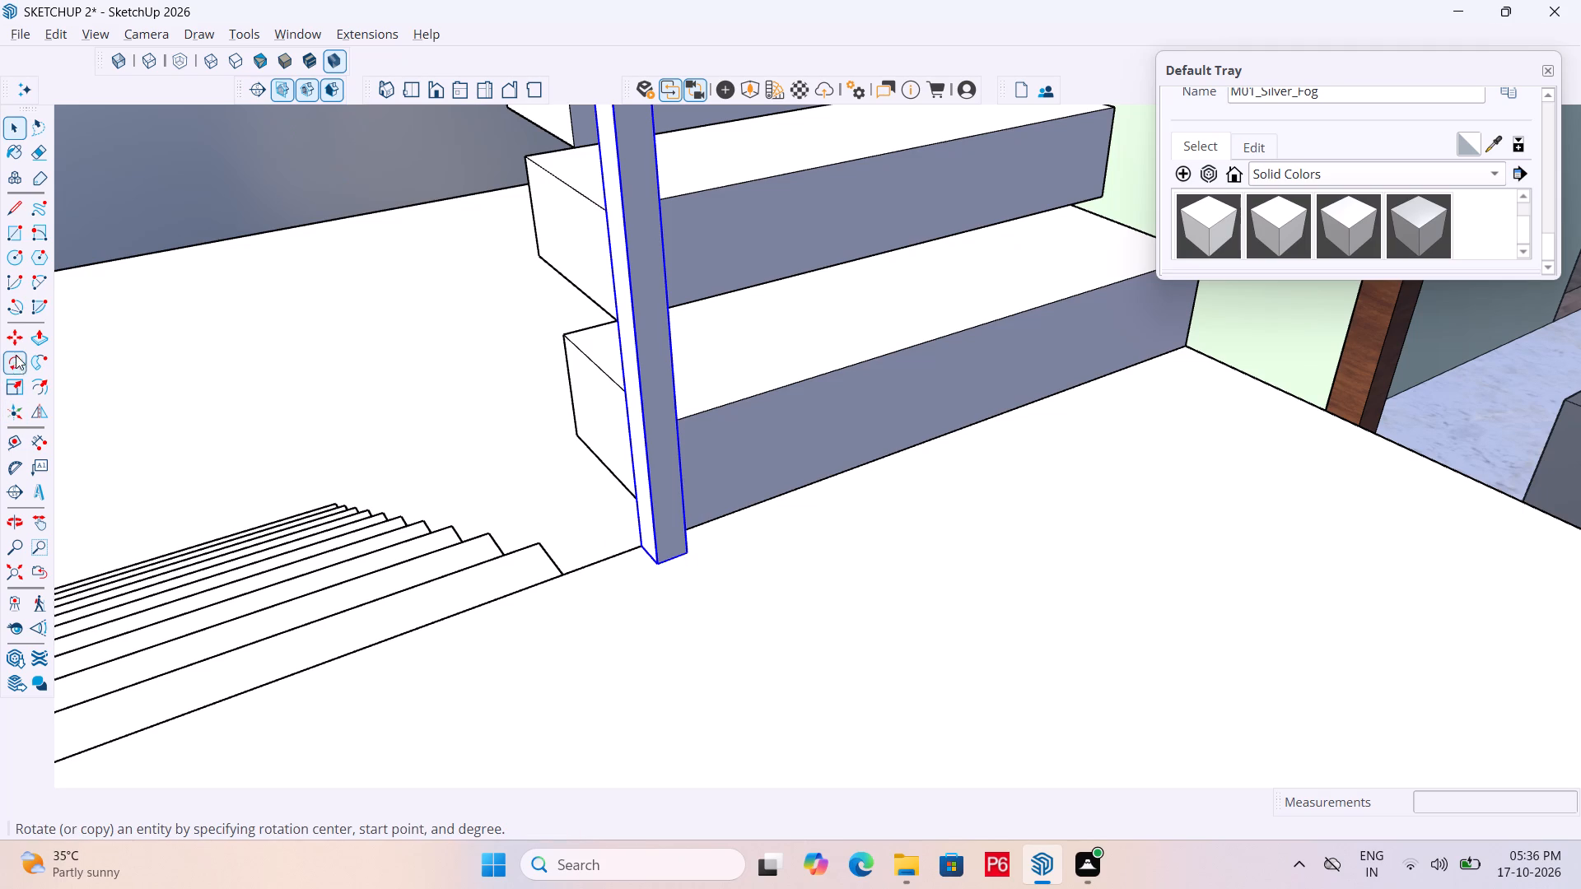
pyautogui.click(12, 342)
pyautogui.scroll(3, 622, 542)
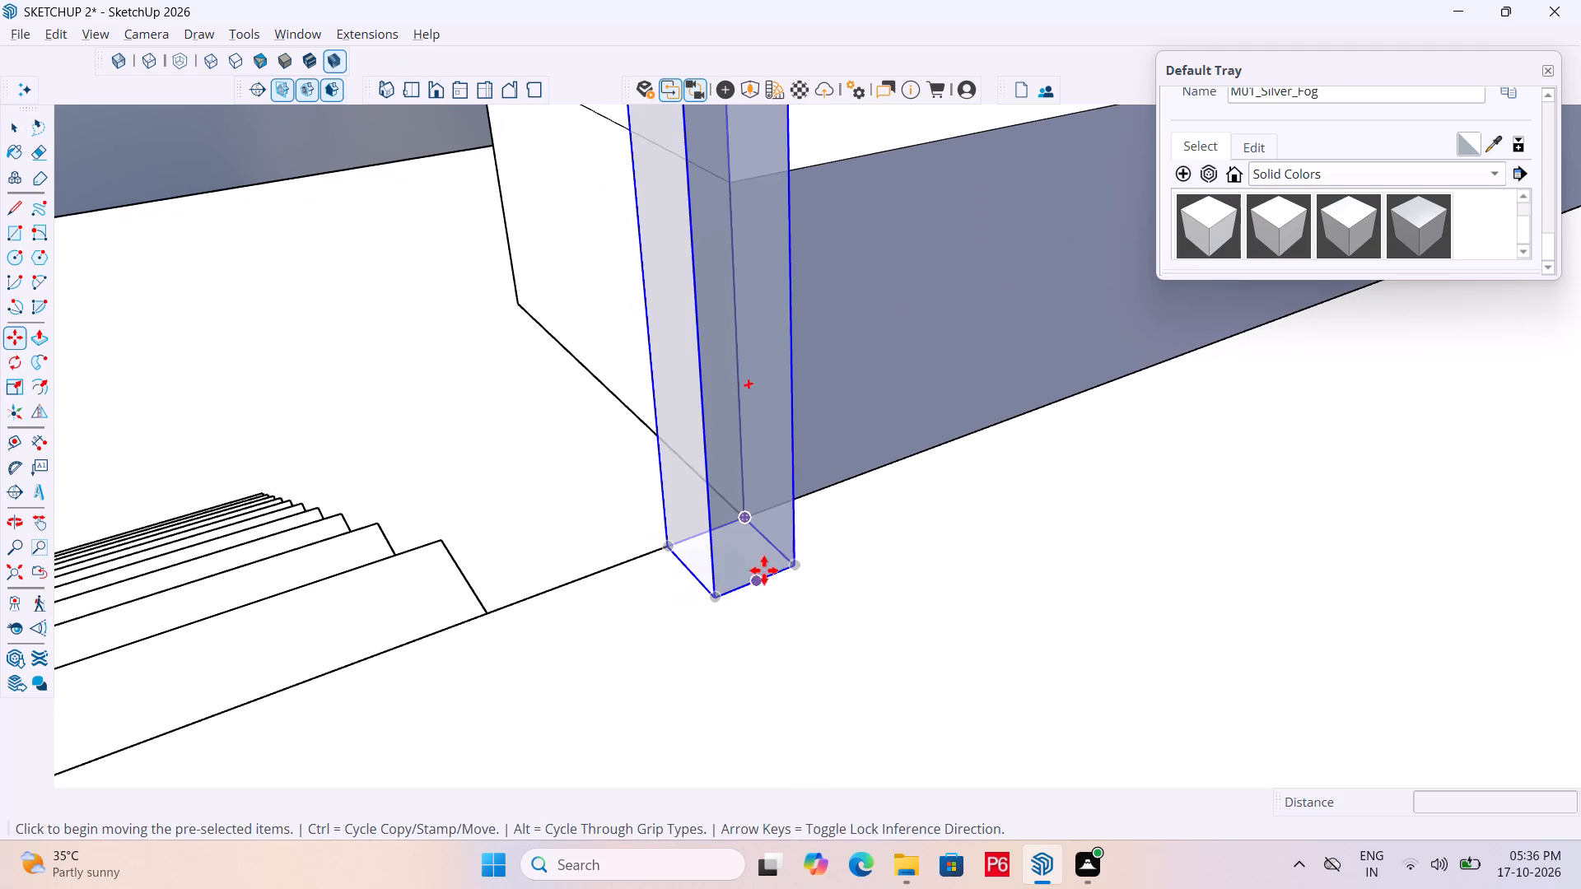
pyautogui.click(800, 566)
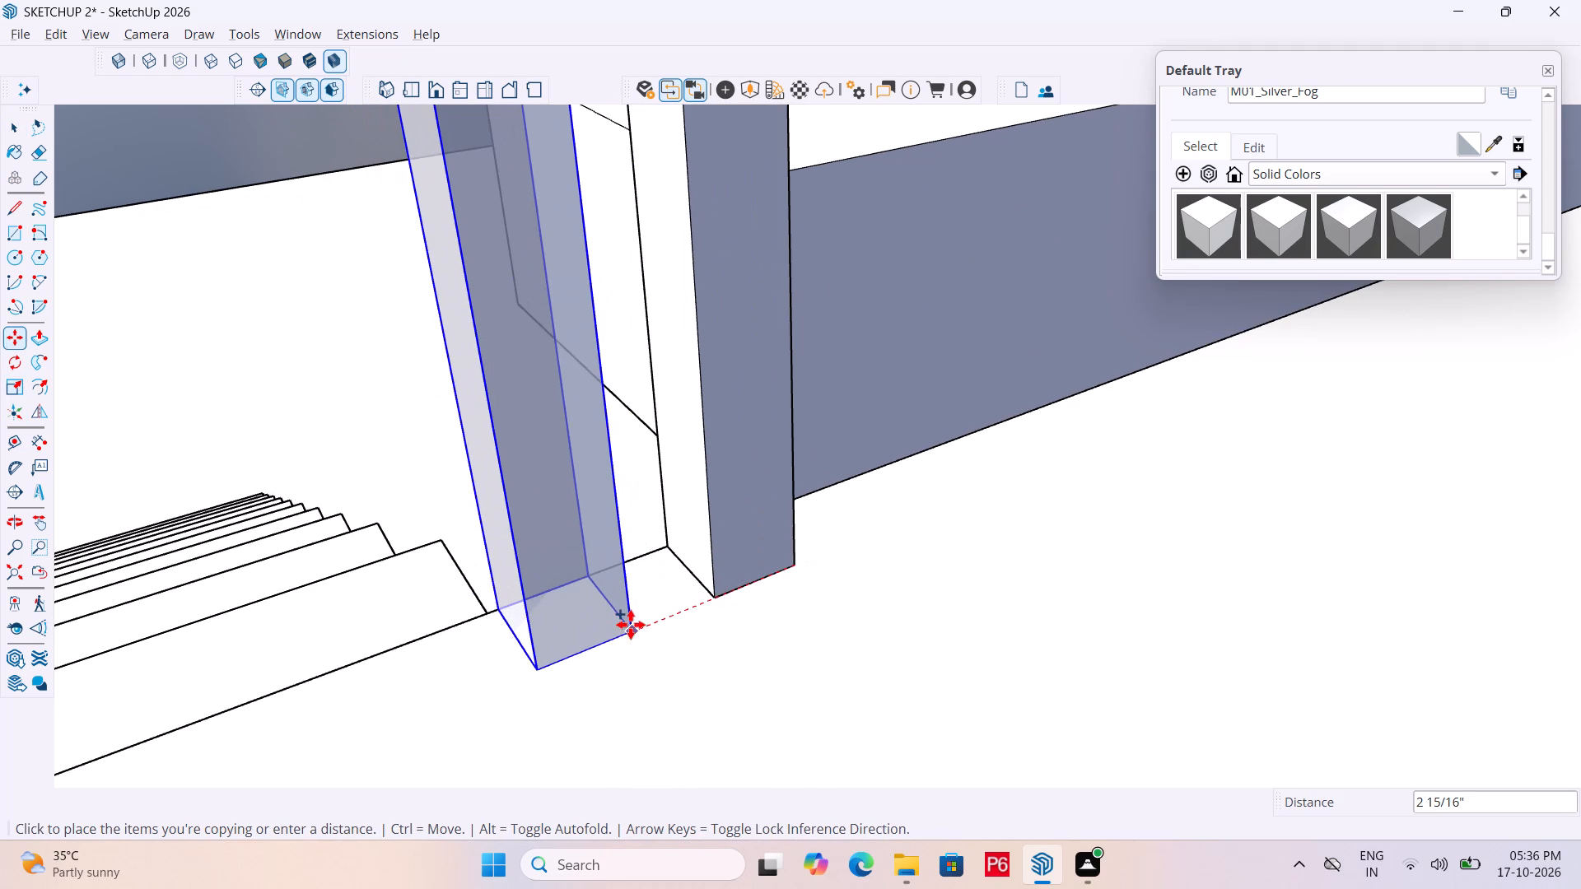
pyautogui.press('space')
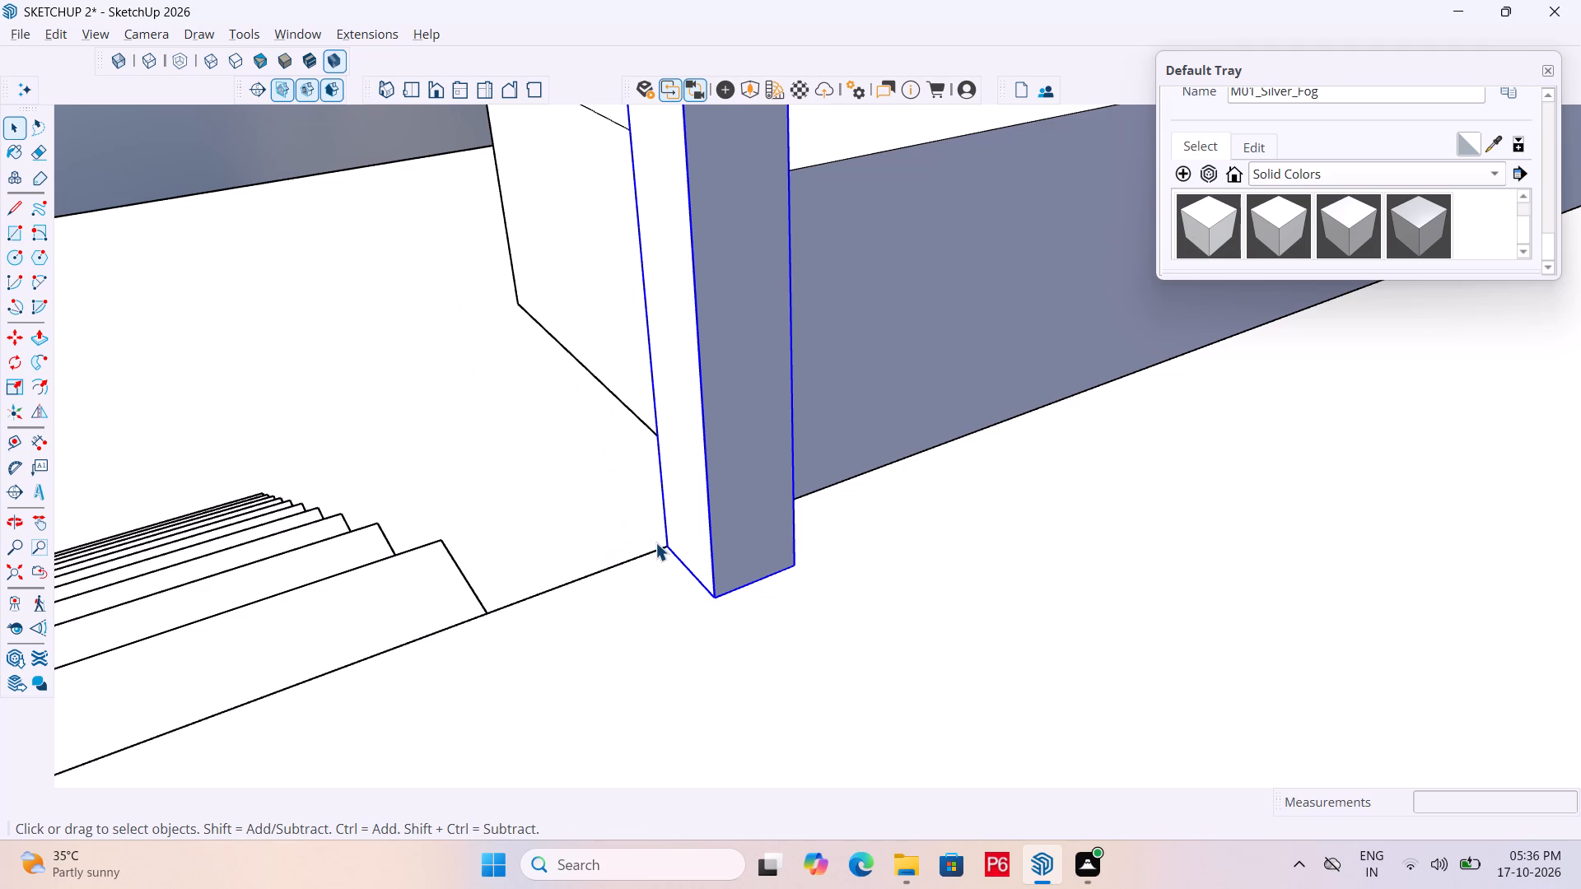
pyautogui.press('m')
pyautogui.click(670, 547)
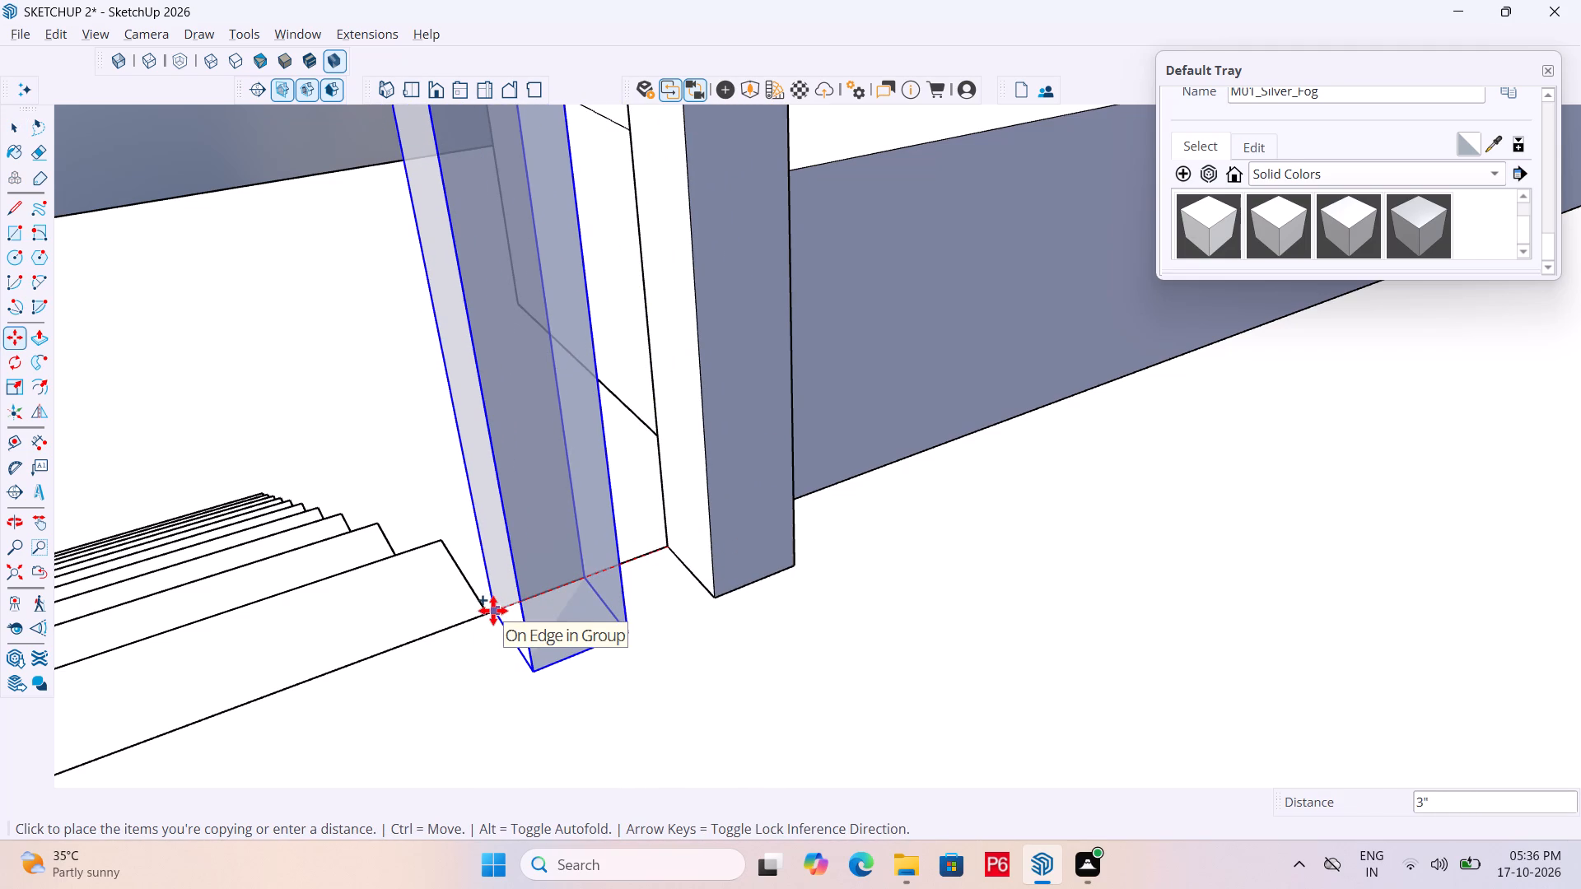
pyautogui.moveTo(463, 612); pyautogui.dragTo(877, 640, button='middle')
pyautogui.scroll(-5, 700, 561)
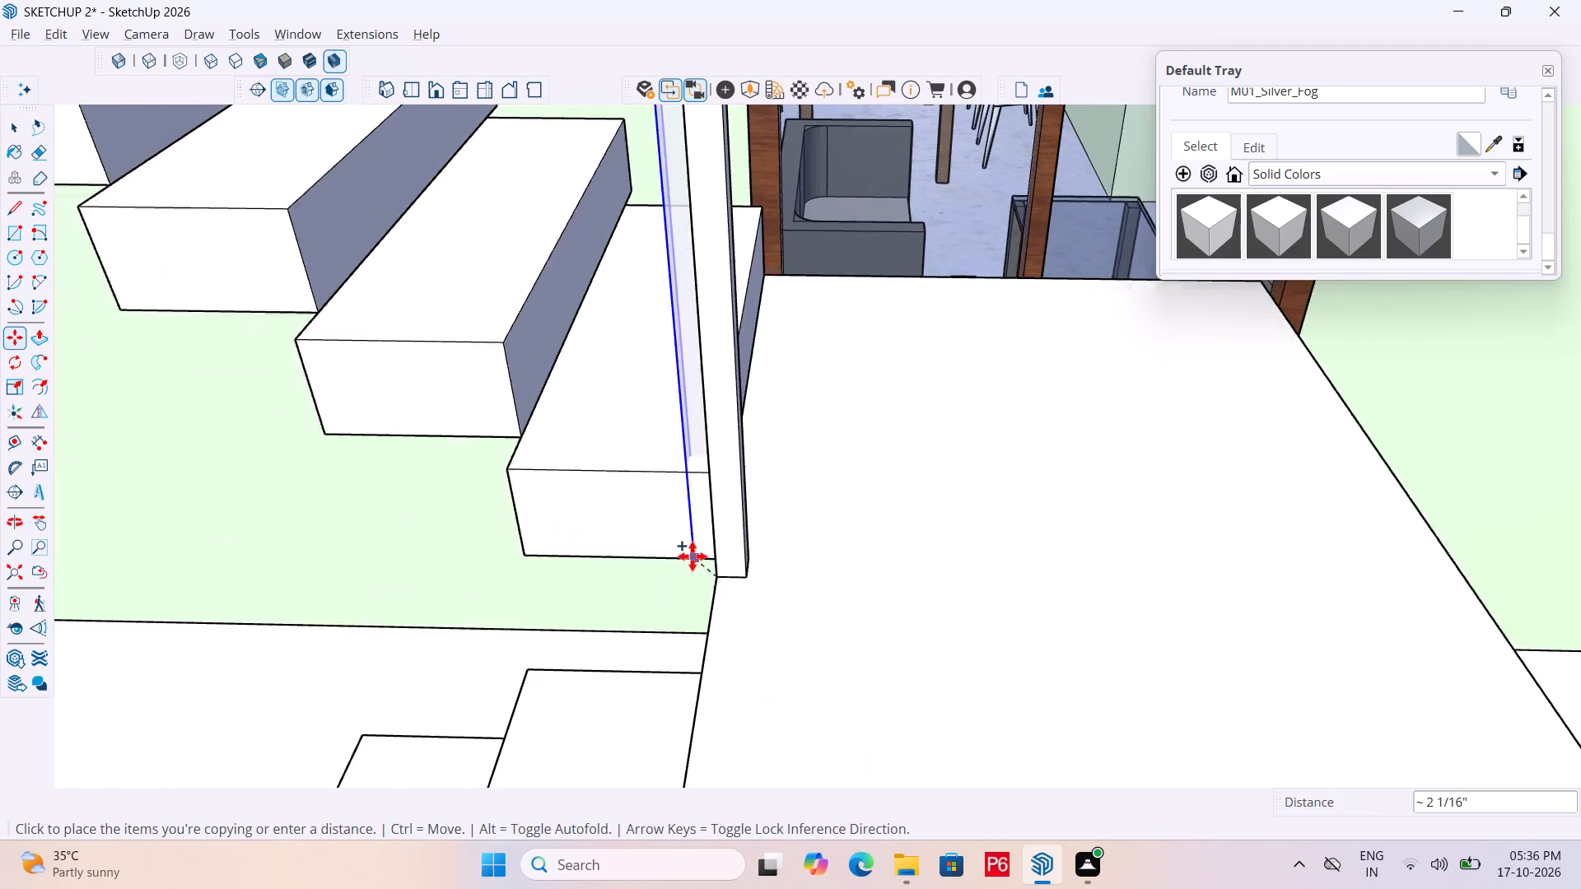
pyautogui.scroll(-1, 693, 556)
pyautogui.moveTo(708, 662); pyautogui.dragTo(718, 652)
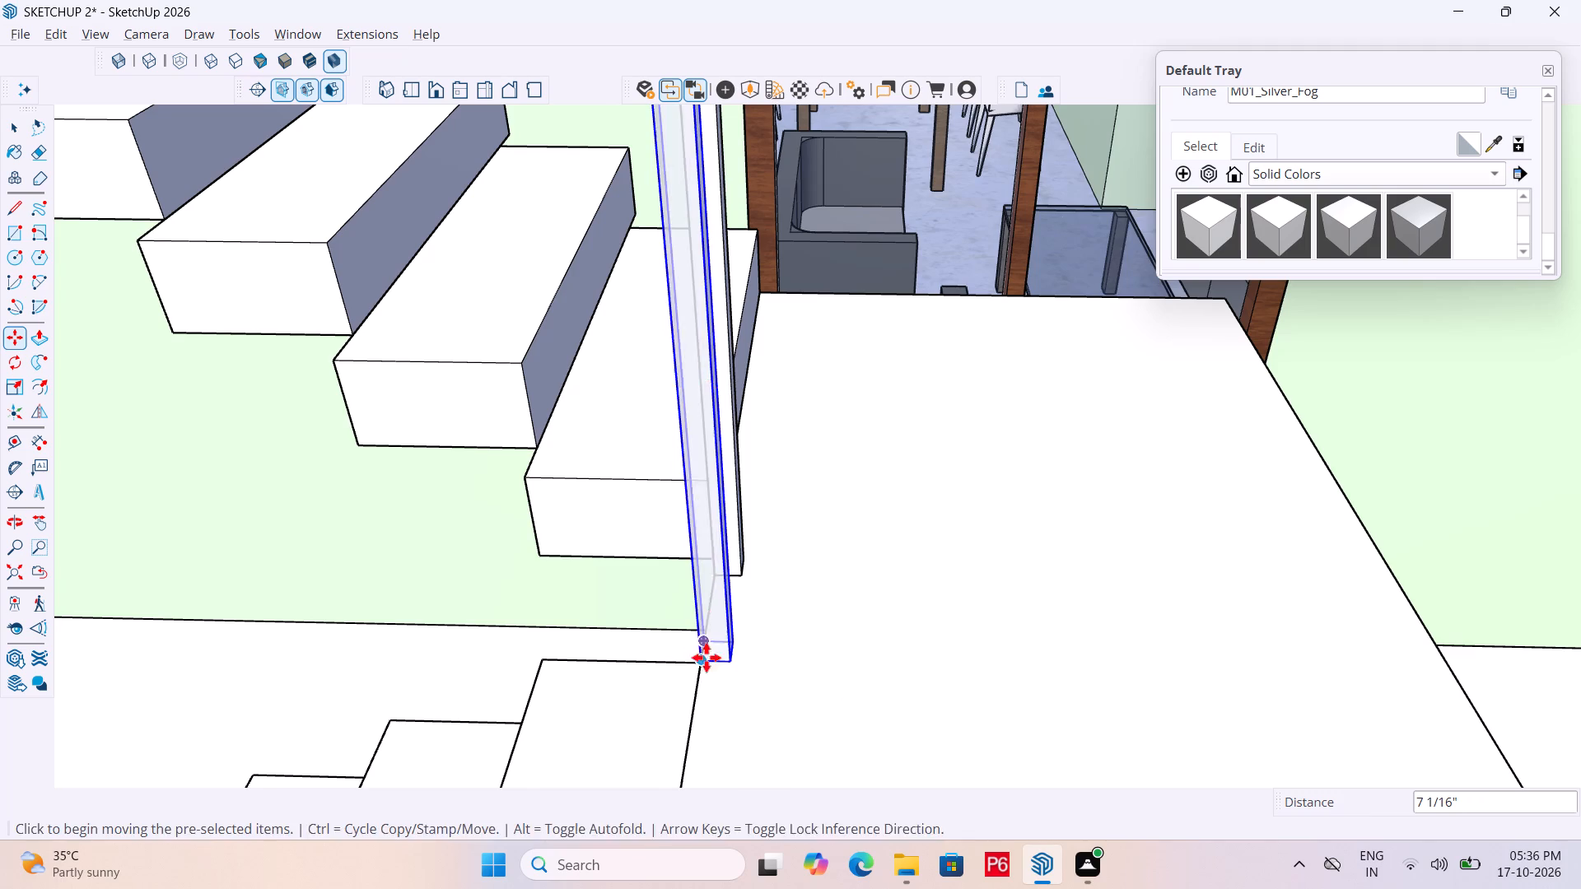
# Move the copied post 4" back along the landing's edge toward the original, to the lower flight's inner corner.
pyautogui.moveTo(707, 658); pyautogui.dragTo(1097, 655, button='middle')
pyautogui.scroll(5, 852, 683)
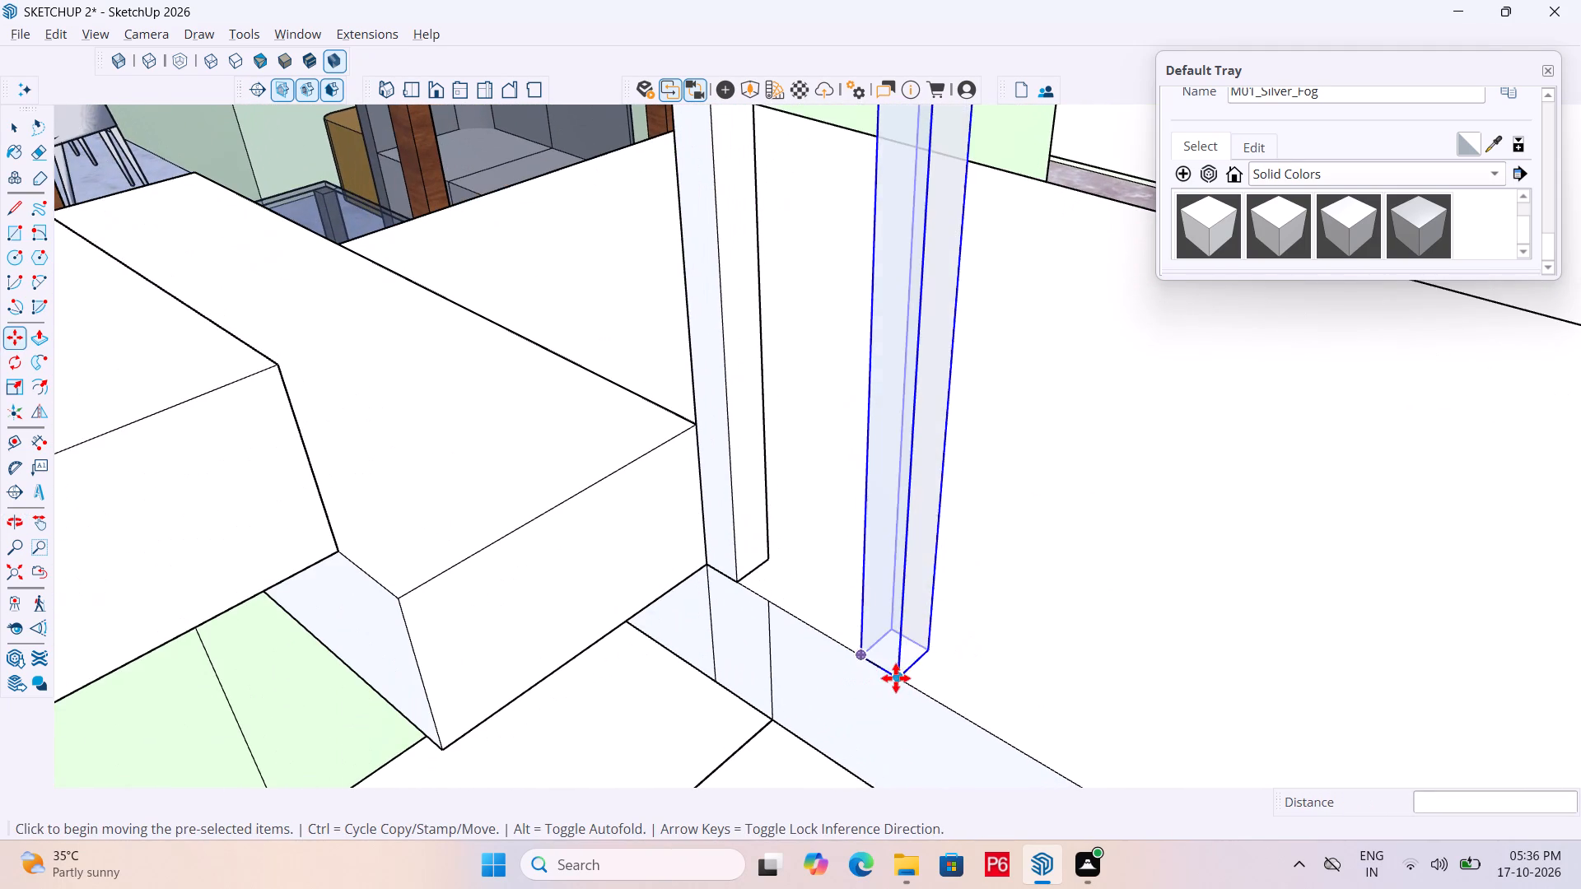
pyautogui.click(896, 678)
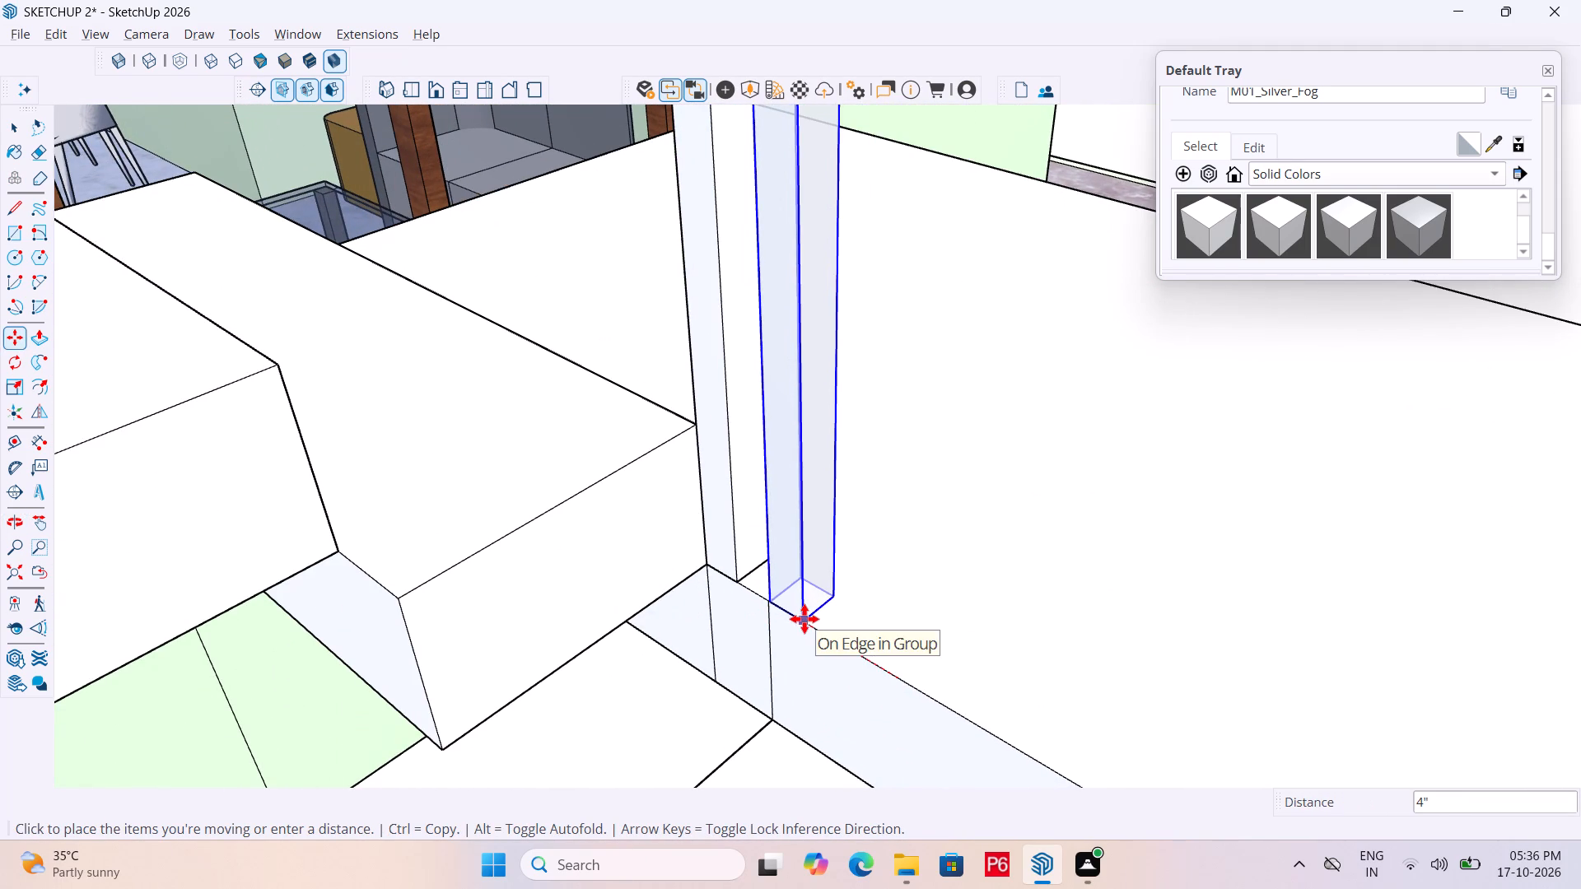
pyautogui.click(804, 619)
# Save the model.
pyautogui.scroll(-6, 881, 564)
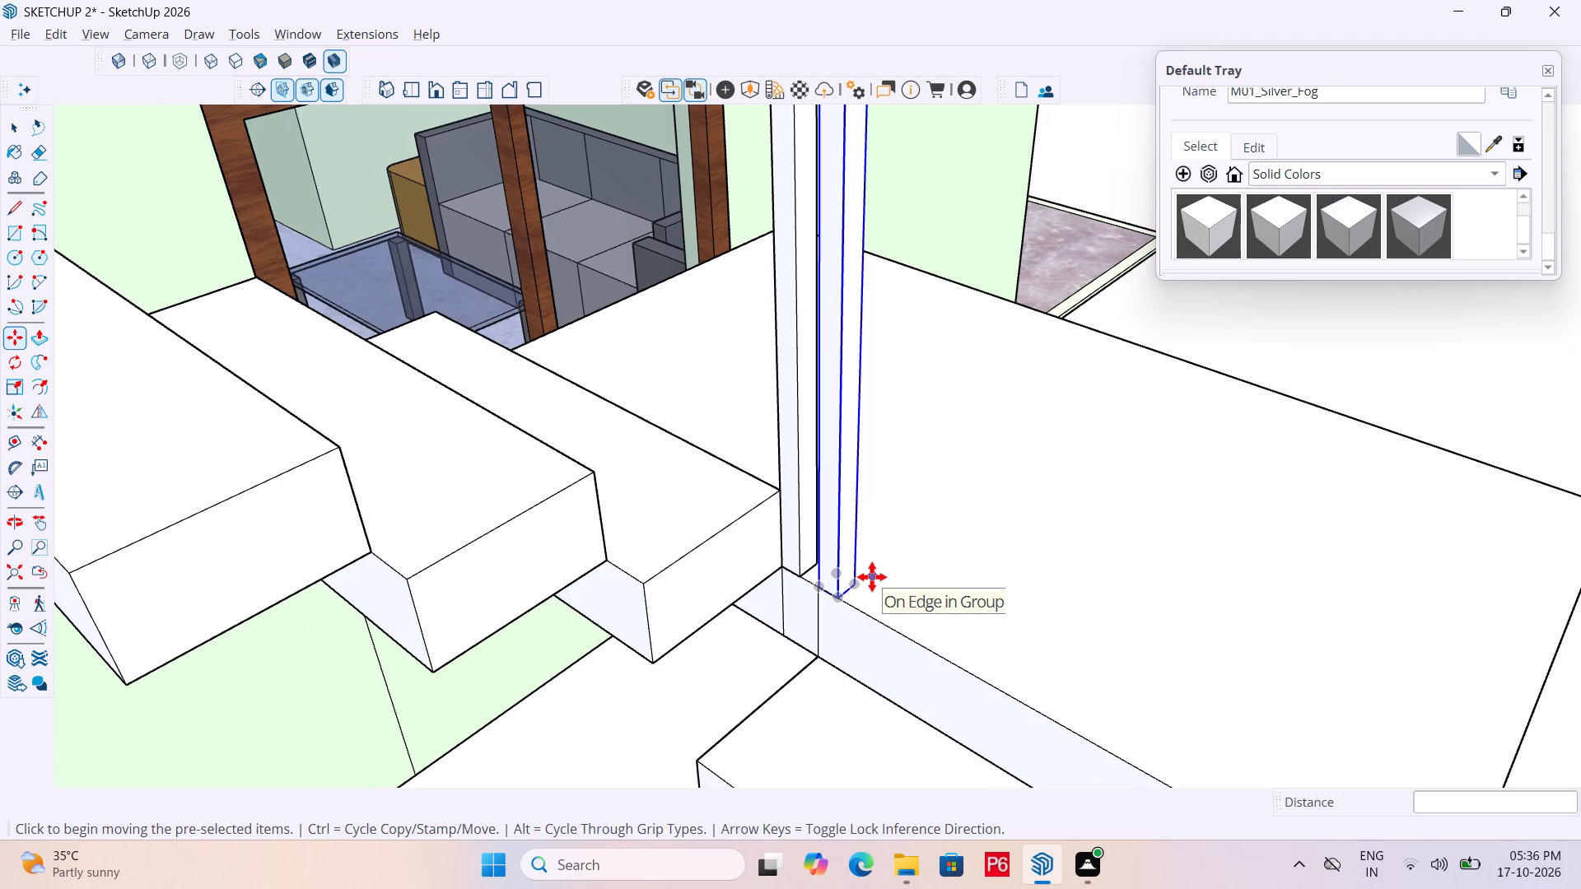
pyautogui.scroll(-4, 935, 616)
pyautogui.moveTo(1044, 631); pyautogui.dragTo(240, 724, button='middle')
pyautogui.scroll(-1, 1044, 631)
pyautogui.hotkey('ctrl', 's')
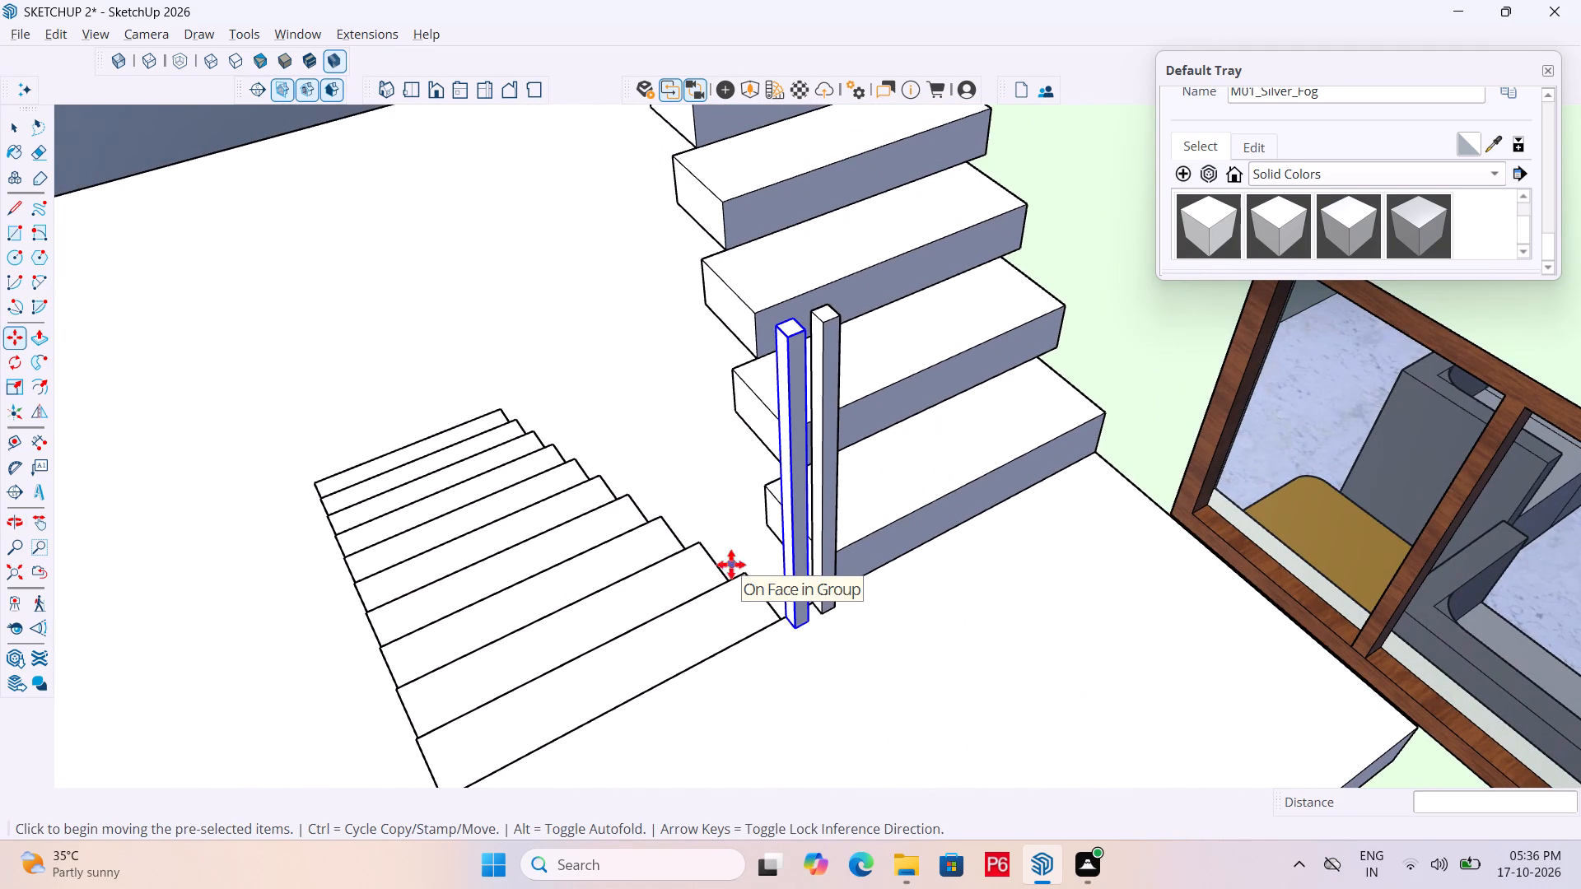
pyautogui.hotkey('ctrl', 's')
pyautogui.hotkey('ctrl', 's')
pyautogui.hotkey('ctrl', 's')
pyautogui.hotkey('ctrl', 's')
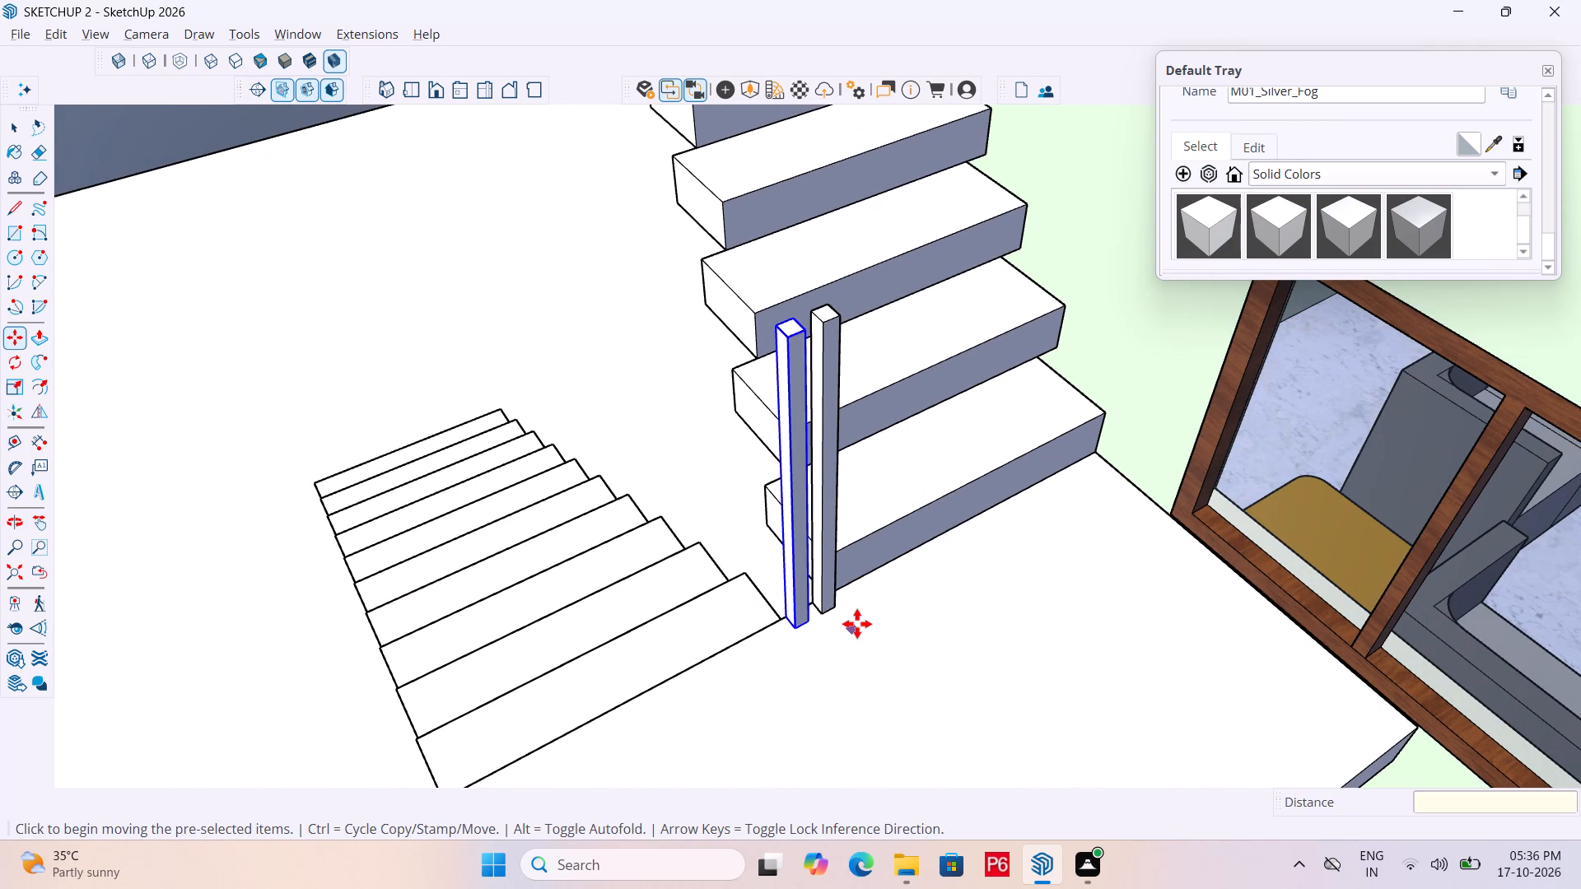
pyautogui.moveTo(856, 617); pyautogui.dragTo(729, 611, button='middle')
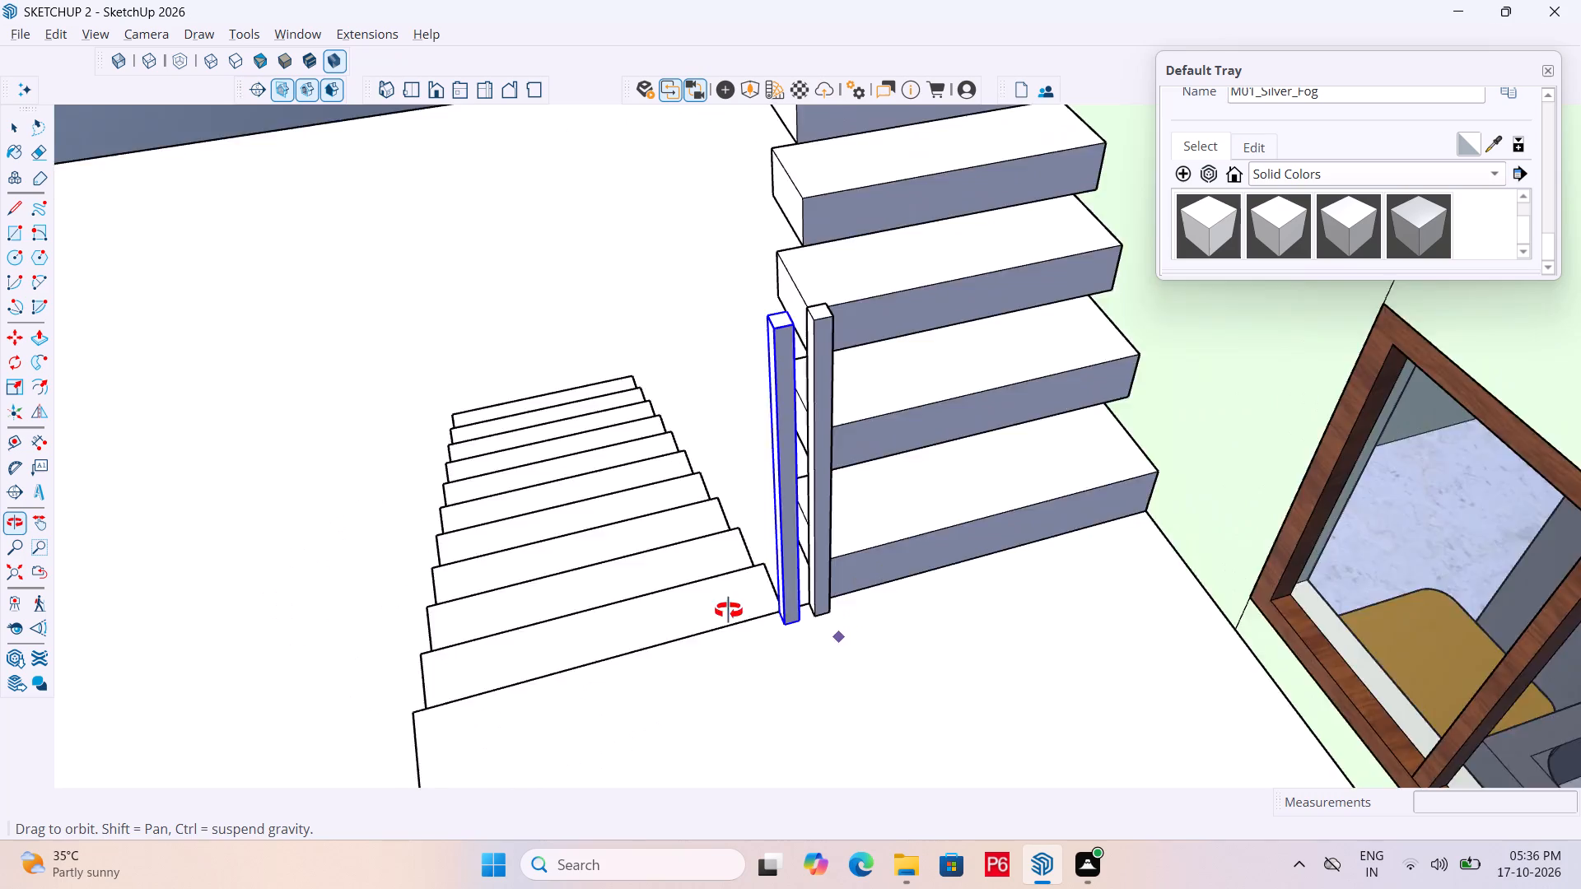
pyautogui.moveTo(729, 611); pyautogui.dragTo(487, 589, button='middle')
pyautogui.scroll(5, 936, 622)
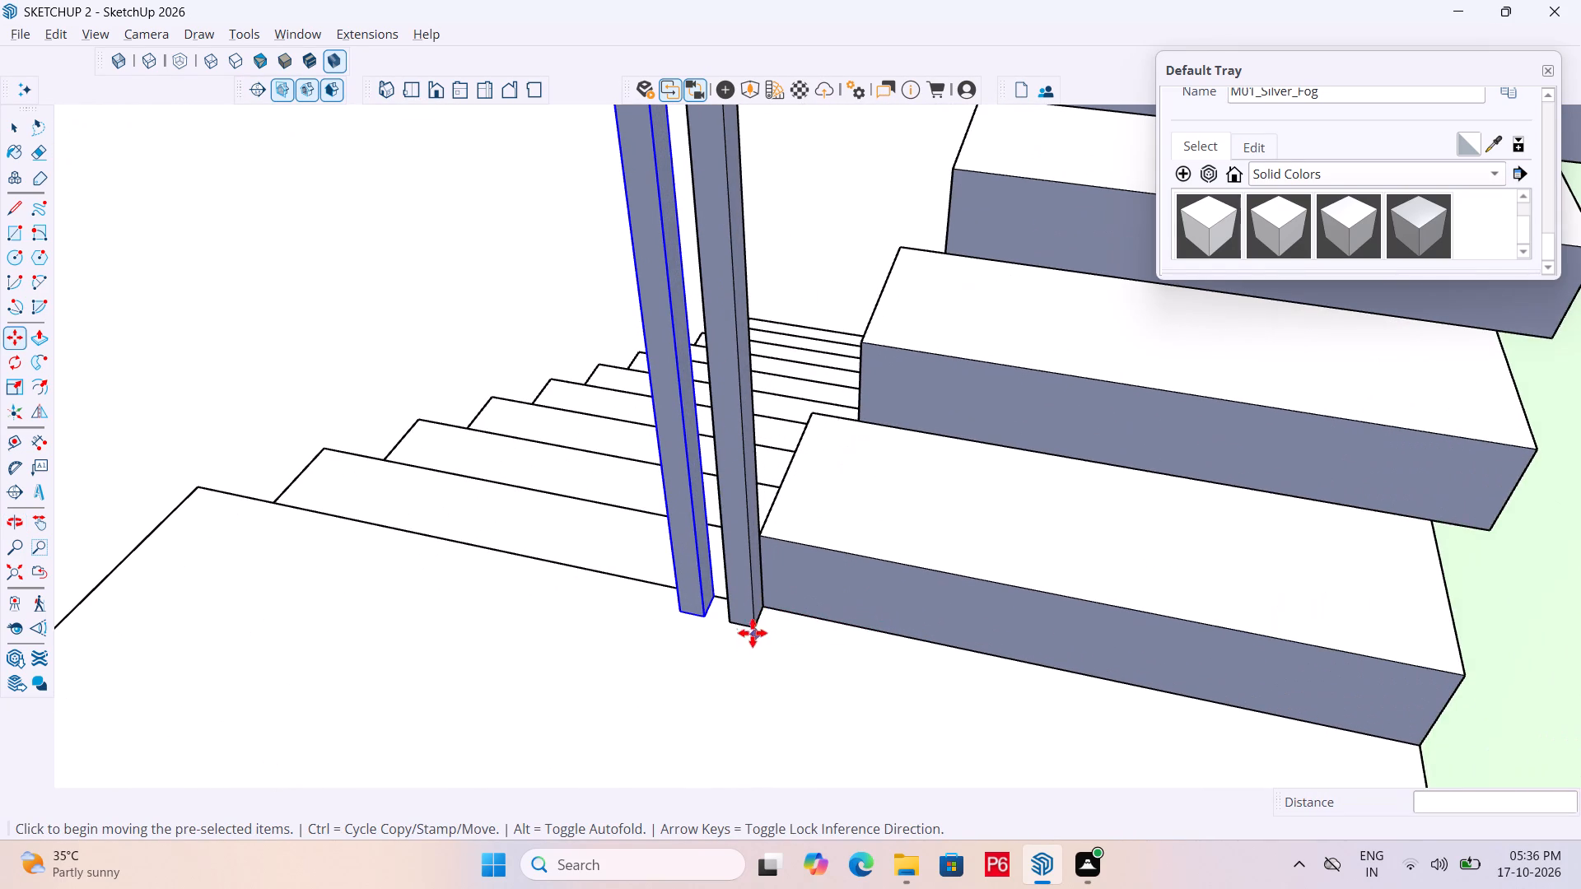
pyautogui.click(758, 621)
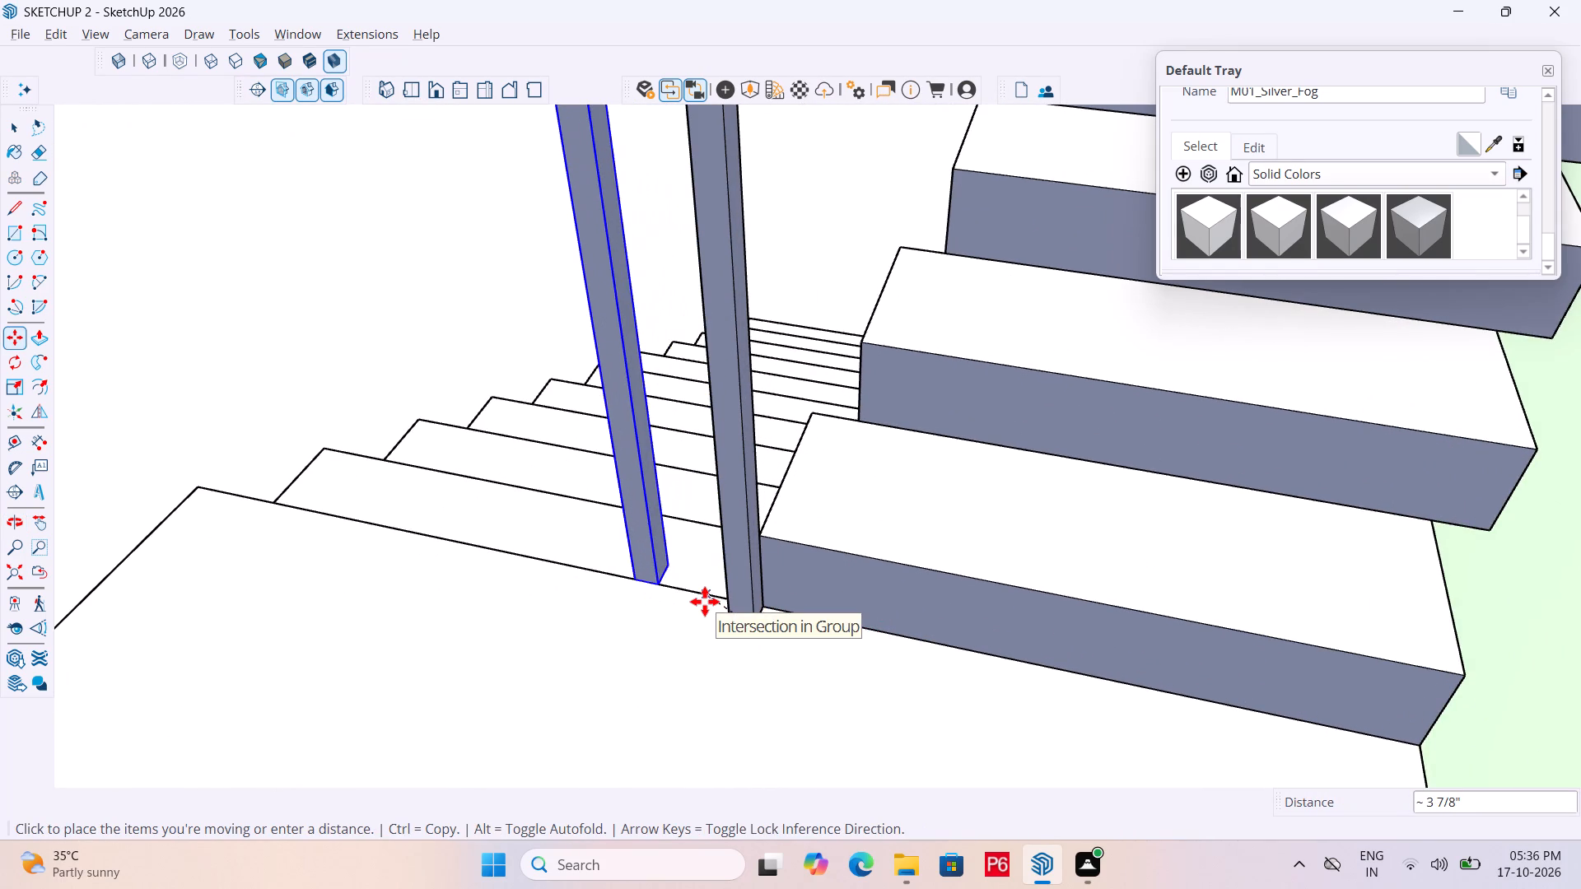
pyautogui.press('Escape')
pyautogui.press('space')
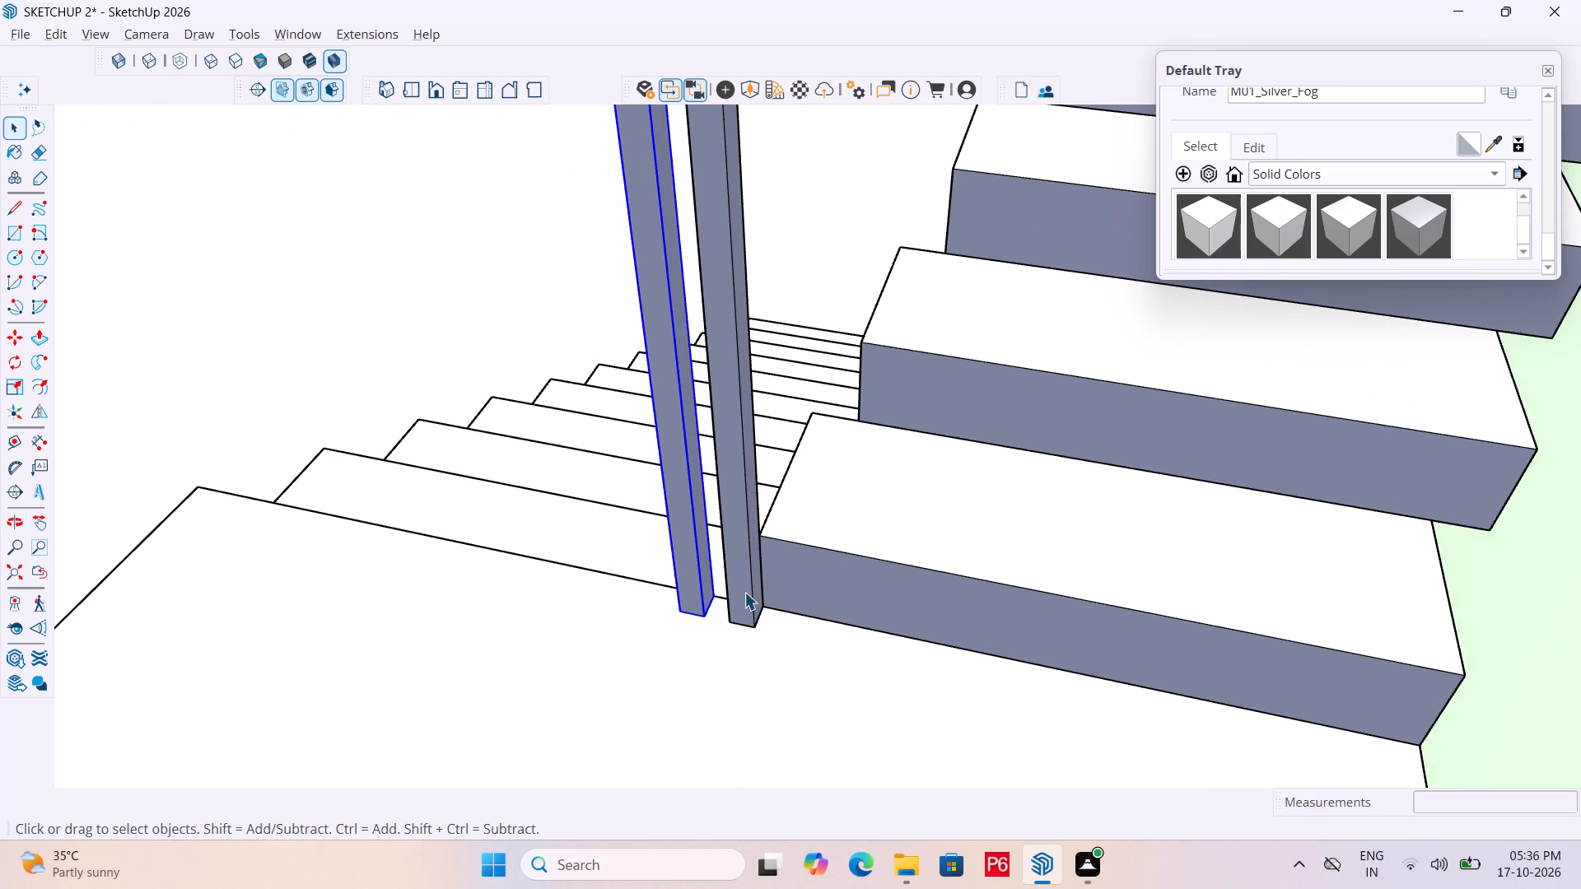
# Move the original post along the landing's edge so its base corner meets the bottom inner corner of the upper flight's lowest step.
pyautogui.click(744, 592)
pyautogui.scroll(5, 761, 612)
pyautogui.middleClick(763, 612)
pyautogui.moveTo(754, 640); pyautogui.dragTo(738, 622, button='middle')
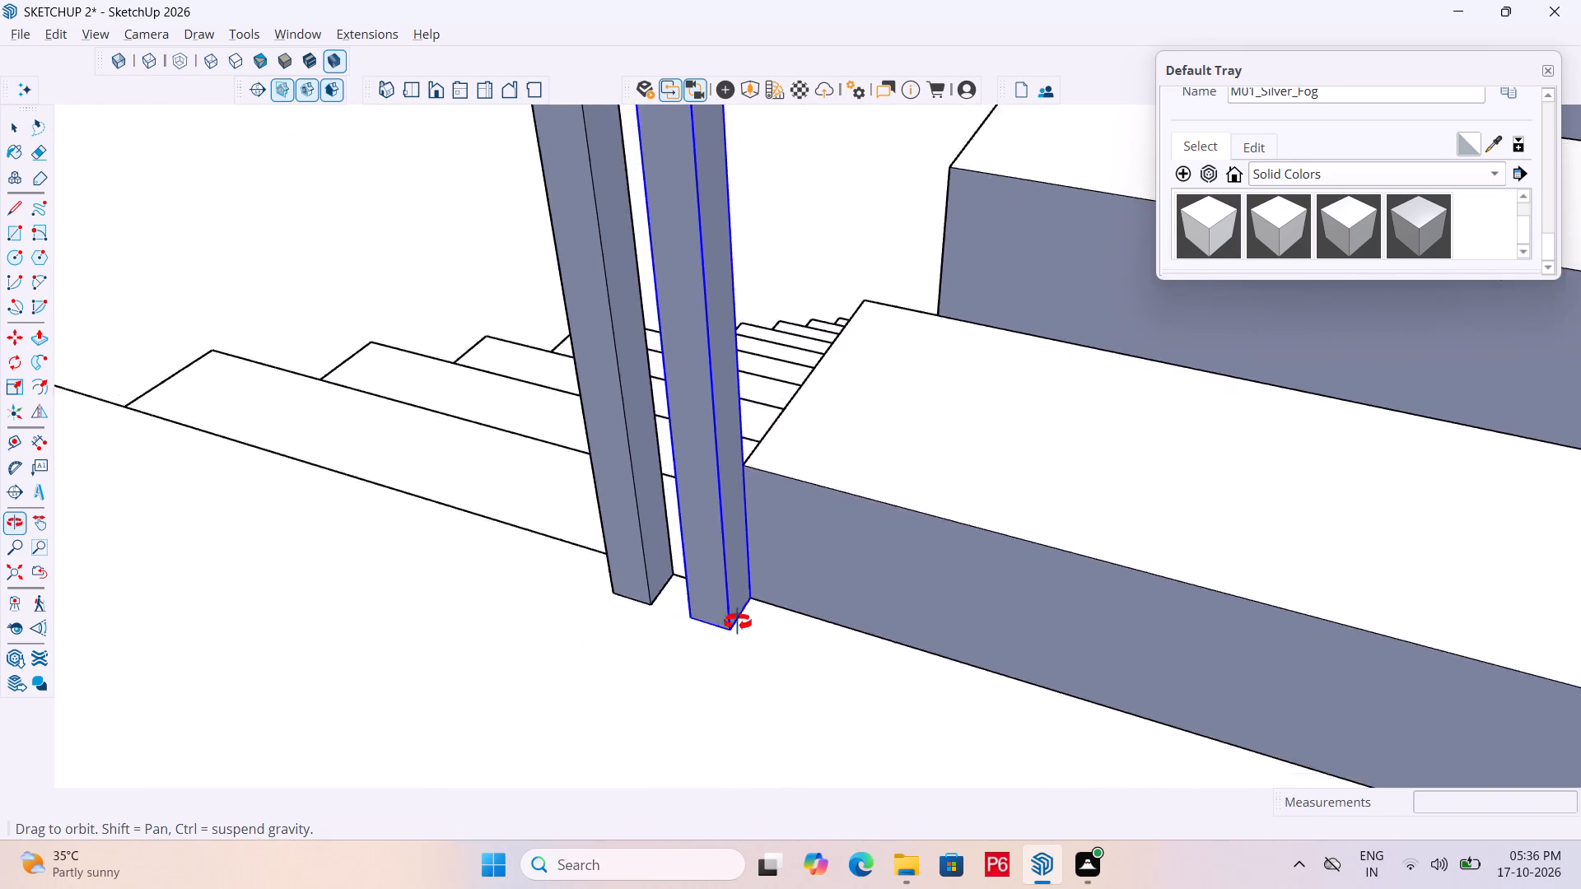
pyautogui.moveTo(738, 622); pyautogui.dragTo(1509, 645, button='middle')
pyautogui.moveTo(878, 575); pyautogui.dragTo(1326, 618, button='middle')
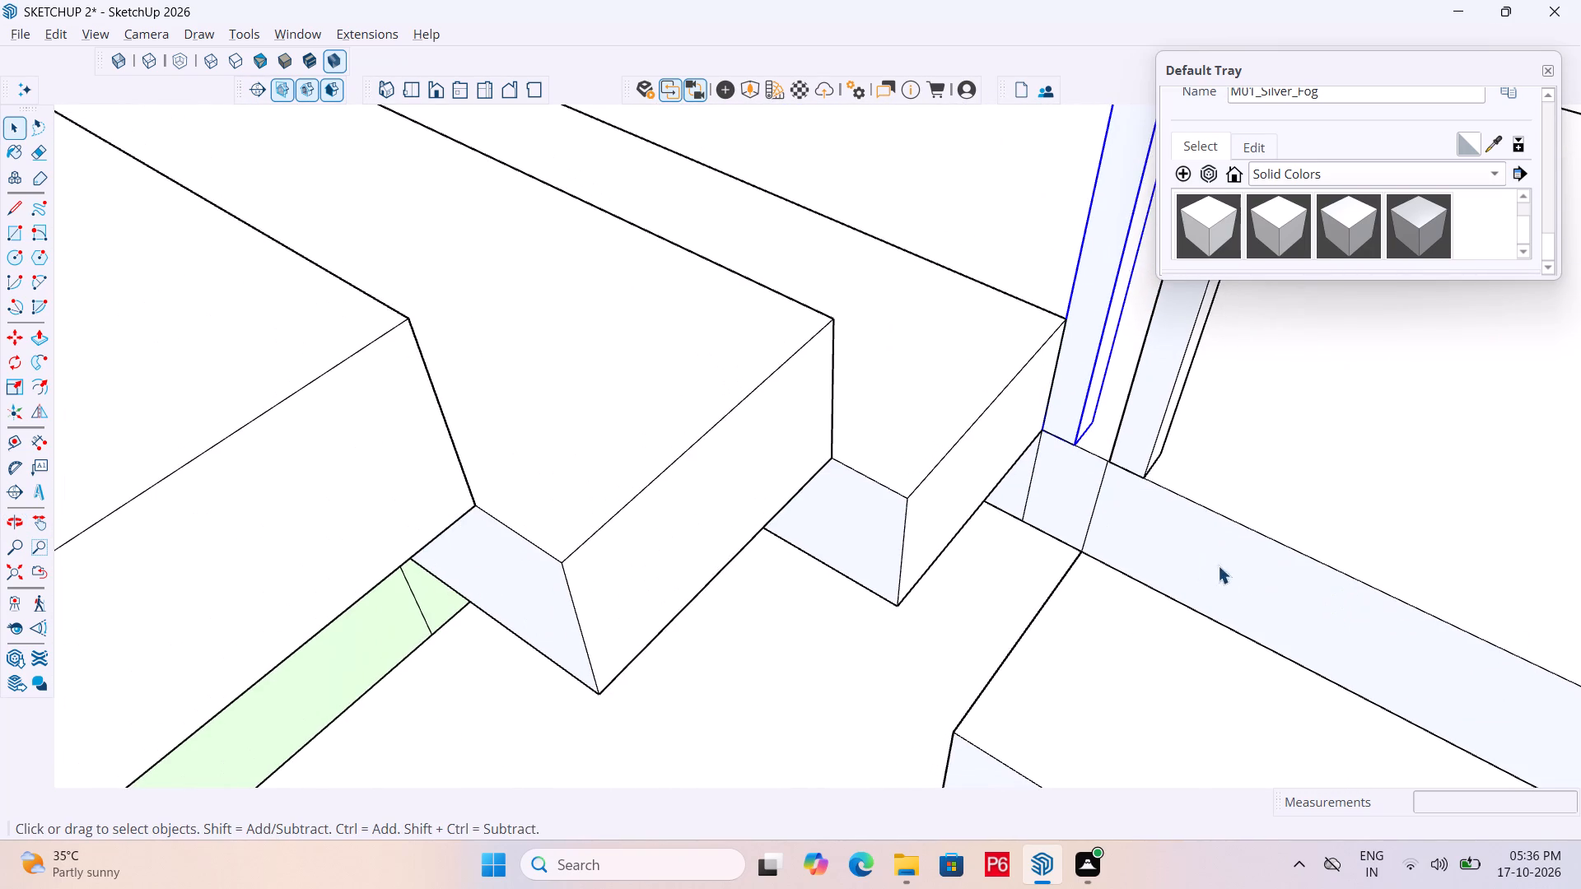
pyautogui.press('m')
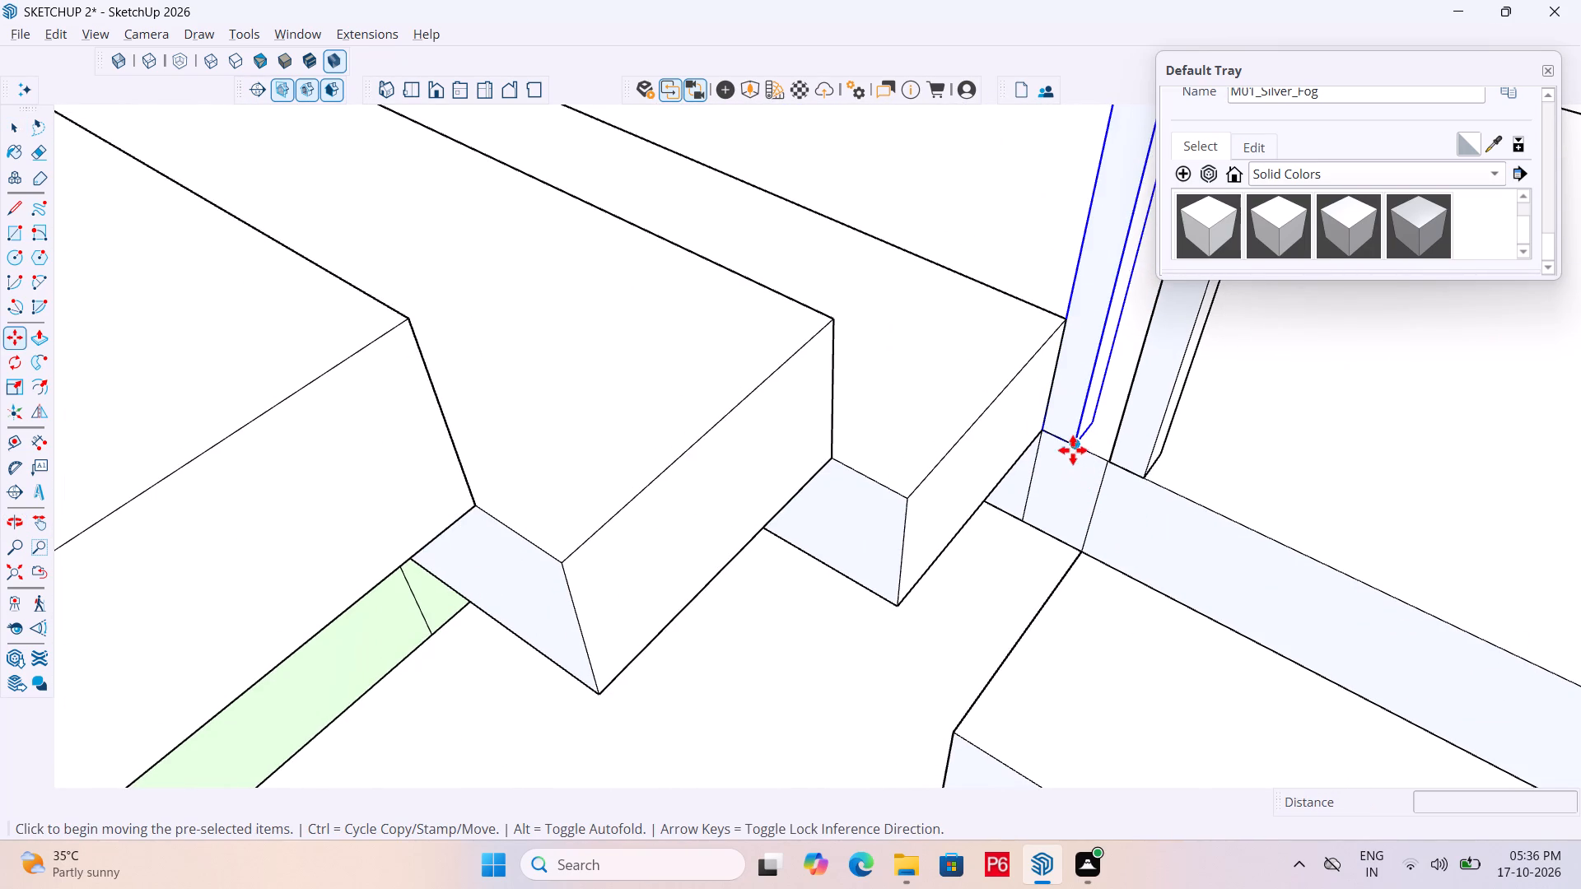
pyautogui.click(1076, 446)
pyautogui.click(1044, 434)
# Copy the moved post onto the inner rear tread corners of the upper flight's three lowest steps, one post per step.
pyautogui.scroll(-2, 788, 476)
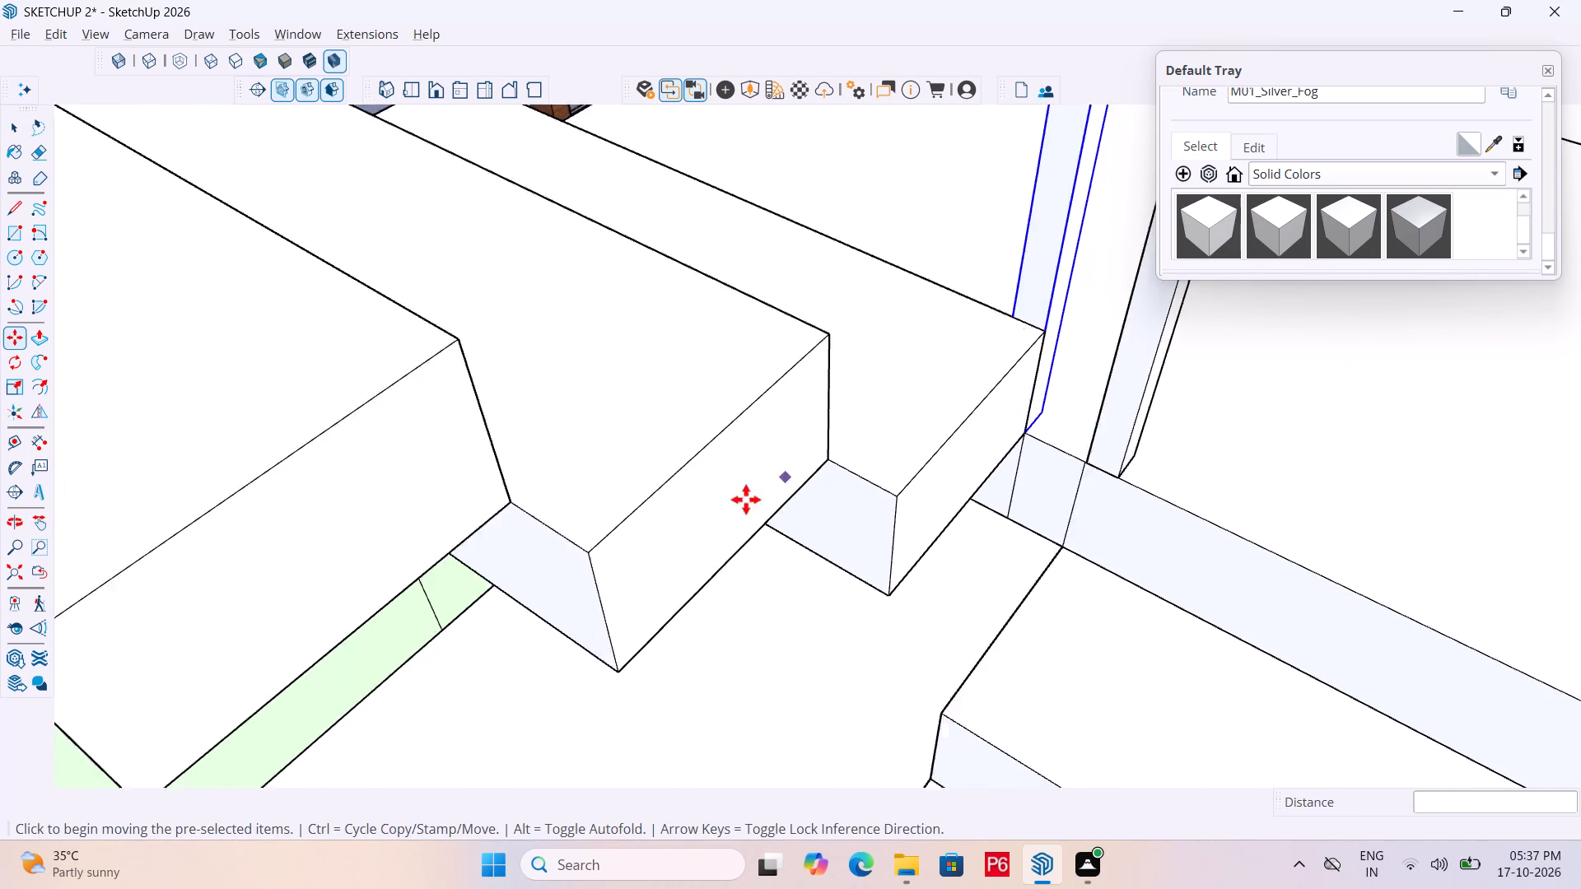
pyautogui.scroll(-9, 746, 500)
pyautogui.moveTo(1026, 486); pyautogui.dragTo(626, 426, button='middle')
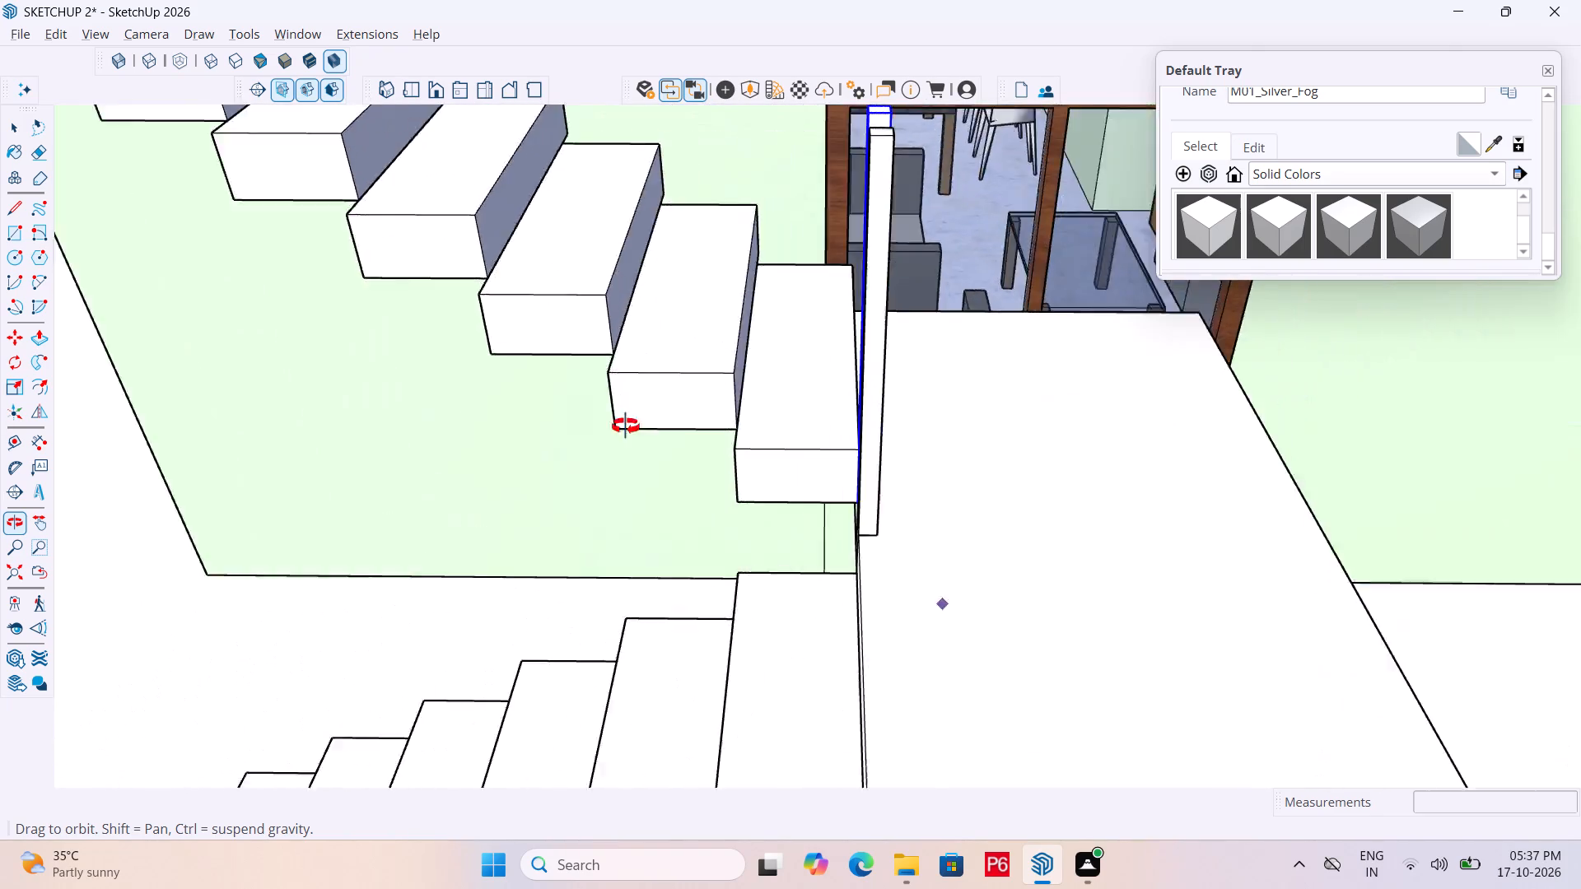
pyautogui.moveTo(626, 426); pyautogui.dragTo(973, 470, button='middle')
pyautogui.scroll(5, 866, 463)
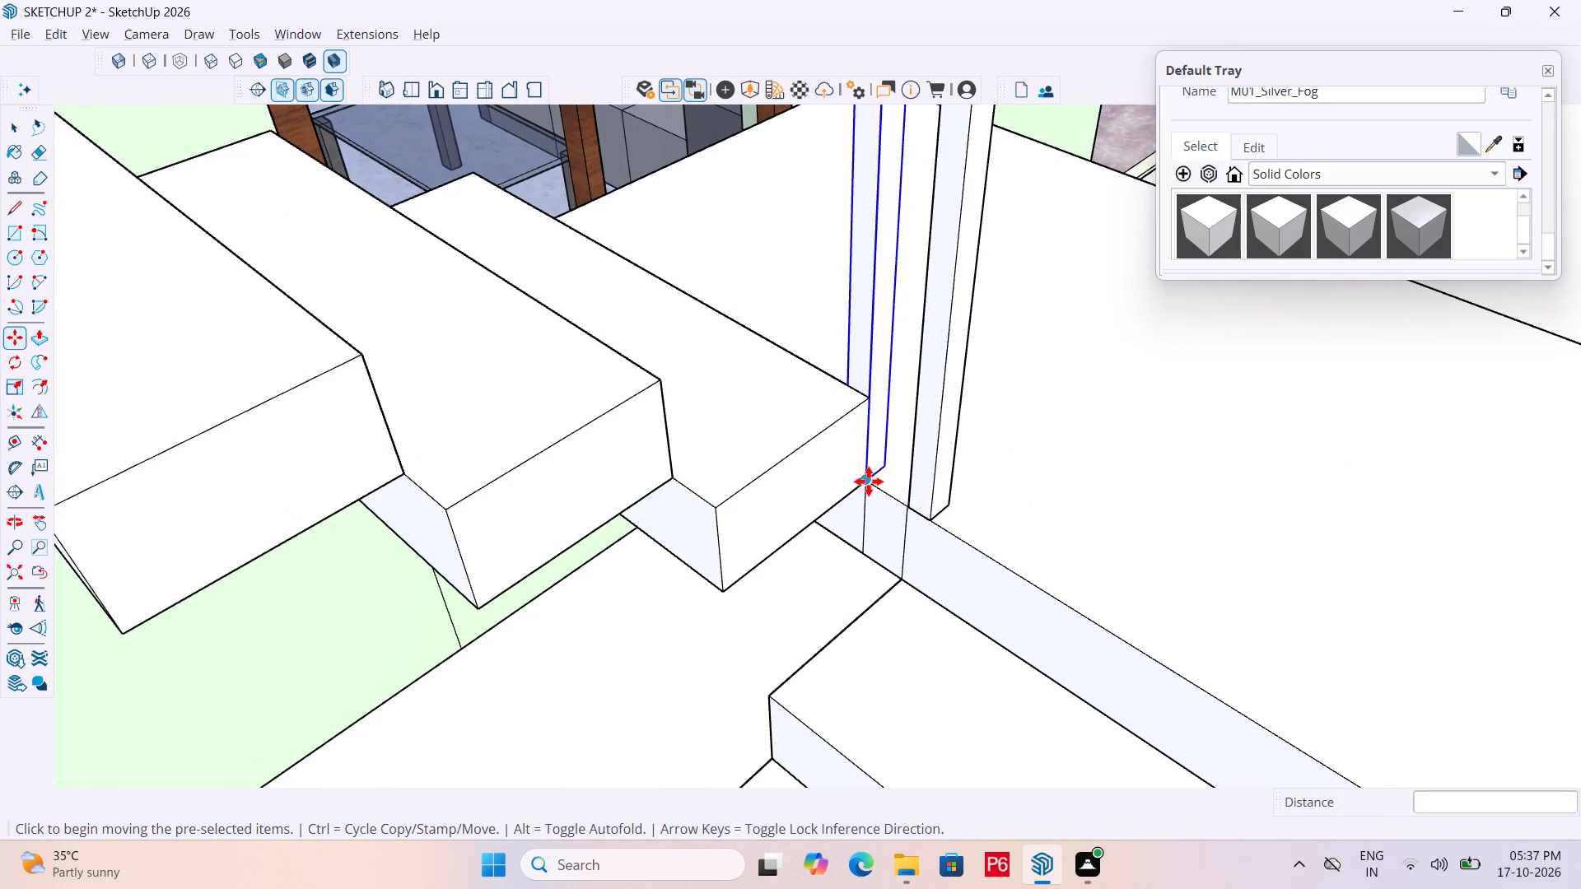
pyautogui.click(869, 482)
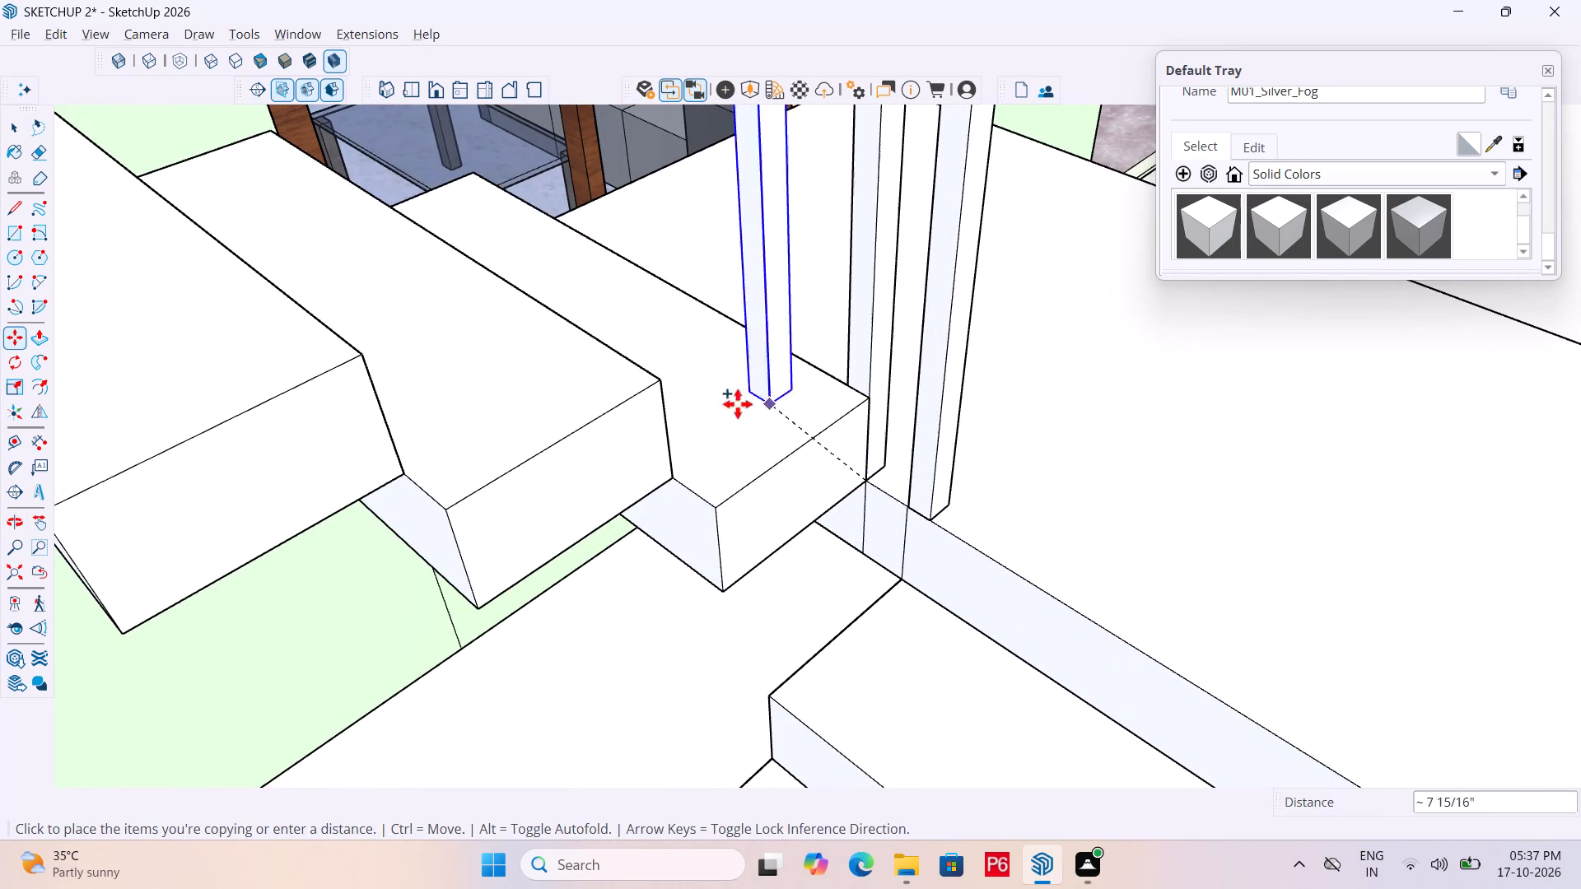
pyautogui.click(716, 512)
pyautogui.click(720, 512)
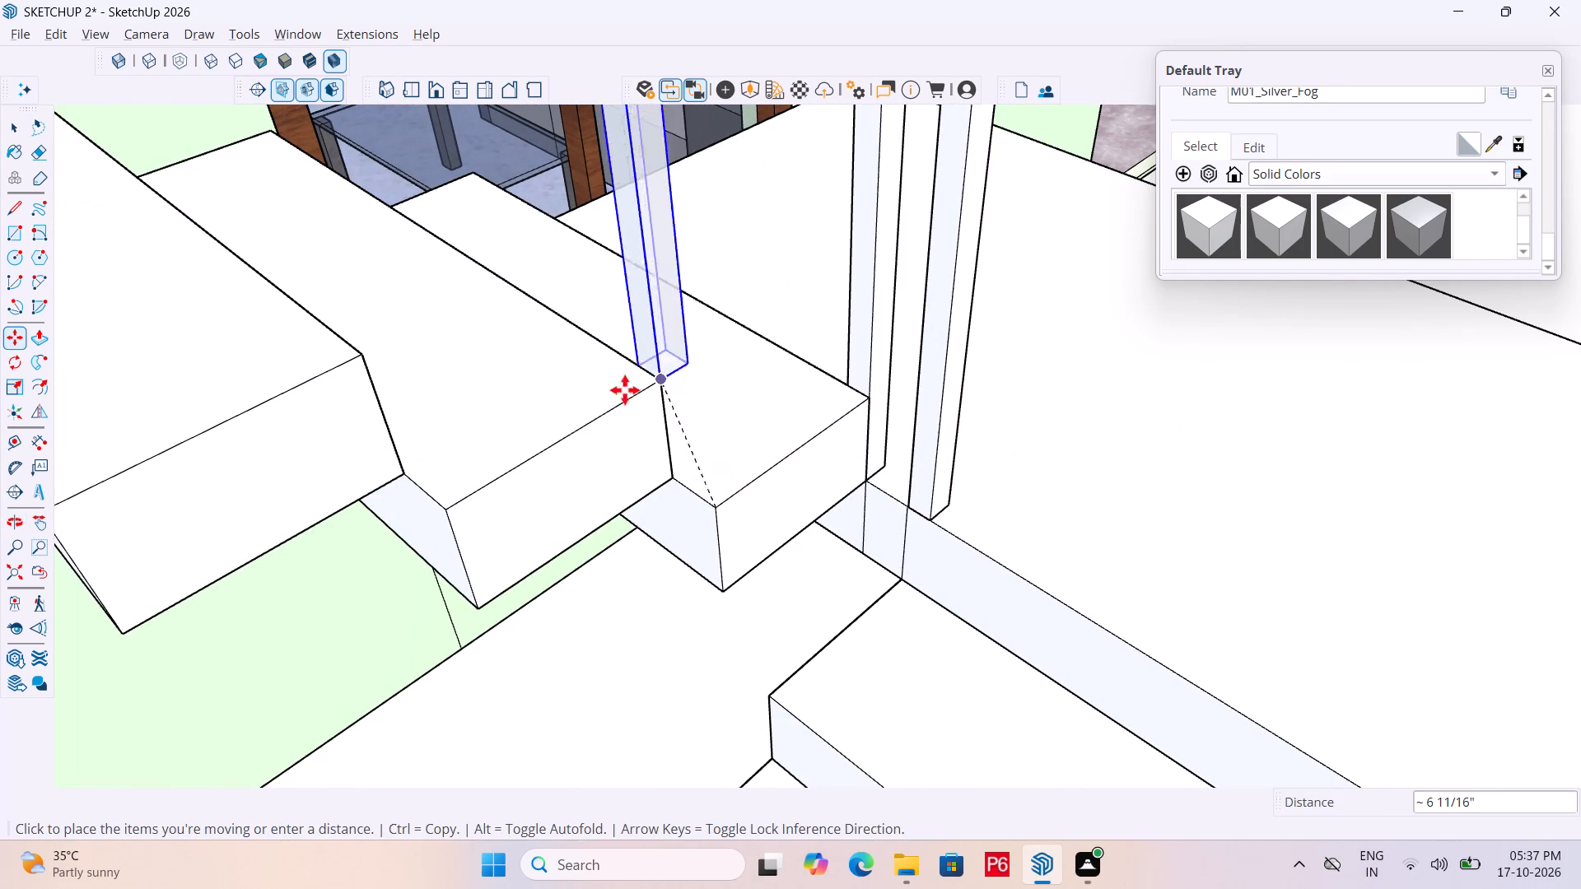
pyautogui.click(455, 504)
pyautogui.scroll(-3, 763, 423)
pyautogui.scroll(4, 507, 462)
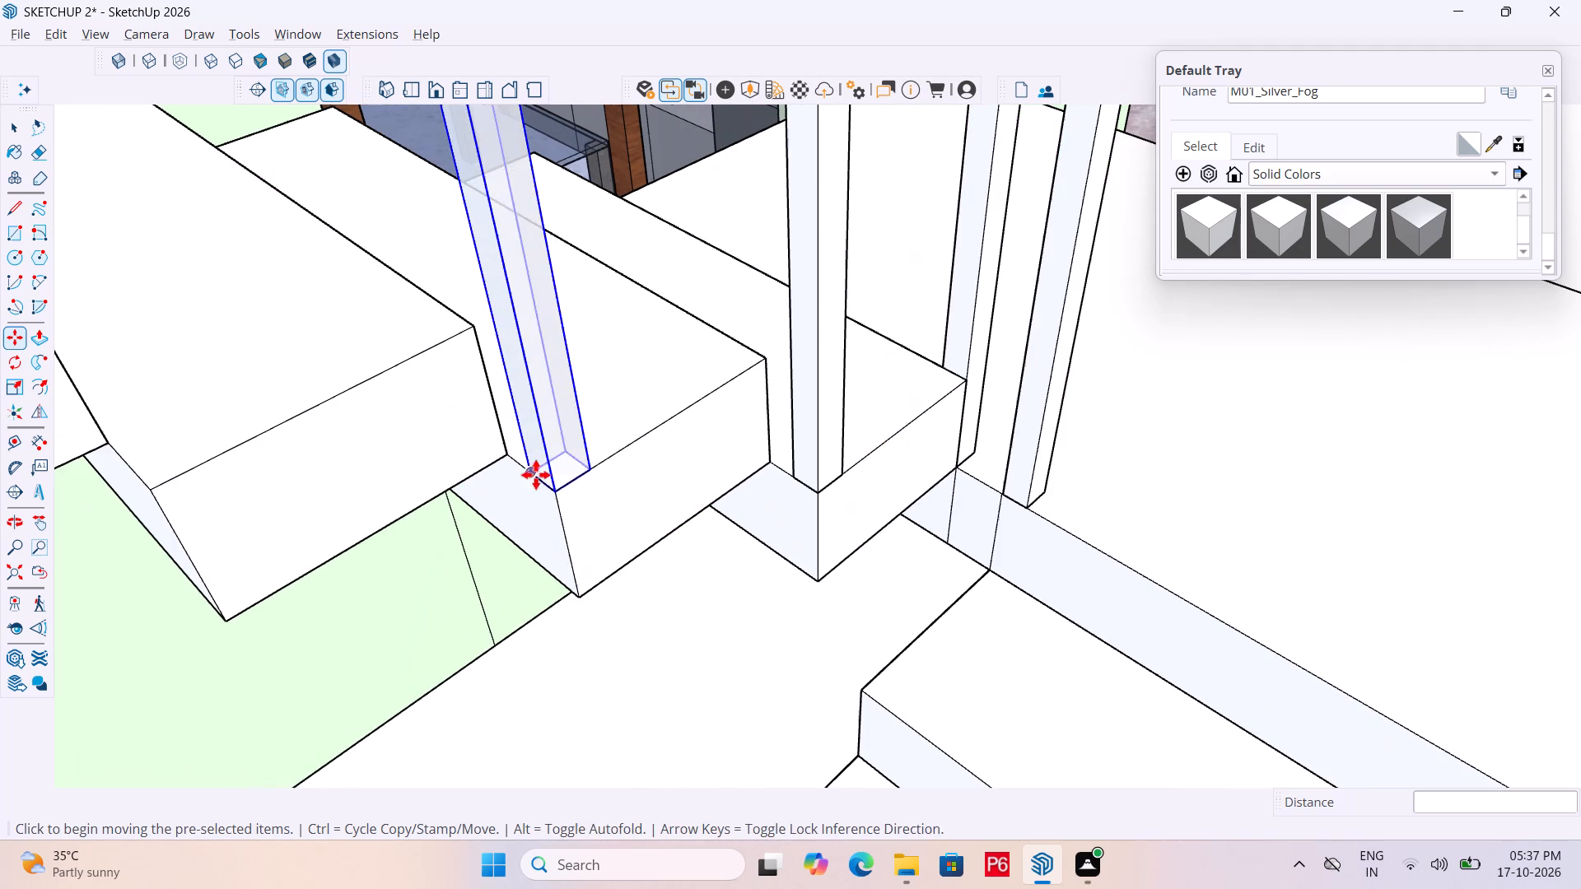
pyautogui.click(562, 492)
pyautogui.moveTo(156, 487); pyautogui.dragTo(197, 477)
# Copy the post onto the inner rear tread corners of the upper flight's fourth and fifth steps.
pyautogui.scroll(-5, 747, 470)
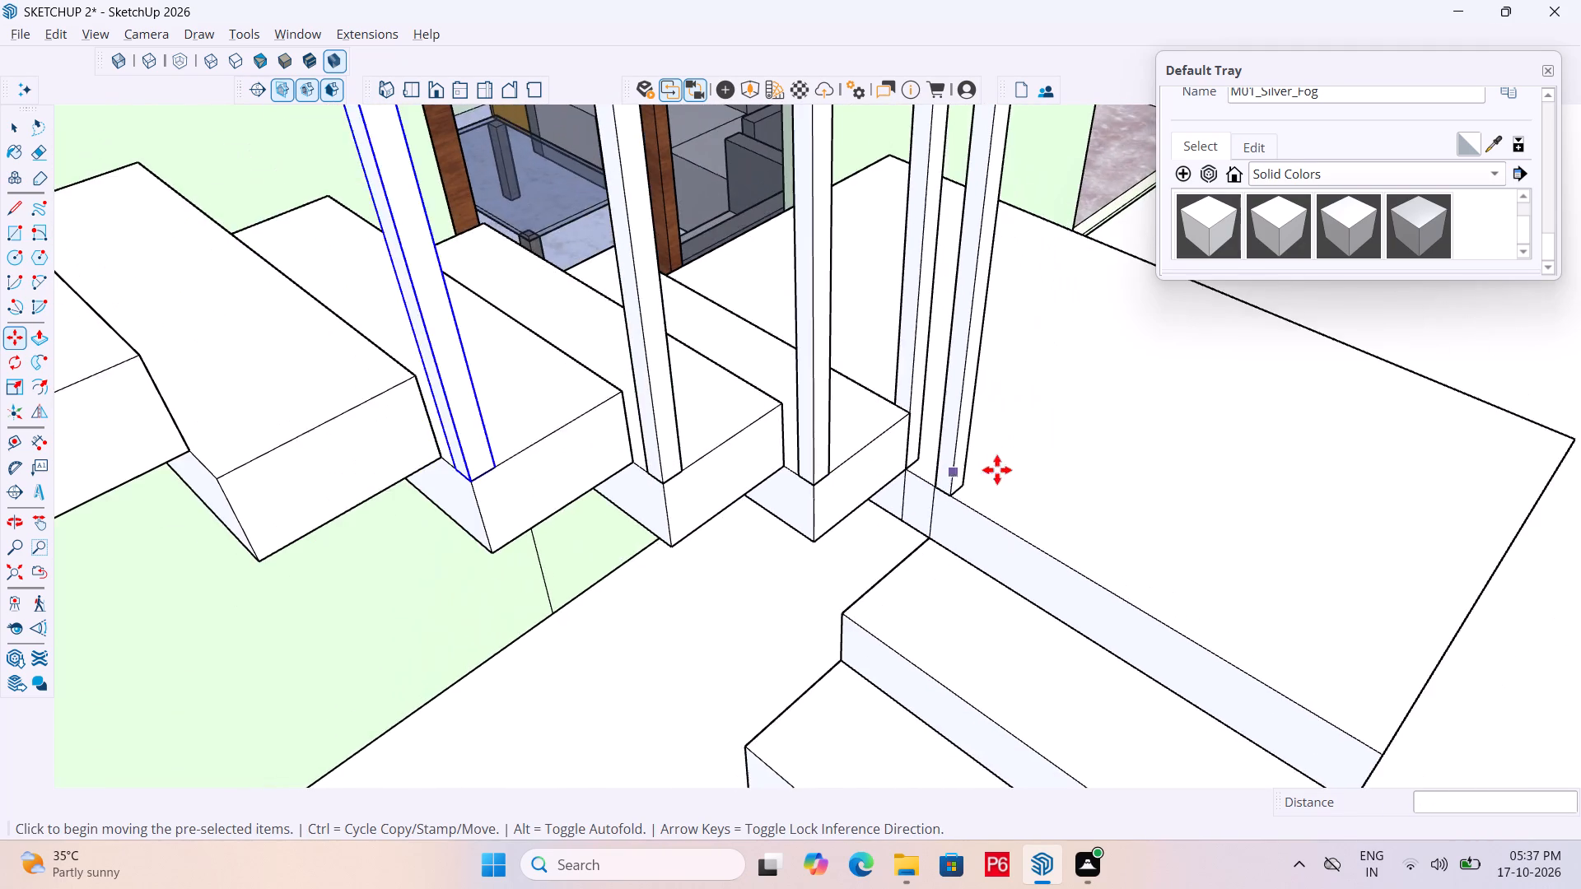
pyautogui.scroll(-5, 1083, 466)
pyautogui.scroll(5, 751, 478)
pyautogui.click(771, 473)
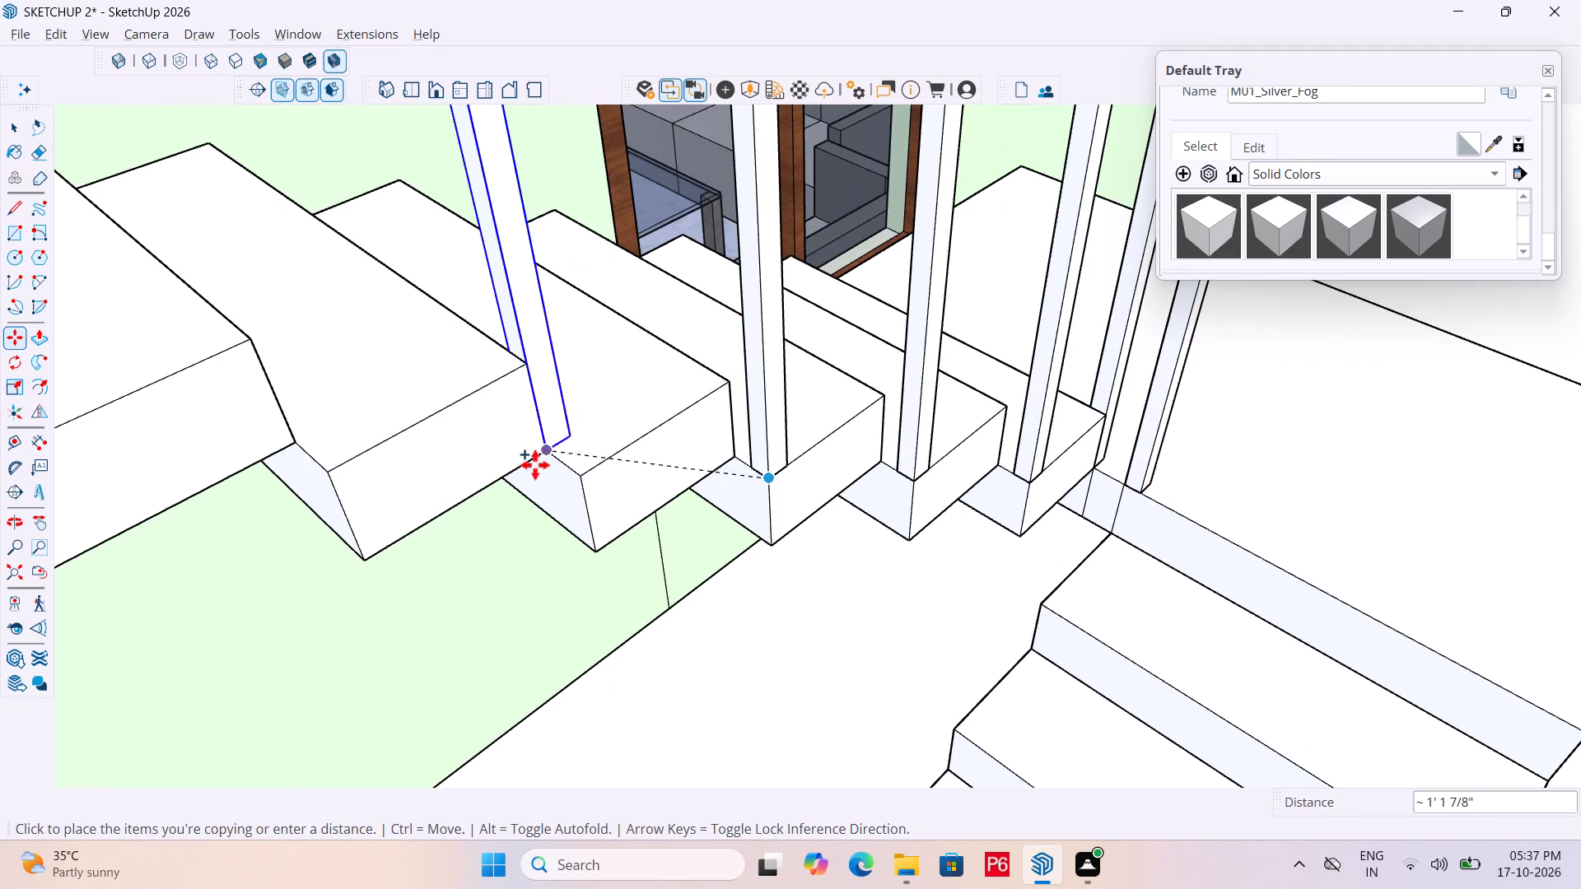
pyautogui.click(585, 472)
pyautogui.scroll(-3, 837, 468)
pyautogui.moveTo(837, 468); pyautogui.dragTo(1070, 466, button='middle')
pyautogui.moveTo(819, 516); pyautogui.dragTo(684, 504, button='middle')
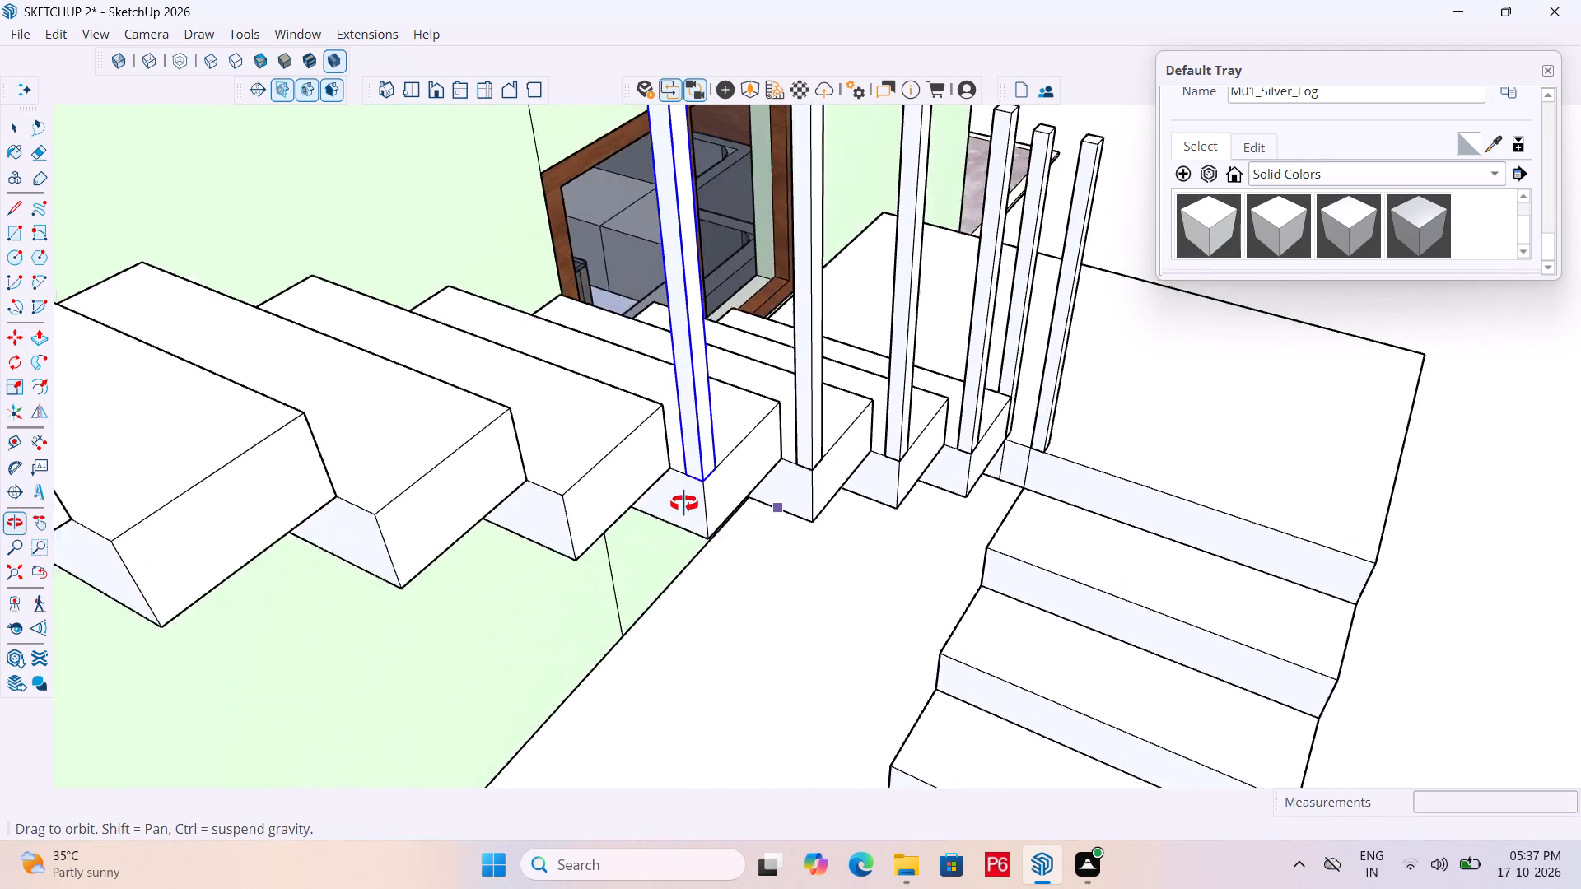
pyautogui.moveTo(684, 504); pyautogui.dragTo(665, 494, button='middle')
pyautogui.scroll(3, 673, 486)
pyautogui.keyDown('ctrl'); pyautogui.click(702, 466); pyautogui.keyUp('ctrl')
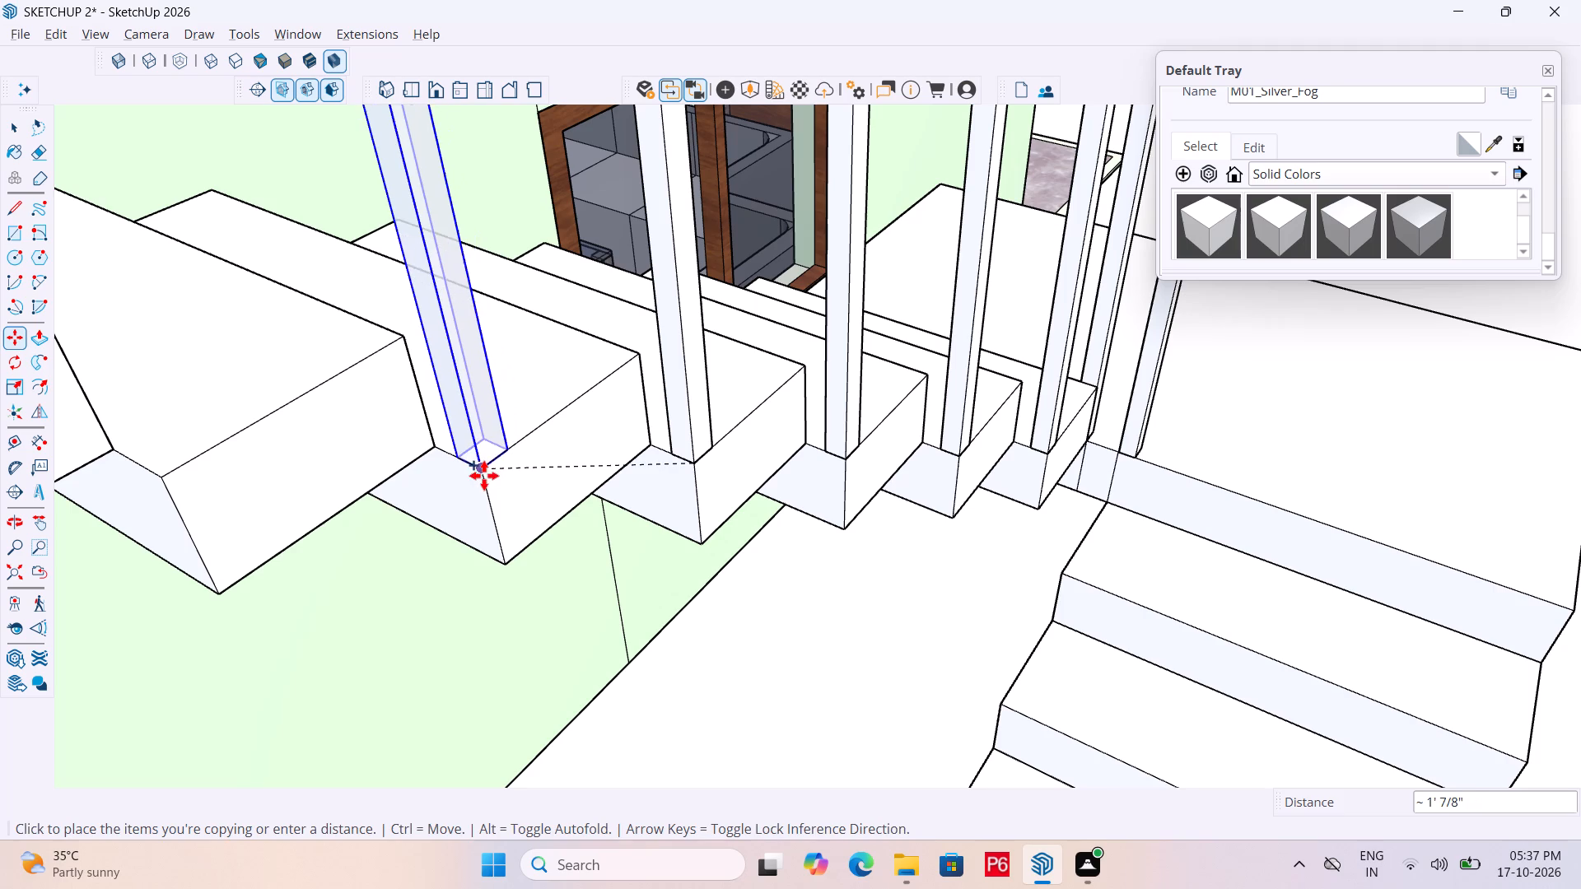
pyautogui.click(483, 471)
# Copy the post onto the inner rear tread corners of the upper flight's sixth, seventh and eighth steps.
pyautogui.scroll(-6, 907, 490)
pyautogui.scroll(-2, 1007, 494)
pyautogui.scroll(5, 836, 505)
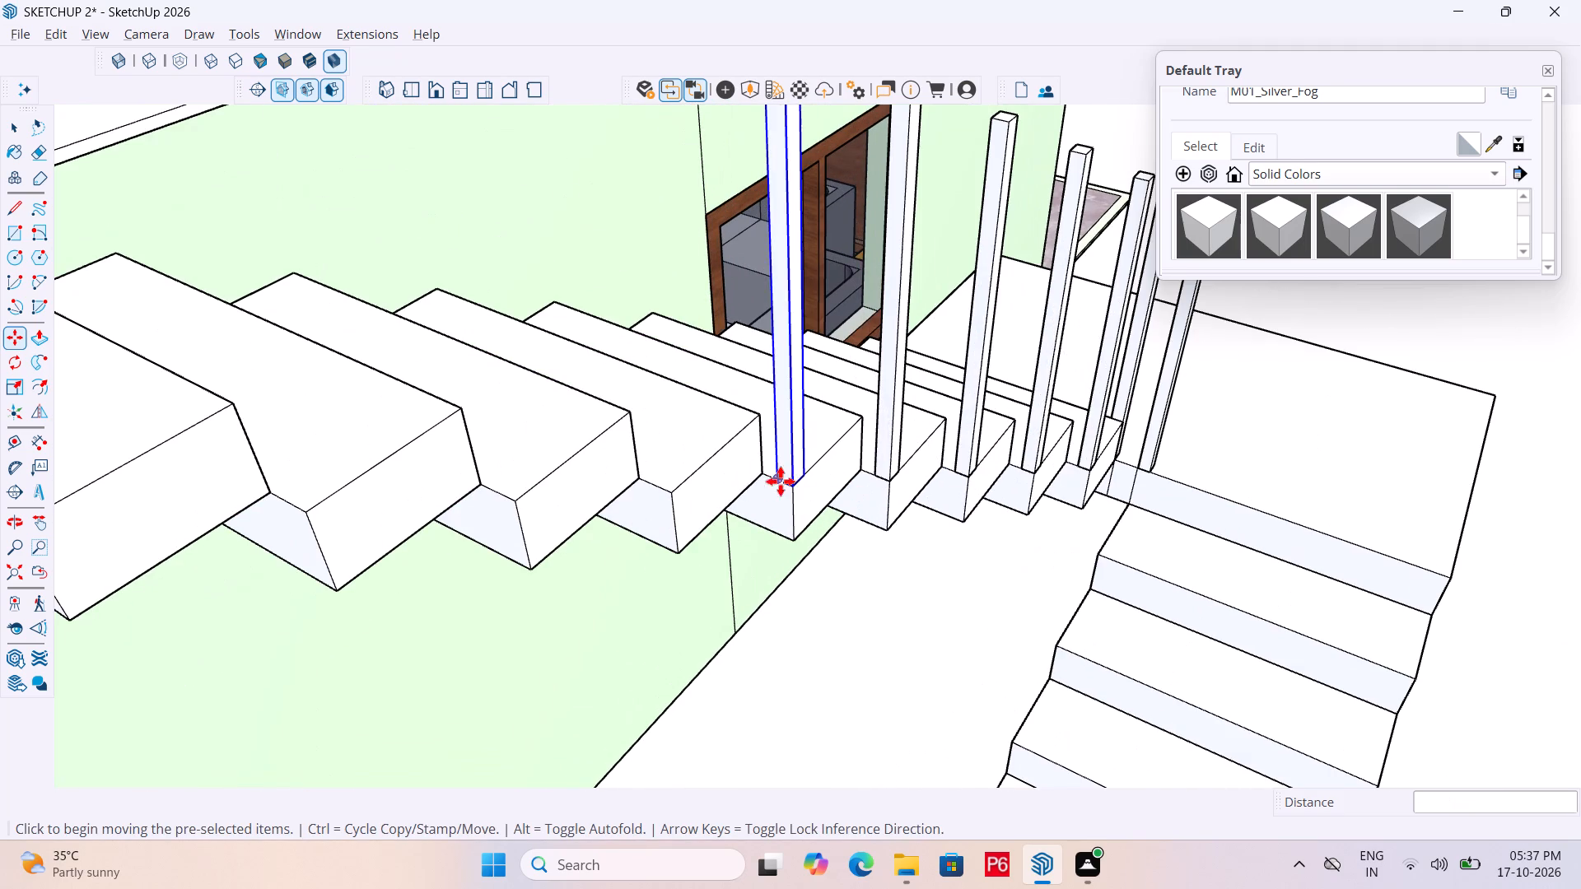
pyautogui.click(799, 491)
pyautogui.click(670, 493)
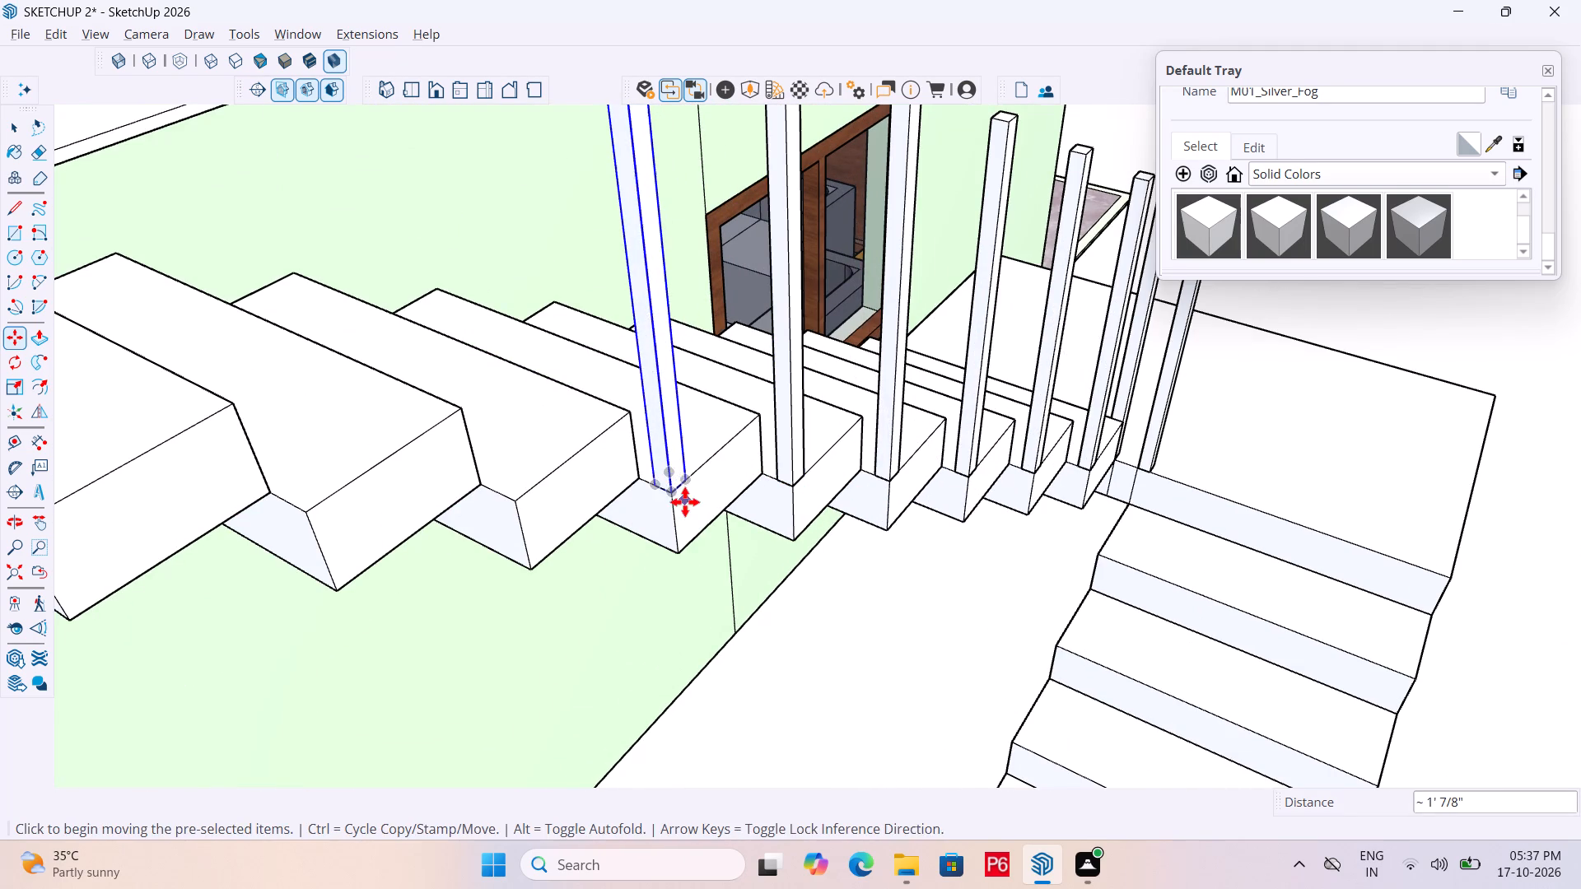
pyautogui.click(682, 494)
pyautogui.moveTo(516, 496); pyautogui.dragTo(525, 491)
pyautogui.scroll(-5, 879, 414)
pyautogui.scroll(5, 733, 468)
pyautogui.click(675, 462)
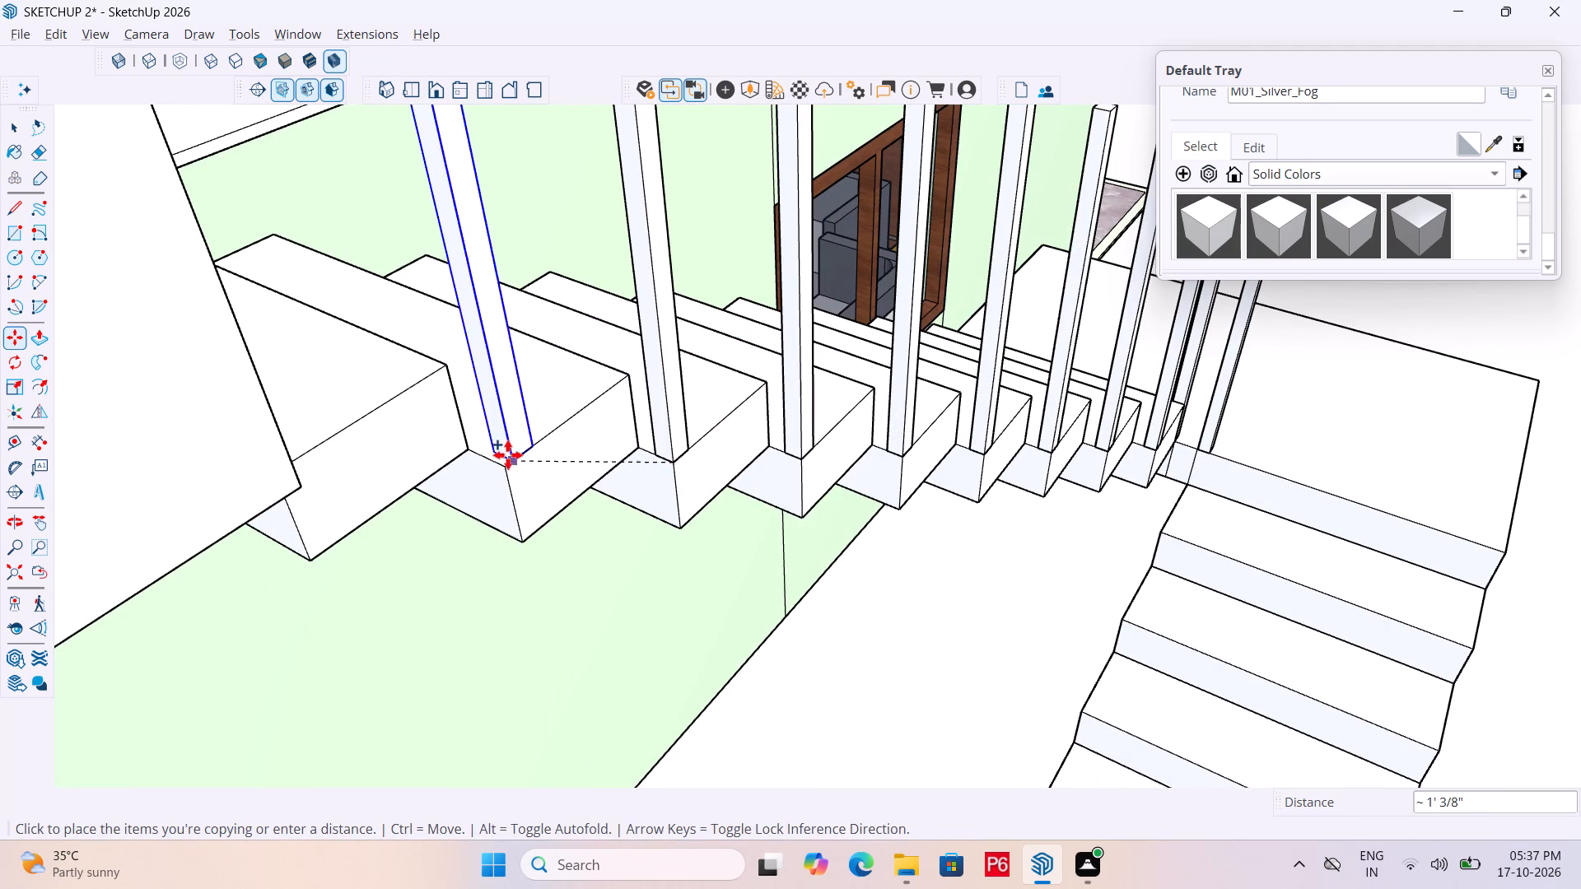
pyautogui.moveTo(503, 463); pyautogui.dragTo(532, 444)
# Copy the post onto the inner rear tread corner of the upper flight's ninth step.
pyautogui.scroll(-3, 779, 453)
pyautogui.scroll(4, 610, 449)
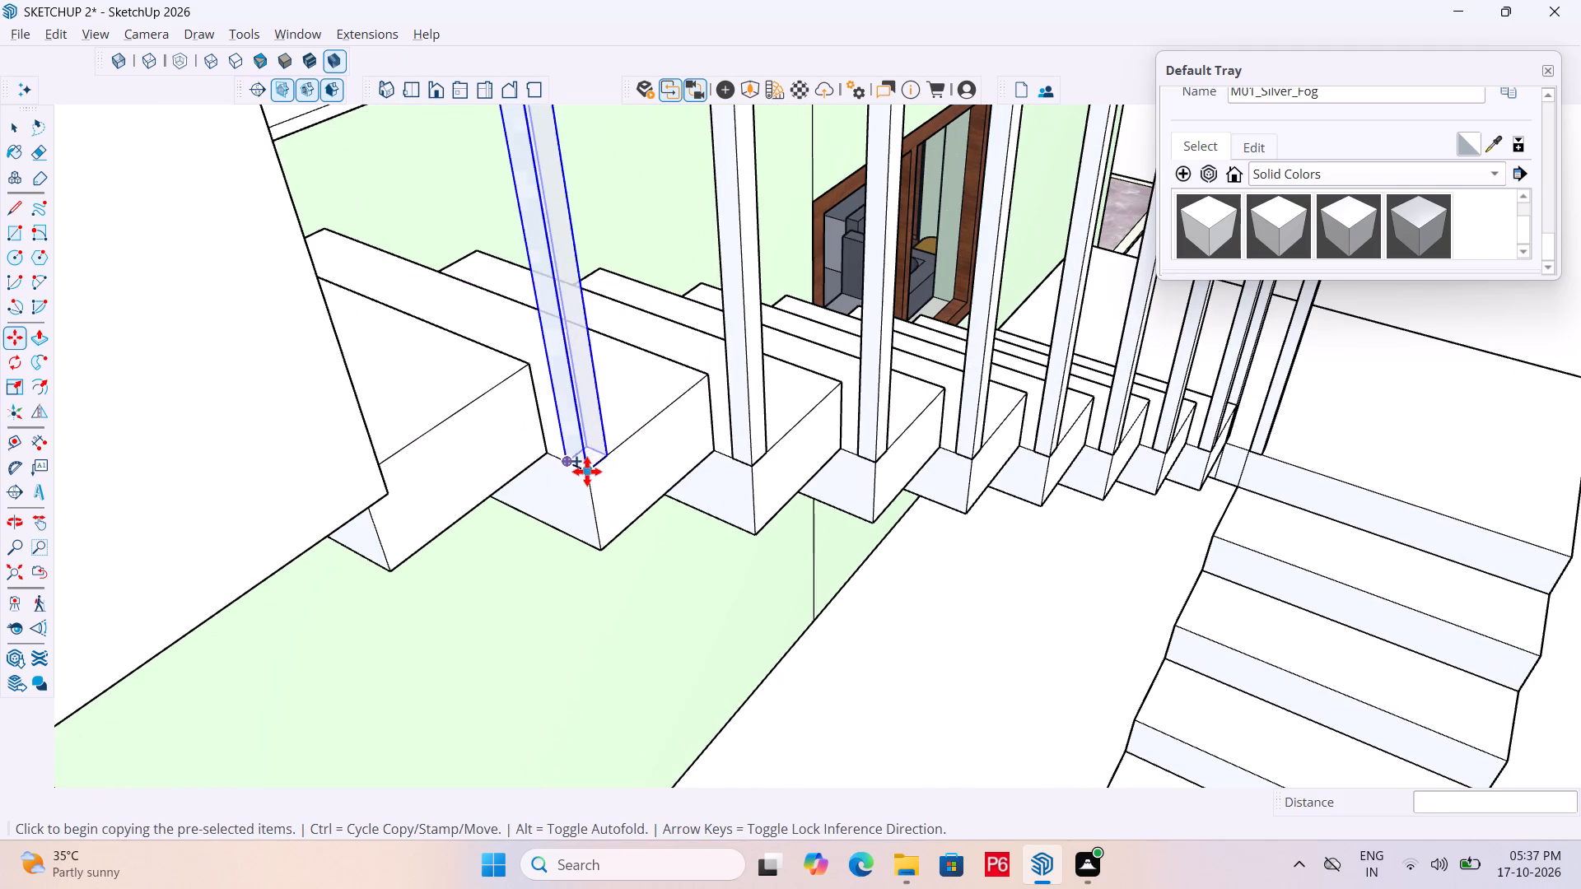
pyautogui.click(587, 472)
pyautogui.moveTo(397, 454); pyautogui.dragTo(162, 472, button='middle')
pyautogui.scroll(3, 263, 312)
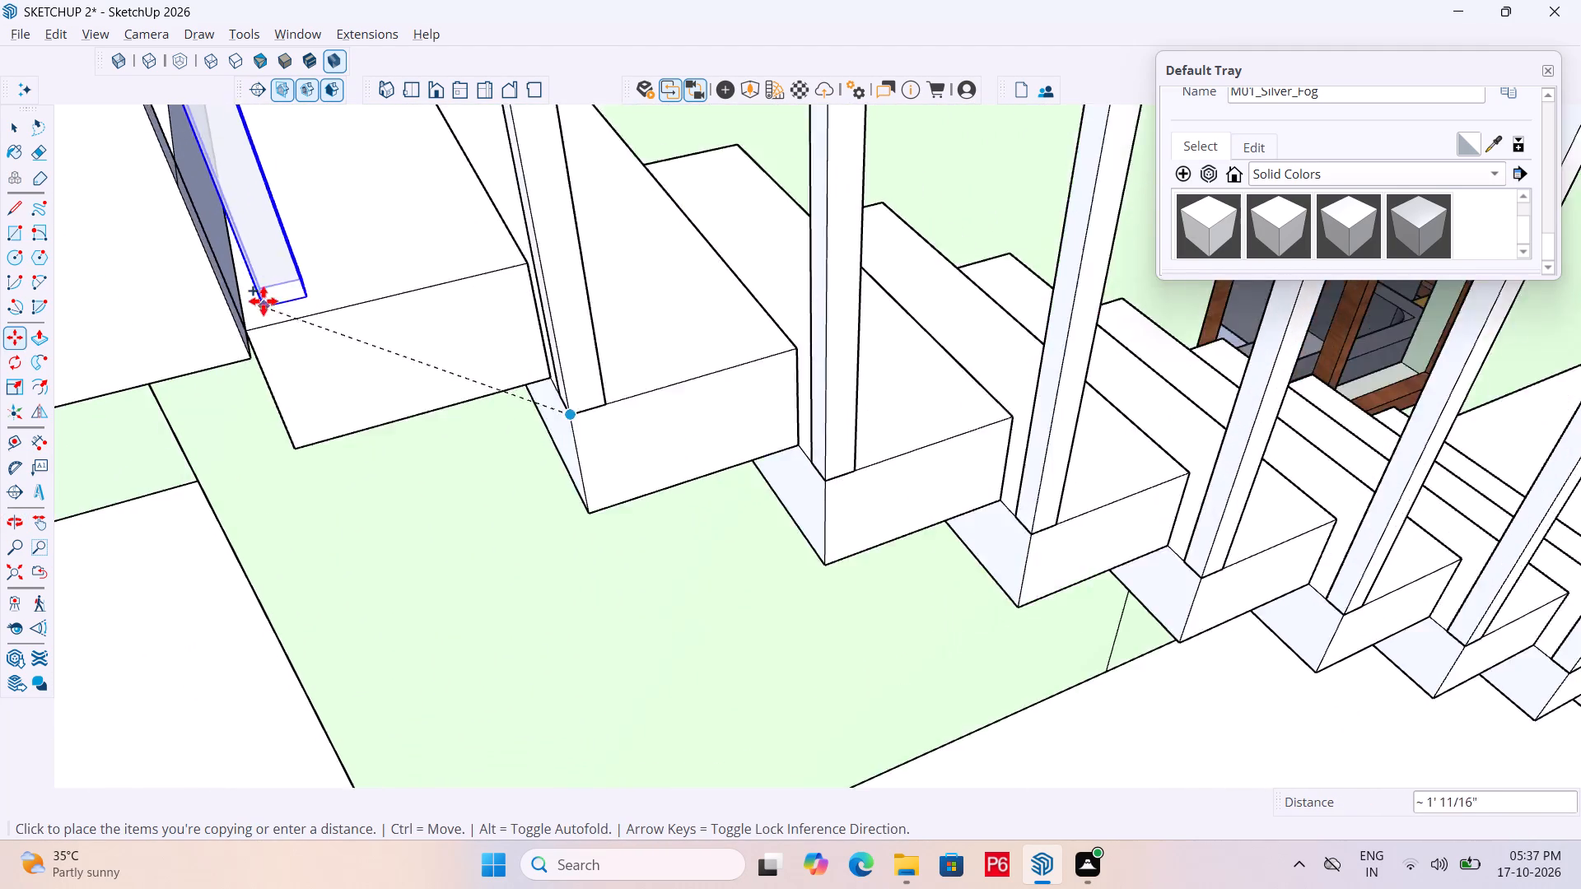
pyautogui.scroll(12, 263, 301)
pyautogui.click(138, 330)
pyautogui.scroll(-3, 281, 347)
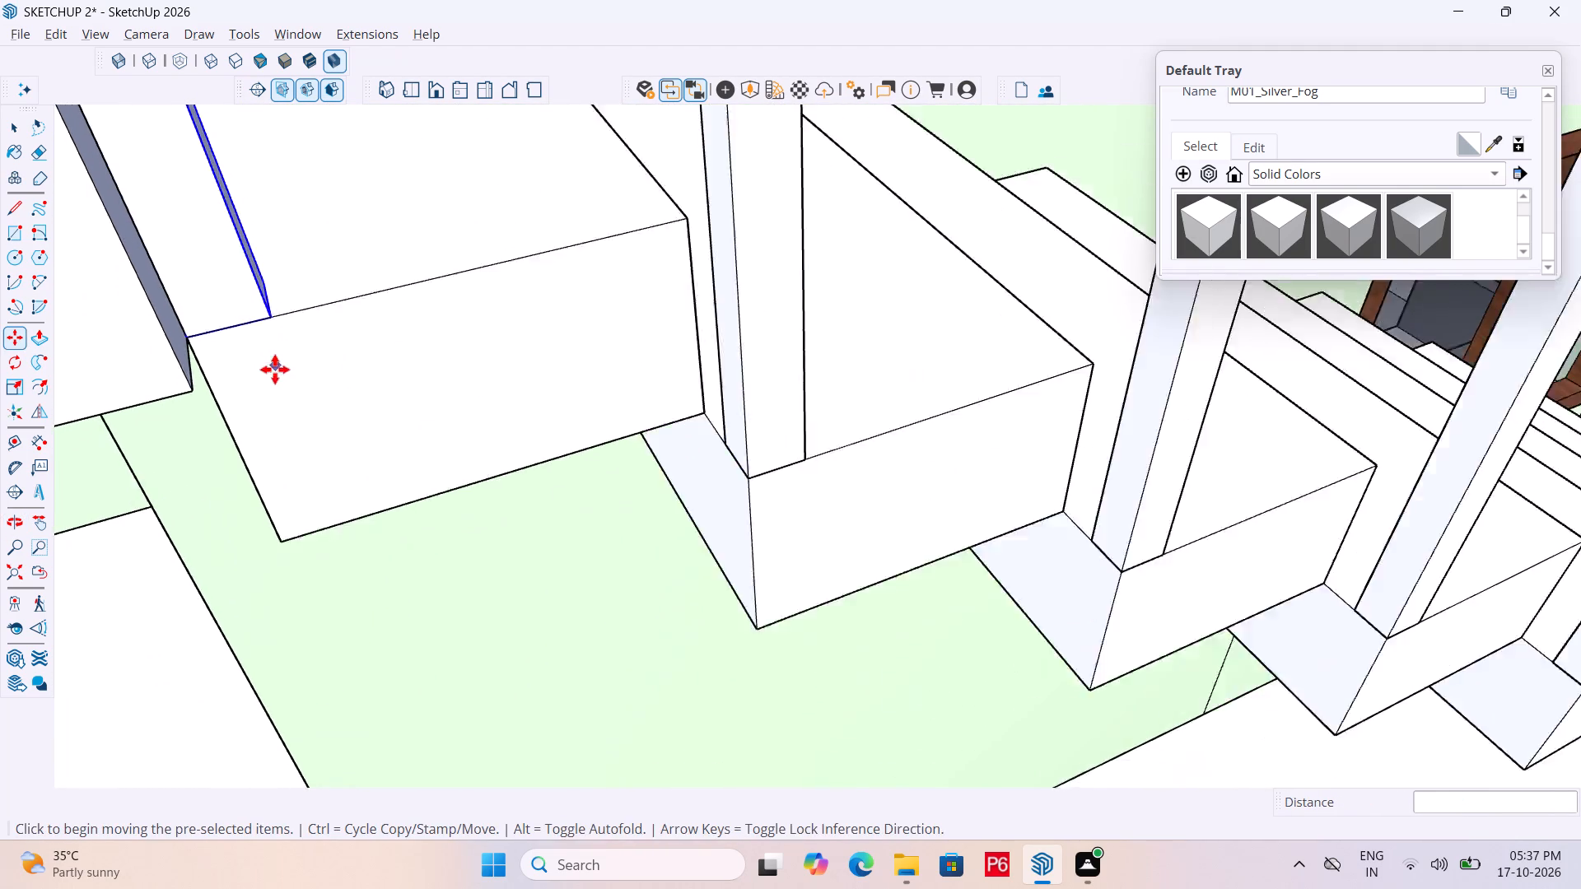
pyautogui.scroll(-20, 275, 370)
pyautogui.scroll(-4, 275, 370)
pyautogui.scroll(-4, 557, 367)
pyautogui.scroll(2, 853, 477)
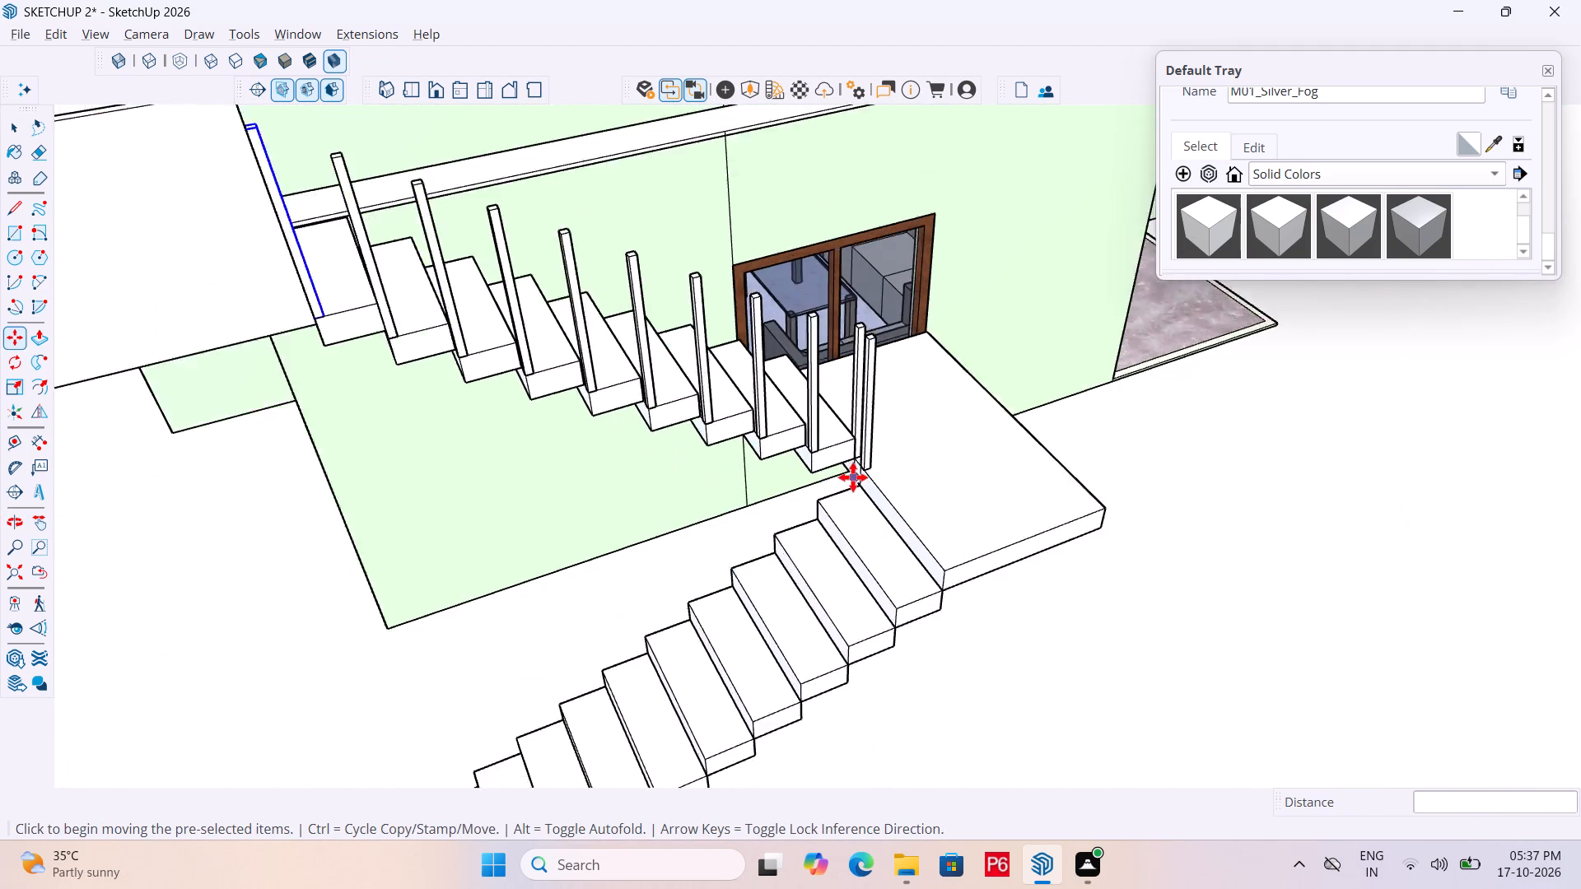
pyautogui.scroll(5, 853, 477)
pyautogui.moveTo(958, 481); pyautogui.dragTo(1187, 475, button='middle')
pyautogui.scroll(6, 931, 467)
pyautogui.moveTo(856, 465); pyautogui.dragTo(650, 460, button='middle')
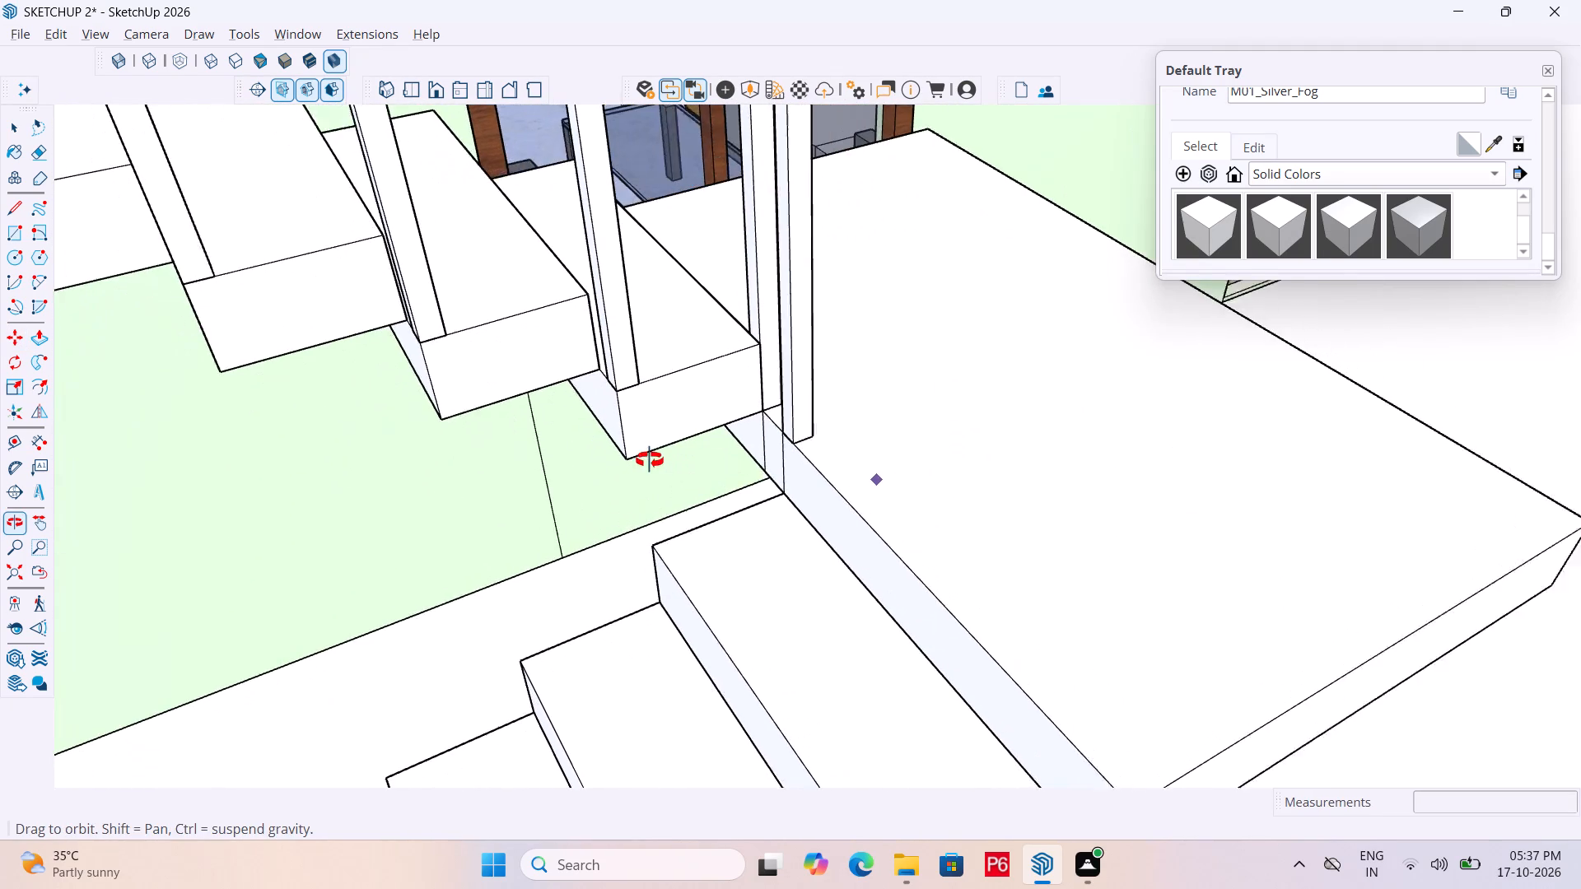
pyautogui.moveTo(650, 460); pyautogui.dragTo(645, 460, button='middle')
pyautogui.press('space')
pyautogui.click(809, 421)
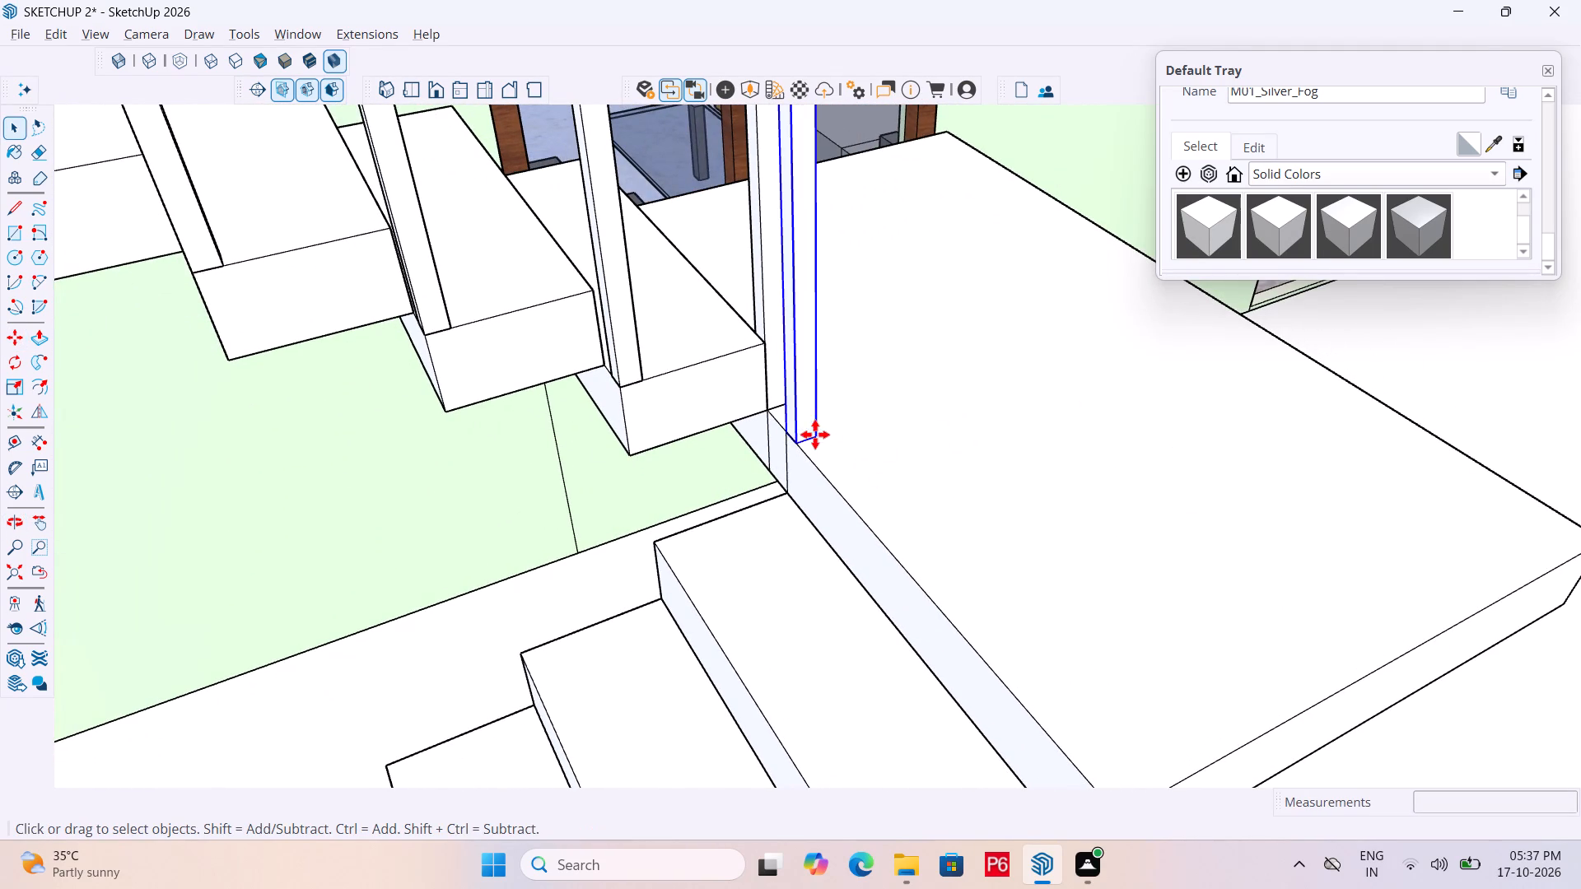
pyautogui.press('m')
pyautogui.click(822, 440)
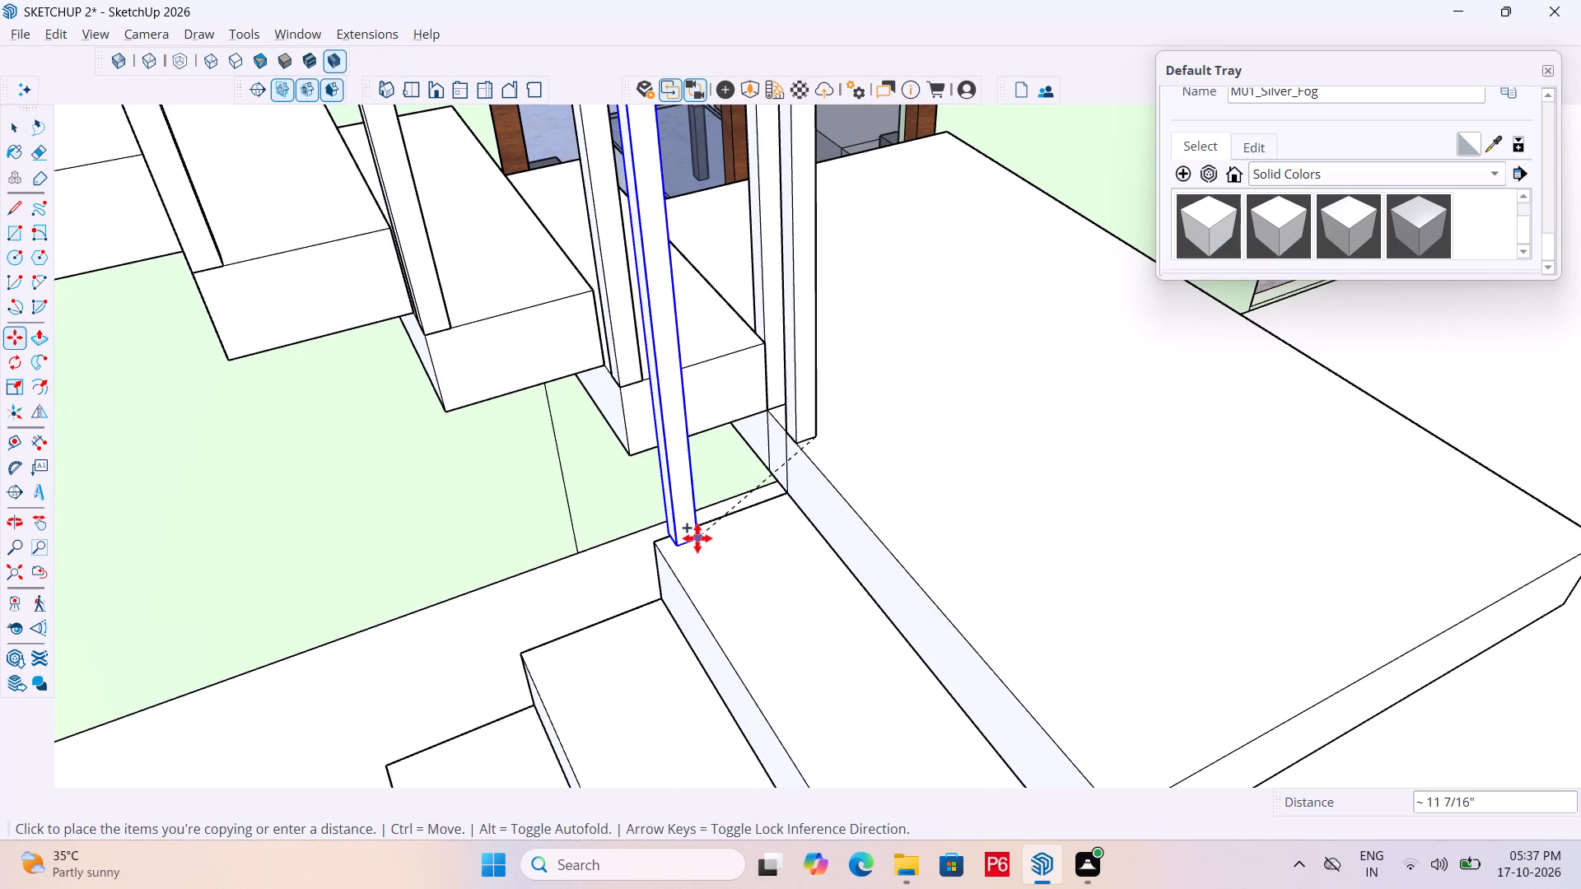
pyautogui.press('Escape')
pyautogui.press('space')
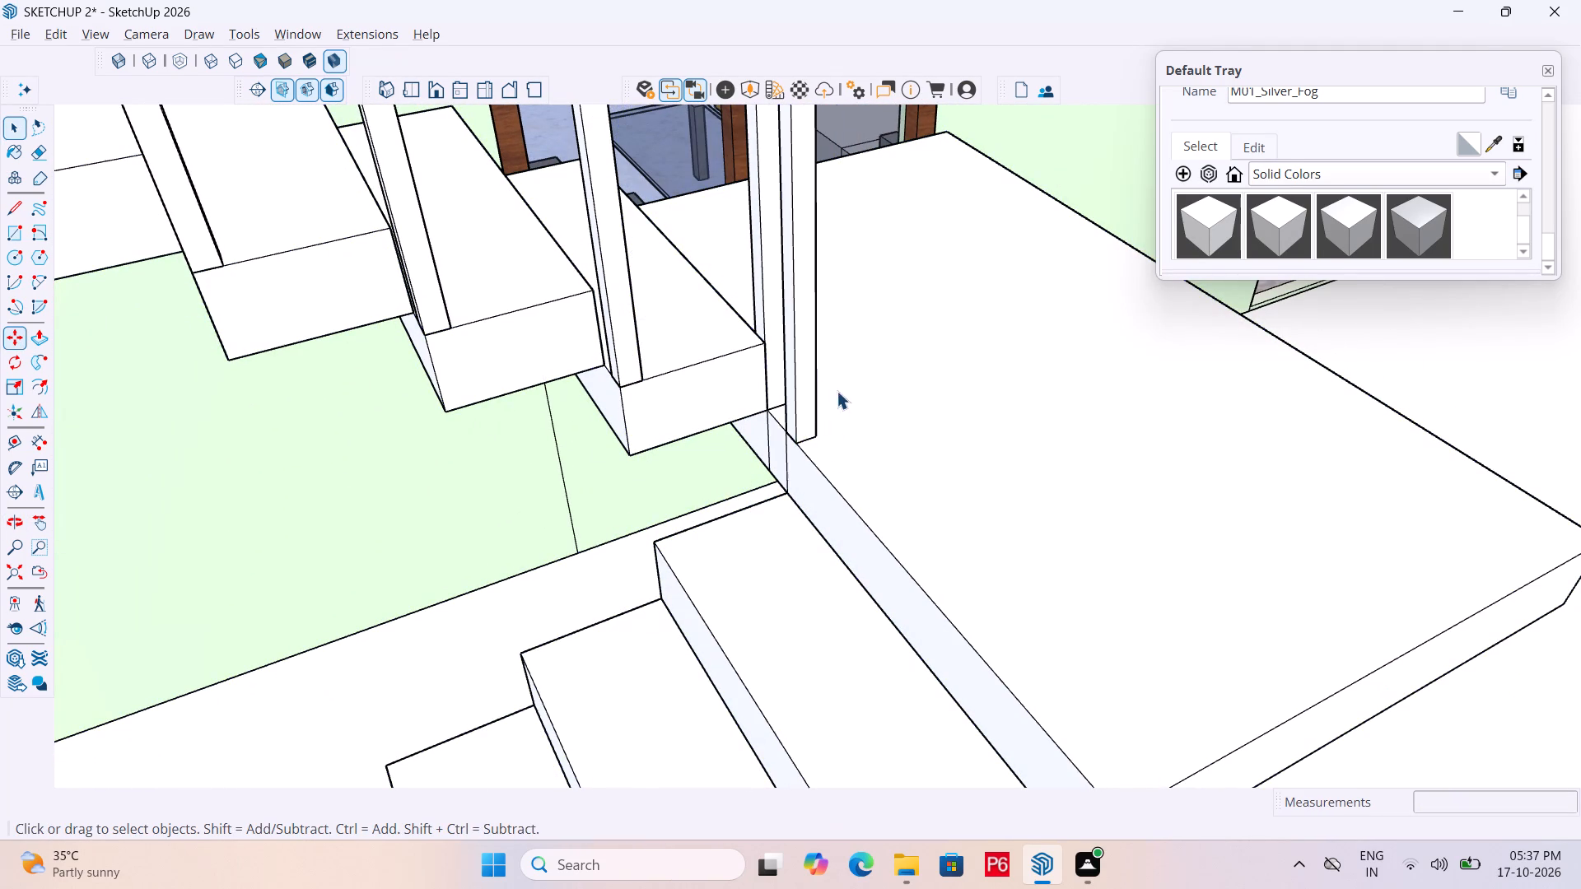
# Move the landing post onto the inner front corner of the lower flight's top tread, and copy it back to its original landing position.
pyautogui.click(809, 419)
pyautogui.scroll(4, 777, 460)
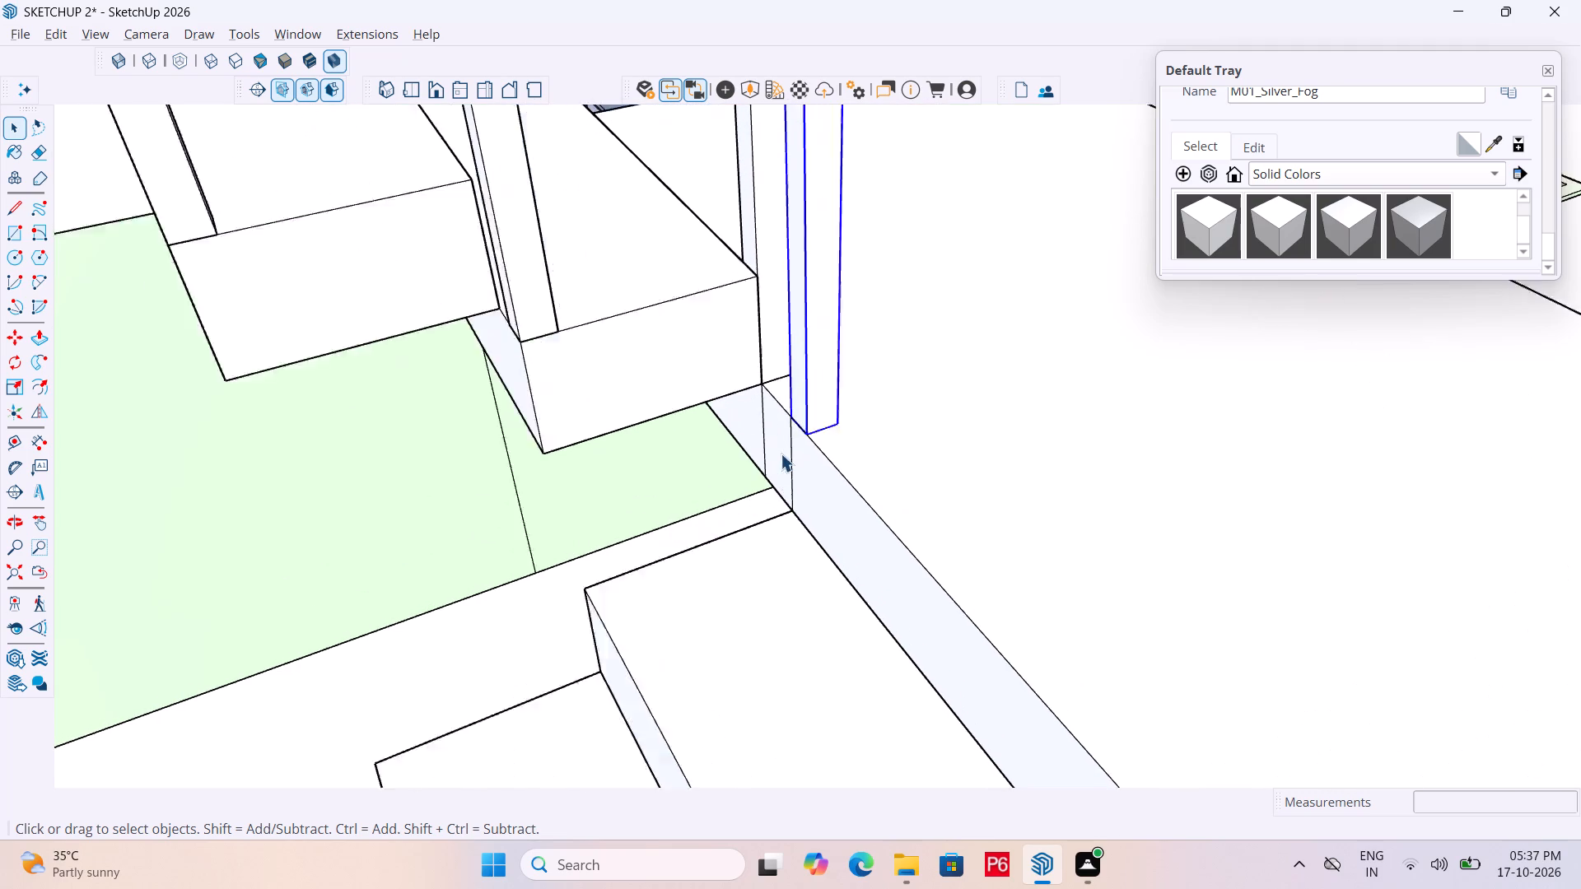
pyautogui.scroll(1, 781, 454)
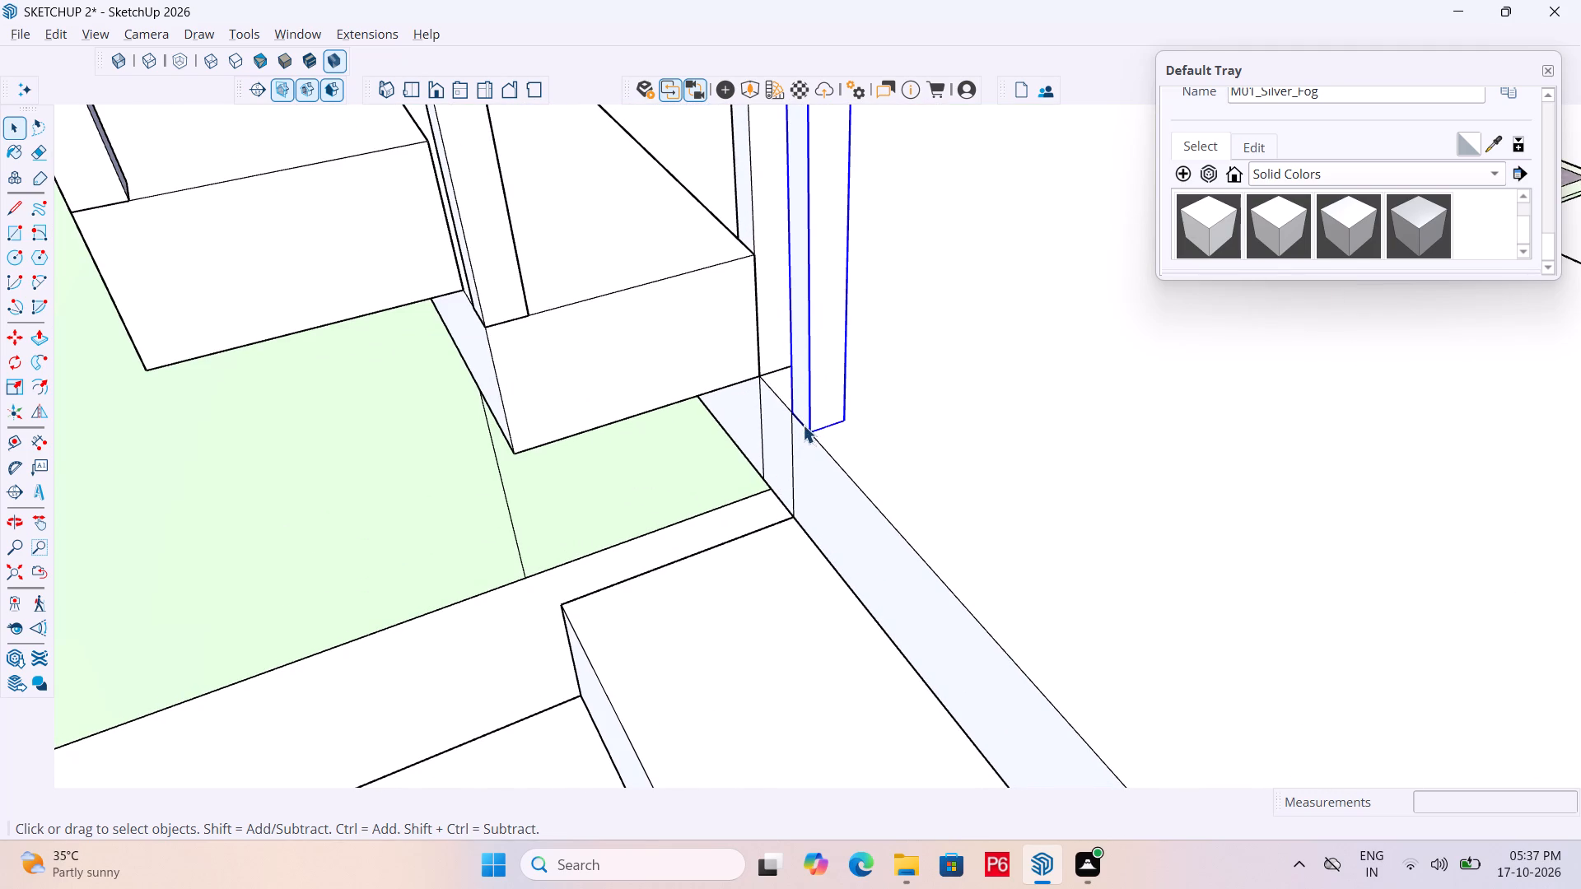
pyautogui.press('m')
pyautogui.click(794, 419)
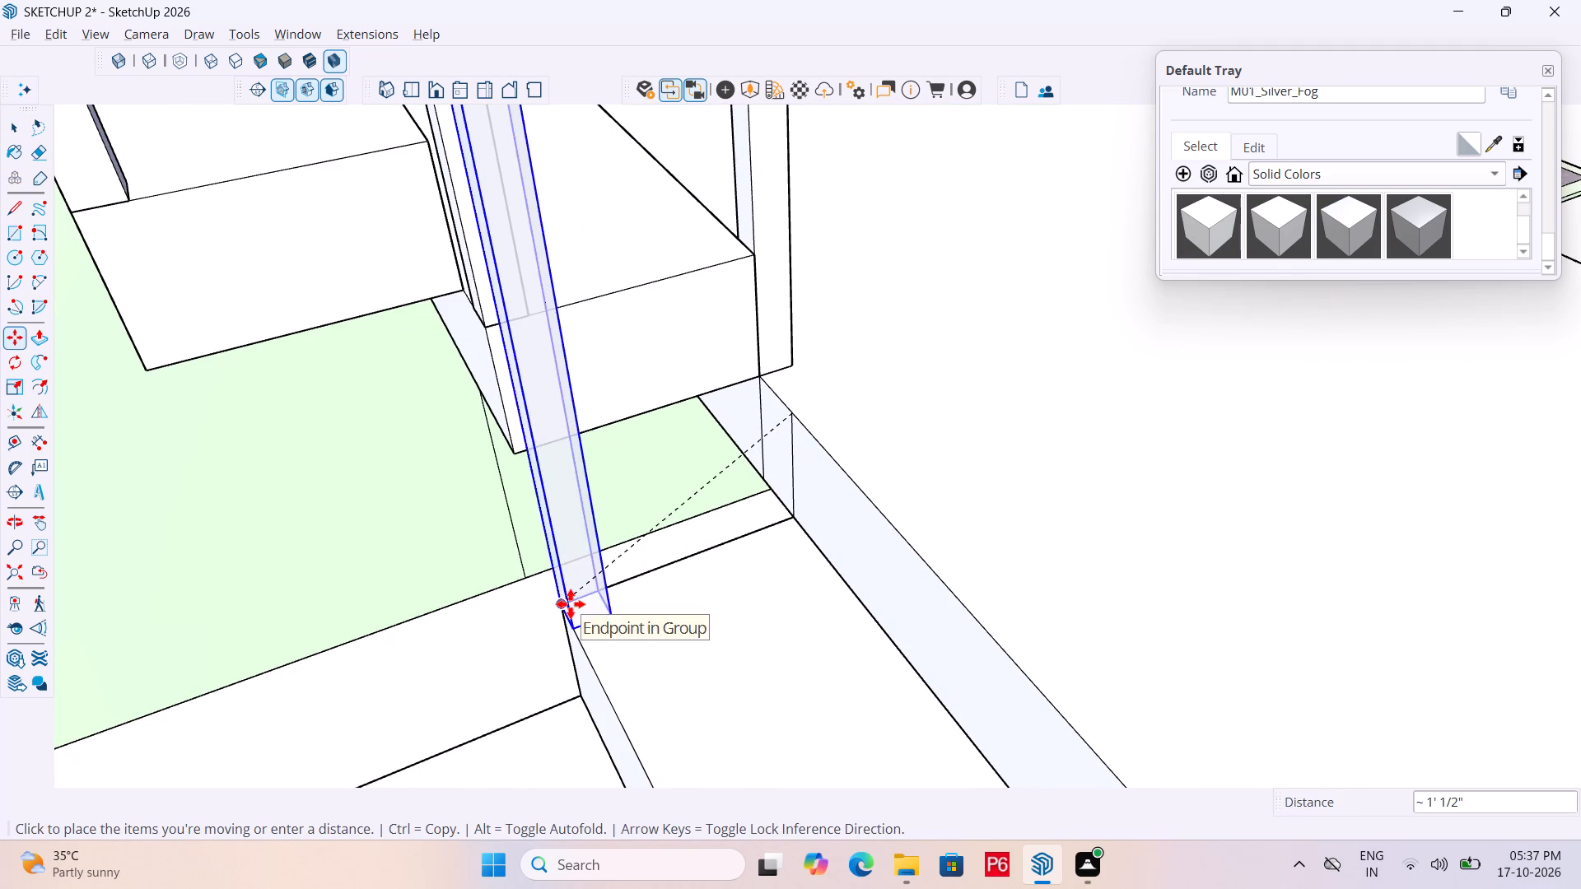
pyautogui.click(571, 604)
pyautogui.keyDown('ctrl'); pyautogui.click(562, 612); pyautogui.keyUp('ctrl')
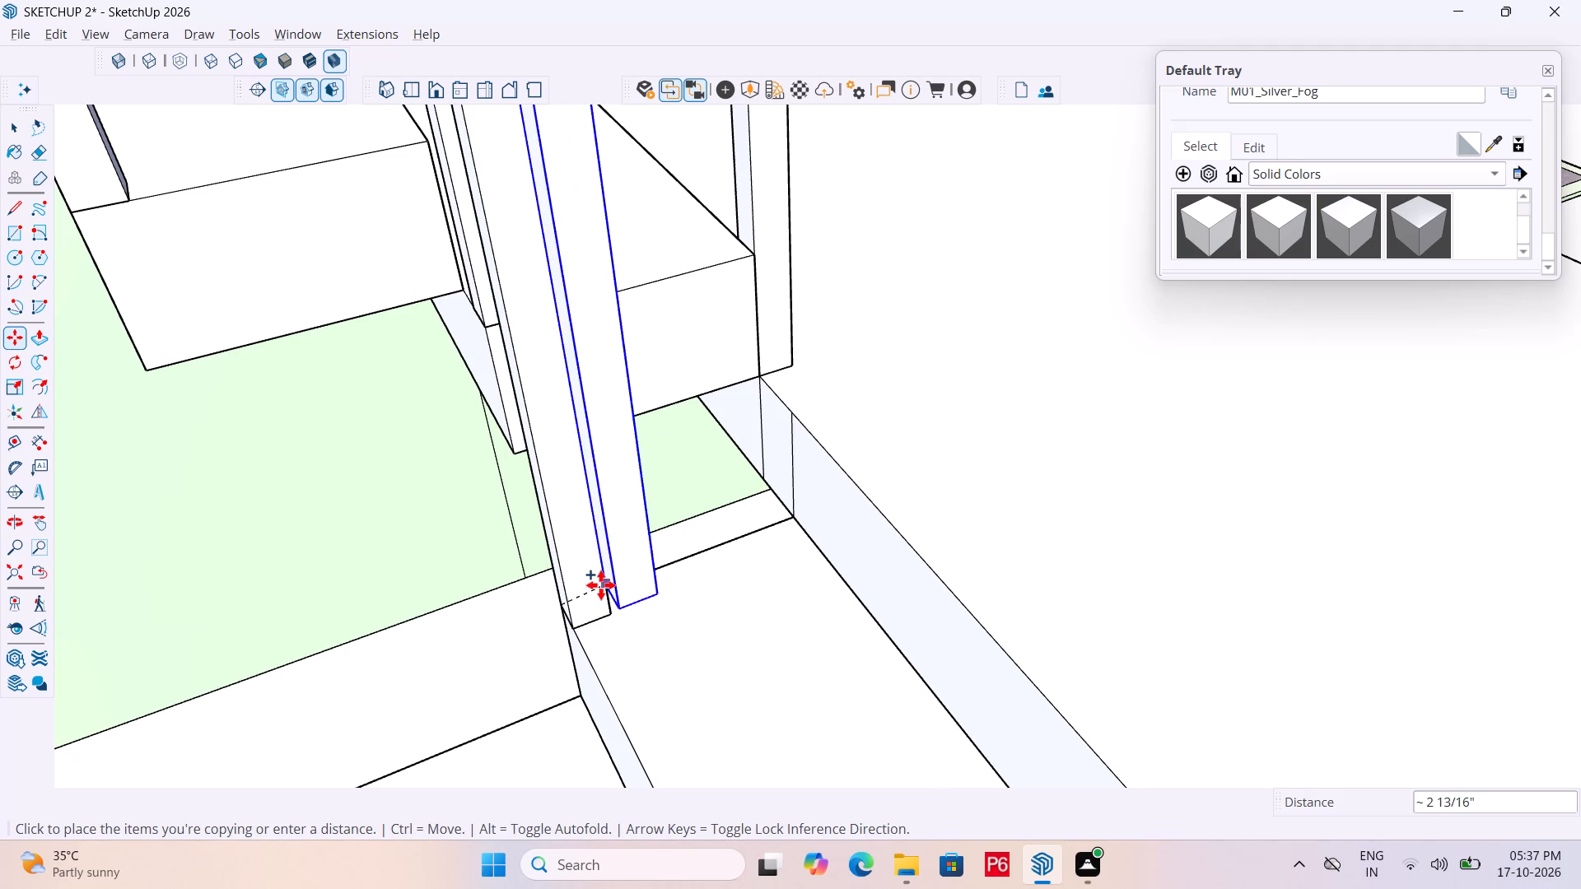
pyautogui.doubleClick(795, 420)
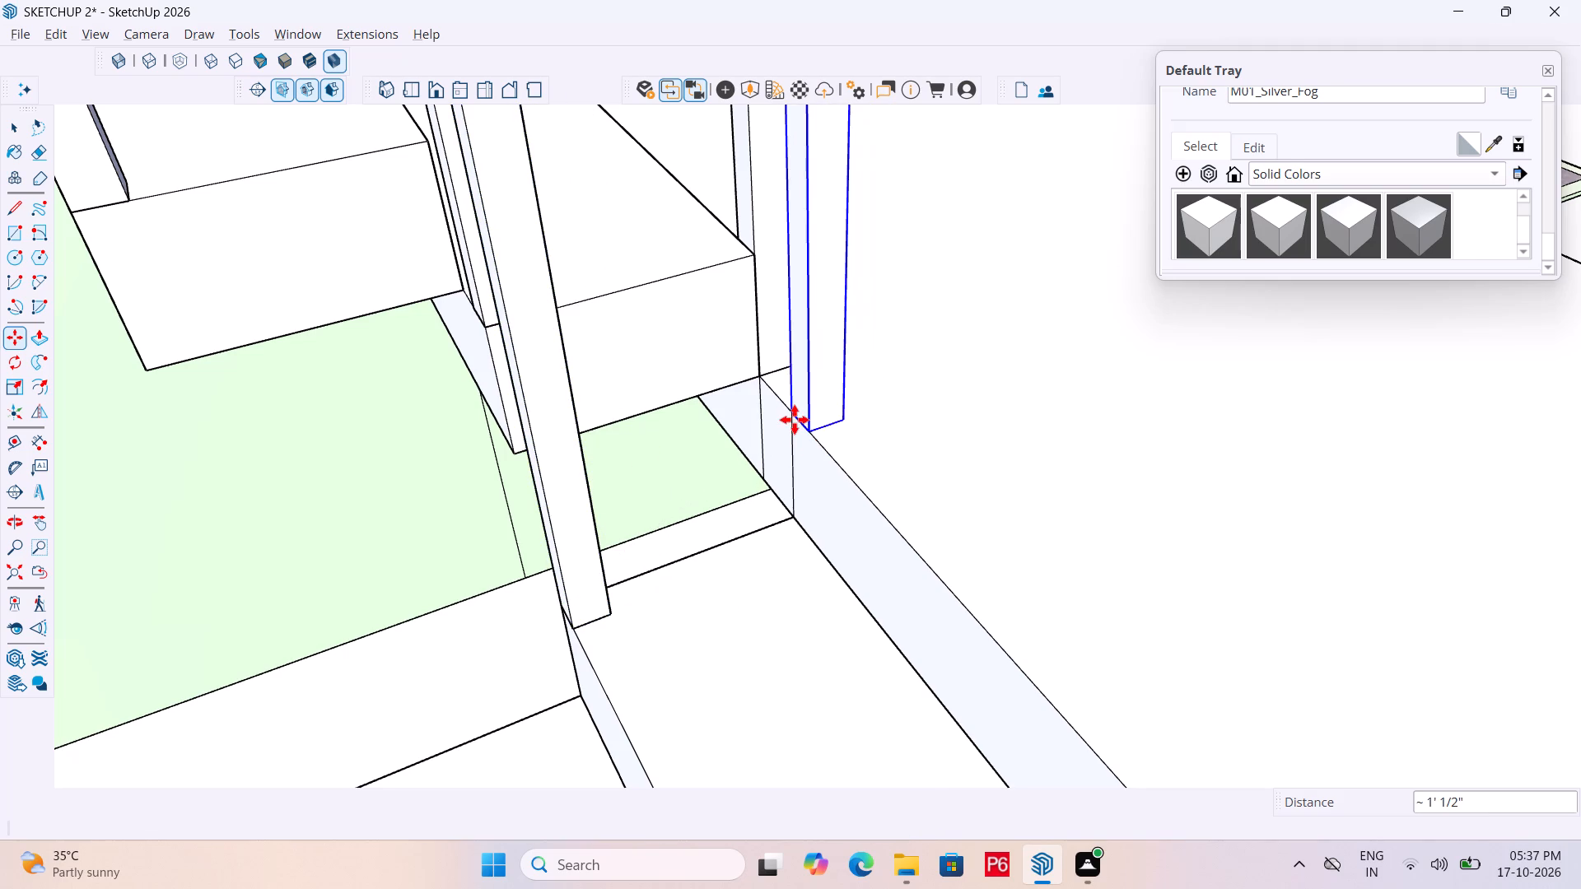
# Copy the post onto the inner front tread corners of the lower flight's second, third and fourth steps from the top.
pyautogui.click(797, 413)
pyautogui.scroll(-6, 781, 358)
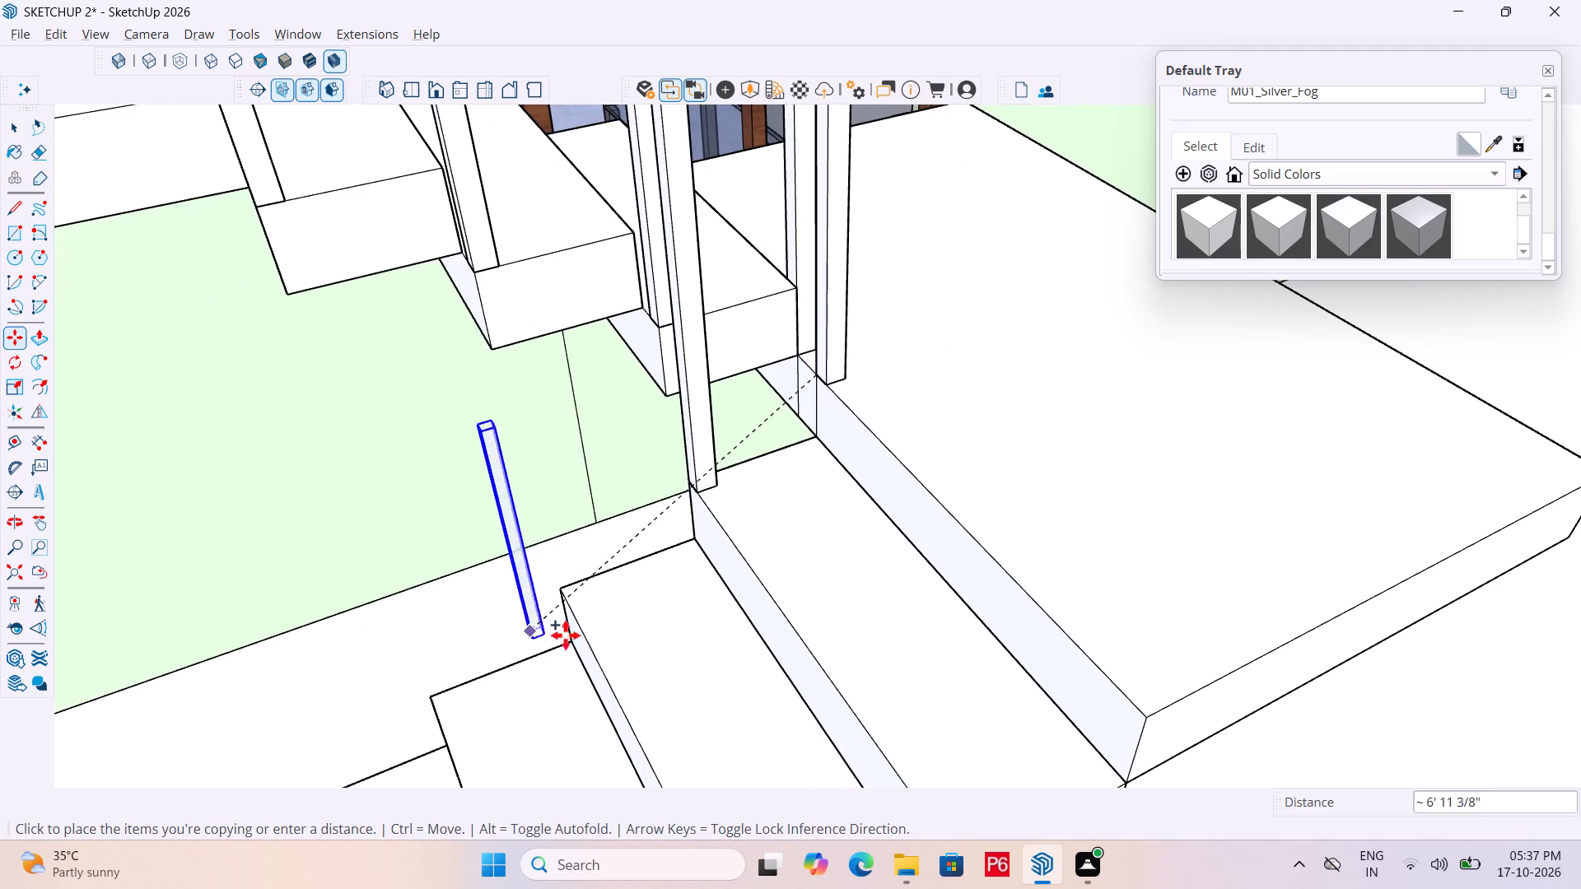
pyautogui.scroll(5, 618, 590)
pyautogui.click(527, 590)
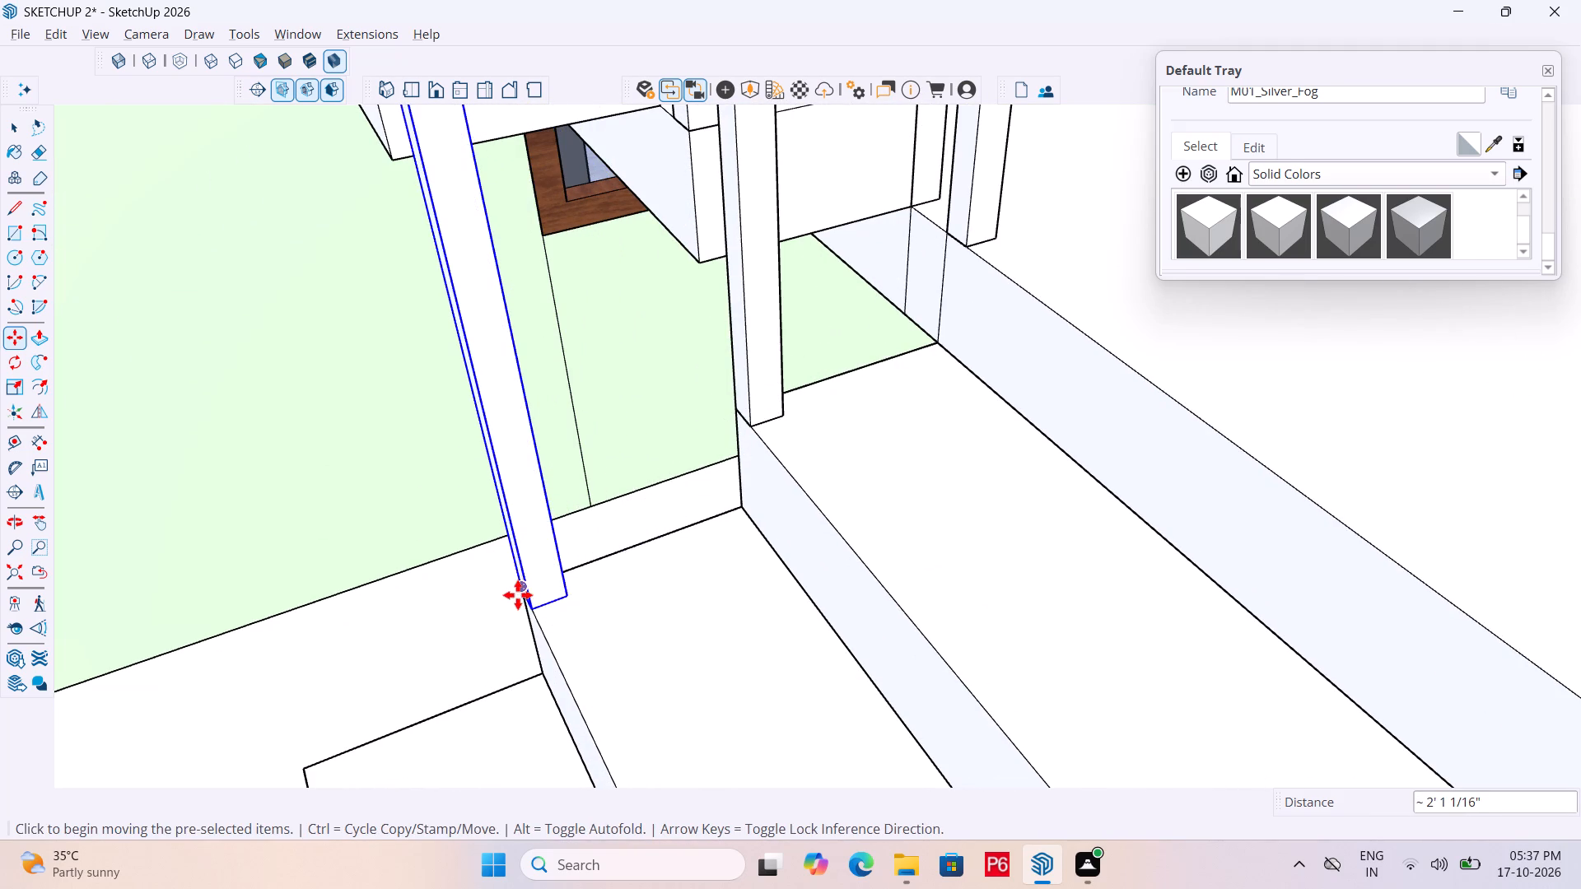
pyautogui.moveTo(518, 595); pyautogui.dragTo(757, 526, button='middle')
pyautogui.scroll(-6, 835, 356)
pyautogui.scroll(2, 756, 498)
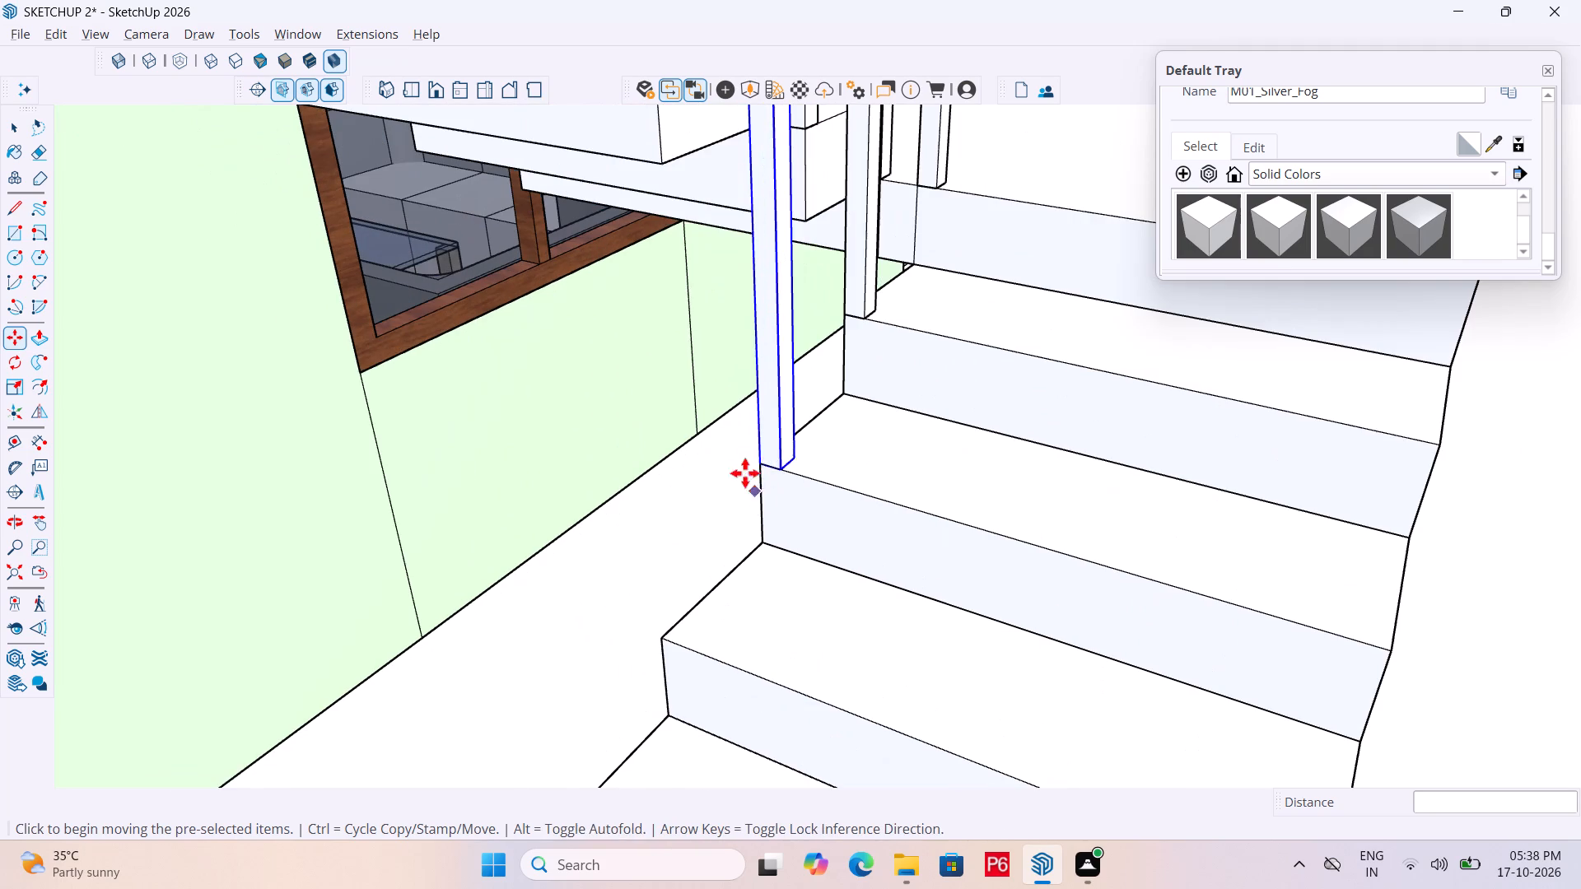
pyautogui.click(763, 464)
pyautogui.moveTo(662, 640); pyautogui.dragTo(671, 629)
pyautogui.scroll(-5, 752, 485)
pyautogui.scroll(5, 744, 582)
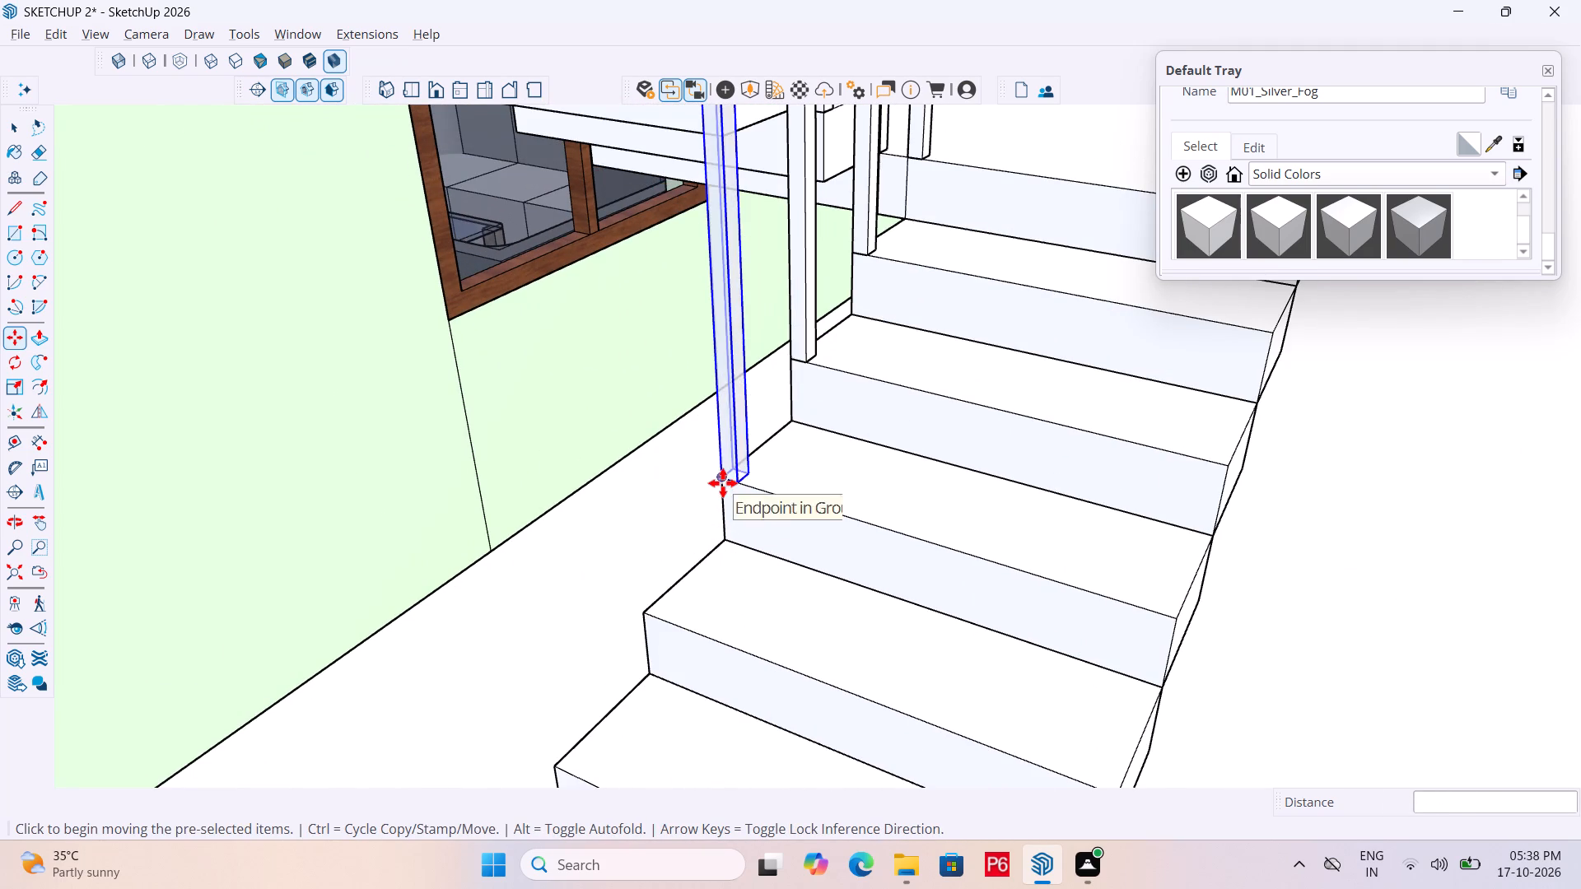
pyautogui.click(723, 483)
pyautogui.moveTo(649, 620); pyautogui.dragTo(653, 612)
# Copy the post onto the inner front tread corners of the lower flight's fifth, sixth and seventh steps from the top.
pyautogui.scroll(-5, 785, 414)
pyautogui.scroll(3, 710, 570)
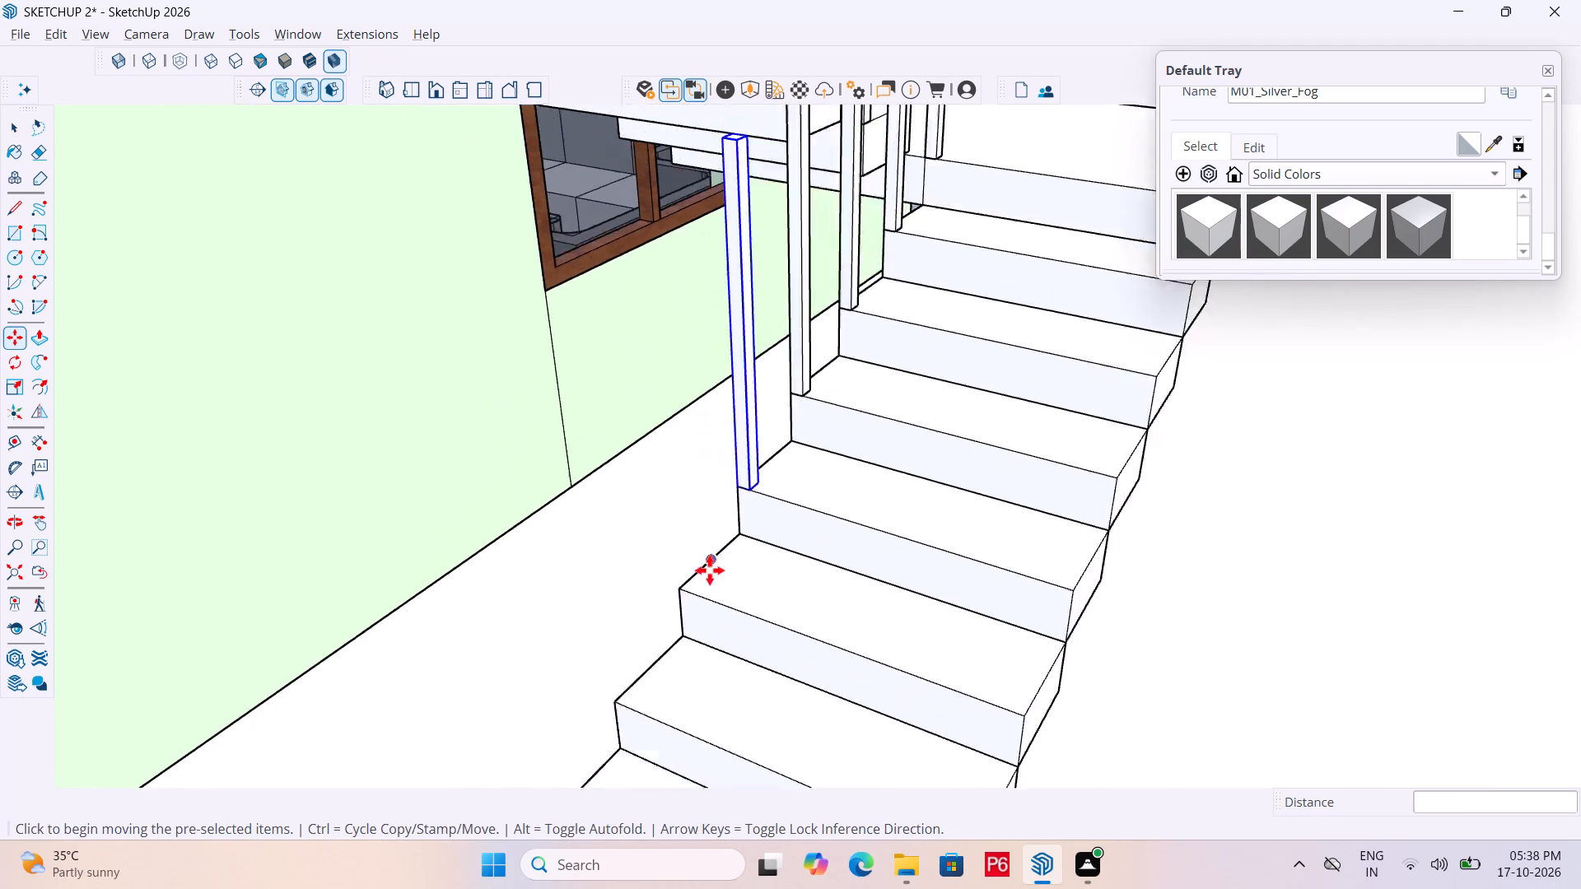
pyautogui.scroll(3, 710, 570)
pyautogui.click(744, 466)
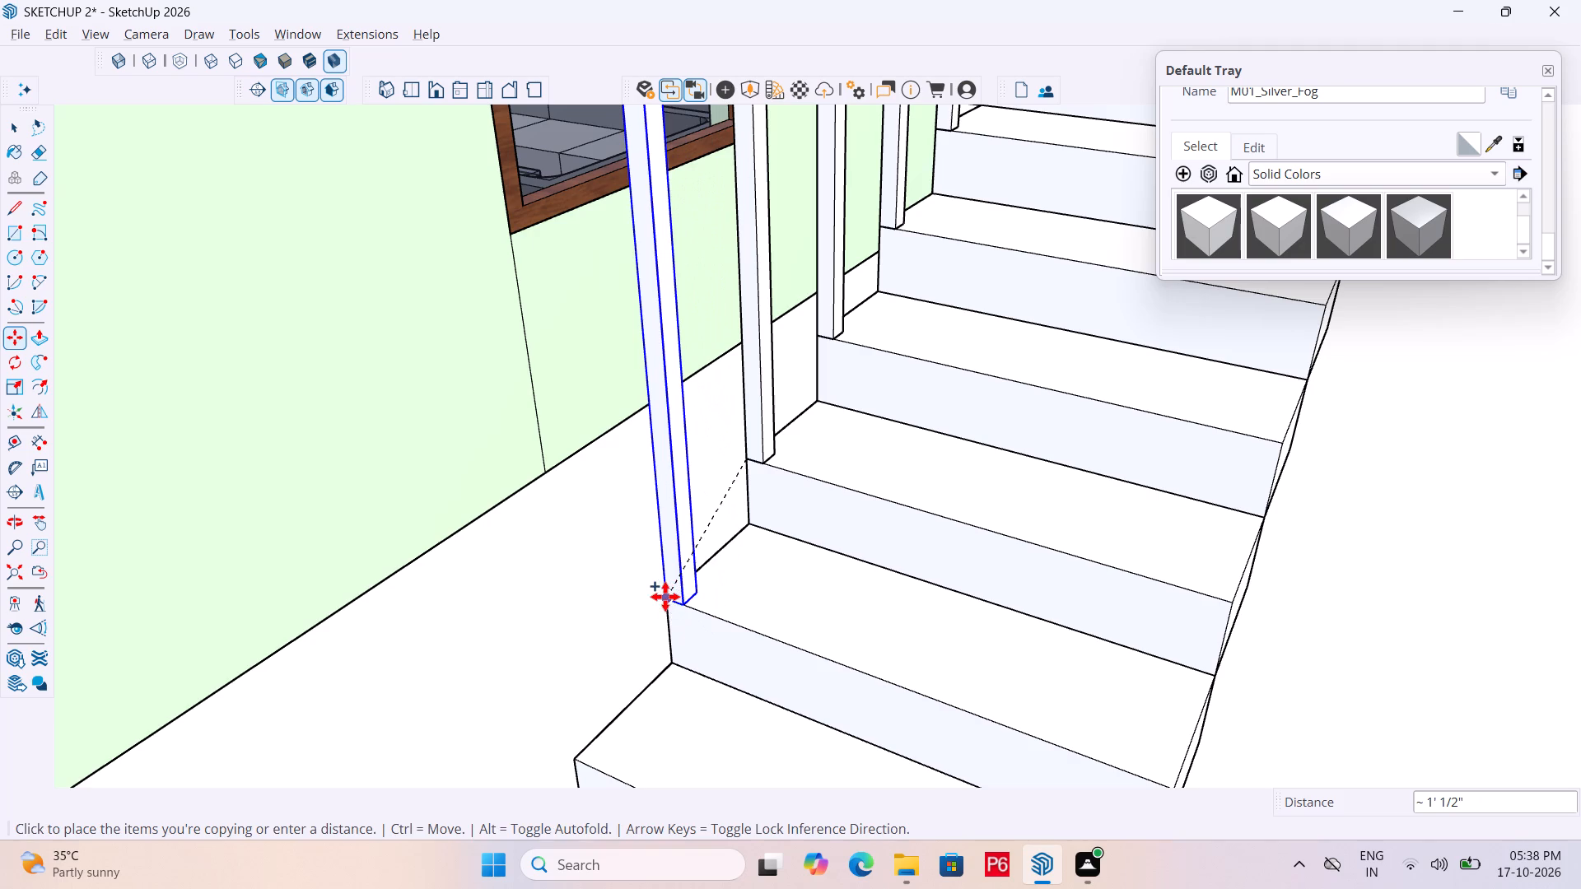
pyautogui.moveTo(668, 597); pyautogui.dragTo(675, 592)
pyautogui.scroll(-6, 902, 458)
pyautogui.scroll(6, 703, 617)
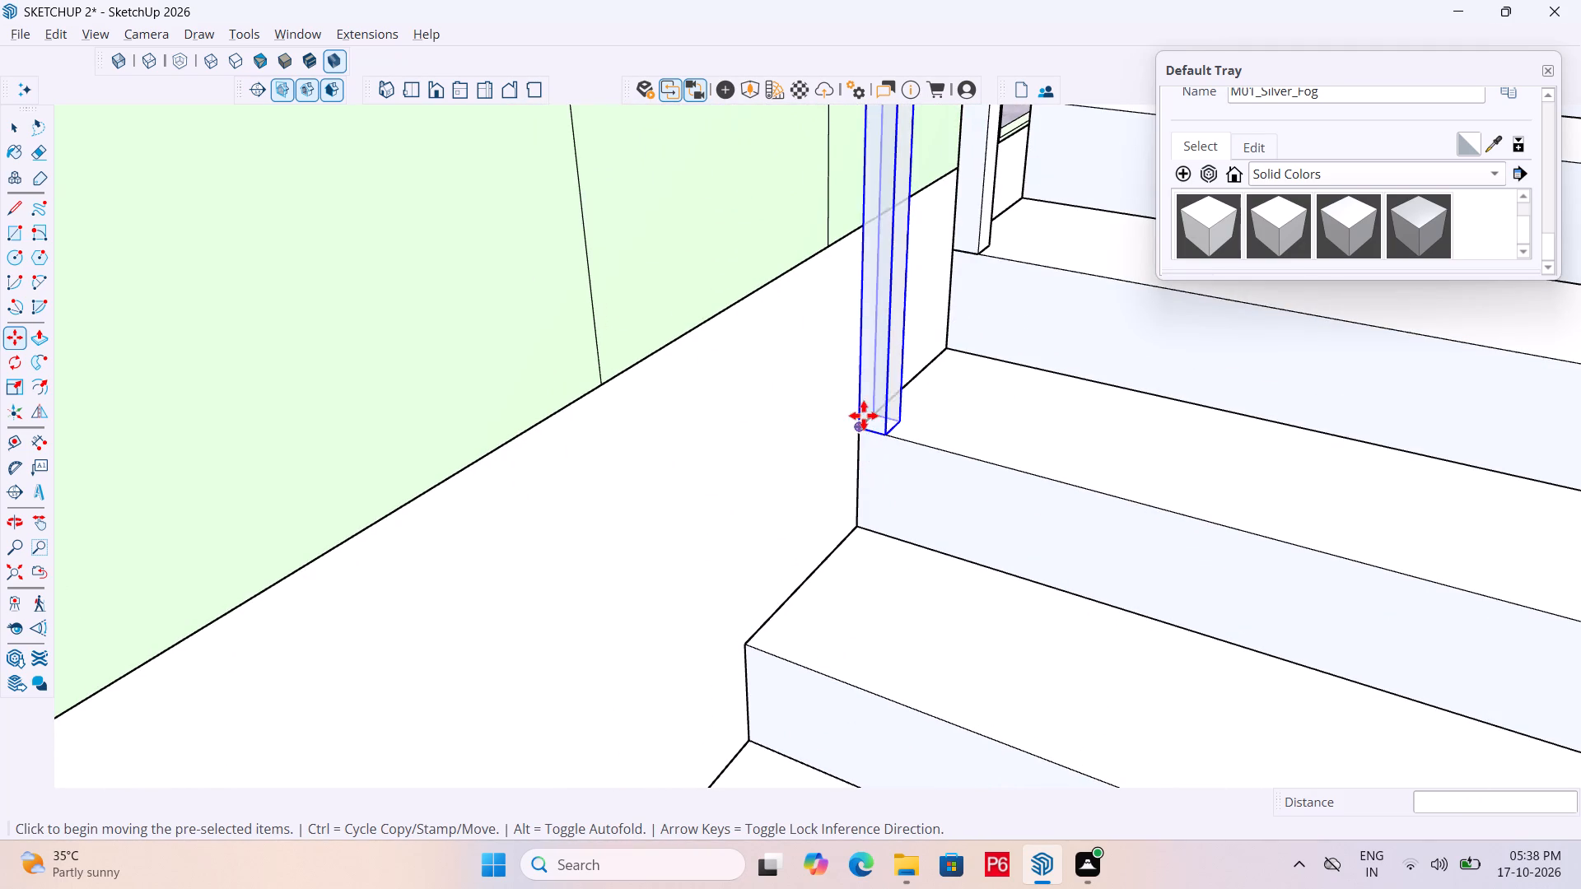
pyautogui.click(860, 430)
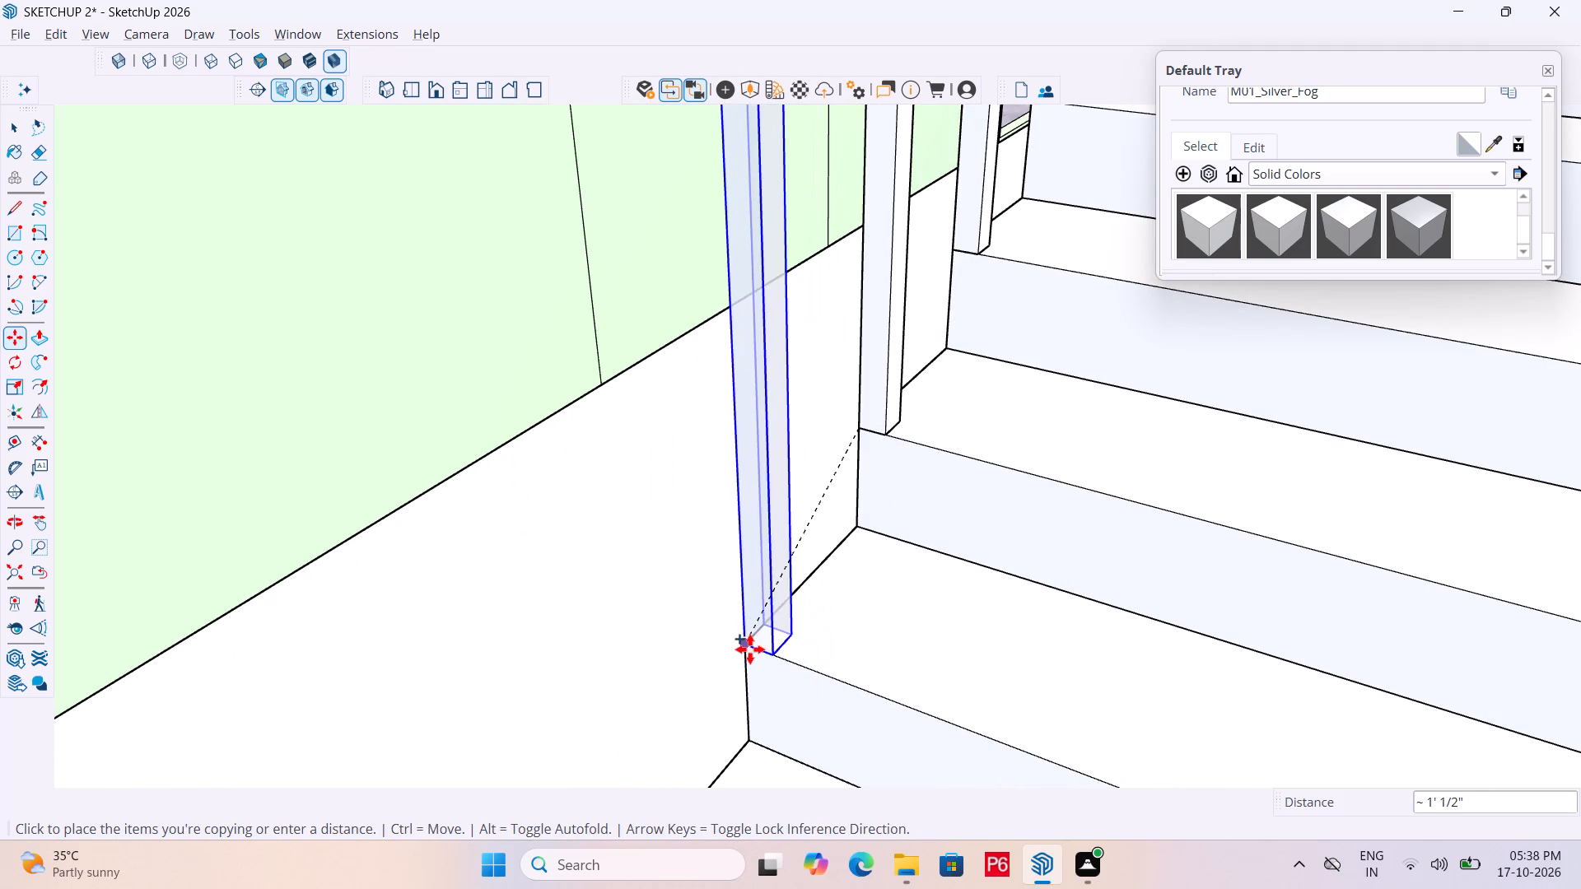
pyautogui.moveTo(750, 649); pyautogui.dragTo(755, 641)
pyautogui.scroll(-6, 790, 467)
pyautogui.scroll(5, 765, 541)
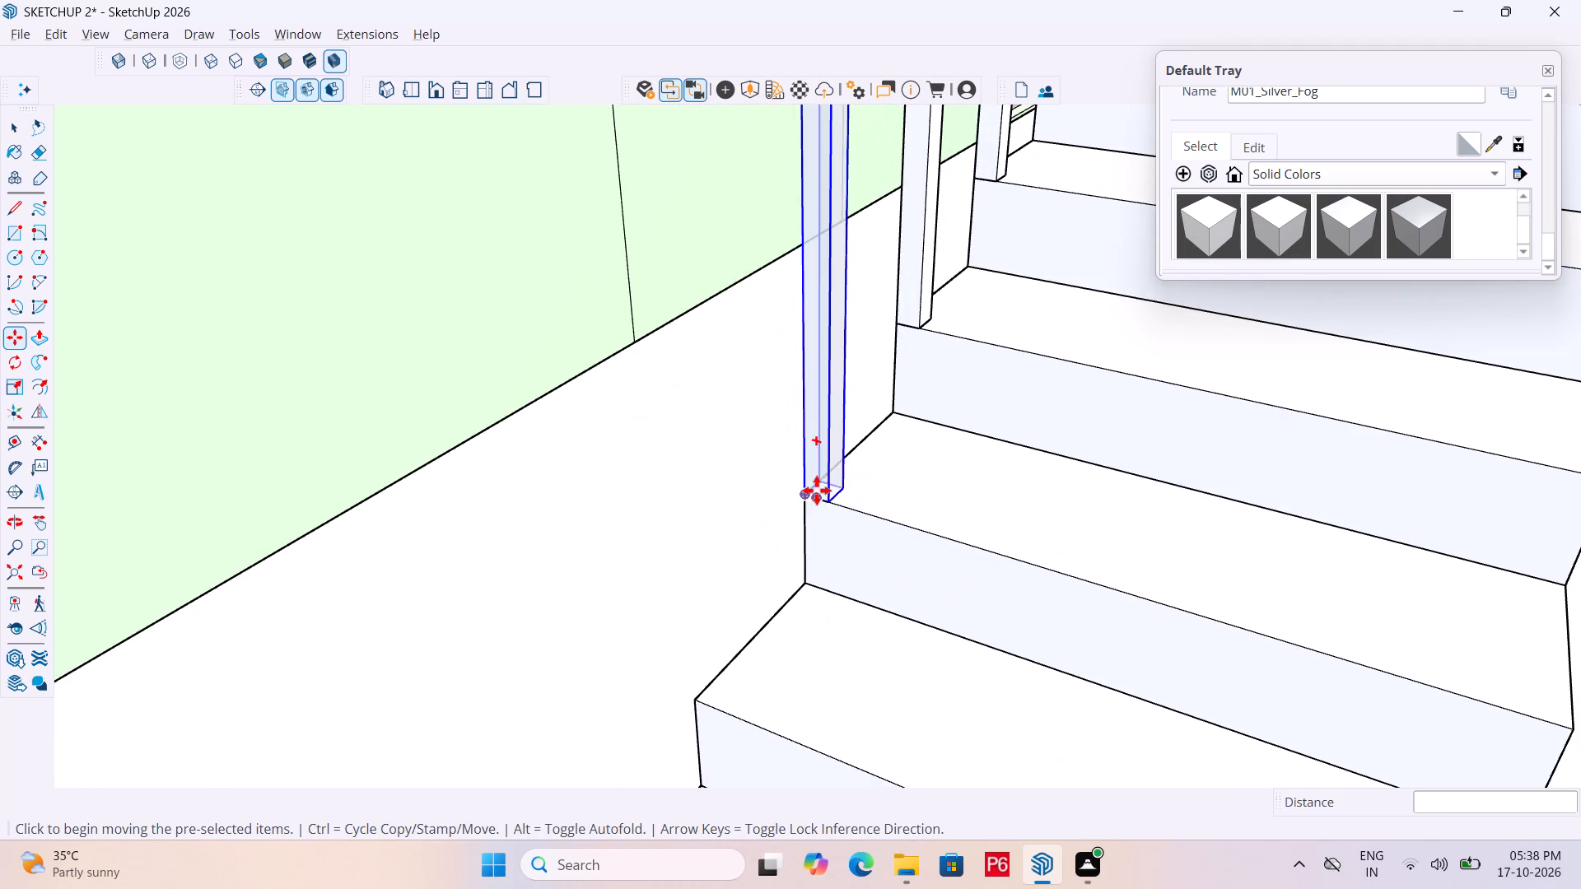
pyautogui.click(805, 495)
pyautogui.moveTo(696, 705); pyautogui.dragTo(698, 668)
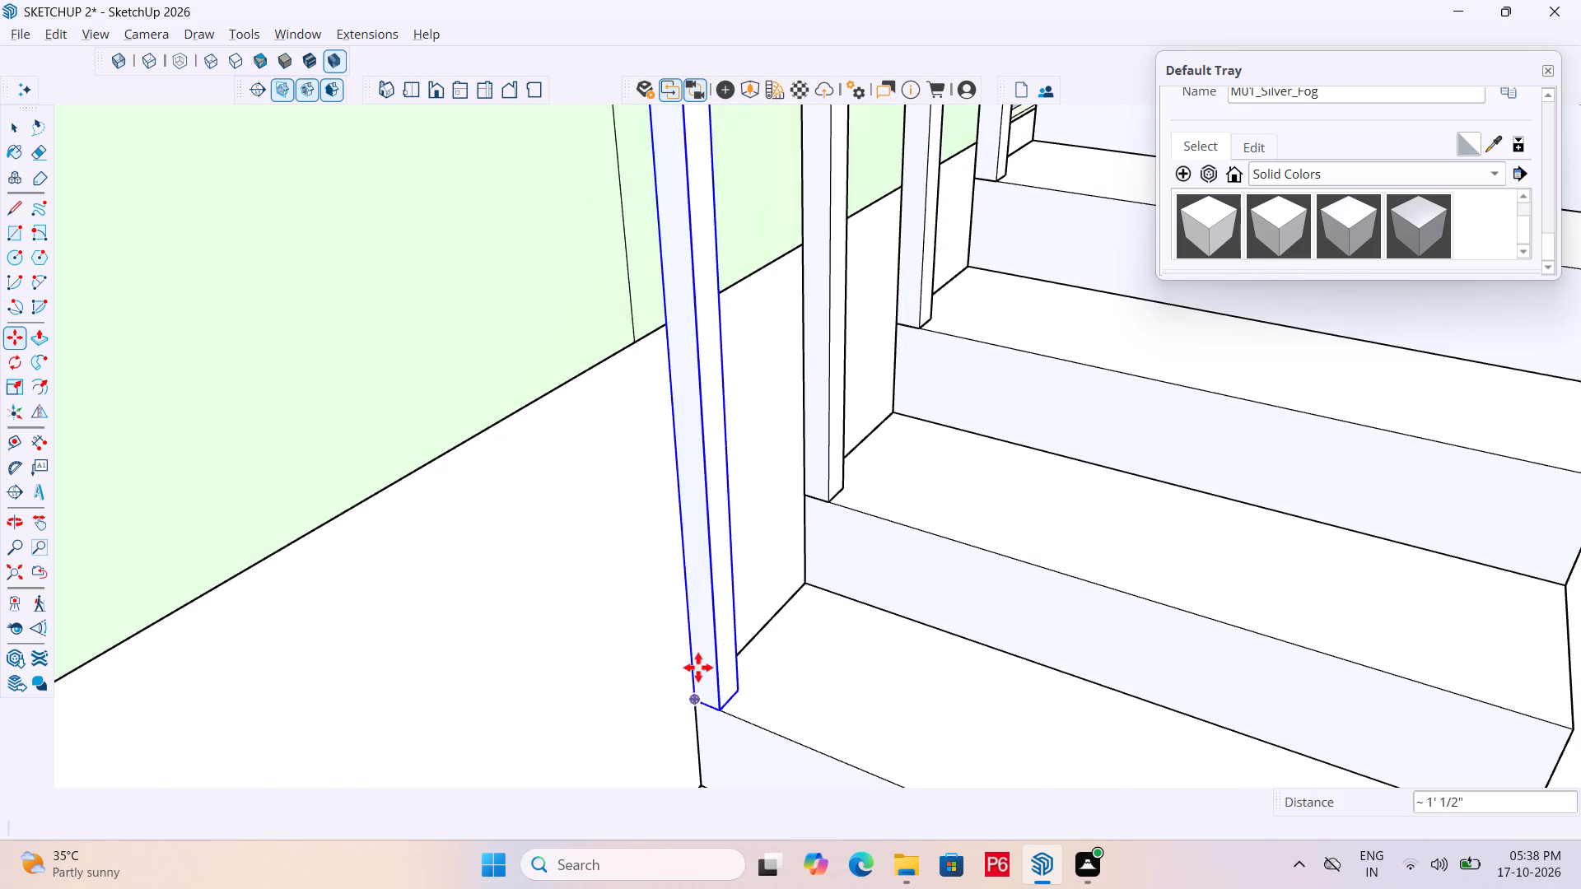
pyautogui.moveTo(698, 668); pyautogui.dragTo(698, 680)
# Copy the post onto the inner front tread corners of the lower flight's eighth and ninth steps from the top.
pyautogui.scroll(-7, 794, 496)
pyautogui.scroll(10, 755, 574)
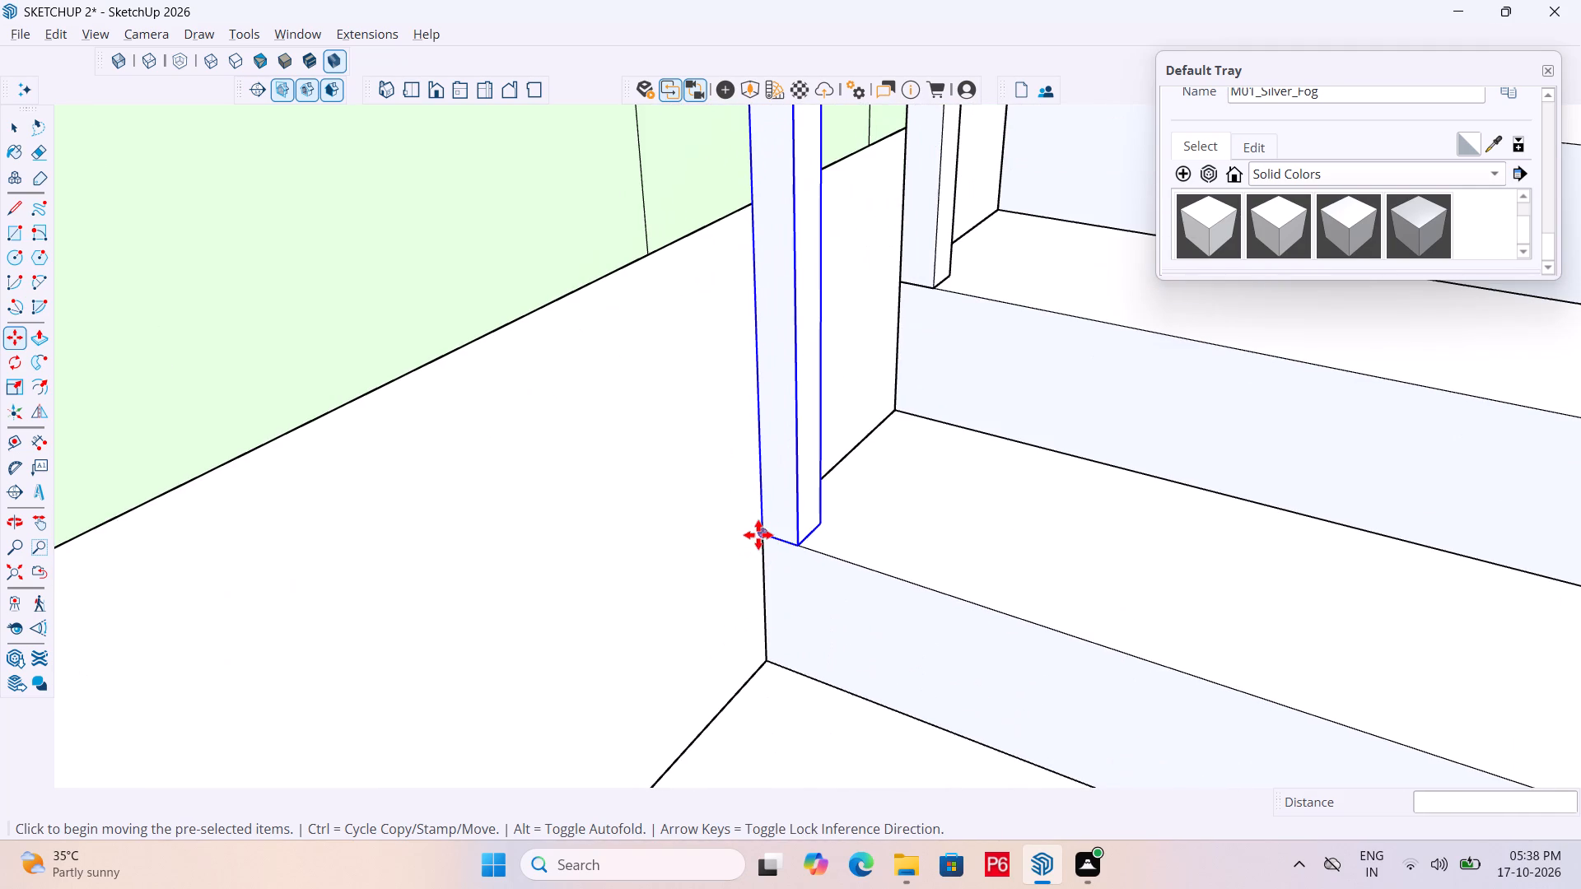
pyautogui.click(758, 535)
pyautogui.scroll(-5, 781, 348)
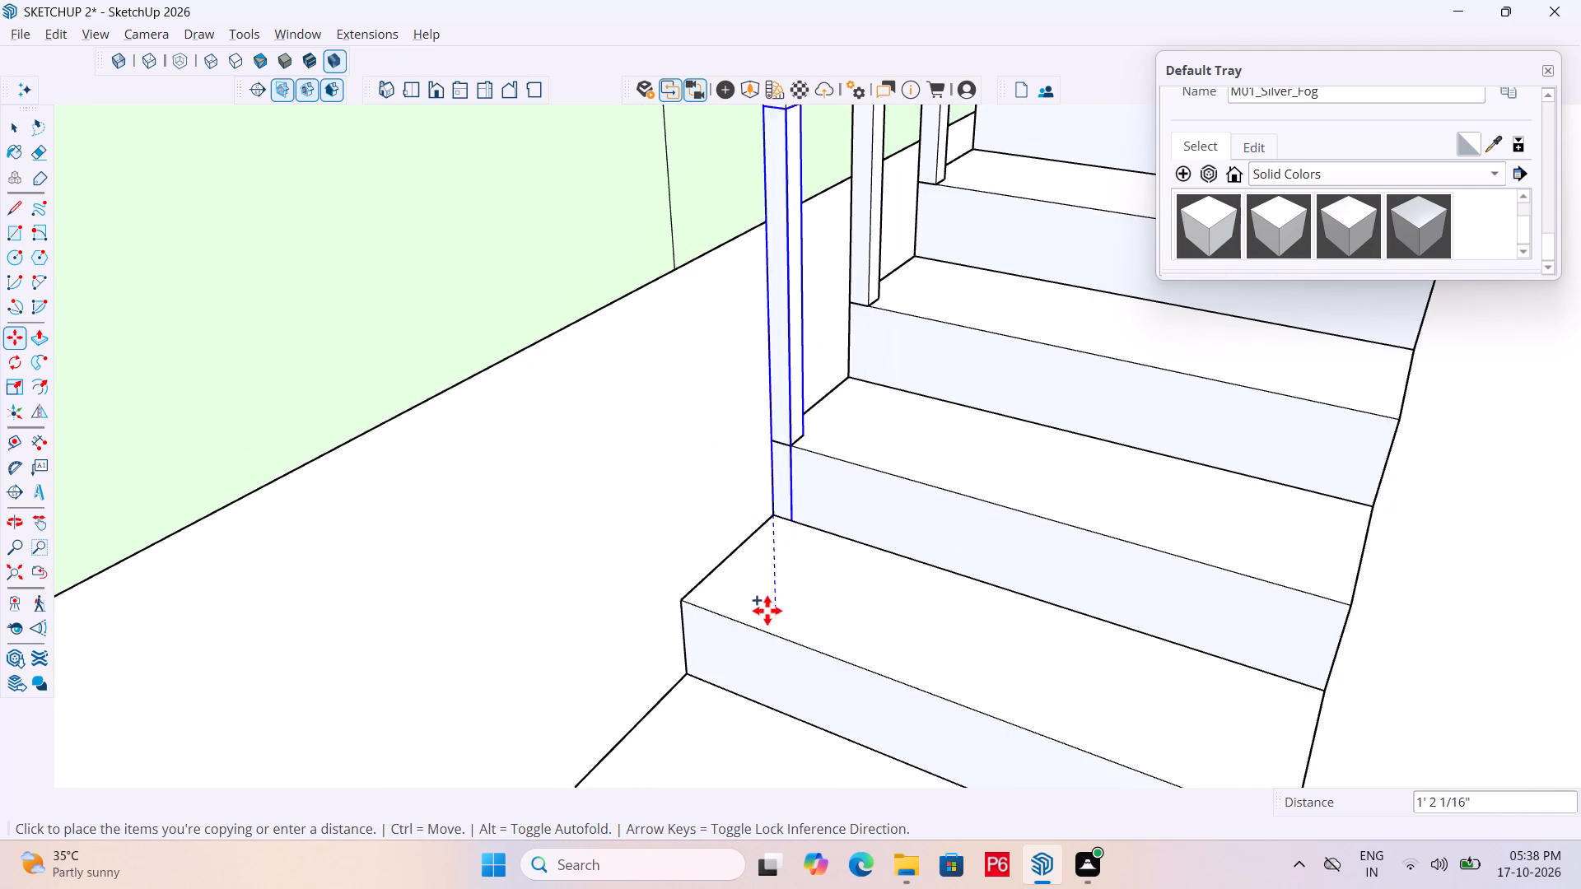
pyautogui.scroll(3, 702, 584)
pyautogui.click(679, 614)
pyautogui.scroll(-5, 817, 368)
pyautogui.scroll(5, 730, 508)
pyautogui.click(747, 514)
pyautogui.scroll(-6, 766, 274)
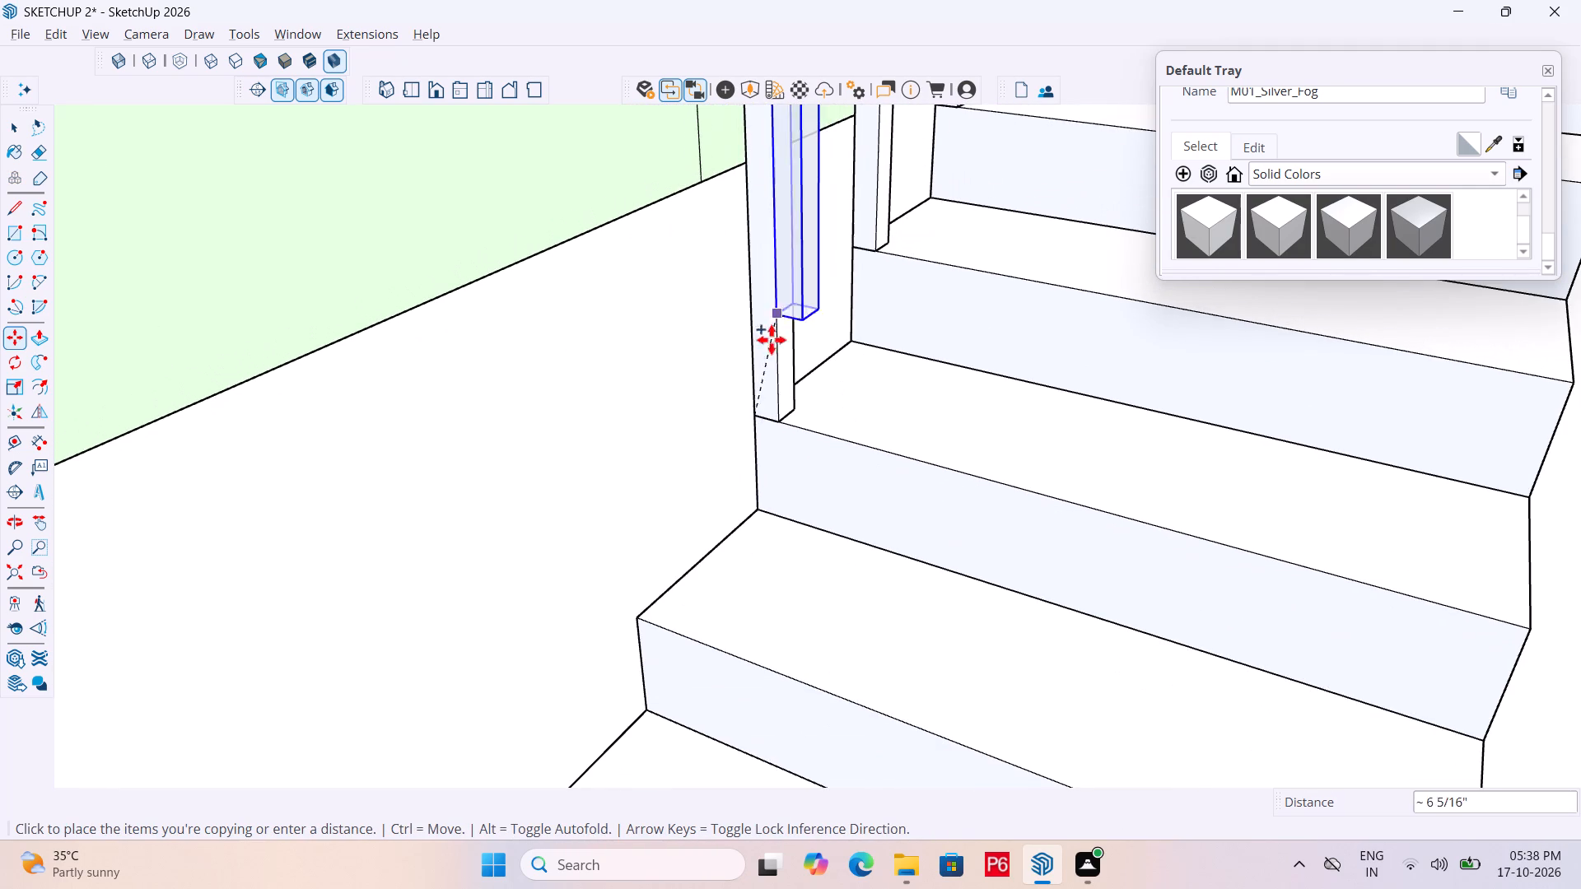
pyautogui.click(643, 621)
# Copy the post onto the inner front tread corner of the lower flight's bottom step.
pyautogui.scroll(-5, 865, 392)
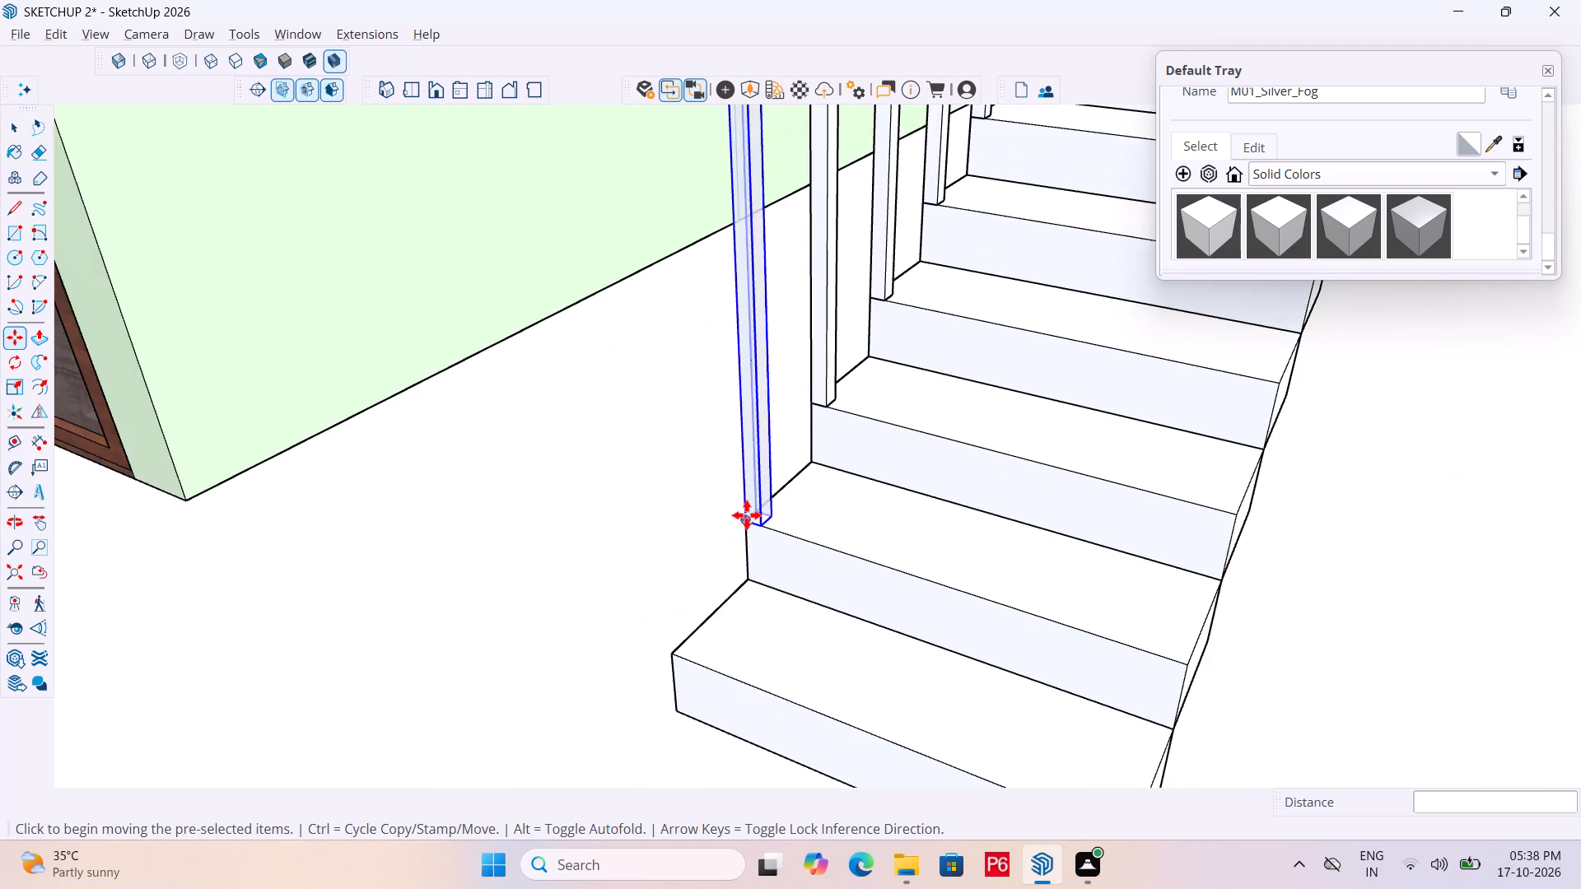
pyautogui.scroll(5, 747, 515)
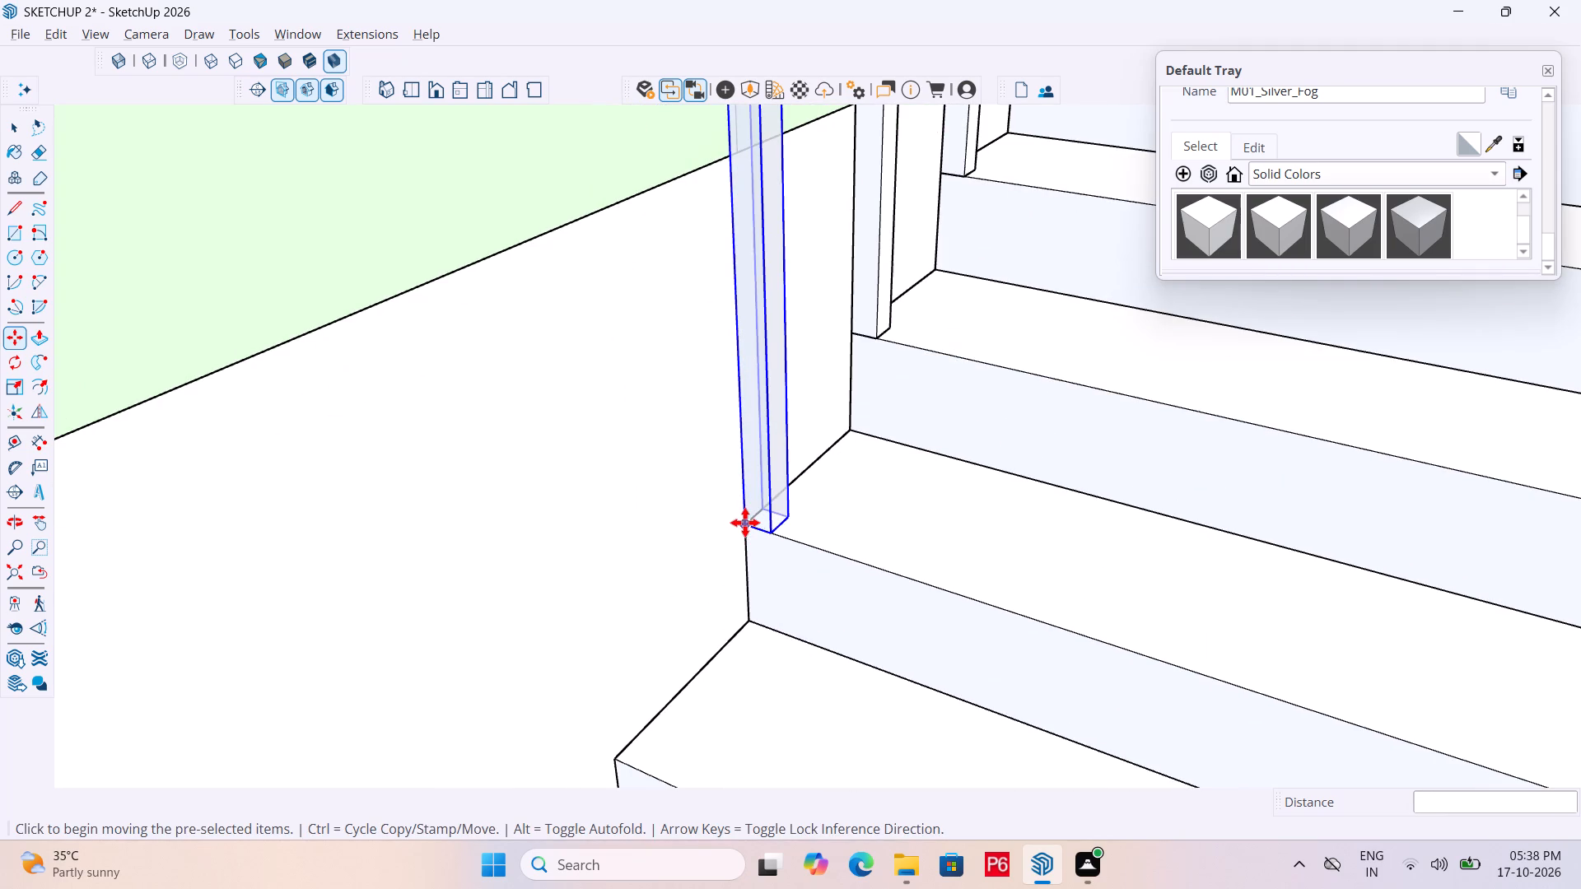
pyautogui.click(746, 524)
pyautogui.scroll(-5, 698, 500)
pyautogui.scroll(2, 679, 626)
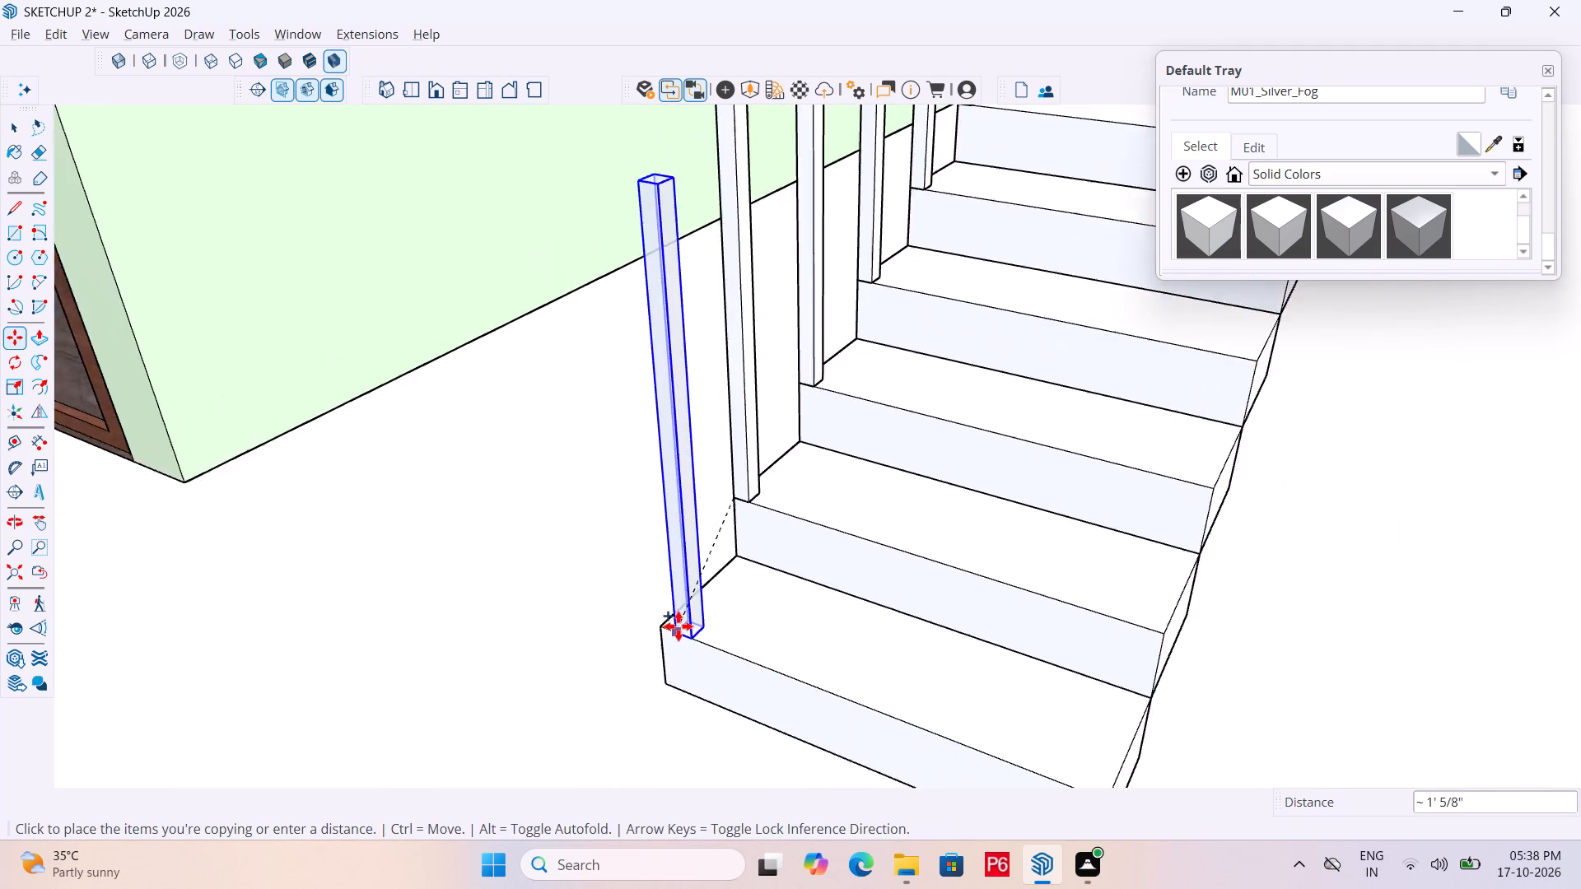
pyautogui.scroll(3, 679, 626)
pyautogui.click(660, 626)
# Copy the bottom step's post across to its outer front tread corner and onto the matching outer corner of the step above.
pyautogui.scroll(-5, 601, 438)
pyautogui.scroll(5, 697, 561)
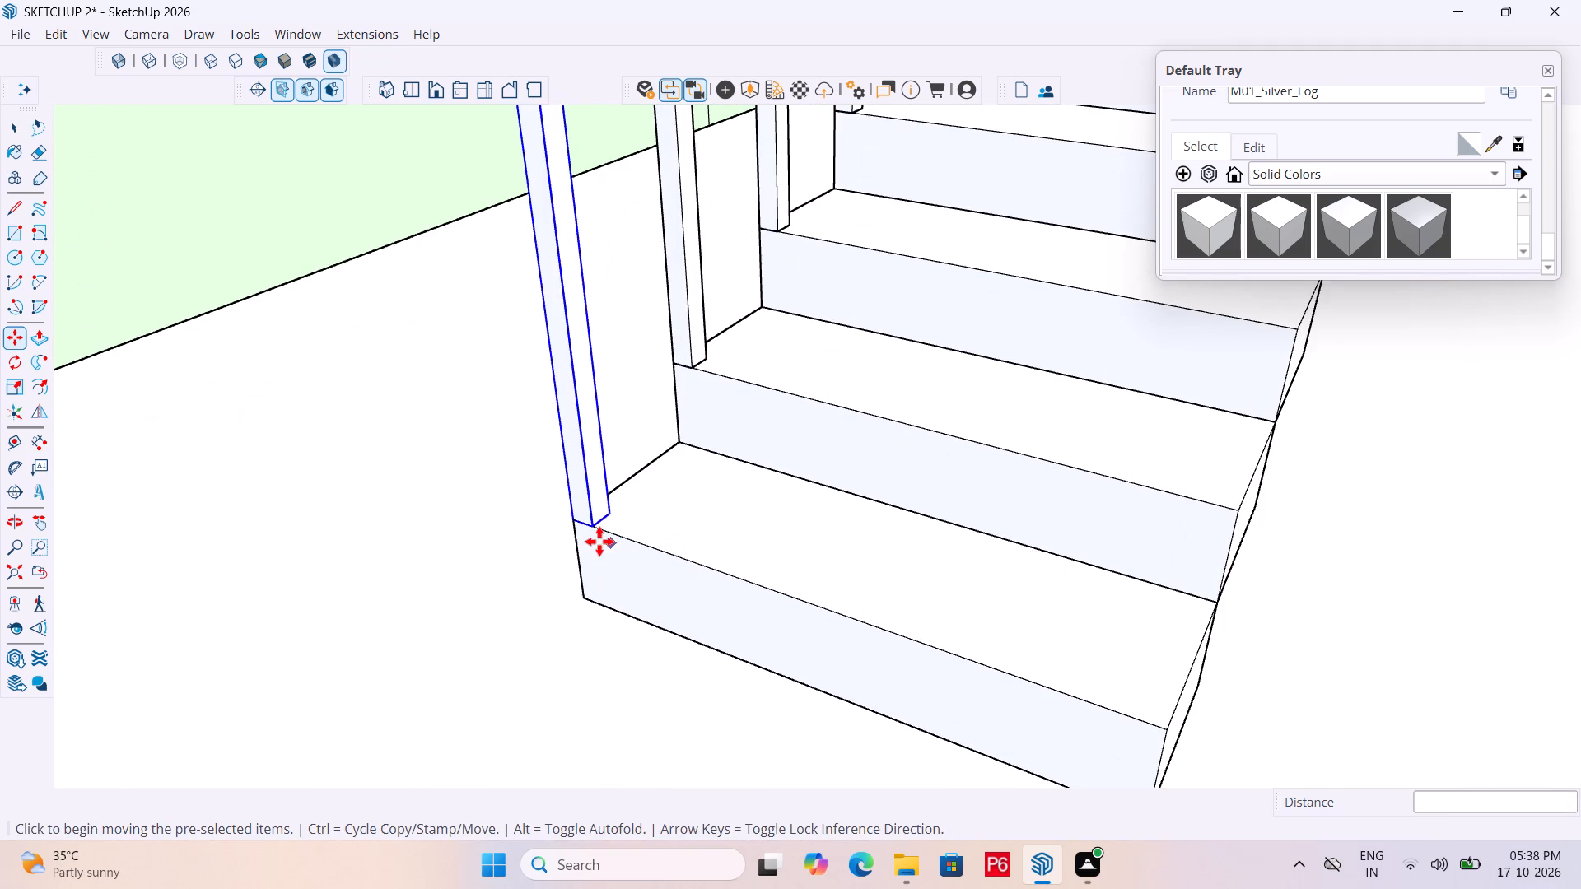
pyautogui.click(595, 526)
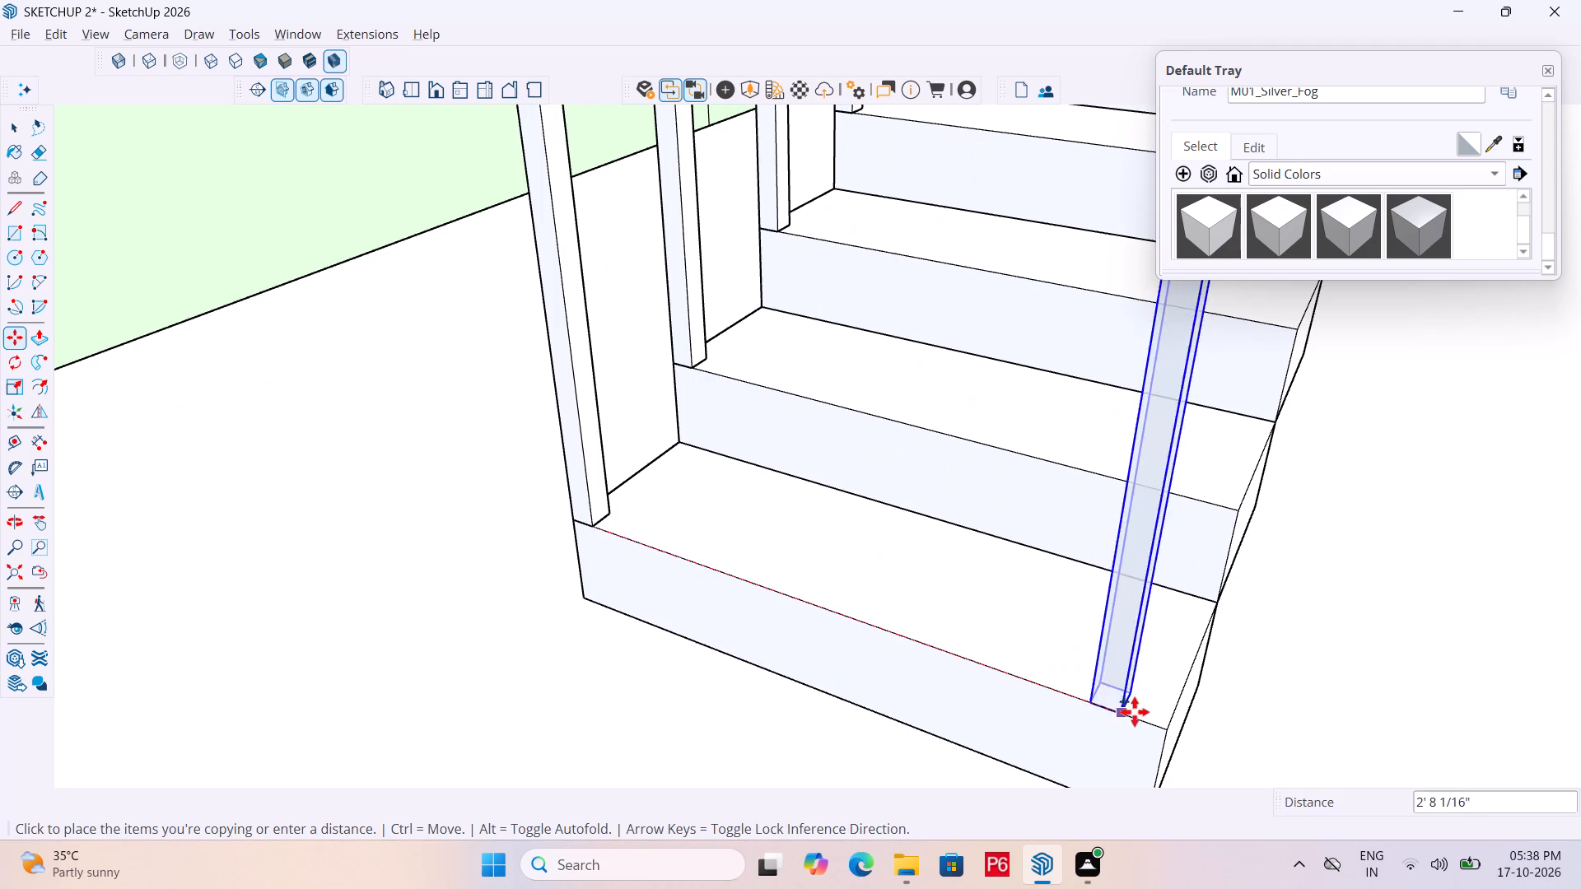
pyautogui.click(1164, 724)
pyautogui.moveTo(1038, 663); pyautogui.dragTo(749, 600, button='middle')
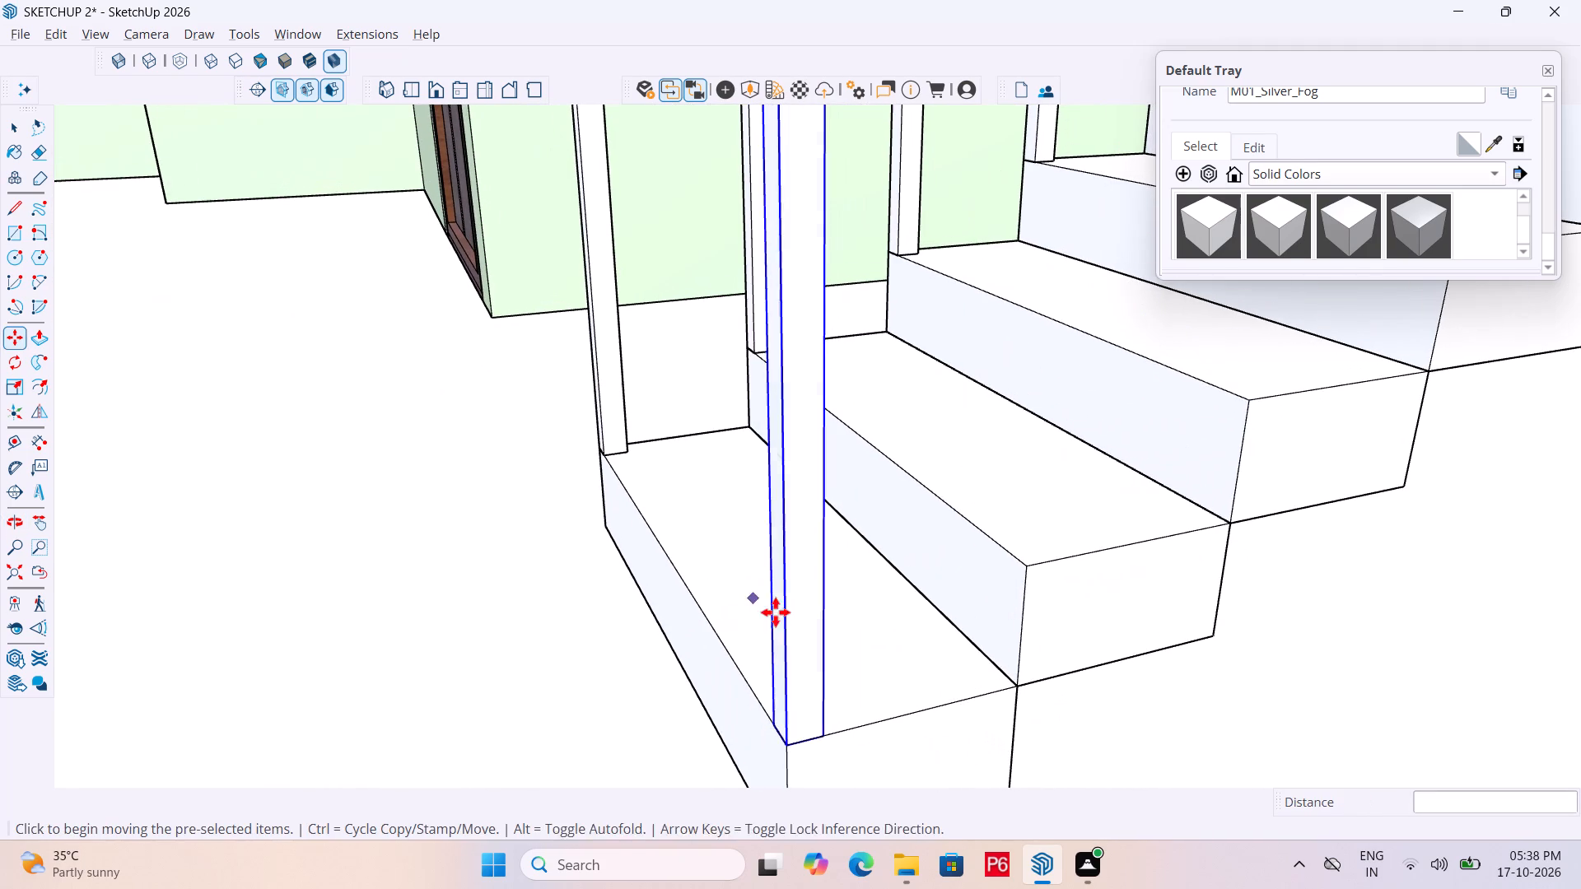
pyautogui.click(788, 749)
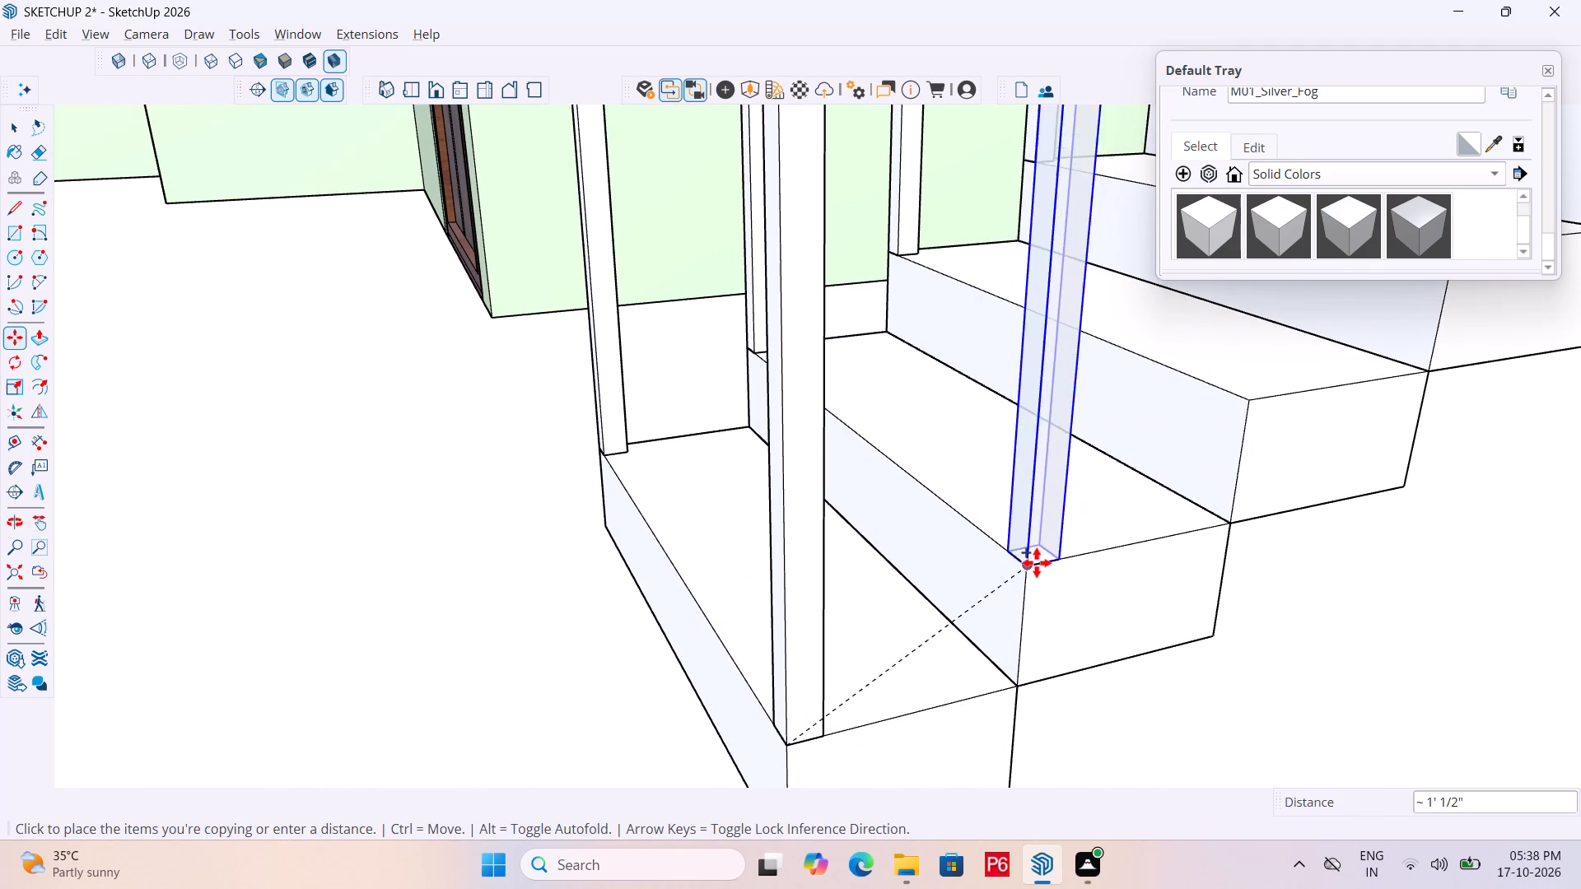
pyautogui.click(1037, 563)
# Copy the post onto the outer front tread corners of the lower flight's third and fourth steps from the bottom.
pyautogui.scroll(-3, 856, 596)
pyautogui.scroll(-2, 694, 642)
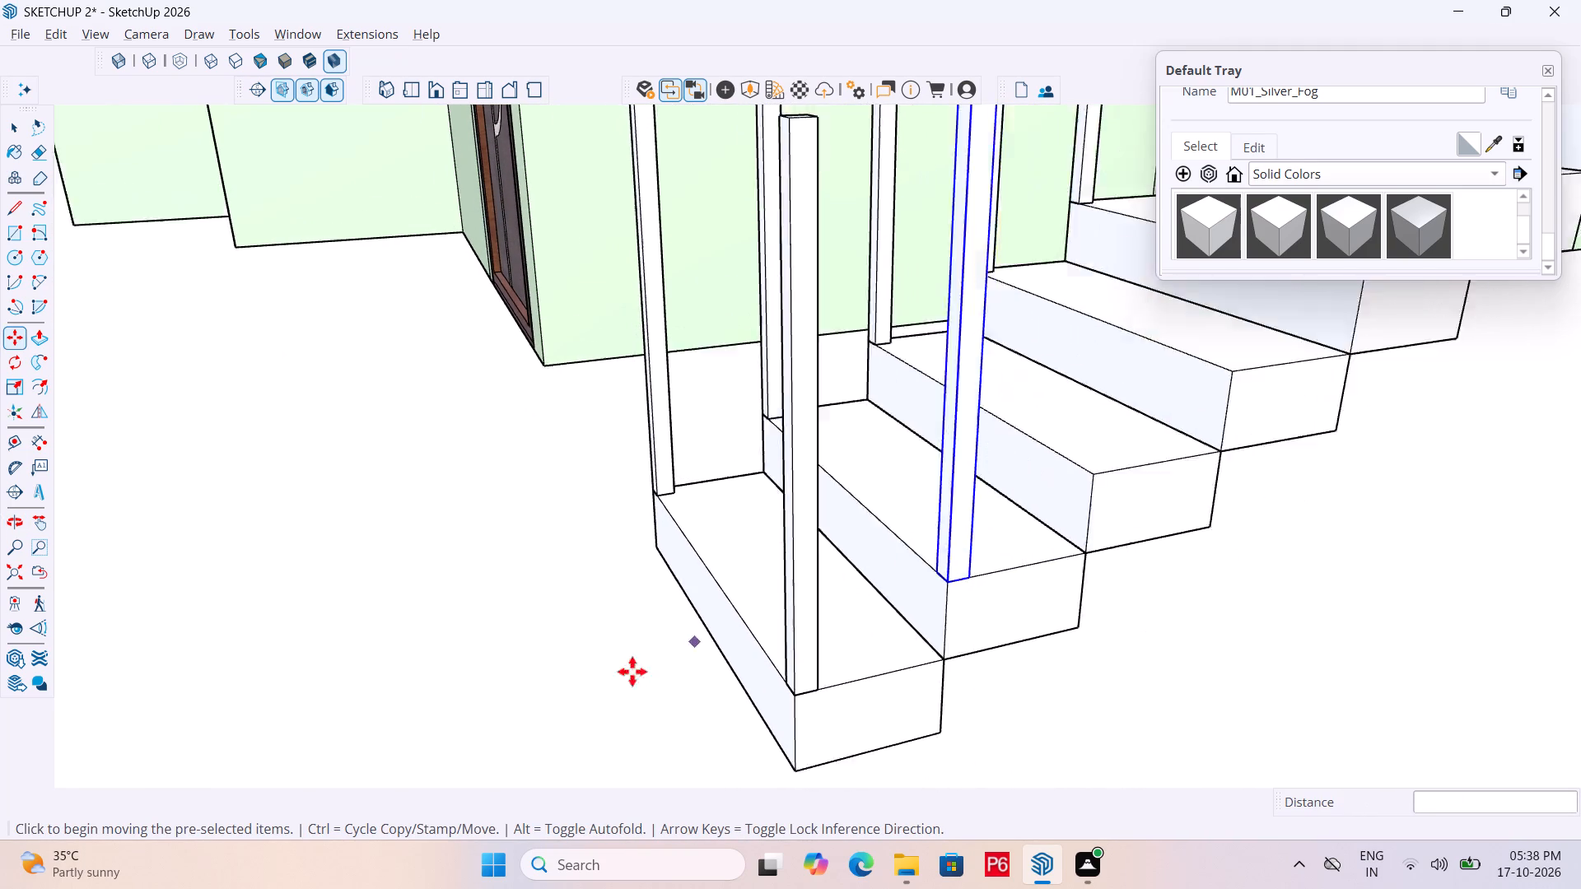
pyautogui.scroll(-4, 632, 672)
pyautogui.moveTo(920, 561); pyautogui.dragTo(1038, 570, button='middle')
pyautogui.scroll(-8, 968, 558)
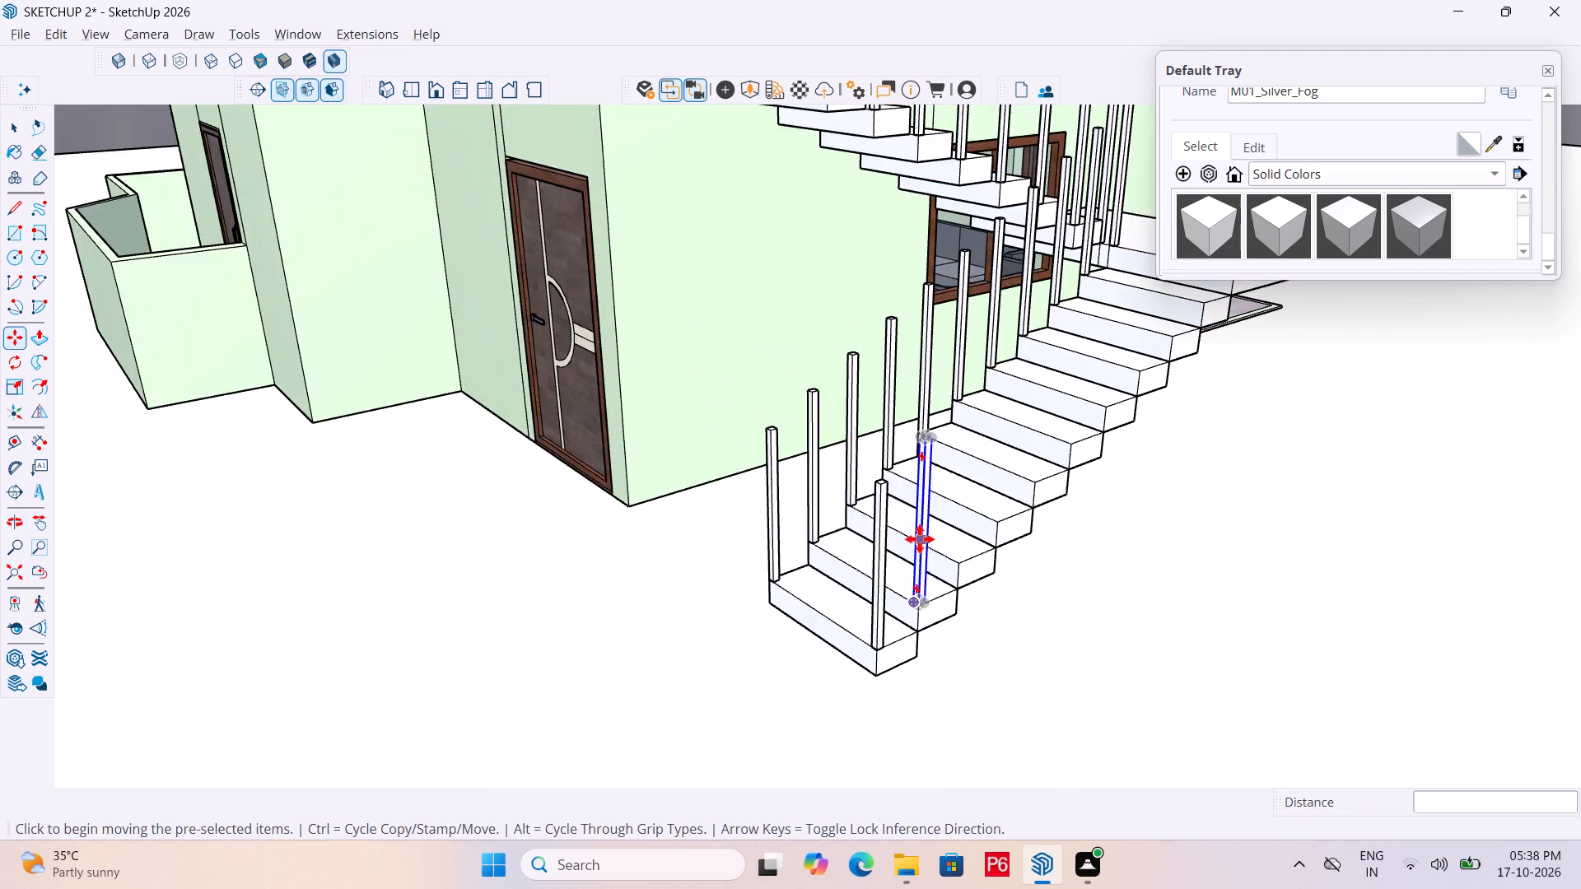
pyautogui.scroll(-3, 920, 539)
pyautogui.moveTo(940, 530); pyautogui.dragTo(917, 549, button='middle')
pyautogui.scroll(9, 910, 494)
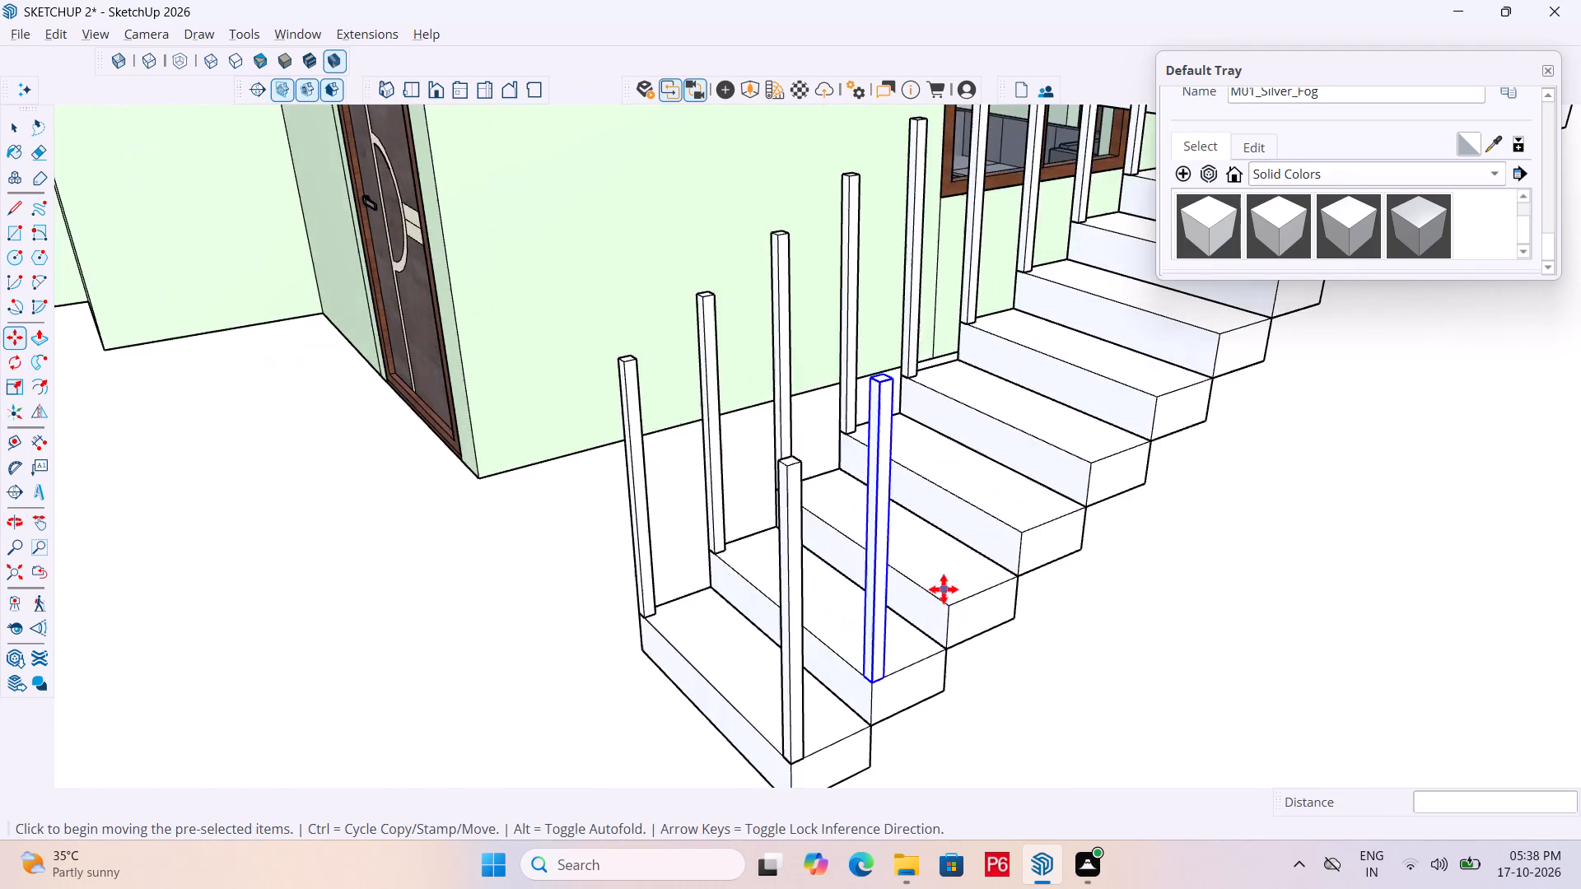
pyautogui.scroll(5, 944, 589)
pyautogui.click(860, 709)
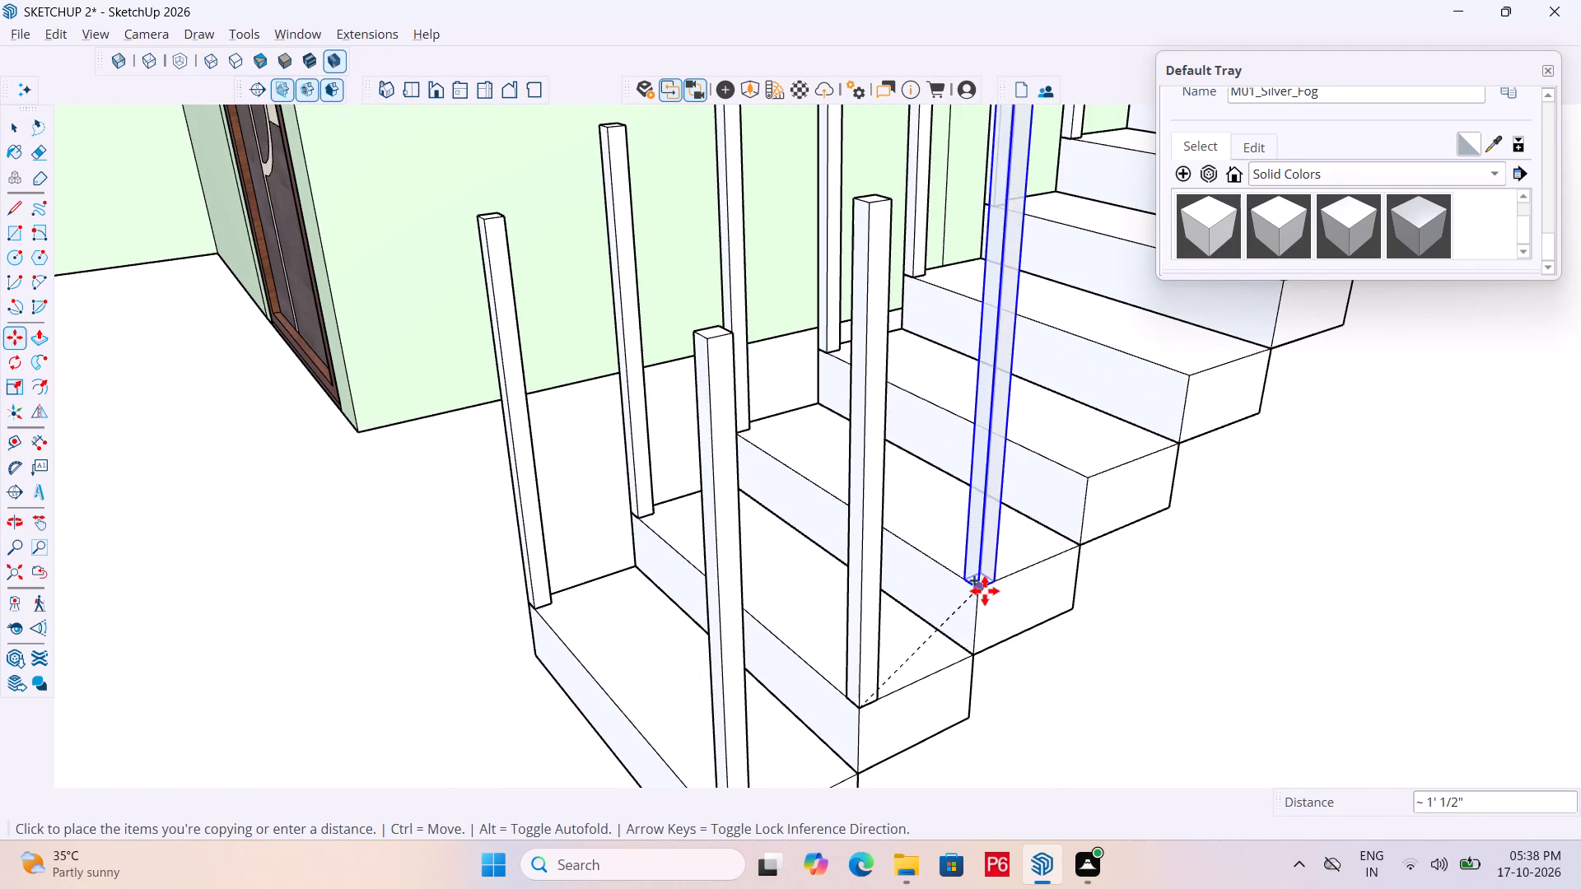
pyautogui.click(985, 590)
pyautogui.moveTo(983, 594); pyautogui.dragTo(999, 579)
pyautogui.click(1096, 477)
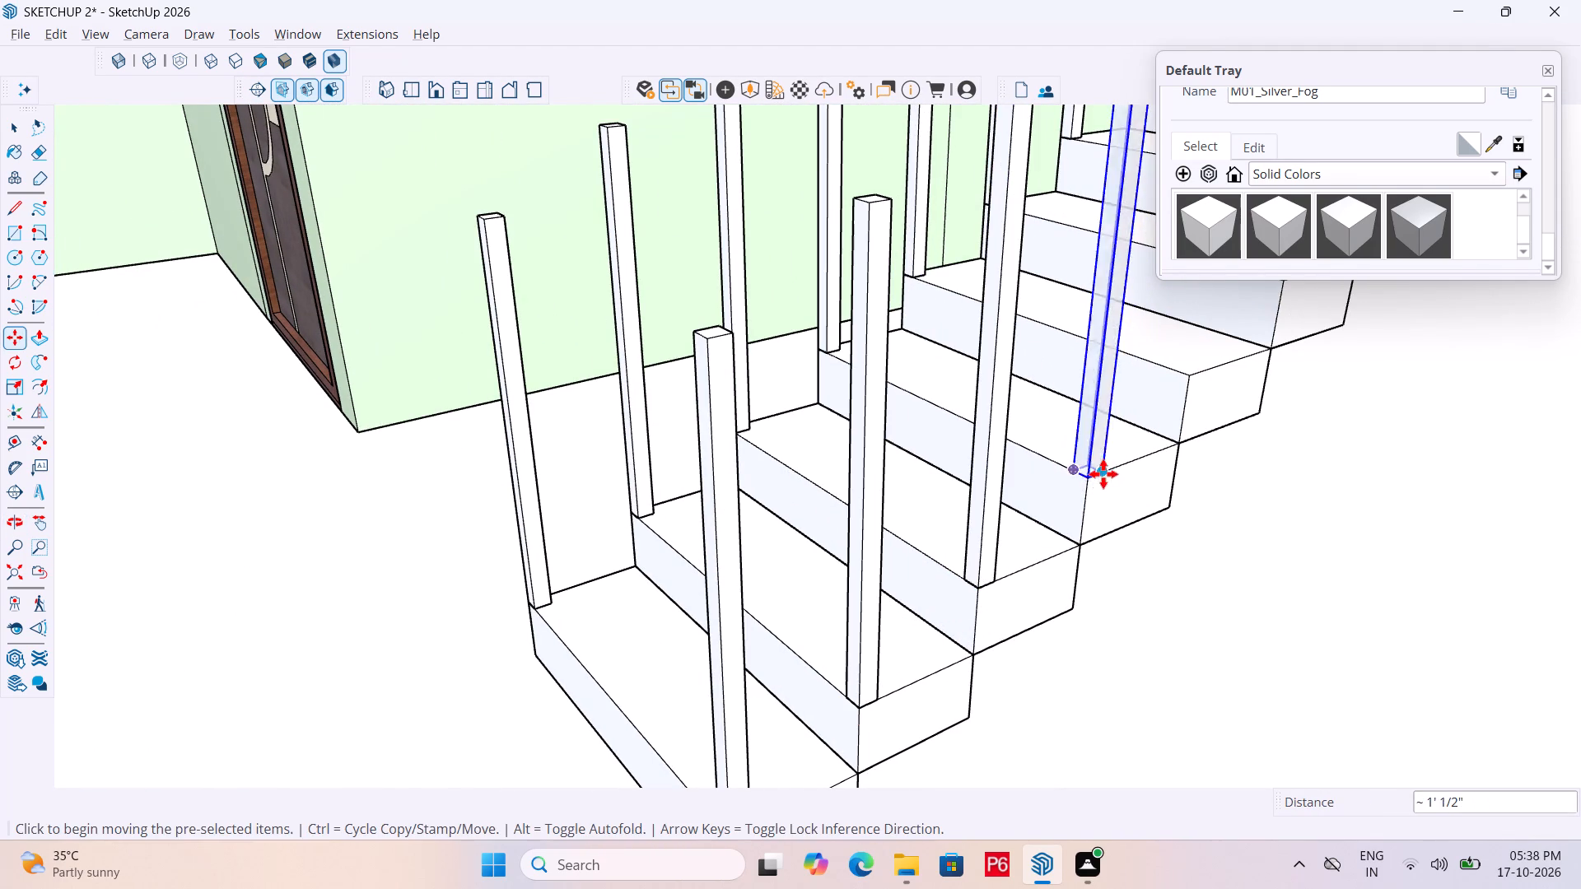
# Copy the post onto the outer front tread corners of the lower flight's fifth and sixth steps from the bottom.
pyautogui.scroll(-5, 830, 567)
pyautogui.scroll(6, 1191, 357)
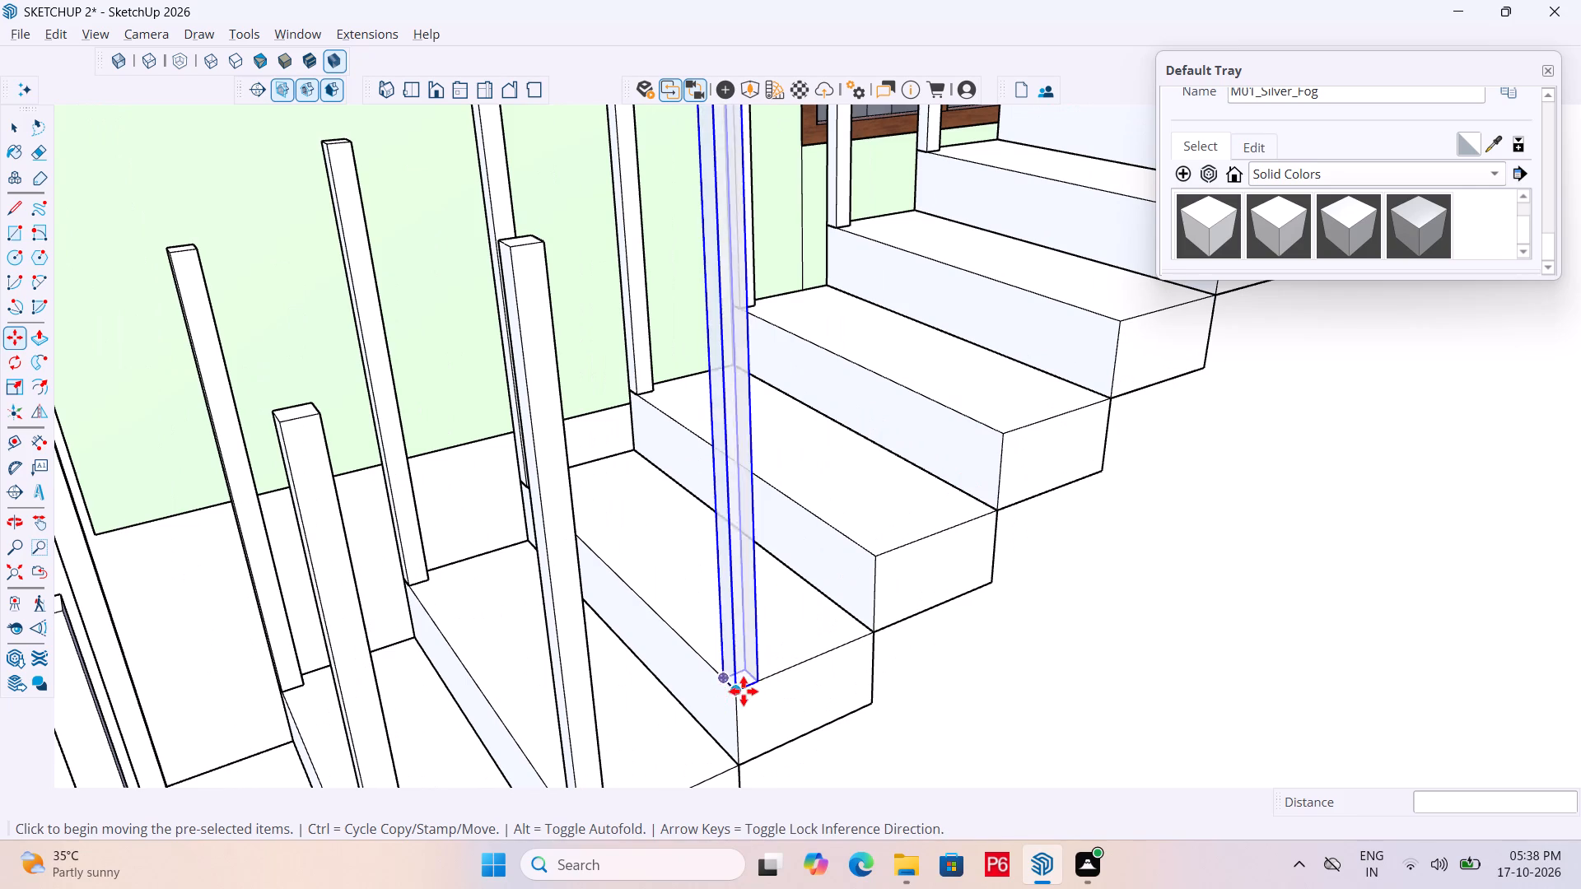
pyautogui.click(734, 693)
pyautogui.click(878, 553)
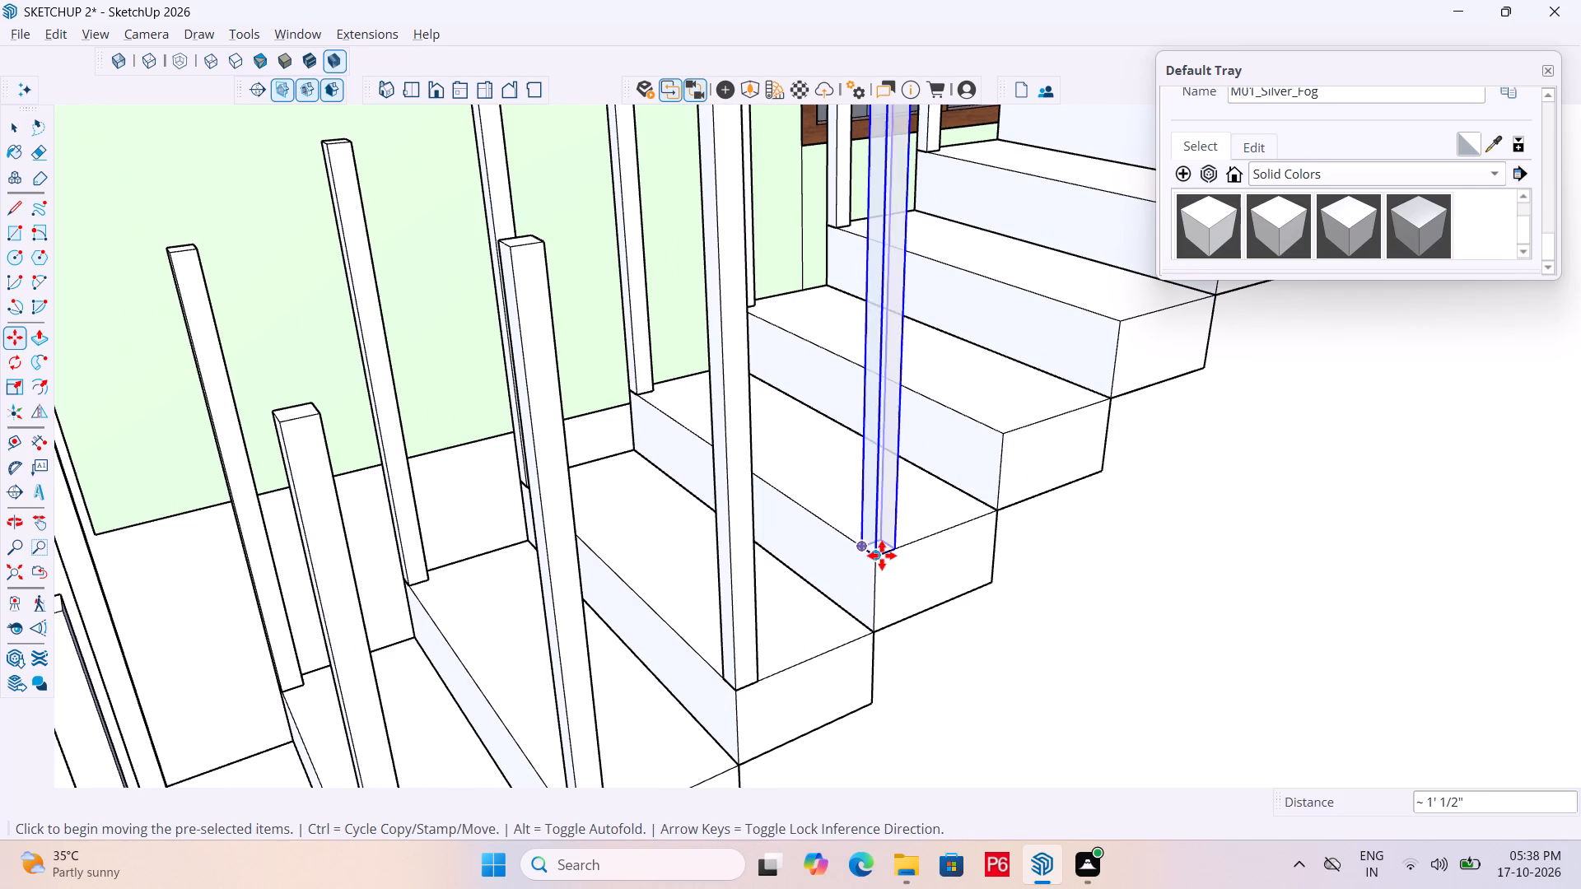
pyautogui.click(882, 556)
pyautogui.click(1009, 431)
pyautogui.scroll(-6, 775, 629)
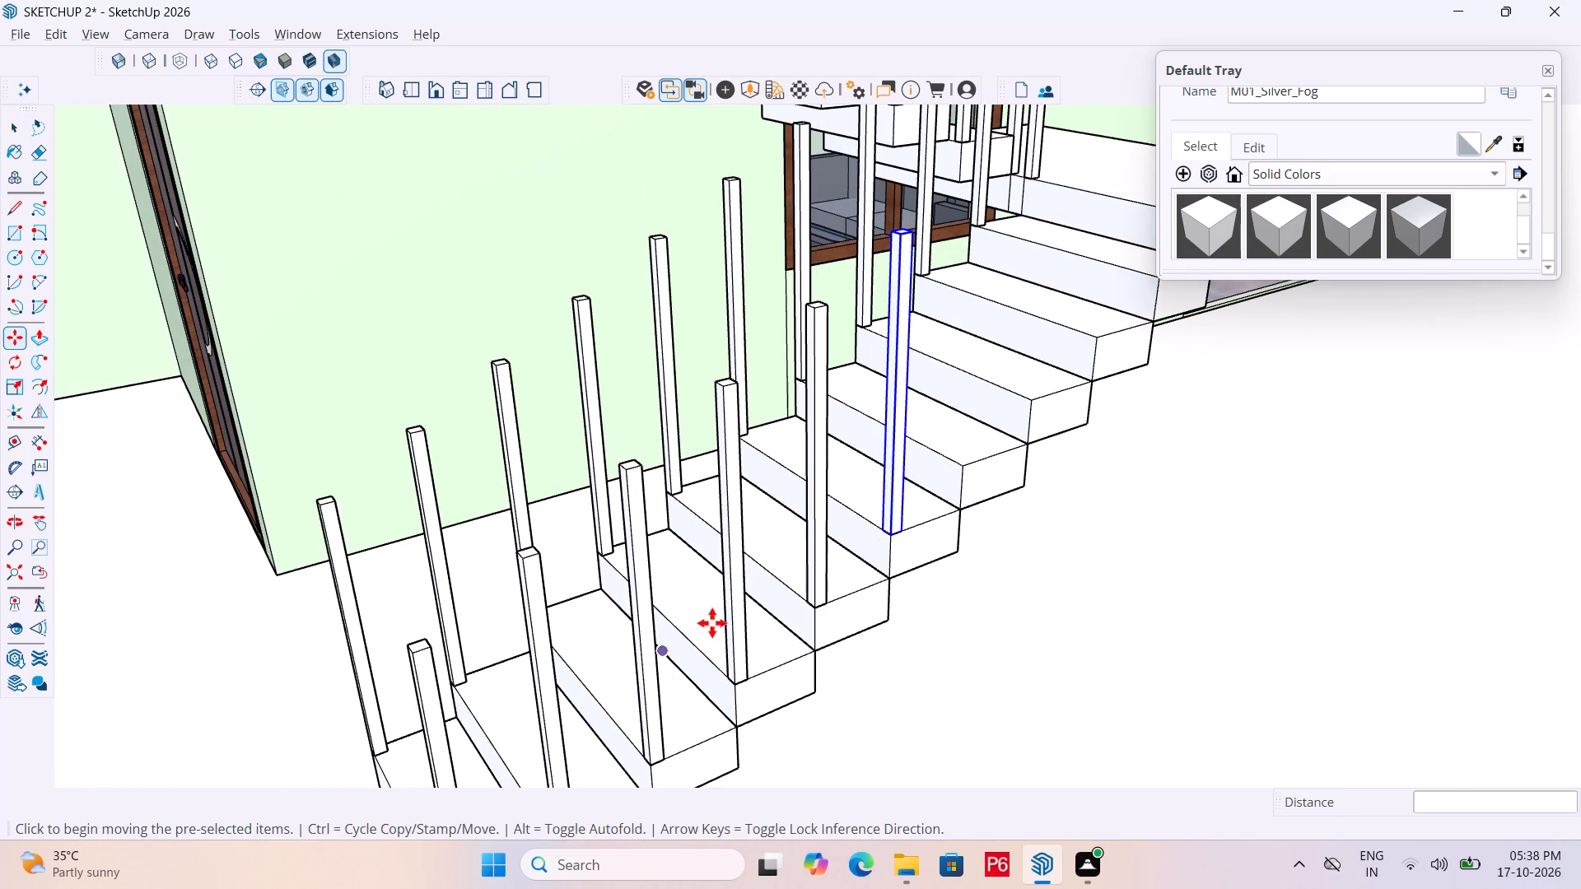
# Move the Default Tray clear of the landing and the upper steps of the lower flight.
pyautogui.moveTo(1368, 74); pyautogui.dragTo(1560, 348)
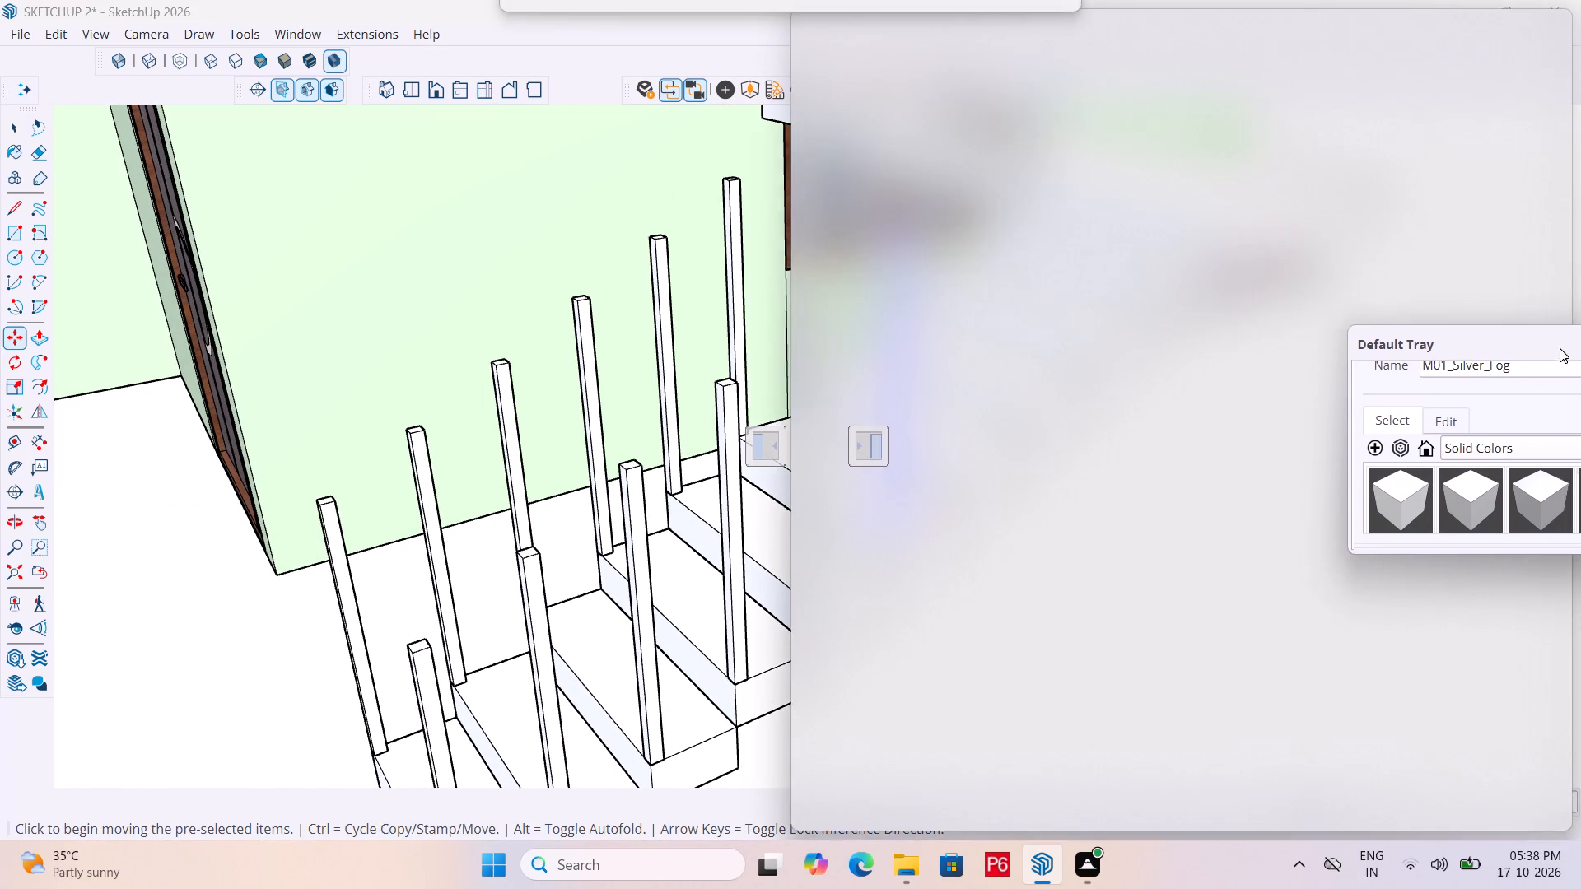
pyautogui.moveTo(1560, 348); pyautogui.dragTo(1355, 481)
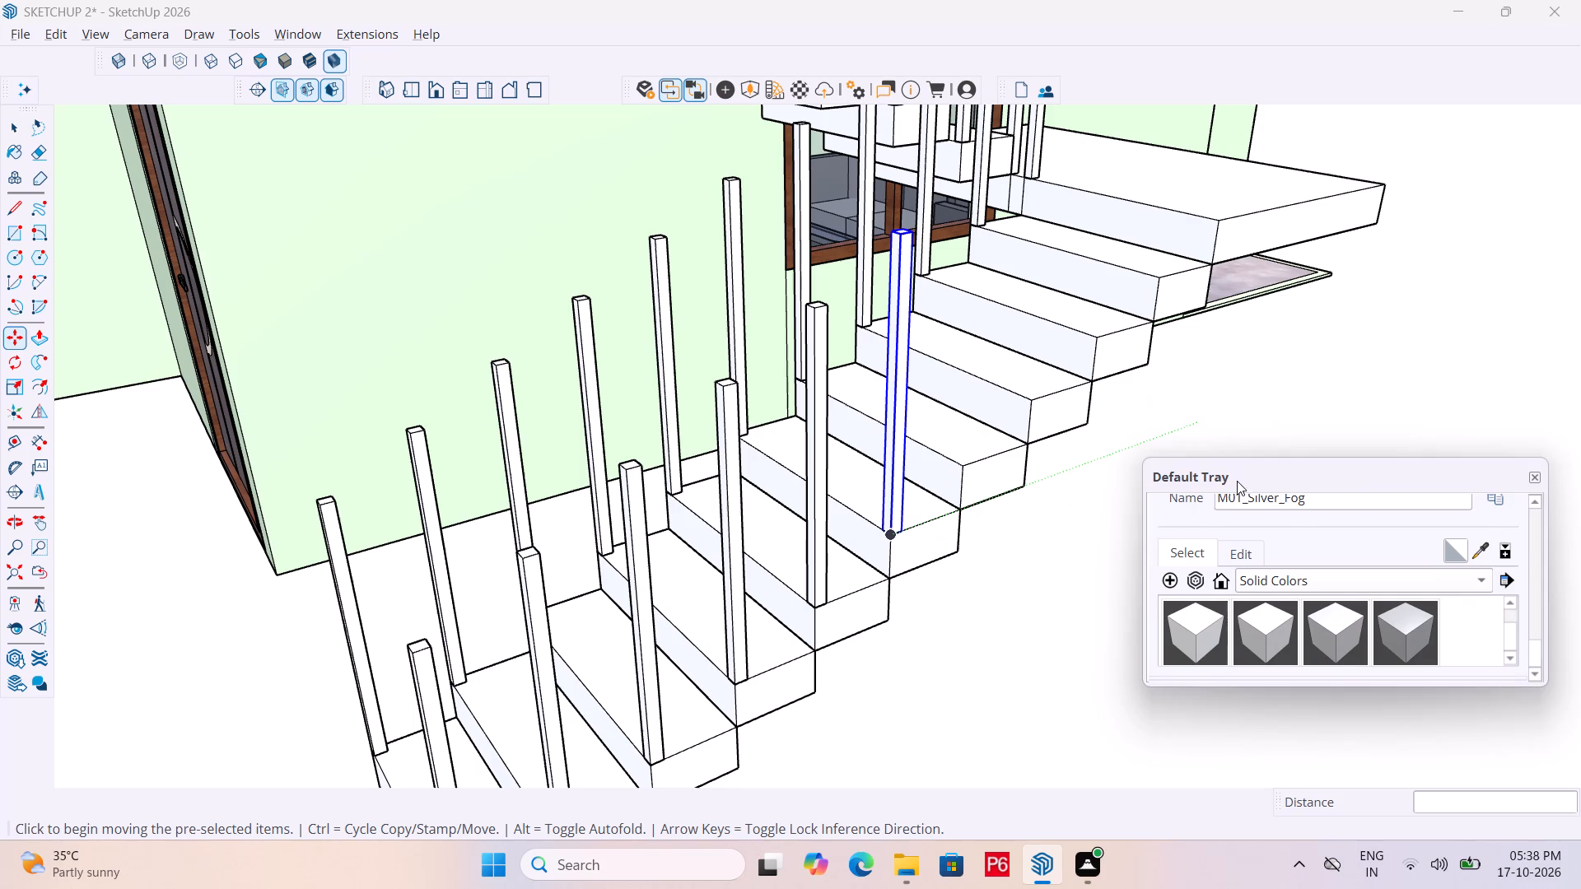
pyautogui.moveTo(1249, 482); pyautogui.dragTo(1272, 634)
# Copy the post onto the outer front tread corners of the lower flight's seventh and eighth steps from the bottom.
pyautogui.scroll(5, 962, 514)
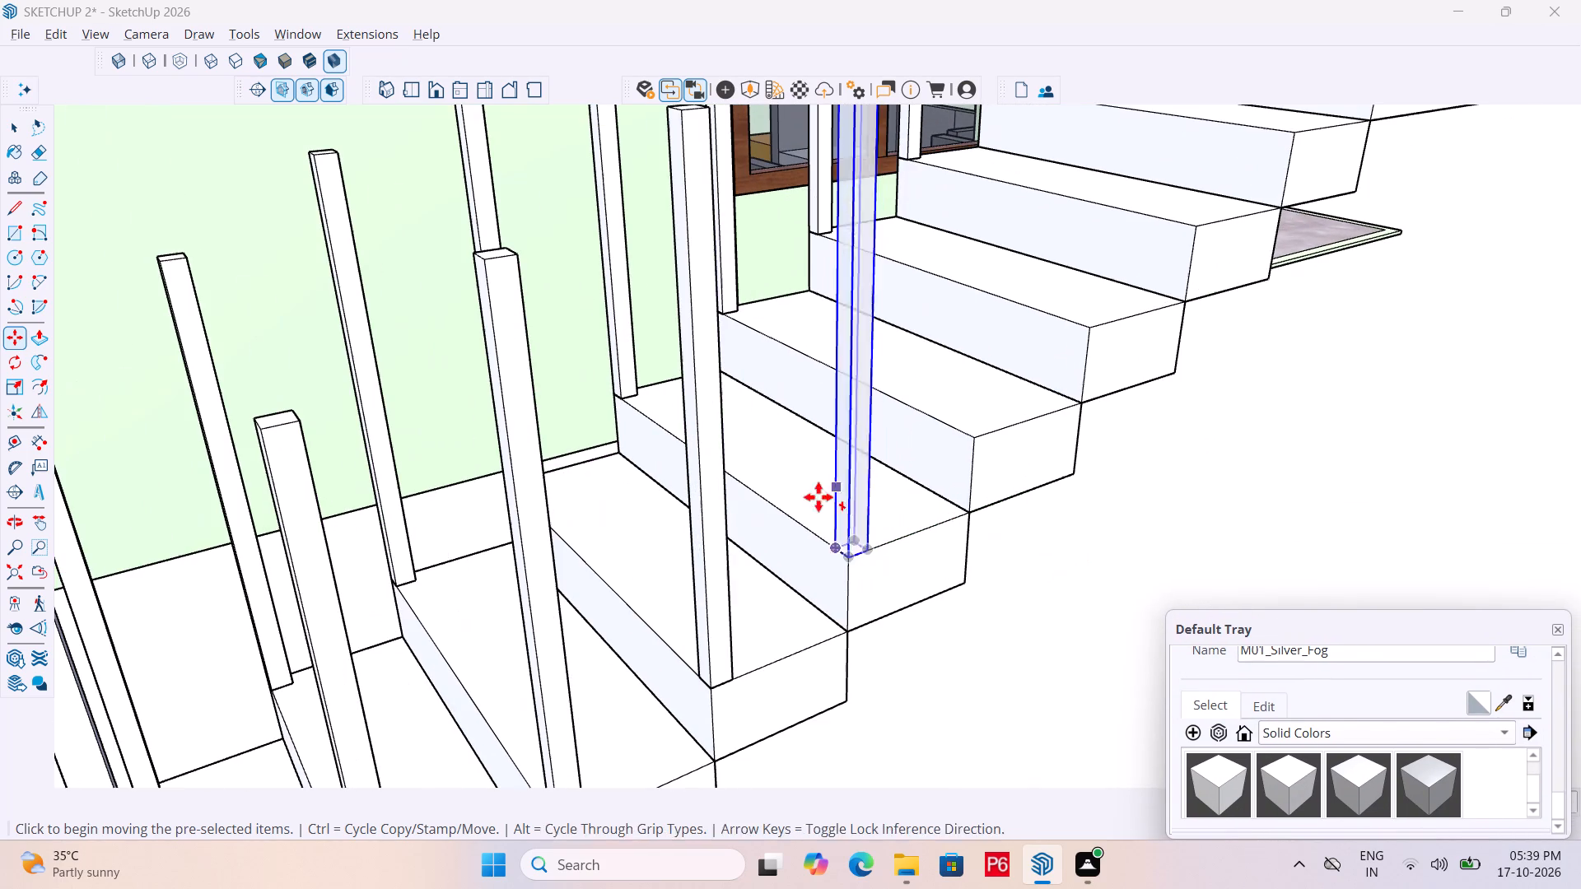
pyautogui.moveTo(855, 559); pyautogui.dragTo(865, 546)
pyautogui.click(984, 432)
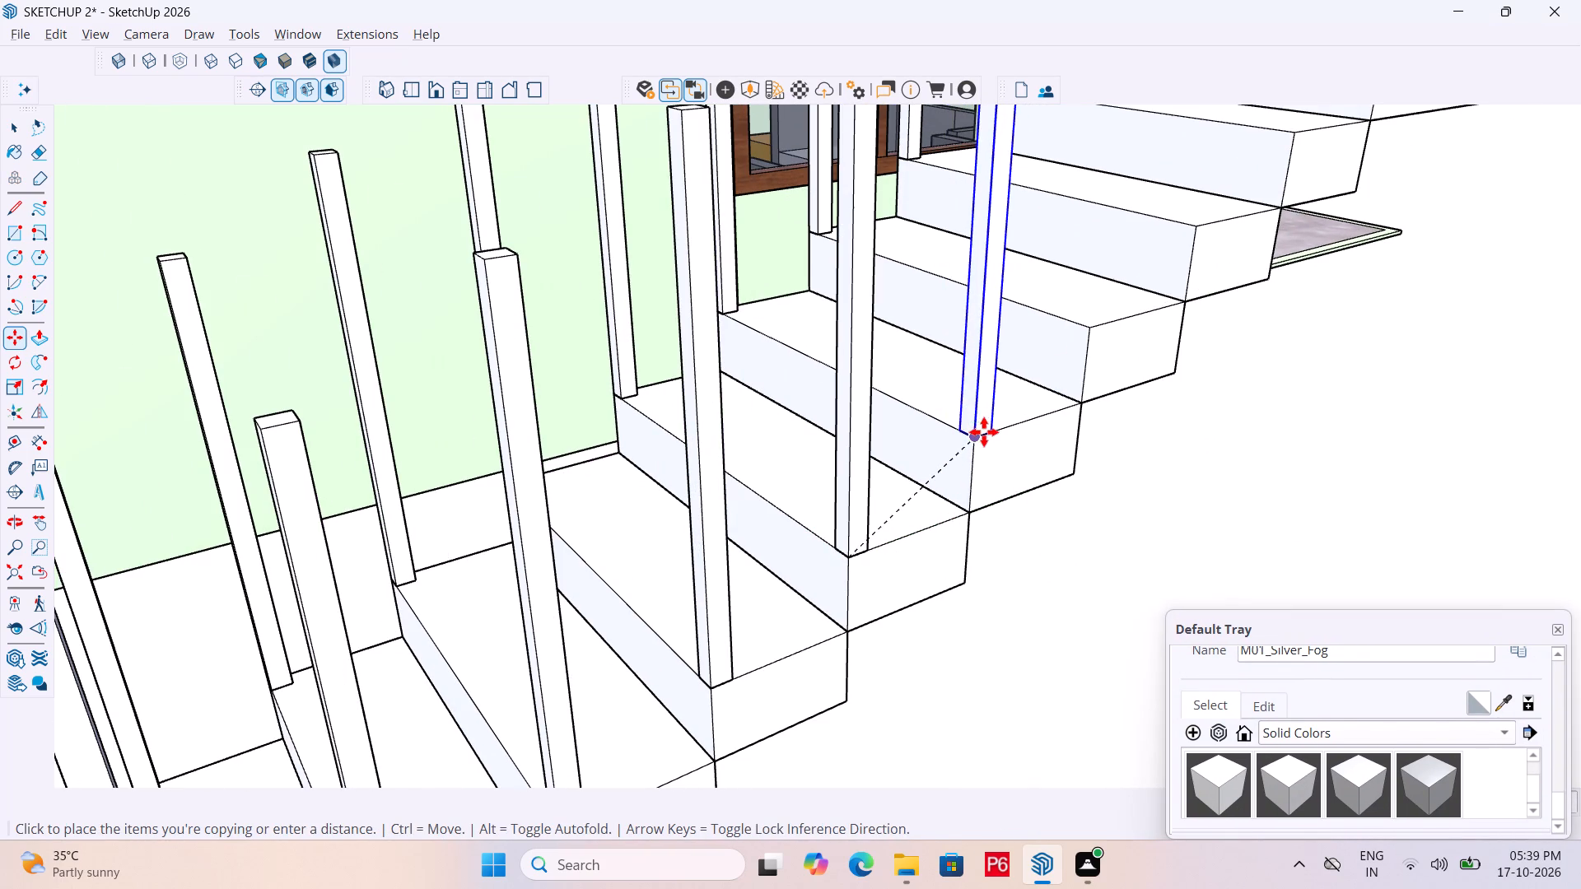
pyautogui.moveTo(975, 442); pyautogui.dragTo(991, 423)
pyautogui.click(1094, 329)
pyautogui.scroll(-6, 639, 510)
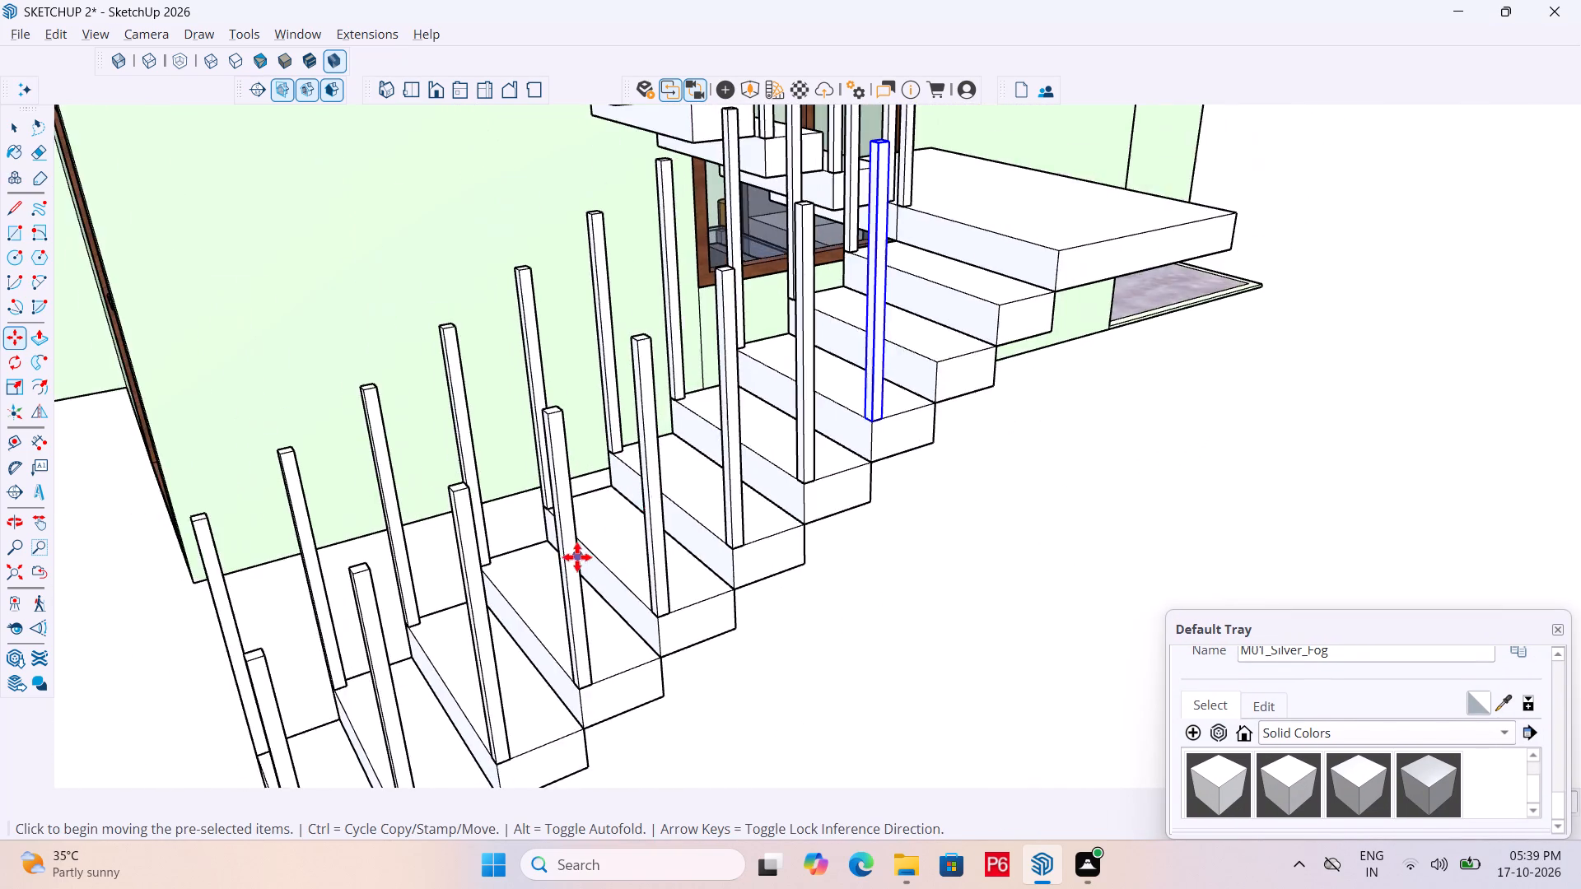
# Continue copying the post onto the outer front corners of the ninth and tenth steps and the landing's near outer corner.
pyautogui.scroll(5, 999, 349)
pyautogui.moveTo(412, 676); pyautogui.dragTo(421, 664)
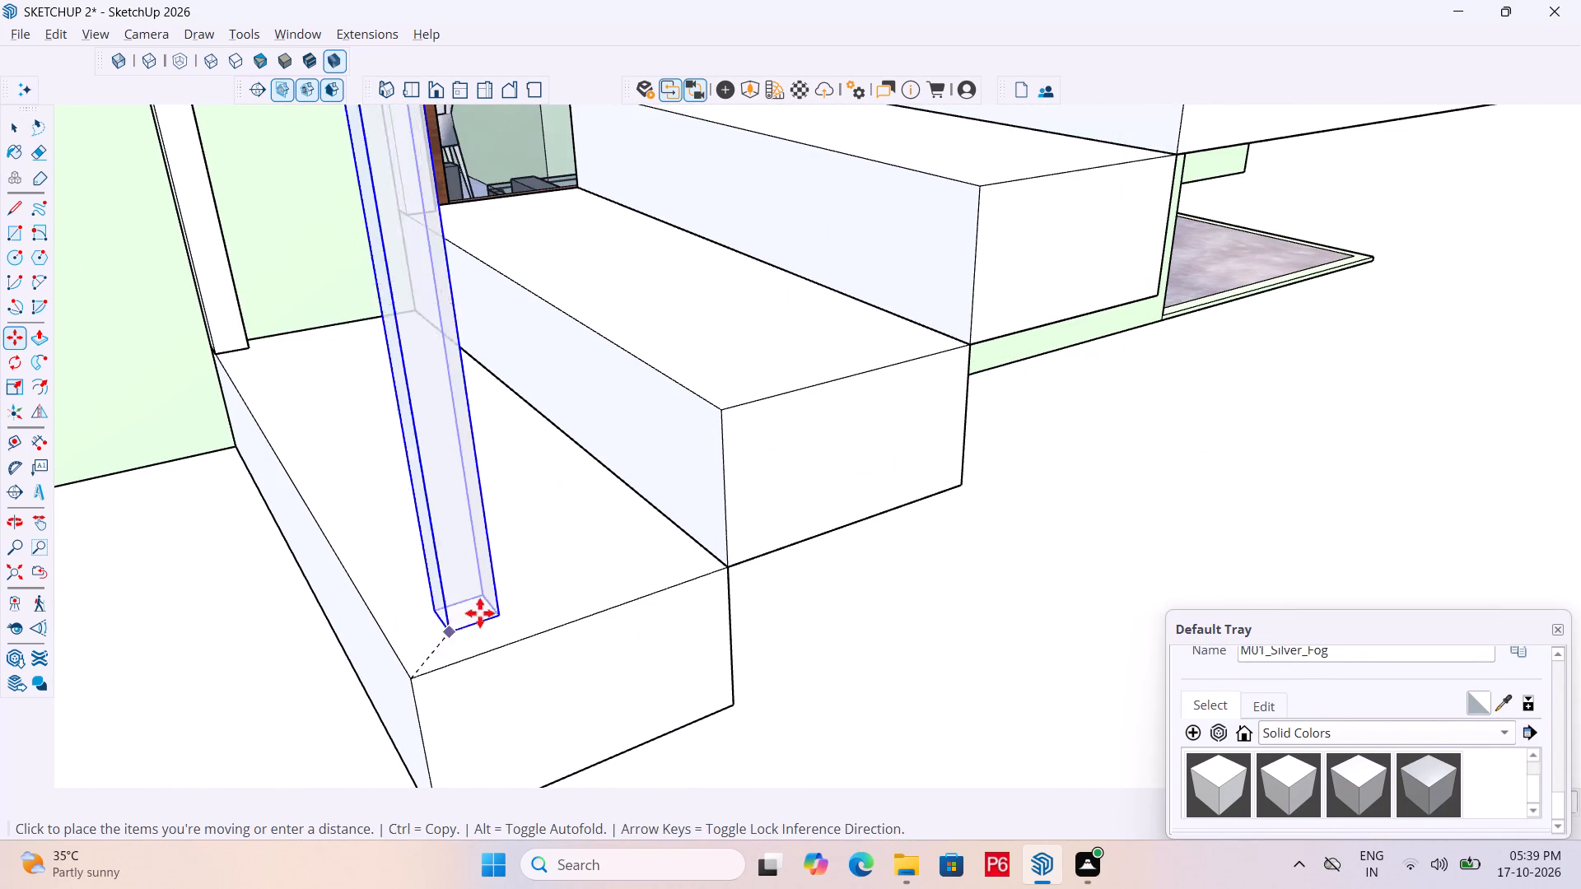
pyautogui.click(728, 412)
pyautogui.scroll(-7, 641, 524)
pyautogui.moveTo(777, 572); pyautogui.dragTo(818, 568, button='middle')
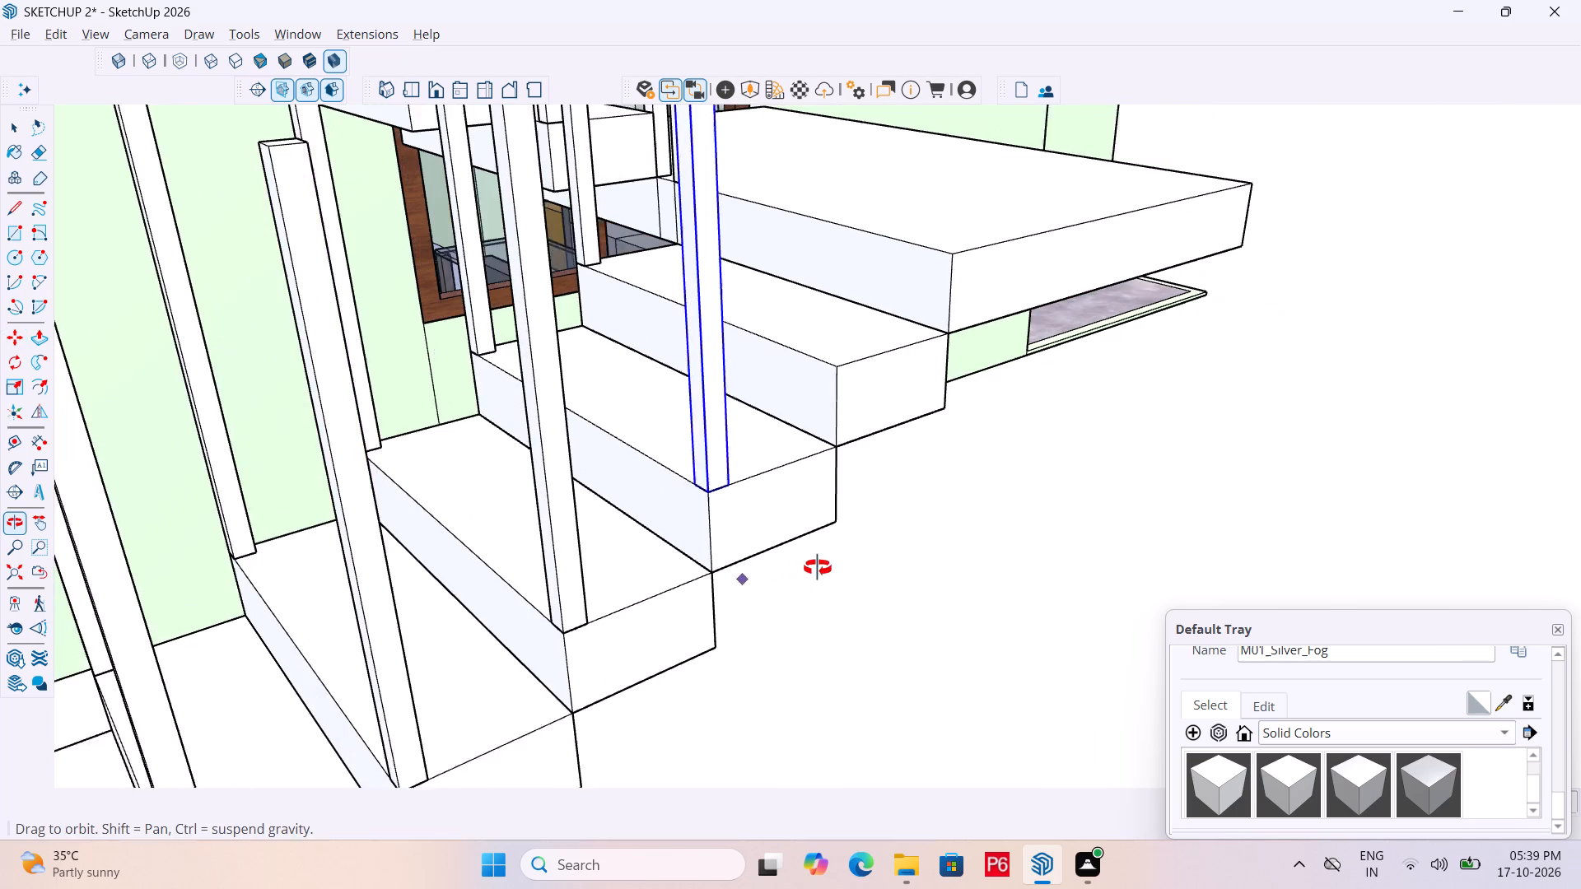
pyautogui.moveTo(818, 568); pyautogui.dragTo(825, 568, button='middle')
pyautogui.moveTo(718, 496); pyautogui.dragTo(725, 482)
pyautogui.click(844, 364)
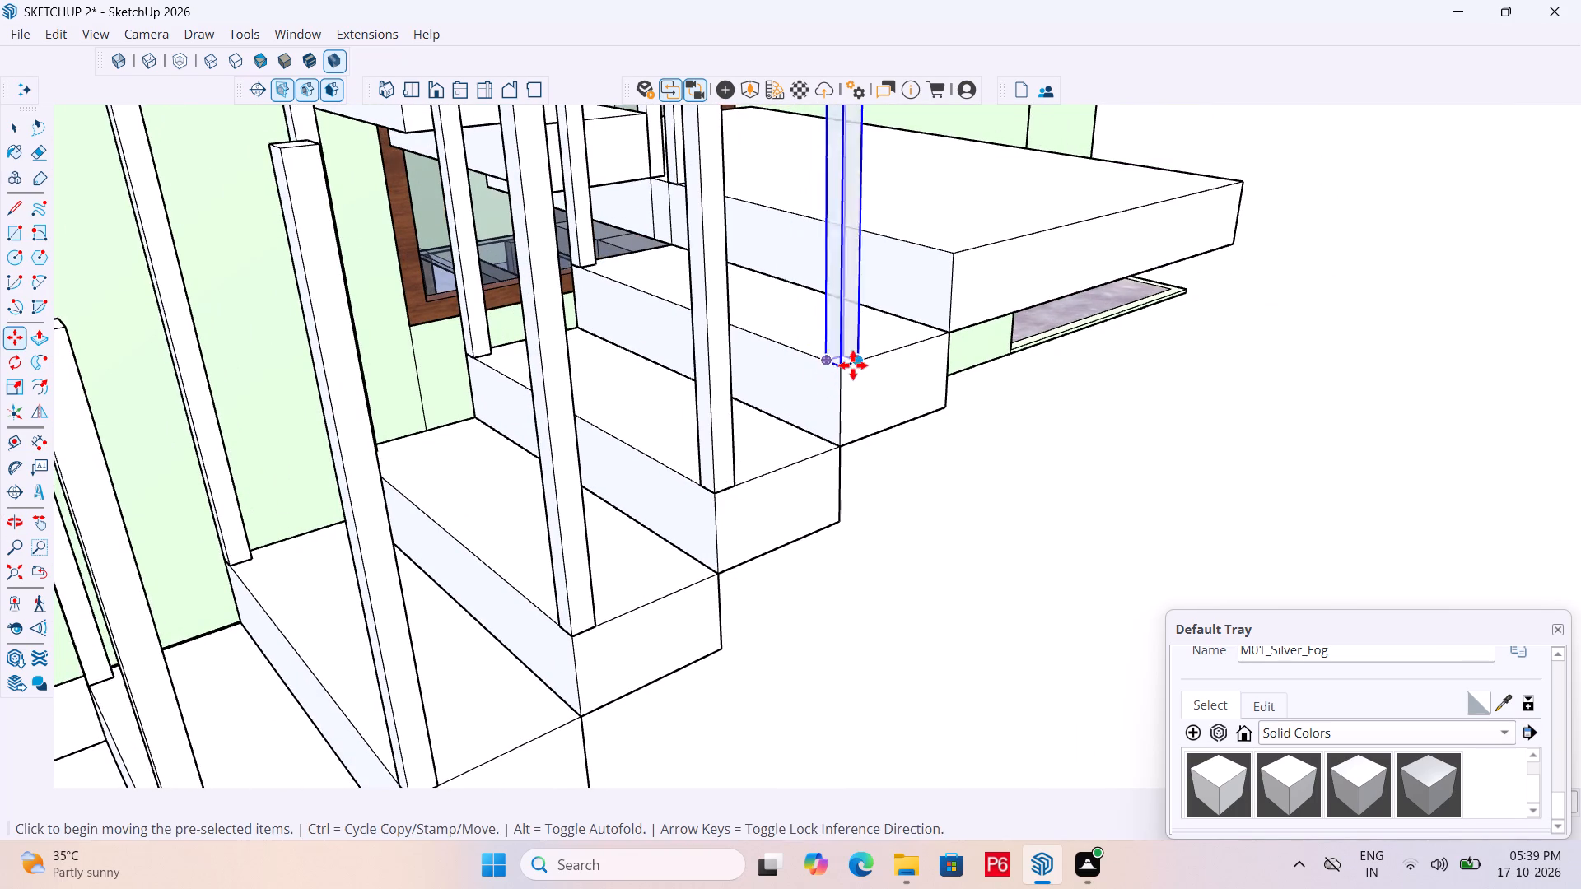
pyautogui.moveTo(842, 368); pyautogui.dragTo(849, 360)
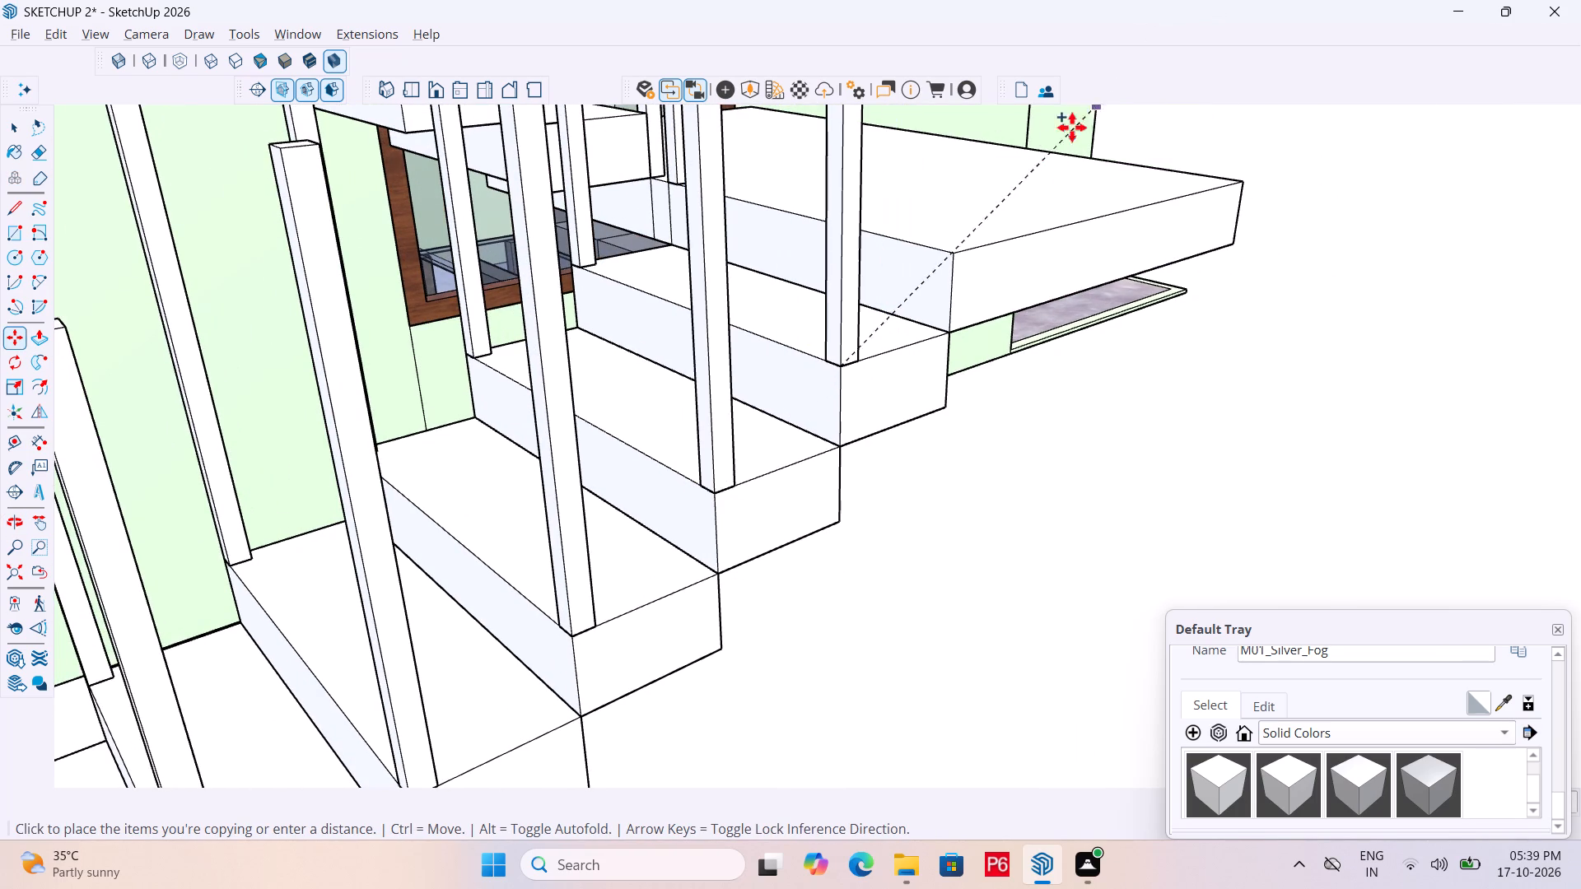
pyautogui.click(955, 254)
# Copy the landing's corner post to two spaced positions along the landing's outer side edge.
pyautogui.scroll(-5, 985, 249)
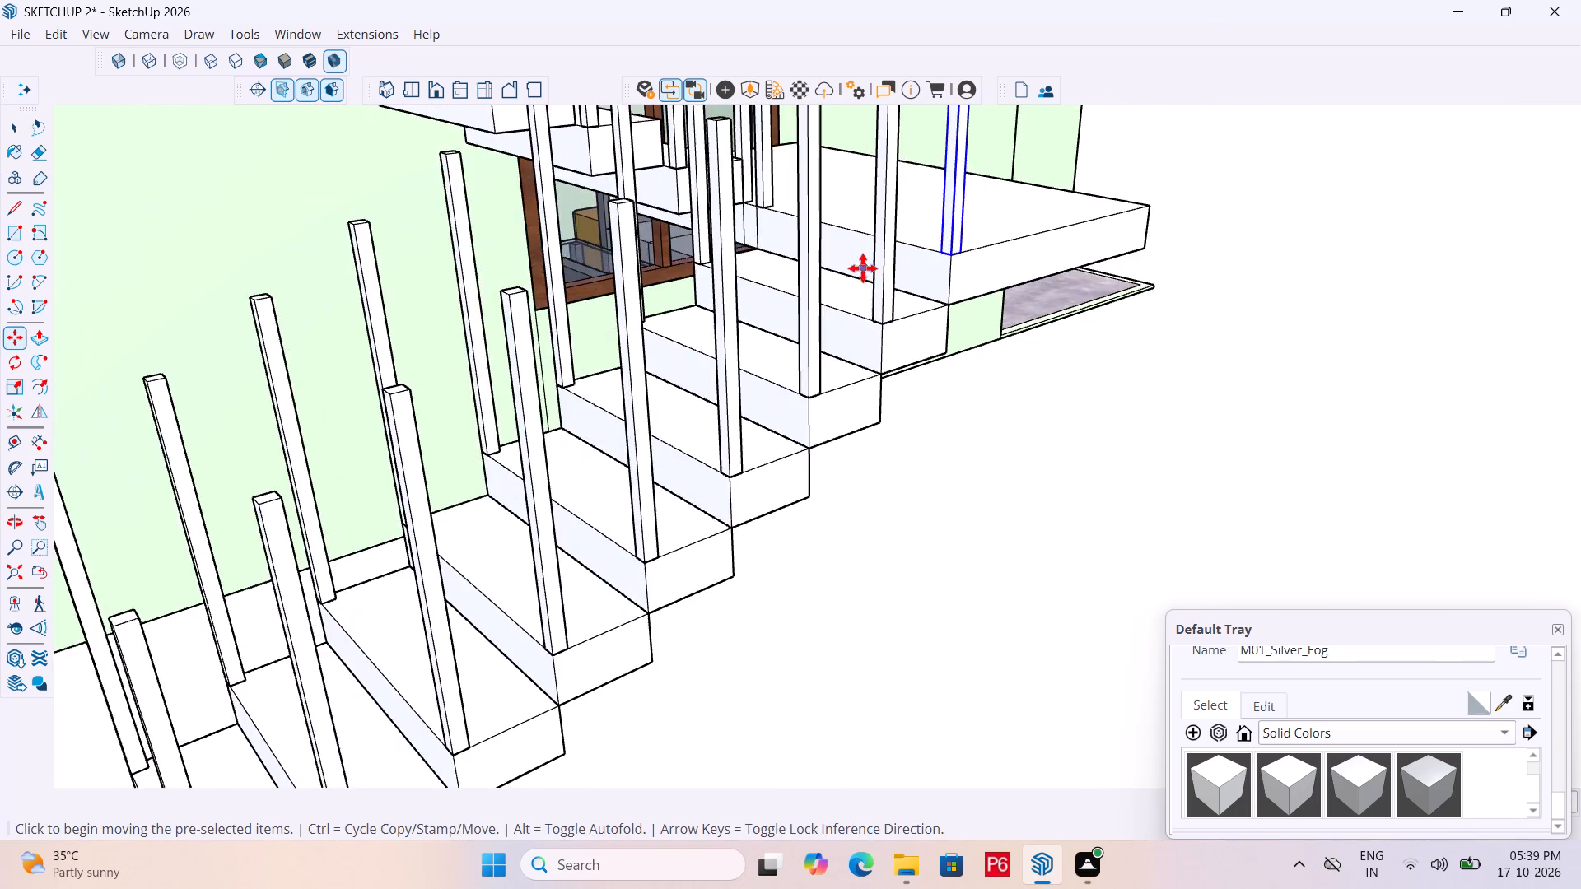
pyautogui.scroll(-5, 865, 263)
pyautogui.moveTo(975, 253); pyautogui.dragTo(569, 288, button='middle')
pyautogui.scroll(-5, 594, 298)
pyautogui.moveTo(787, 314); pyautogui.dragTo(902, 323, button='middle')
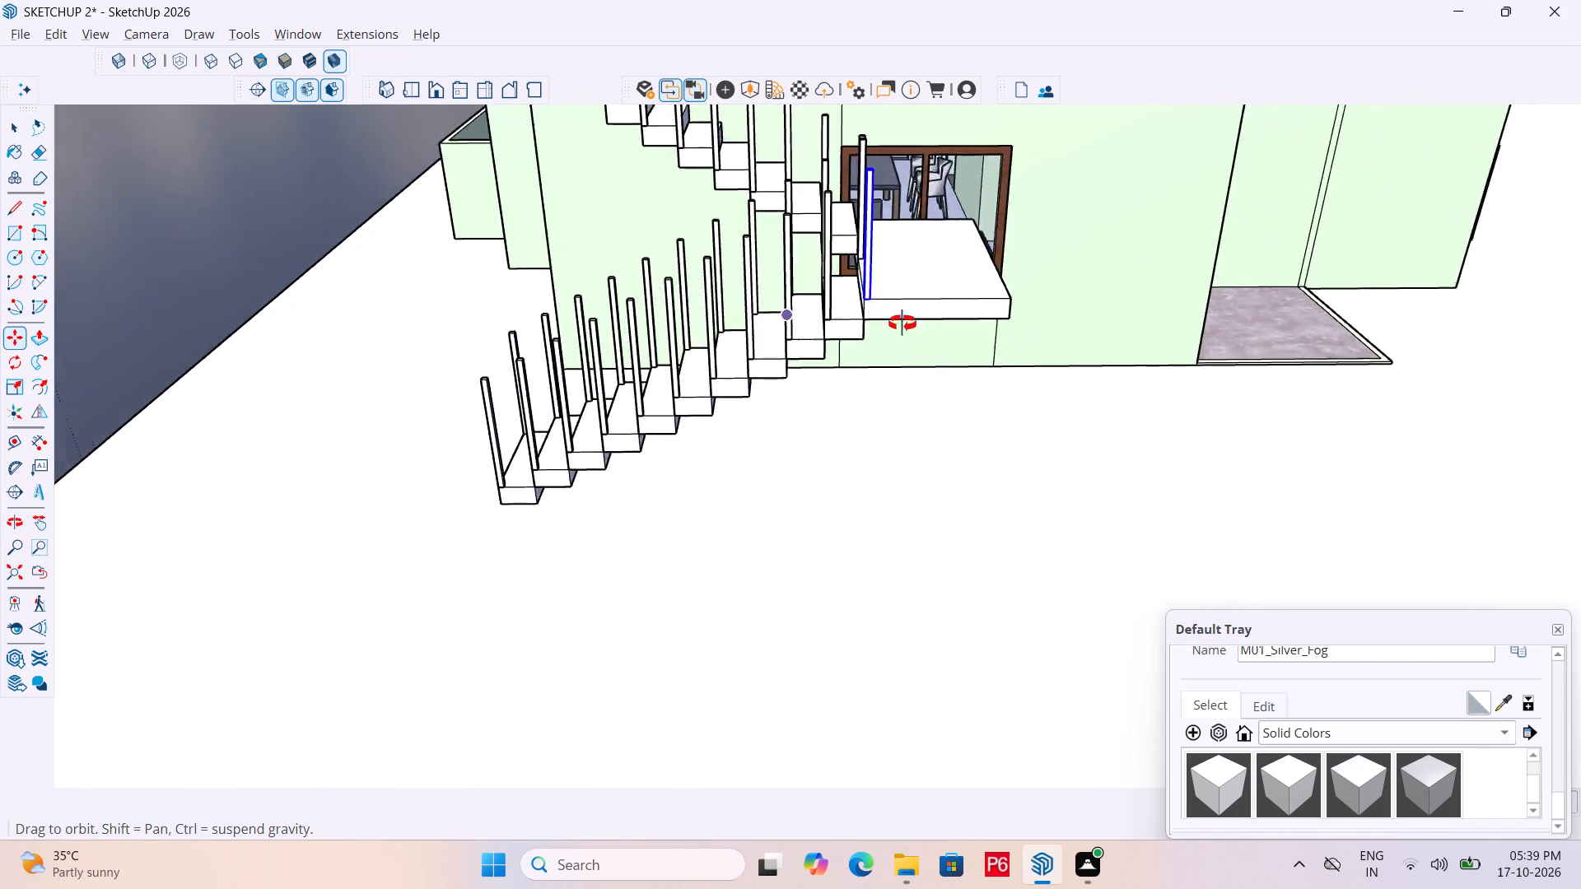
pyautogui.moveTo(902, 323); pyautogui.dragTo(1034, 277, button='middle')
pyautogui.scroll(5, 1037, 317)
pyautogui.moveTo(824, 191); pyautogui.dragTo(898, 290, button='middle')
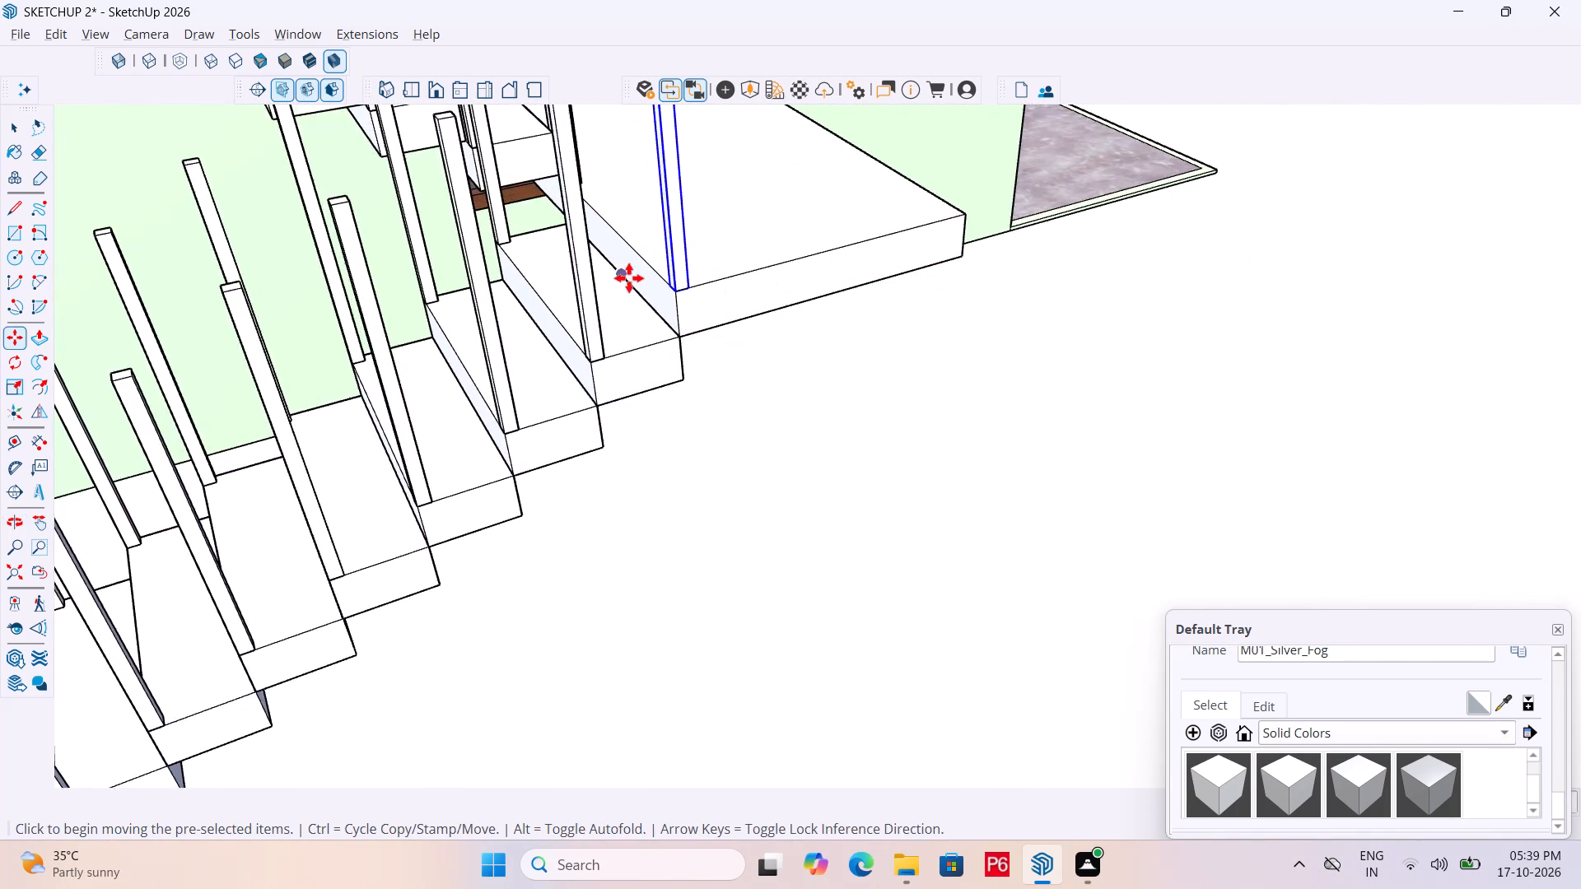
pyautogui.scroll(6, 629, 278)
pyautogui.scroll(3, 697, 298)
pyautogui.click(716, 300)
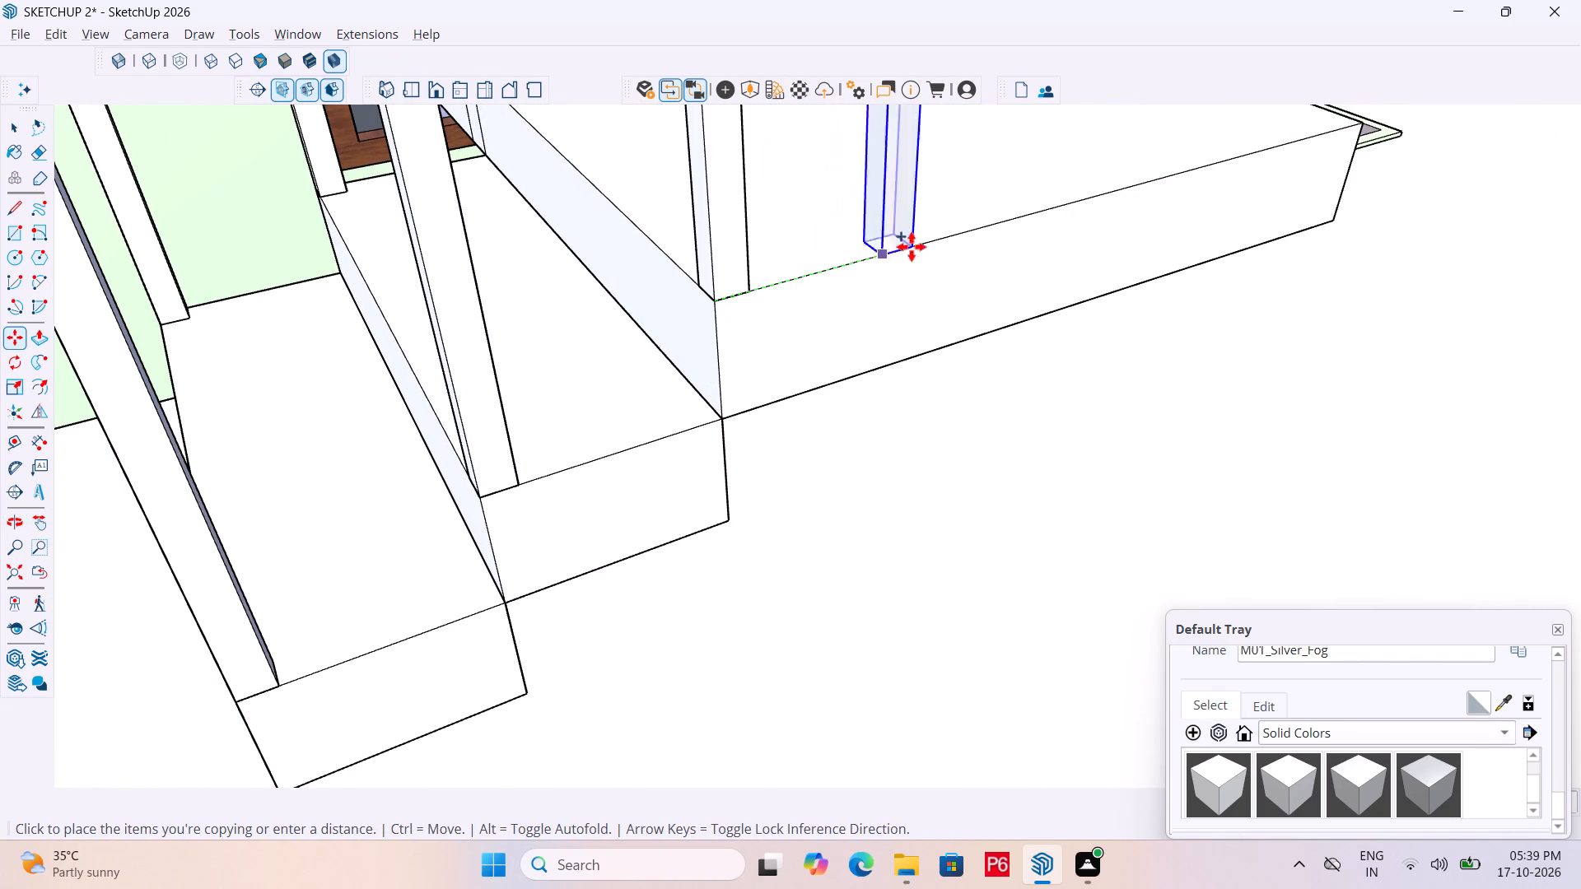
pyautogui.click(922, 247)
pyautogui.click(921, 247)
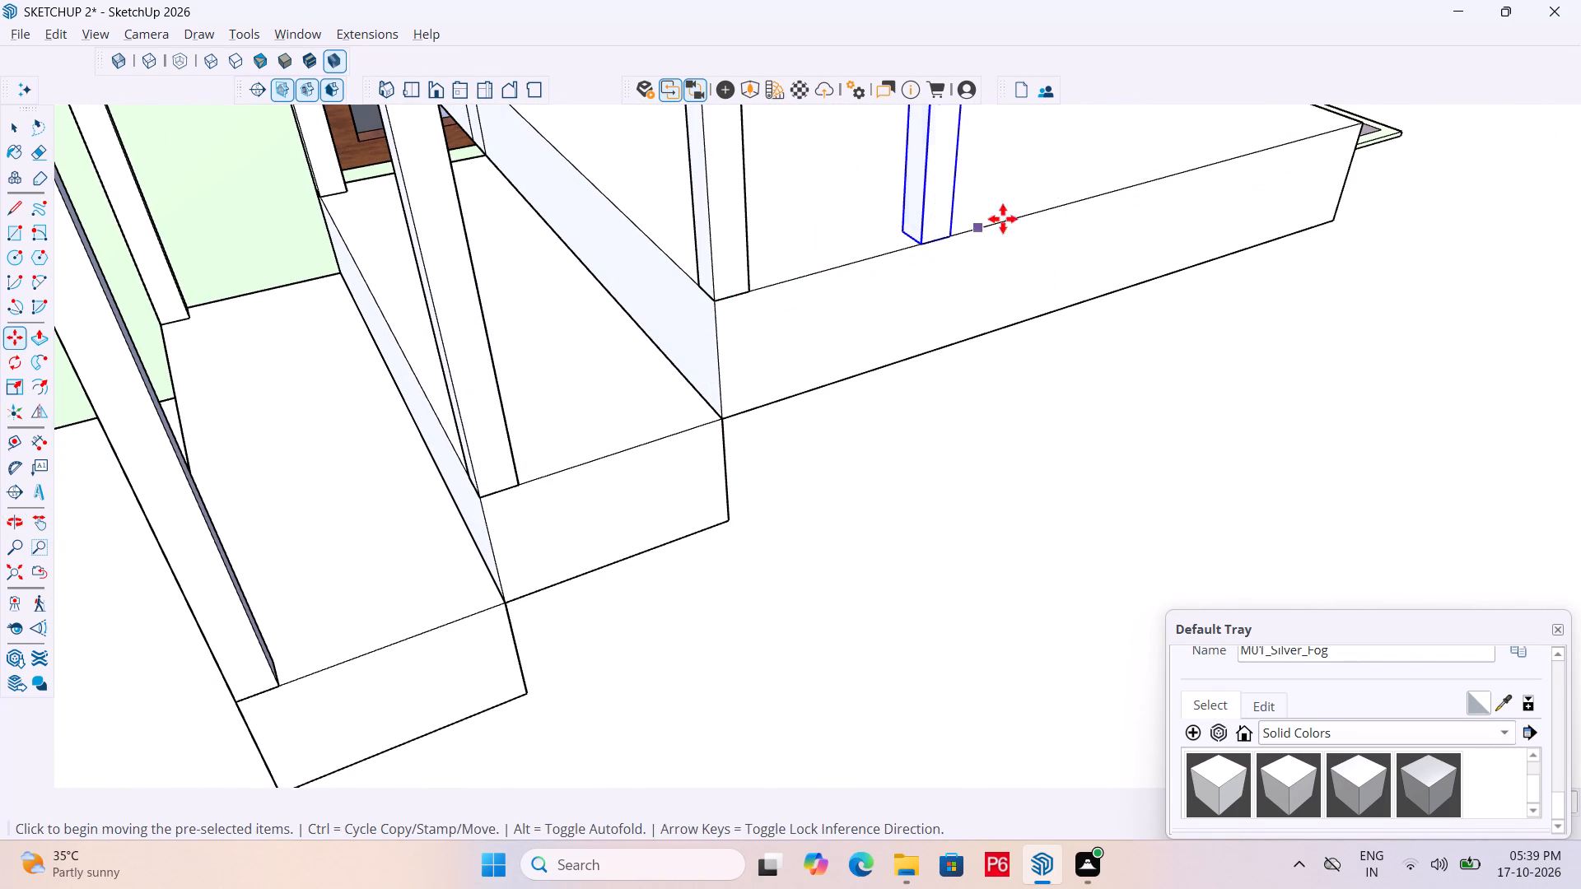
pyautogui.click(931, 246)
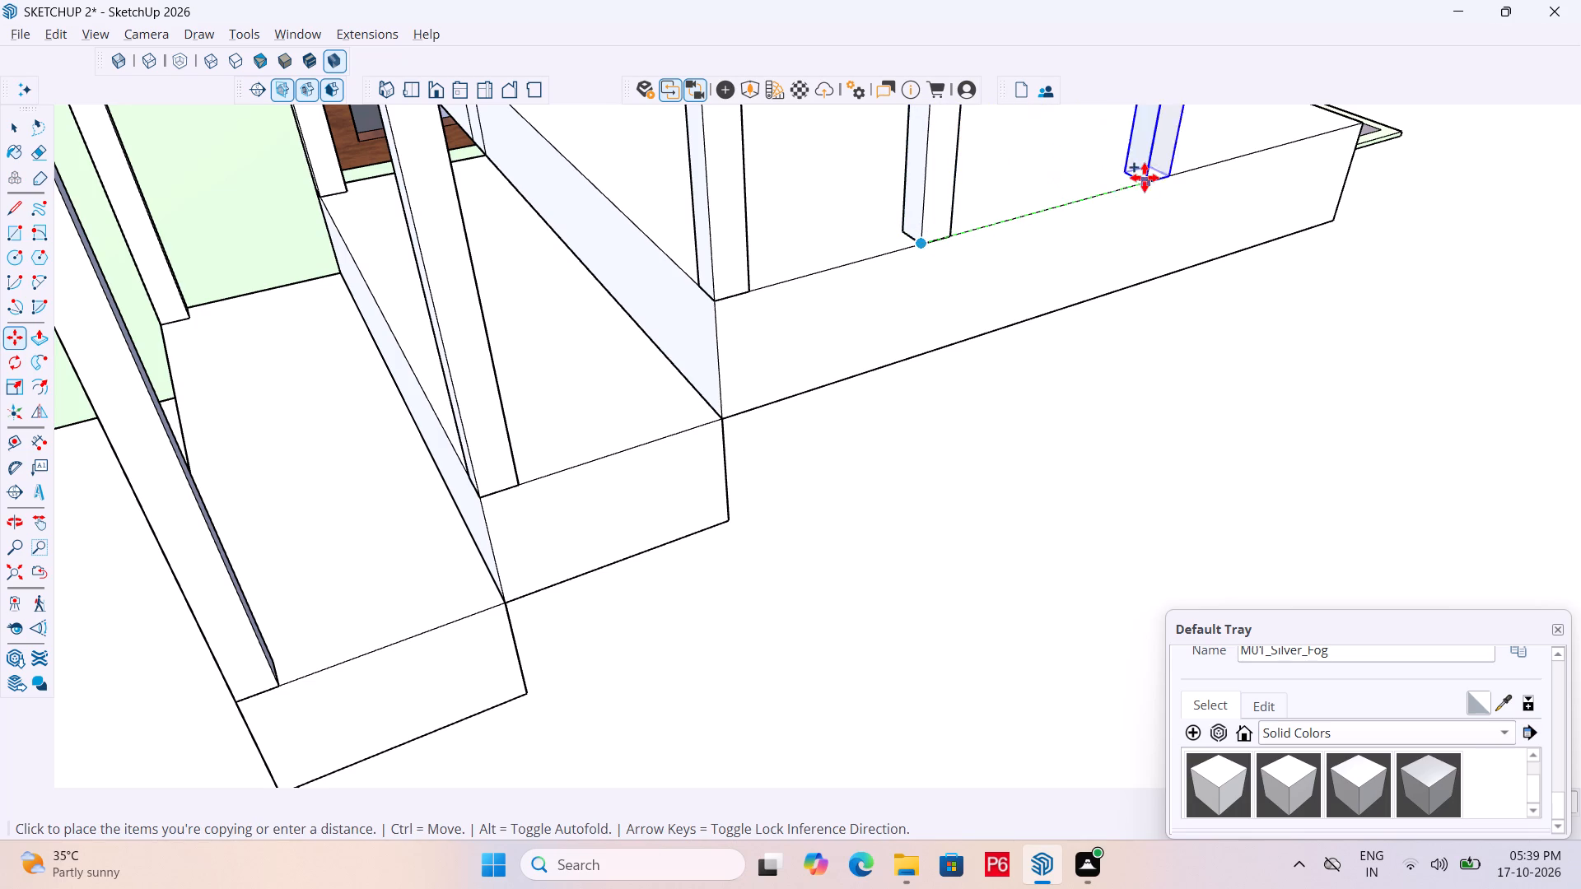
pyautogui.click(1125, 198)
# Copy the post into the gap between the two new landing posts and the gap beside the near corner post.
pyautogui.moveTo(1123, 189); pyautogui.dragTo(1136, 182)
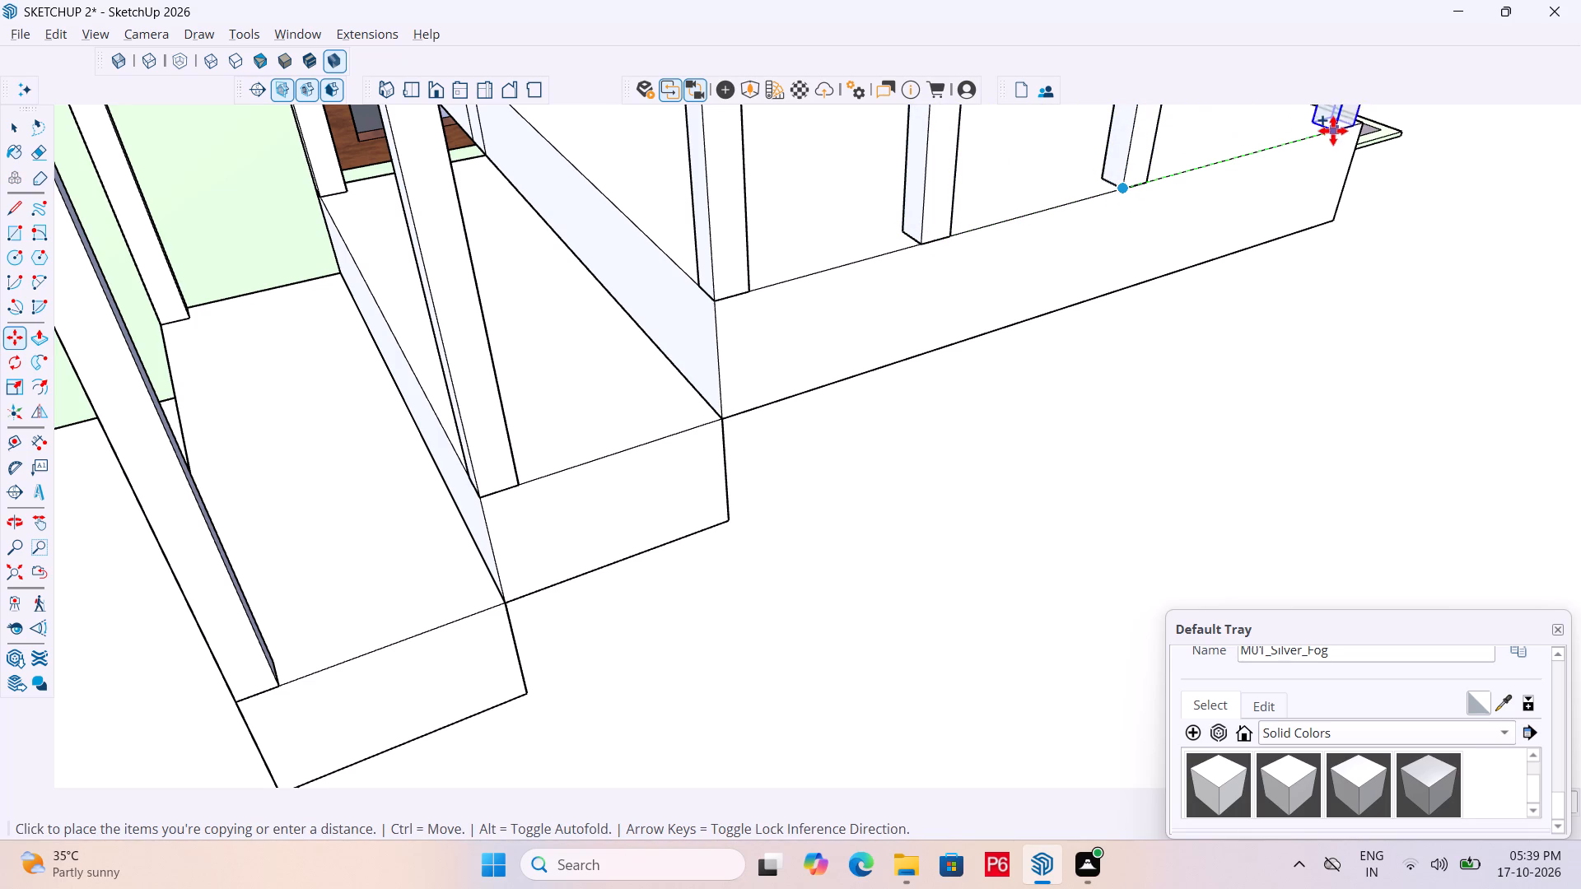
pyautogui.moveTo(1301, 145); pyautogui.dragTo(1004, 170, button='middle')
pyautogui.scroll(-7, 792, 193)
pyautogui.click(909, 251)
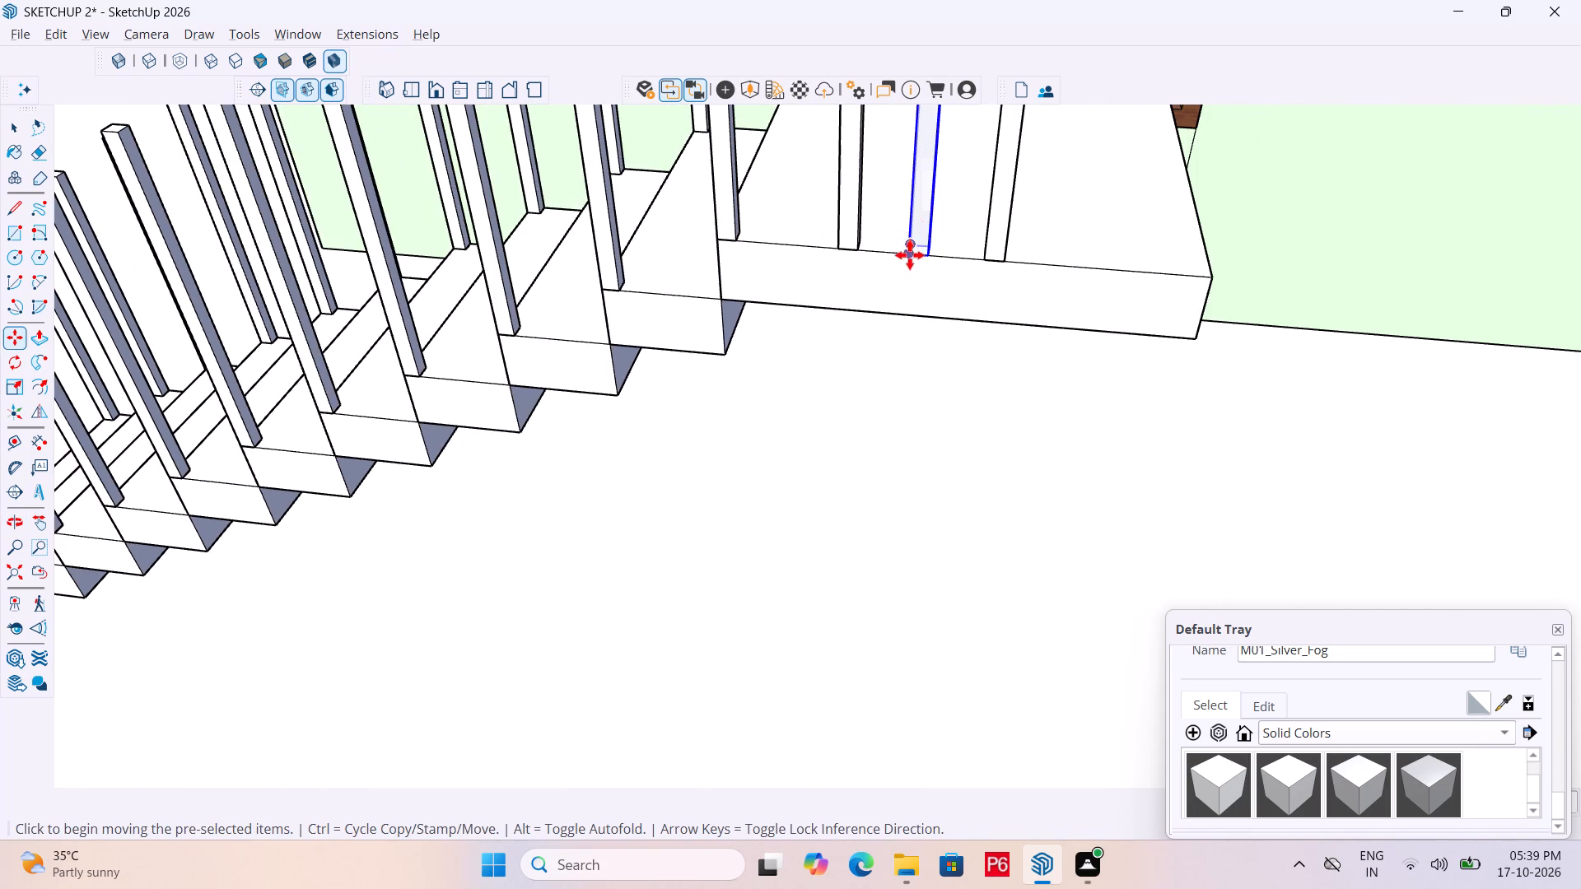
pyautogui.keyDown('ctrl'); pyautogui.click(910, 253); pyautogui.keyUp('ctrl')
pyautogui.click(782, 245)
pyautogui.click(785, 247)
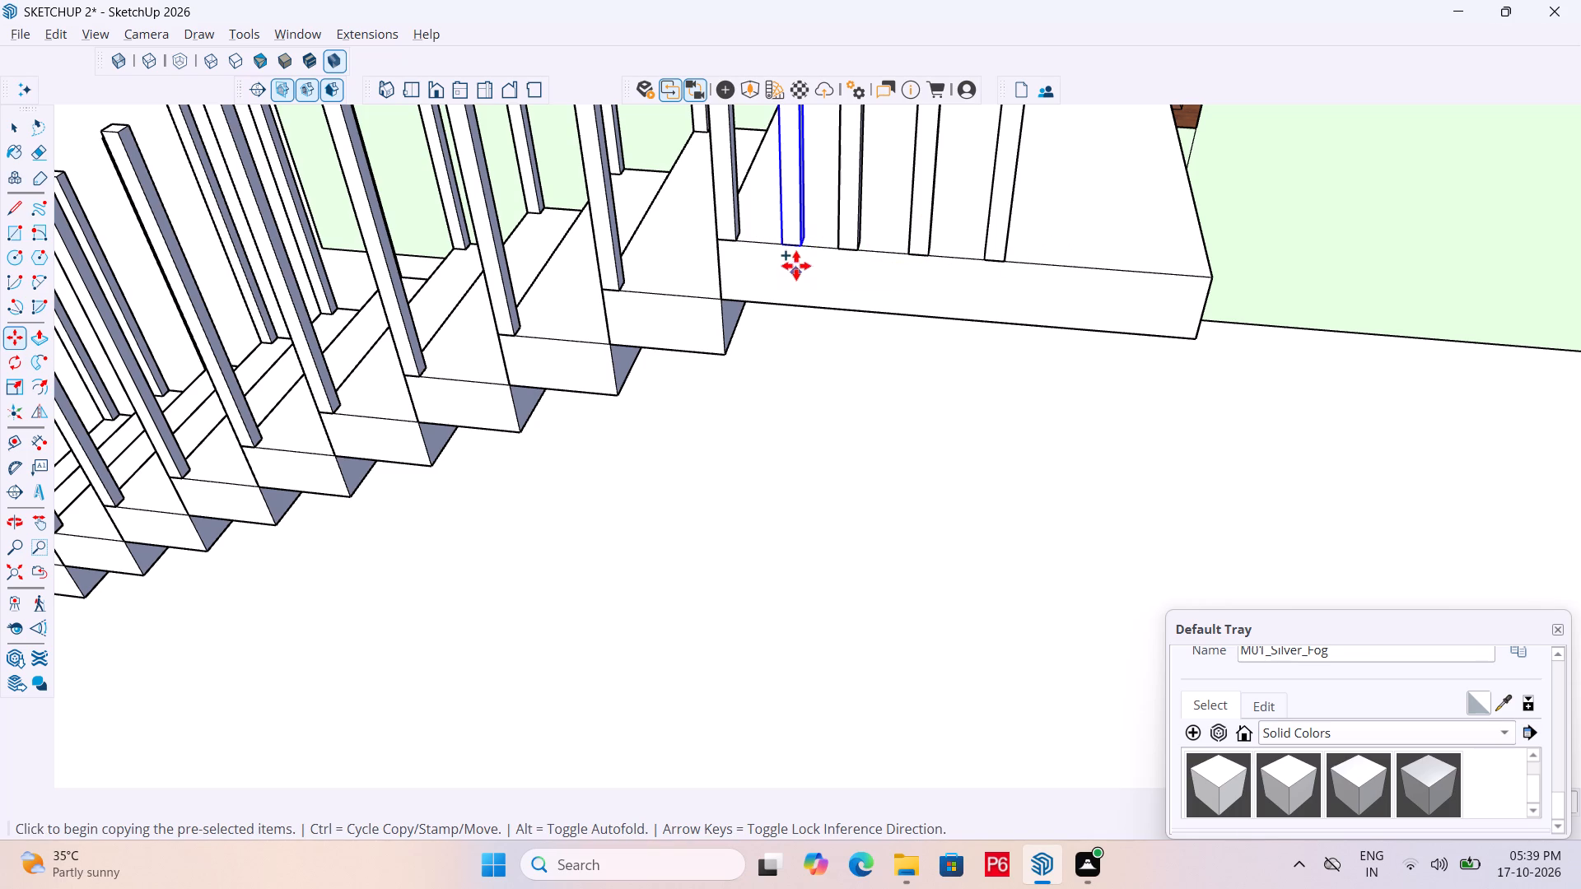
# Copy the post to two more spaced positions along the outer side edge, towards the landing's far corner.
pyautogui.scroll(5, 788, 254)
pyautogui.click(786, 238)
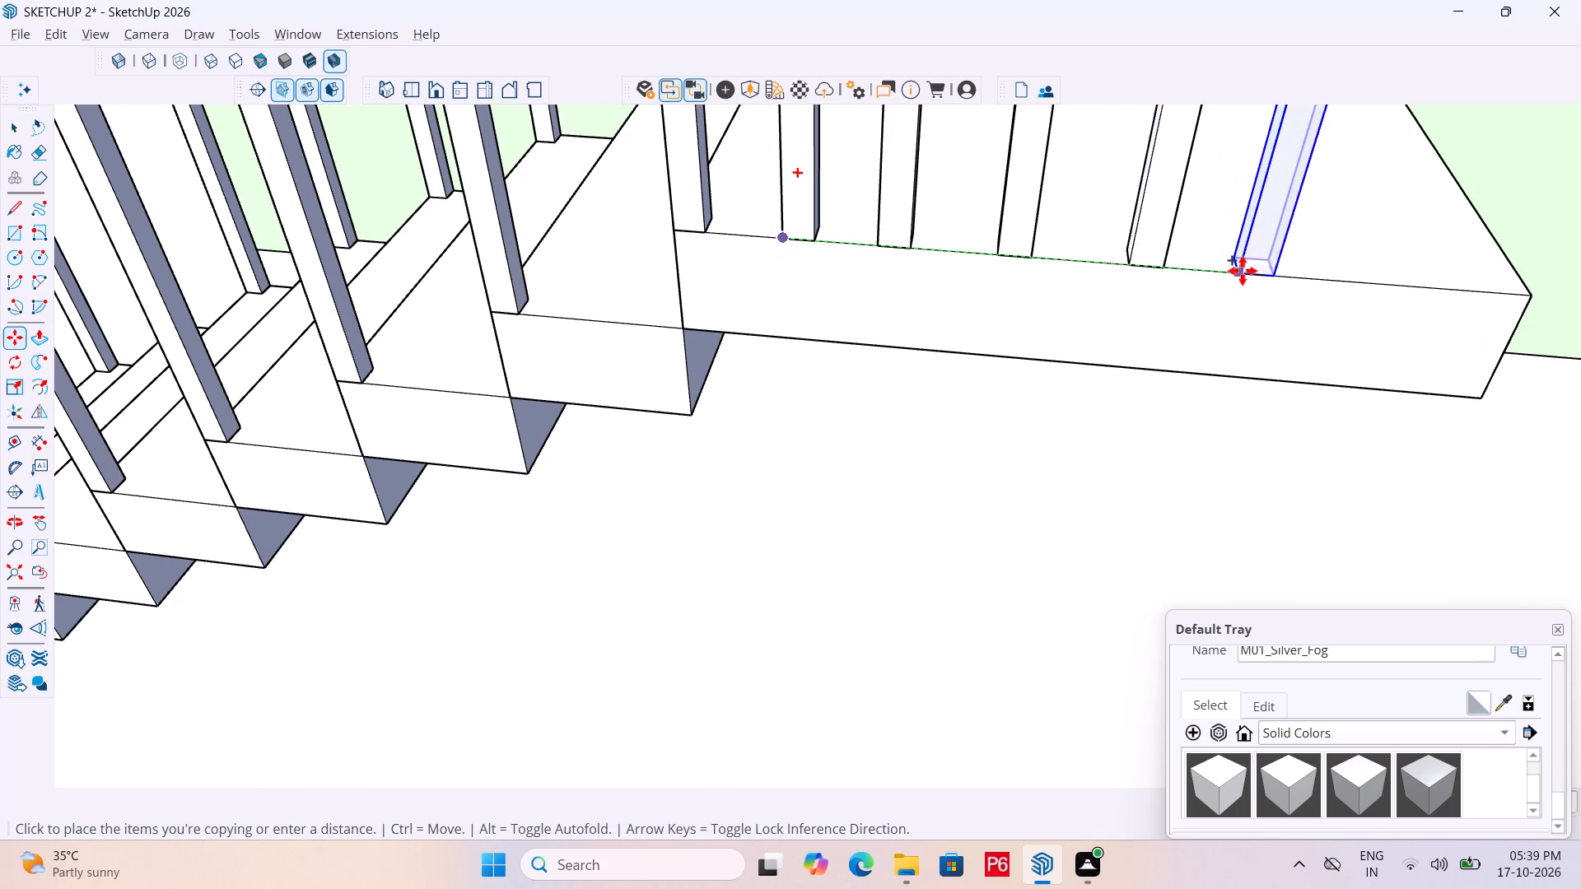
pyautogui.click(1250, 281)
pyautogui.keyDown('ctrl'); pyautogui.click(1253, 274); pyautogui.keyUp('ctrl')
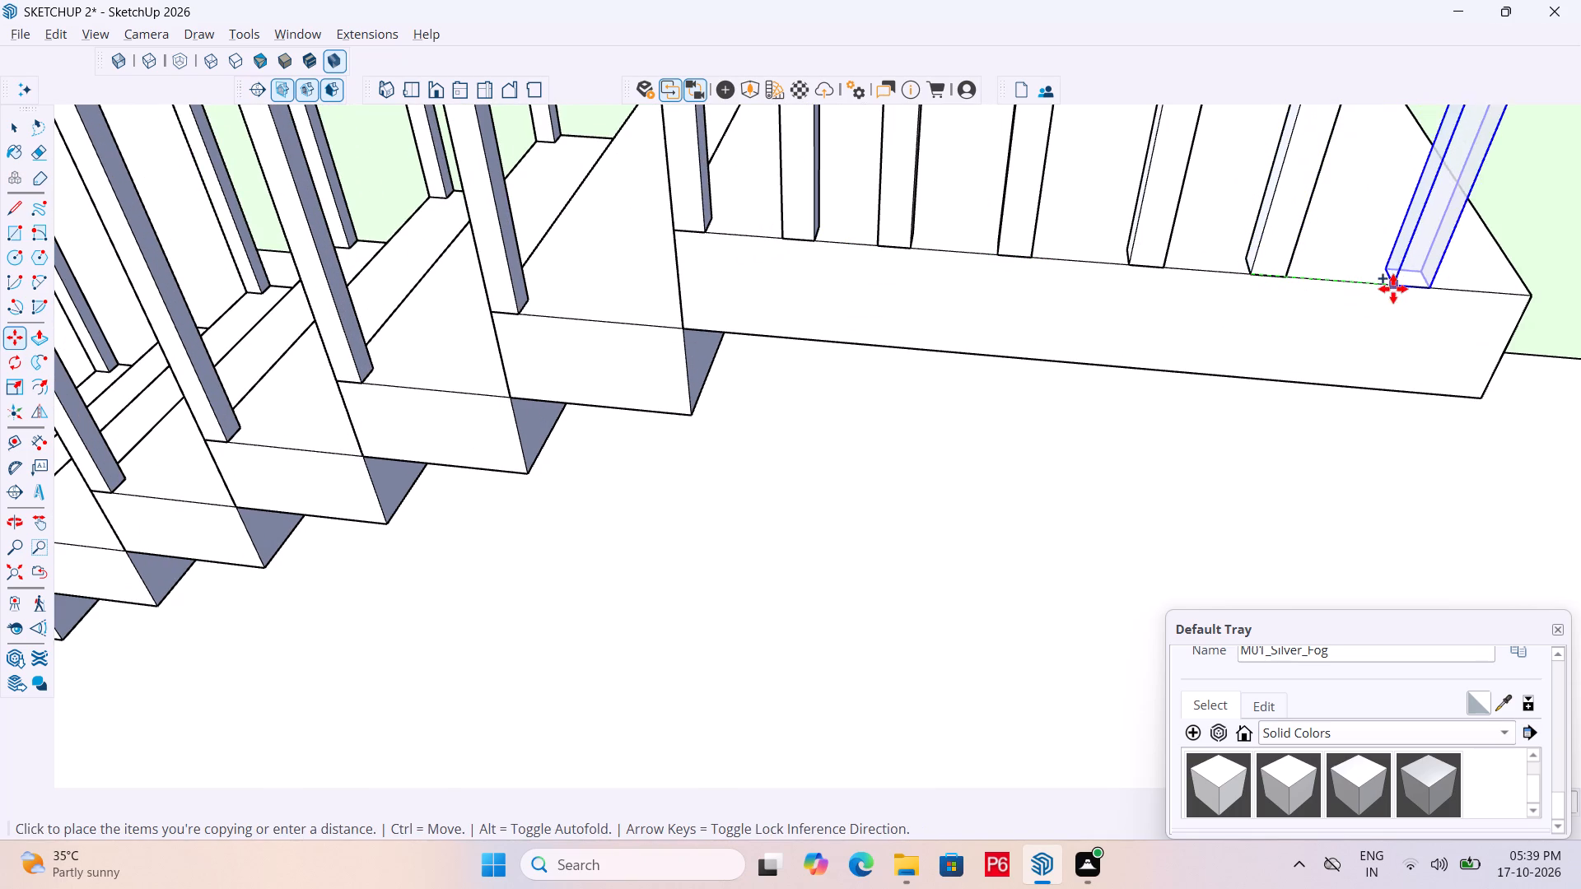
pyautogui.click(1380, 292)
# Copy the last side-edge post onto the landing's far outer corner.
pyautogui.moveTo(1453, 300); pyautogui.dragTo(1089, 235, button='middle')
pyautogui.scroll(-4, 966, 221)
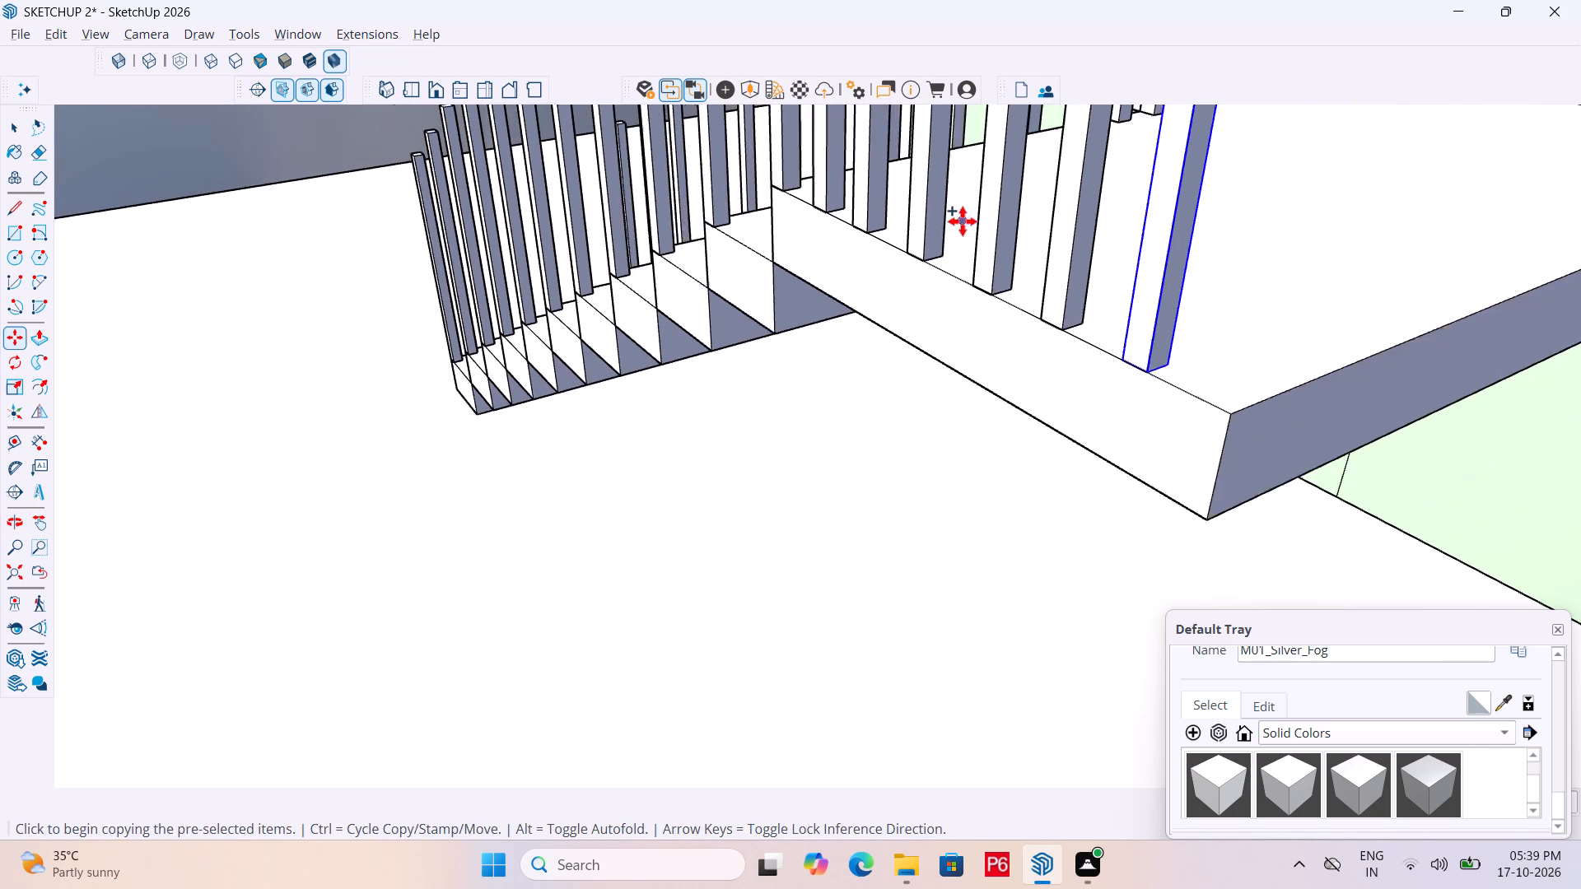
pyautogui.scroll(4, 1112, 340)
pyautogui.click(1137, 370)
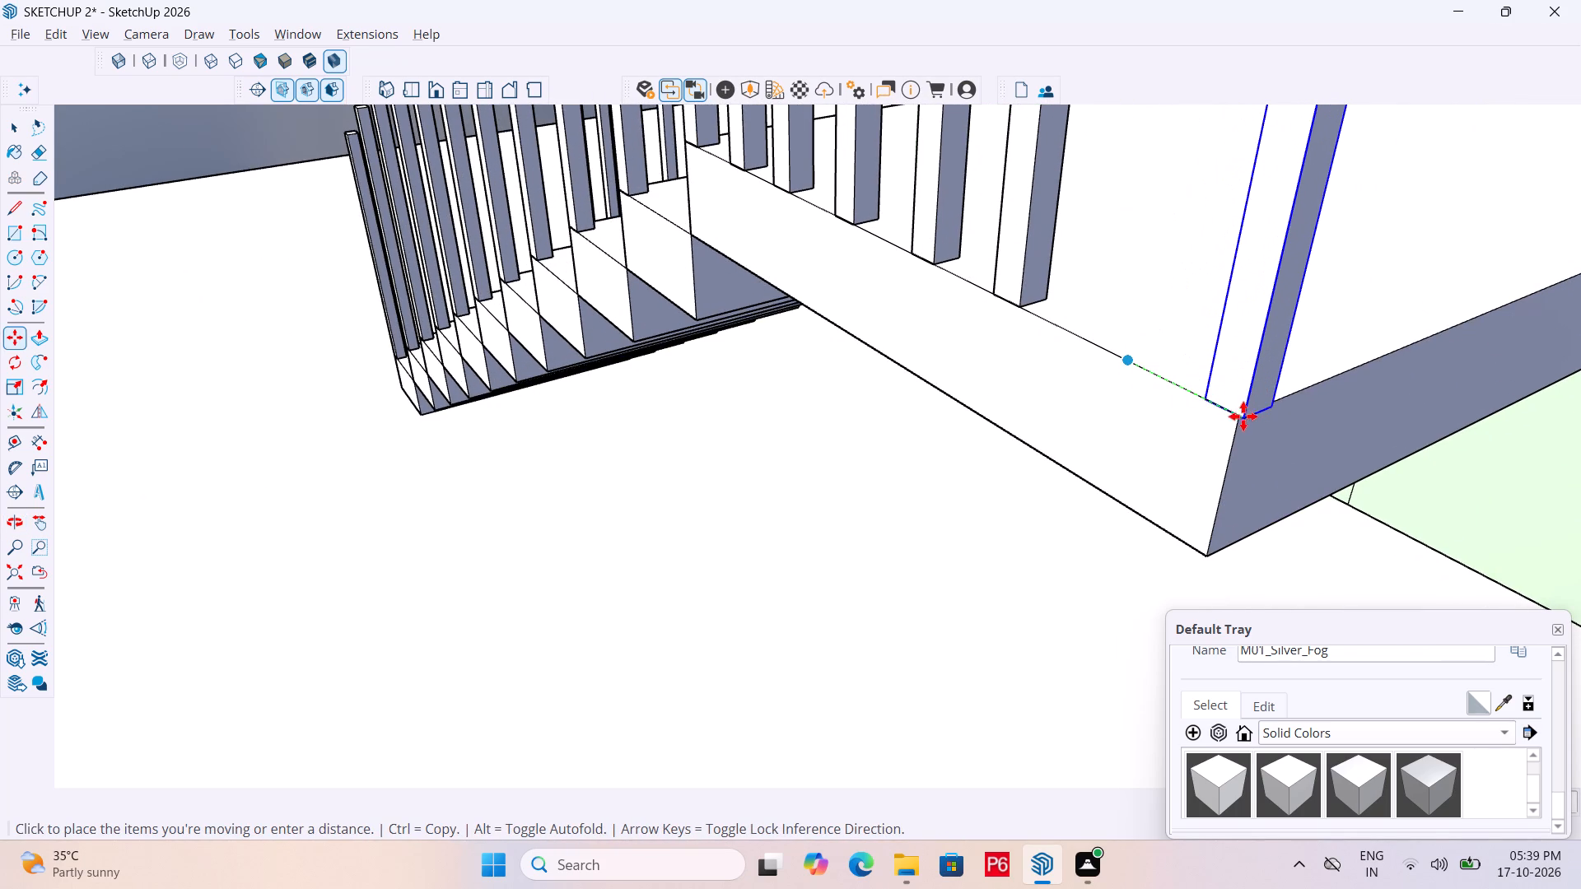
pyautogui.click(1237, 418)
pyautogui.scroll(-7, 865, 333)
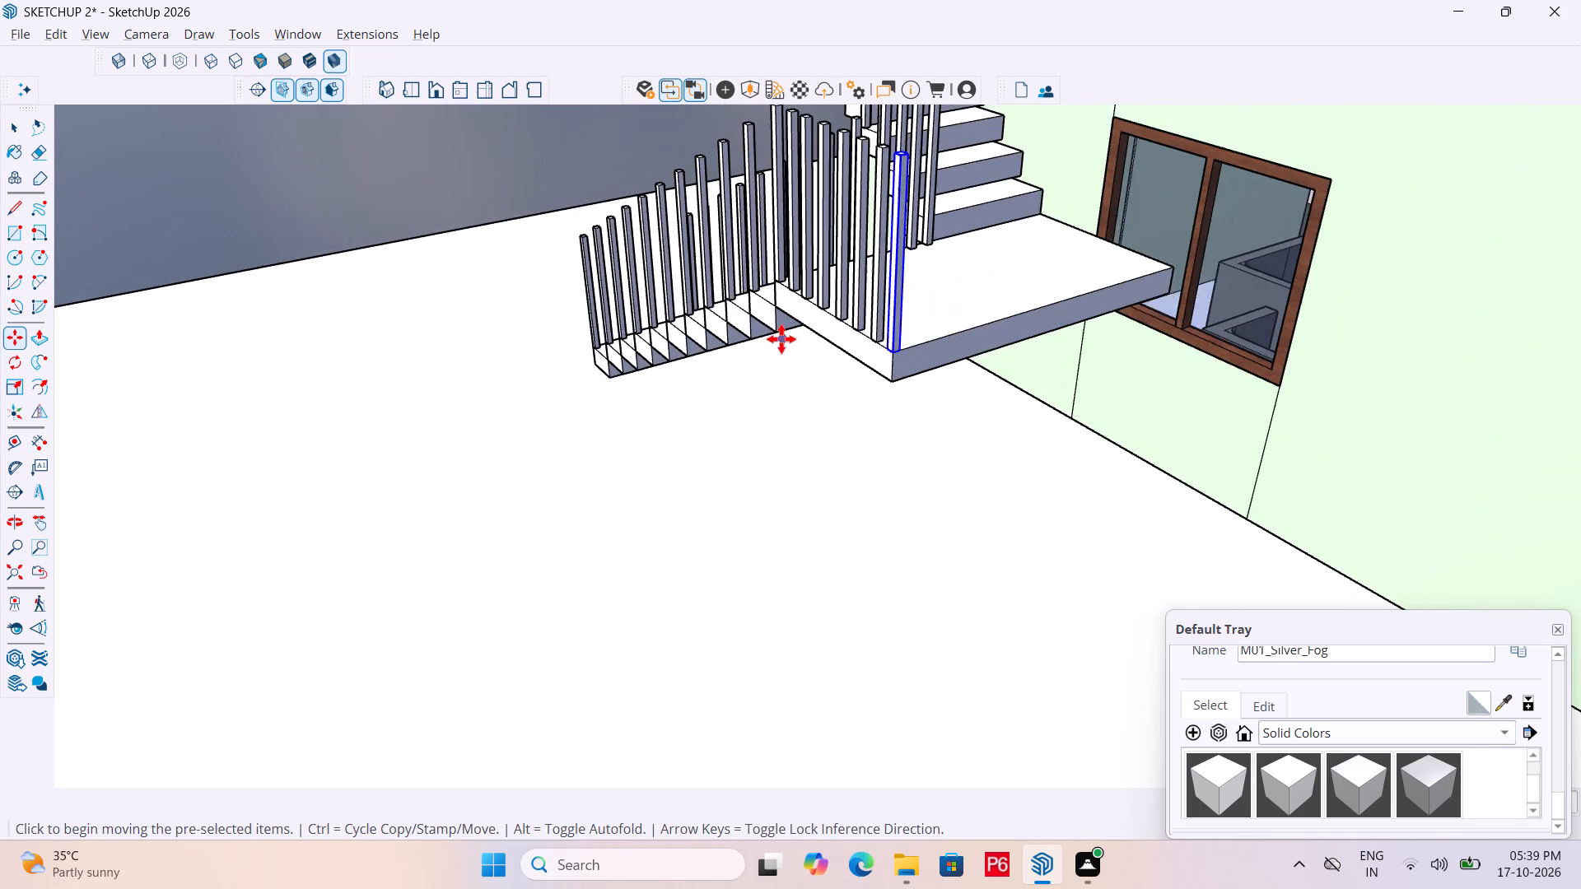
# Copy the far corner post a short distance along the landing's end edge, towards the house wall.
pyautogui.moveTo(977, 334); pyautogui.dragTo(858, 374, button='middle')
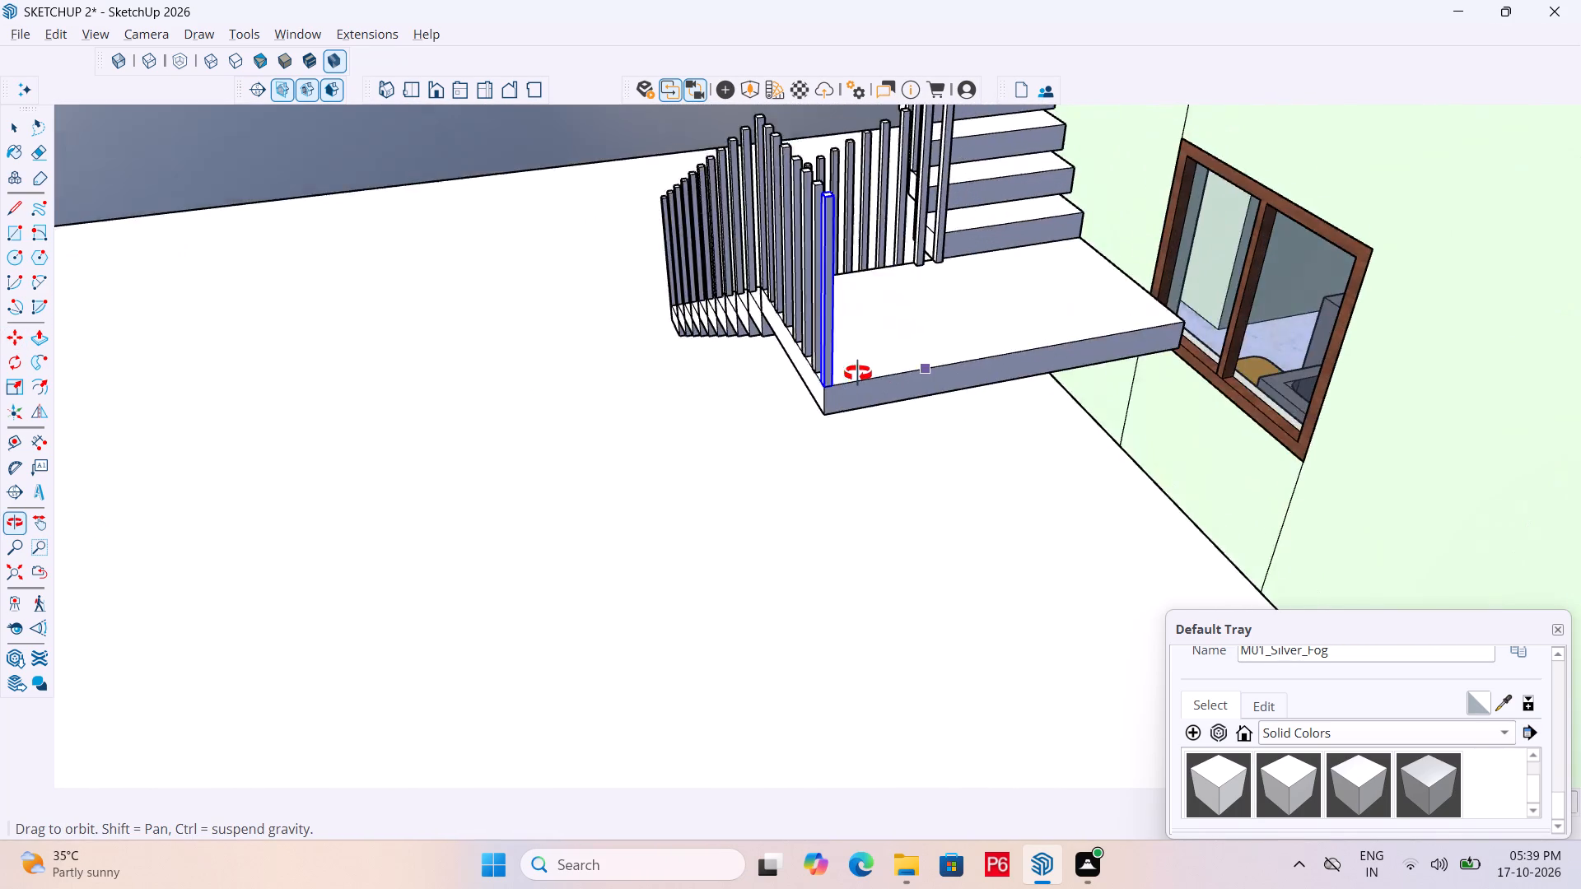
pyautogui.moveTo(858, 374); pyautogui.dragTo(935, 366, button='middle')
pyautogui.scroll(5, 935, 366)
pyautogui.click(824, 389)
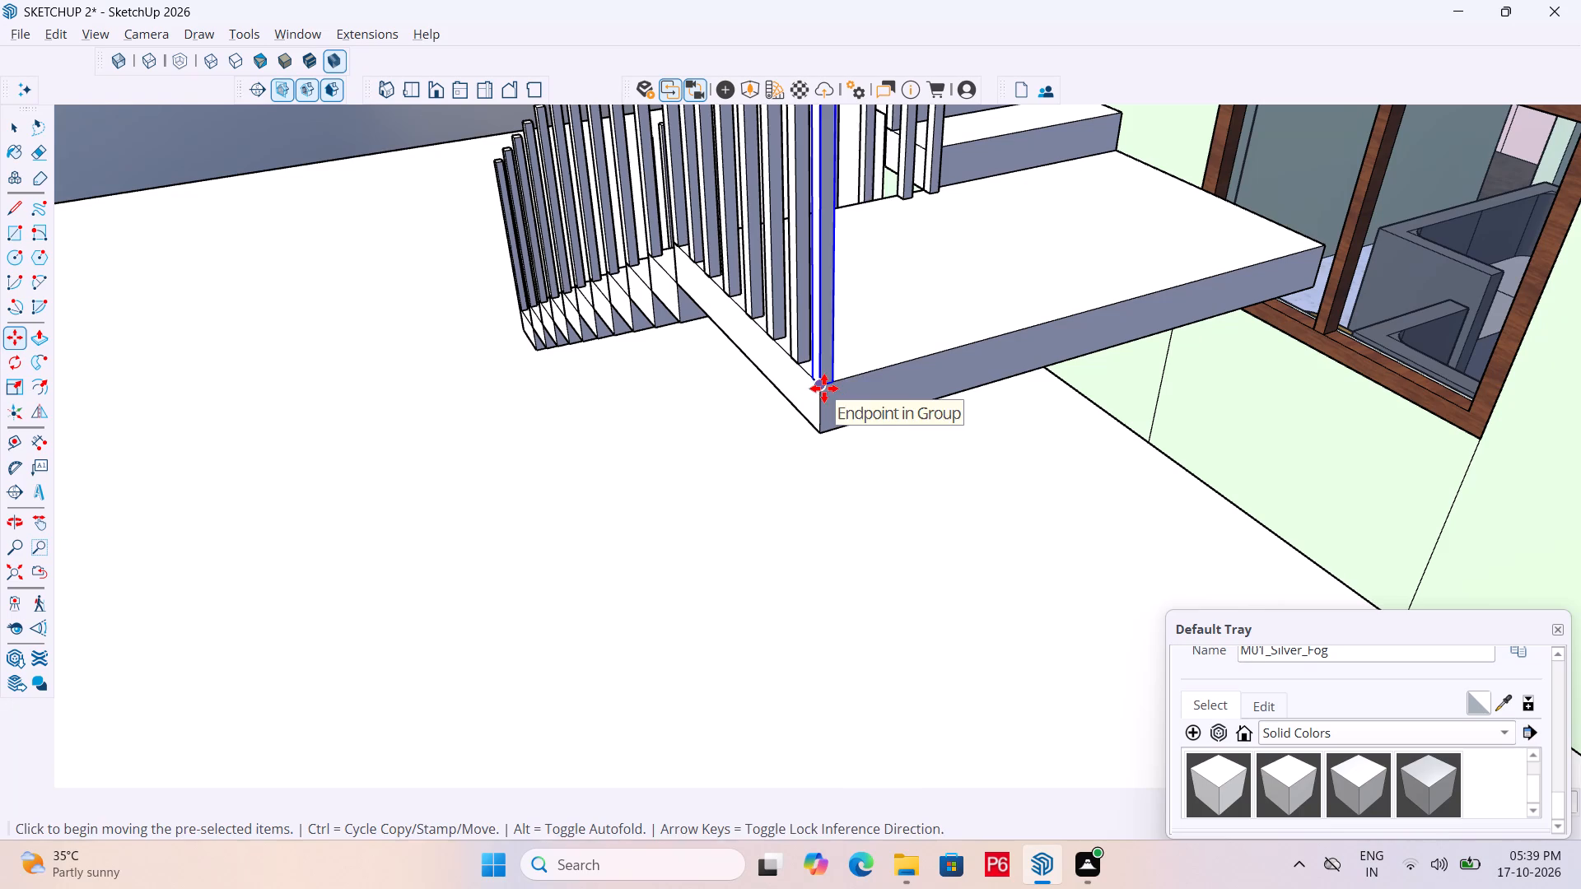
pyautogui.click(865, 372)
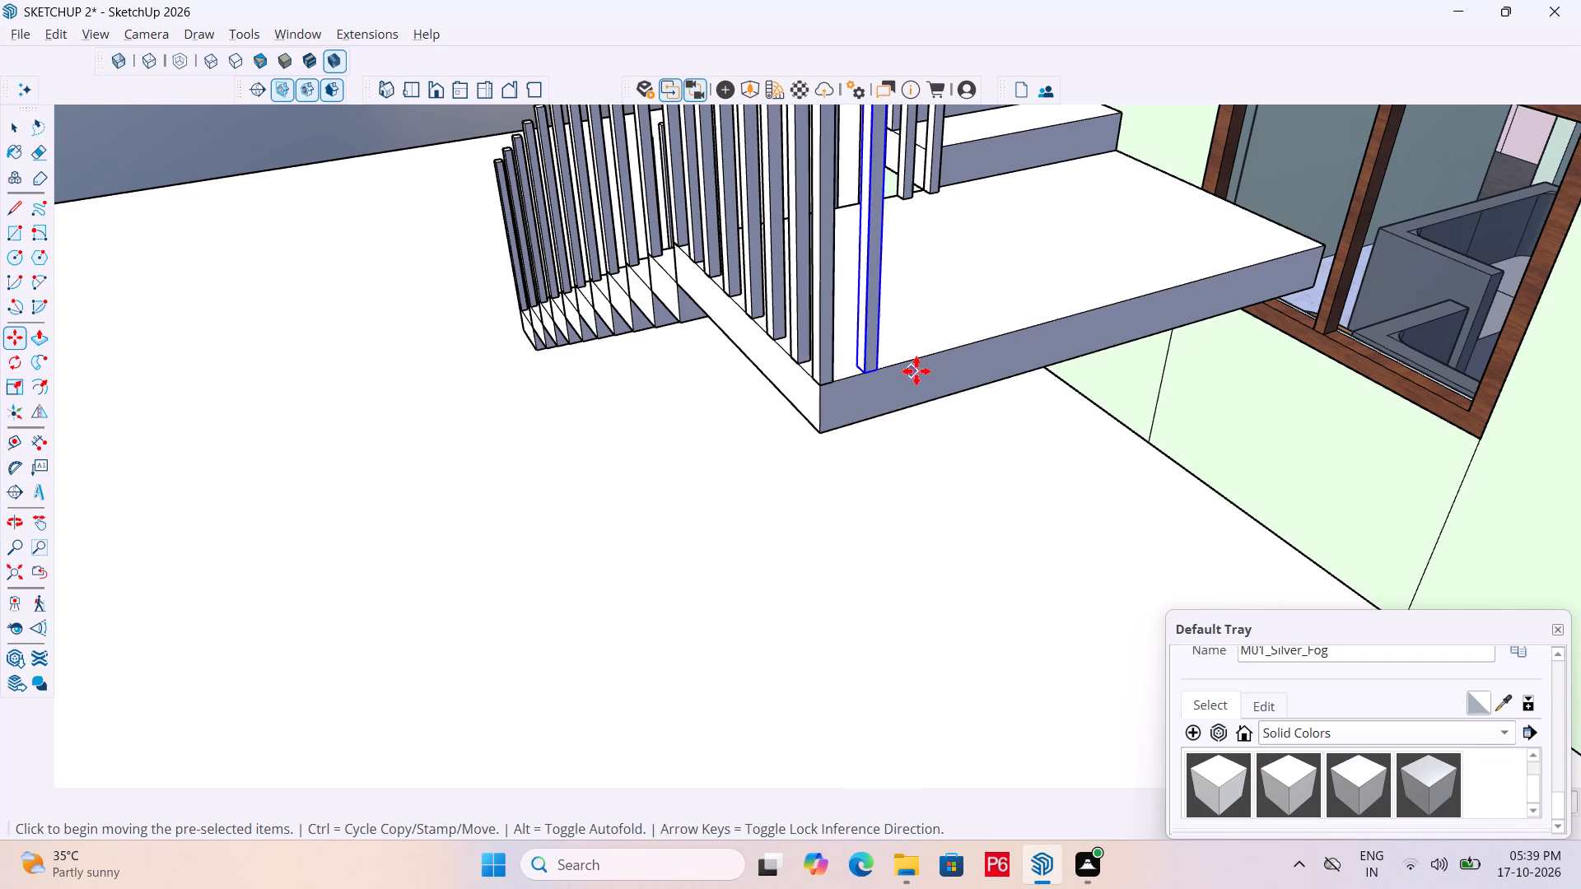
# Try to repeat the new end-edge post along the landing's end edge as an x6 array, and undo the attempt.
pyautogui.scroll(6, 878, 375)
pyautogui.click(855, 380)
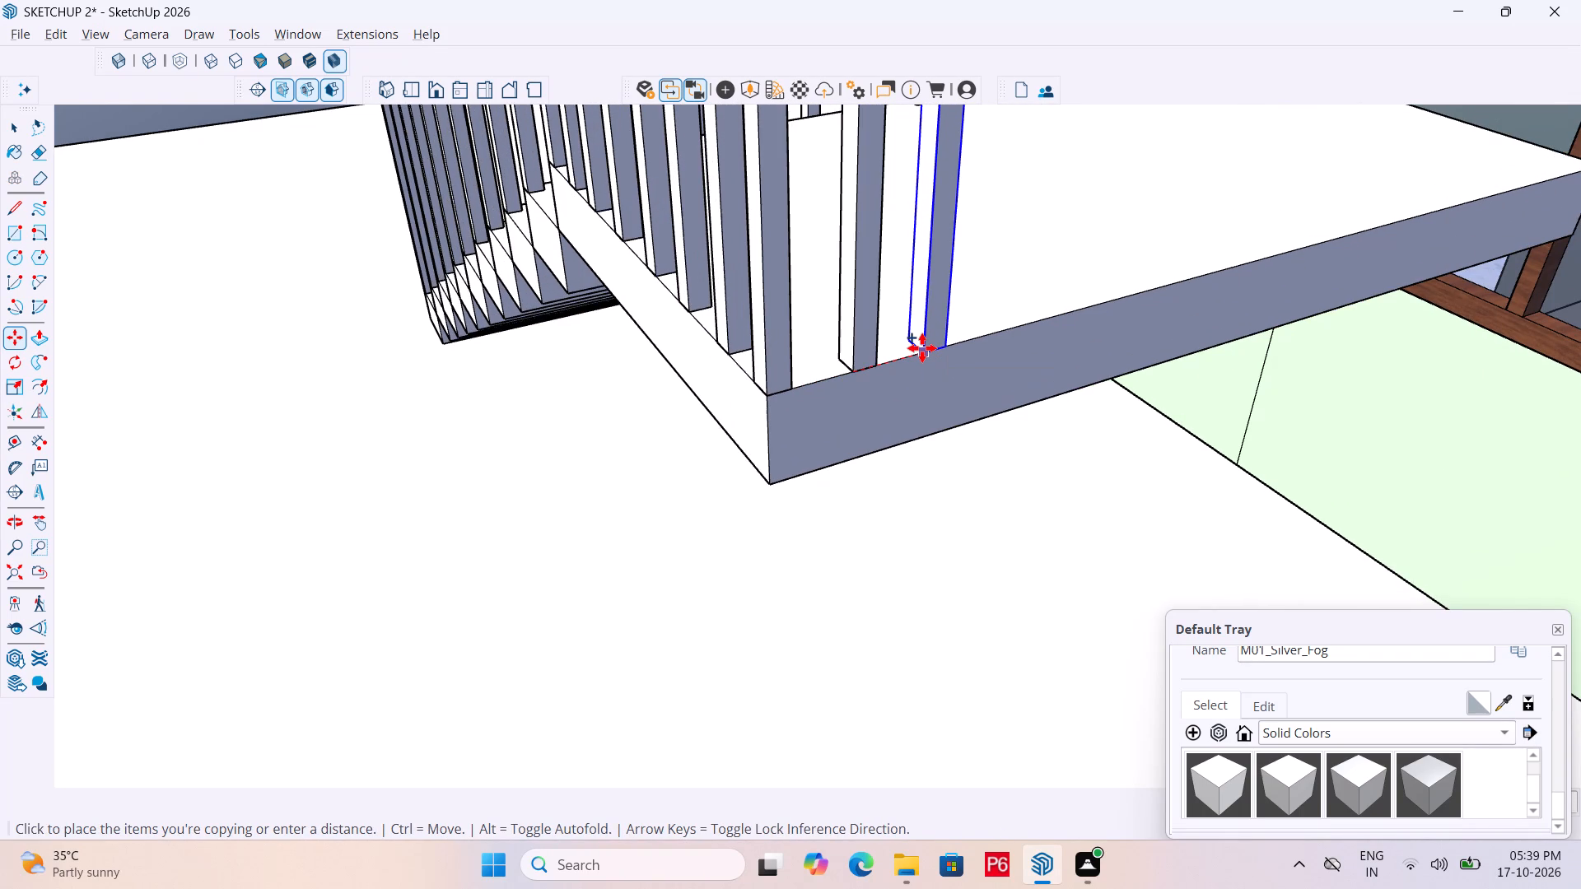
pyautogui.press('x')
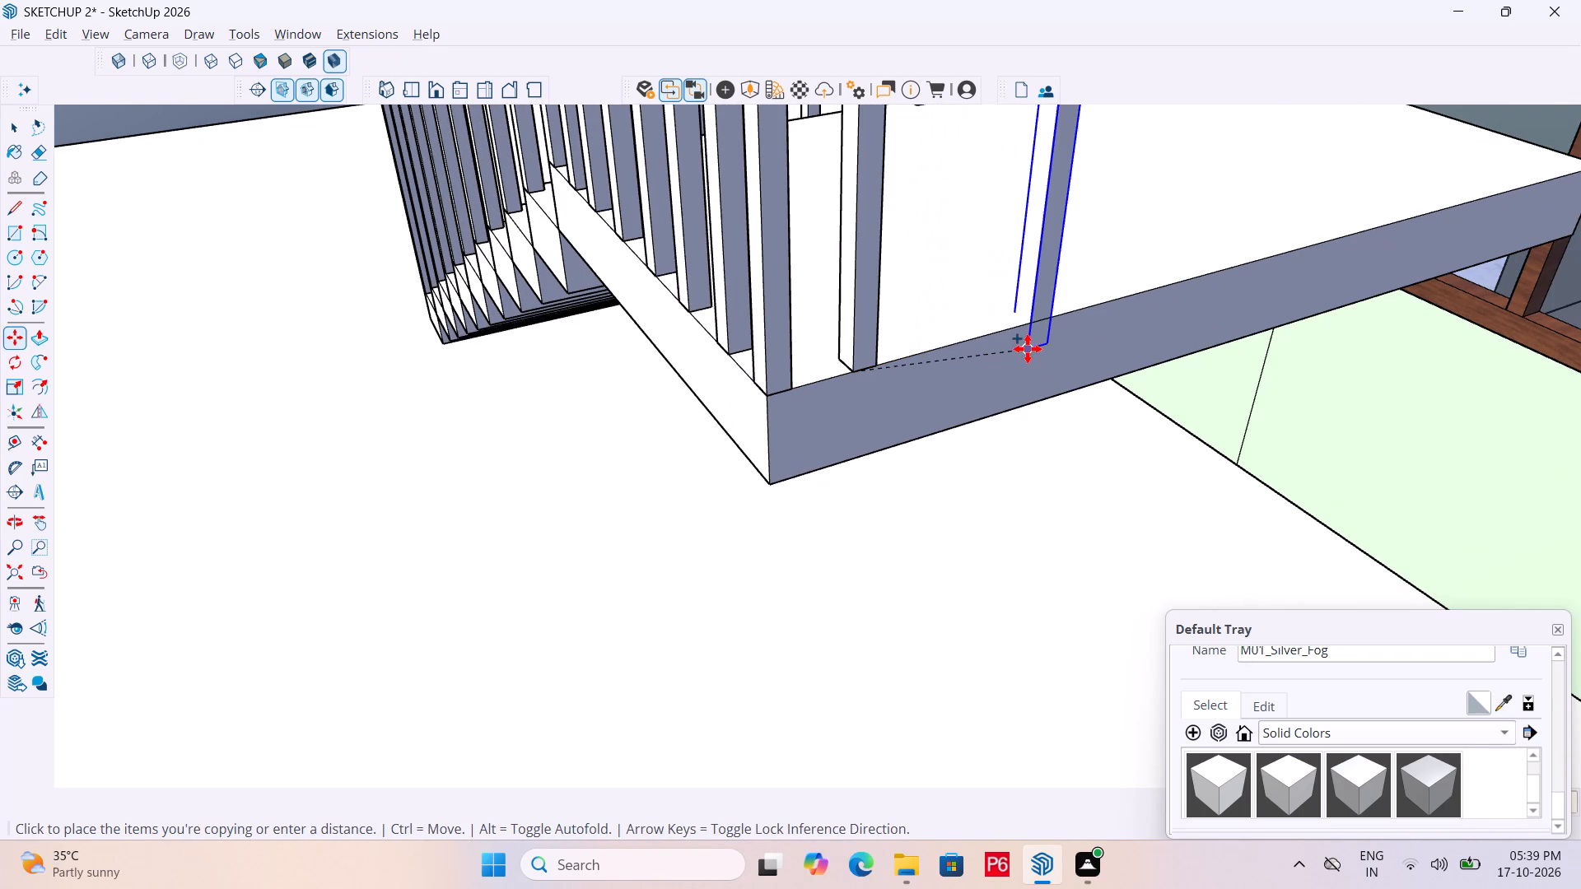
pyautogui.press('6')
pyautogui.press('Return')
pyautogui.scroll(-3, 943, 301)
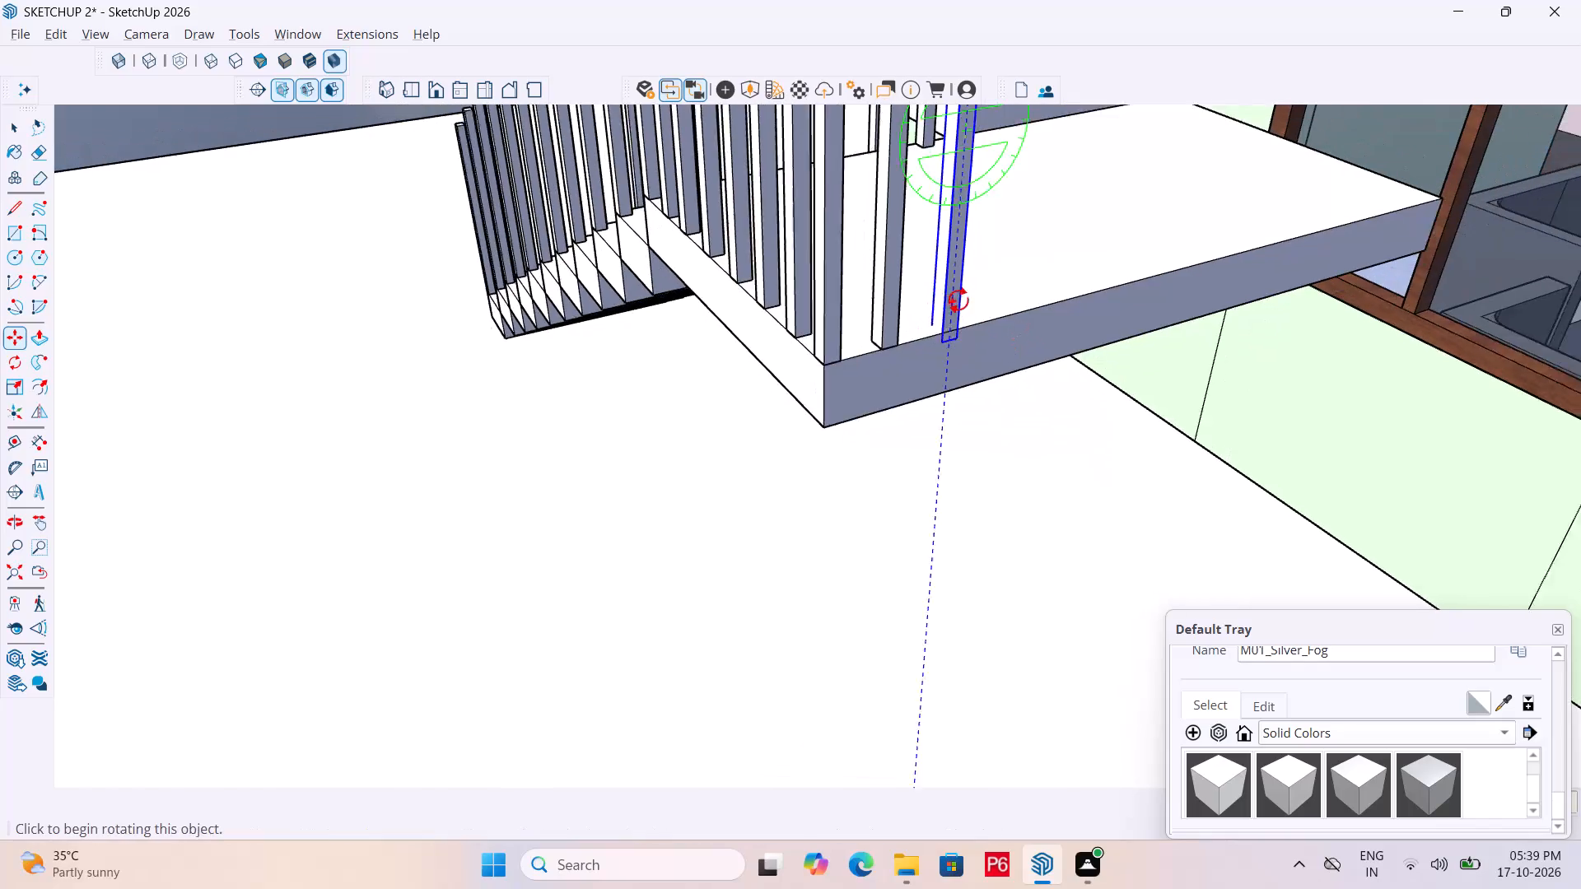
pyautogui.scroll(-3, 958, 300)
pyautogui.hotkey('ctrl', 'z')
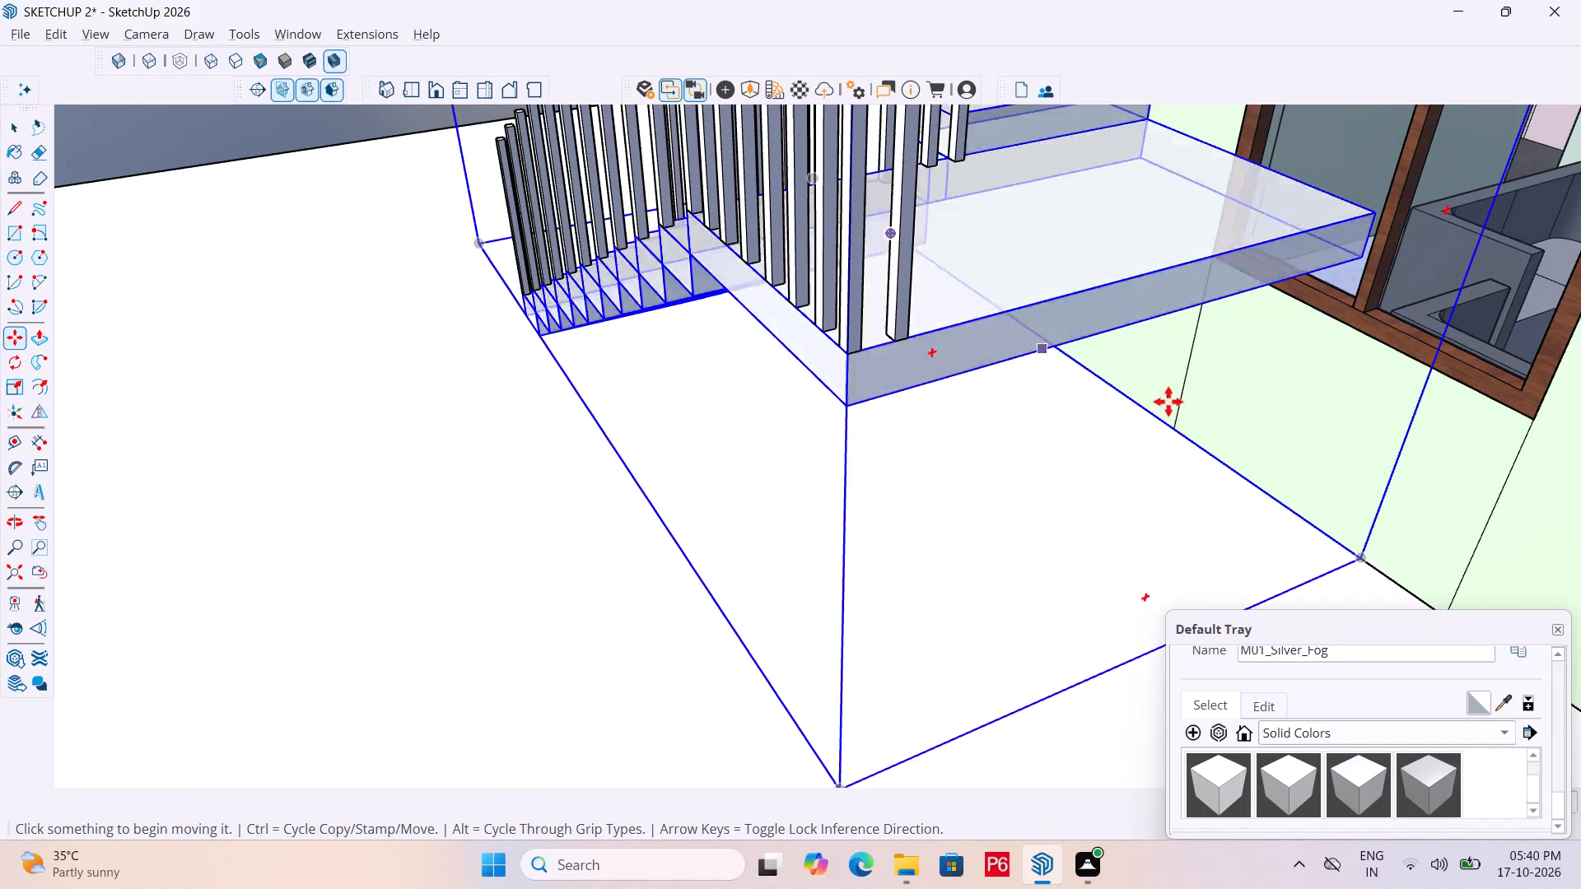
# Close the Default Tray.
pyautogui.click(1559, 631)
# Copy the last end-edge post about 7 5/16" further along the landing's end edge, towards the house wall.
pyautogui.scroll(2, 912, 308)
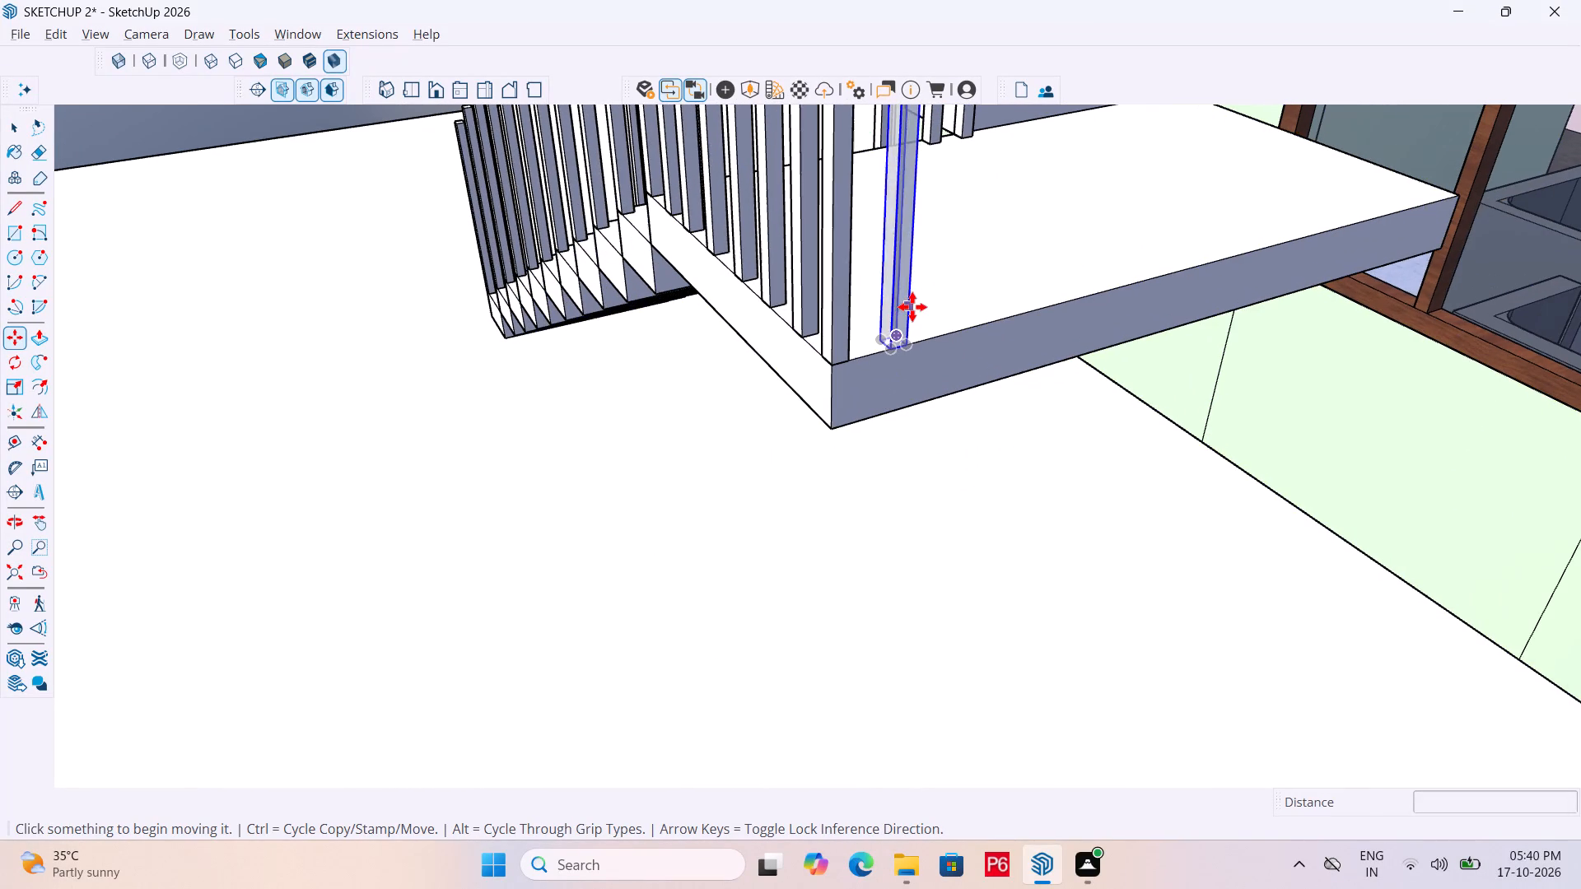
pyautogui.press('space')
pyautogui.click(906, 305)
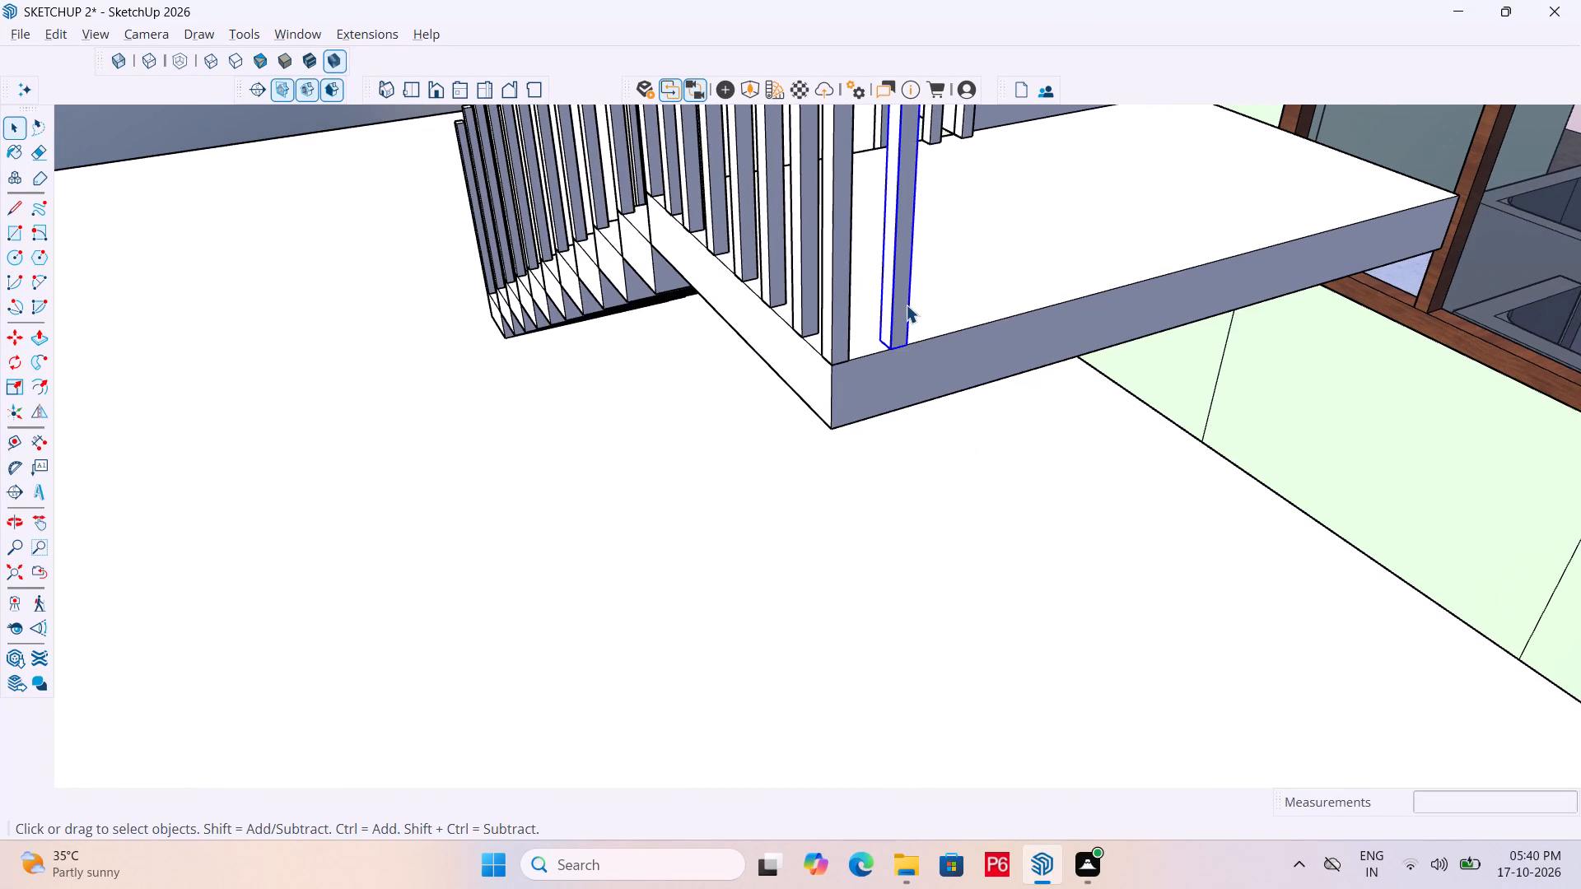
pyautogui.scroll(5, 907, 312)
pyautogui.press('m')
pyautogui.click(882, 375)
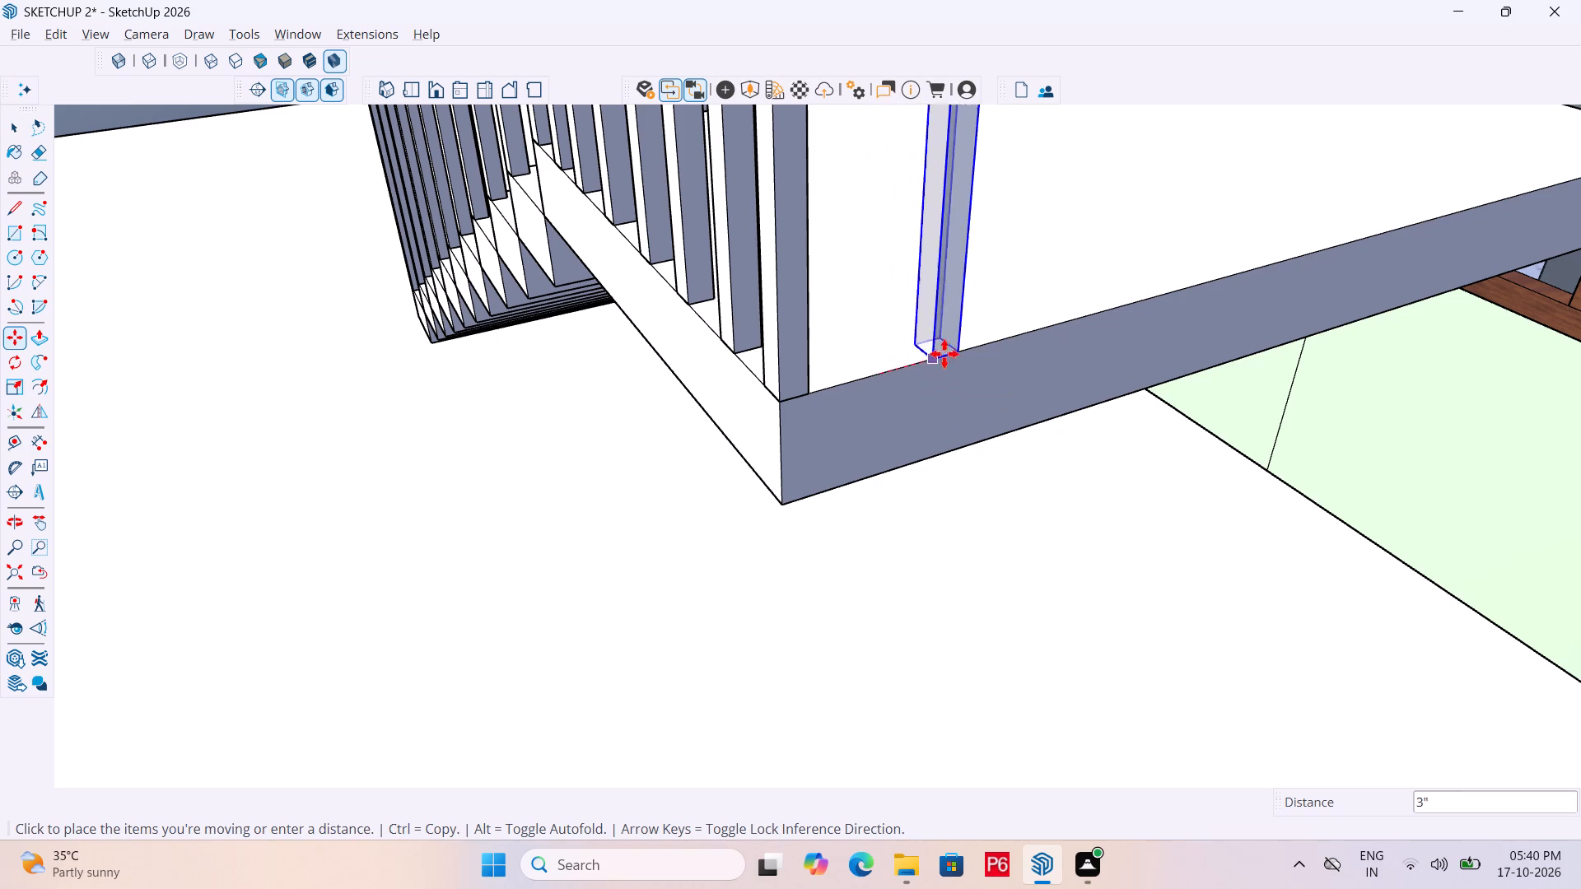
pyautogui.click(1005, 340)
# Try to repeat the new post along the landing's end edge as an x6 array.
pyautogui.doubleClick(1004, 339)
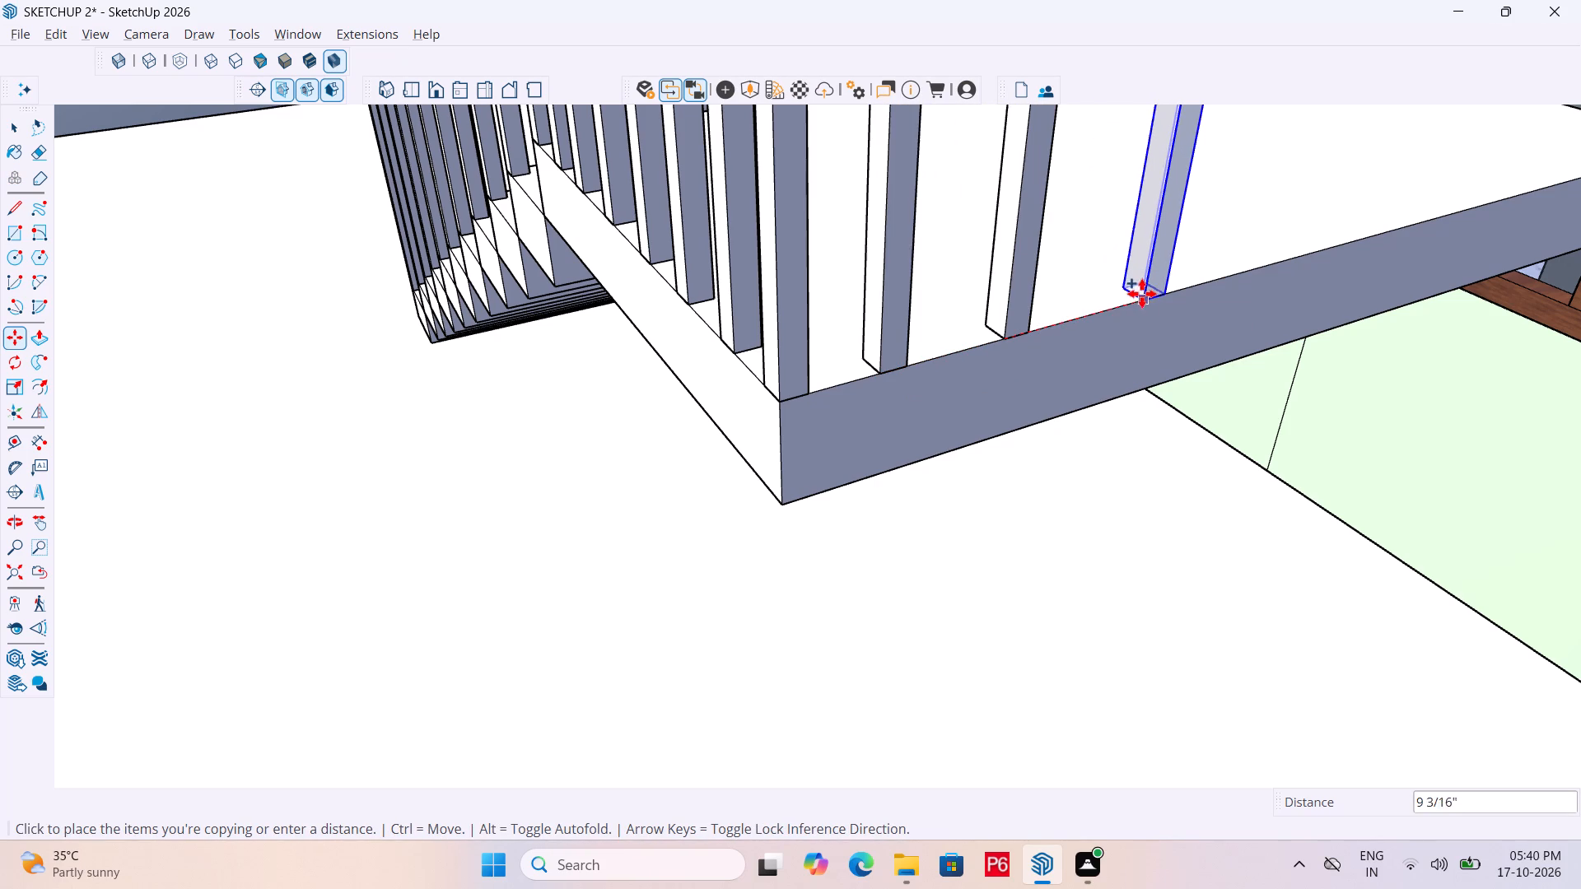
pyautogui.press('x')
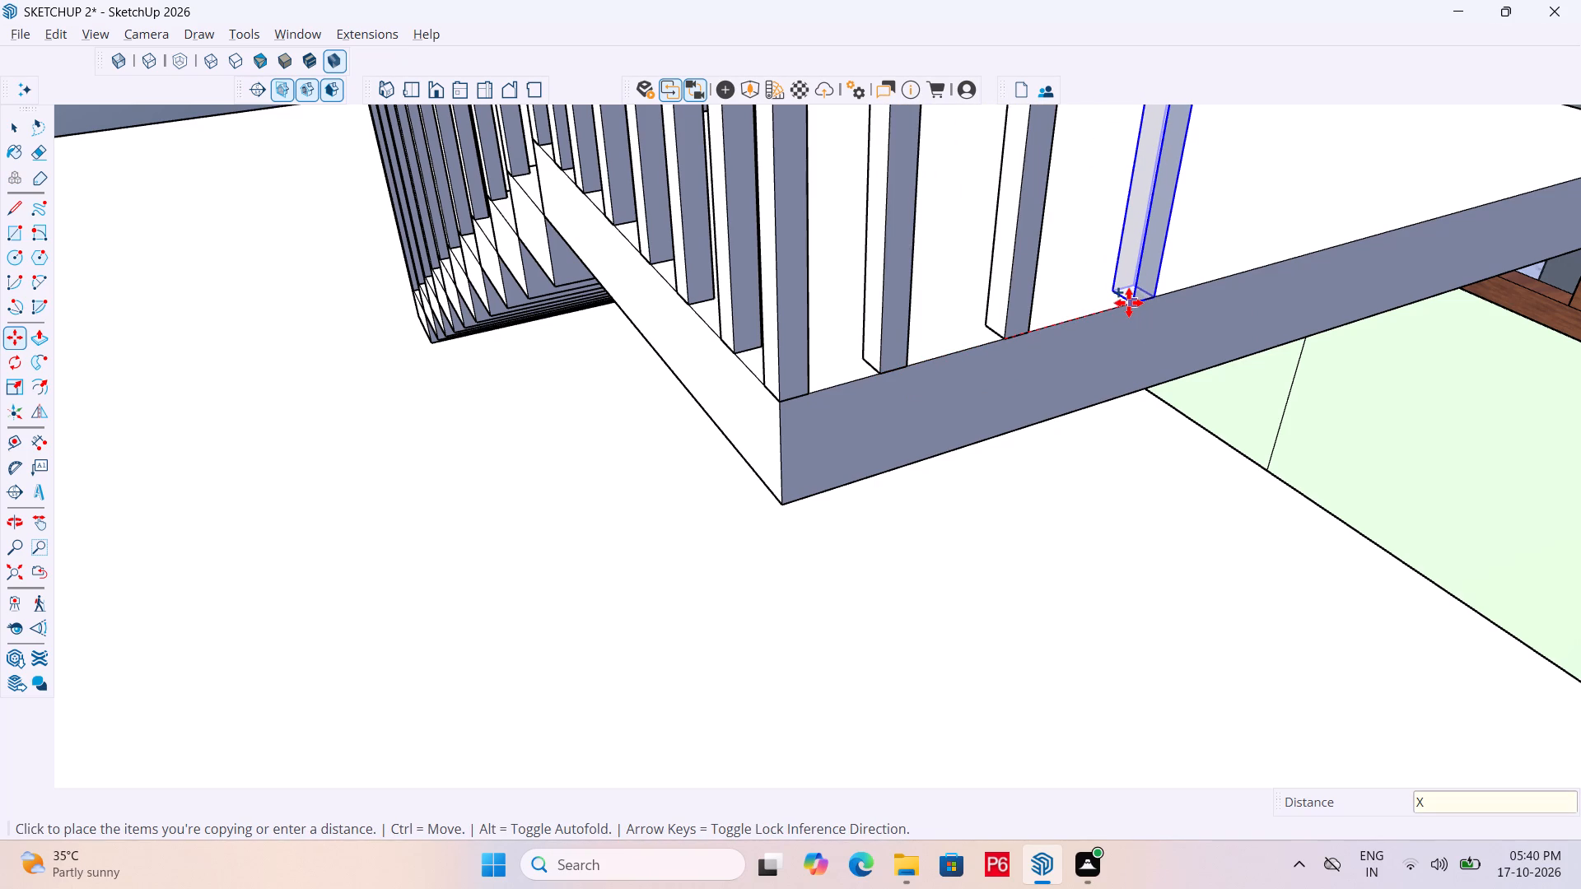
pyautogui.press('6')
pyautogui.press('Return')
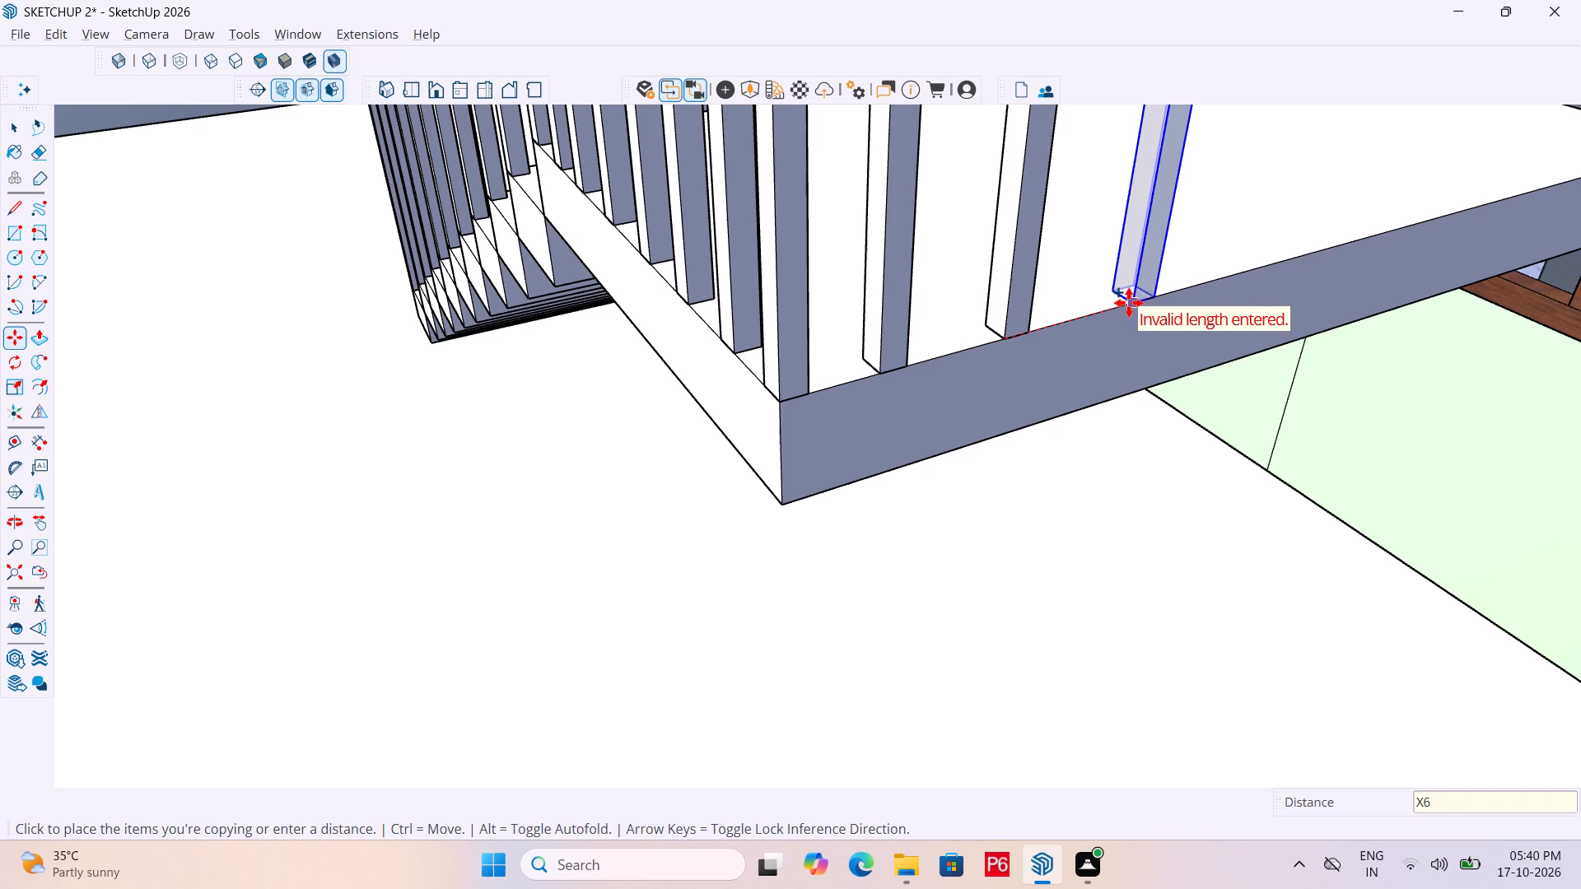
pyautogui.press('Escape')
# Copy the last end-edge post about 7 9/16" further along the landing's end edge, towards the house wall.
pyautogui.scroll(-6, 777, 329)
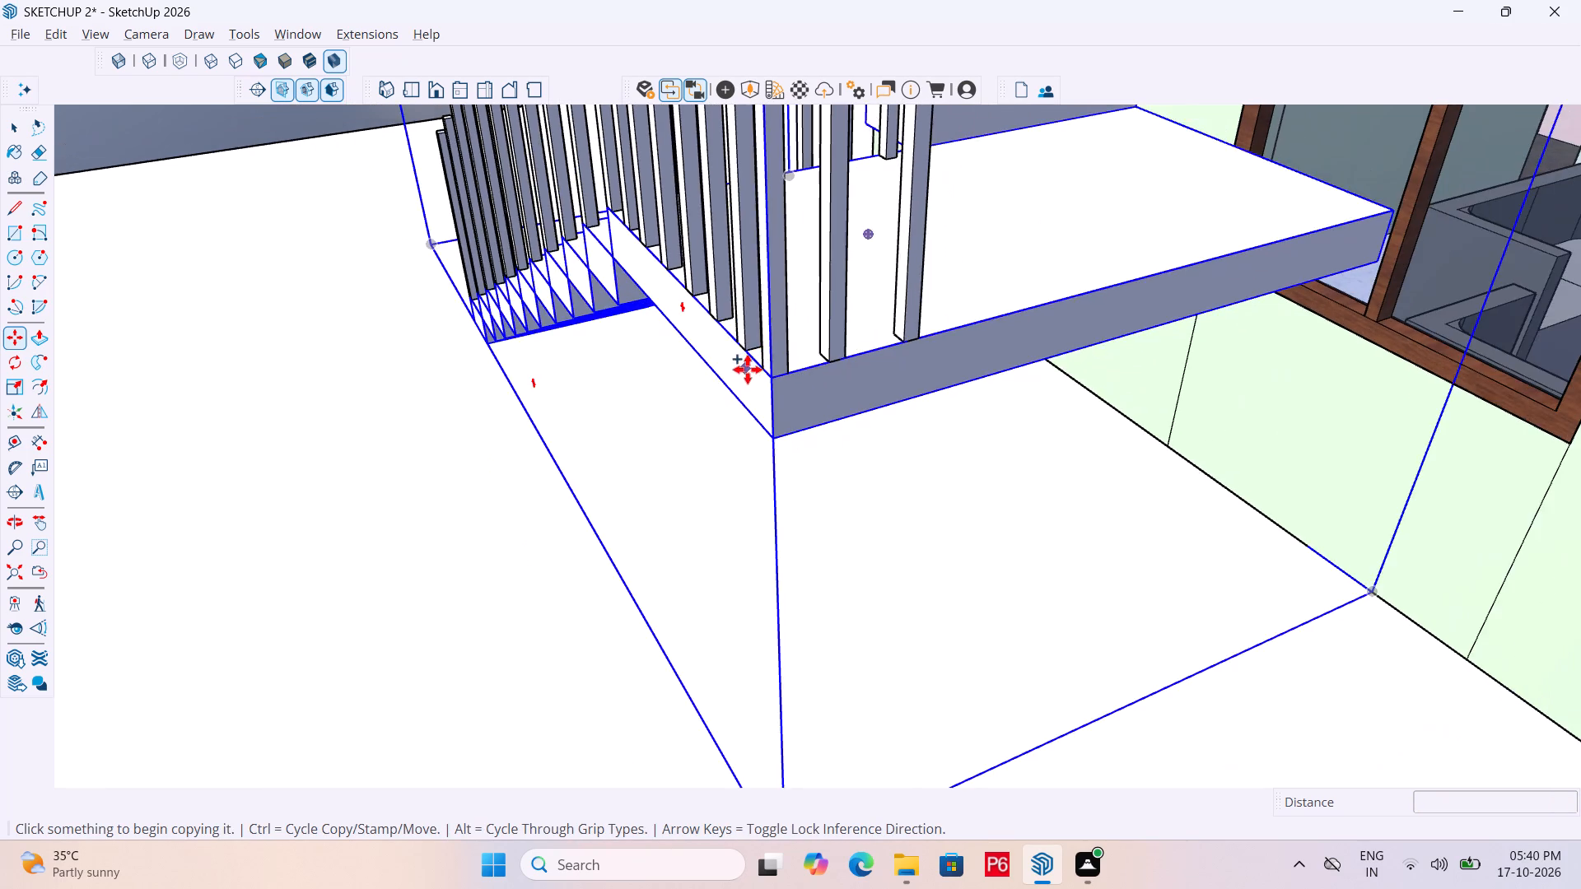
pyautogui.scroll(-5, 952, 481)
pyautogui.moveTo(527, 407); pyautogui.dragTo(508, 417, button='middle')
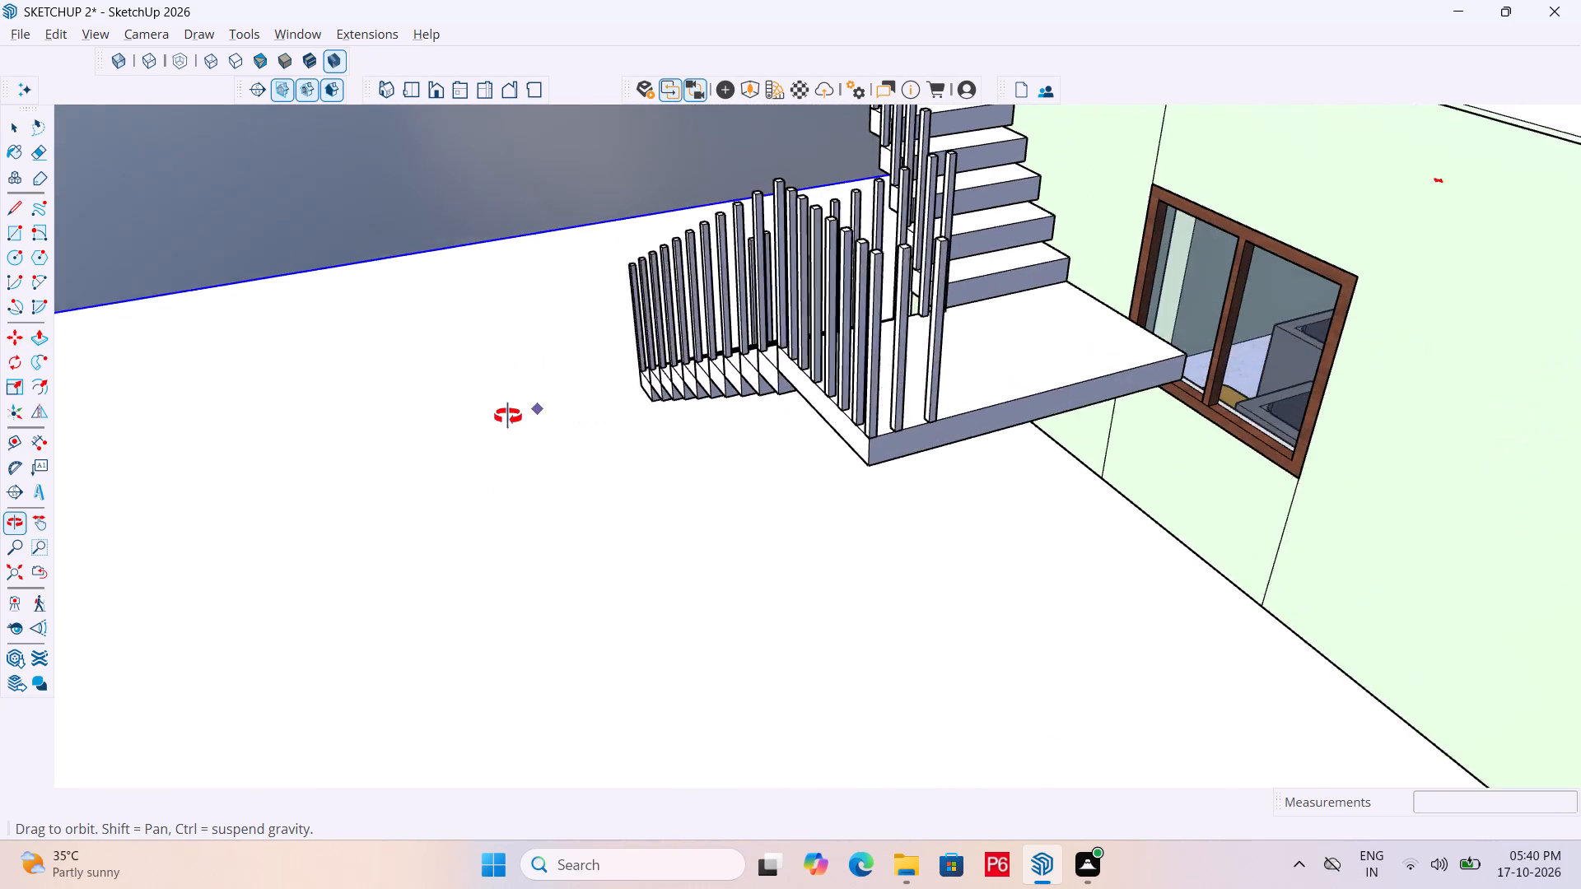
pyautogui.moveTo(508, 417); pyautogui.dragTo(483, 422, button='middle')
pyautogui.scroll(-6, 597, 453)
pyautogui.scroll(-4, 641, 362)
pyautogui.moveTo(868, 310); pyautogui.dragTo(923, 310, button='middle')
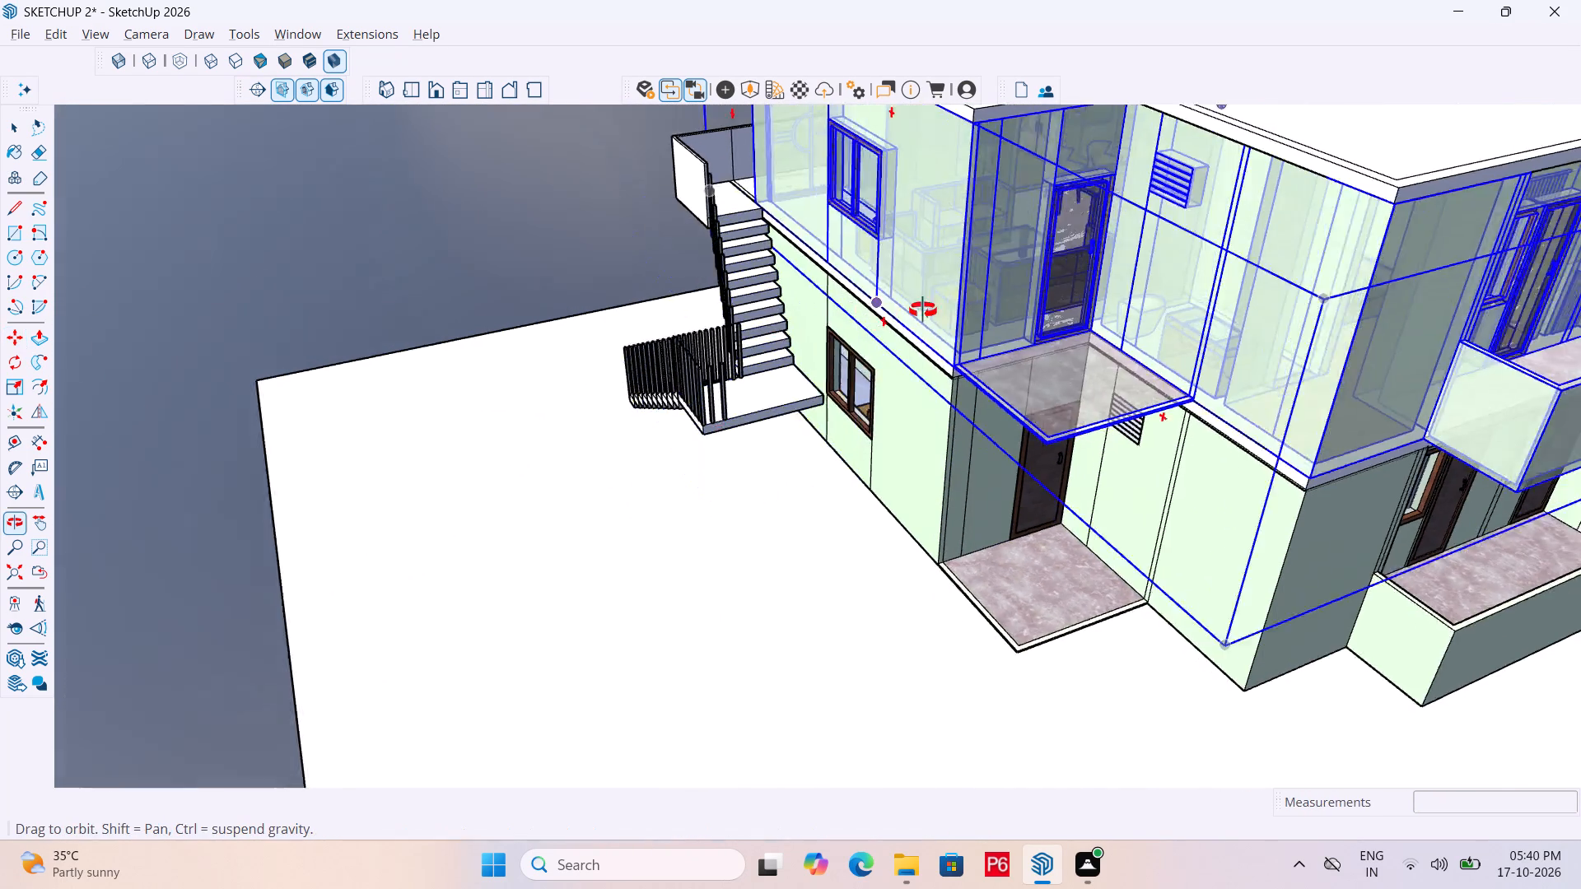
pyautogui.moveTo(923, 310); pyautogui.dragTo(1032, 326, button='middle')
pyautogui.scroll(6, 1032, 326)
pyautogui.scroll(5, 346, 555)
pyautogui.scroll(6, 1024, 235)
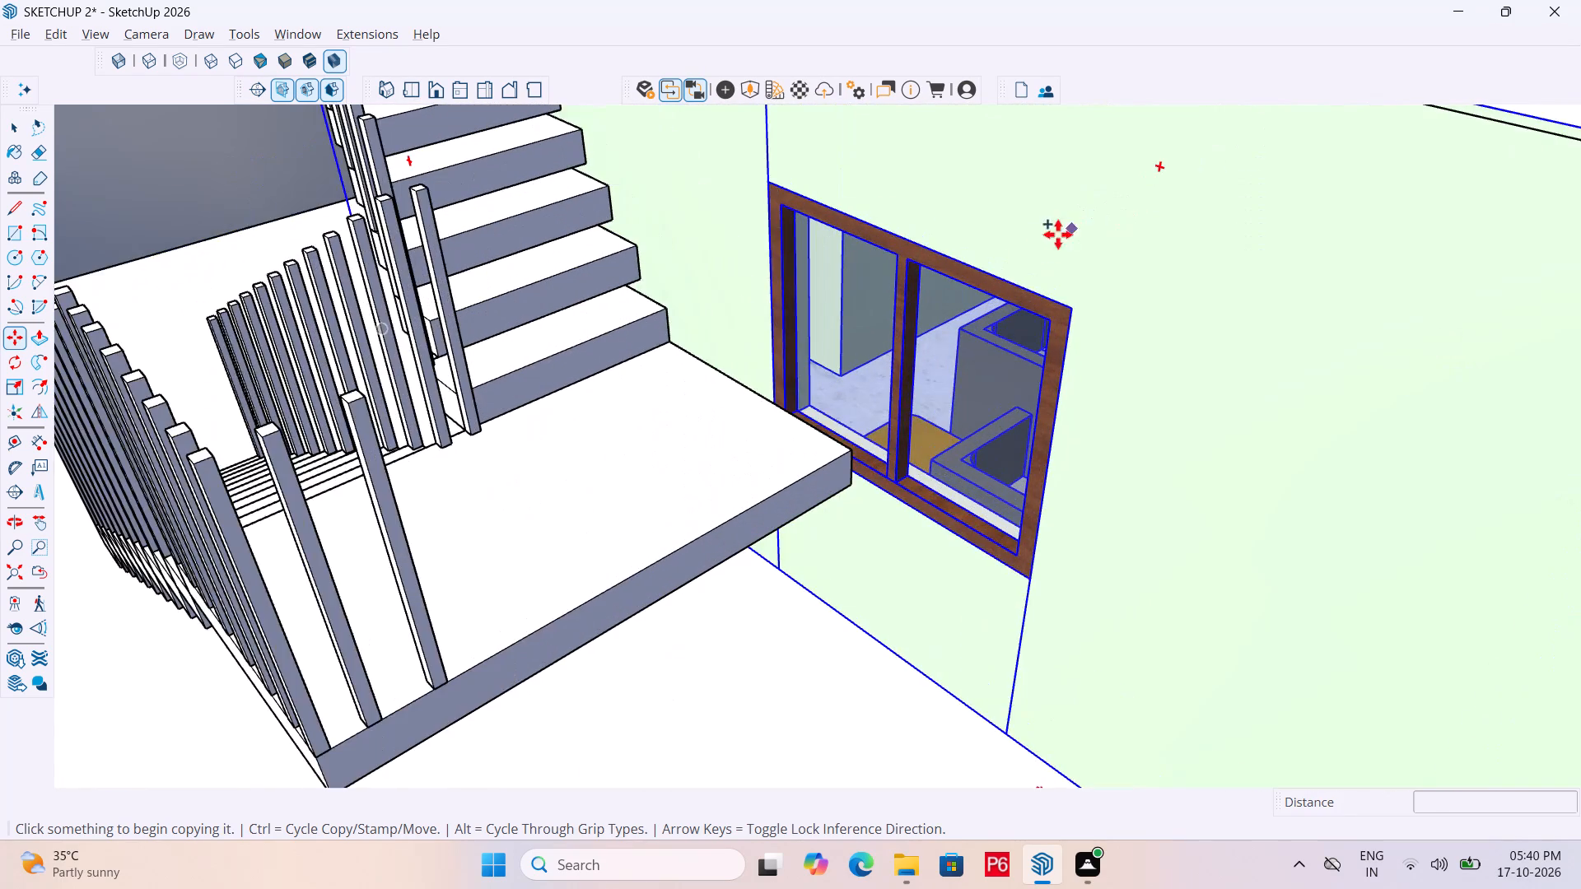
pyautogui.scroll(-5, 1185, 244)
pyautogui.scroll(5, 709, 520)
pyautogui.scroll(3, 629, 603)
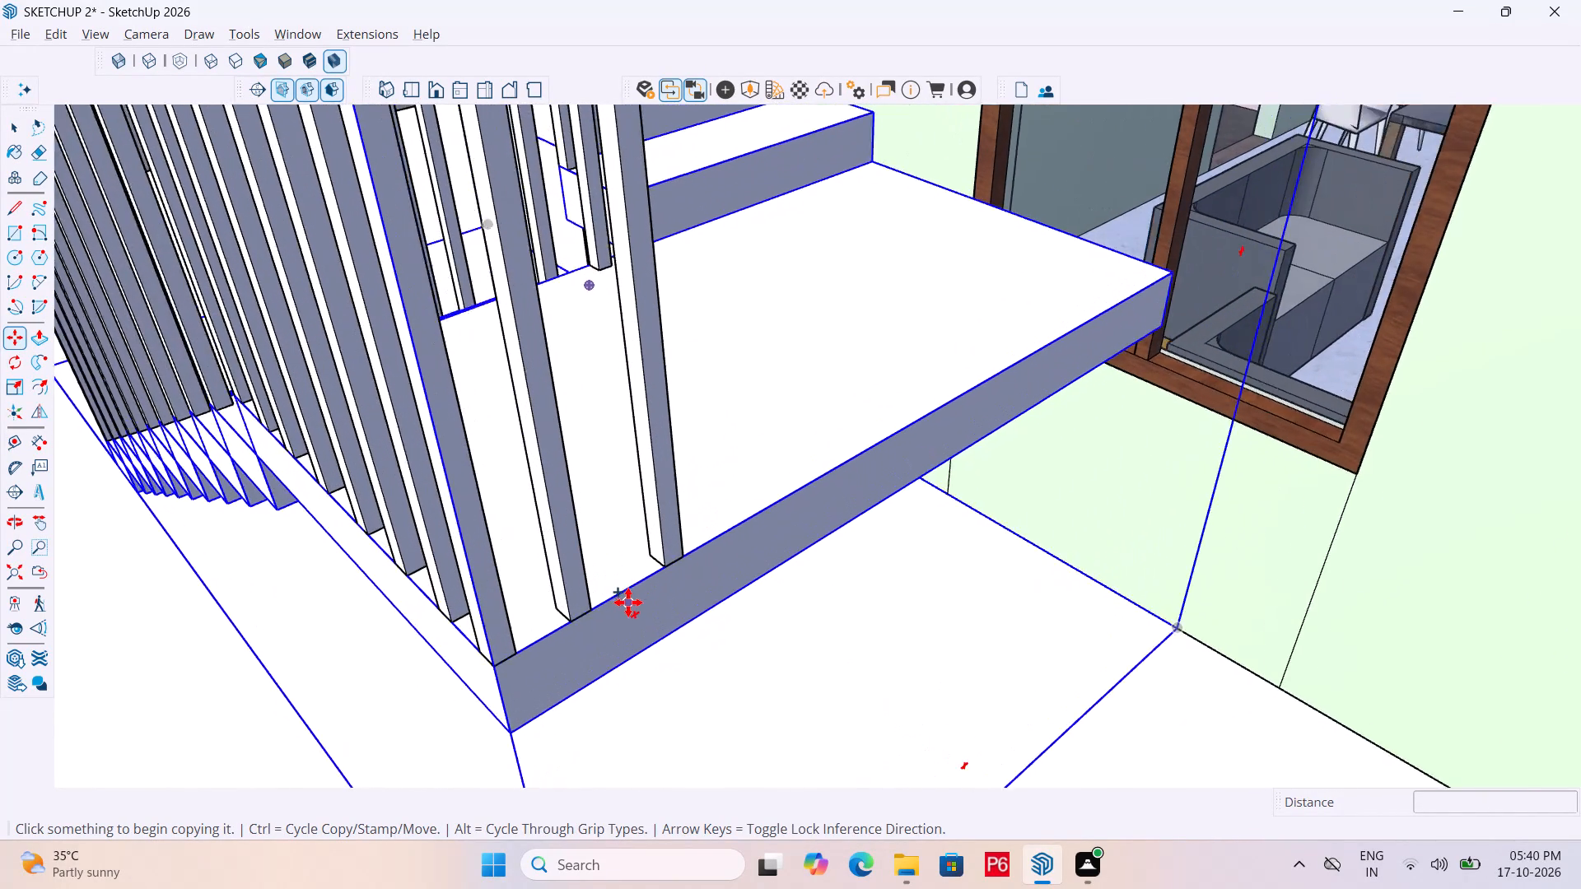
pyautogui.scroll(3, 628, 603)
pyautogui.click(689, 567)
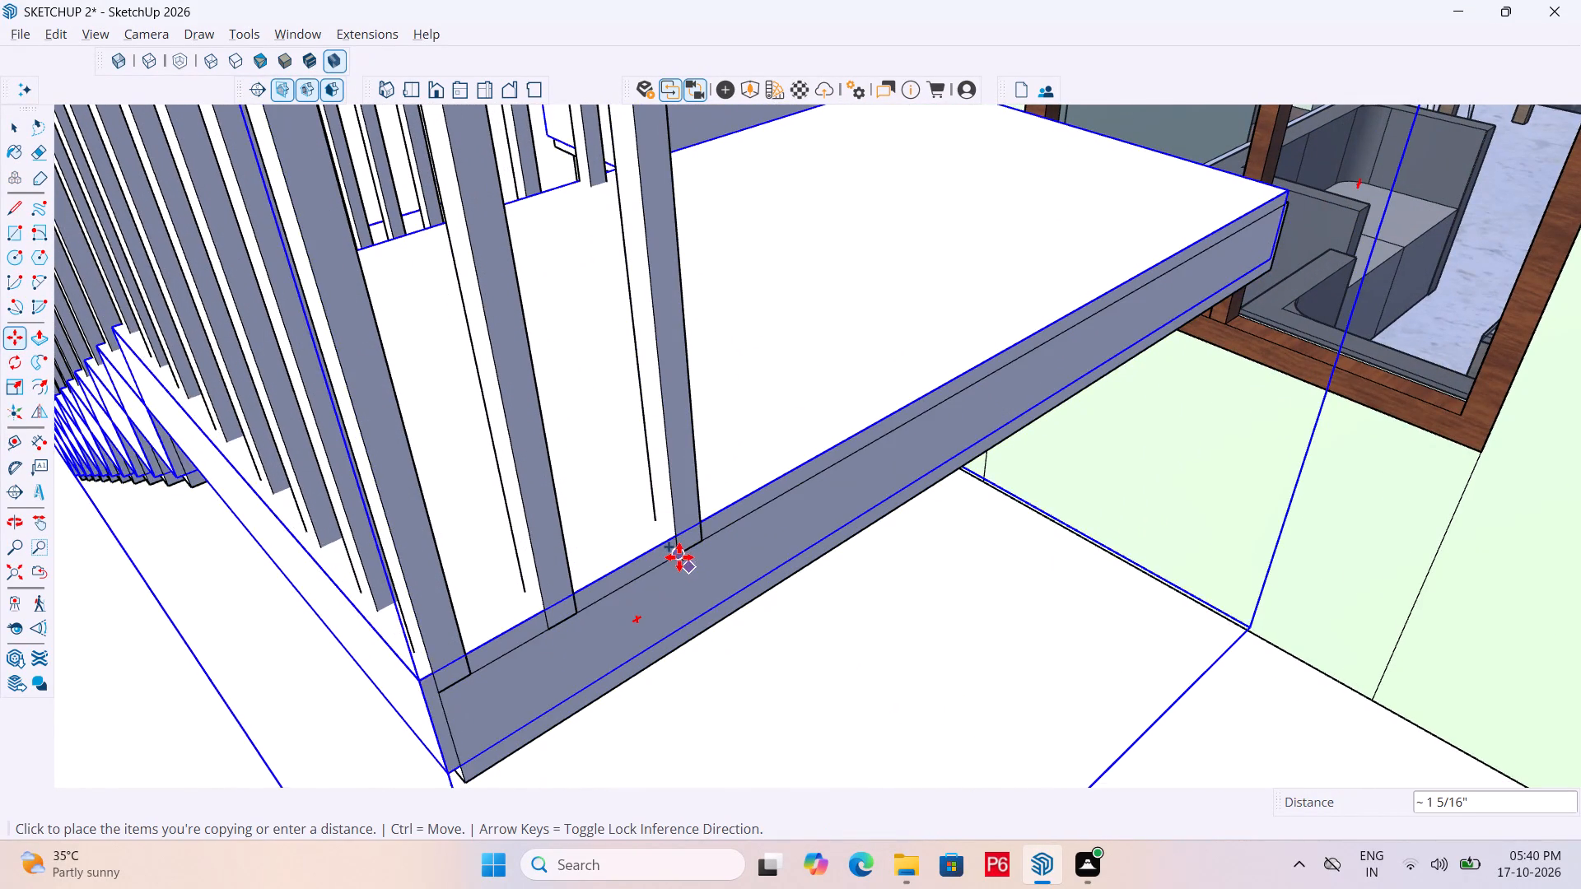
pyautogui.press('Escape')
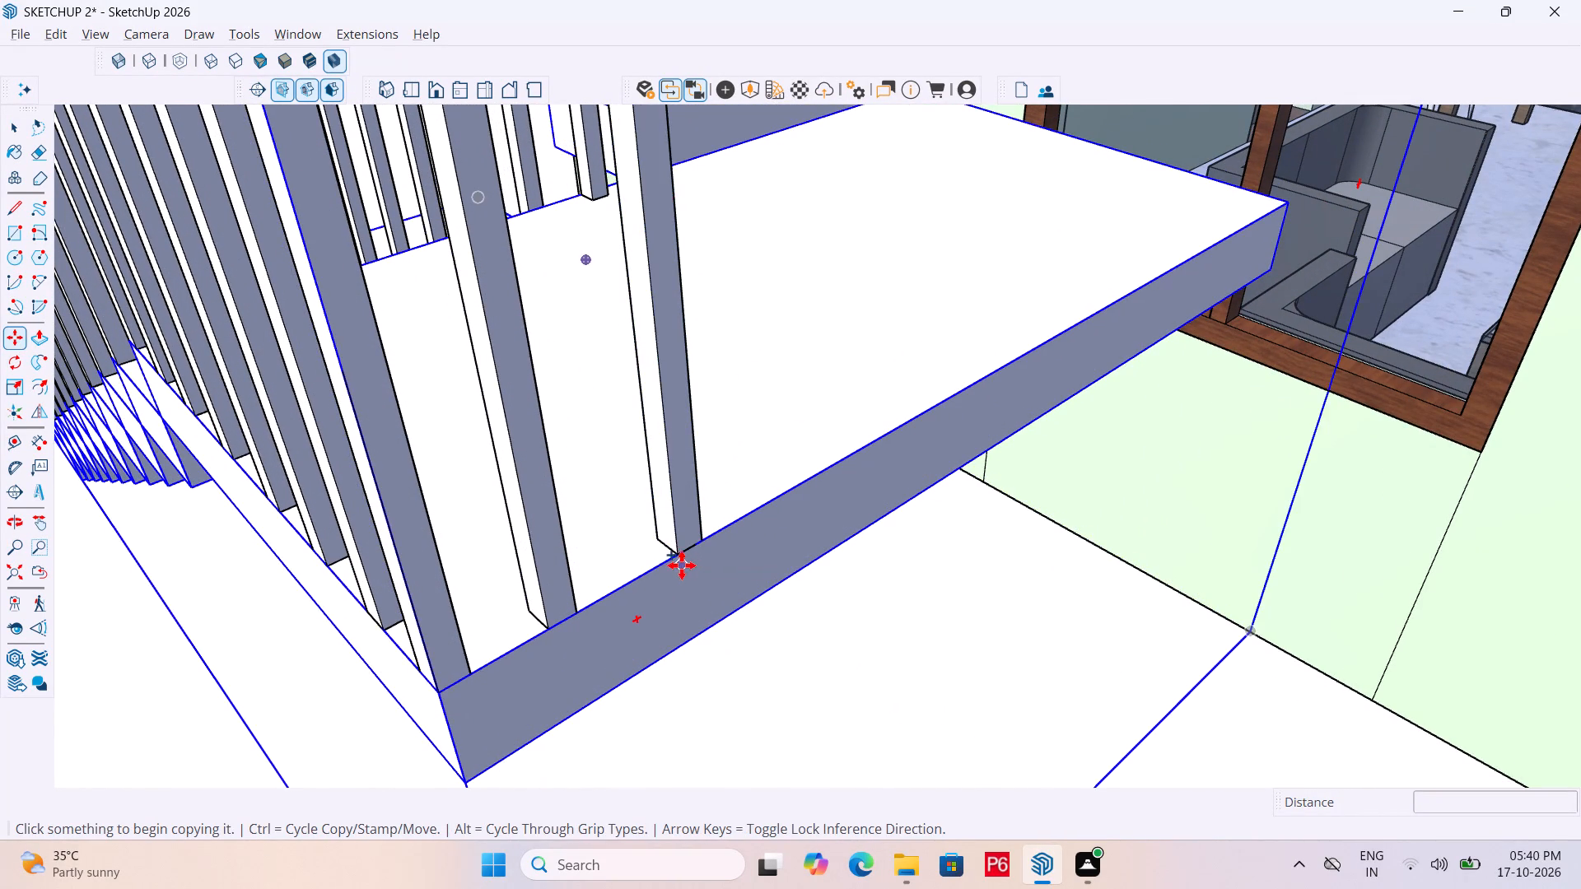
pyautogui.click(682, 558)
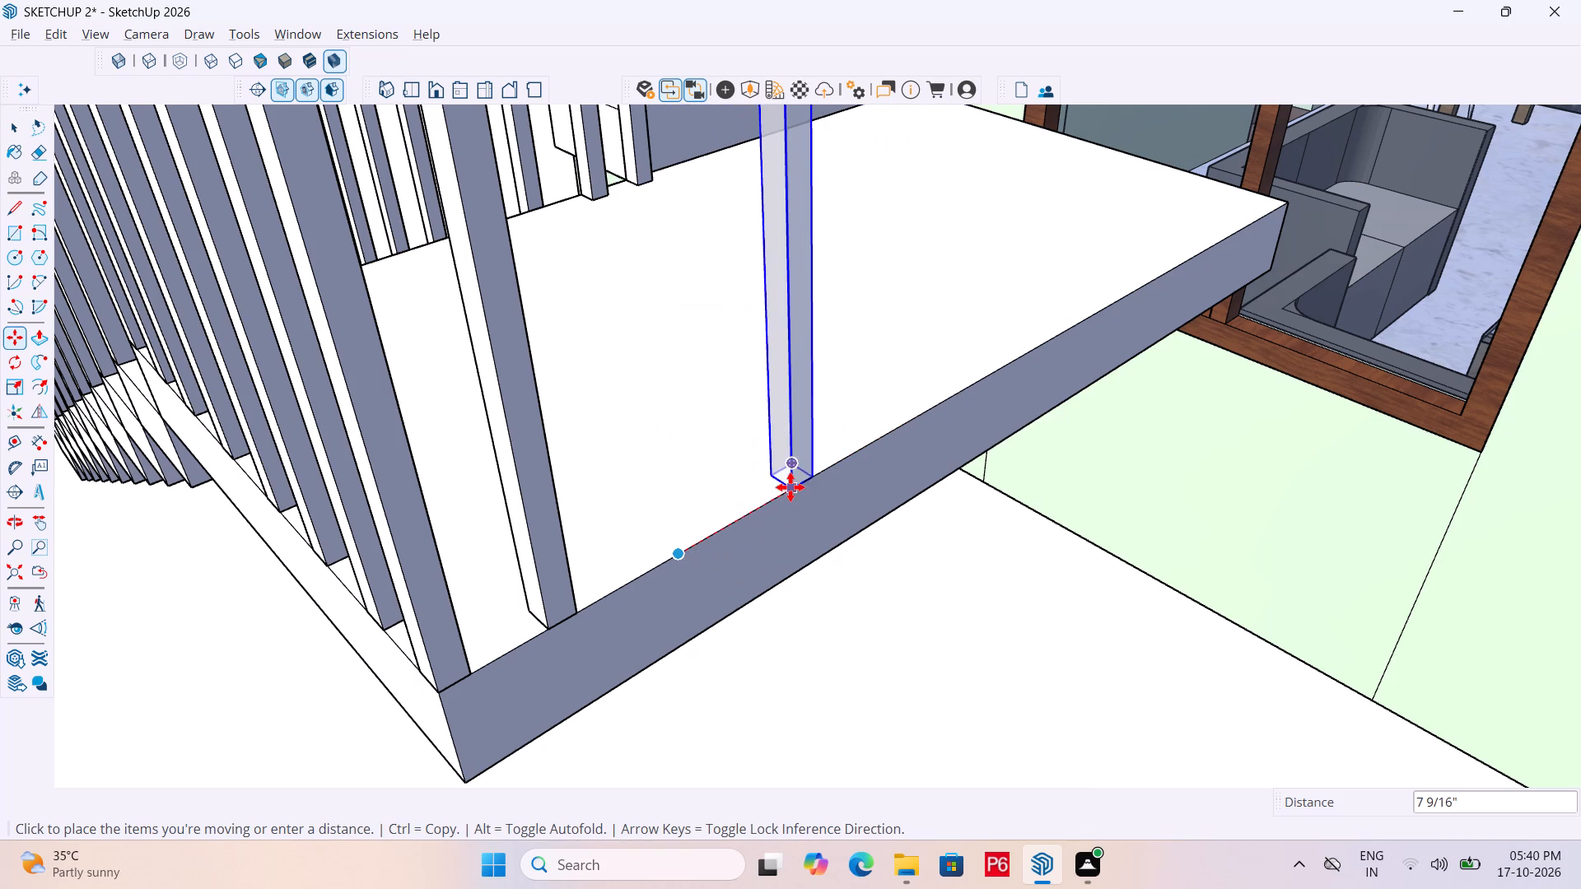
pyautogui.doubleClick(796, 497)
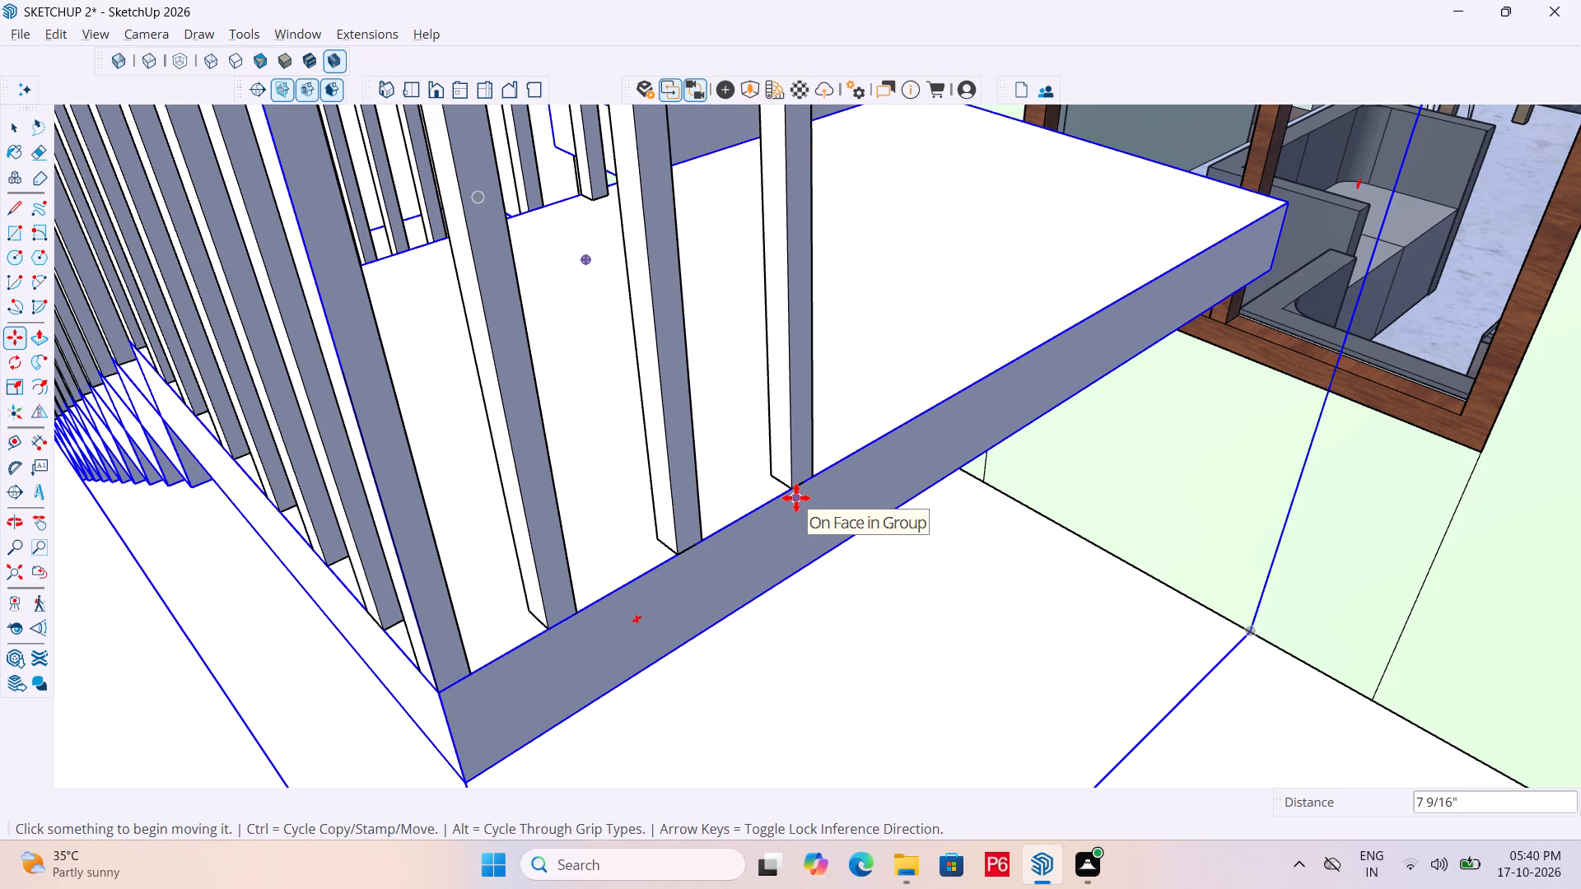
pyautogui.click(796, 498)
pyautogui.press('Escape')
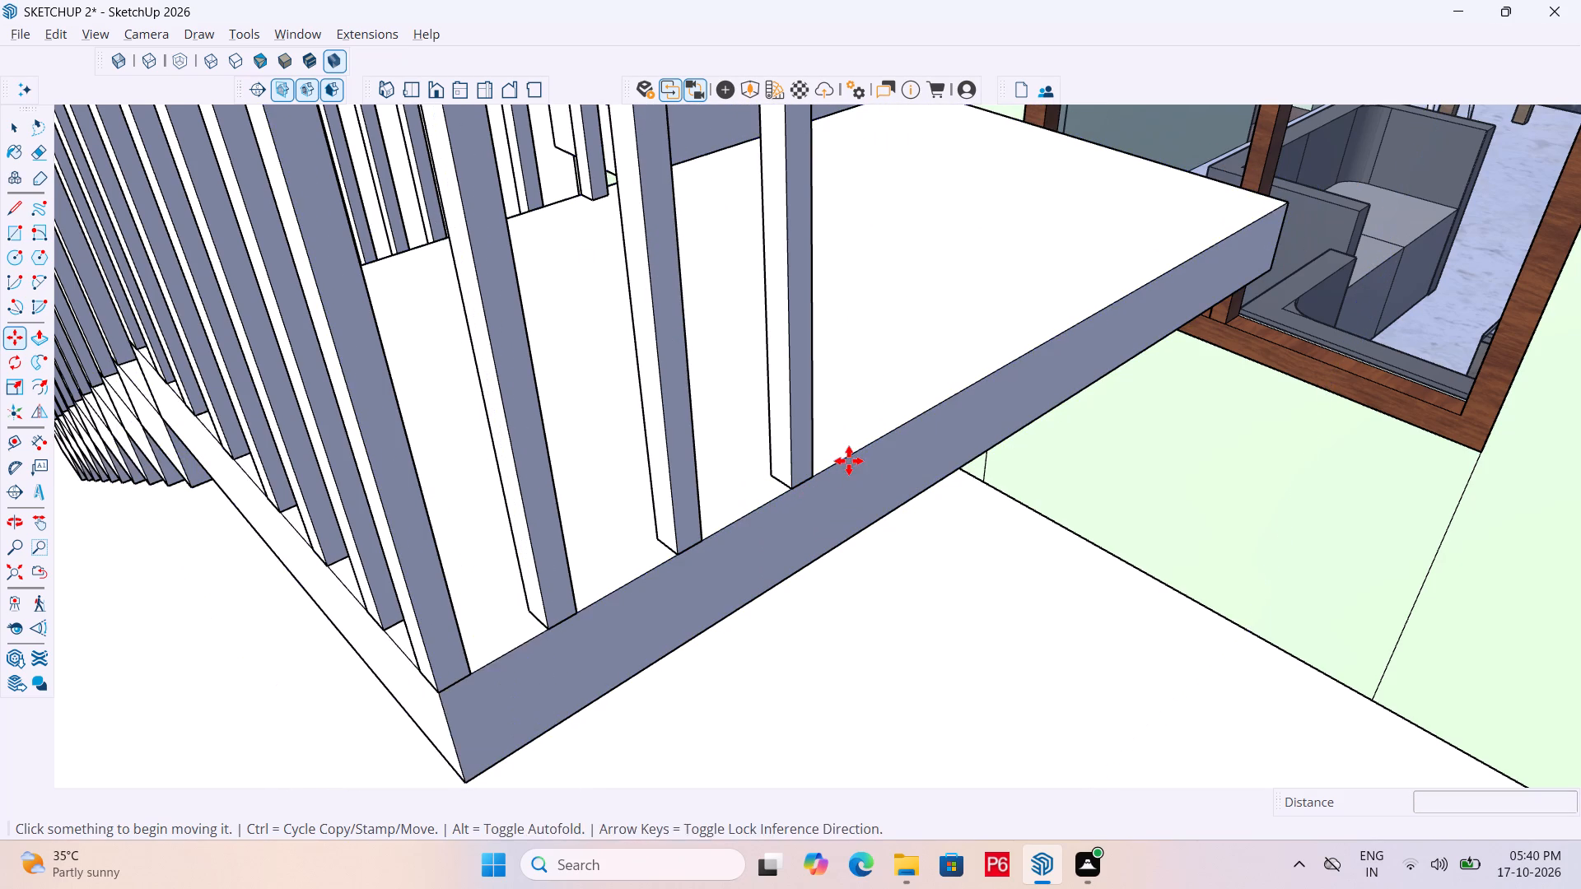
pyautogui.press('Escape')
# Copy the newest end-edge post about 7 3/16" further along the landing's end edge.
pyautogui.press('space')
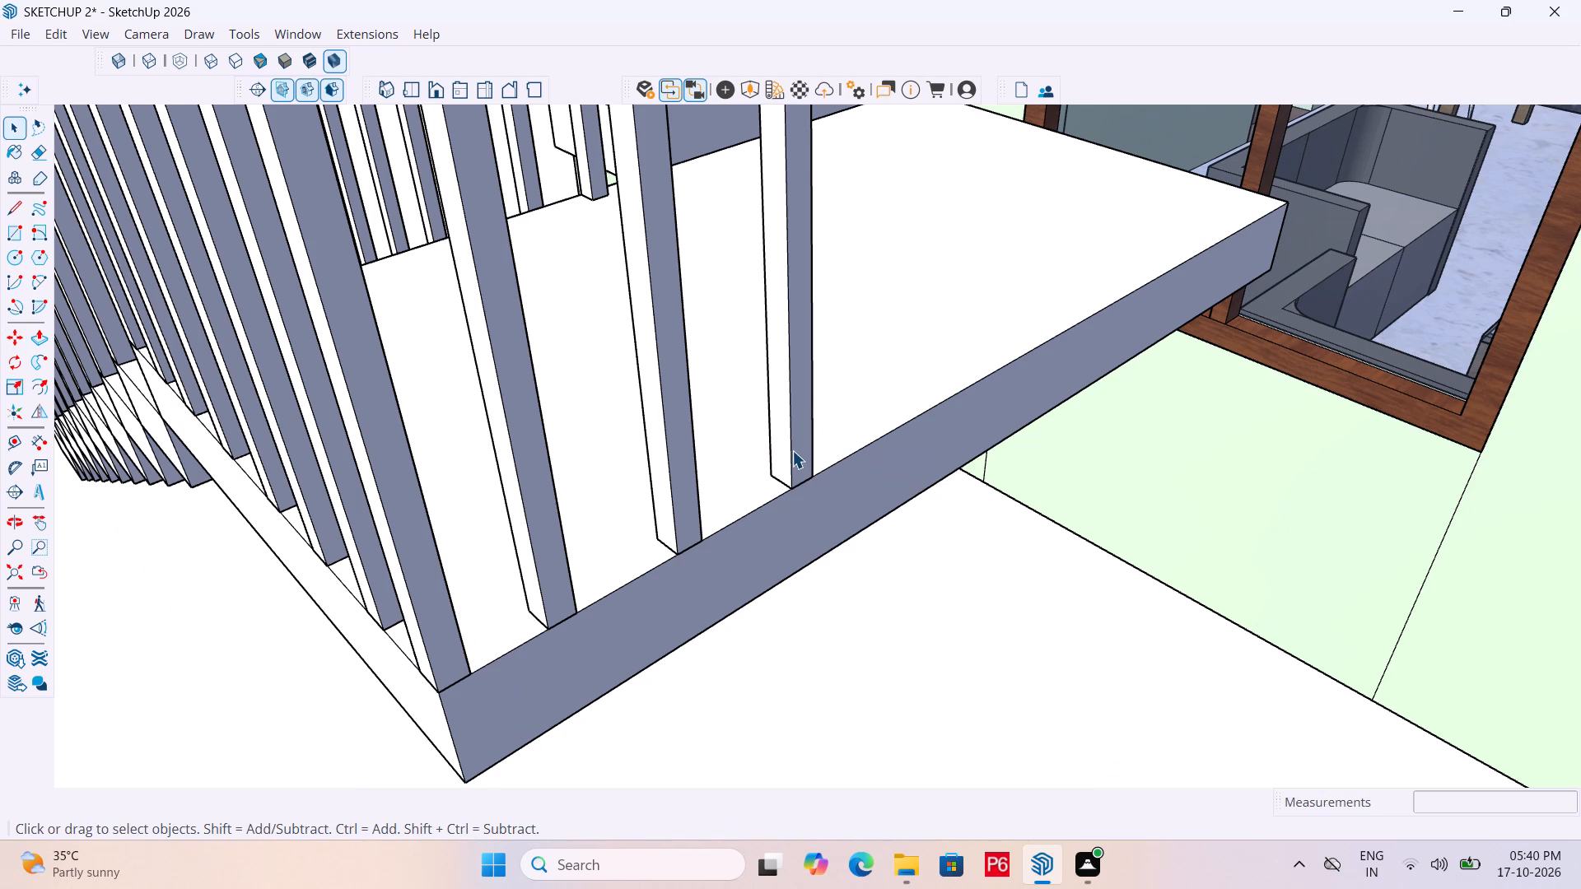
pyautogui.click(792, 450)
pyautogui.press('m')
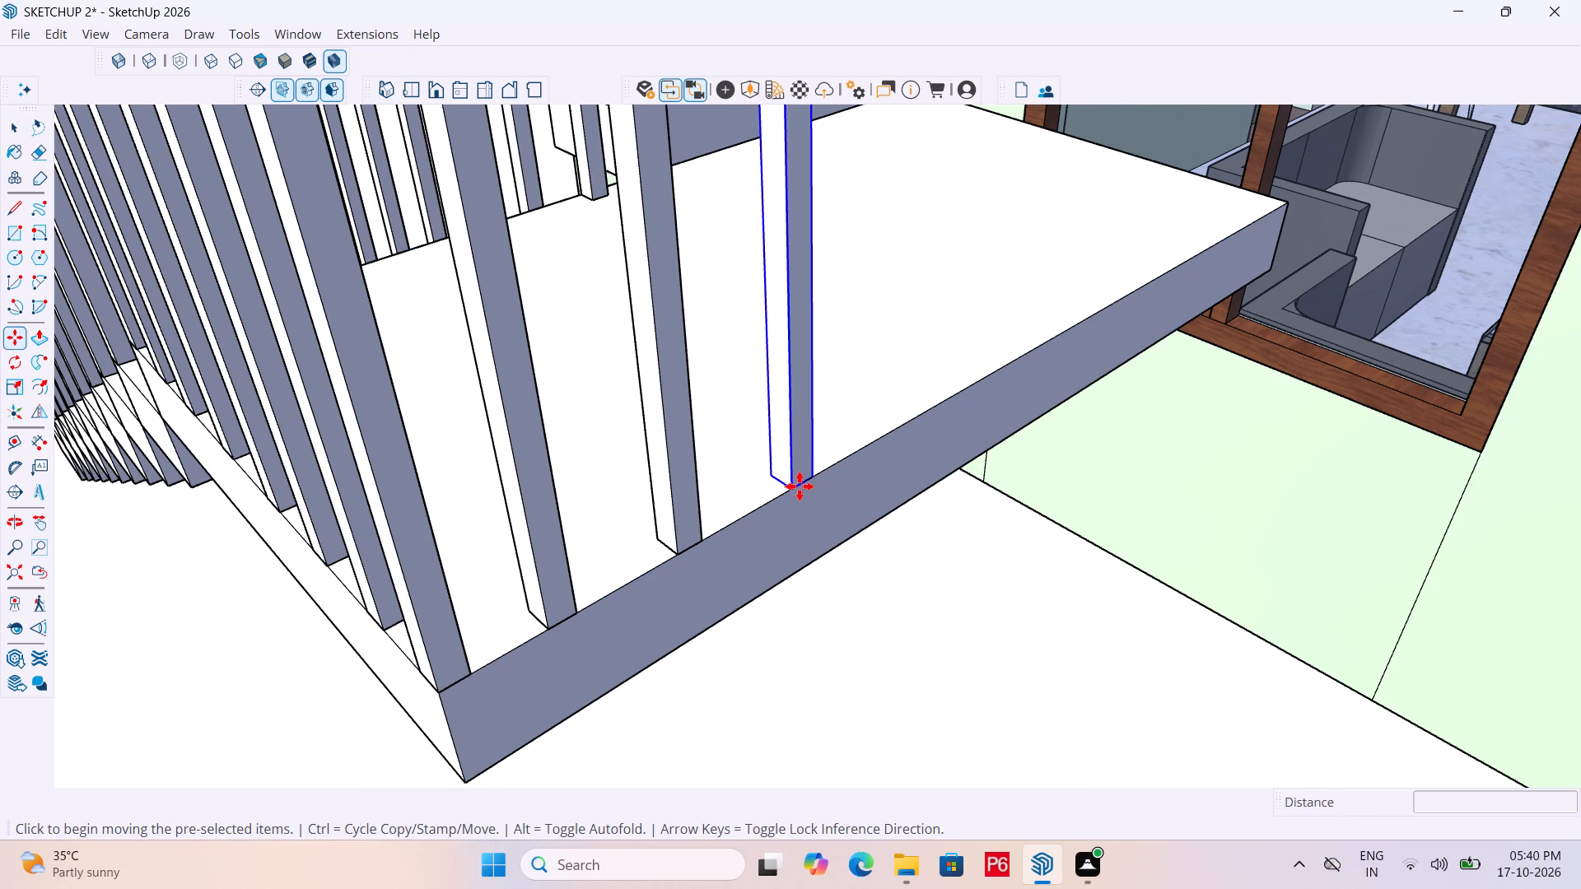
pyautogui.click(793, 490)
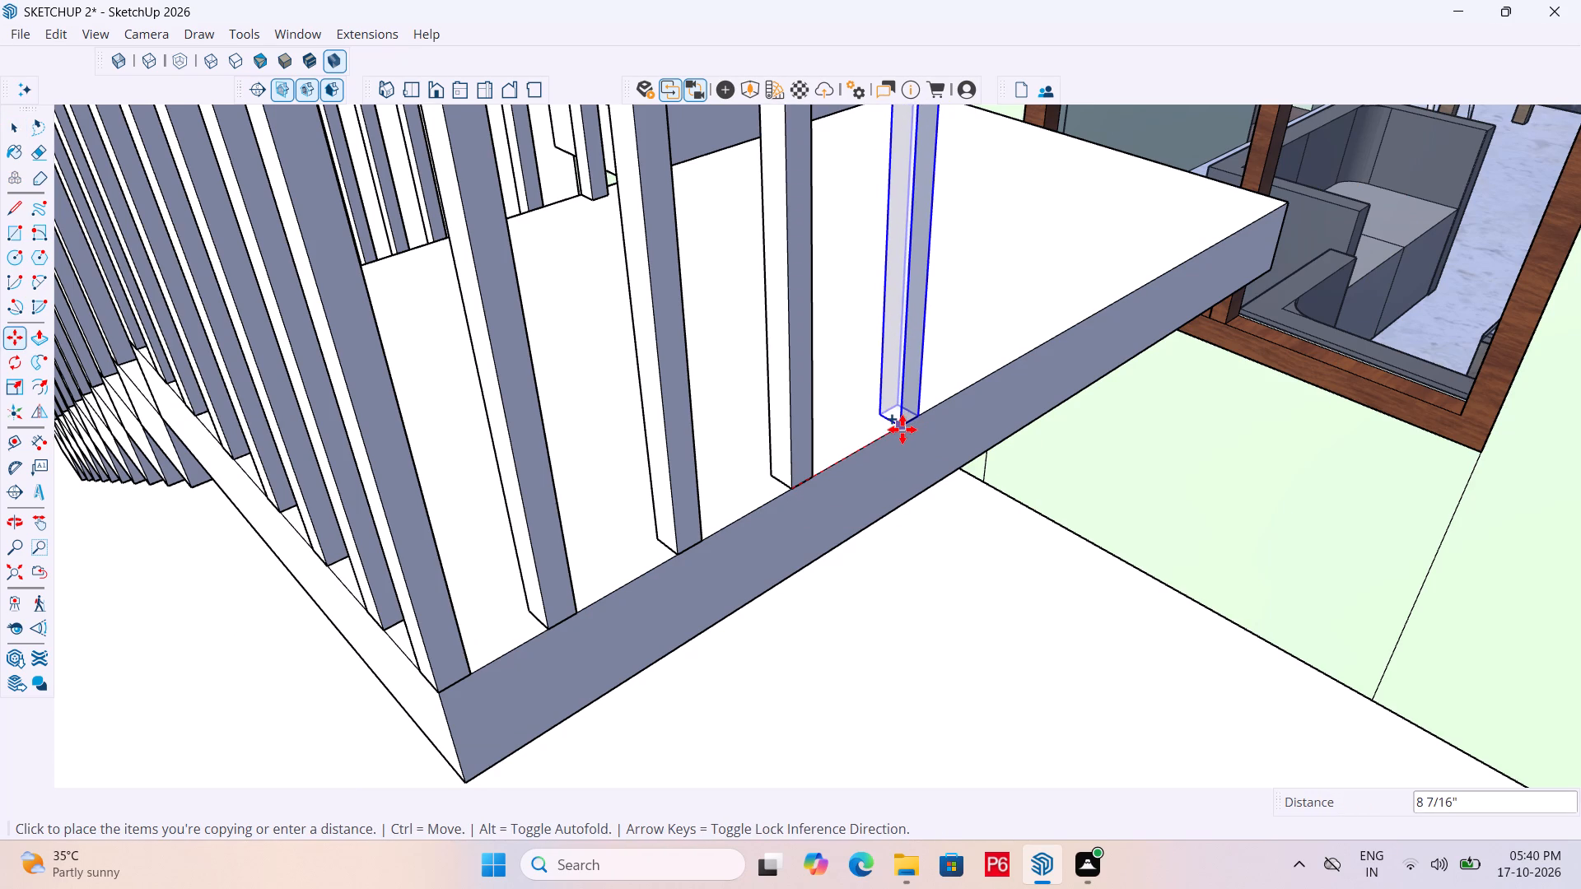
pyautogui.scroll(-5, 874, 454)
pyautogui.scroll(-2, 803, 464)
pyautogui.moveTo(781, 454); pyautogui.dragTo(727, 438, button='middle')
pyautogui.moveTo(599, 420); pyautogui.dragTo(152, 343, button='middle')
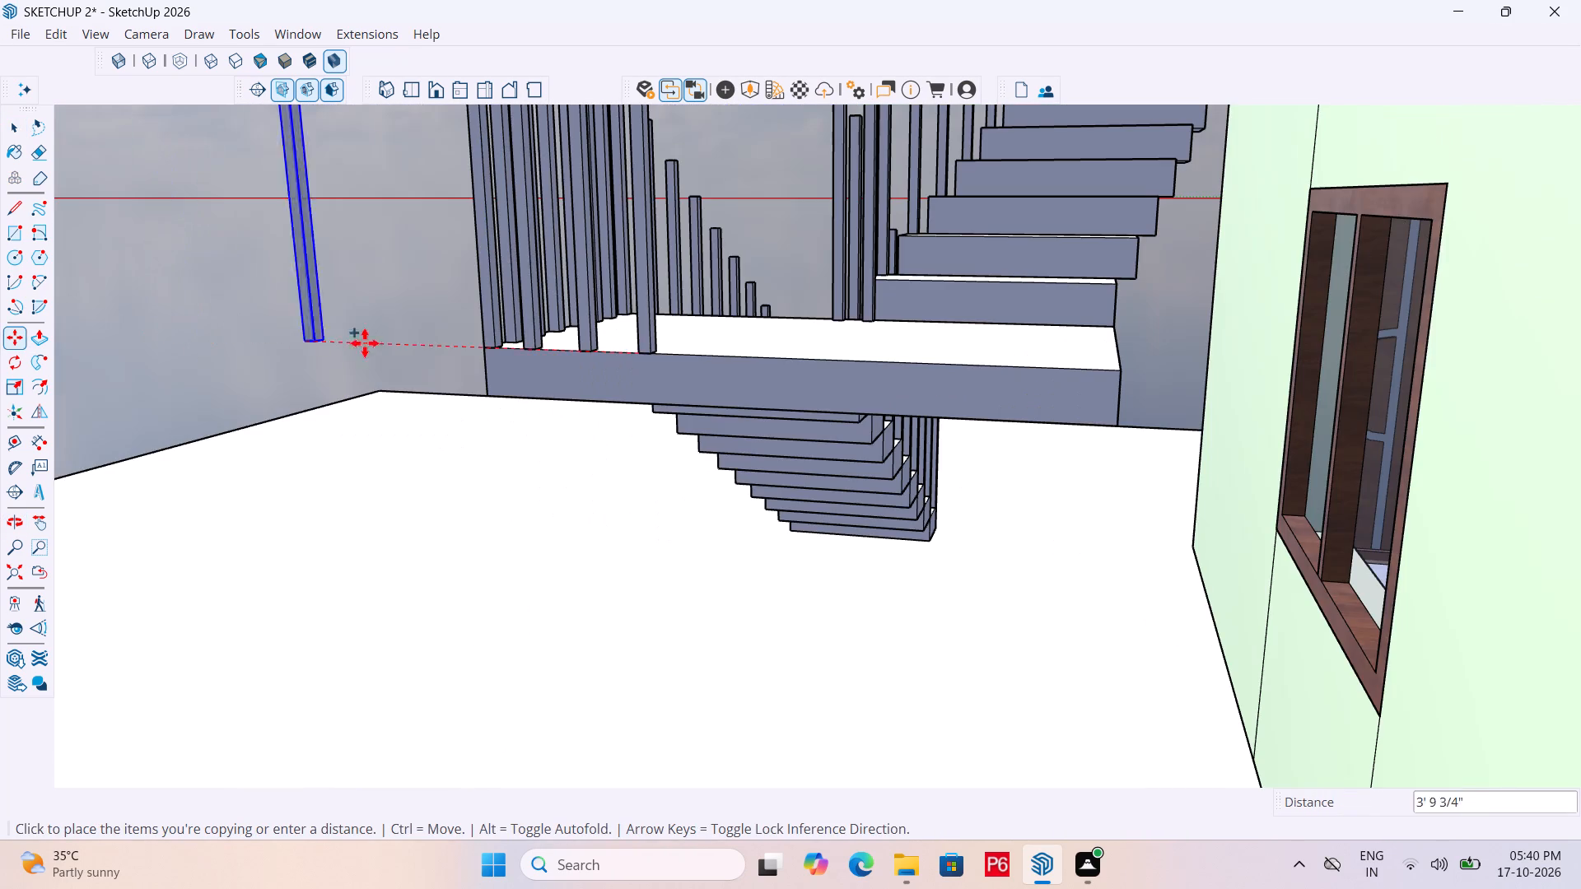
pyautogui.moveTo(784, 377); pyautogui.dragTo(935, 395, button='middle')
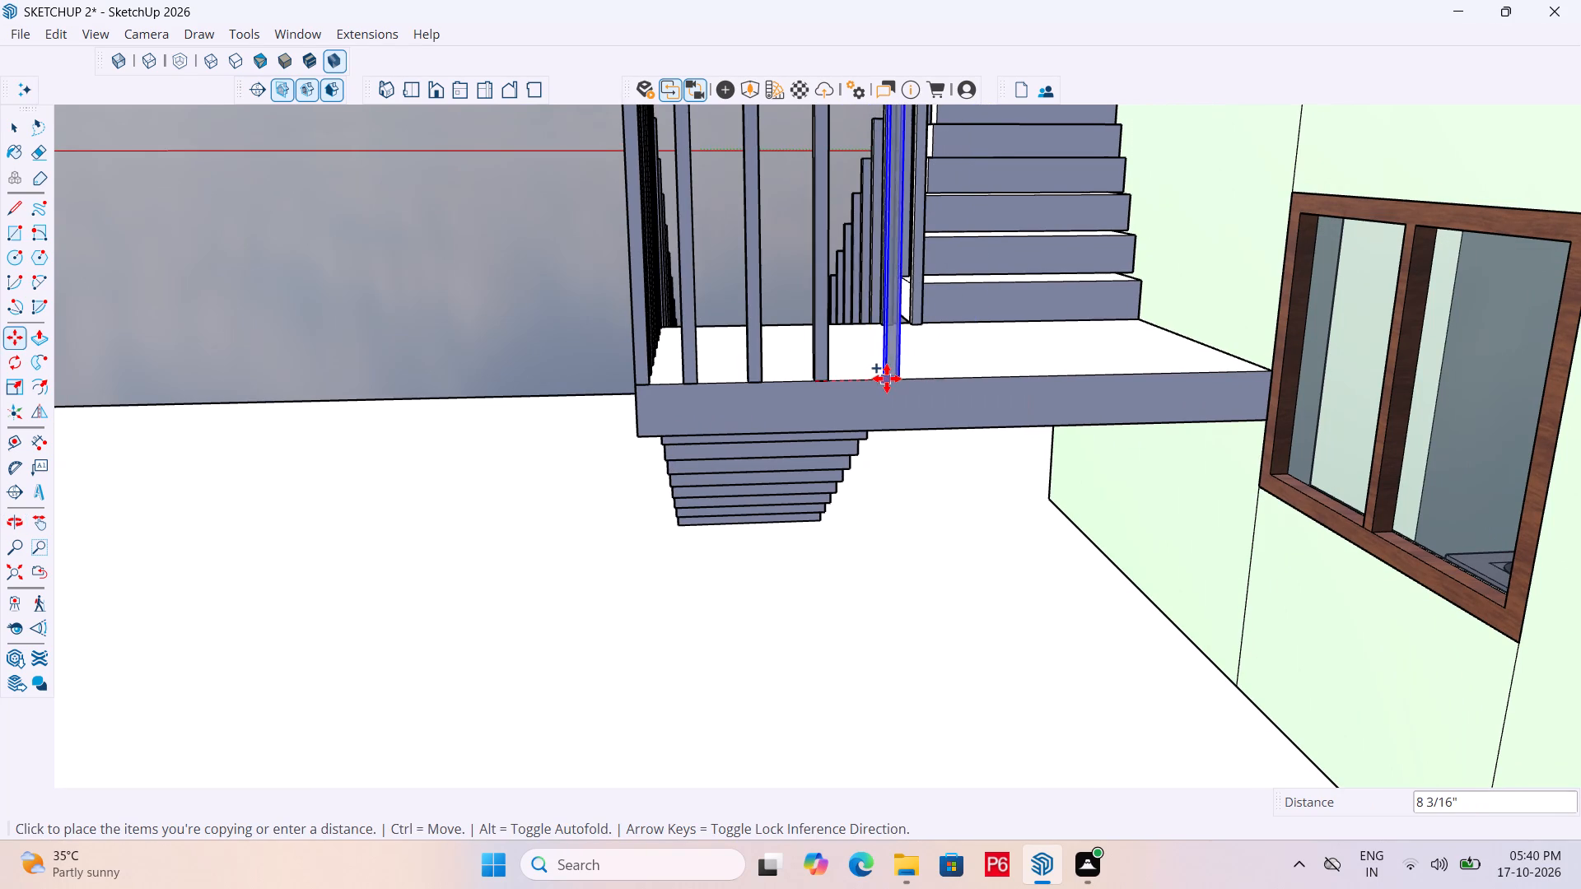
pyautogui.scroll(4, 887, 379)
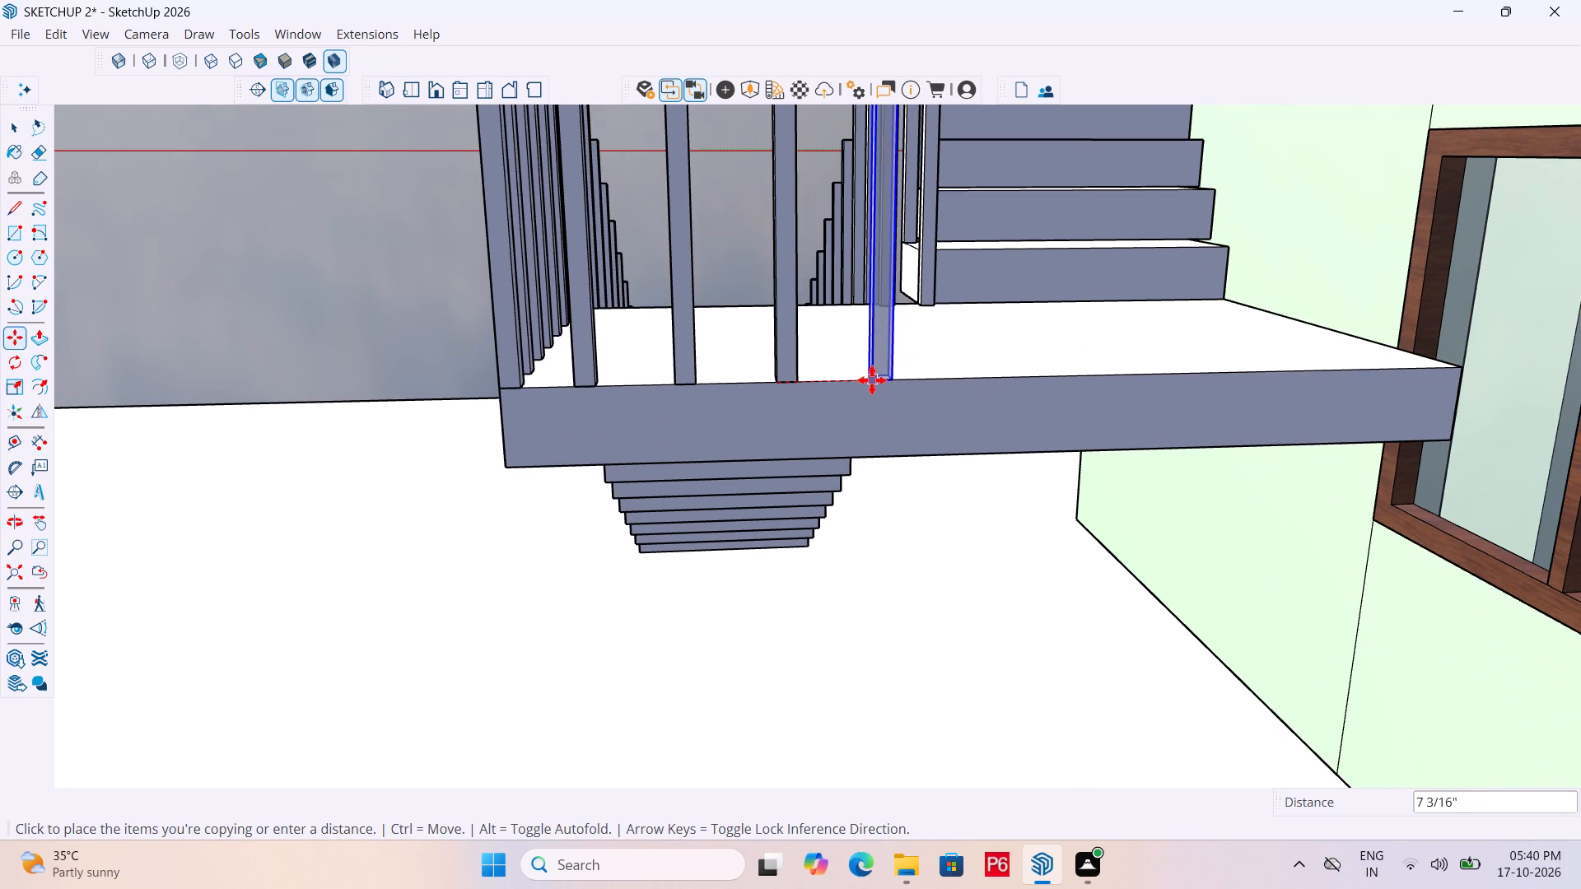
pyautogui.click(872, 380)
# Add two more post copies in succession along the landing's end edge, spaced about 7 1/2" apart.
pyautogui.click(867, 382)
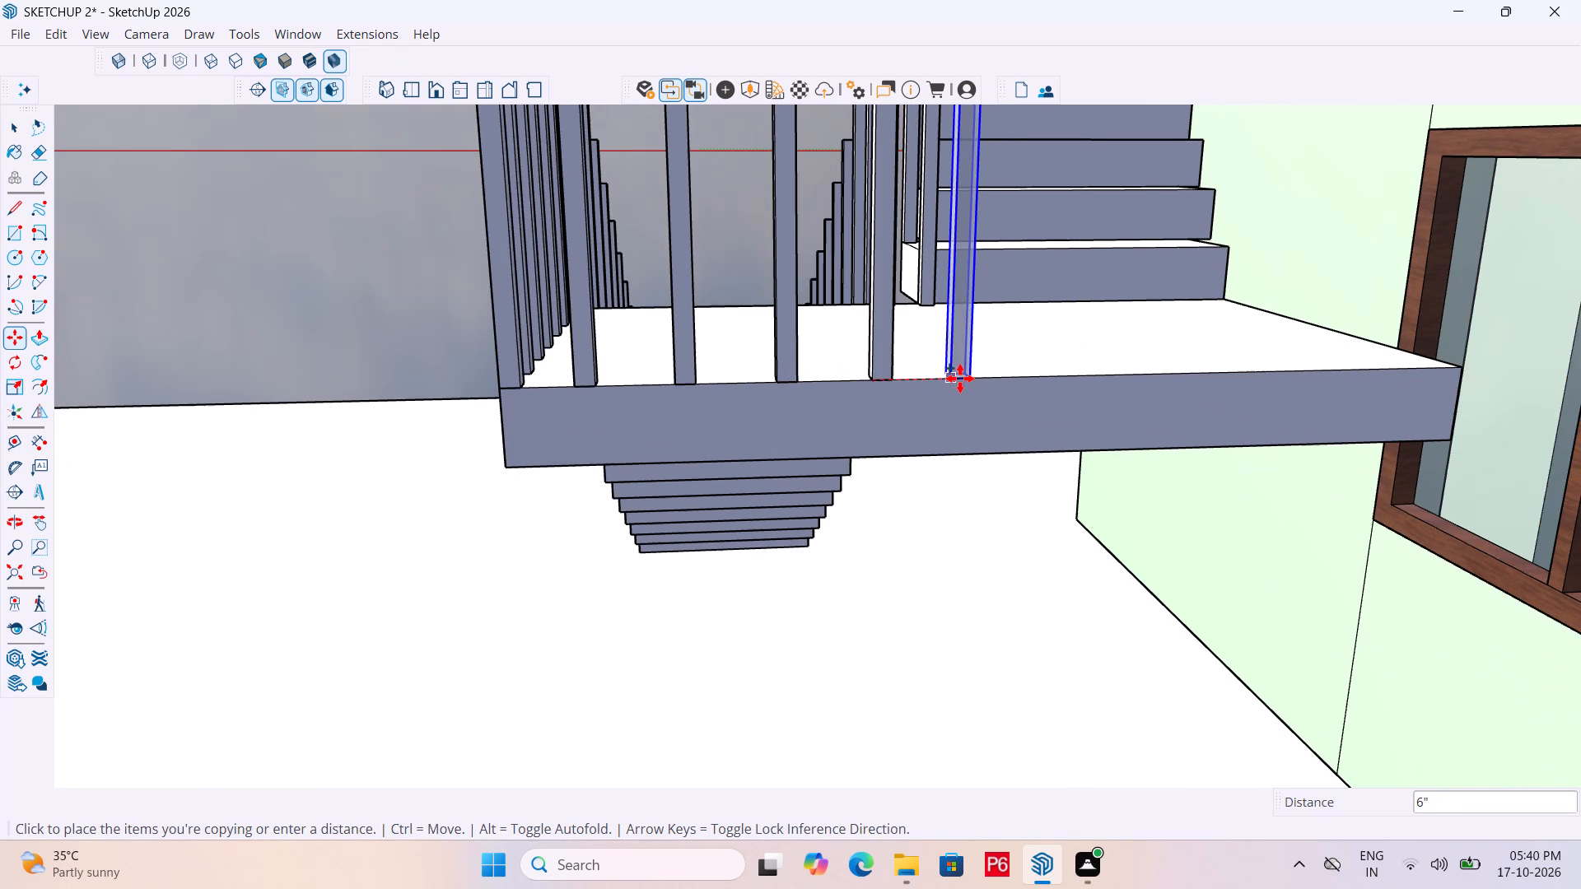
pyautogui.scroll(-2, 921, 386)
pyautogui.moveTo(880, 390); pyautogui.dragTo(850, 383, button='middle')
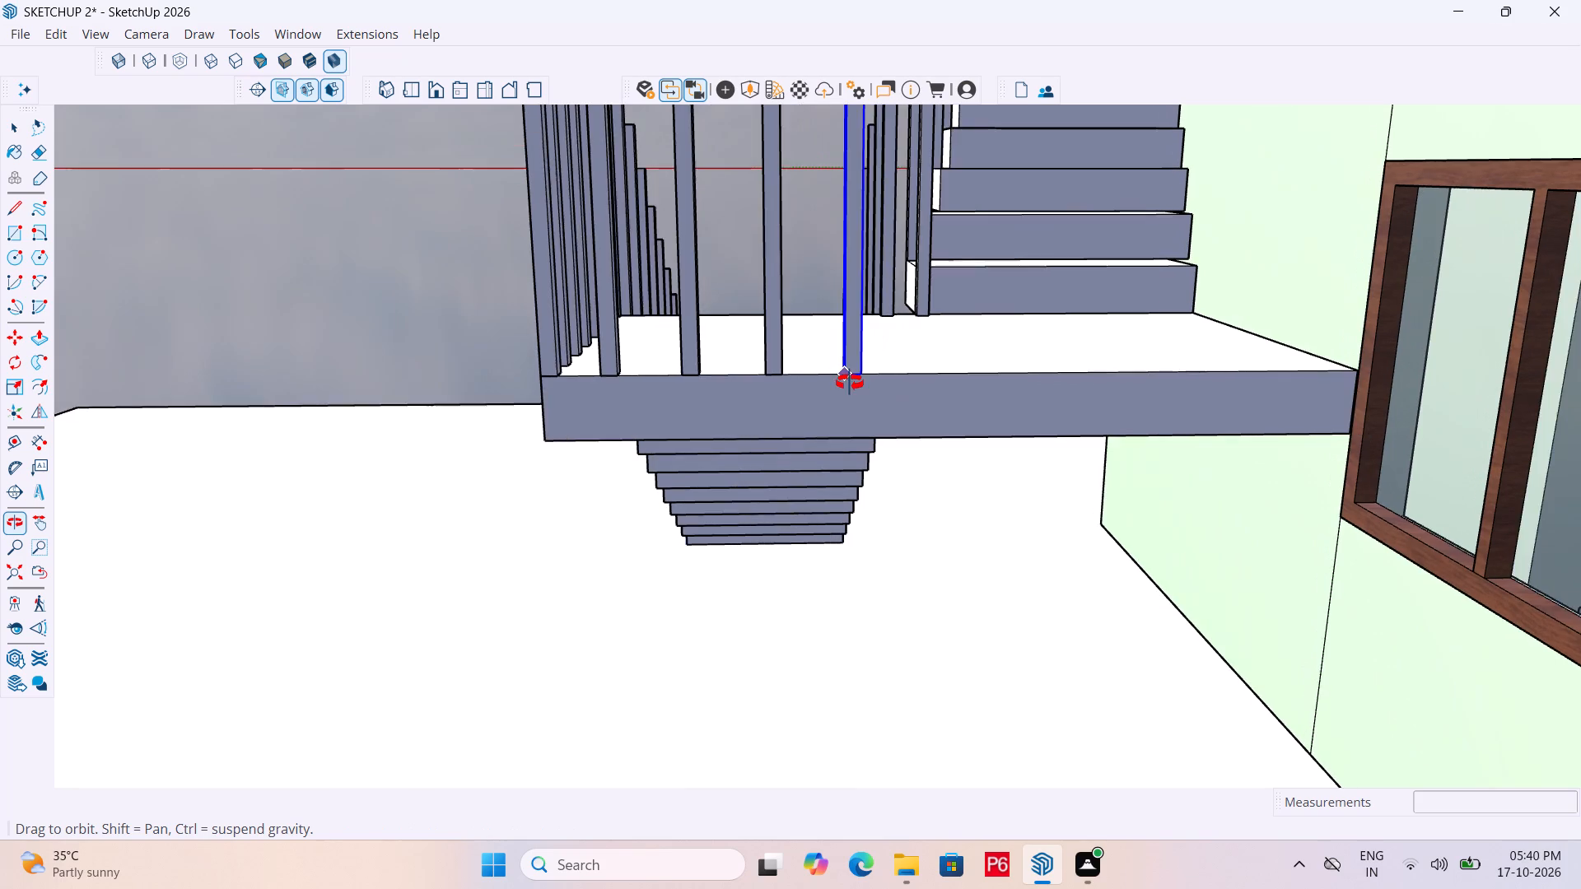
pyautogui.moveTo(850, 383); pyautogui.dragTo(862, 383, button='middle')
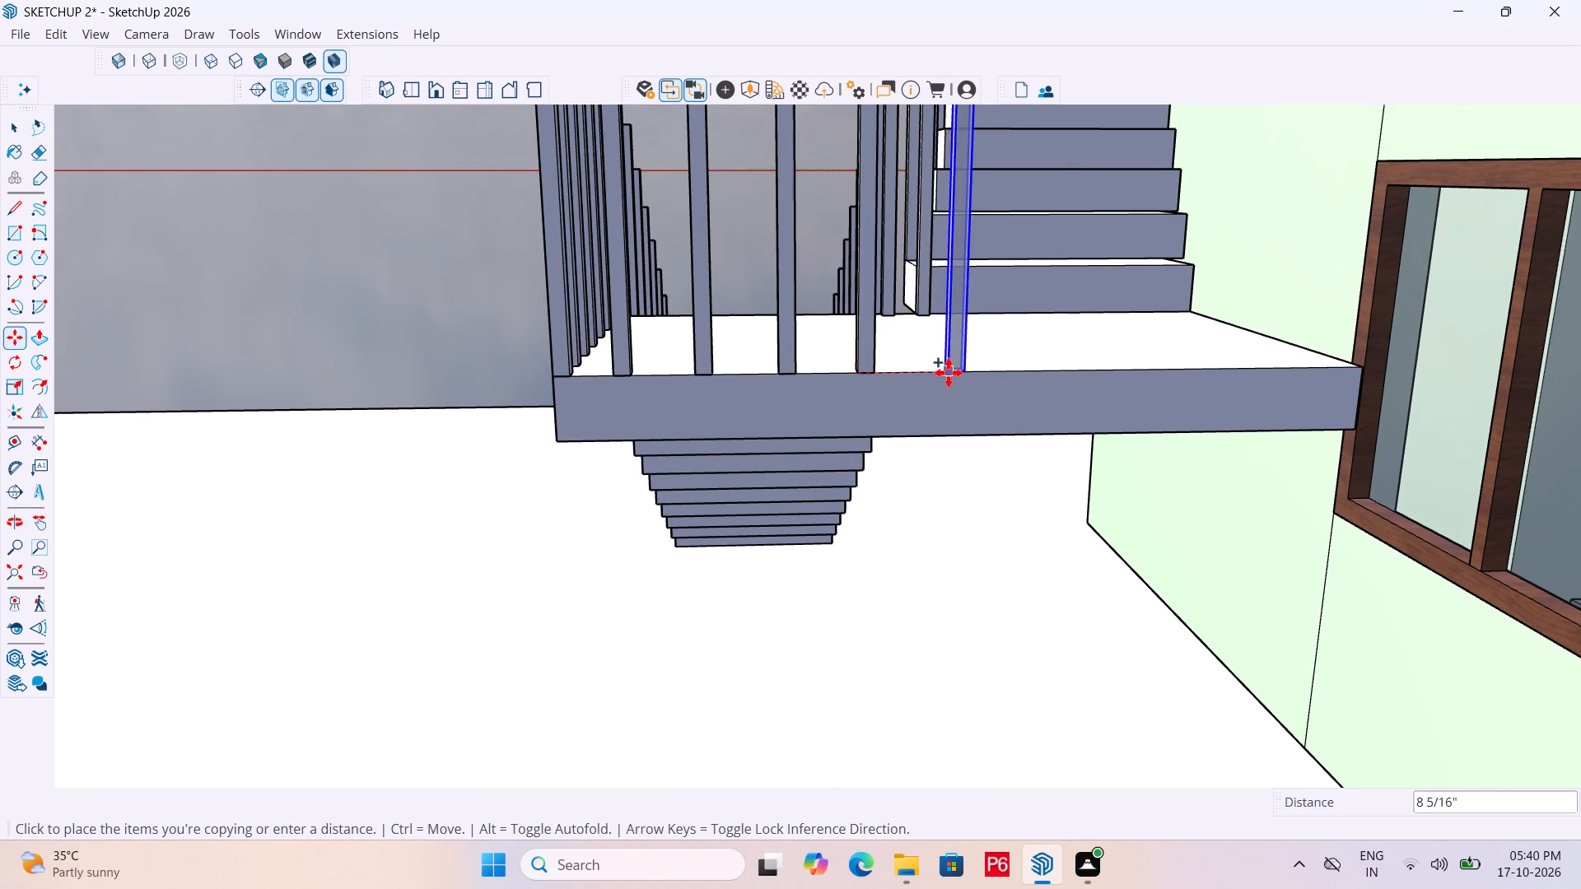
pyautogui.click(938, 374)
pyautogui.click(935, 374)
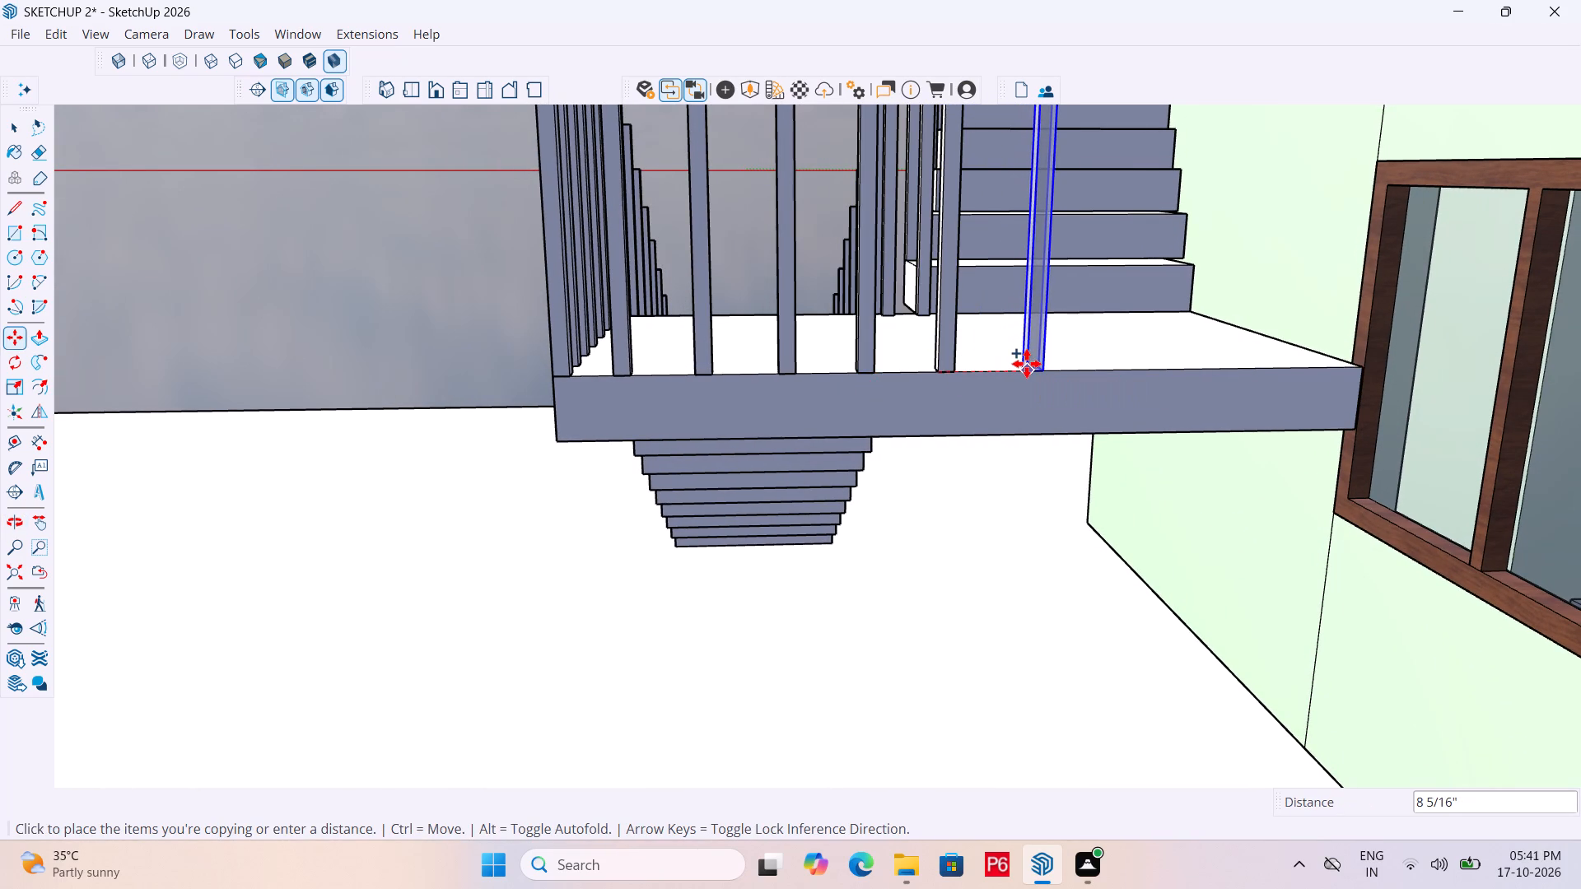
pyautogui.click(1019, 365)
pyautogui.click(1019, 365)
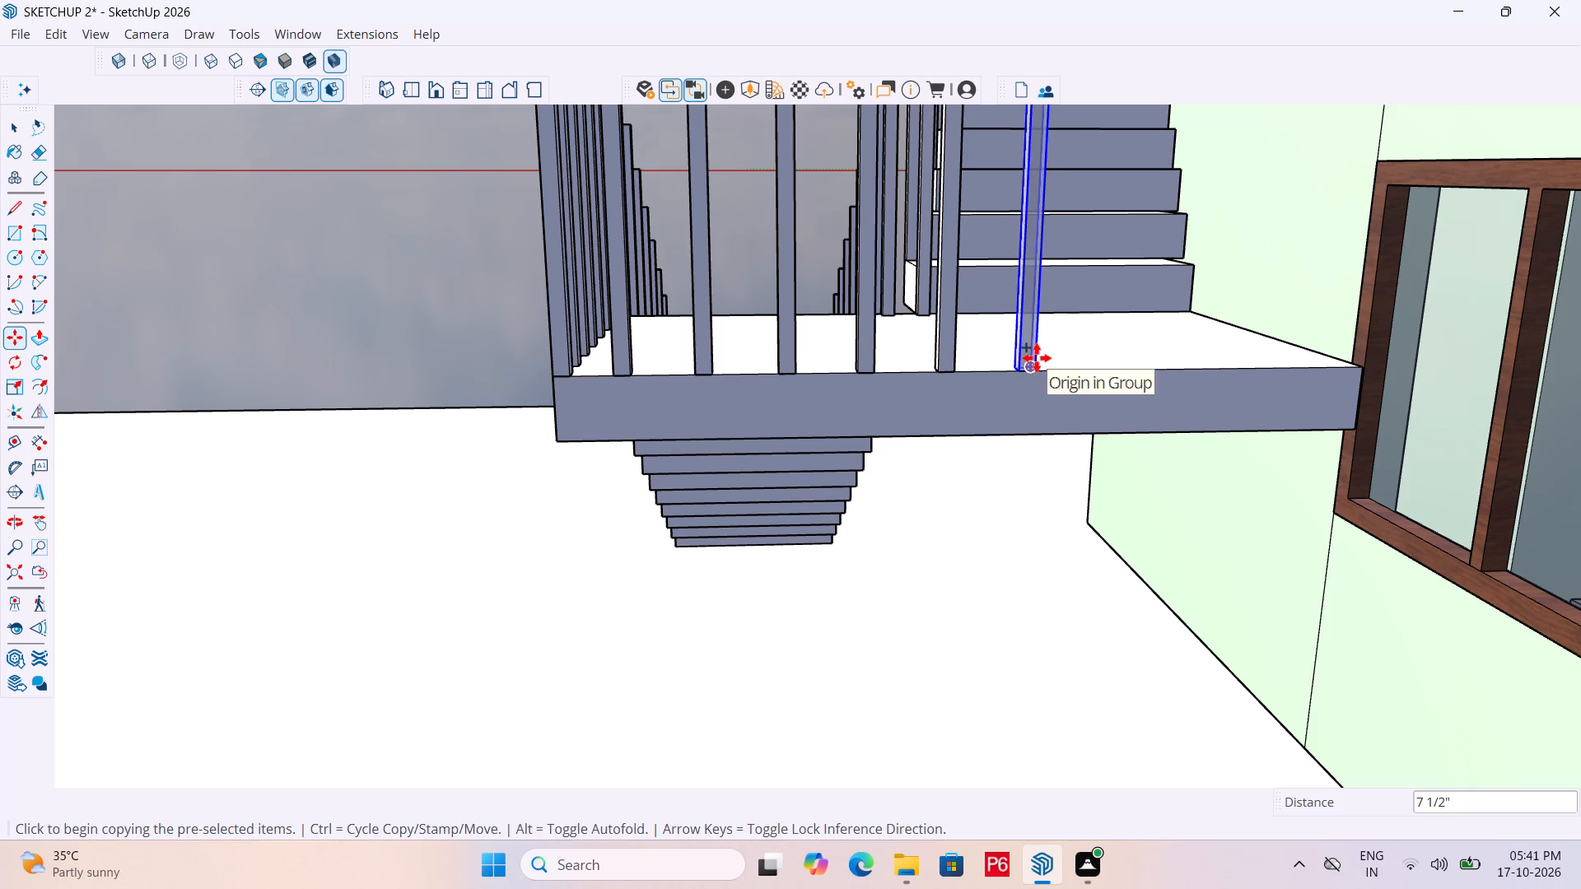
# Add three more post copies in succession along the landing's end edge towards the house wall, spaced about 6" apart.
pyautogui.scroll(1, 1041, 380)
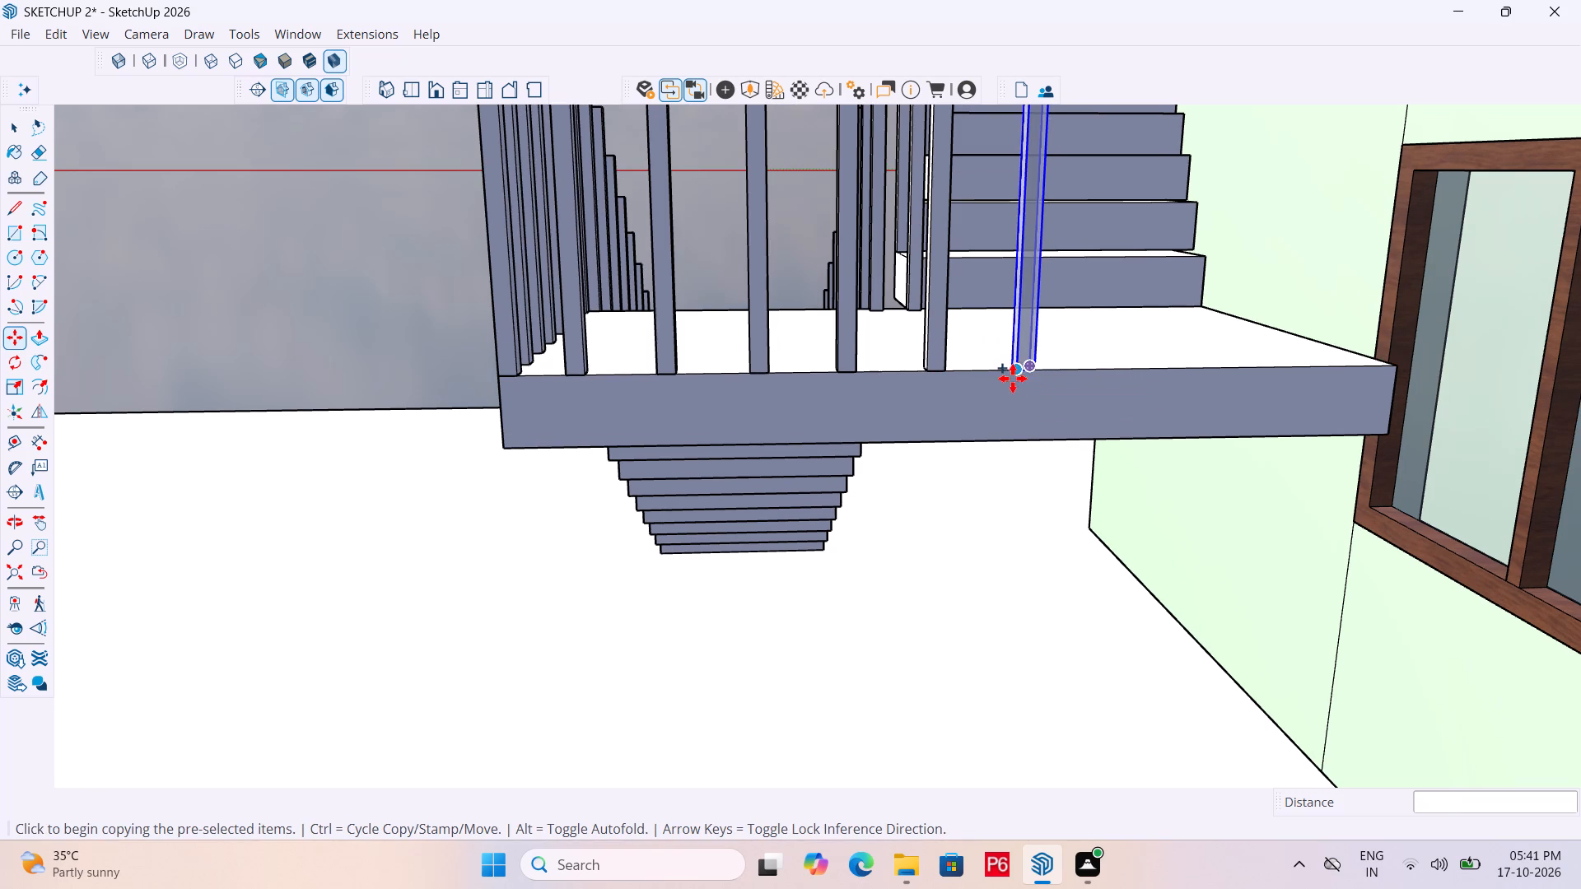
pyautogui.scroll(2, 1014, 372)
pyautogui.moveTo(1024, 370); pyautogui.dragTo(1032, 365)
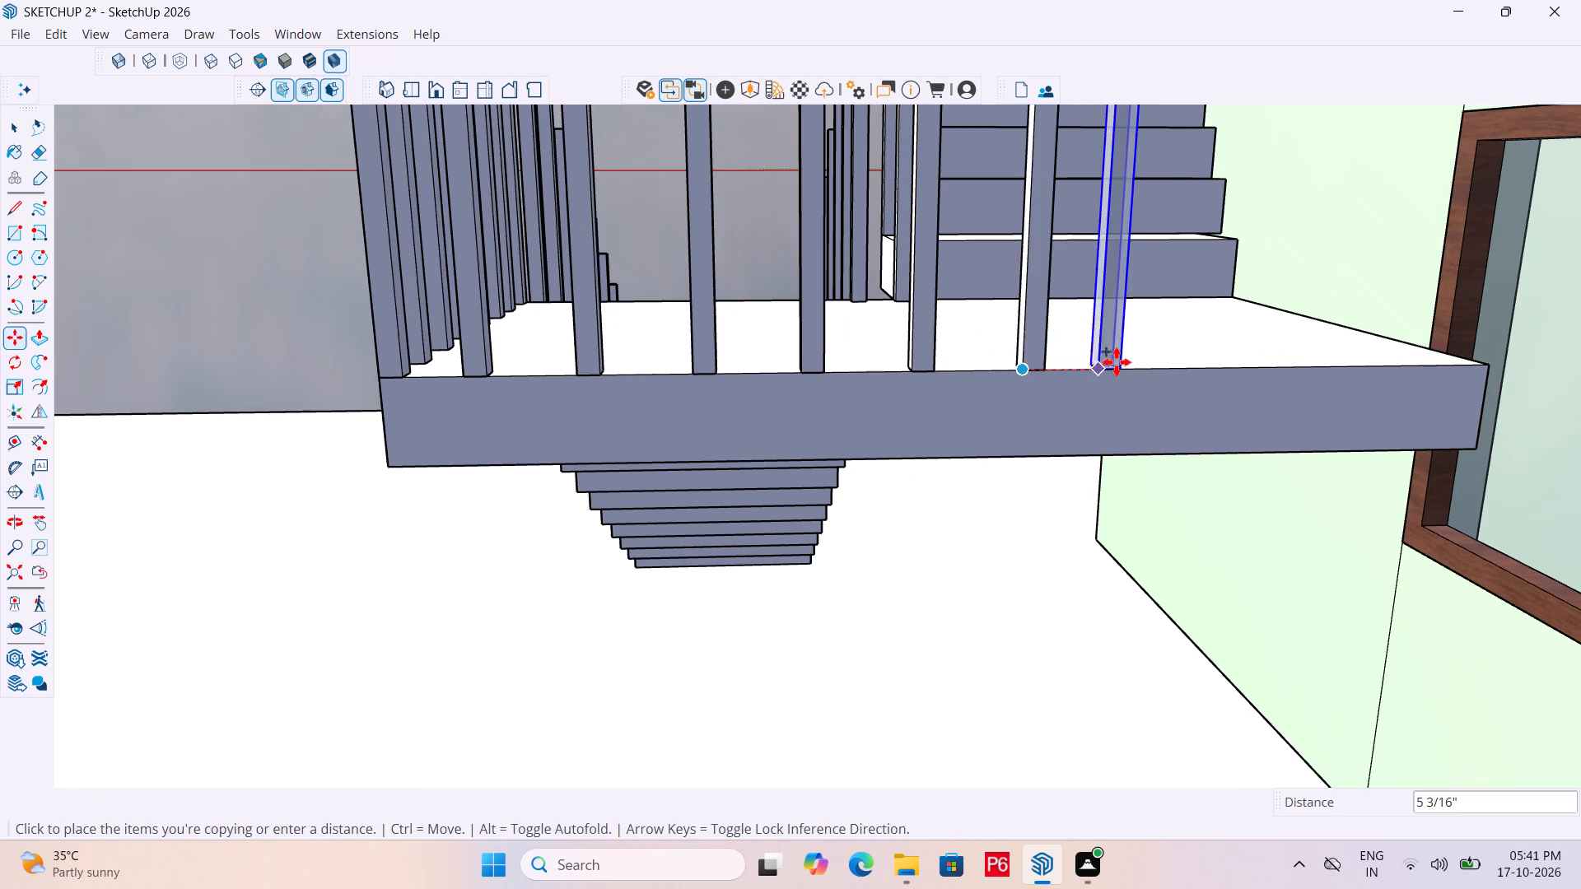
pyautogui.click(1105, 369)
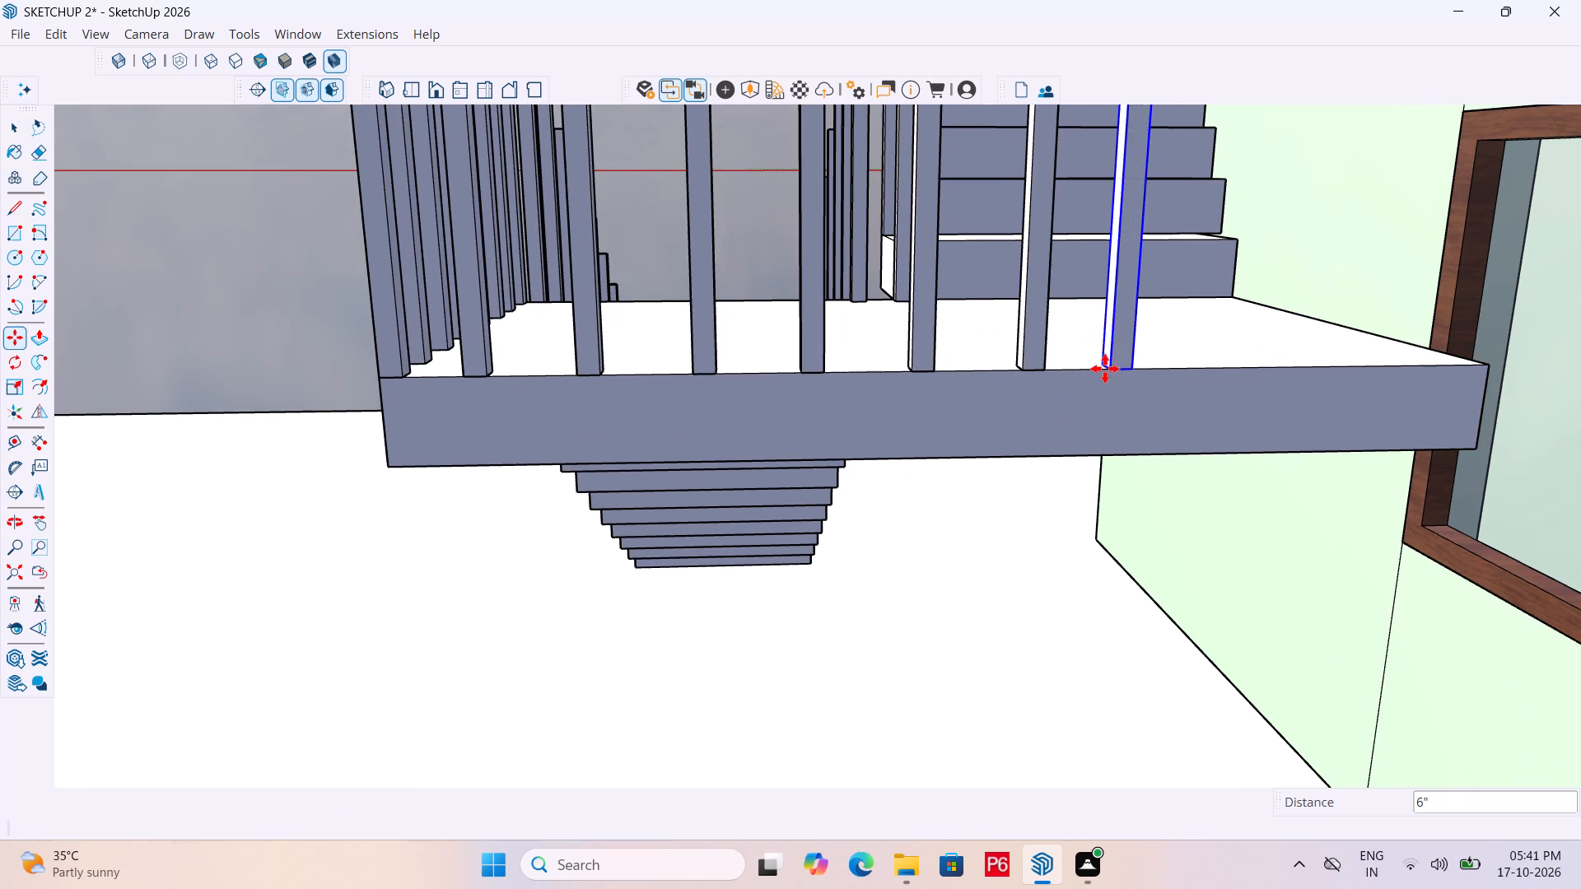
pyautogui.click(1110, 371)
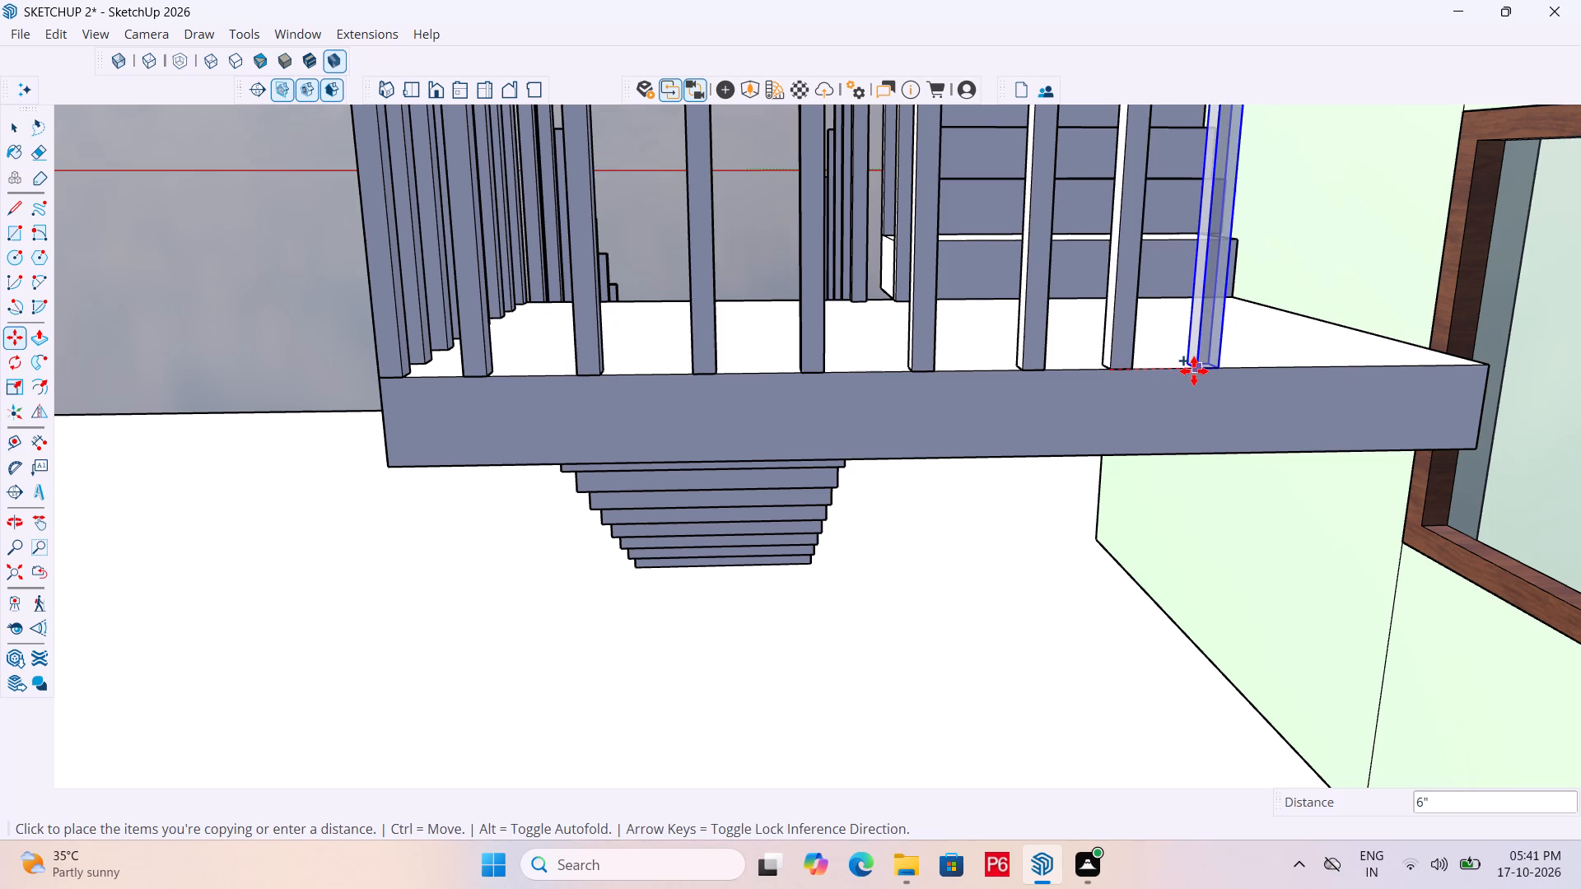
pyautogui.click(1194, 371)
pyautogui.click(1199, 370)
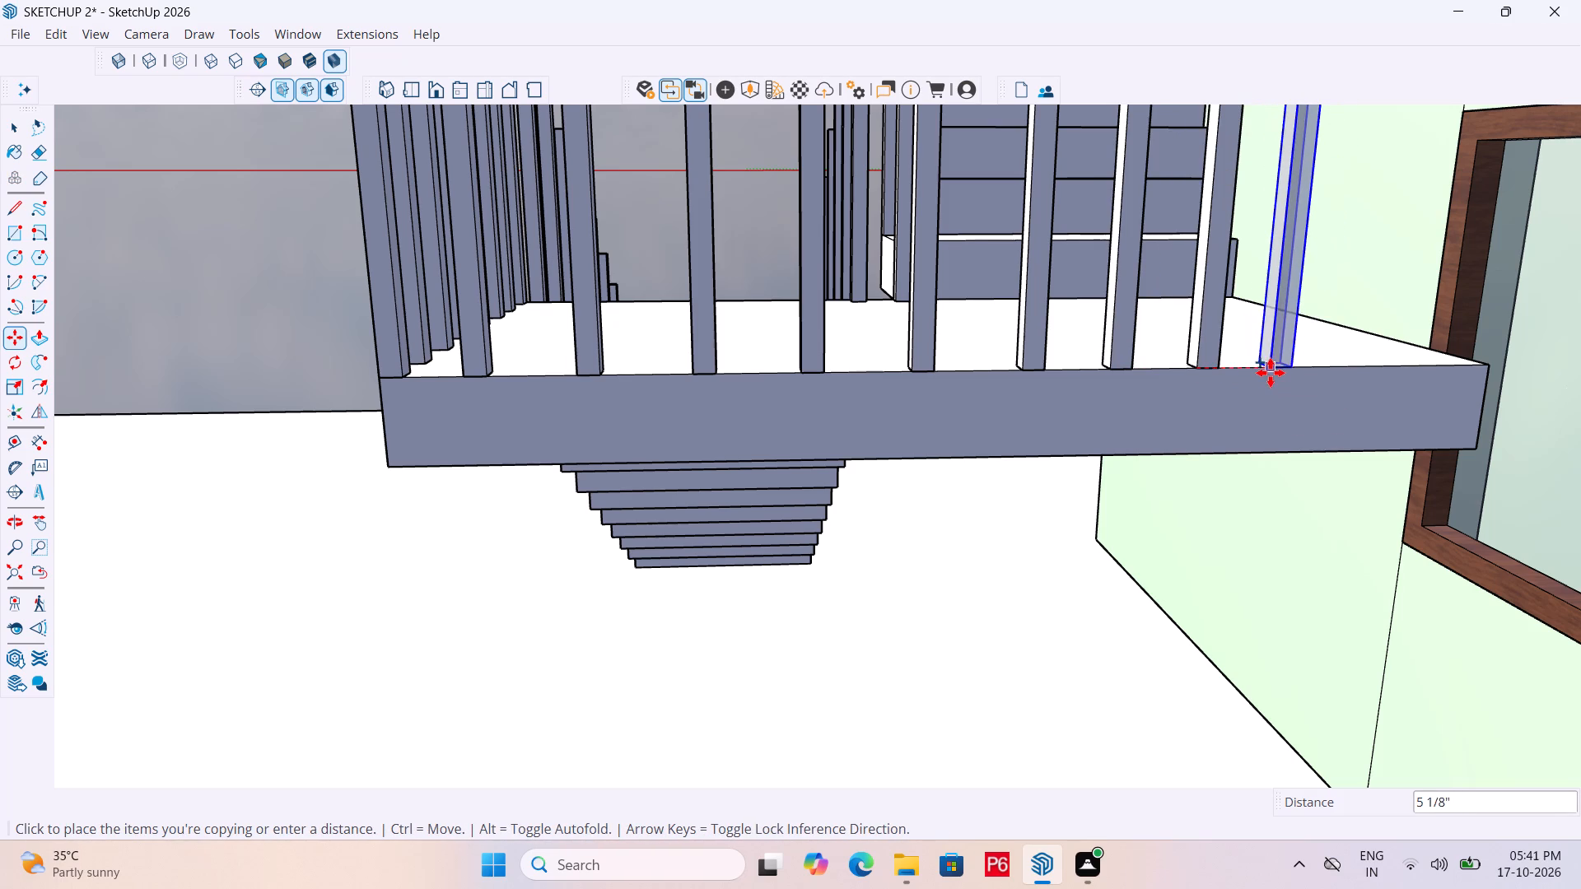
pyautogui.click(1278, 373)
# Copy the newest end-edge post about 7 1/16" along the landing's end edge, and copy that one 6" further to the wall-side corner.
pyautogui.scroll(-3, 1057, 357)
pyautogui.moveTo(930, 361); pyautogui.dragTo(860, 361, button='middle')
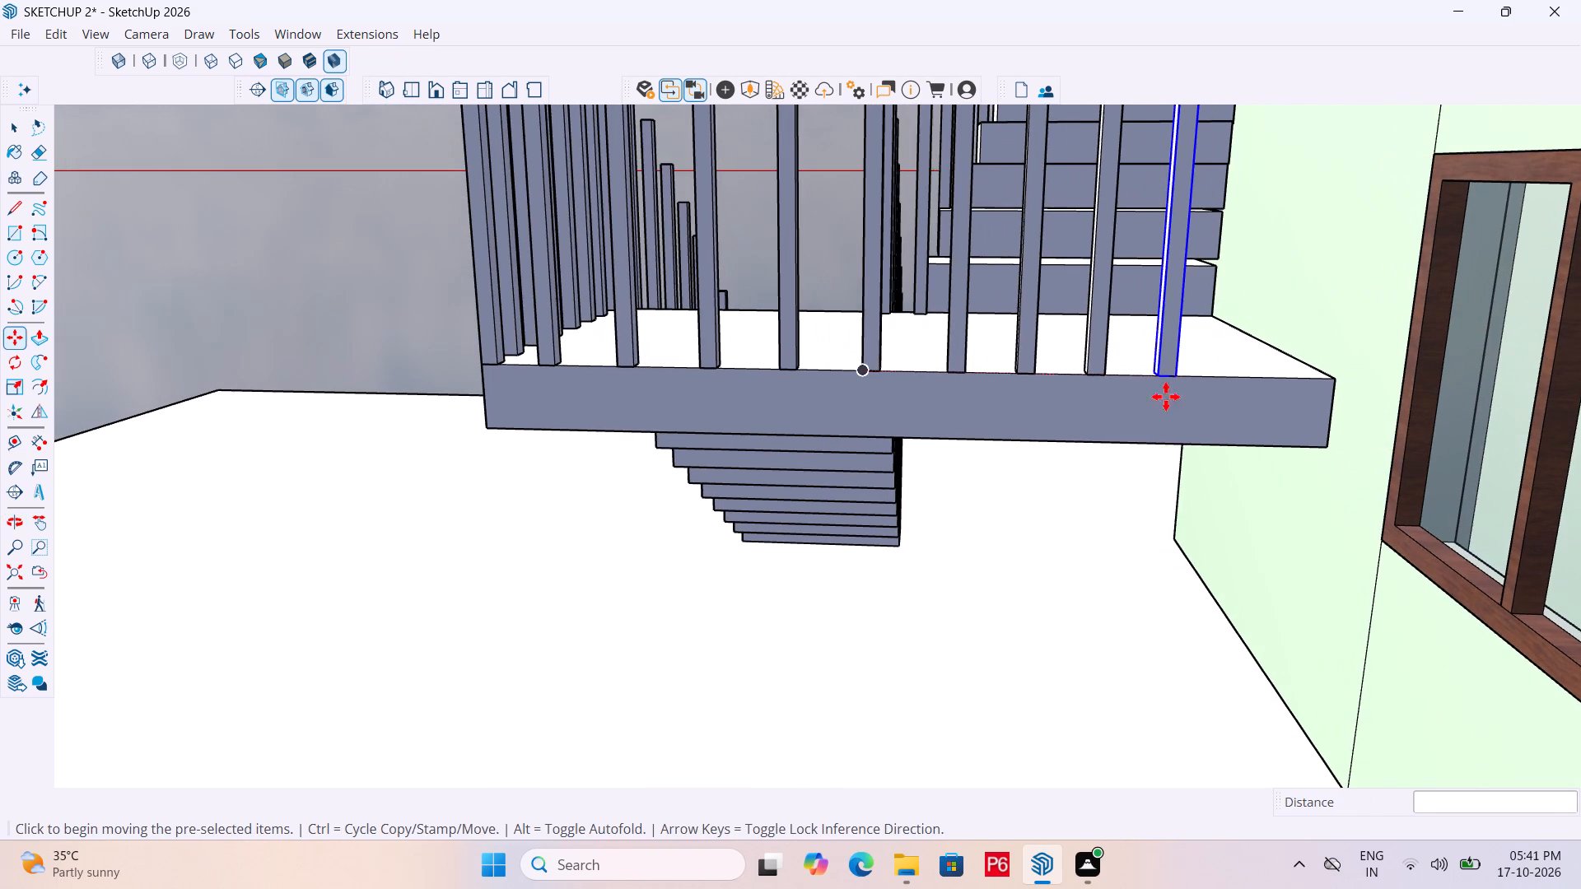
pyautogui.scroll(3, 1299, 377)
pyautogui.scroll(-1, 1390, 375)
pyautogui.moveTo(1387, 375); pyautogui.dragTo(1378, 393, button='middle')
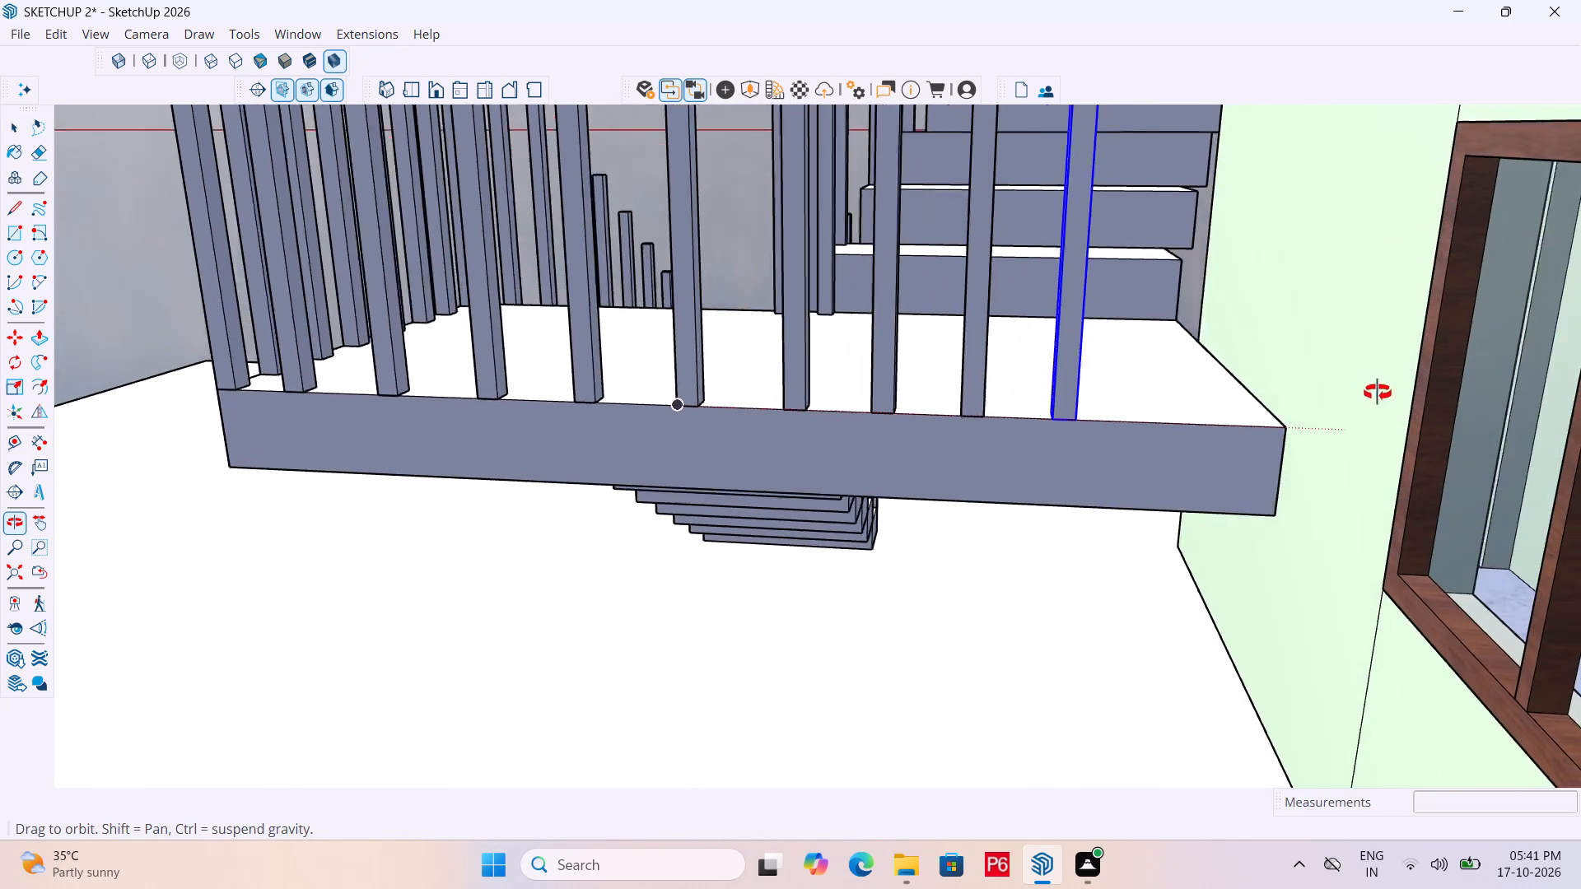
pyautogui.moveTo(1378, 393); pyautogui.dragTo(1380, 394, button='middle')
pyautogui.click(1086, 422)
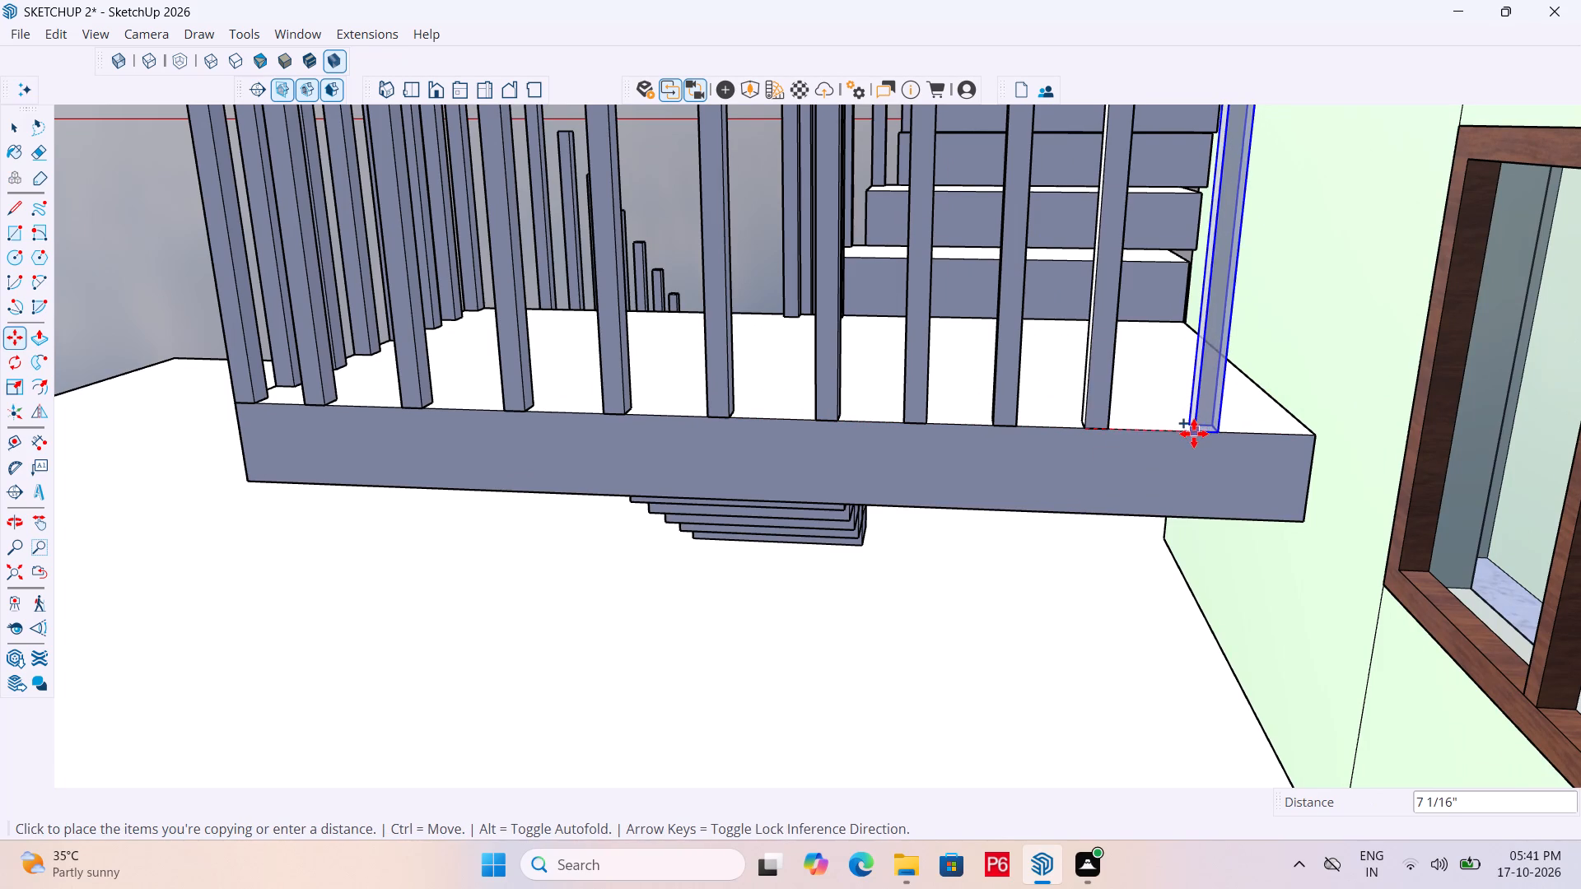
pyautogui.click(1194, 434)
pyautogui.click(1201, 433)
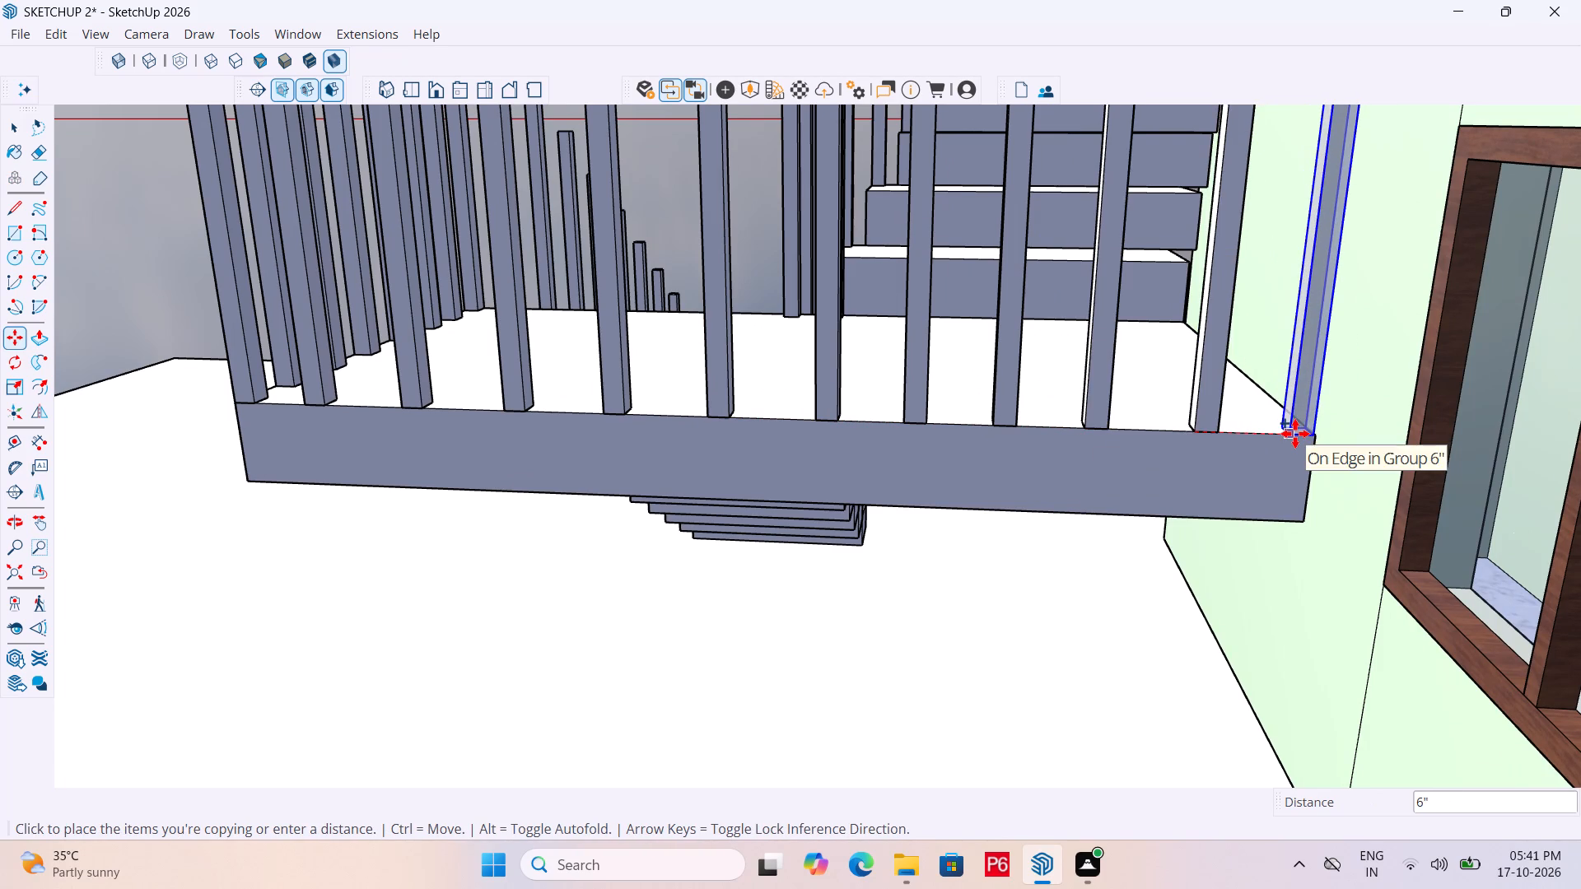
pyautogui.click(1295, 434)
# Examine the railing posts on the landing and both flights from several sides of the staircase.
pyautogui.moveTo(1351, 436); pyautogui.dragTo(1215, 428, button='middle')
pyautogui.scroll(1, 1068, 421)
pyautogui.scroll(-5, 1097, 460)
pyautogui.moveTo(1042, 468); pyautogui.dragTo(1136, 479, button='middle')
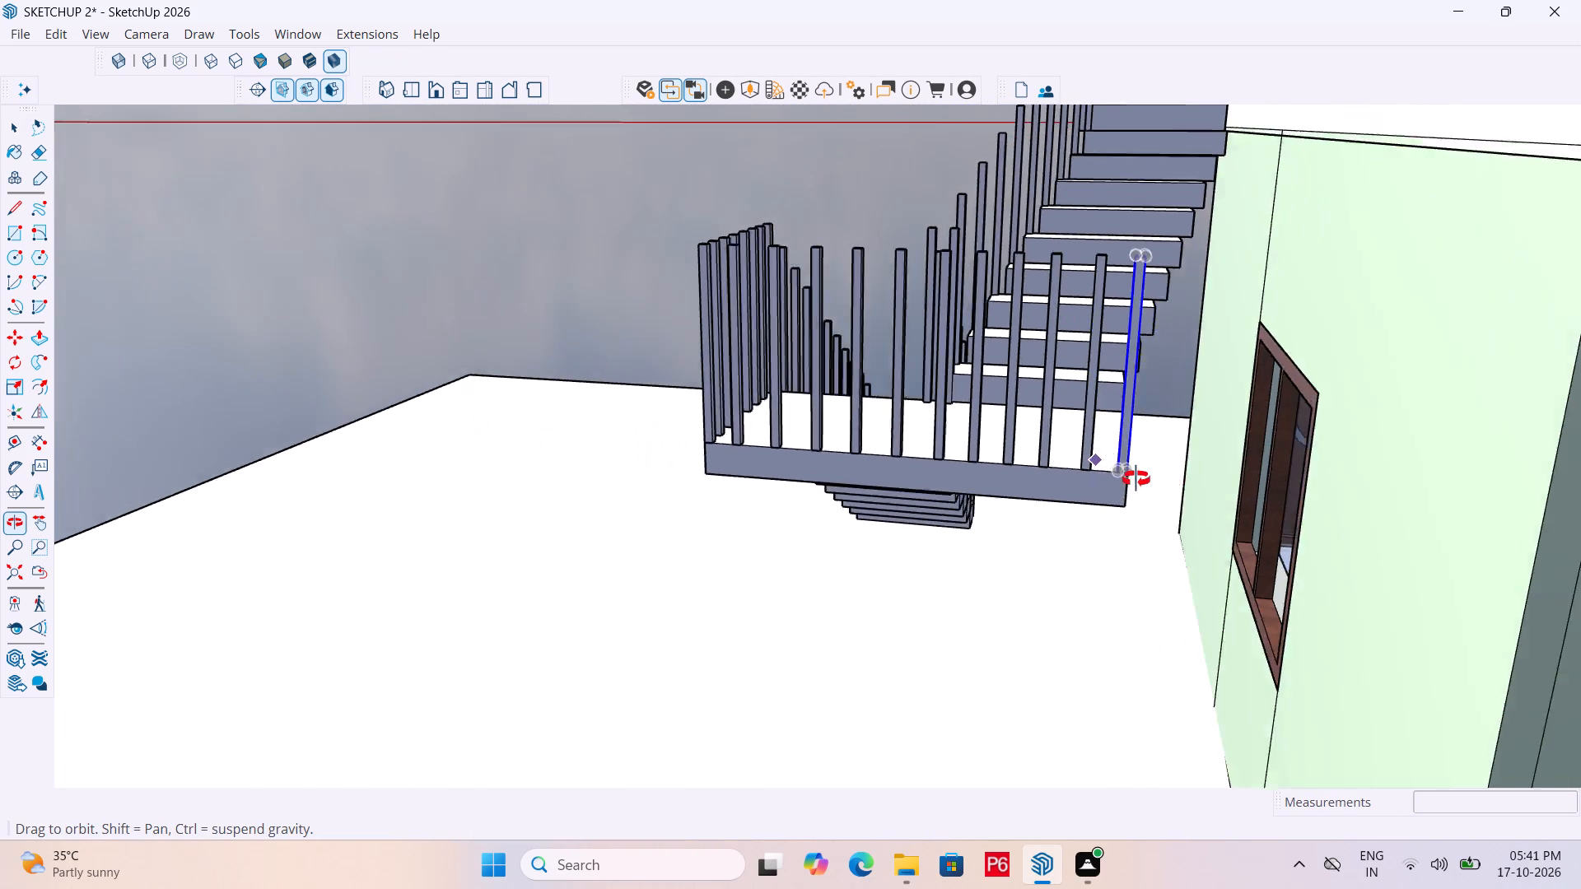
pyautogui.moveTo(1136, 479); pyautogui.dragTo(1093, 496, button='middle')
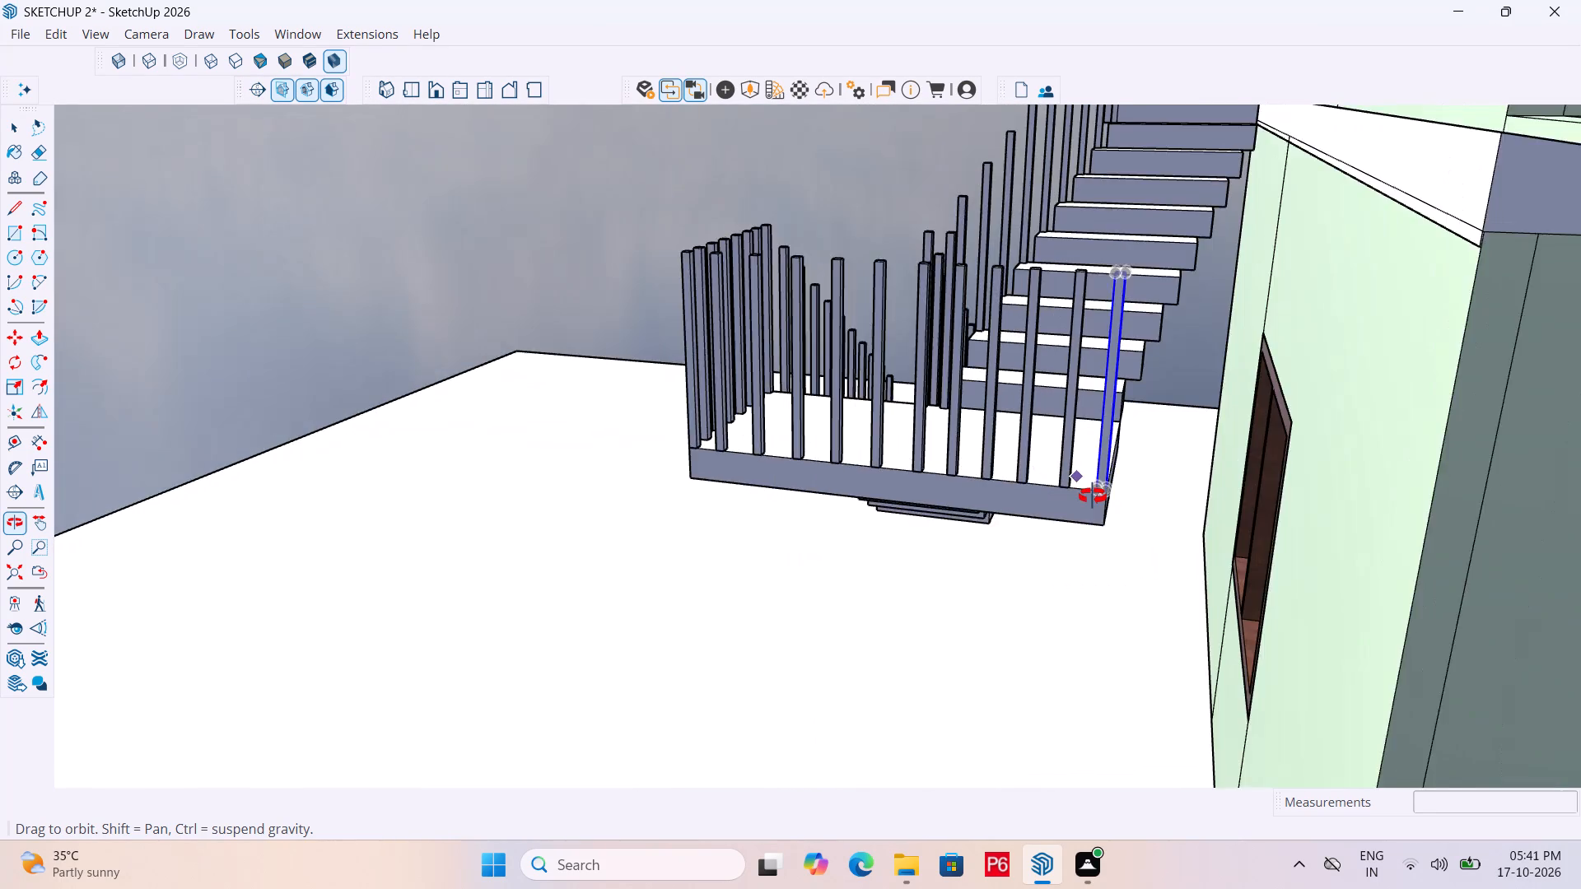
pyautogui.moveTo(1093, 496); pyautogui.dragTo(1344, 755, button='middle')
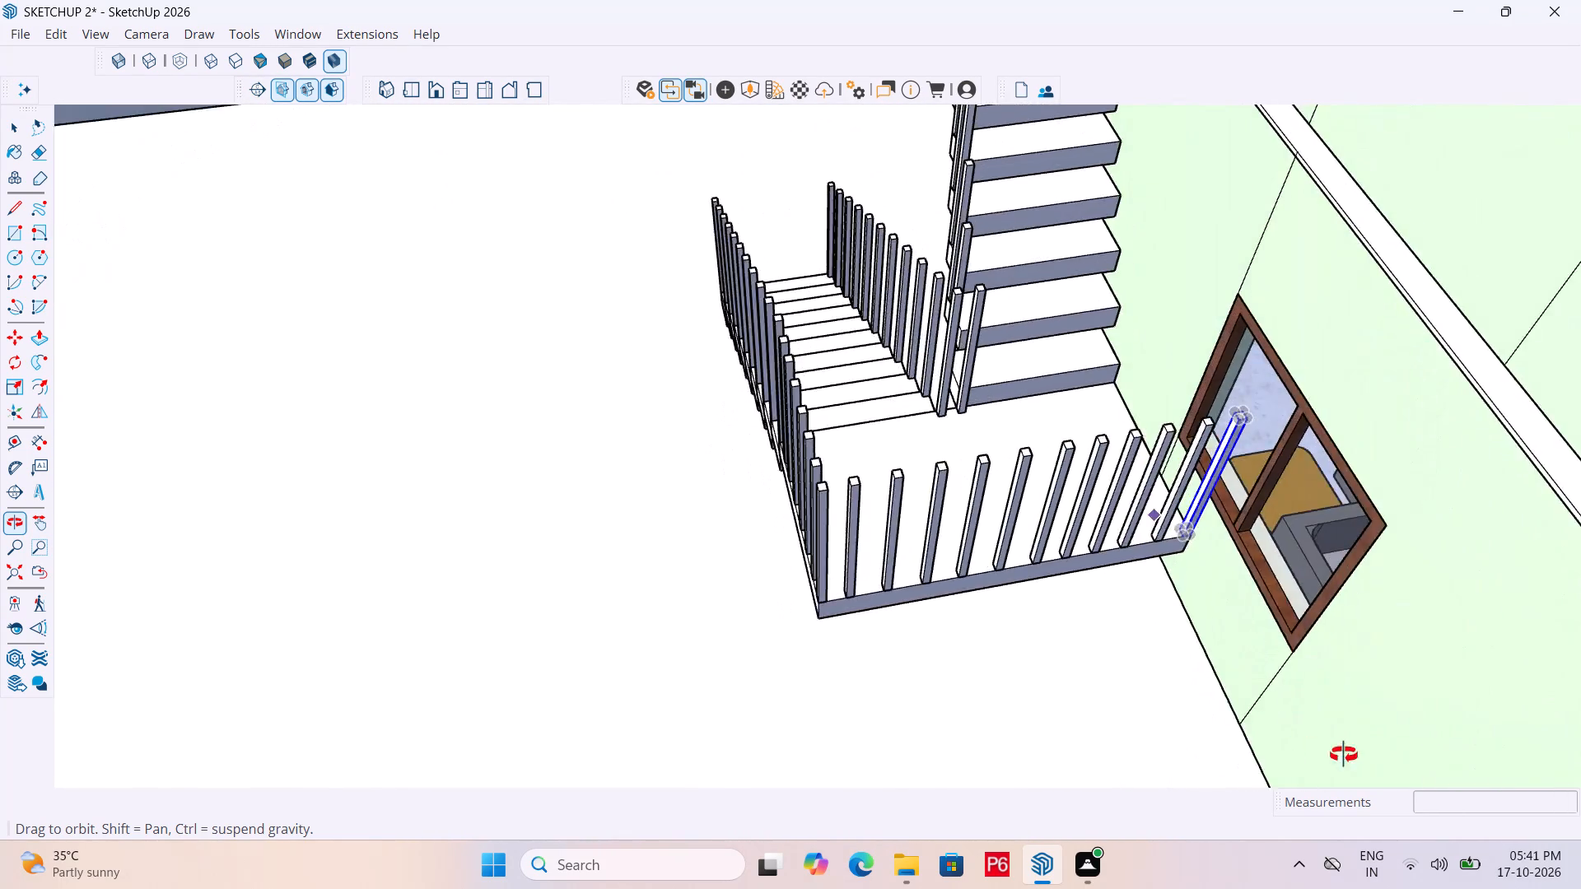
pyautogui.moveTo(1344, 755); pyautogui.dragTo(1509, 686, button='middle')
pyautogui.moveTo(696, 291); pyautogui.dragTo(1449, 225, button='middle')
pyautogui.moveTo(567, 293); pyautogui.dragTo(1012, 11, button='middle')
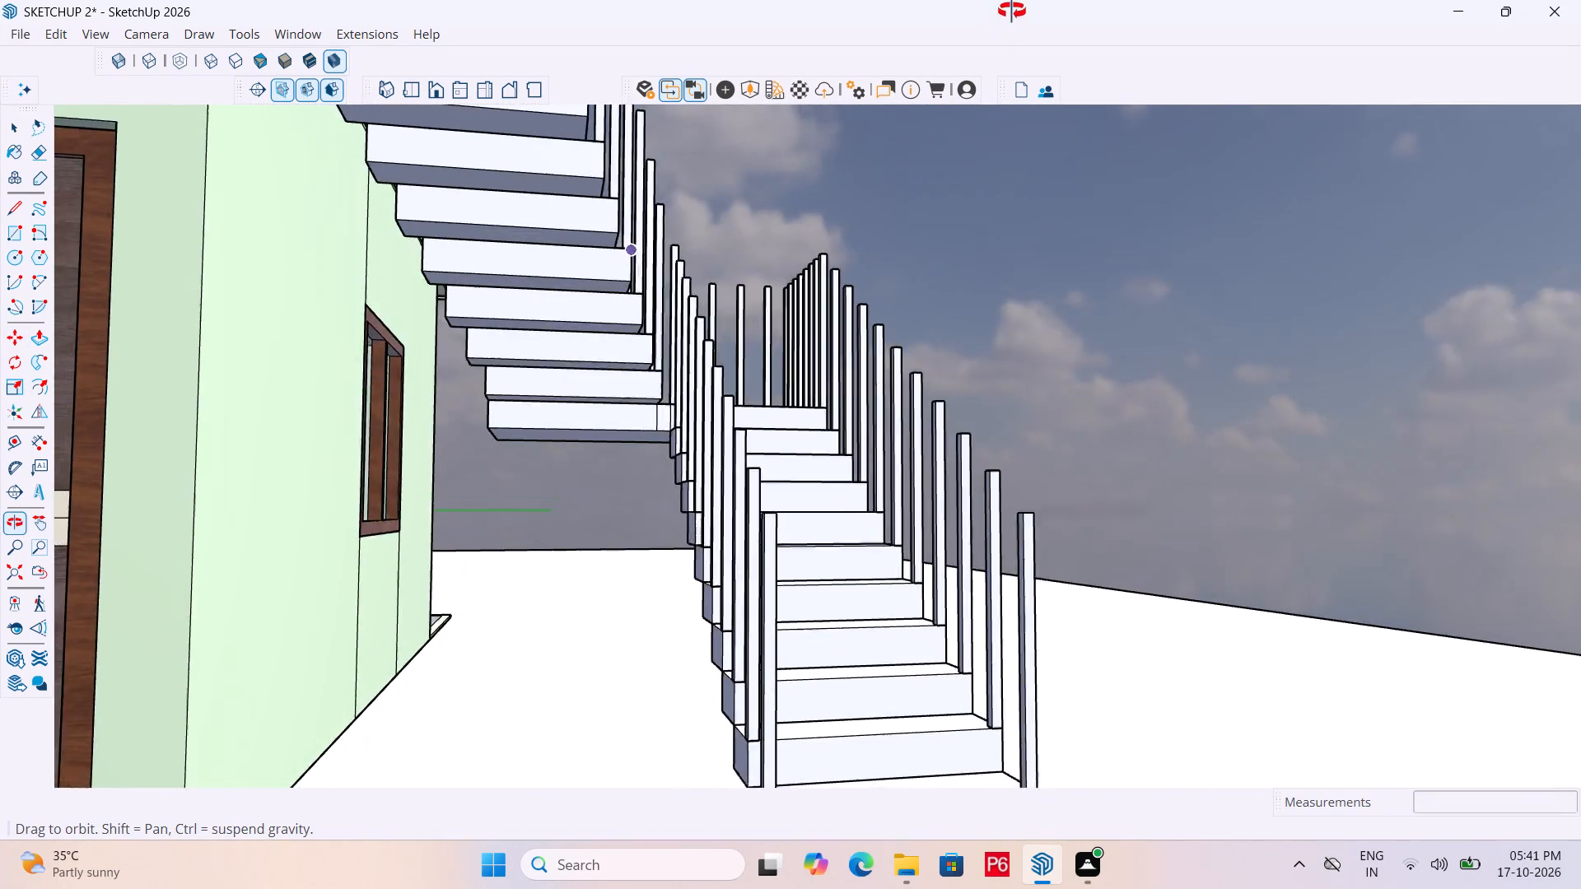
pyautogui.moveTo(1012, 11); pyautogui.dragTo(1000, 82, button='middle')
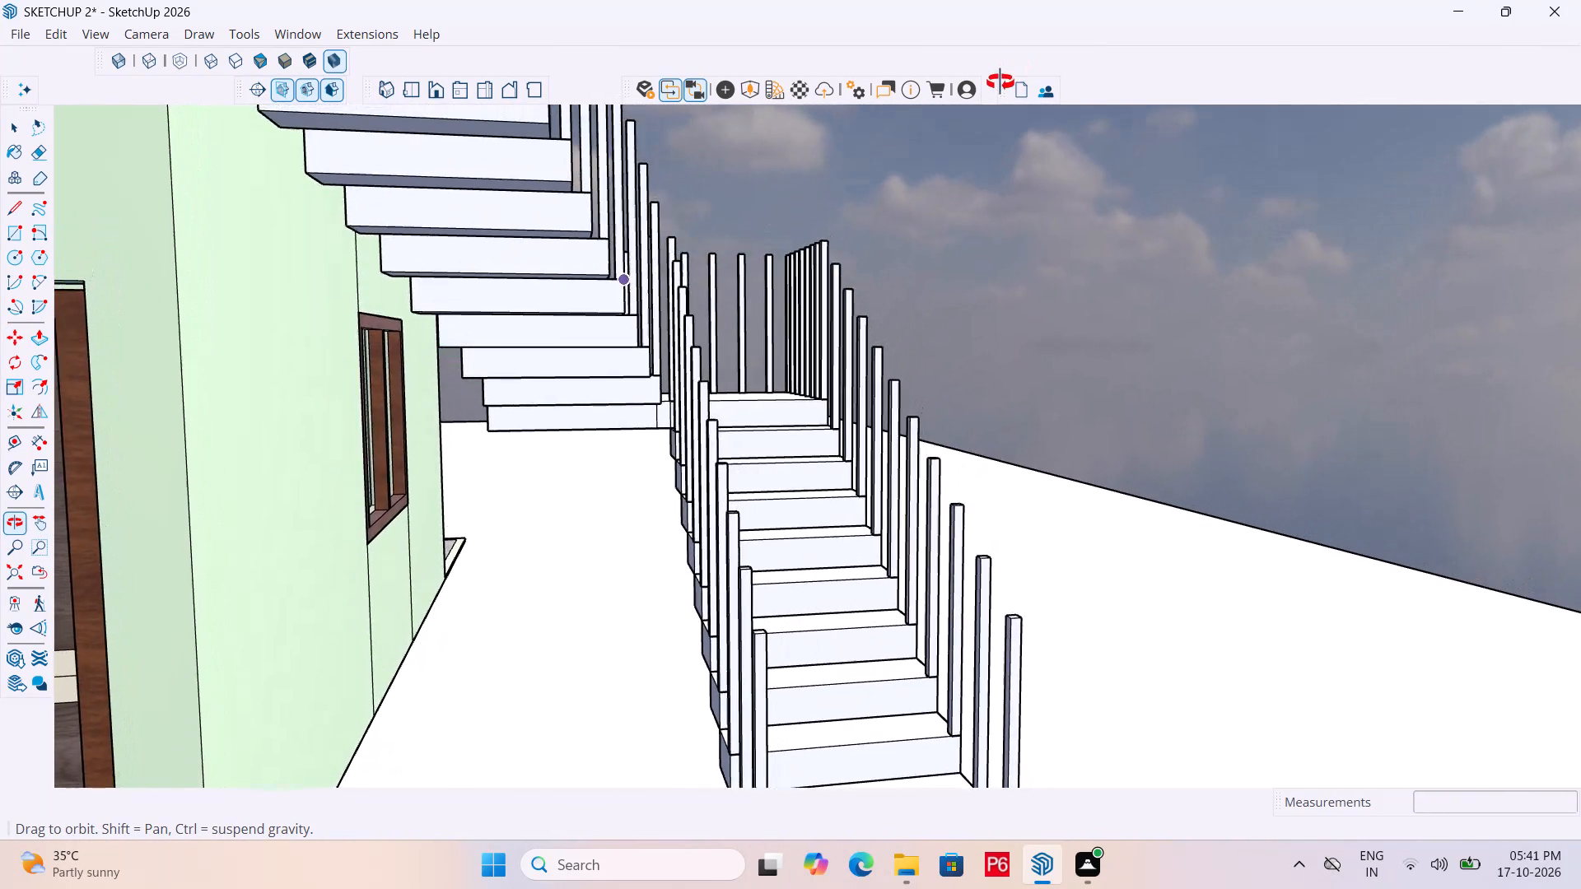
pyautogui.moveTo(1000, 82); pyautogui.dragTo(658, 254, button='middle')
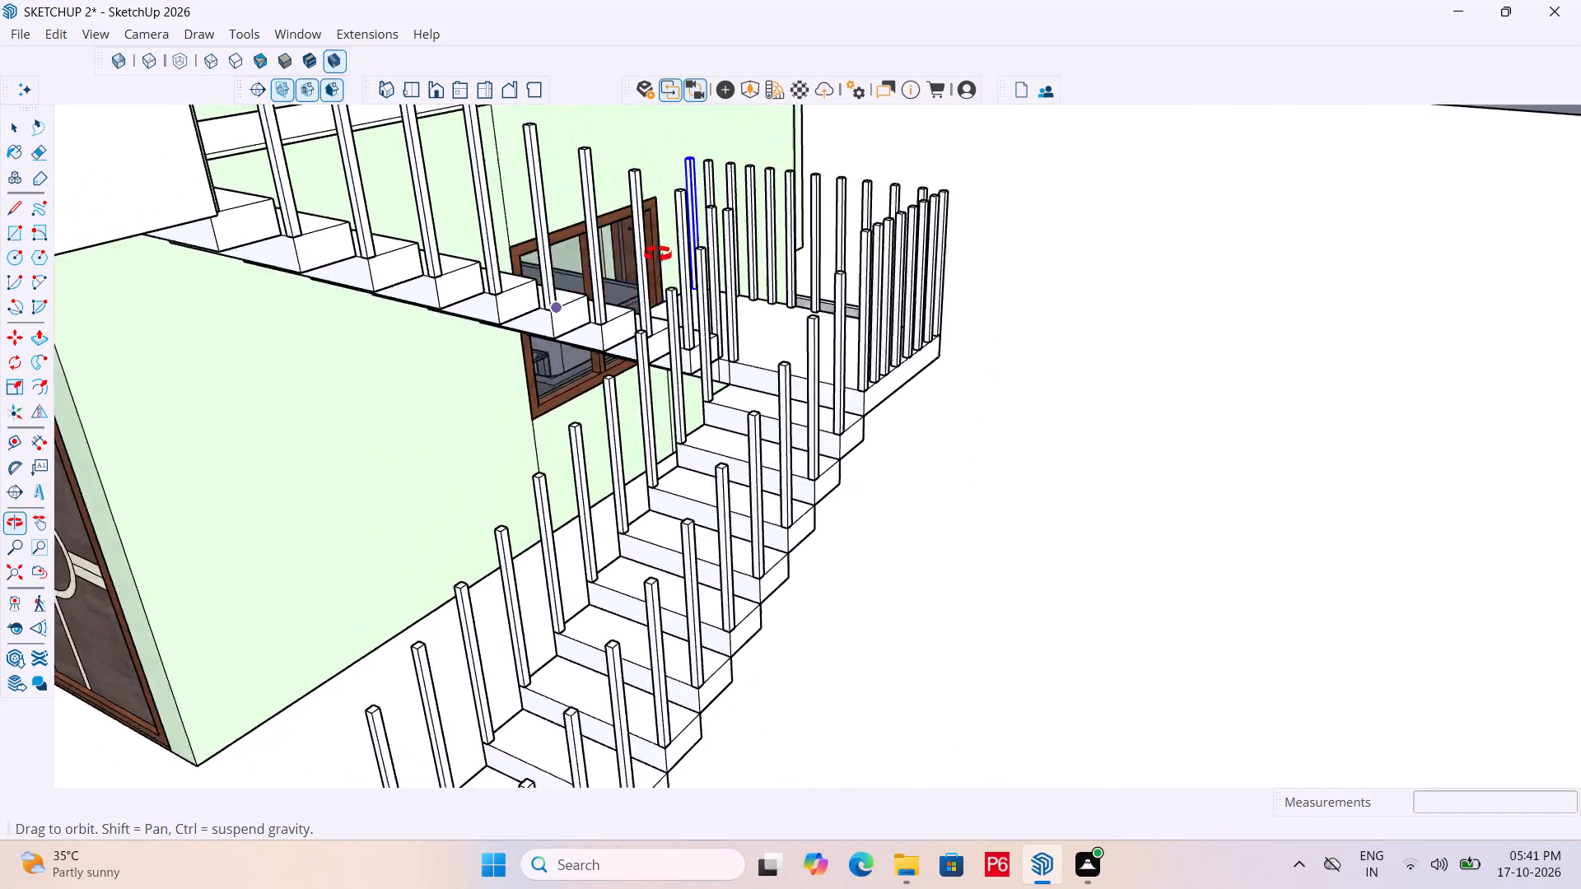
pyautogui.moveTo(658, 254); pyautogui.dragTo(250, 119, button='middle')
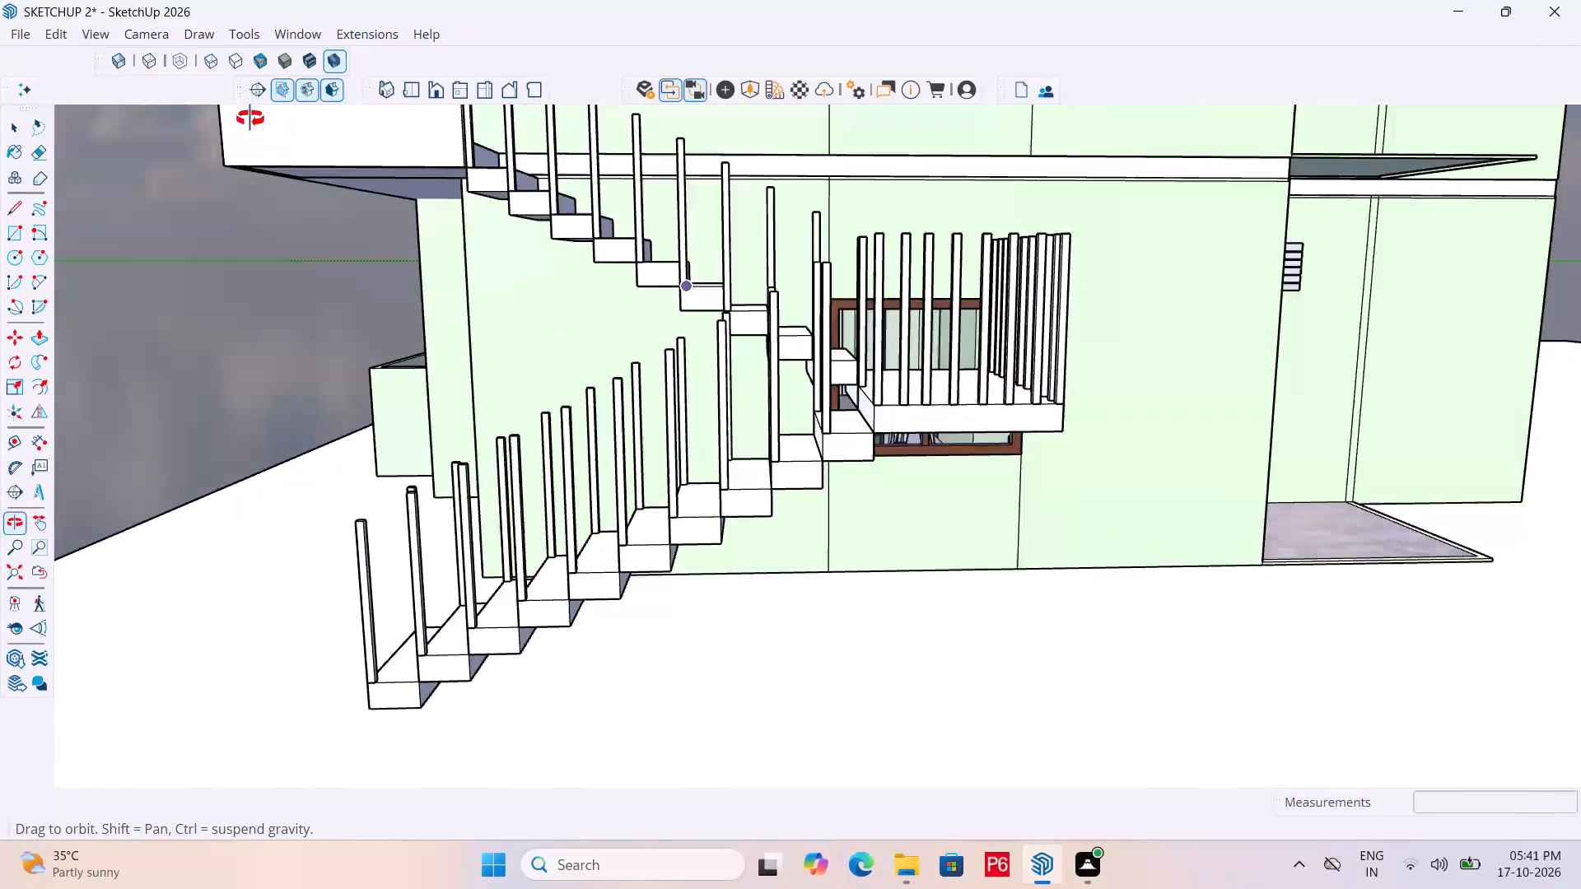
pyautogui.moveTo(250, 119); pyautogui.dragTo(1008, 43, button='middle')
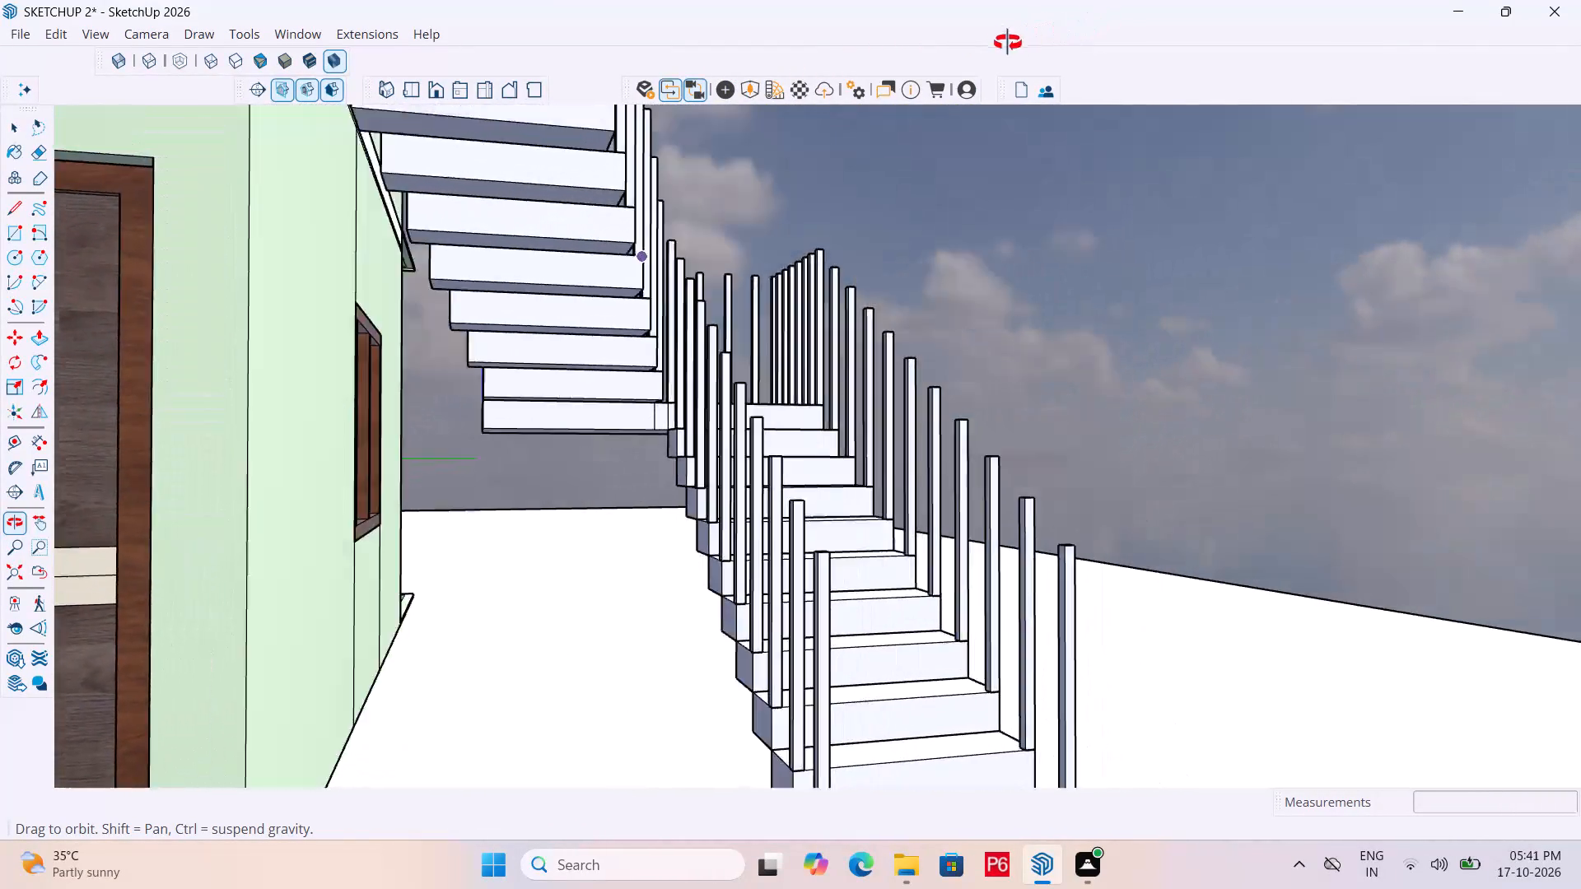
pyautogui.moveTo(1008, 43); pyautogui.dragTo(0, 194, button='middle')
pyautogui.scroll(-5, 567, 386)
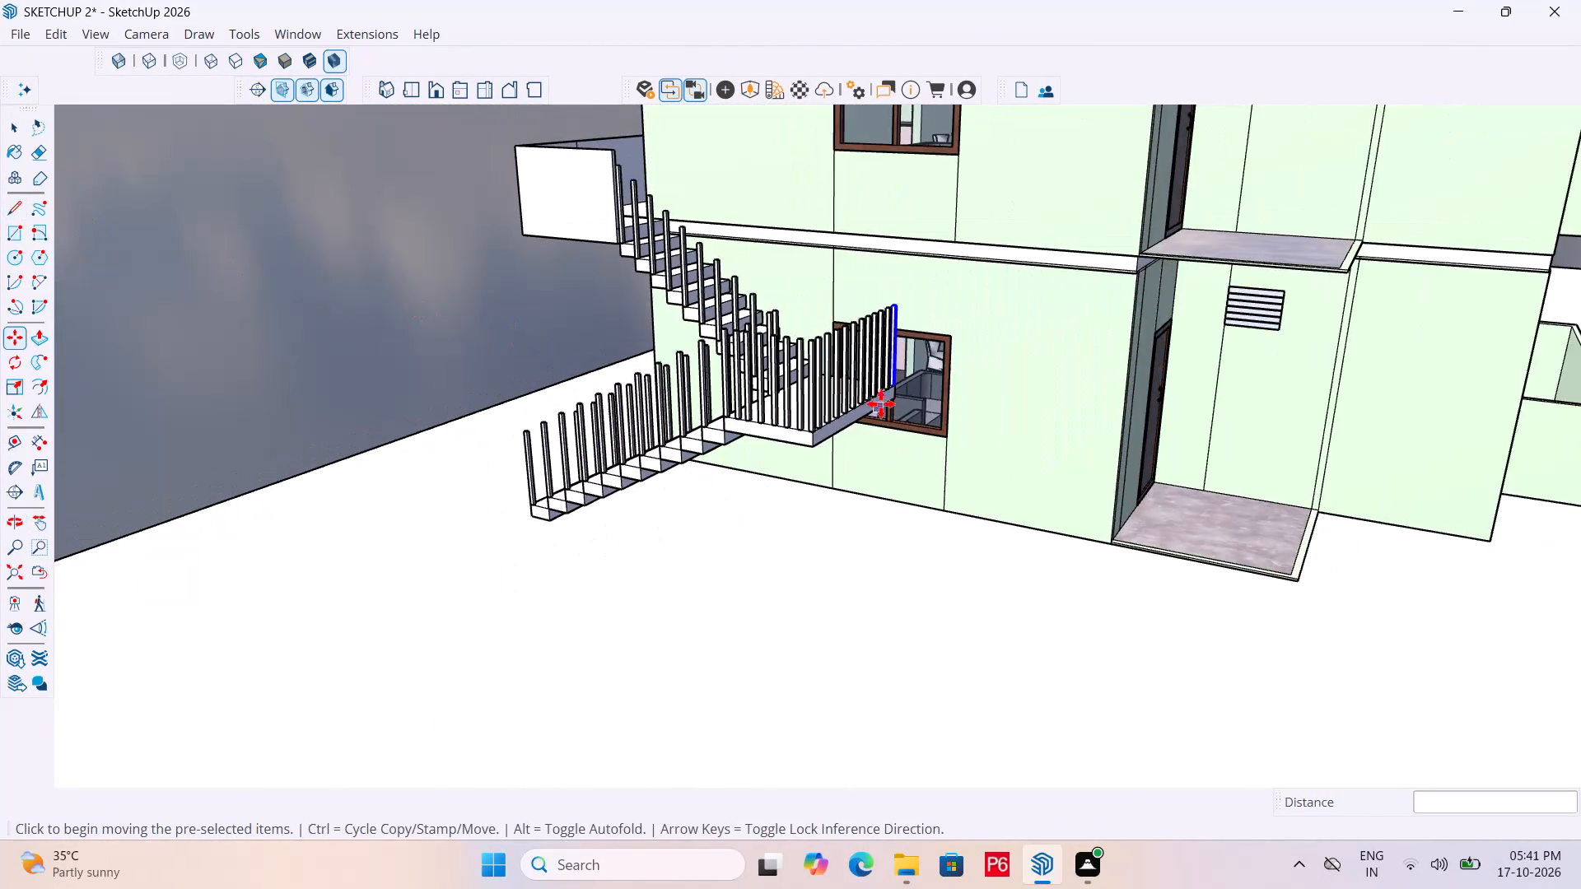
# Copy the corner post about 9 9/16" along the landing's wall-side edge, towards the upper flight.
pyautogui.moveTo(883, 403); pyautogui.dragTo(597, 588, button='middle')
pyautogui.scroll(7, 892, 385)
pyautogui.moveTo(835, 403); pyautogui.dragTo(646, 404, button='middle')
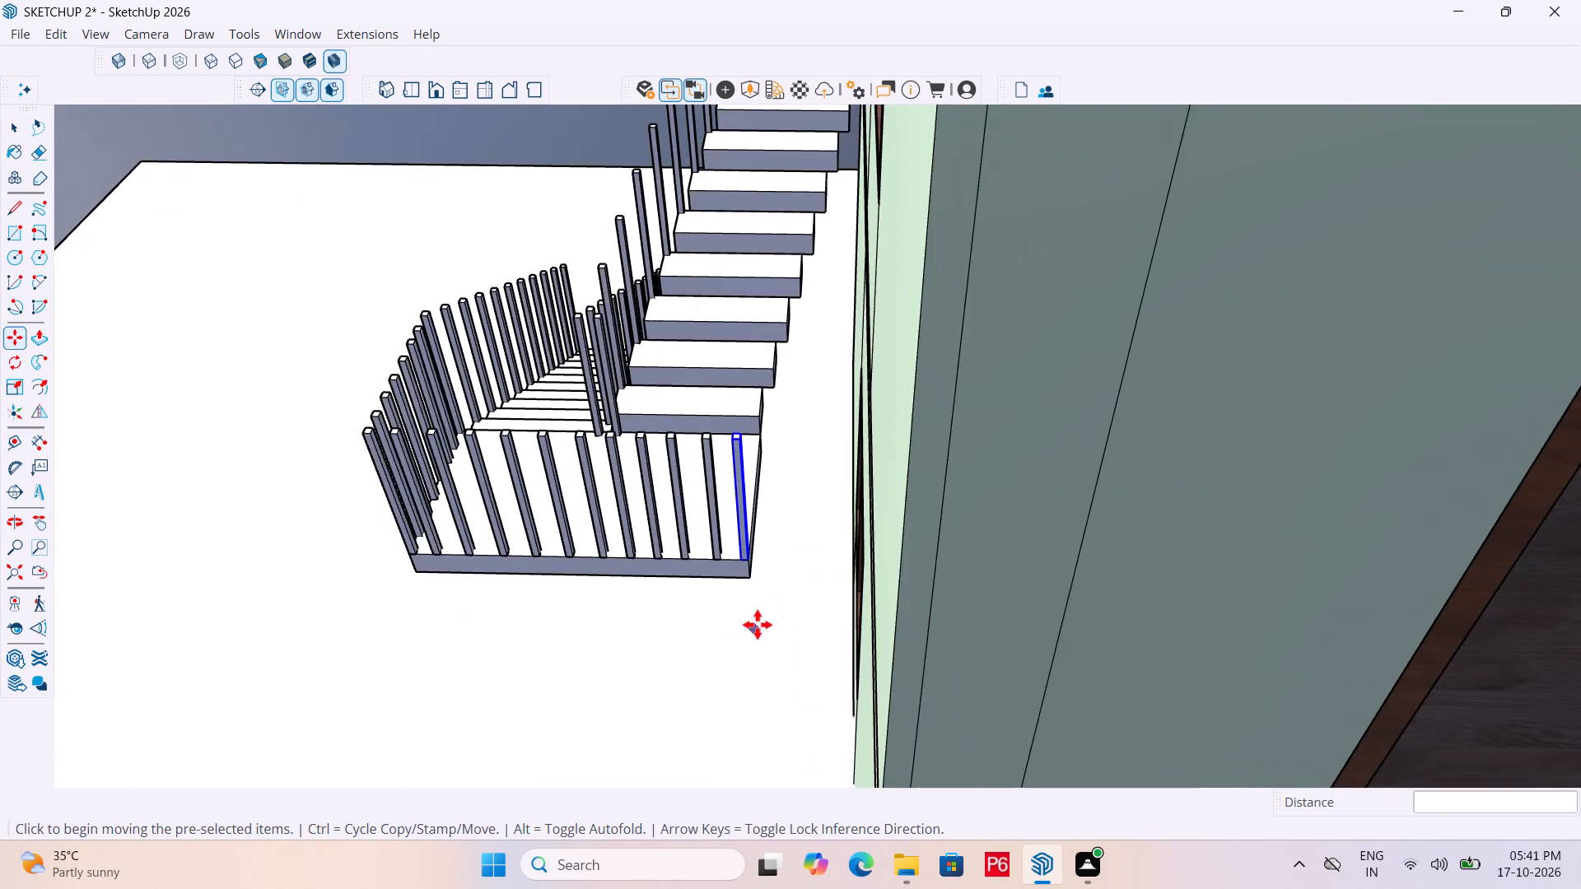
pyautogui.scroll(6, 763, 623)
pyautogui.click(724, 472)
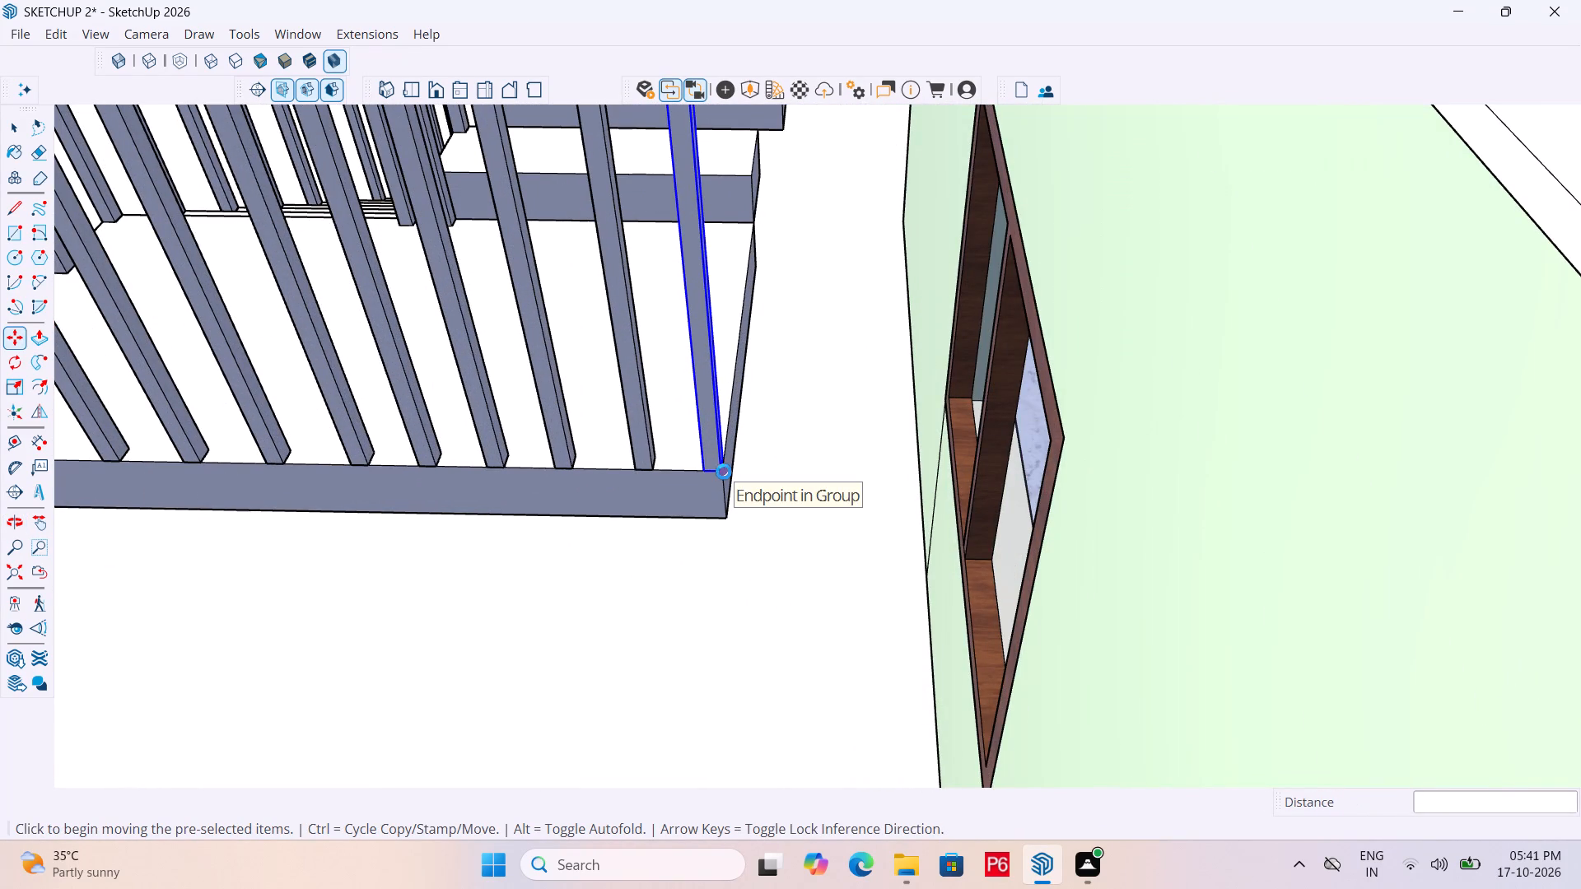
pyautogui.click(724, 472)
pyautogui.press('m')
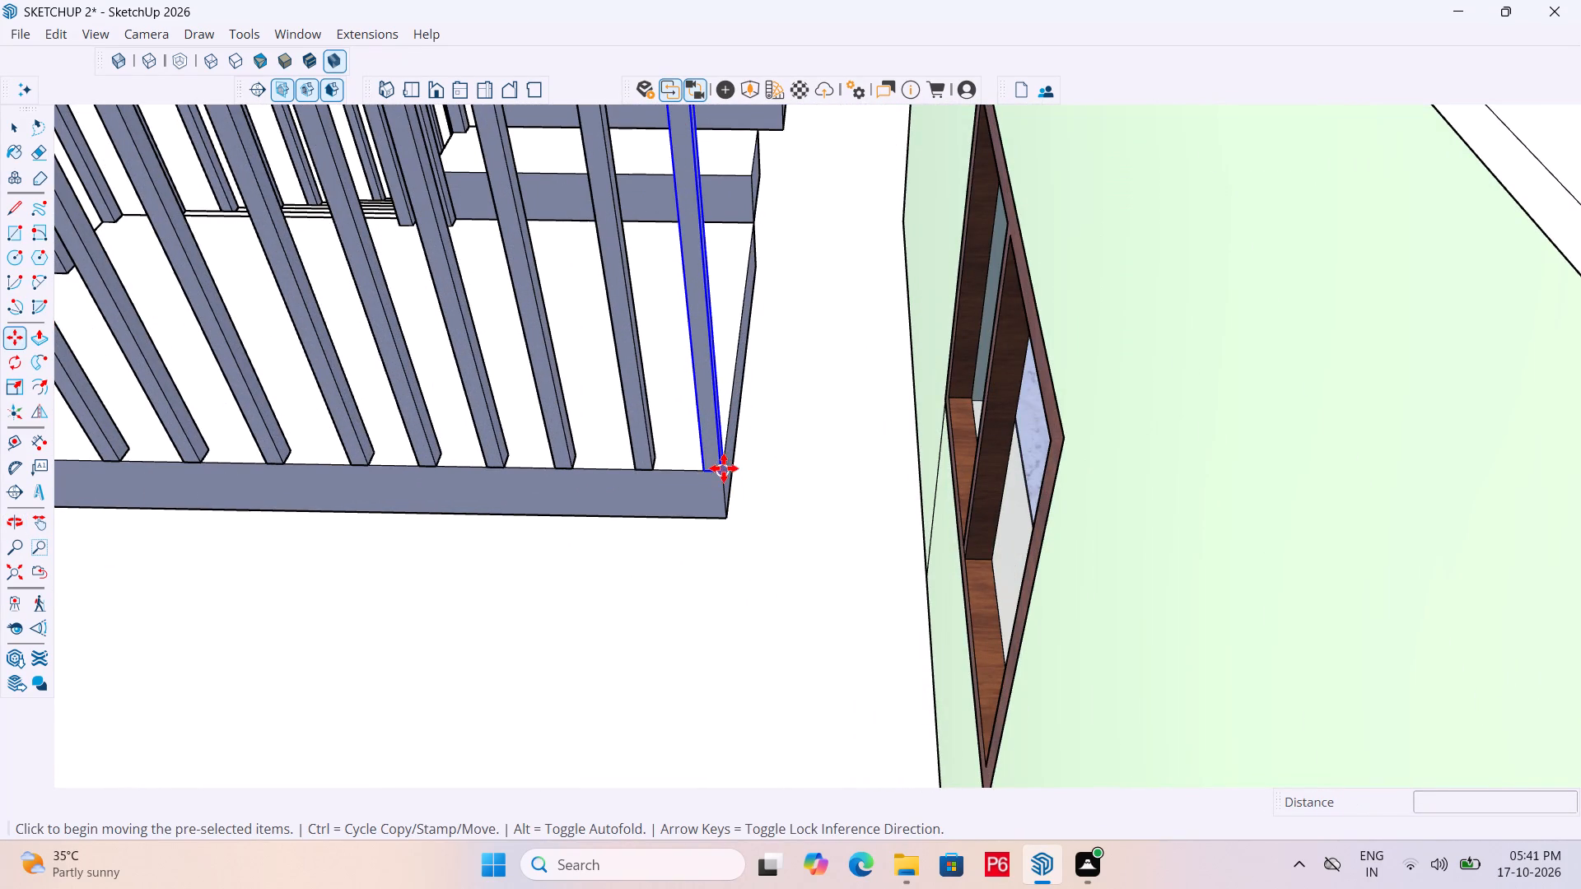
pyautogui.moveTo(723, 470); pyautogui.dragTo(725, 462)
pyautogui.moveTo(743, 377); pyautogui.dragTo(1051, 454, button='middle')
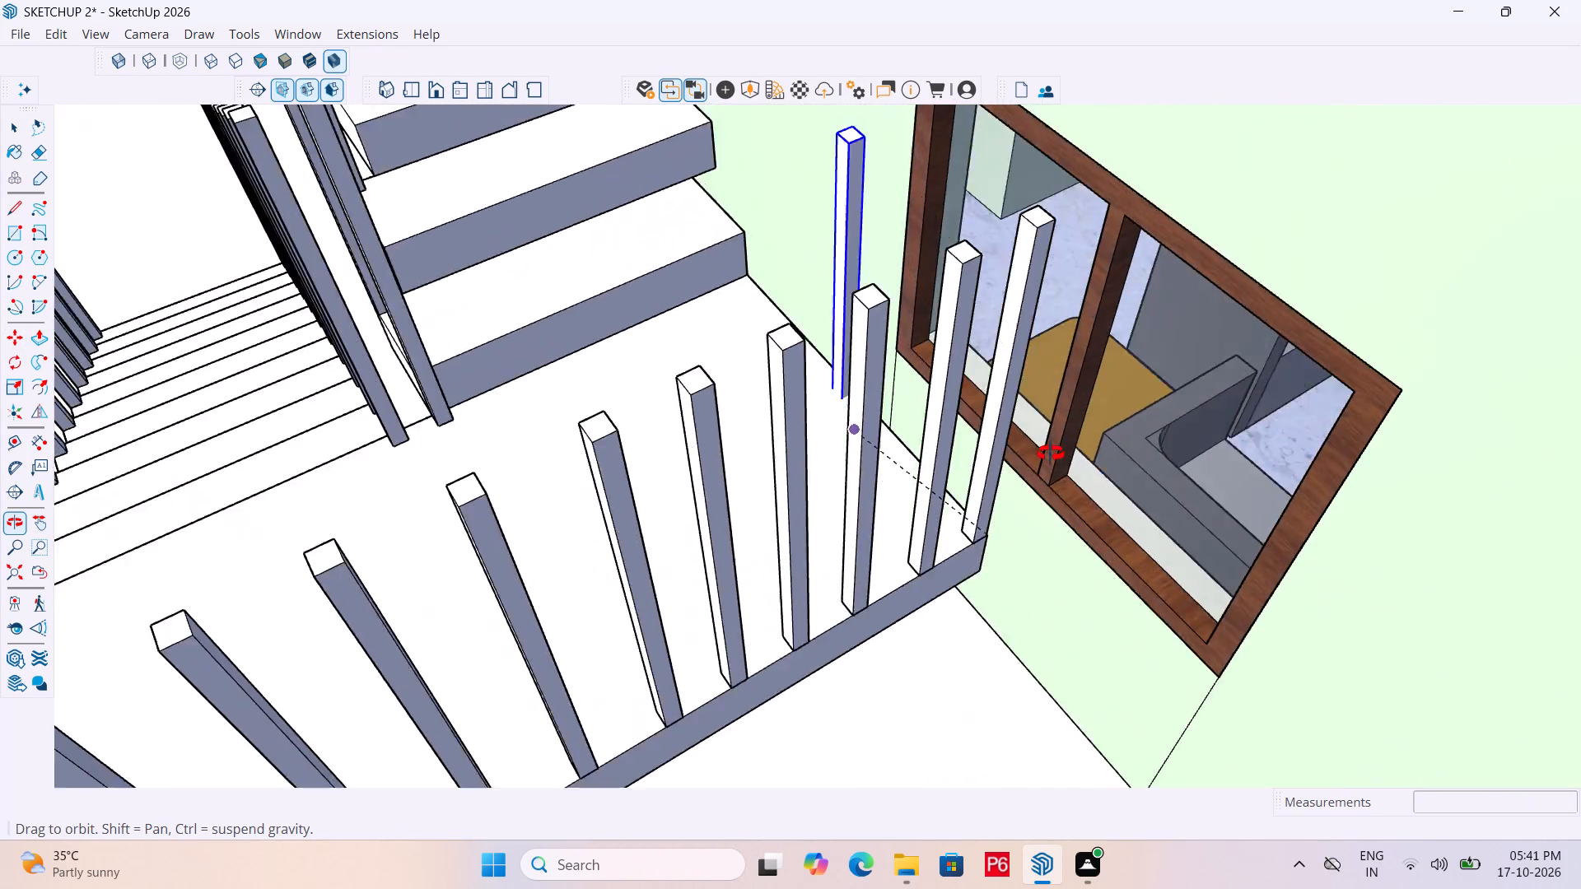
pyautogui.moveTo(1051, 454); pyautogui.dragTo(1448, 557, button='middle')
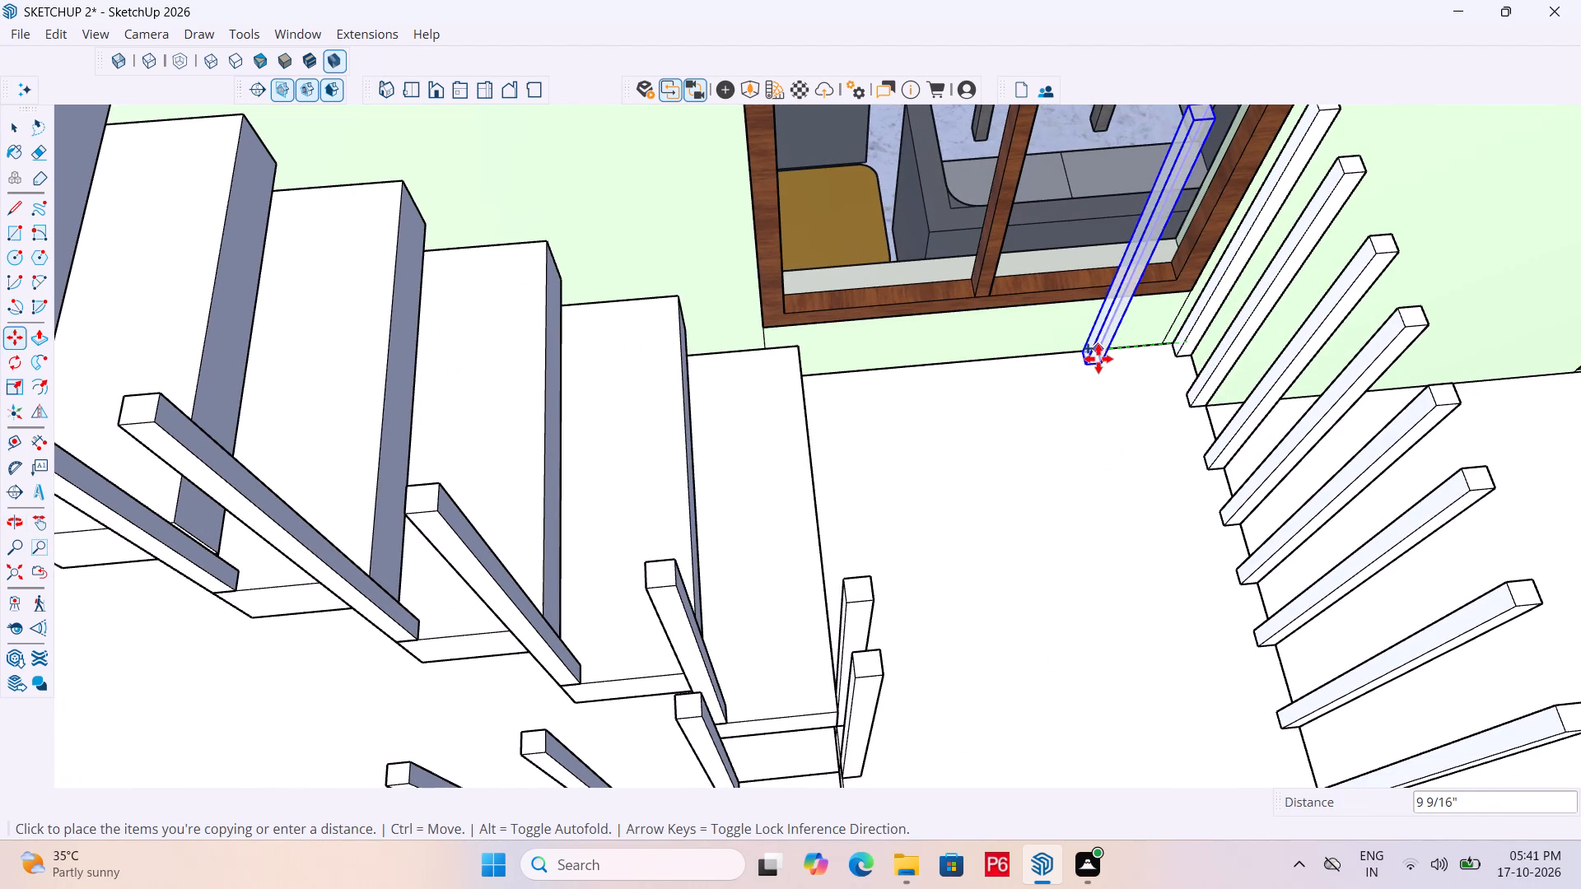
pyautogui.click(1098, 359)
# Add three more post copies in succession along the landing's wall-side edge, spaced about 8 3/4", 7 7/16" and 7 3/16".
pyautogui.scroll(5, 1034, 351)
pyautogui.scroll(1, 1187, 358)
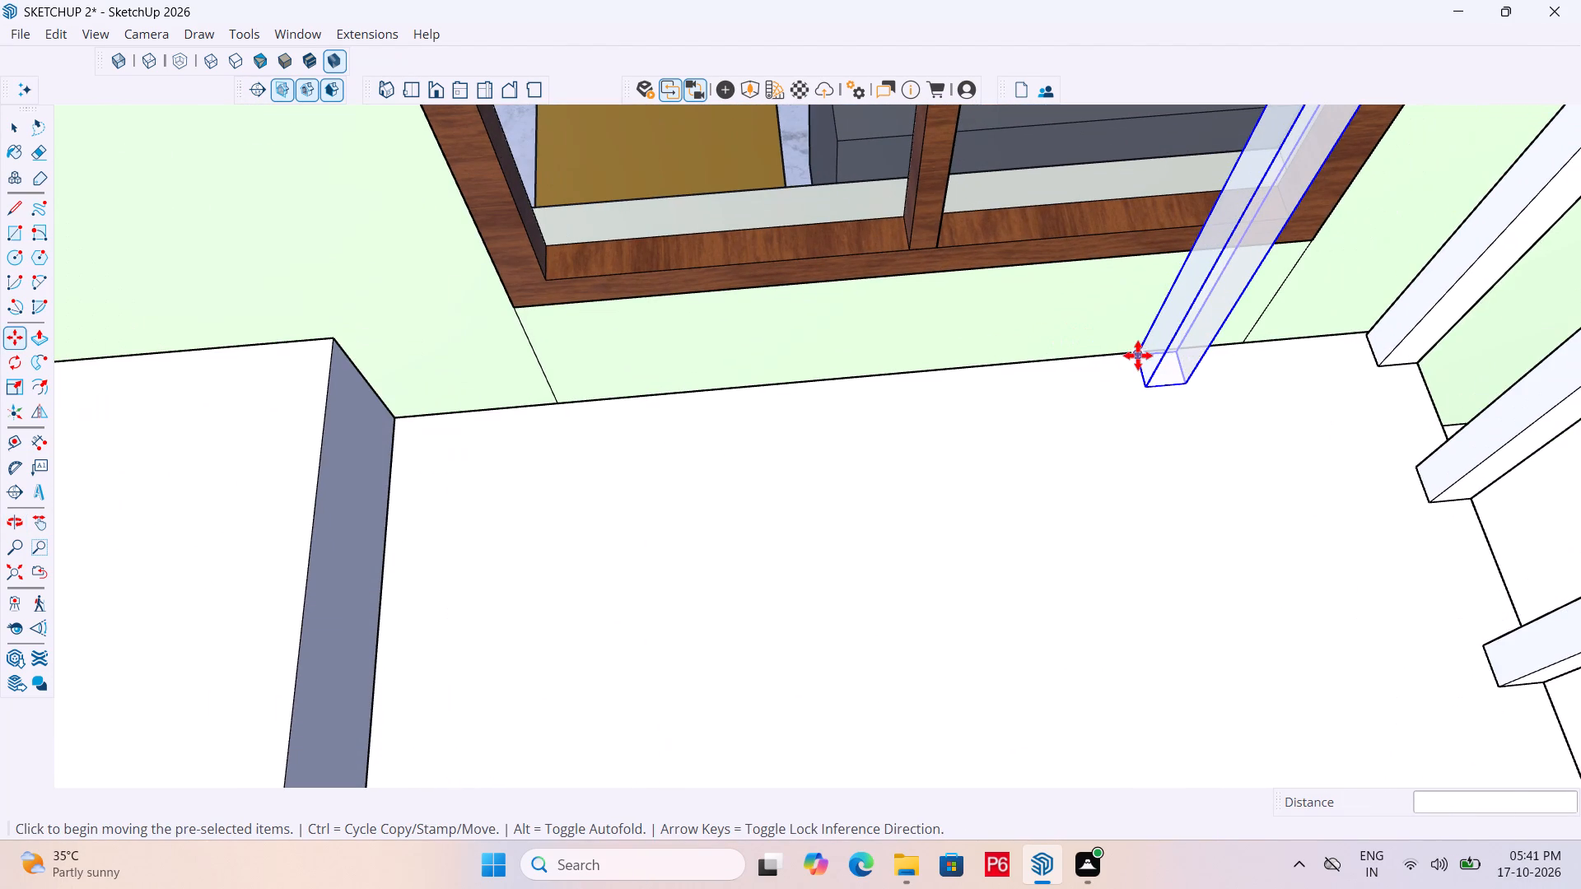
pyautogui.click(1138, 356)
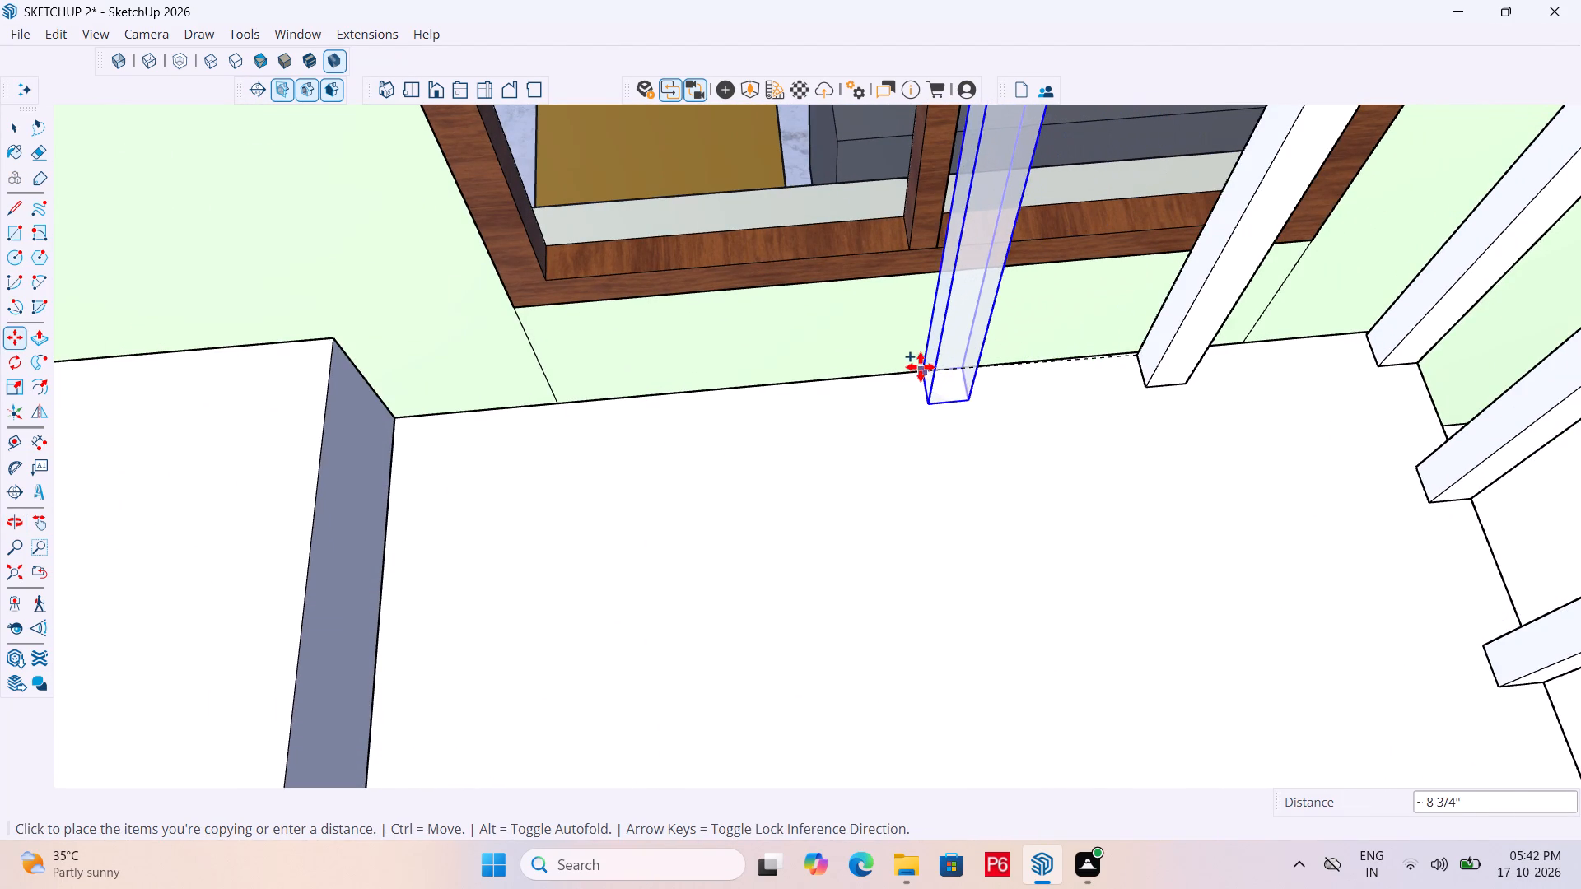
pyautogui.click(921, 367)
pyautogui.click(908, 371)
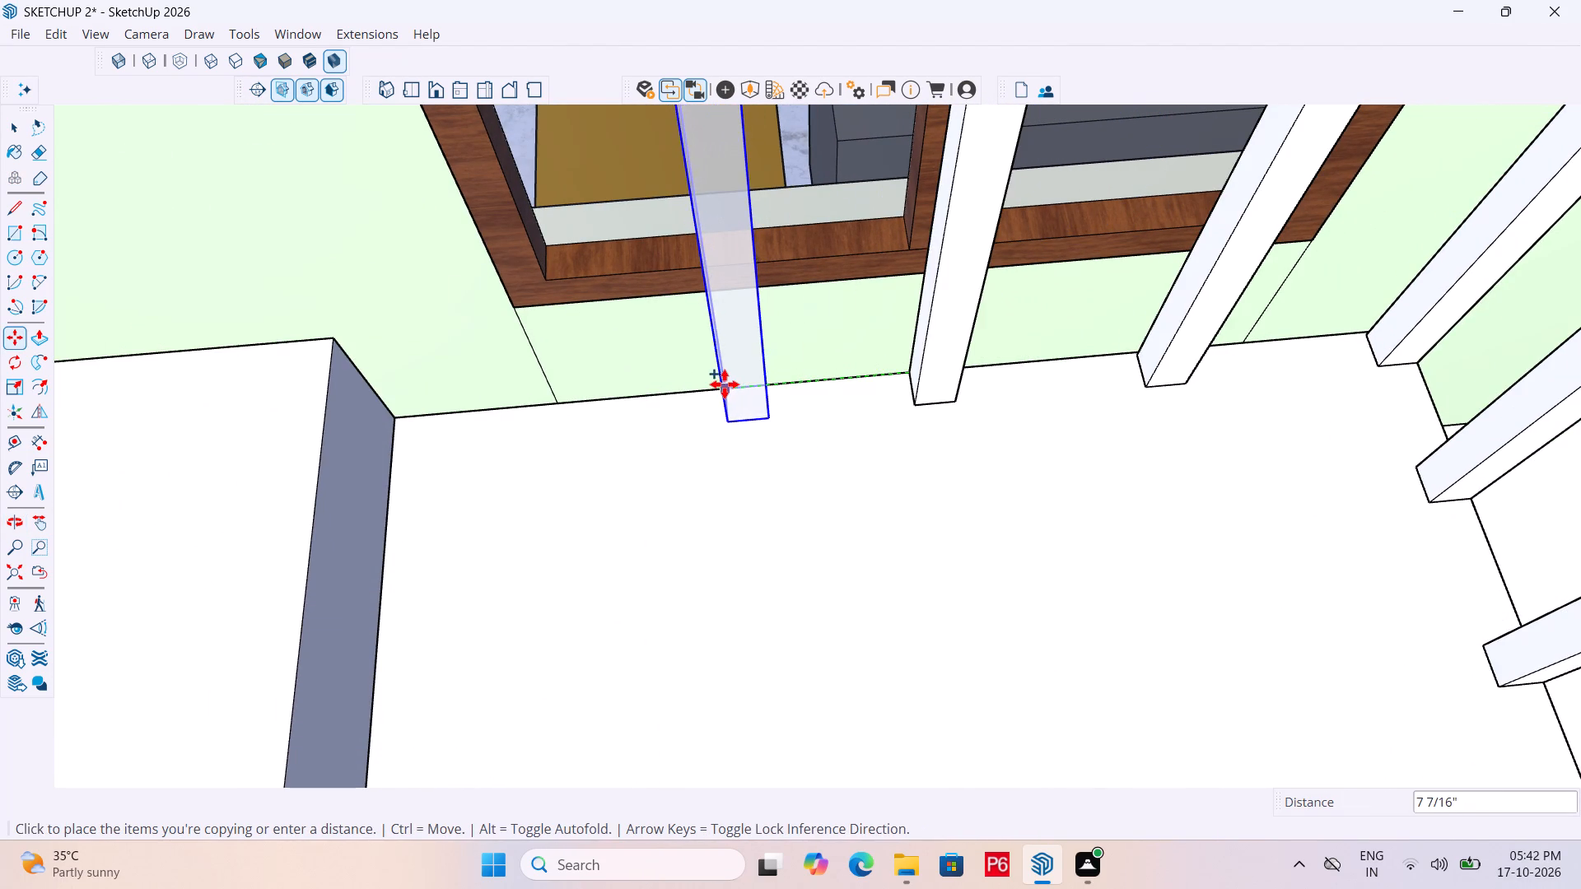
pyautogui.click(725, 384)
pyautogui.moveTo(703, 392); pyautogui.dragTo(1011, 388, button='middle')
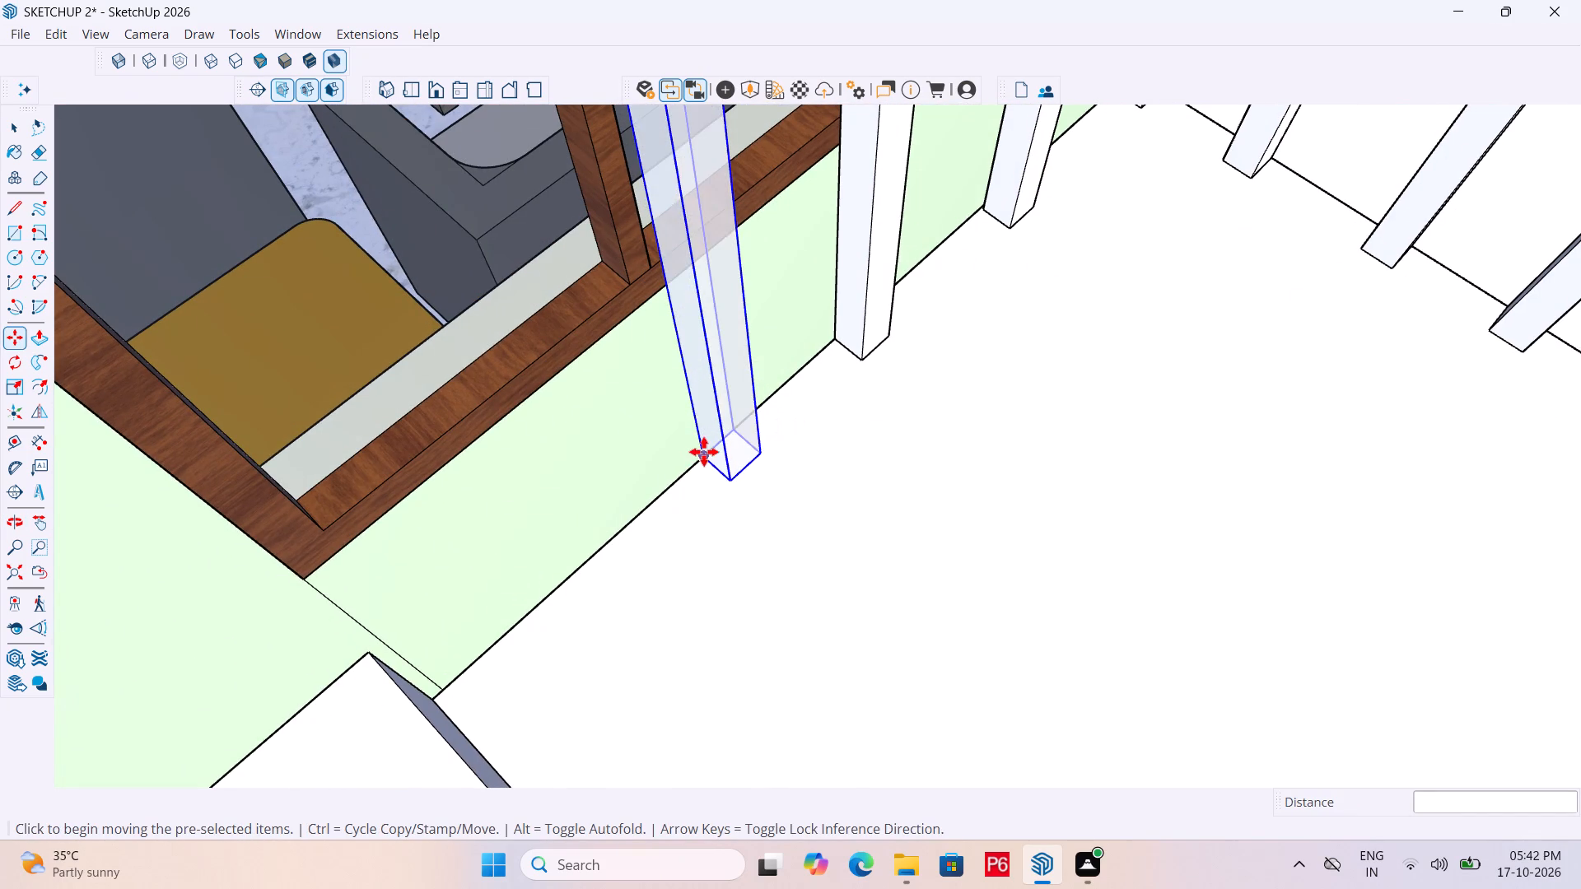
pyautogui.click(704, 452)
pyautogui.click(560, 581)
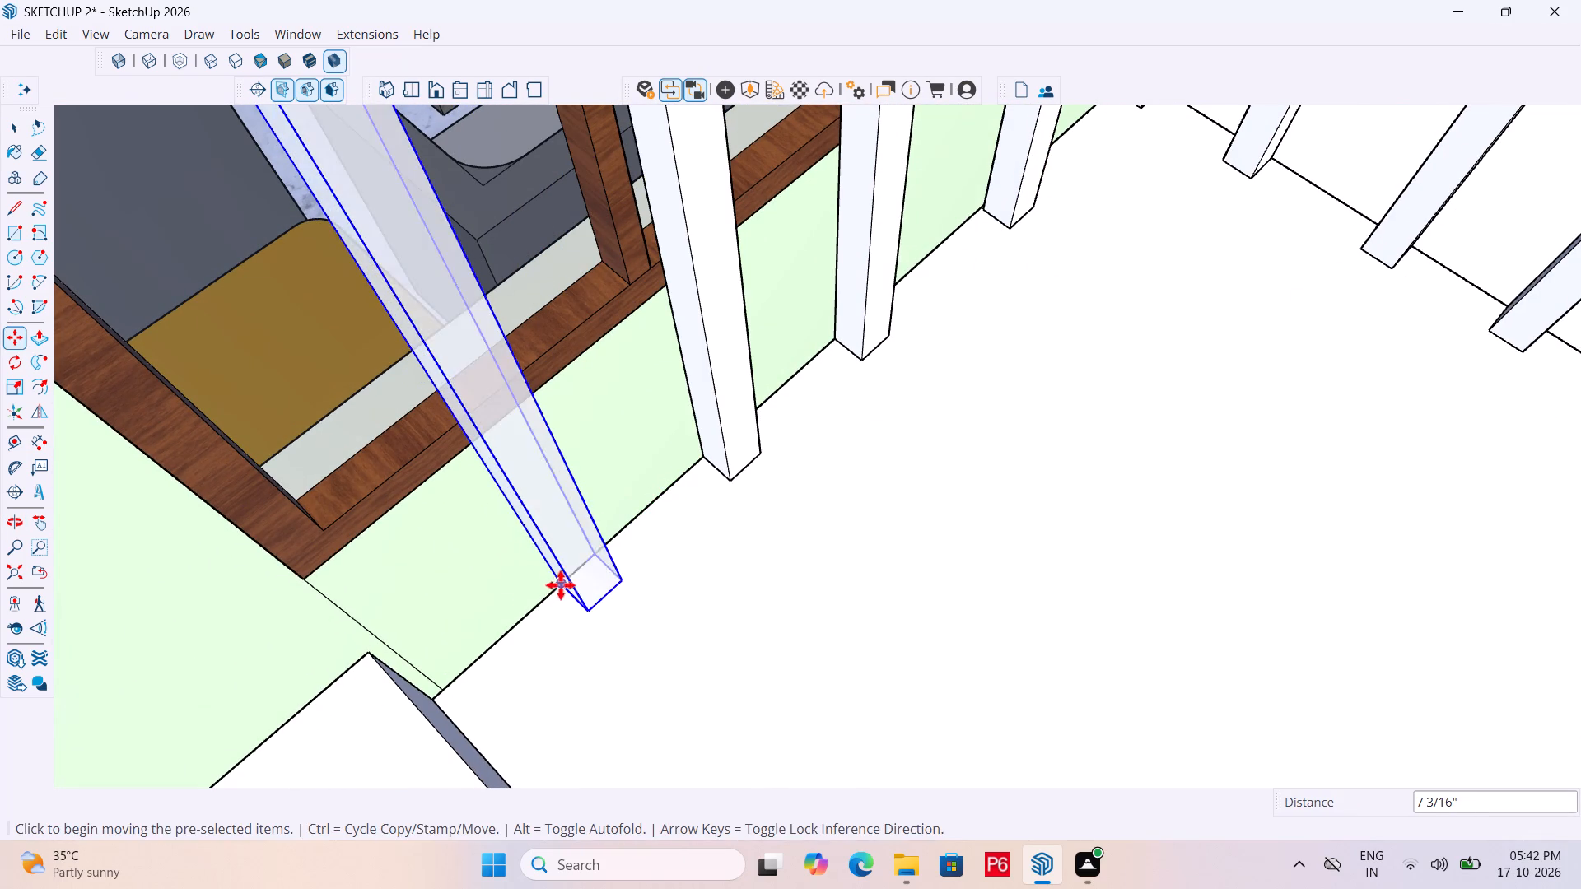
pyautogui.click(561, 585)
pyautogui.press('space')
# Copy the last wall-side landing post onto the front wall-side corner of the upper flight's first tread.
pyautogui.moveTo(697, 570); pyautogui.dragTo(635, 569, button='middle')
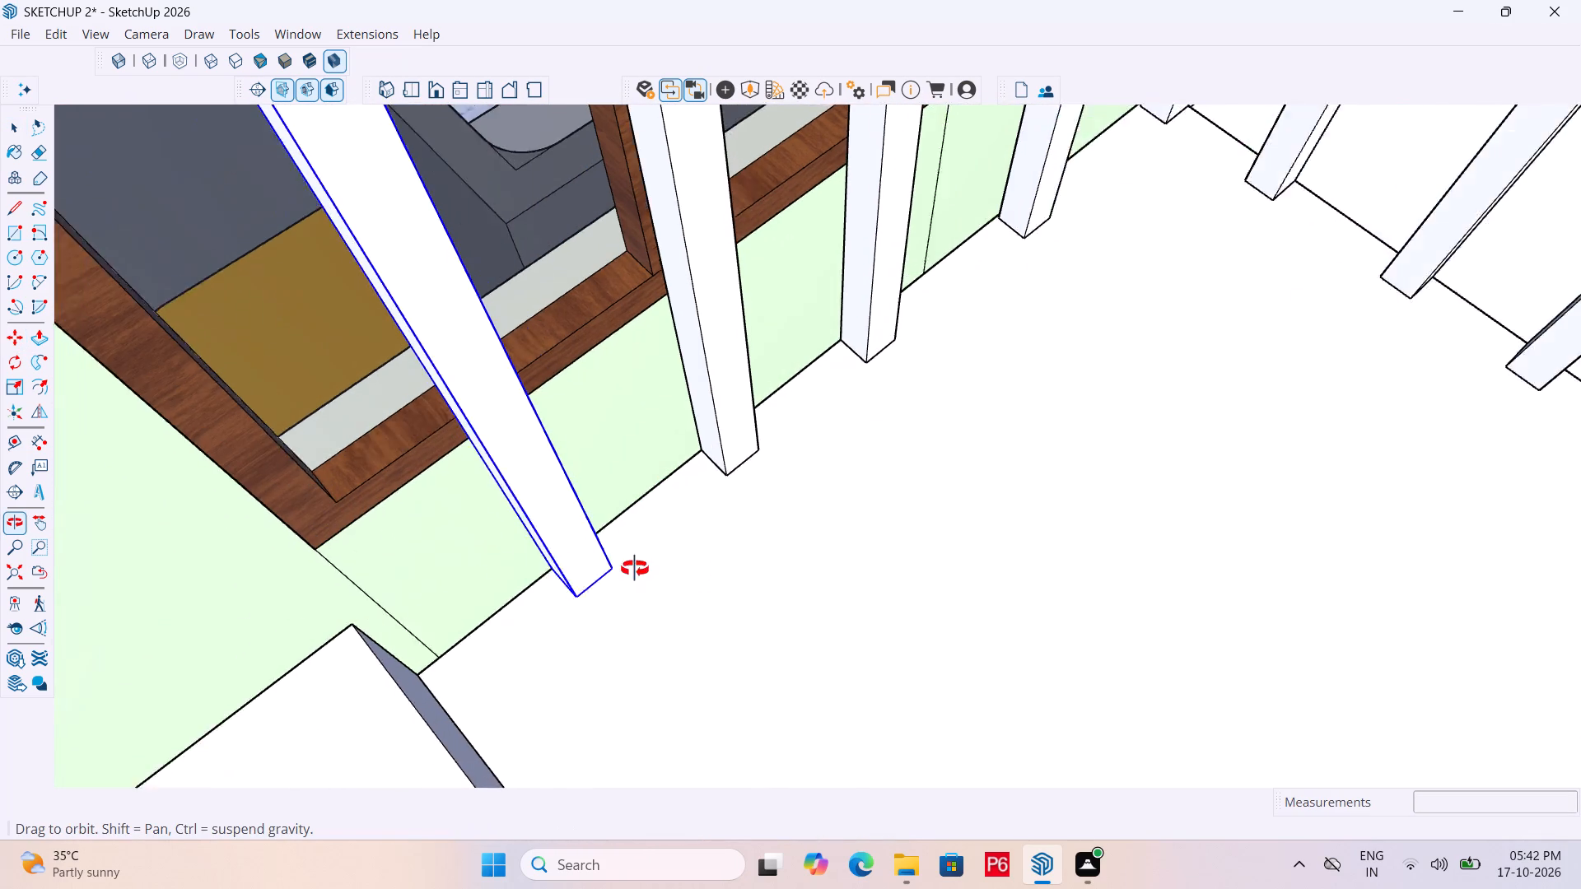
pyautogui.moveTo(635, 569); pyautogui.dragTo(228, 505, button='middle')
pyautogui.scroll(5, 599, 346)
pyautogui.press('m')
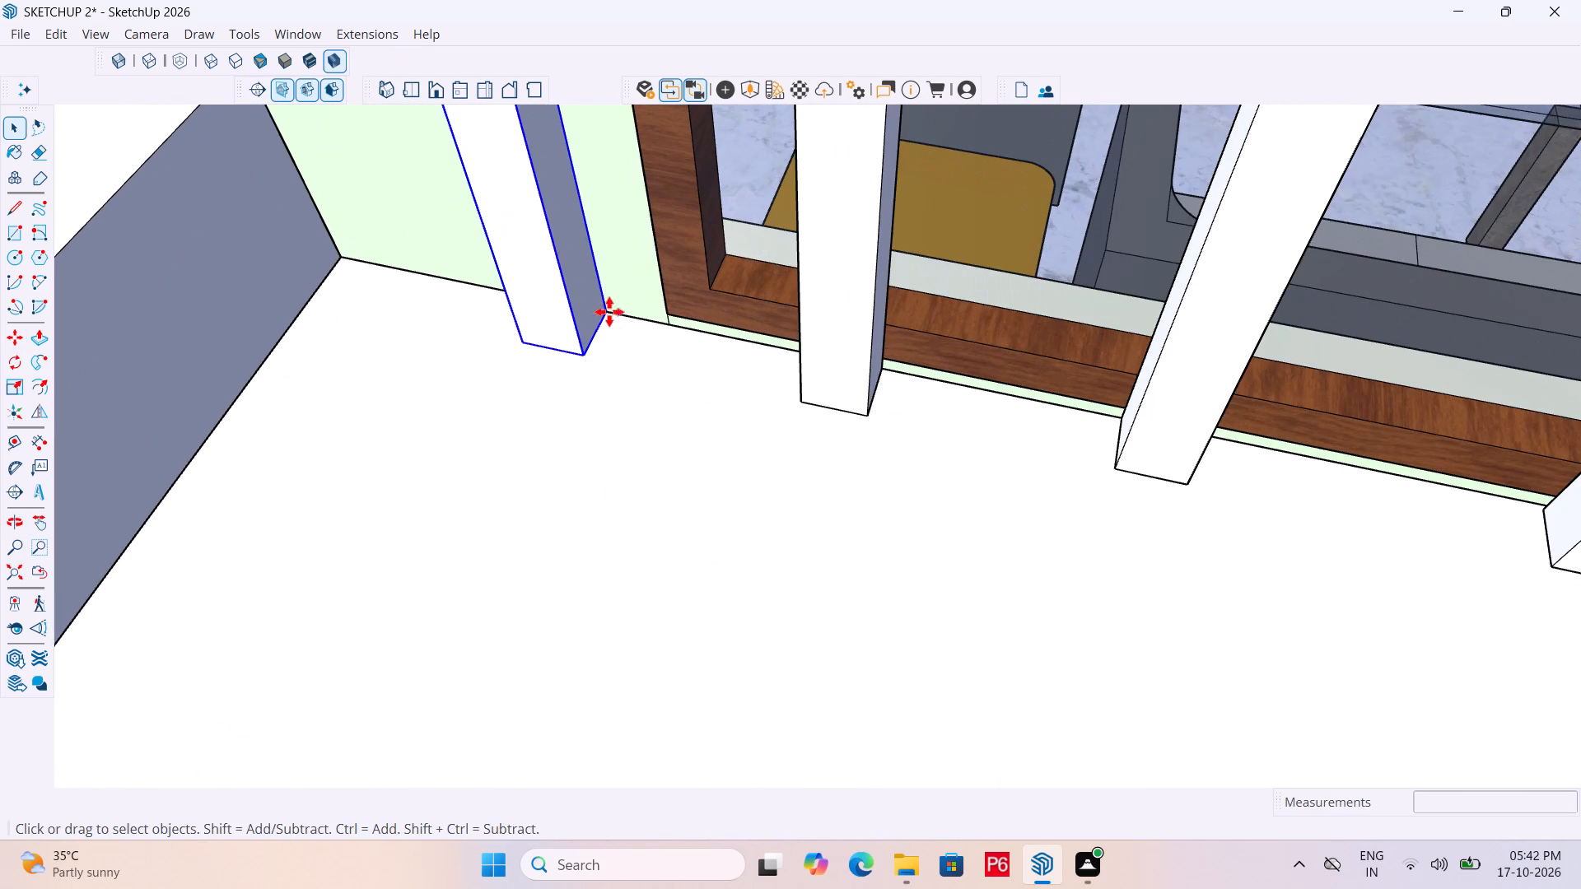
pyautogui.click(607, 317)
pyautogui.scroll(-6, 679, 278)
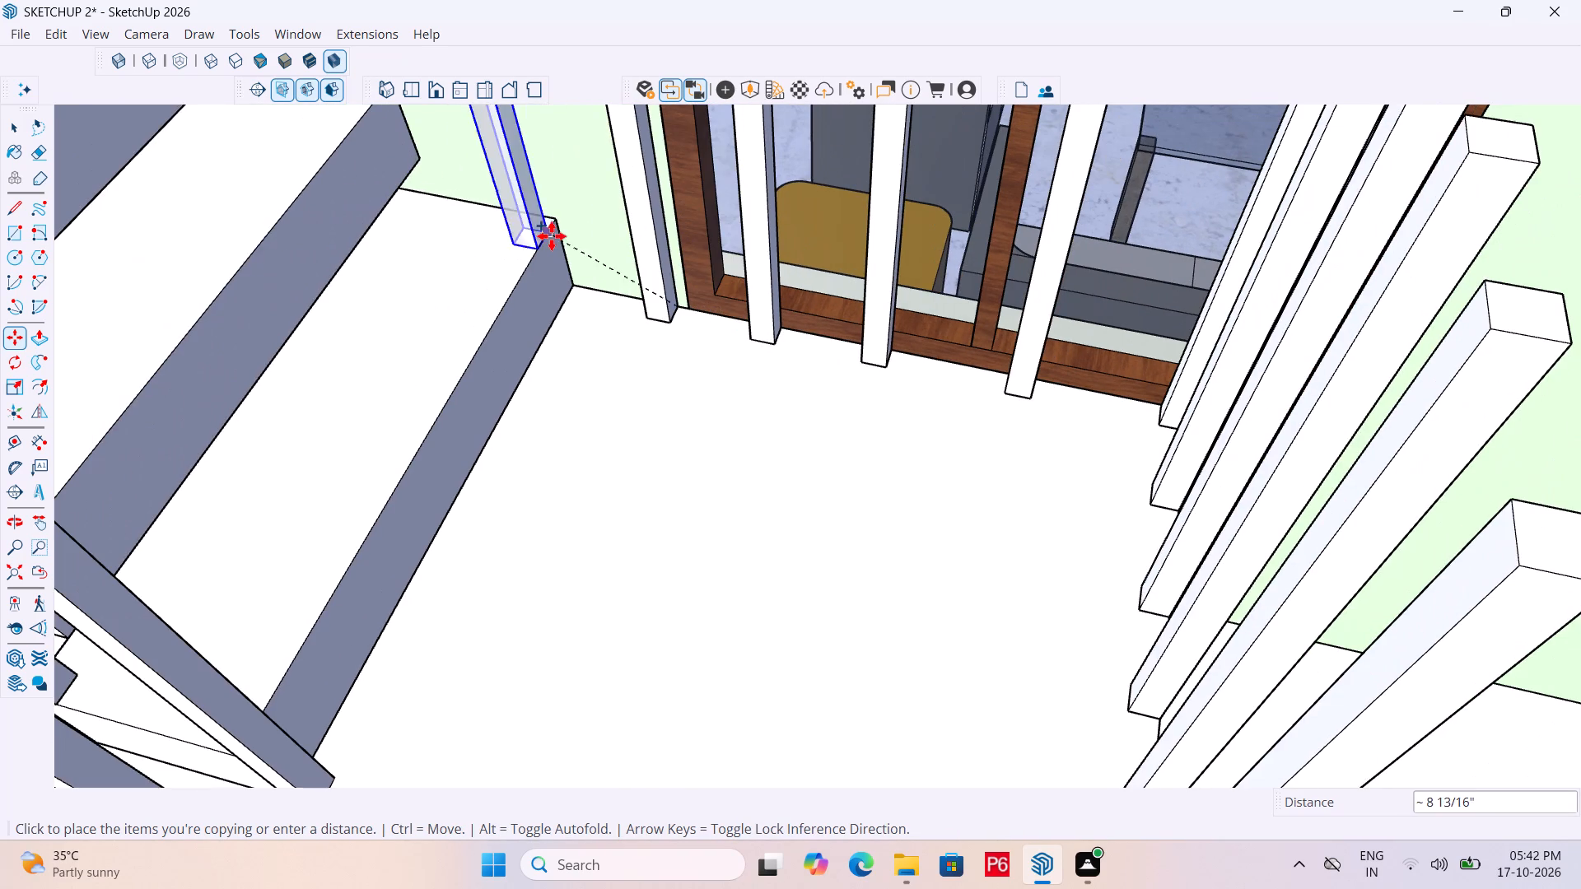
pyautogui.click(562, 229)
# Copy the post in succession onto the upper flight's second and third treads at their wall-side corners, about 1' 7/8" apart.
pyautogui.click(562, 226)
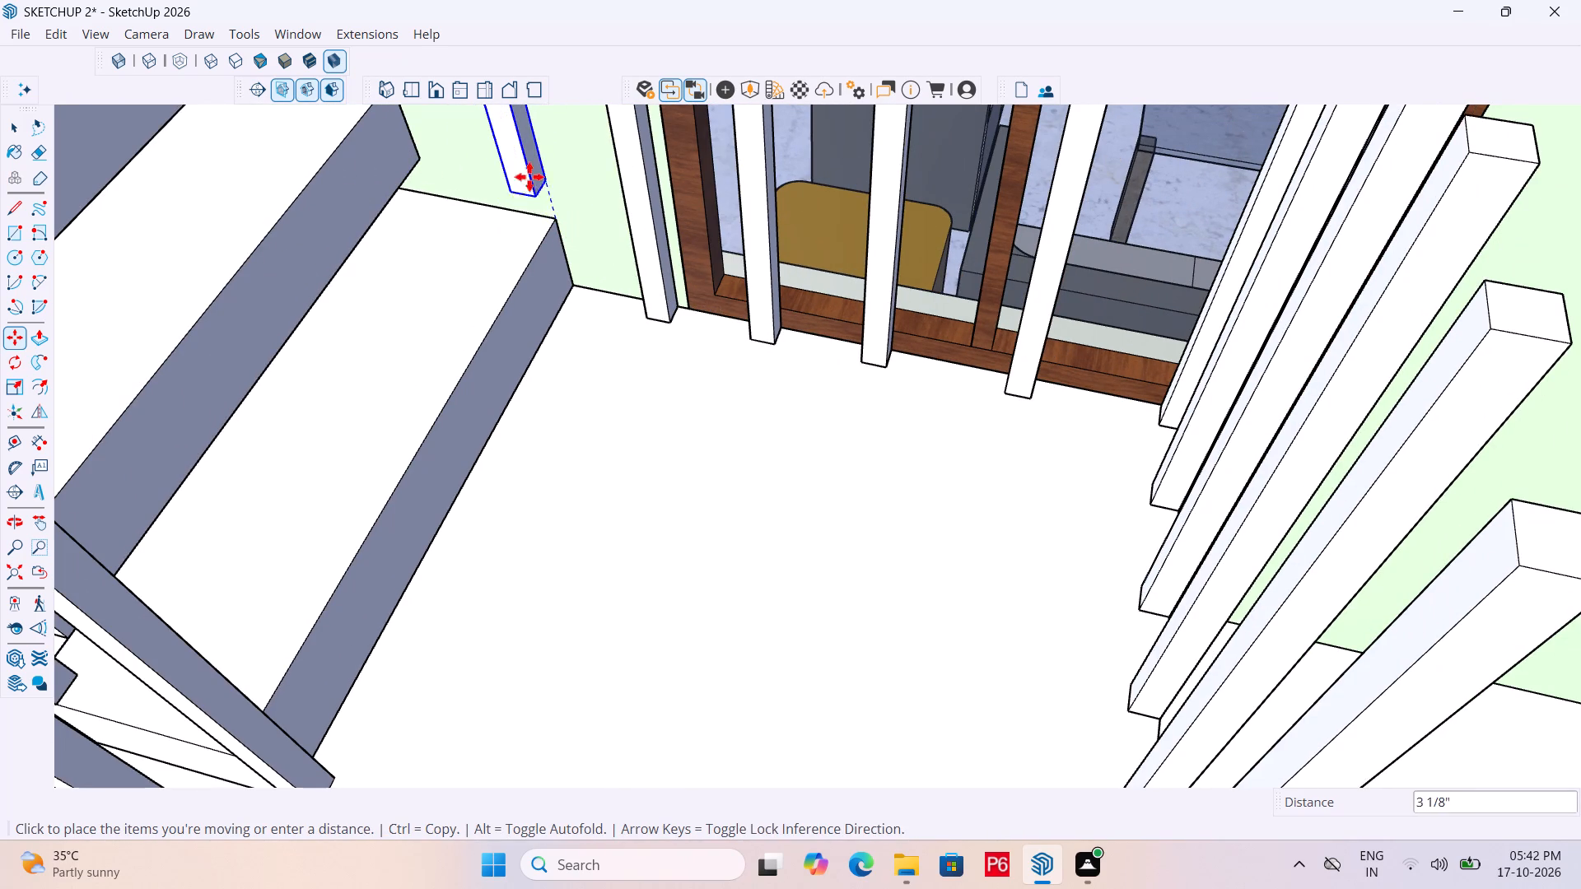
pyautogui.scroll(-5, 603, 244)
pyautogui.scroll(5, 484, 164)
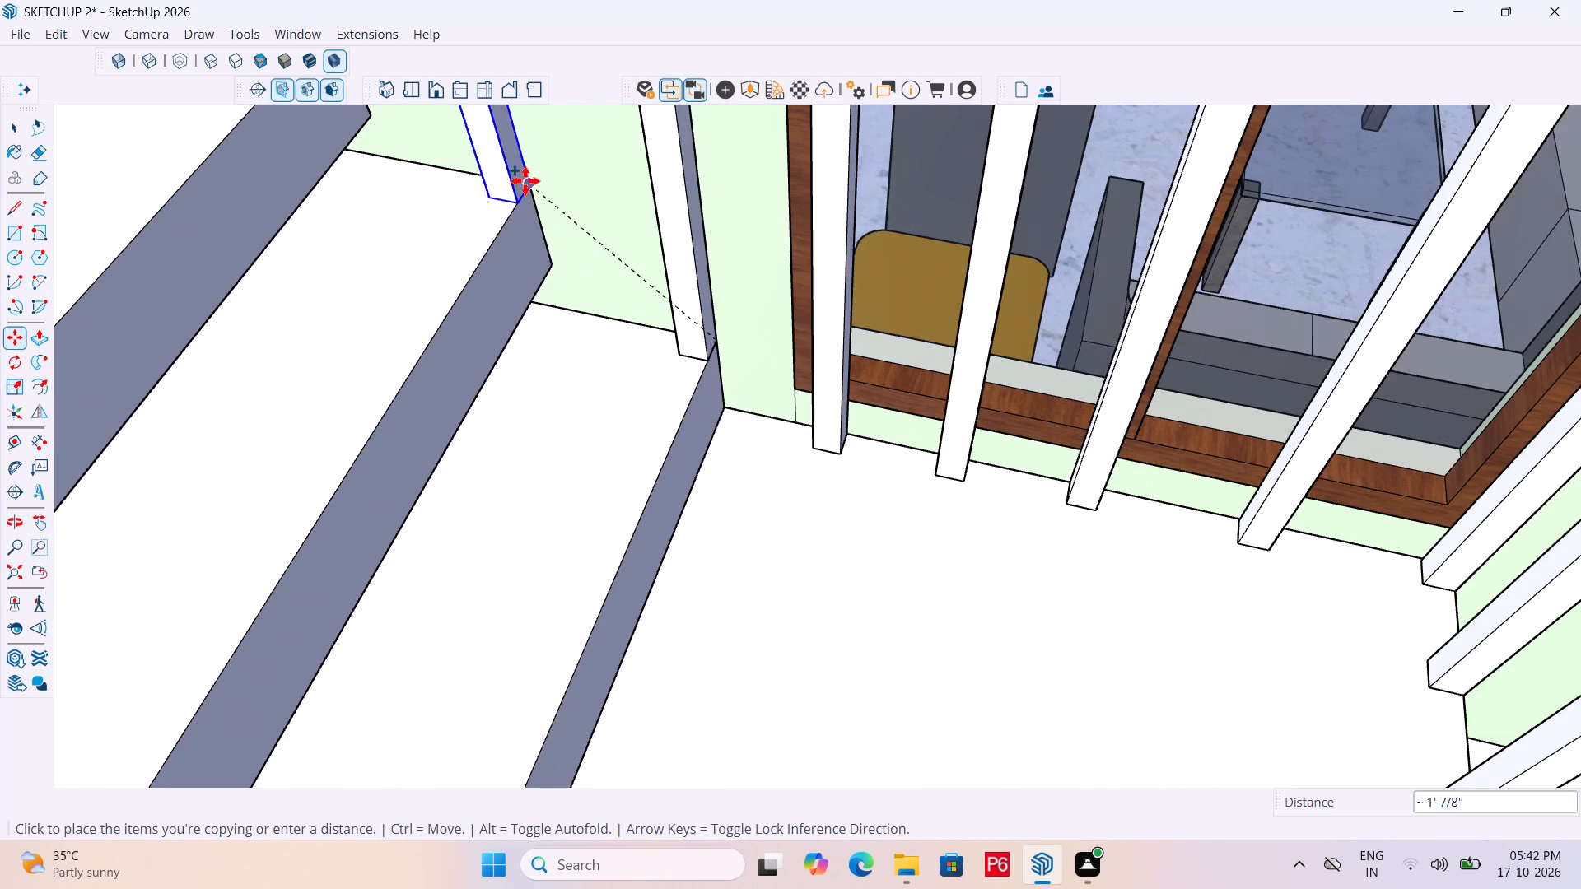
pyautogui.click(525, 181)
pyautogui.click(530, 181)
pyautogui.scroll(-5, 660, 165)
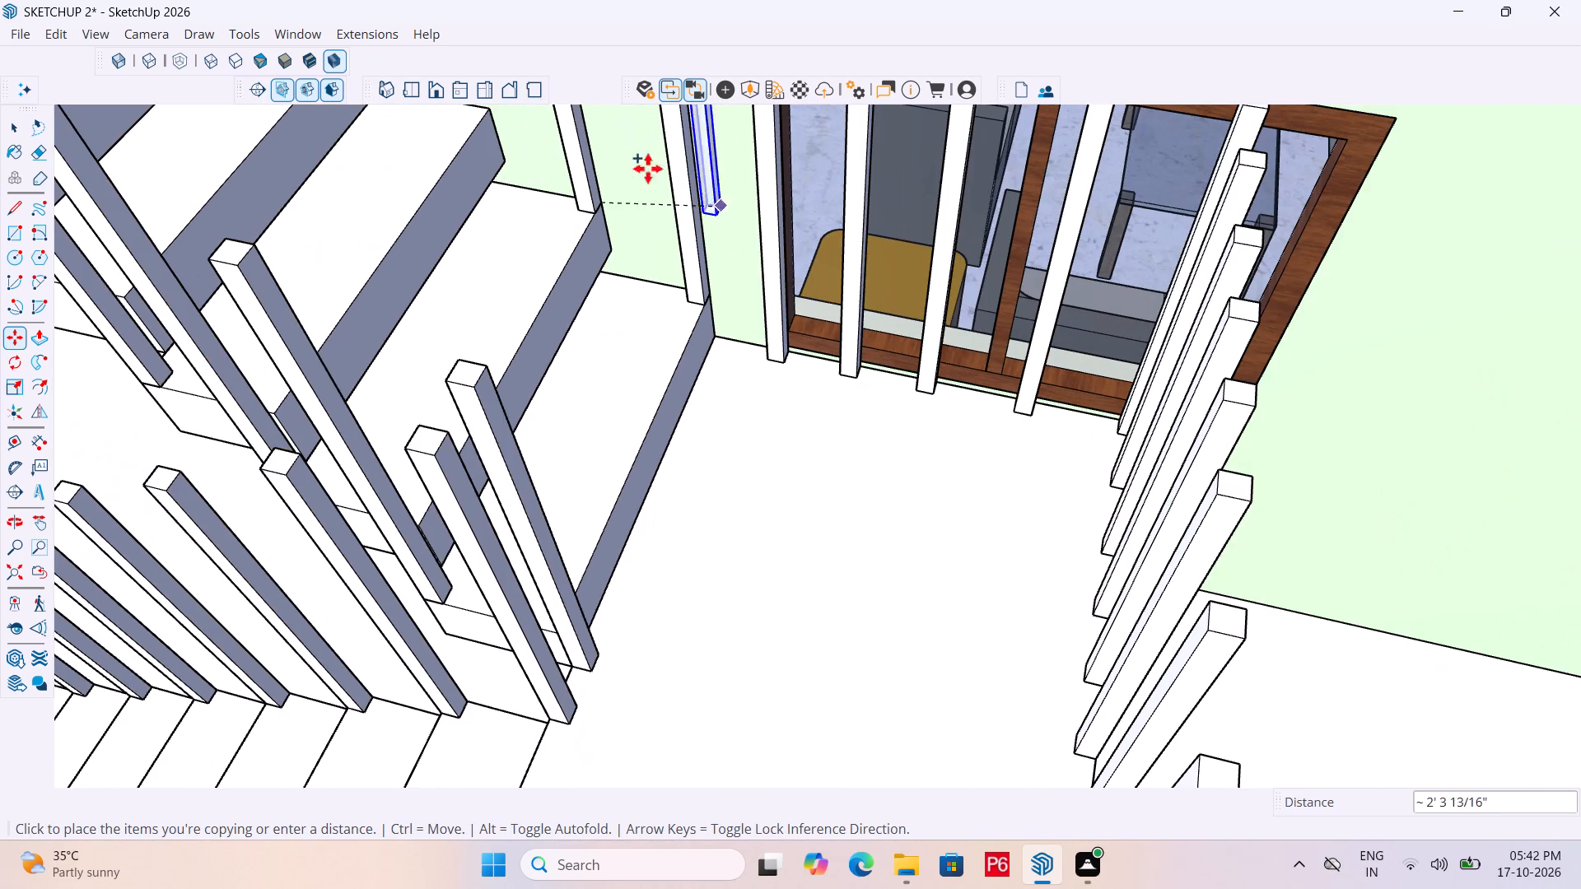
pyautogui.scroll(-5, 769, 354)
pyautogui.scroll(5, 598, 185)
pyautogui.click(637, 256)
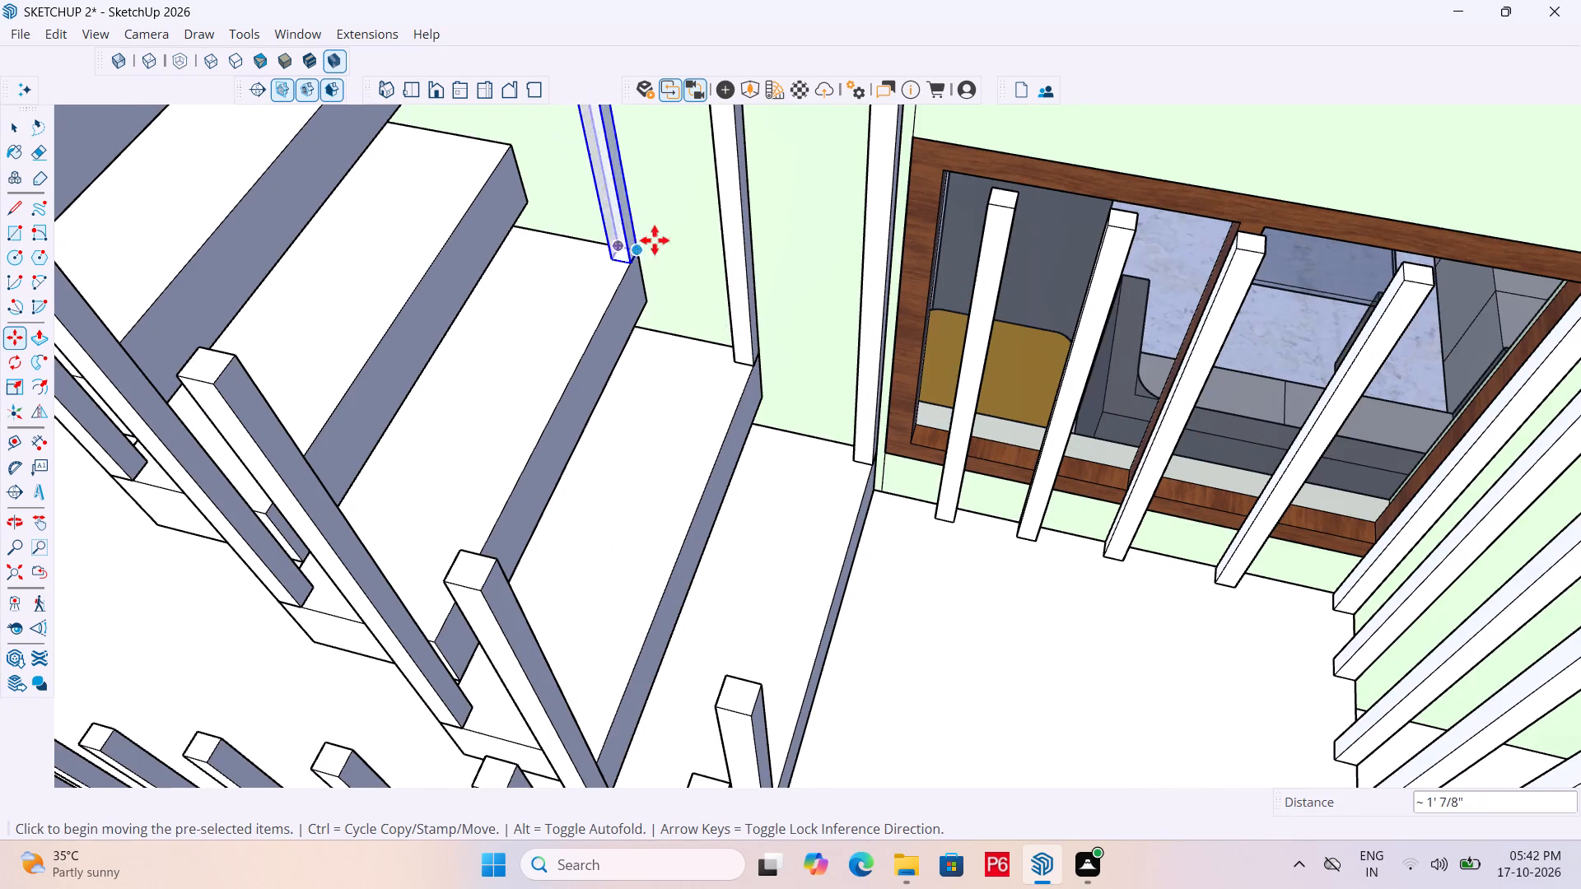
# Move the third tread's wall-side post up to the front wall-side corner of the upper flight's fourth tread.
pyautogui.scroll(-6, 814, 324)
pyautogui.moveTo(739, 254); pyautogui.dragTo(510, 241, button='middle')
pyautogui.scroll(6, 875, 311)
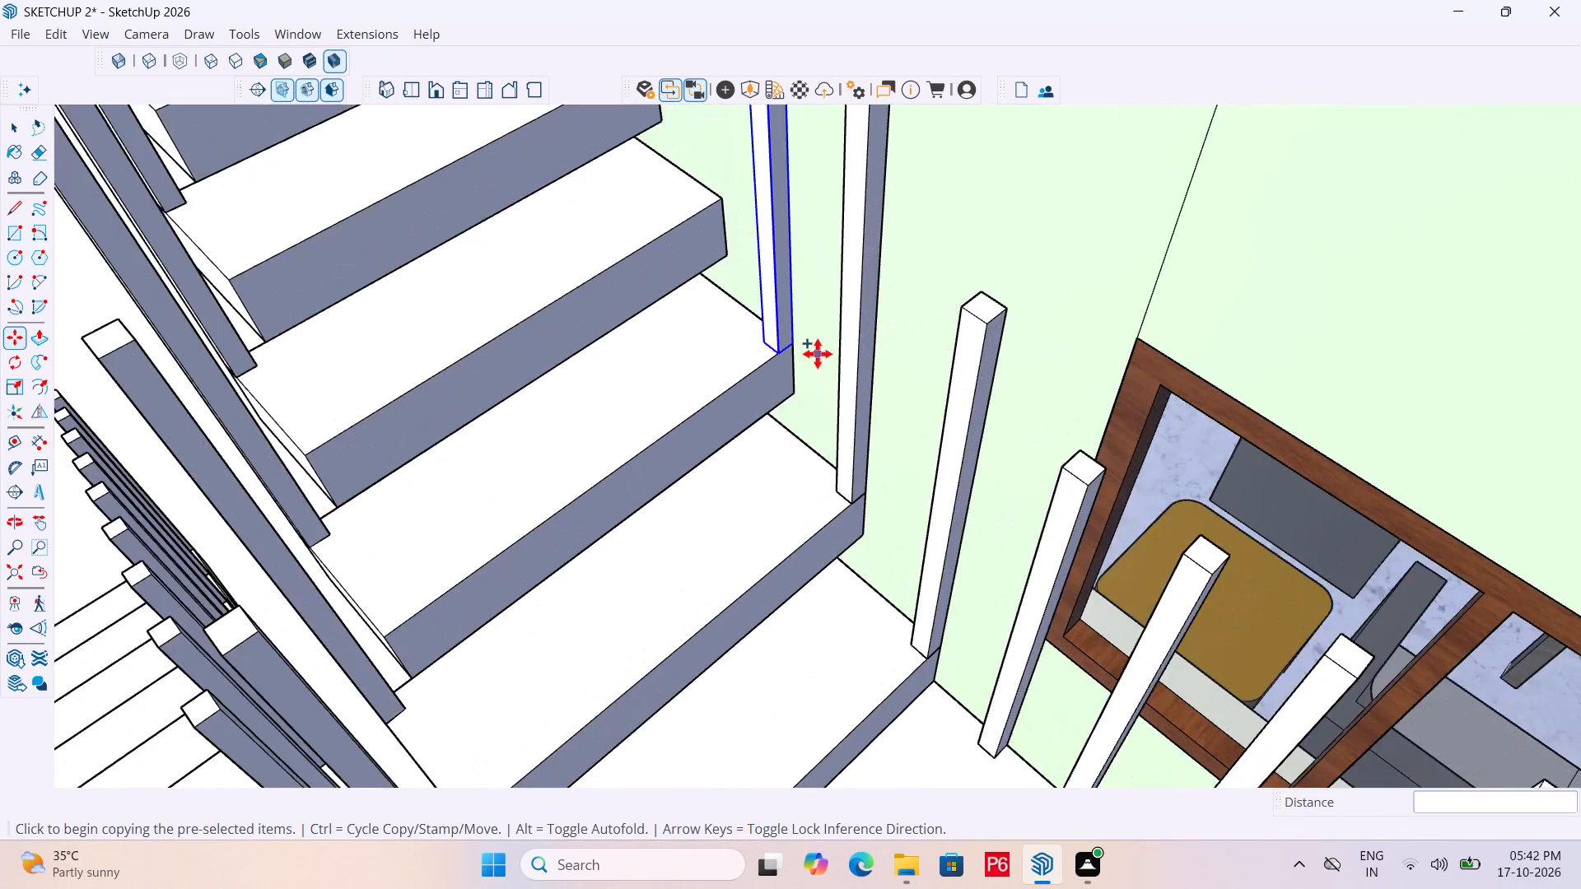
pyautogui.scroll(3, 818, 354)
pyautogui.click(780, 342)
pyautogui.scroll(-5, 678, 156)
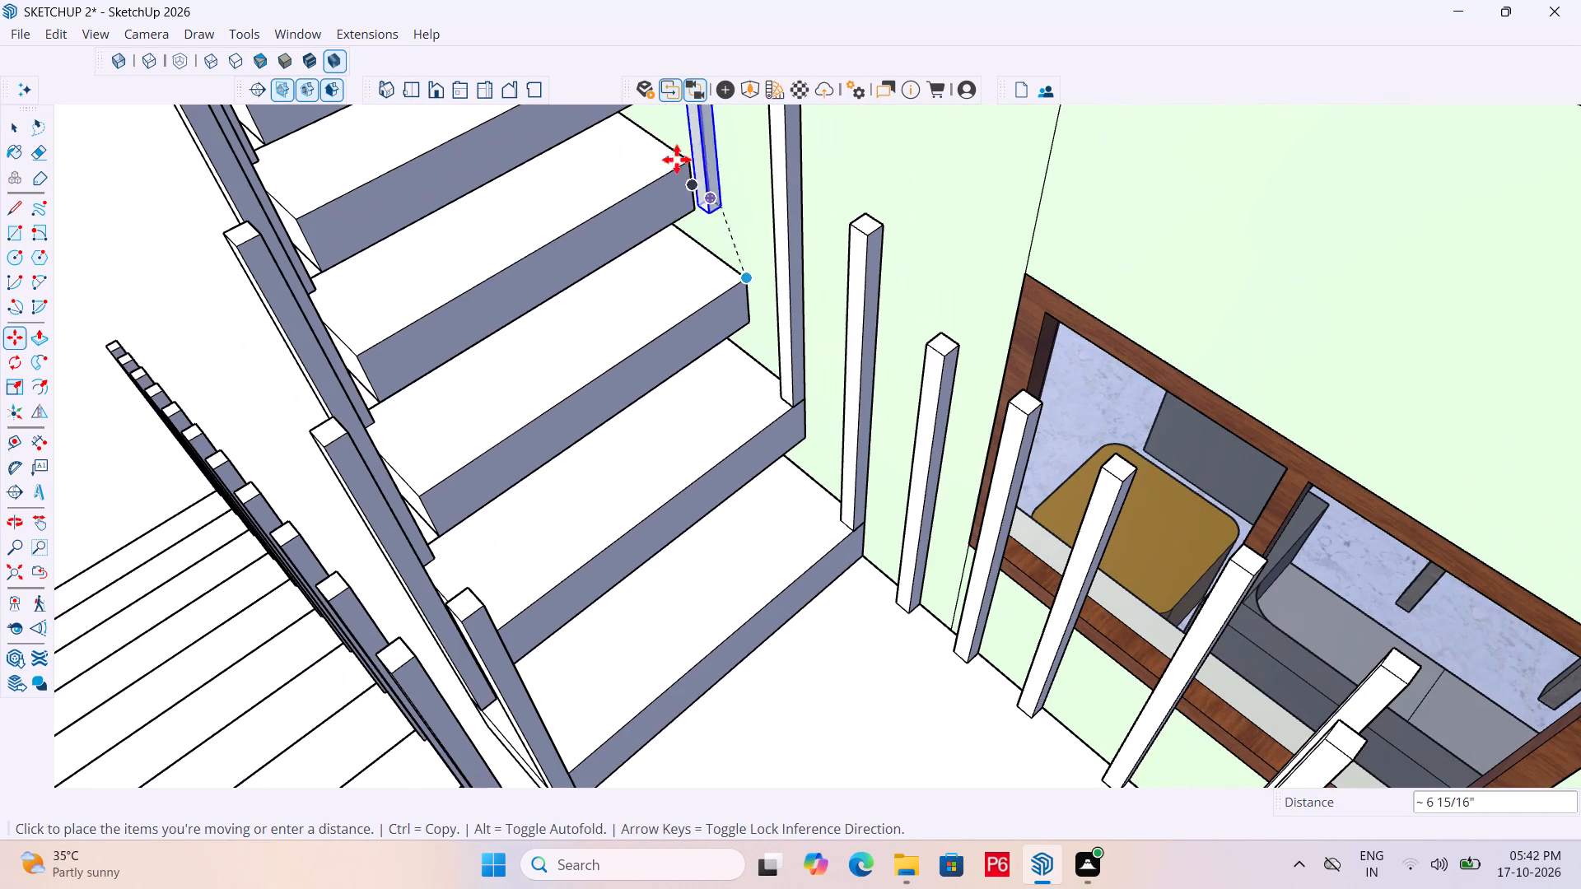
pyautogui.click(679, 161)
# Copy the fourth tread's wall-side post back down onto the third tread's front wall-side corner.
pyautogui.scroll(-6, 786, 331)
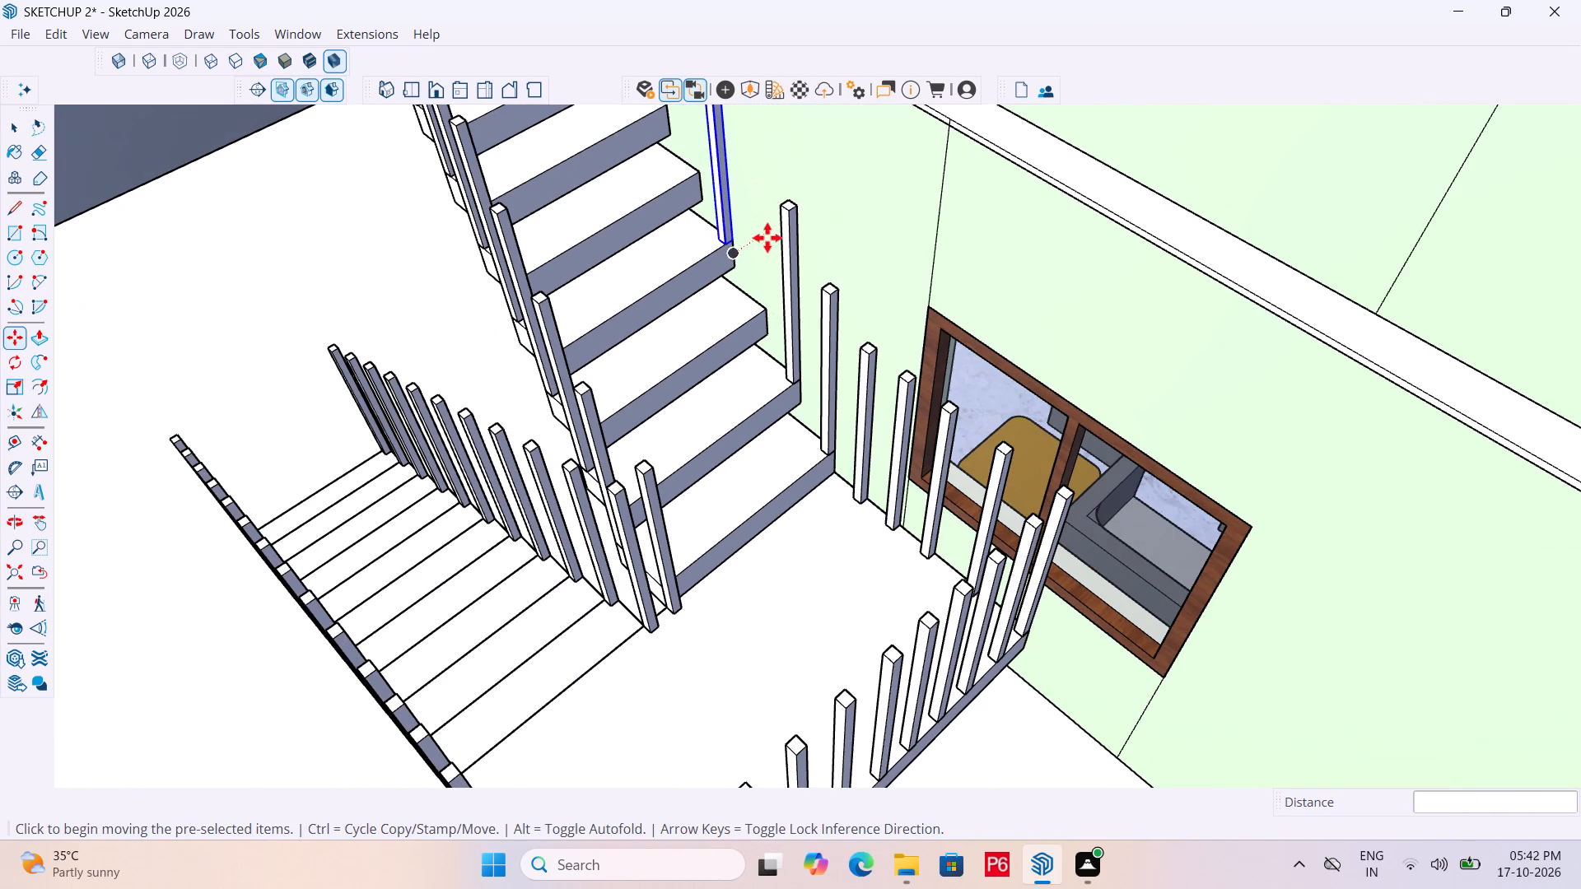
pyautogui.scroll(5, 738, 230)
pyautogui.click(731, 250)
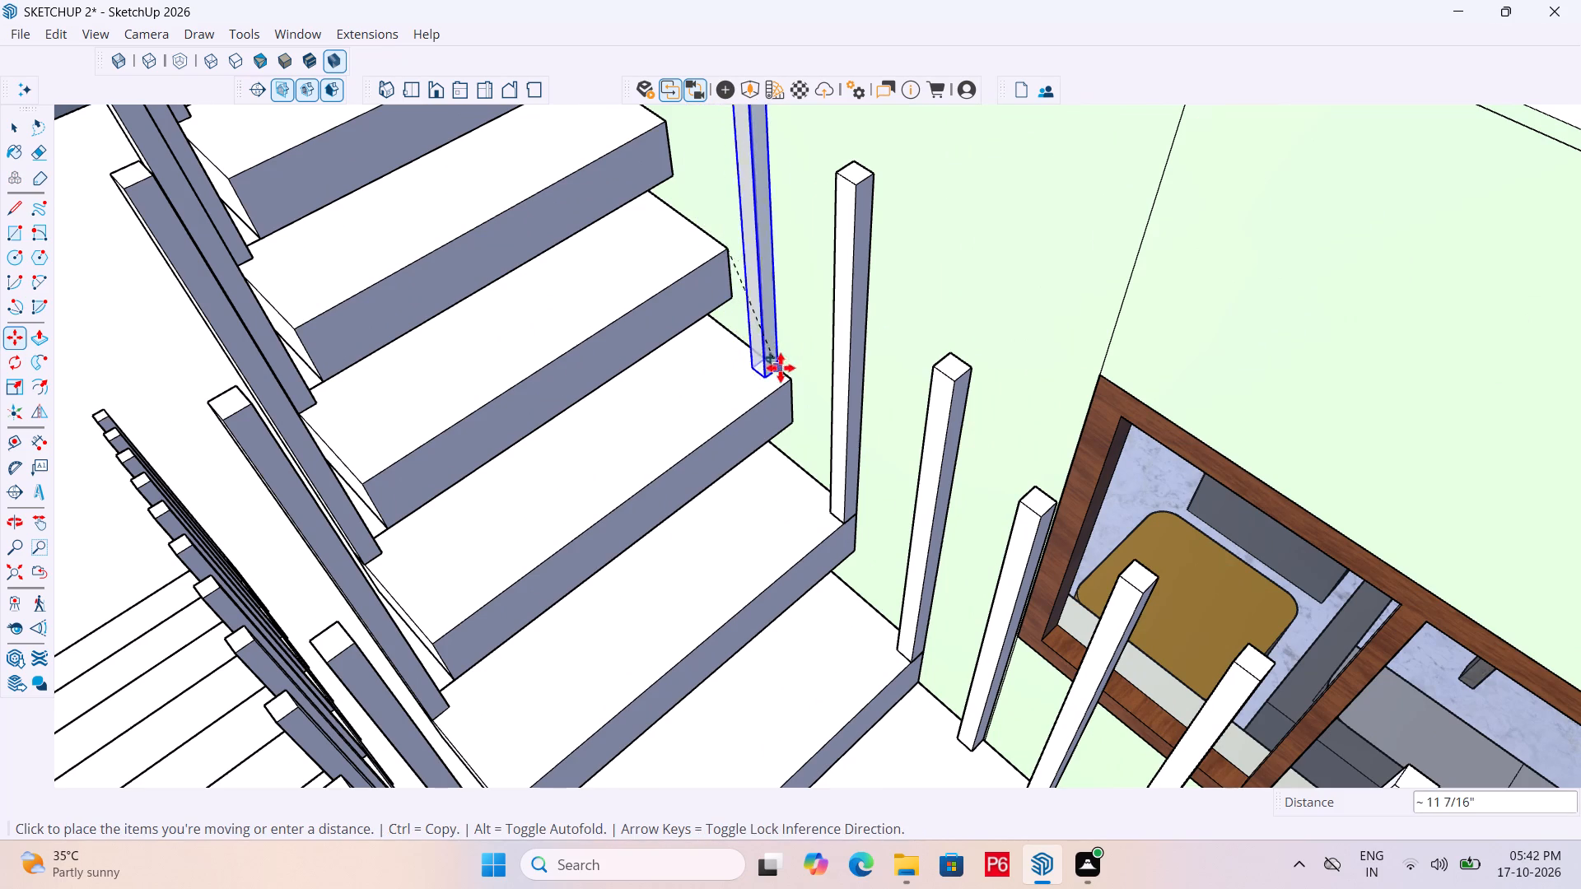
pyautogui.click(786, 375)
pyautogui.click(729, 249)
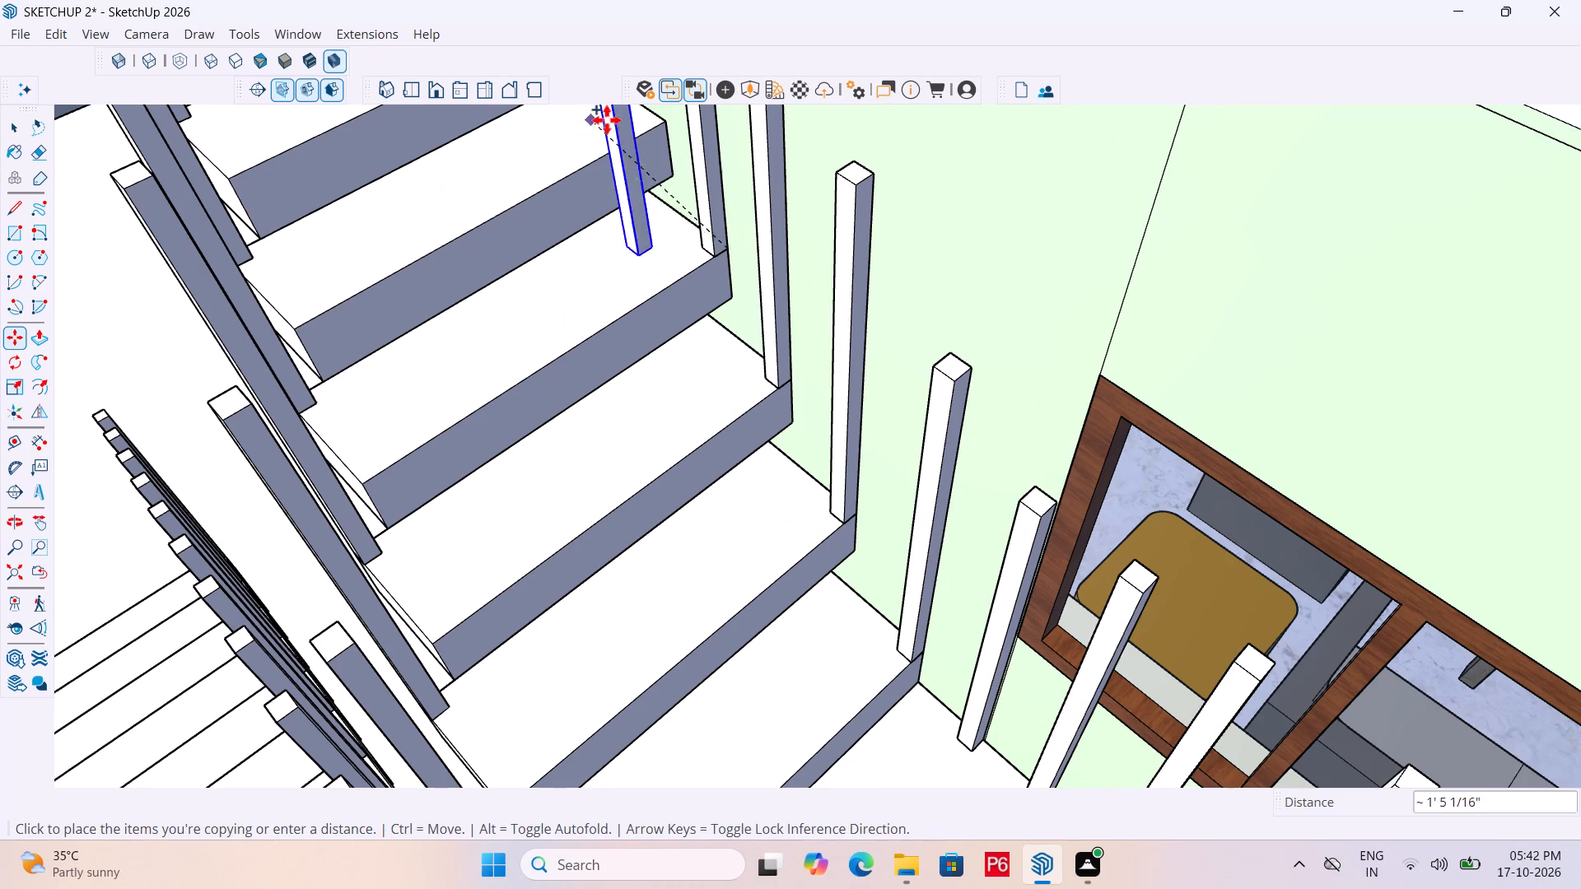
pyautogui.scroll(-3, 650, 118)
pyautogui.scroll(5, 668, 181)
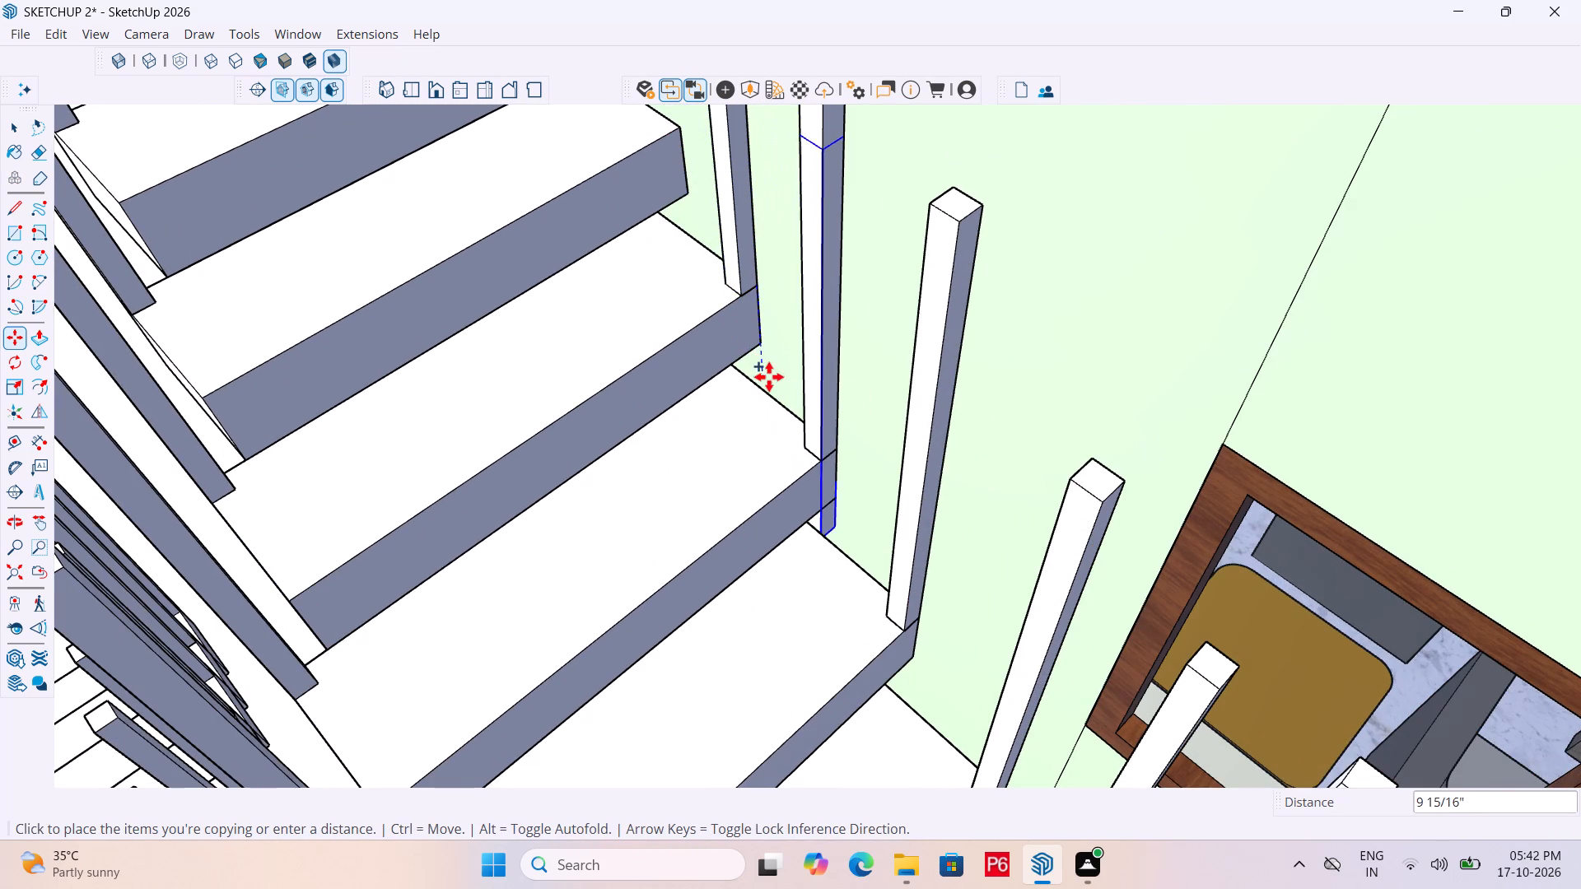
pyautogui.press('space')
# Copy the upper flight's third-tread wall-side post up onto the fifth tread's front wall-side corner.
pyautogui.scroll(4, 750, 256)
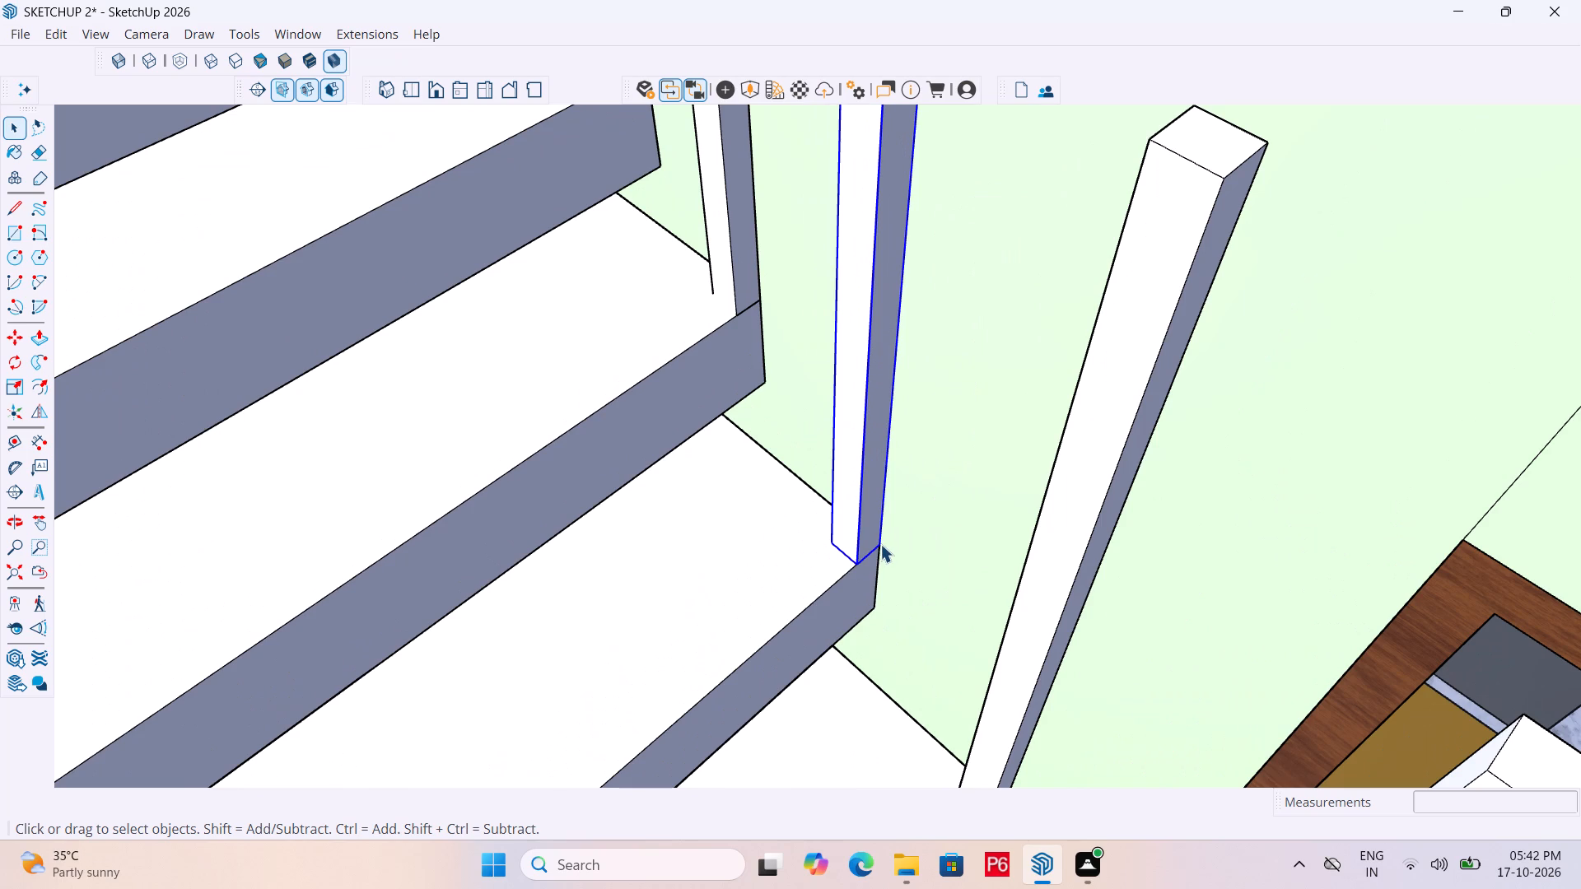
pyautogui.press('m')
pyautogui.click(883, 550)
pyautogui.scroll(-4, 626, 204)
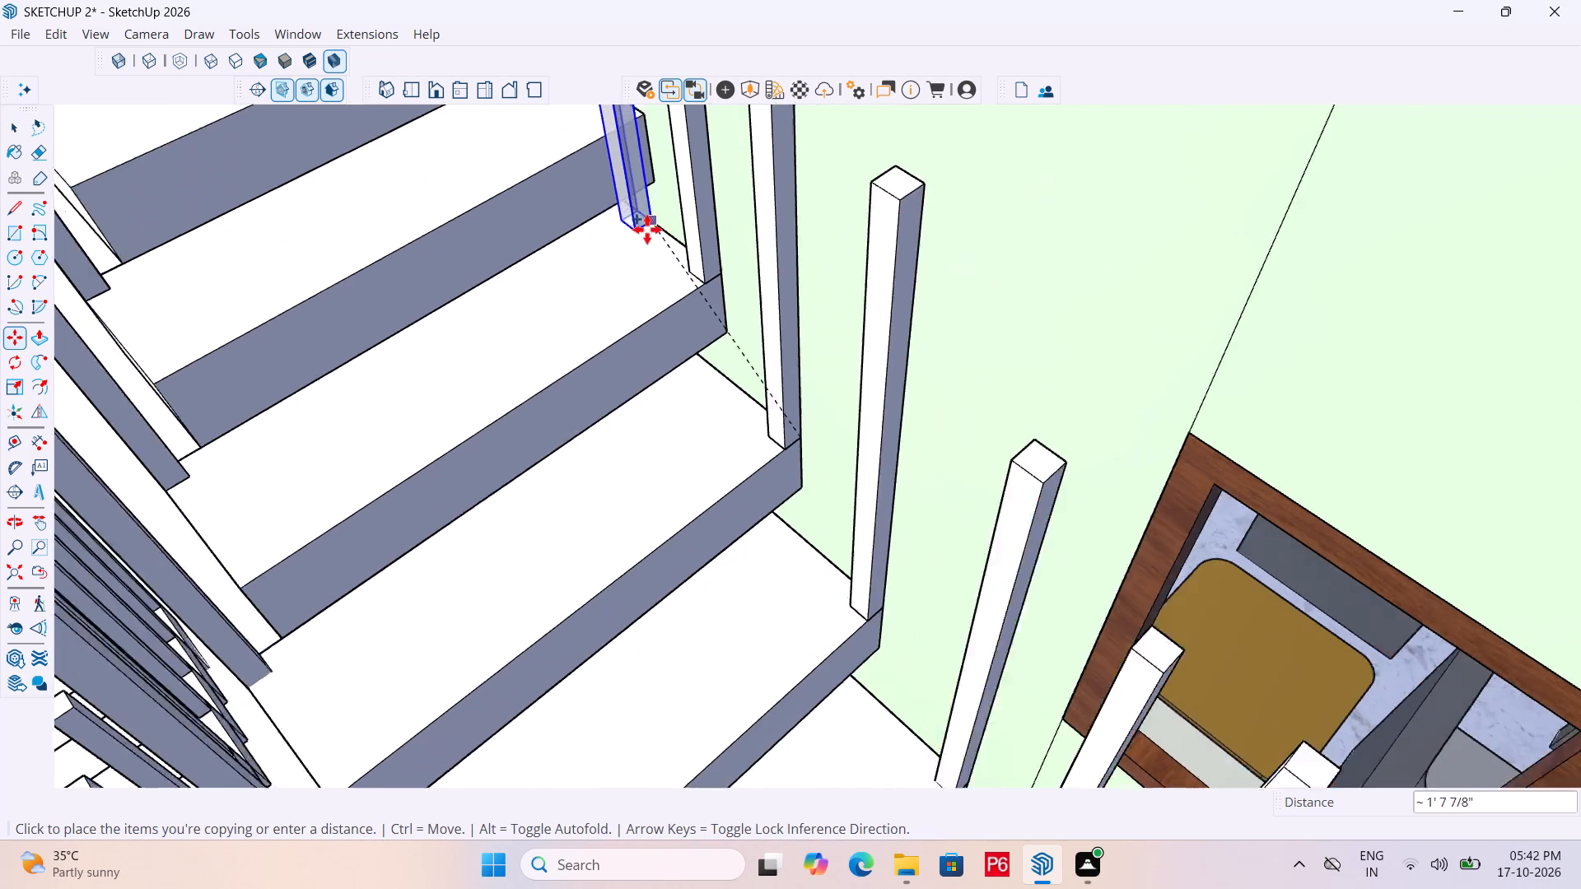
pyautogui.scroll(-2, 647, 230)
pyautogui.scroll(3, 632, 142)
pyautogui.click(646, 128)
pyautogui.scroll(1, 478, 156)
pyautogui.scroll(-6, 497, 231)
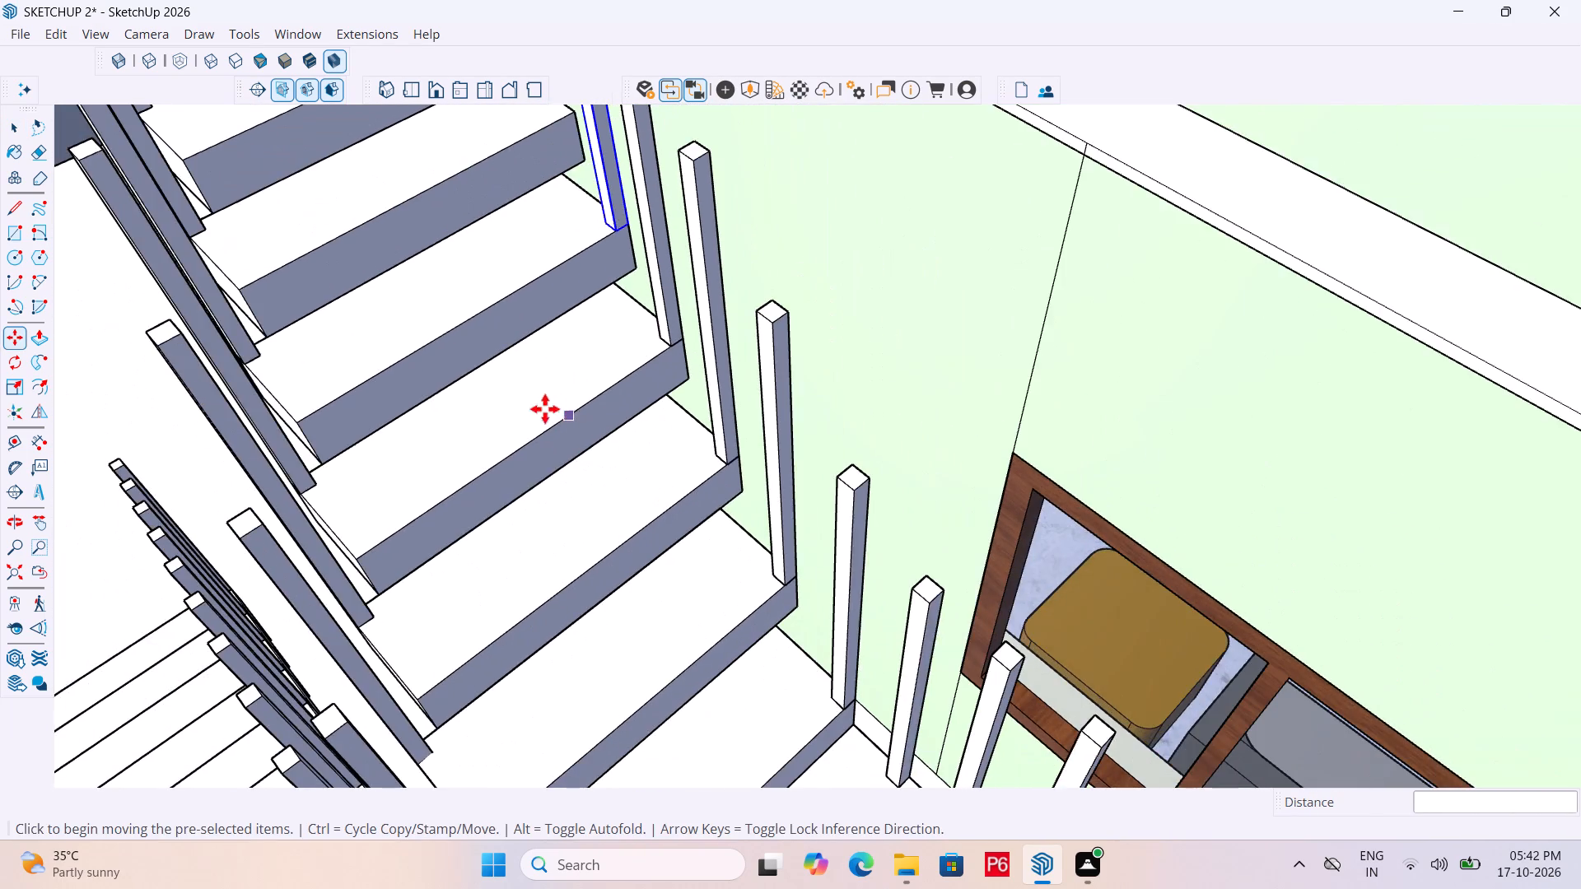
# Copy the fifth tread's wall-side post onto the sixth tread's front wall-side corner, about 1' 7/8" away.
pyautogui.moveTo(562, 412); pyautogui.dragTo(641, 390, button='middle')
pyautogui.scroll(-7, 602, 415)
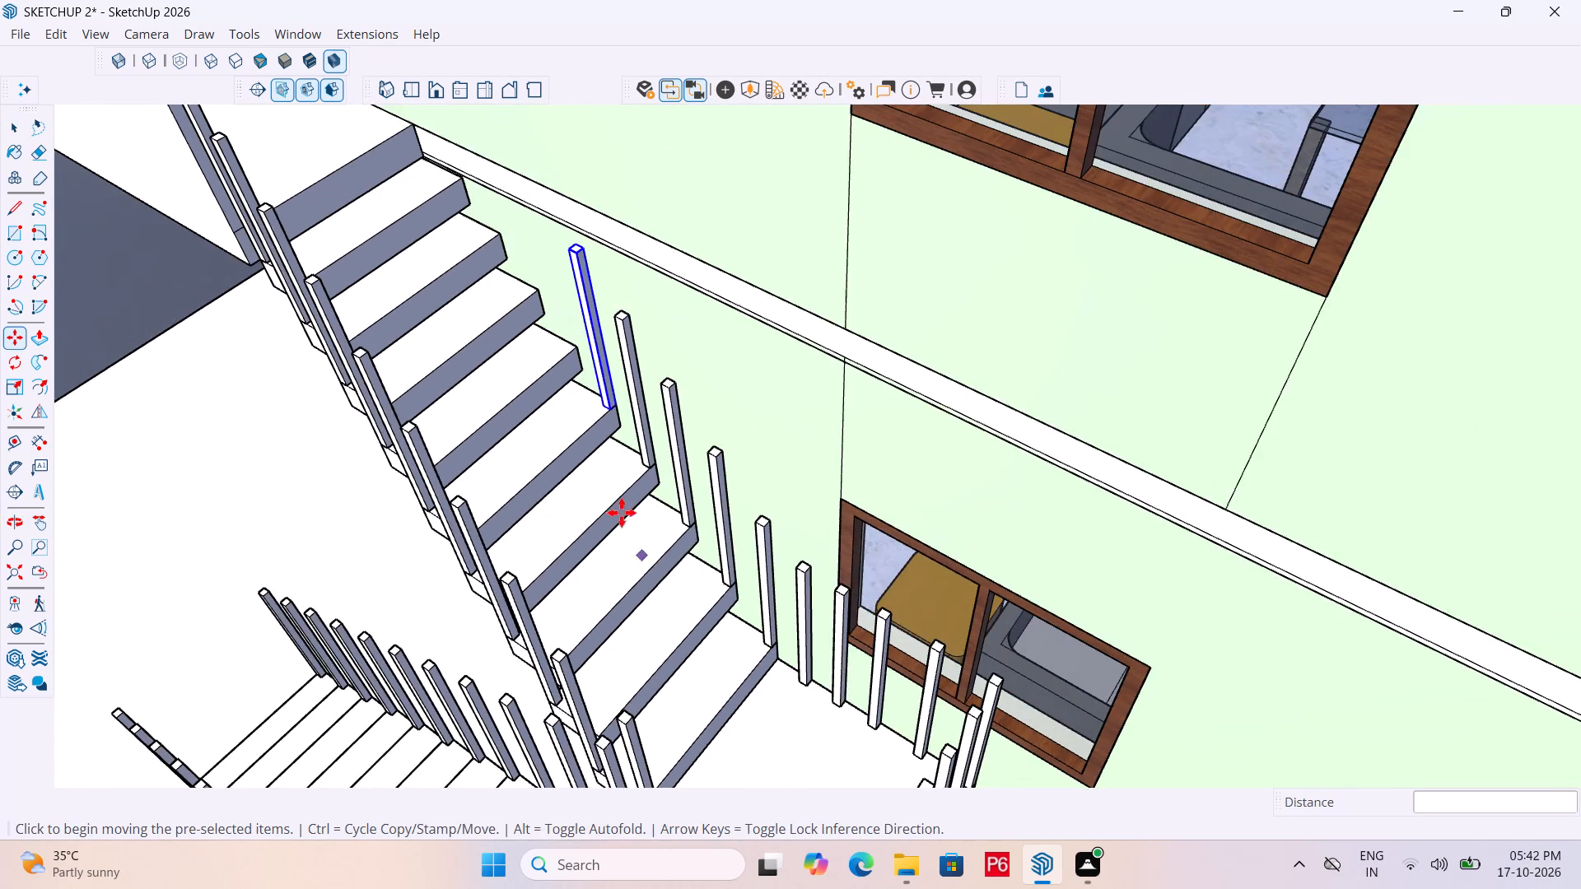
pyautogui.scroll(6, 607, 340)
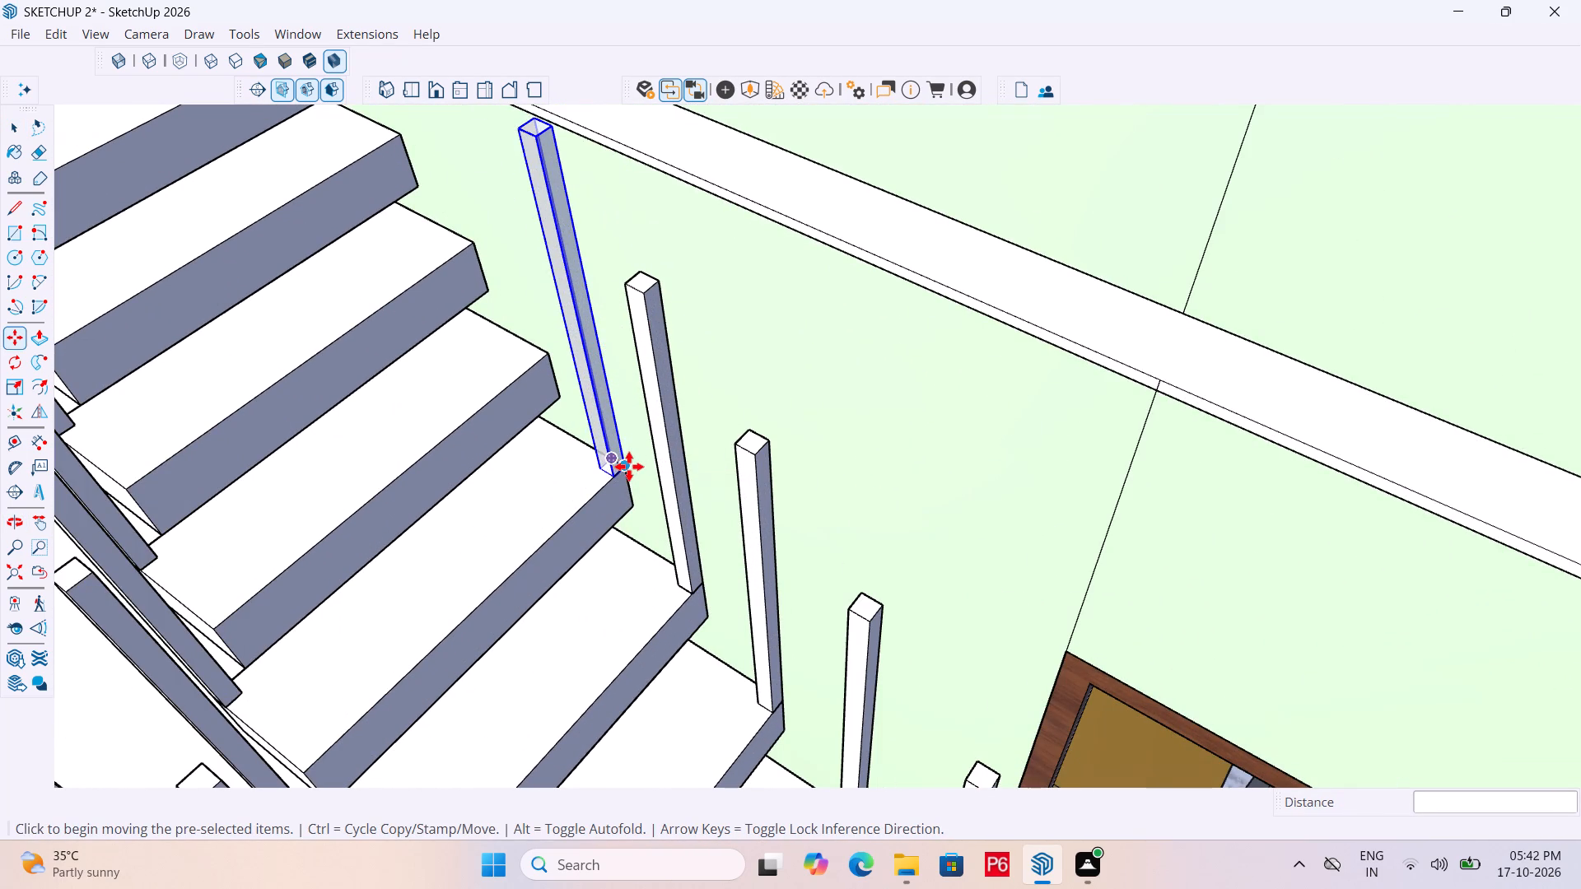
pyautogui.click(629, 467)
pyautogui.press('m')
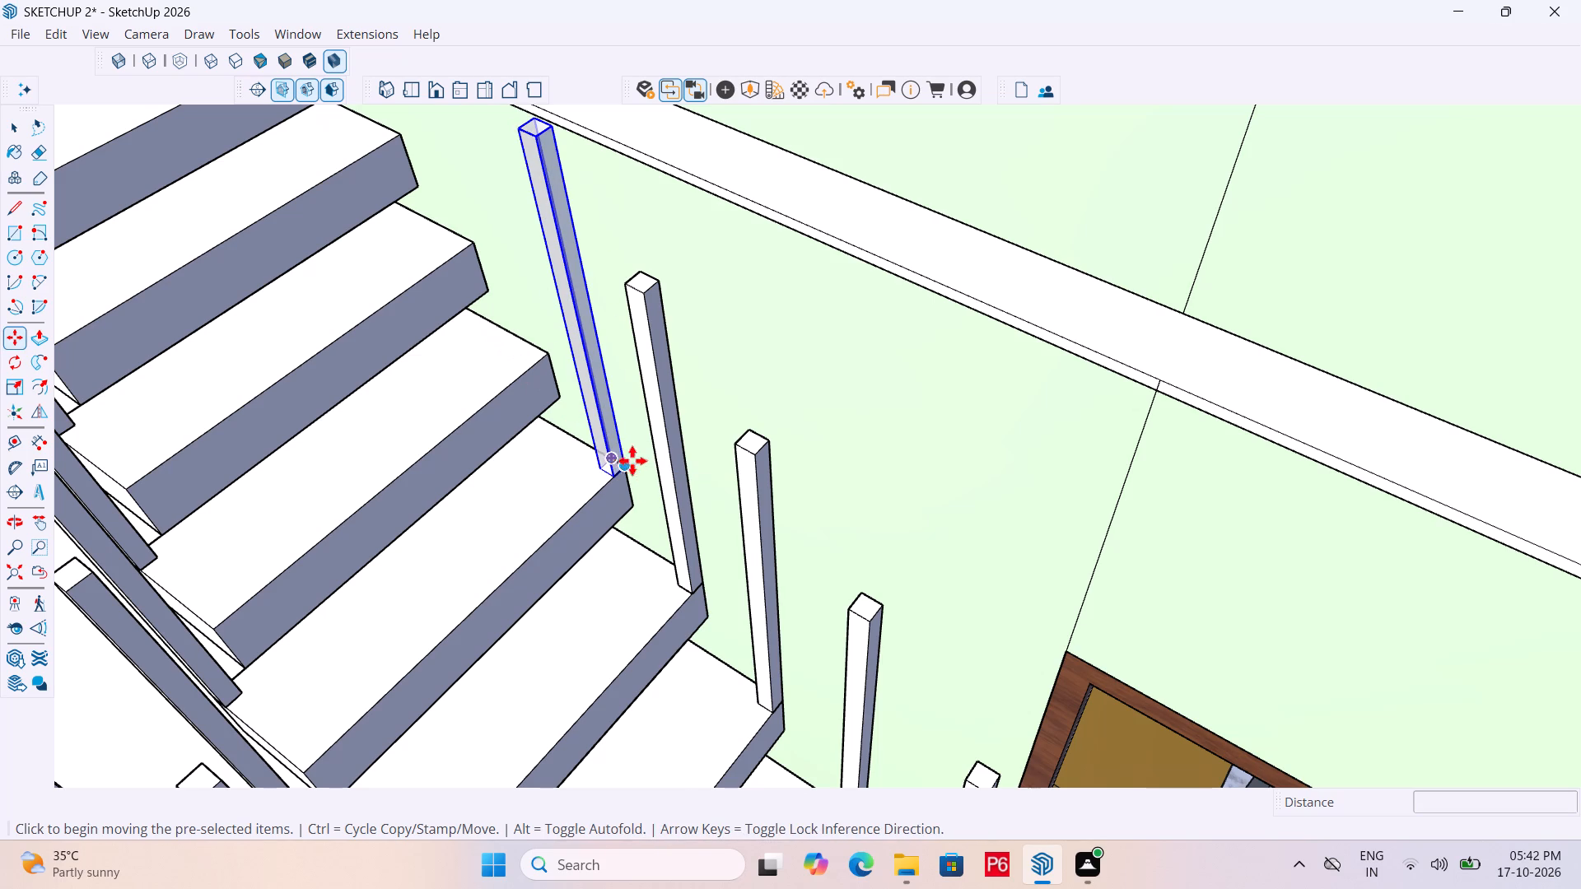
pyautogui.click(626, 468)
pyautogui.press('m')
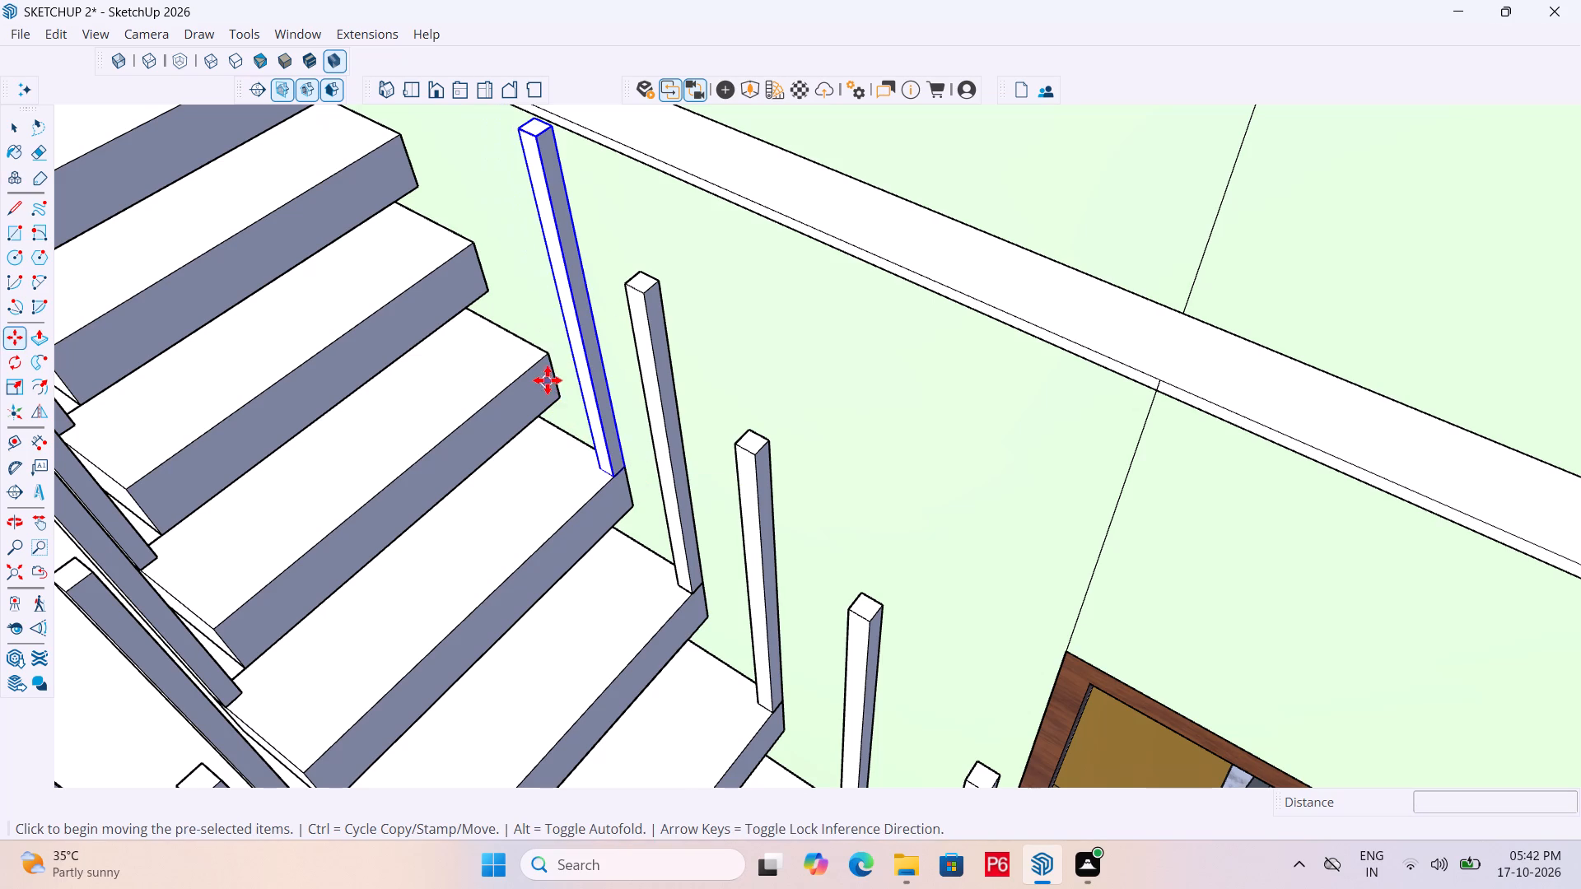
pyautogui.scroll(5, 627, 463)
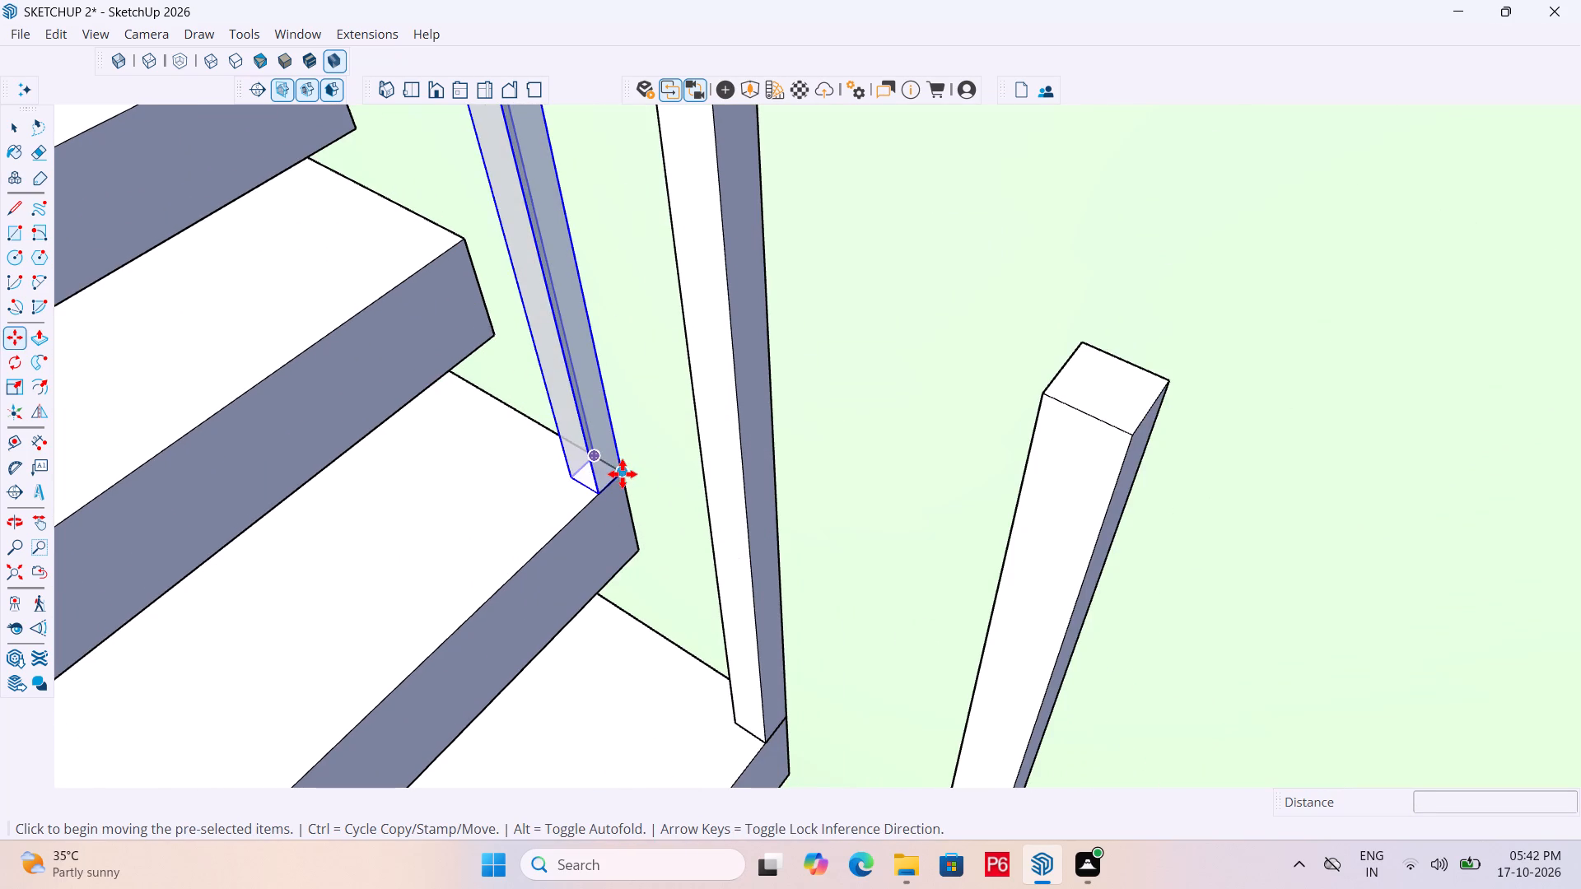
pyautogui.click(623, 474)
pyautogui.click(464, 236)
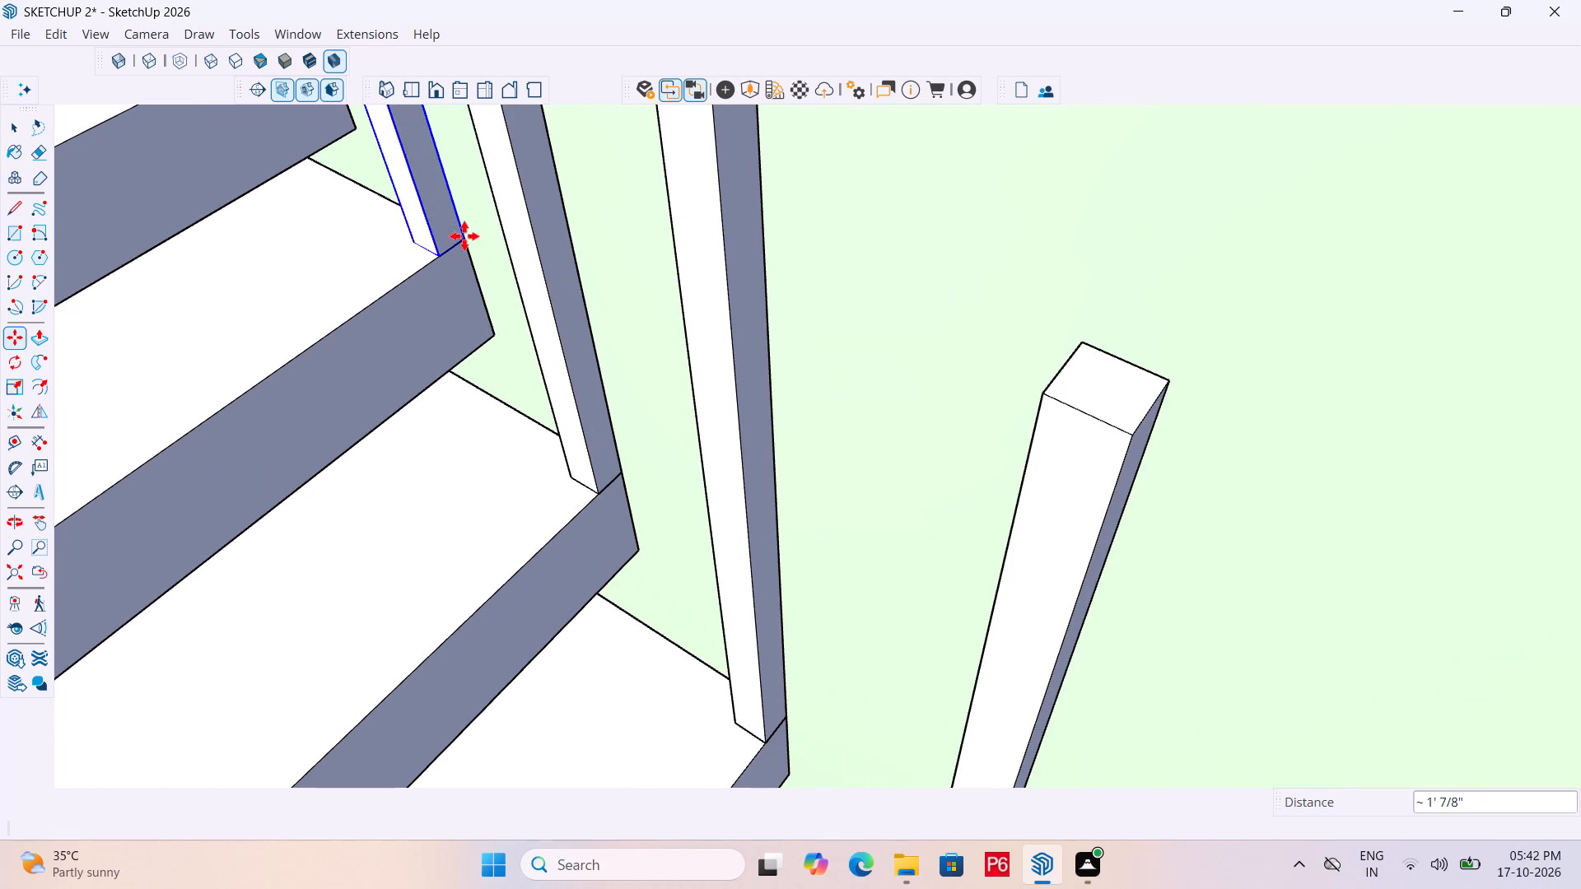
# Copy the post in succession onto the upper flight's seventh, eighth and ninth treads at their front wall-side corners, about 1' 7/8" apart.
pyautogui.click(464, 235)
pyautogui.scroll(-5, 660, 293)
pyautogui.scroll(-6, 716, 400)
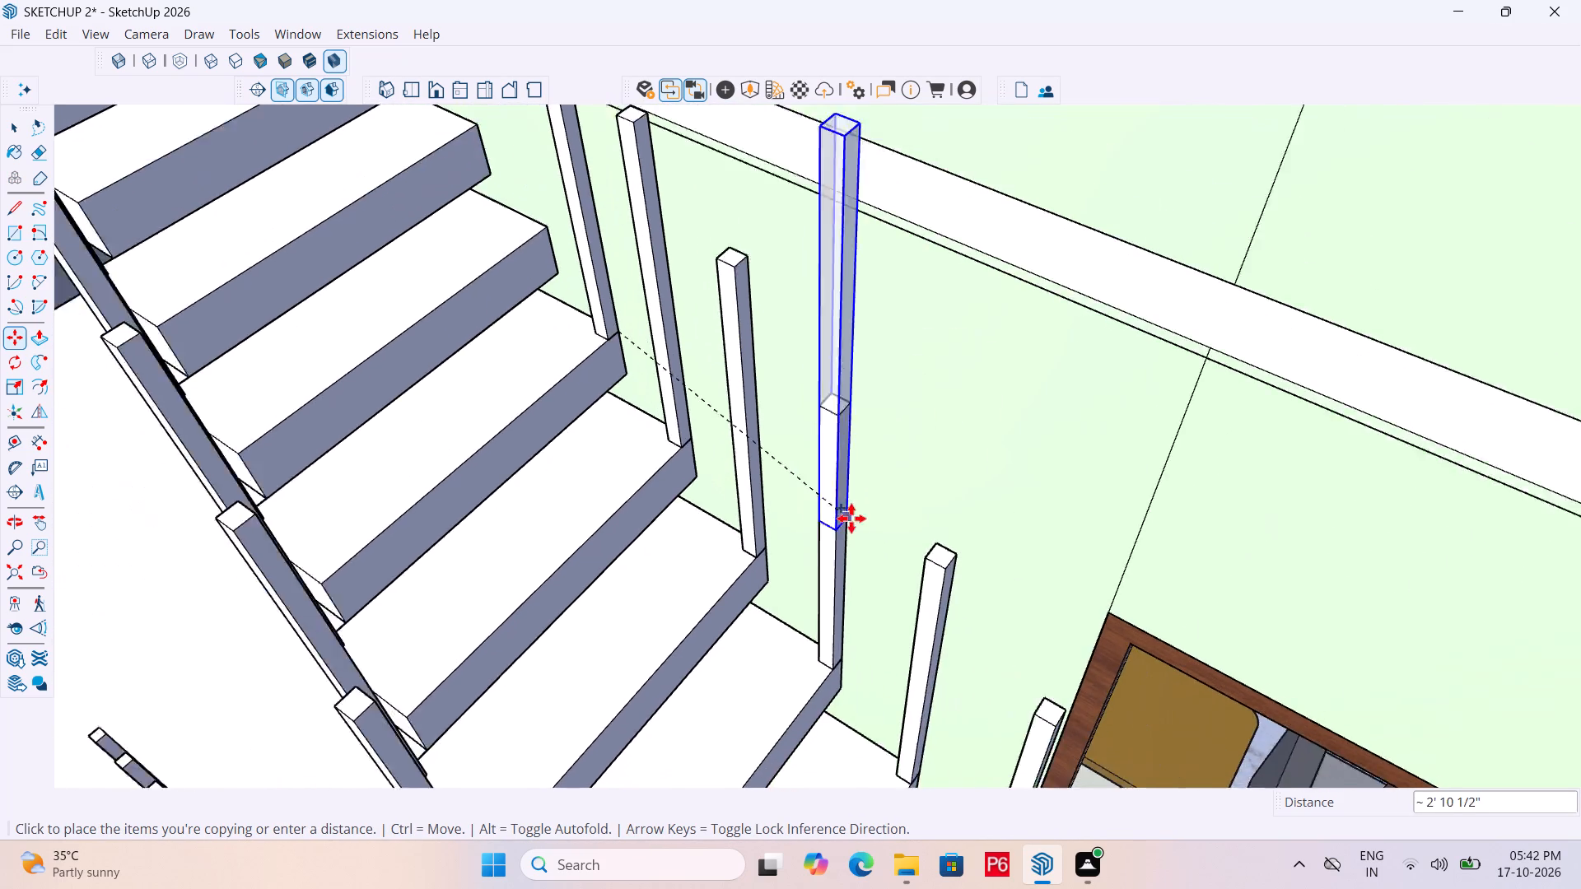
pyautogui.scroll(5, 575, 279)
pyautogui.click(571, 240)
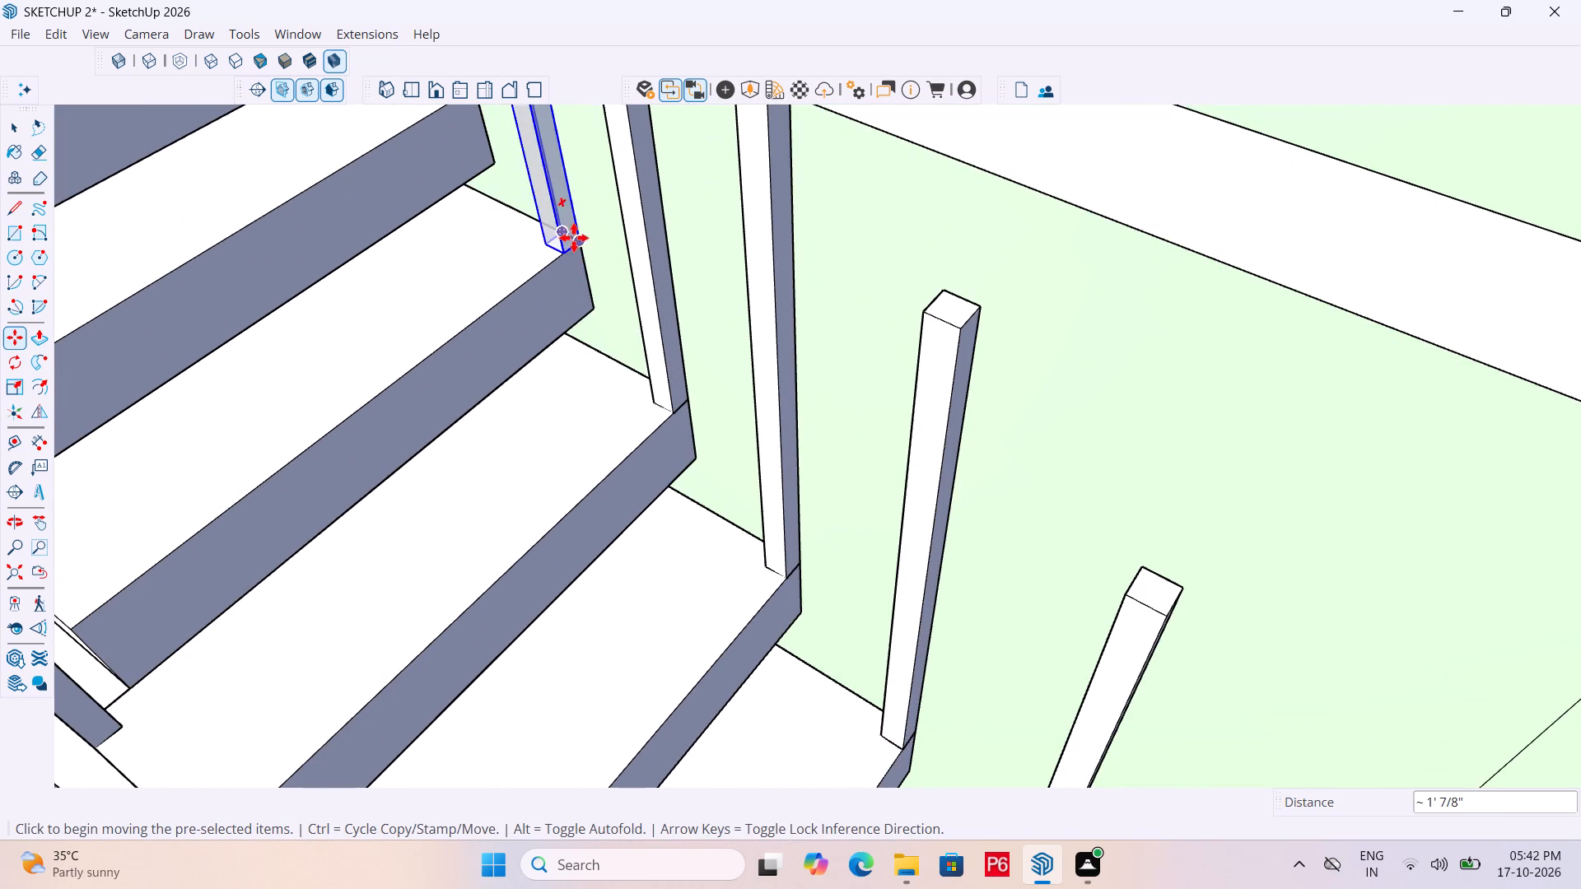
pyautogui.click(582, 242)
pyautogui.scroll(-7, 714, 299)
pyautogui.scroll(3, 698, 262)
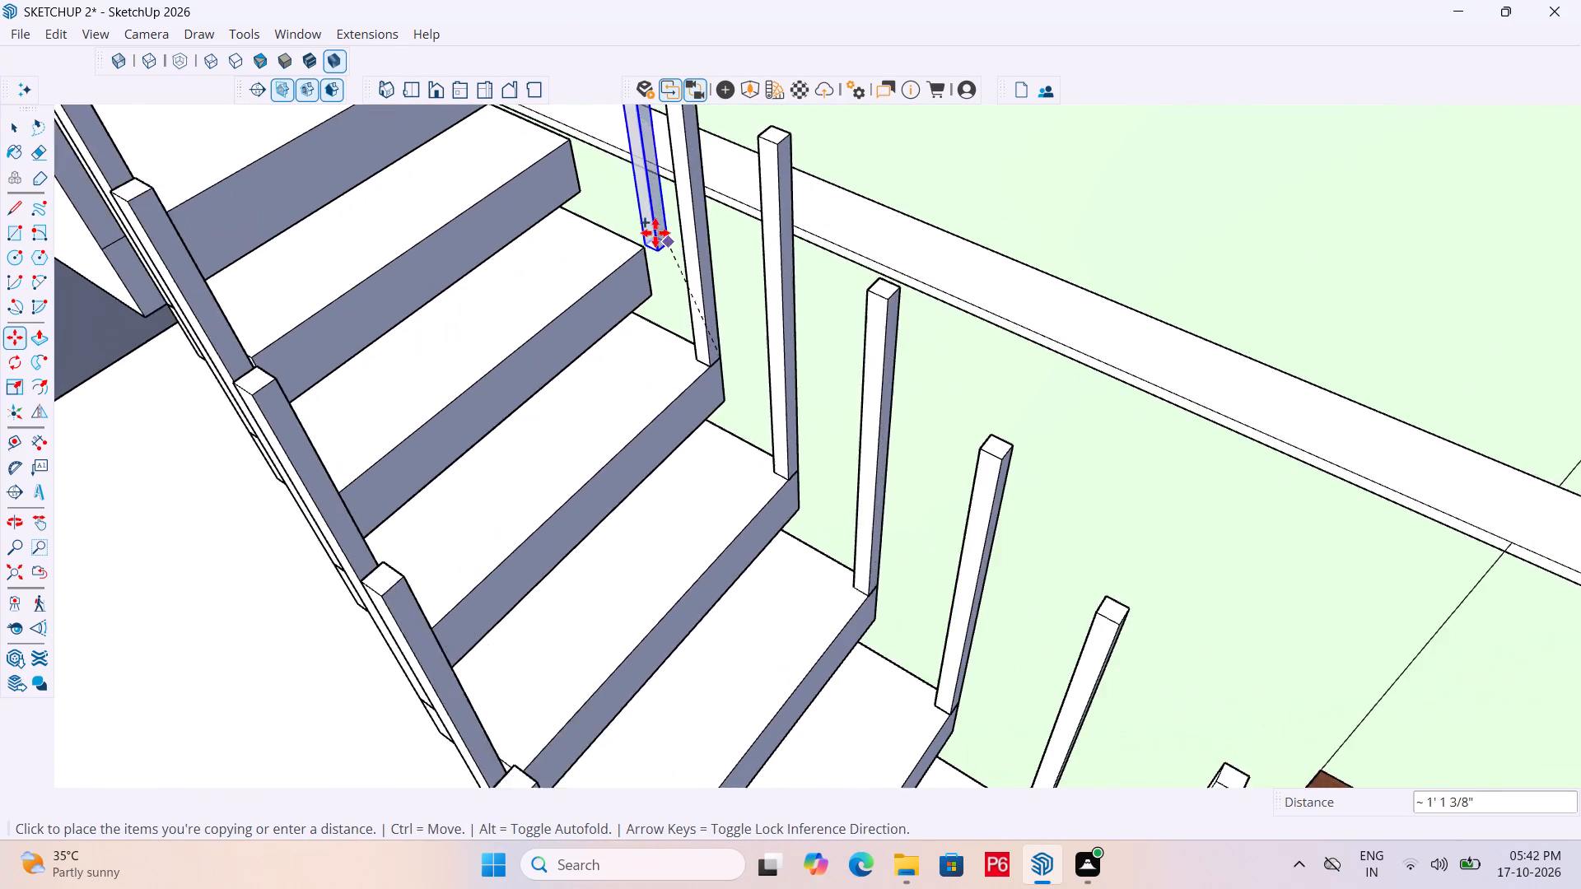
pyautogui.scroll(2, 655, 233)
pyautogui.click(643, 255)
pyautogui.click(650, 252)
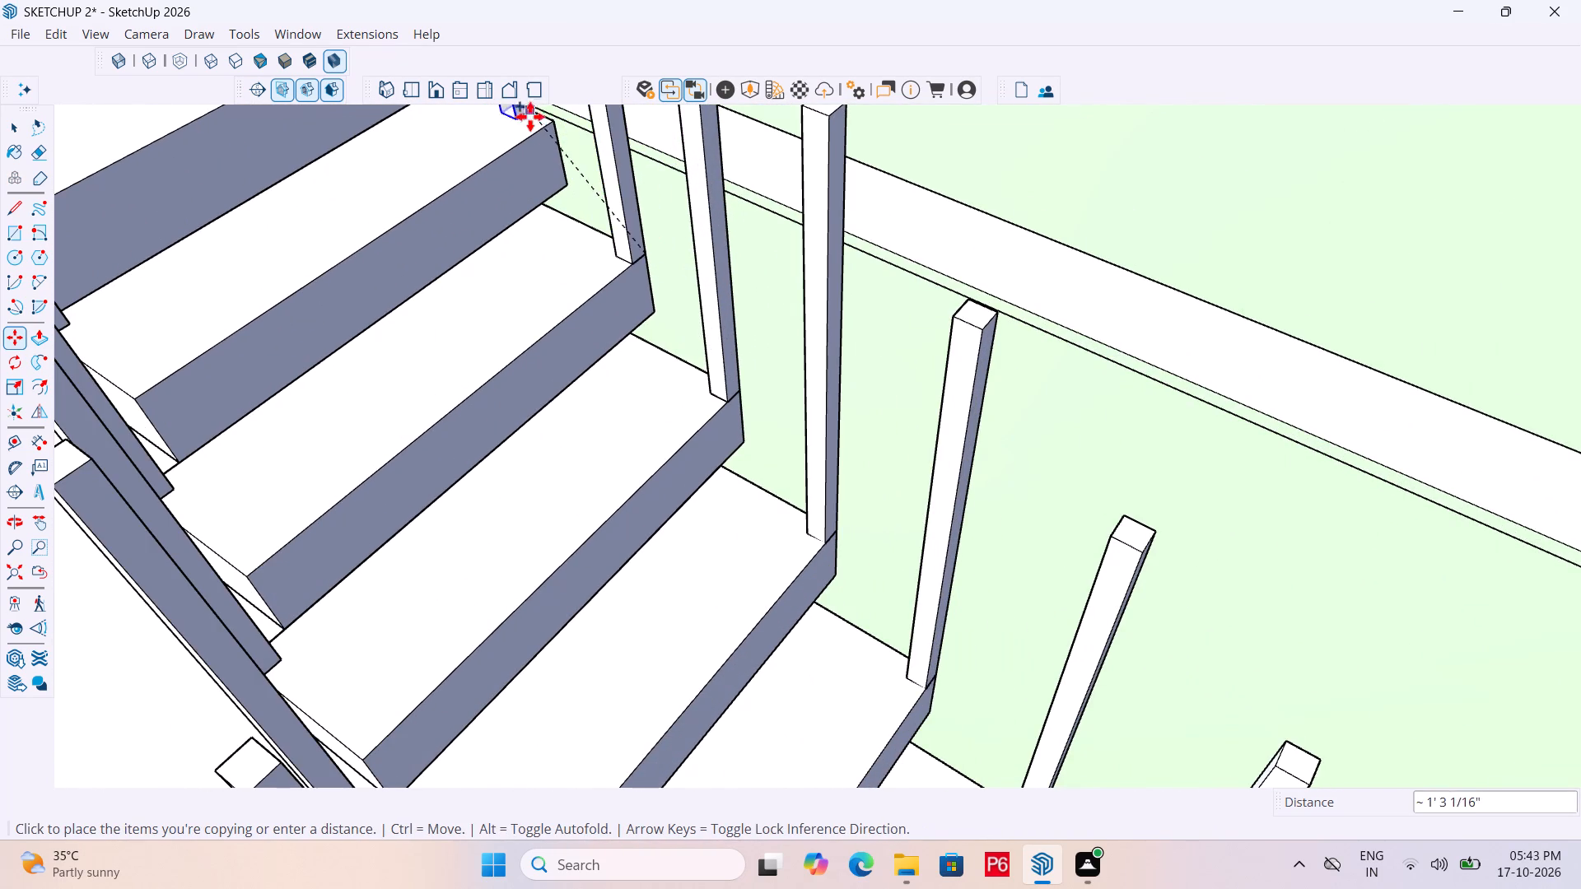
pyautogui.scroll(-5, 639, 272)
pyautogui.scroll(5, 602, 243)
pyautogui.click(609, 203)
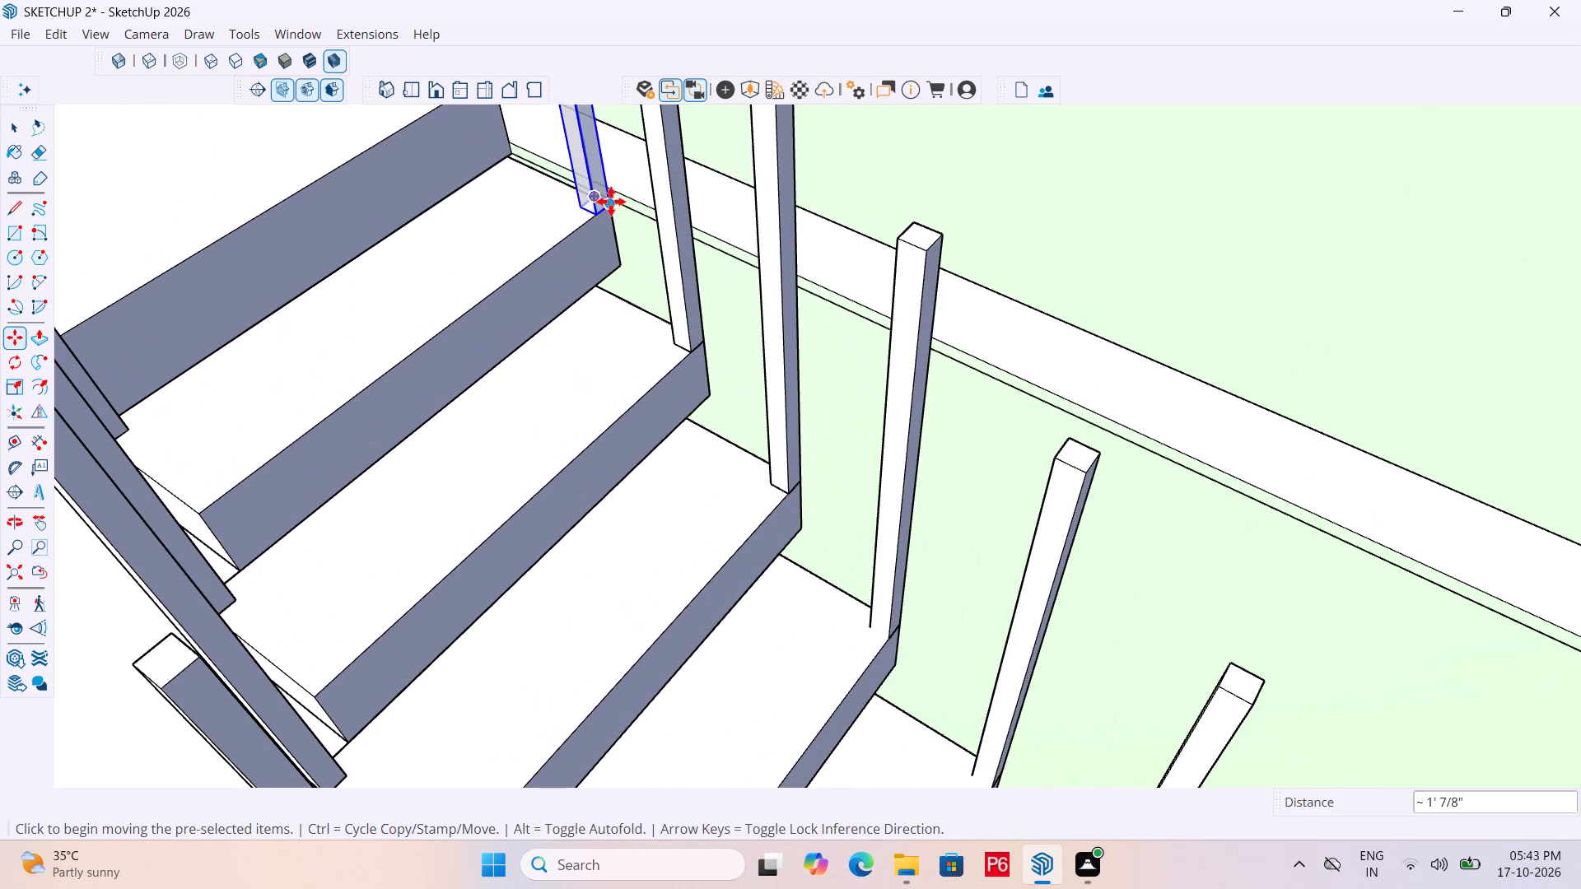
# Move the ninth tread's wall-side post up to the wall-side corner at the top of the flight, on the balcony edge.
pyautogui.scroll(-6, 568, 253)
pyautogui.scroll(-6, 542, 408)
pyautogui.scroll(5, 585, 273)
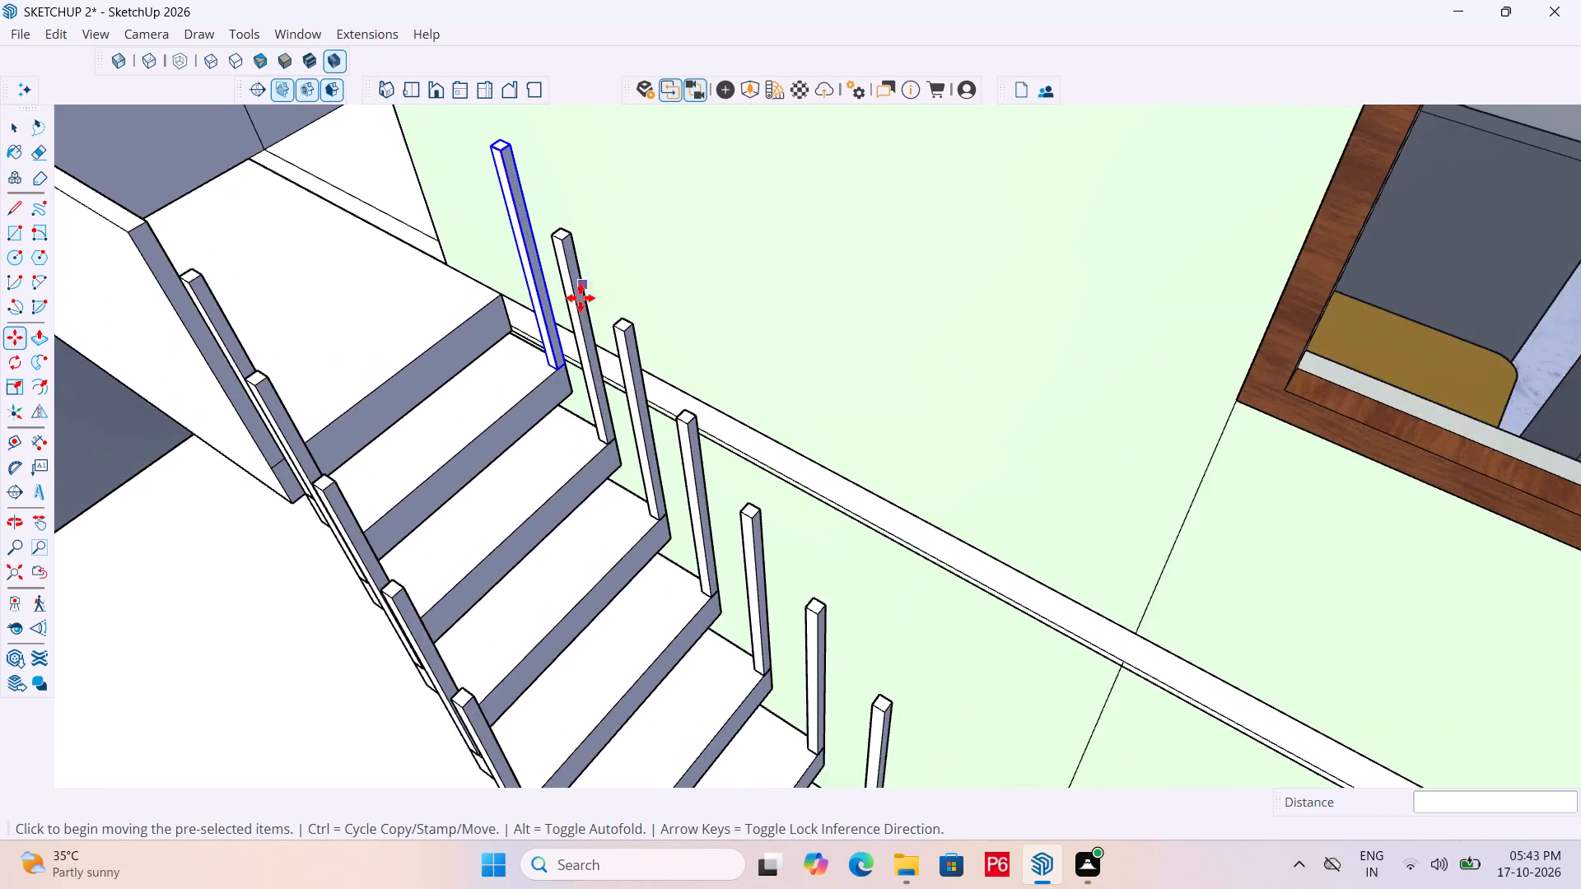
pyautogui.scroll(6, 577, 310)
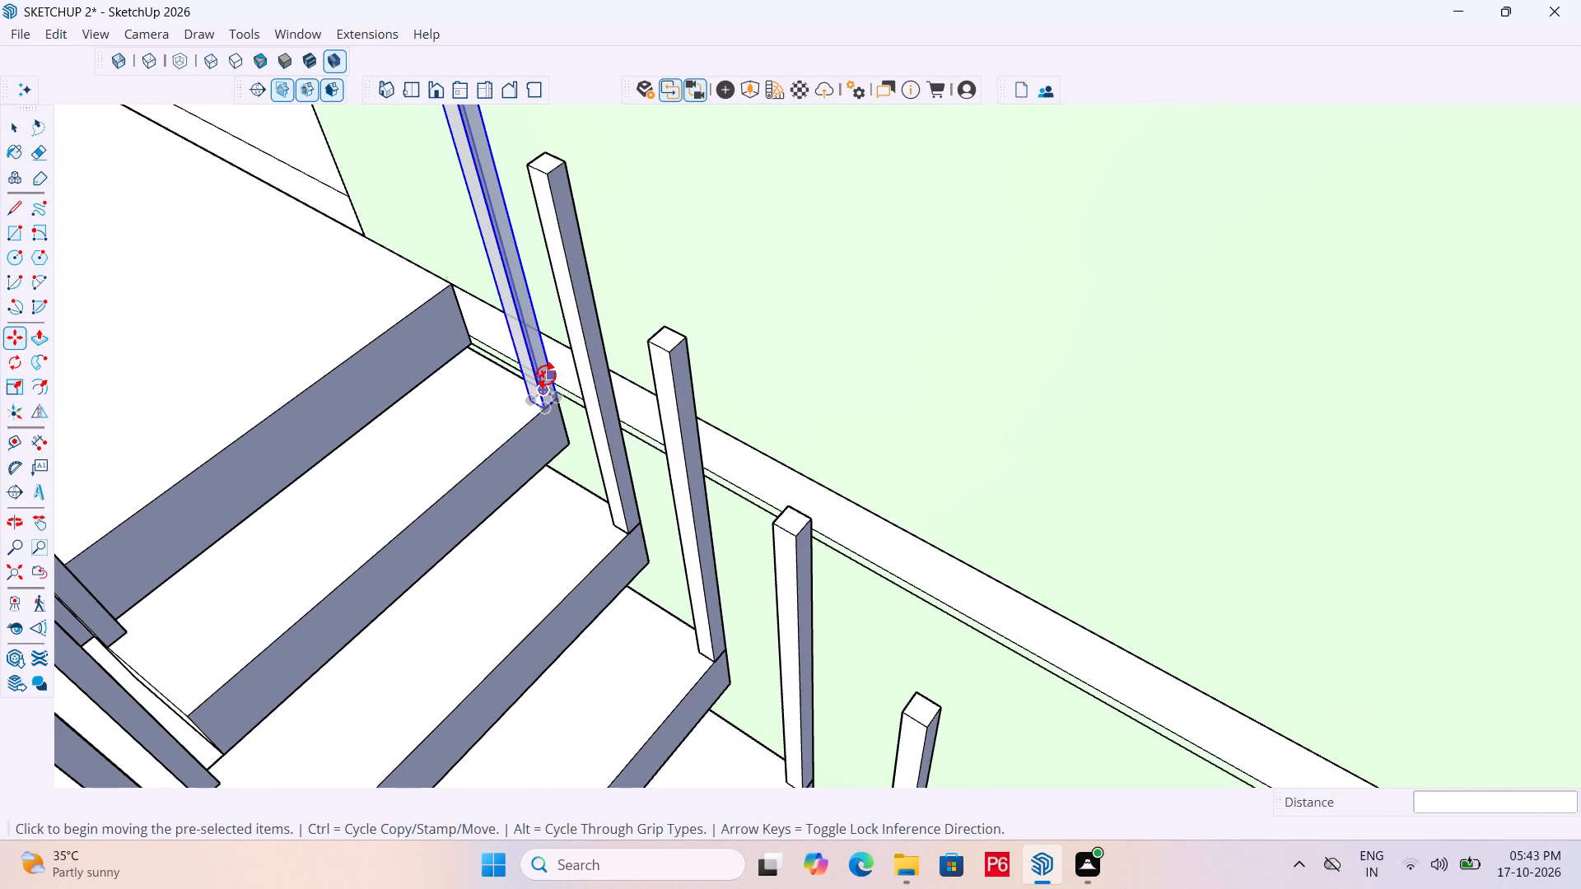
pyautogui.scroll(3, 564, 391)
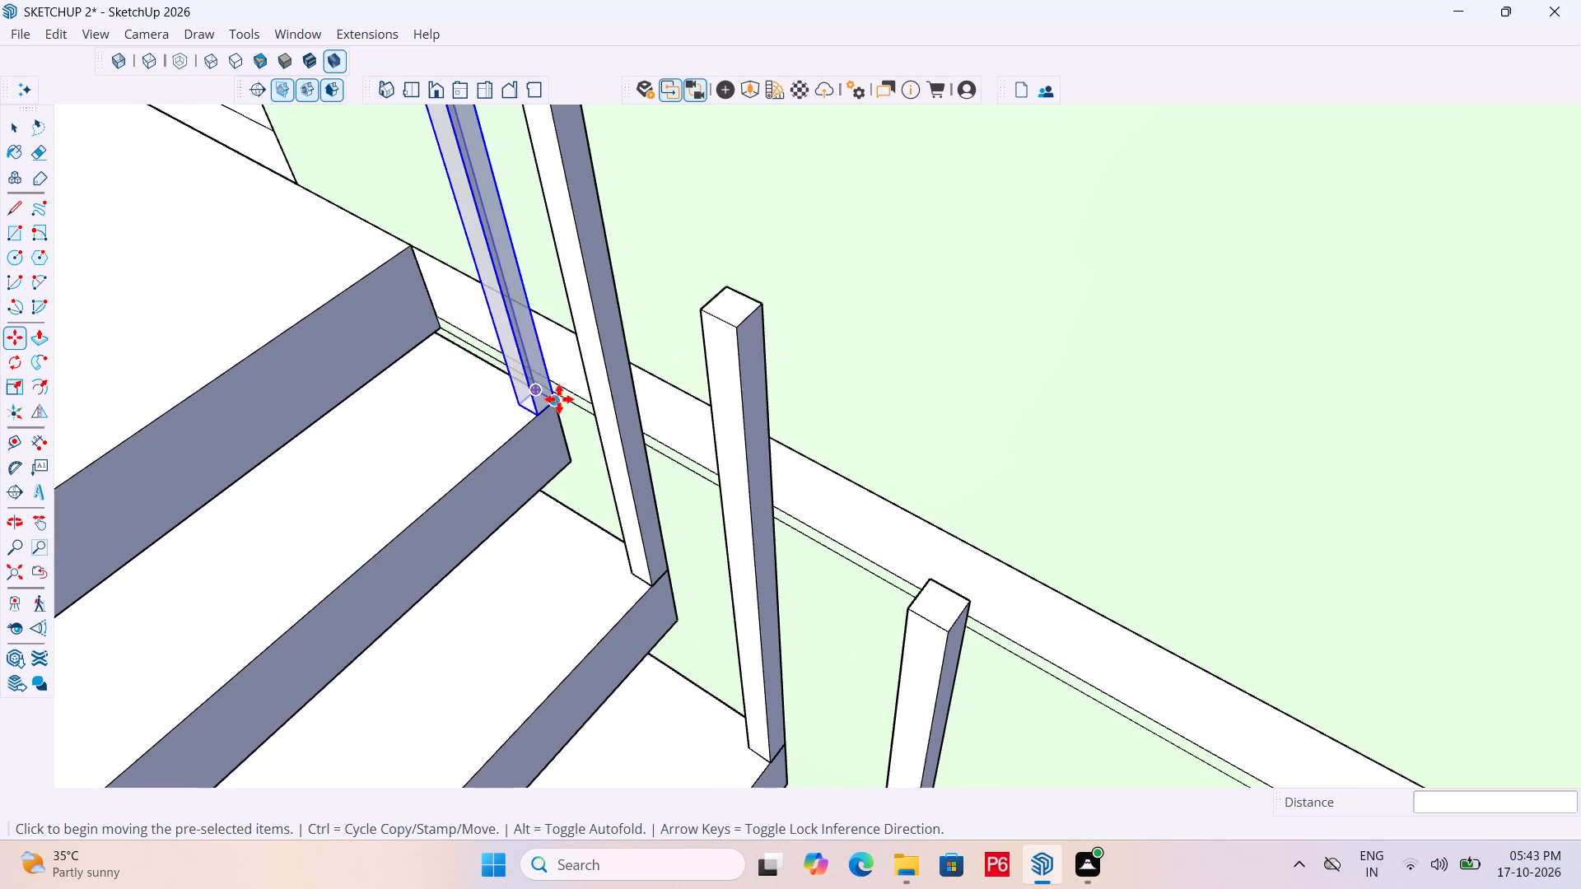
pyautogui.click(559, 399)
pyautogui.click(408, 244)
# Save the model.
pyautogui.scroll(-7, 436, 303)
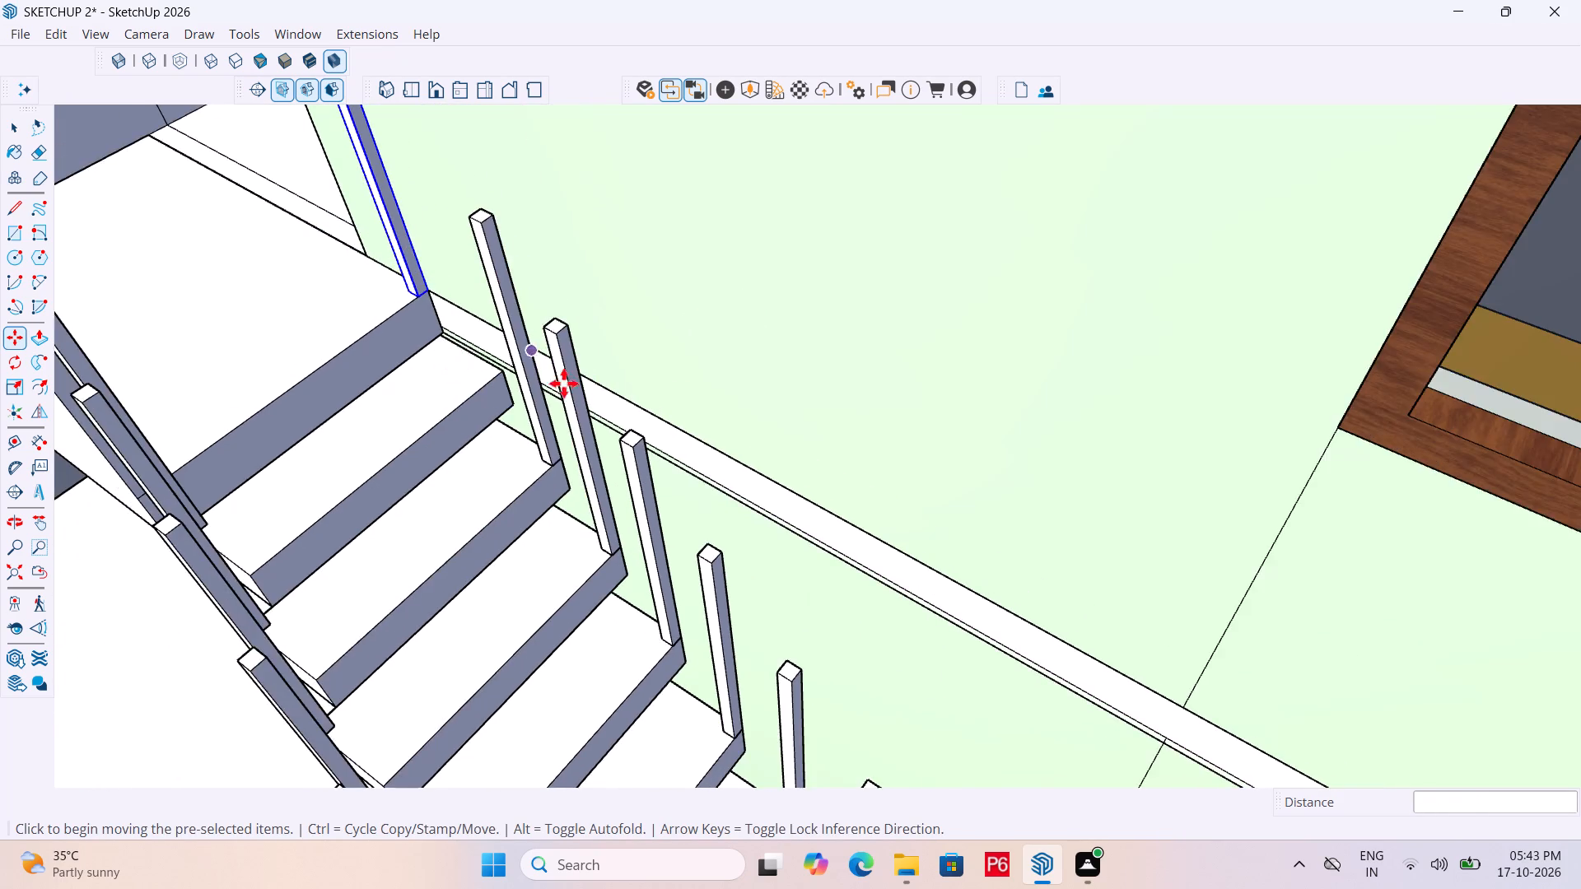
pyautogui.keyDown('ctrl'); pyautogui.scroll(-6, 574, 405); pyautogui.keyUp('ctrl')
pyautogui.hotkey('ctrl', 's')
pyautogui.hotkey('ctrl', 's')
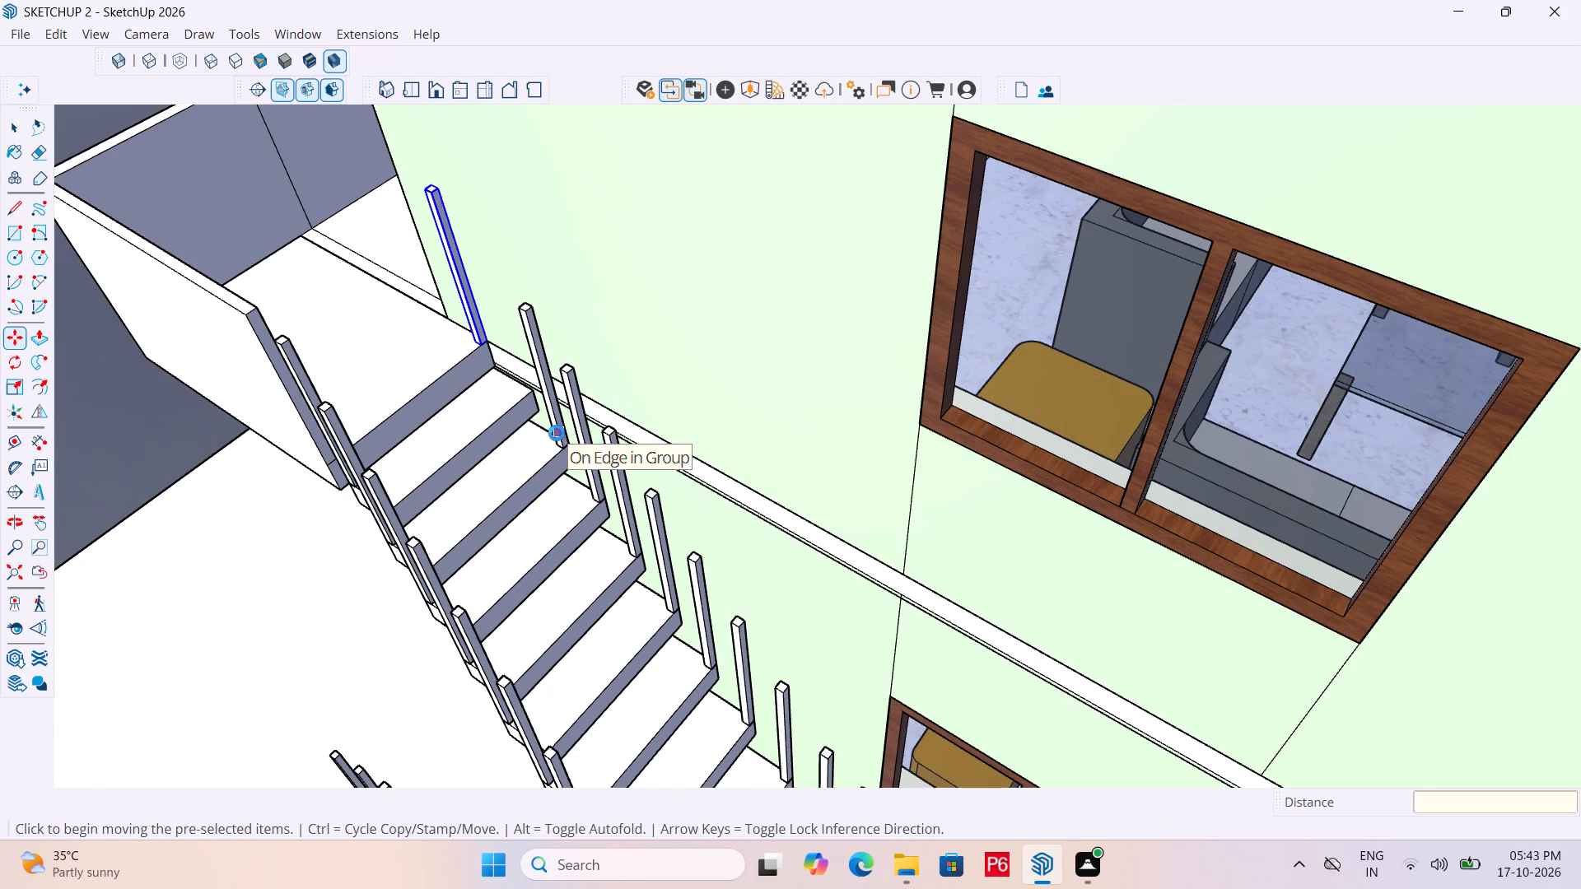
pyautogui.hotkey('ctrl', 's')
pyautogui.hotkey('ctrl', 's')
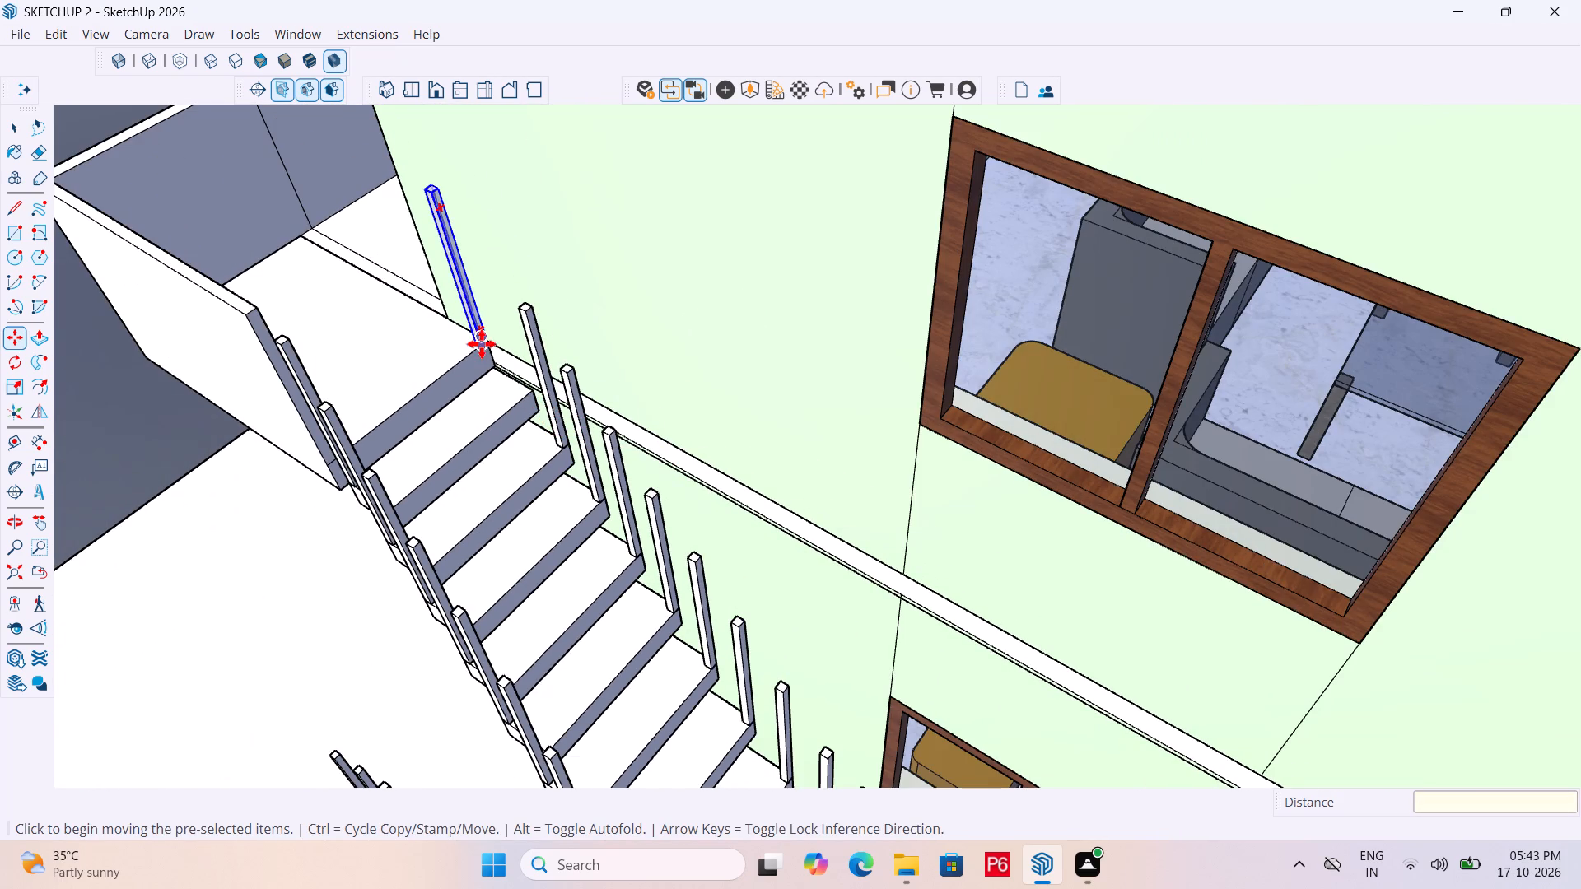
# Clear the selection and examine the staircase's railing posts on both flights and the mid-landing from several angles.
pyautogui.scroll(-12, 534, 343)
pyautogui.moveTo(556, 505); pyautogui.dragTo(469, 495, button='middle')
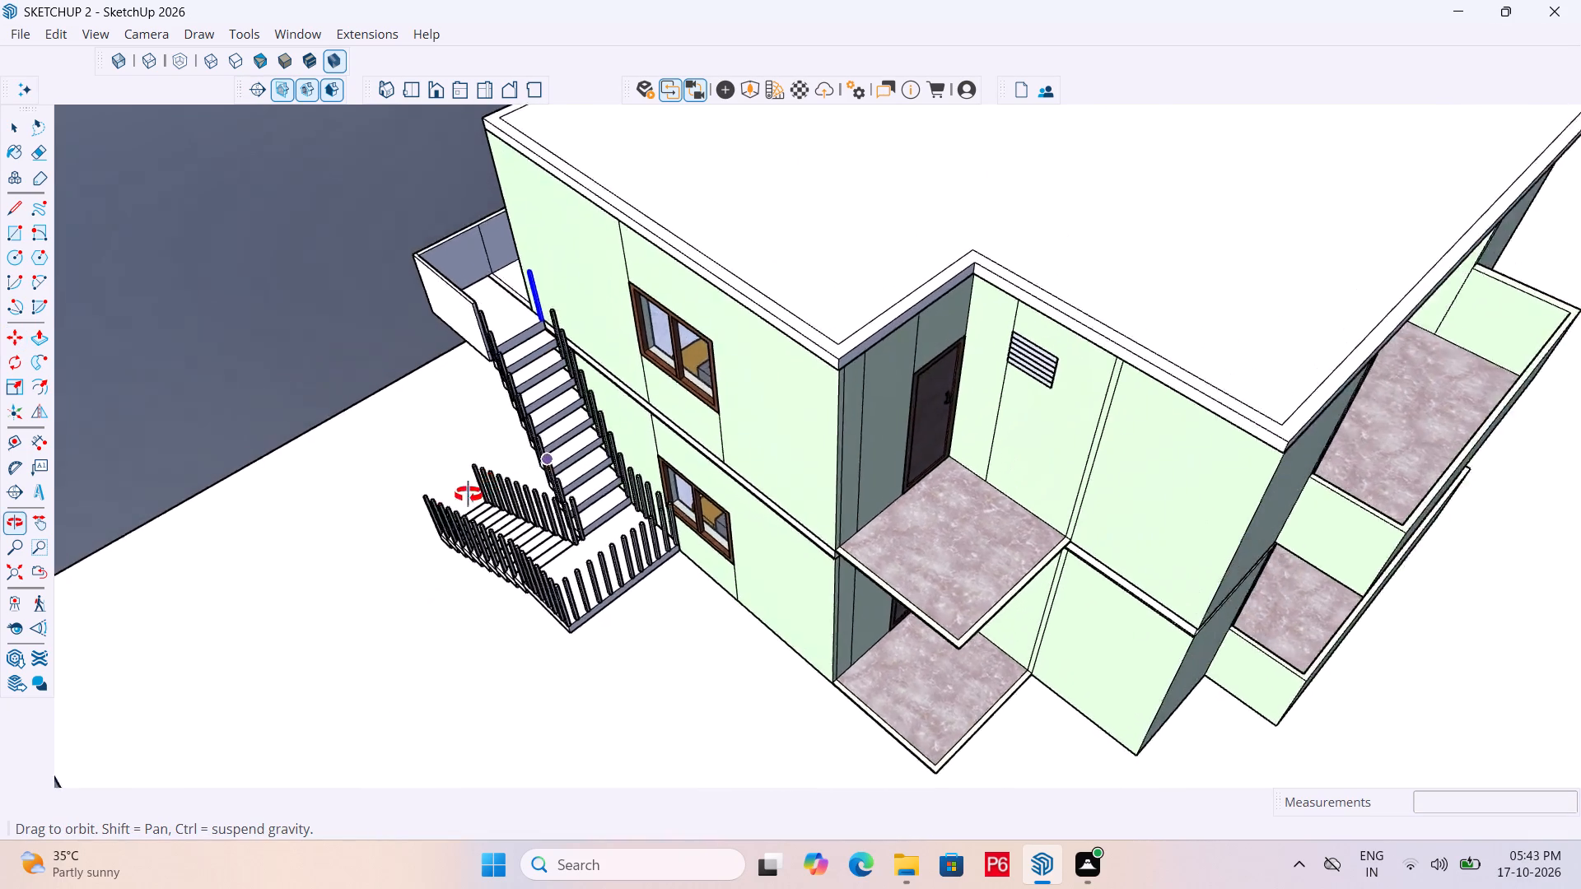
pyautogui.moveTo(469, 495); pyautogui.dragTo(375, 679, button='middle')
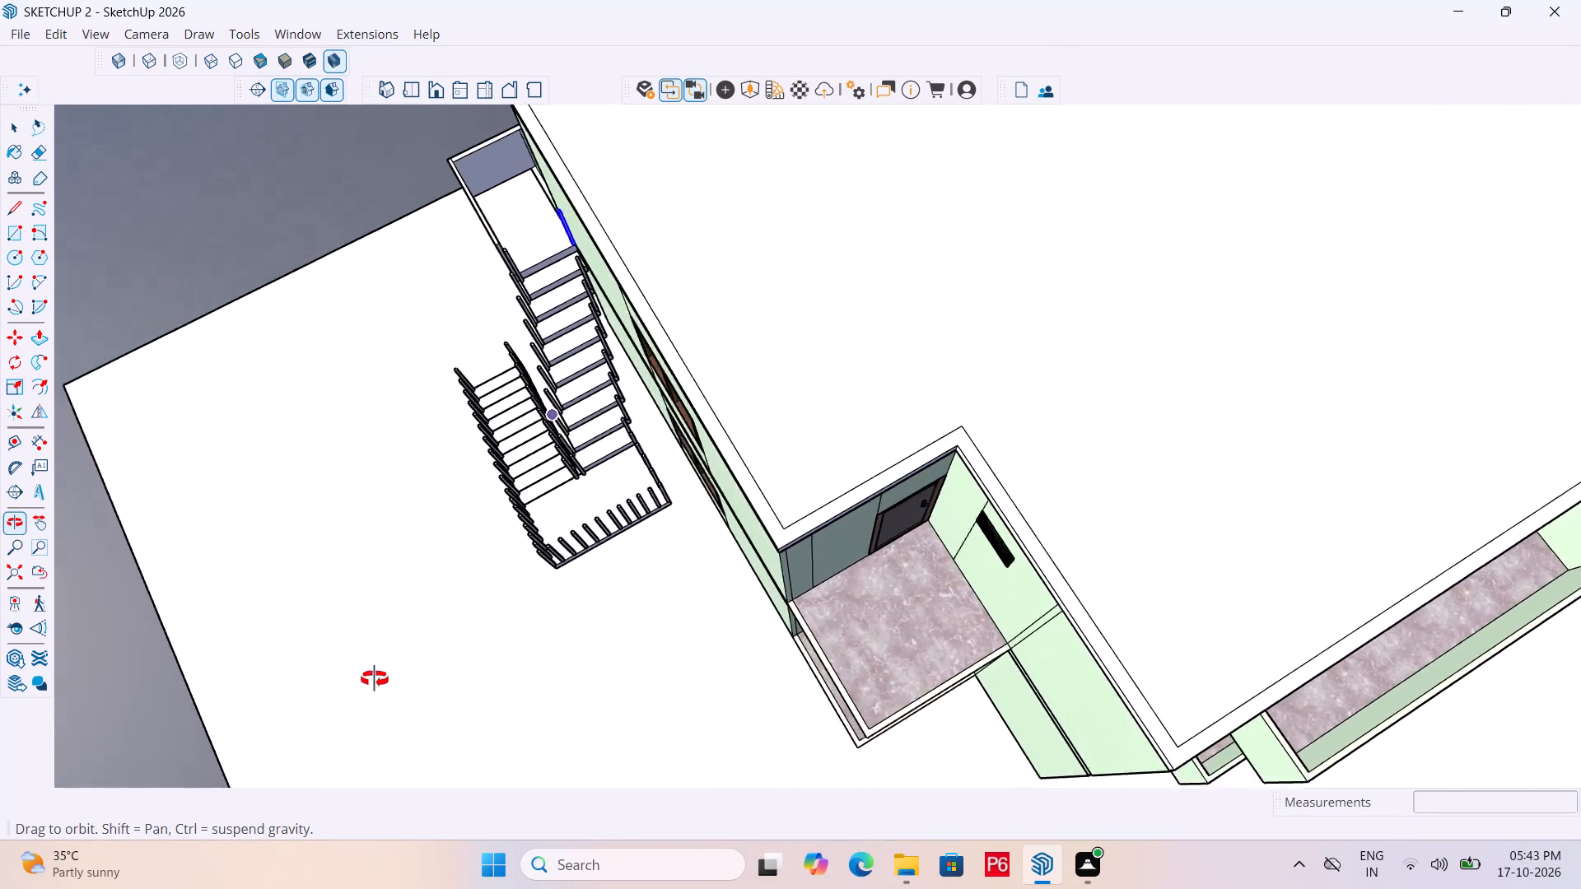
pyautogui.moveTo(375, 679); pyautogui.dragTo(481, 633, button='middle')
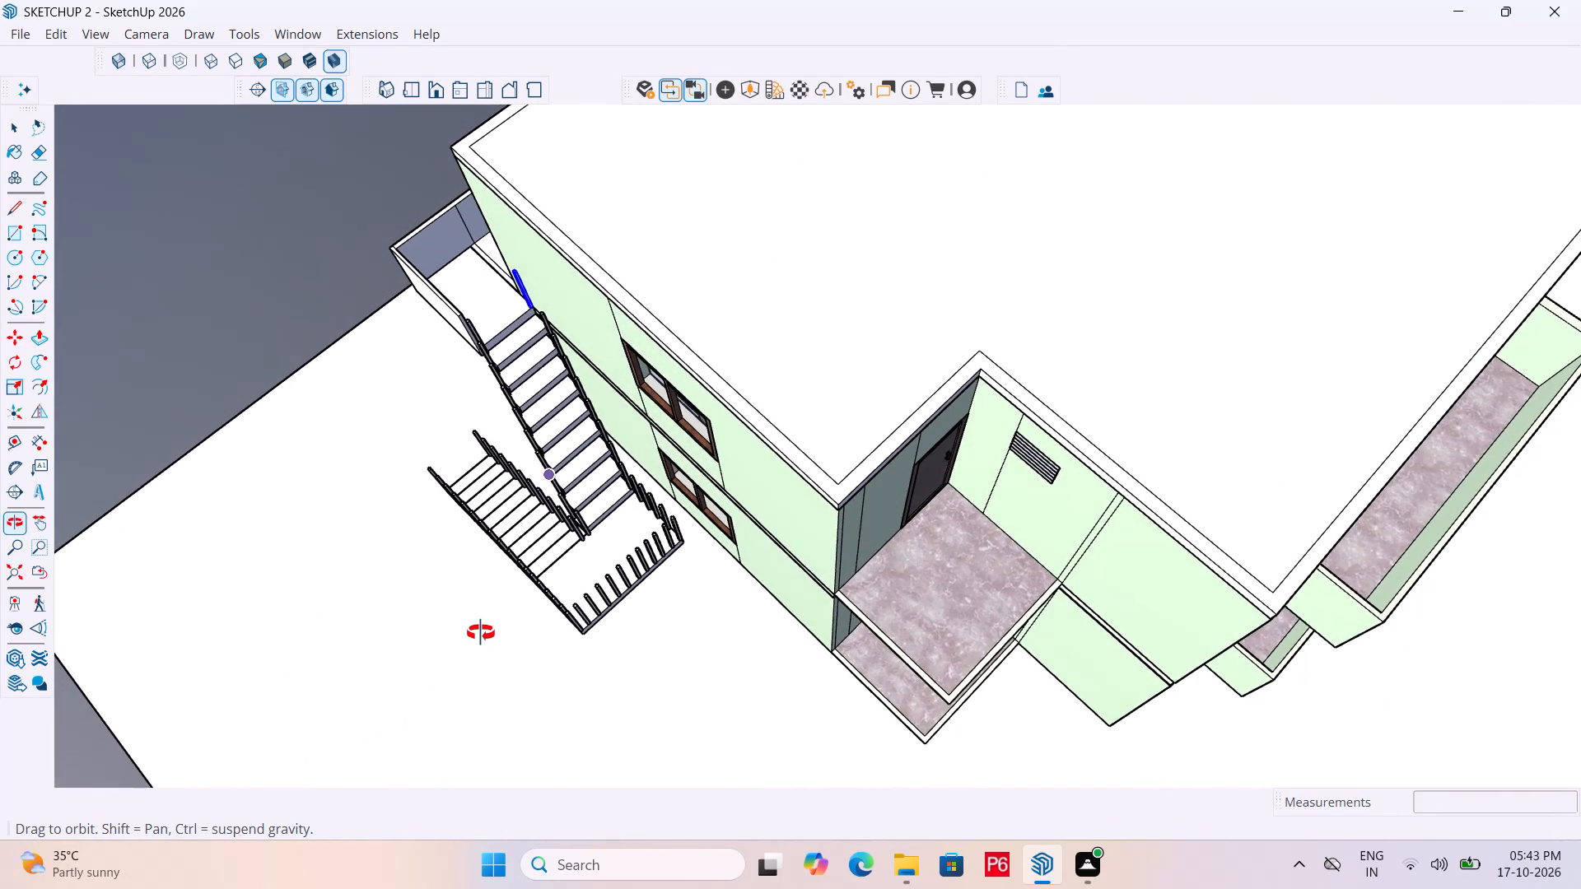
pyautogui.moveTo(481, 633); pyautogui.dragTo(956, 519, button='middle')
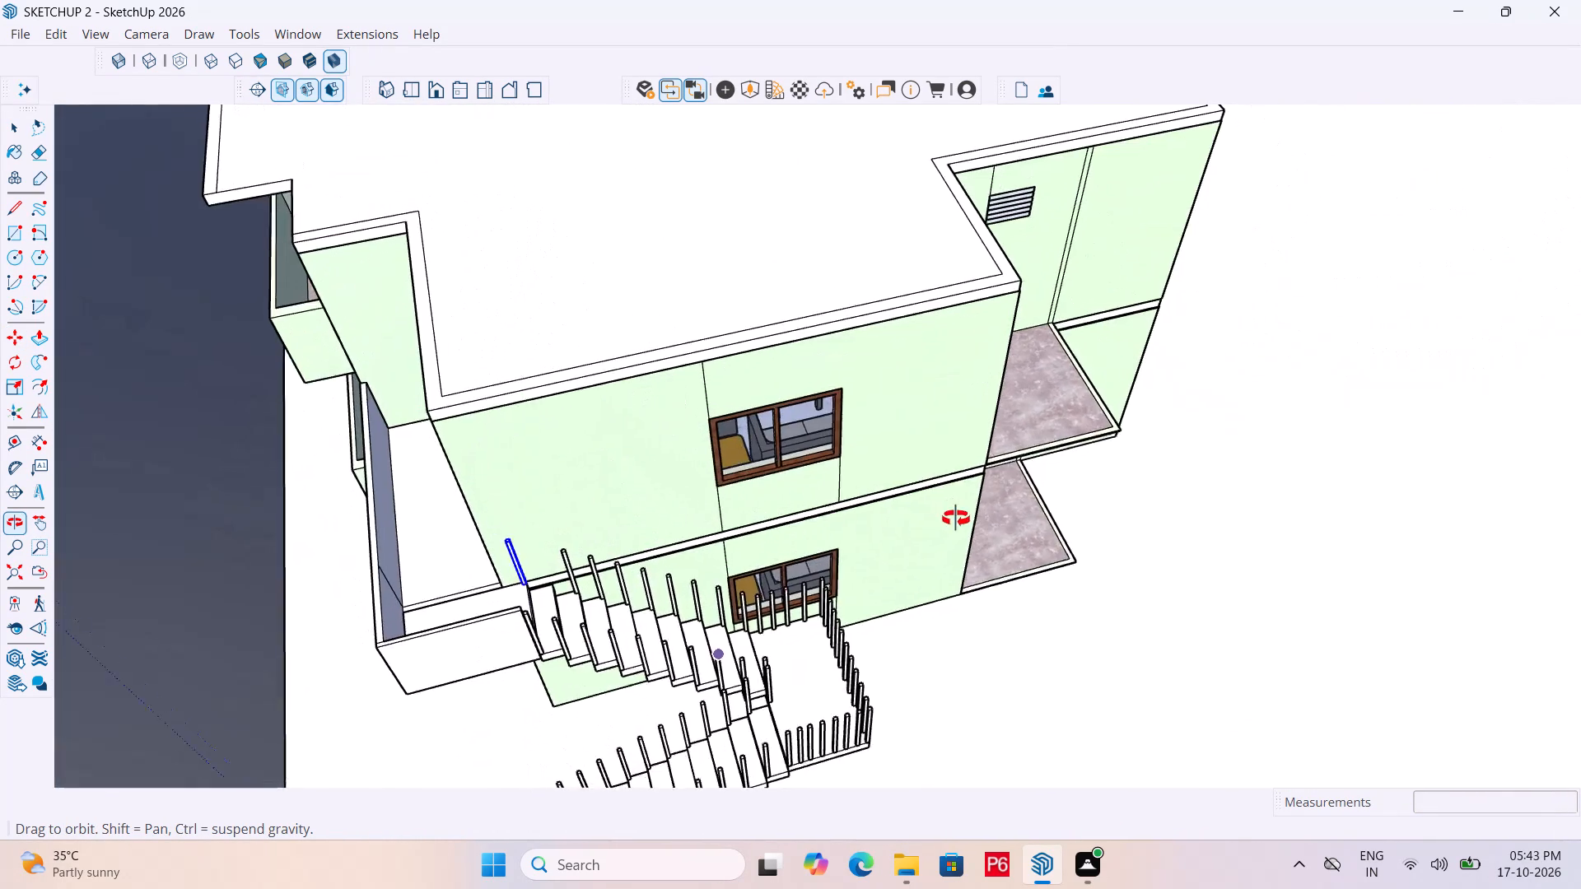
pyautogui.moveTo(956, 519); pyautogui.dragTo(958, 506, button='middle')
pyautogui.scroll(-5, 912, 371)
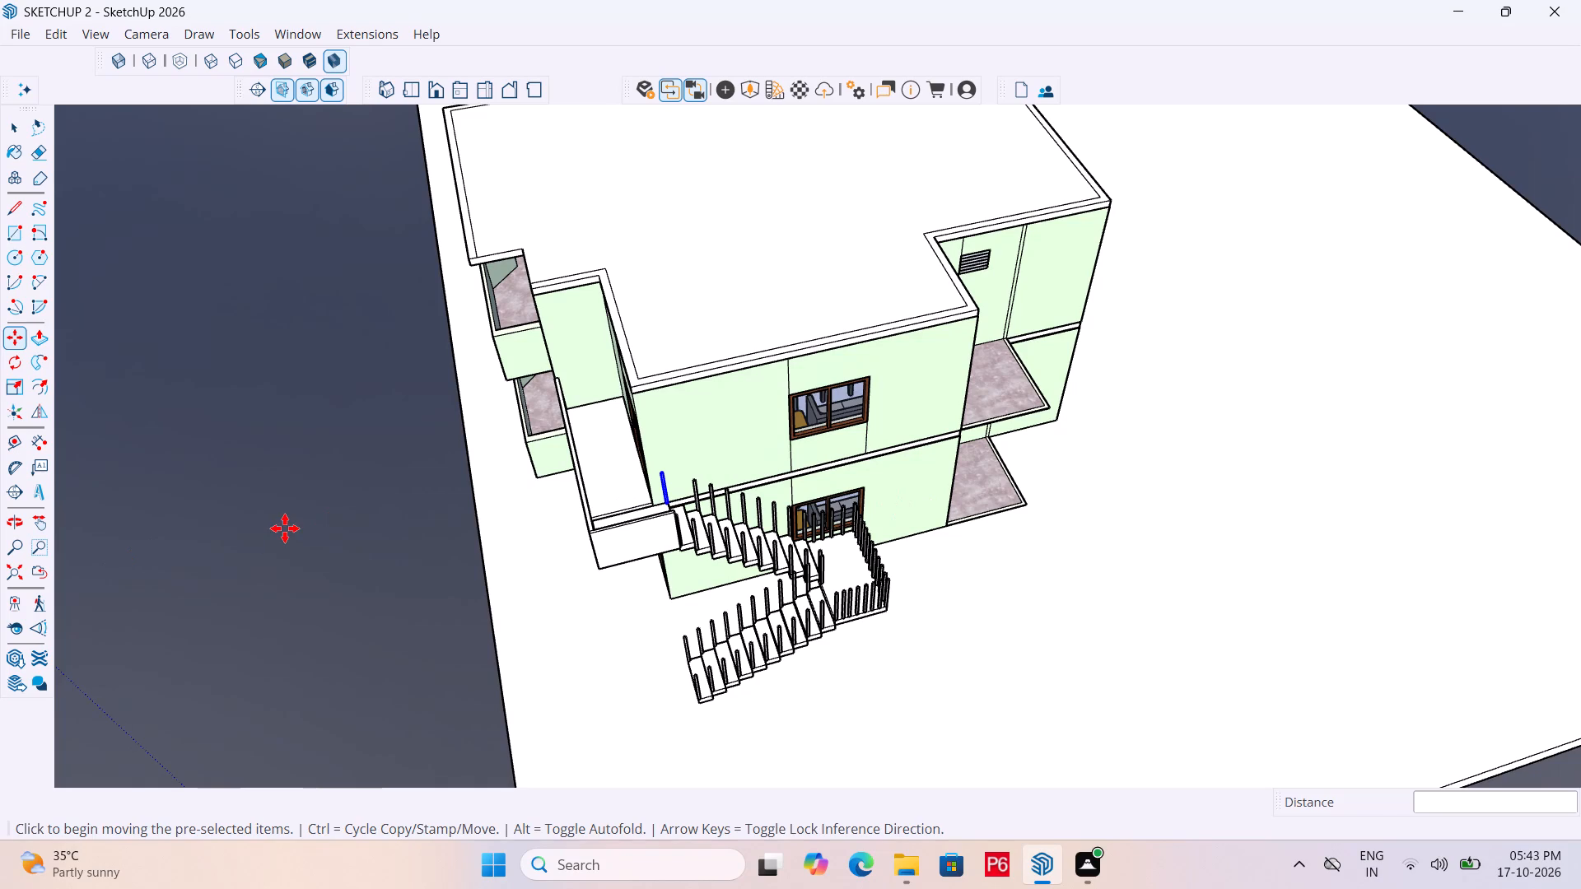
pyautogui.press('space')
pyautogui.click(285, 528)
pyautogui.click(293, 527)
pyautogui.scroll(2, 724, 661)
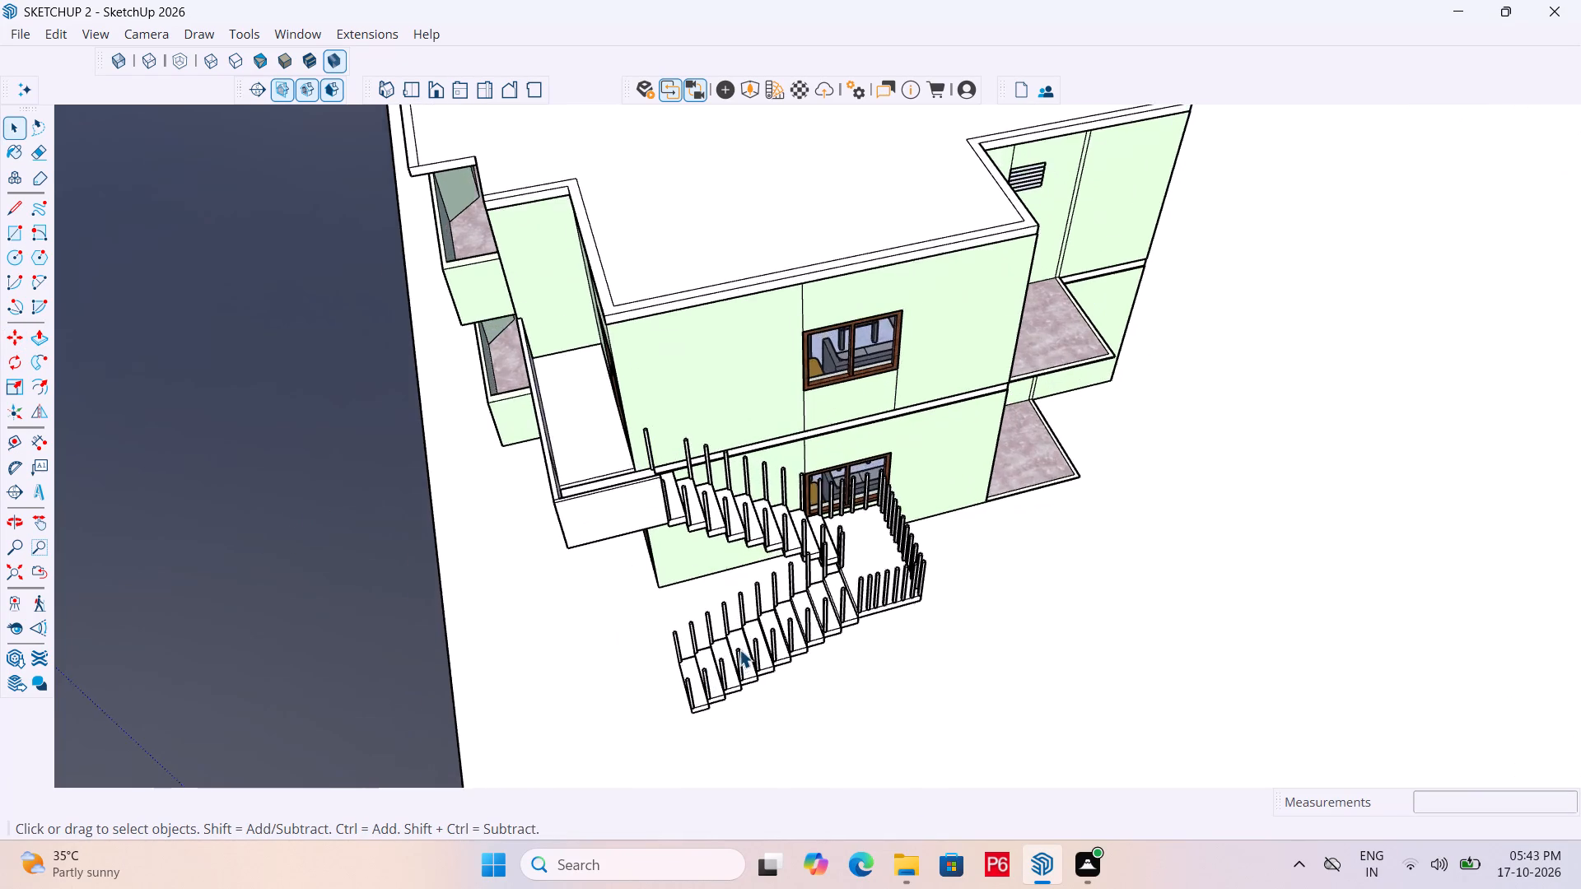
pyautogui.scroll(1, 739, 649)
pyautogui.moveTo(739, 649); pyautogui.dragTo(721, 590, button='middle')
pyautogui.scroll(5, 872, 596)
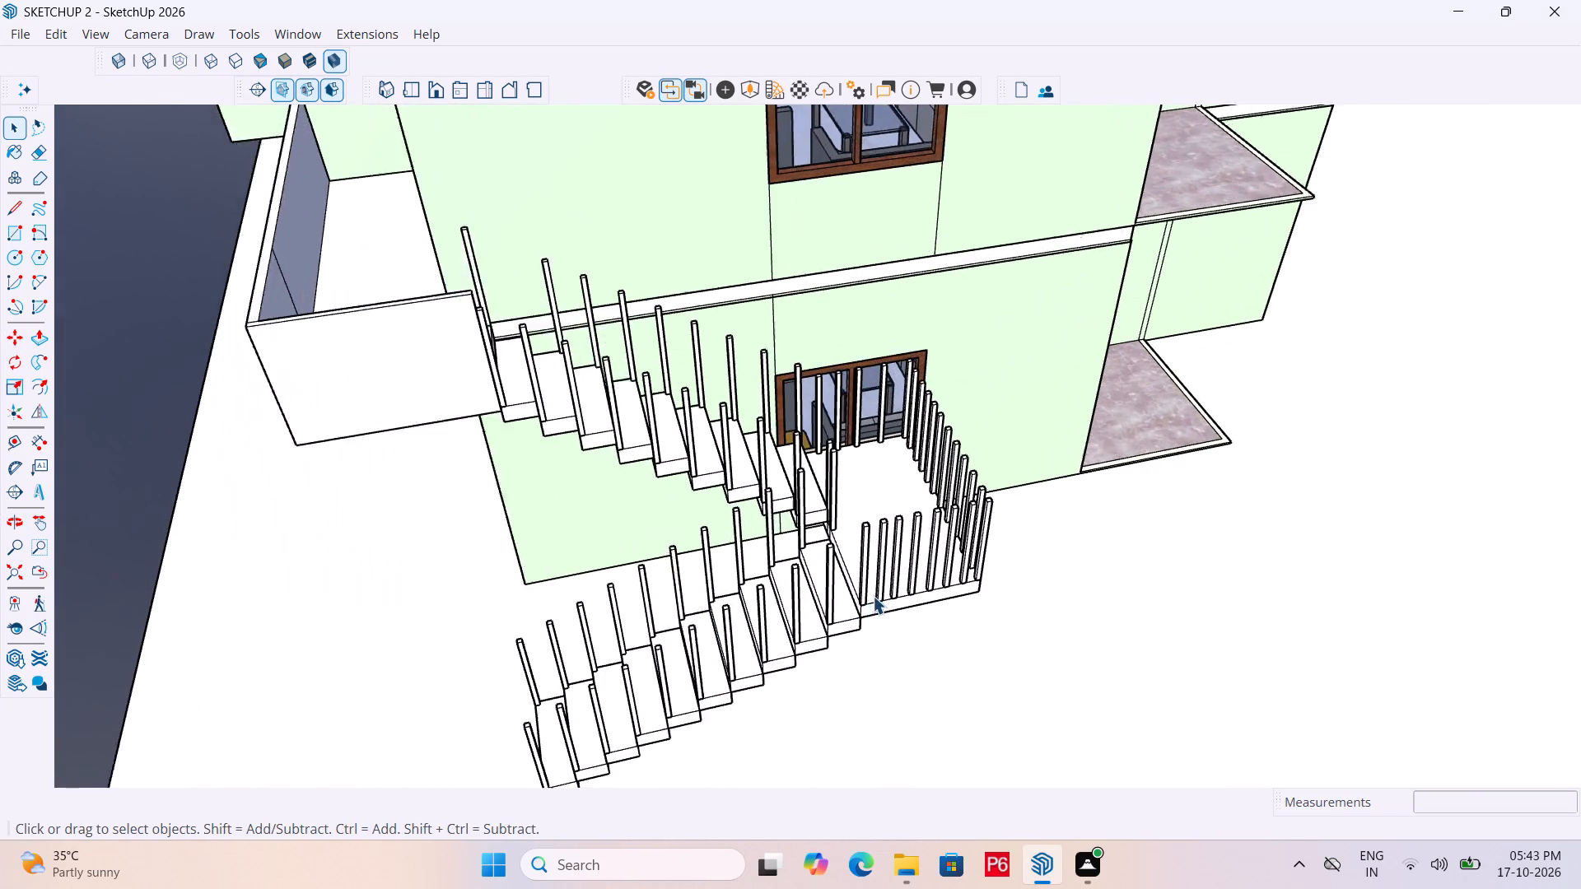
pyautogui.scroll(1, 873, 596)
pyautogui.moveTo(801, 591); pyautogui.dragTo(587, 398, button='middle')
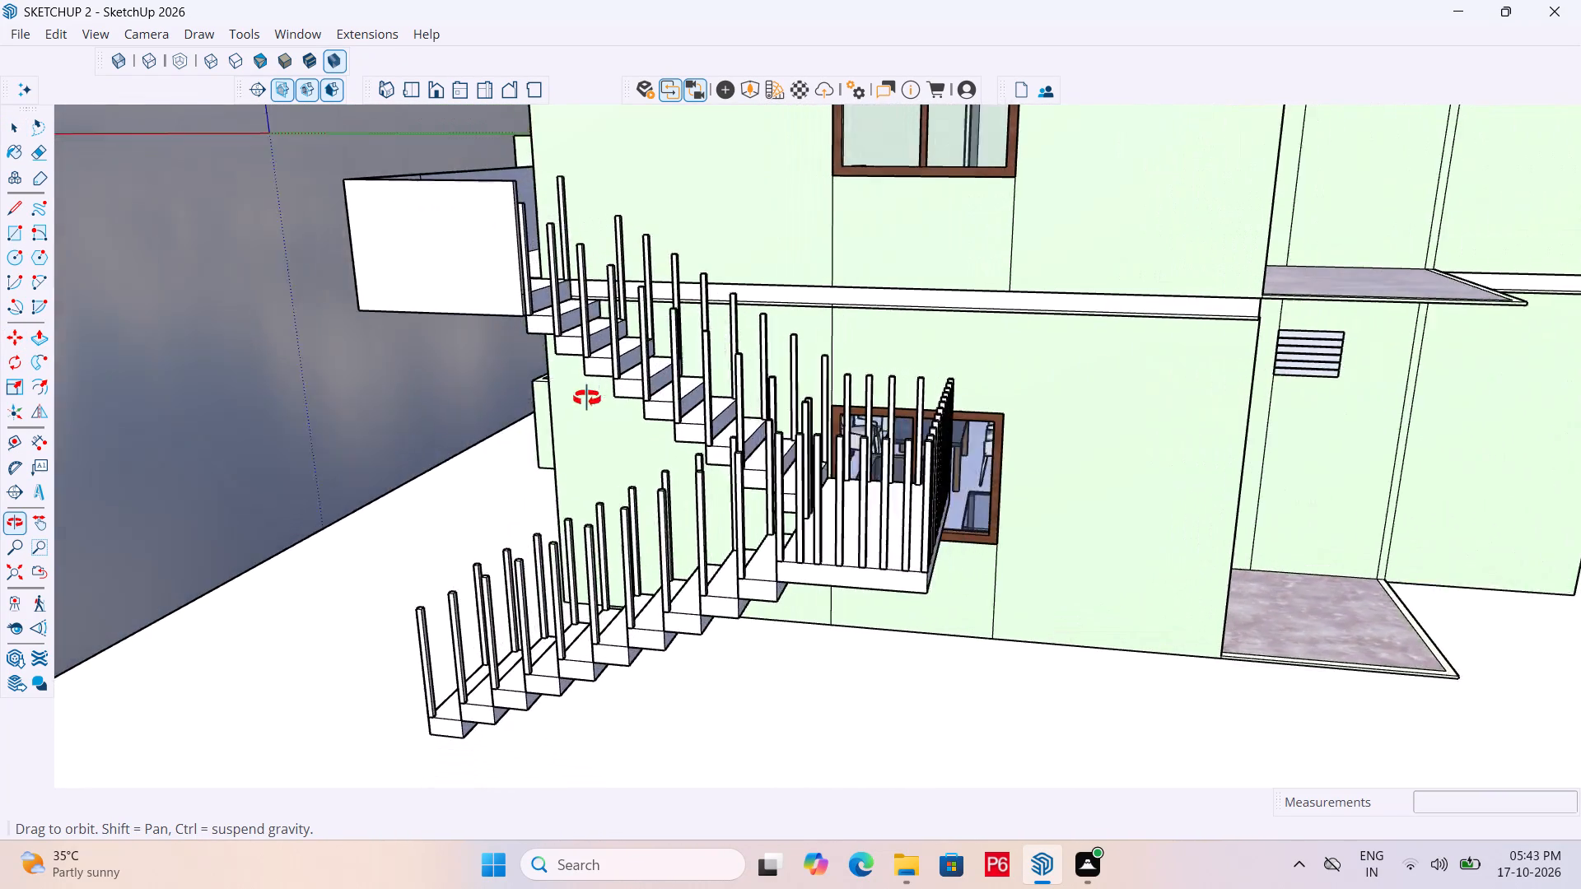
pyautogui.moveTo(587, 398); pyautogui.dragTo(870, 388, button='middle')
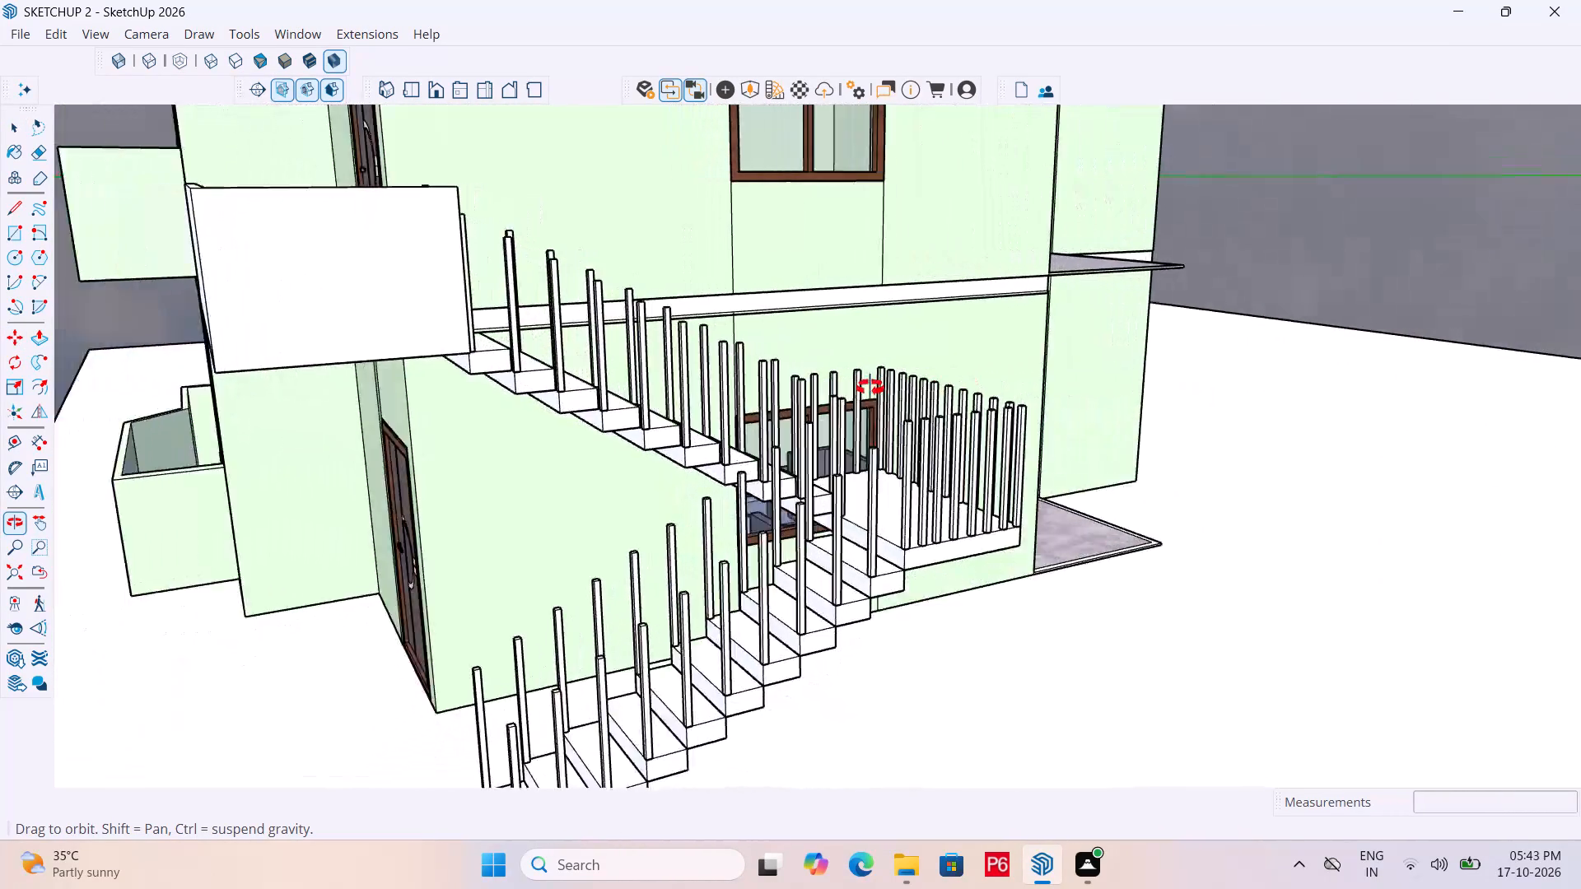
pyautogui.moveTo(870, 388); pyautogui.dragTo(793, 402, button='middle')
# Draw a line along the lower flight's outer post tops, from the bottom post's top corner to the post where the mid-landing begins.
pyautogui.press('l')
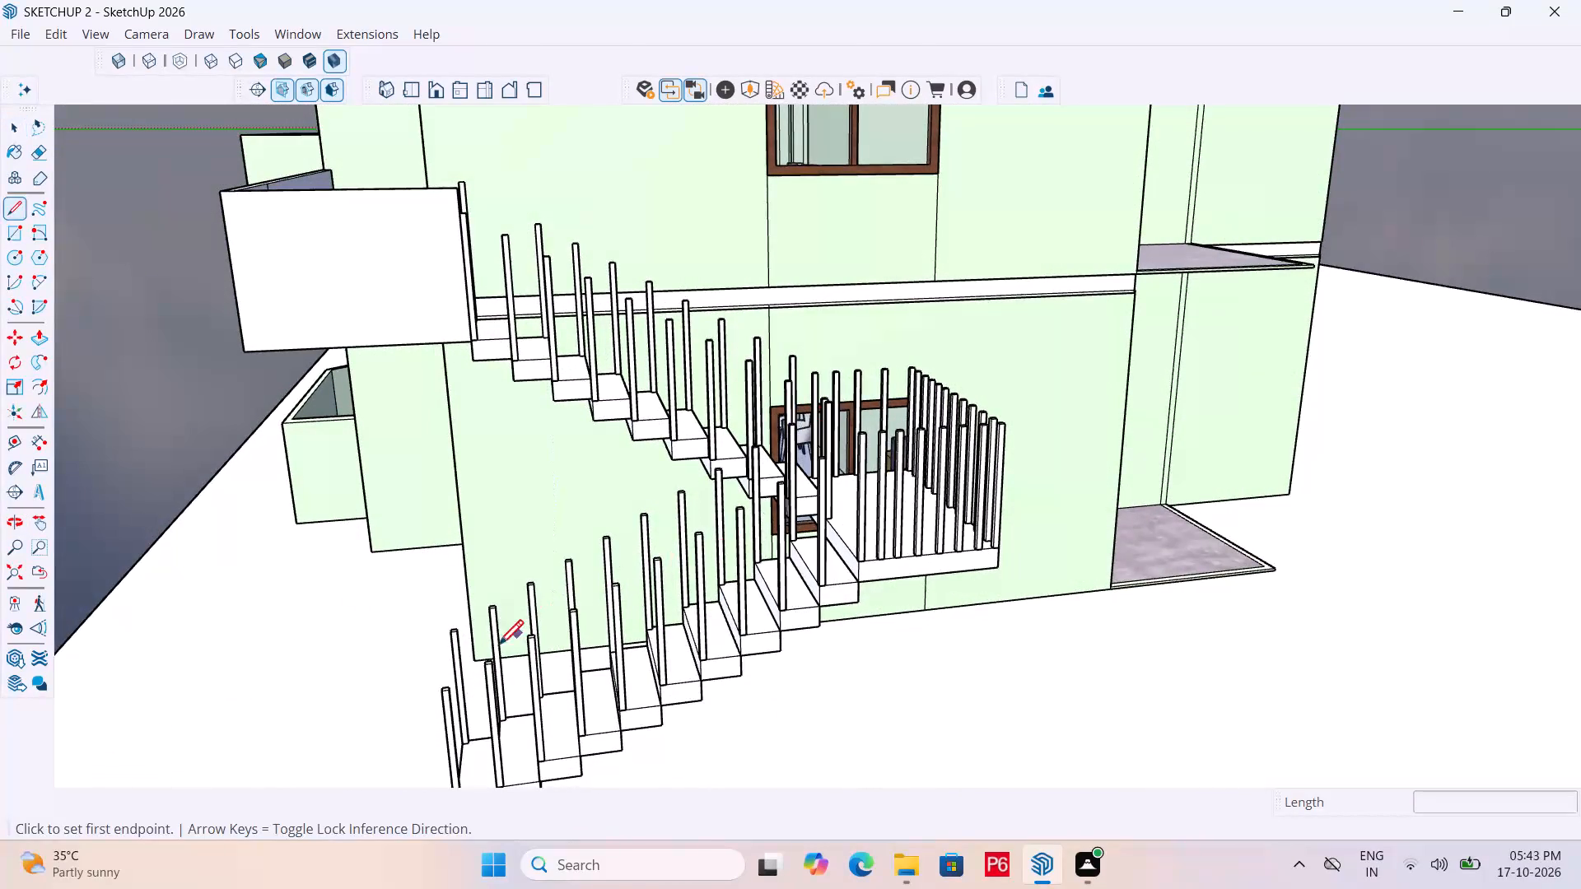
pyautogui.scroll(10, 435, 691)
pyautogui.click(451, 679)
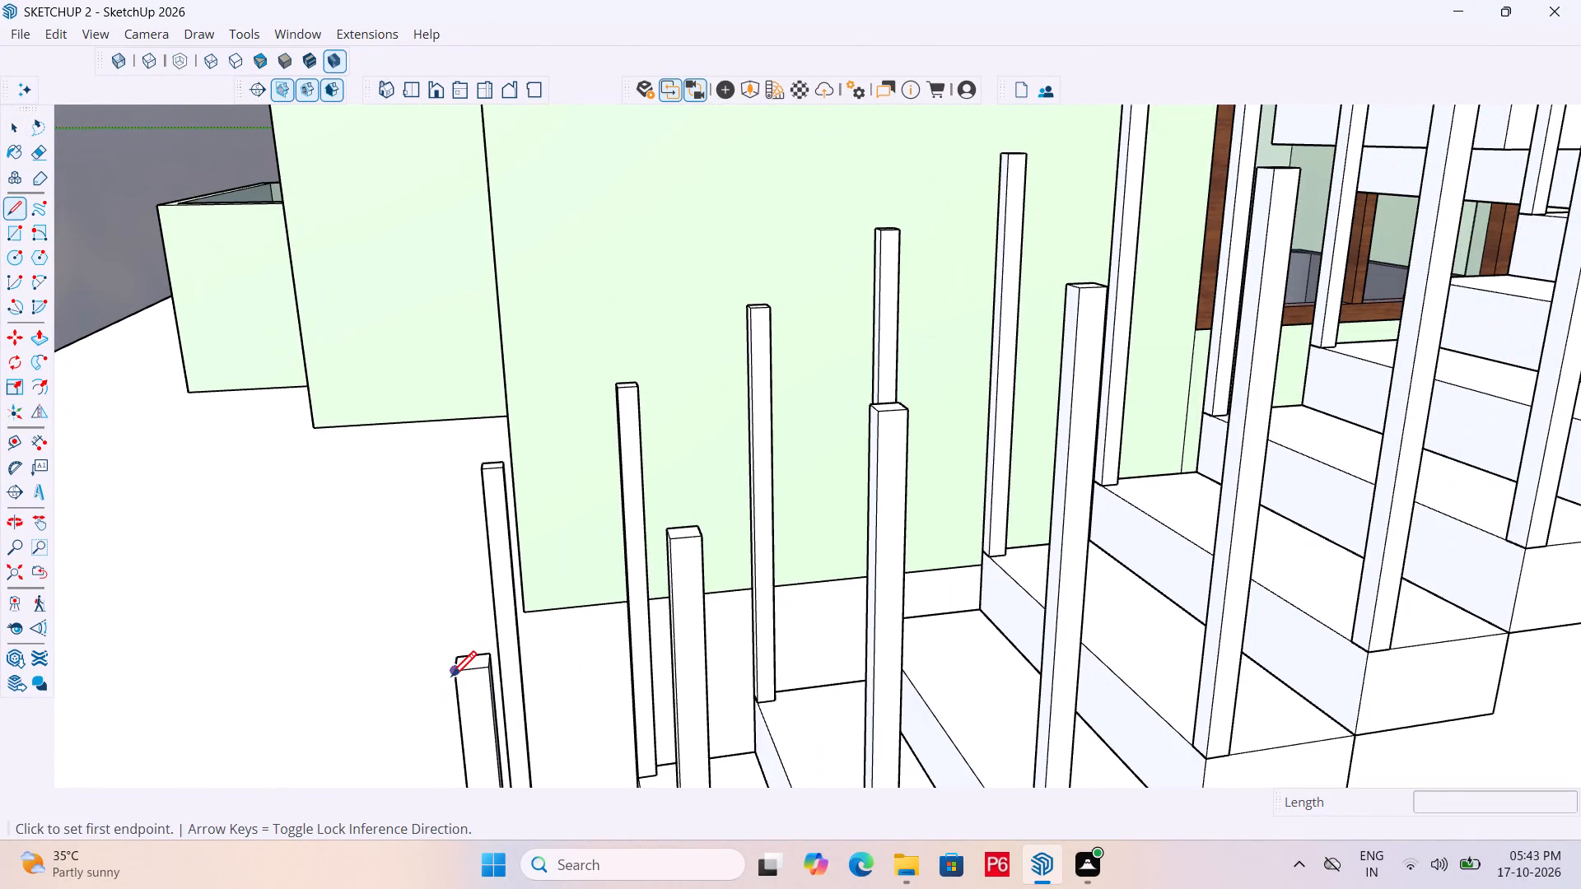
pyautogui.scroll(-7, 356, 598)
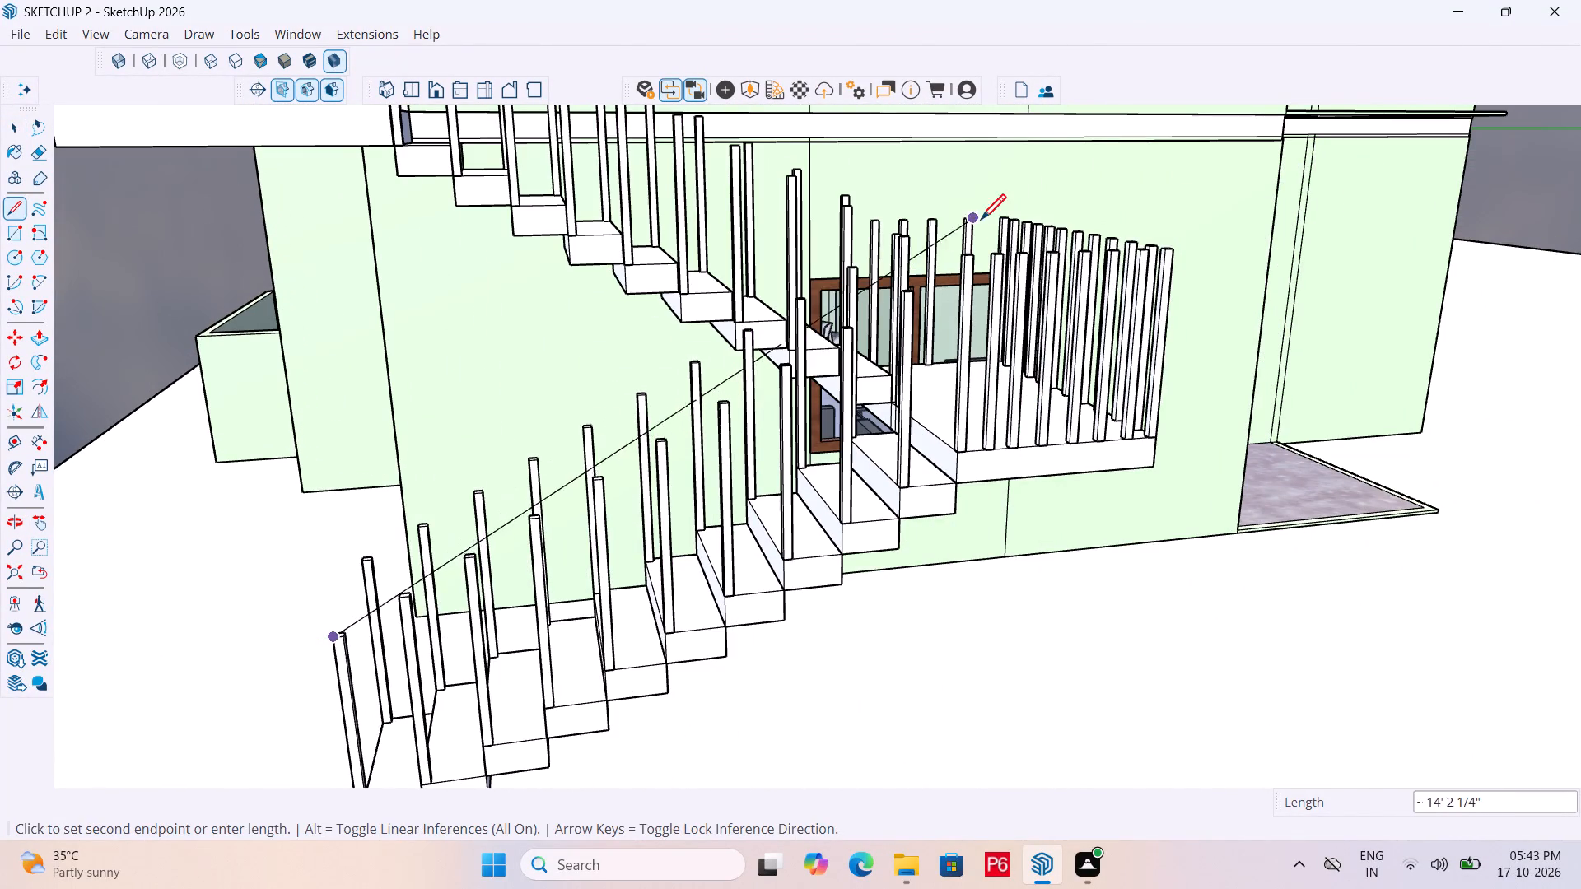
pyautogui.moveTo(963, 253); pyautogui.dragTo(550, 614, button='middle')
pyautogui.scroll(5, 787, 496)
pyautogui.click(774, 569)
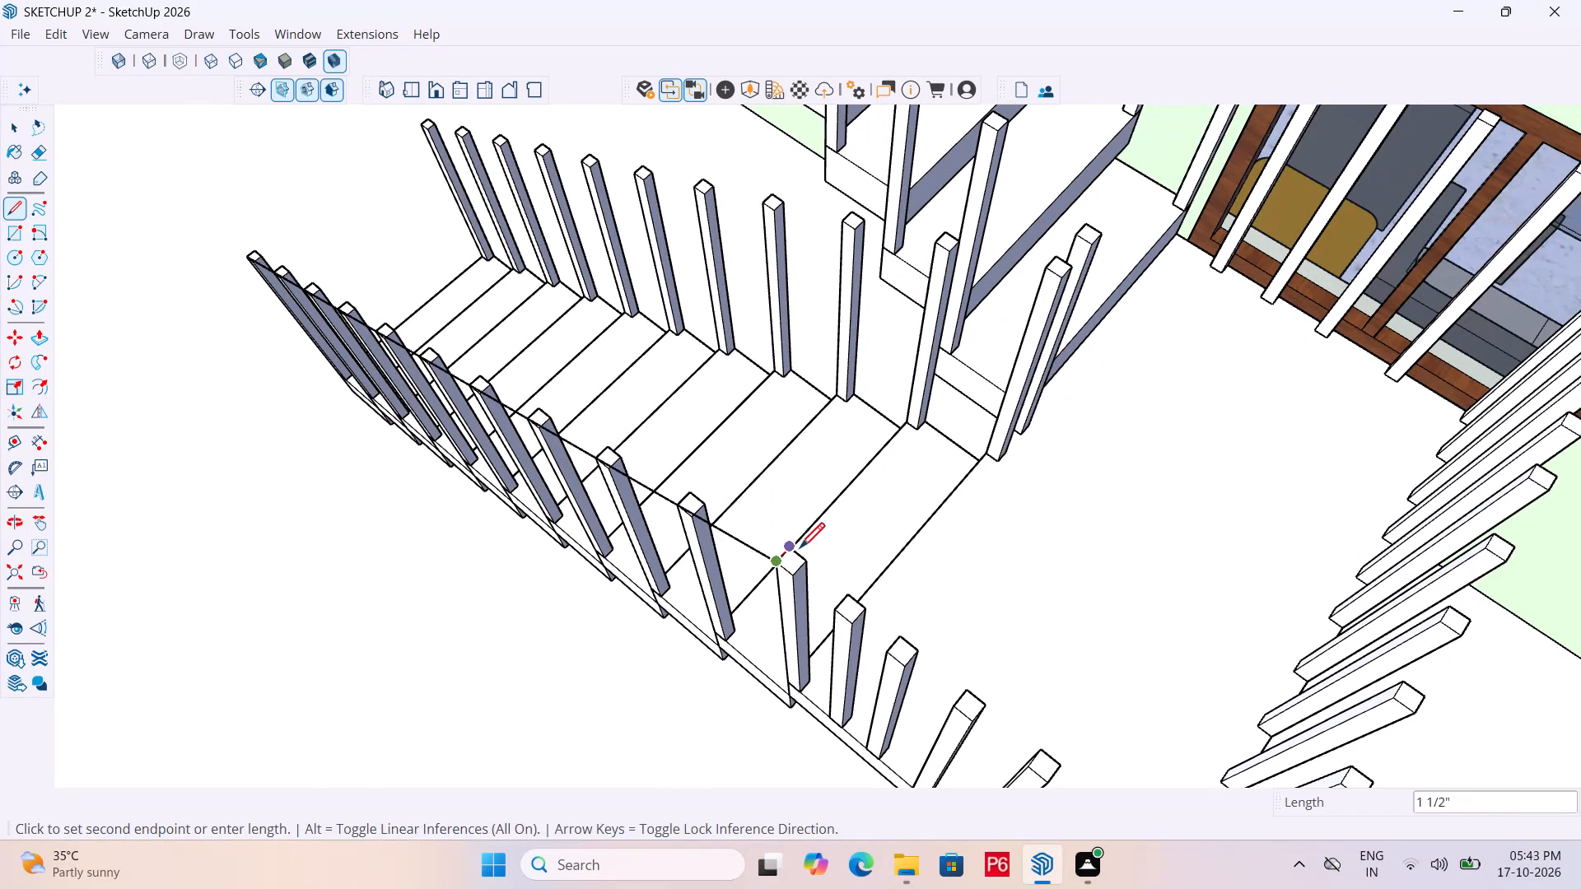
# Draw the strip's remaining edges across both end post tops and along their inner corners, closing a 1 1/2" wide sloped handrail face.
pyautogui.click(797, 550)
pyautogui.moveTo(442, 277); pyautogui.dragTo(1103, 247, button='middle')
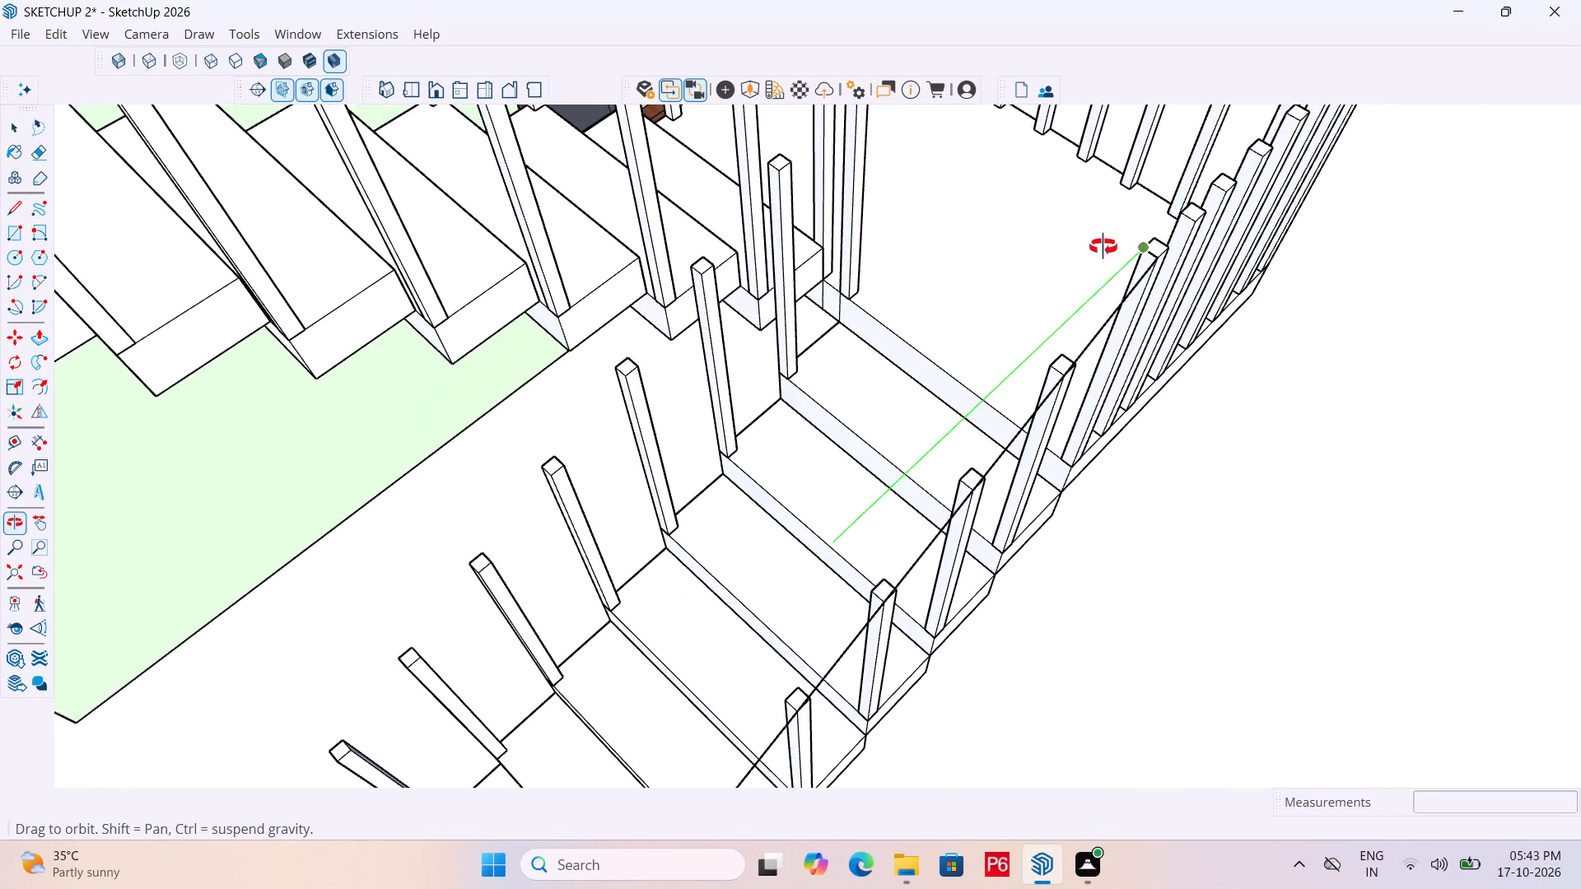
pyautogui.moveTo(1103, 247); pyautogui.dragTo(1099, 230, button='middle')
pyautogui.scroll(-7, 1104, 152)
pyautogui.scroll(5, 796, 632)
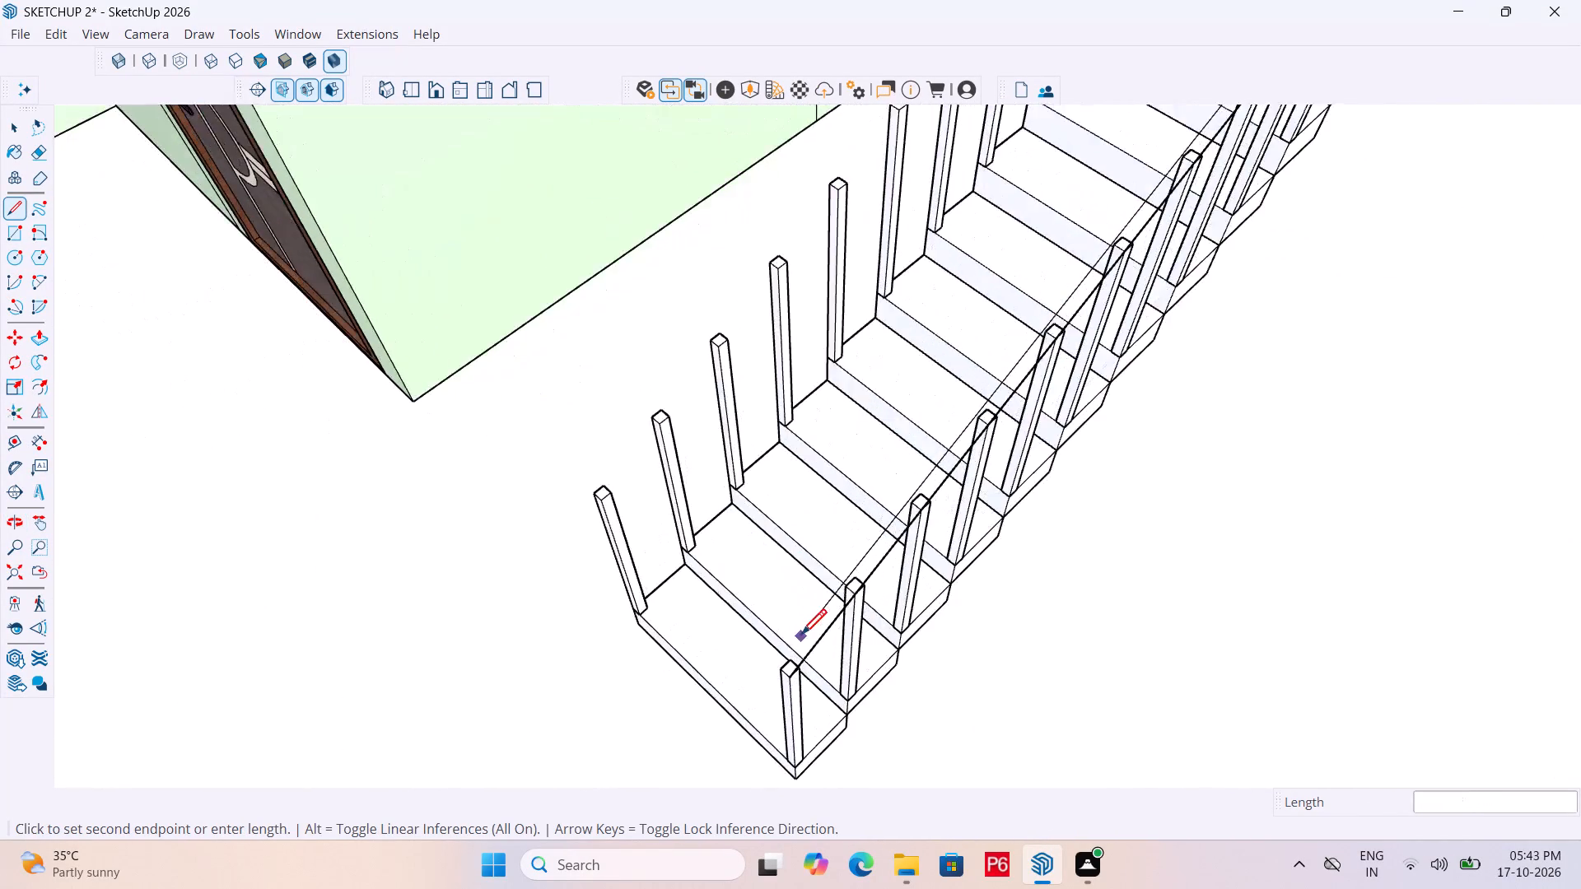
pyautogui.scroll(4, 779, 667)
pyautogui.click(777, 674)
pyautogui.click(793, 692)
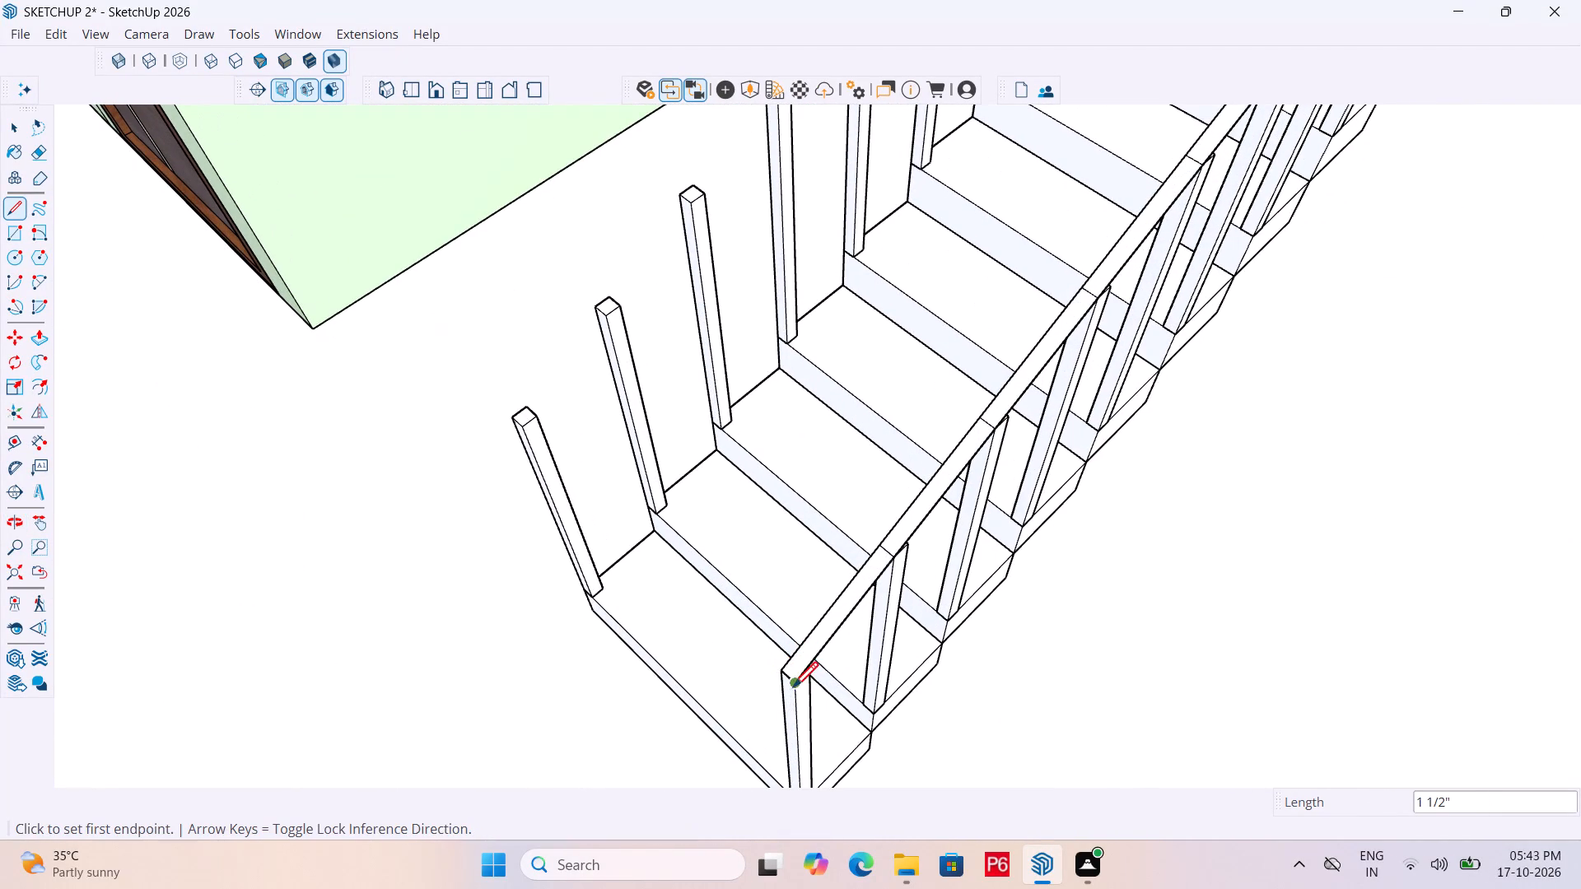
# Group the sloped handrail face with its edges and open the group for editing.
pyautogui.press('space')
pyautogui.tripleClick(931, 487)
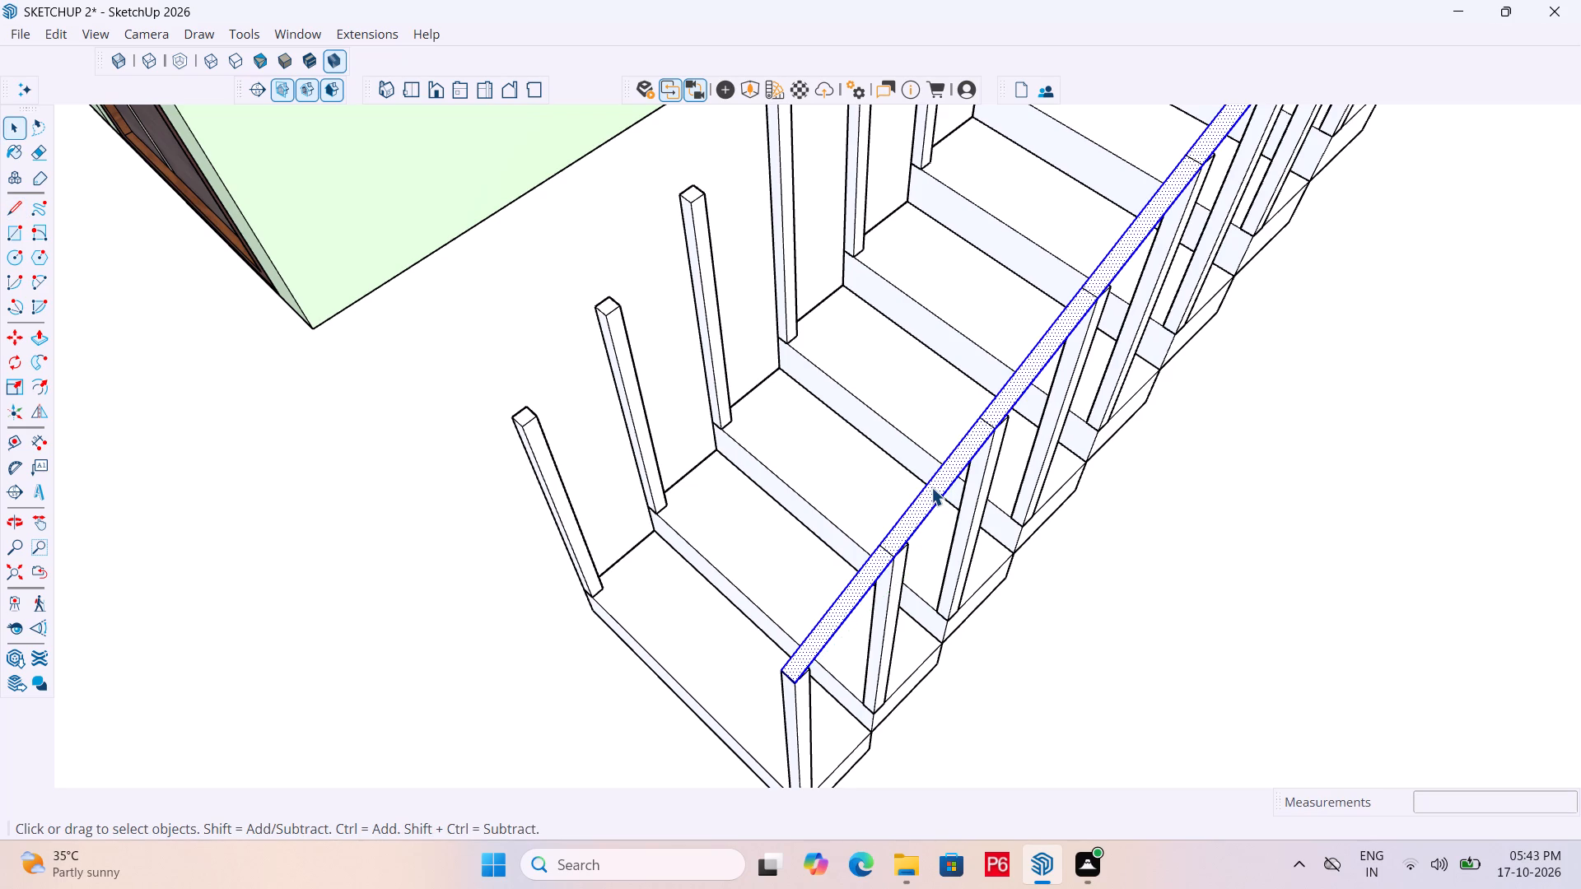
pyautogui.rightClick(931, 487)
pyautogui.click(1015, 685)
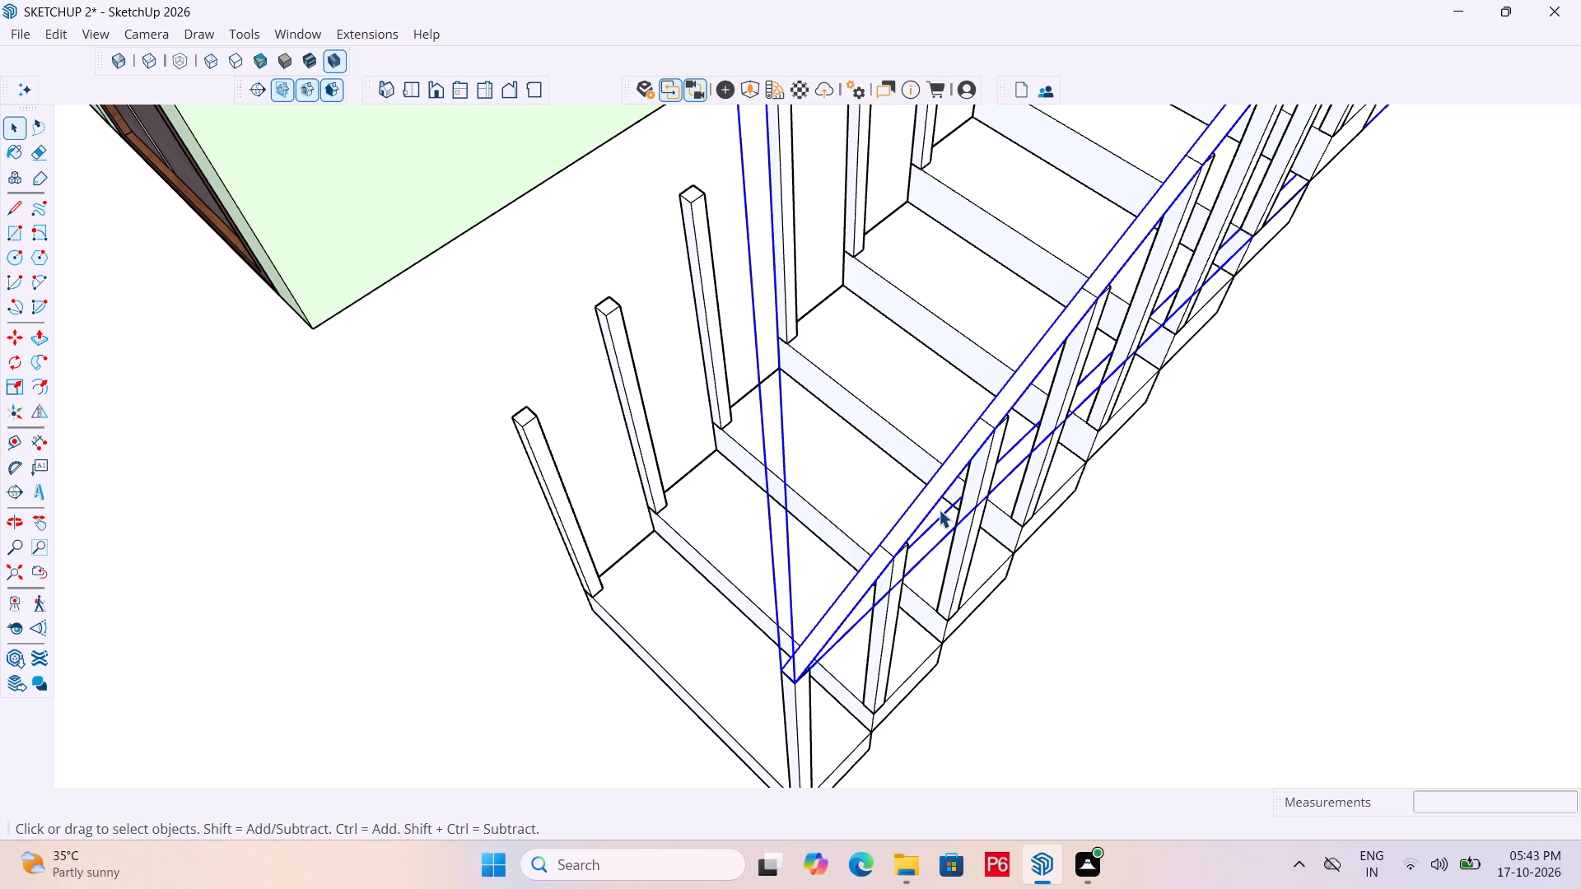
pyautogui.click(936, 477)
pyautogui.click(936, 477)
pyautogui.doubleClick(940, 481)
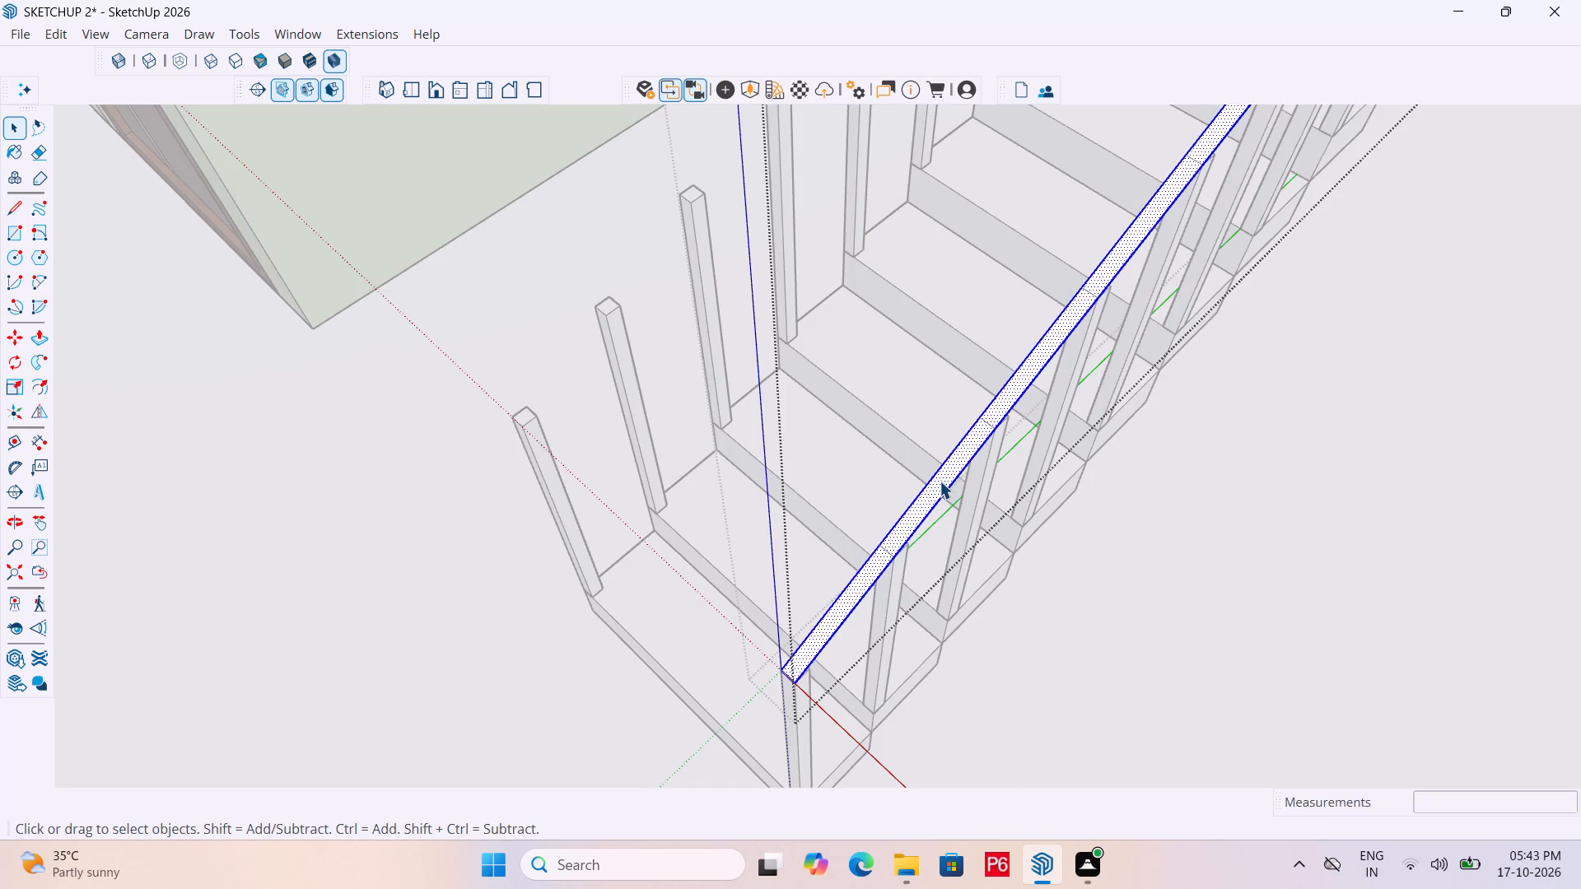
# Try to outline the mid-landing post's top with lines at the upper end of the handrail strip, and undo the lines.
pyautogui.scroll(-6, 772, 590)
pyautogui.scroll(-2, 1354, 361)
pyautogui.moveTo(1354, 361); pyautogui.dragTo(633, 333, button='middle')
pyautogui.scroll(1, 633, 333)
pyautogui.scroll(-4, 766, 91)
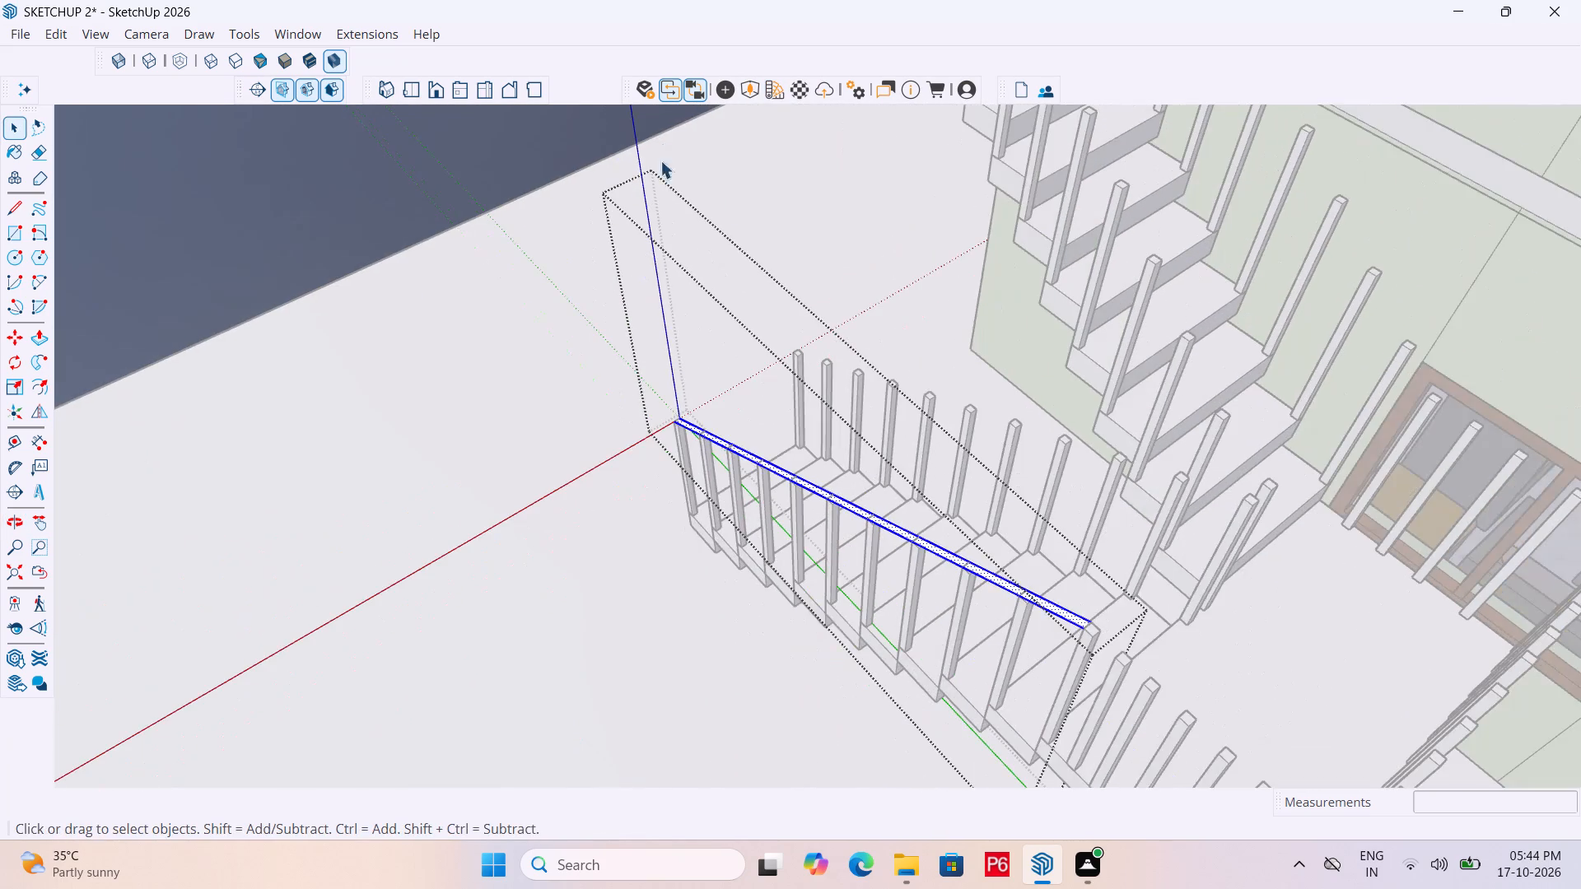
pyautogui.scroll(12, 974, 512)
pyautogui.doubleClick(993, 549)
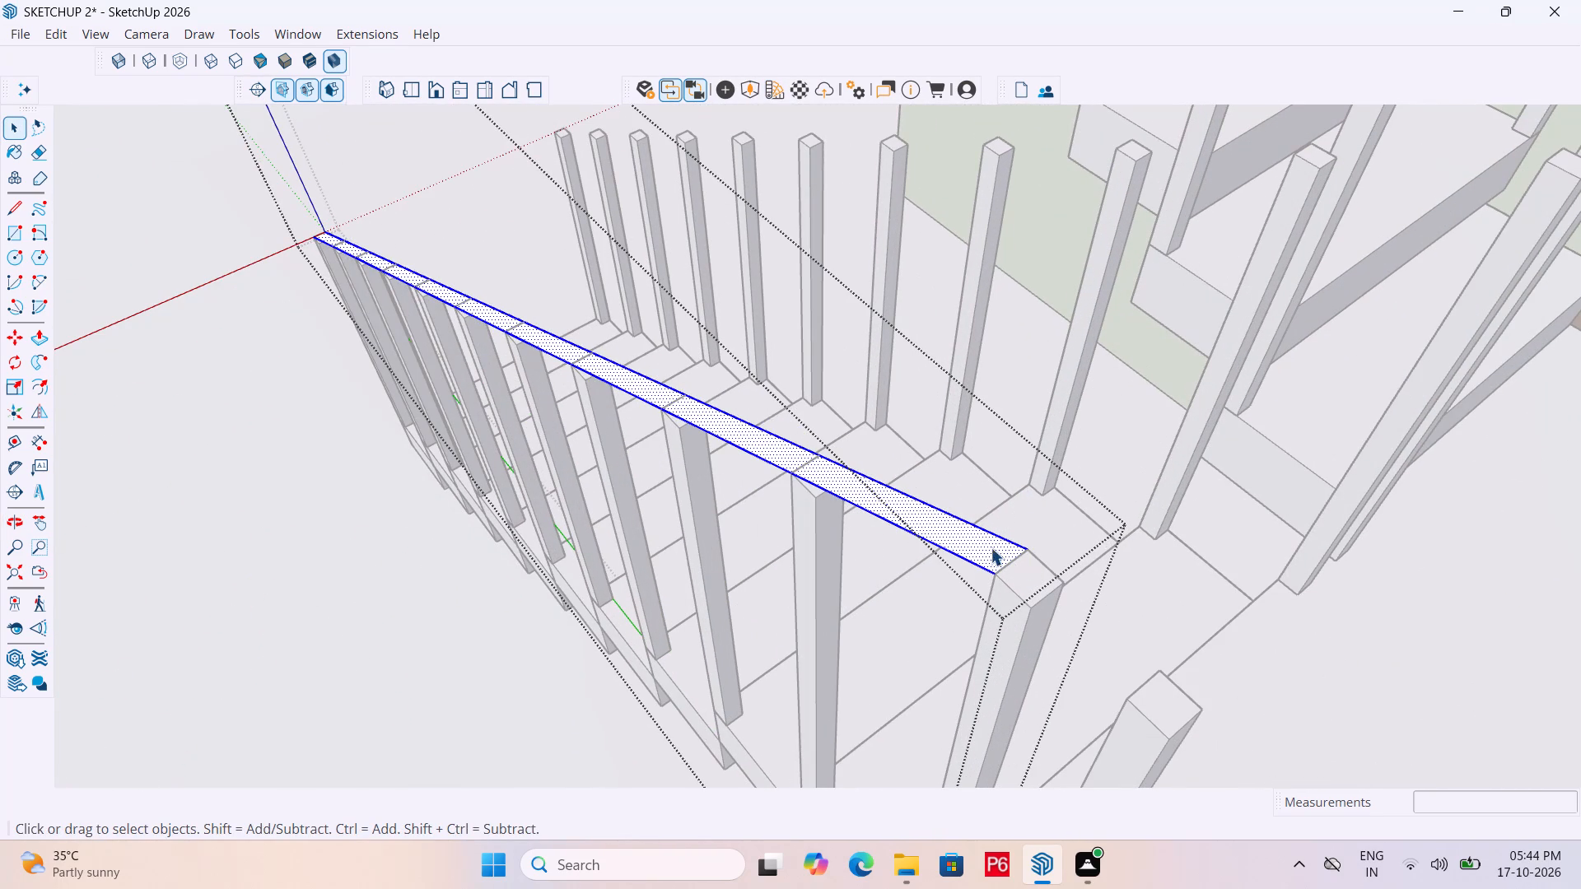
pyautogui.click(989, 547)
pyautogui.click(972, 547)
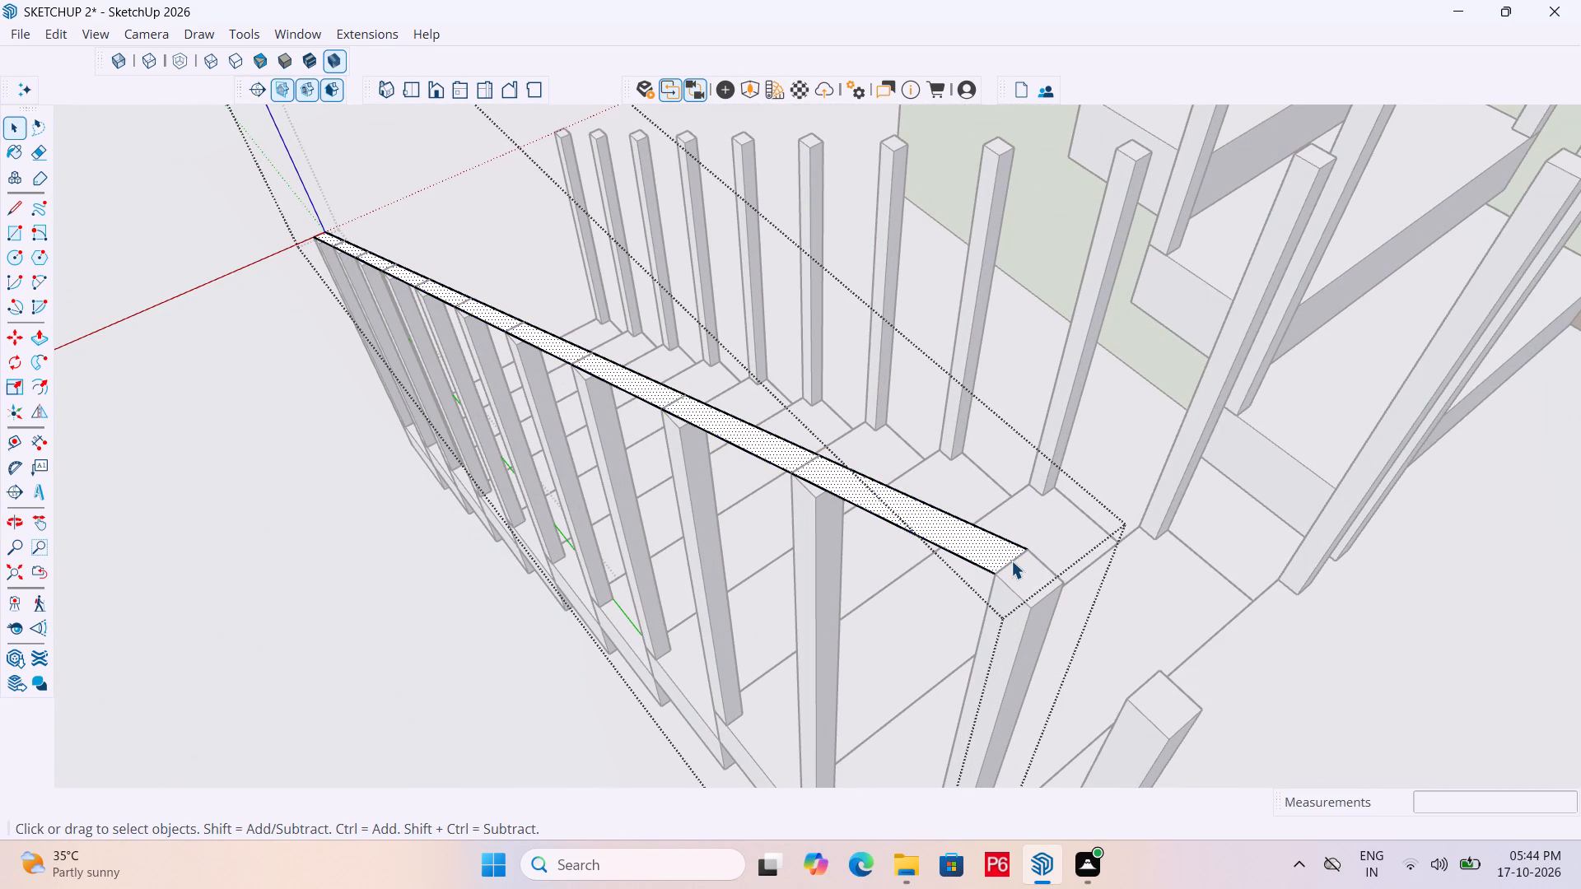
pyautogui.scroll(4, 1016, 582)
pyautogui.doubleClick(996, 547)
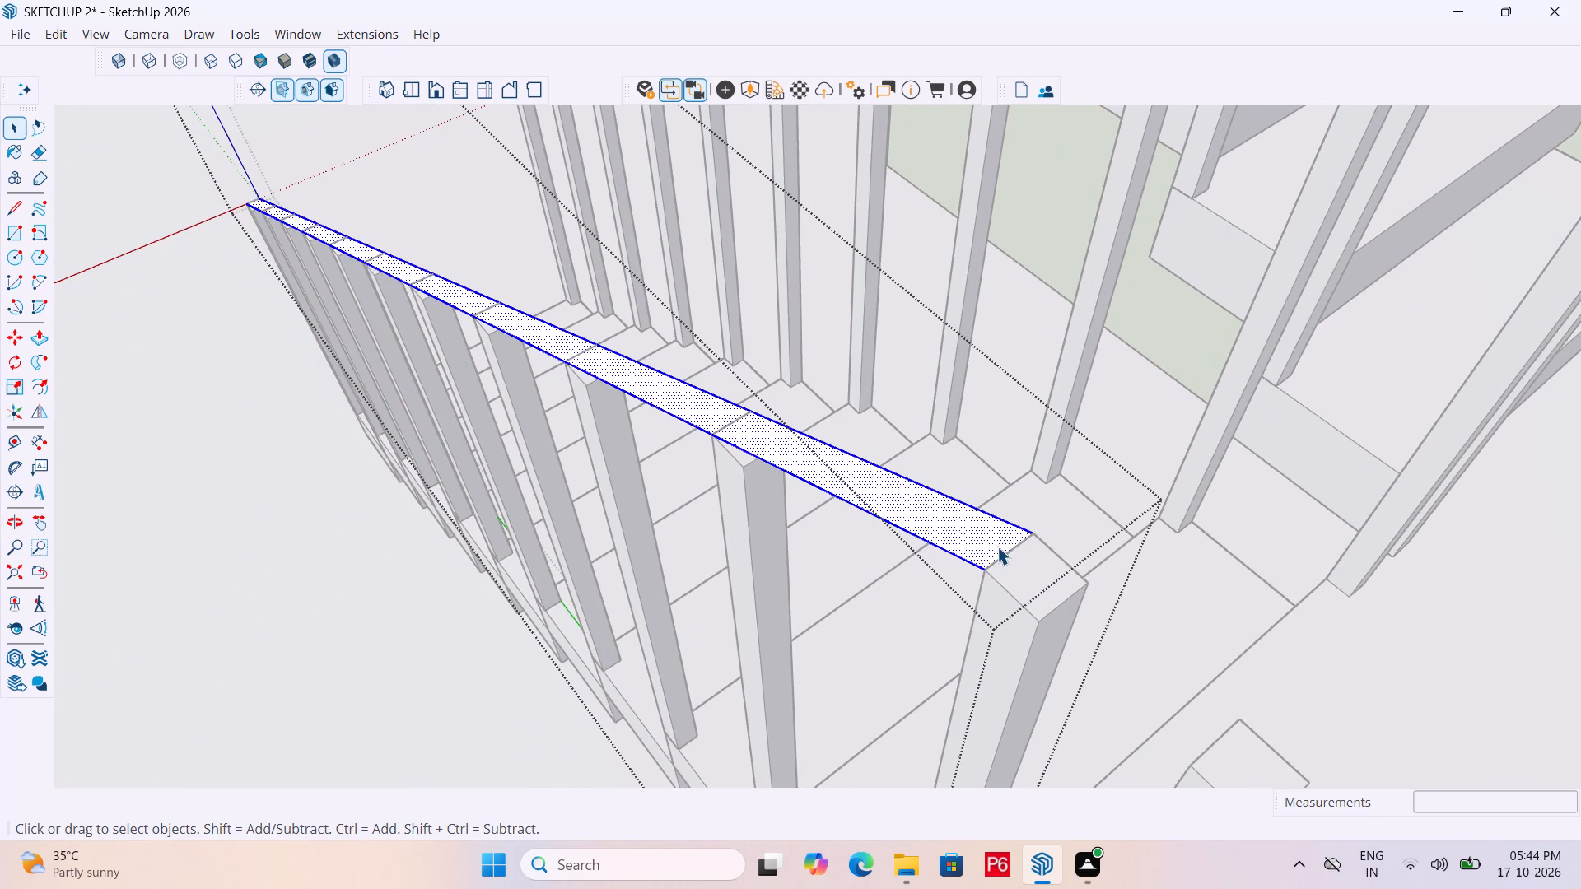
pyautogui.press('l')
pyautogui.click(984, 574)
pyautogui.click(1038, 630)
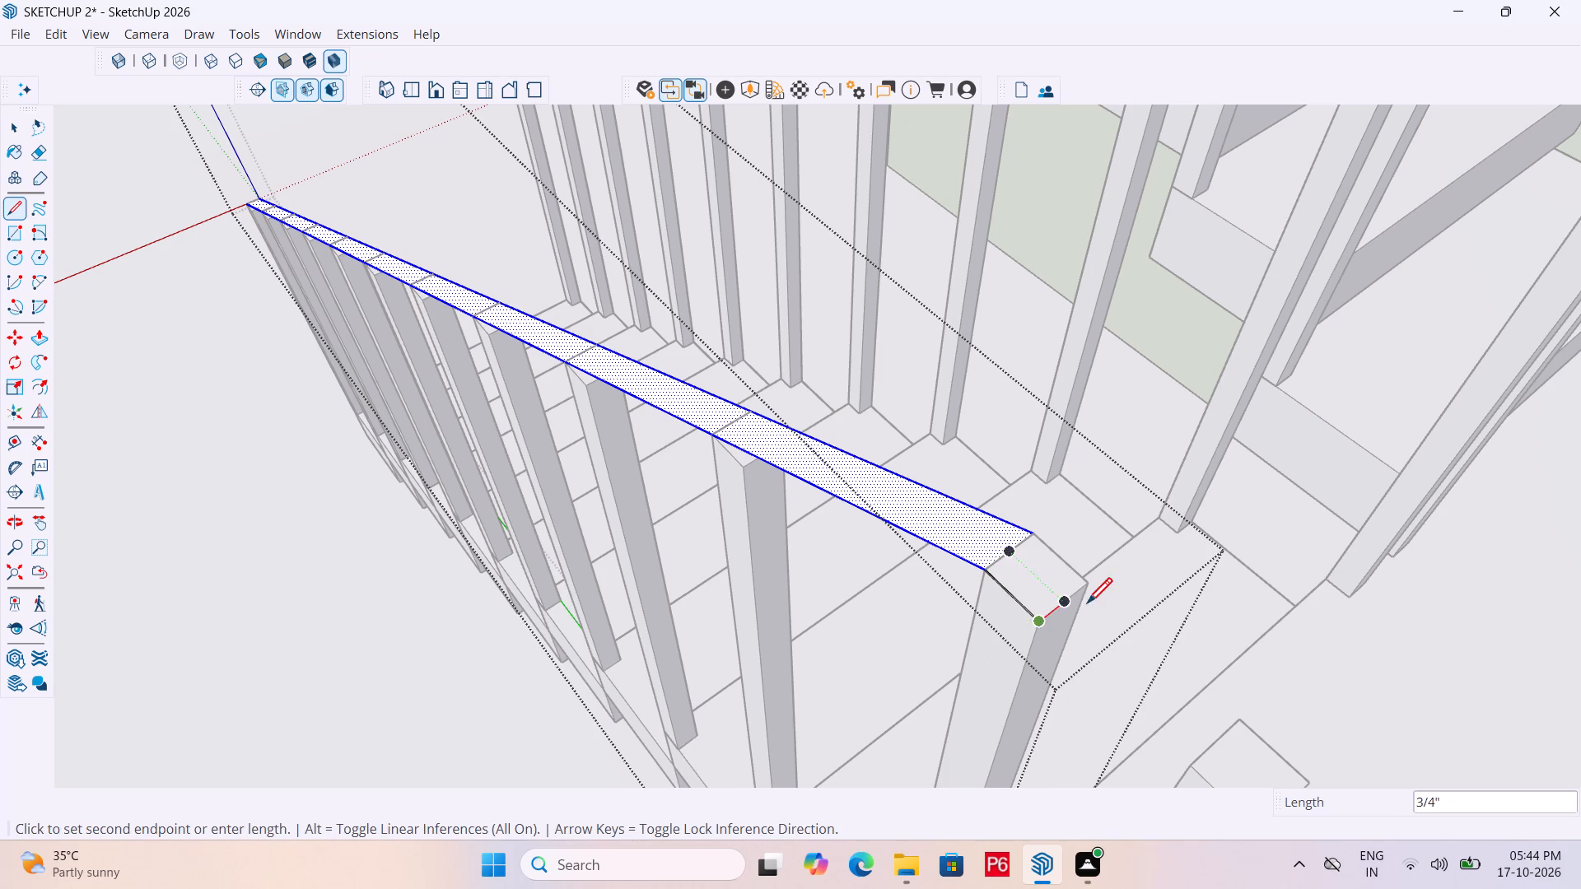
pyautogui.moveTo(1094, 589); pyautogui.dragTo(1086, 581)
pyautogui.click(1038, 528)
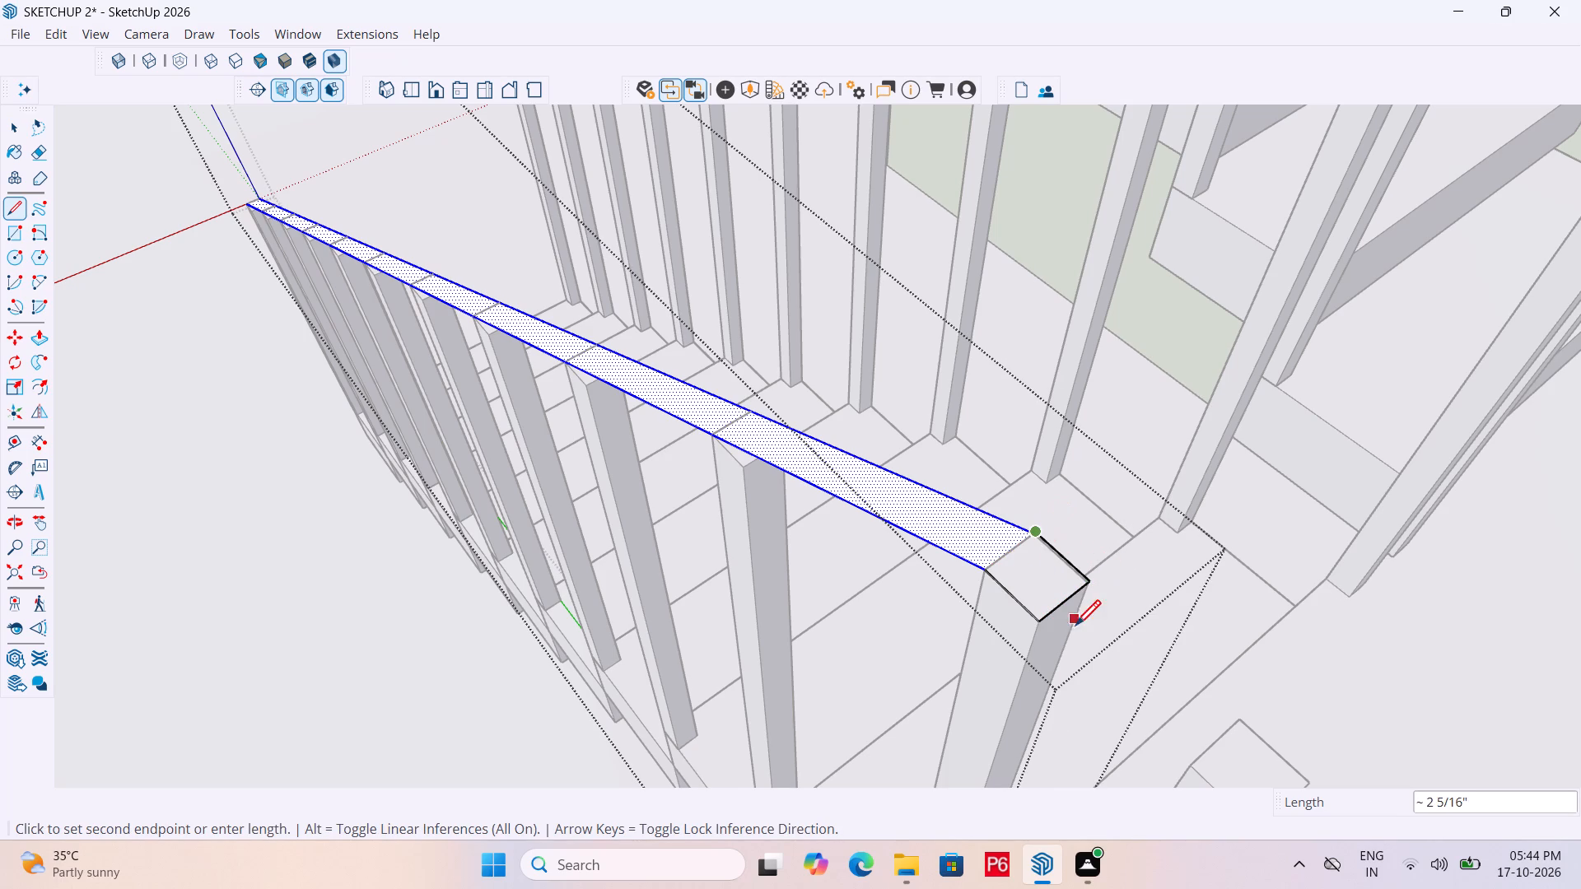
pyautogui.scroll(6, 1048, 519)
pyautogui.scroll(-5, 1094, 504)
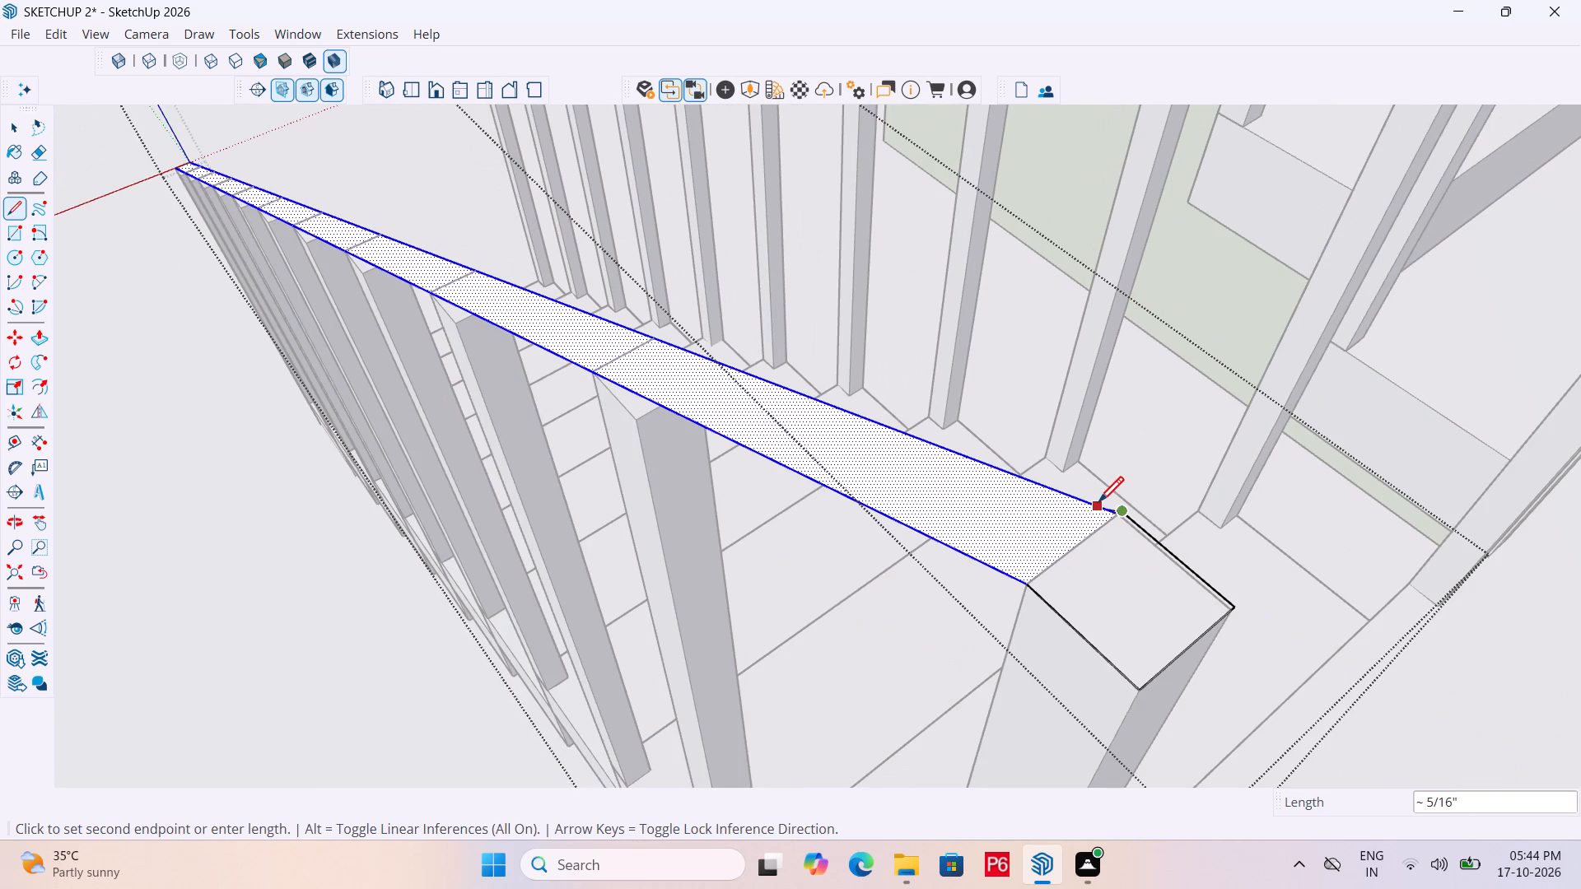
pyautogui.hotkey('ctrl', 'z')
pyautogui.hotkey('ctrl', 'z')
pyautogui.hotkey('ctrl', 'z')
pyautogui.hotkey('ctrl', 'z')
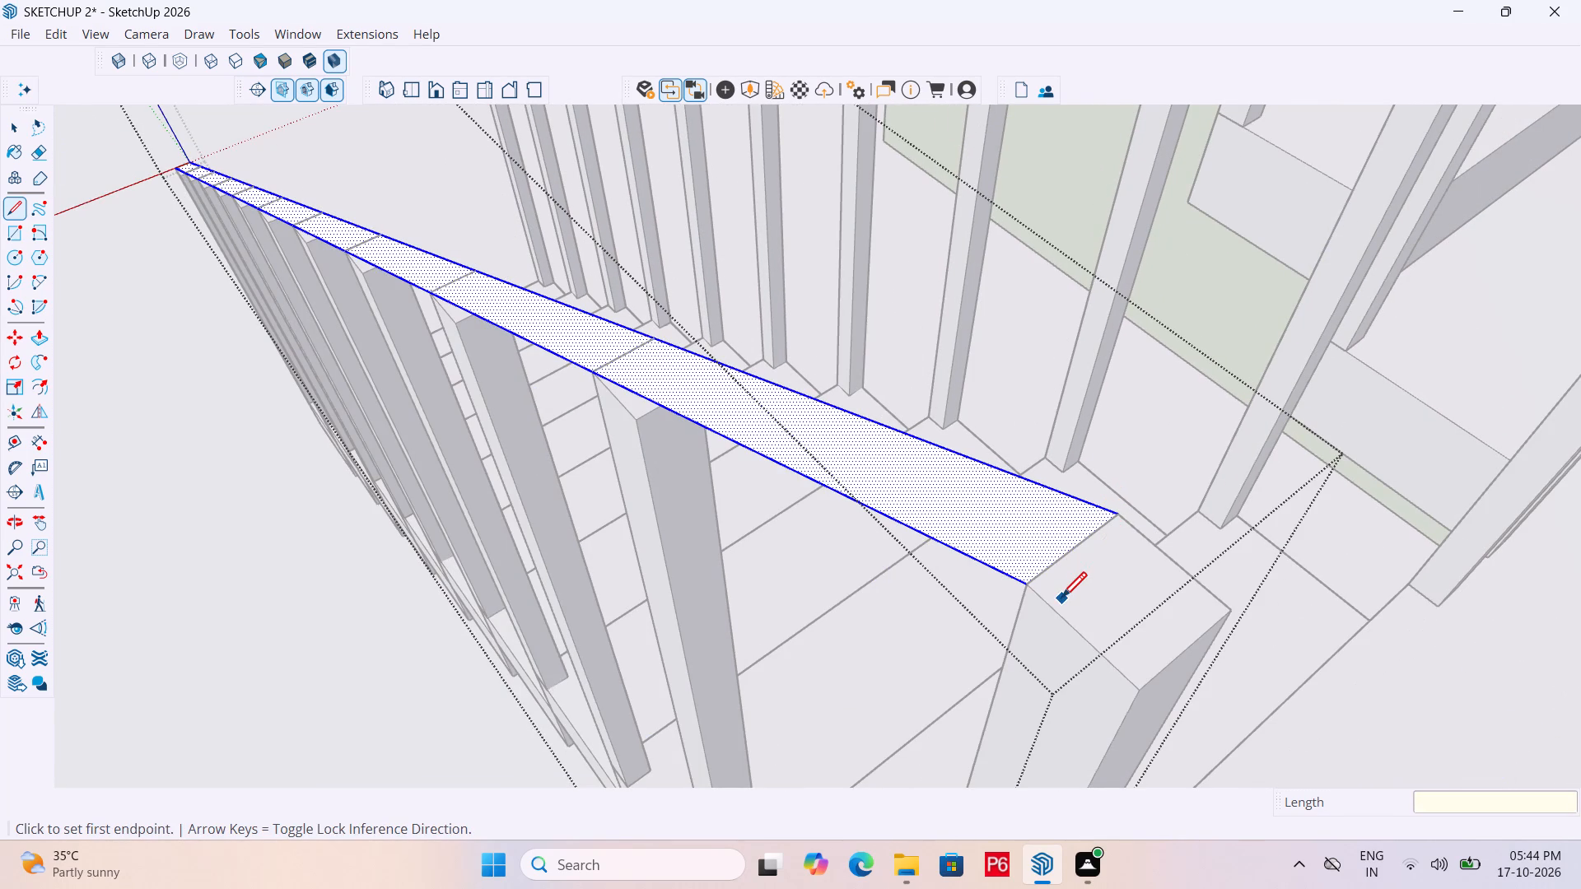
# Draw a rectangle over the mid-landing post's top, from the handrail strip's end corner to the post's opposite corner.
pyautogui.press('r')
pyautogui.click(1033, 585)
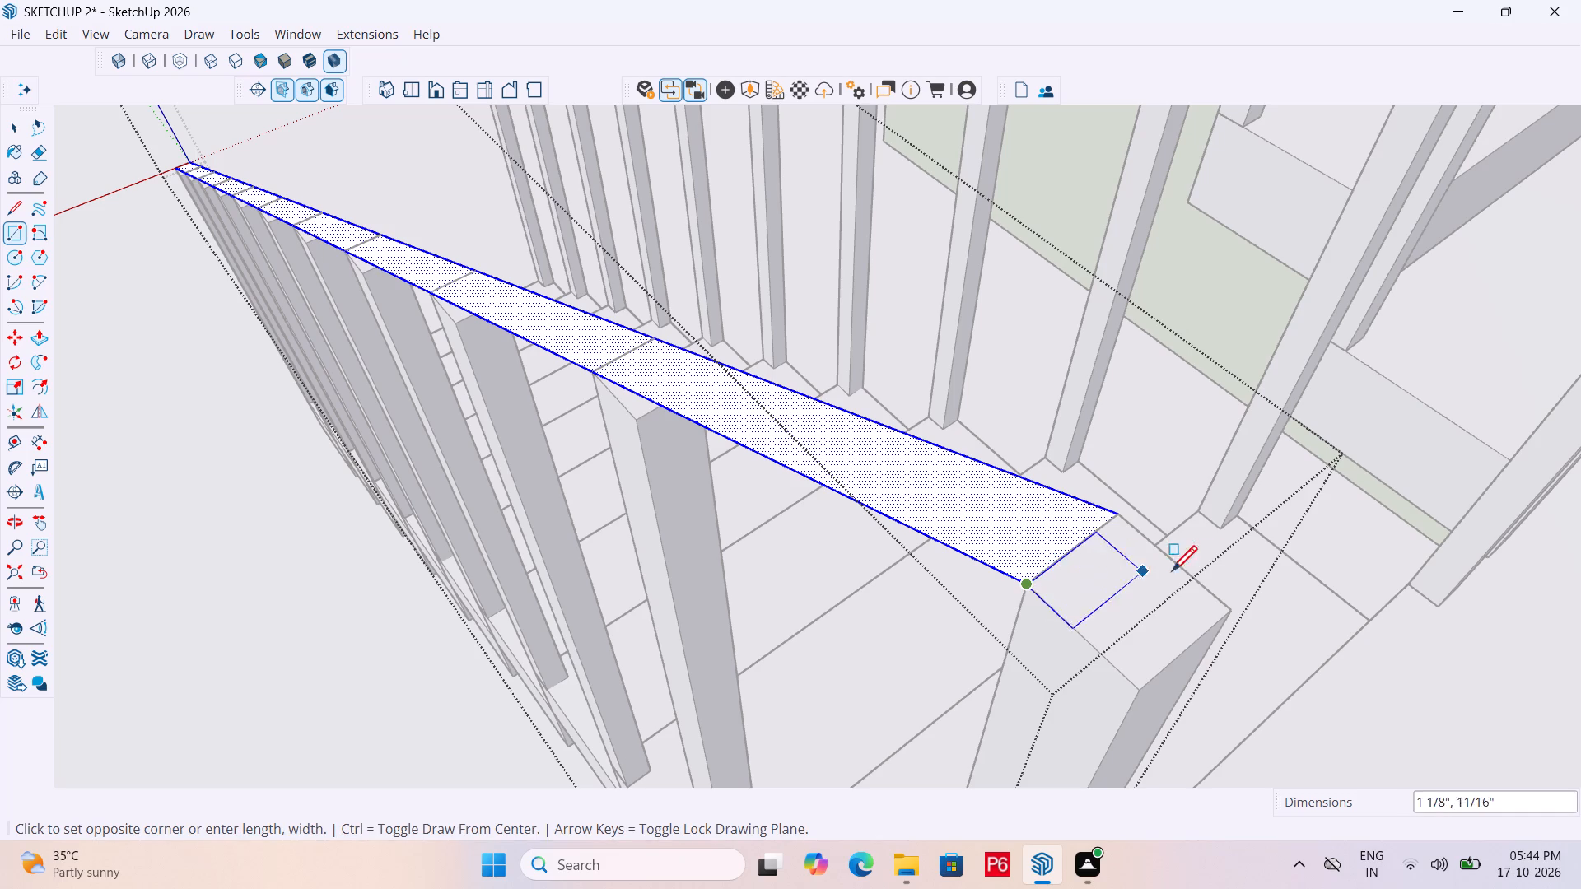
pyautogui.click(1229, 610)
pyautogui.press('space')
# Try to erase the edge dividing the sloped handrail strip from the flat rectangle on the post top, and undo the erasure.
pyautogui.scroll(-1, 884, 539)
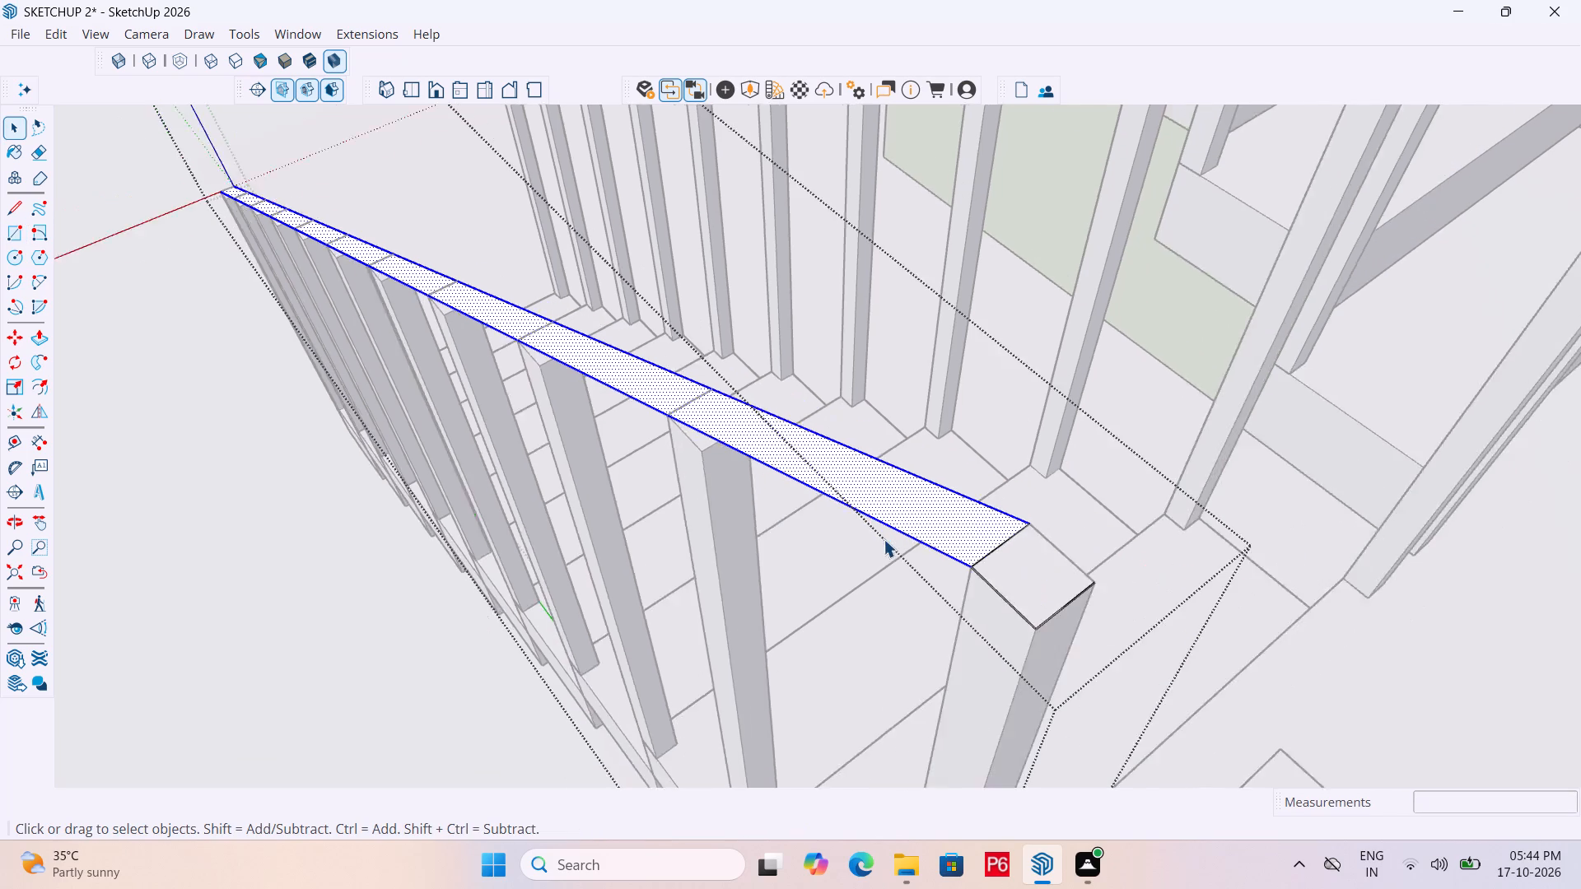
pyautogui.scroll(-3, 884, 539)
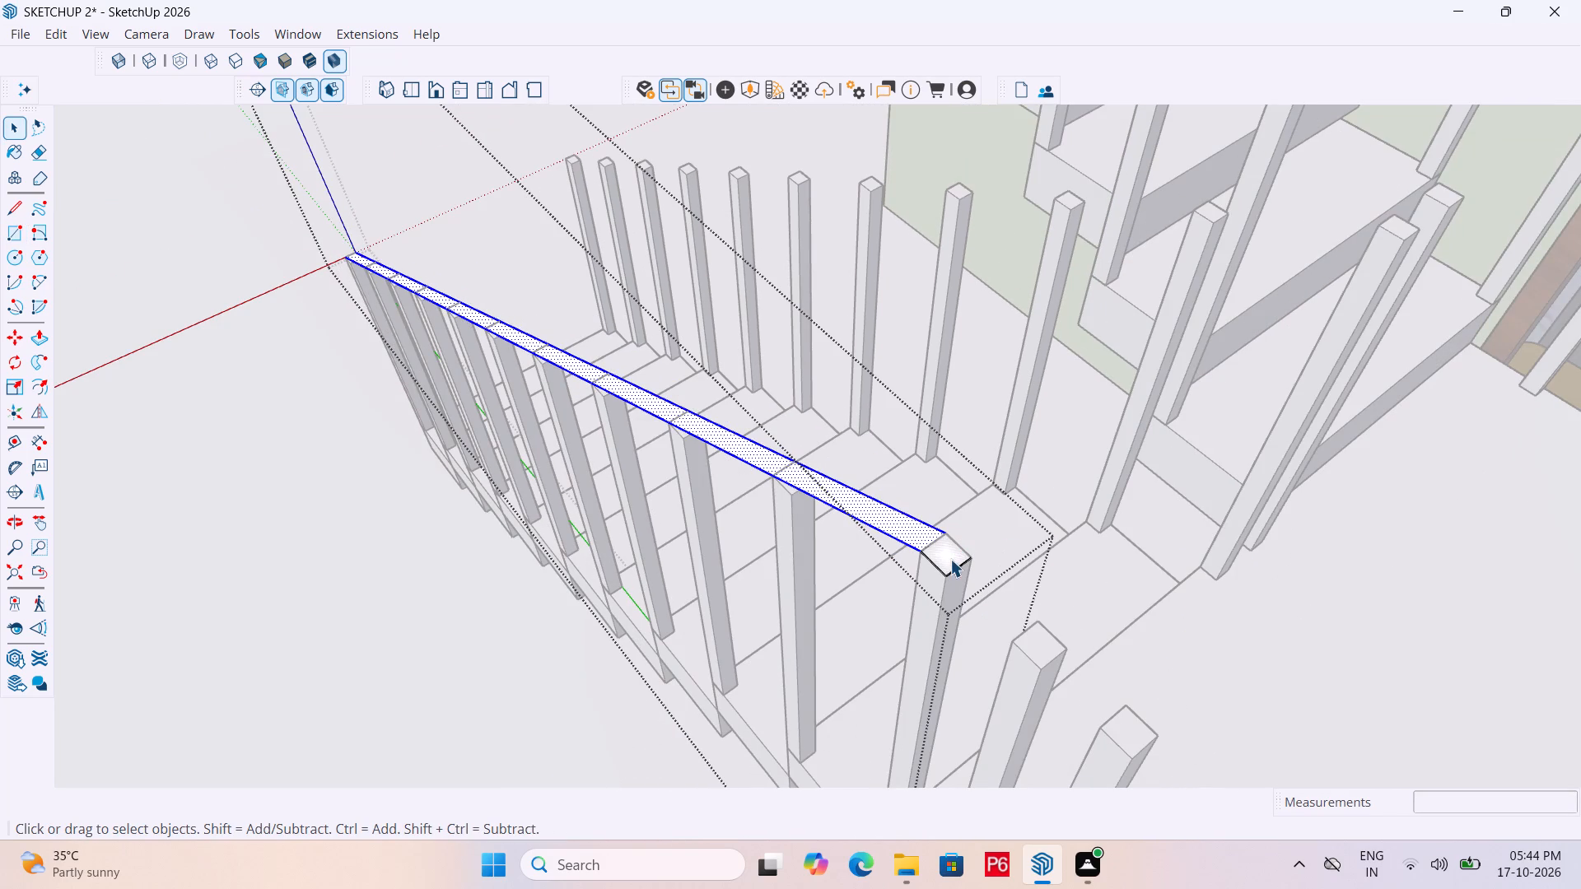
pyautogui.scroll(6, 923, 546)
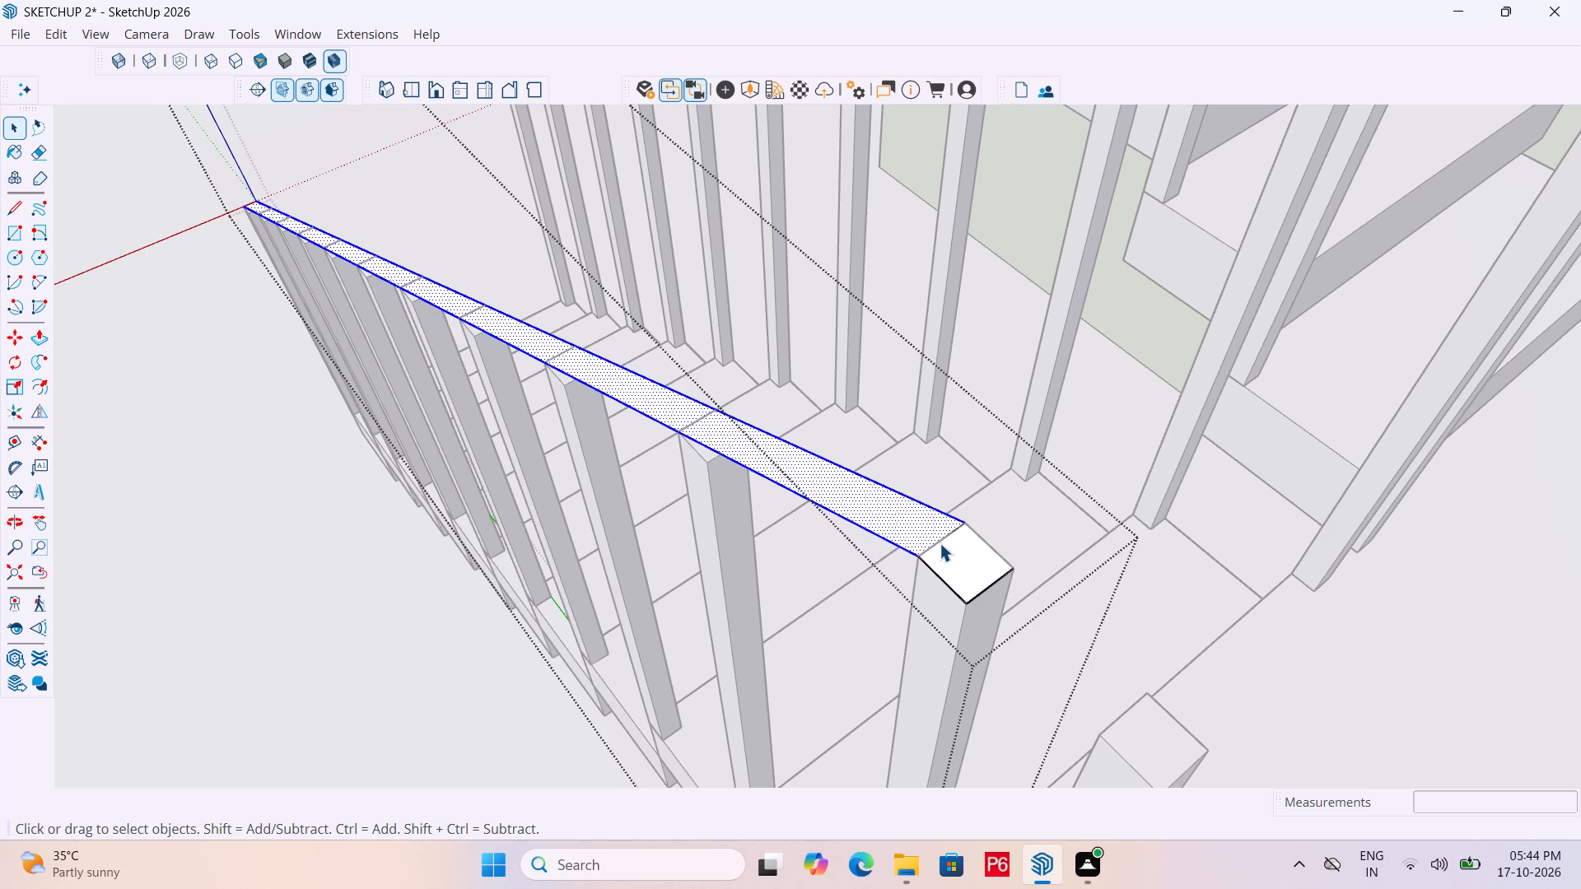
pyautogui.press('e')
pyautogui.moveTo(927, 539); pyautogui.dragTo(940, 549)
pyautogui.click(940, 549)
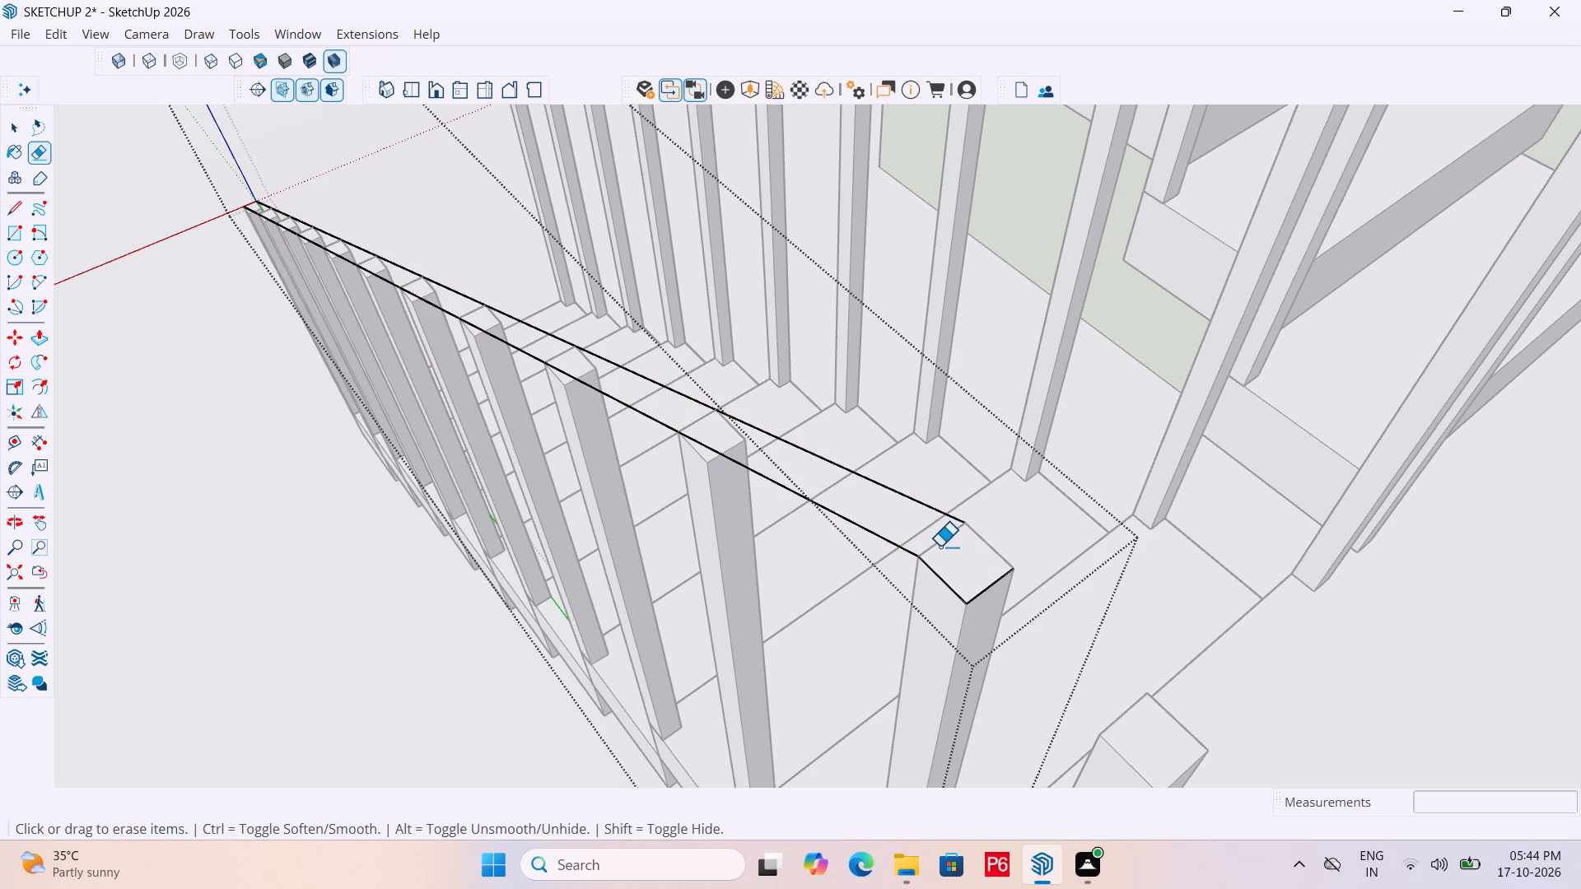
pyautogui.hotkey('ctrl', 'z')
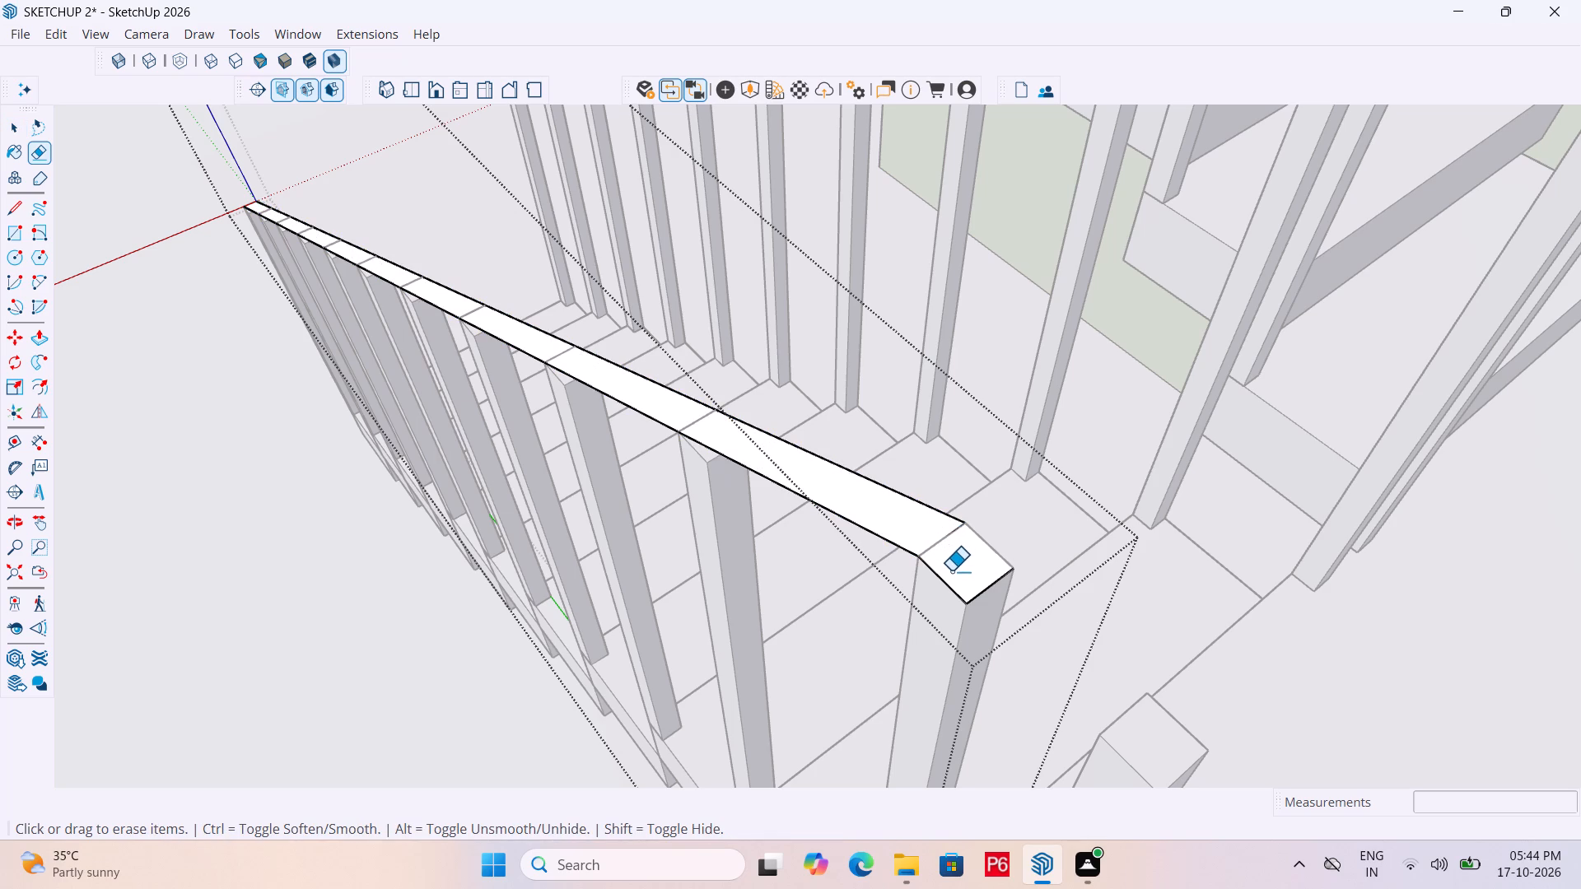
# Select the sloped handrail face and examine its joint with the flat rectangle over the mid-landing post.
pyautogui.scroll(-6, 894, 552)
pyautogui.press('space')
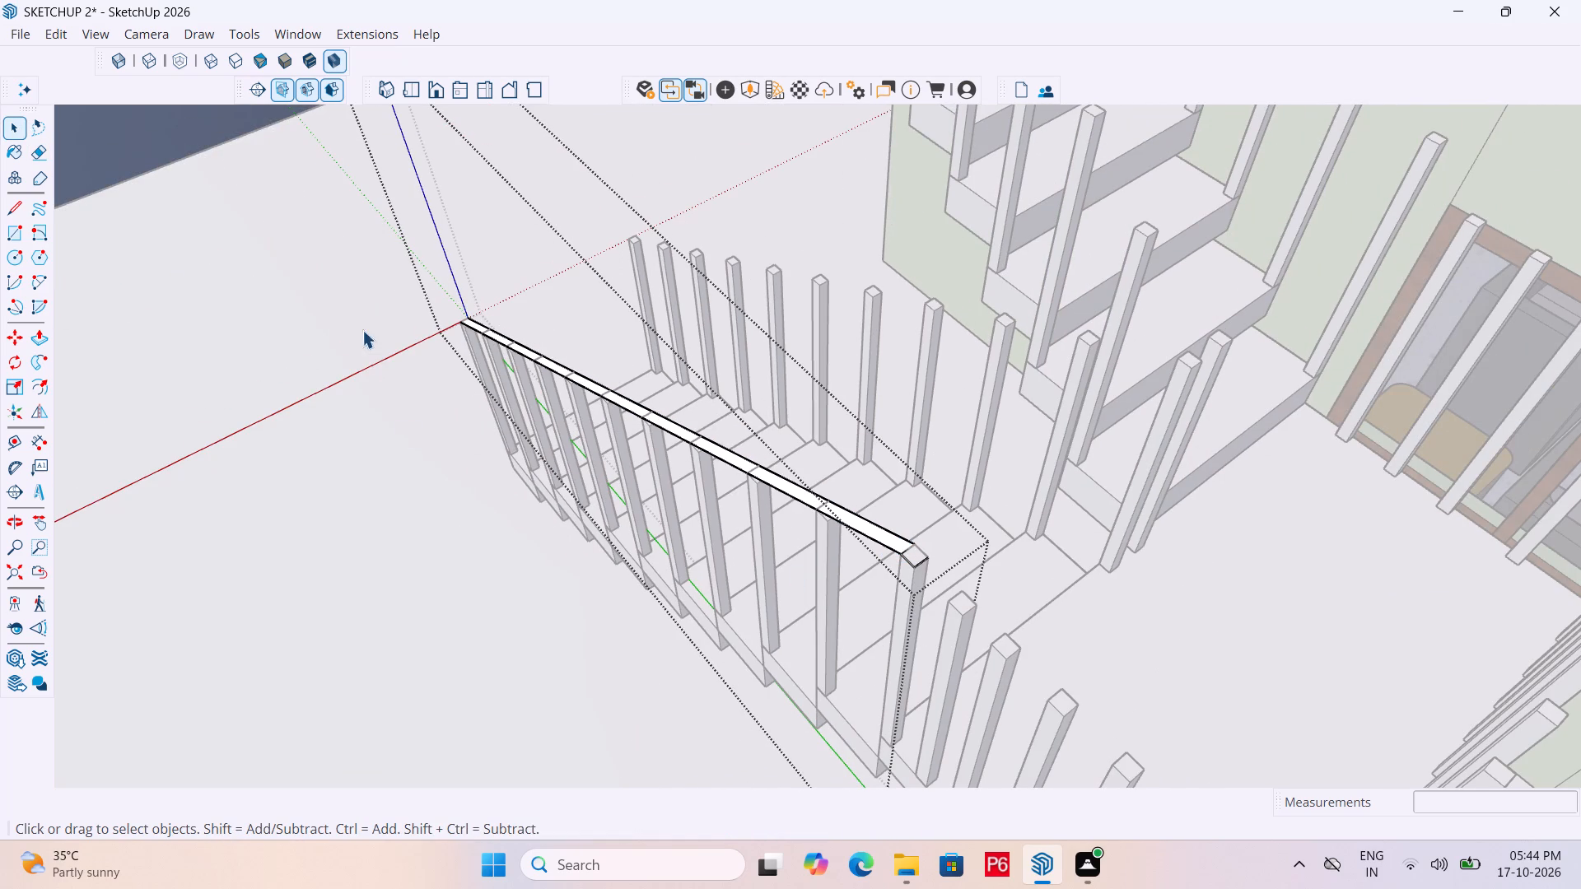
pyautogui.click(184, 128)
pyautogui.scroll(4, 959, 517)
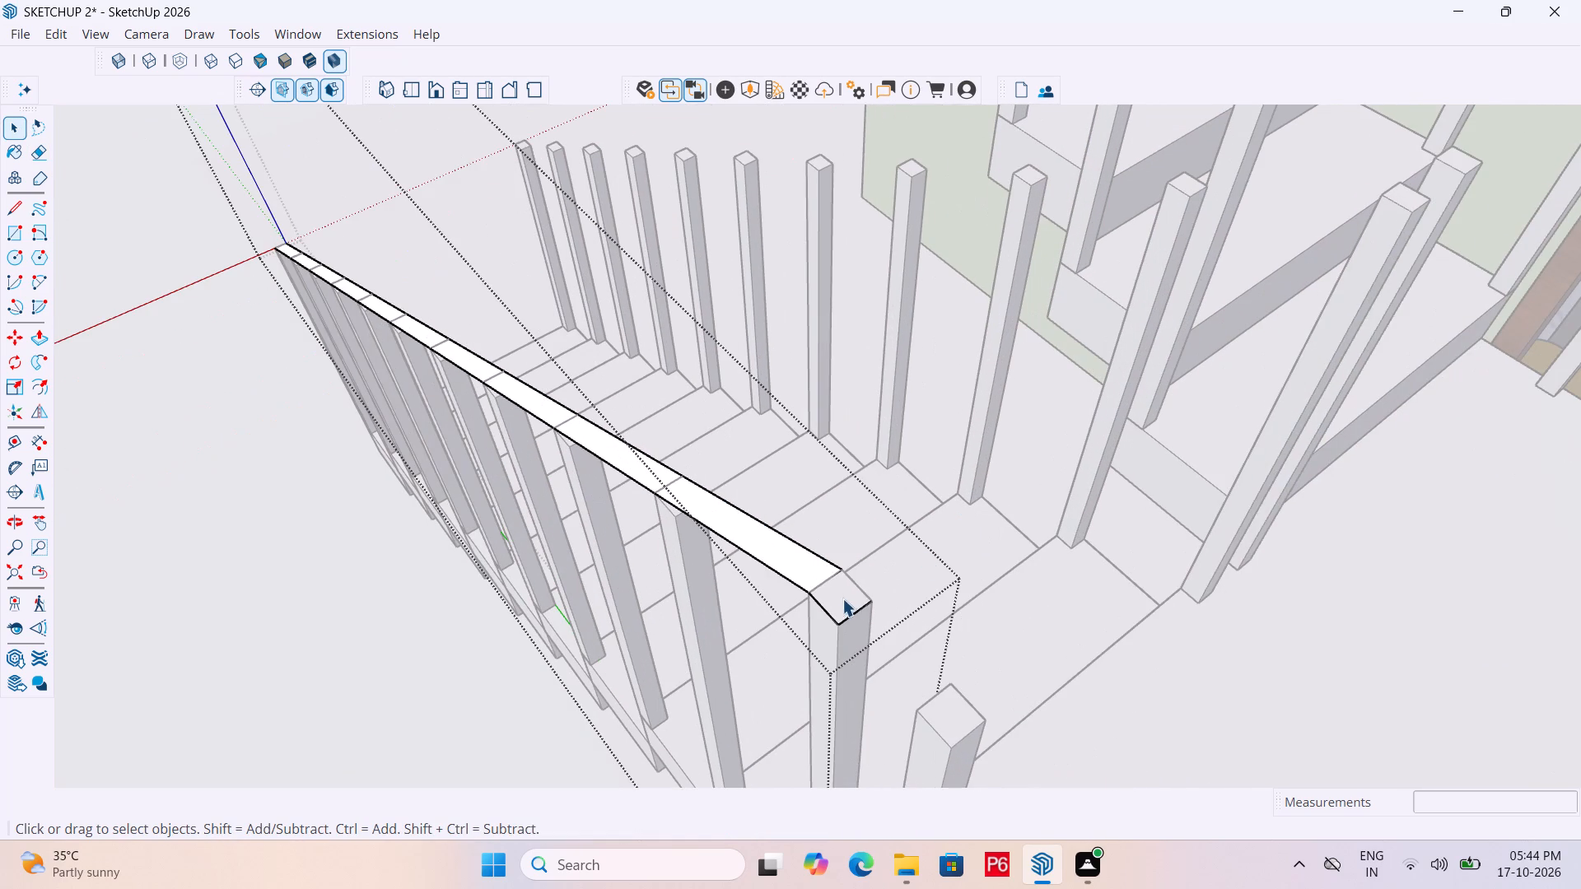
pyautogui.click(842, 597)
pyautogui.click(814, 575)
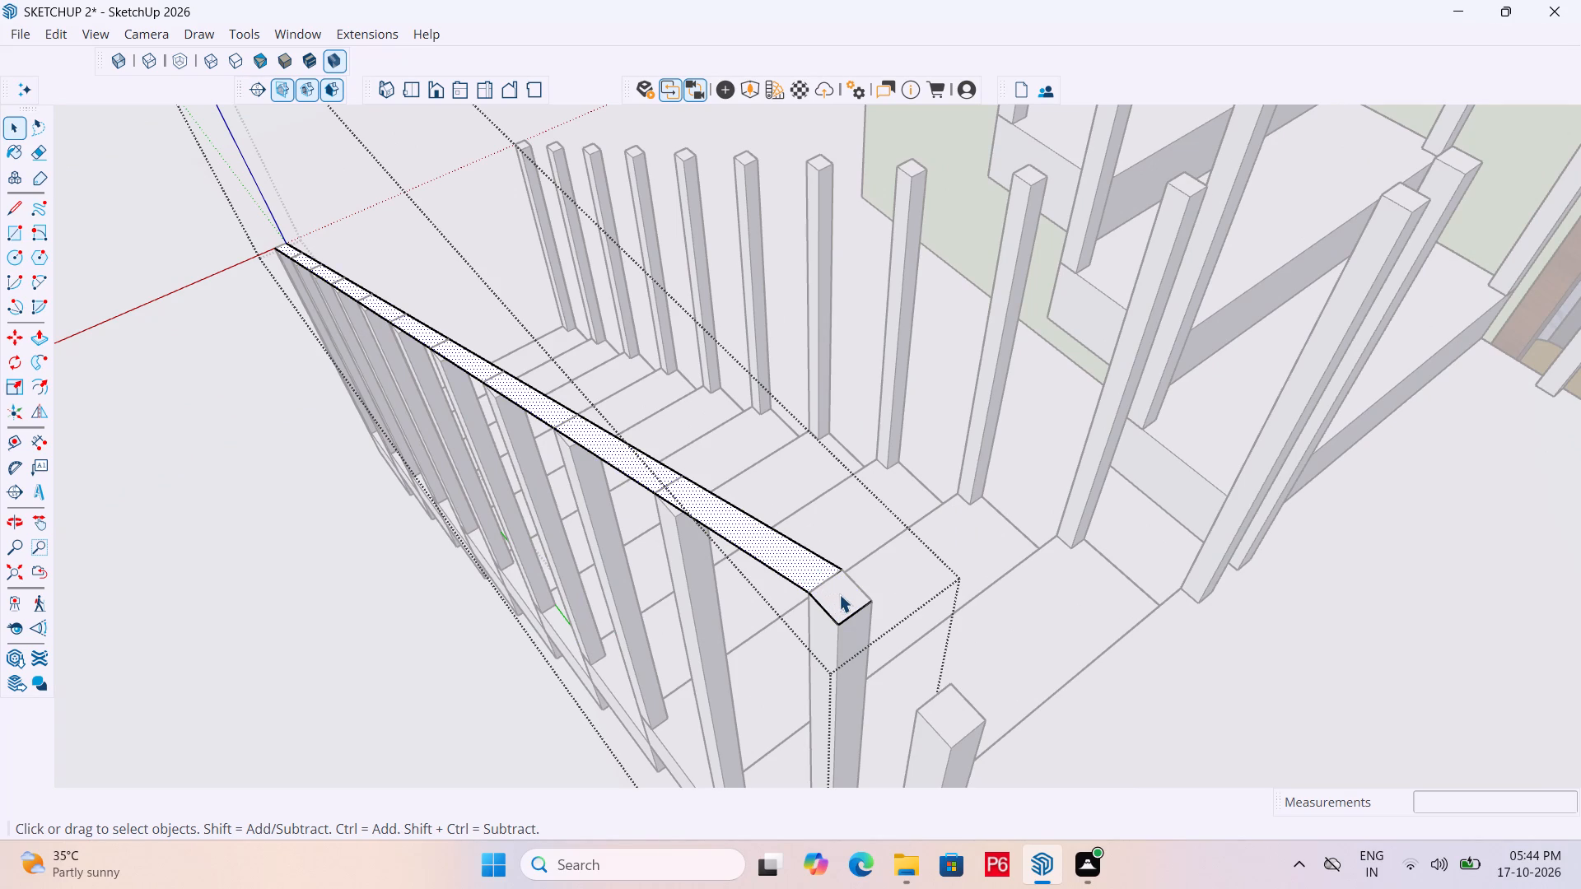
pyautogui.press('space')
pyautogui.moveTo(867, 614); pyautogui.dragTo(854, 562, button='middle')
pyautogui.scroll(9, 826, 562)
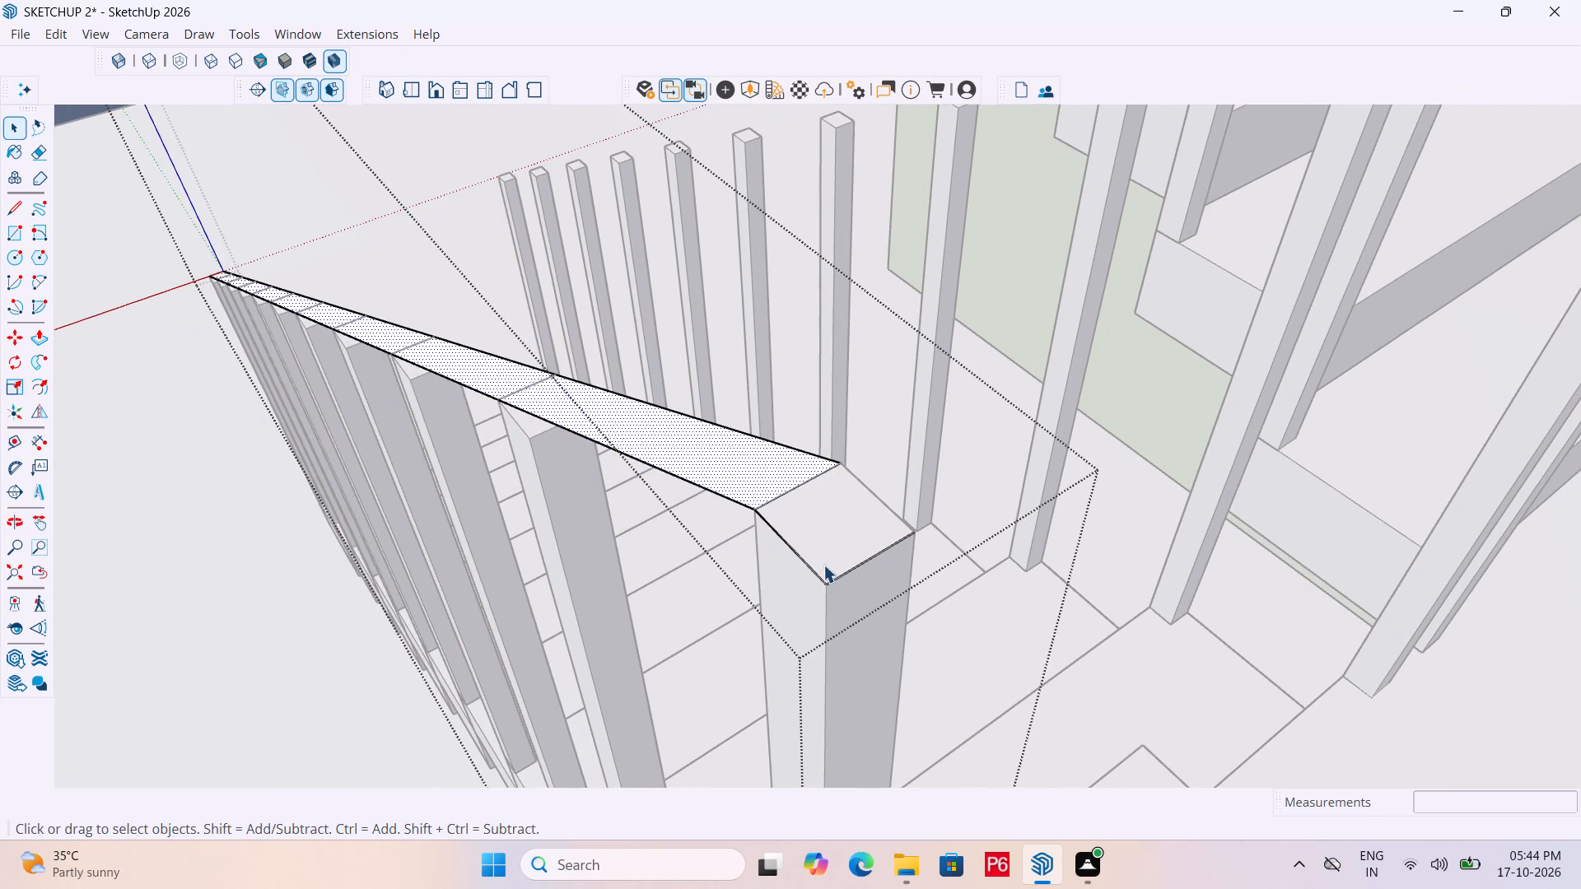
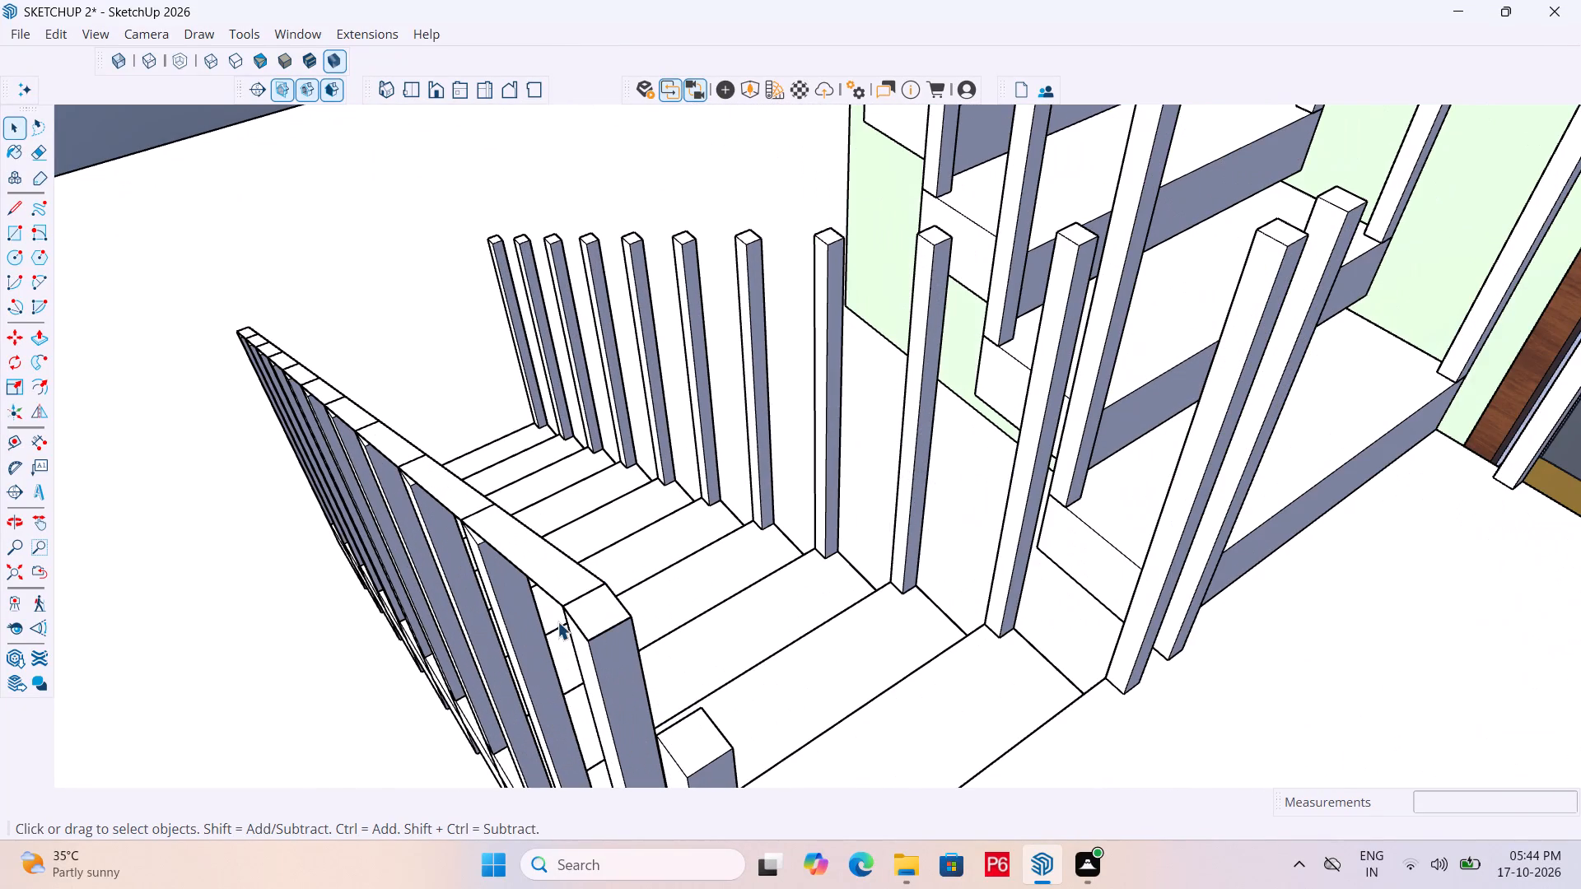
# Save the staircase model.
pyautogui.scroll(1, 590, 627)
pyautogui.moveTo(621, 624); pyautogui.dragTo(763, 612, button='middle')
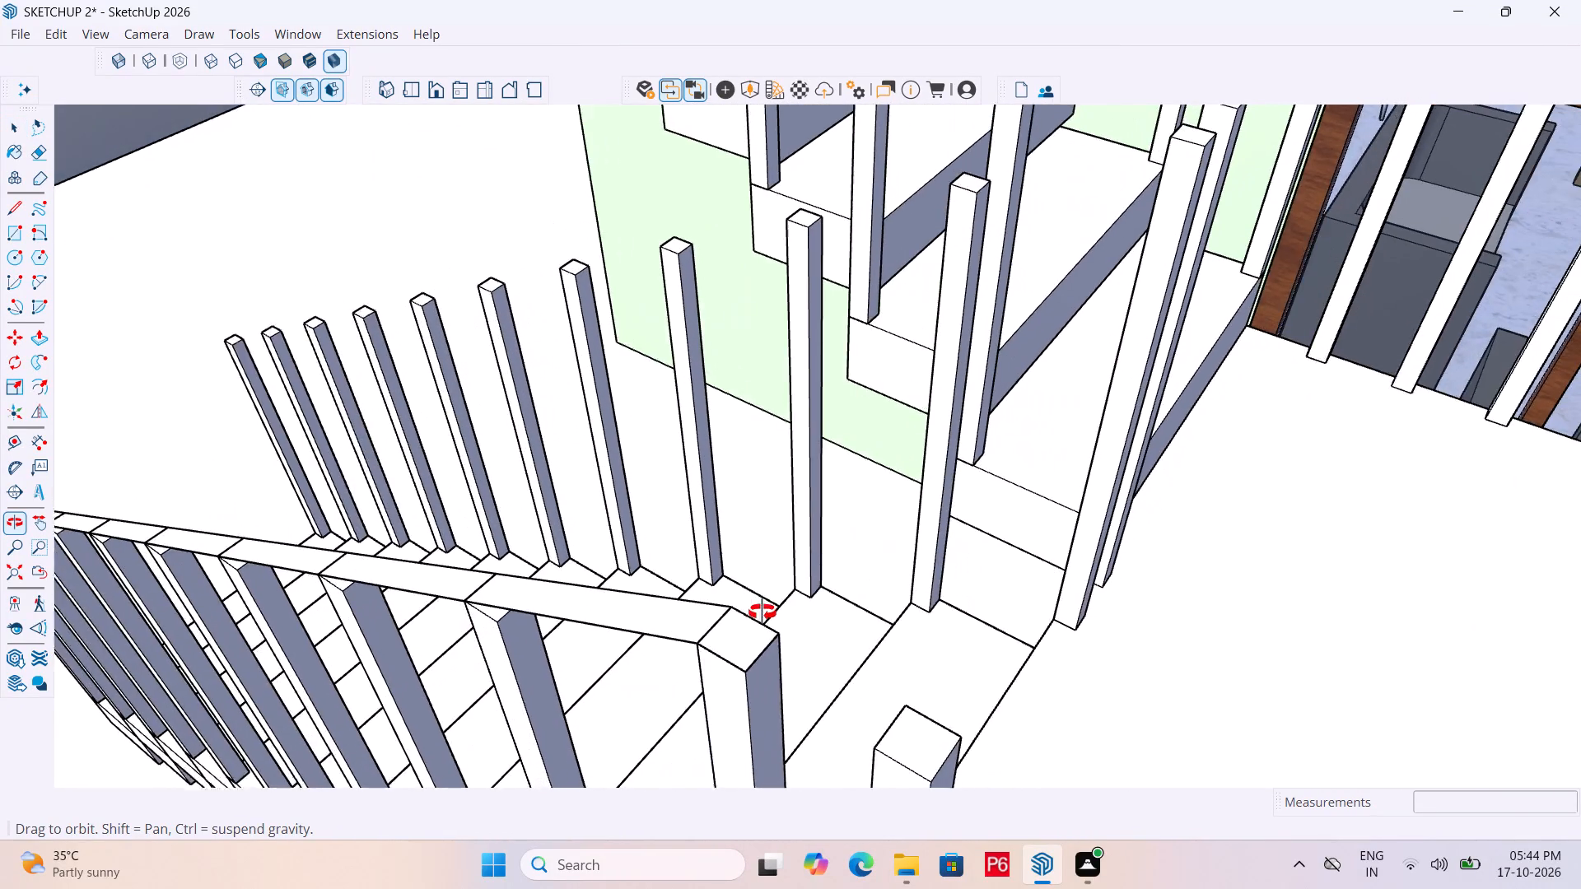
pyautogui.moveTo(763, 612); pyautogui.dragTo(773, 612, button='middle')
pyautogui.scroll(-5, 935, 524)
pyautogui.hotkey('ctrl', 's')
pyautogui.hotkey('ctrl', 's')
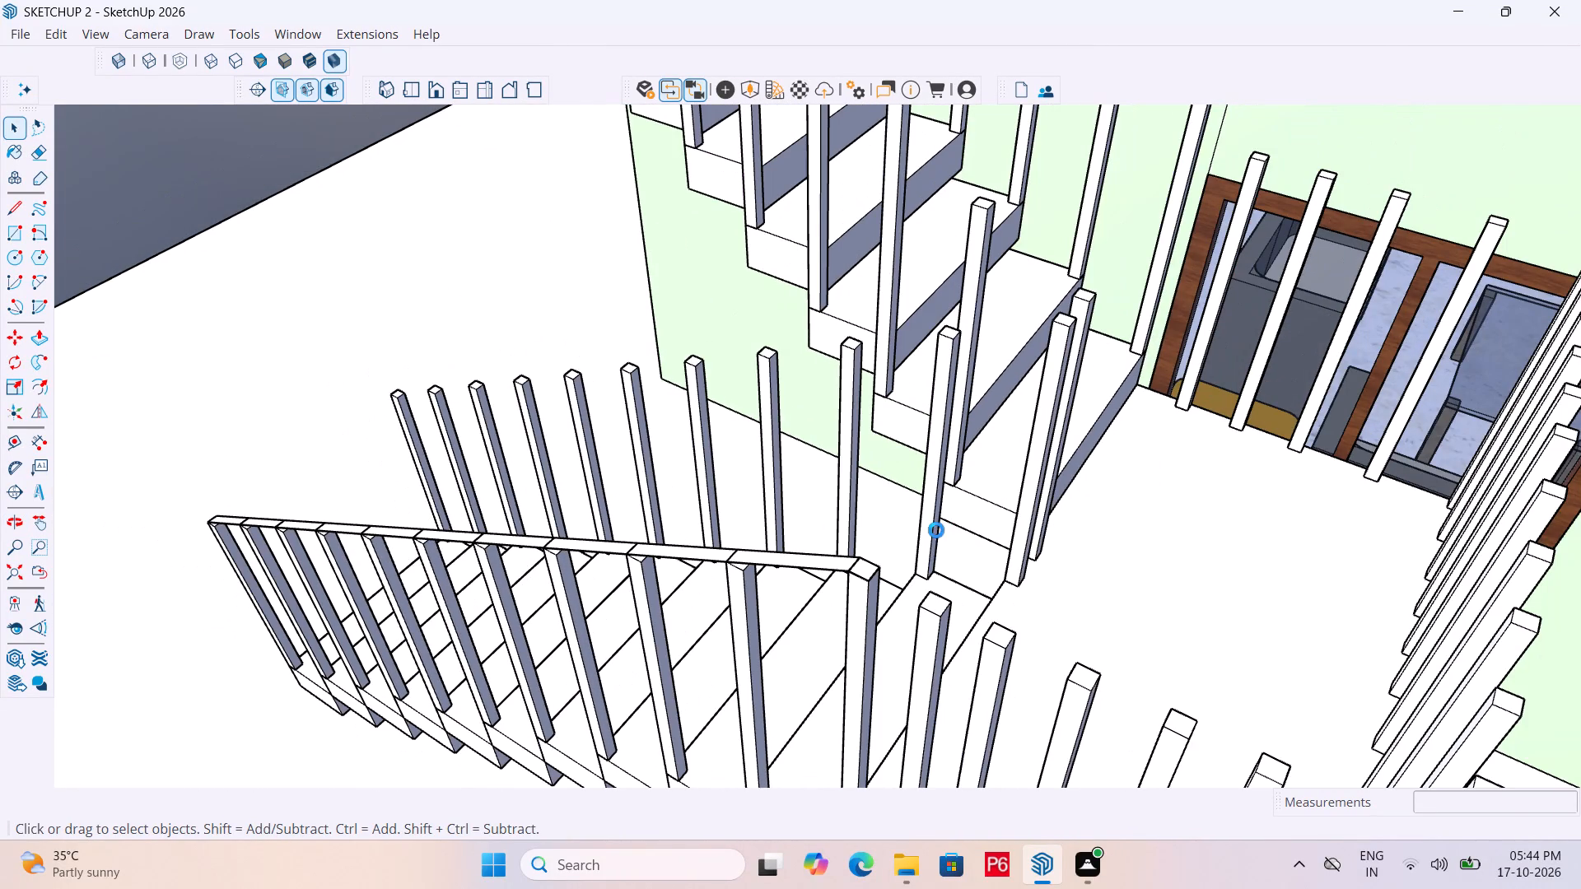
pyautogui.hotkey('ctrl', 's')
# Draw a 1 1/2" by 3' 5" rectangle over the mid-landing post tops, from the sloped handrail's end to the outer corner post.
pyautogui.scroll(-1, 924, 551)
pyautogui.moveTo(923, 551); pyautogui.dragTo(628, 562, button='middle')
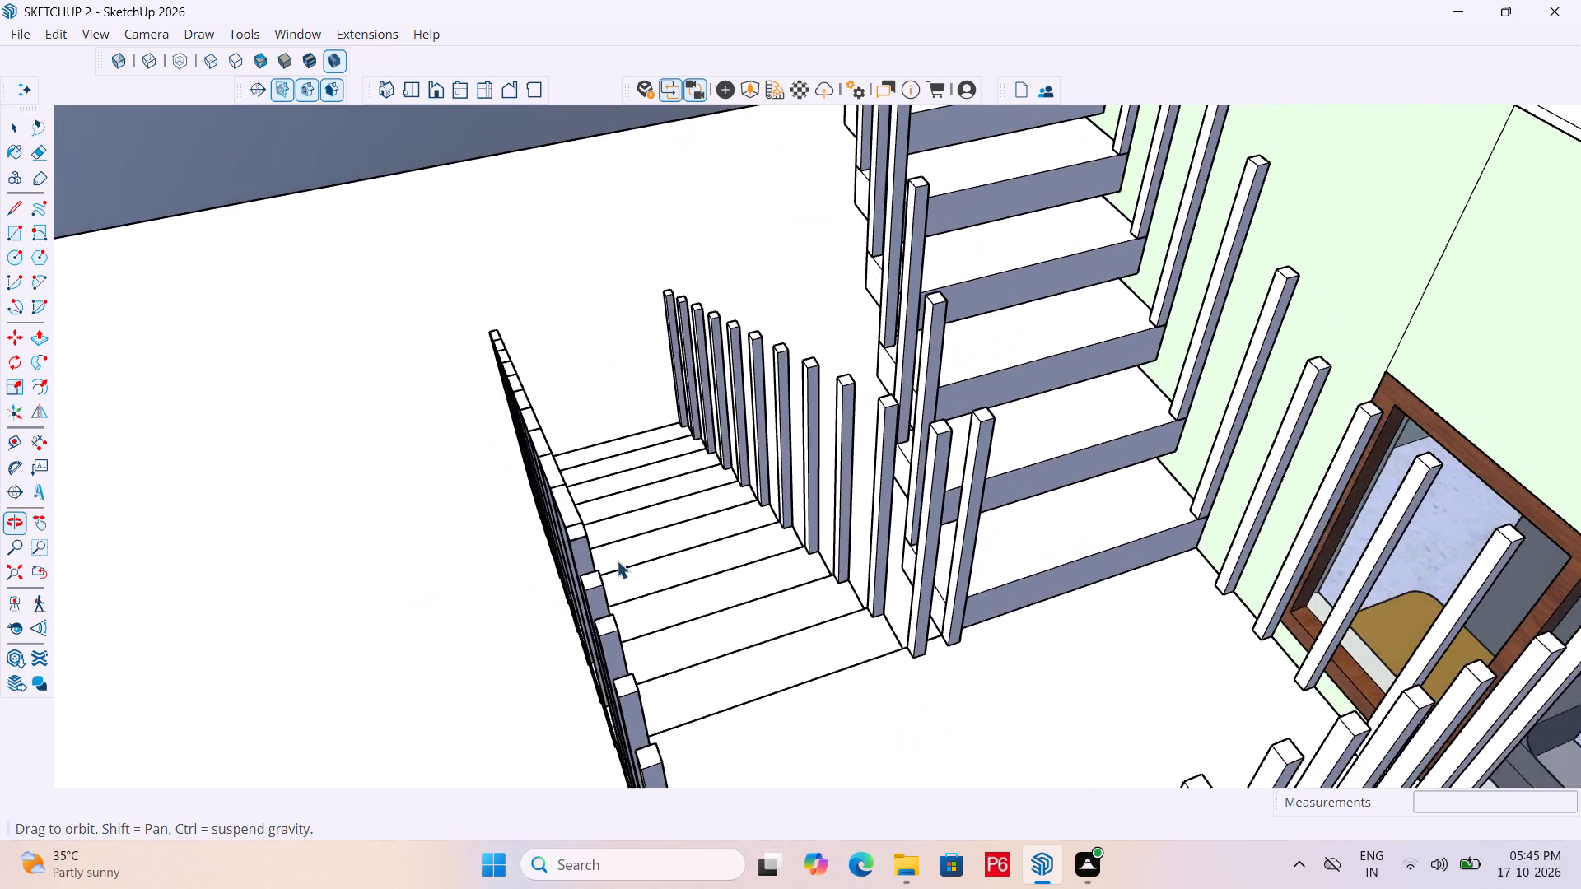
pyautogui.scroll(1, 533, 510)
pyautogui.moveTo(542, 512); pyautogui.dragTo(691, 484, button='middle')
pyautogui.scroll(5, 682, 522)
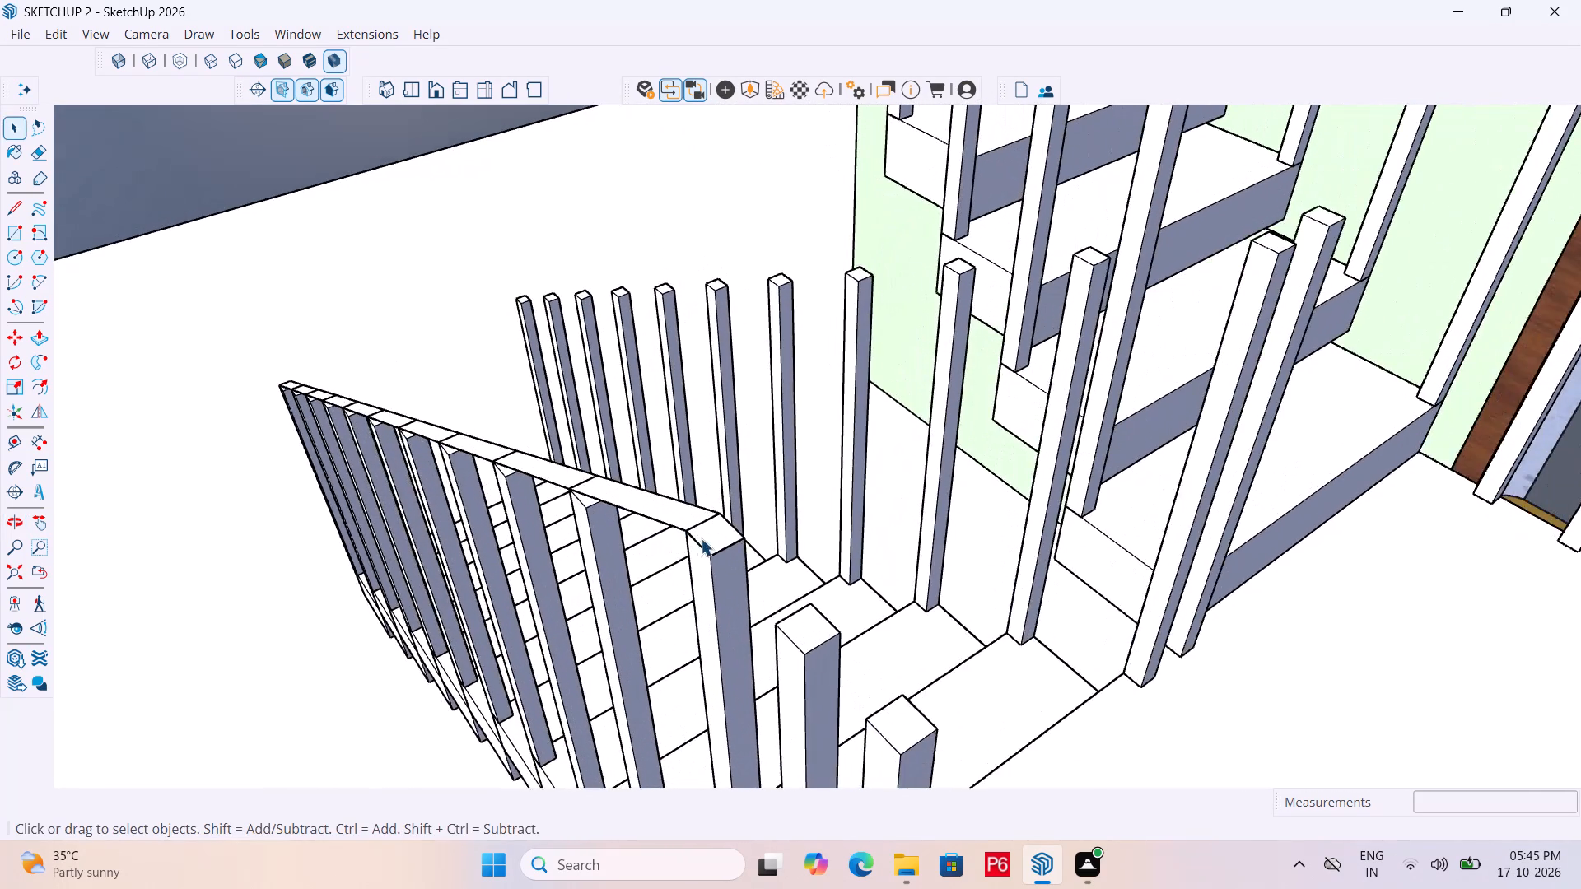
pyautogui.scroll(4, 701, 538)
pyautogui.moveTo(711, 533); pyautogui.dragTo(539, 510, button='middle')
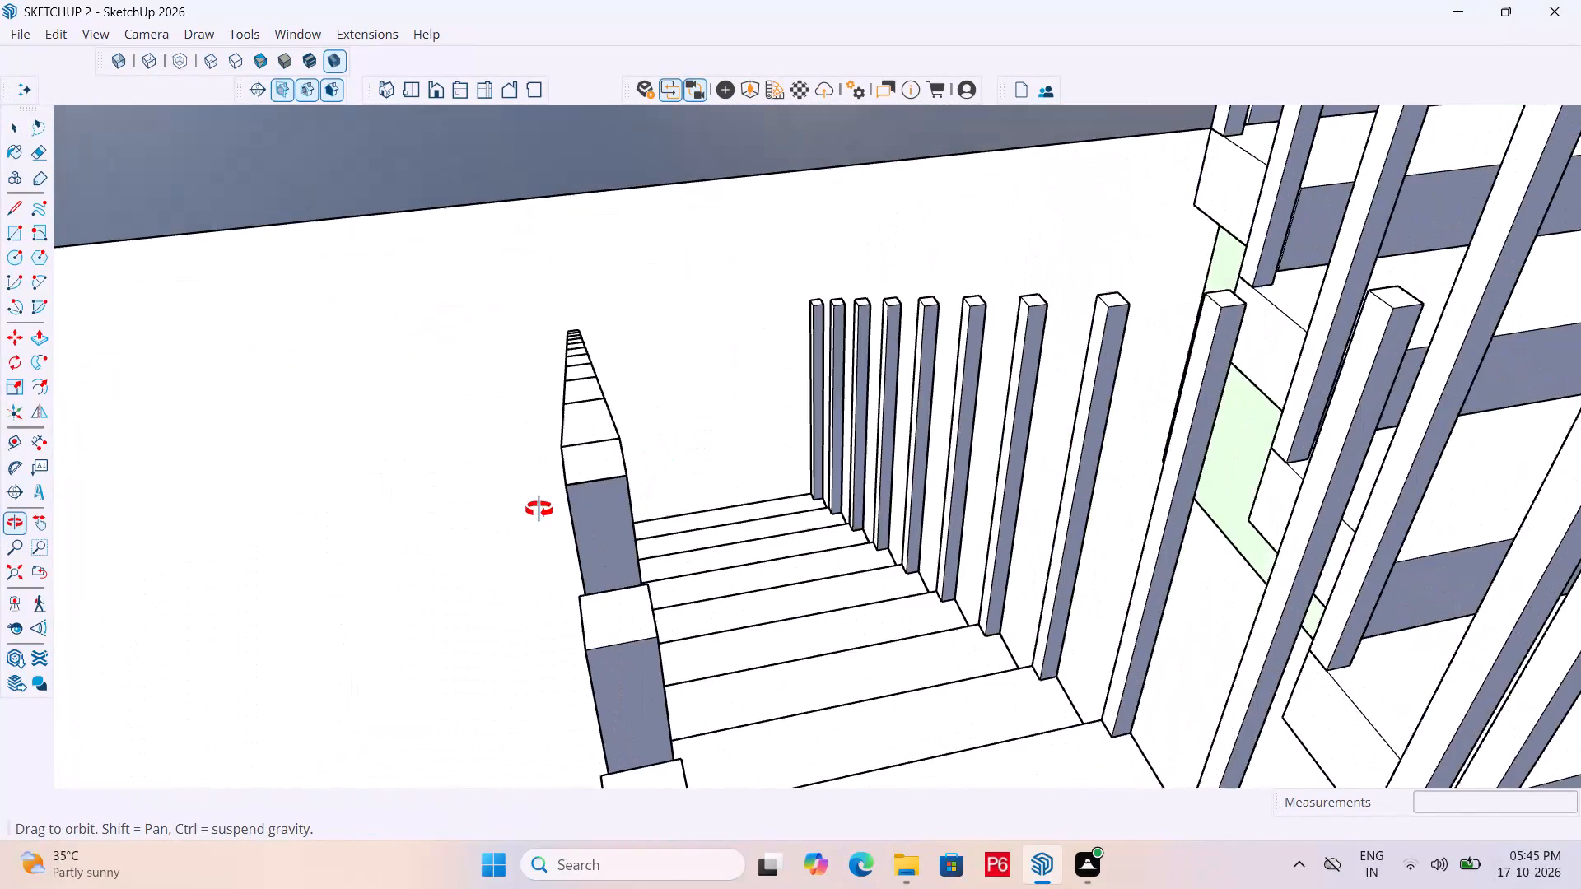
pyautogui.moveTo(539, 510); pyautogui.dragTo(630, 524, button='middle')
pyautogui.scroll(3, 630, 524)
pyautogui.scroll(-6, 744, 403)
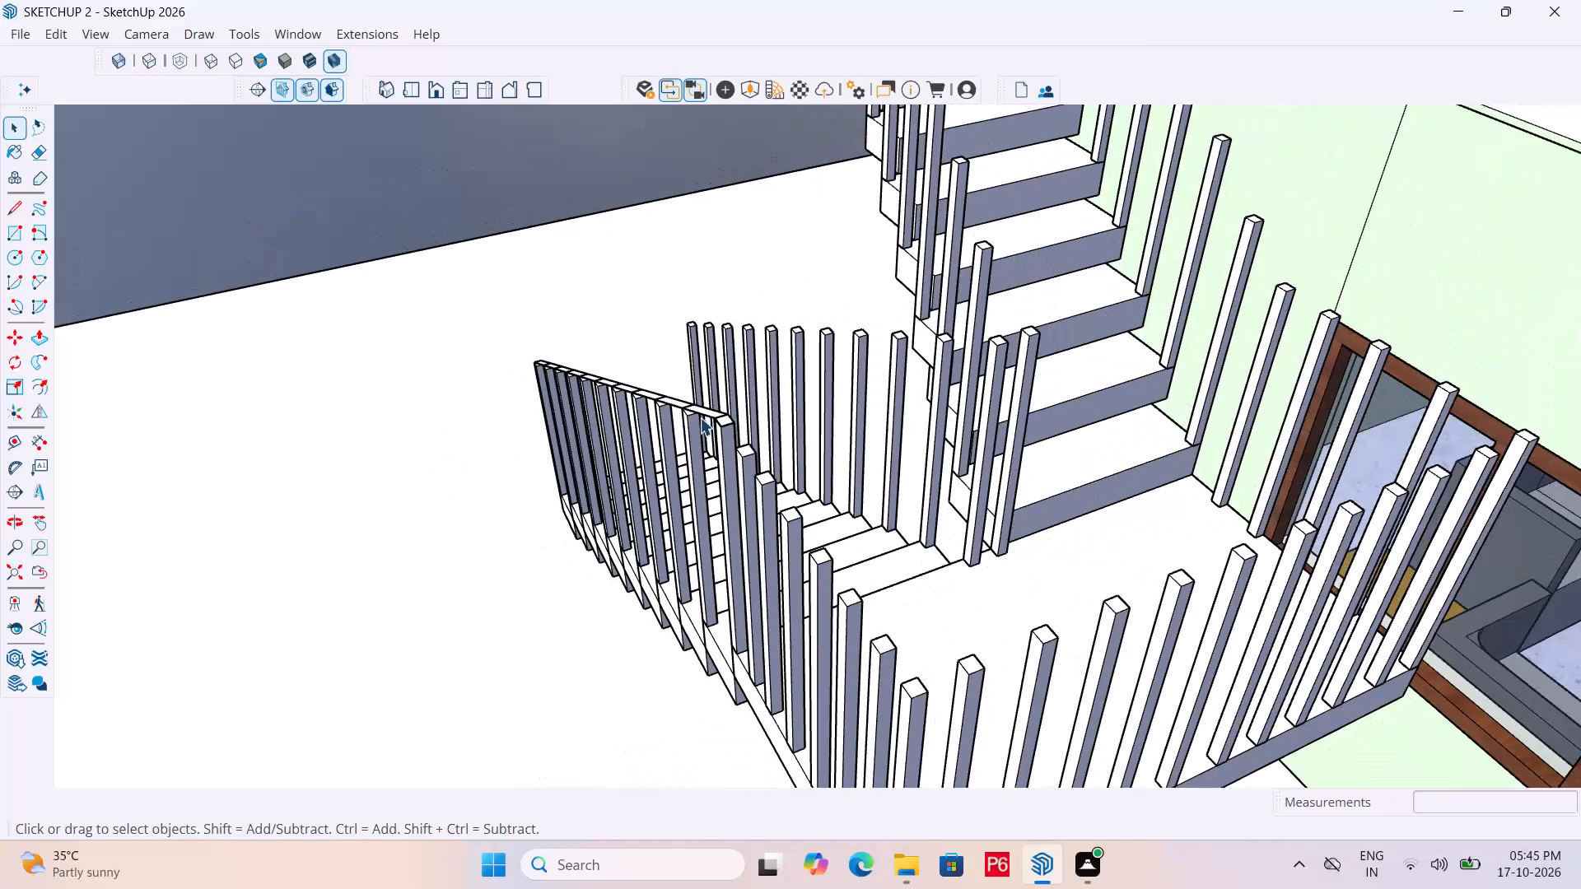
pyautogui.moveTo(847, 622); pyautogui.dragTo(916, 684, button='middle')
pyautogui.scroll(2, 735, 464)
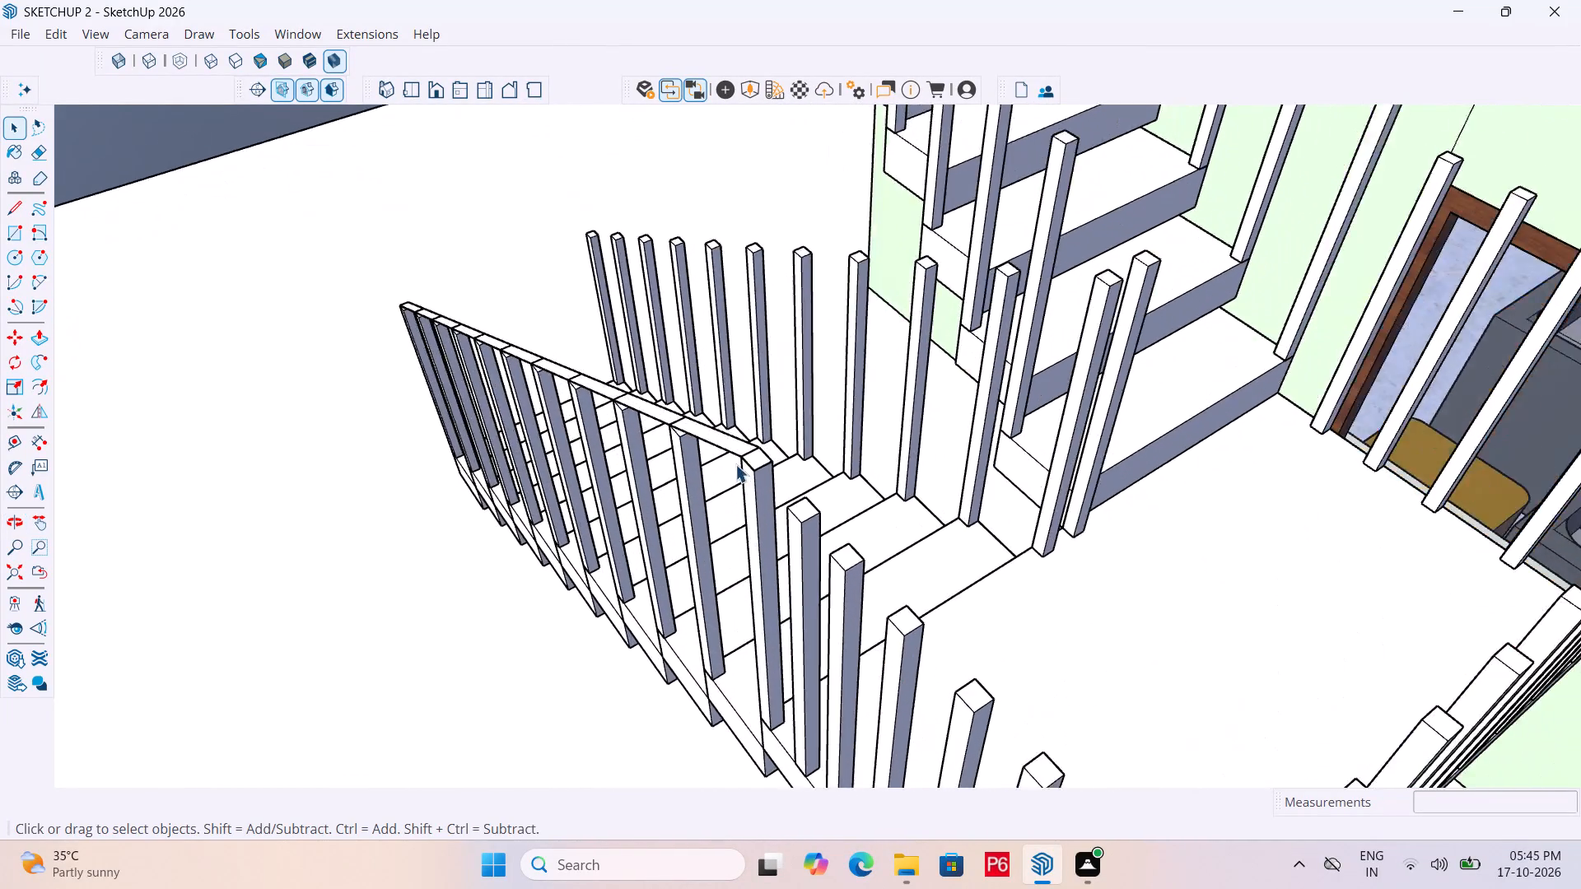
pyautogui.scroll(4, 735, 464)
pyautogui.press('r')
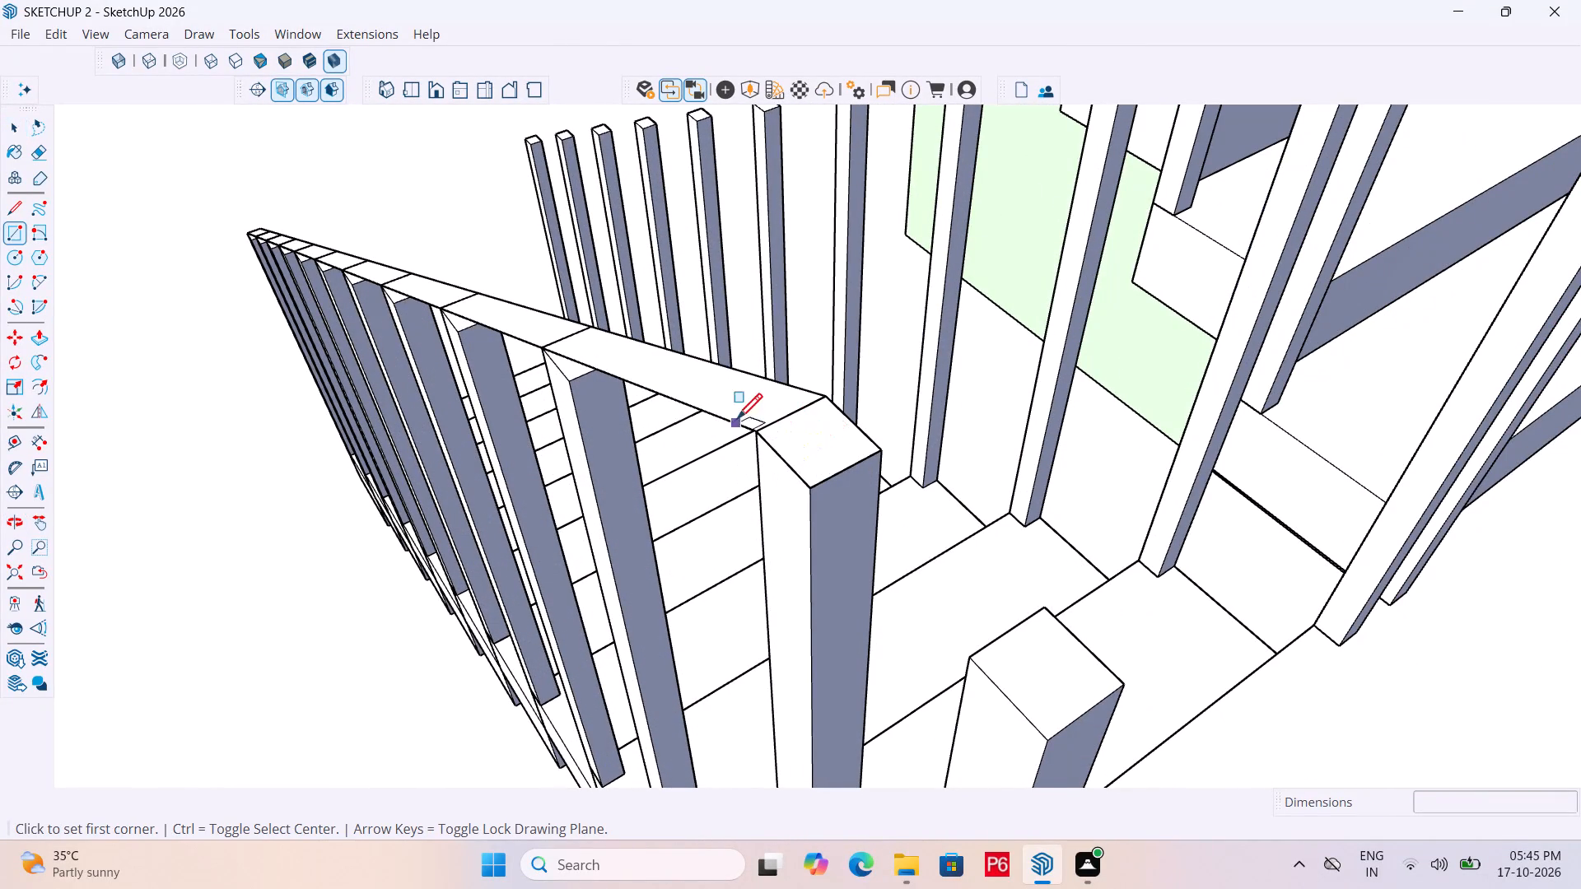
pyautogui.click(753, 437)
pyautogui.scroll(-3, 613, 301)
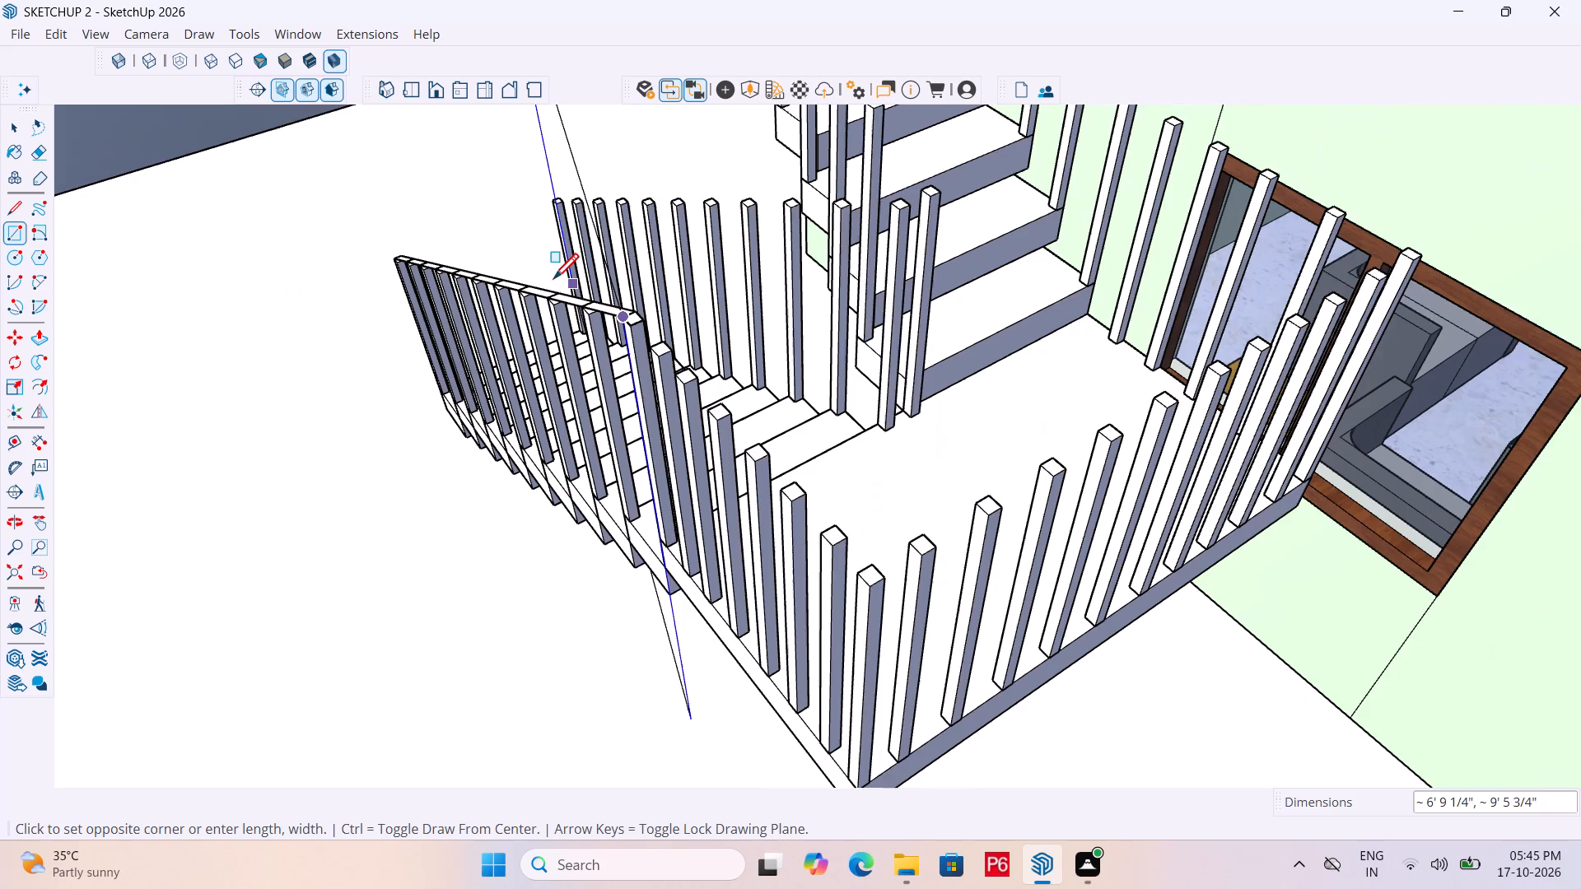
pyautogui.scroll(-3, 553, 282)
pyautogui.scroll(3, 889, 541)
pyautogui.scroll(5, 741, 537)
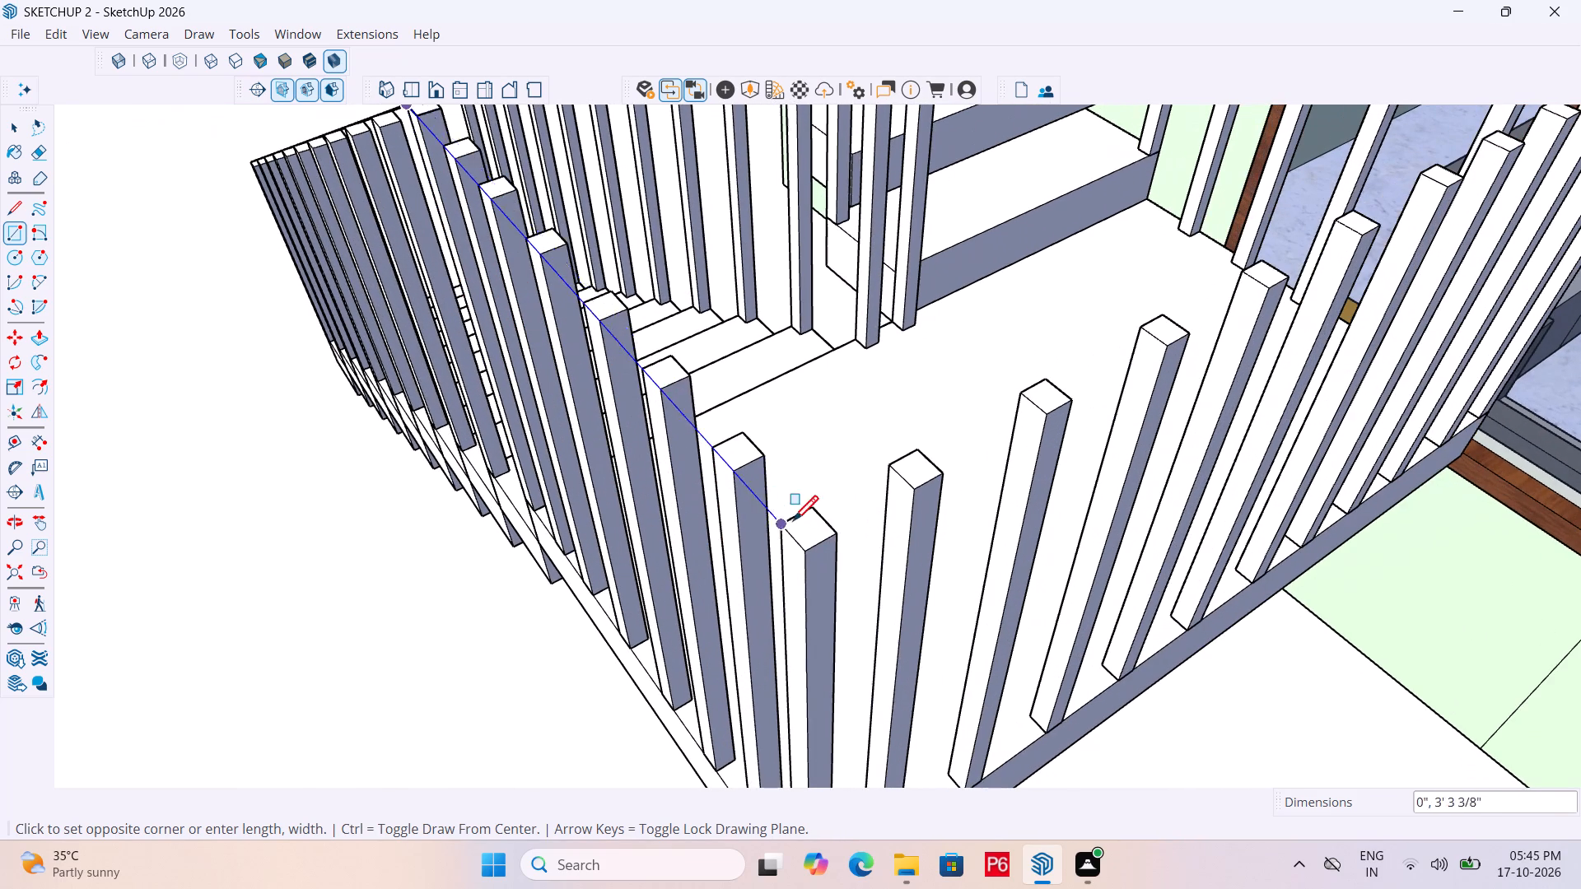
pyautogui.click(839, 533)
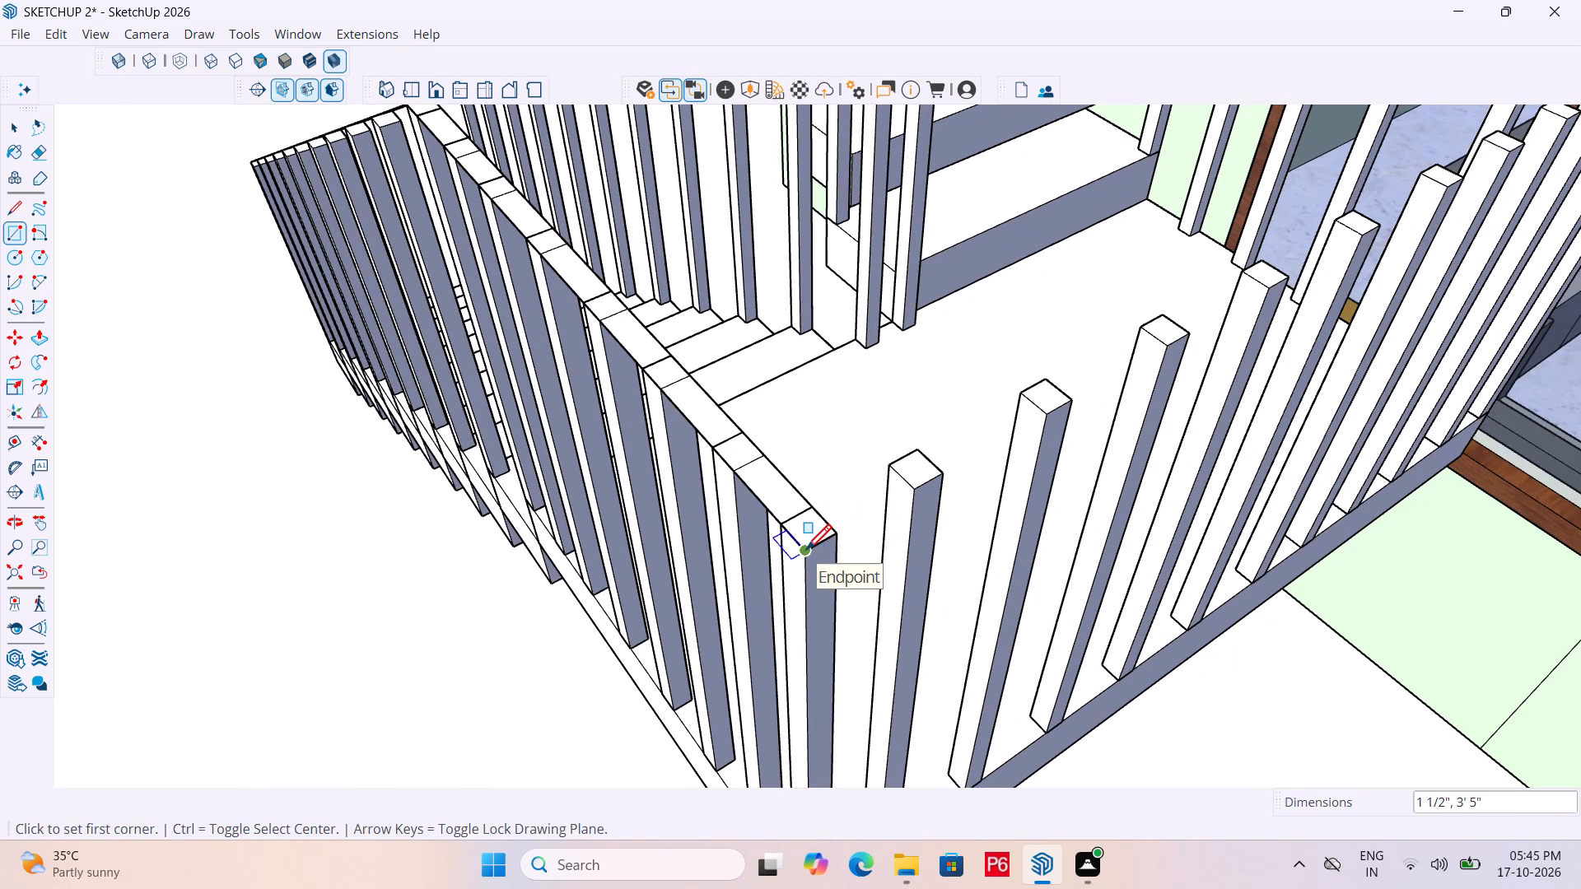
# Draw a 1 5/8" by 6' 2 7/8" rectangle over the landing's long outer row of post tops, ending at the corner near the window.
pyautogui.click(806, 552)
pyautogui.scroll(-6, 636, 538)
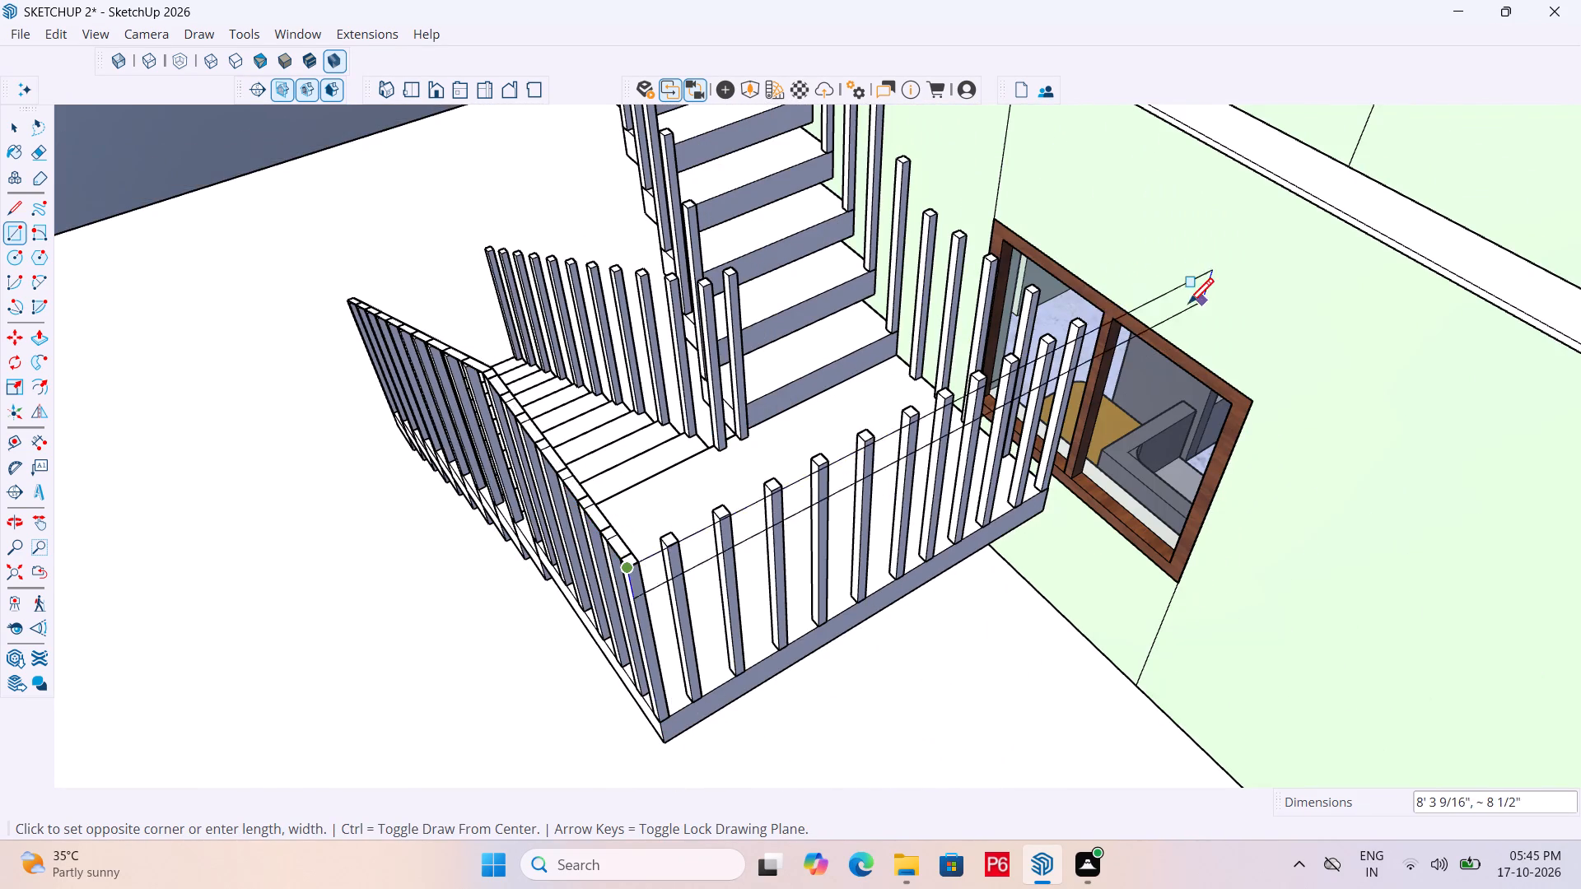
pyautogui.scroll(4, 1143, 314)
pyautogui.scroll(4, 1043, 313)
pyautogui.click(1061, 325)
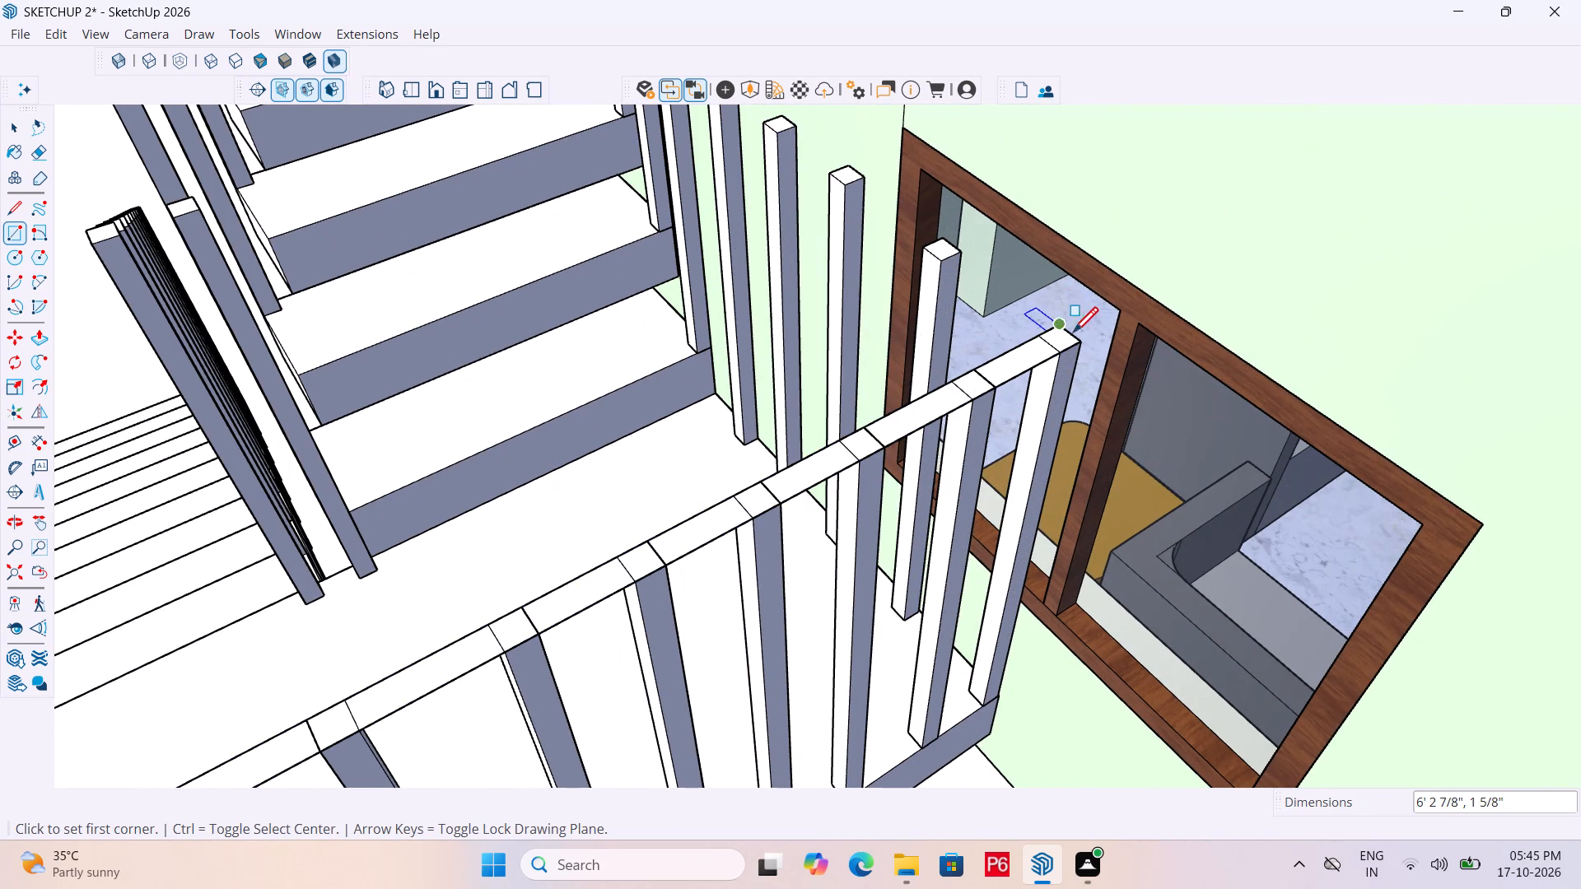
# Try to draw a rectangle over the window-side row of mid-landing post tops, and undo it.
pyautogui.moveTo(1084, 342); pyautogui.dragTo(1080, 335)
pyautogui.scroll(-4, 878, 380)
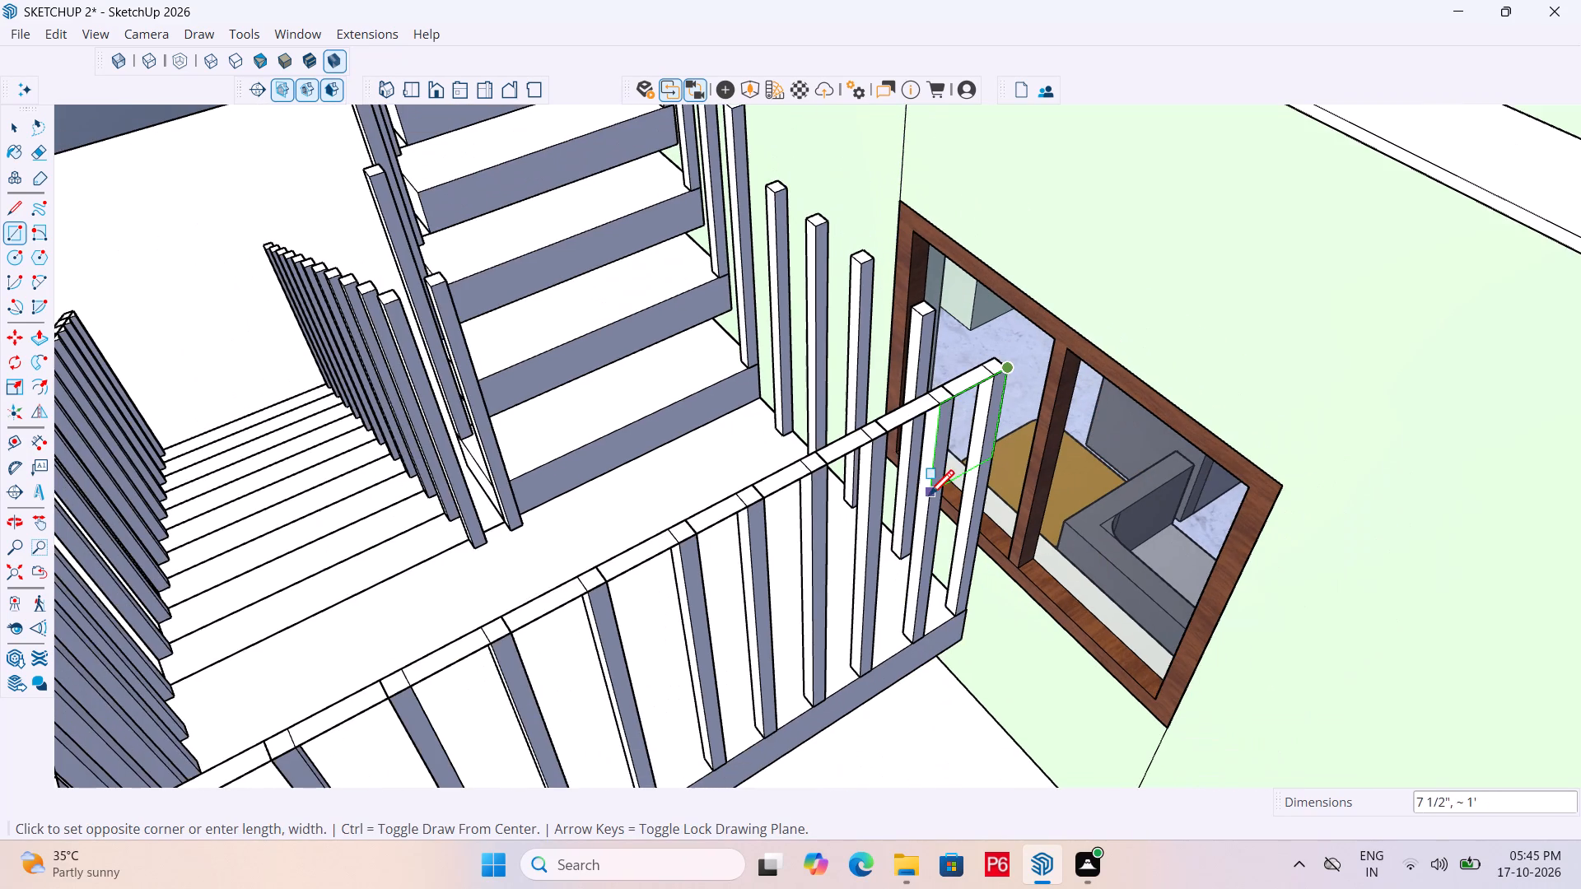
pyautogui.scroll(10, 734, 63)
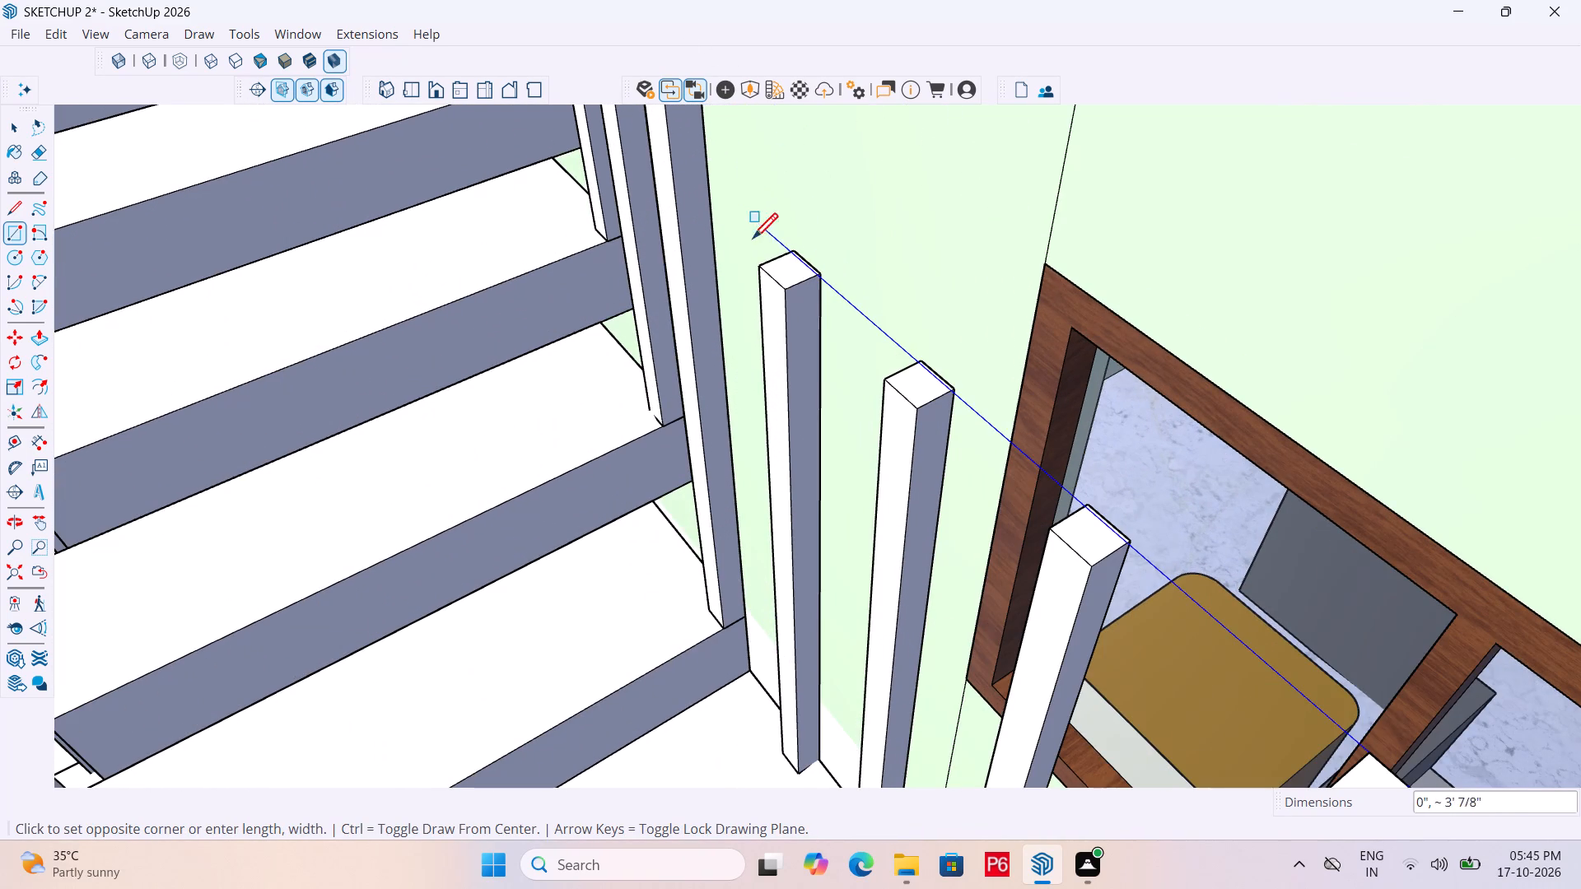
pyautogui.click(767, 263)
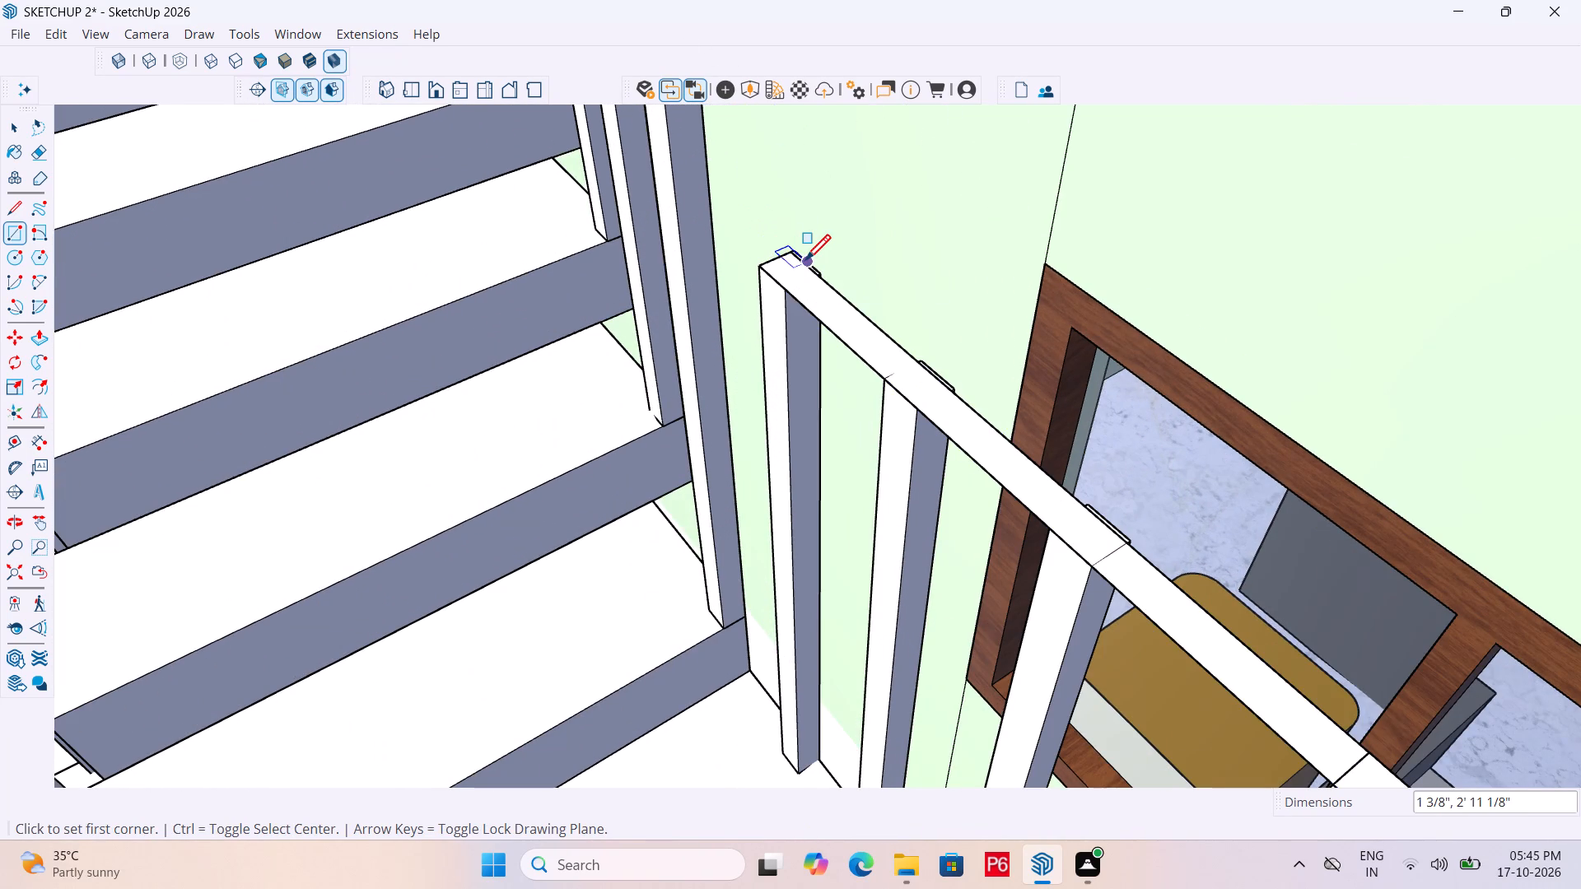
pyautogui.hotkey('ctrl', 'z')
# Draw a 1 3/8" by 2' 11 1/8" rectangle over the window-side row of mid-landing post tops, starting at the rail's outer corner.
pyautogui.scroll(-4, 702, 231)
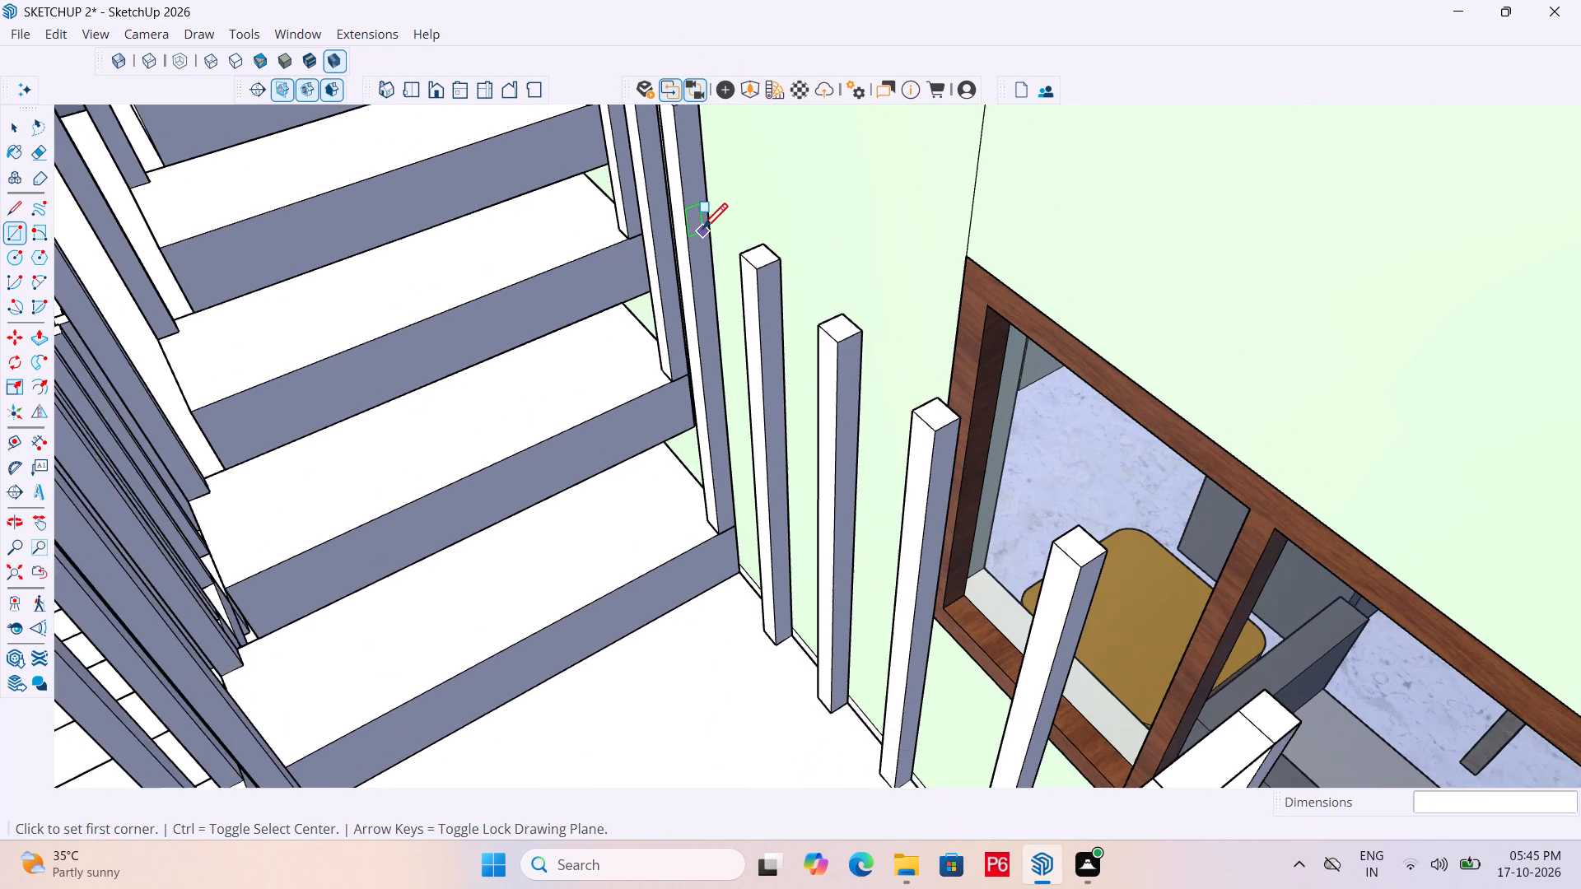
pyautogui.scroll(-1, 702, 231)
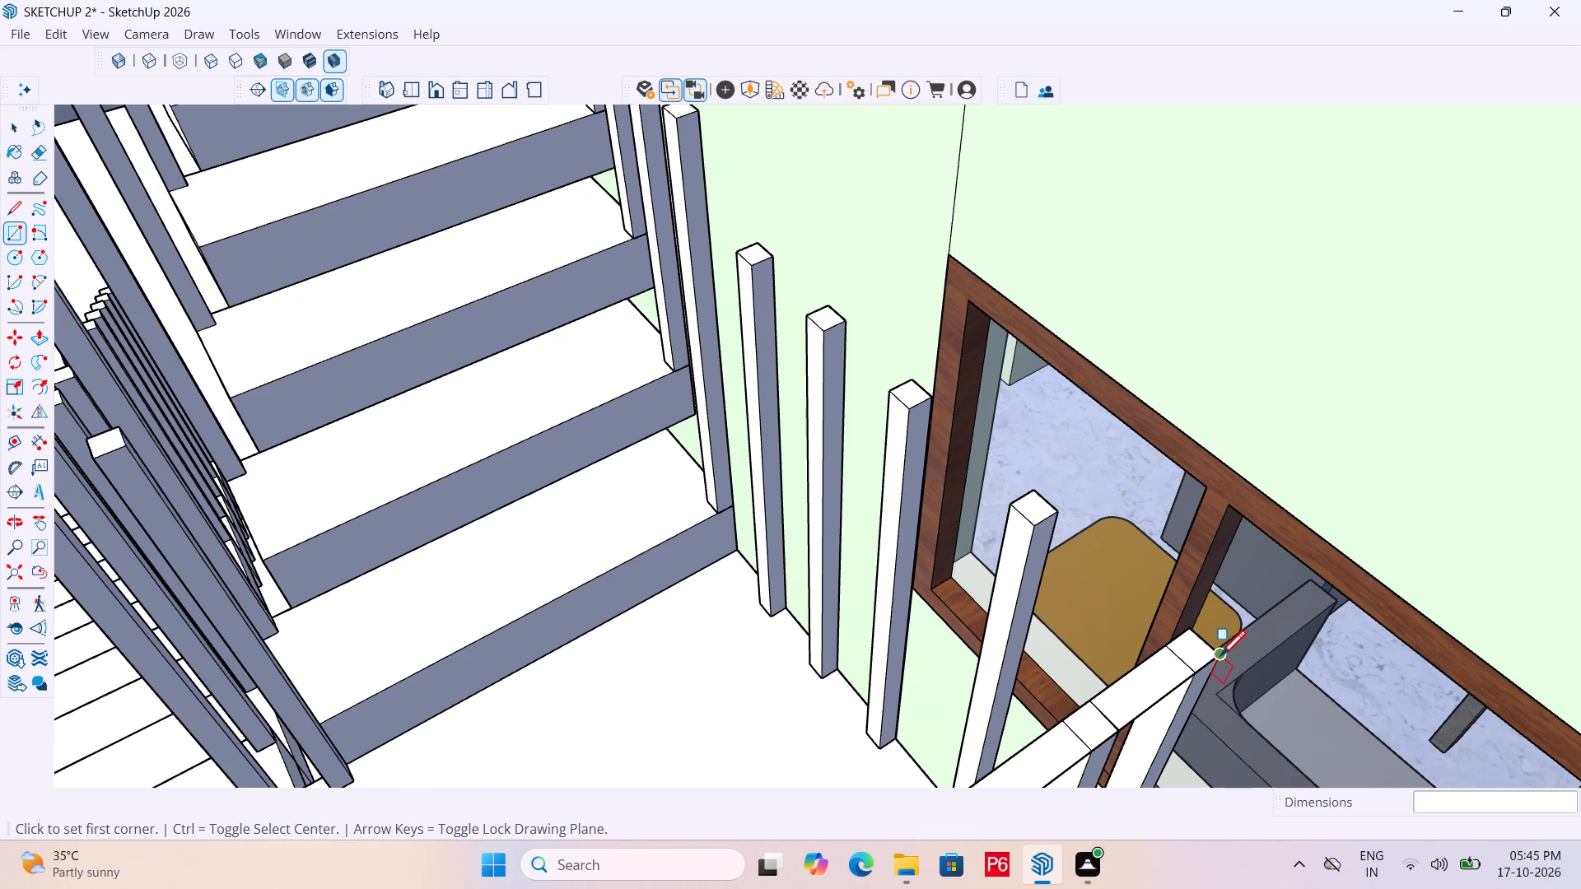
pyautogui.moveTo(1220, 659); pyautogui.dragTo(1200, 585)
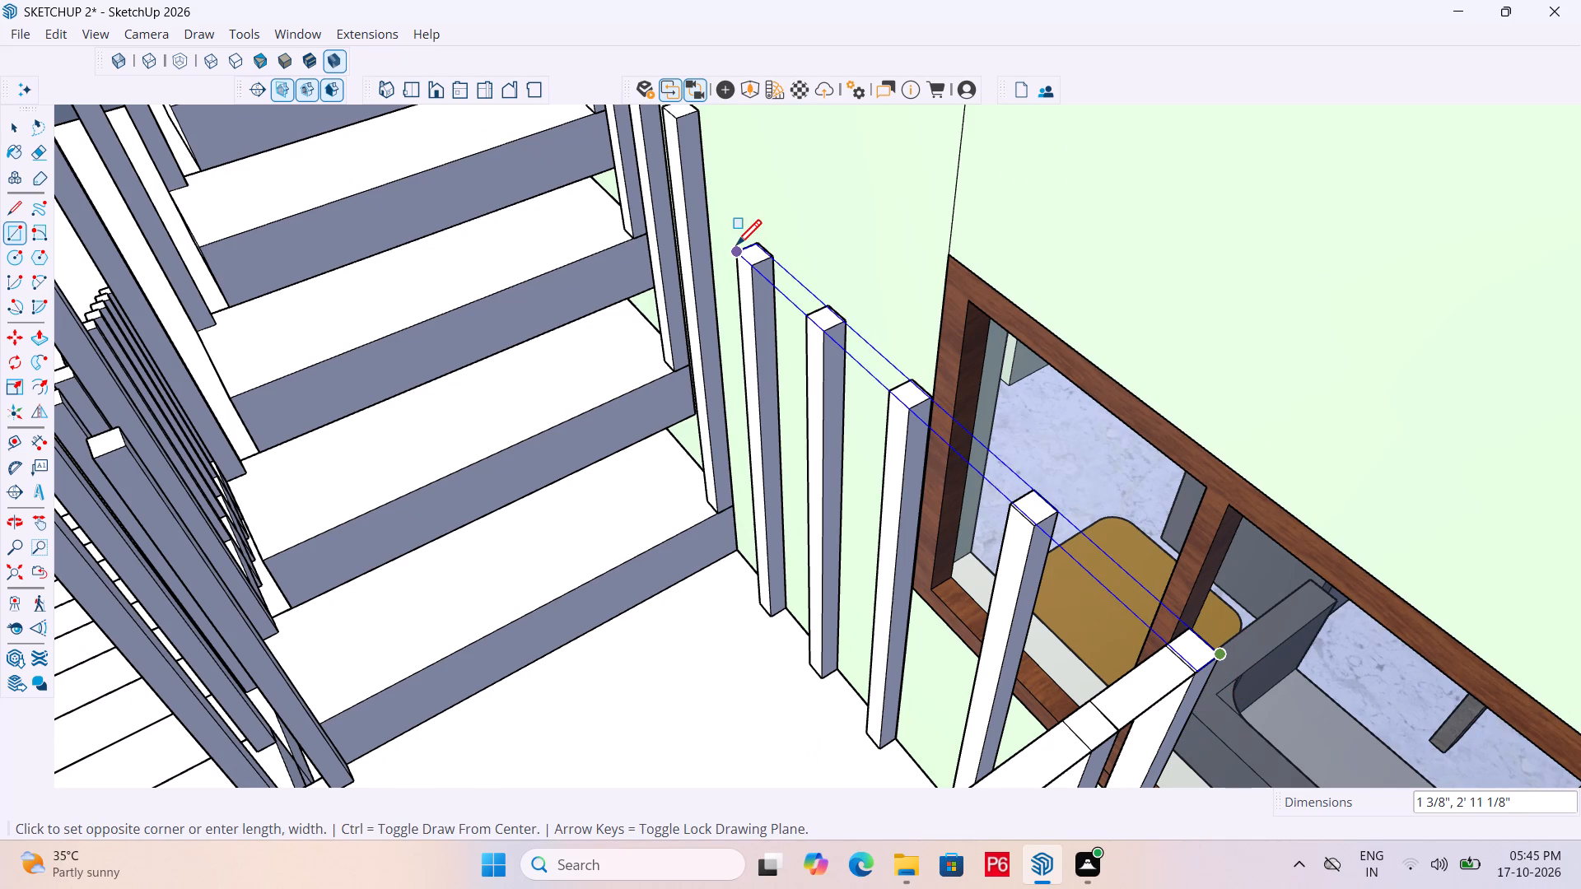
pyautogui.click(736, 248)
# Save the model with the mid-landing rail outlines.
pyautogui.scroll(-6, 927, 234)
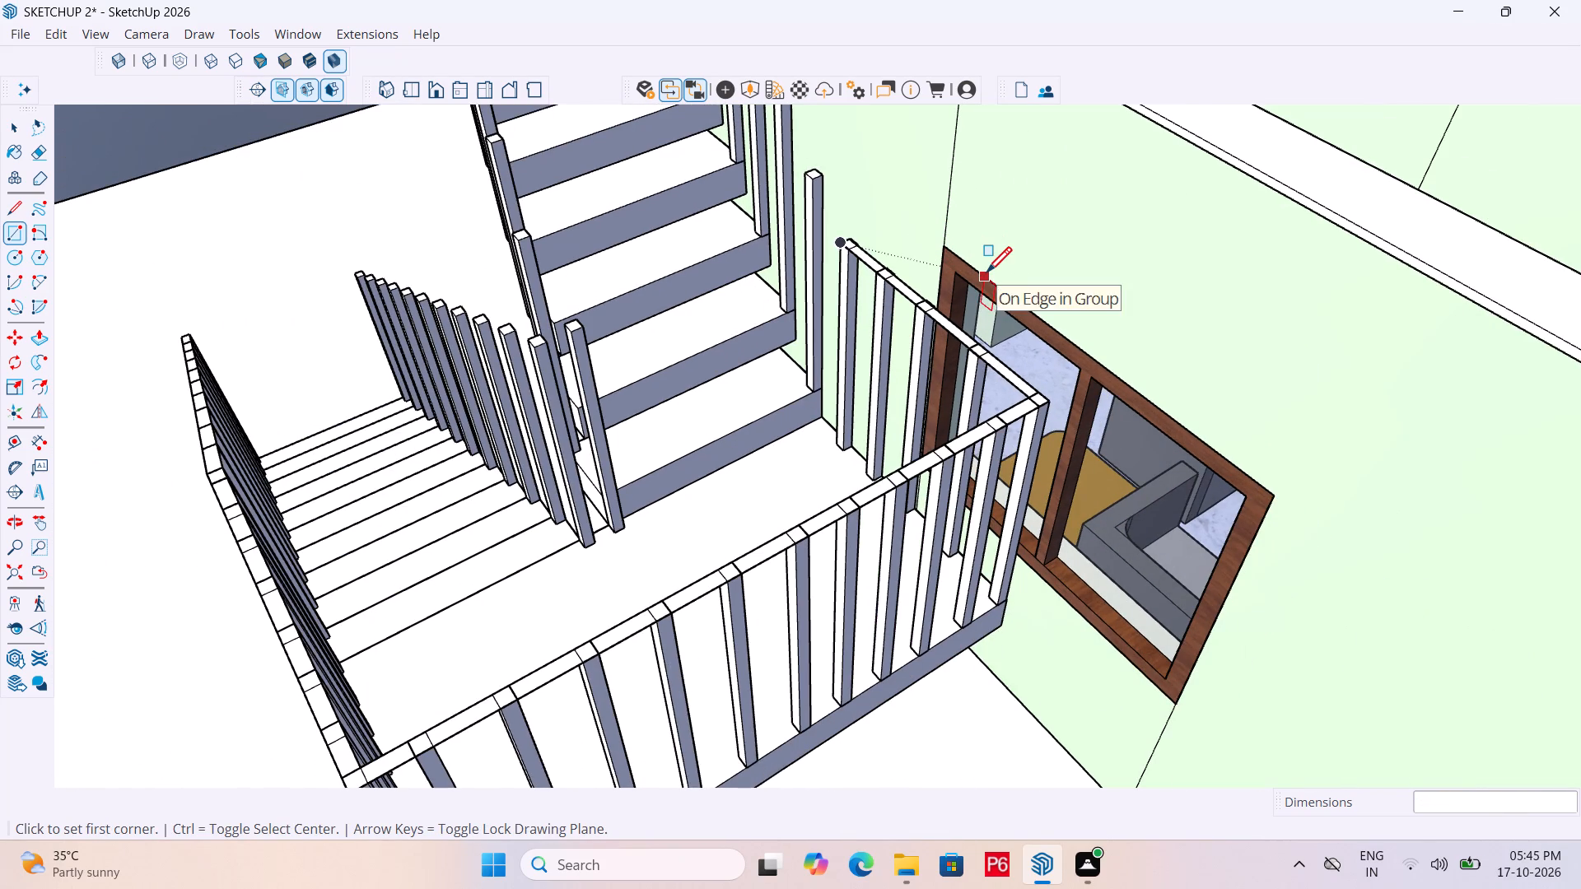
pyautogui.hotkey('ctrl', 's')
# Select all the connected rail geometry over the mid-landing posts to check how far it extends.
pyautogui.scroll(-4, 1021, 305)
pyautogui.moveTo(1009, 336); pyautogui.dragTo(1127, 306, button='middle')
pyautogui.press('space')
pyautogui.scroll(4, 663, 526)
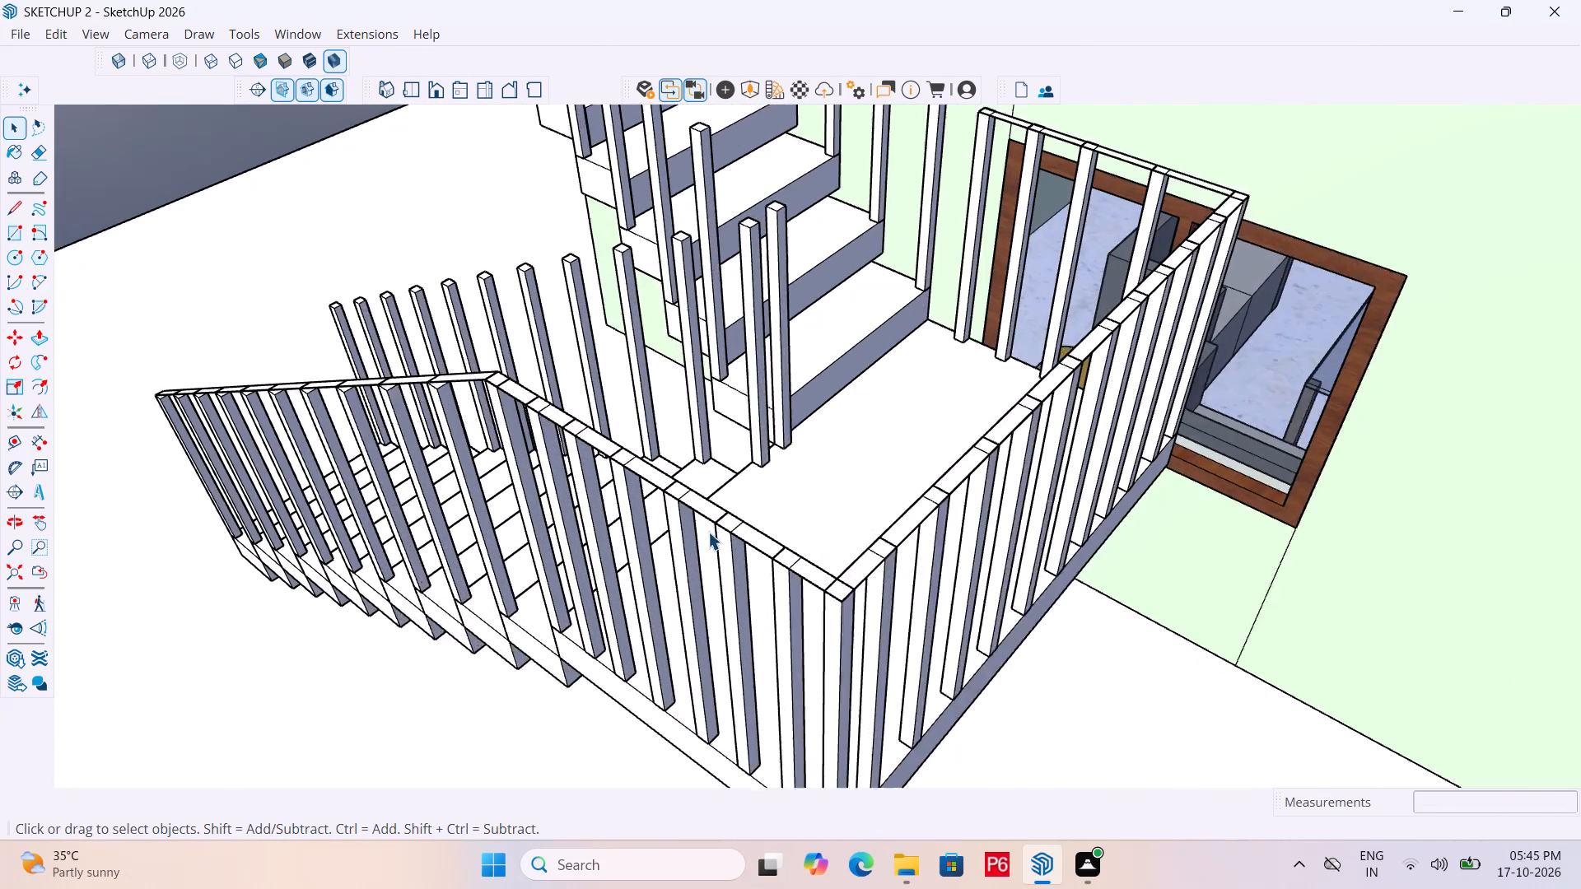
pyautogui.scroll(2, 708, 532)
pyautogui.tripleClick(765, 541)
pyautogui.click(763, 541)
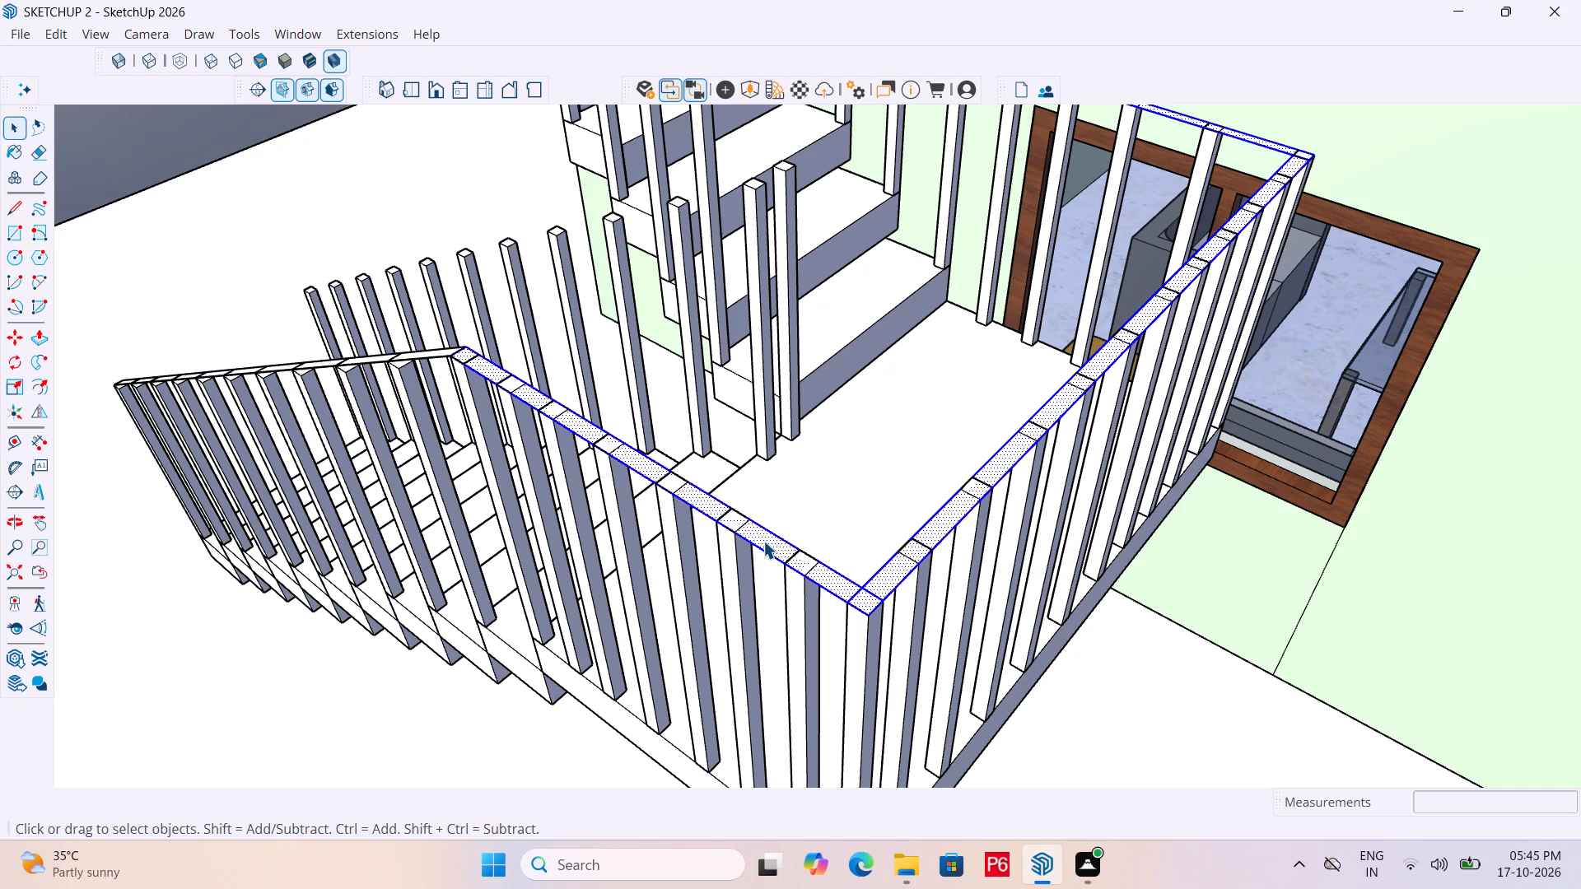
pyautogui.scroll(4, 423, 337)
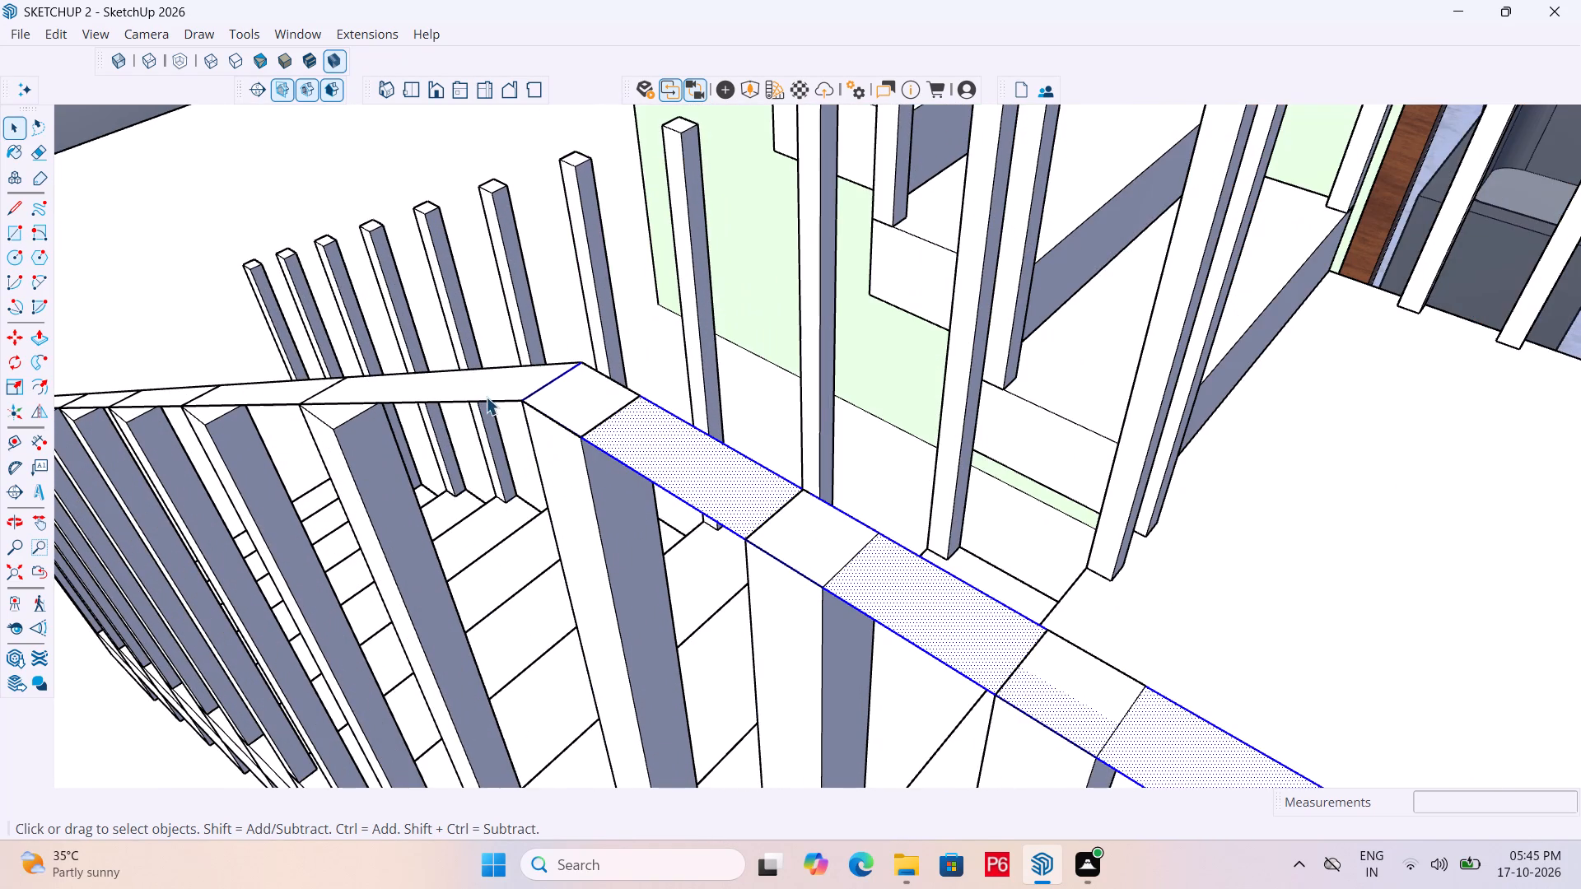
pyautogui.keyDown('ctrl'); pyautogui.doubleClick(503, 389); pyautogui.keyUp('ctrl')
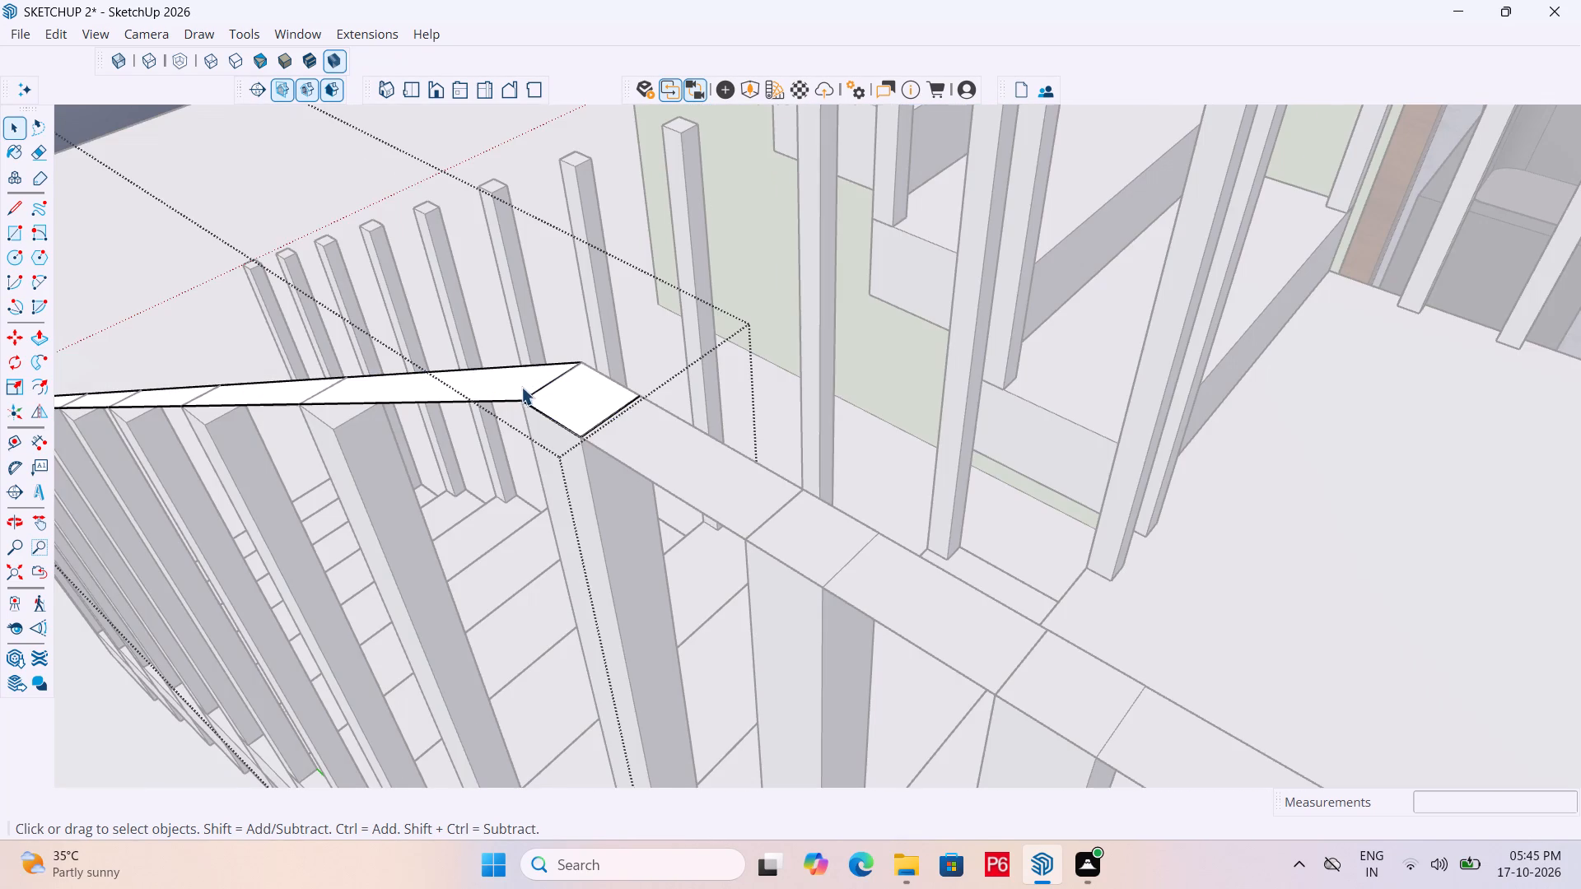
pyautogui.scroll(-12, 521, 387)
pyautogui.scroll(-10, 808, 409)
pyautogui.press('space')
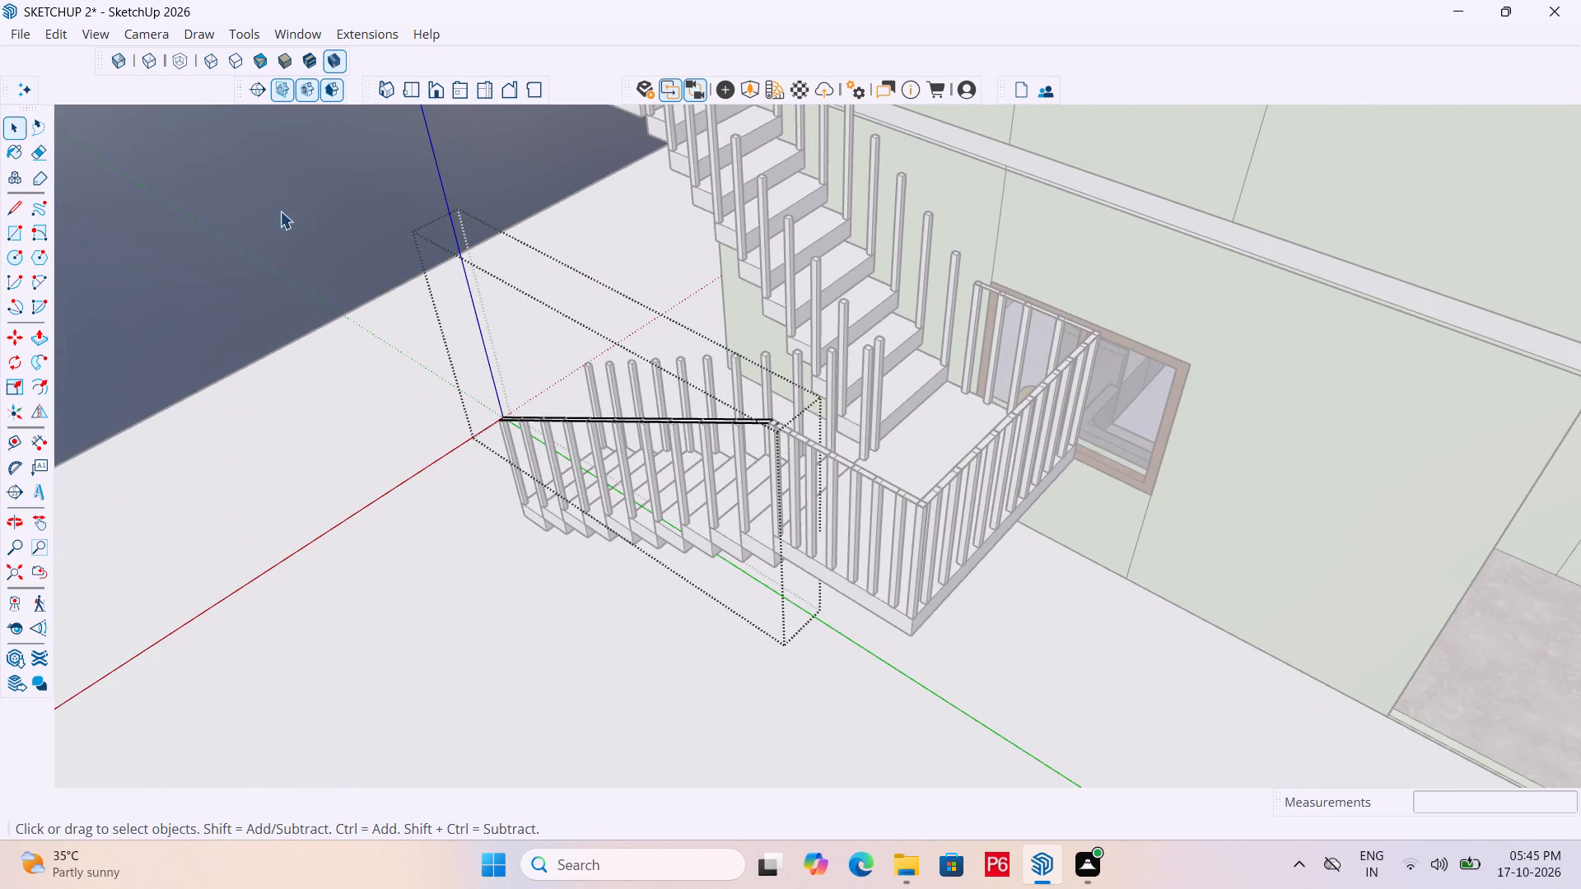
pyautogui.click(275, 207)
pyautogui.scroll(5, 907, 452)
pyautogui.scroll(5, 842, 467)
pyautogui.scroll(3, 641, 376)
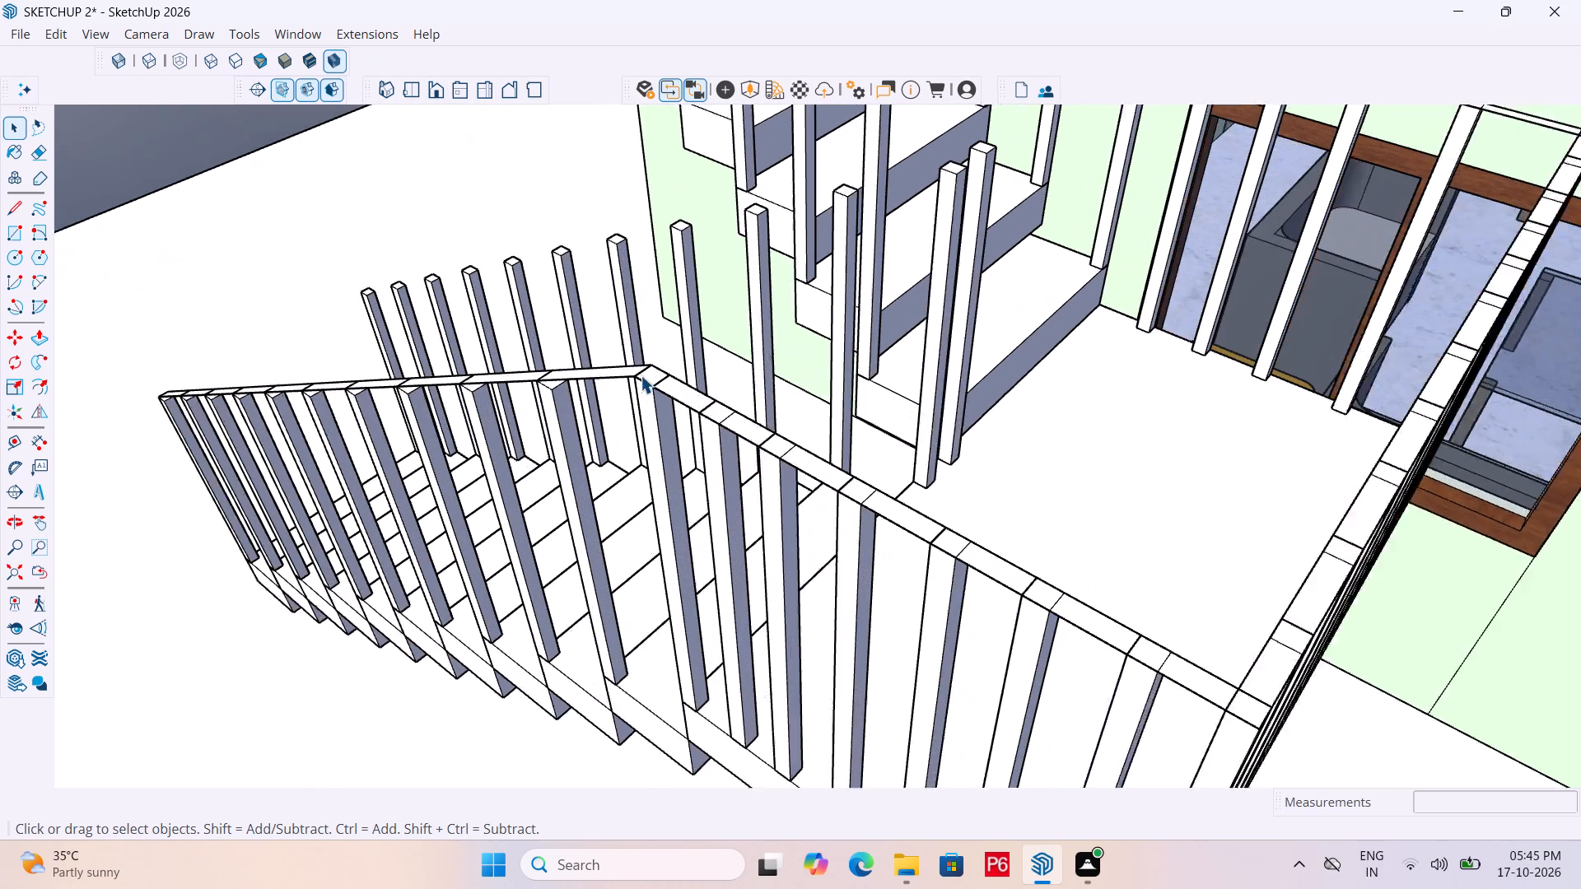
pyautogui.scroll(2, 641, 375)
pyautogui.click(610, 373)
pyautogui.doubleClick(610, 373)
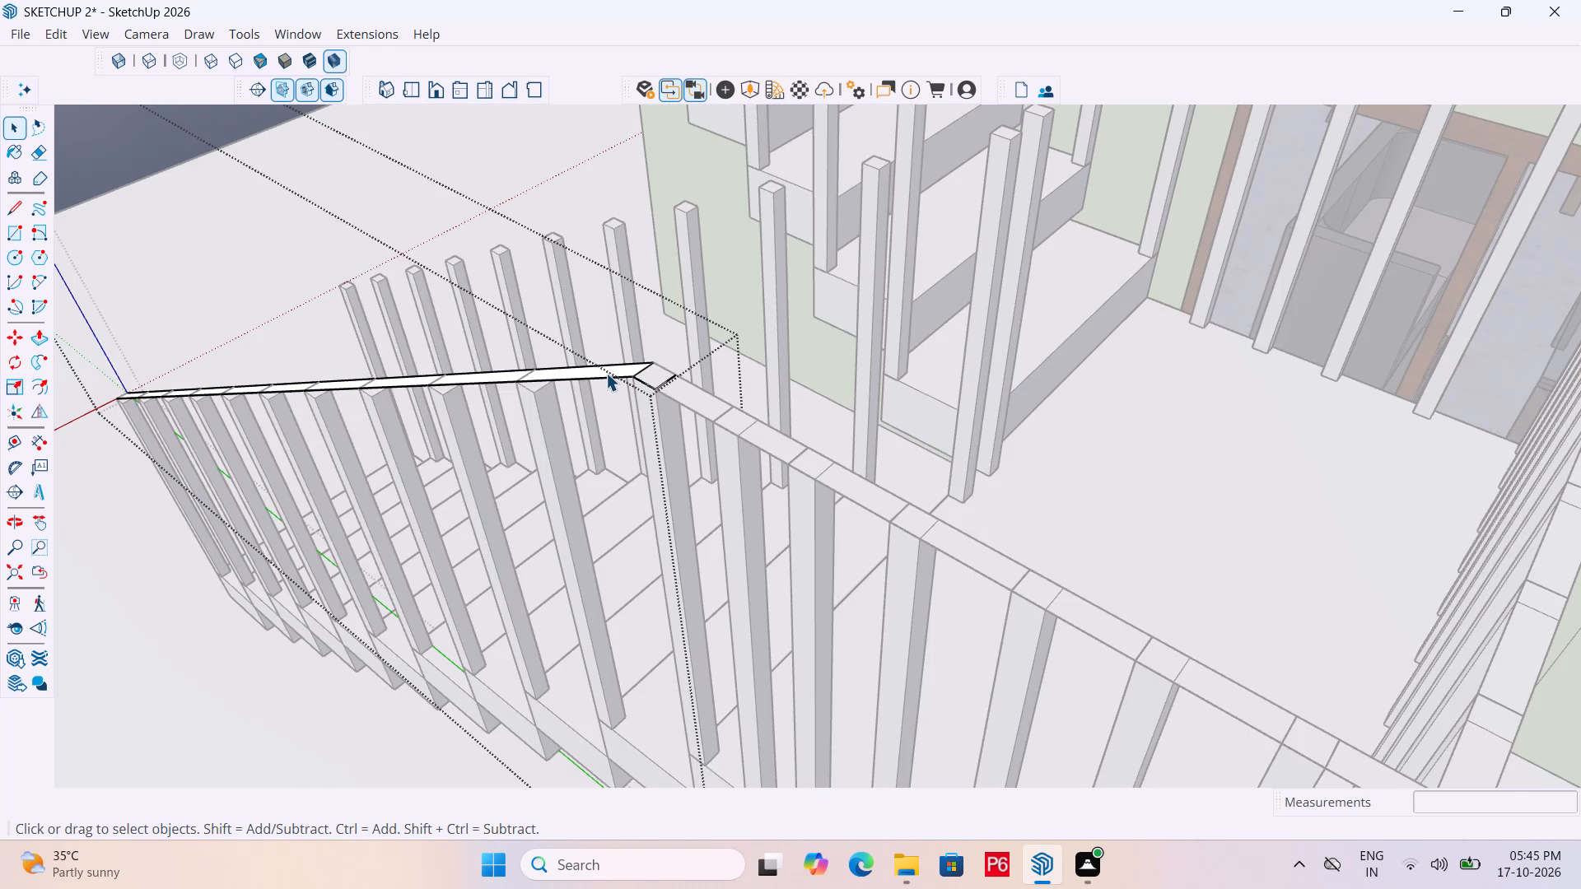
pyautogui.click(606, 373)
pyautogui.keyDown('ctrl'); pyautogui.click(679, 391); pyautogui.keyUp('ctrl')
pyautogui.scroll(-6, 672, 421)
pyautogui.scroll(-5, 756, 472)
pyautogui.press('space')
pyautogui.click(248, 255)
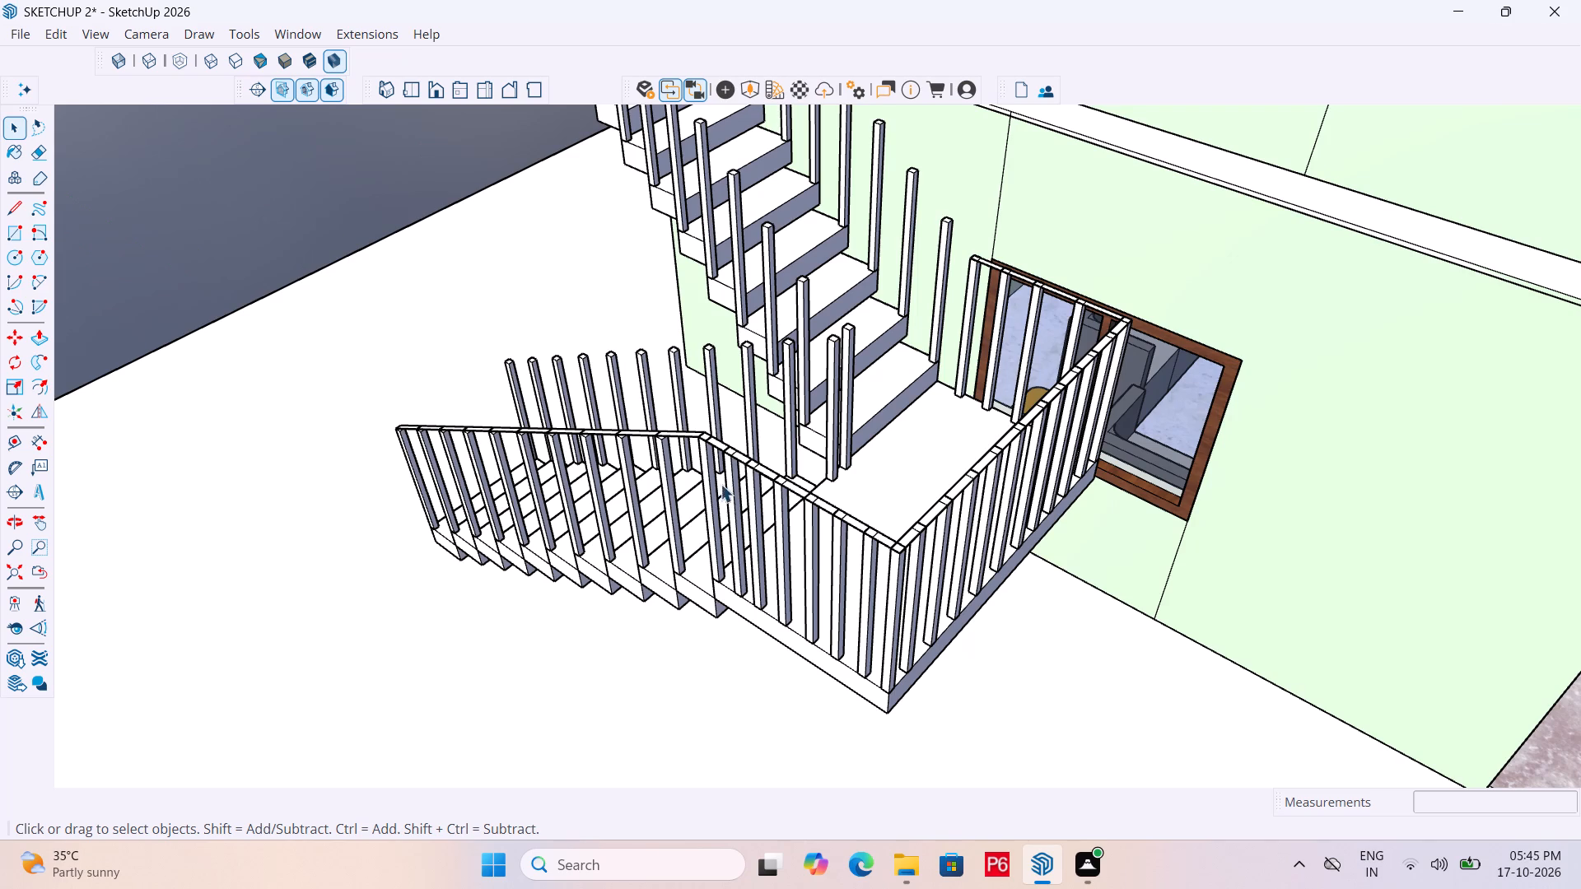
# Open the sloped handrail group and draw a 1 1/2" by 3' 5" rectangle inside it over the mid-landing's first row of posts.
pyautogui.scroll(5, 775, 408)
pyautogui.scroll(-4, 711, 417)
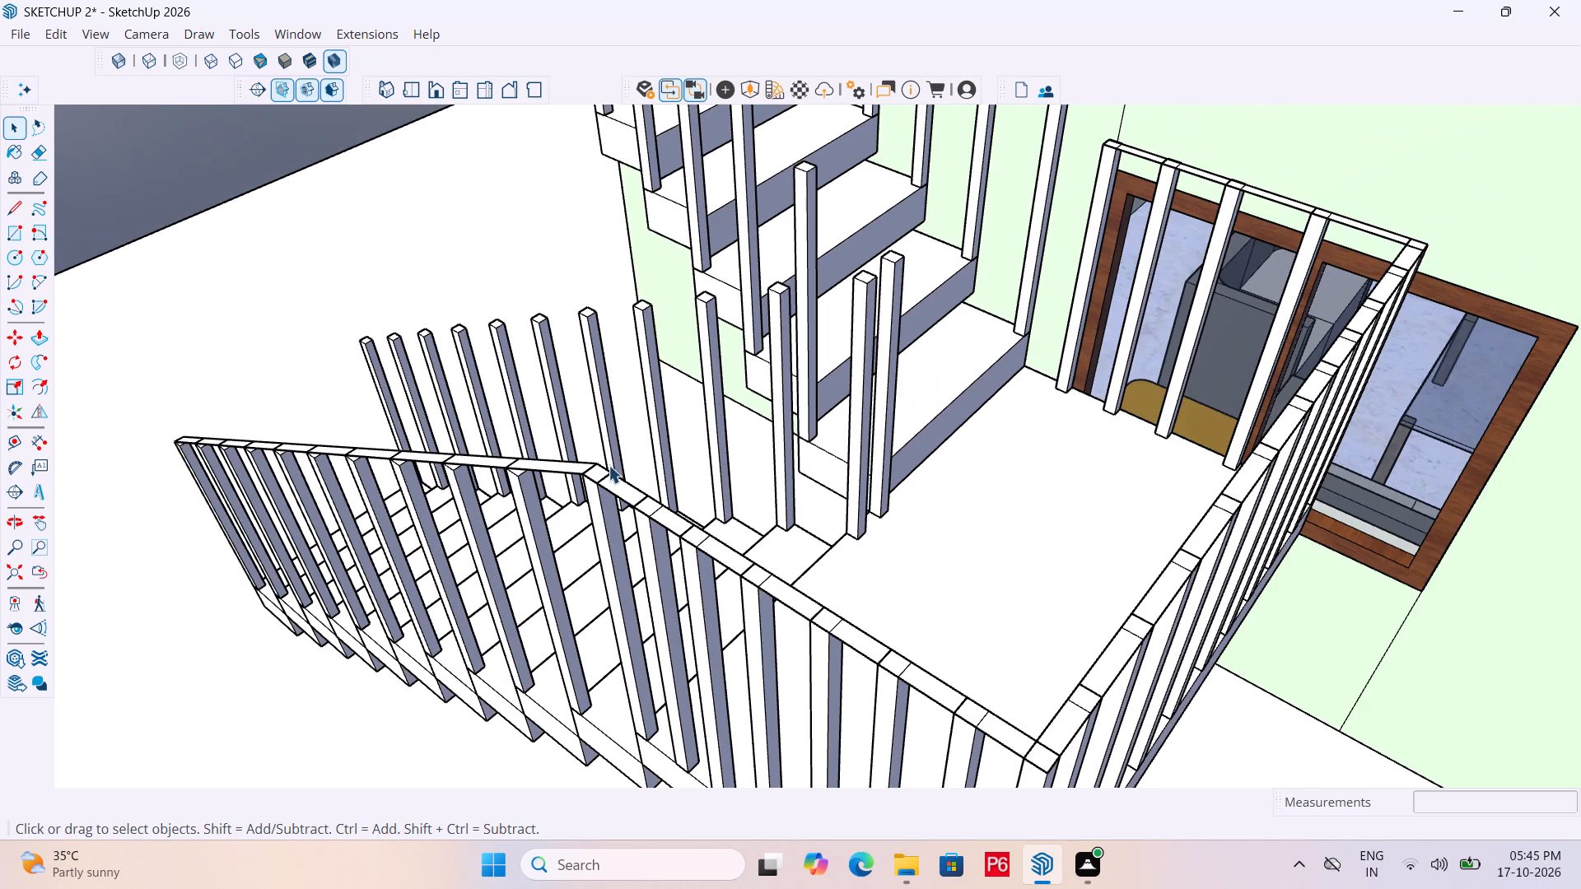
pyautogui.scroll(9, 595, 463)
pyautogui.click(566, 469)
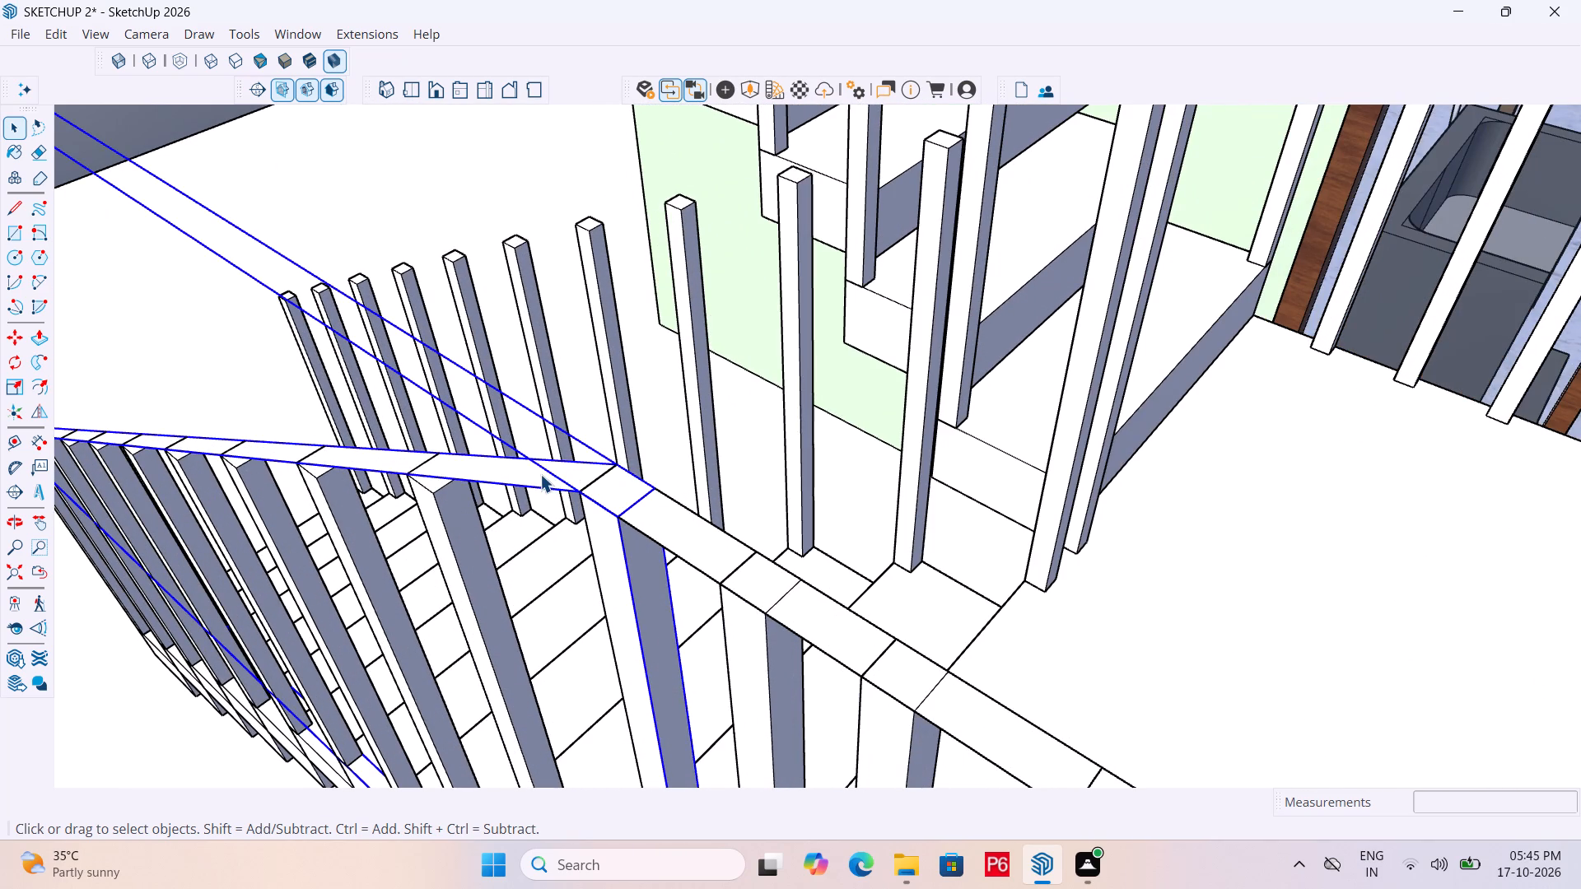
pyautogui.doubleClick(540, 474)
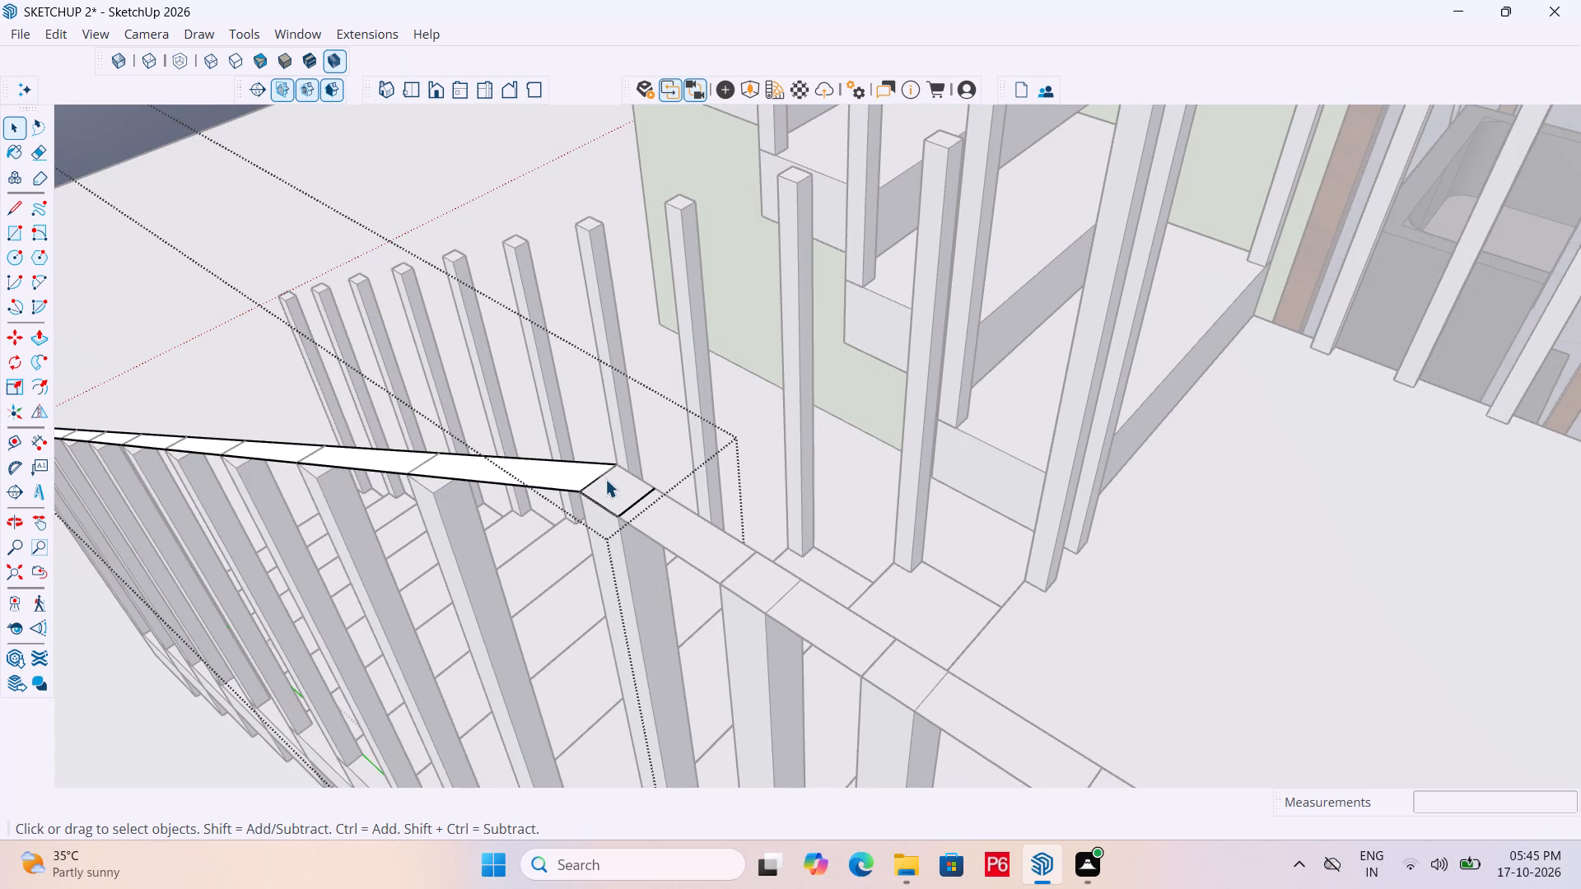
pyautogui.press('r')
pyautogui.click(621, 468)
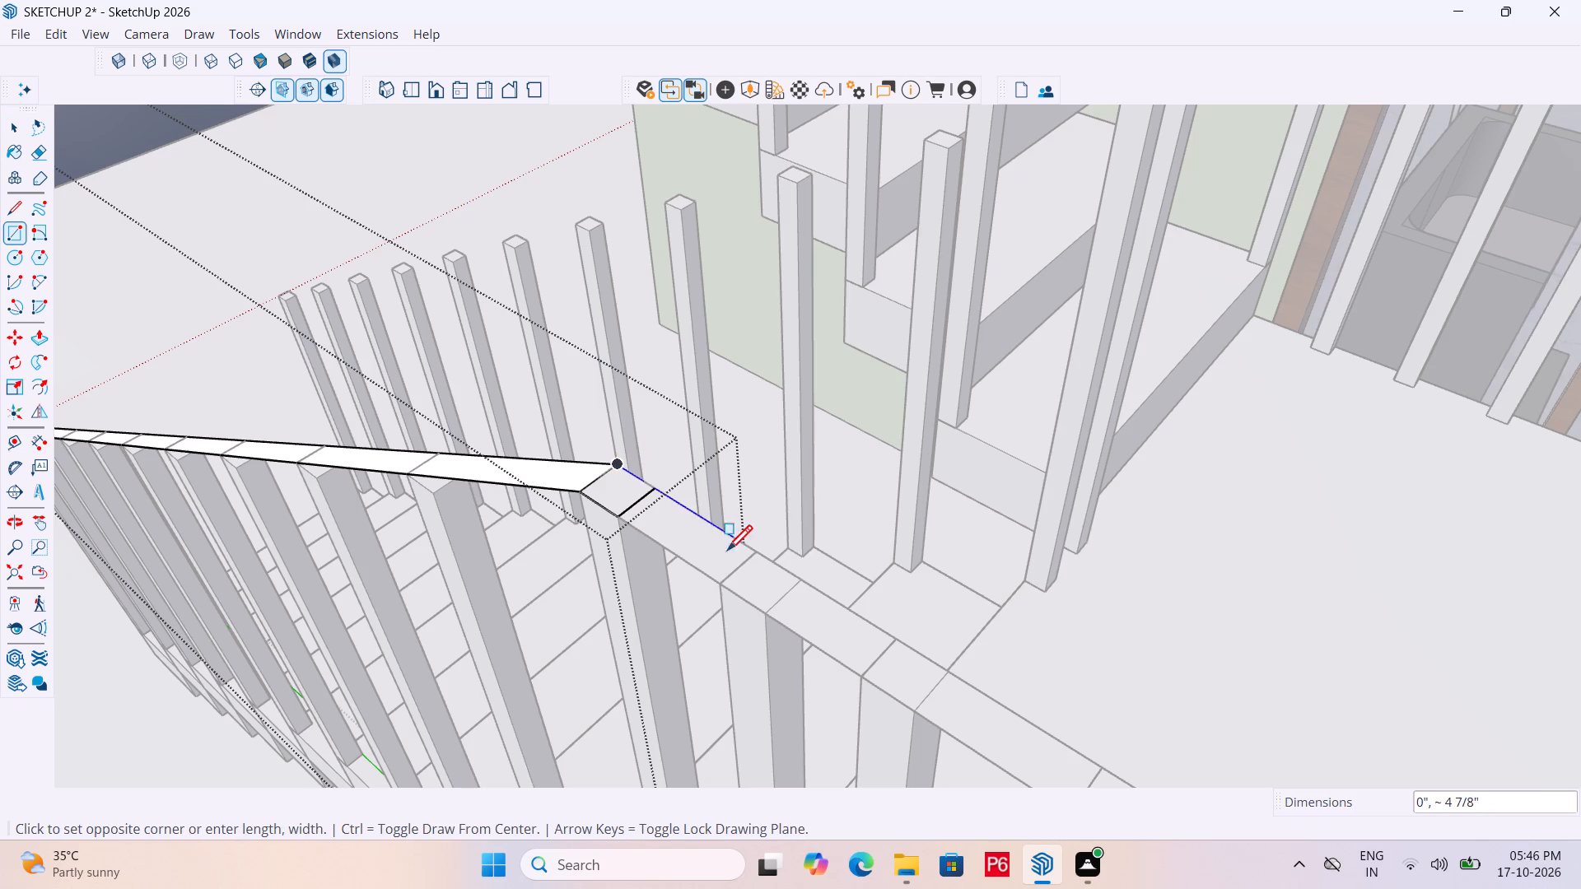
pyautogui.scroll(-7, 499, 421)
pyautogui.scroll(8, 656, 545)
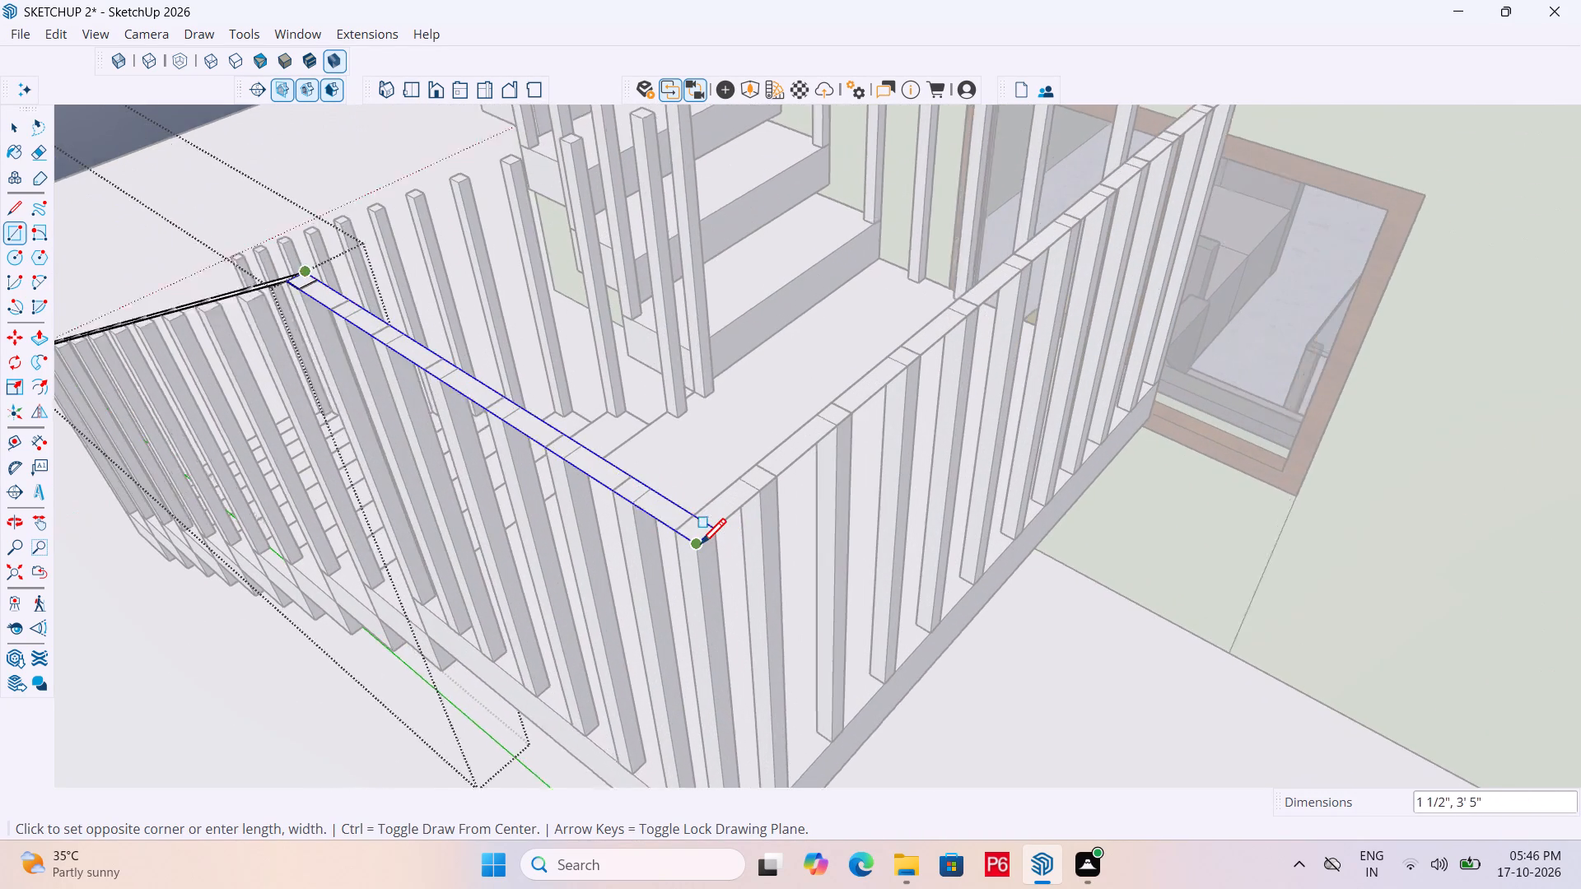
pyautogui.scroll(2, 701, 547)
pyautogui.click(701, 547)
# Draw a 1 5/8" by 6' 2 7/8" rectangle inside the handrail group over the long outer row of mid-landing posts.
pyautogui.moveTo(696, 547); pyautogui.dragTo(703, 539)
pyautogui.scroll(-5, 836, 459)
pyautogui.scroll(12, 1090, 208)
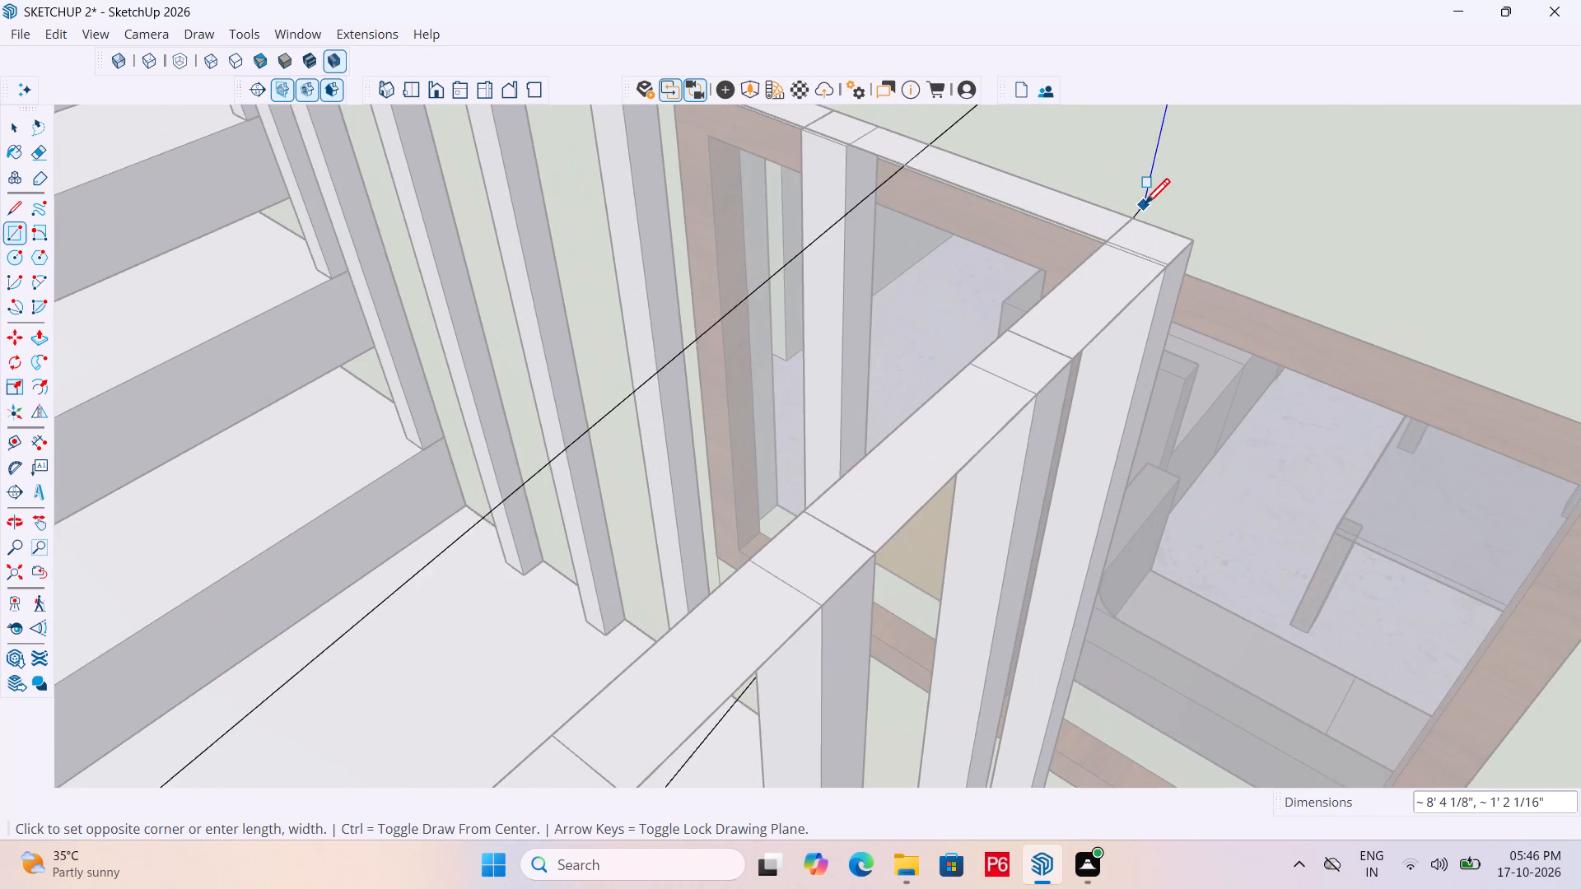
pyautogui.click(1138, 223)
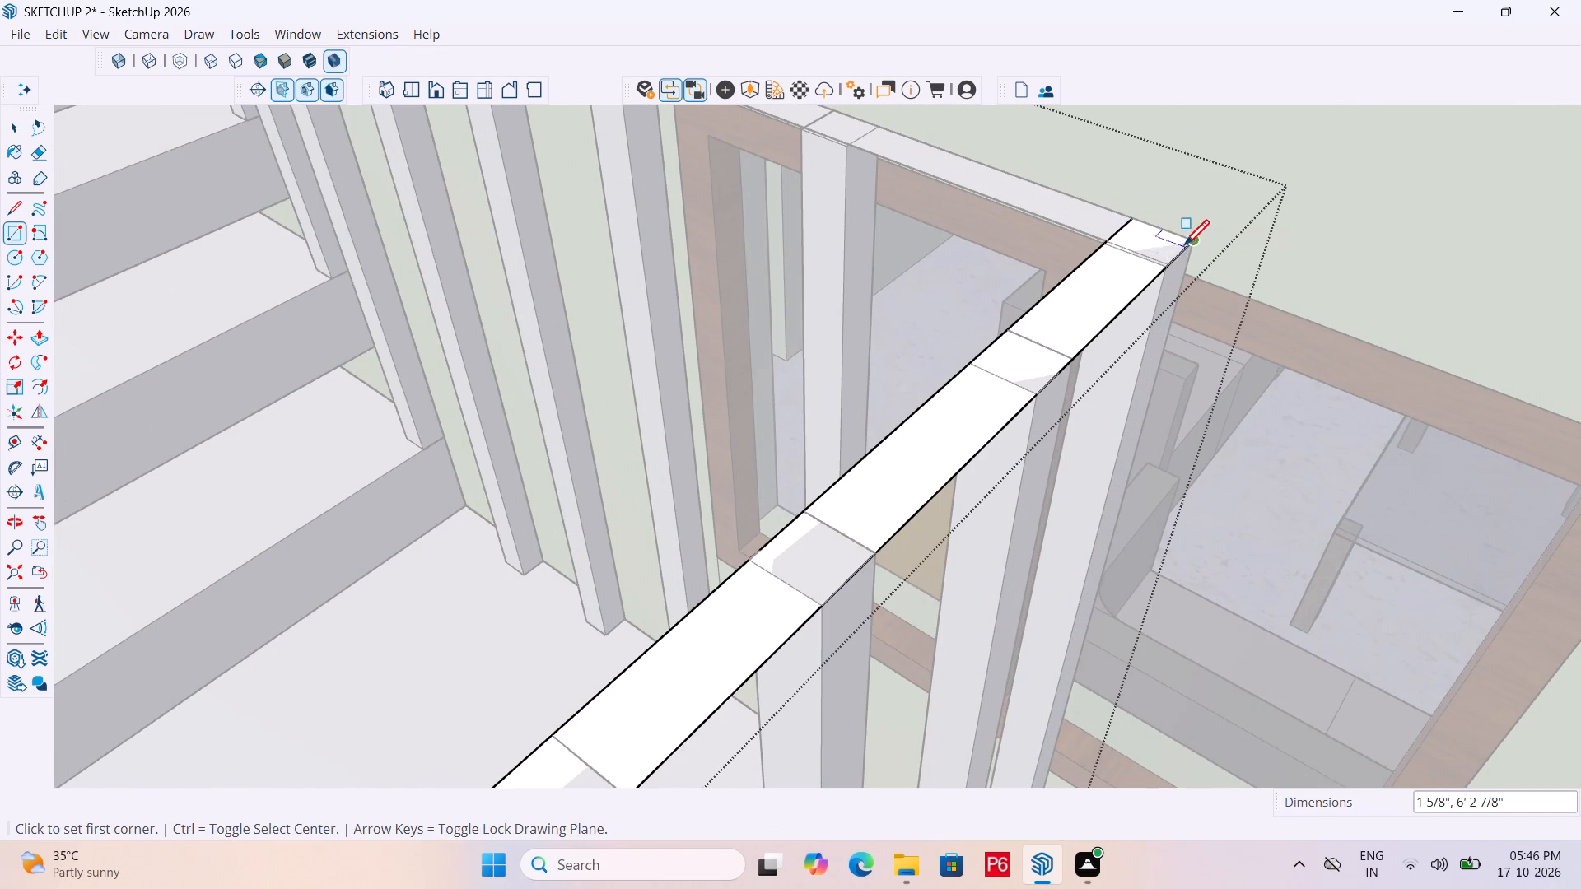
# Draw a rectangle in the same group over the window-side row of mid-landing post tops, from the outer corner to the last post.
pyautogui.click(1189, 244)
pyautogui.scroll(-5, 1164, 372)
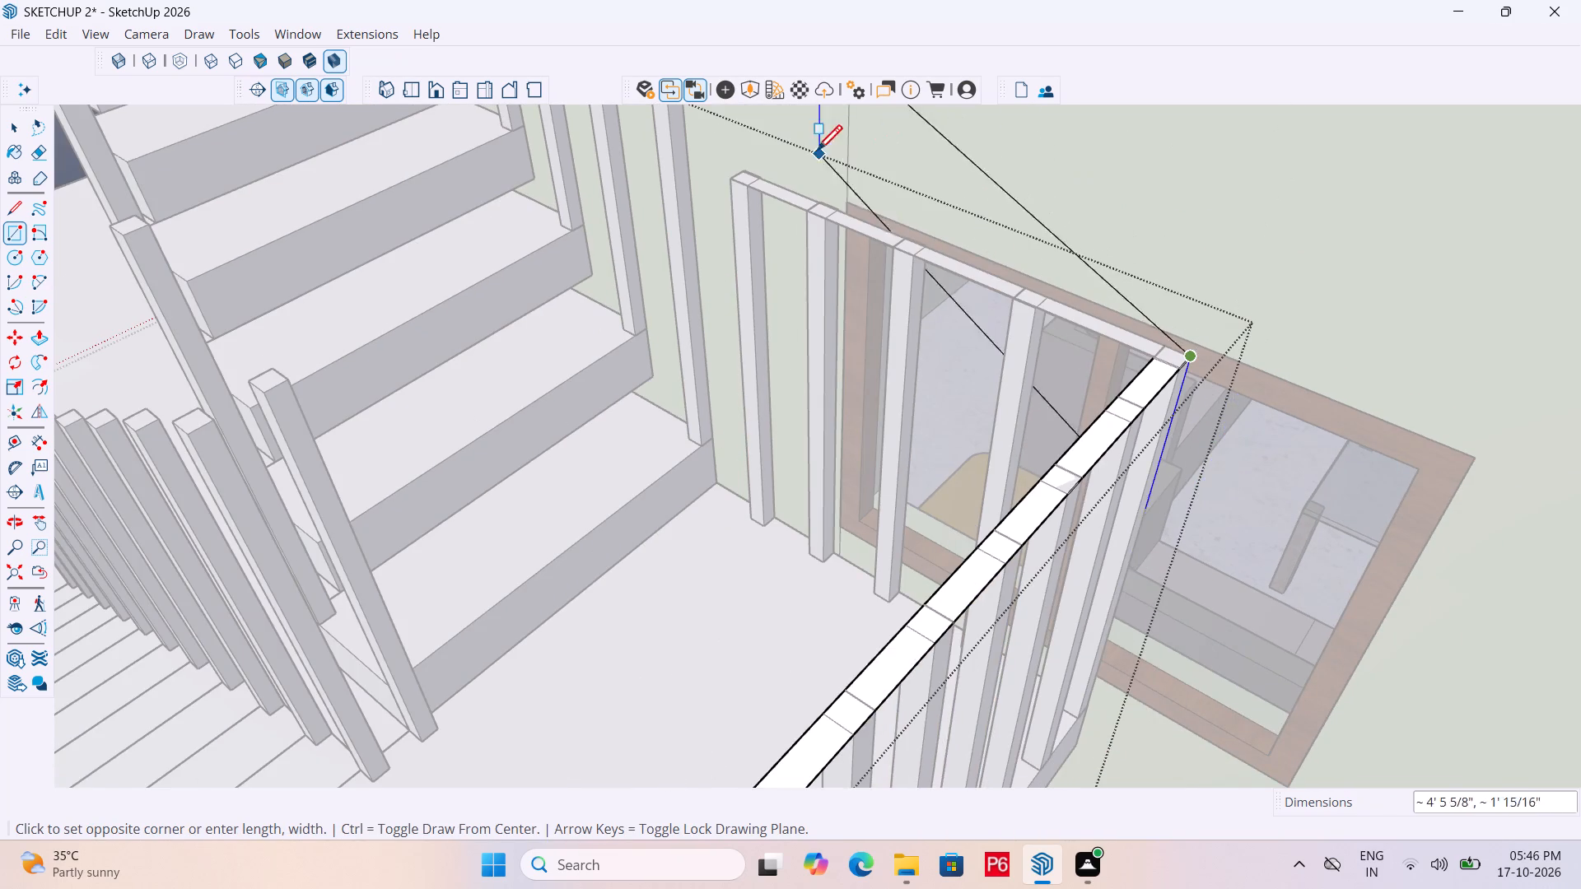
pyautogui.scroll(4, 817, 153)
pyautogui.scroll(10, 697, 184)
pyautogui.scroll(-4, 642, 242)
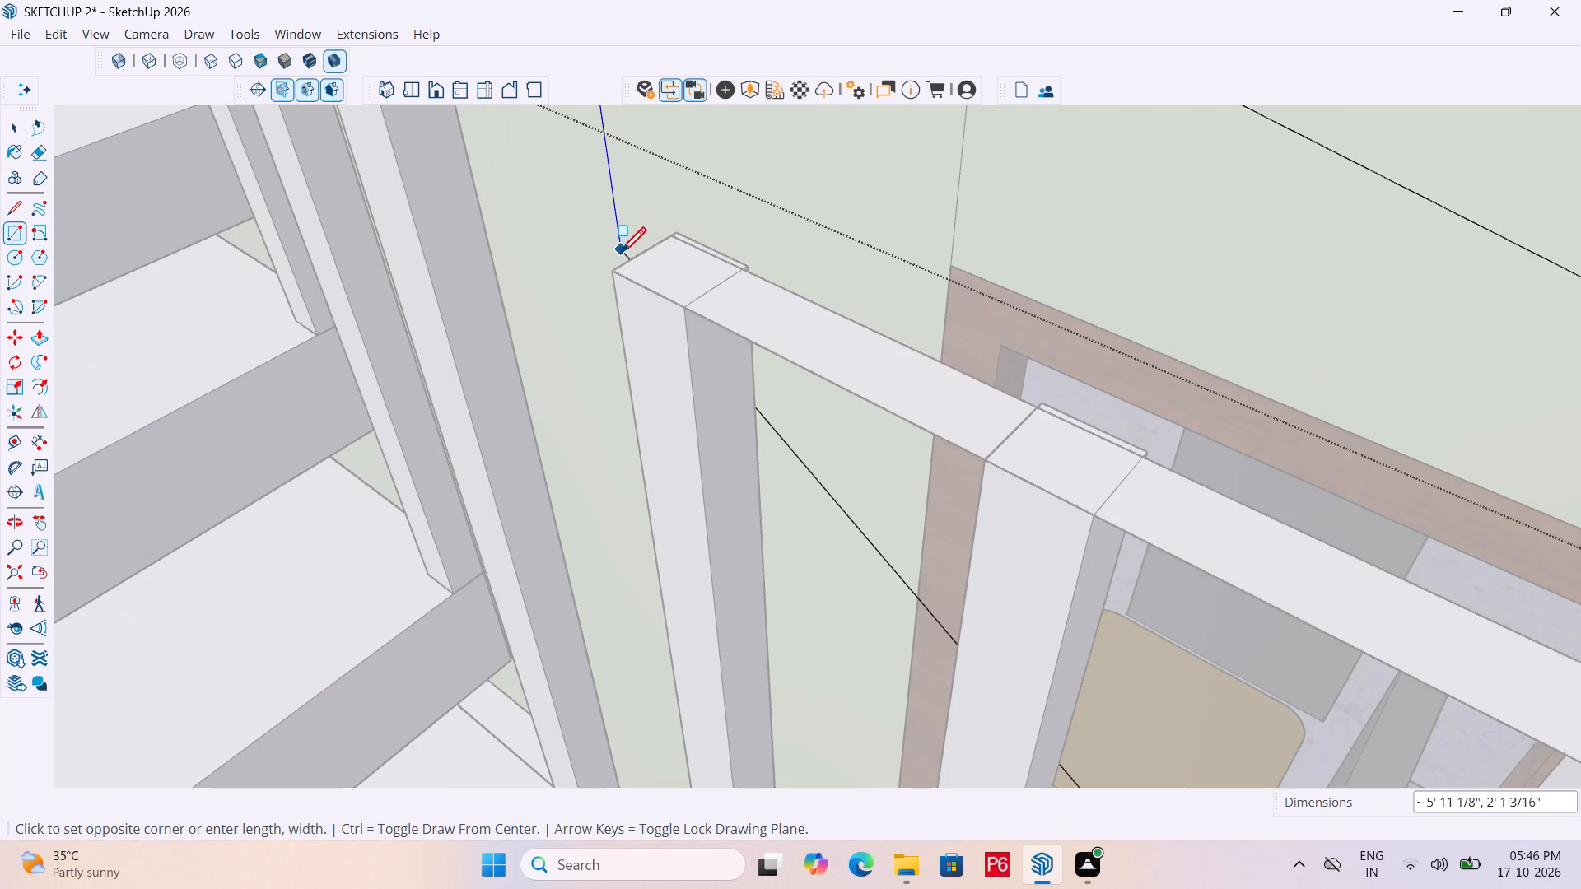
pyautogui.click(623, 267)
# Close the handrail group and save the model.
pyautogui.scroll(-7, 630, 228)
pyautogui.scroll(-6, 782, 236)
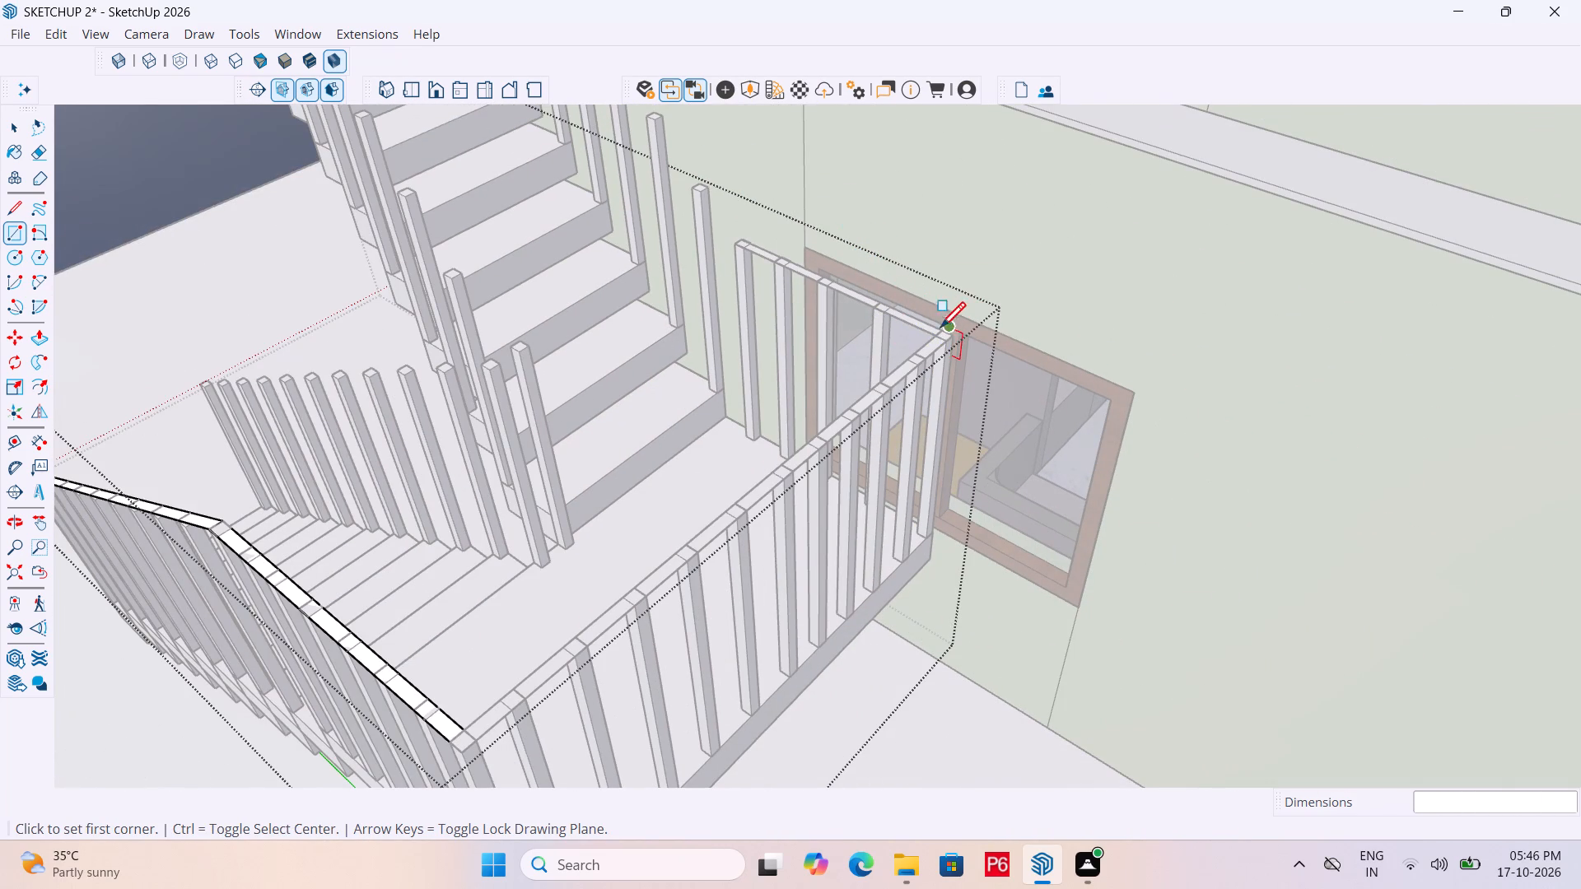
pyautogui.scroll(5, 483, 752)
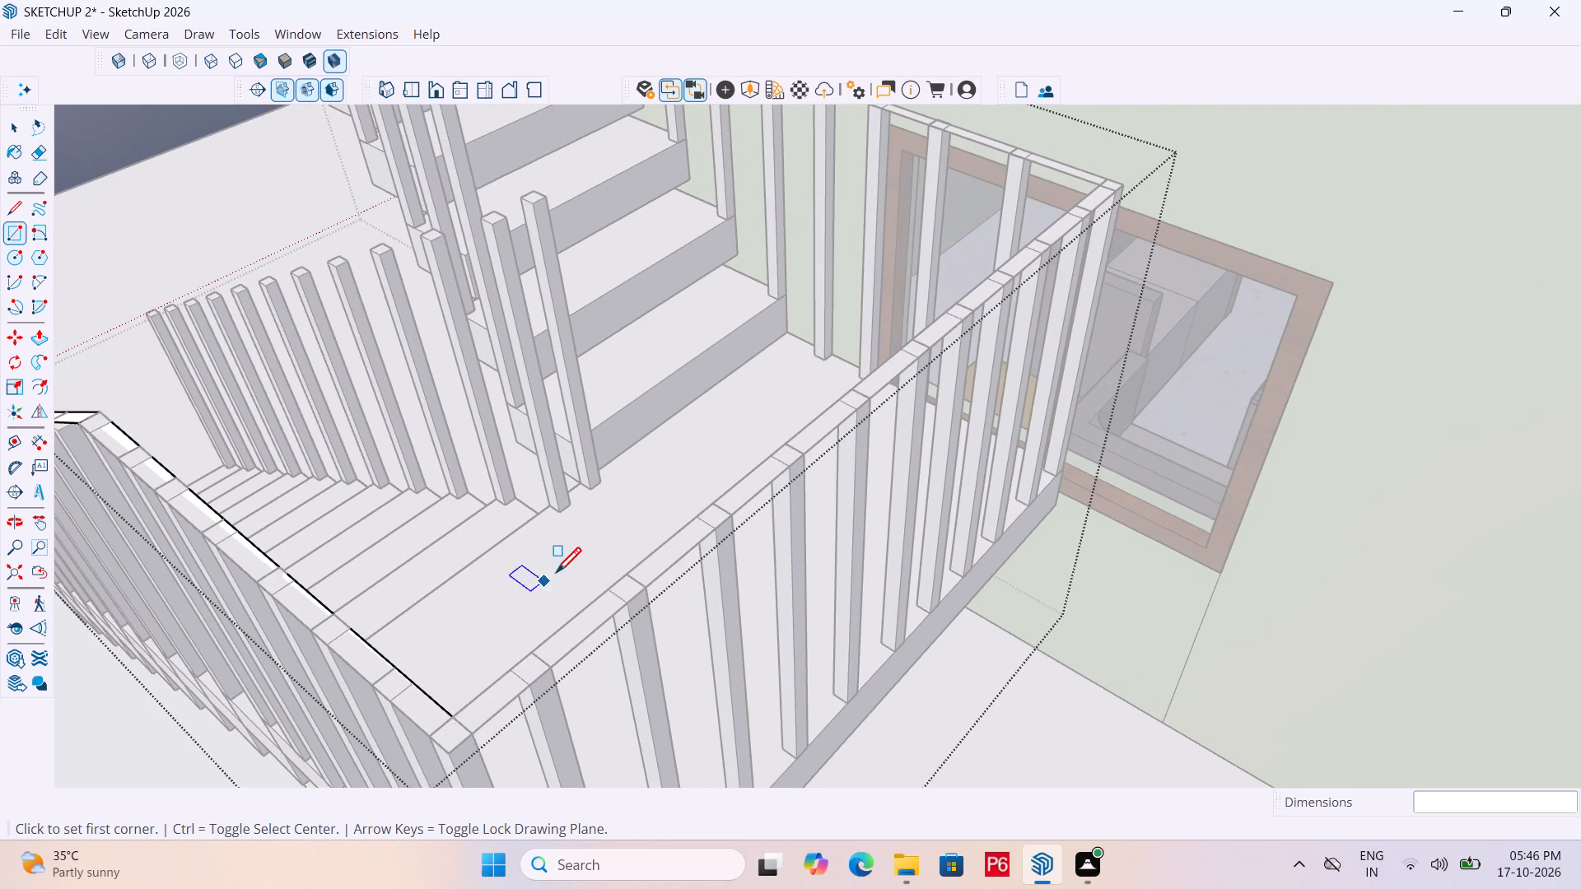
pyautogui.scroll(-5, 556, 575)
pyautogui.press('space')
pyautogui.click(169, 177)
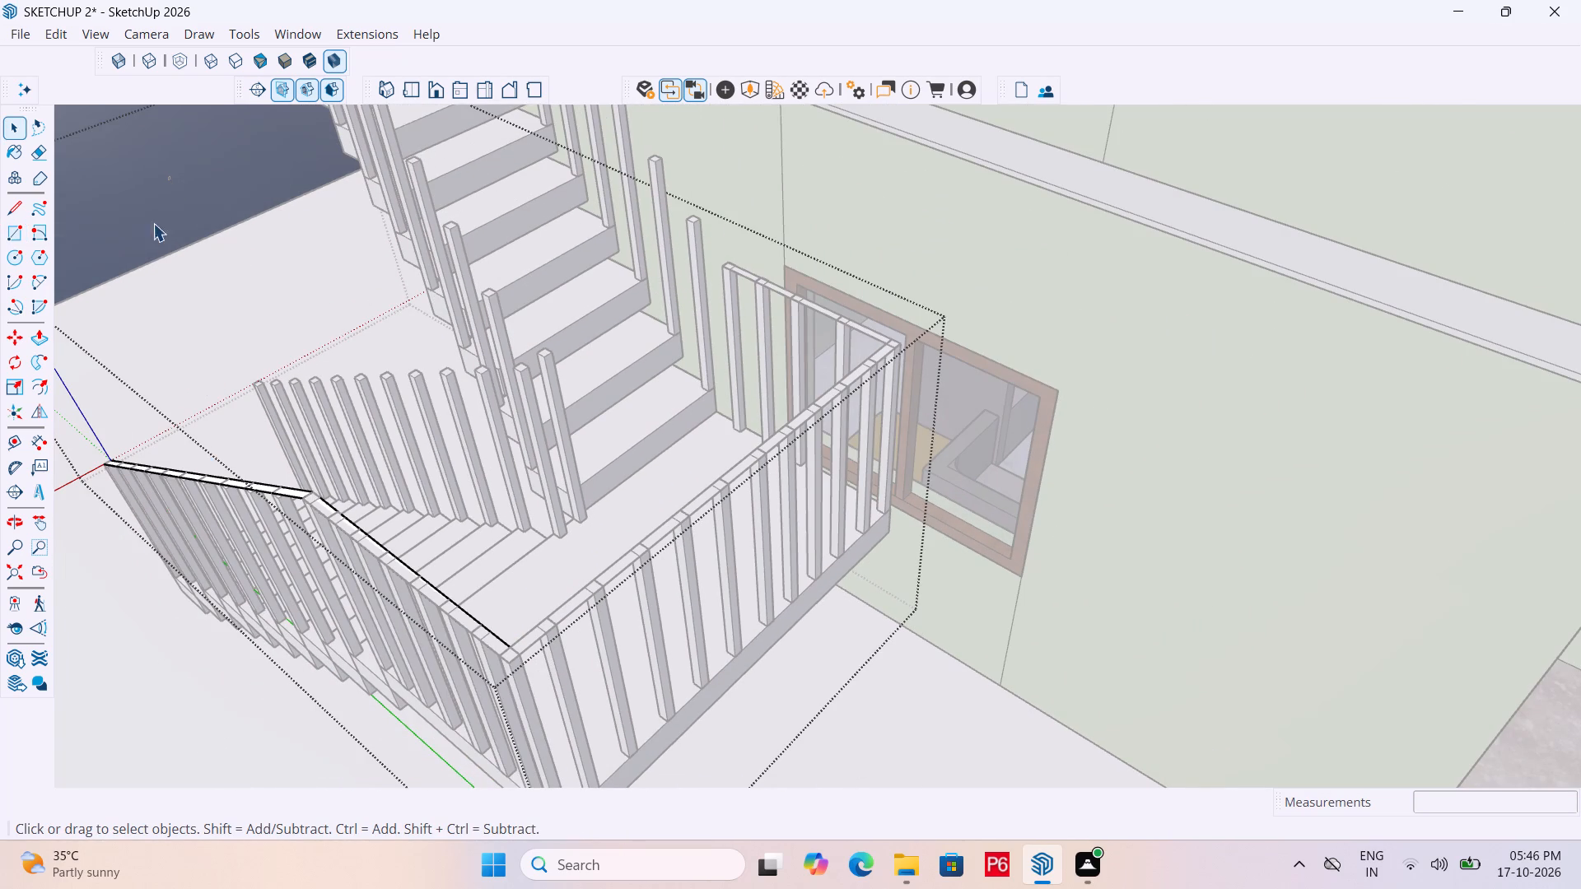
pyautogui.doubleClick(153, 205)
pyautogui.moveTo(431, 398); pyautogui.dragTo(569, 400, button='middle')
pyautogui.hotkey('ctrl', 's')
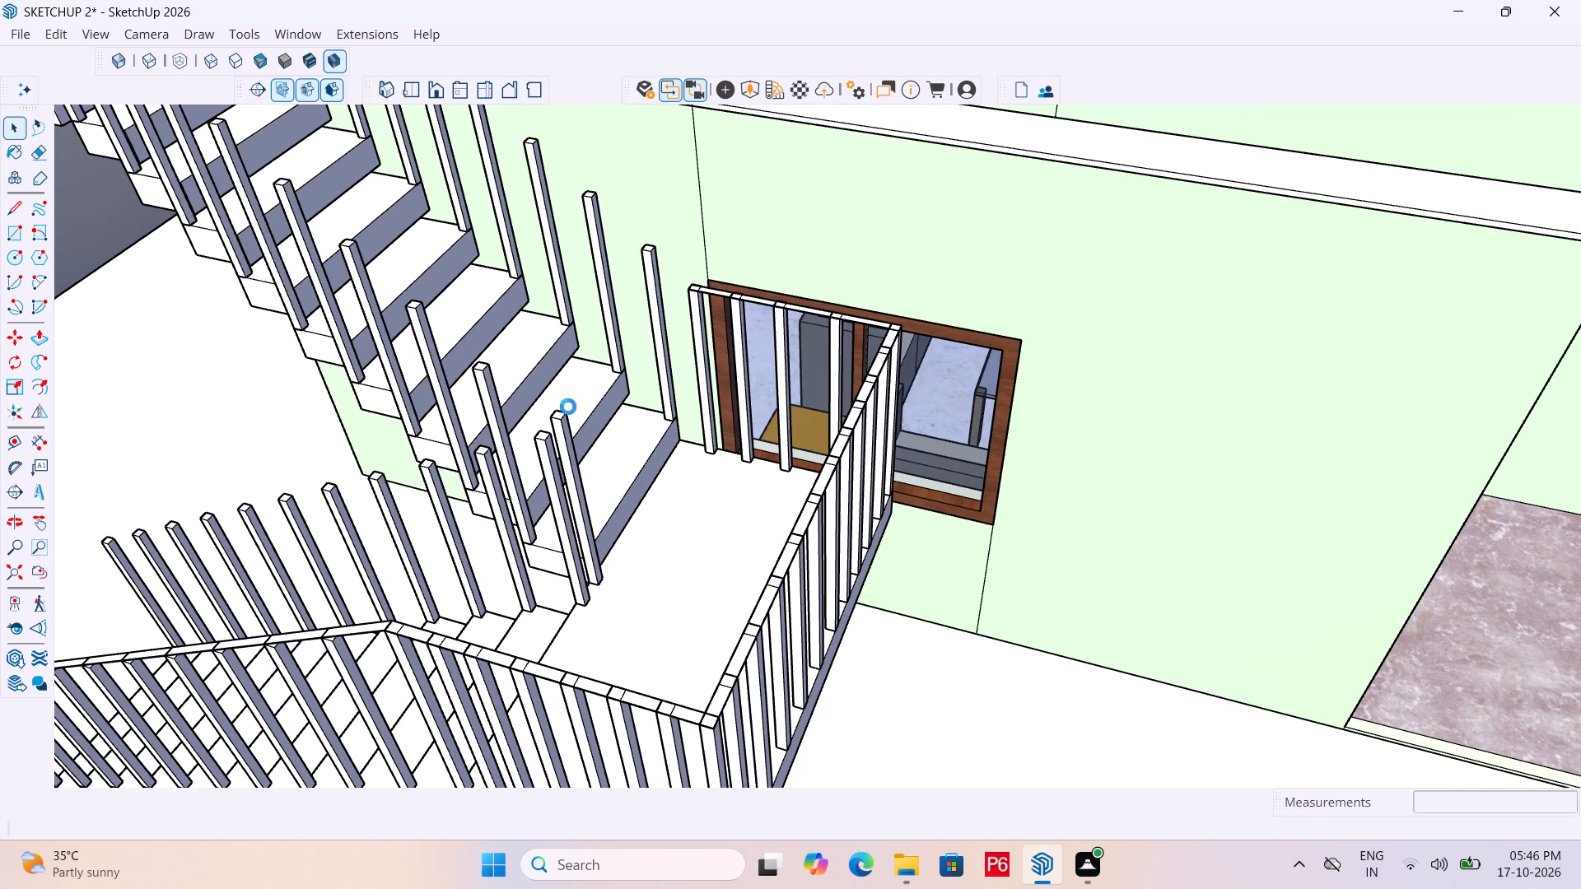
pyautogui.hotkey('ctrl', 's')
# Examine the handrail outline along the lower flight and around the mid-landing corners.
pyautogui.scroll(-4, 796, 369)
pyautogui.scroll(4, 453, 519)
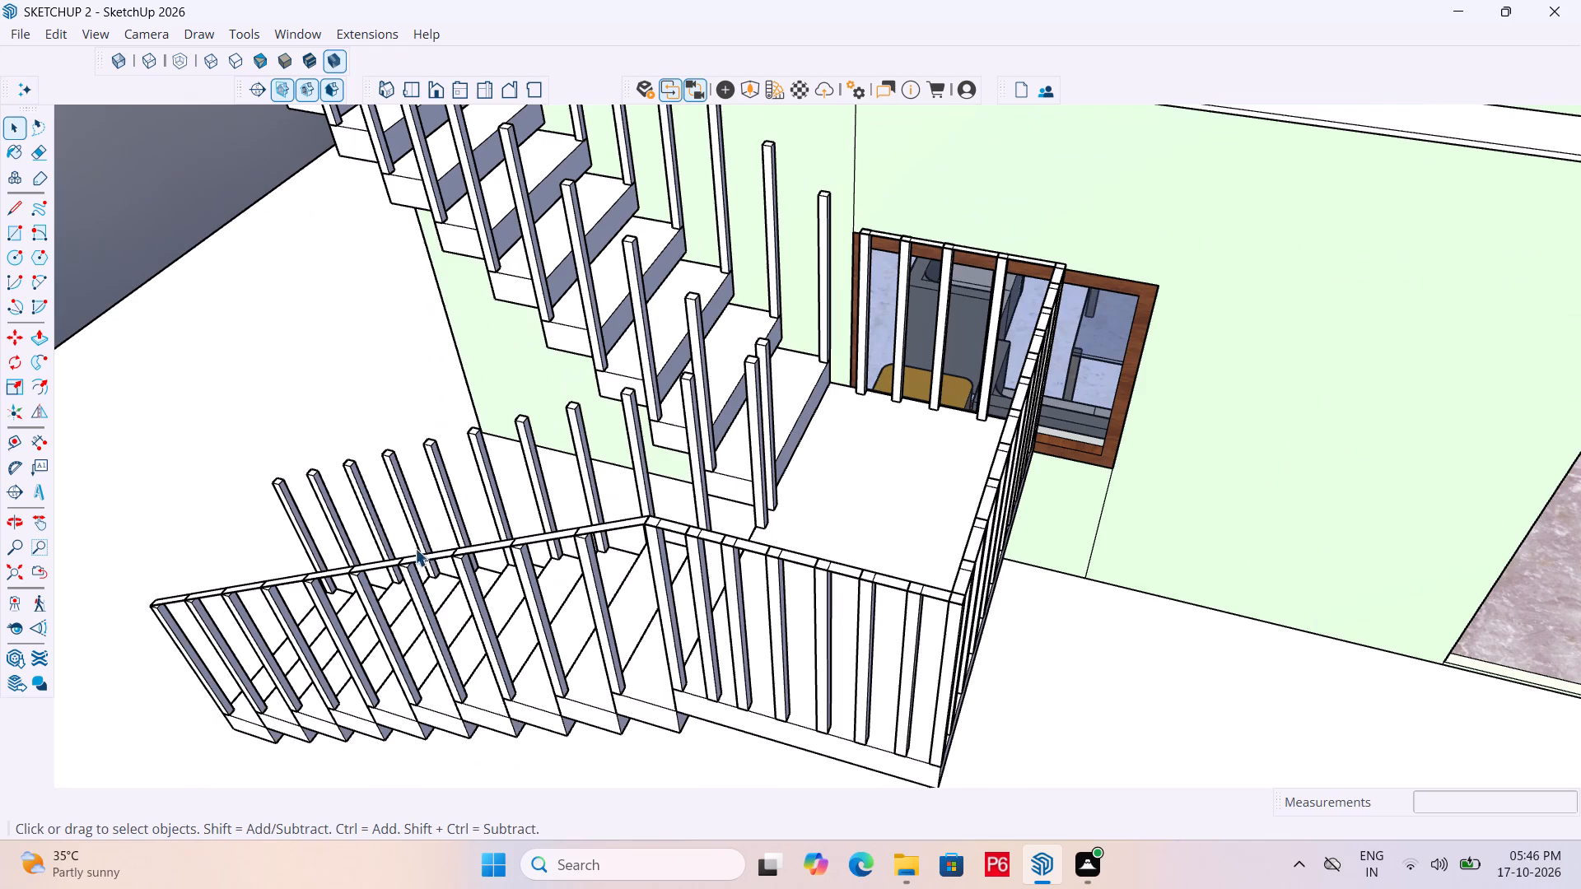
pyautogui.moveTo(779, 527); pyautogui.dragTo(552, 574, button='middle')
pyautogui.scroll(4, 412, 441)
pyautogui.scroll(6, 249, 351)
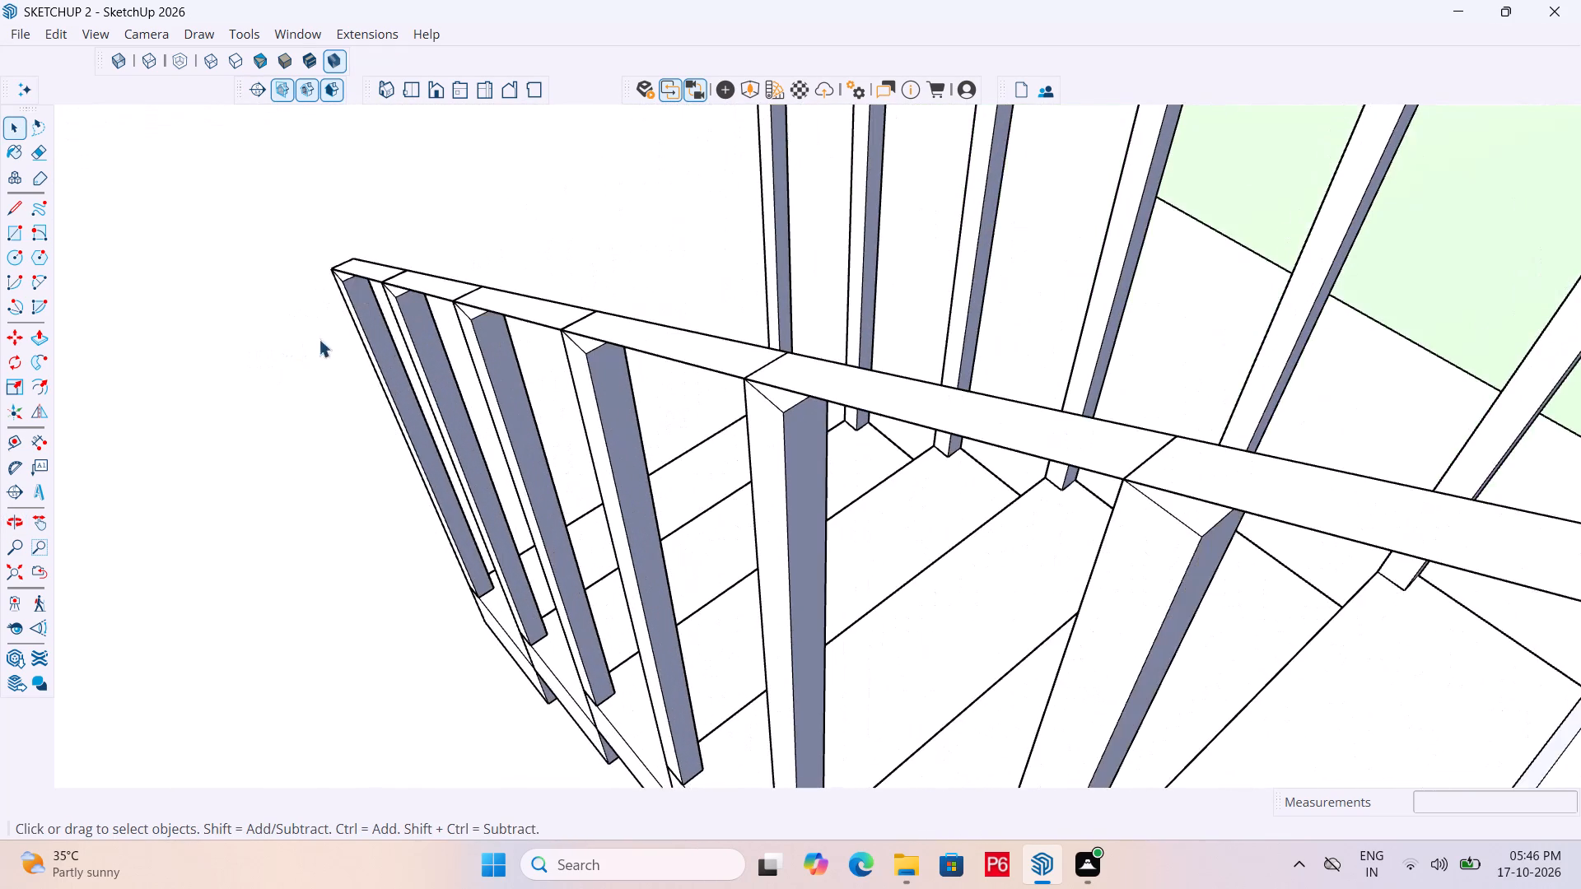
pyautogui.scroll(-6, 308, 287)
pyautogui.scroll(-6, 474, 388)
pyautogui.scroll(3, 617, 434)
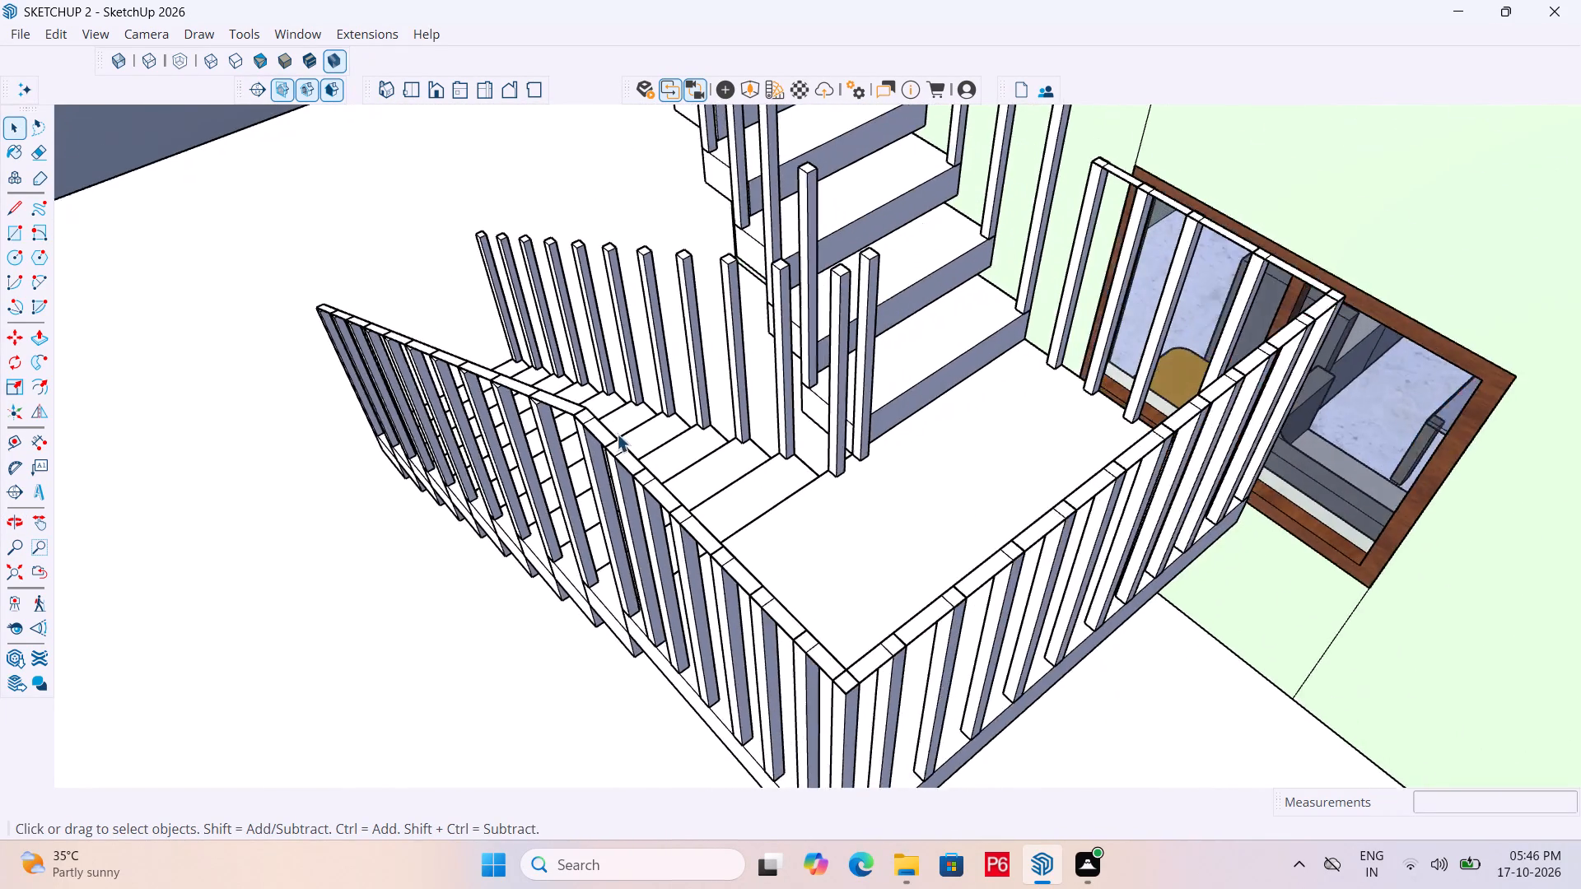
pyautogui.scroll(12, 617, 434)
pyautogui.scroll(-6, 731, 396)
pyautogui.scroll(-5, 637, 436)
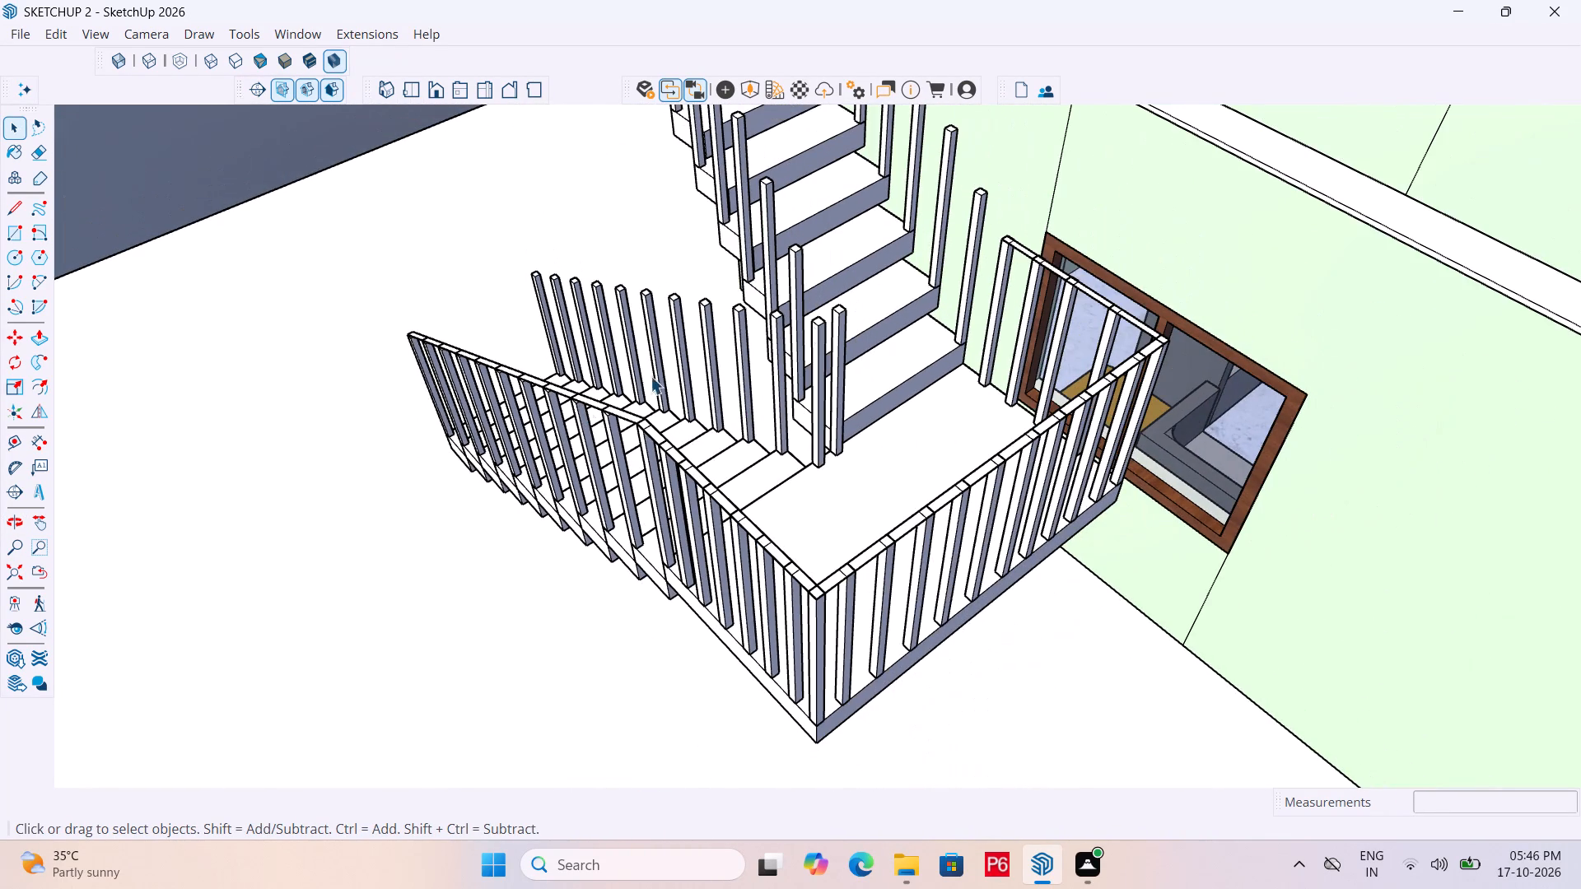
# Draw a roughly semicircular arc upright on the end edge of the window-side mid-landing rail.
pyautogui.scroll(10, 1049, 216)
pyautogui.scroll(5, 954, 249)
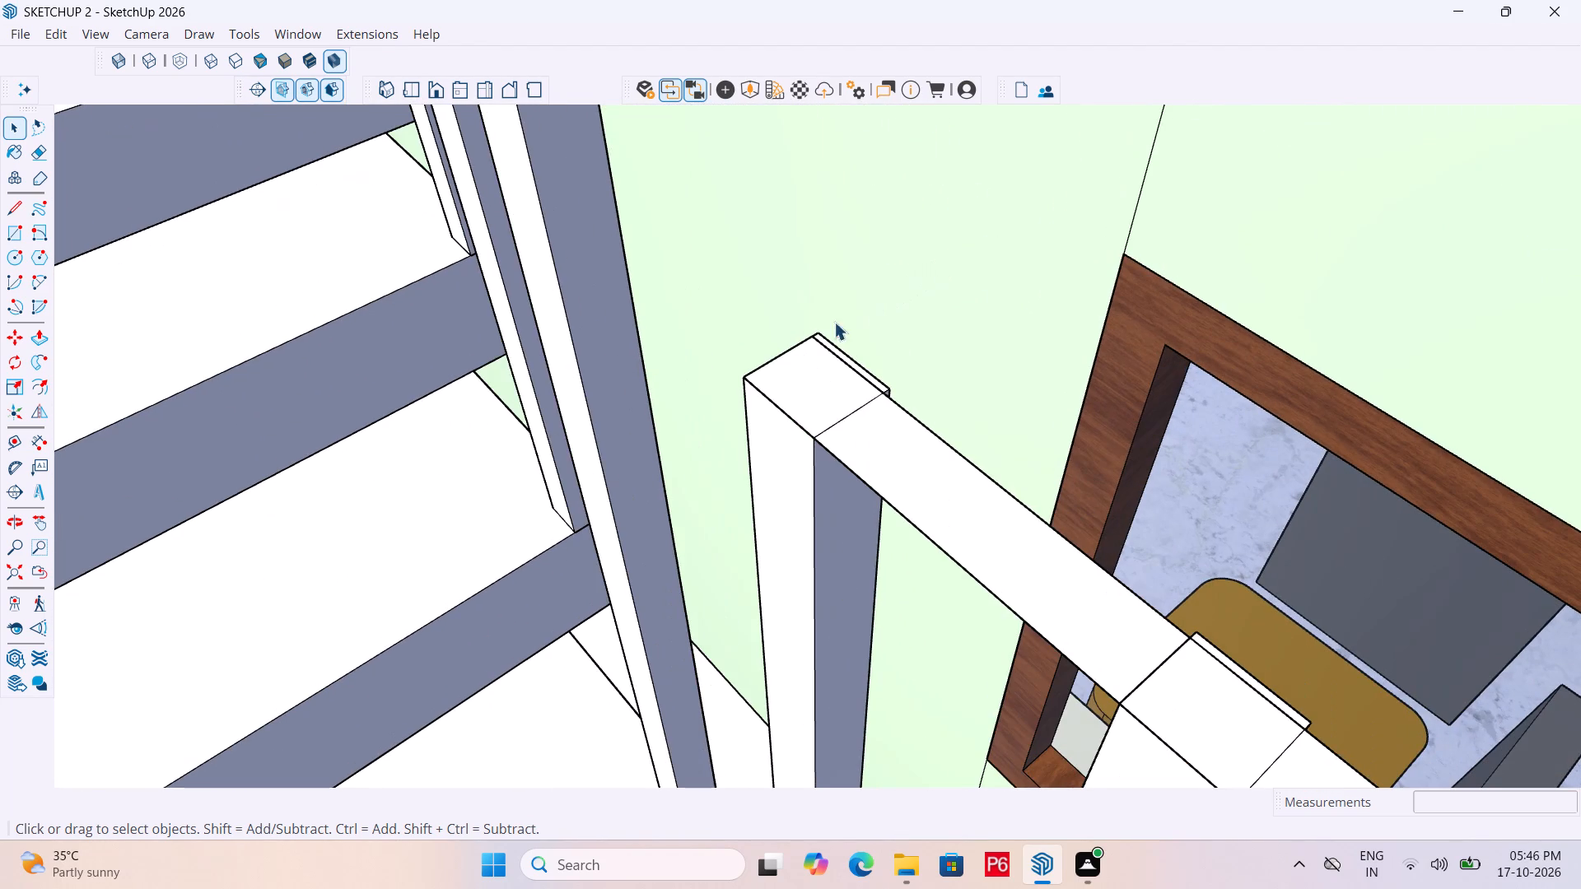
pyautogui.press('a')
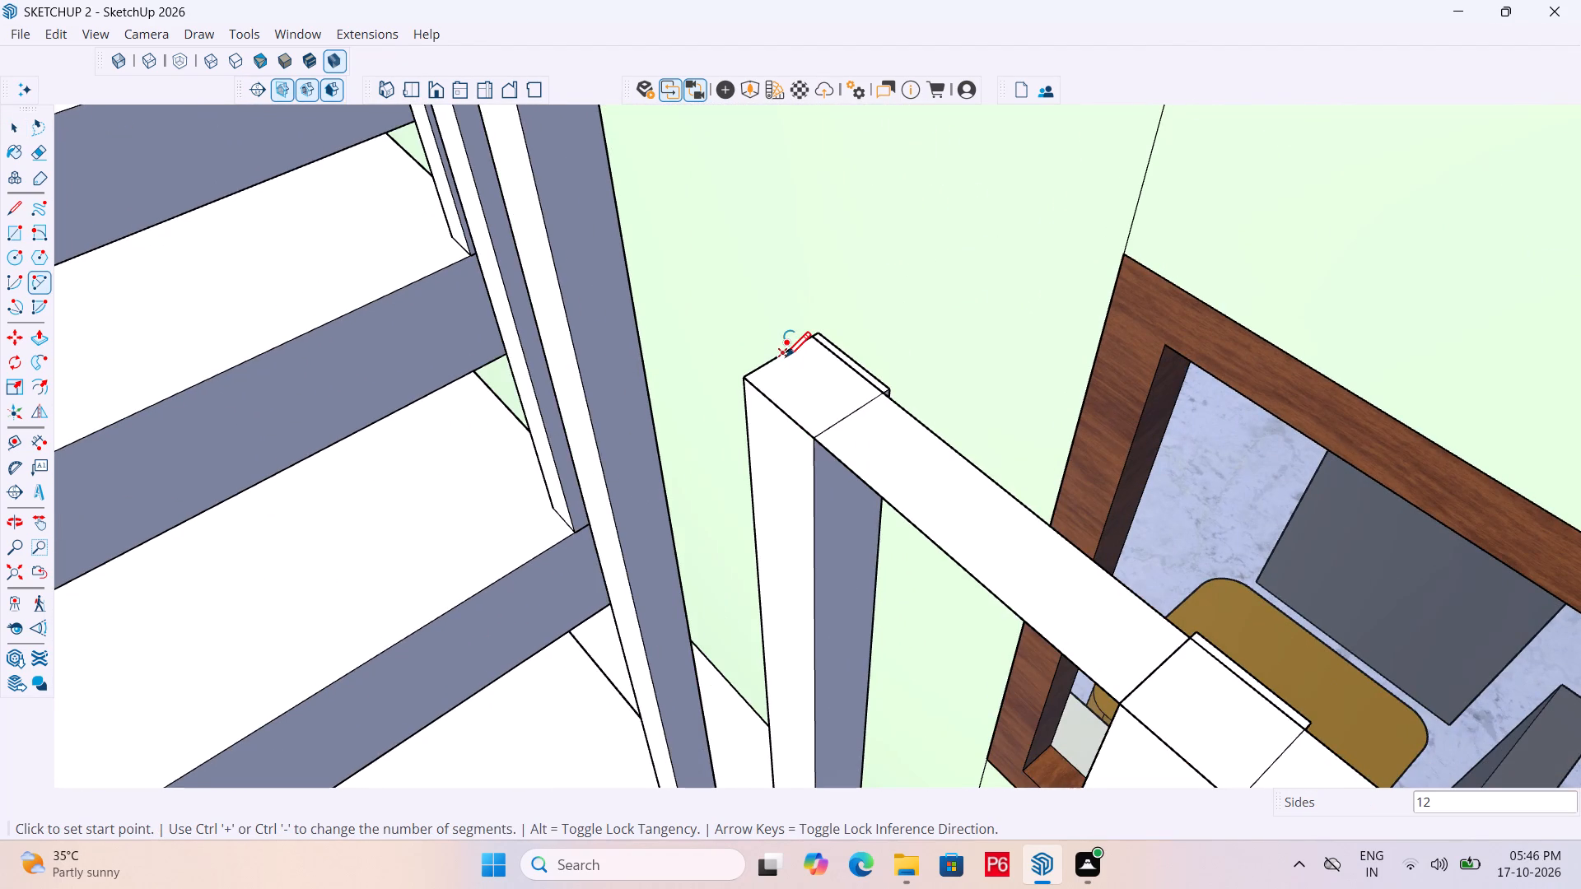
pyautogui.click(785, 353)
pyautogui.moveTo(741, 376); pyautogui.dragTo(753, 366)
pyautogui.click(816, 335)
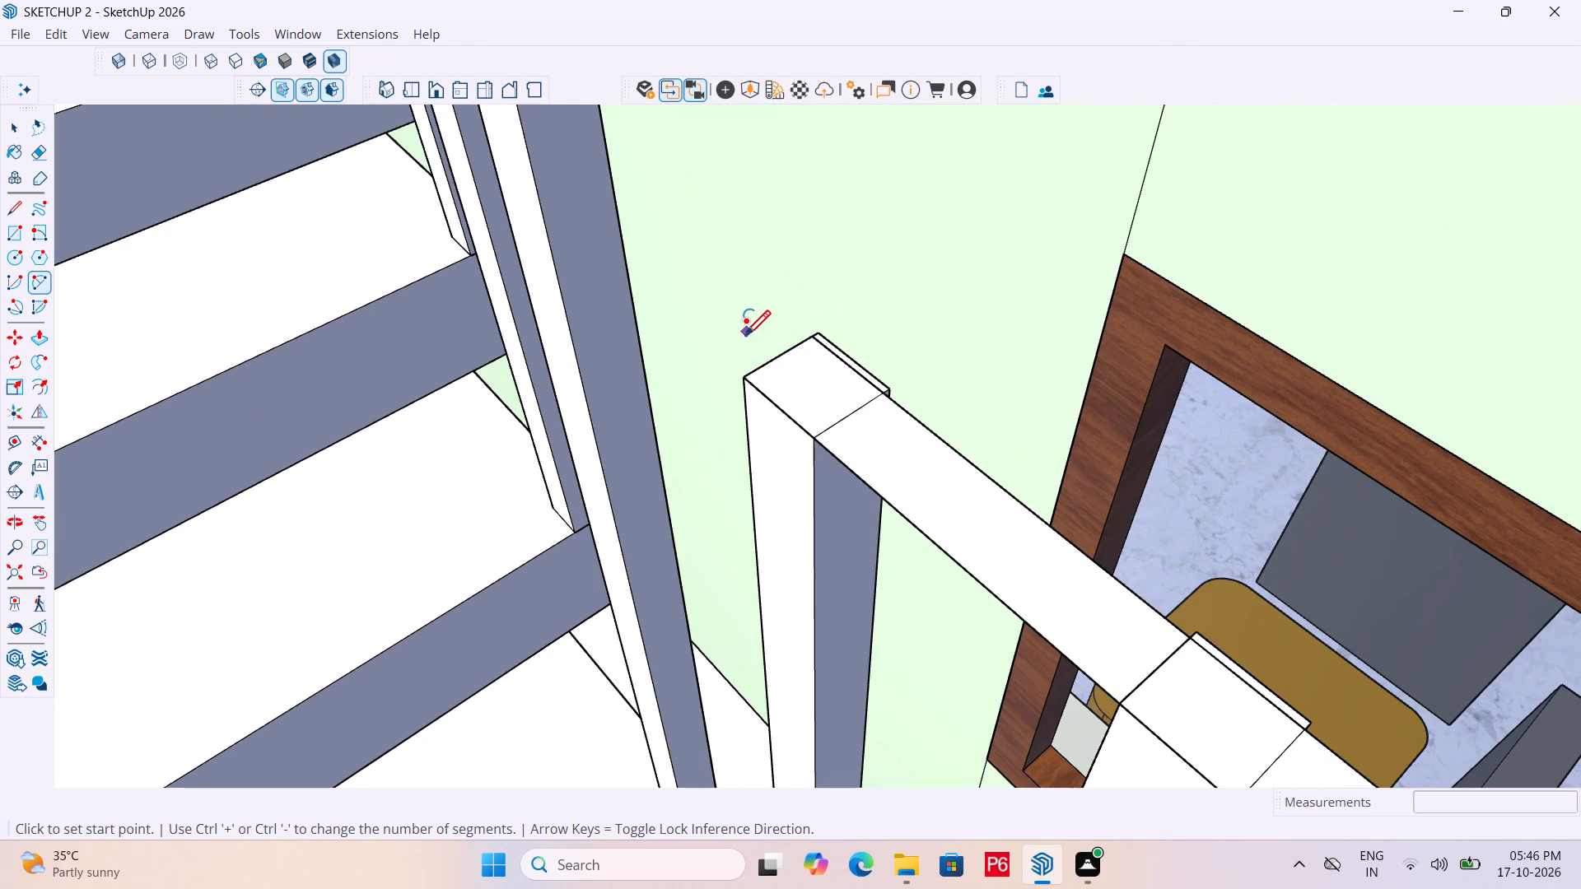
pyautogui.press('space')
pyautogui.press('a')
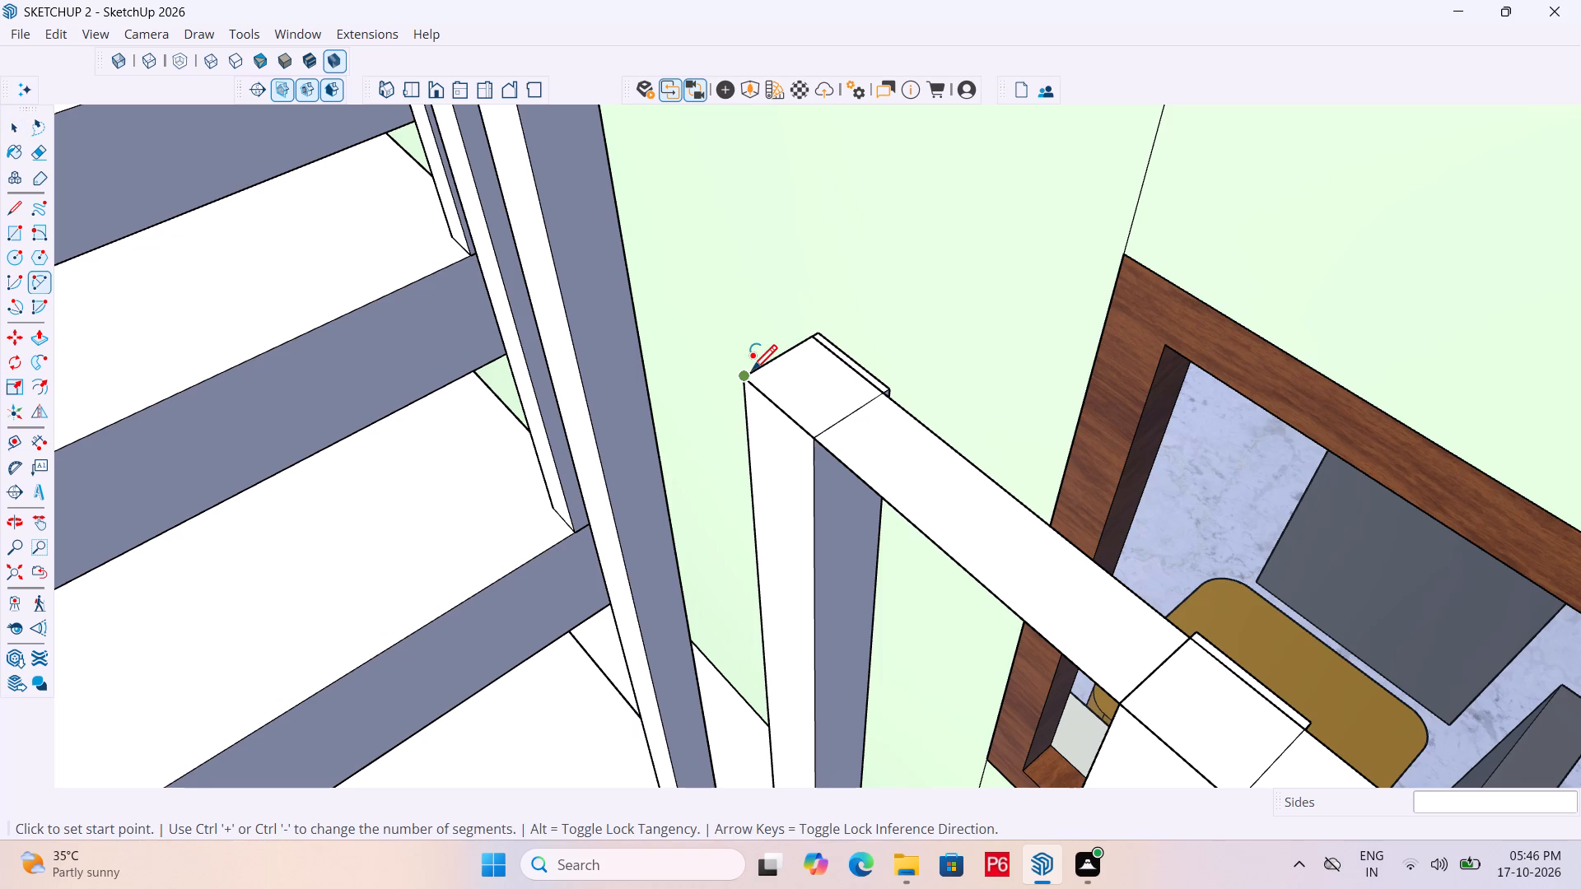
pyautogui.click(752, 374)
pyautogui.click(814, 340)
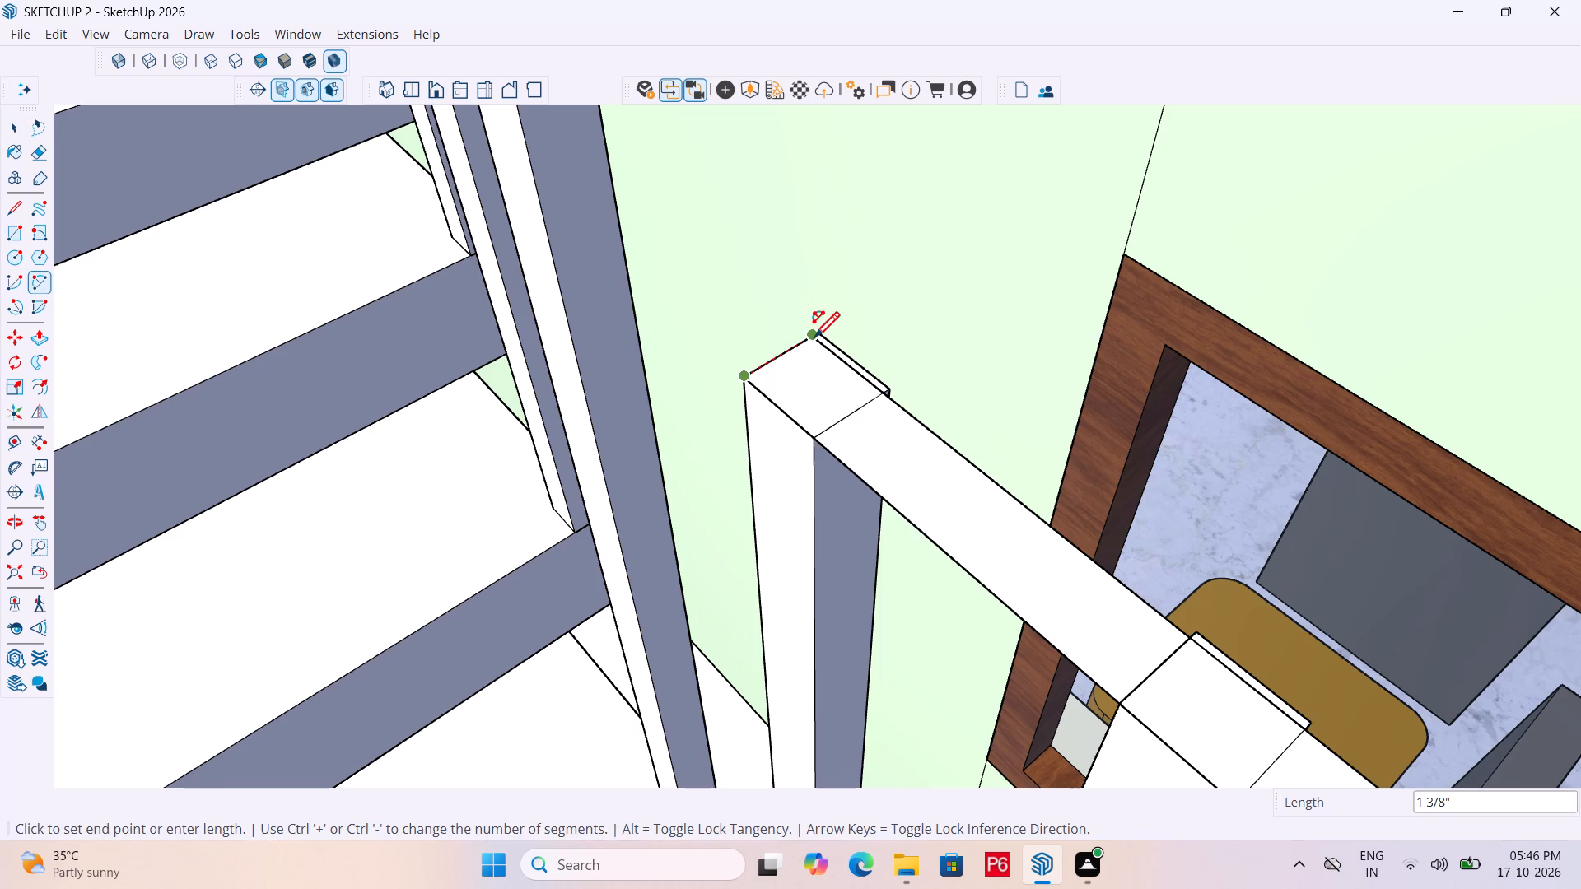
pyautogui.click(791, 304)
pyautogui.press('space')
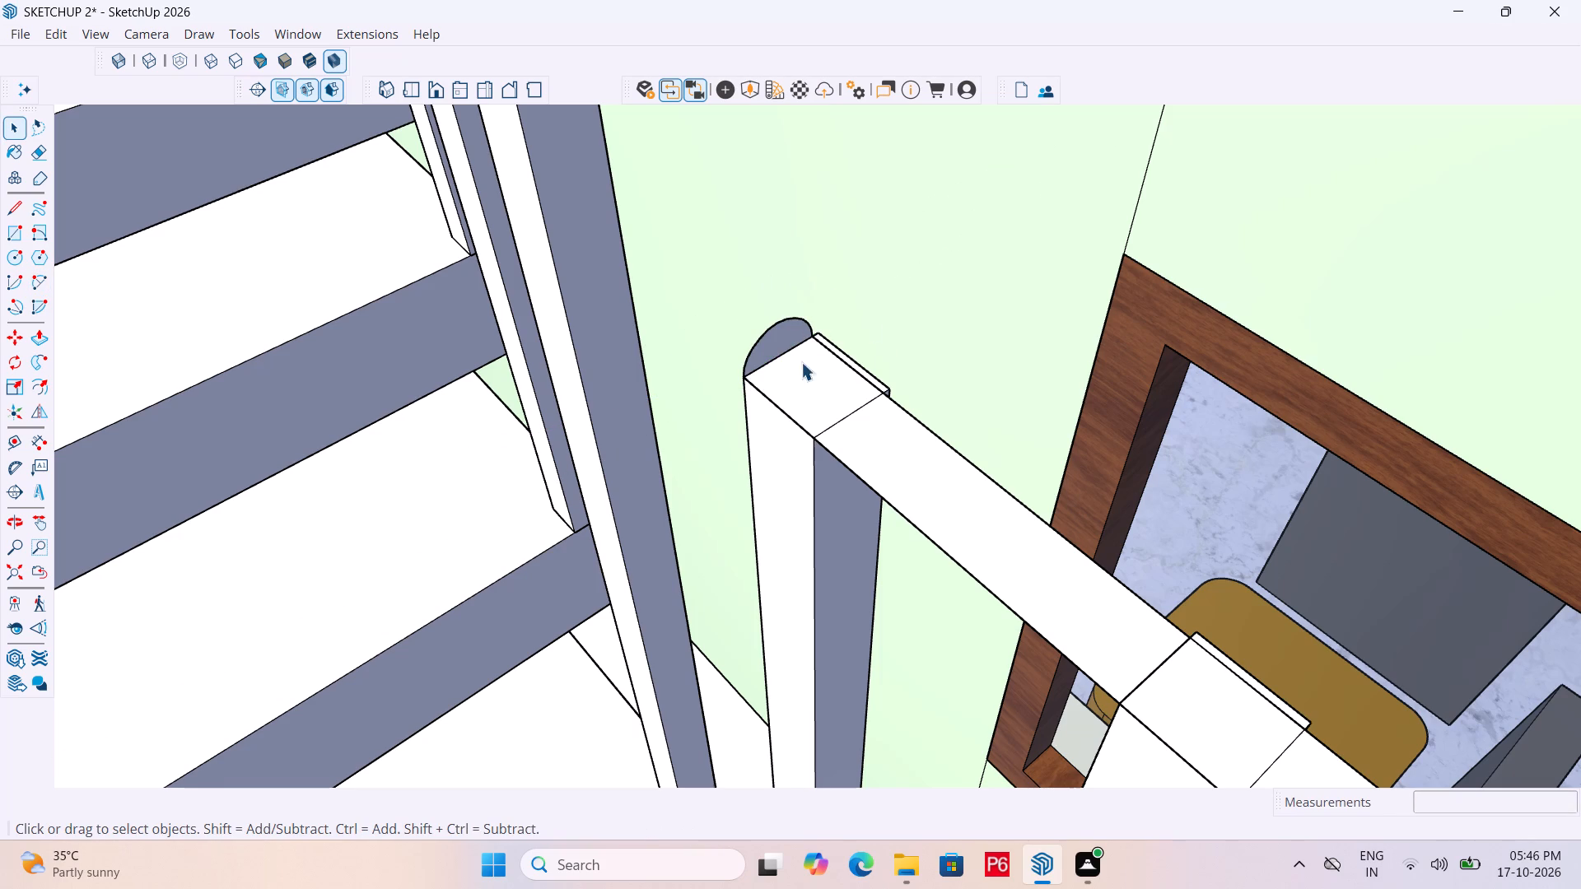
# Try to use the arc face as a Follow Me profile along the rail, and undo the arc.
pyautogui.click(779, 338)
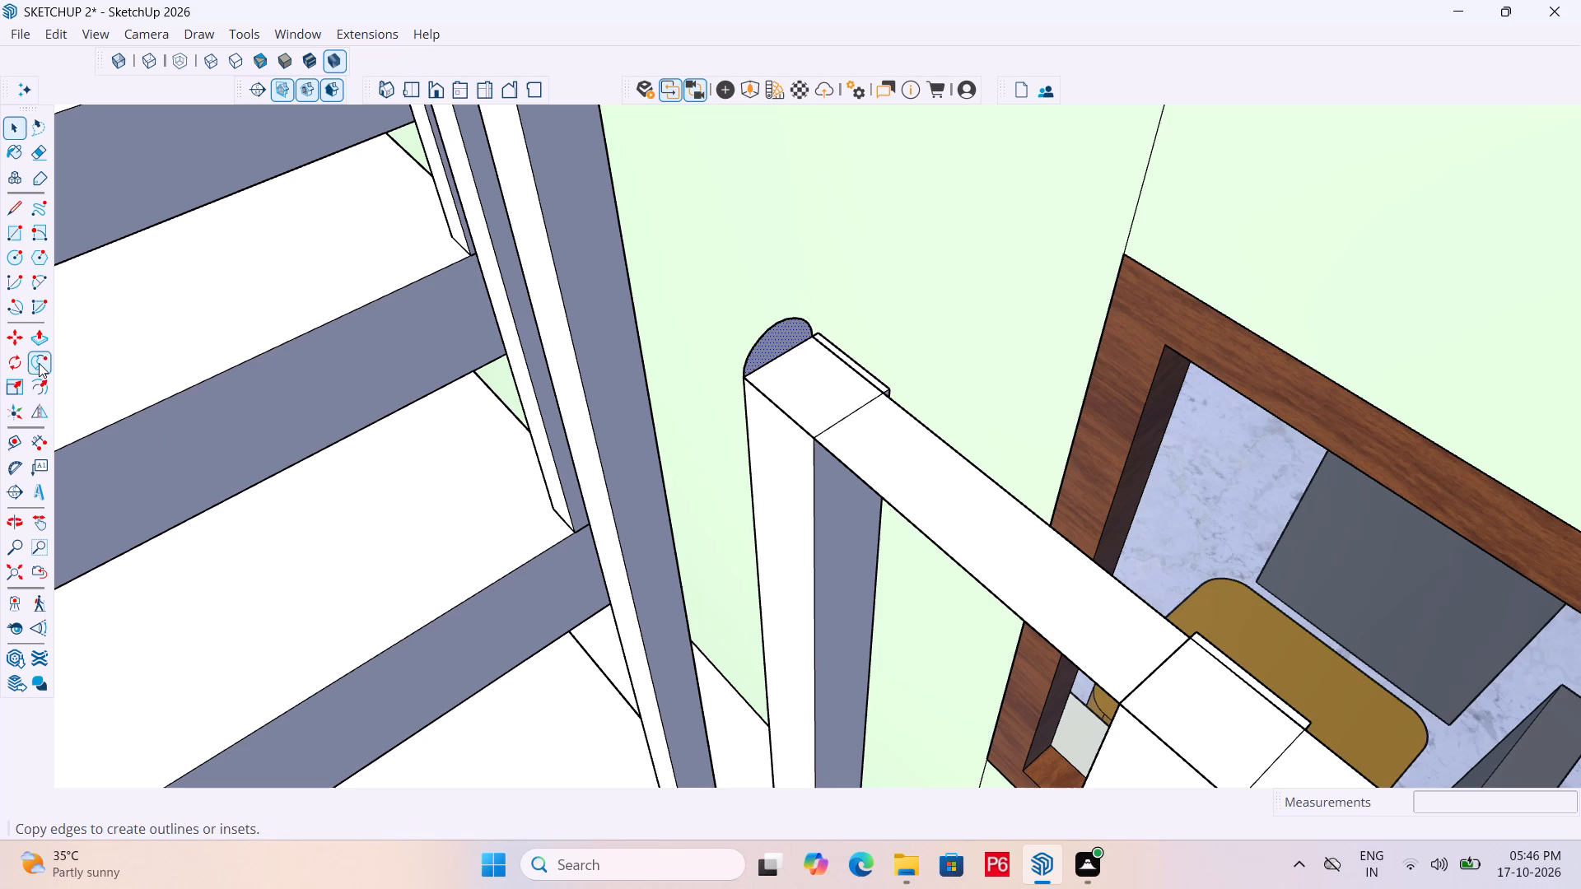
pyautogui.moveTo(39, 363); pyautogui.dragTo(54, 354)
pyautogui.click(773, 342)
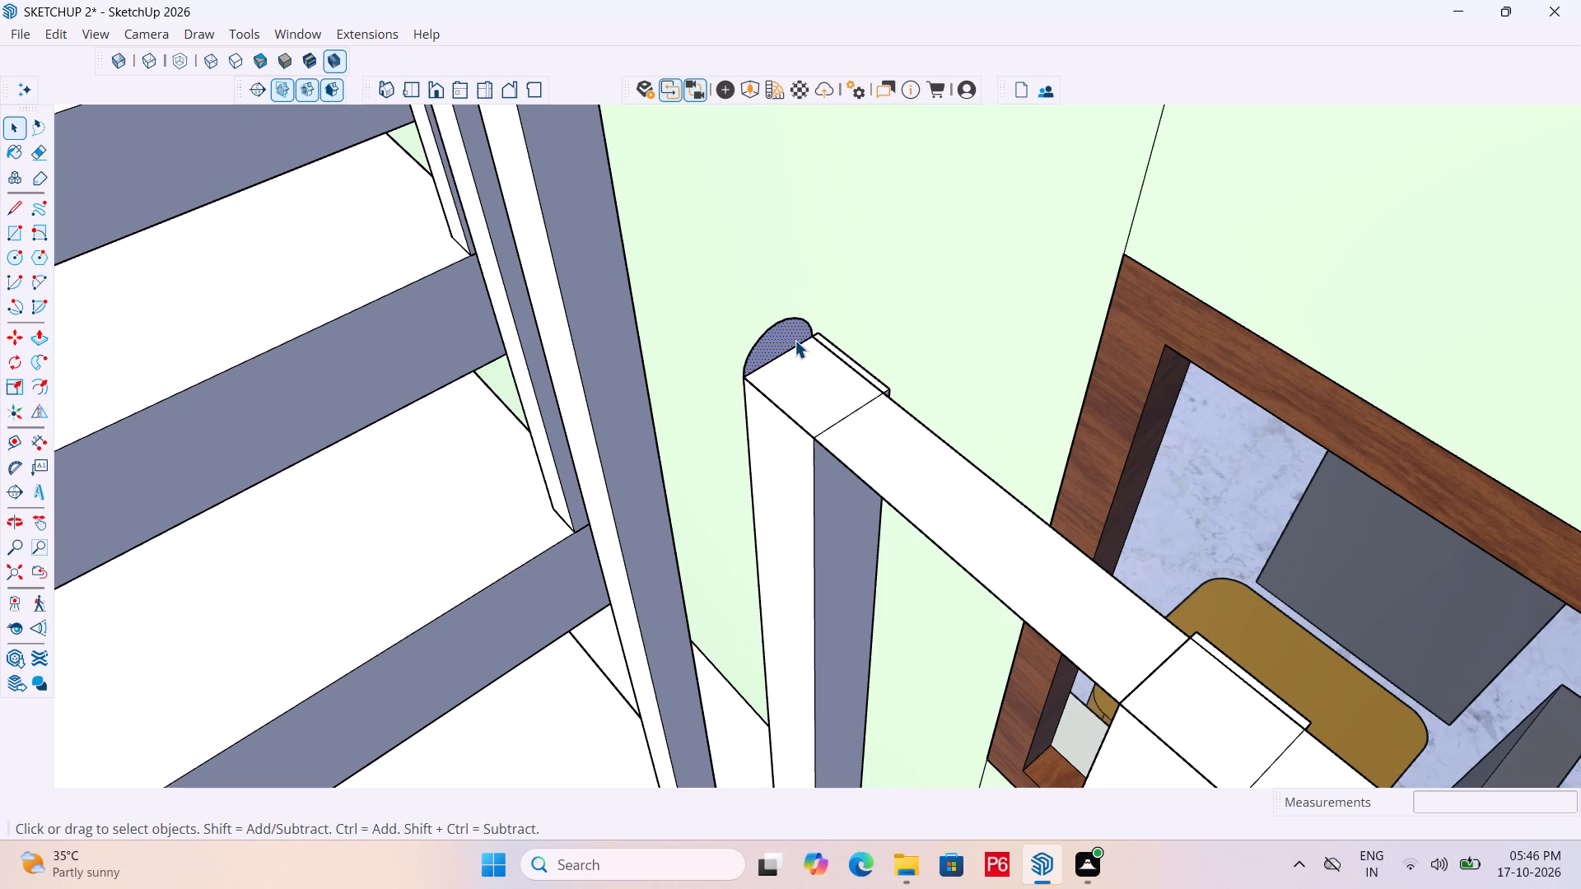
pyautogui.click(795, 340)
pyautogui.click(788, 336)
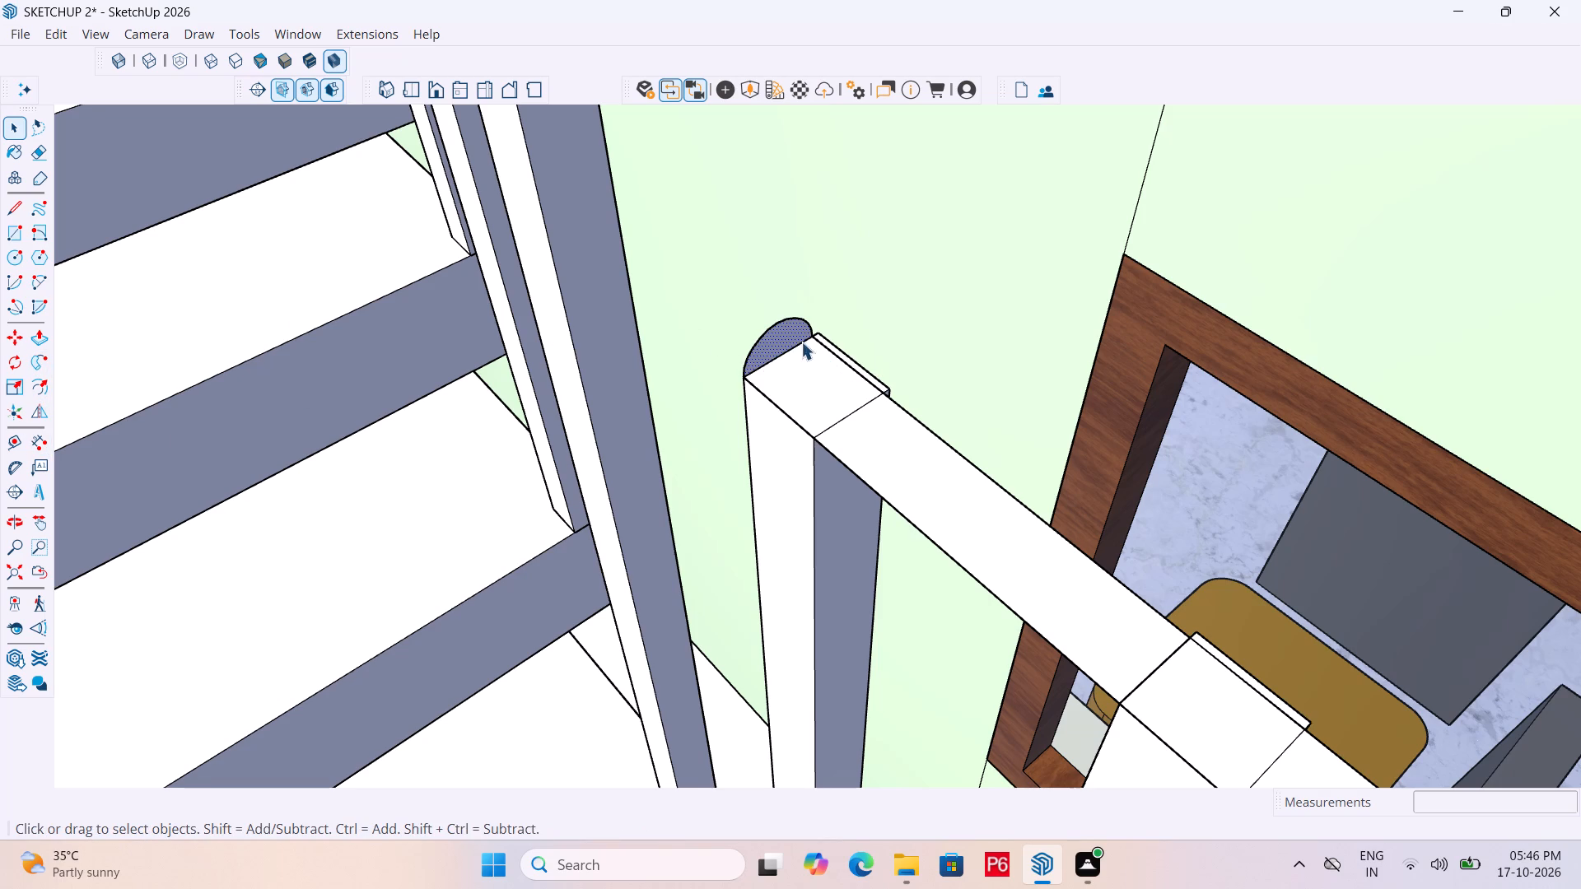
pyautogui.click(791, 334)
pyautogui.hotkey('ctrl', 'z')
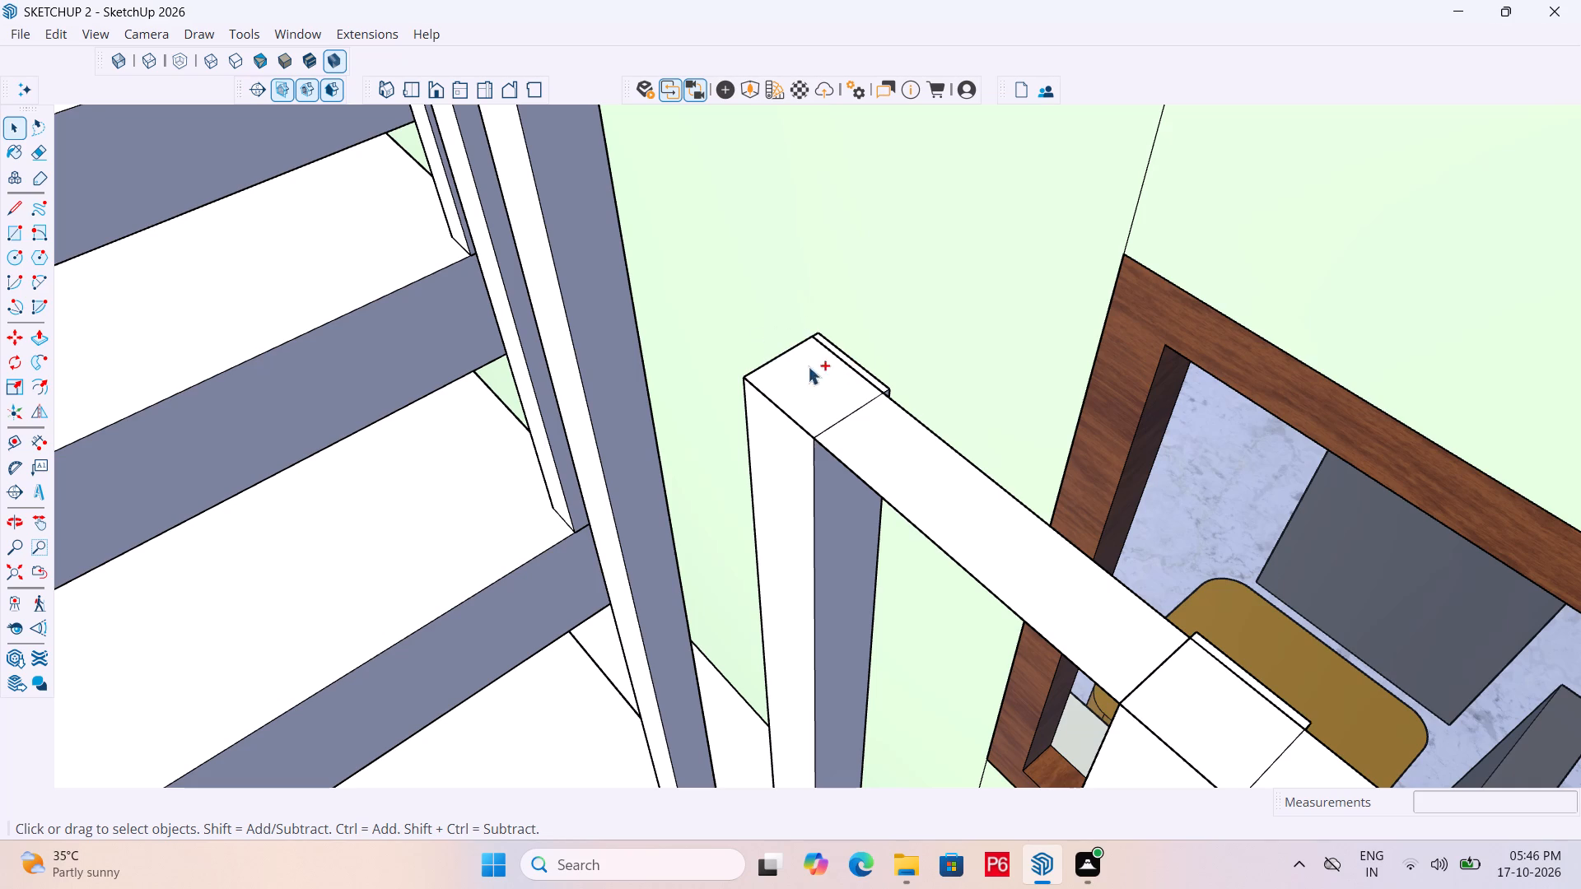
# Select the window-side rail face with its edges, and the first-row rail, to check how the pieces connect, and clear the selection.
pyautogui.press('space')
pyautogui.click(925, 482)
pyautogui.doubleClick(925, 482)
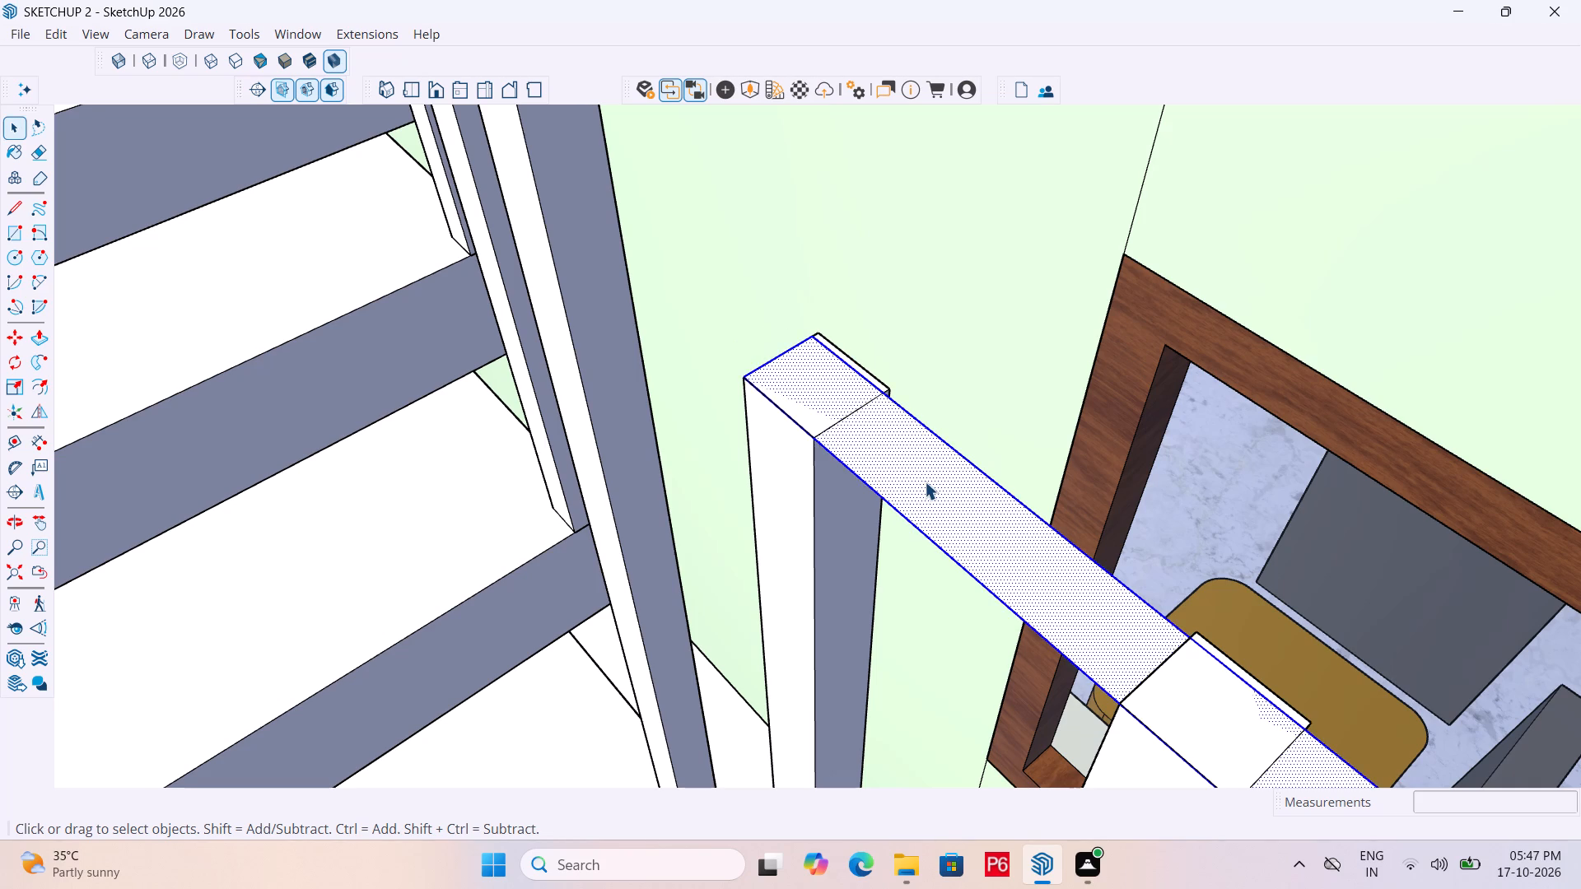
pyautogui.scroll(-13, 821, 338)
pyautogui.scroll(-6, 1019, 398)
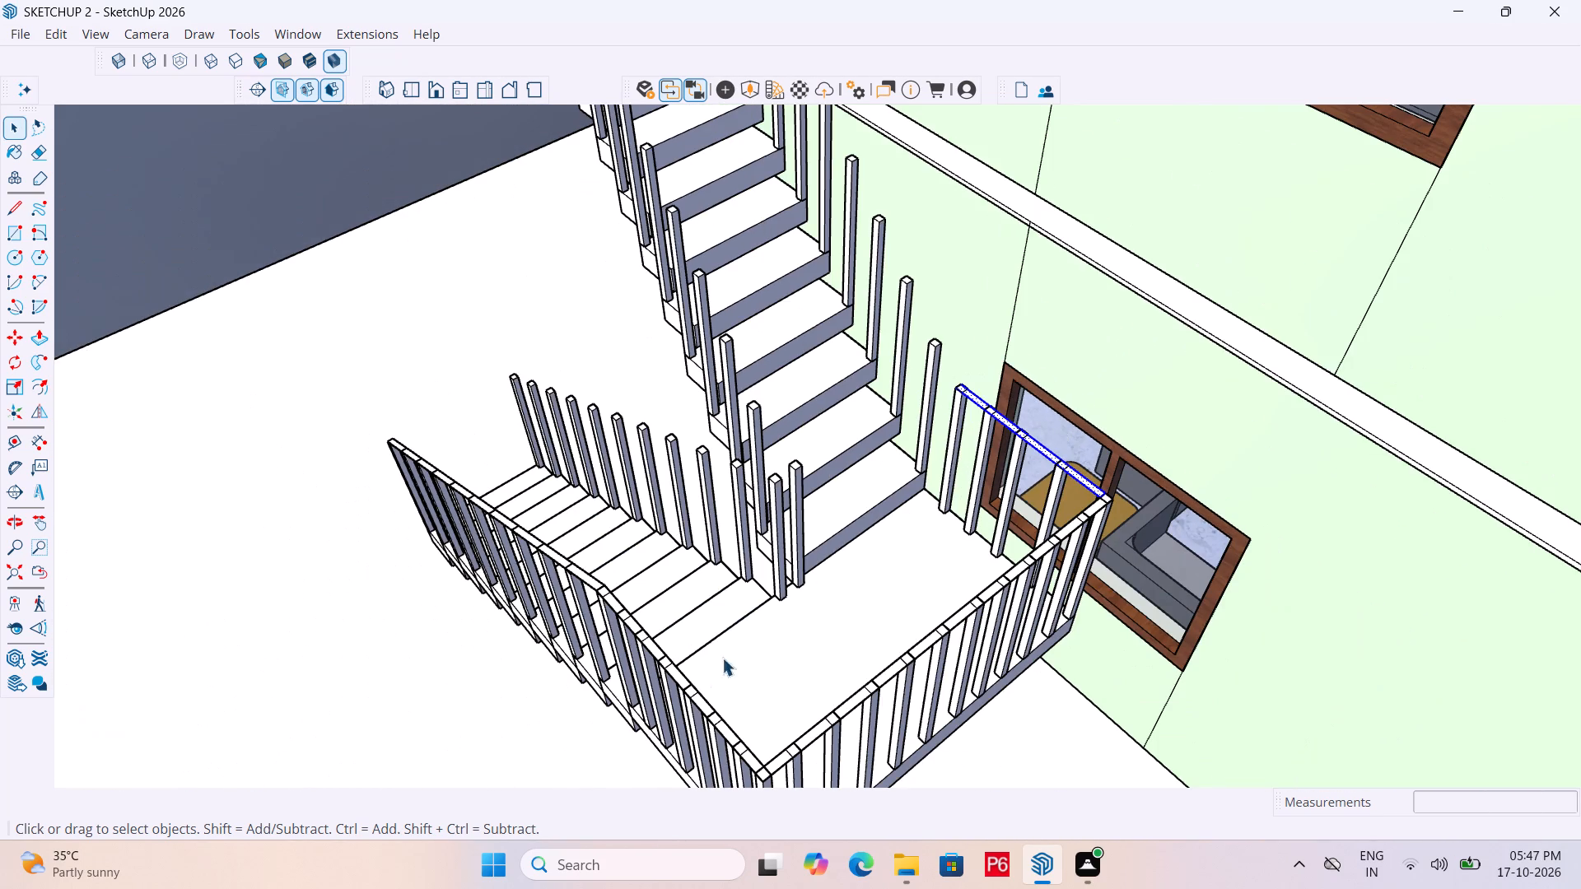
pyautogui.scroll(6, 701, 705)
pyautogui.scroll(6, 640, 624)
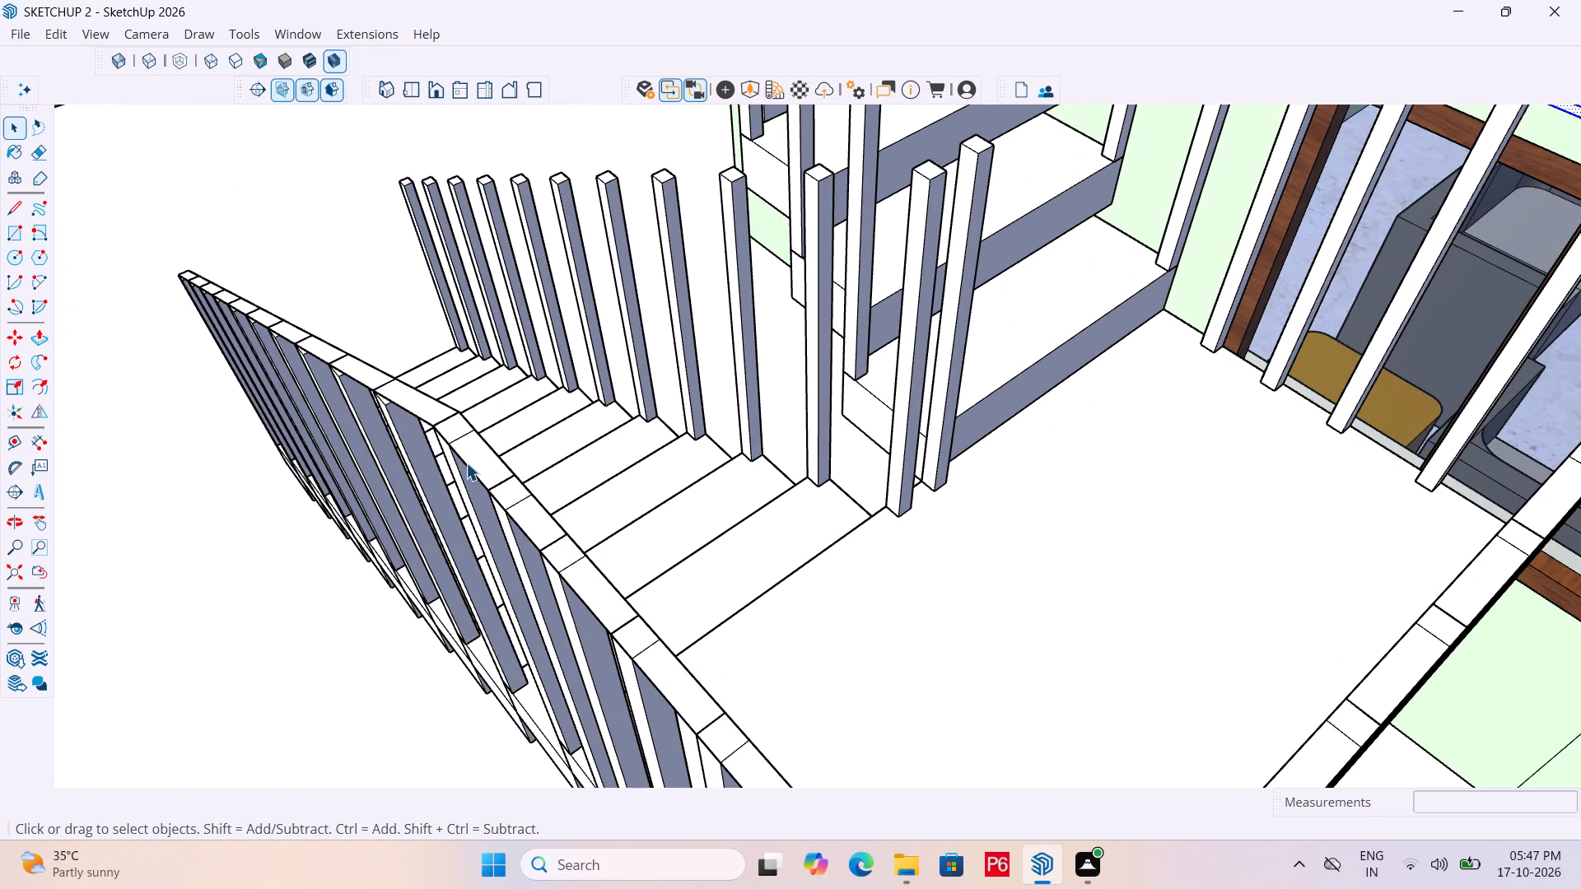
pyautogui.click(466, 463)
pyautogui.click(475, 458)
pyautogui.scroll(-6, 730, 431)
pyautogui.press('space')
pyautogui.click(254, 192)
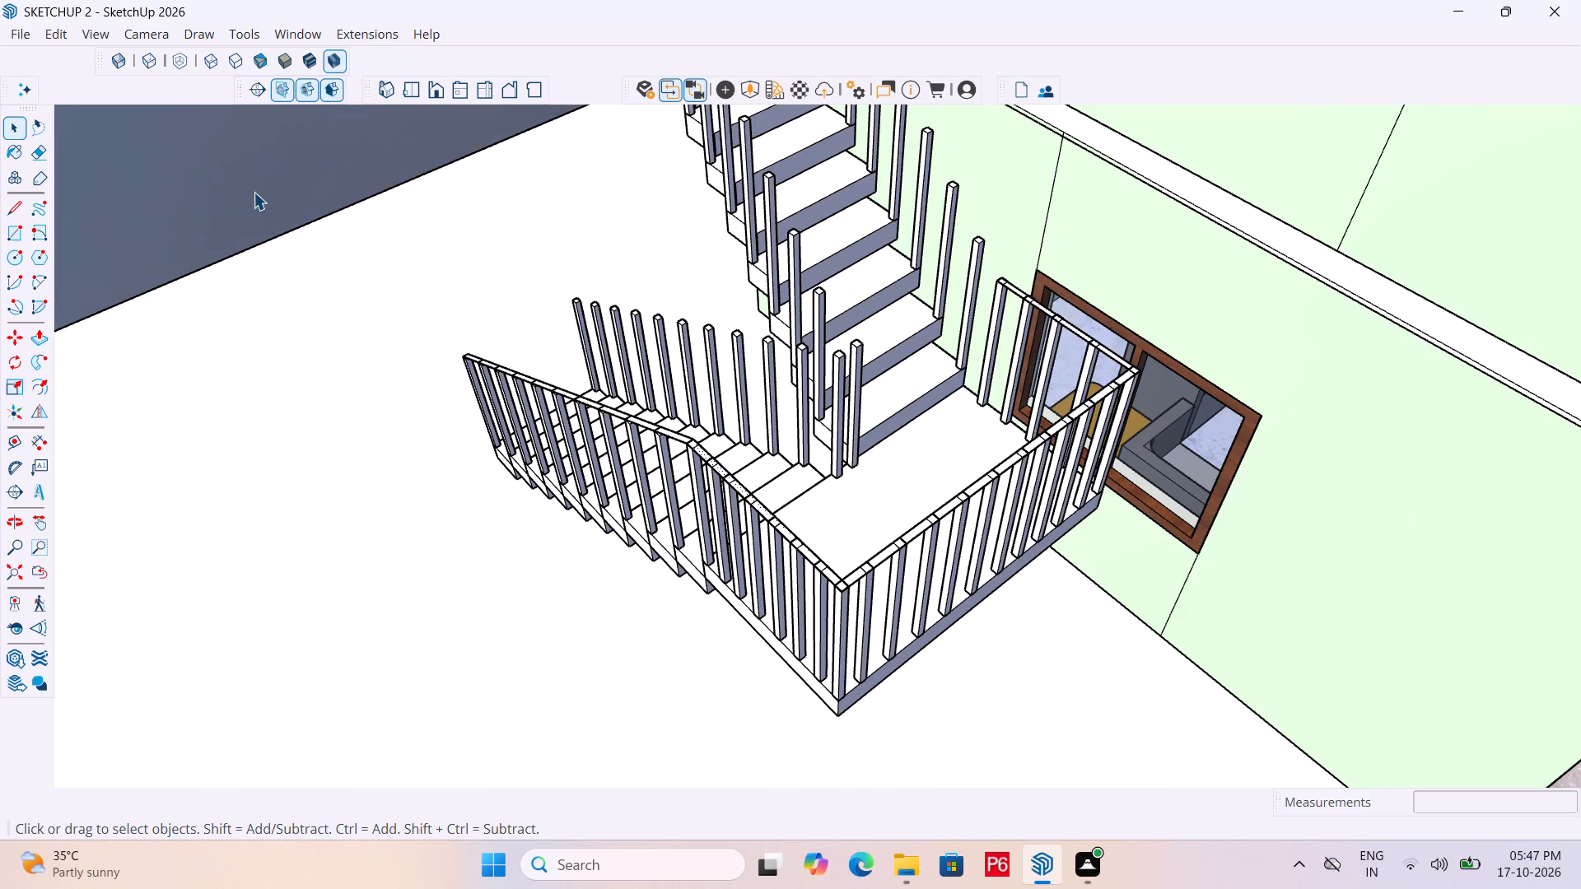
# Save the model.
pyautogui.hotkey('ctrl', 's')
pyautogui.hotkey('ctrl', 's')
pyautogui.hotkey('ctrl', 's')
pyautogui.hotkey('ctrl', 's')
pyautogui.hotkey('ctrl', 's')
pyautogui.hotkey('ctrl', 's')
pyautogui.hotkey('ctrl', 's')
# Open the handrail group and select the rail face over the mid-landing's long outer row to check its extent.
pyautogui.scroll(6, 581, 432)
pyautogui.scroll(16, 655, 441)
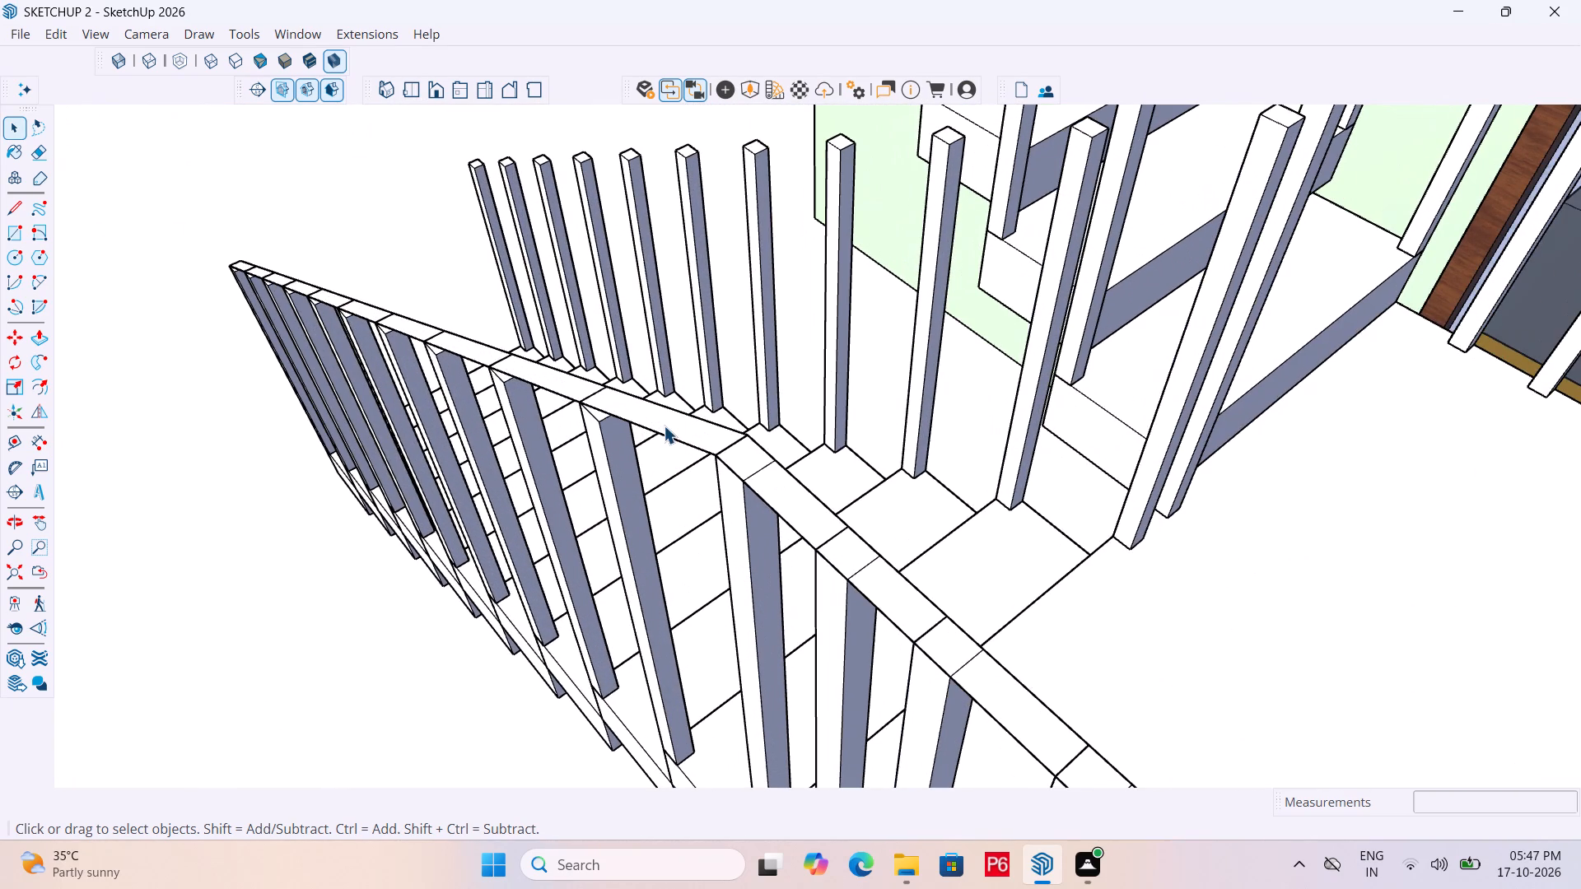
pyautogui.click(664, 426)
pyautogui.doubleClick(665, 425)
pyautogui.click(667, 425)
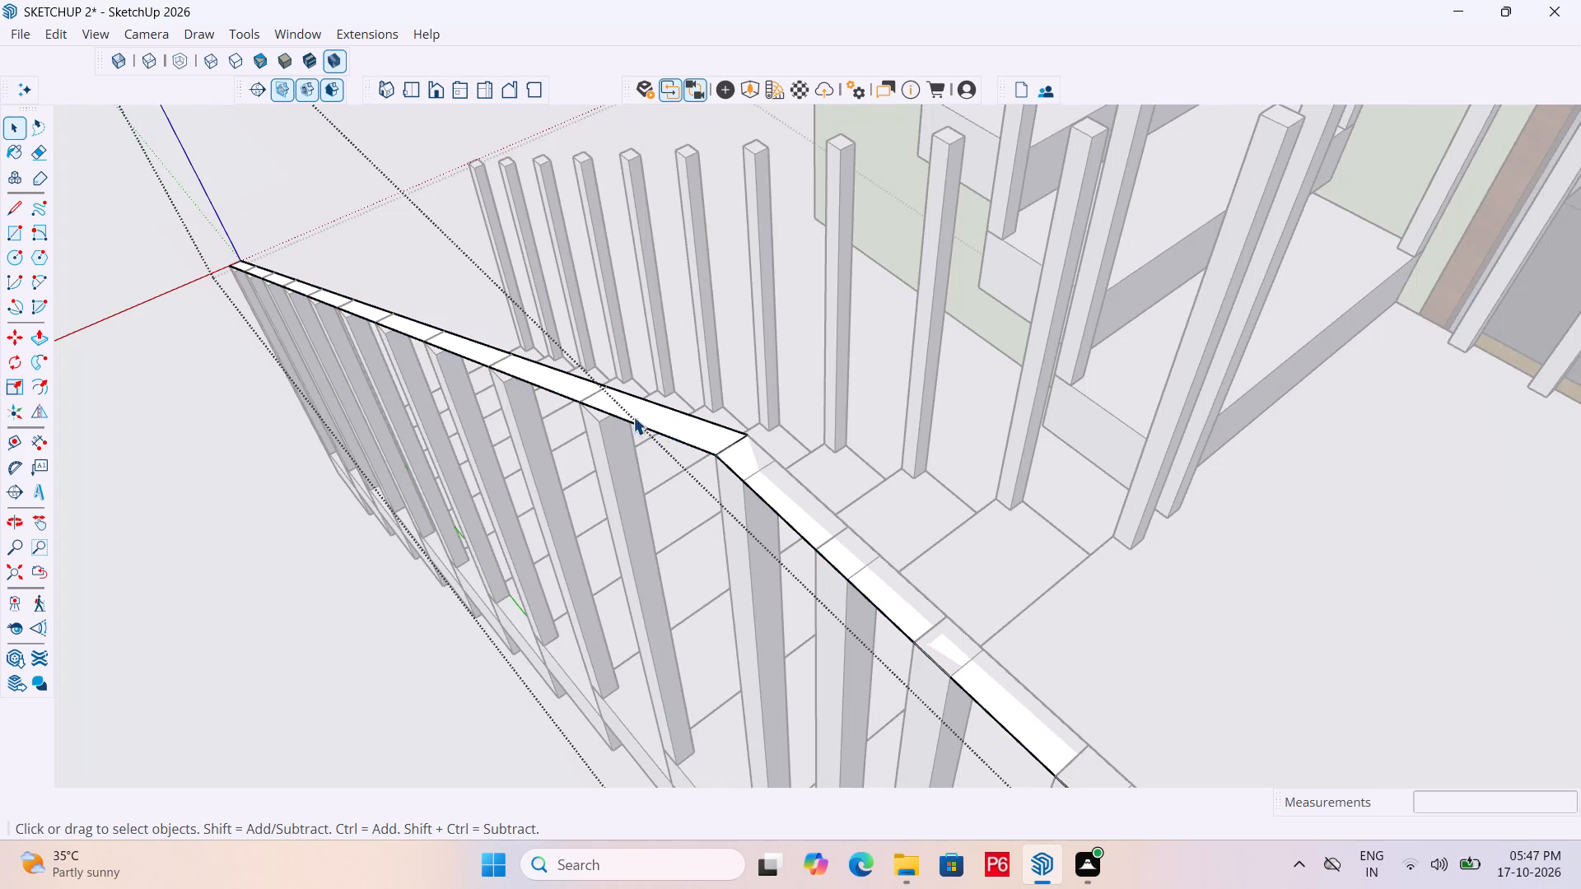
pyautogui.scroll(-7, 591, 414)
pyautogui.scroll(6, 944, 635)
pyautogui.click(986, 604)
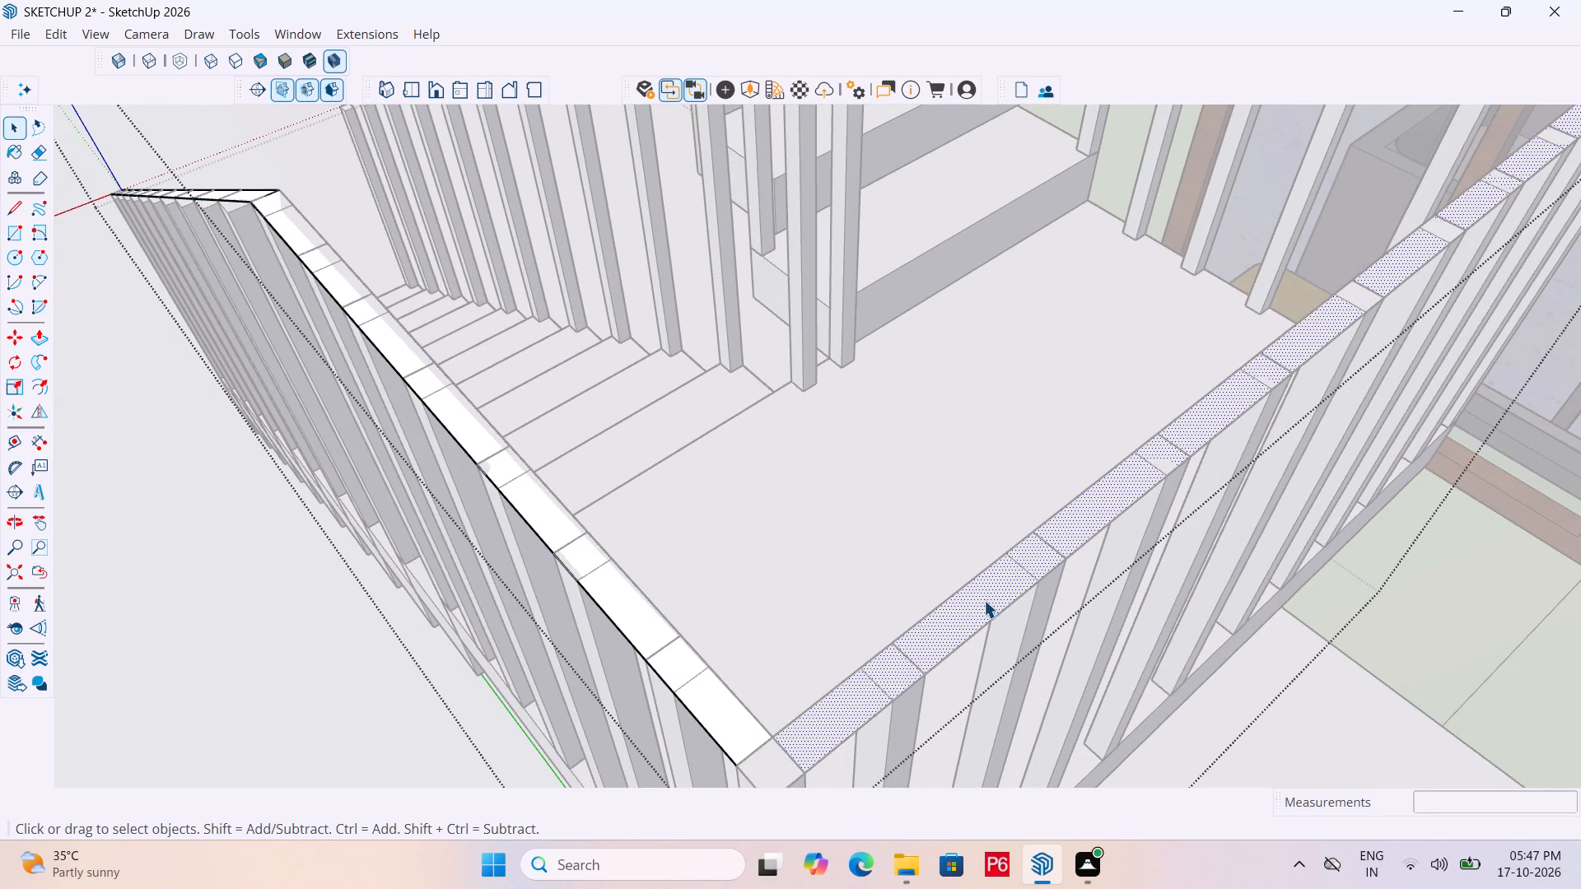
pyautogui.scroll(-6, 804, 654)
pyautogui.scroll(-6, 761, 504)
pyautogui.scroll(2, 1056, 305)
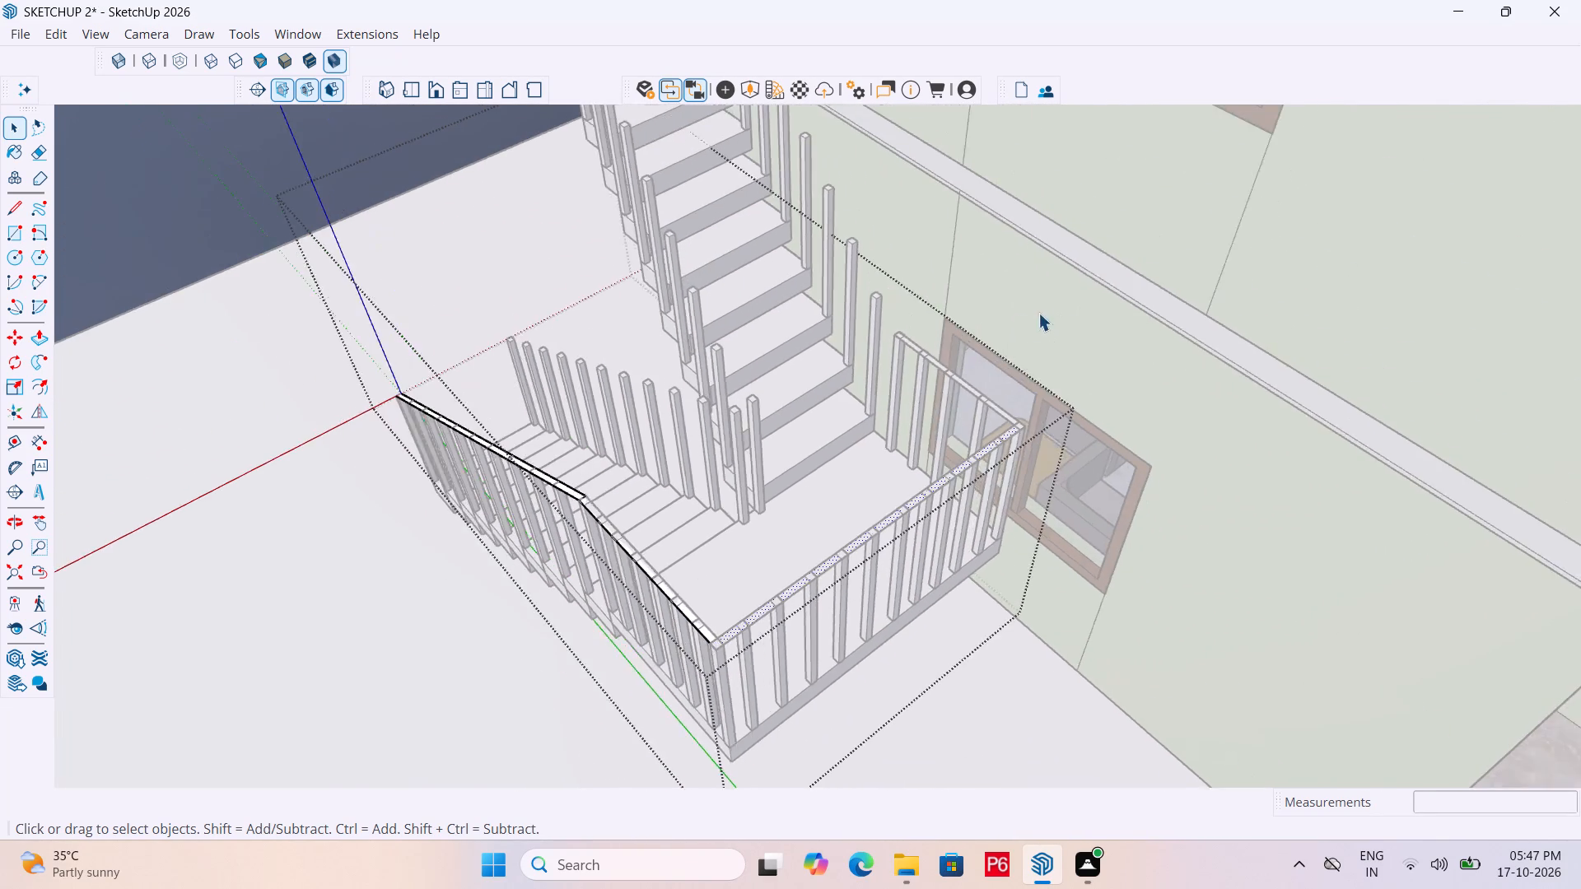
pyautogui.scroll(9, 1038, 313)
pyautogui.click(854, 469)
pyautogui.scroll(-8, 979, 328)
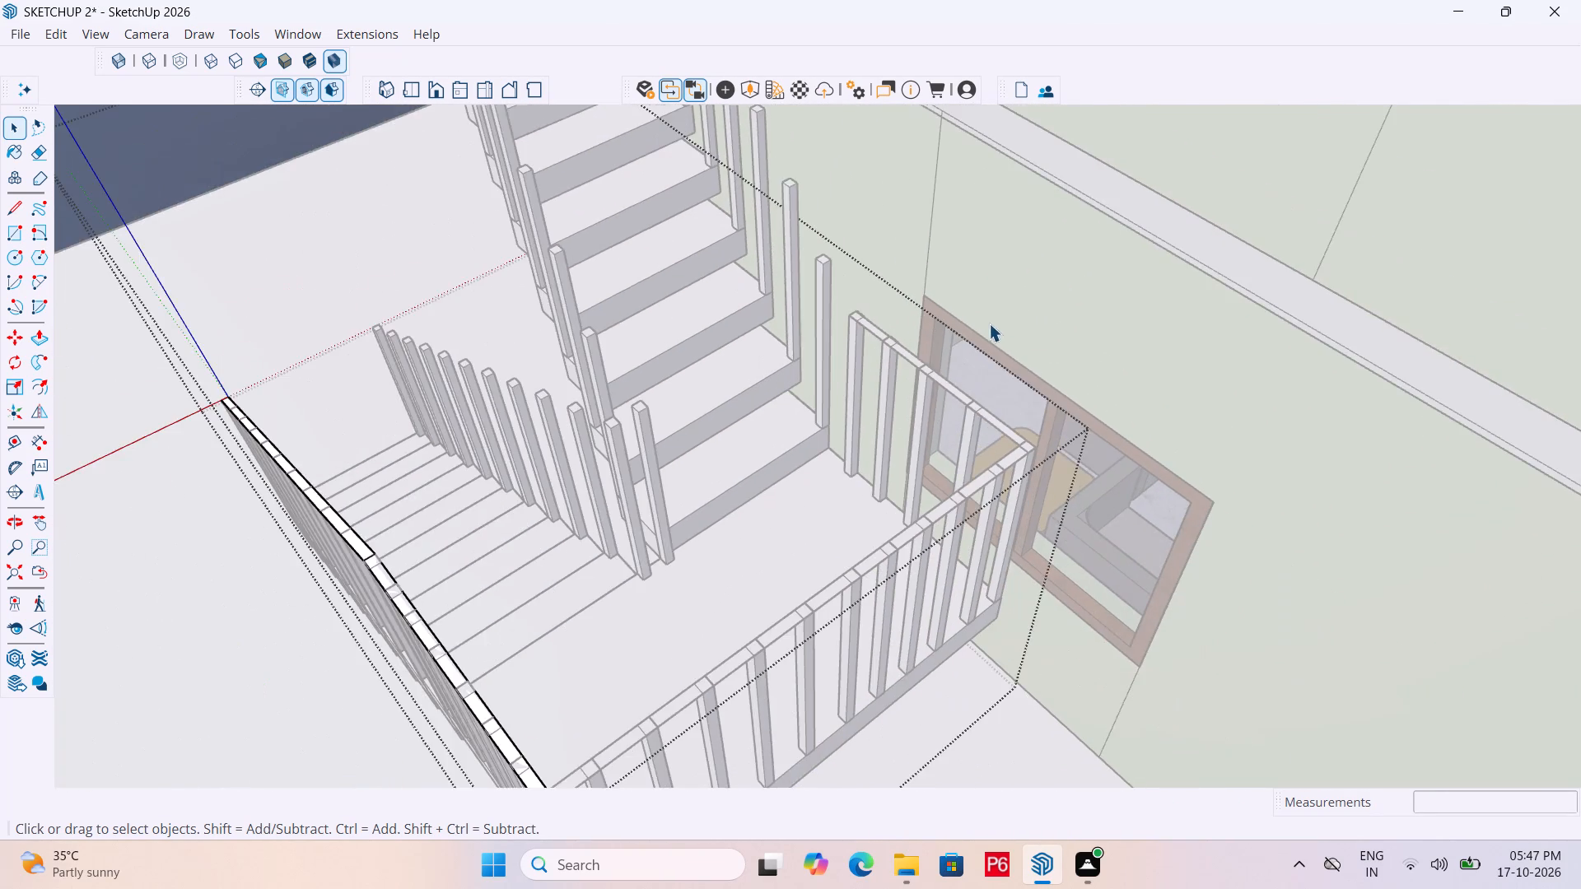
# Draw a rectangle about 6' 1 1/2" by 1 5/8" over the post tops of the mid-landing's outer row facing the stair flights.
pyautogui.scroll(-3, 1057, 310)
pyautogui.scroll(7, 671, 629)
pyautogui.scroll(6, 758, 640)
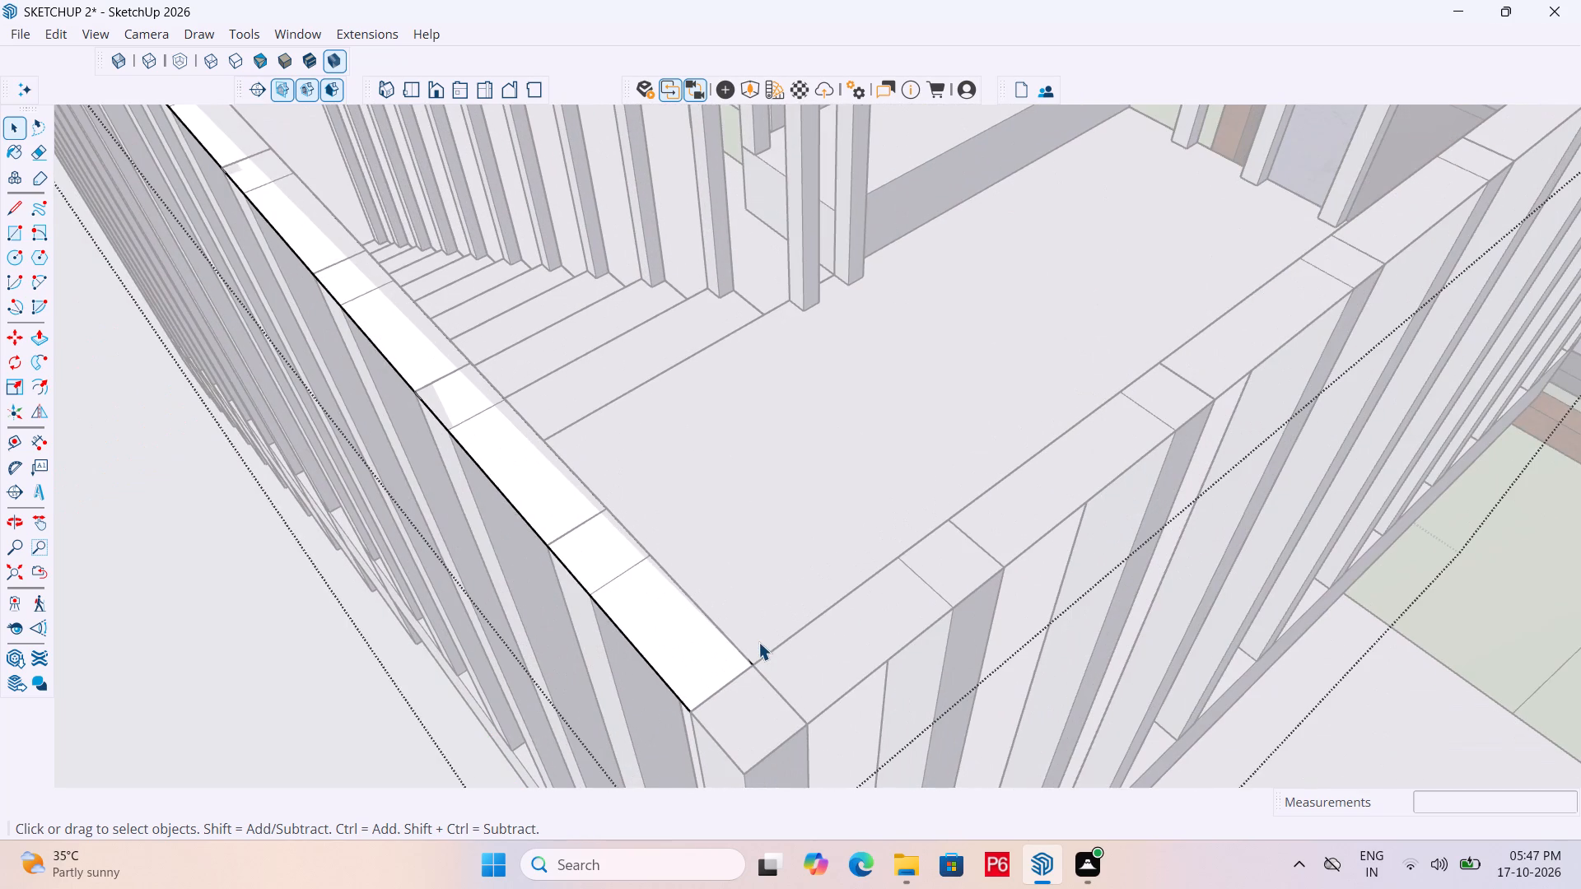
pyautogui.press('r')
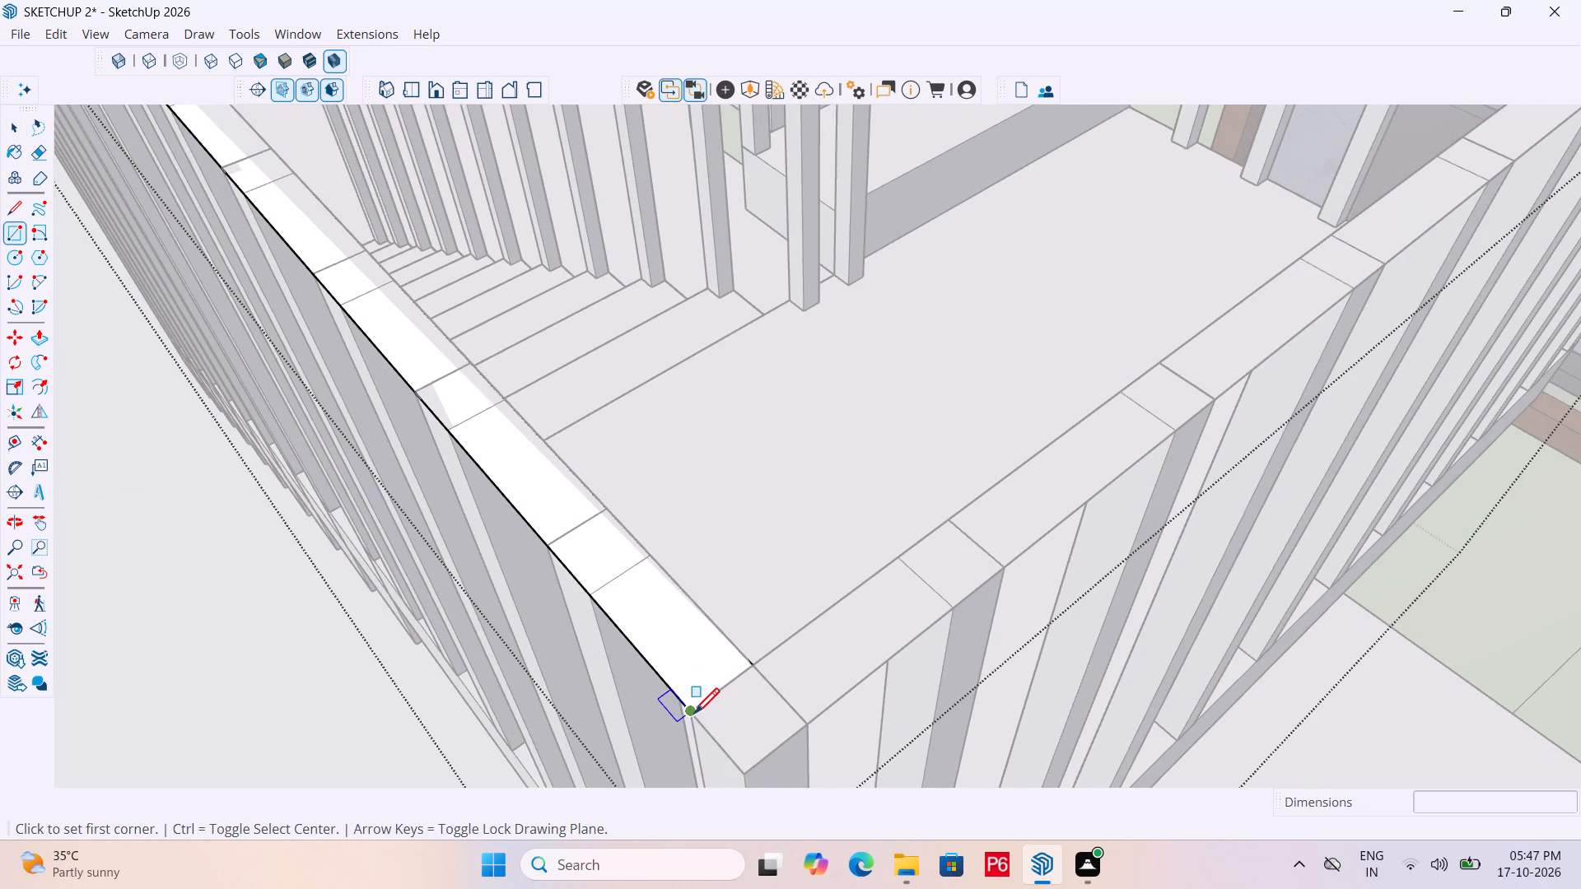
pyautogui.click(694, 716)
pyautogui.scroll(-7, 664, 708)
pyautogui.scroll(-5, 537, 721)
pyautogui.scroll(9, 1131, 332)
pyautogui.click(1091, 355)
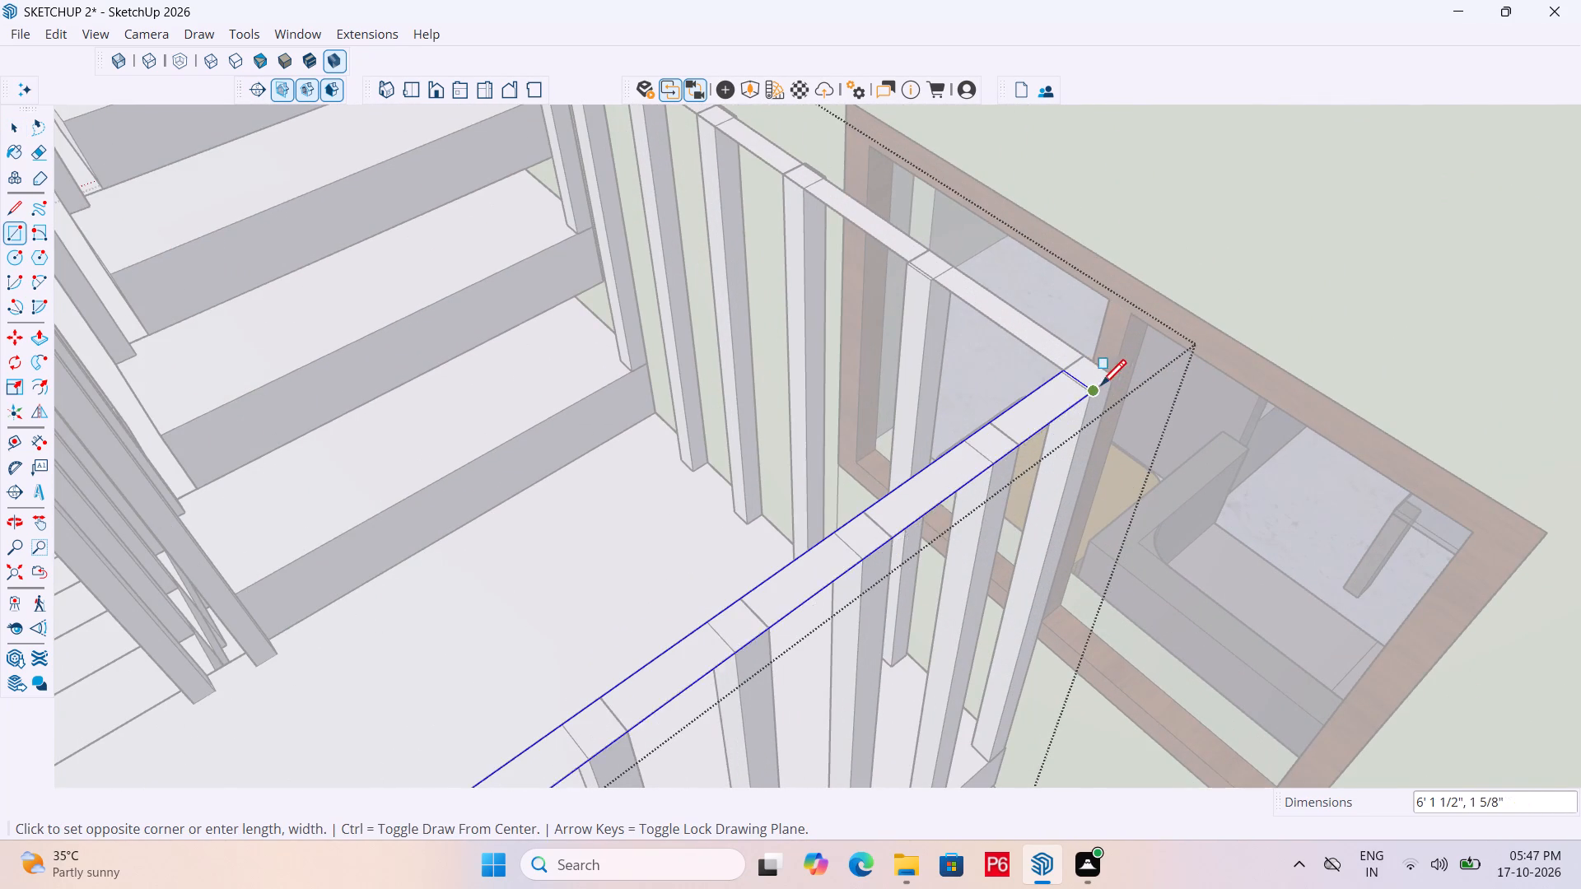
pyautogui.click(1094, 357)
pyautogui.press('space')
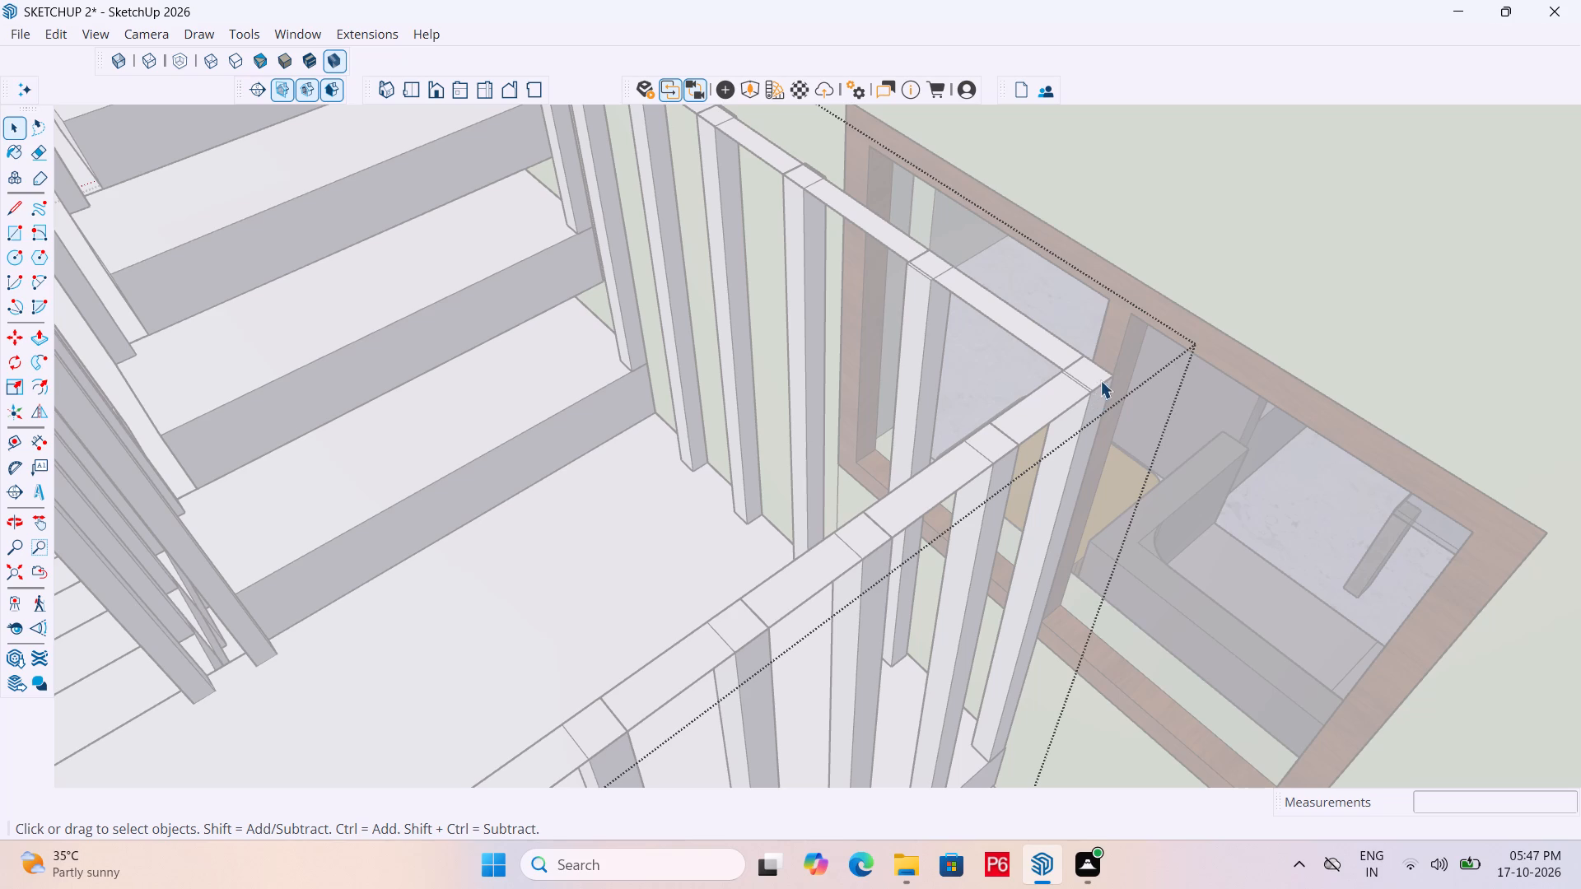
# Draw a rectangle over the window-side row's post tops, from the landing corner to the last post beside the upper flight.
pyautogui.press('r')
pyautogui.scroll(5, 1108, 365)
pyautogui.click(1131, 403)
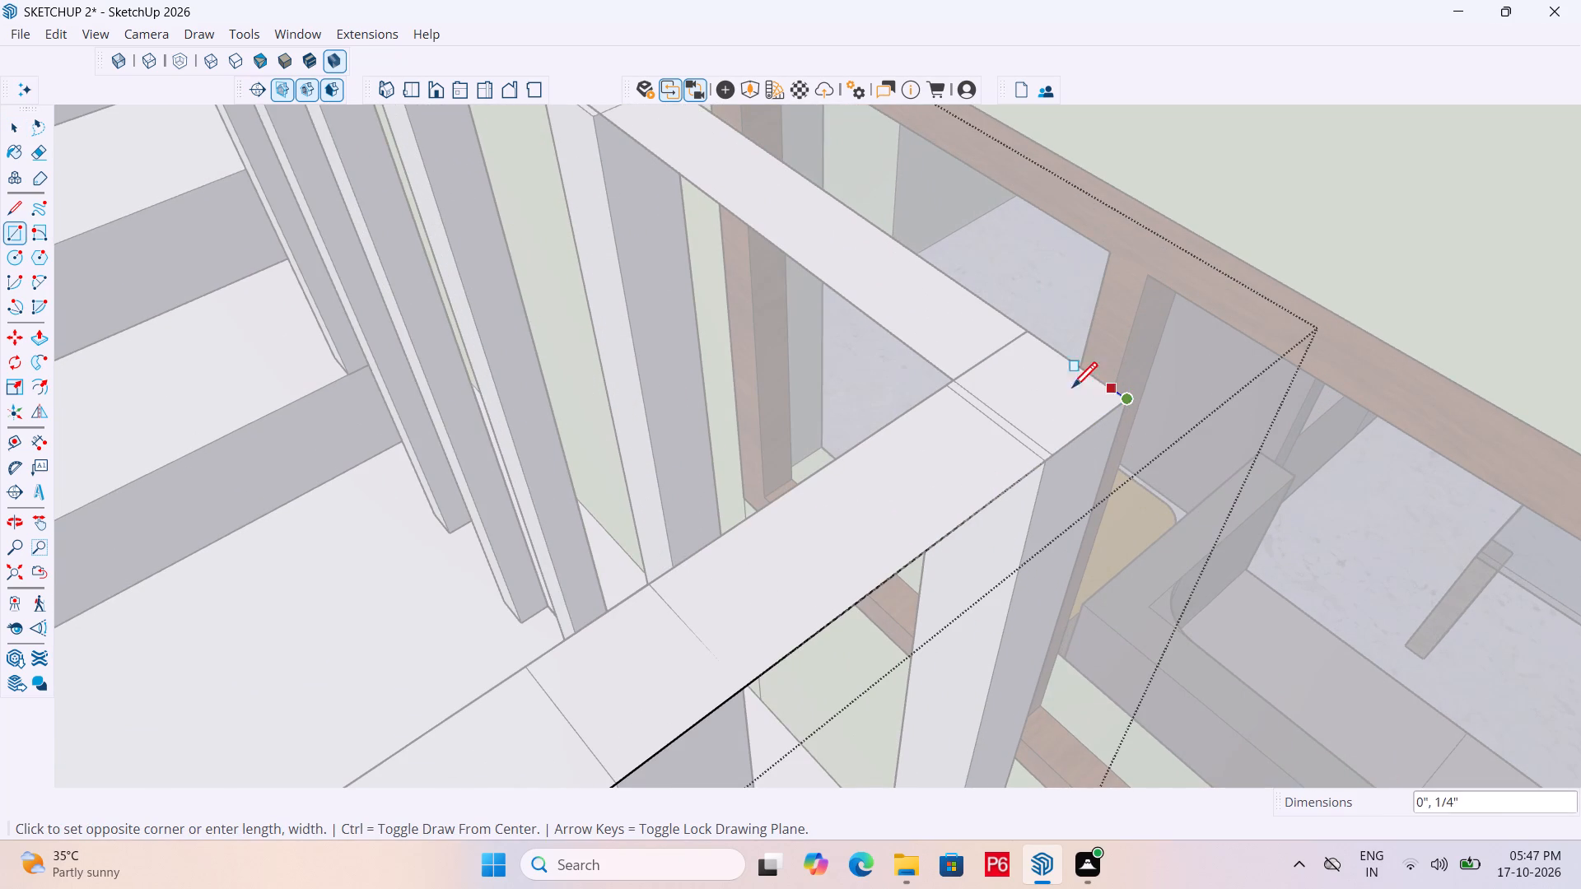
pyautogui.scroll(-7, 969, 357)
pyautogui.scroll(-7, 1154, 552)
pyautogui.scroll(5, 908, 317)
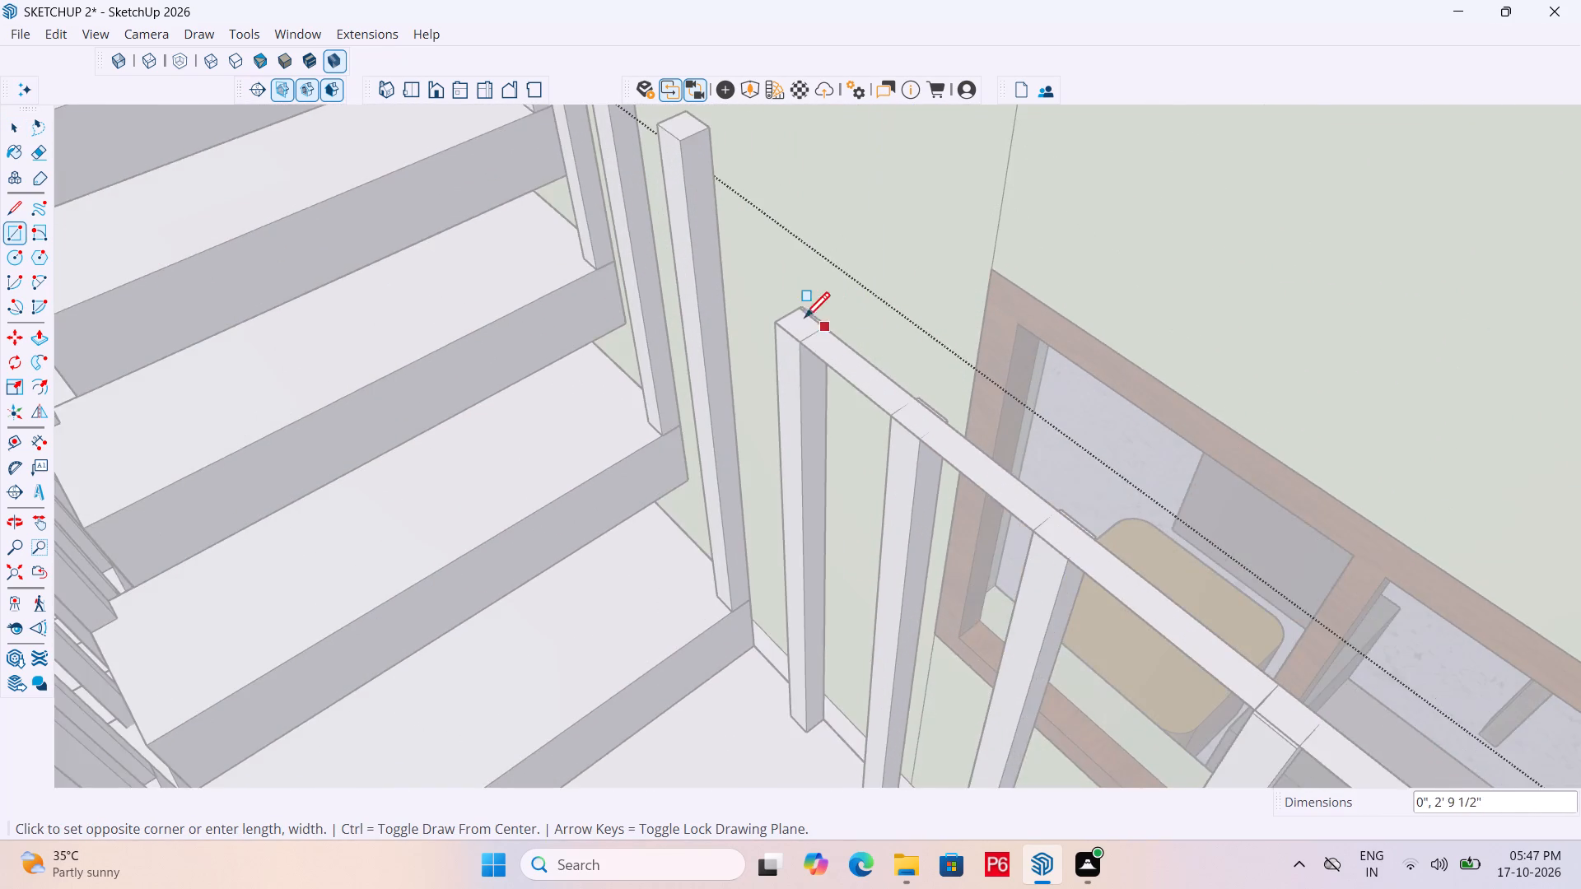
pyautogui.scroll(5, 792, 321)
pyautogui.click(768, 317)
pyautogui.scroll(-6, 874, 240)
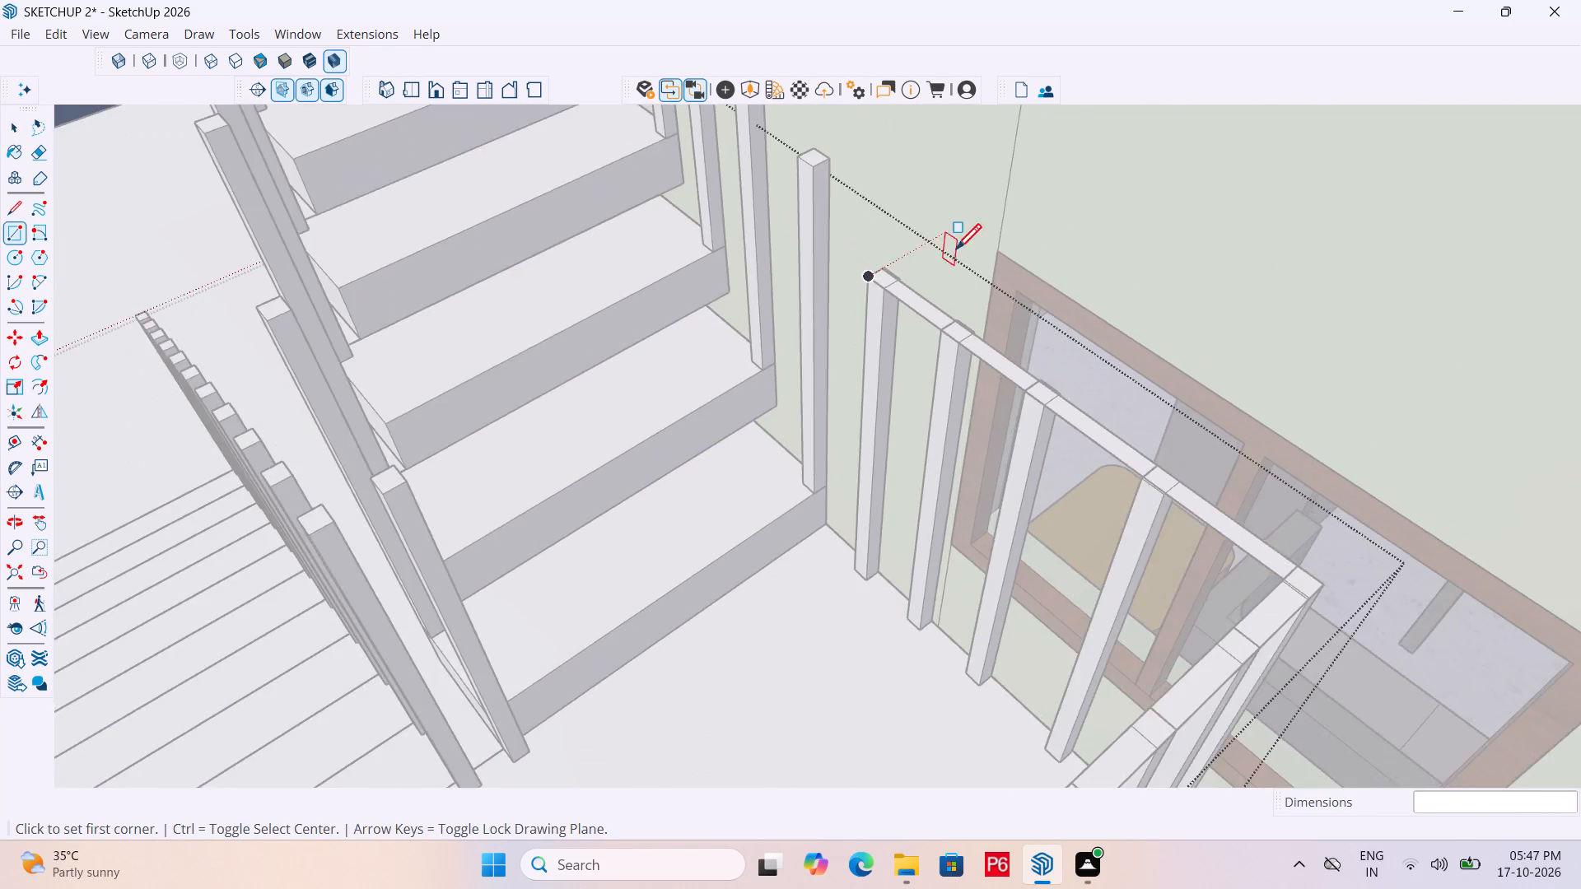
pyautogui.scroll(-6, 866, 258)
pyautogui.press('space')
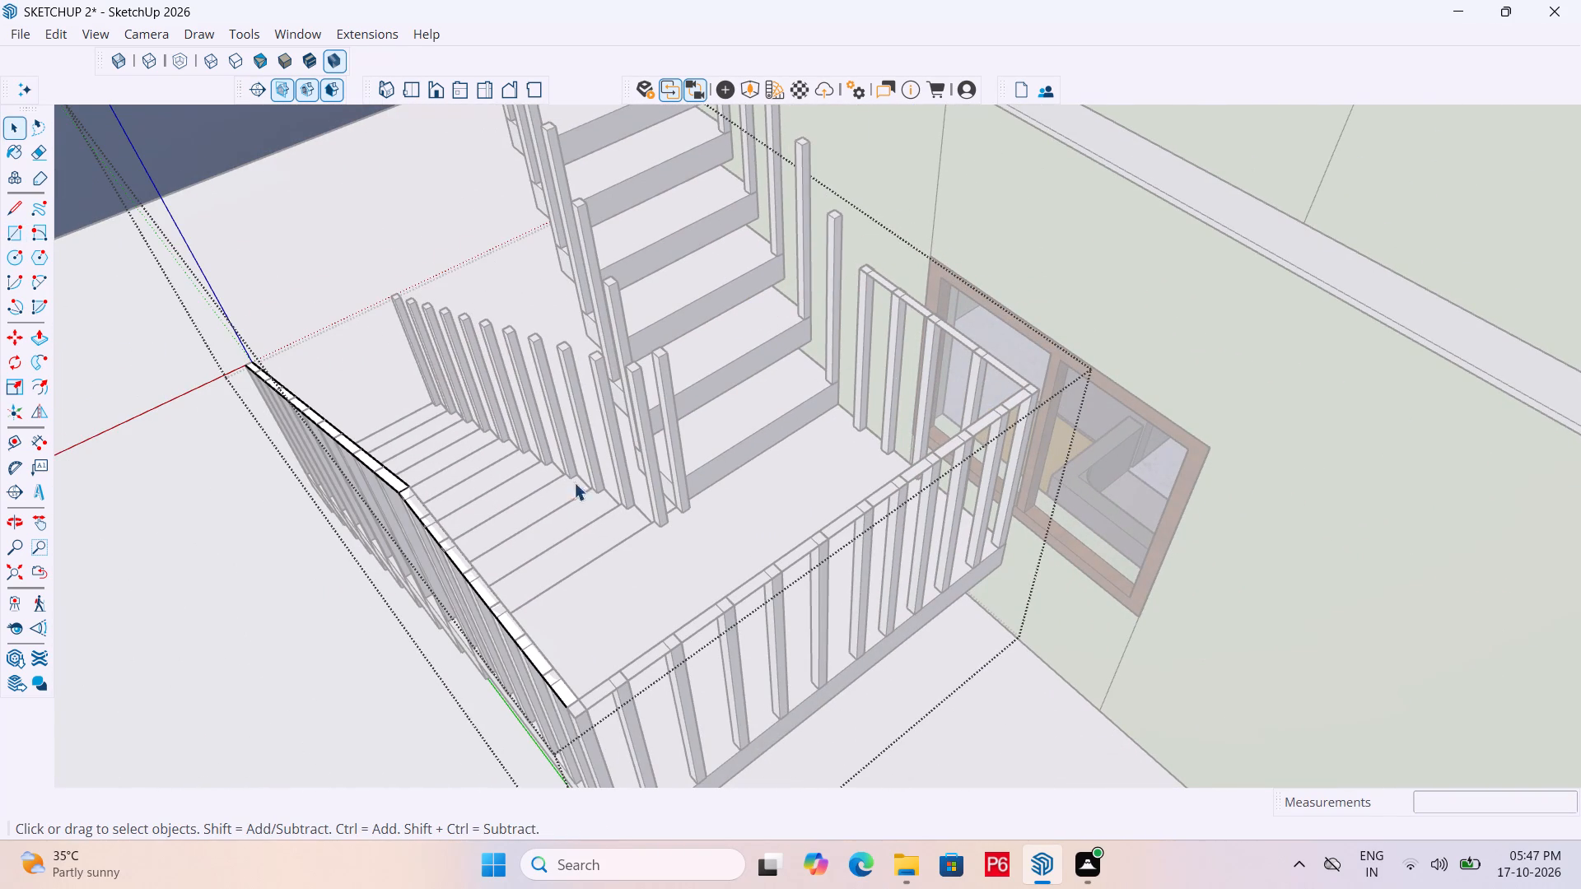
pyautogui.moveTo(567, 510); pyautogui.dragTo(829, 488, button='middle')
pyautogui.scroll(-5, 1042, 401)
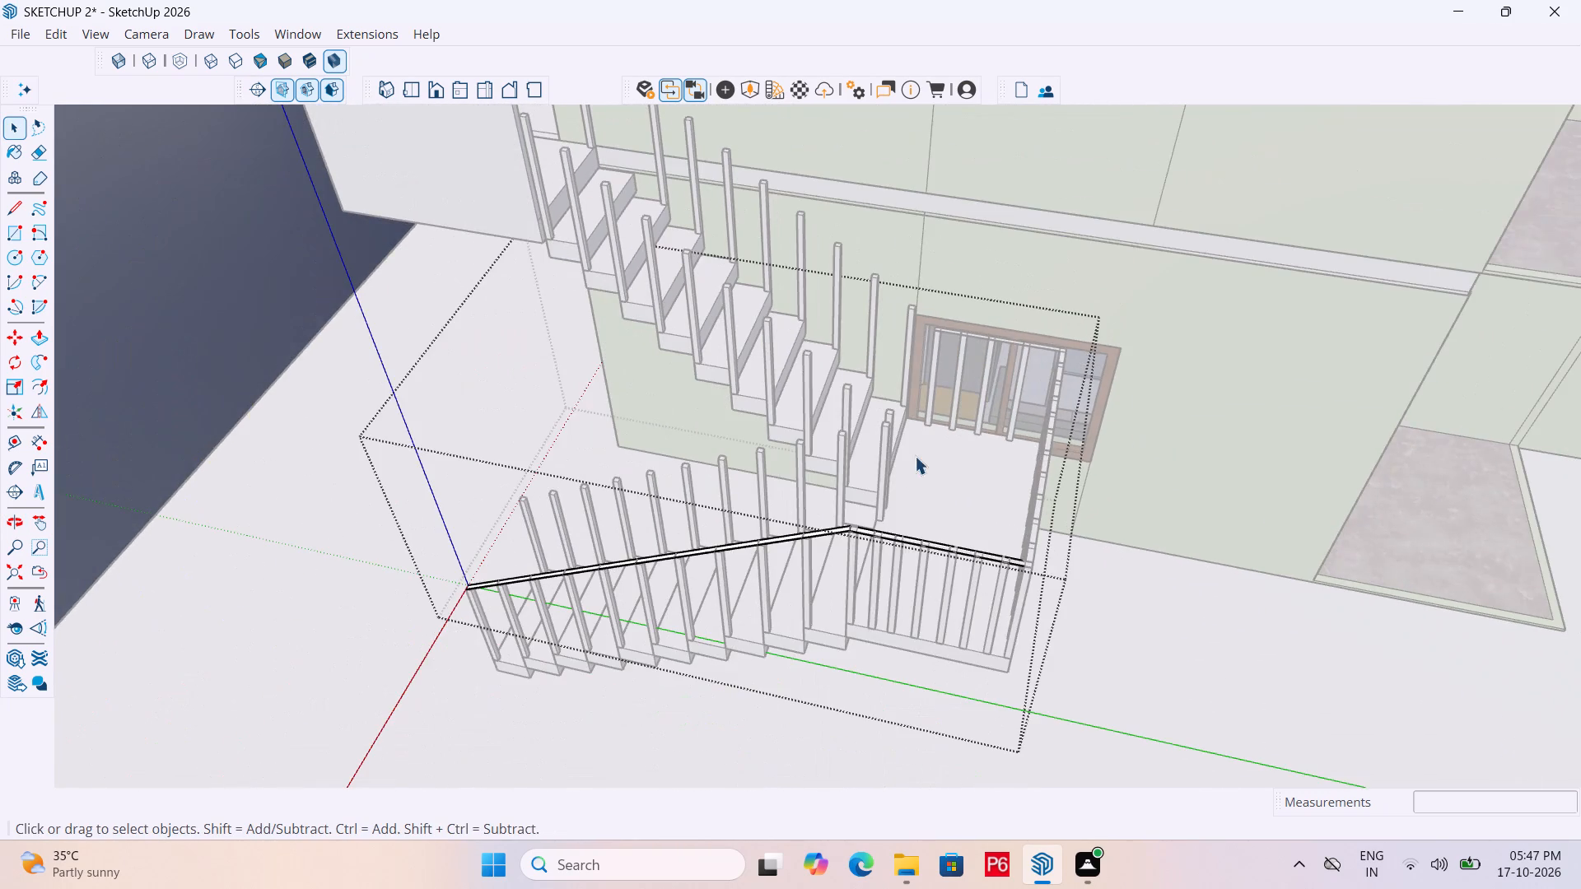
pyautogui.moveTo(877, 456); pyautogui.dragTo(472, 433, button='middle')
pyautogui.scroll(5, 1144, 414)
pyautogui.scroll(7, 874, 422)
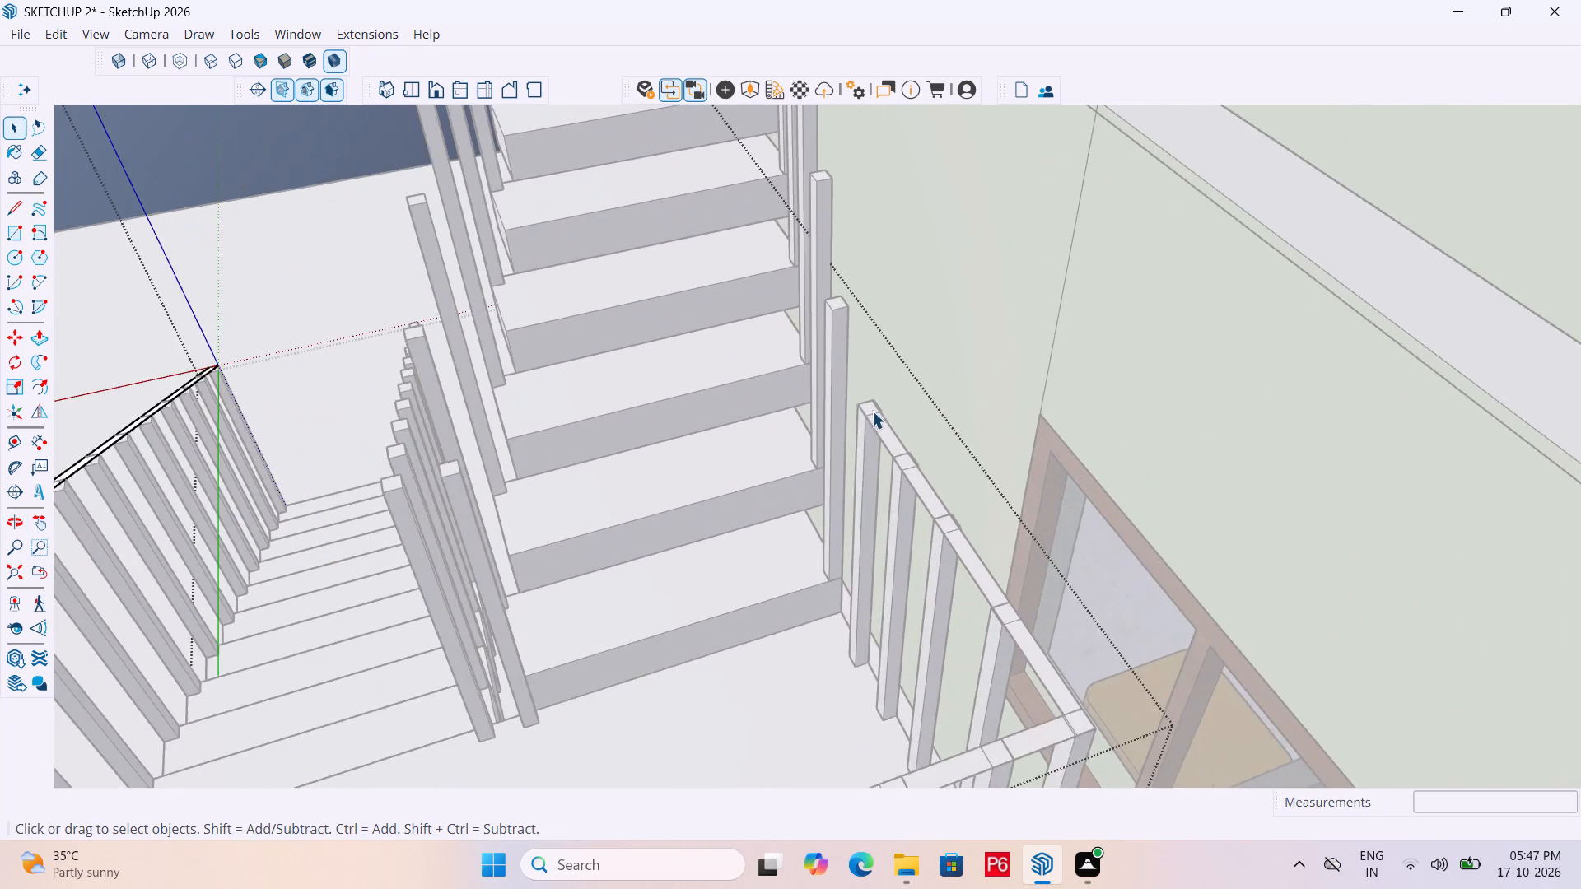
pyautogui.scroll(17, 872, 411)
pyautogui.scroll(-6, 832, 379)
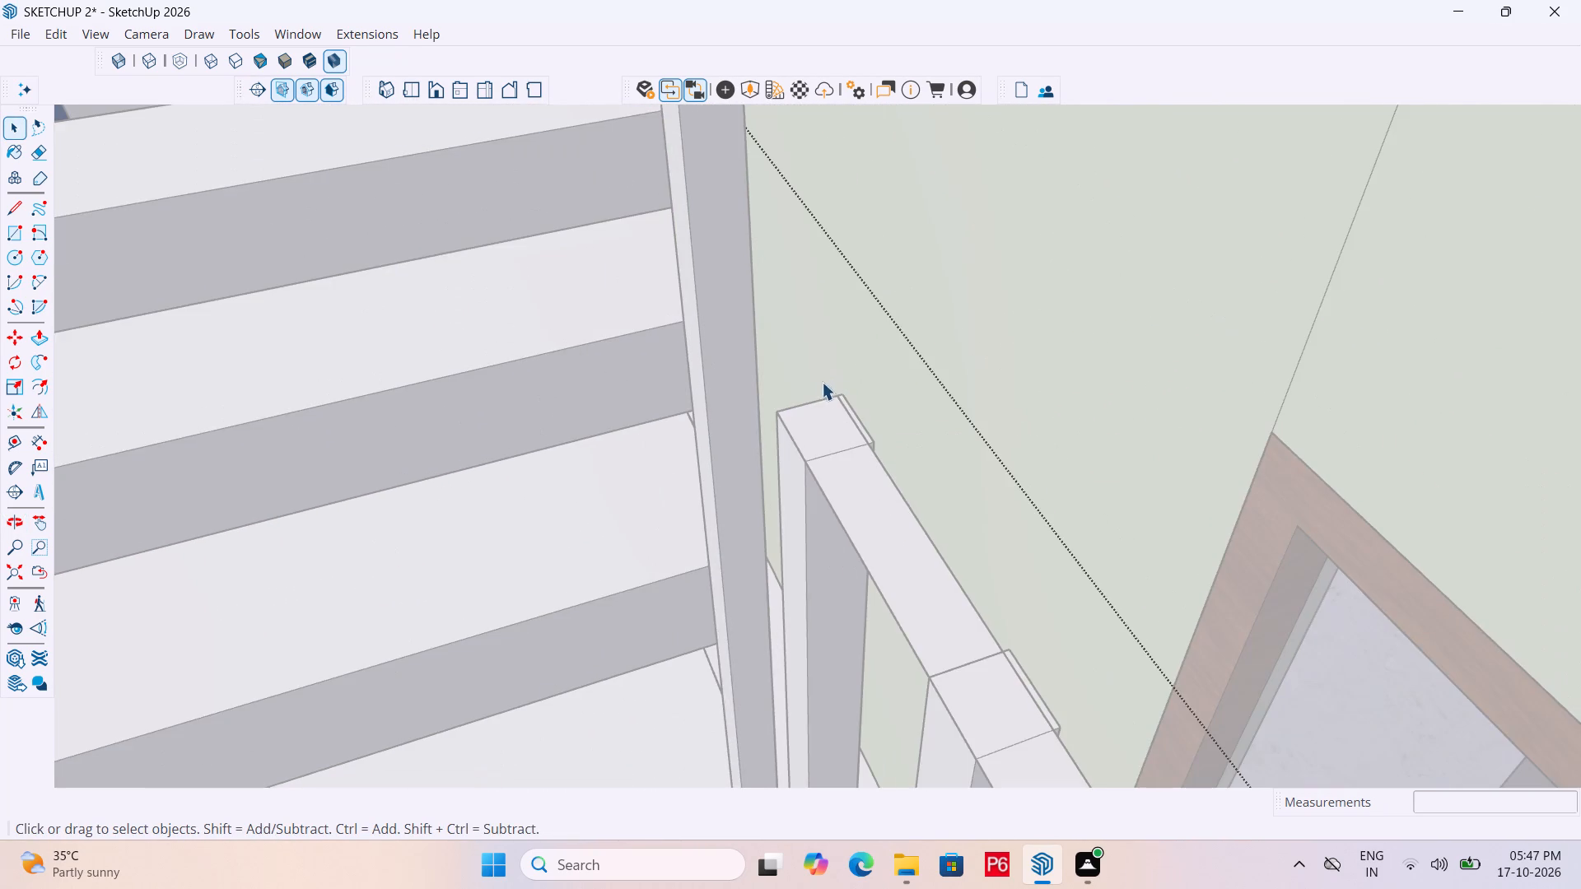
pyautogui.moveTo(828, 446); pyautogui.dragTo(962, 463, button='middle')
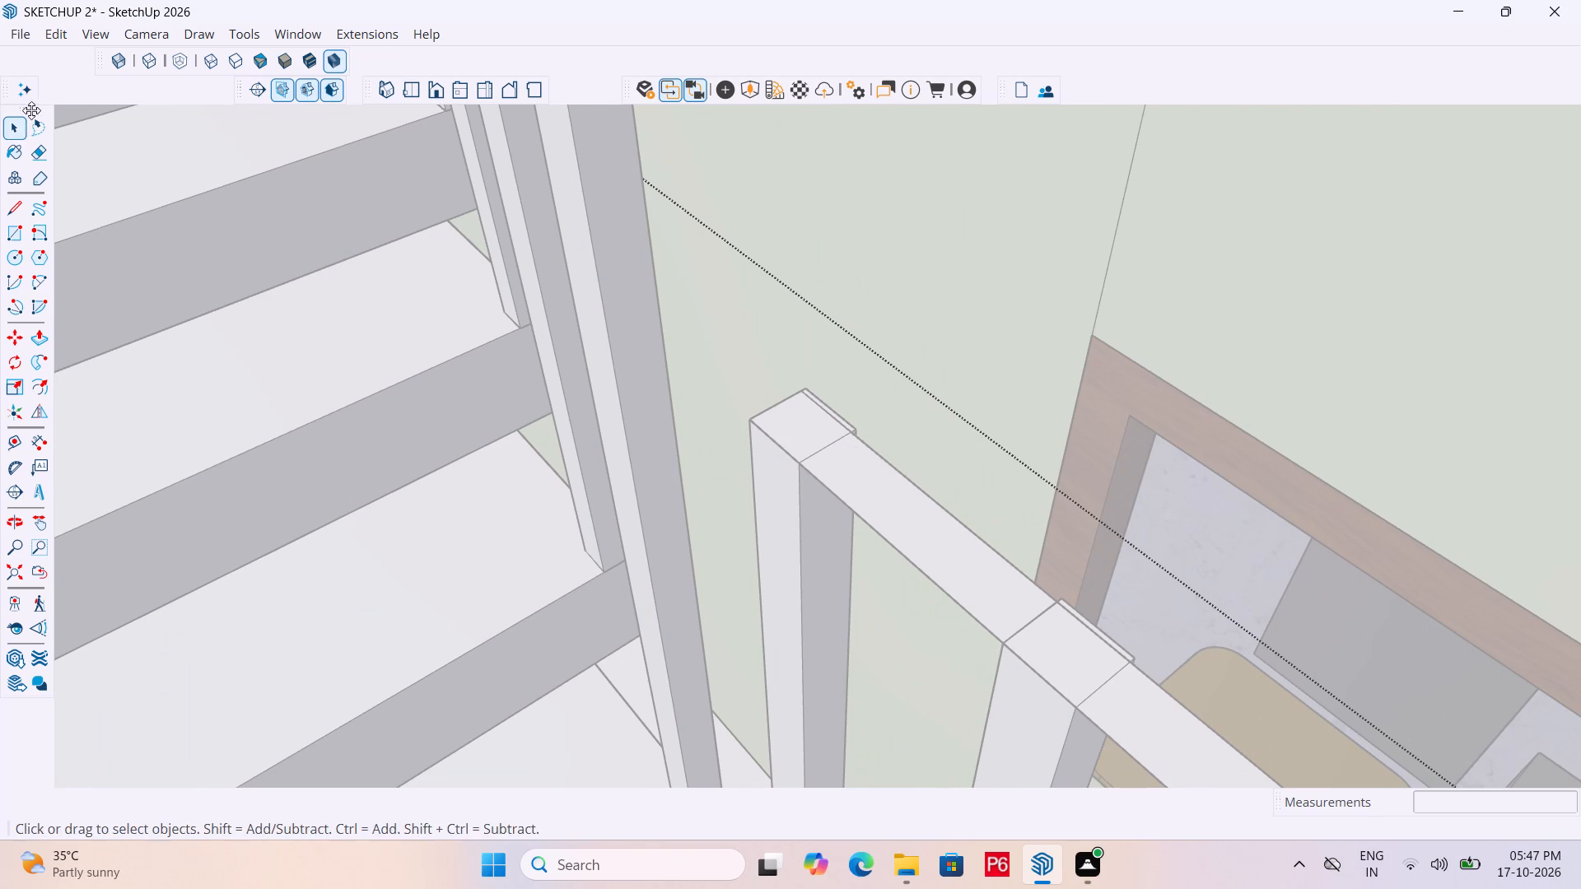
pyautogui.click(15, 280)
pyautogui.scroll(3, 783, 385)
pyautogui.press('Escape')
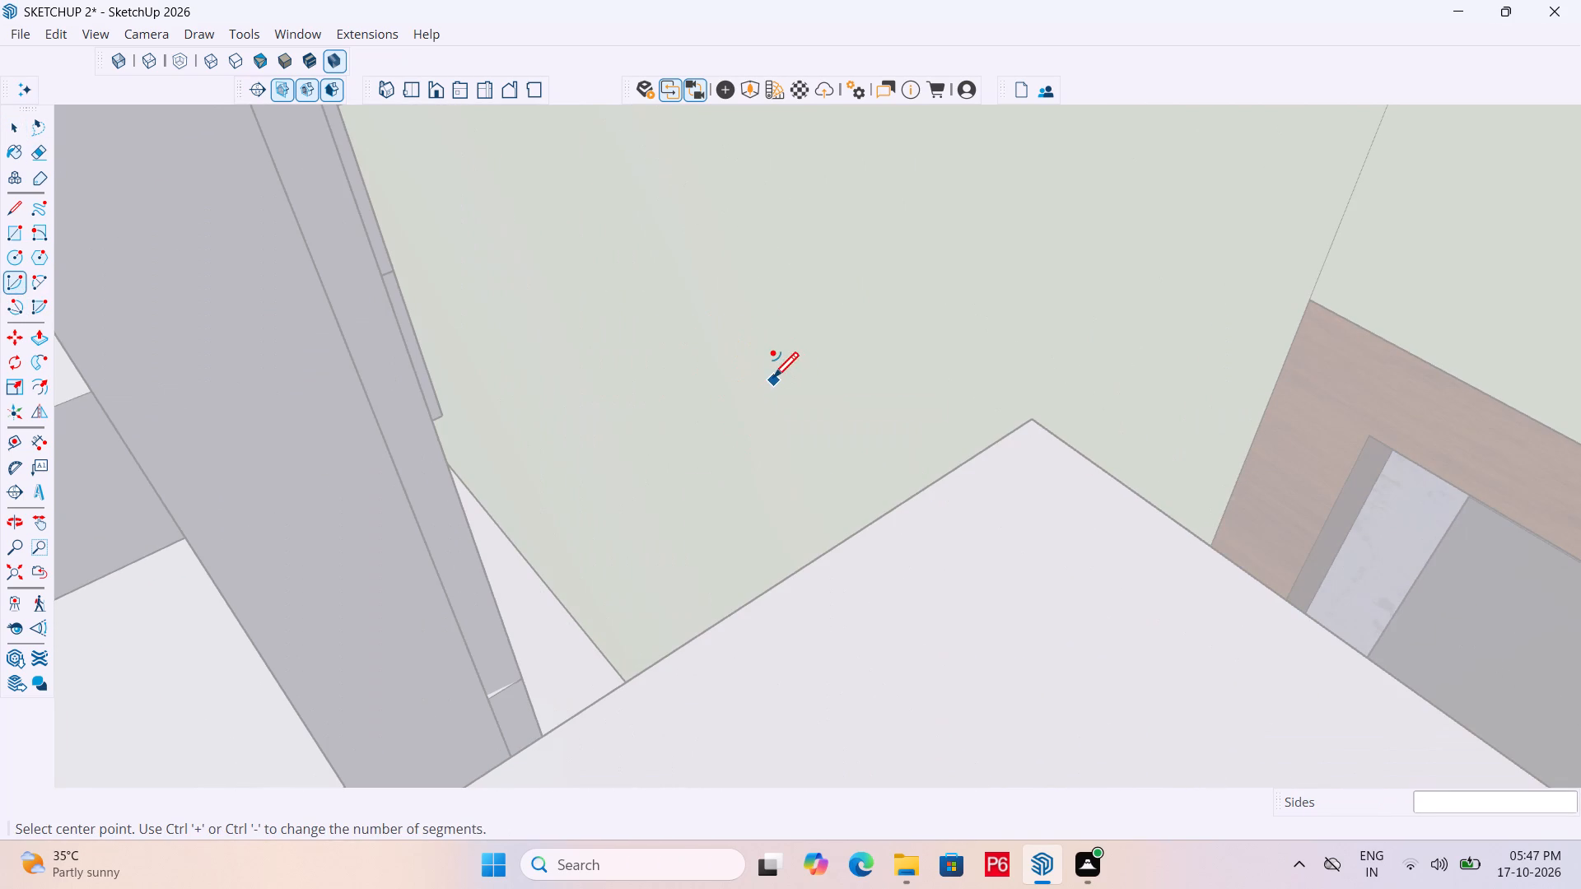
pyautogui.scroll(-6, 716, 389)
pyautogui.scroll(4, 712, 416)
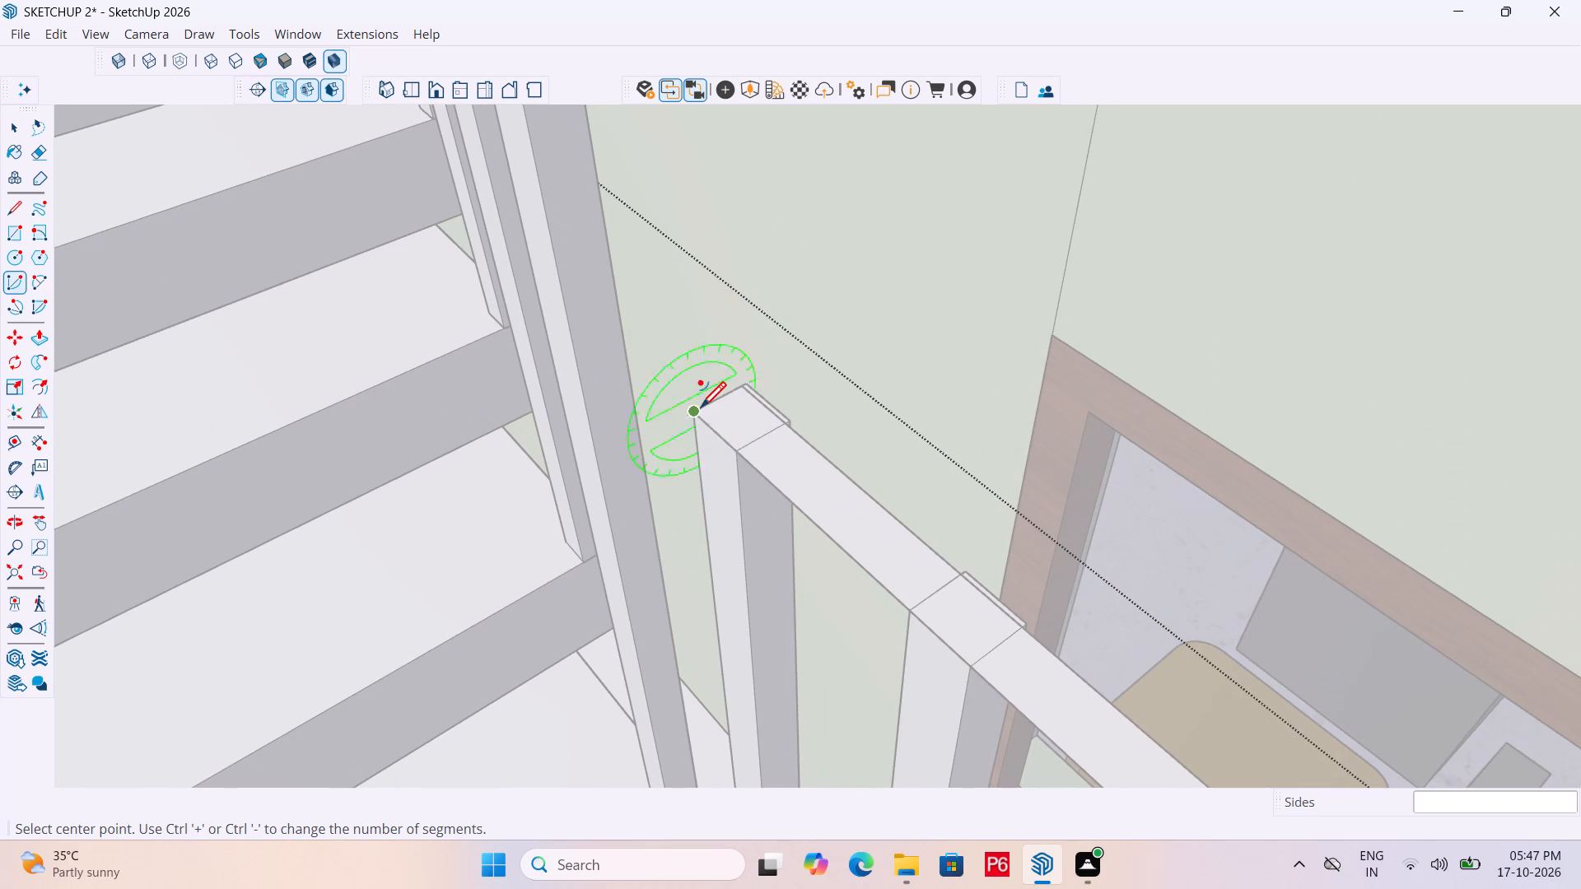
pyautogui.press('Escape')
# Save the model.
pyautogui.hotkey('ctrl', 's')
pyautogui.hotkey('ctrl', 's')
pyautogui.hotkey('ctrl', 's')
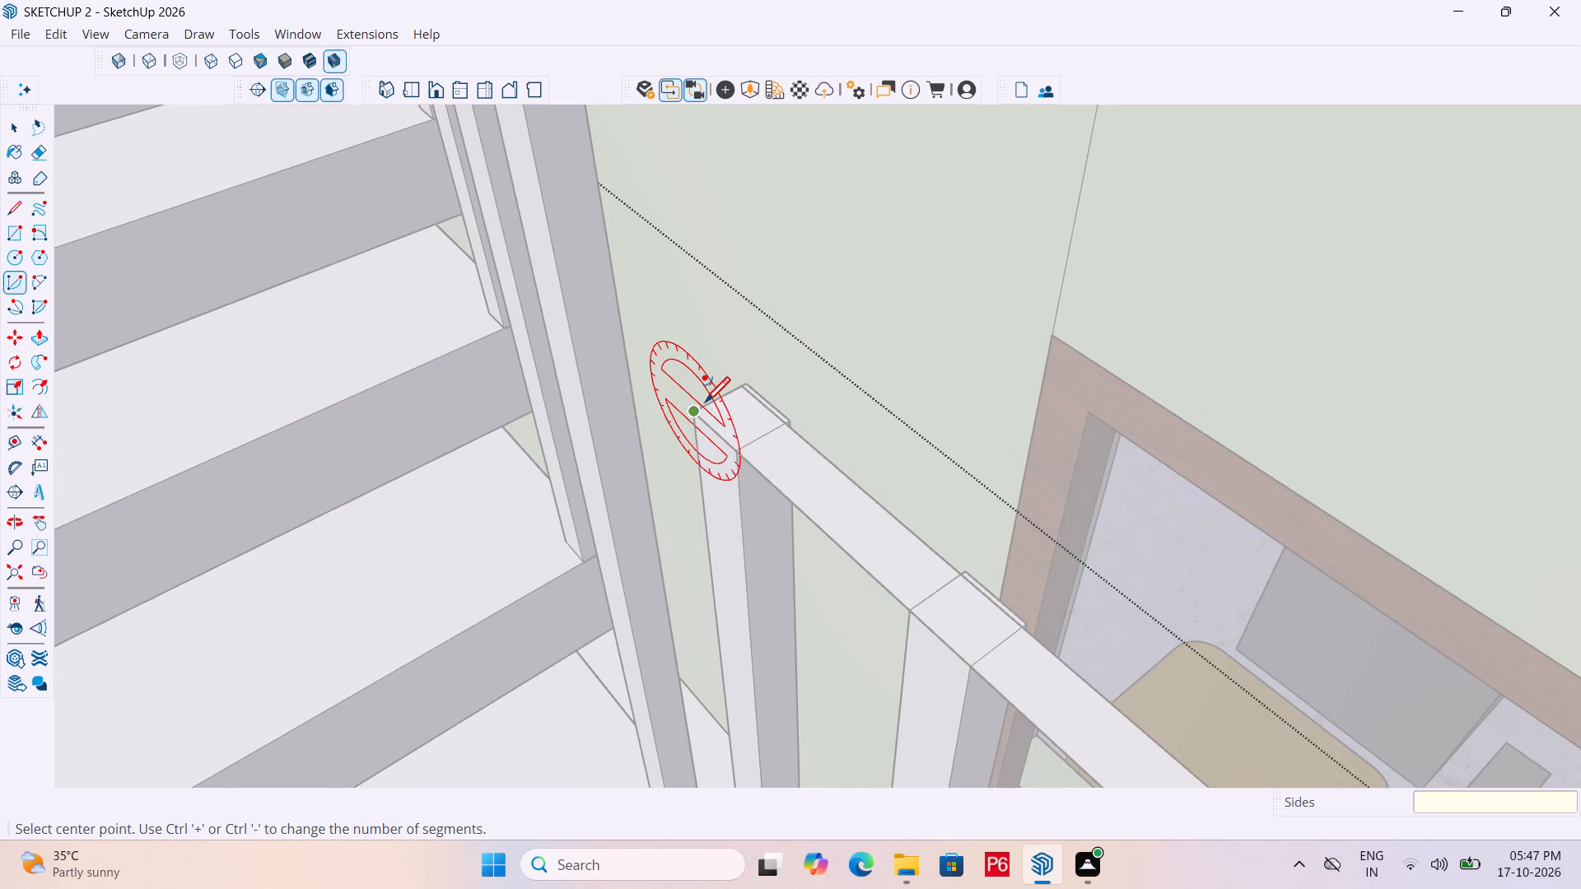
pyautogui.hotkey('ctrl', 's')
pyautogui.press('space')
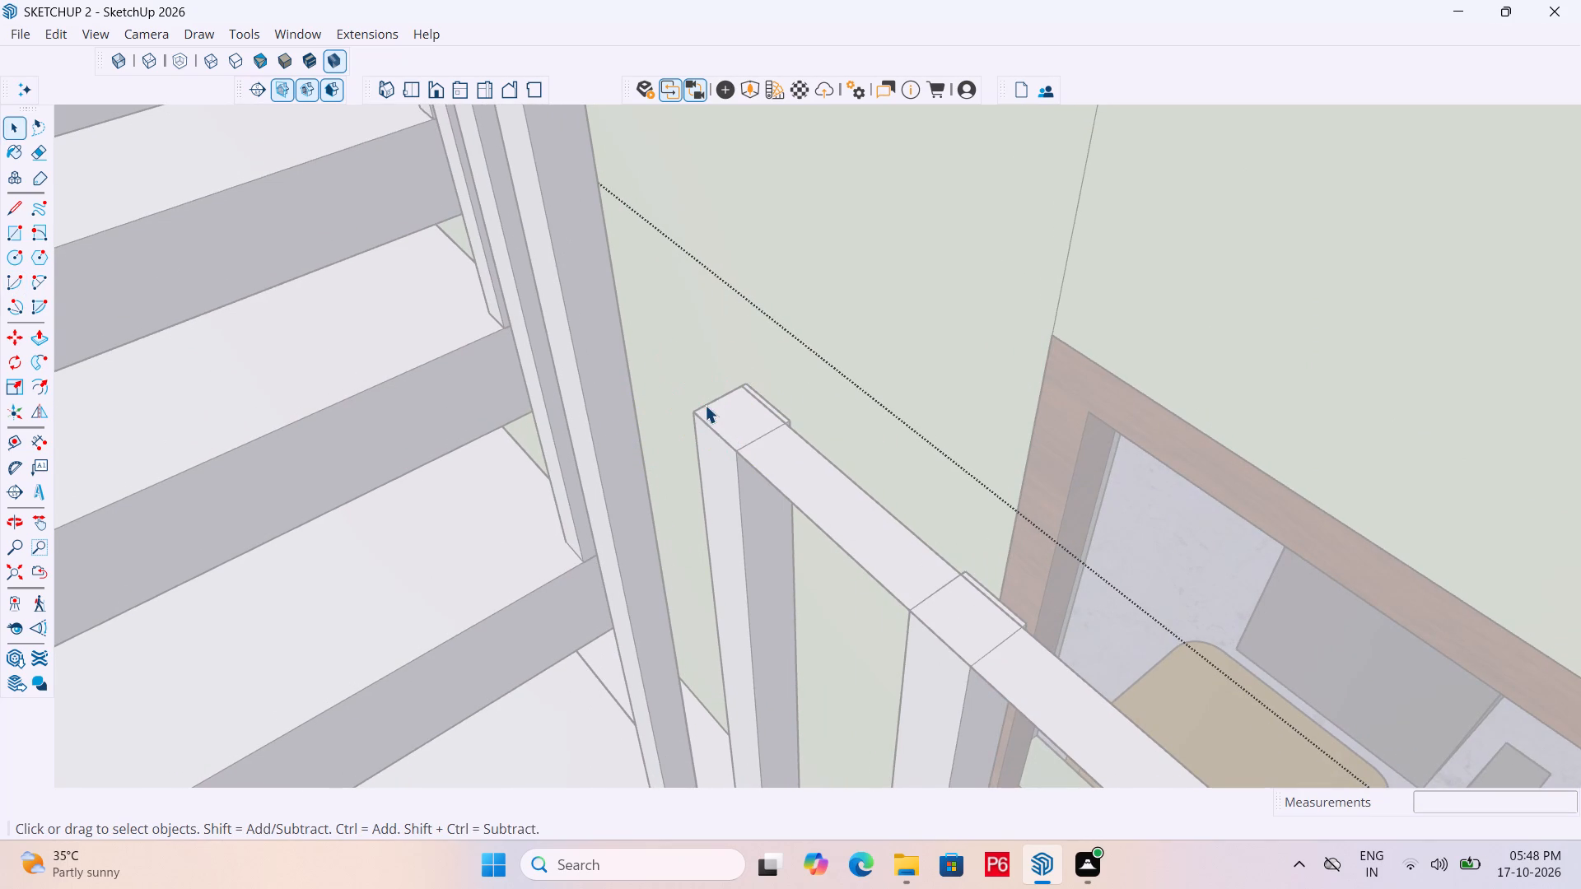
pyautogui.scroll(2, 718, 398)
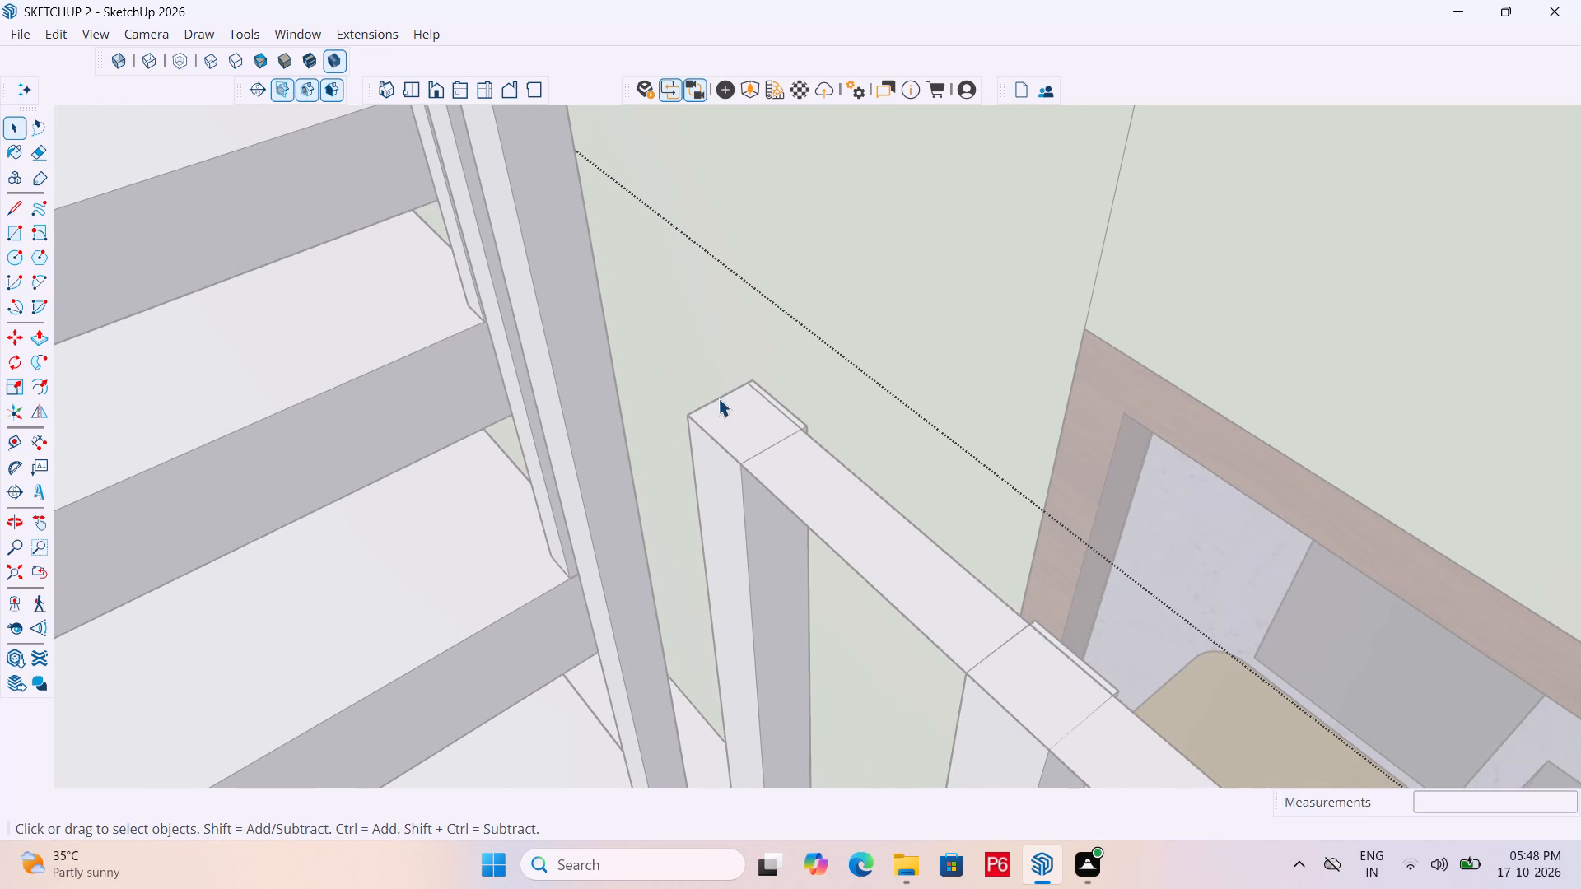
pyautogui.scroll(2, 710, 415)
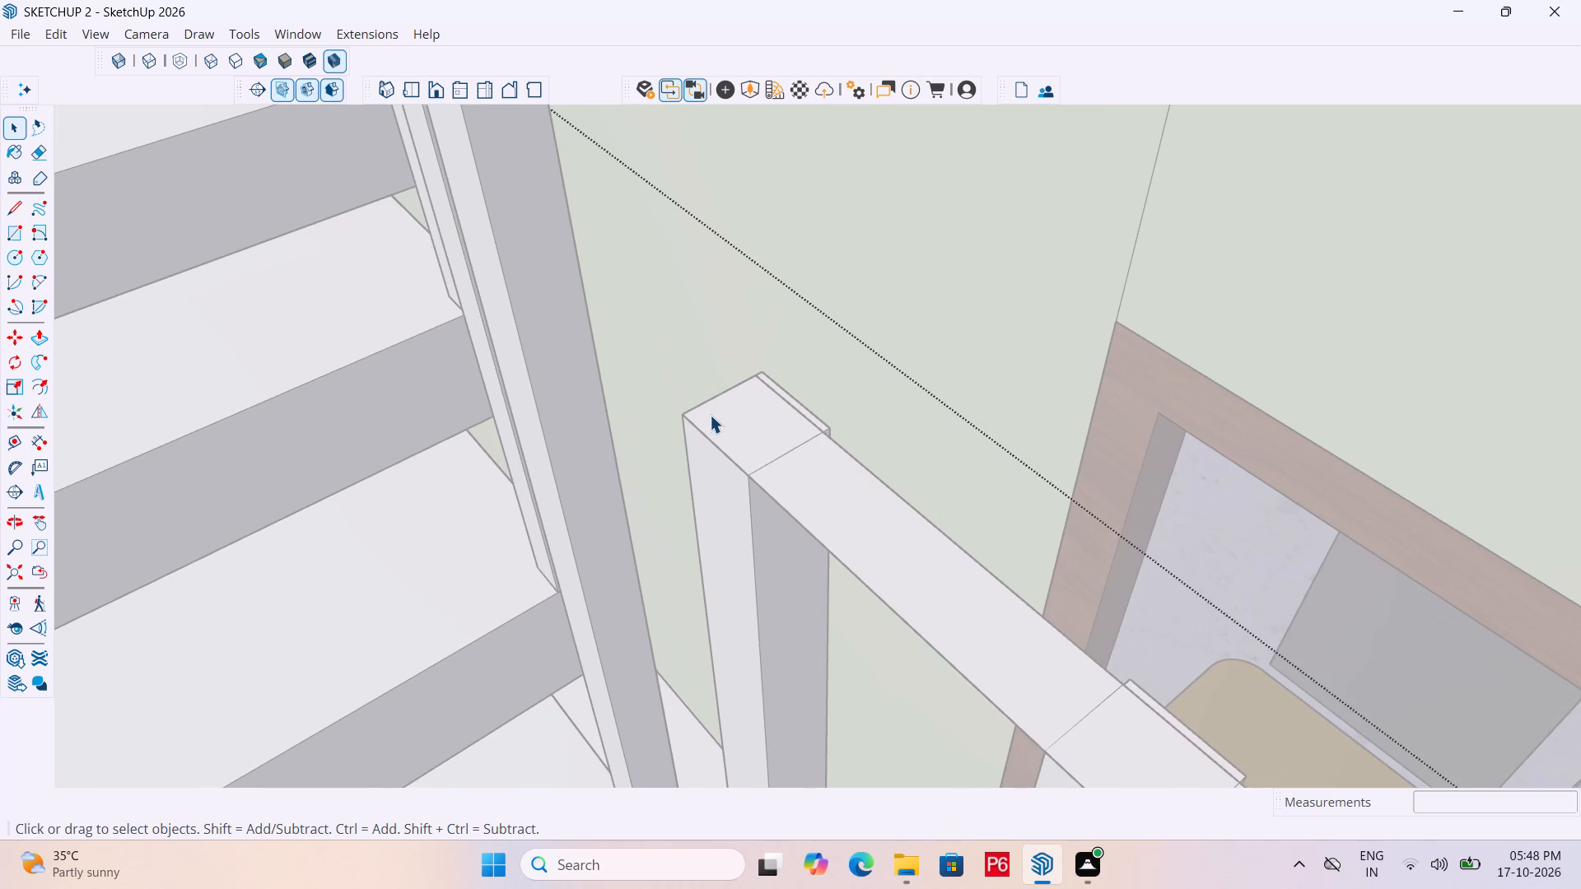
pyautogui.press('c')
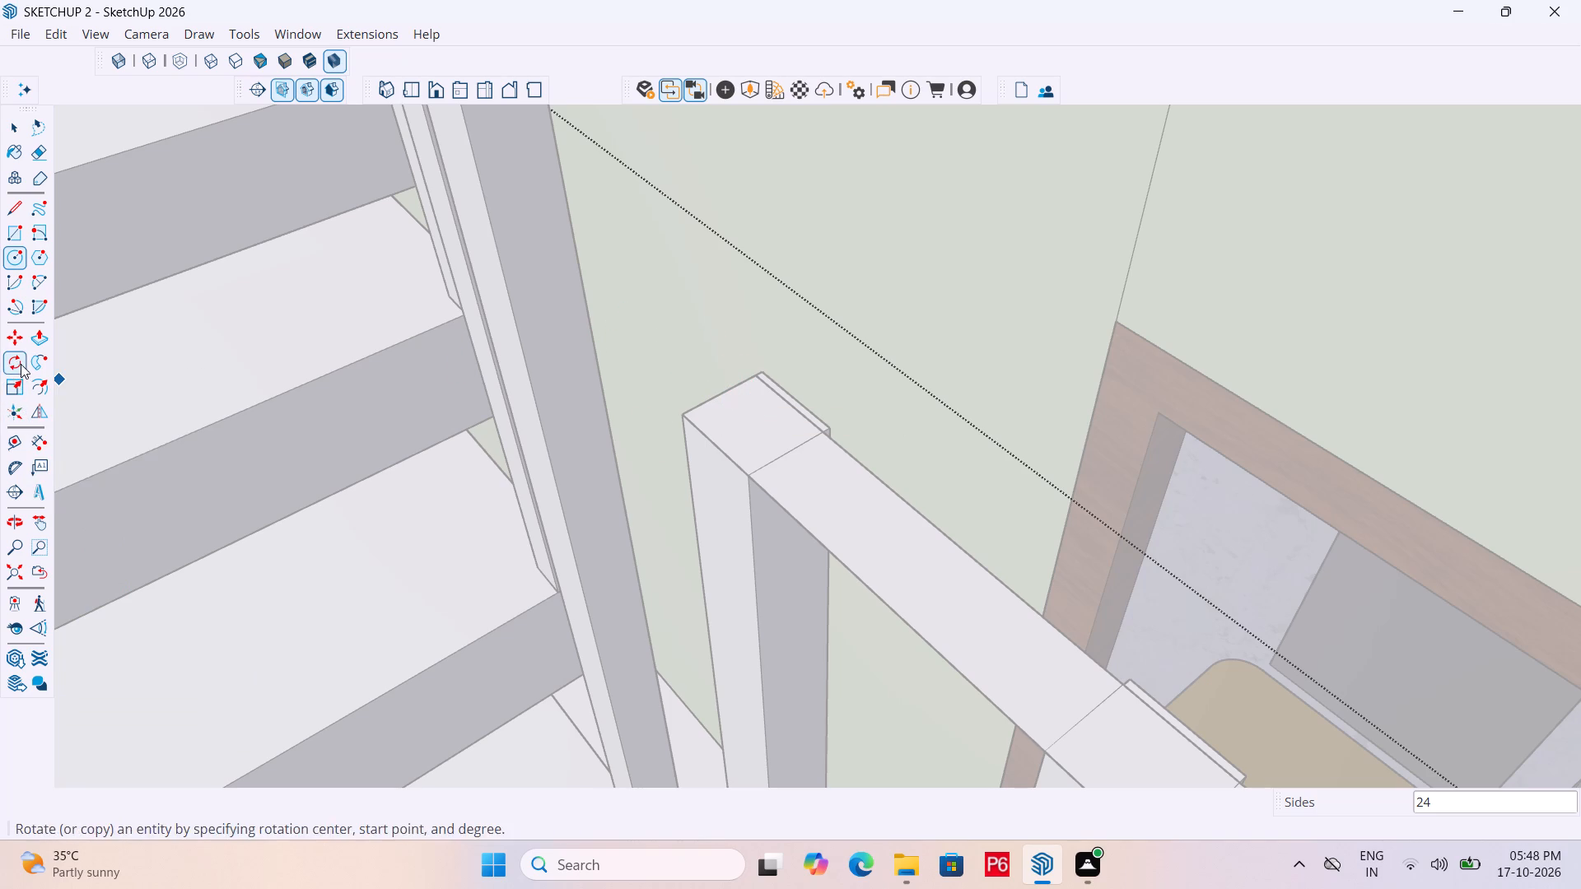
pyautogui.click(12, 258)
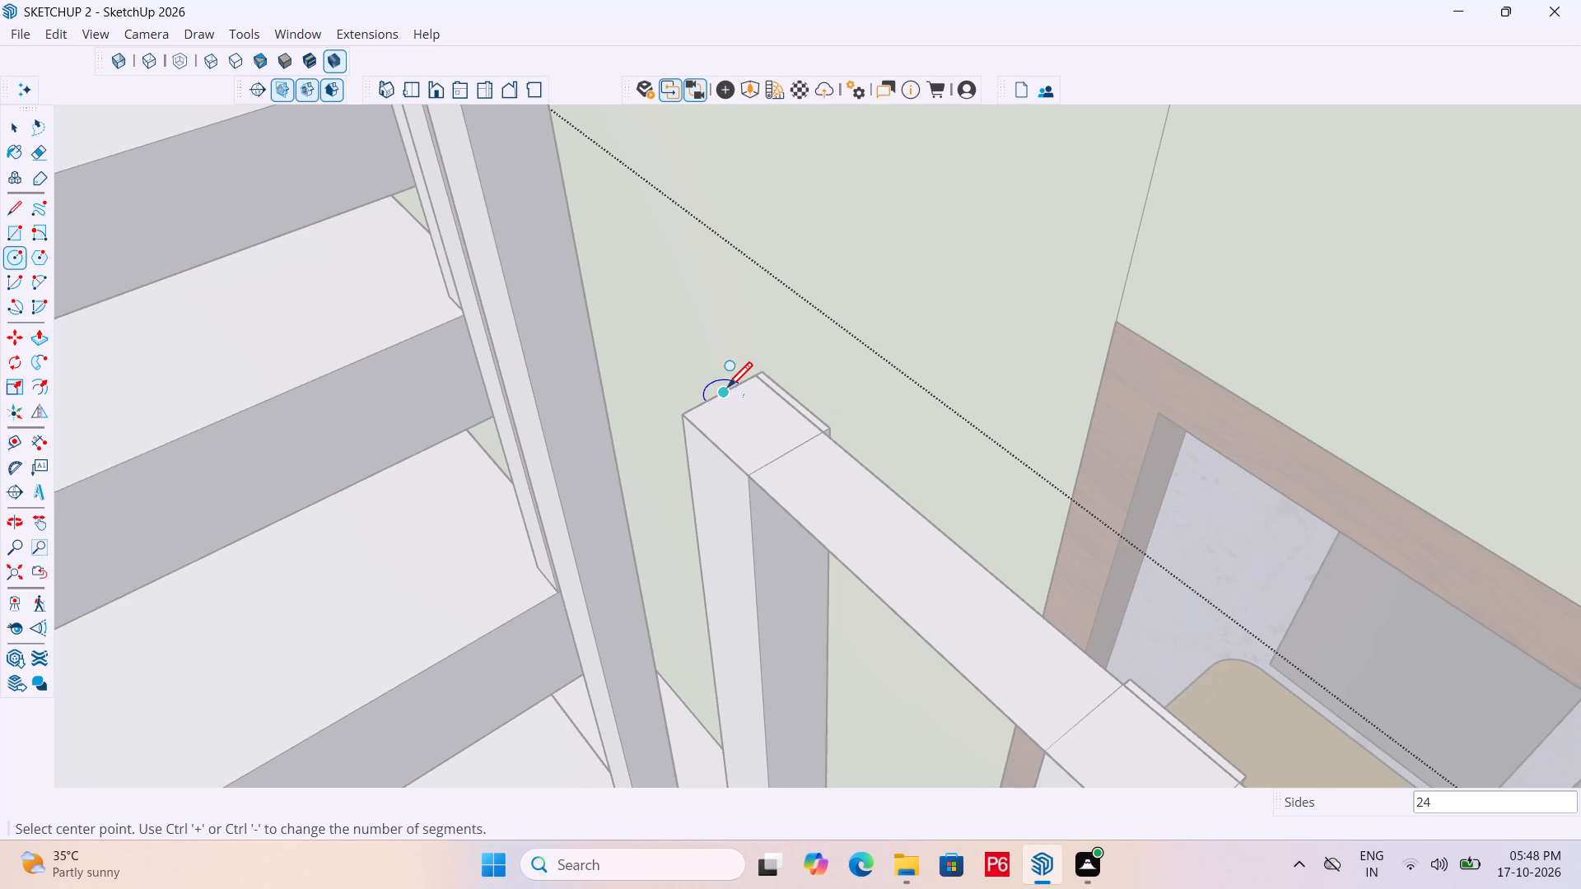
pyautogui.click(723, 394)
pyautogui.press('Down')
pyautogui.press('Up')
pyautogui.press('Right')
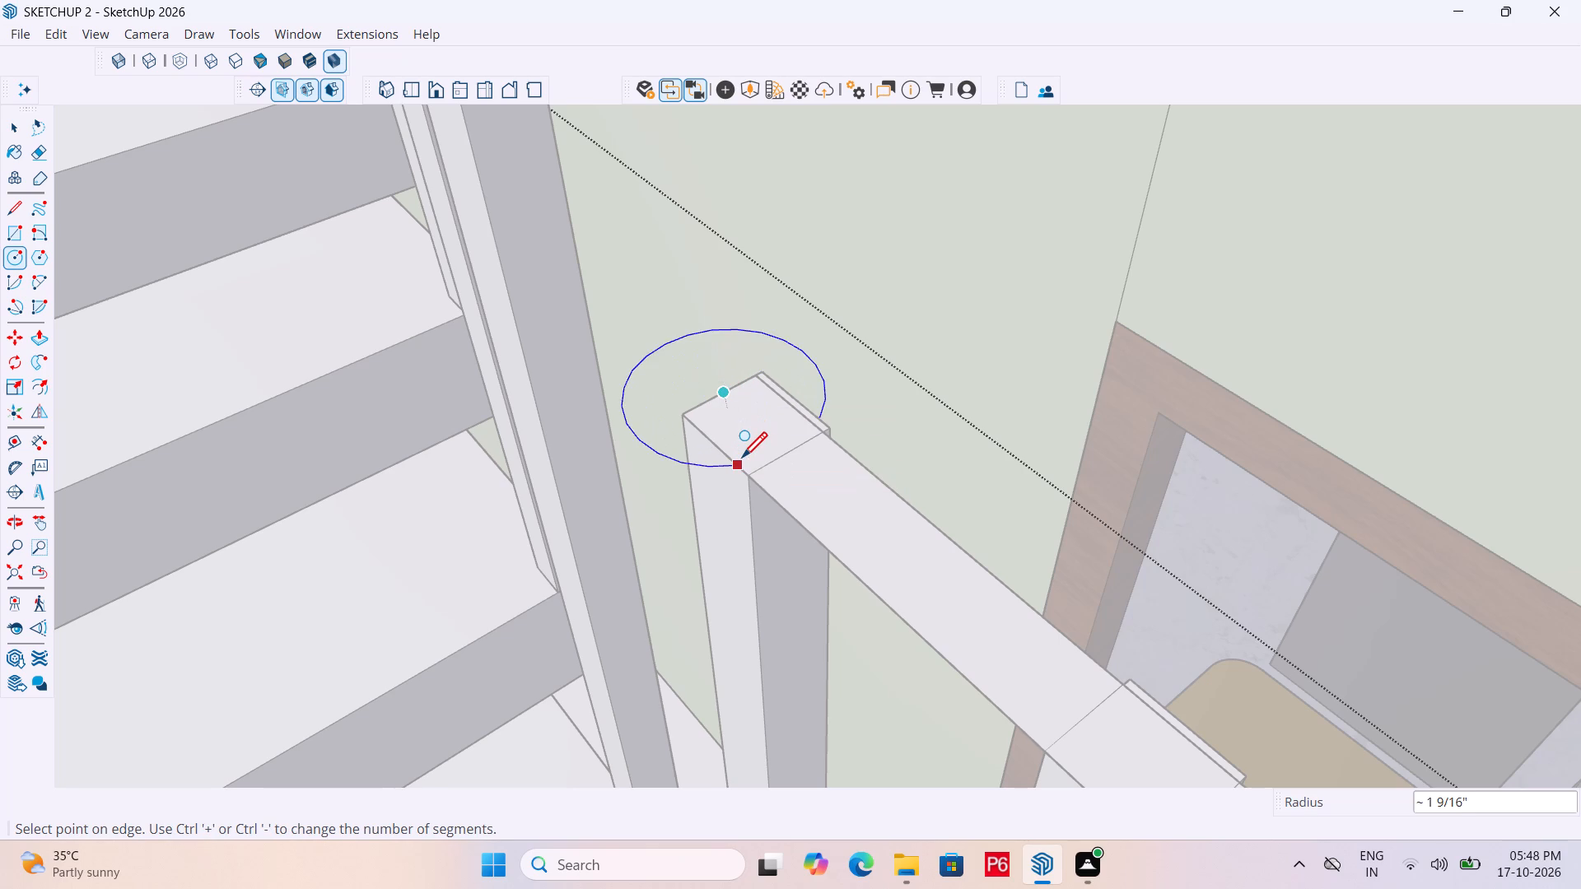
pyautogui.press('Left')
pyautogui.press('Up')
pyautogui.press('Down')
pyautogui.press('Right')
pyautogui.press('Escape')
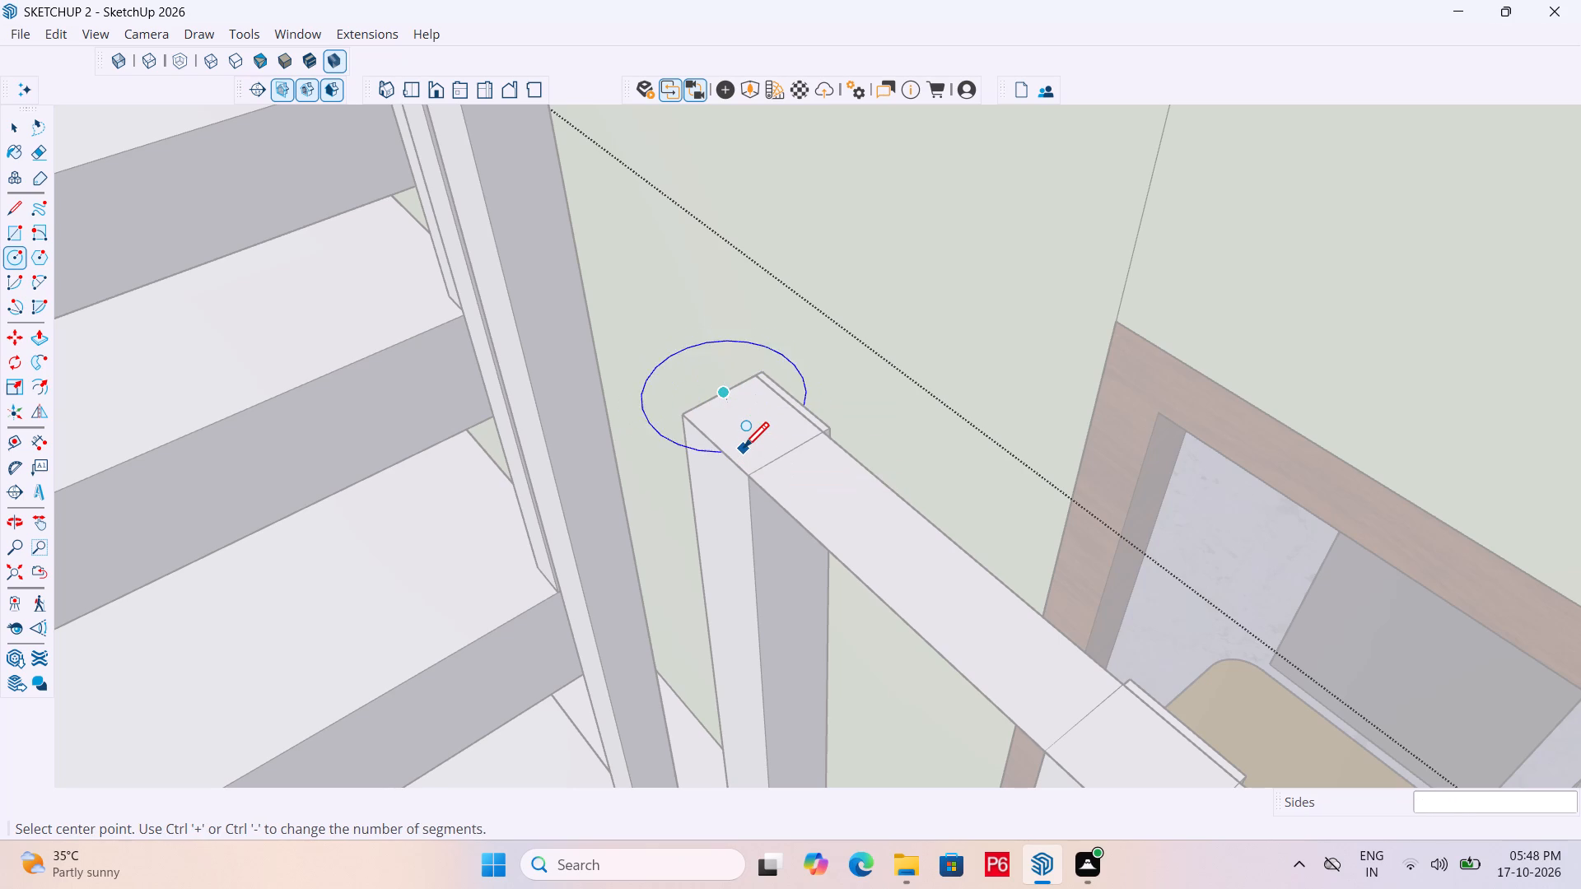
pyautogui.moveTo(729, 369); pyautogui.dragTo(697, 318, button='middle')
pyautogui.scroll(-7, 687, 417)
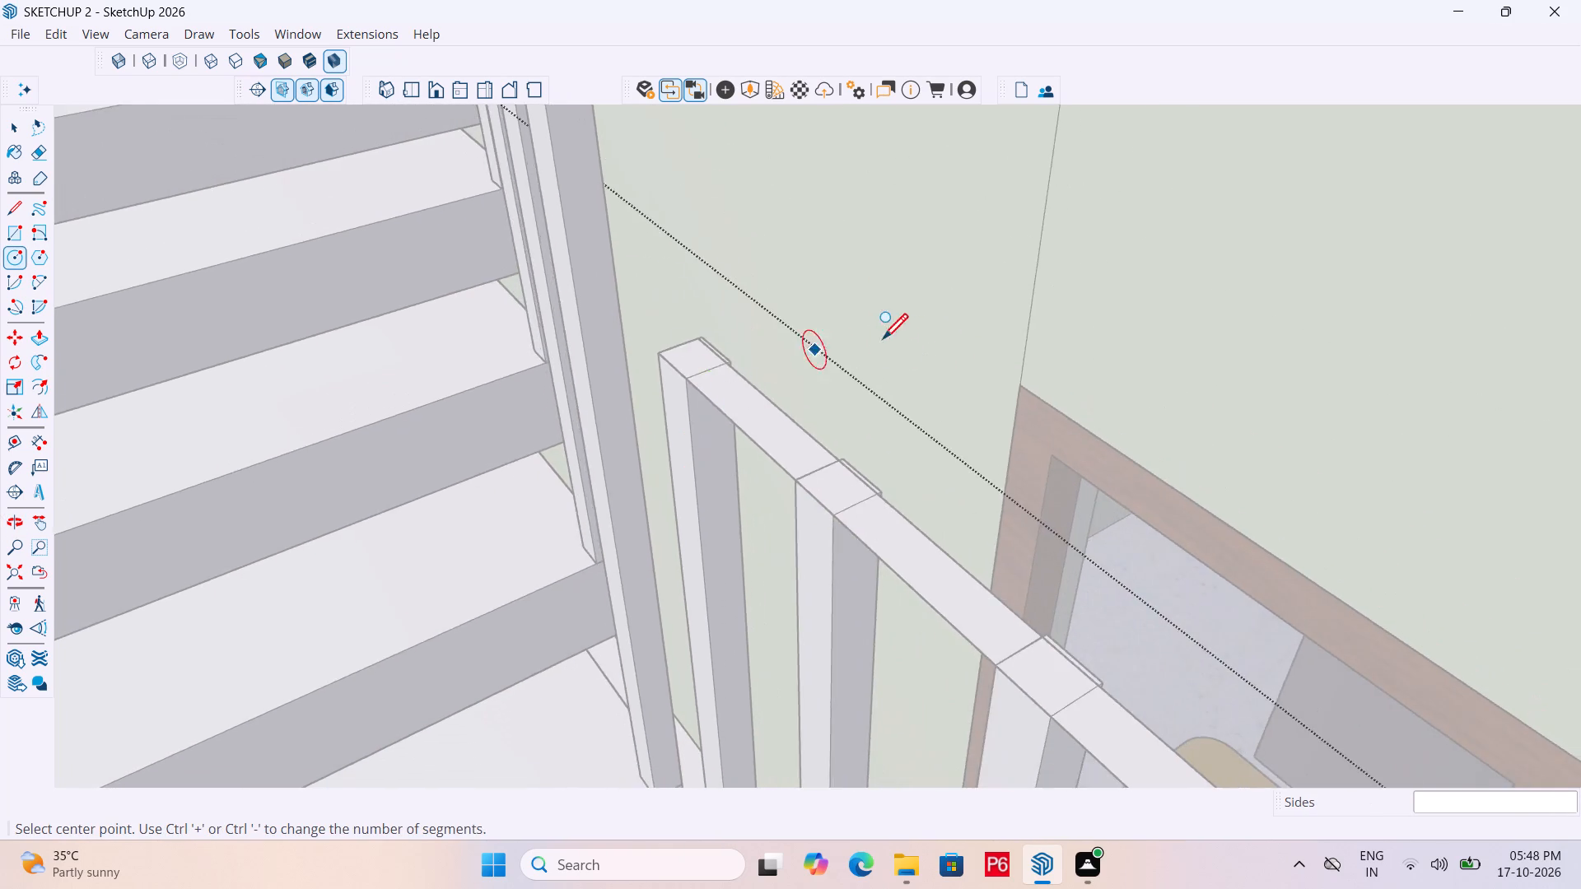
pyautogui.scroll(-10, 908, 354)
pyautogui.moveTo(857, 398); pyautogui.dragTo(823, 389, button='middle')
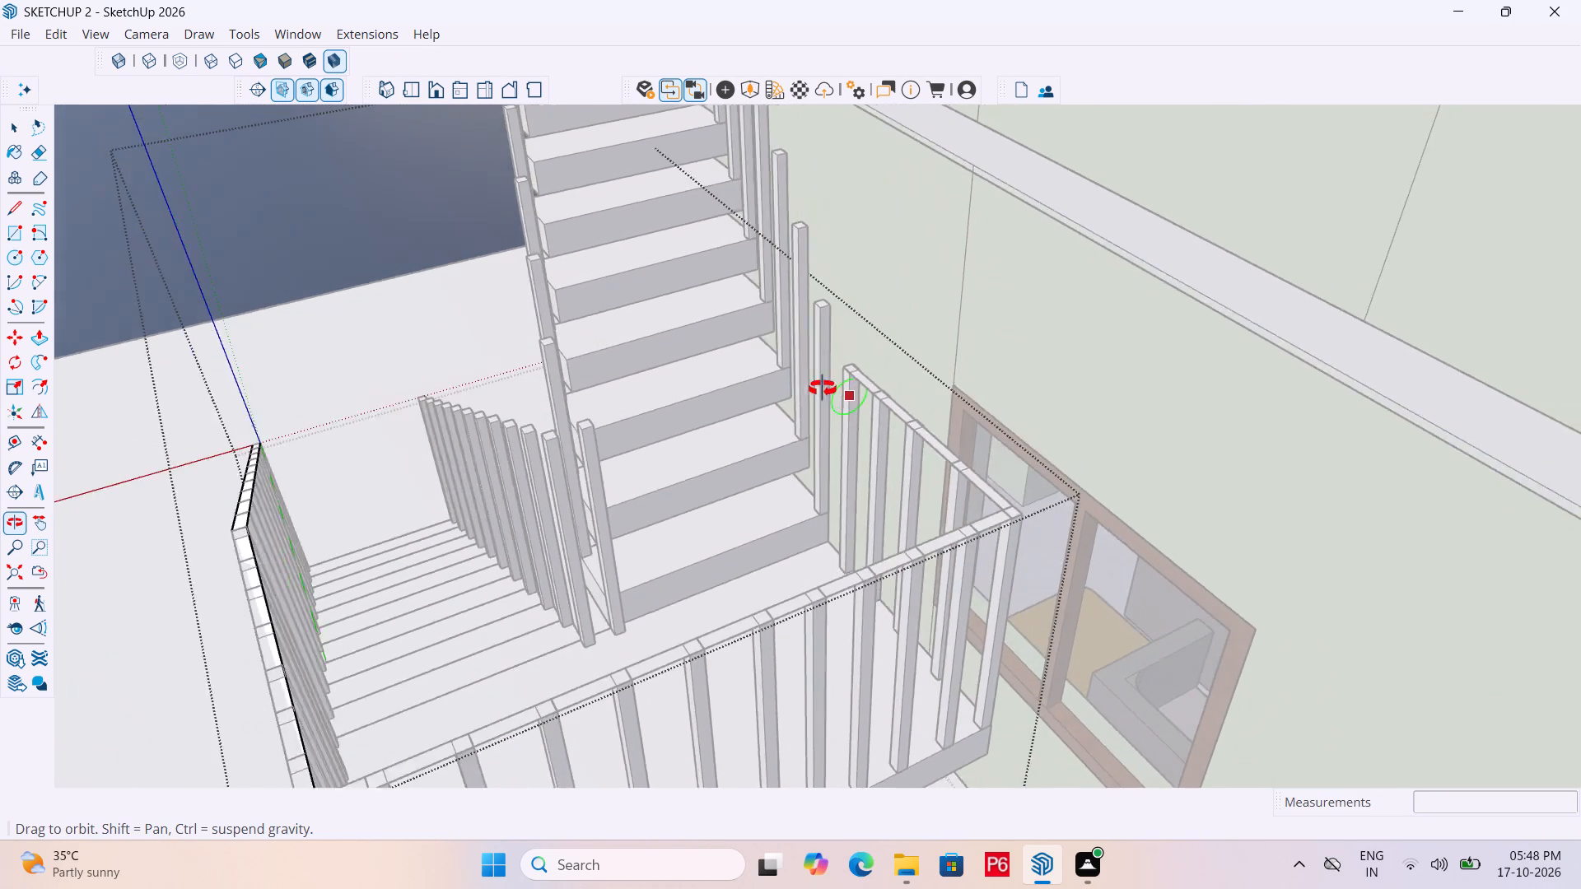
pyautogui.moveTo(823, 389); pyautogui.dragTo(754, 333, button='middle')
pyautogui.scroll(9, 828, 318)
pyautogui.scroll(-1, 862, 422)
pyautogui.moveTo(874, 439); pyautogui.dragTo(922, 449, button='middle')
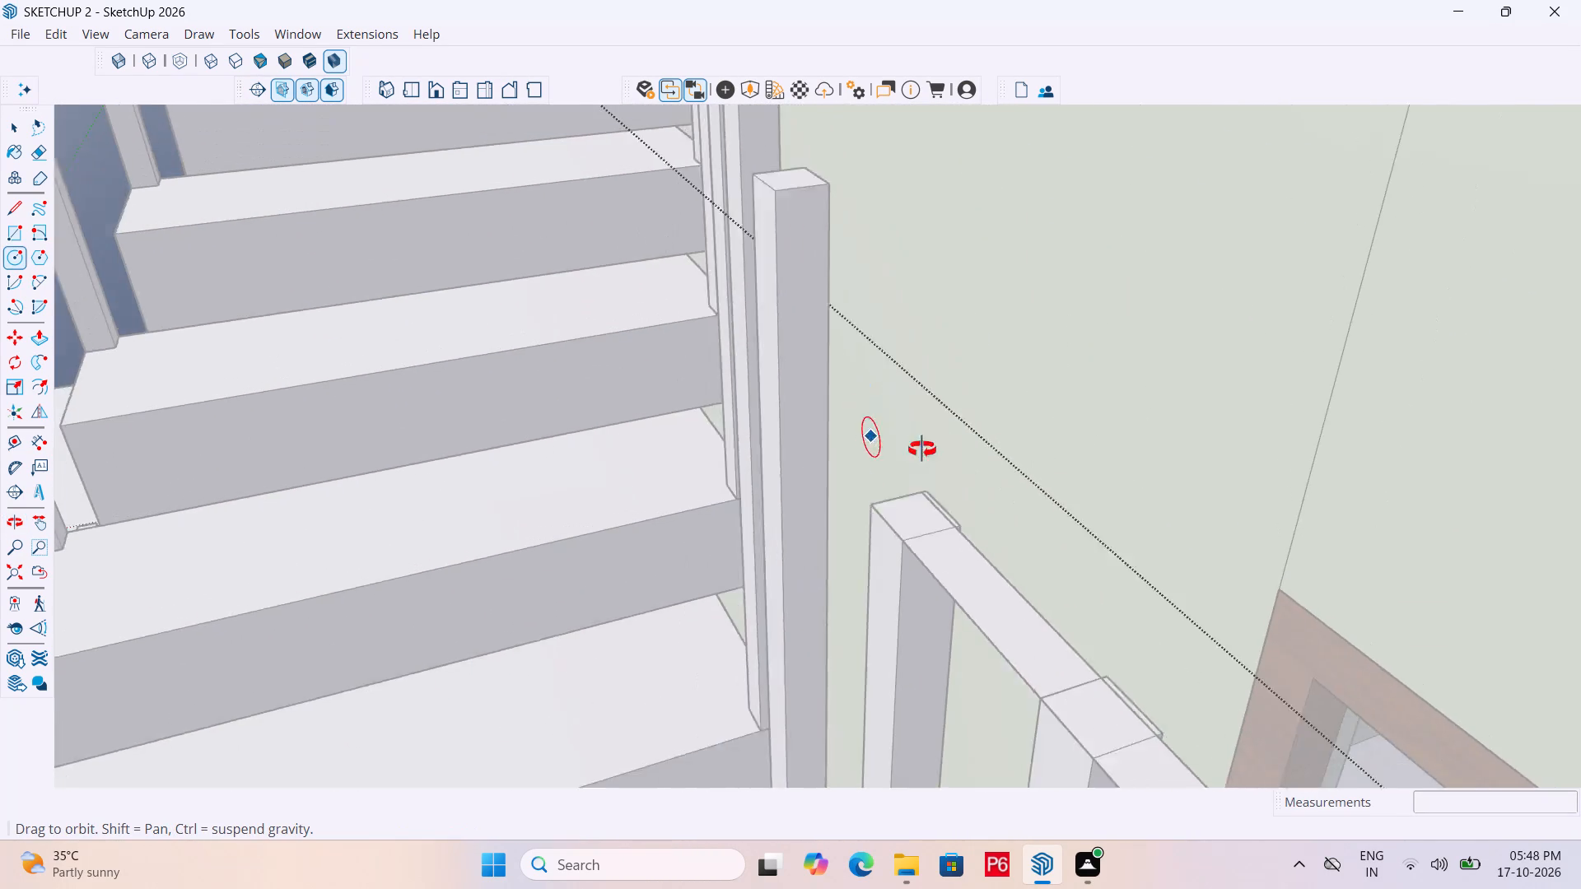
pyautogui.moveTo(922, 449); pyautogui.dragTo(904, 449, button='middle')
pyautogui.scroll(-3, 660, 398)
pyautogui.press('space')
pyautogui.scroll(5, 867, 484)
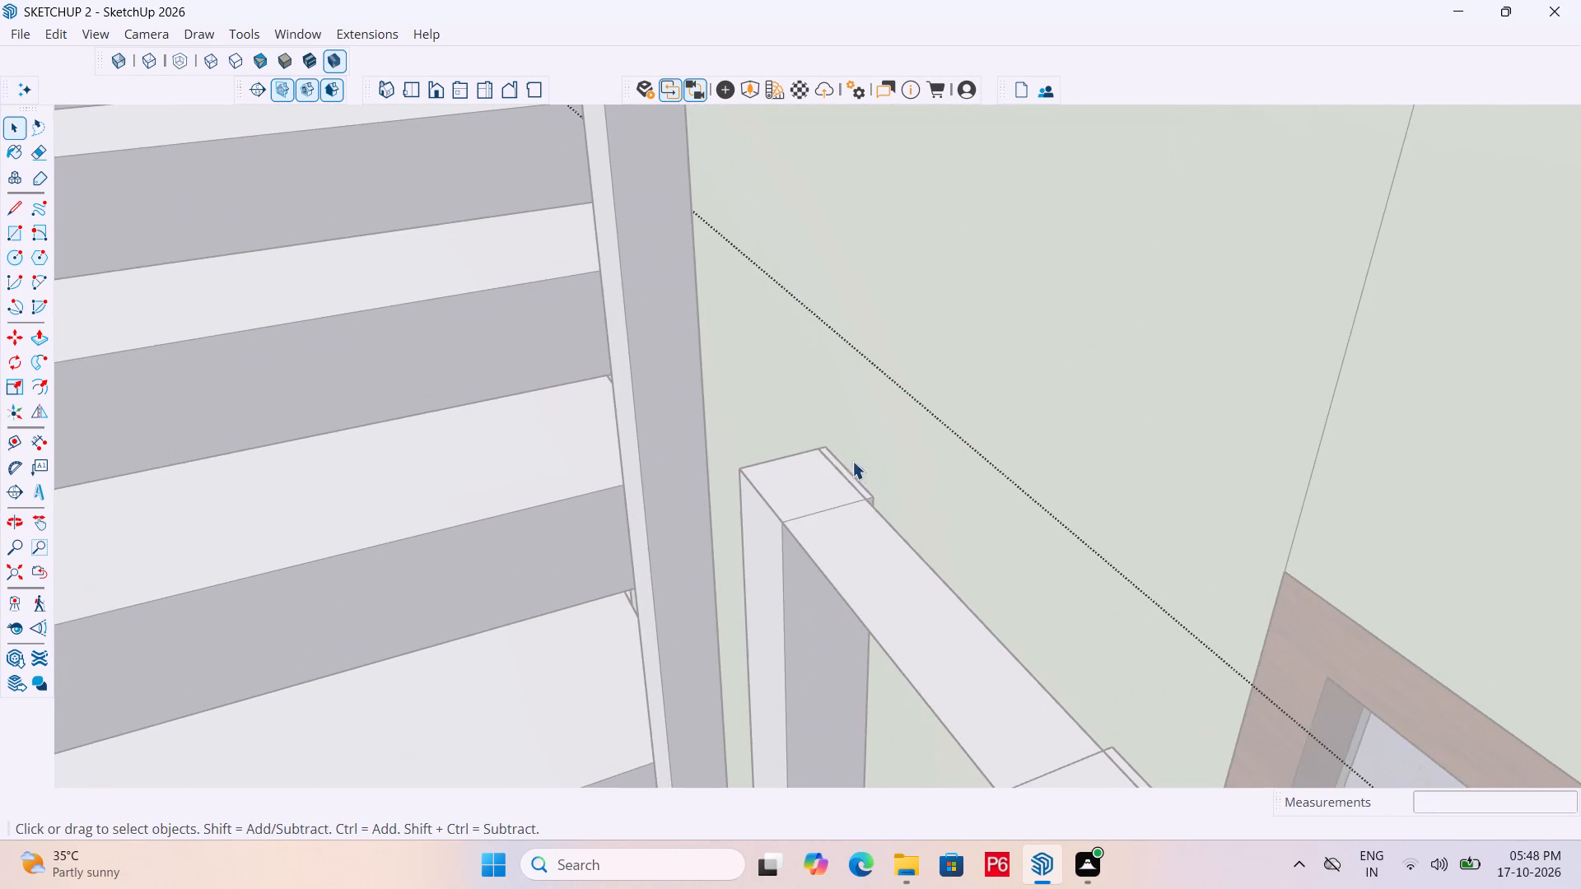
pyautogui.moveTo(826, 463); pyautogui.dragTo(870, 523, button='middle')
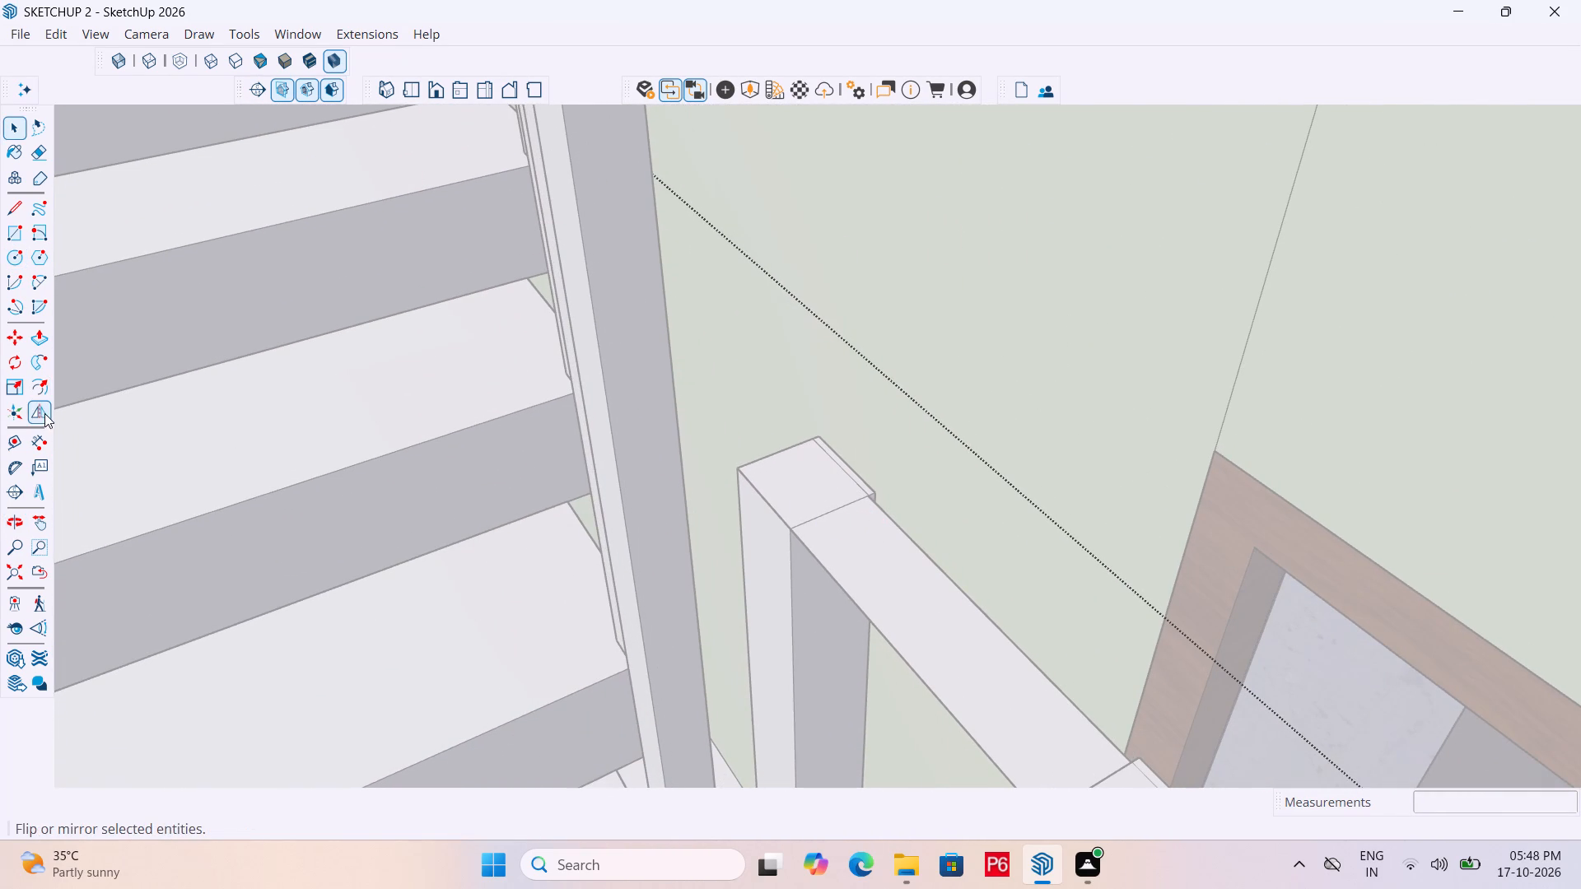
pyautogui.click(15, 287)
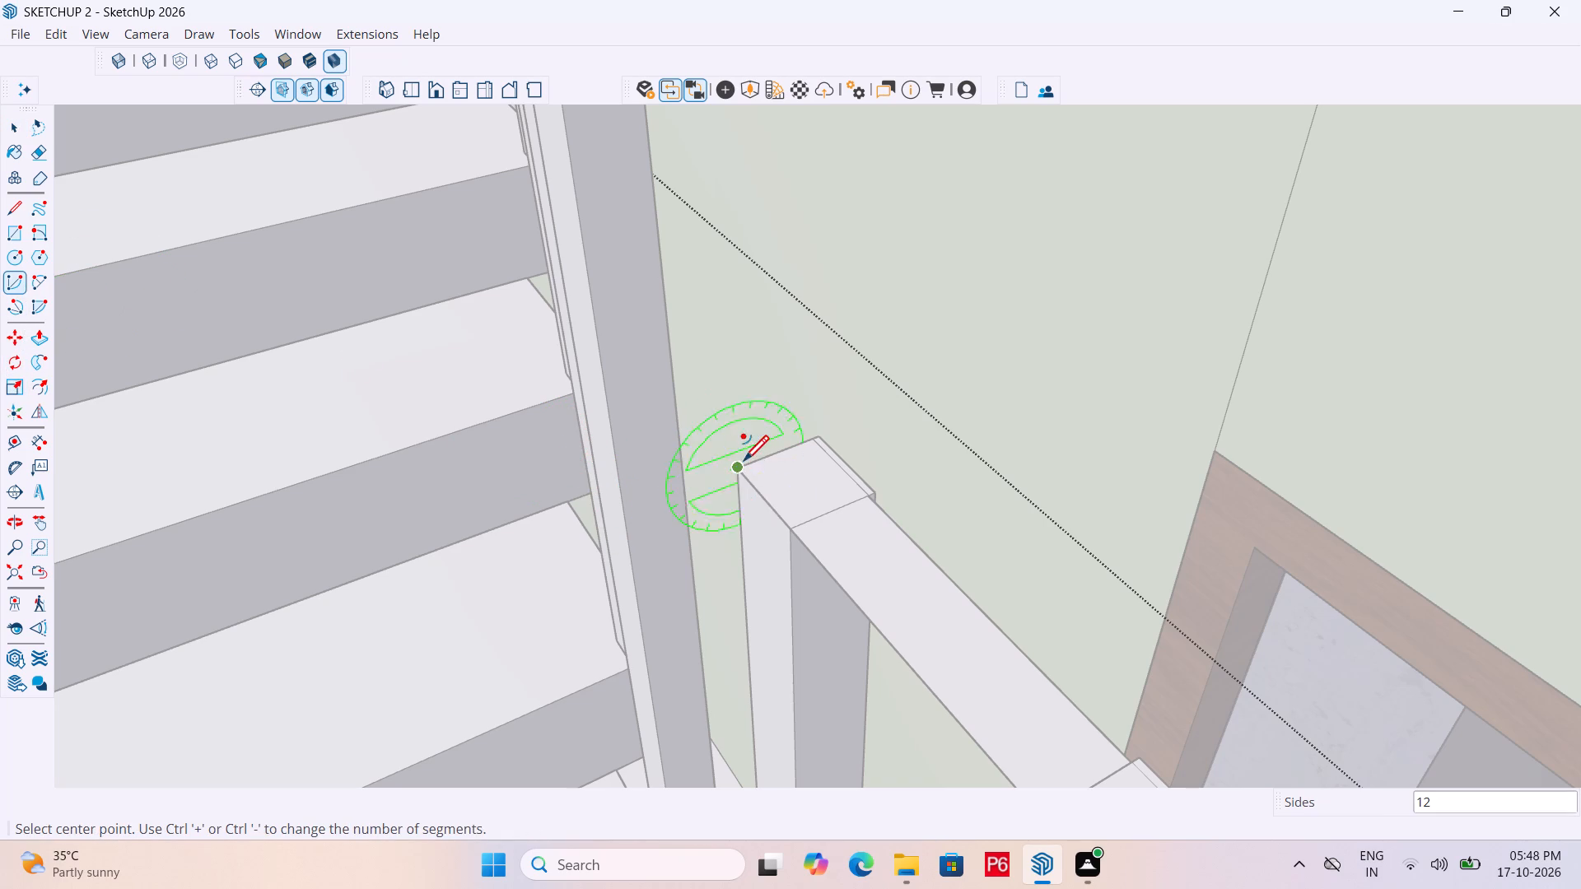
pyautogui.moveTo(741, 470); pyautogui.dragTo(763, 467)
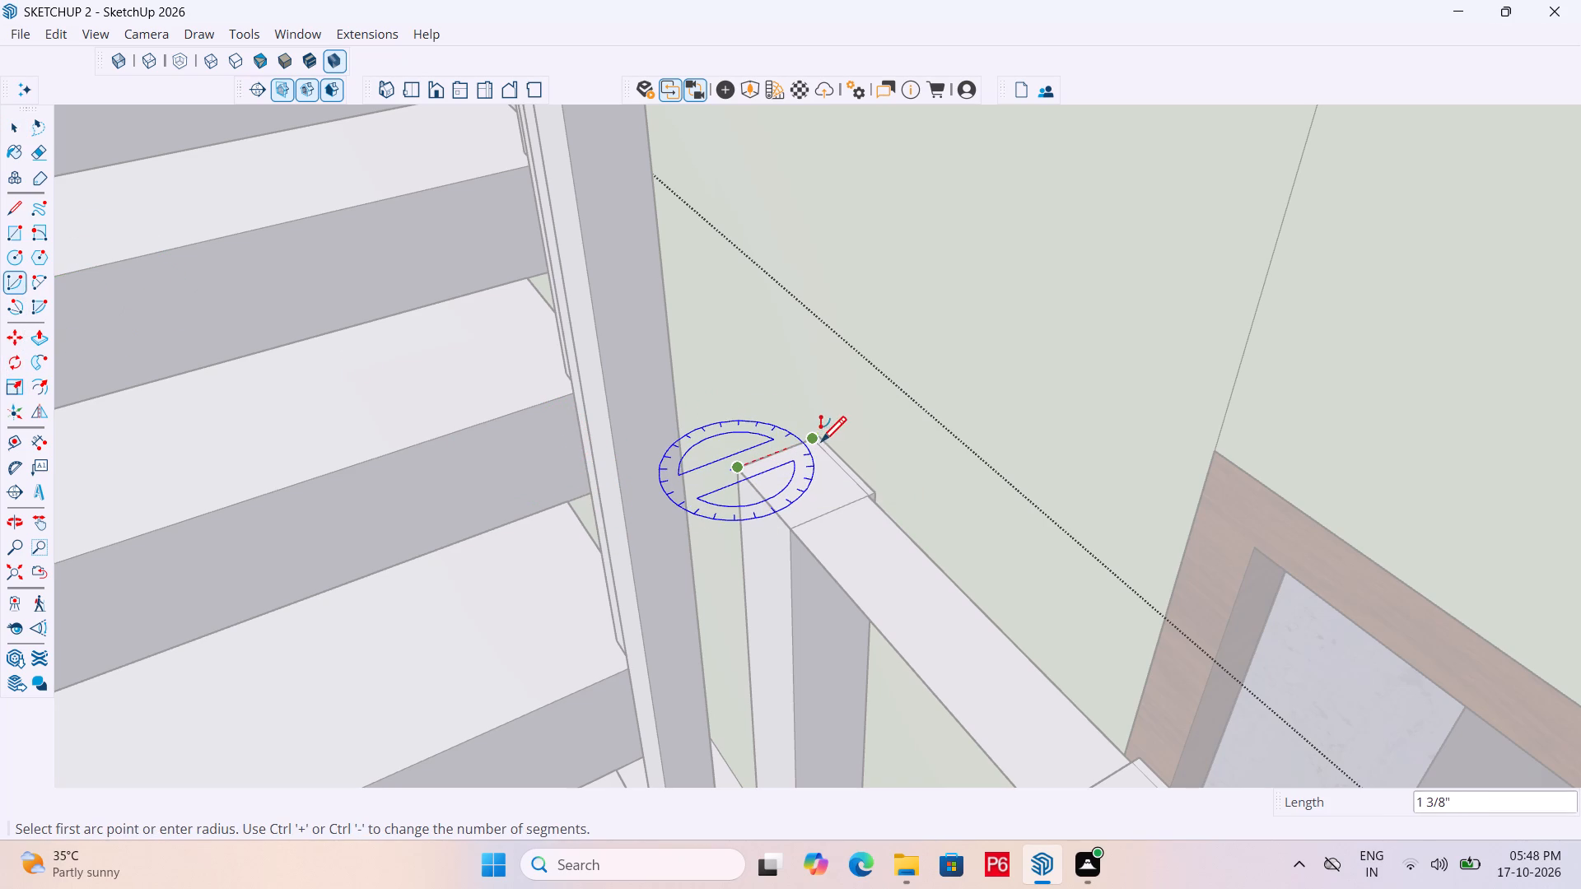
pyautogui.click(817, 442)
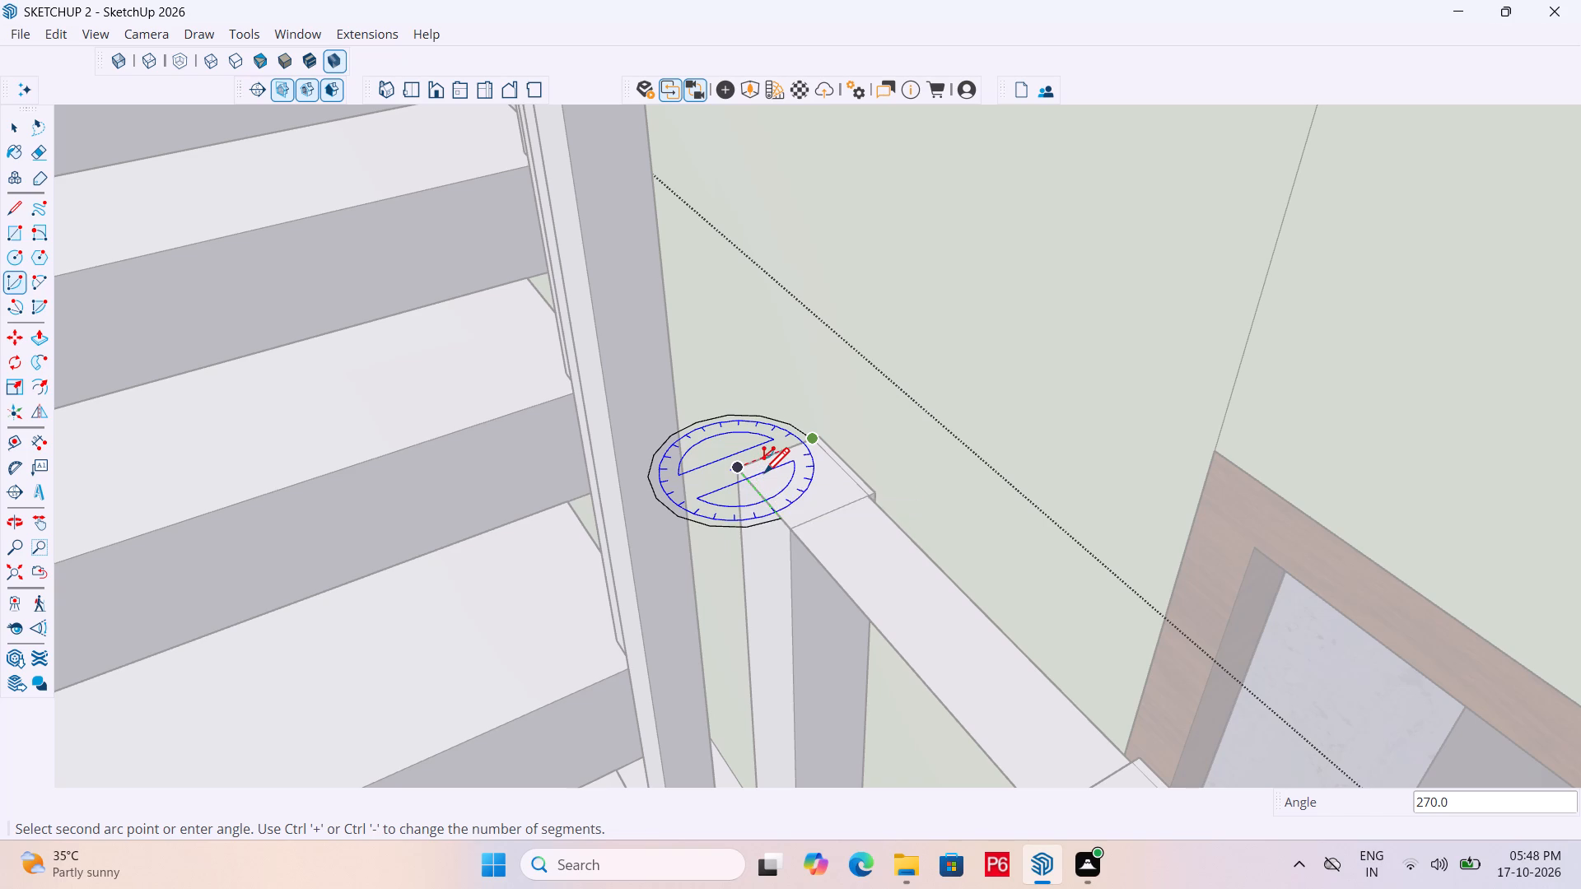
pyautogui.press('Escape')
# Save the model again.
pyautogui.hotkey('ctrl', 's')
pyautogui.hotkey('ctrl', 's')
pyautogui.hotkey('ctrl', 's')
pyautogui.hotkey('ctrl', 's')
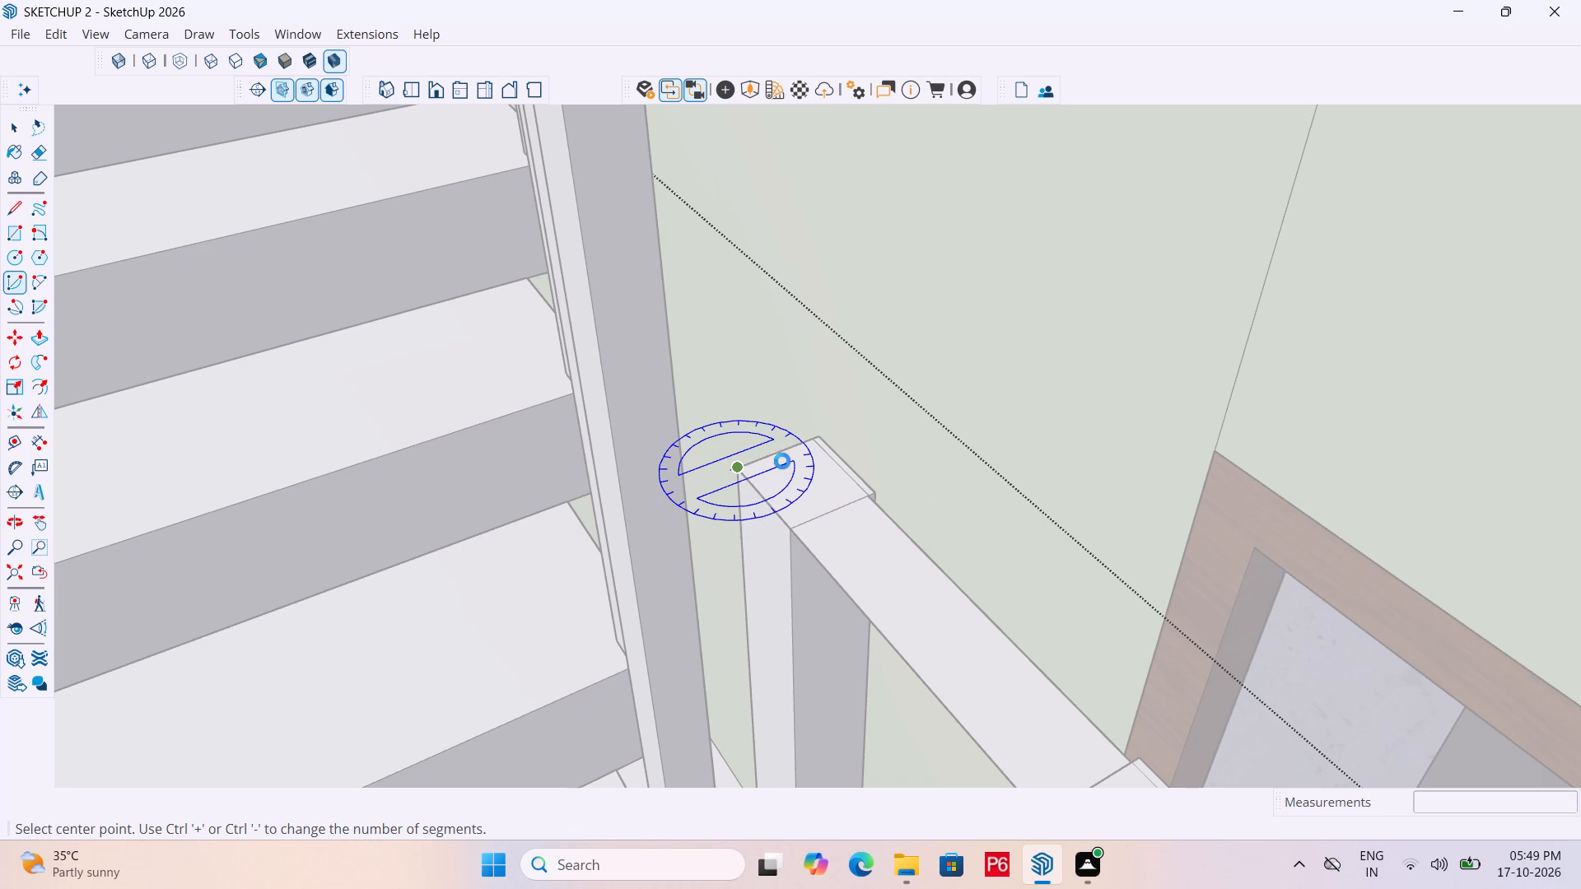
pyautogui.press('space')
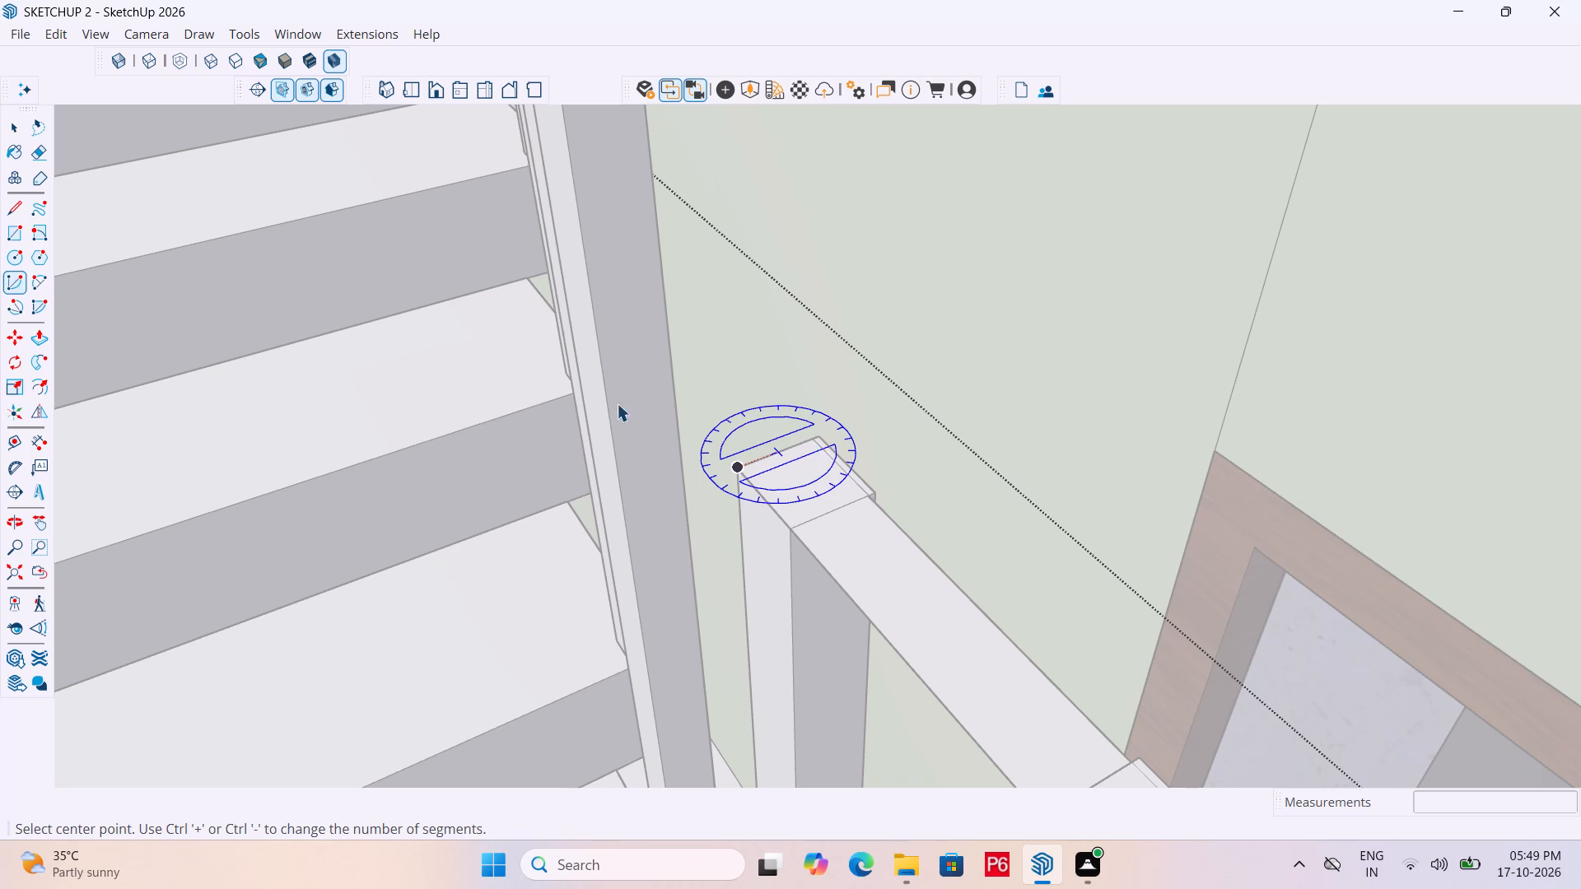
# Draw an arc profile with an 11/16" bulge across the stair-side end of the window-side handrail strip.
pyautogui.click(33, 277)
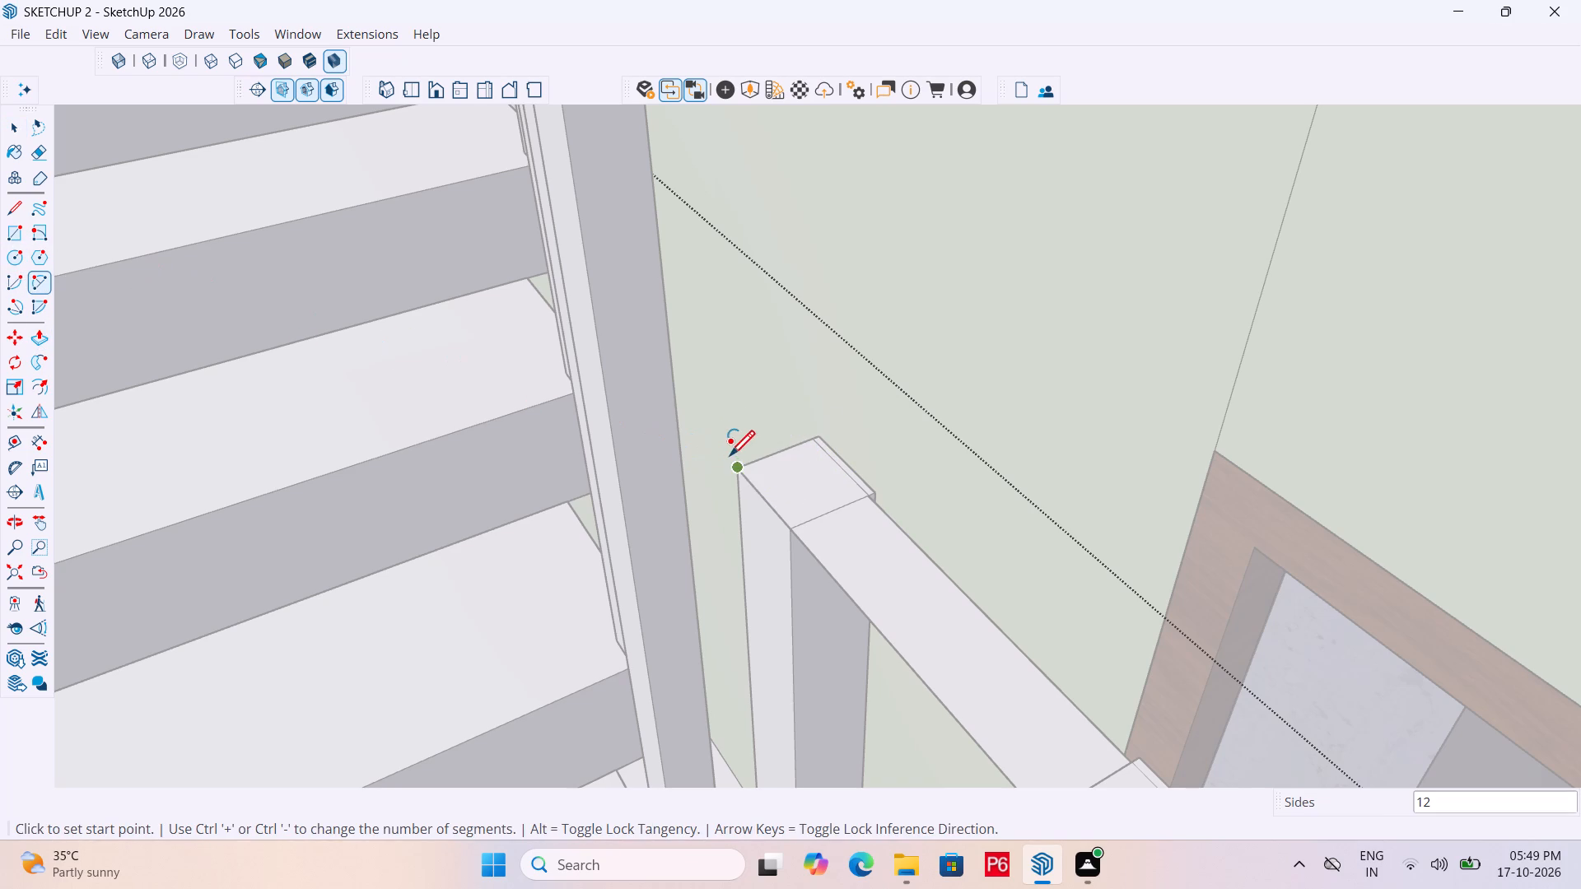
pyautogui.moveTo(735, 474); pyautogui.dragTo(759, 467)
pyautogui.click(822, 439)
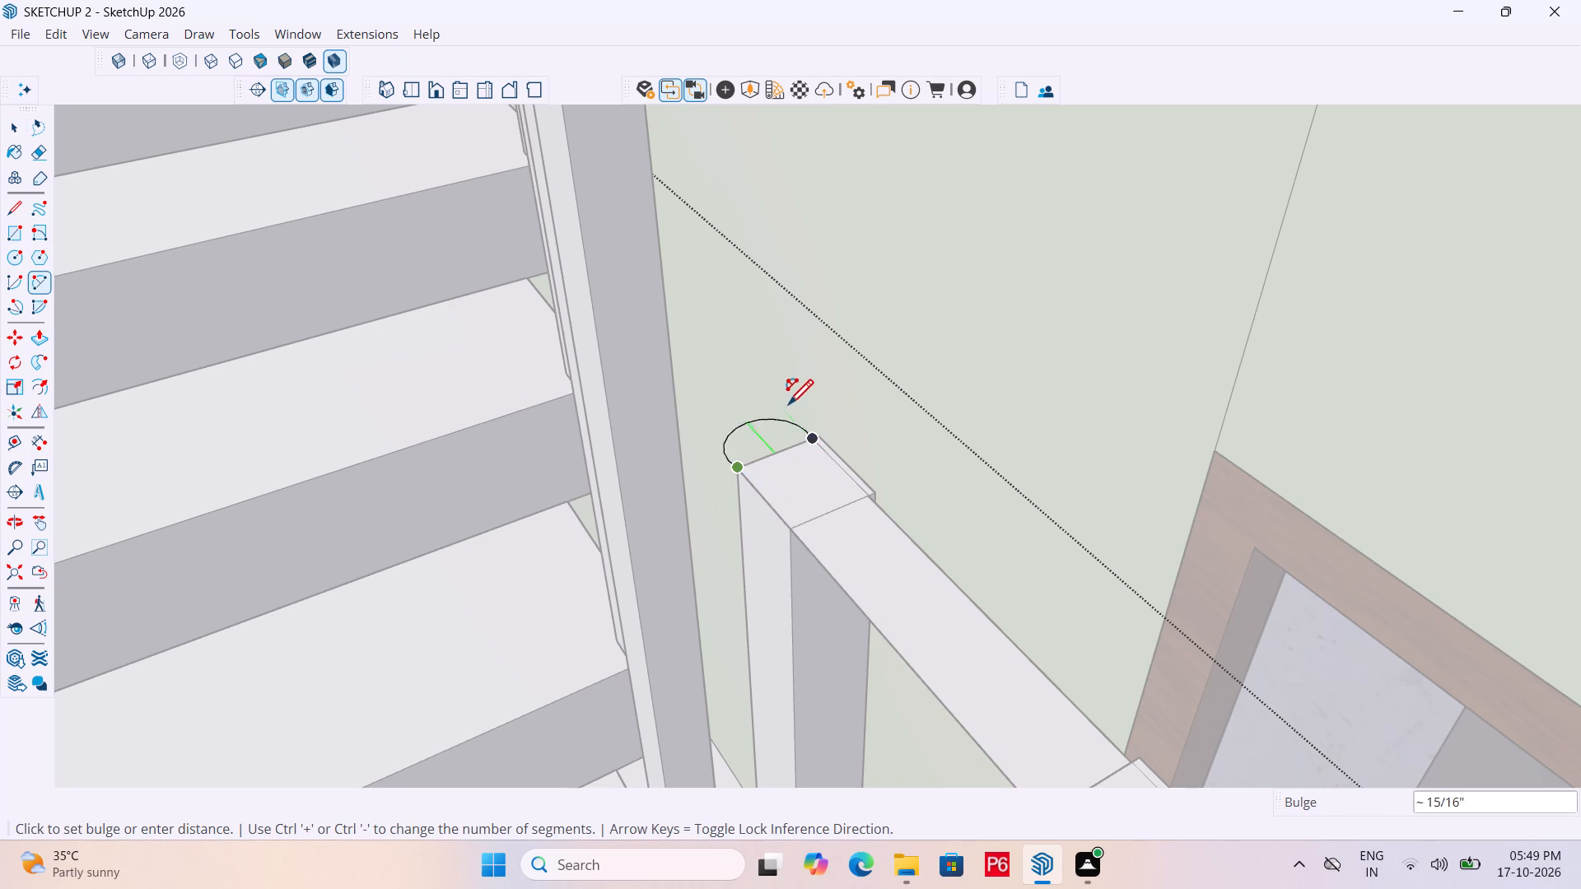
pyautogui.click(795, 407)
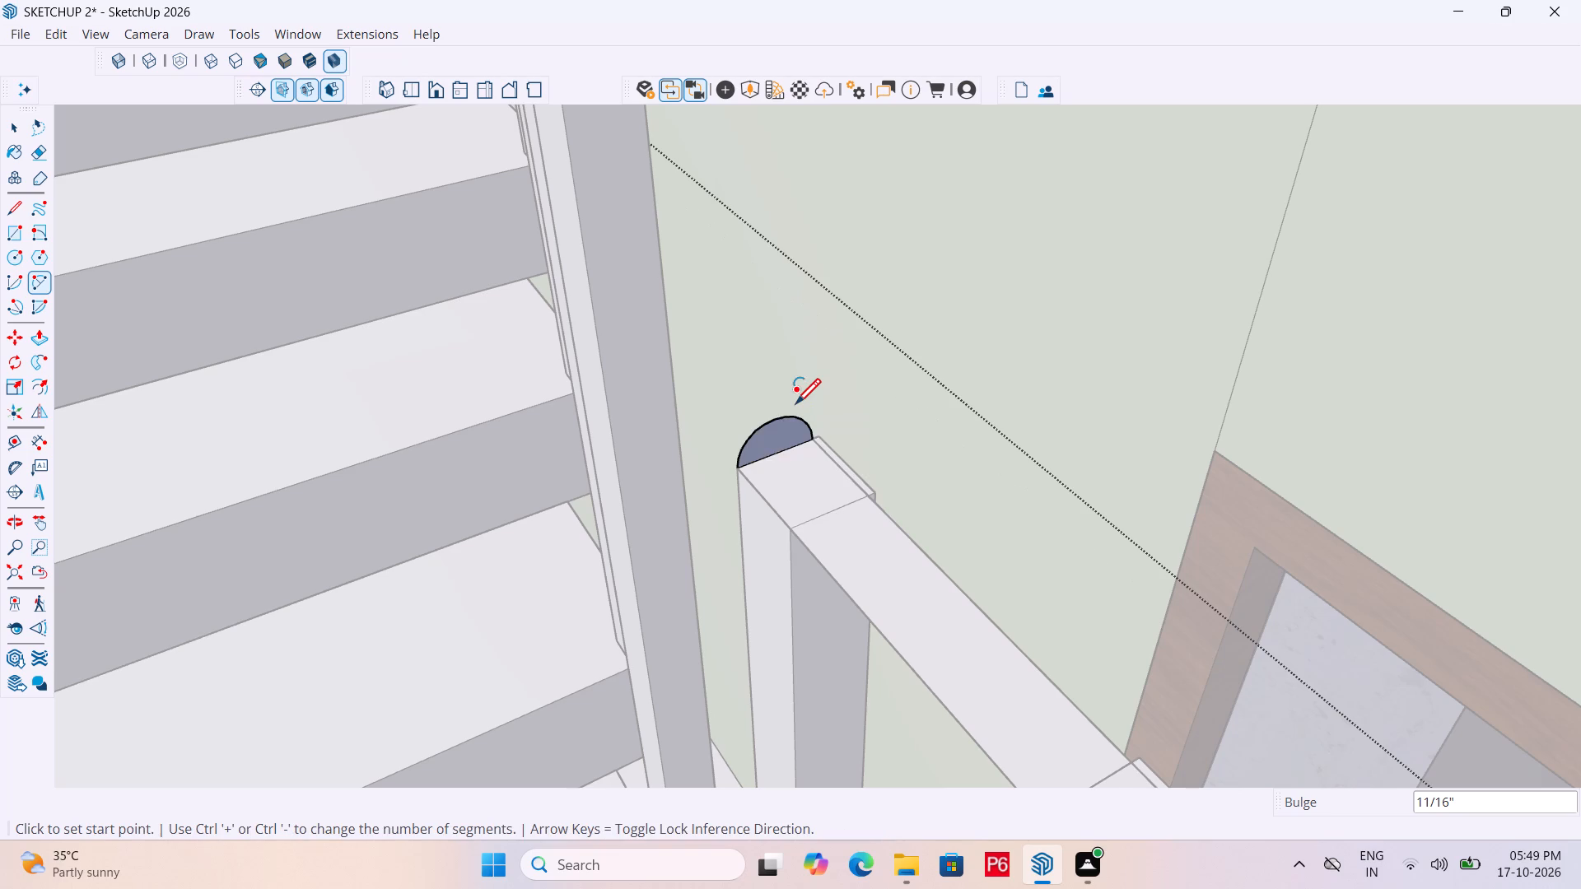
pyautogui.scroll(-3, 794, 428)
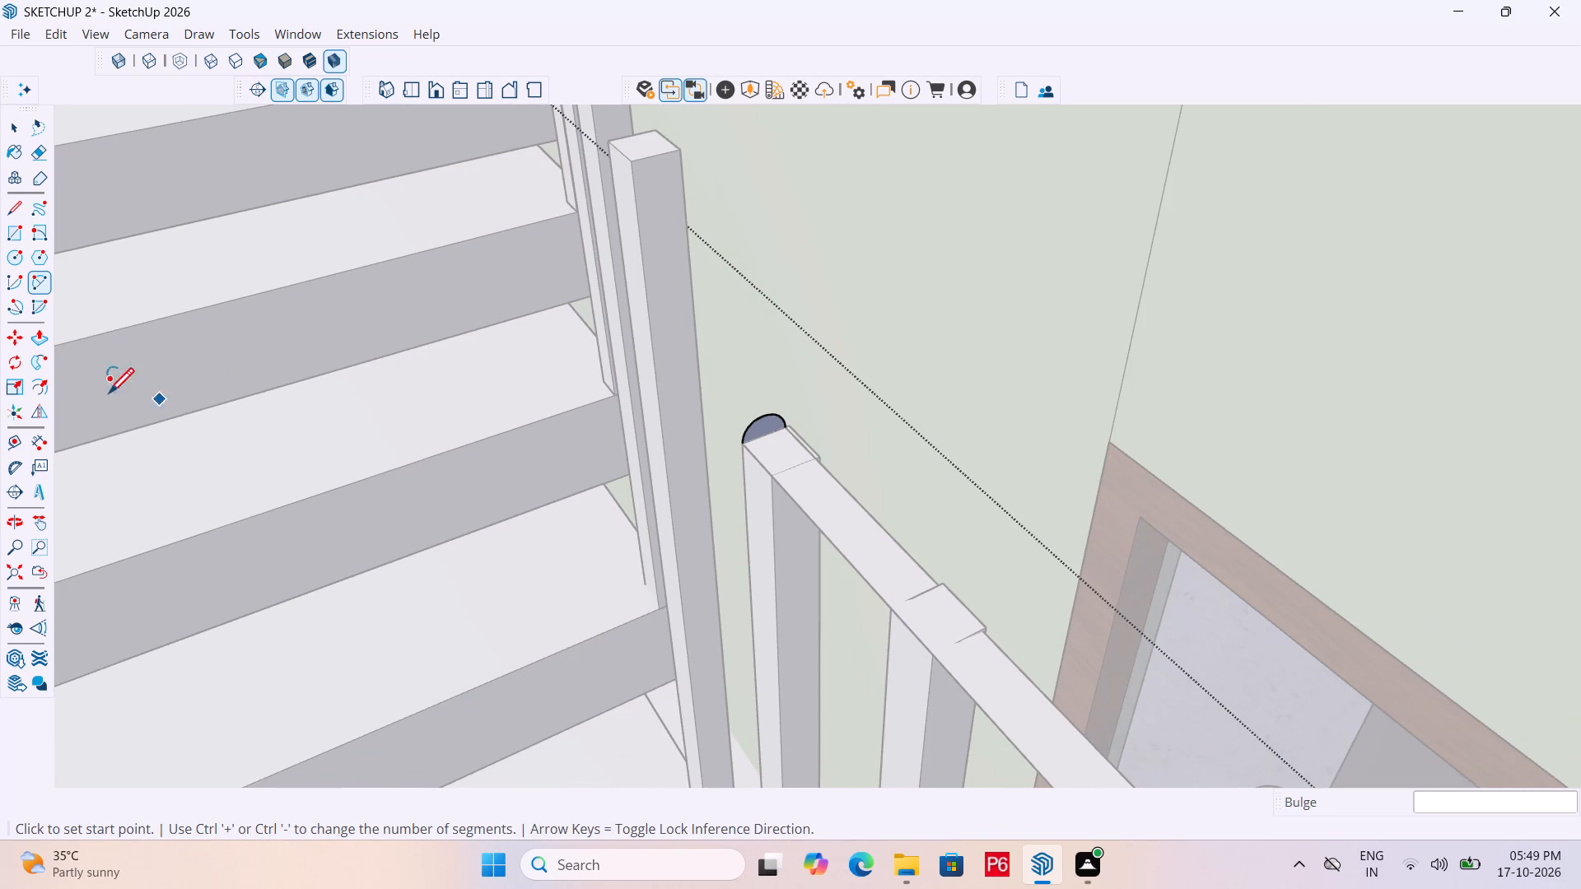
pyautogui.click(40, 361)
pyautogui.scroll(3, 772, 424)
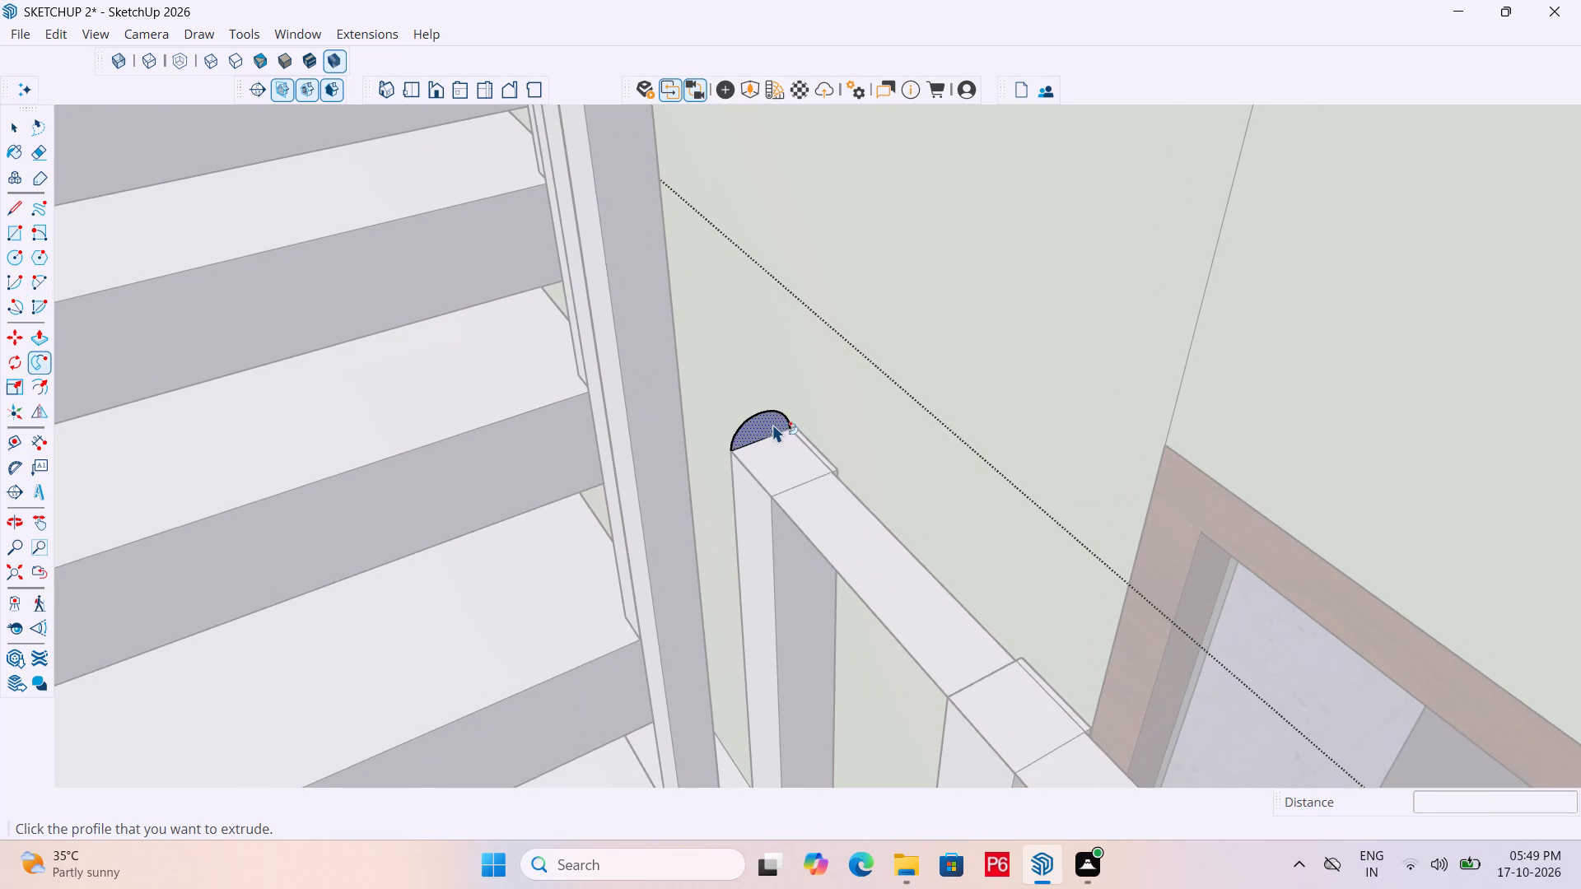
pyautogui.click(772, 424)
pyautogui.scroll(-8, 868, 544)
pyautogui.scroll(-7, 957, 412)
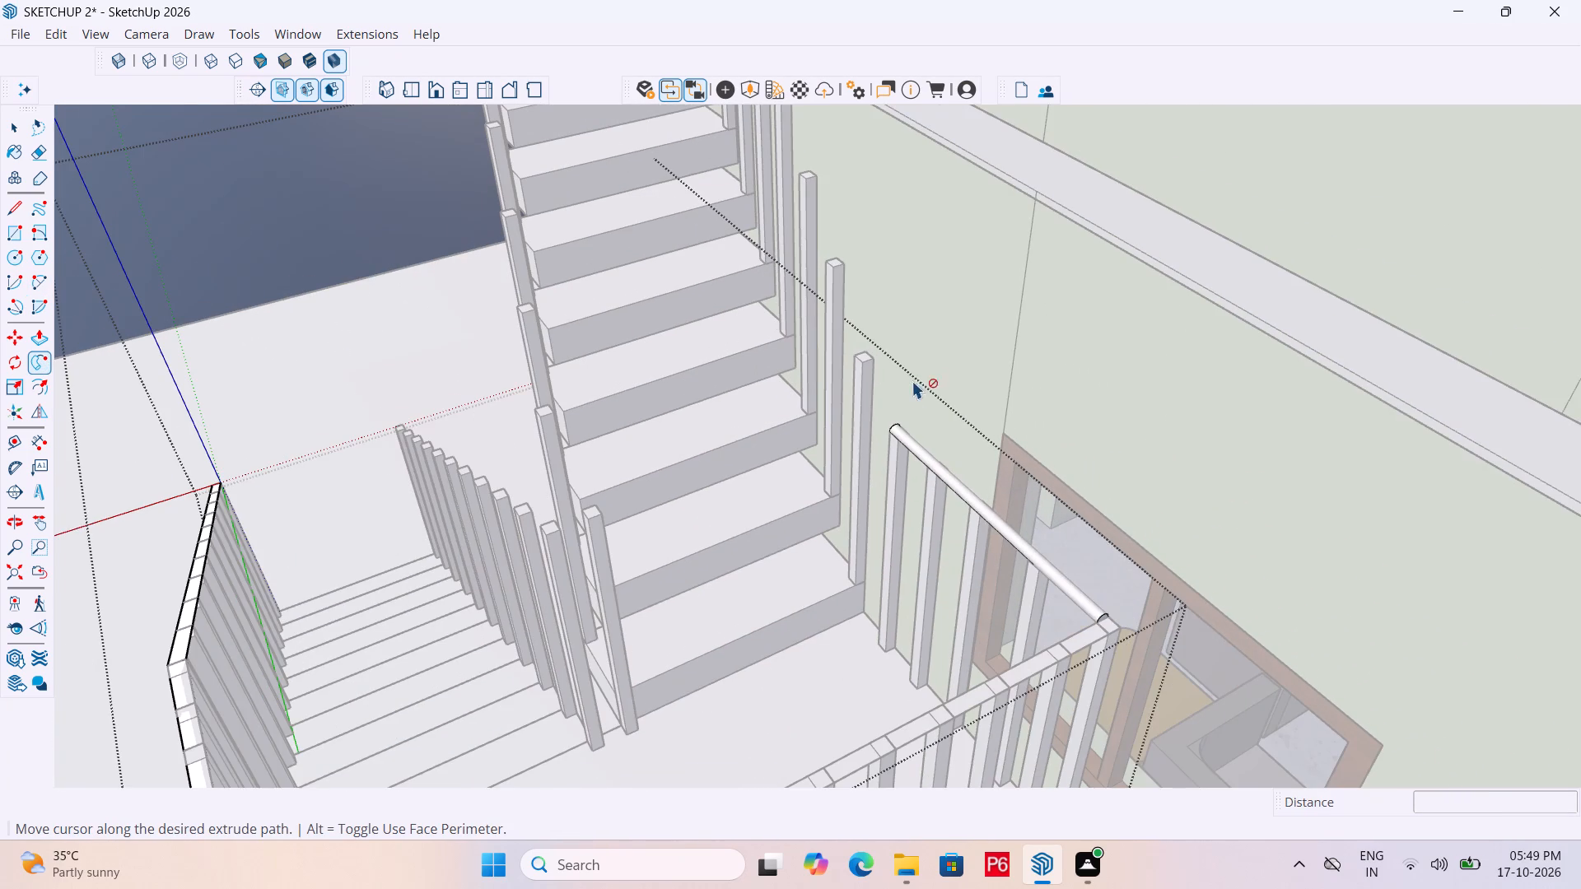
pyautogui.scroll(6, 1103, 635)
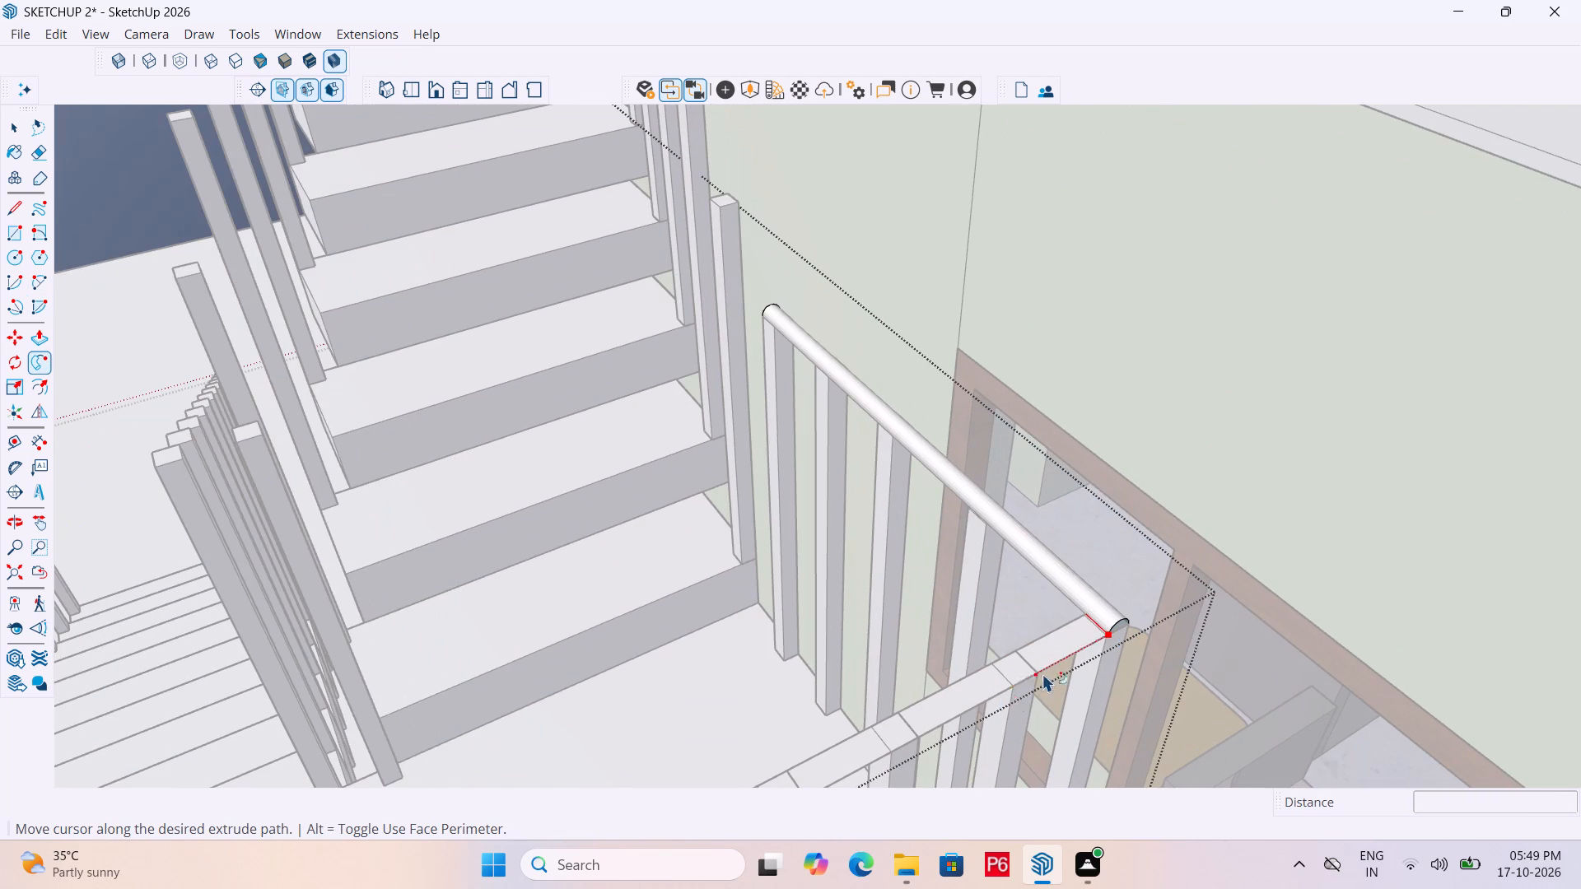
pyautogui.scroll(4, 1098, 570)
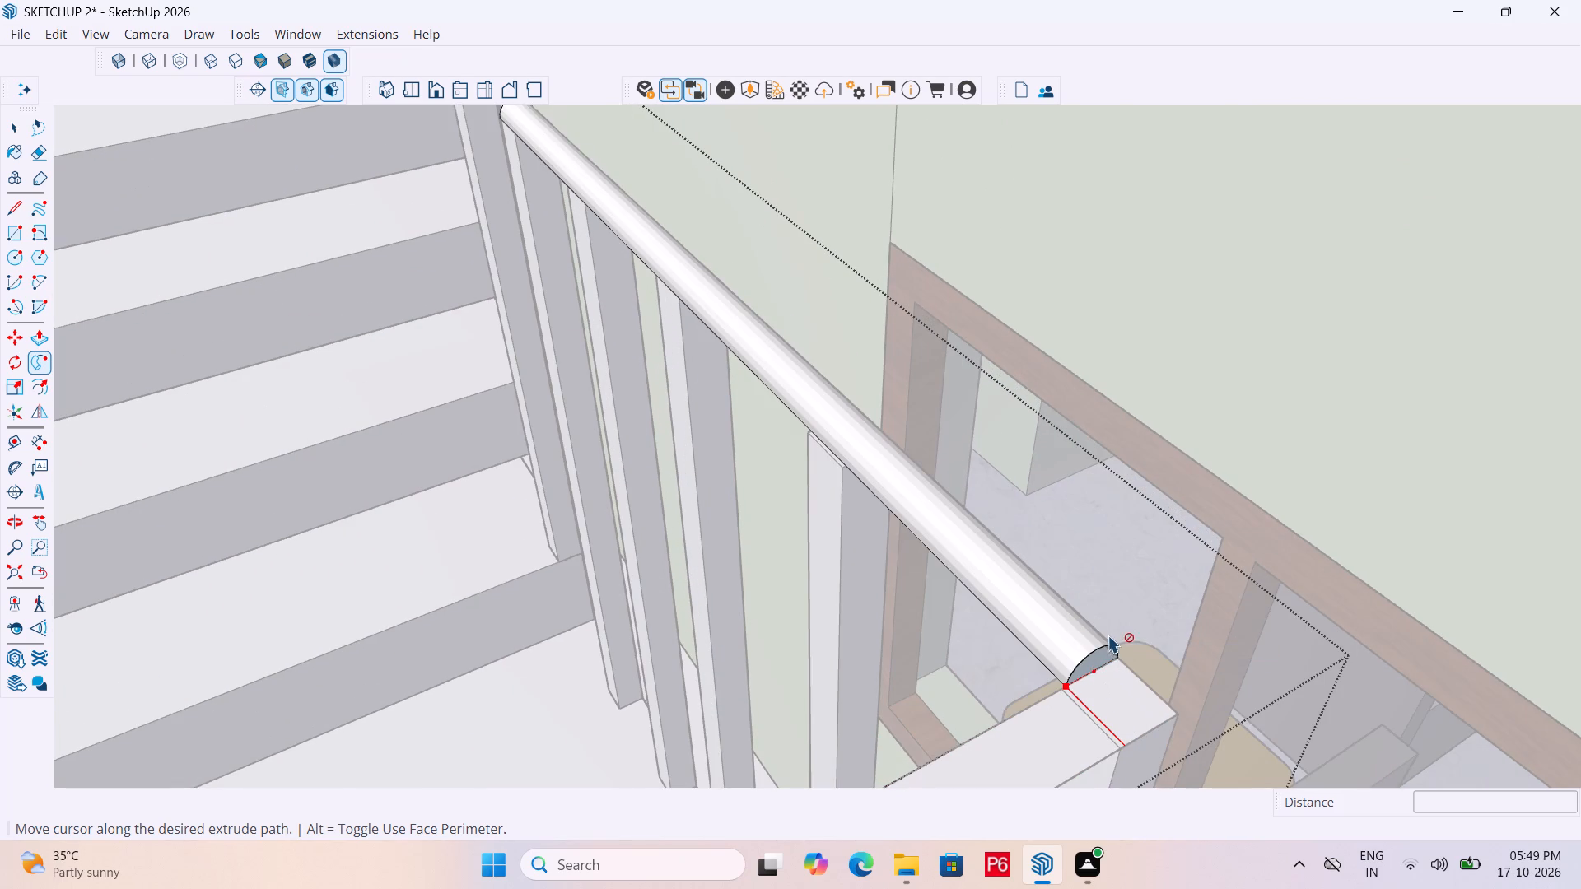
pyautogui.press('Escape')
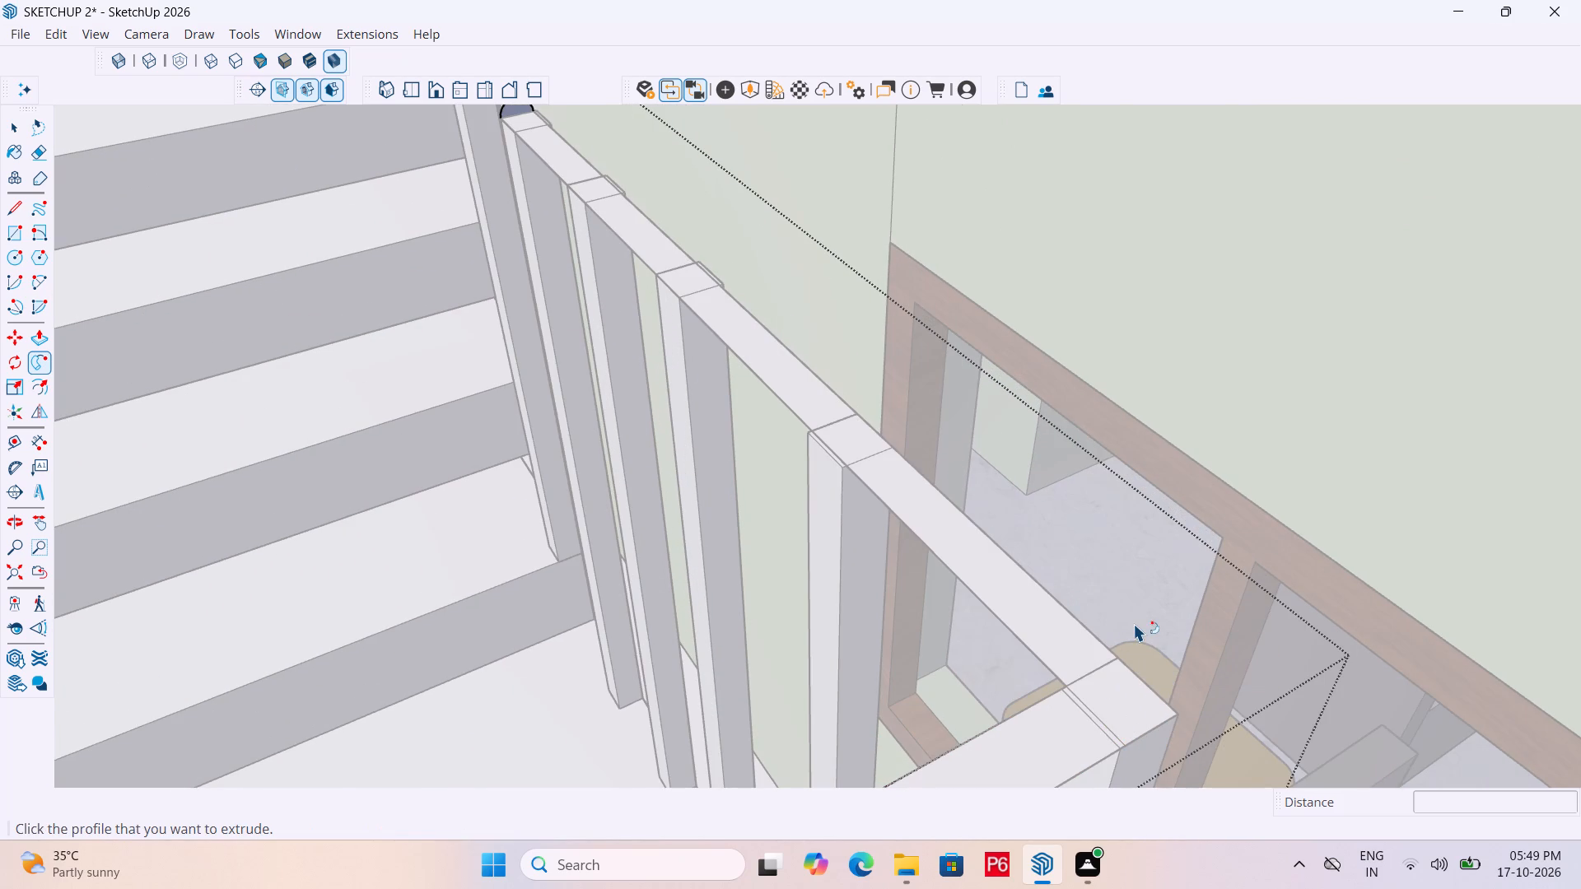
# Erase the seam lines at the mid-landing corner where the window-side handrail strip meets the outer-row strip.
pyautogui.scroll(-3, 1150, 598)
pyautogui.scroll(7, 1121, 650)
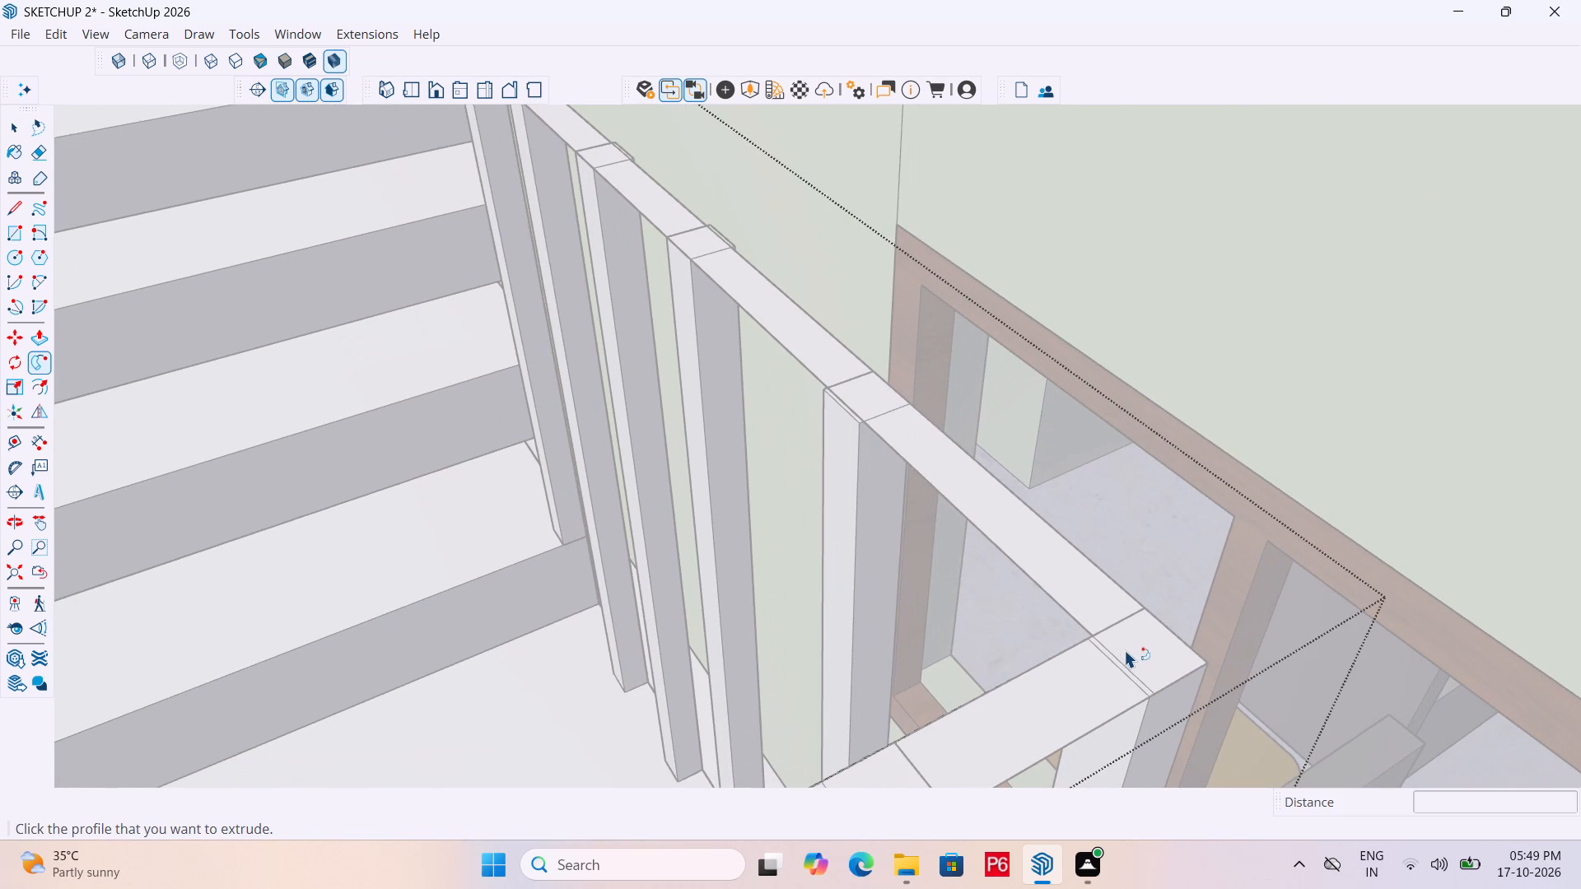
pyautogui.press('e')
pyautogui.moveTo(1127, 640); pyautogui.dragTo(1109, 604)
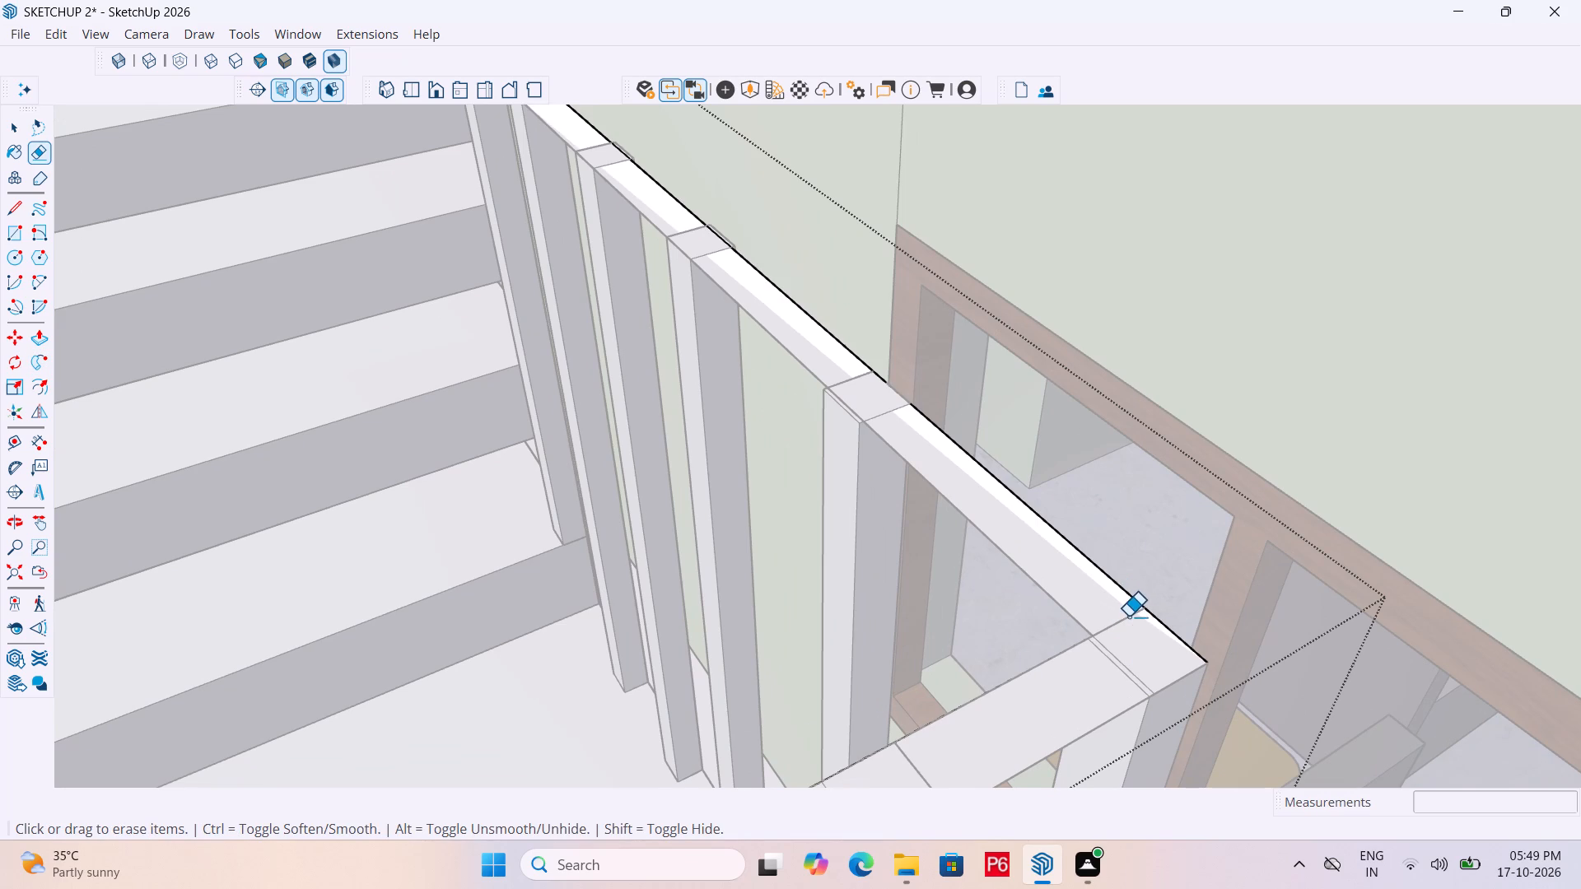
pyautogui.moveTo(1130, 634); pyautogui.dragTo(1099, 597)
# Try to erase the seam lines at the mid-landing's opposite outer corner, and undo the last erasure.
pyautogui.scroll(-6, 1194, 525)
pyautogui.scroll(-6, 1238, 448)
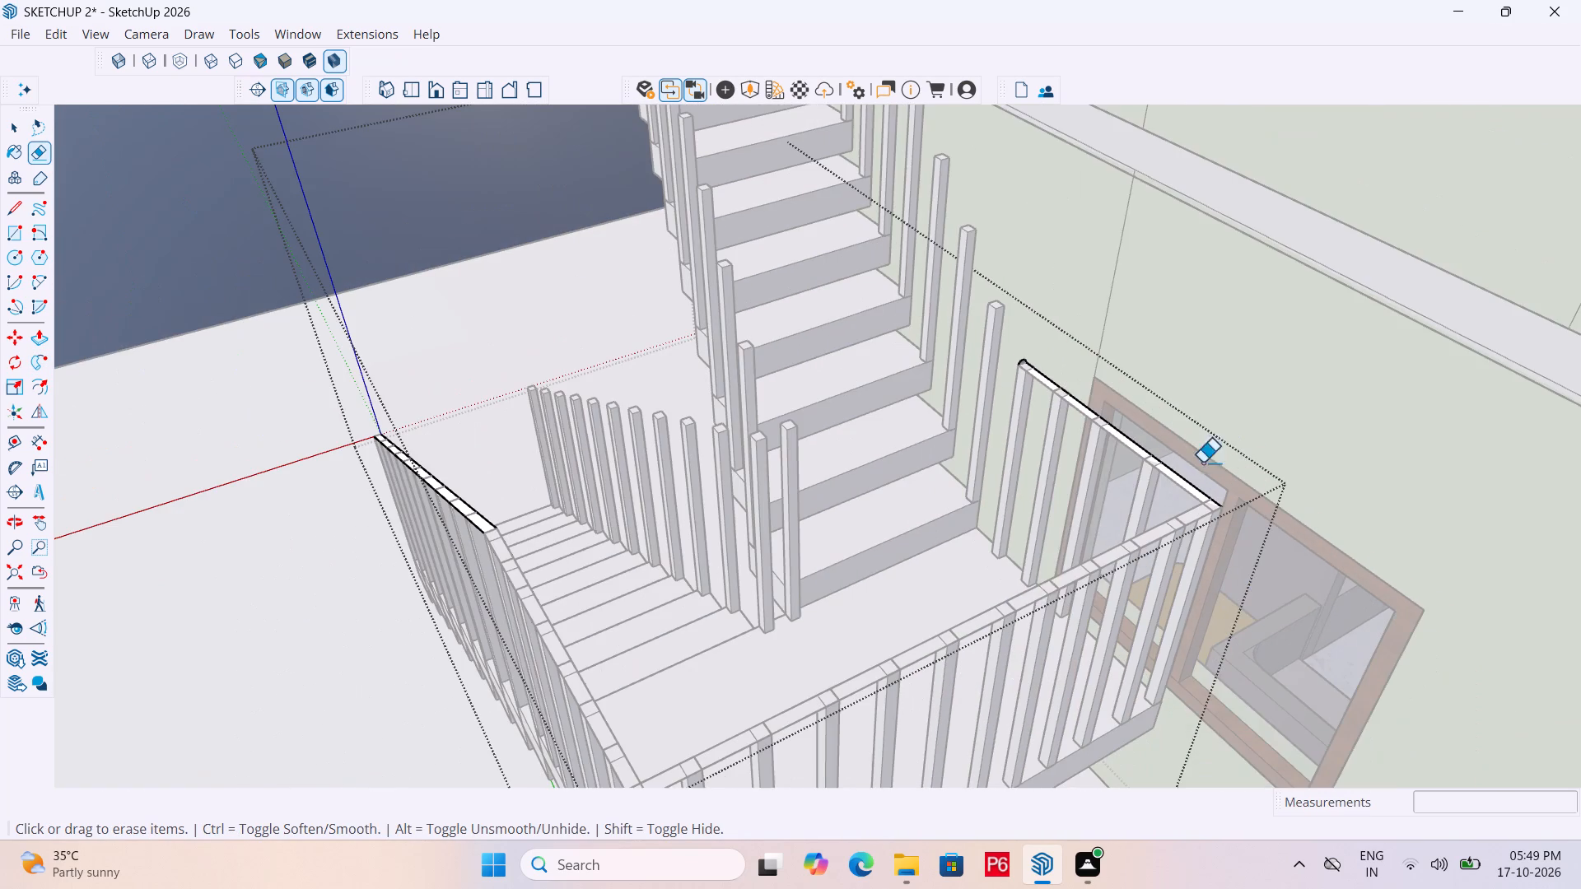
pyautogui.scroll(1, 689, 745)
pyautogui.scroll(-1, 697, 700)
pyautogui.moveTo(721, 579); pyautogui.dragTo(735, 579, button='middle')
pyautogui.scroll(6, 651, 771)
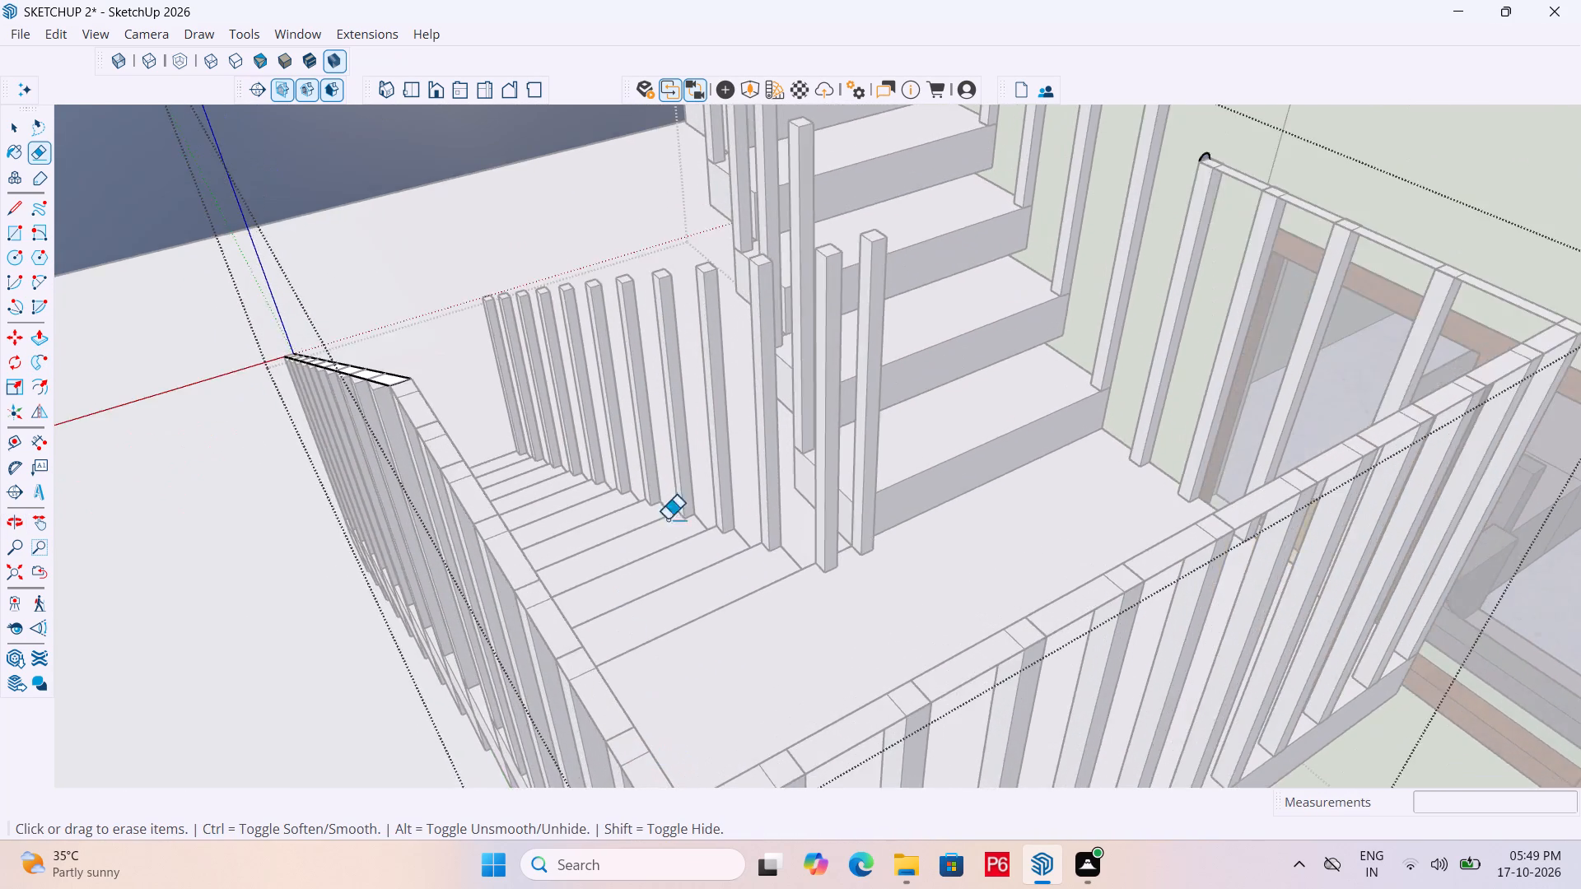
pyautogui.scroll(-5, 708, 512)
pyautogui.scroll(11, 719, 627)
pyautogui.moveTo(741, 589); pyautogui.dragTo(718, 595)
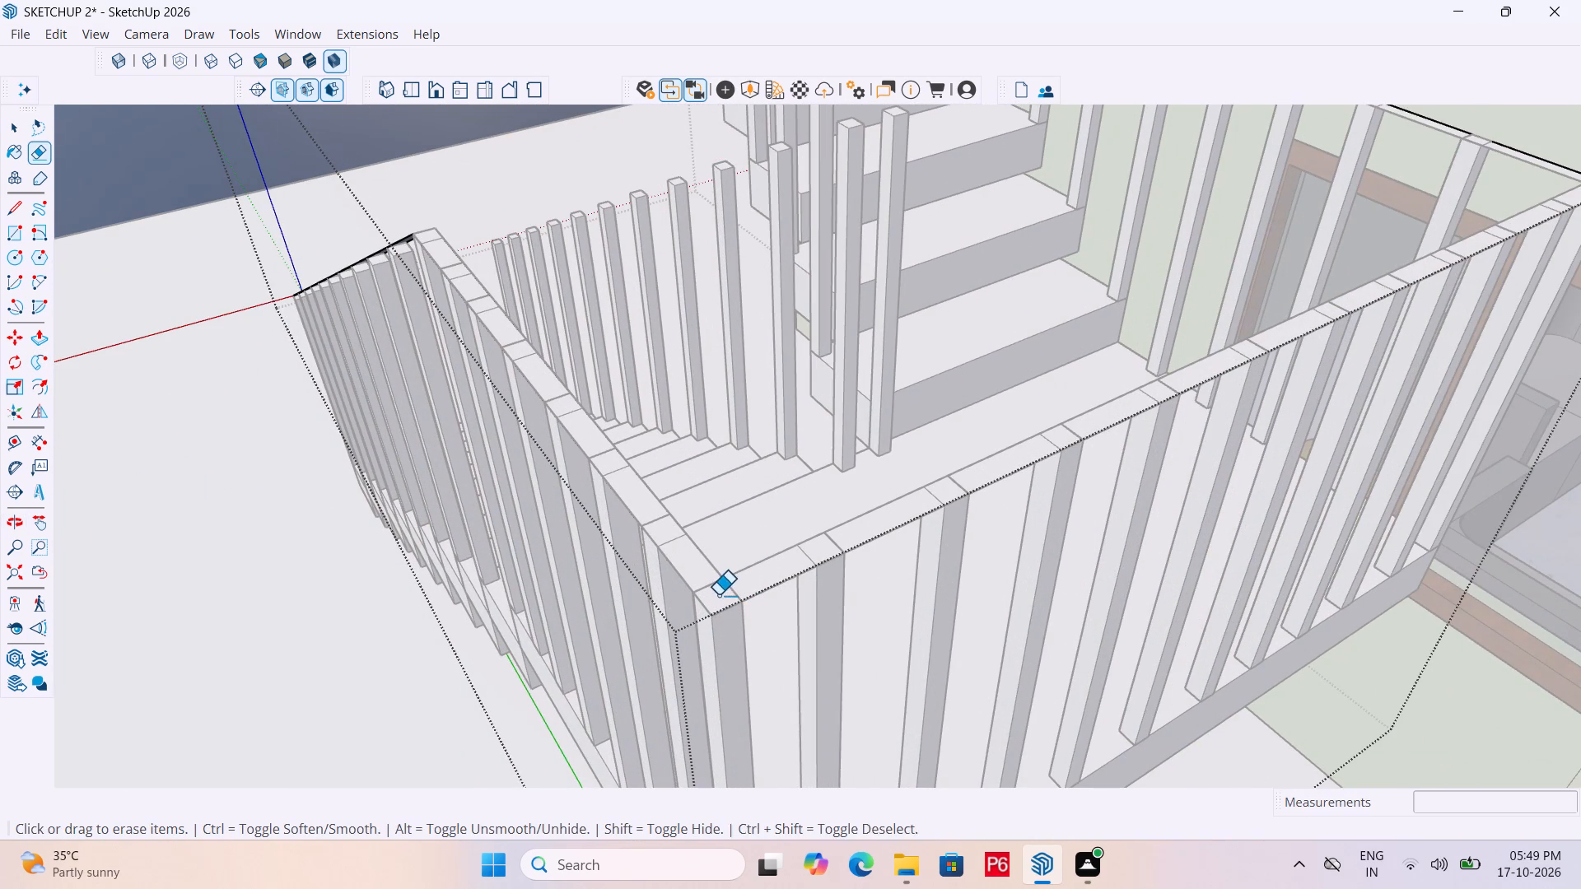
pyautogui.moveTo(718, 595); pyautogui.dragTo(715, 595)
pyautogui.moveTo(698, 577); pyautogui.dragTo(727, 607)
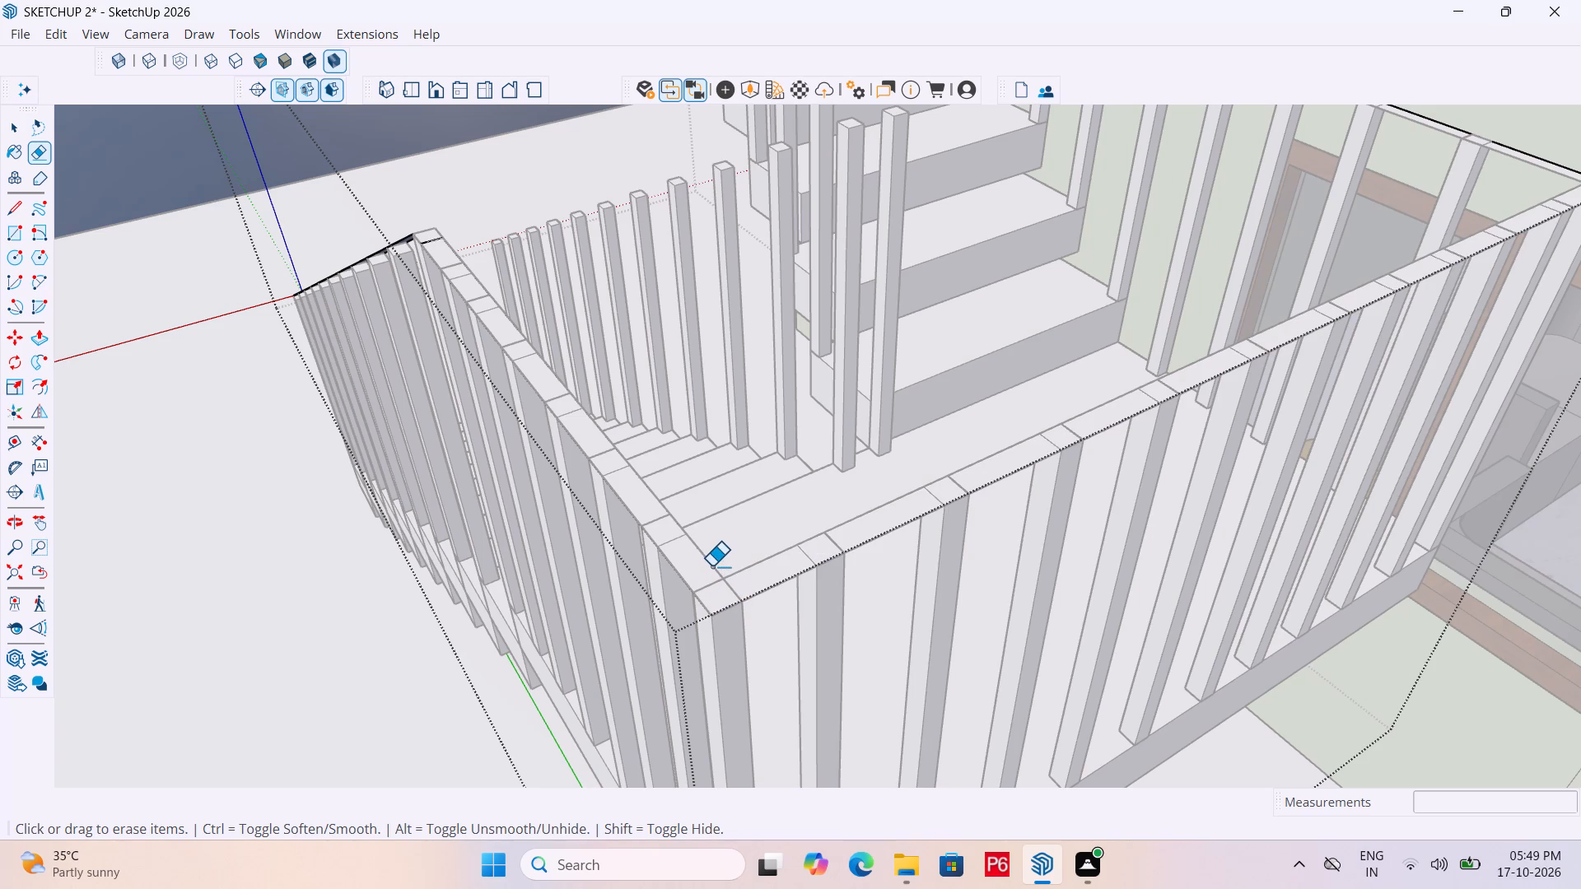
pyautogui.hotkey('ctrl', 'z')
# Erase the seam lines at the outer corner joining the outer-row strip to the lower-flight side strip.
pyautogui.scroll(5, 736, 601)
pyautogui.moveTo(742, 580); pyautogui.dragTo(702, 584)
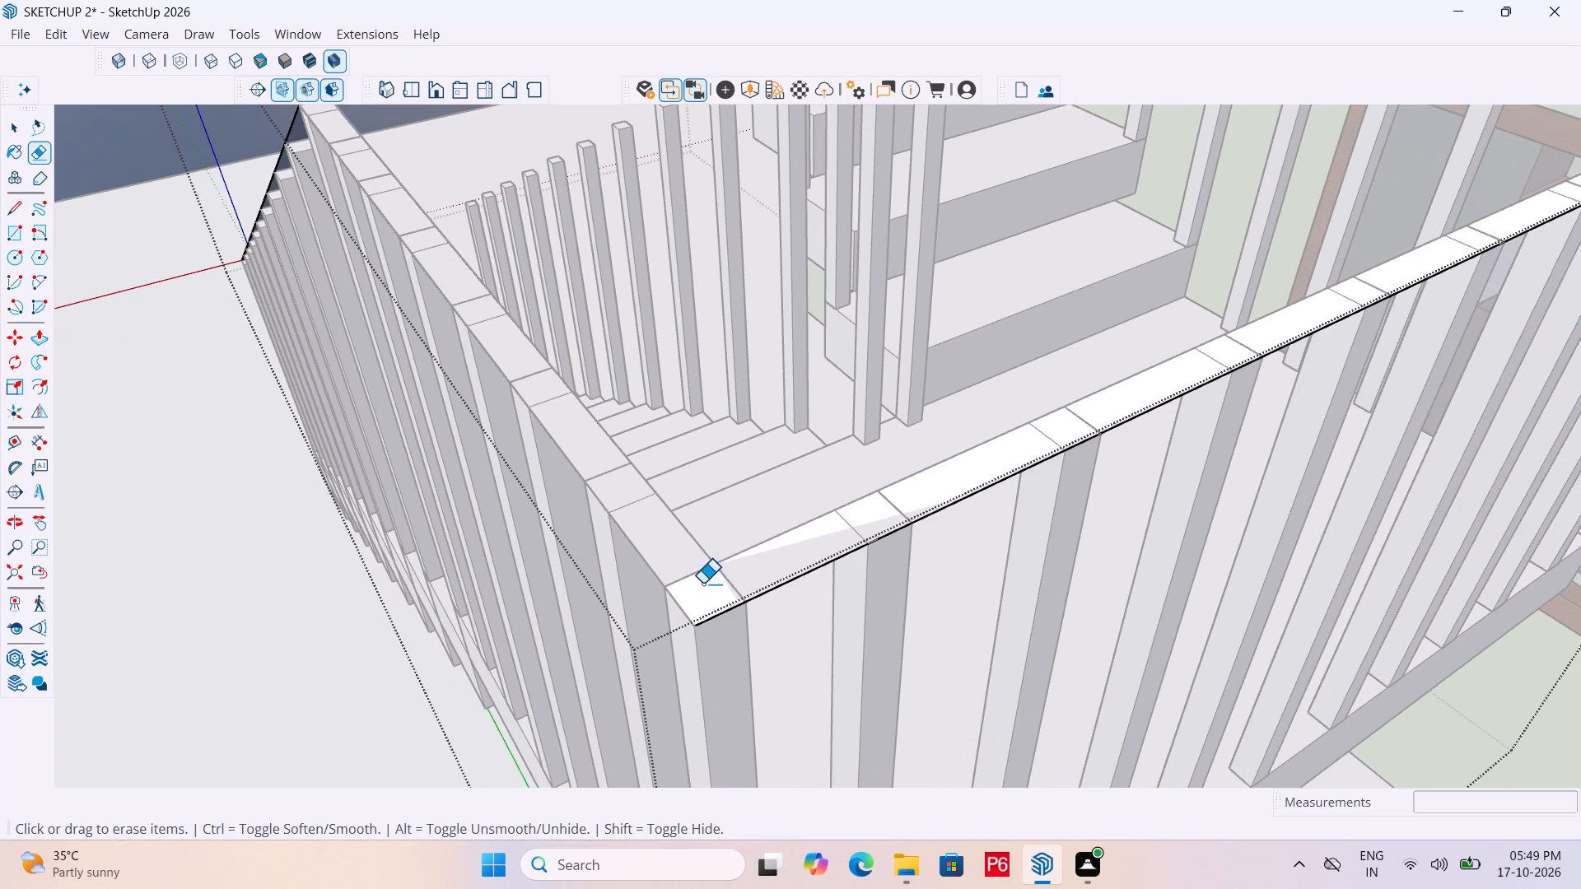
pyautogui.moveTo(702, 584); pyautogui.dragTo(702, 584)
pyautogui.moveTo(682, 561); pyautogui.dragTo(706, 589)
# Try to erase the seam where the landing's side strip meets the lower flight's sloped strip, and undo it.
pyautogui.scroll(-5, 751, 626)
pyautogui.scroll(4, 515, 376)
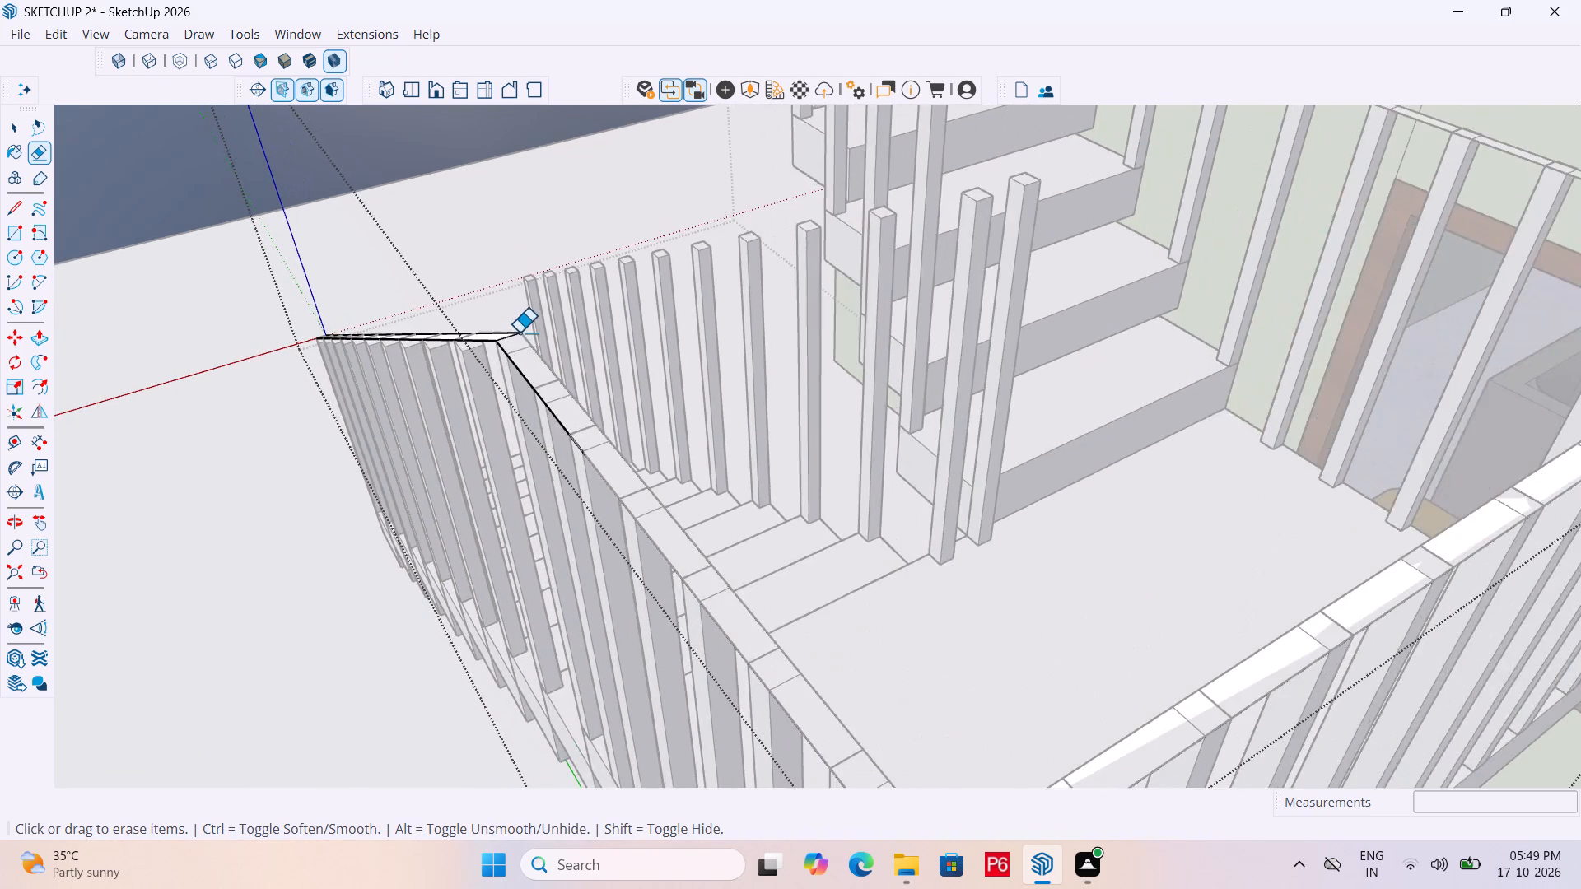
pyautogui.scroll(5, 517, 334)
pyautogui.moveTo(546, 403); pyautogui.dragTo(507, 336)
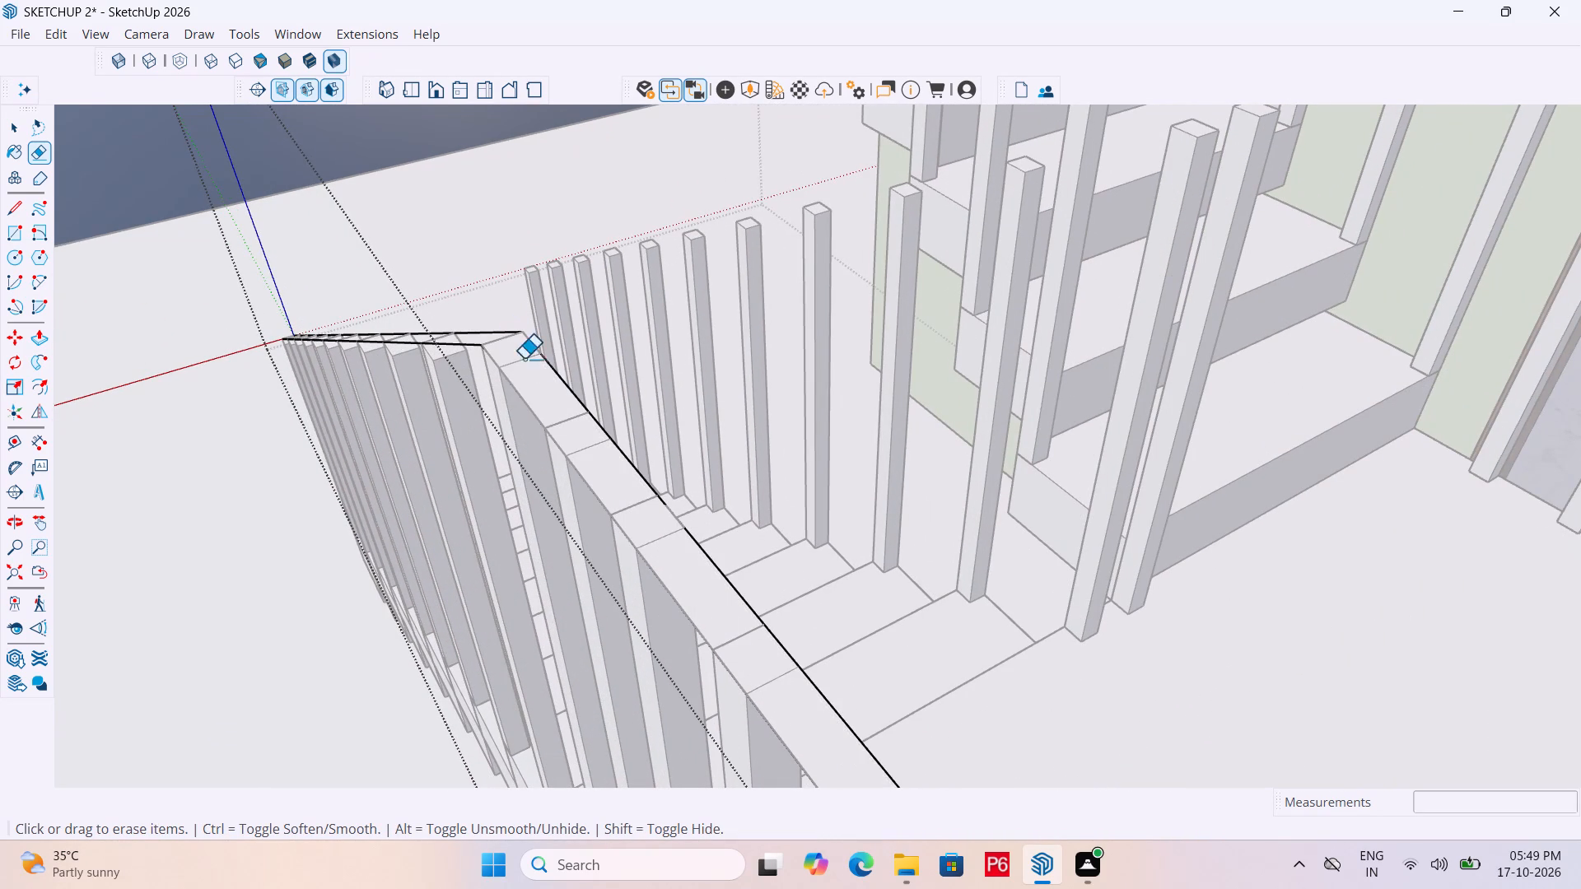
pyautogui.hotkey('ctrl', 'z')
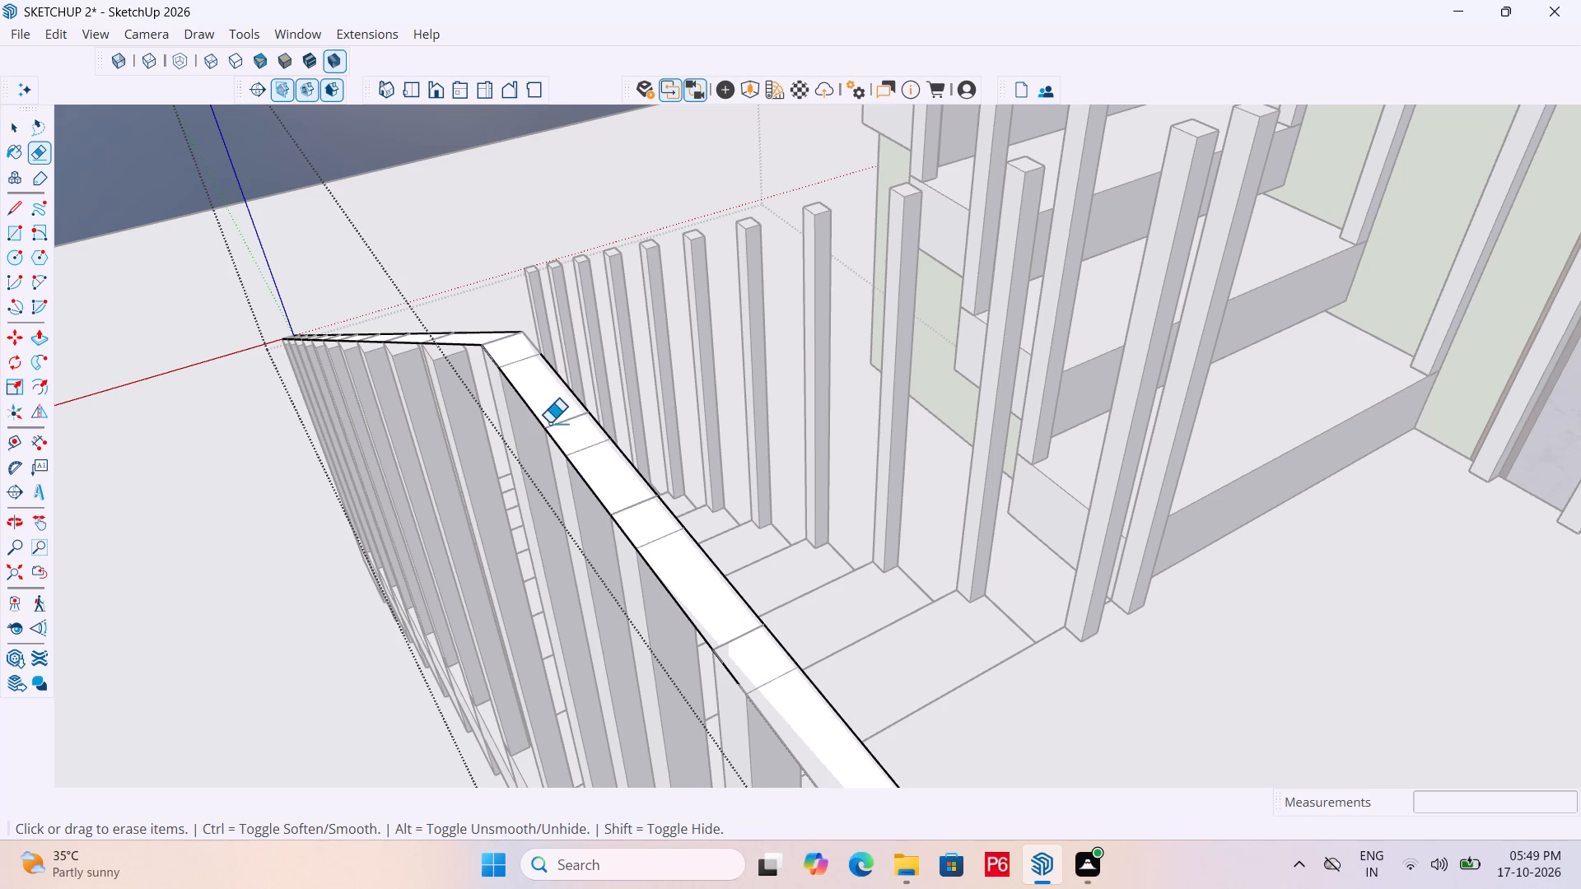
# Extrude the arc profile with Follow Me along the window-side handrail strip up to the mid-landing corner.
pyautogui.scroll(-5, 404, 318)
pyautogui.scroll(-4, 464, 397)
pyautogui.moveTo(775, 421); pyautogui.dragTo(696, 509, button='middle')
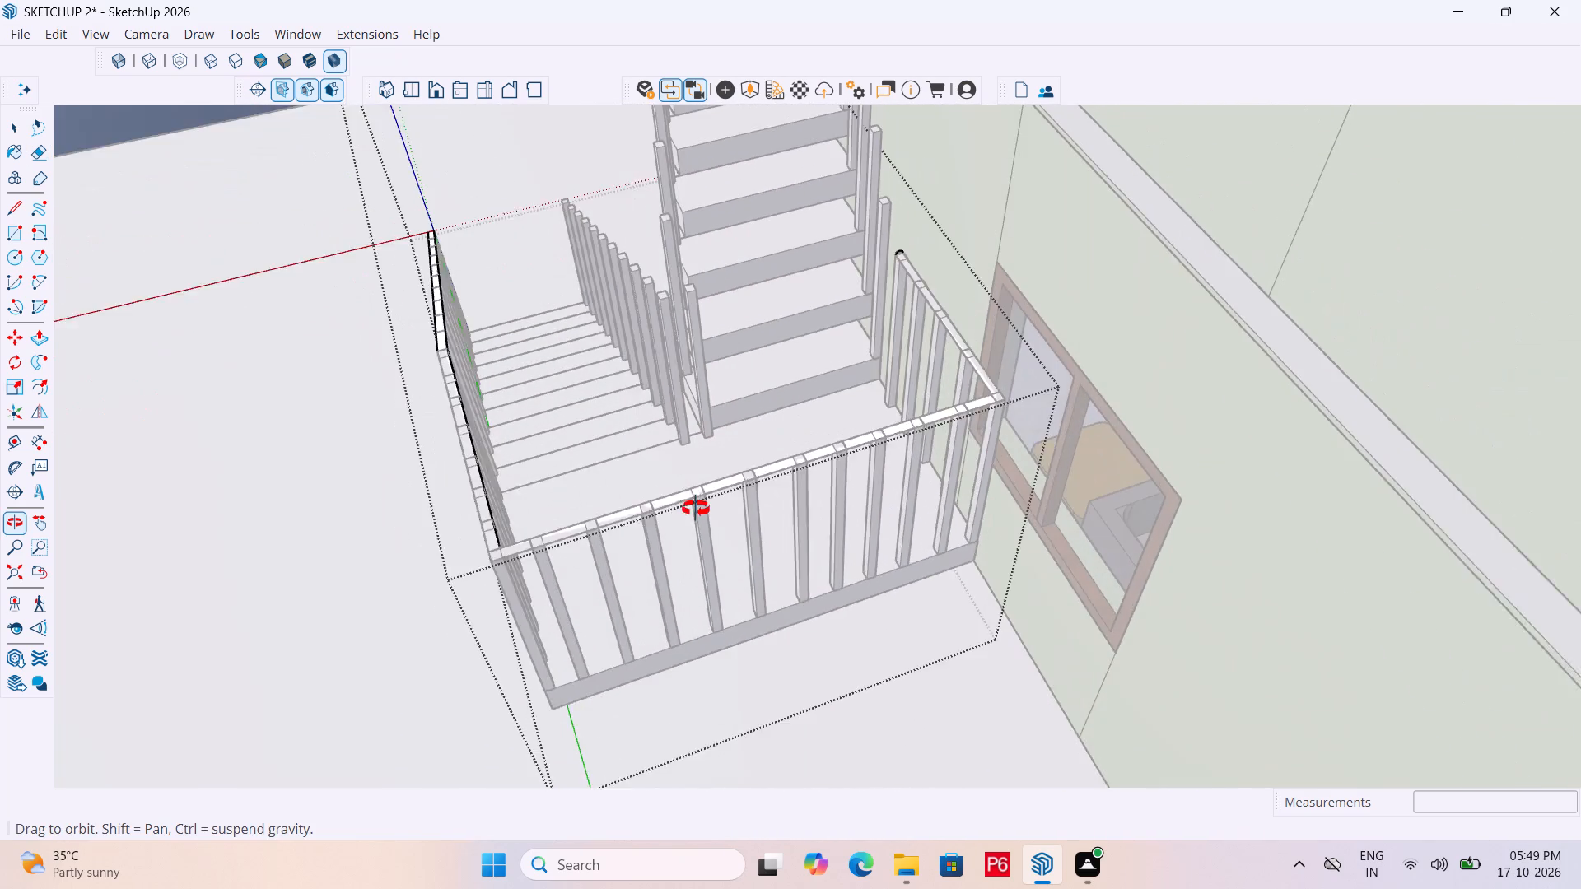
pyautogui.moveTo(696, 509); pyautogui.dragTo(700, 500, button='middle')
pyautogui.scroll(4, 919, 284)
pyautogui.scroll(8, 878, 215)
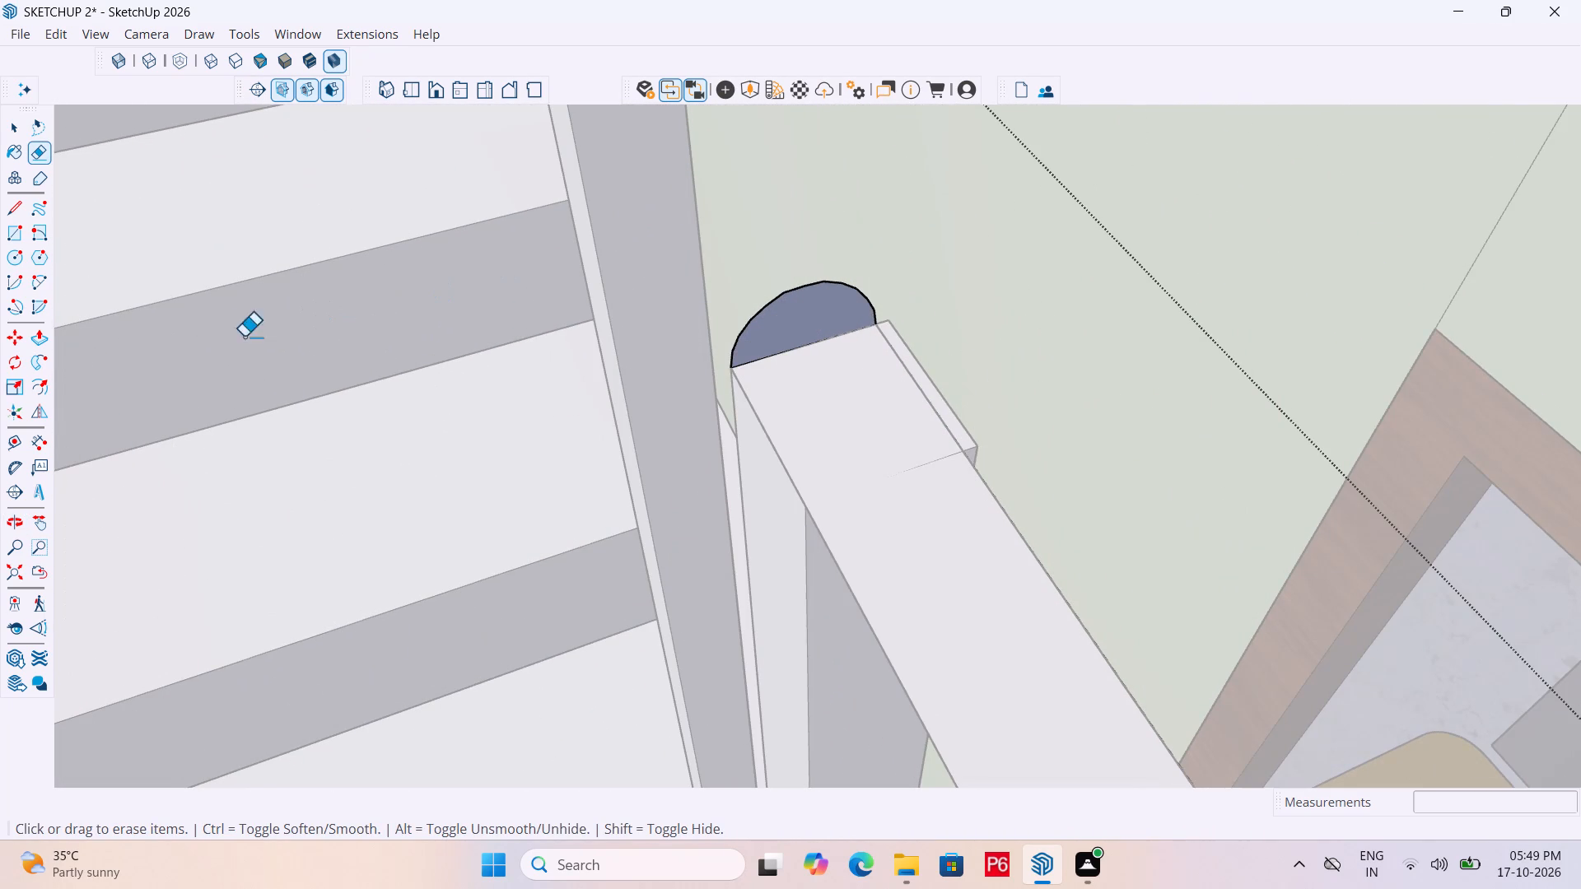
pyautogui.click(37, 360)
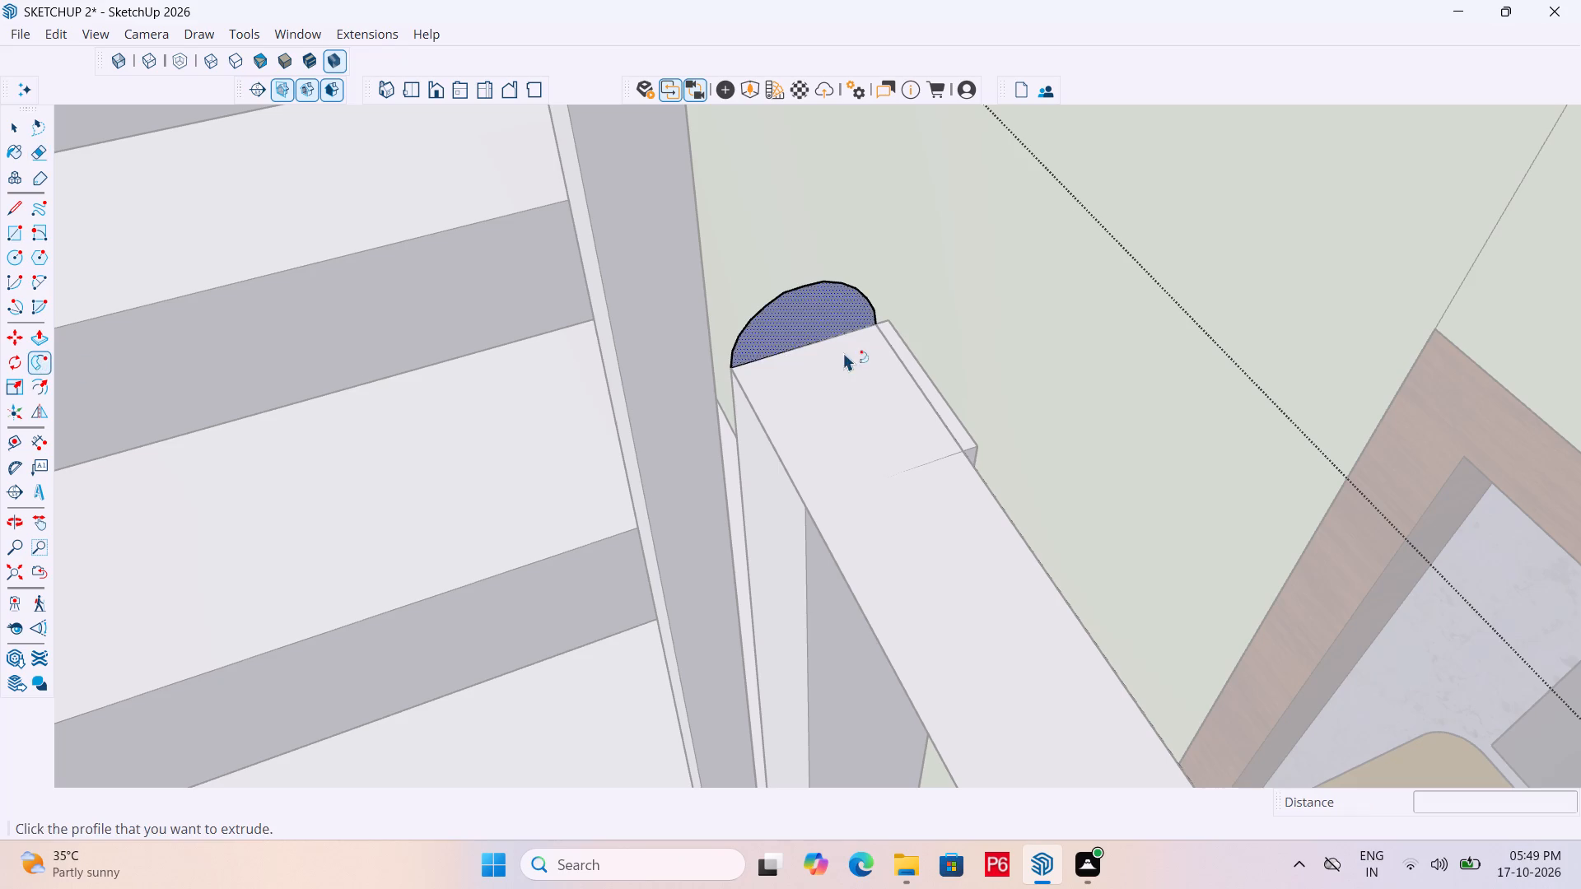
pyautogui.click(805, 316)
pyautogui.scroll(-7, 862, 434)
pyautogui.scroll(-2, 924, 335)
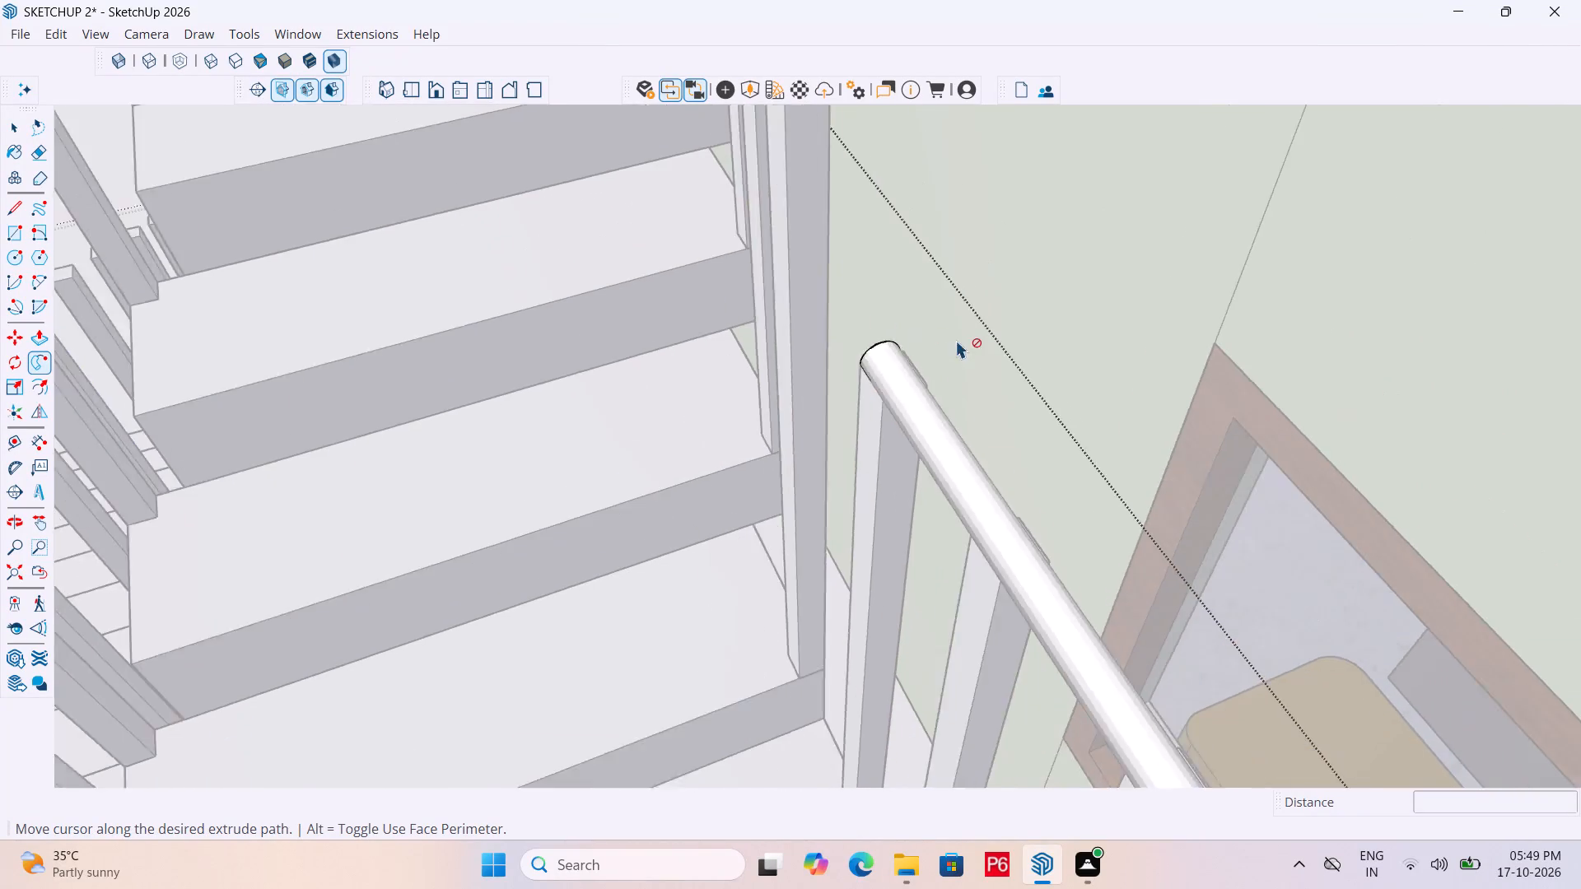
pyautogui.scroll(-3, 956, 340)
pyautogui.scroll(-6, 1109, 363)
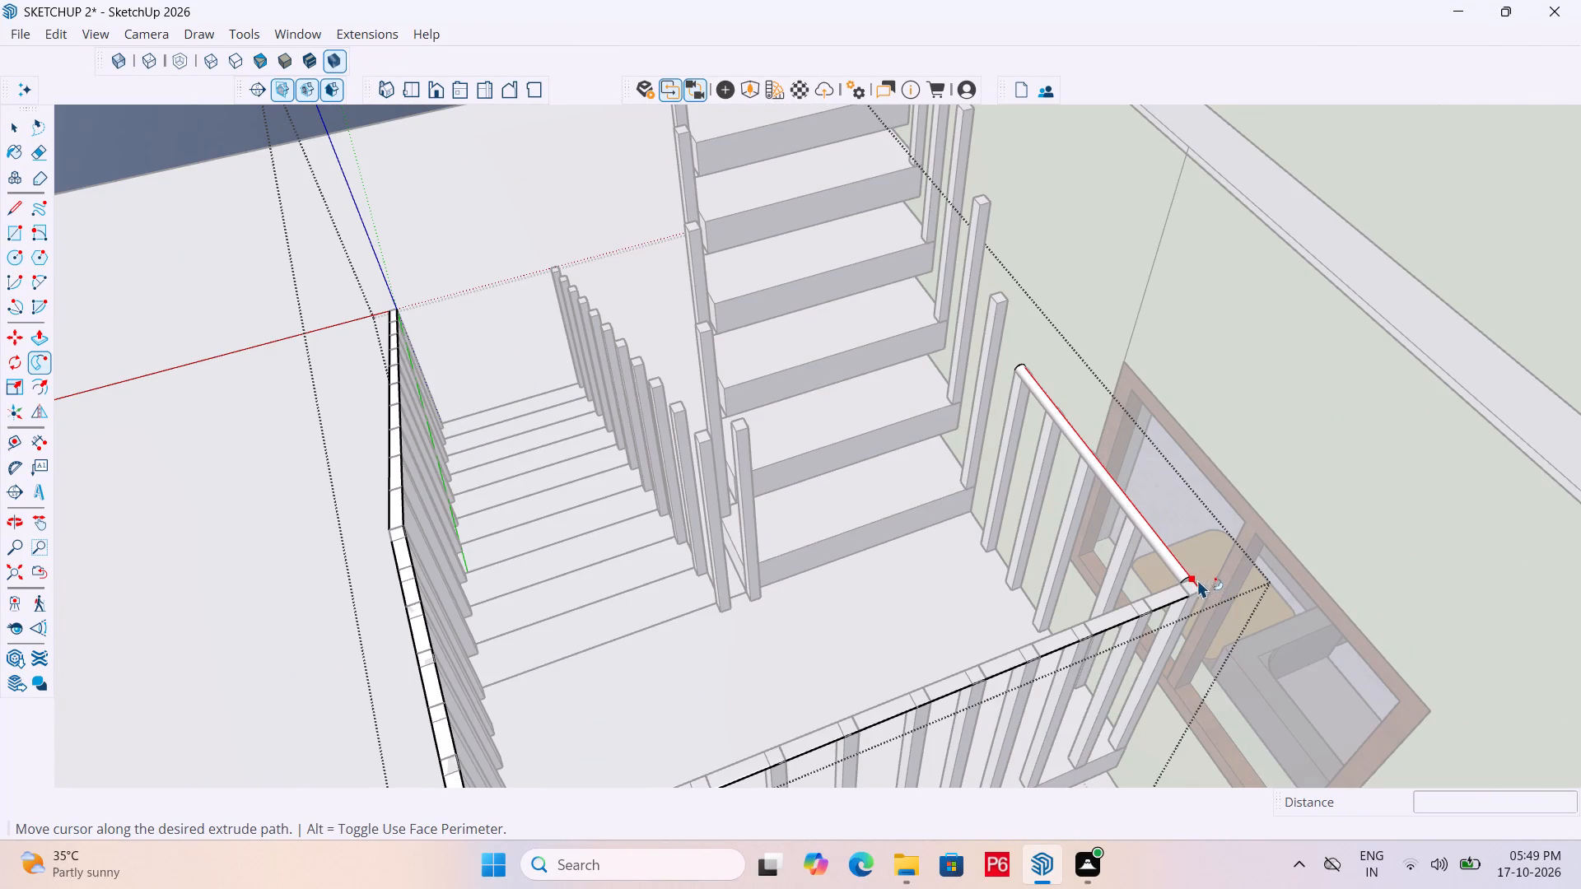
pyautogui.click(1173, 602)
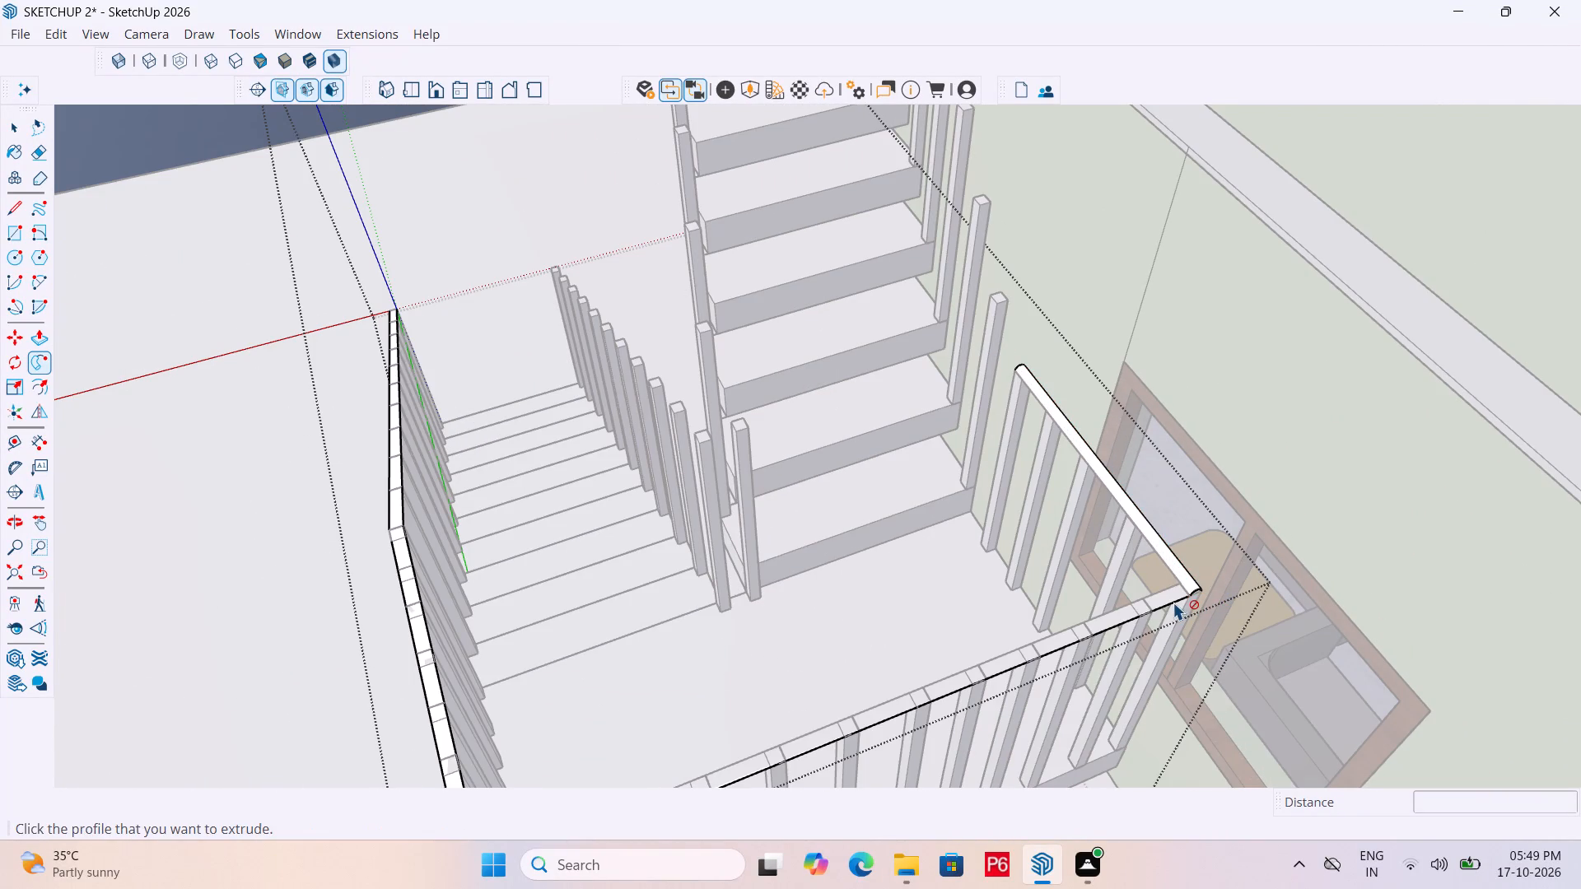
# Draw a two-point arc profile across the lower flight's outer handrail strip at its starting end, 1 1/2" wide with an 11/16" bulge.
pyautogui.moveTo(1179, 594); pyautogui.dragTo(1334, 554, button='middle')
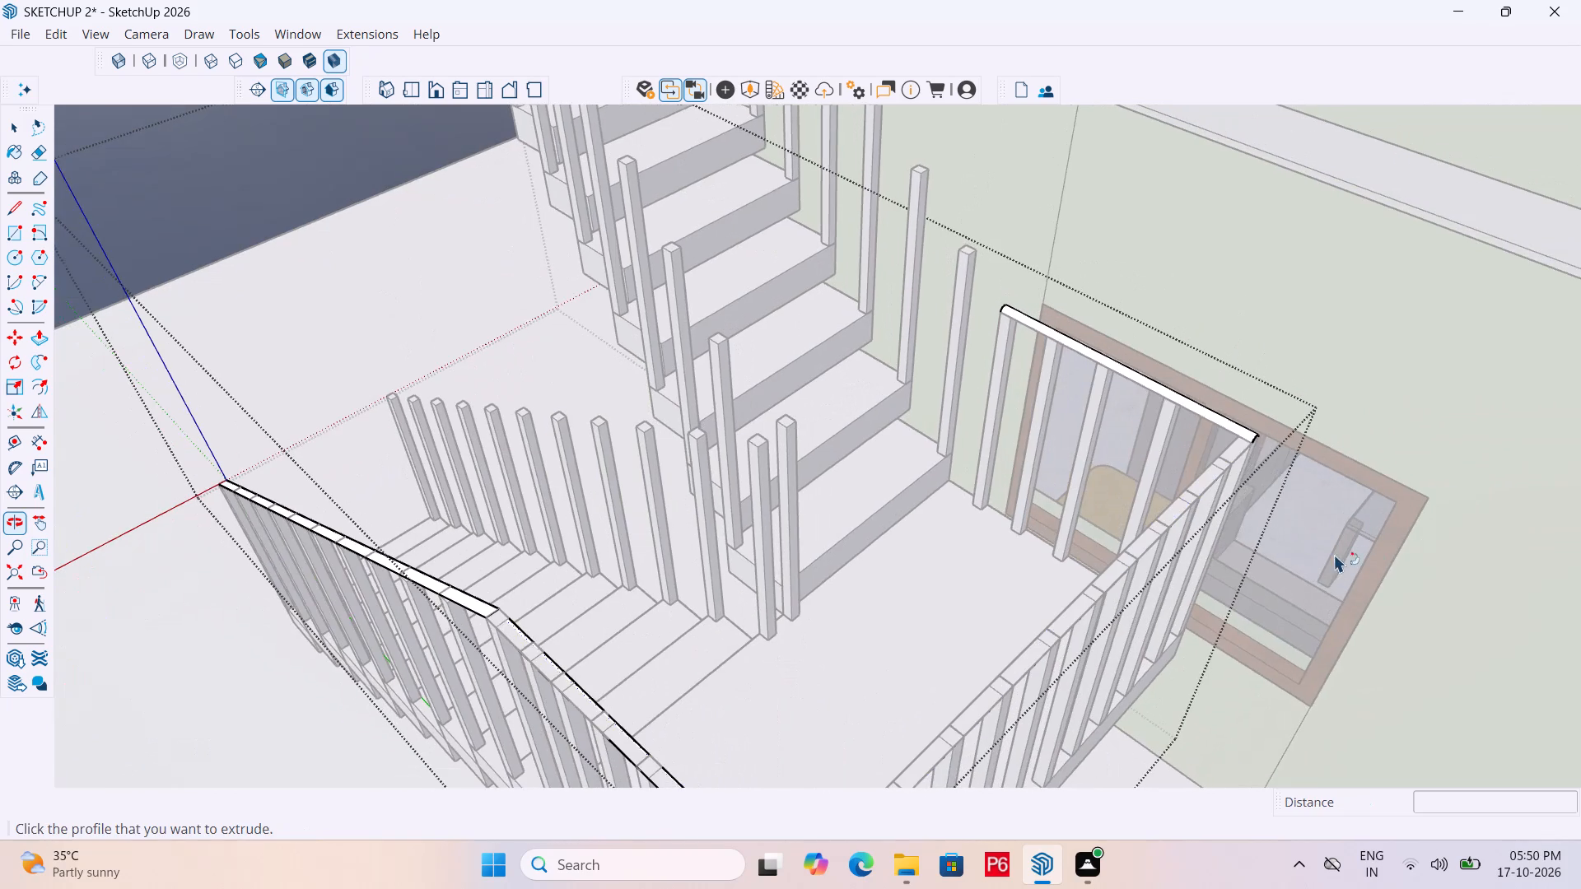
pyautogui.moveTo(1334, 554); pyautogui.dragTo(1352, 554, button='middle')
pyautogui.scroll(5, 1243, 462)
pyautogui.scroll(-5, 1355, 415)
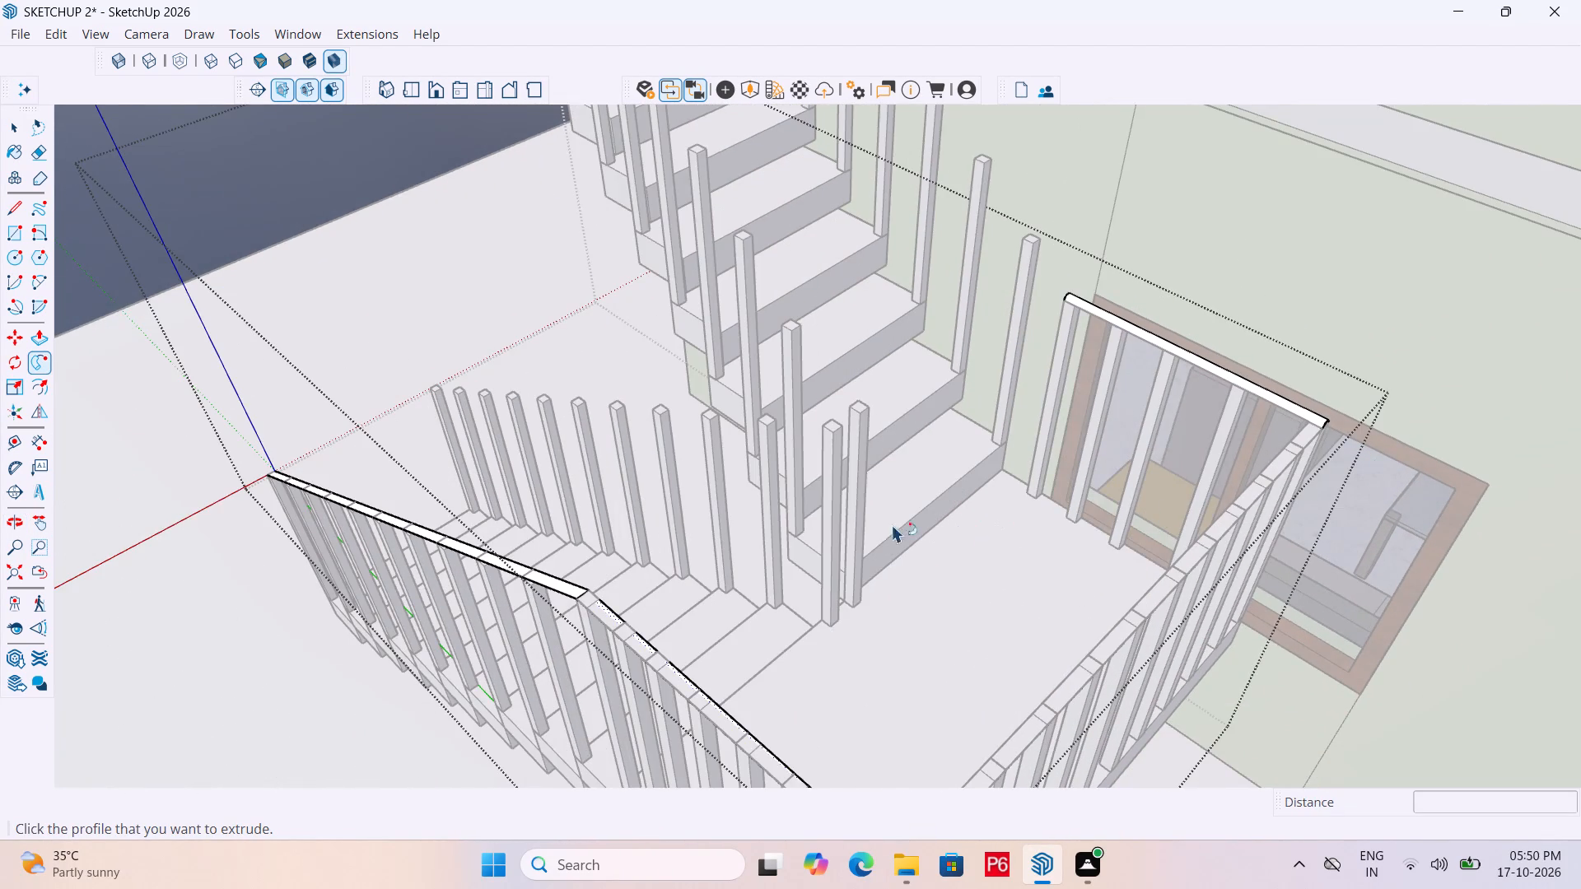
pyautogui.scroll(-5, 904, 513)
pyautogui.moveTo(716, 553); pyautogui.dragTo(620, 579, button='middle')
pyautogui.scroll(4, 501, 379)
pyautogui.scroll(2, 538, 458)
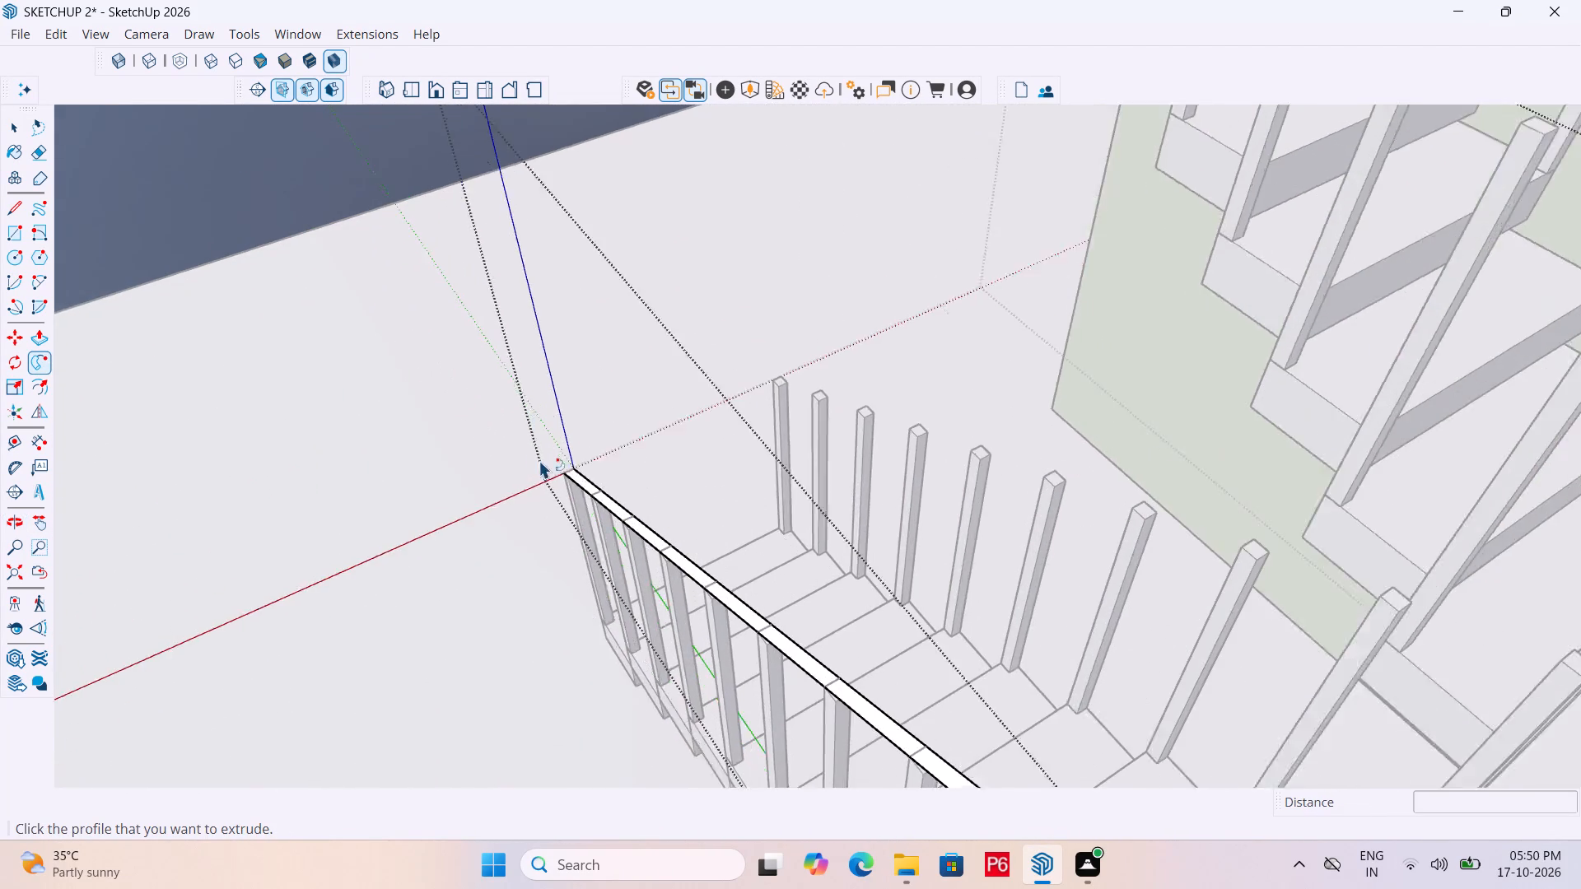
pyautogui.scroll(9, 539, 460)
pyautogui.scroll(11, 604, 479)
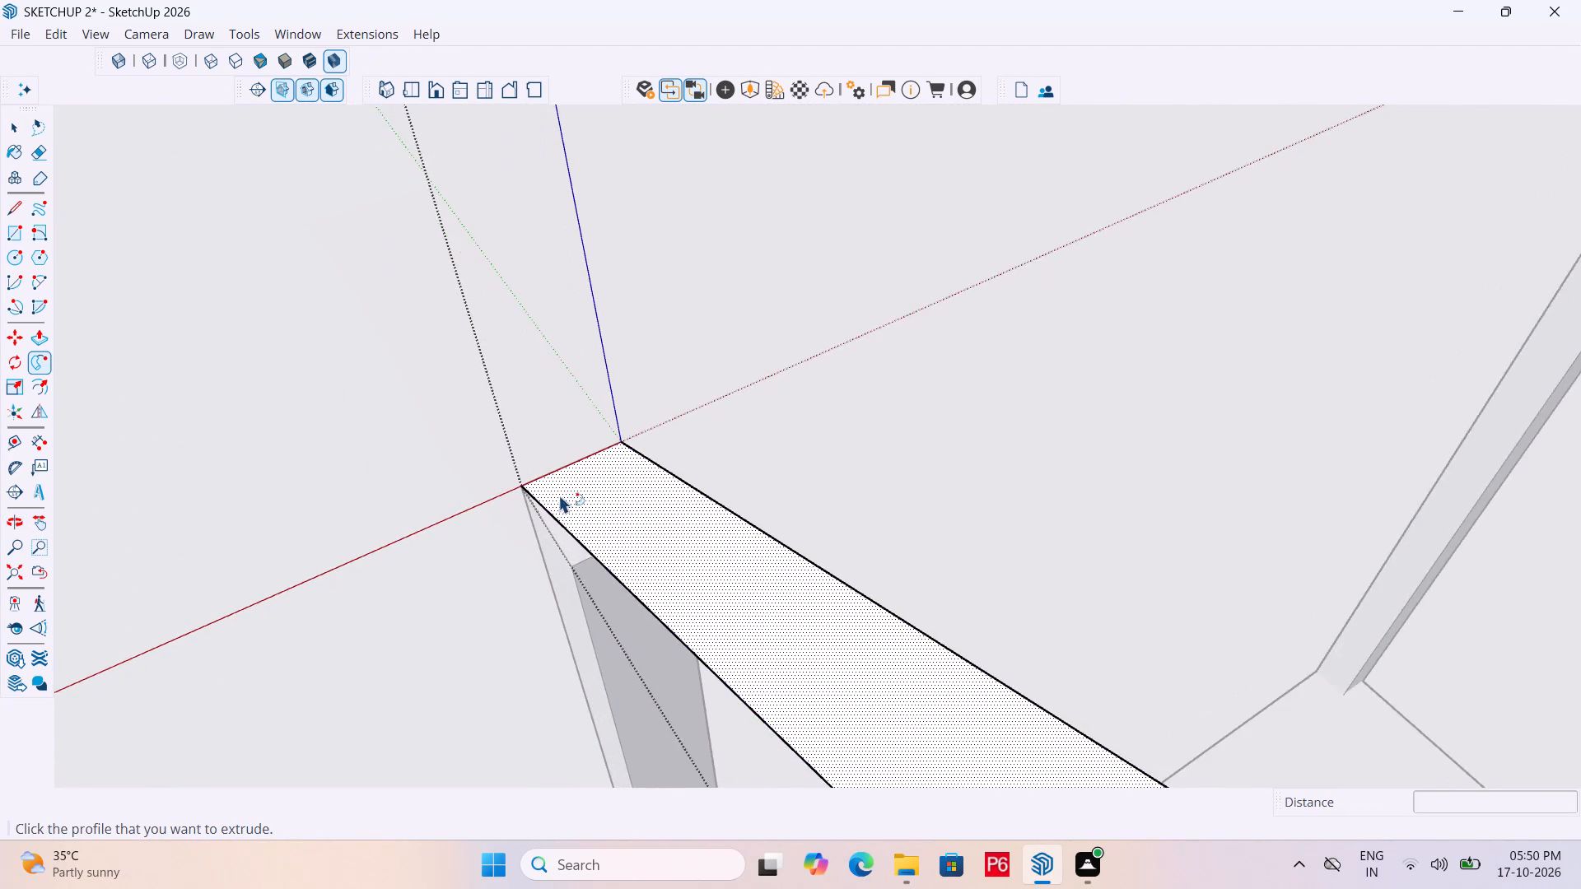
pyautogui.scroll(5, 558, 495)
pyautogui.moveTo(571, 494); pyautogui.dragTo(787, 337, button='middle')
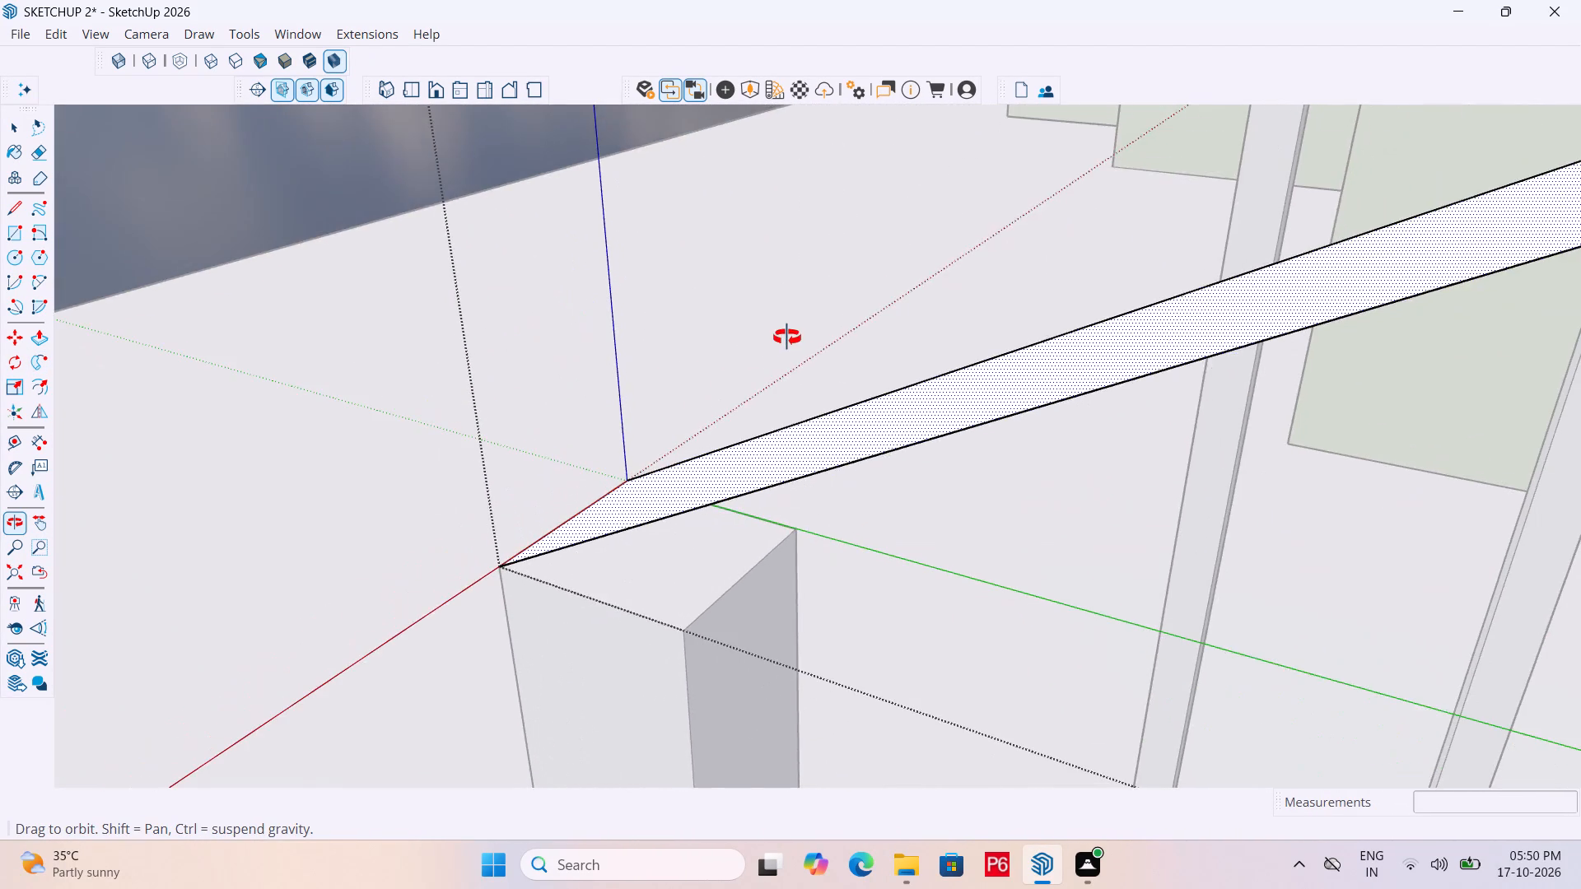
pyautogui.moveTo(787, 337); pyautogui.dragTo(508, 526, button='middle')
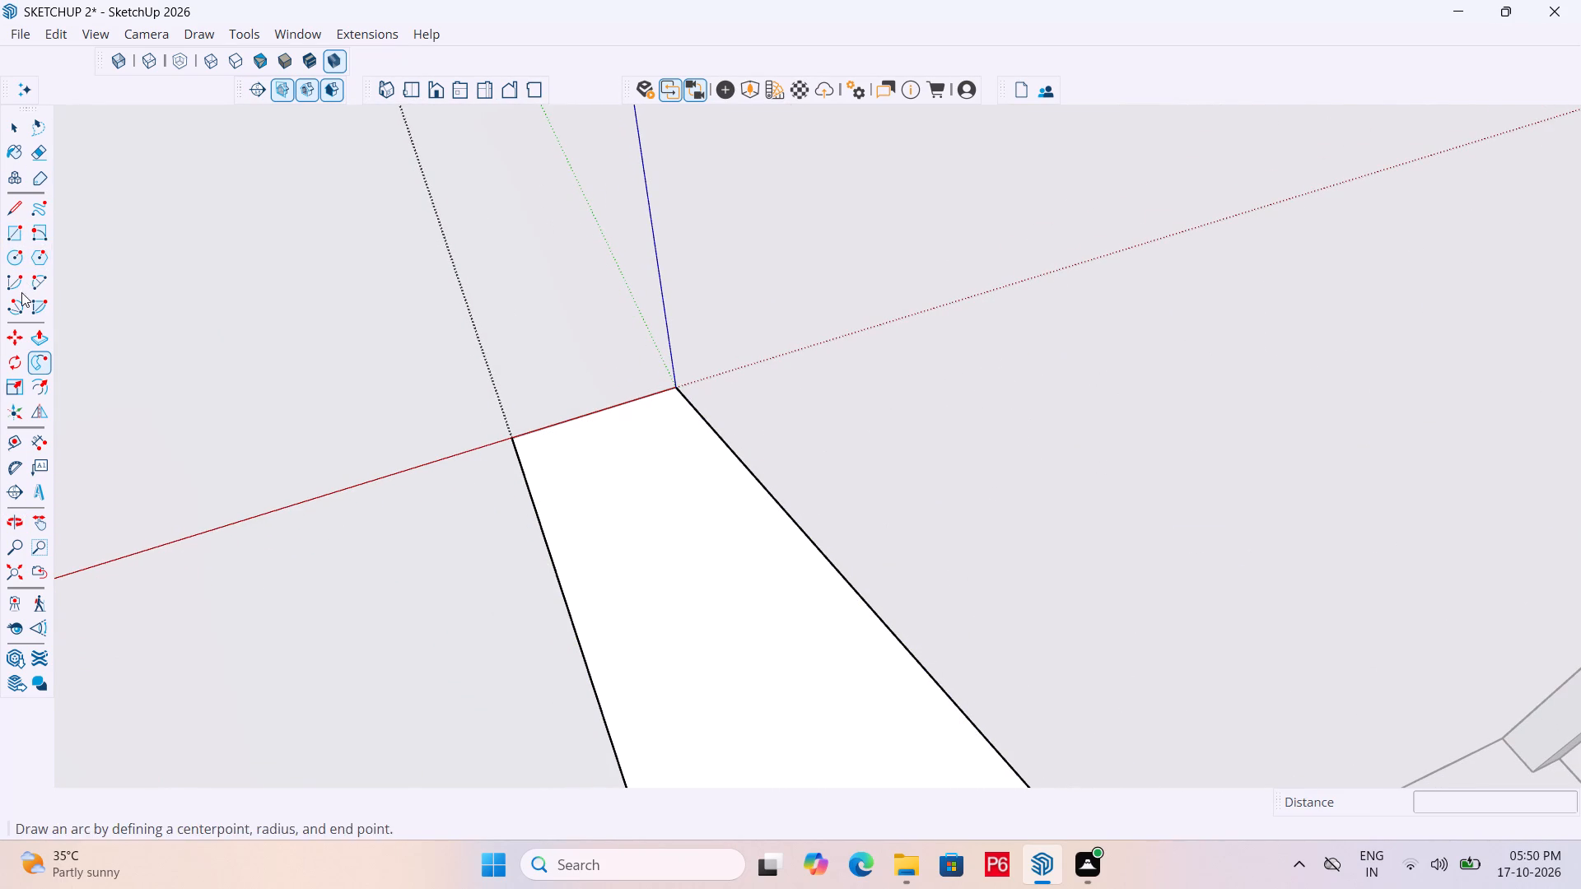
pyautogui.moveTo(35, 282); pyautogui.dragTo(45, 275)
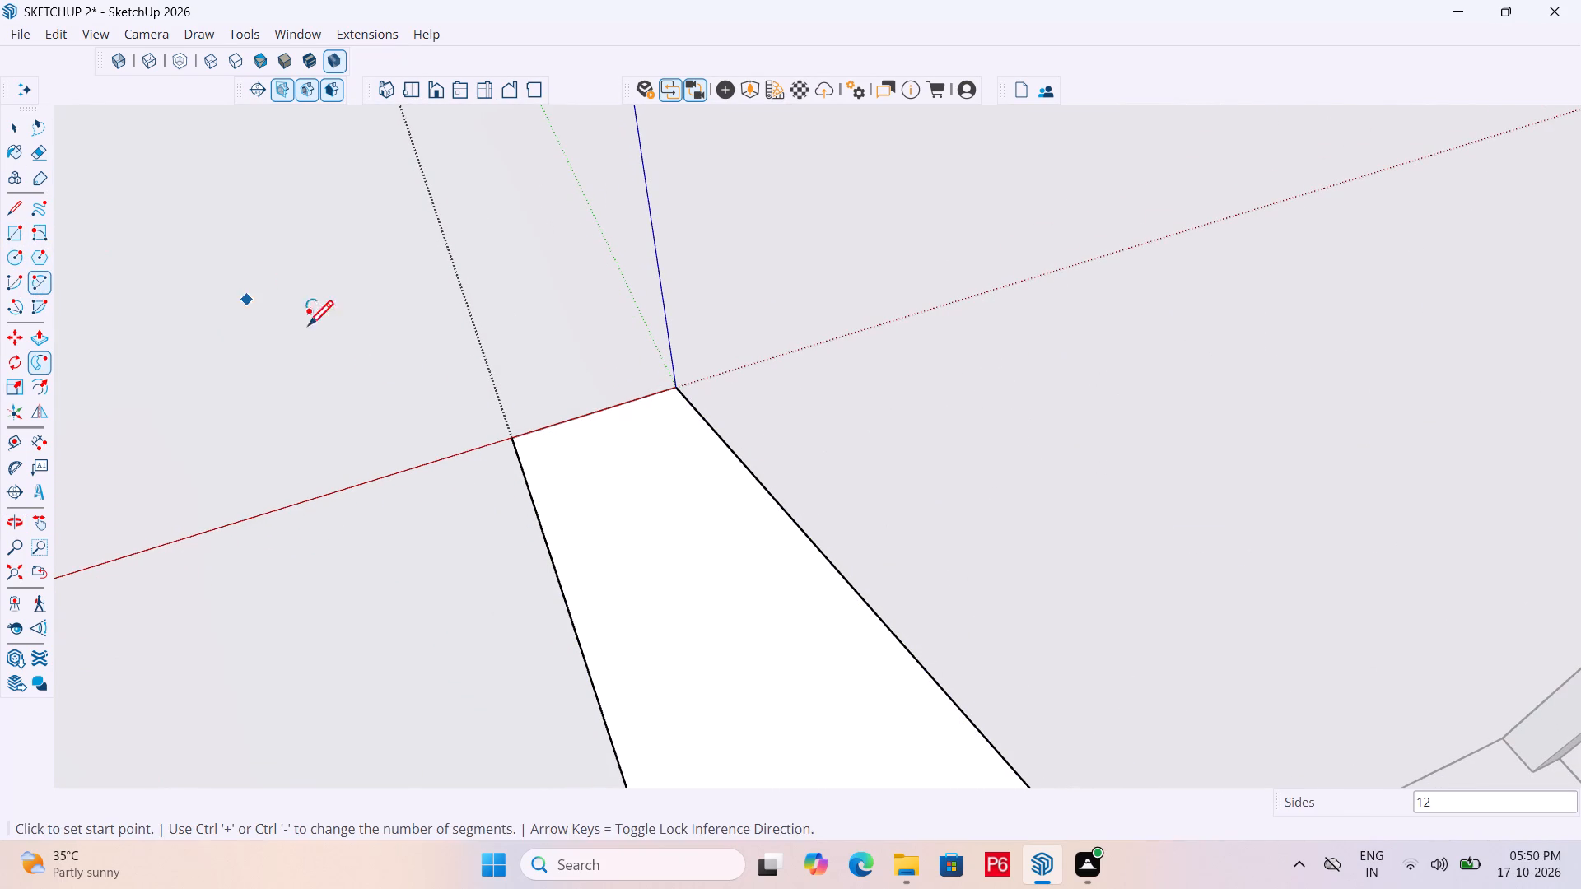
pyautogui.moveTo(511, 437); pyautogui.dragTo(531, 430)
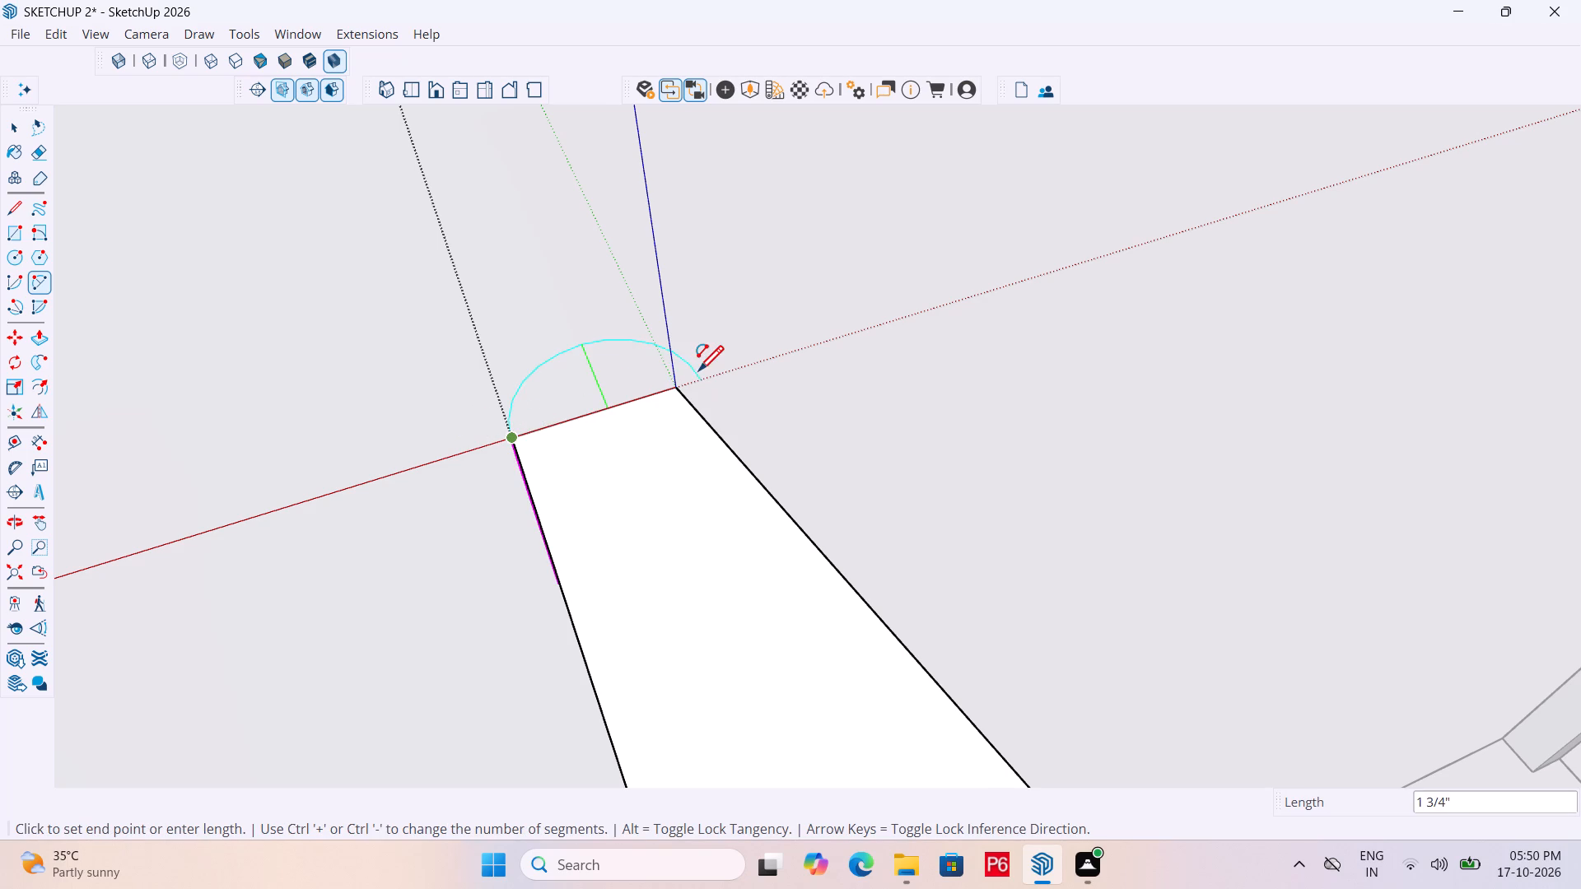
pyautogui.click(671, 392)
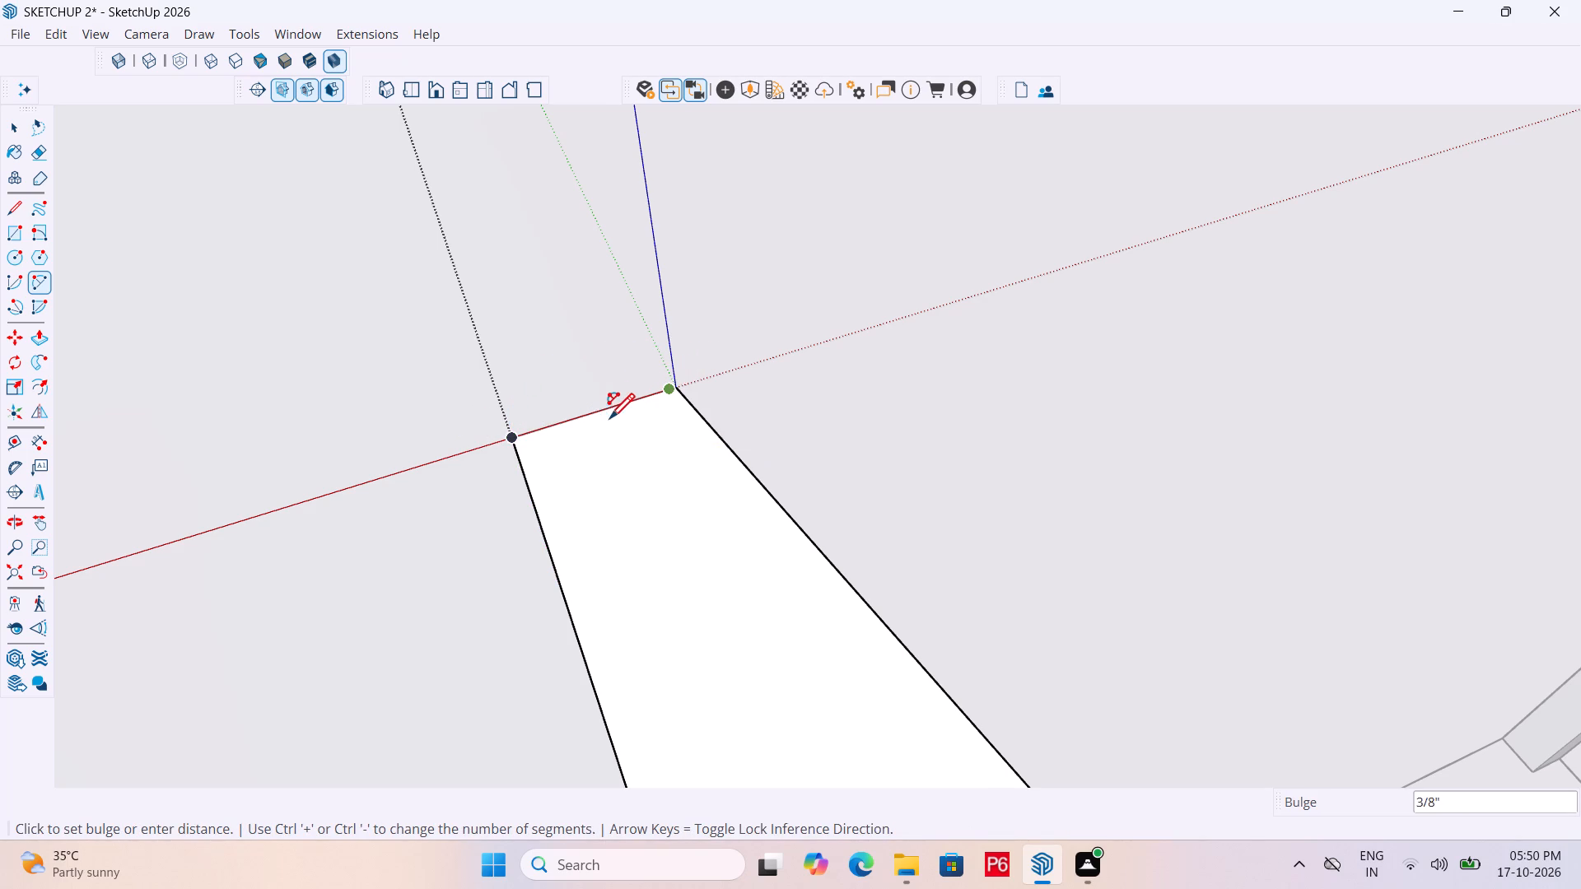
pyautogui.hotkey('ctrl', 'z')
pyautogui.click(513, 432)
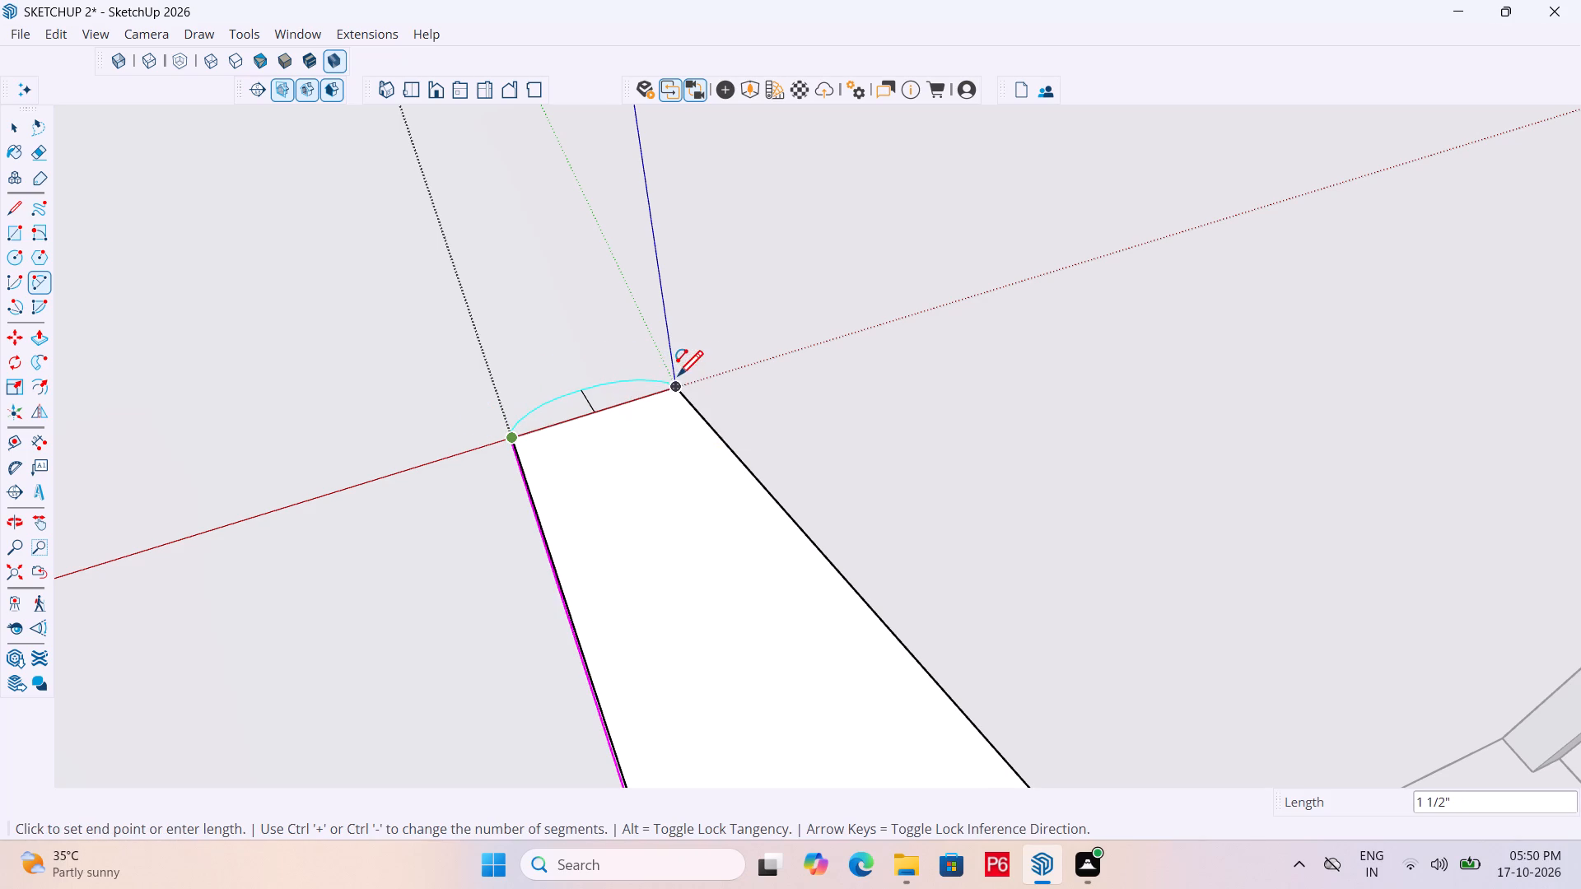
pyautogui.click(677, 386)
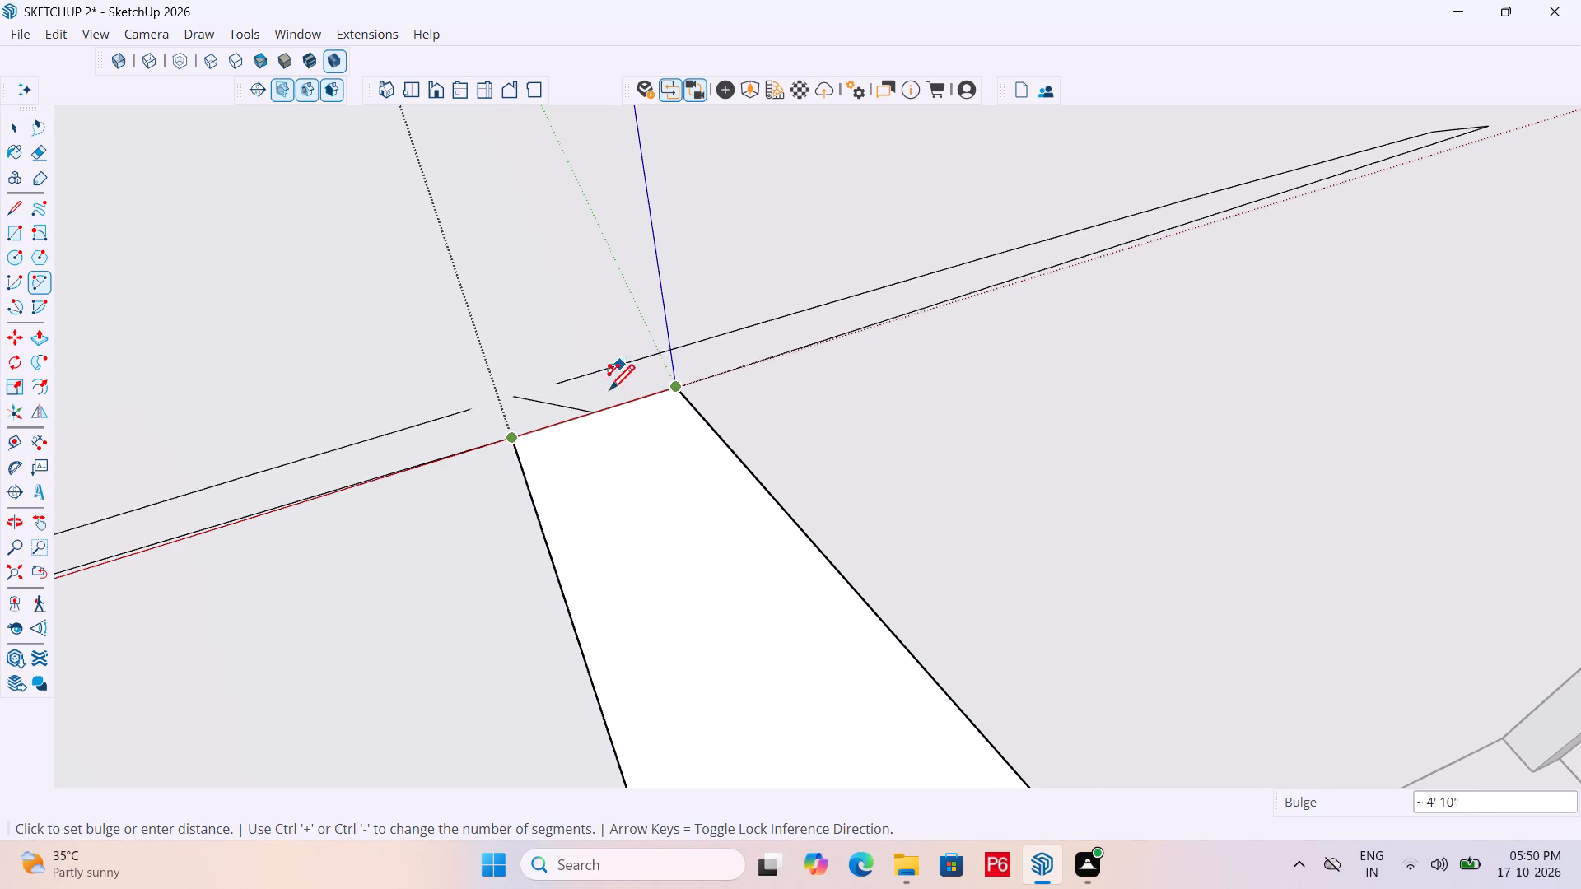
pyautogui.click(579, 360)
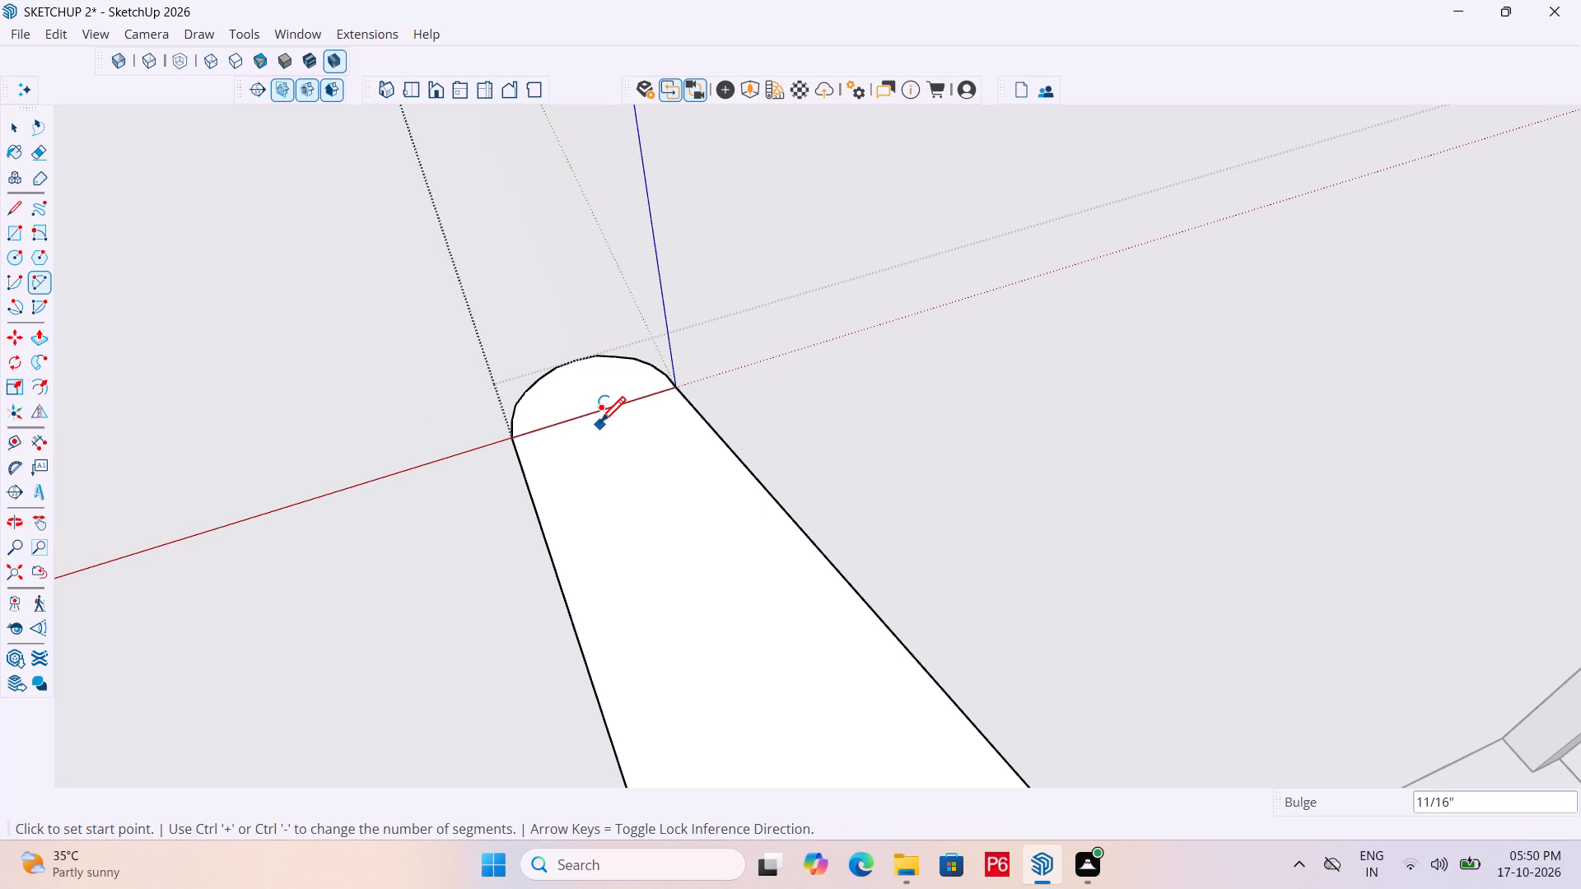
# Extrude the arc profile with Follow Me along the lower flight's sloped outer handrail strip up to the mid-landing.
pyautogui.press('p')
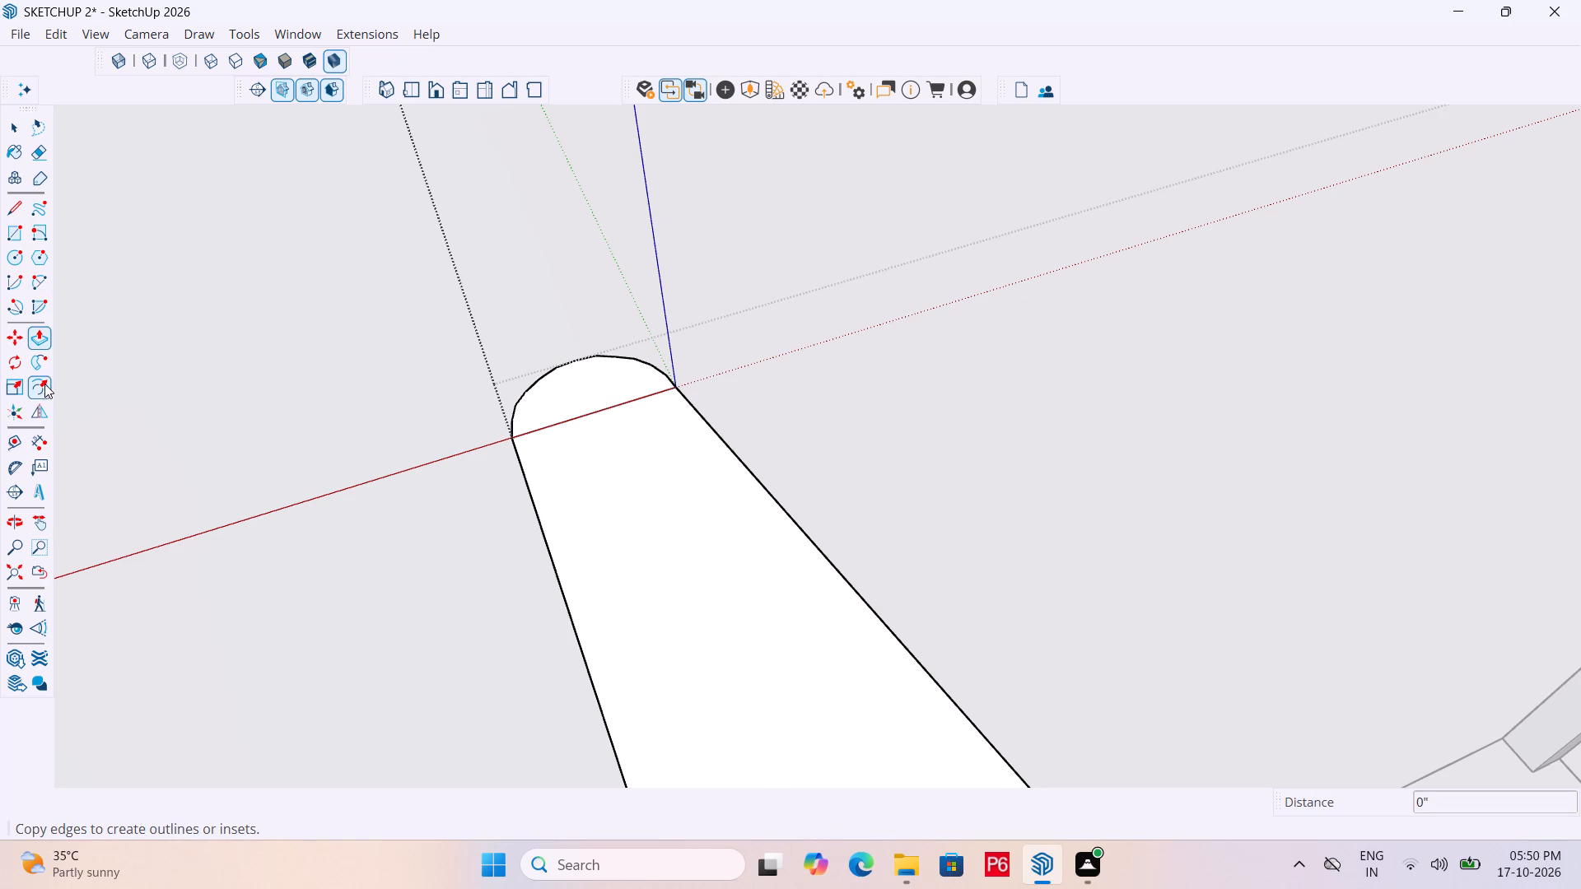
pyautogui.moveTo(35, 370); pyautogui.dragTo(48, 362)
pyautogui.click(611, 384)
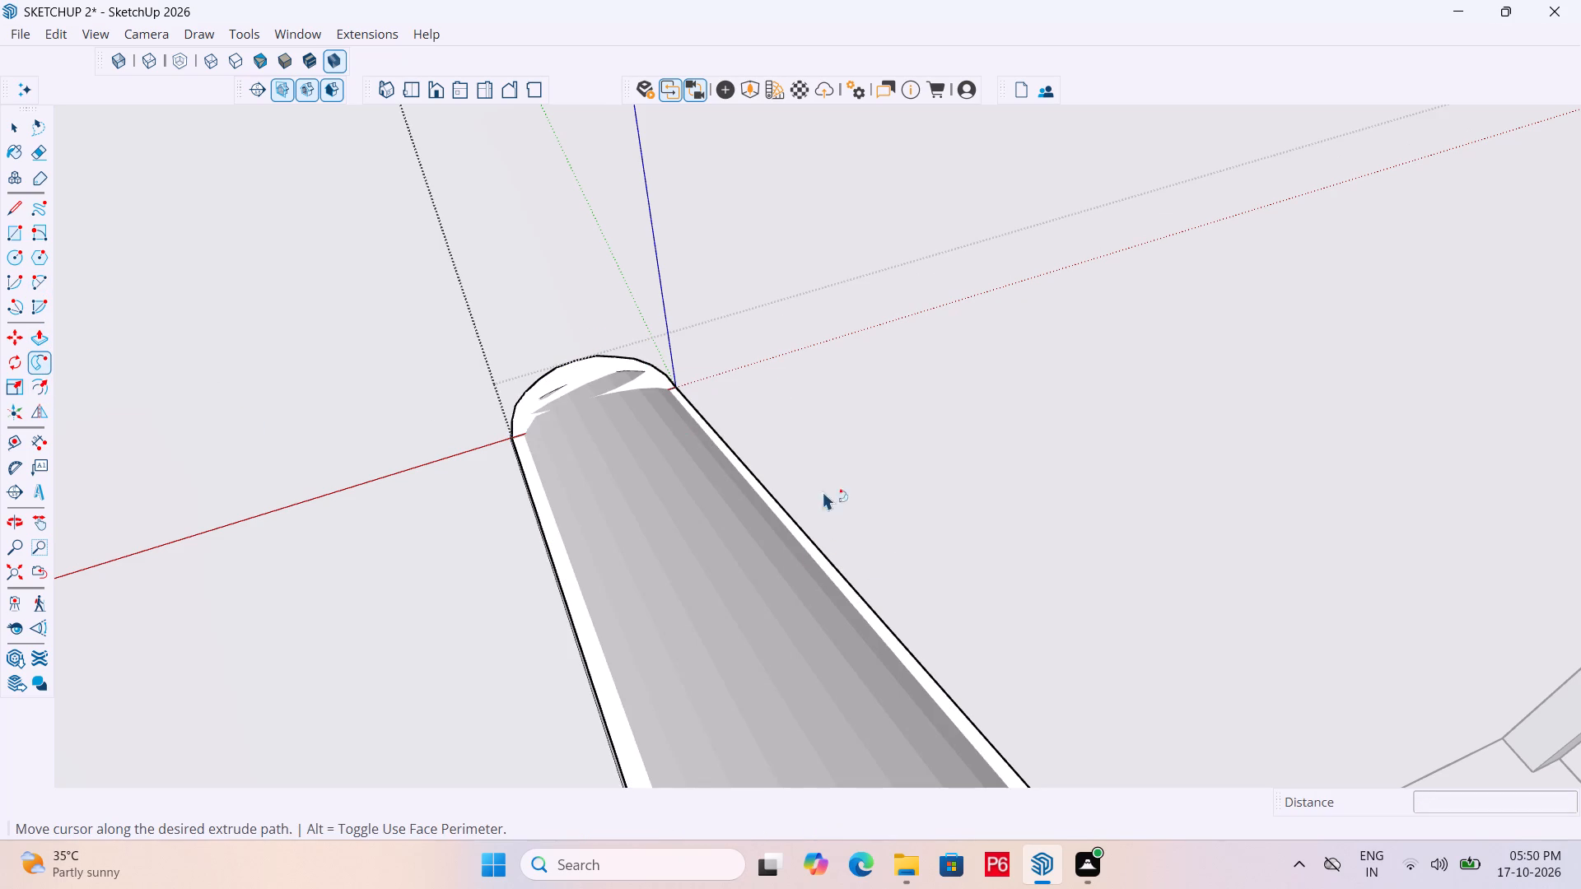
pyautogui.scroll(-8, 721, 347)
pyautogui.scroll(-7, 516, 208)
pyautogui.scroll(-3, 580, 280)
pyautogui.scroll(5, 767, 517)
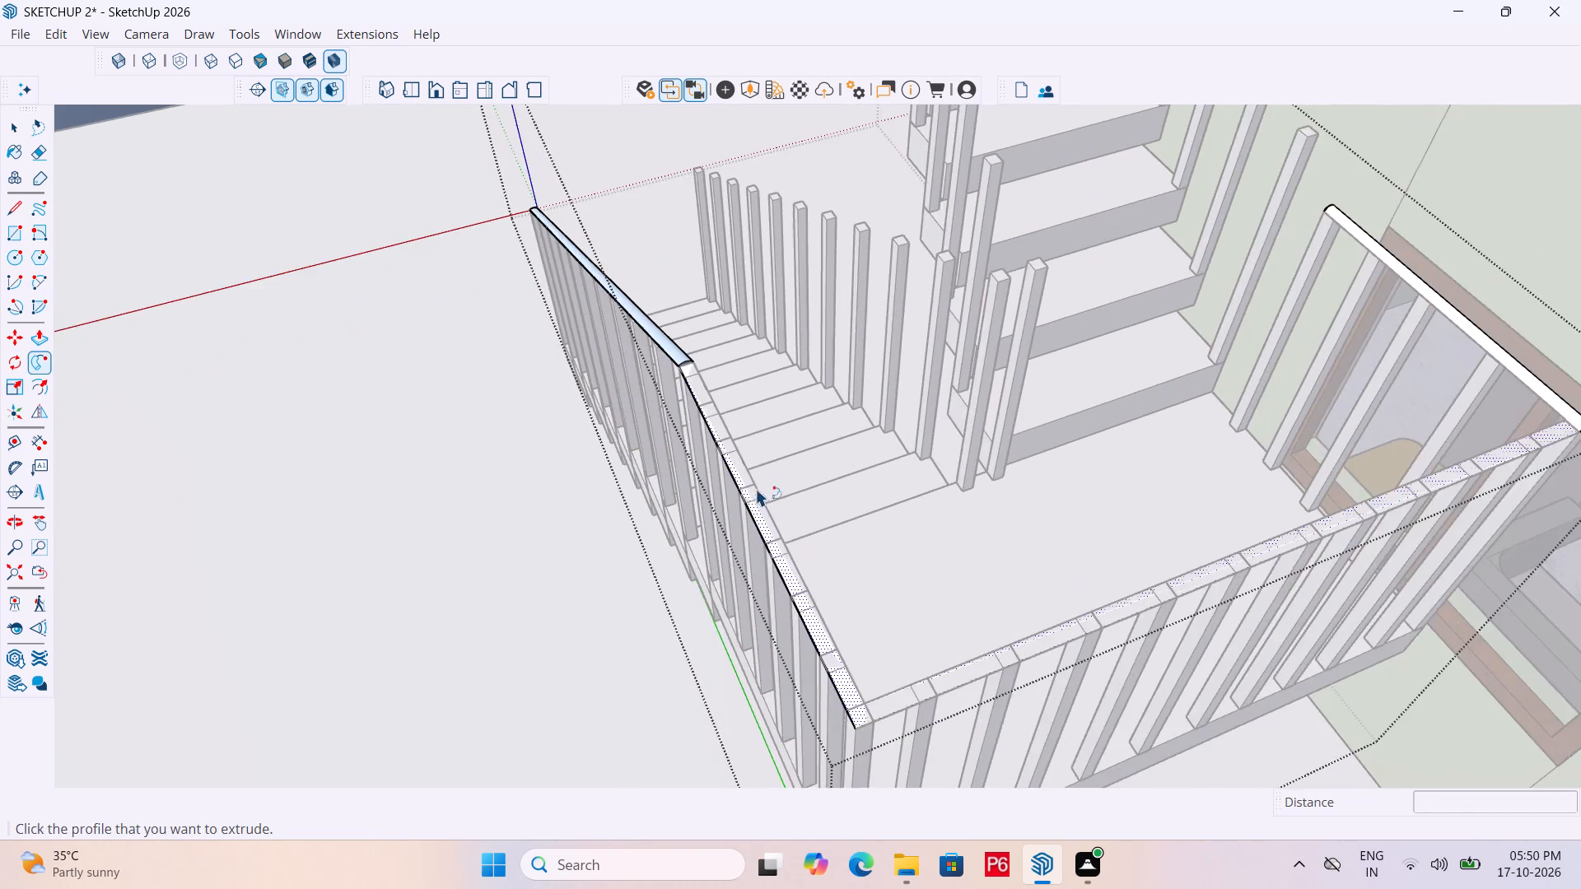
pyautogui.scroll(1, 756, 488)
pyautogui.scroll(5, 675, 284)
pyautogui.scroll(5, 694, 544)
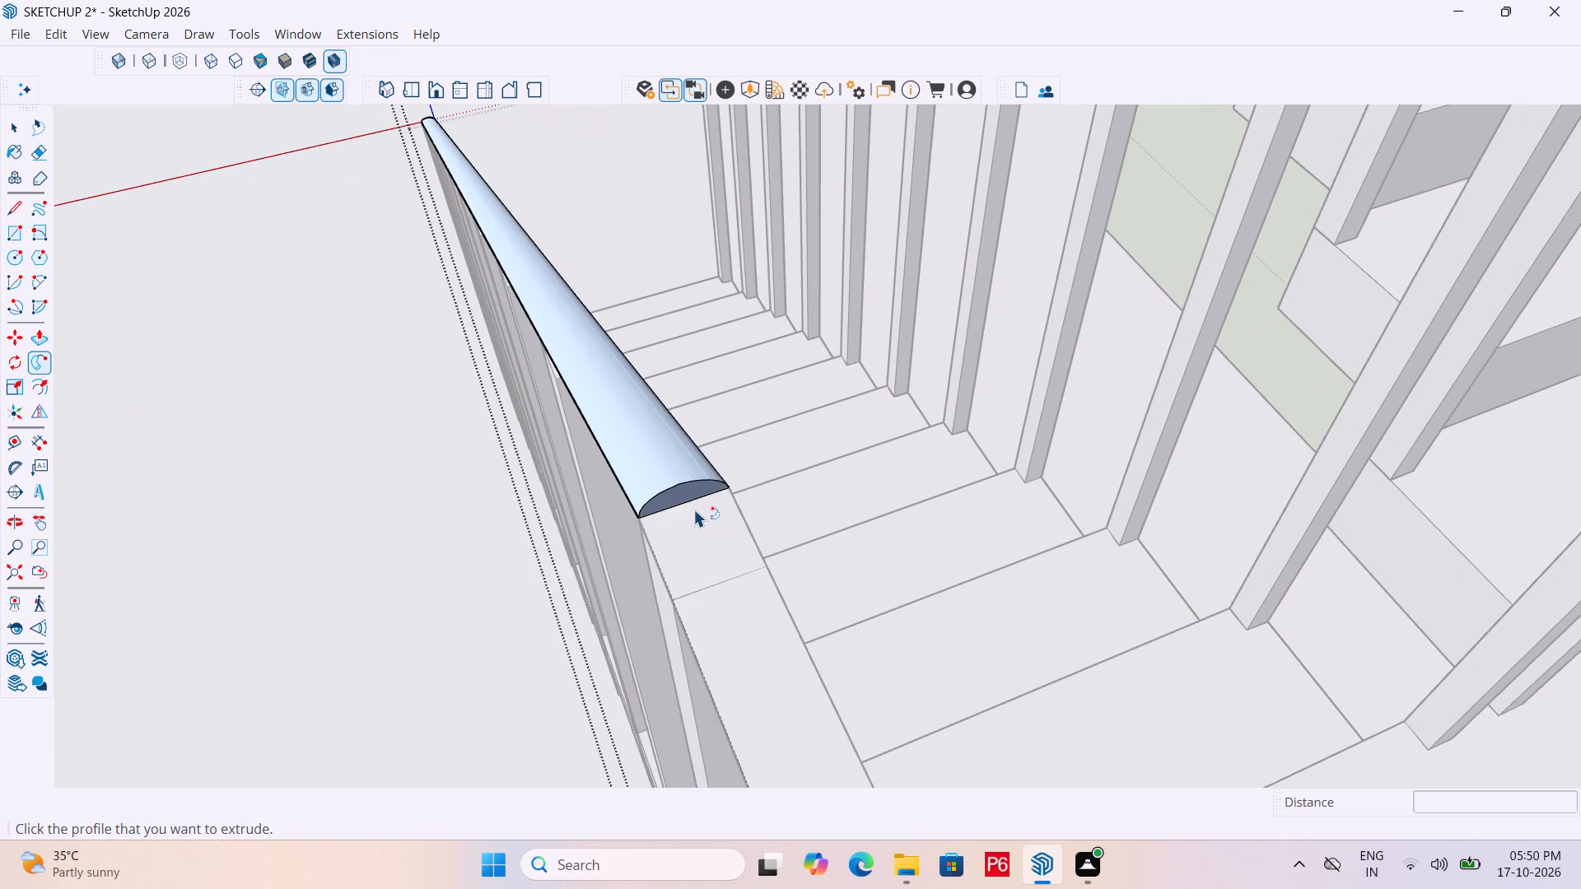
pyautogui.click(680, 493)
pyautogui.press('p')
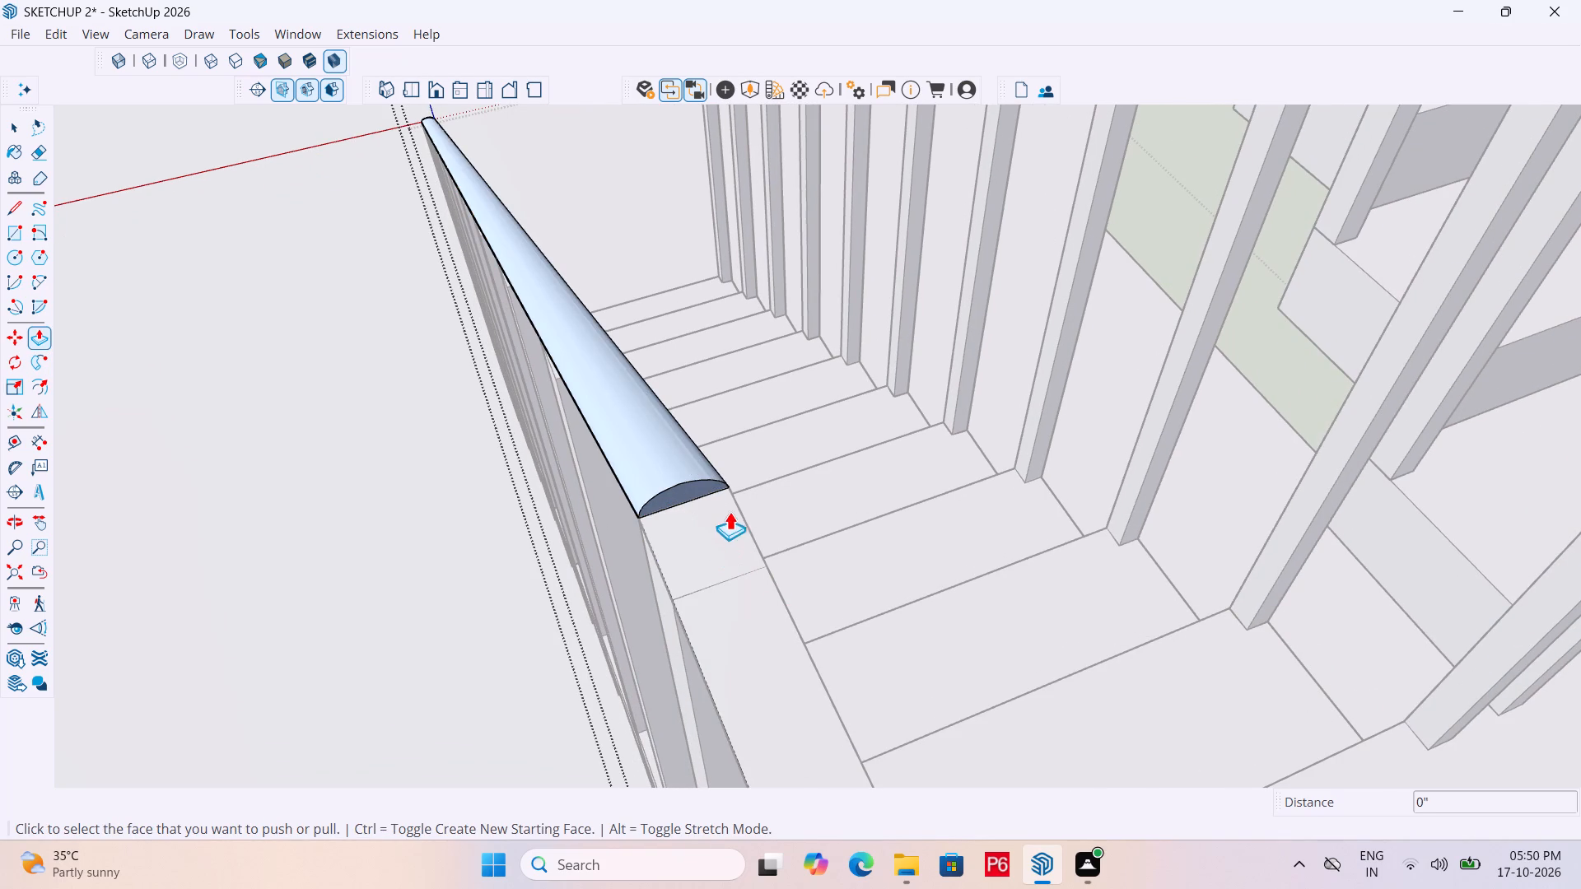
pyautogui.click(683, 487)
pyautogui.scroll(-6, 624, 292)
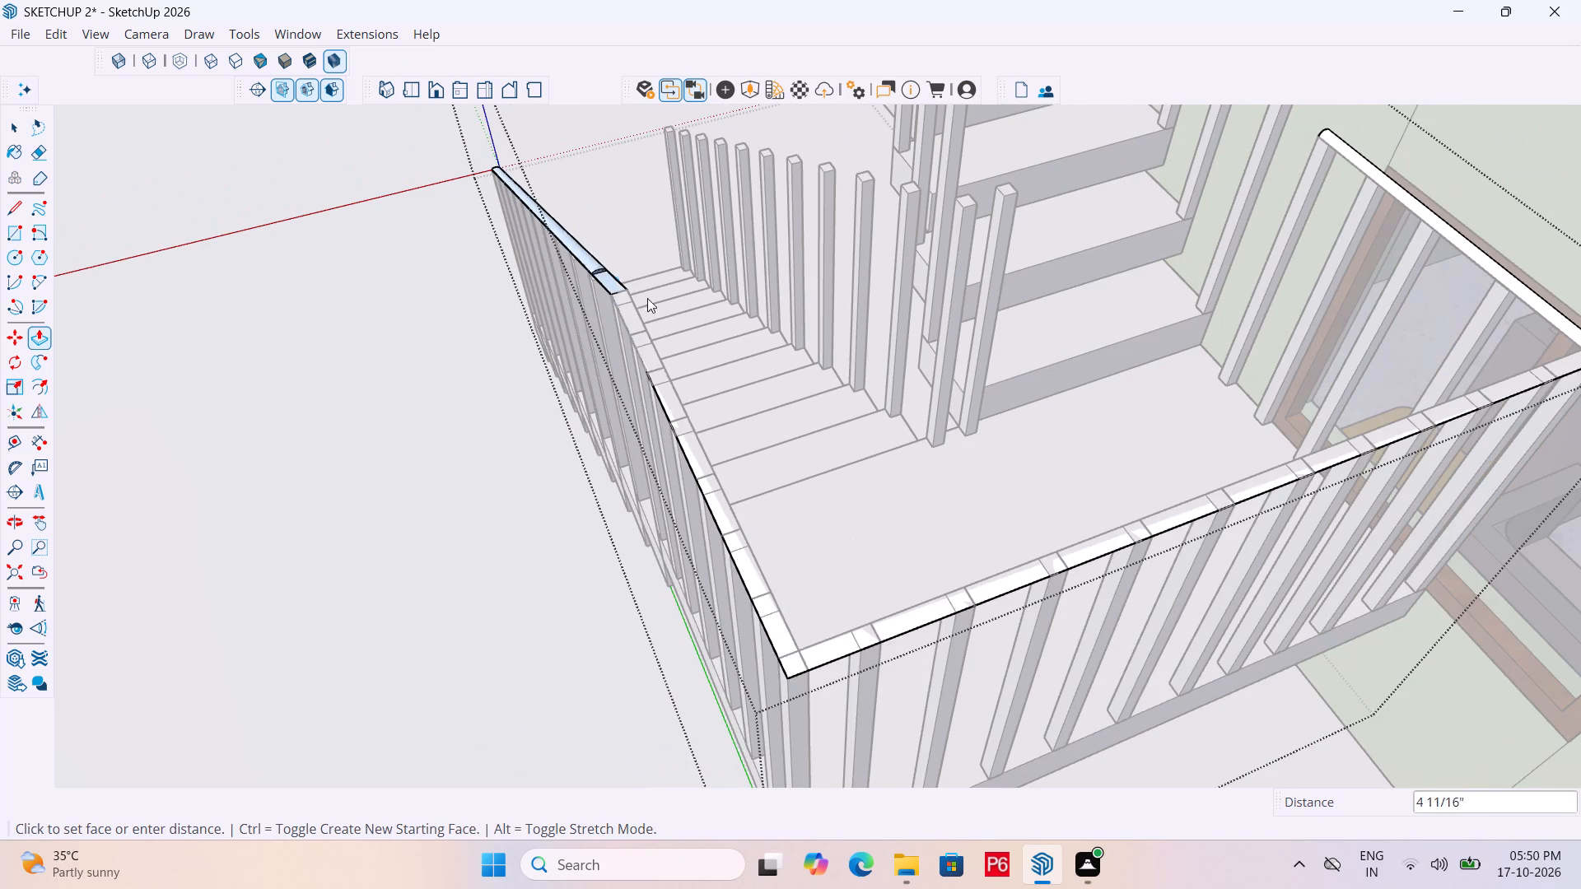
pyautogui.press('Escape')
# Draw a 1 1/2" wide two-point arc at the landing end of the lower flight's handrail, spanning the start of the landing's side strip.
pyautogui.moveTo(648, 288); pyautogui.dragTo(648, 285, button='middle')
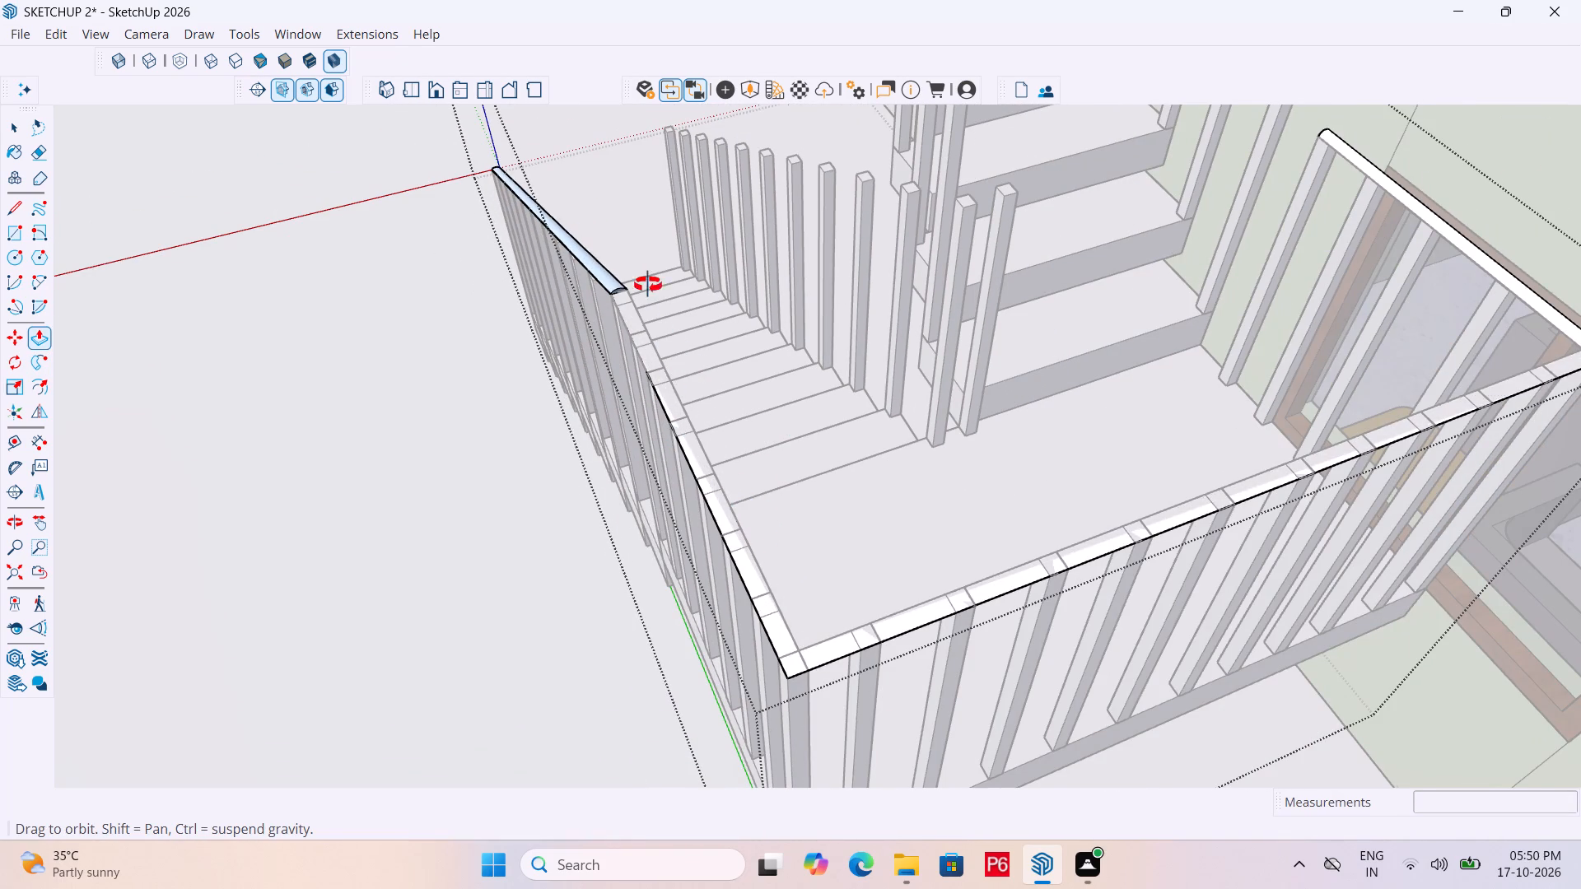
pyautogui.moveTo(648, 285); pyautogui.dragTo(730, 204, button='middle')
pyautogui.scroll(4, 727, 204)
pyautogui.scroll(-3, 735, 212)
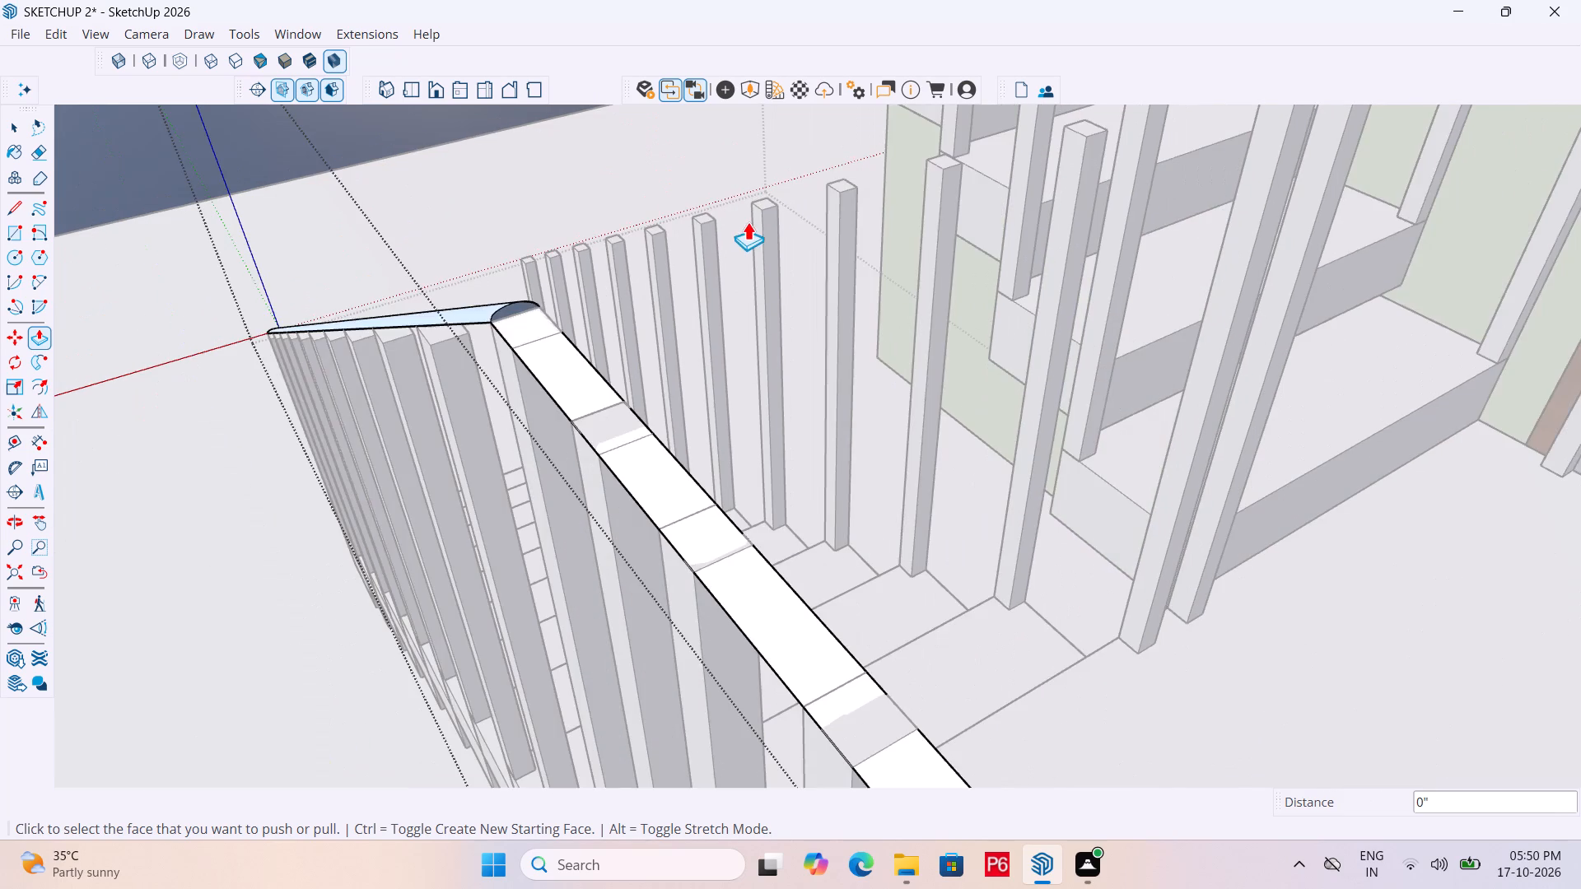
pyautogui.scroll(3, 421, 302)
pyautogui.scroll(4, 986, 208)
pyautogui.scroll(-1, 897, 288)
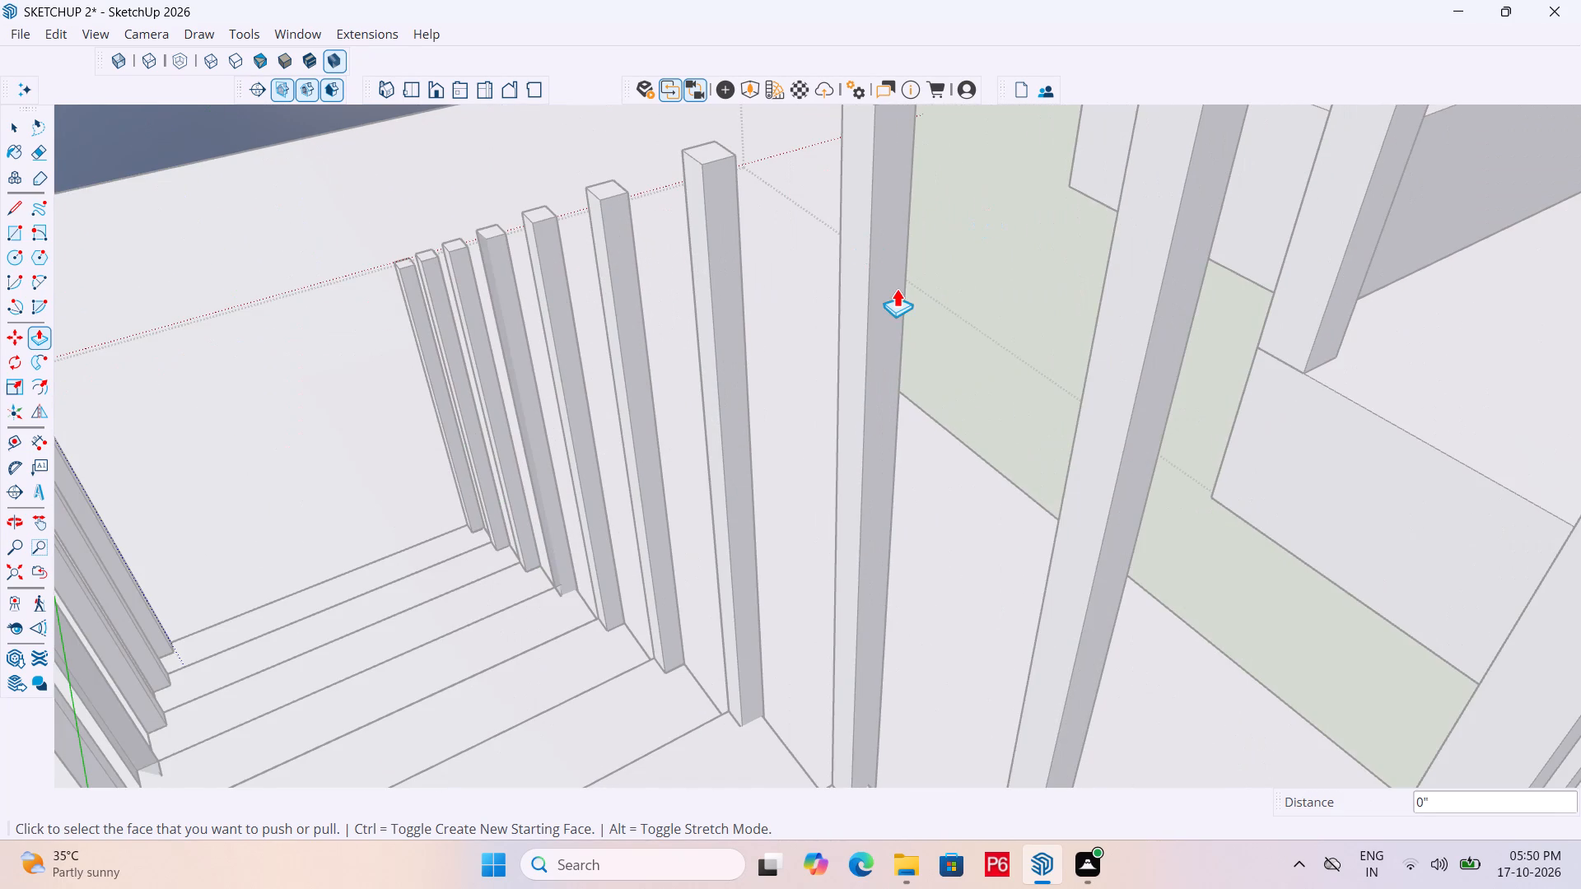
pyautogui.scroll(-8, 897, 288)
pyautogui.scroll(1, 695, 398)
pyautogui.scroll(4, 757, 371)
pyautogui.scroll(-3, 772, 371)
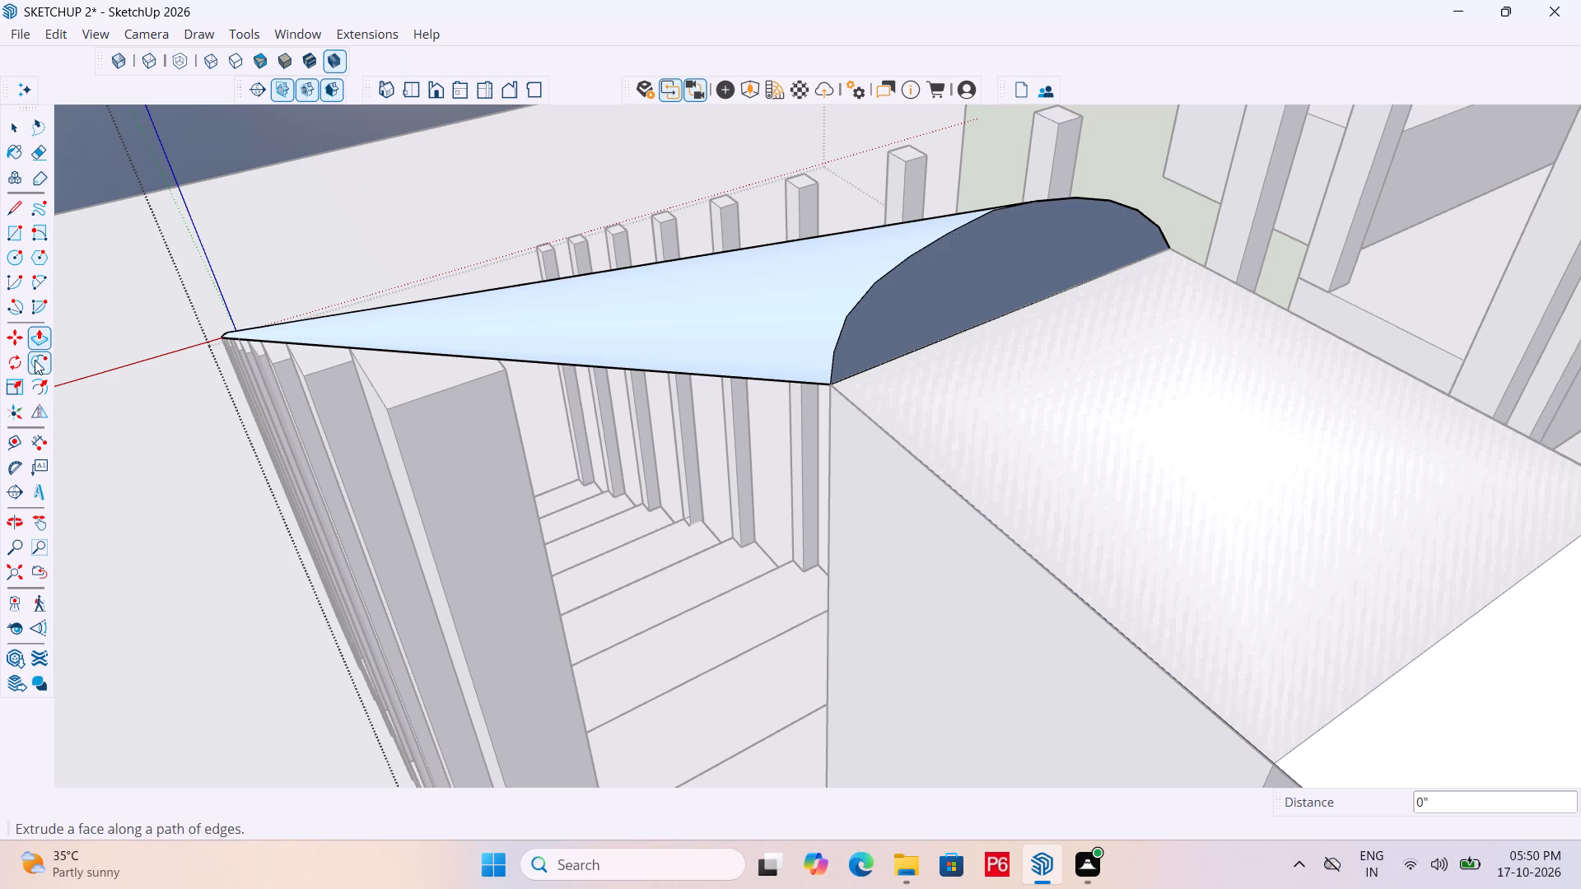
pyautogui.click(44, 279)
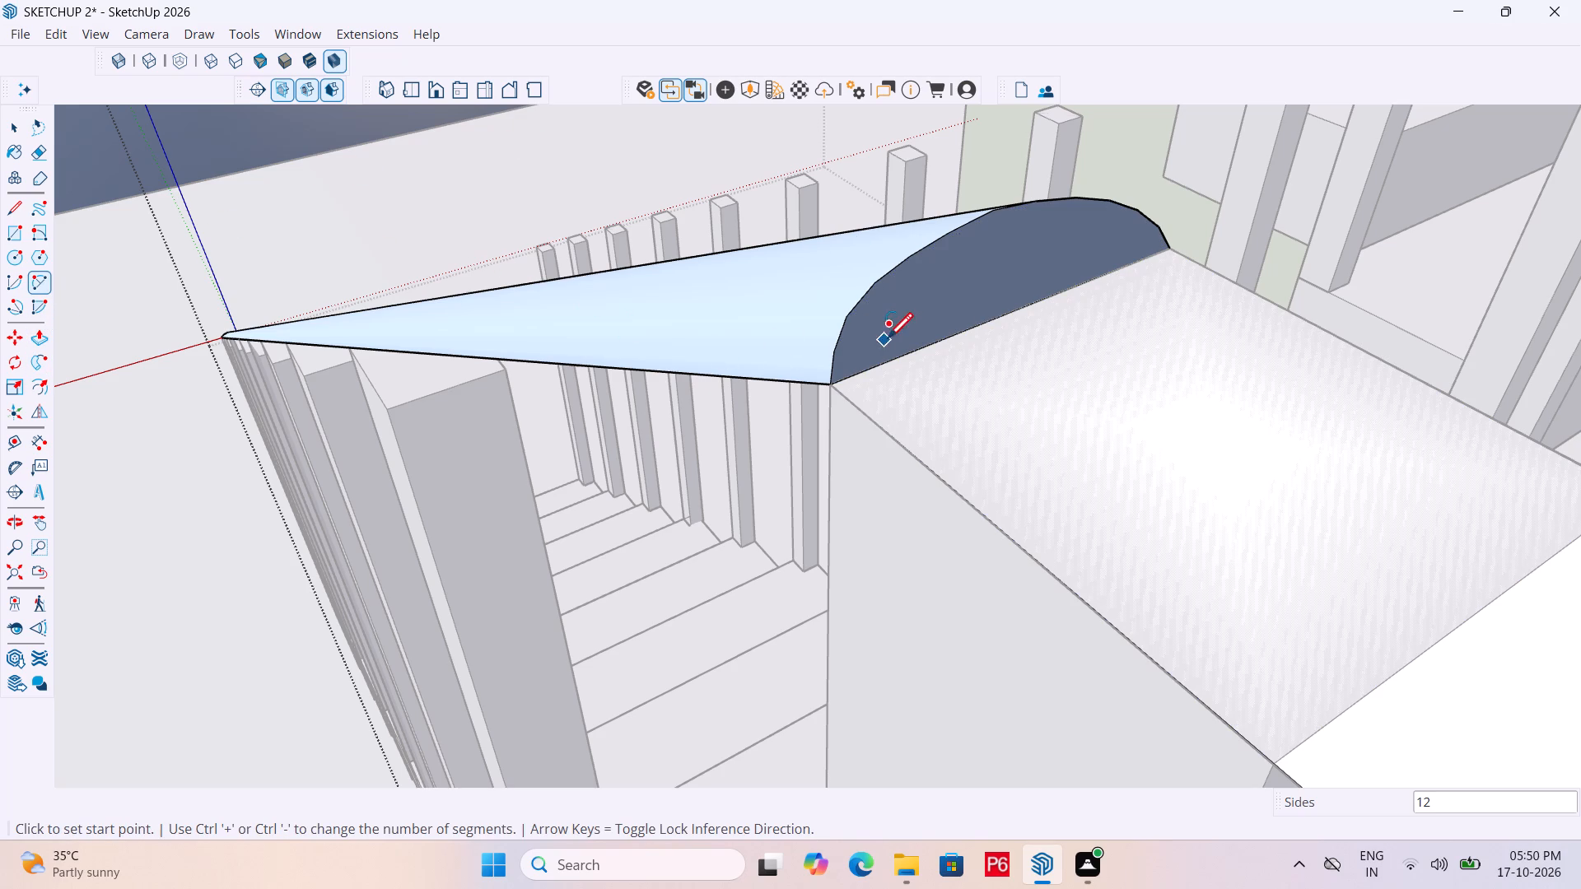
pyautogui.moveTo(833, 387); pyautogui.dragTo(842, 384)
pyautogui.click(1169, 245)
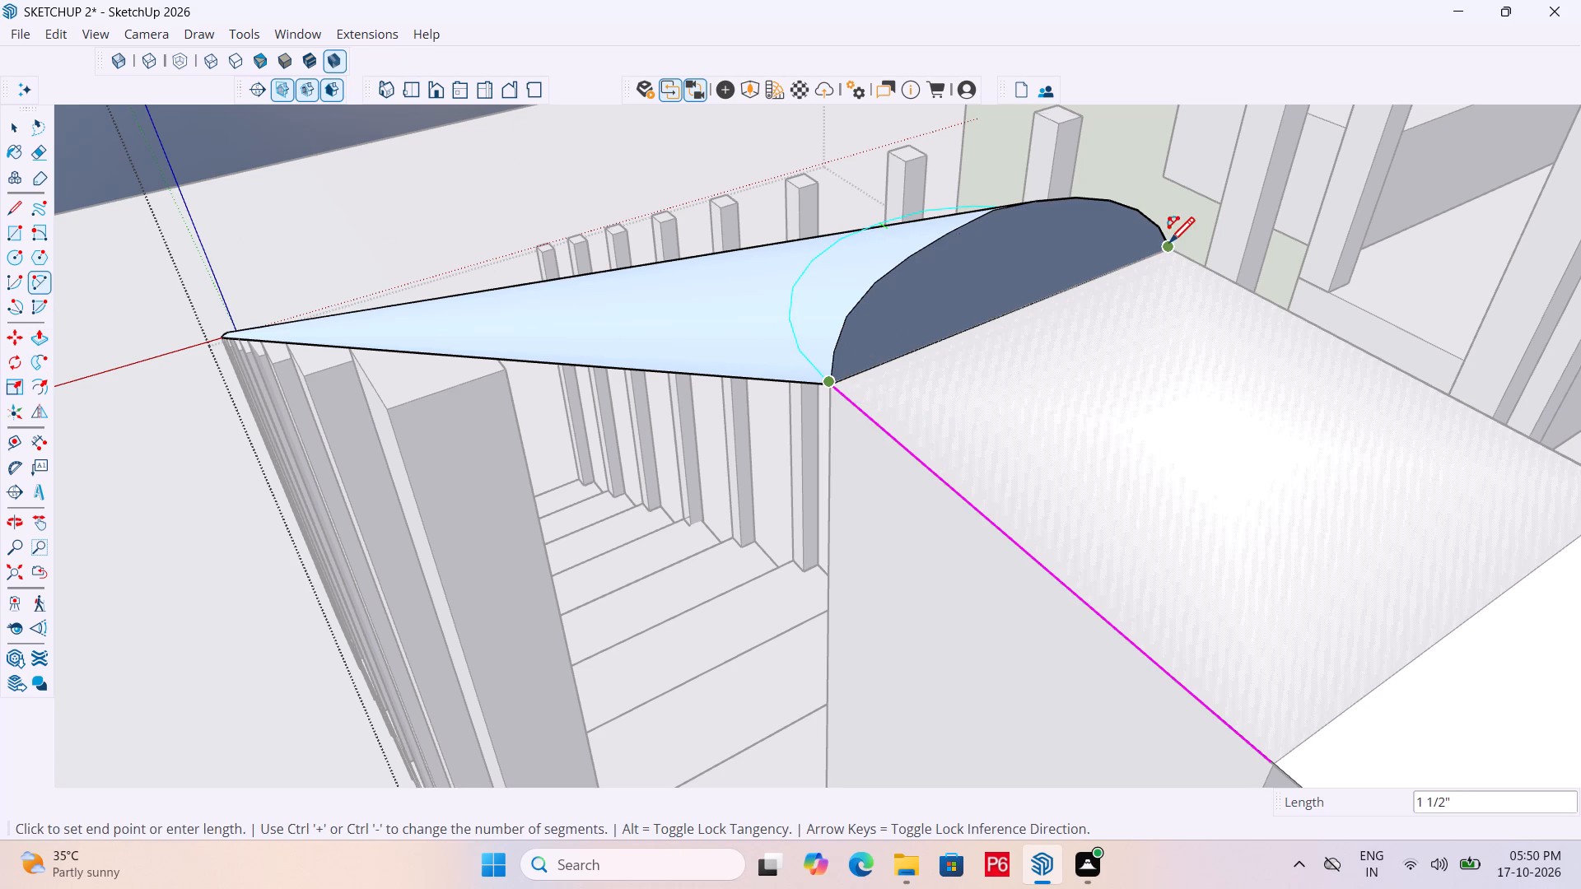
pyautogui.click(1015, 202)
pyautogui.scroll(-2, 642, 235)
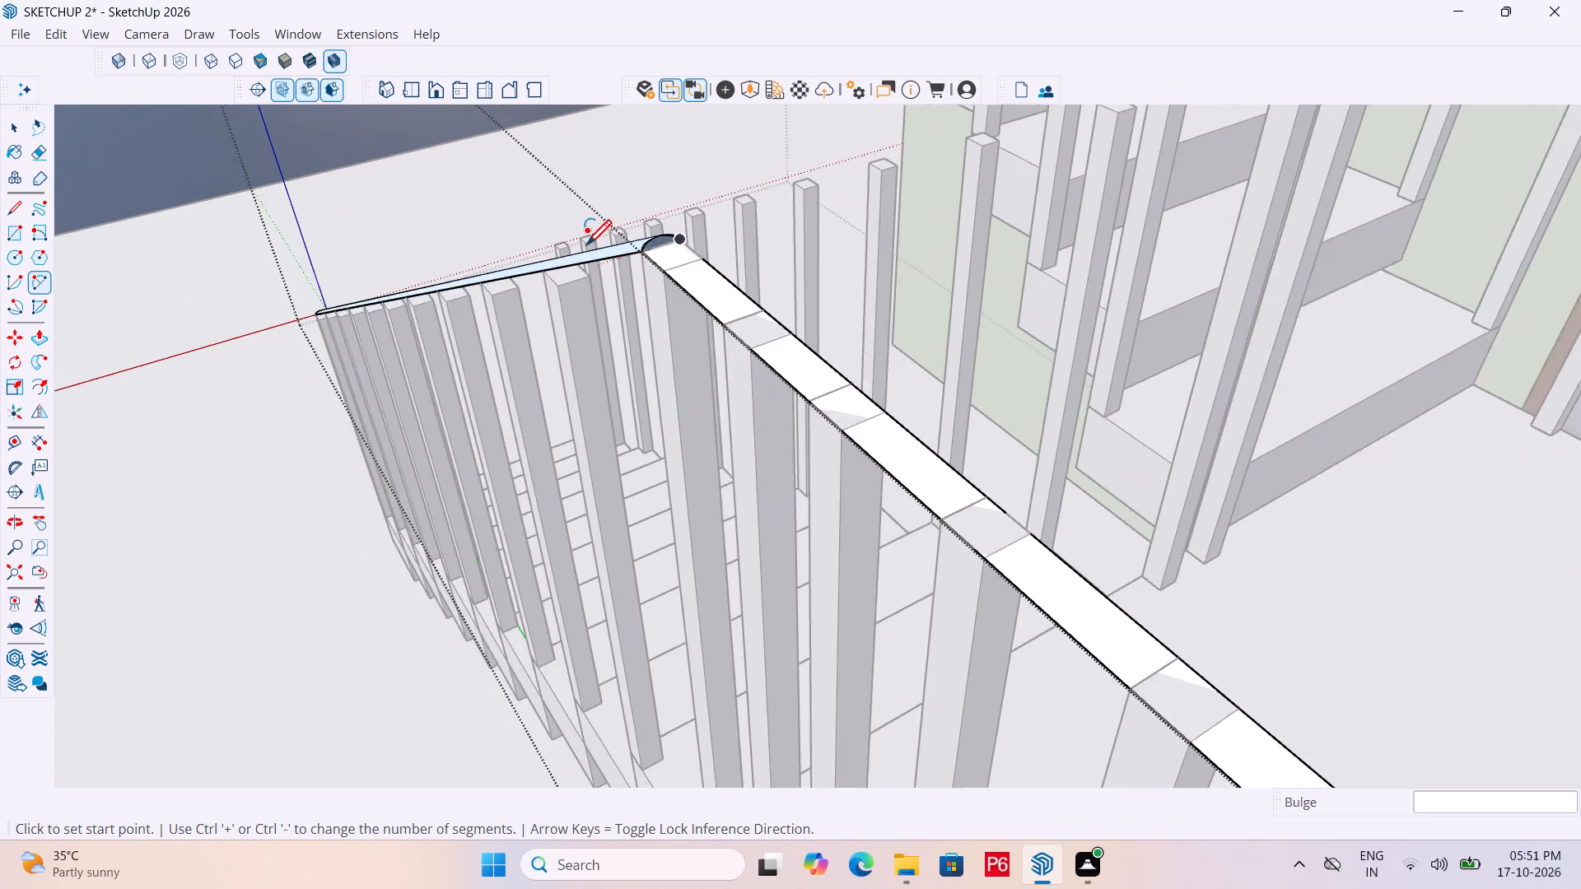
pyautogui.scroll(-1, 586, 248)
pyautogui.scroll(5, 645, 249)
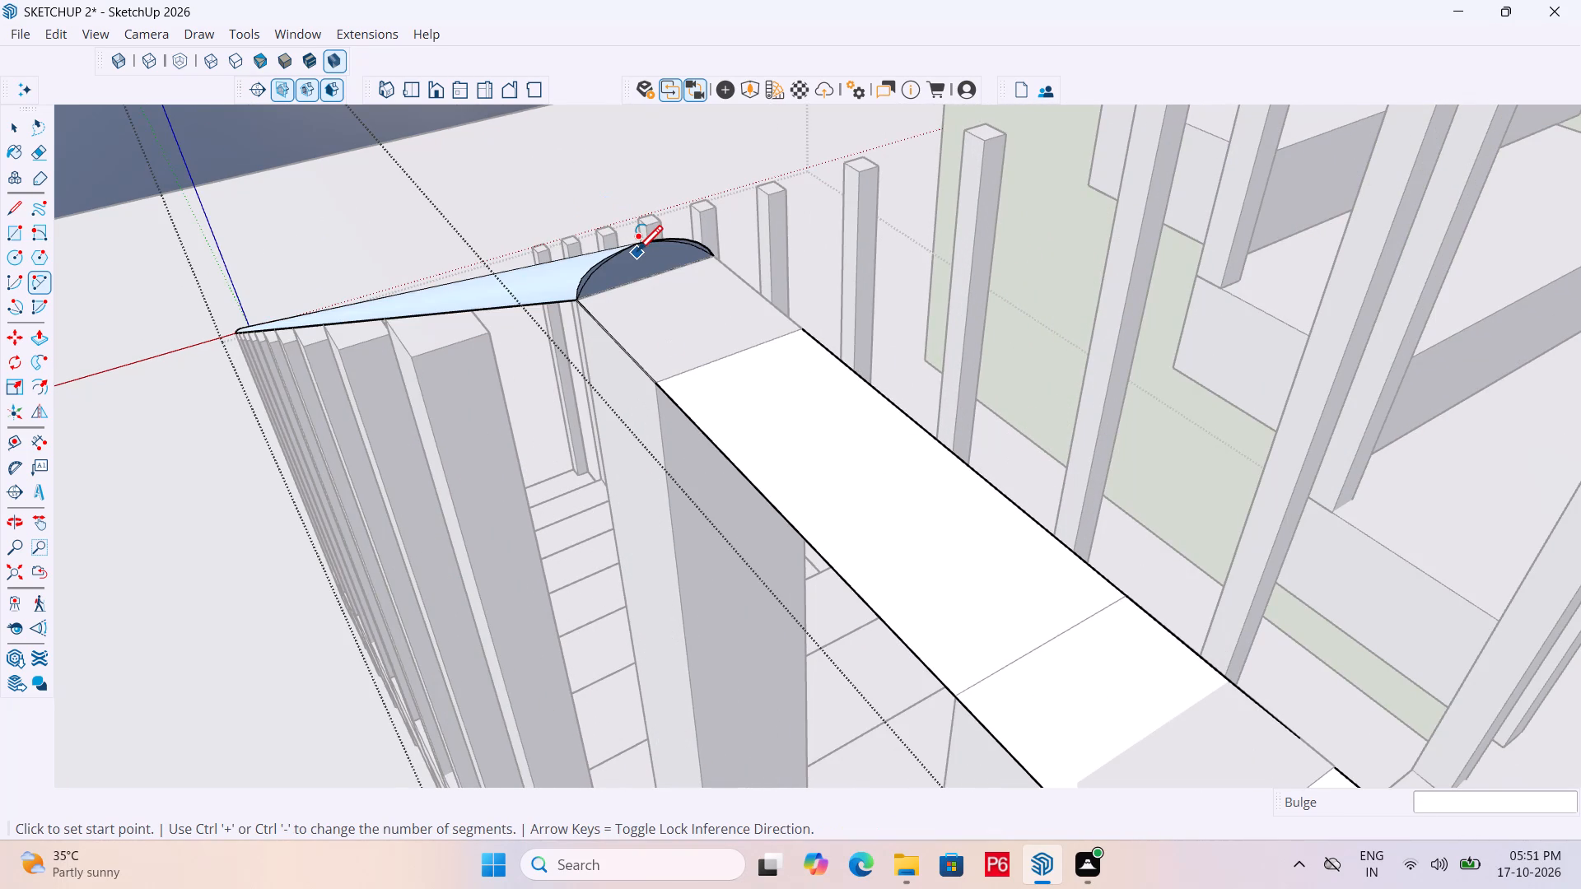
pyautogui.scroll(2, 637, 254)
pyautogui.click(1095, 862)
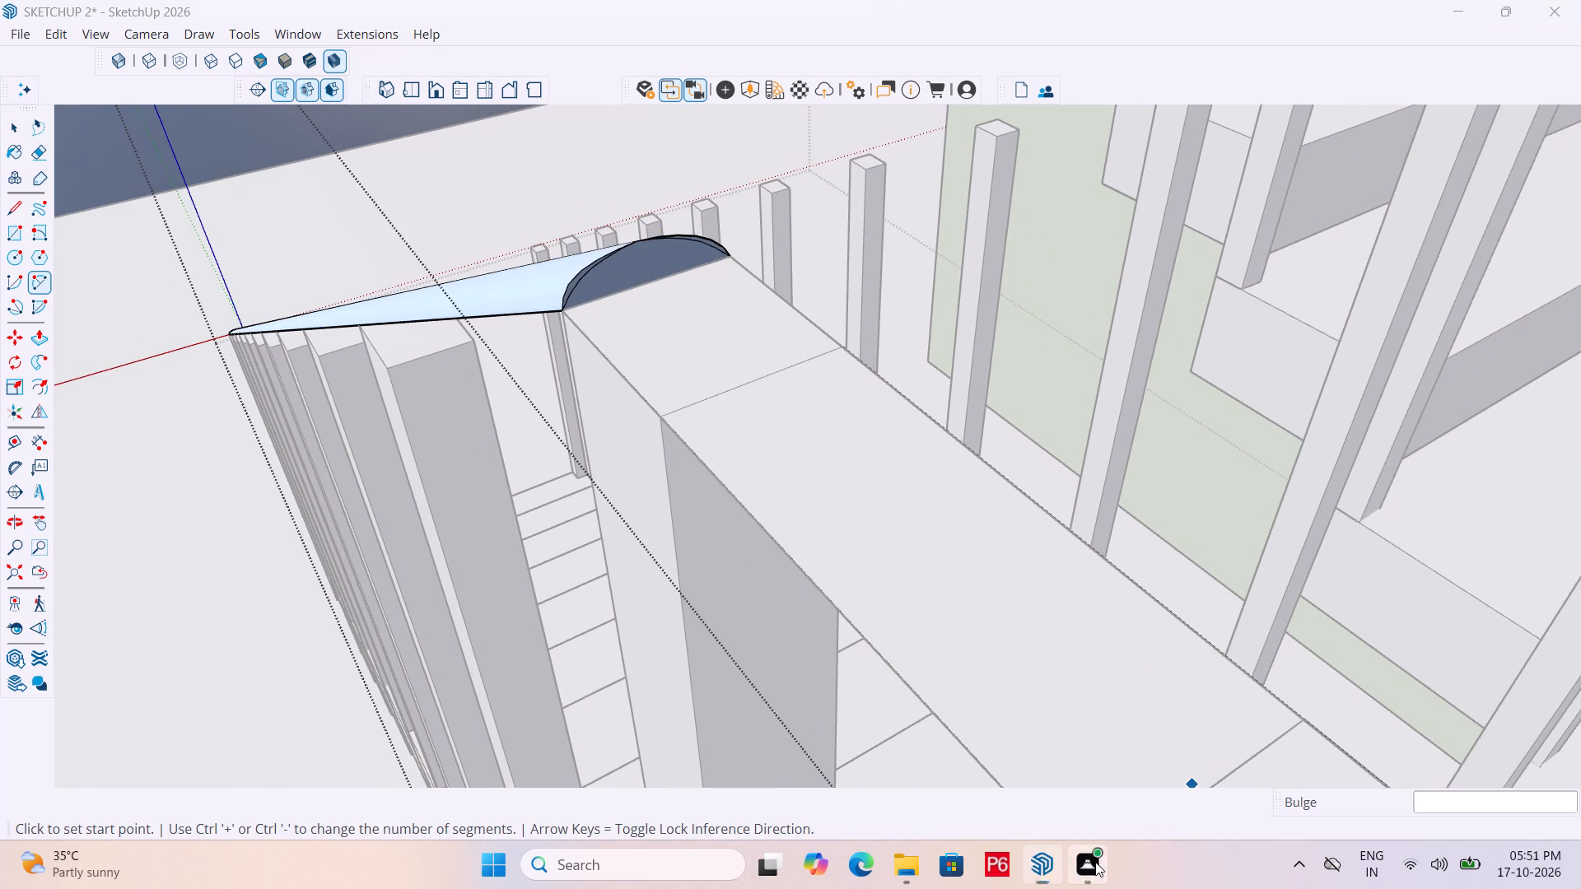
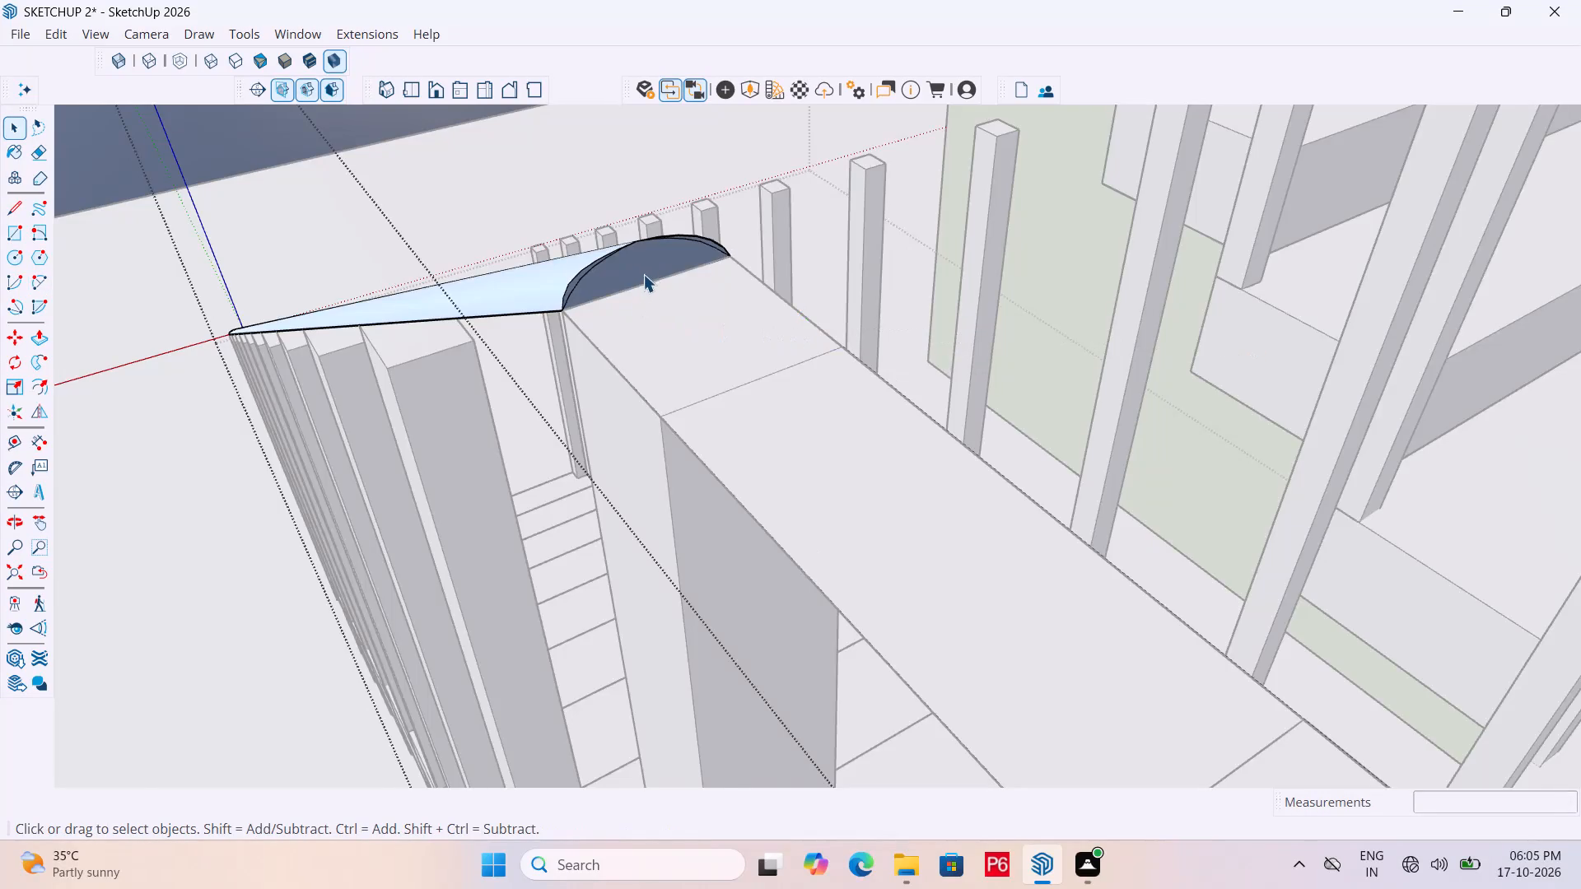
# Close editing of the handrail group along the lower flight's outer side and mid-landing.
pyautogui.scroll(6, 602, 287)
pyautogui.moveTo(541, 313); pyautogui.dragTo(673, 120, button='middle')
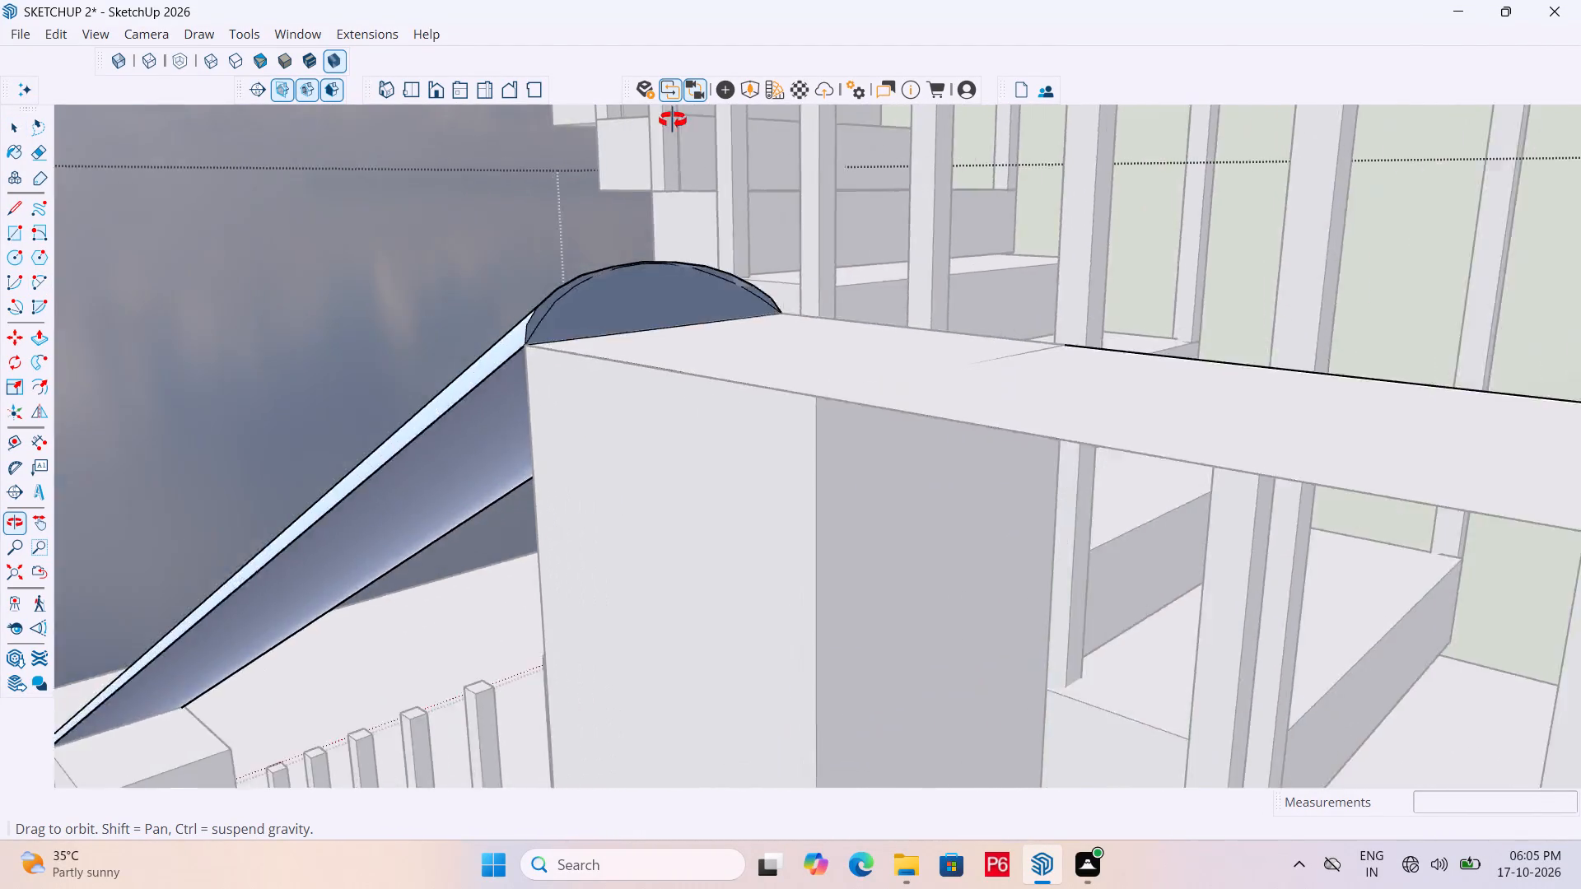
pyautogui.moveTo(673, 120); pyautogui.dragTo(702, 282, button='middle')
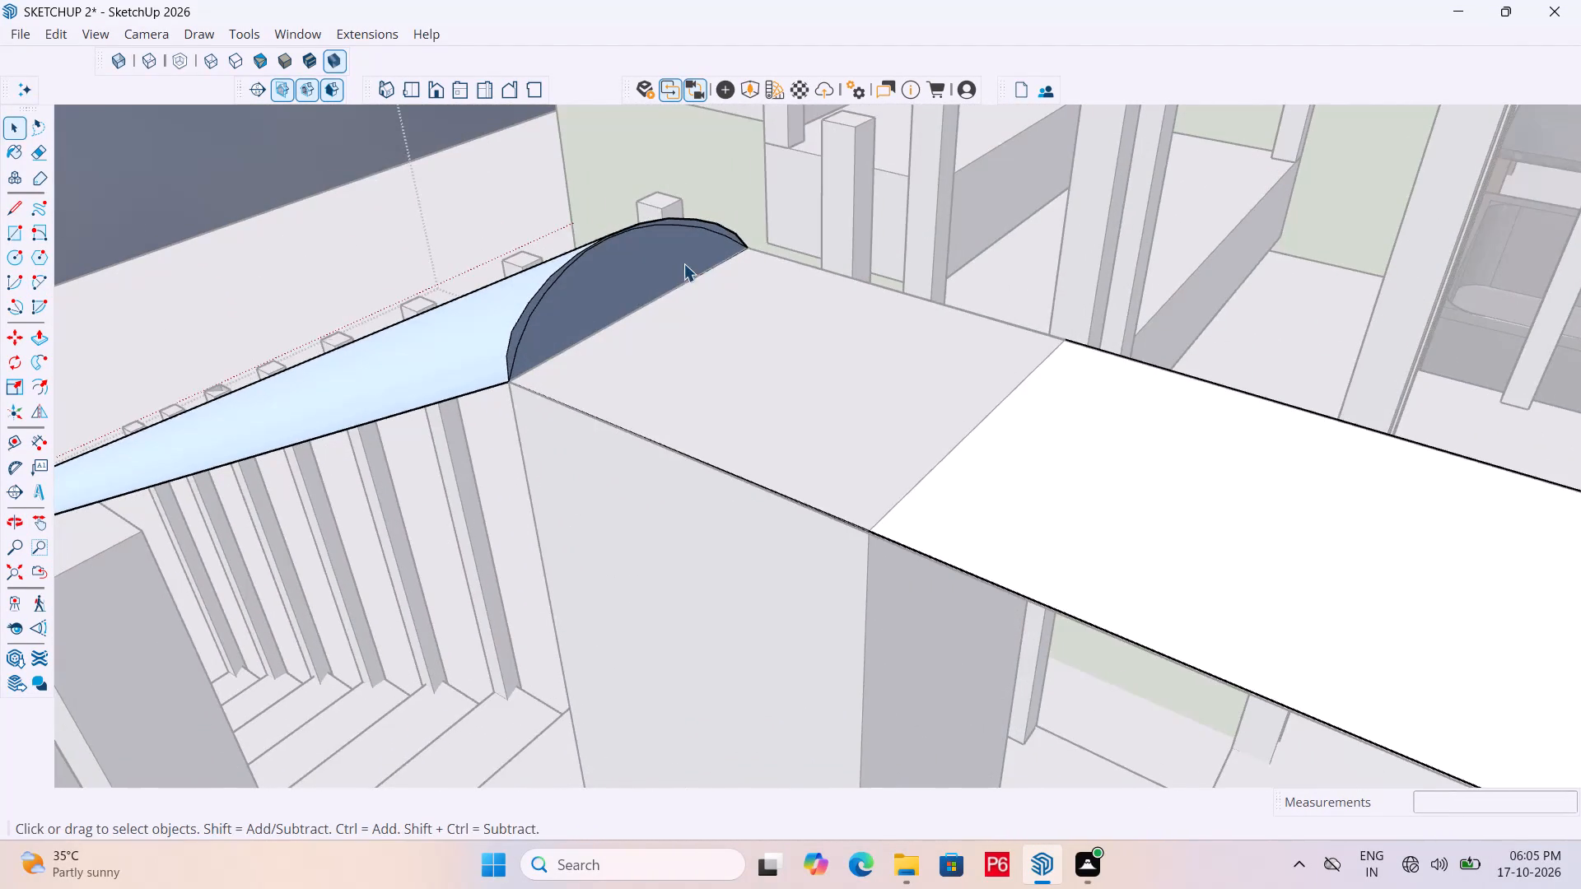
pyautogui.scroll(-5, 769, 271)
pyautogui.scroll(-14, 836, 304)
pyautogui.scroll(1, 944, 349)
pyautogui.scroll(-7, 1060, 366)
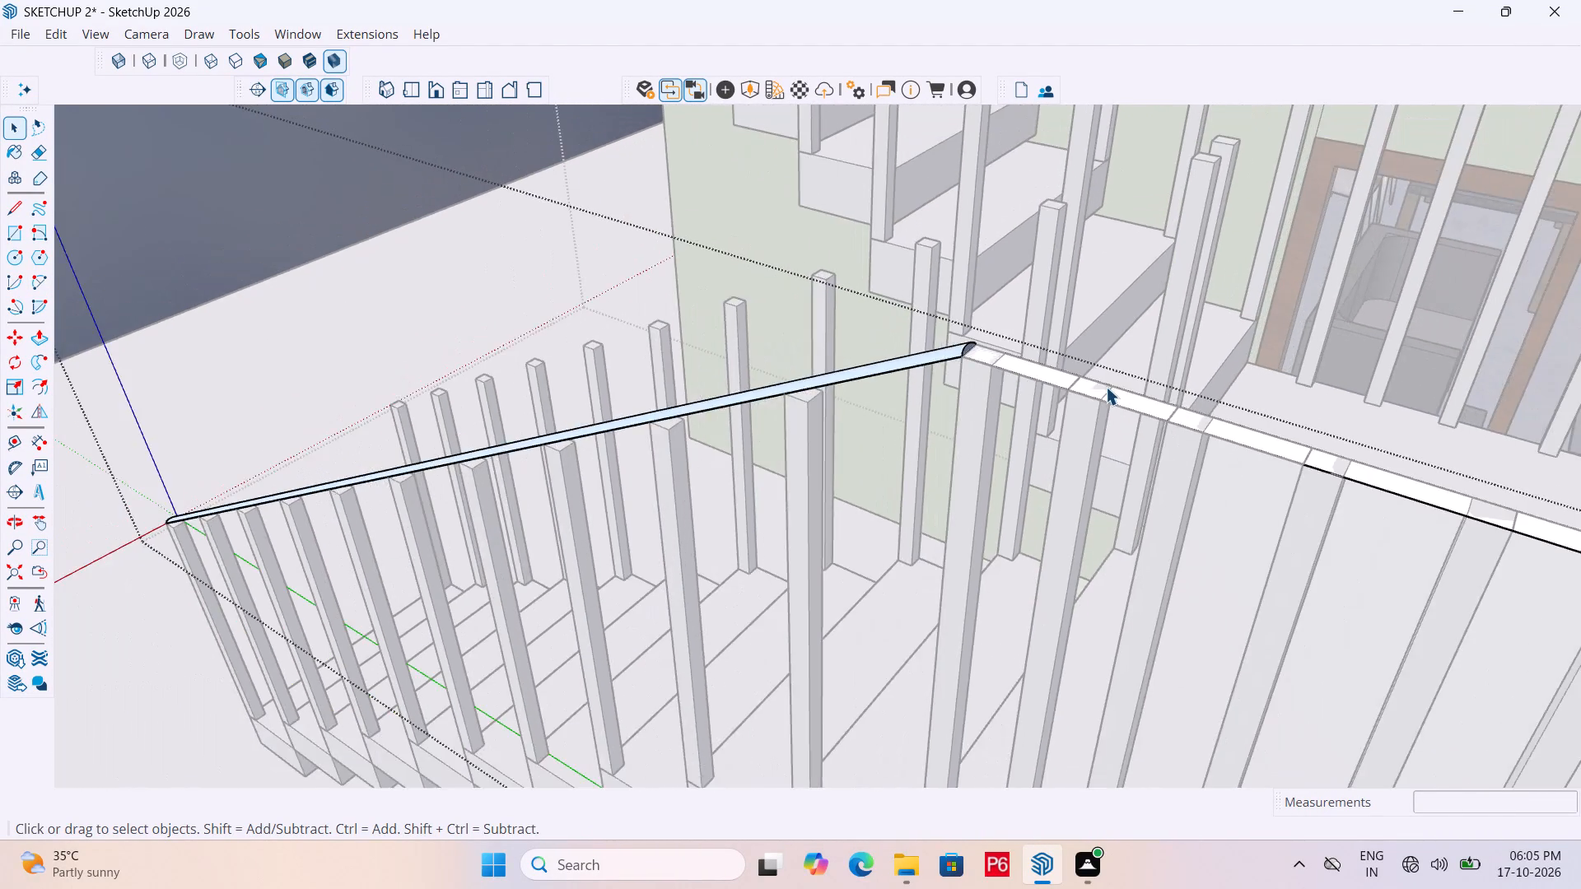
pyautogui.scroll(-6, 1106, 387)
pyautogui.press('space')
pyautogui.click(240, 249)
# Draw a line over the lower flight's inner post tops, about 10' 7" long, and continue it across to the adjacent upper-flight post.
pyautogui.scroll(5, 531, 400)
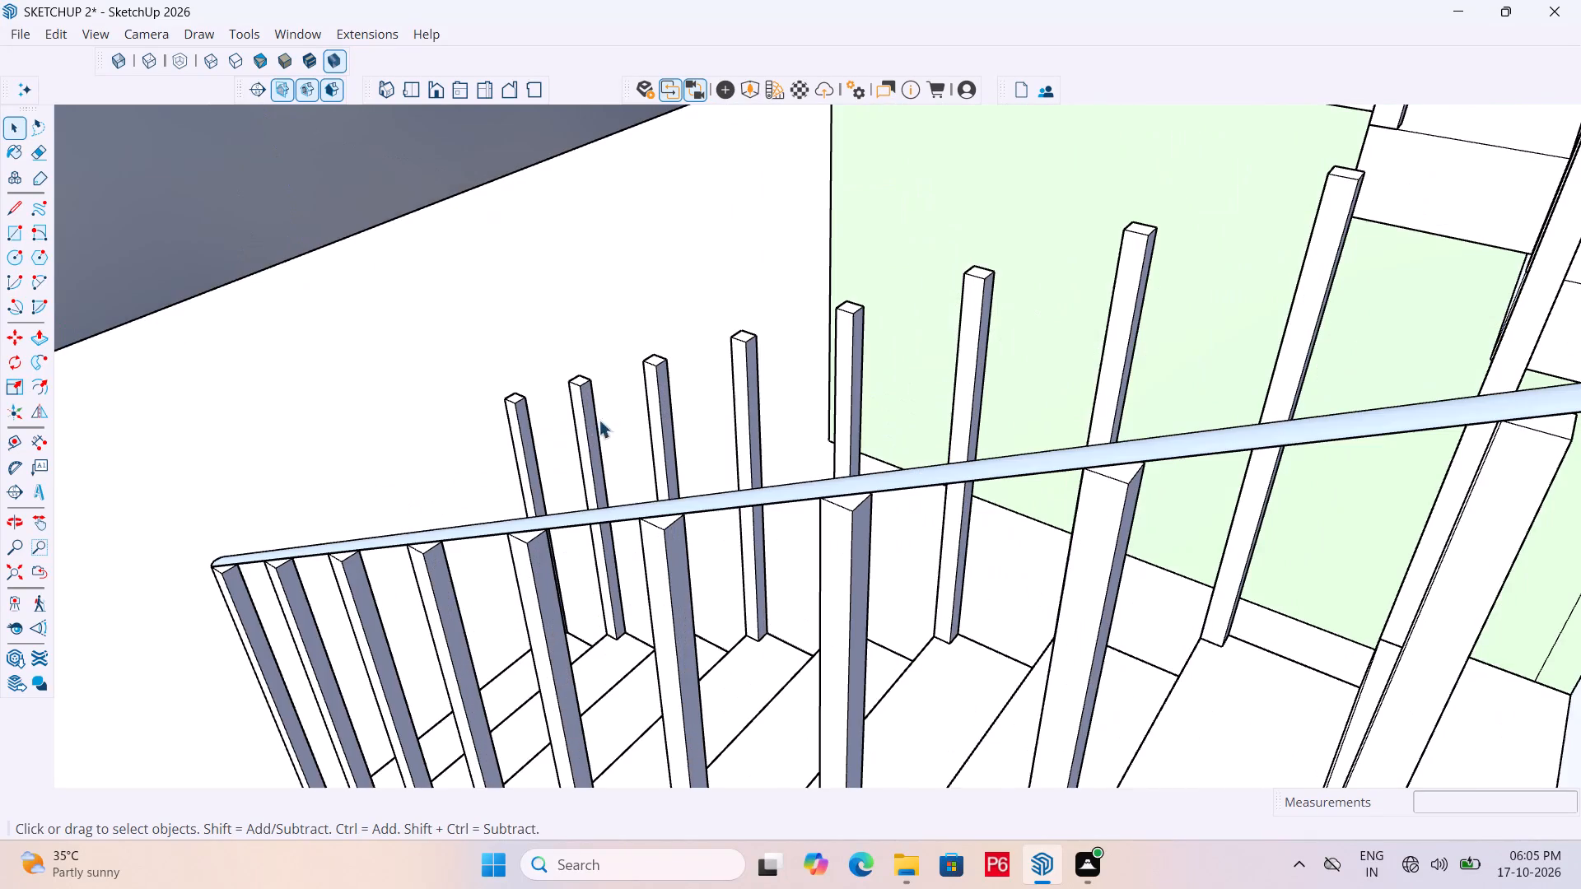
pyautogui.scroll(-6, 443, 407)
pyautogui.moveTo(517, 433); pyautogui.dragTo(533, 468, button='middle')
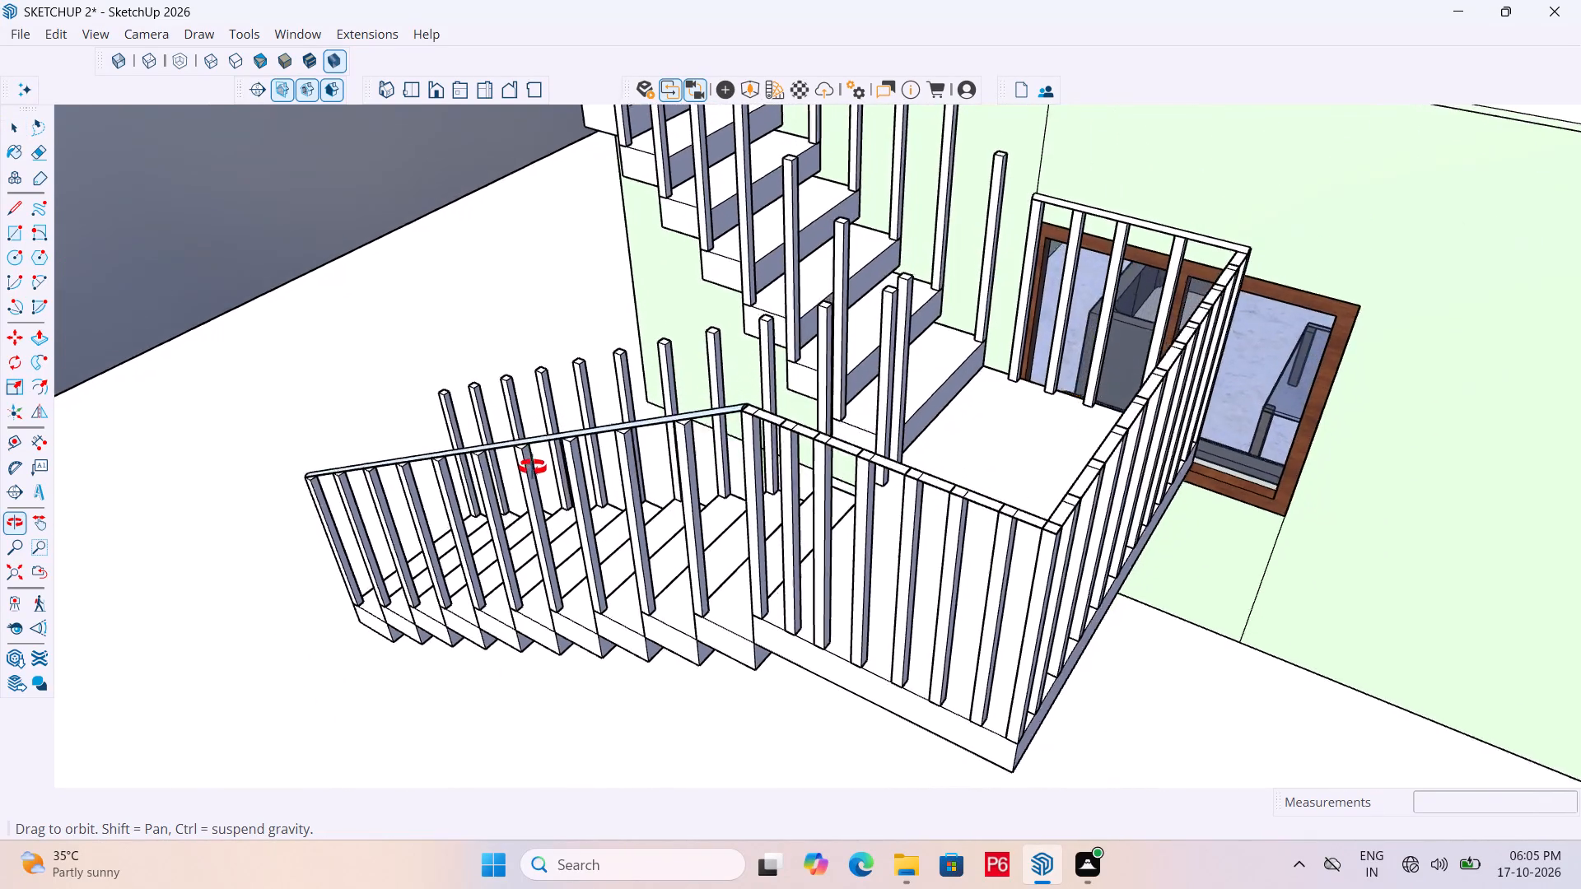
pyautogui.moveTo(533, 468); pyautogui.dragTo(1077, 548, button='middle')
pyautogui.scroll(-4, 1347, 542)
pyautogui.moveTo(1199, 557); pyautogui.dragTo(514, 548, button='middle')
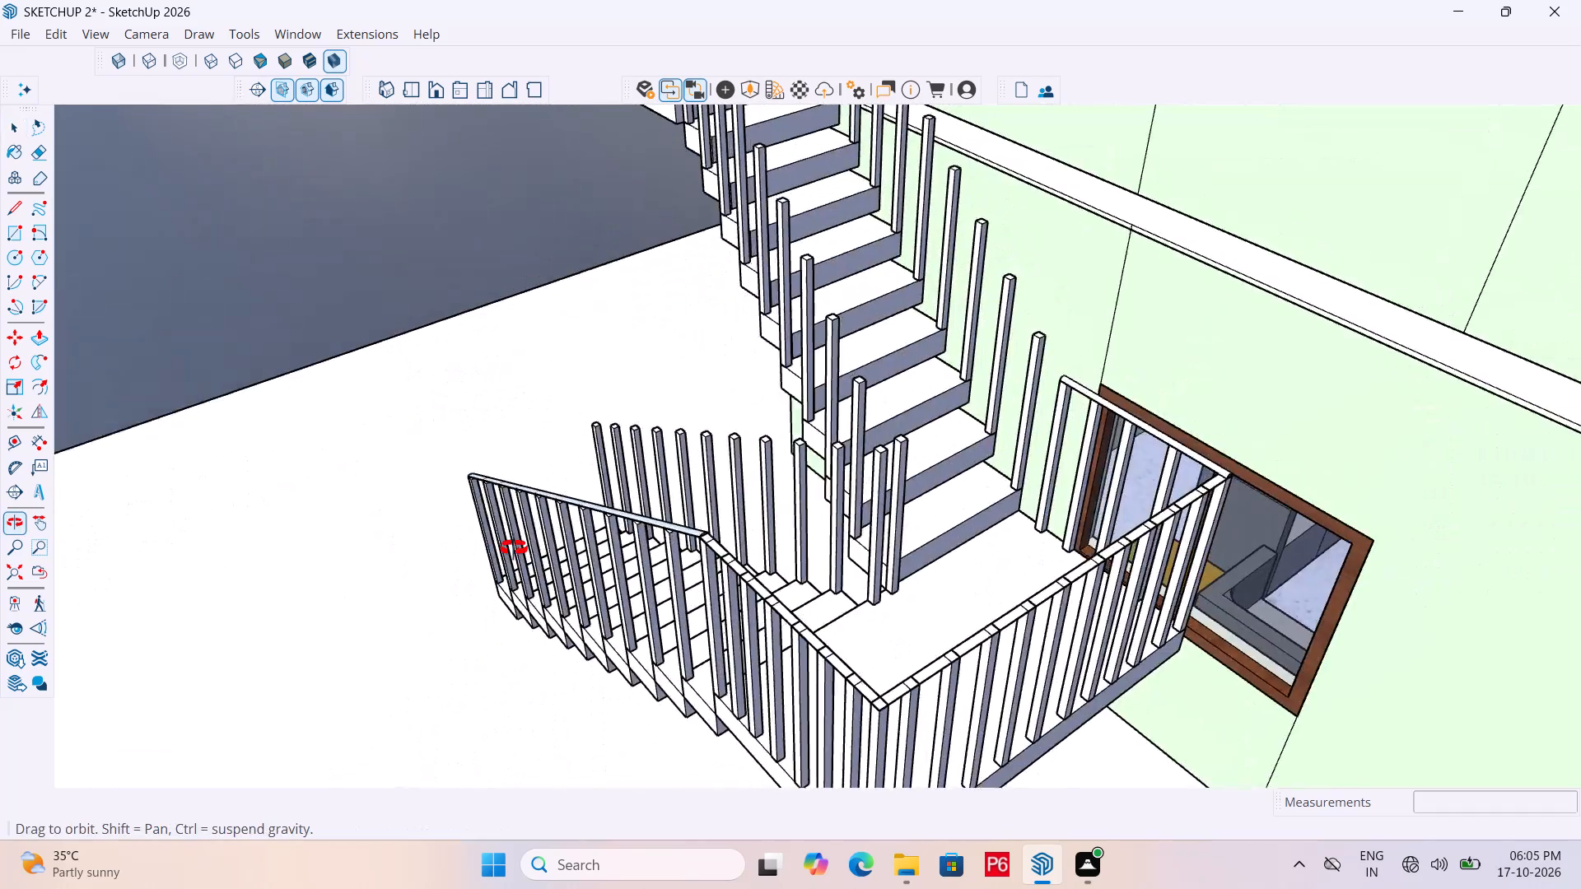
pyautogui.moveTo(514, 548); pyautogui.dragTo(589, 551, button='middle')
pyautogui.scroll(10, 467, 477)
pyautogui.scroll(5, 584, 415)
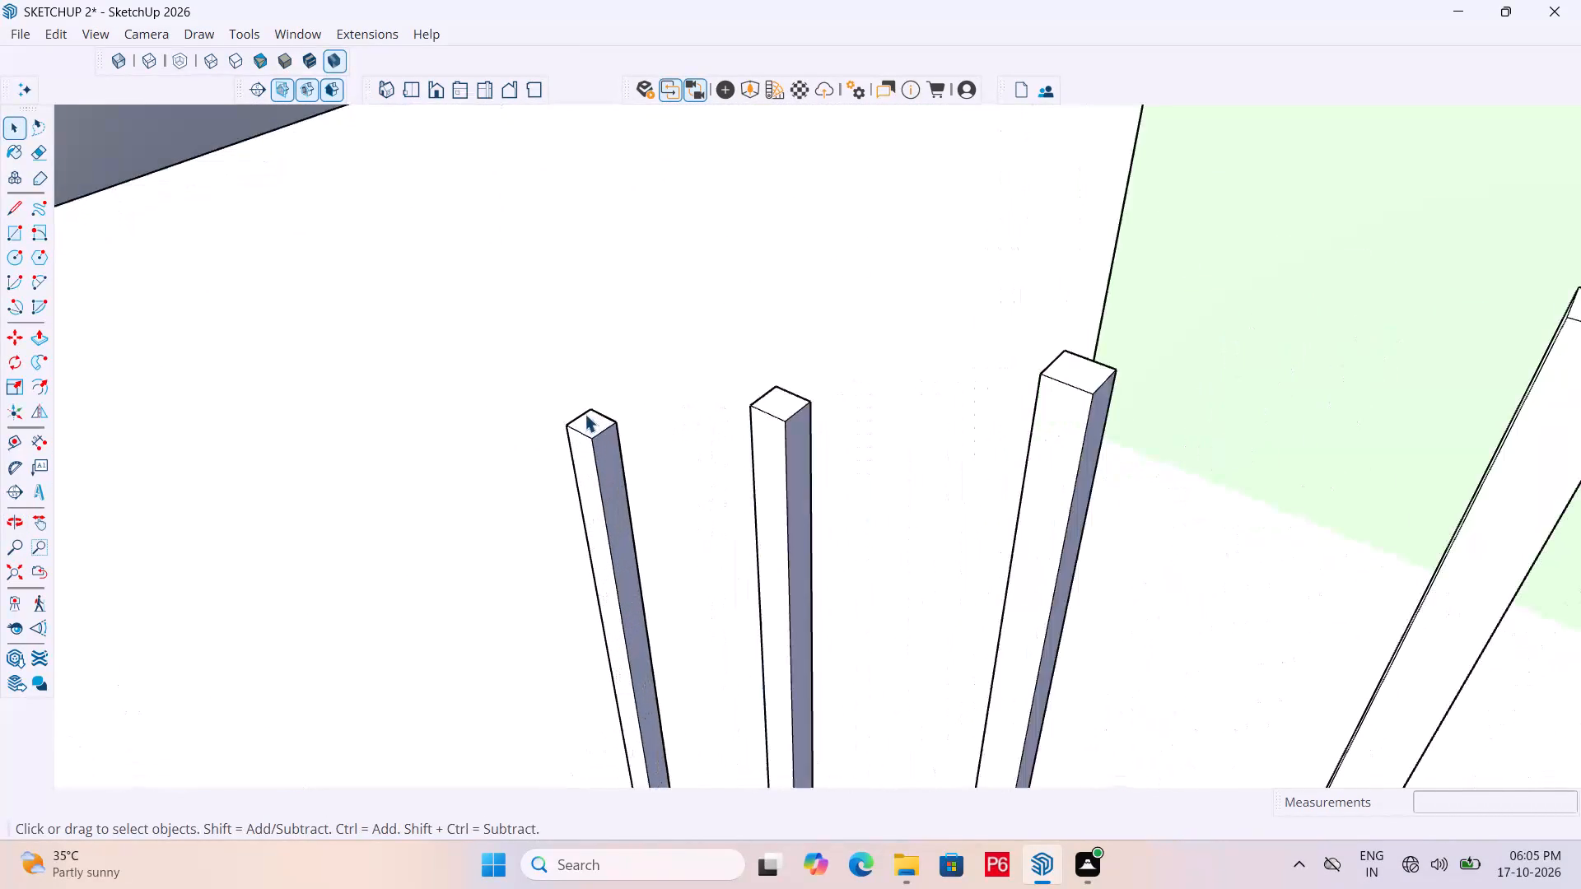
pyautogui.press('l')
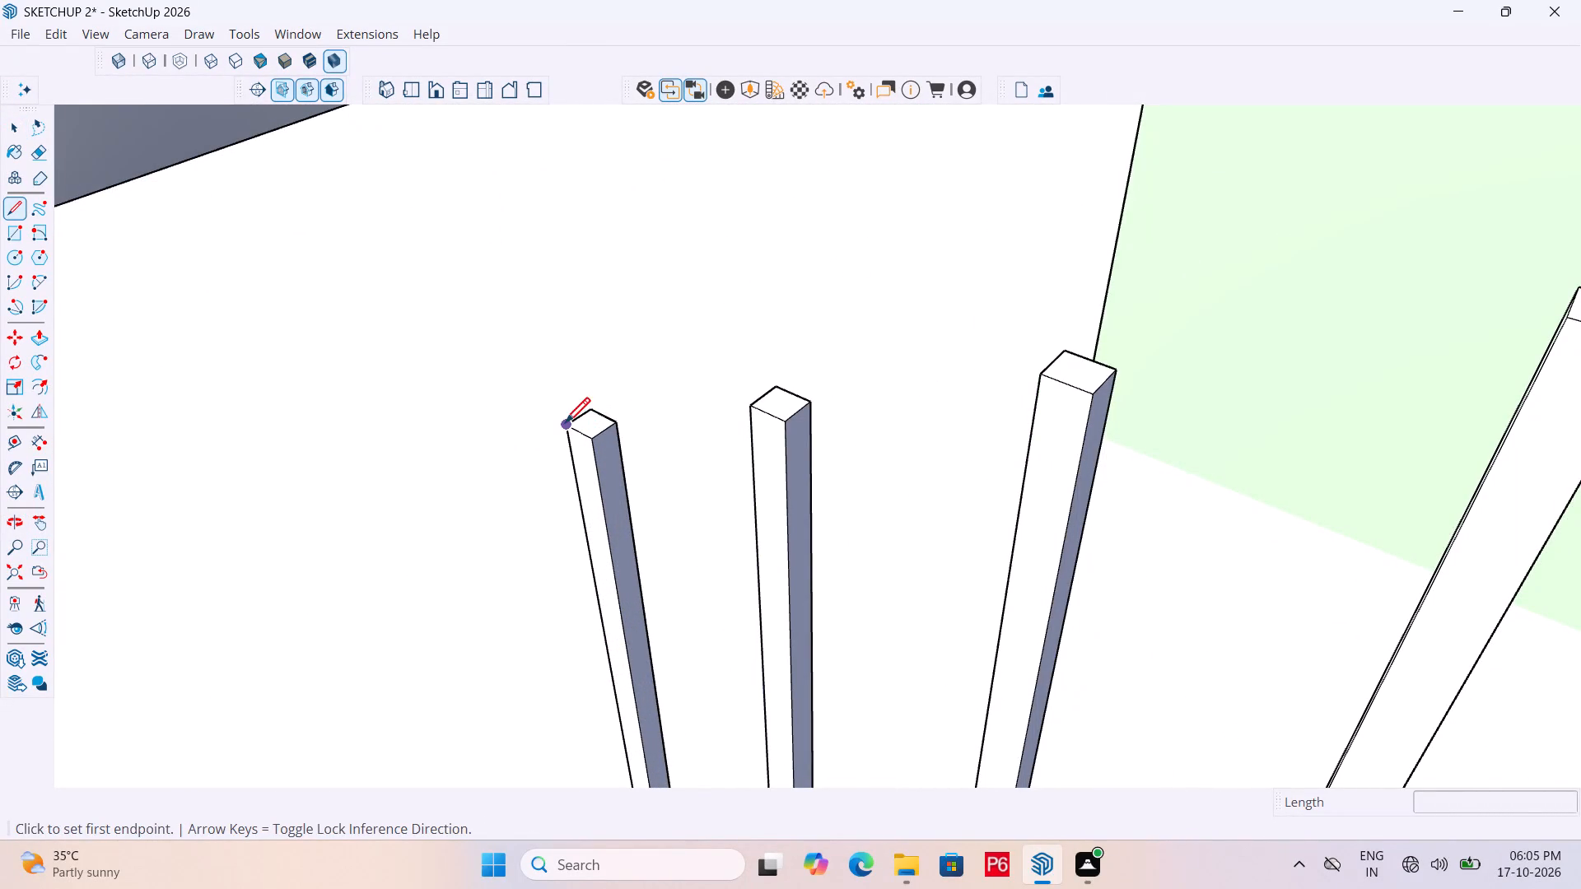
pyautogui.moveTo(565, 426); pyautogui.dragTo(572, 424)
pyautogui.scroll(-12, 479, 426)
pyautogui.scroll(5, 844, 387)
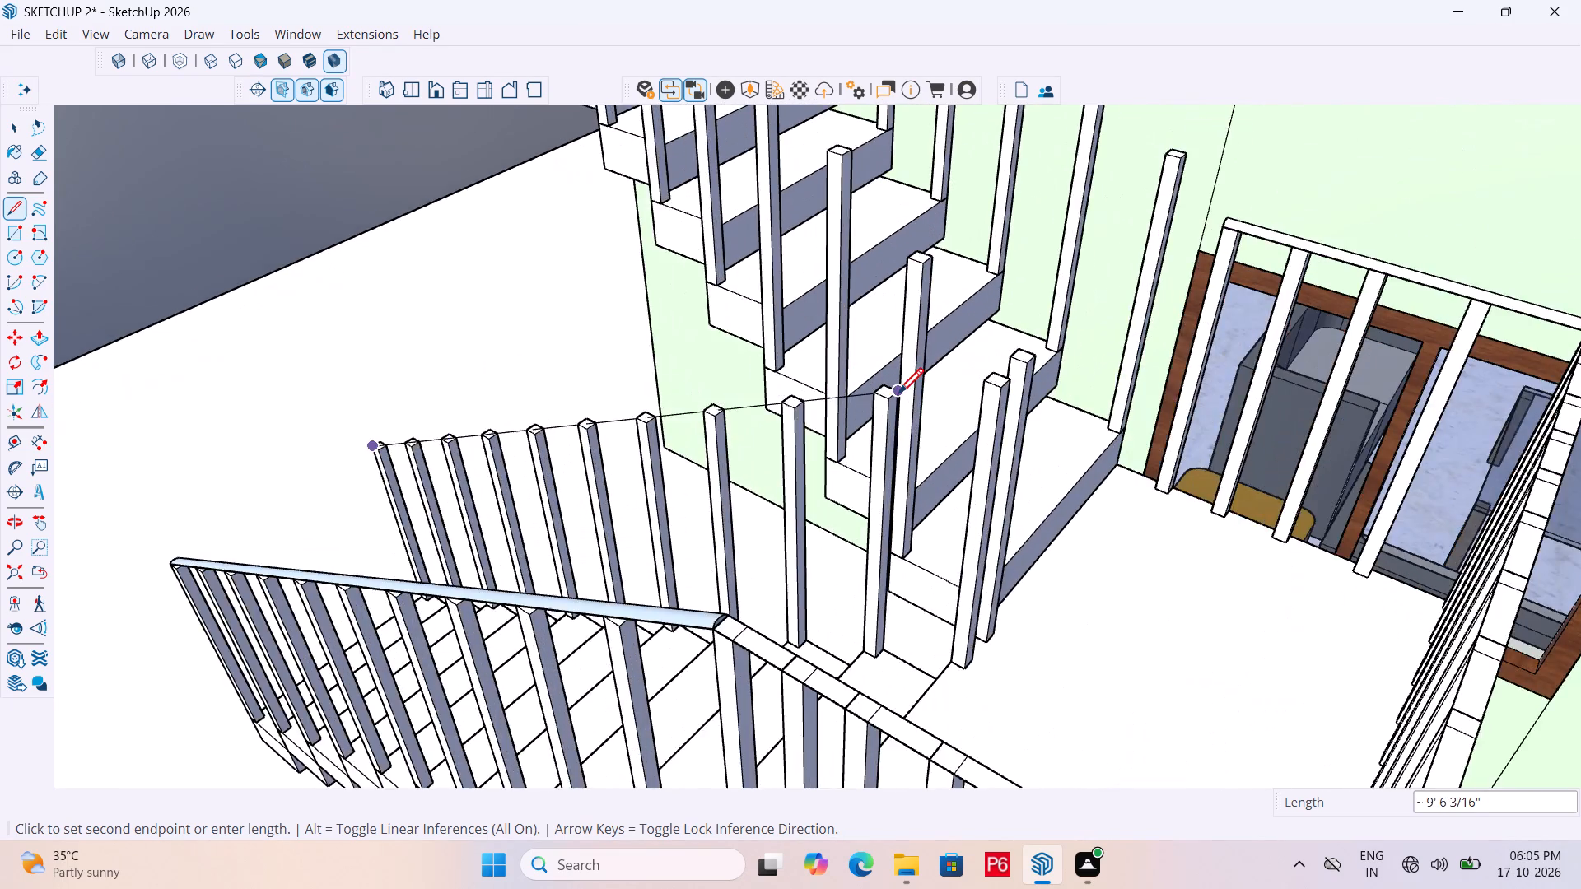
pyautogui.scroll(5, 898, 396)
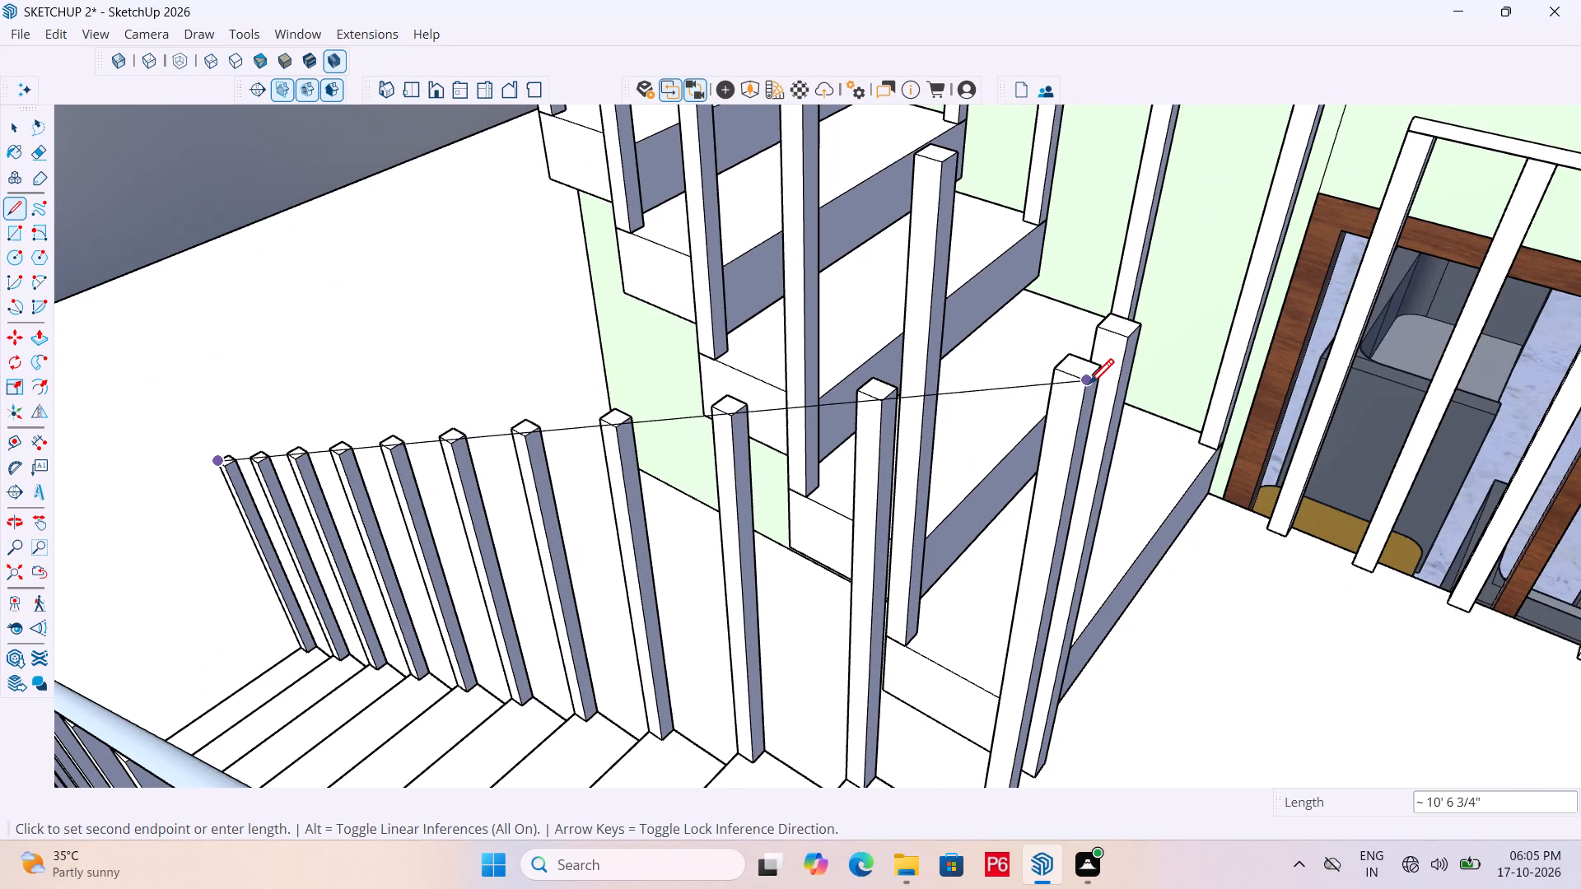
pyautogui.moveTo(1086, 386); pyautogui.dragTo(1092, 379)
pyautogui.click(1136, 330)
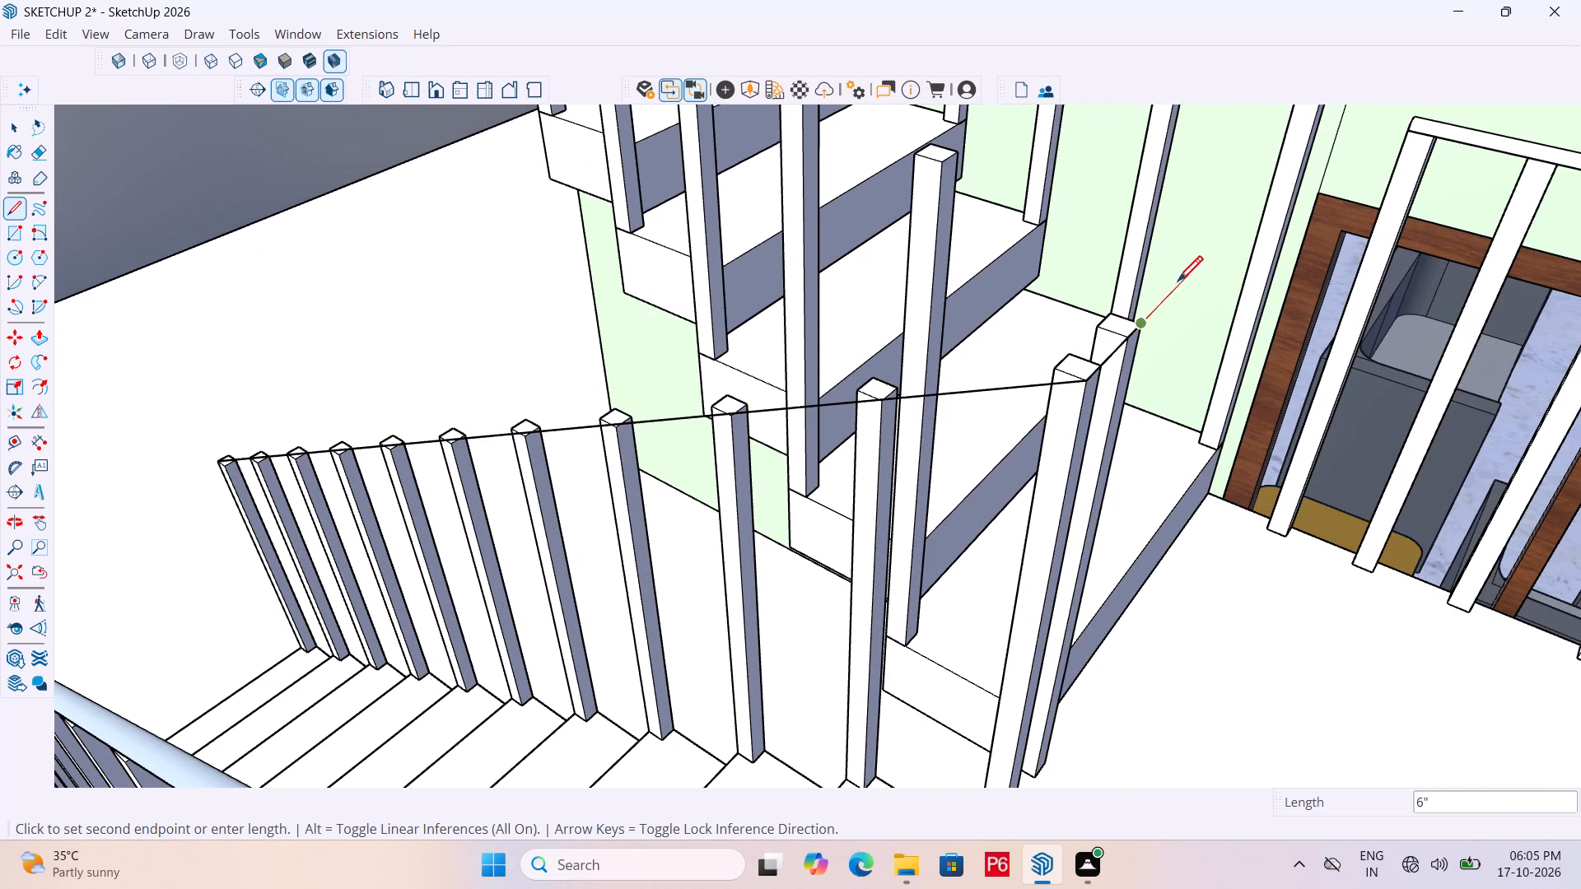
# Continue the path line up the upper flight's inner side to the top post and along that post's top edge.
pyautogui.moveTo(1154, 288); pyautogui.dragTo(778, 345, button='middle')
pyautogui.scroll(-5, 854, 577)
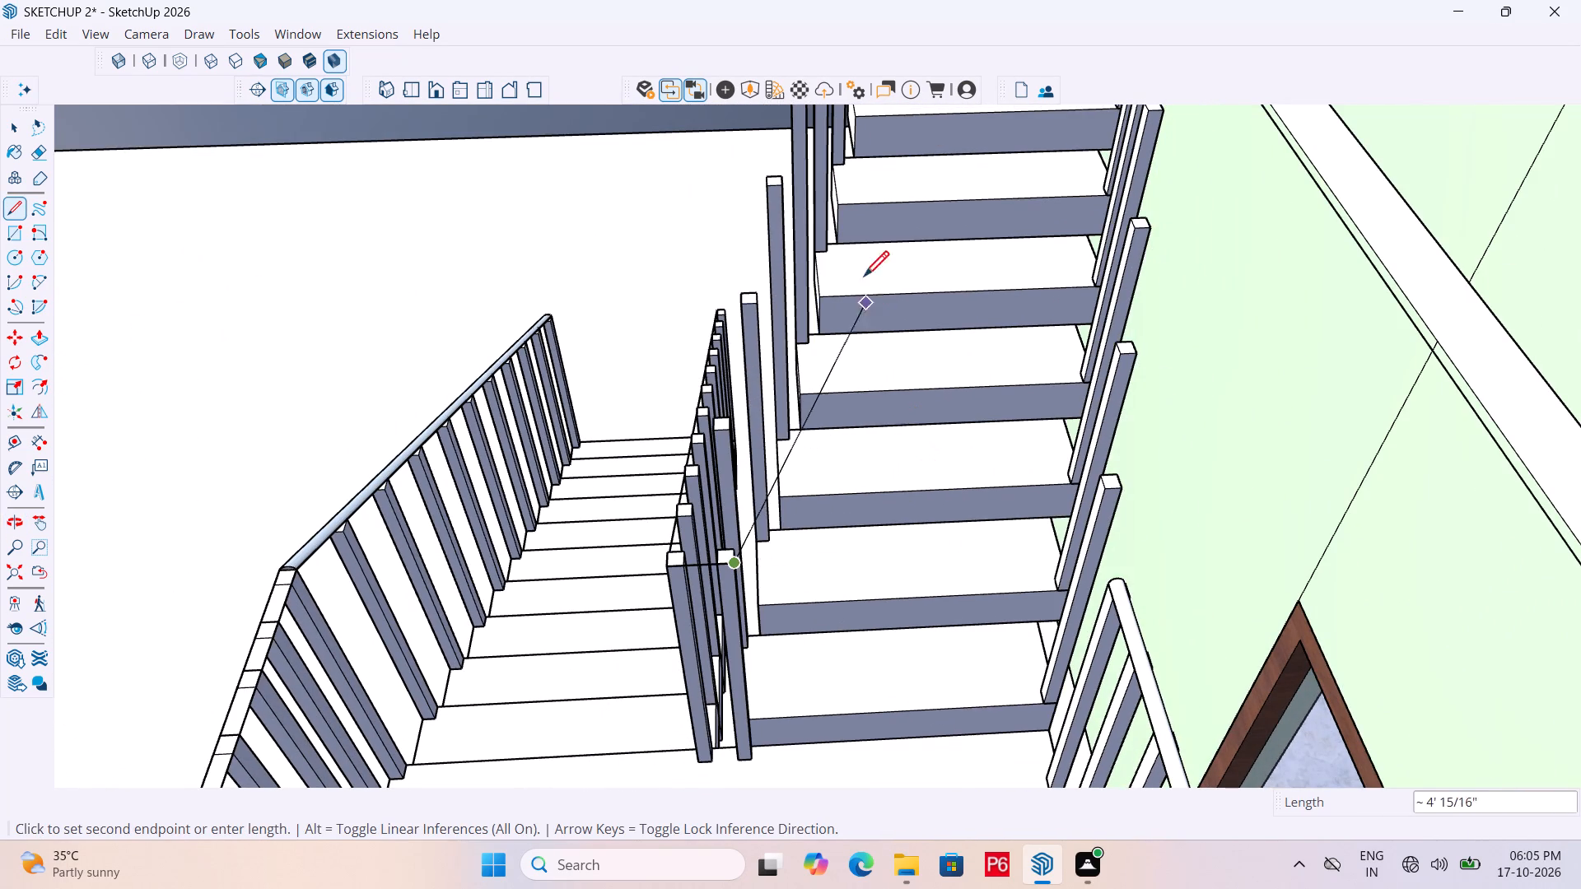
pyautogui.moveTo(786, 212); pyautogui.dragTo(887, 496, button='middle')
pyautogui.scroll(-10, 891, 376)
pyautogui.scroll(12, 879, 249)
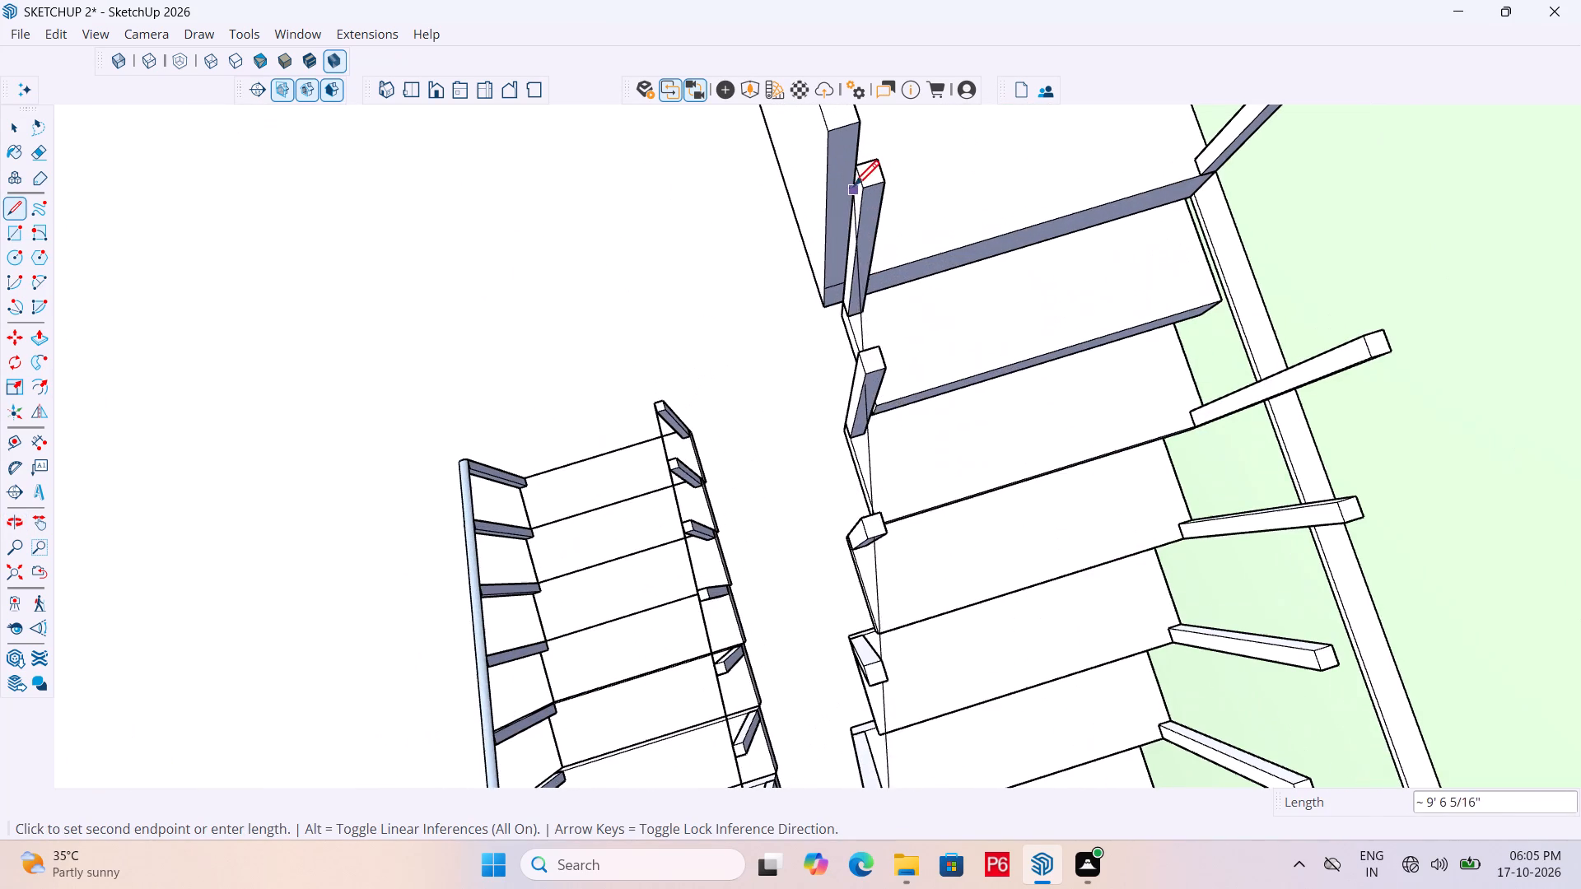
pyautogui.click(884, 179)
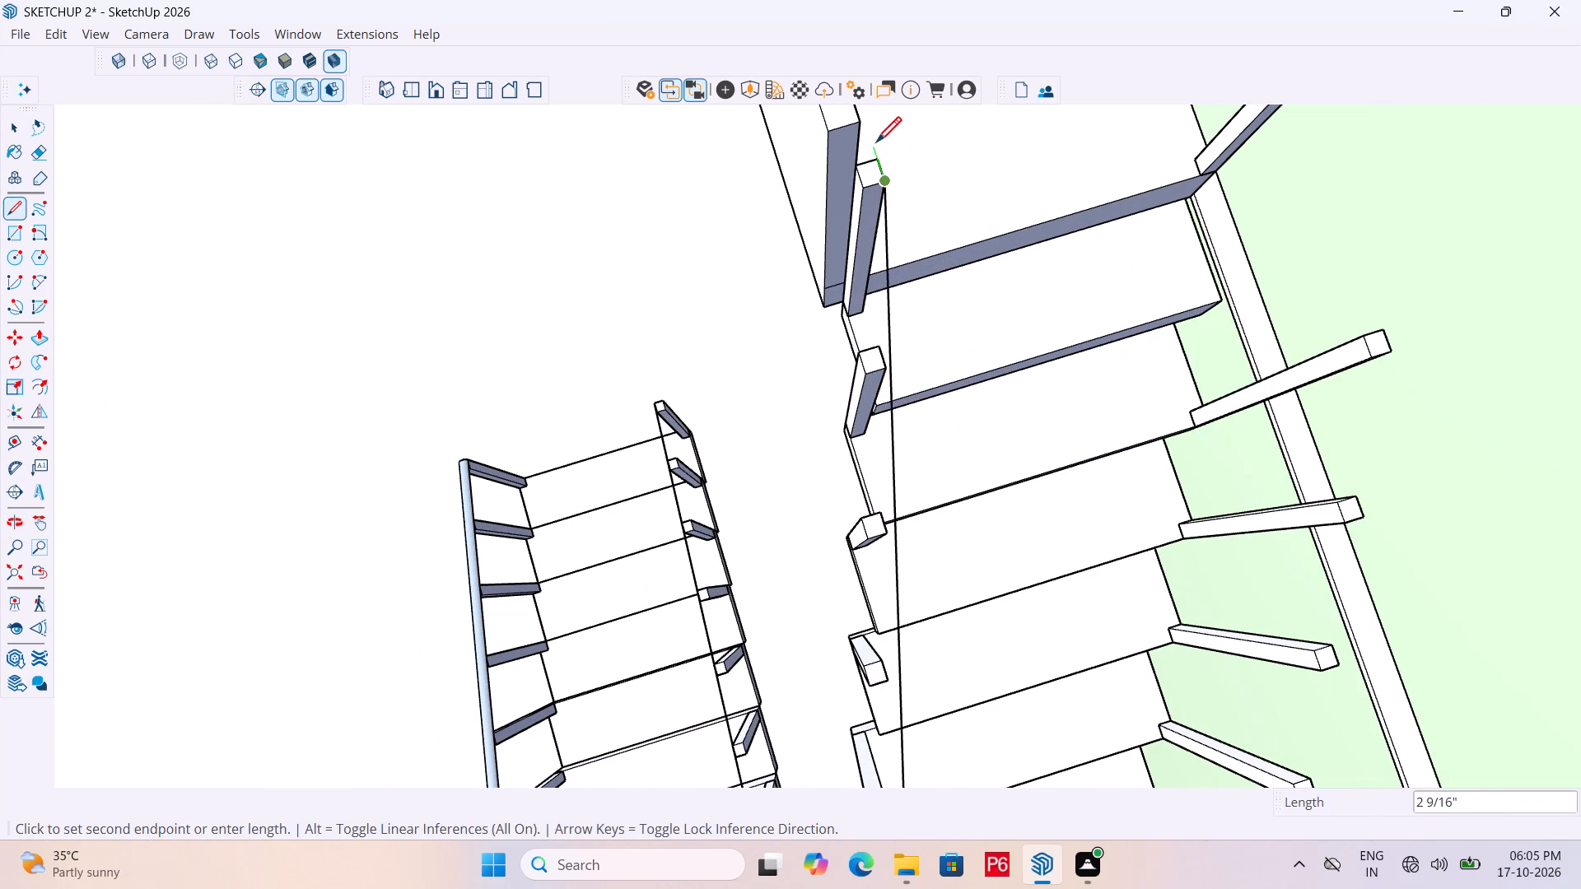
pyautogui.moveTo(861, 132); pyautogui.dragTo(826, 152, button='middle')
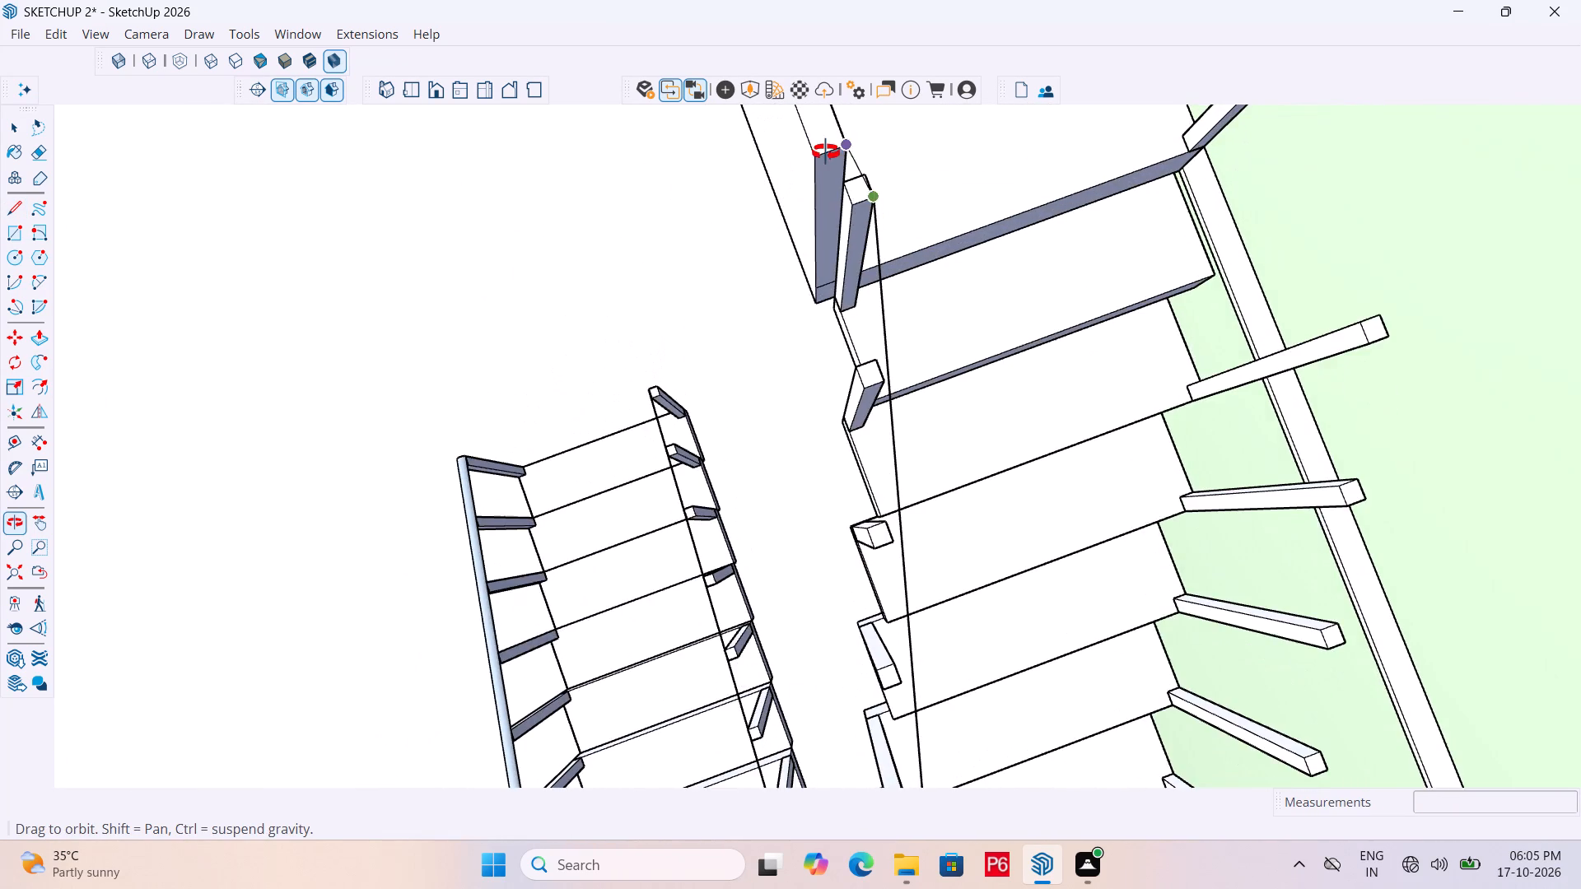
pyautogui.moveTo(826, 152); pyautogui.dragTo(826, 151, button='middle')
pyautogui.scroll(5, 886, 159)
pyautogui.click(846, 186)
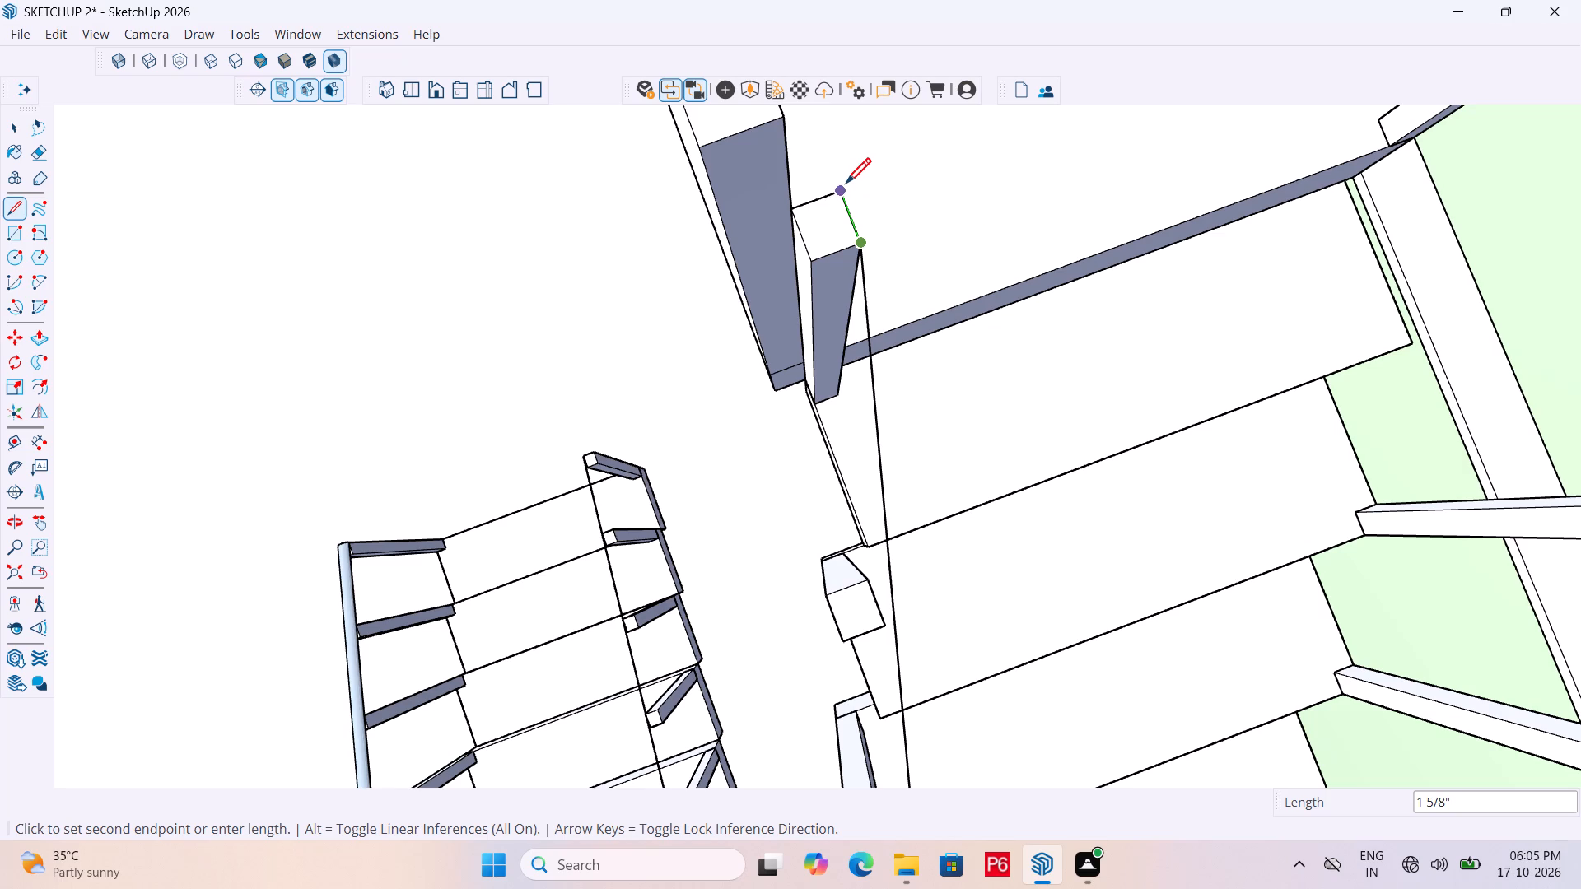
pyautogui.press('space')
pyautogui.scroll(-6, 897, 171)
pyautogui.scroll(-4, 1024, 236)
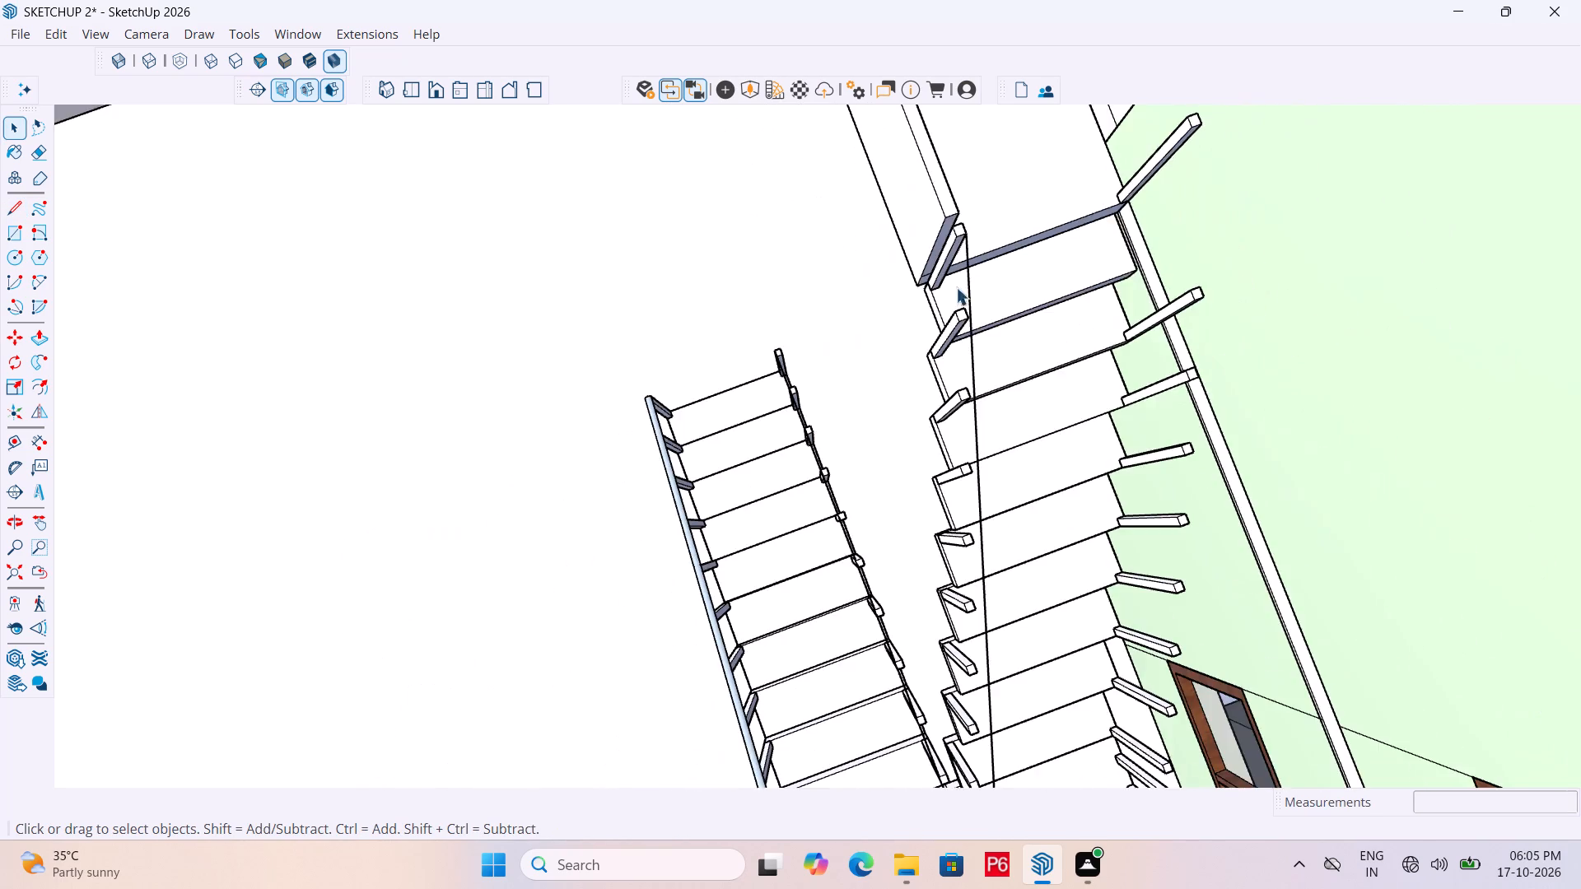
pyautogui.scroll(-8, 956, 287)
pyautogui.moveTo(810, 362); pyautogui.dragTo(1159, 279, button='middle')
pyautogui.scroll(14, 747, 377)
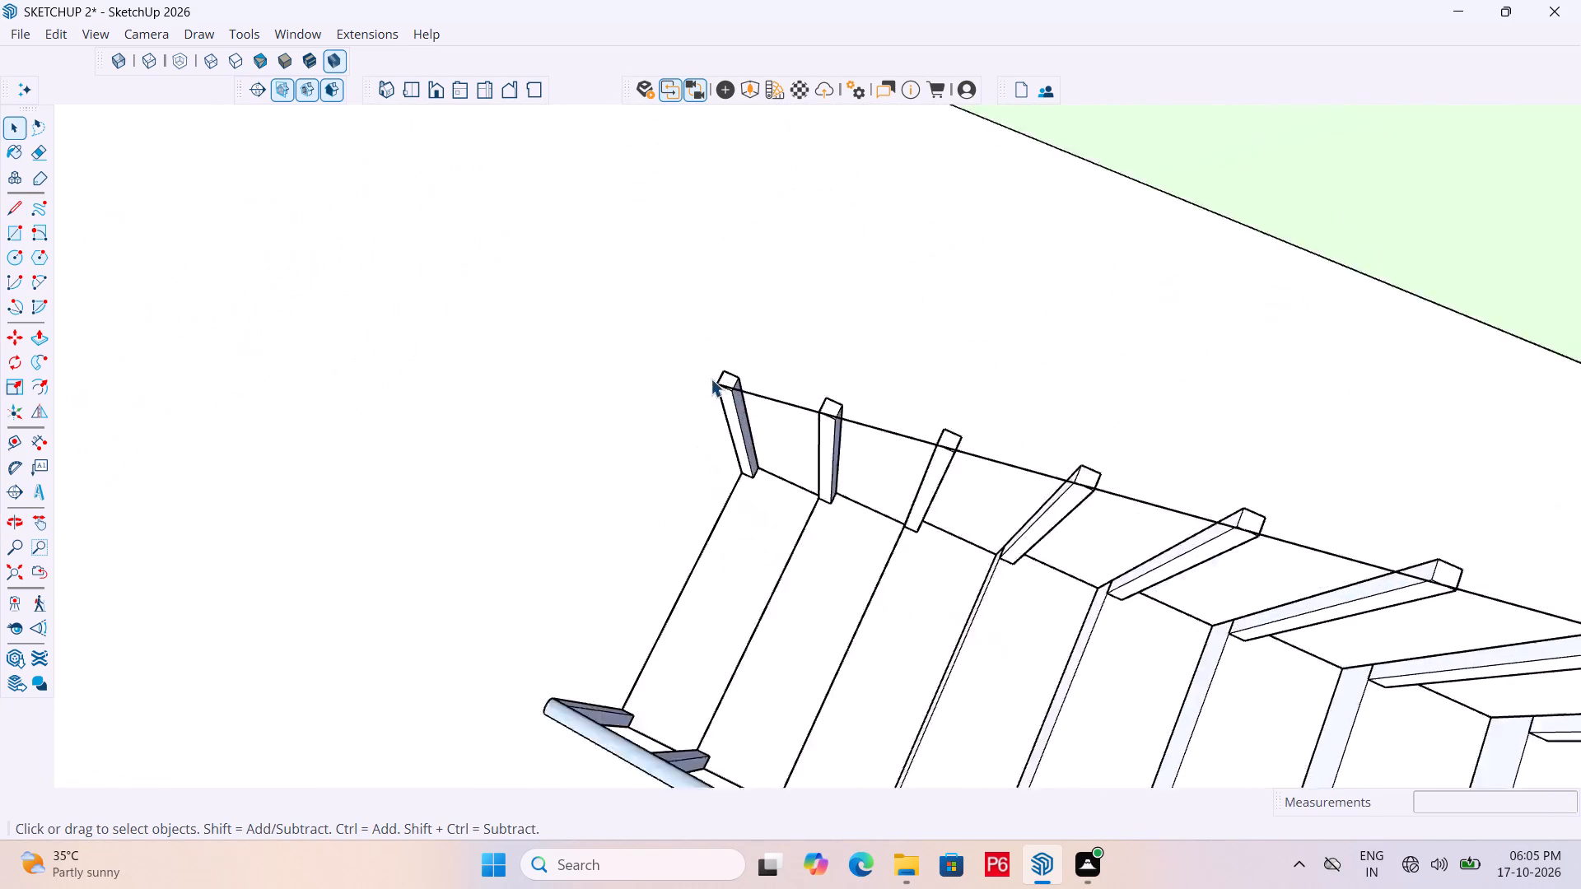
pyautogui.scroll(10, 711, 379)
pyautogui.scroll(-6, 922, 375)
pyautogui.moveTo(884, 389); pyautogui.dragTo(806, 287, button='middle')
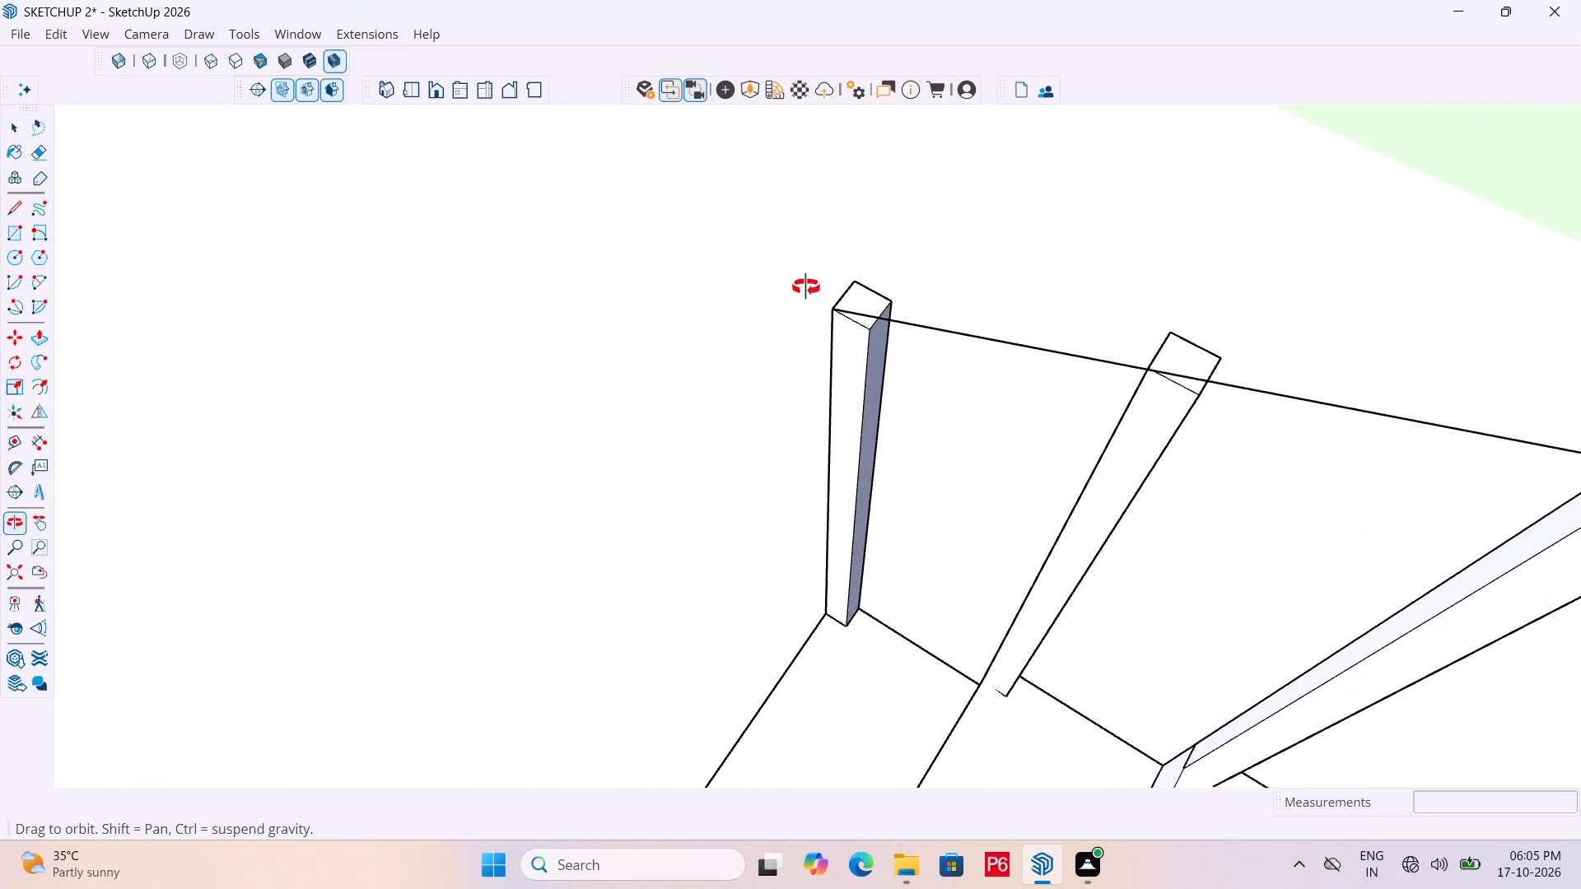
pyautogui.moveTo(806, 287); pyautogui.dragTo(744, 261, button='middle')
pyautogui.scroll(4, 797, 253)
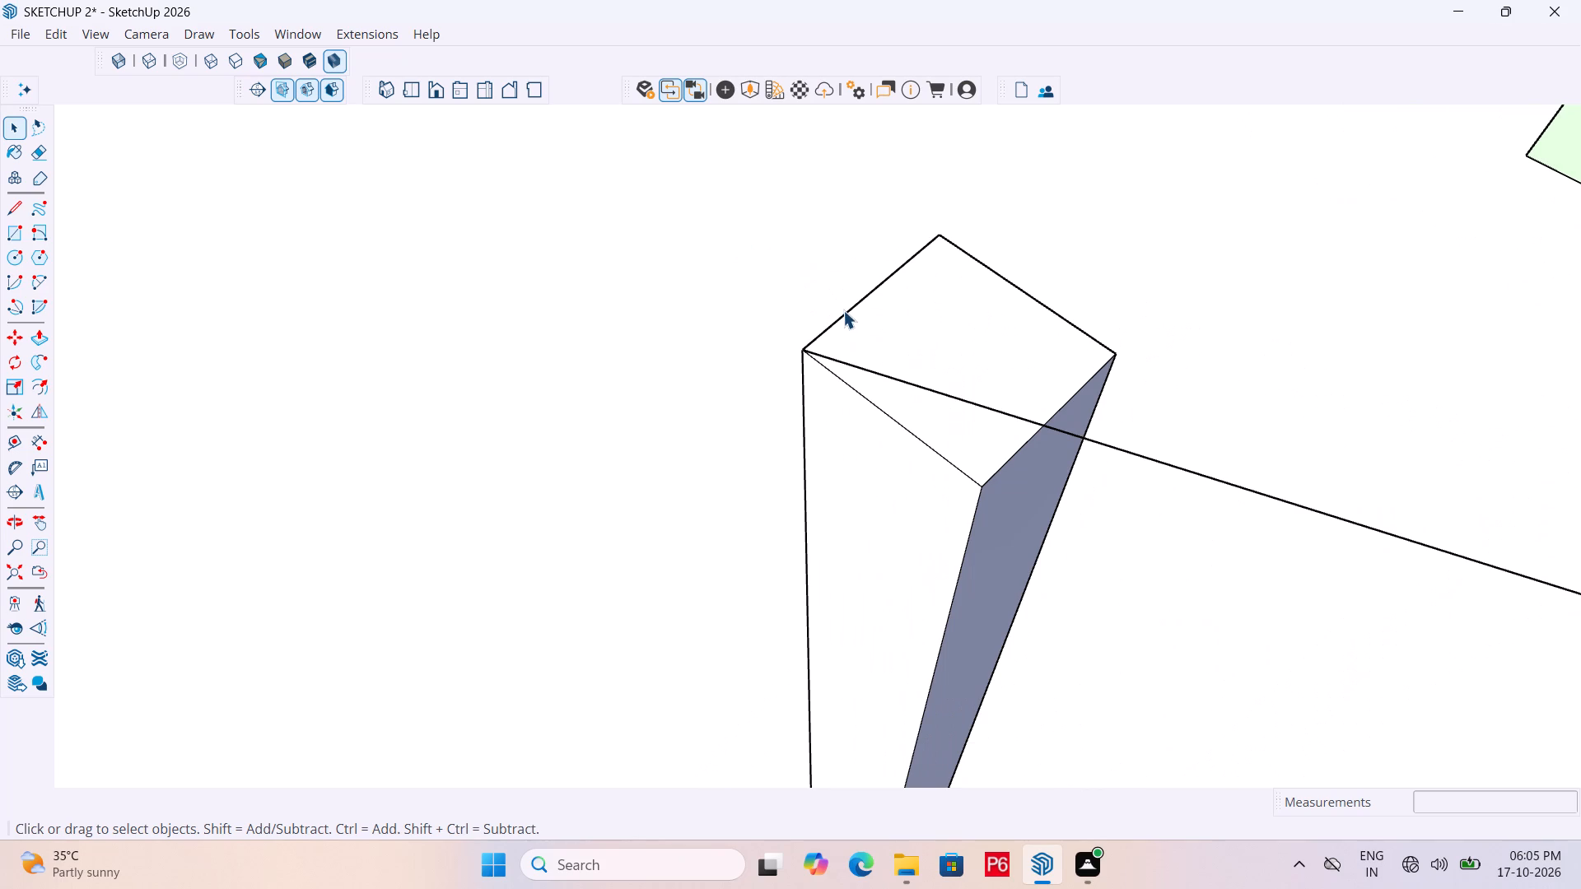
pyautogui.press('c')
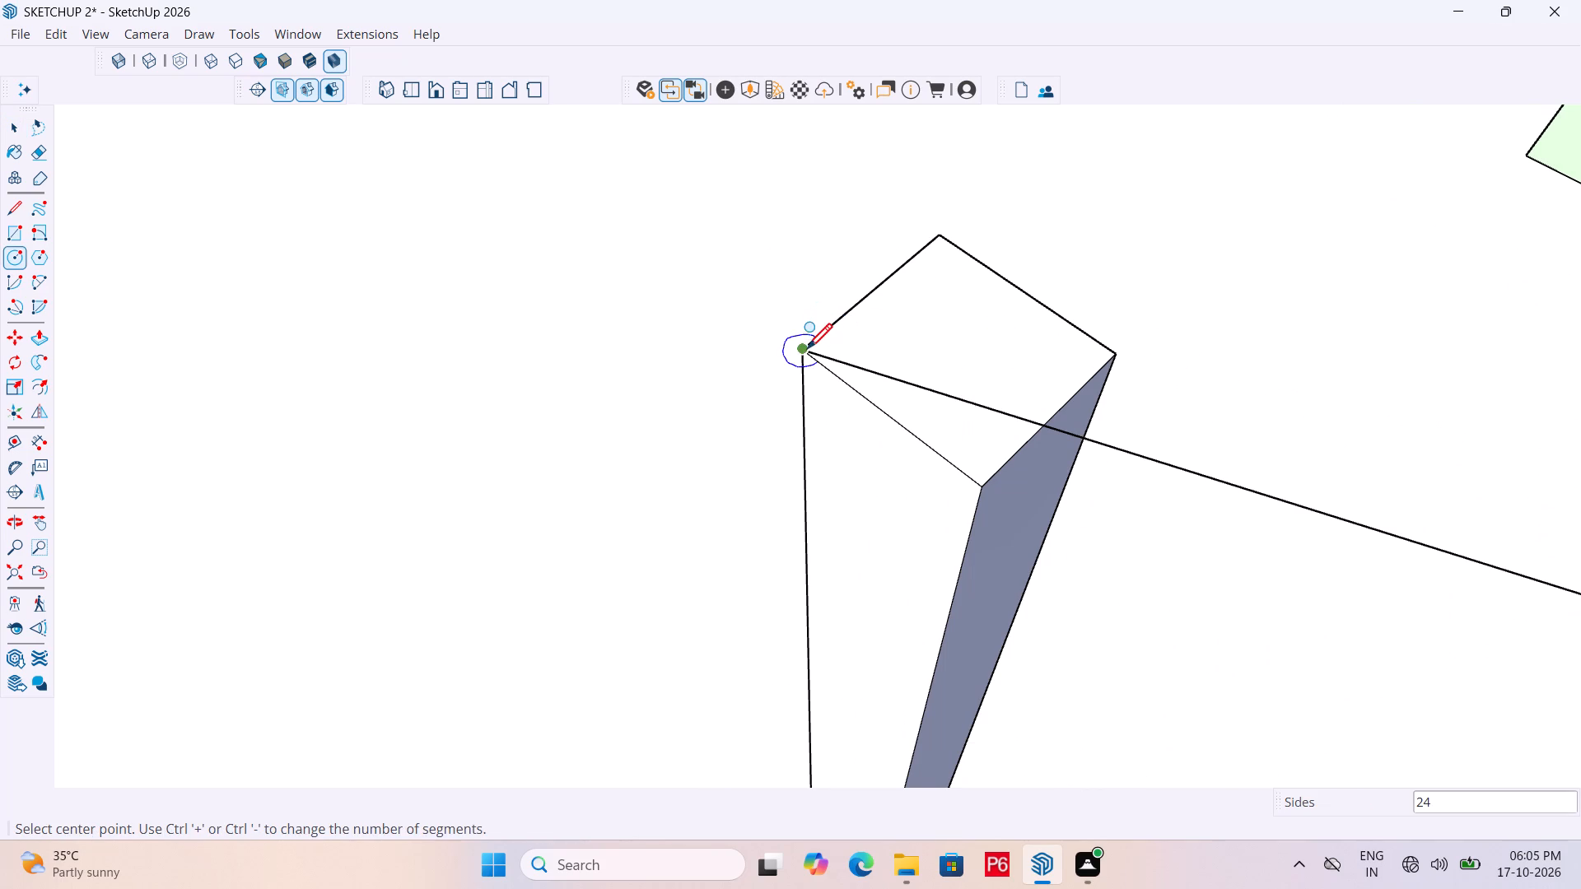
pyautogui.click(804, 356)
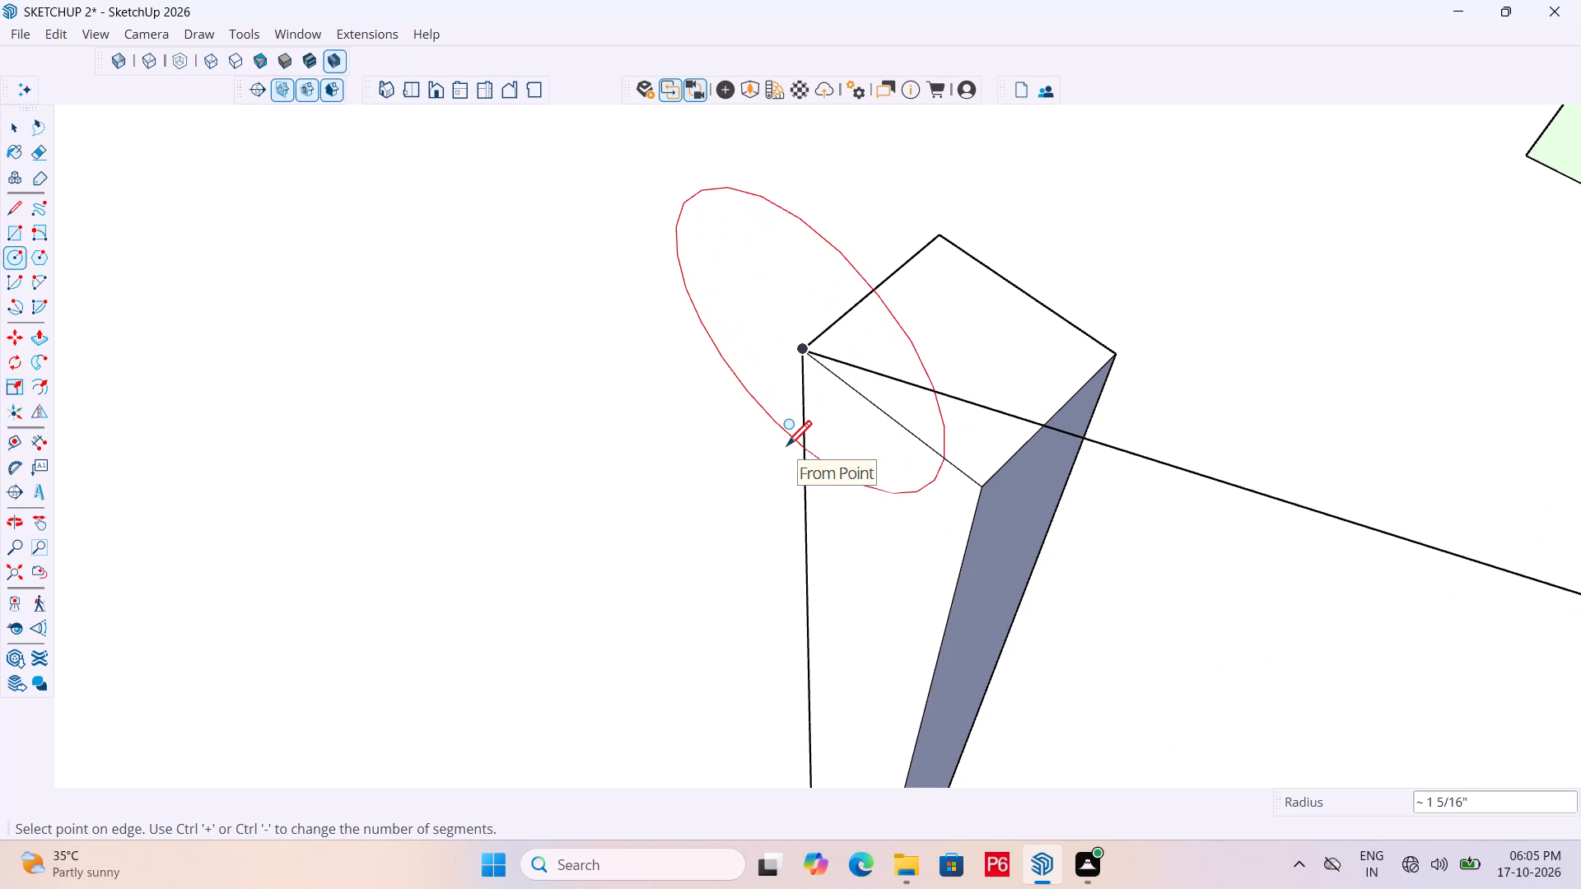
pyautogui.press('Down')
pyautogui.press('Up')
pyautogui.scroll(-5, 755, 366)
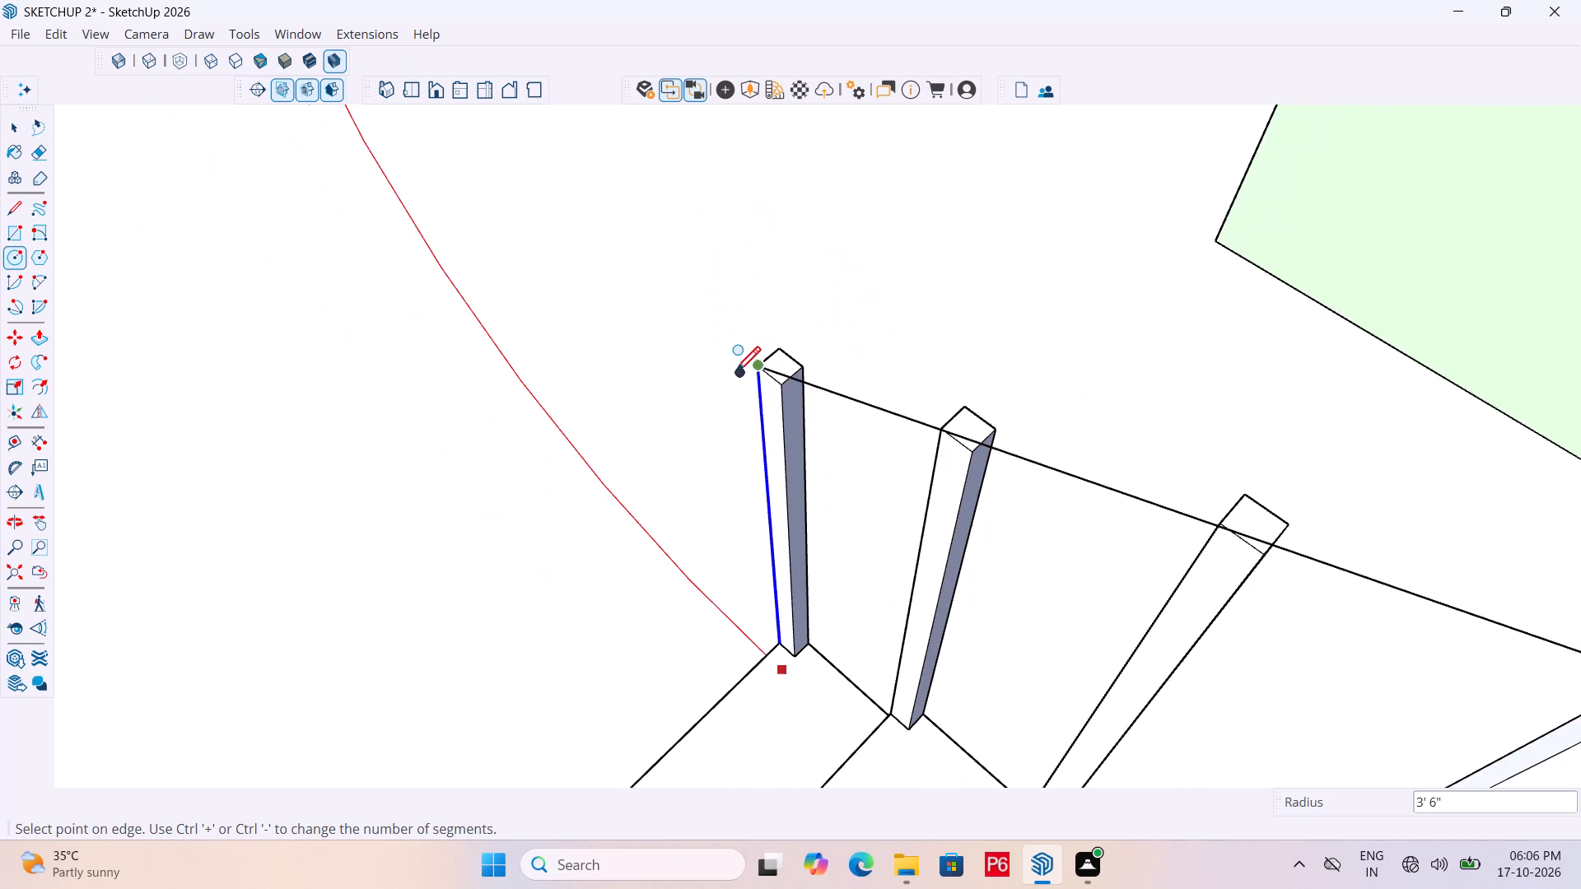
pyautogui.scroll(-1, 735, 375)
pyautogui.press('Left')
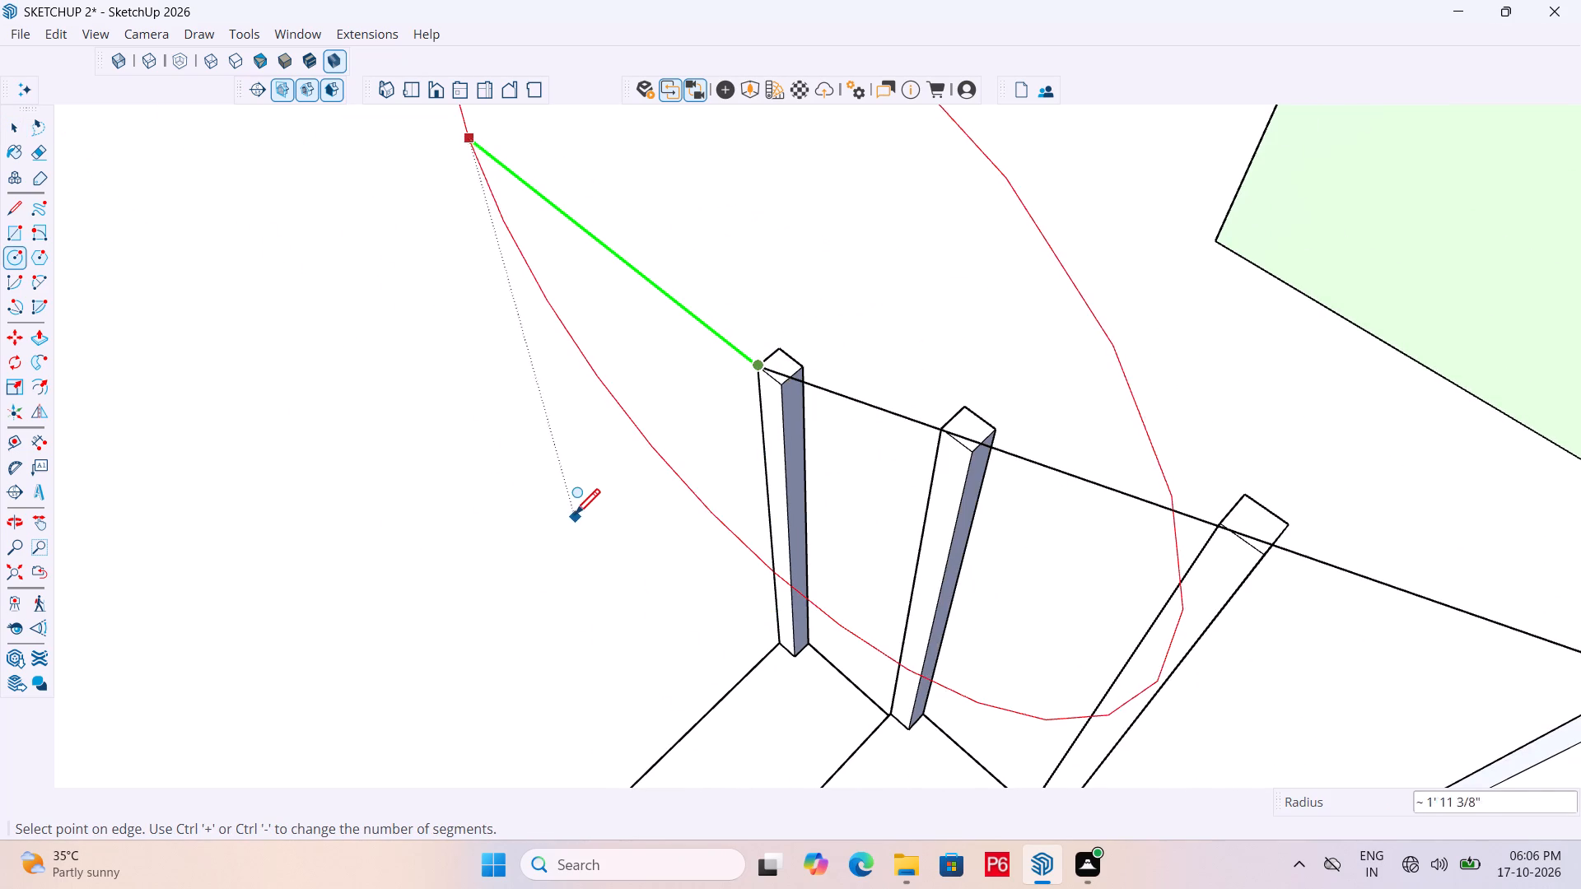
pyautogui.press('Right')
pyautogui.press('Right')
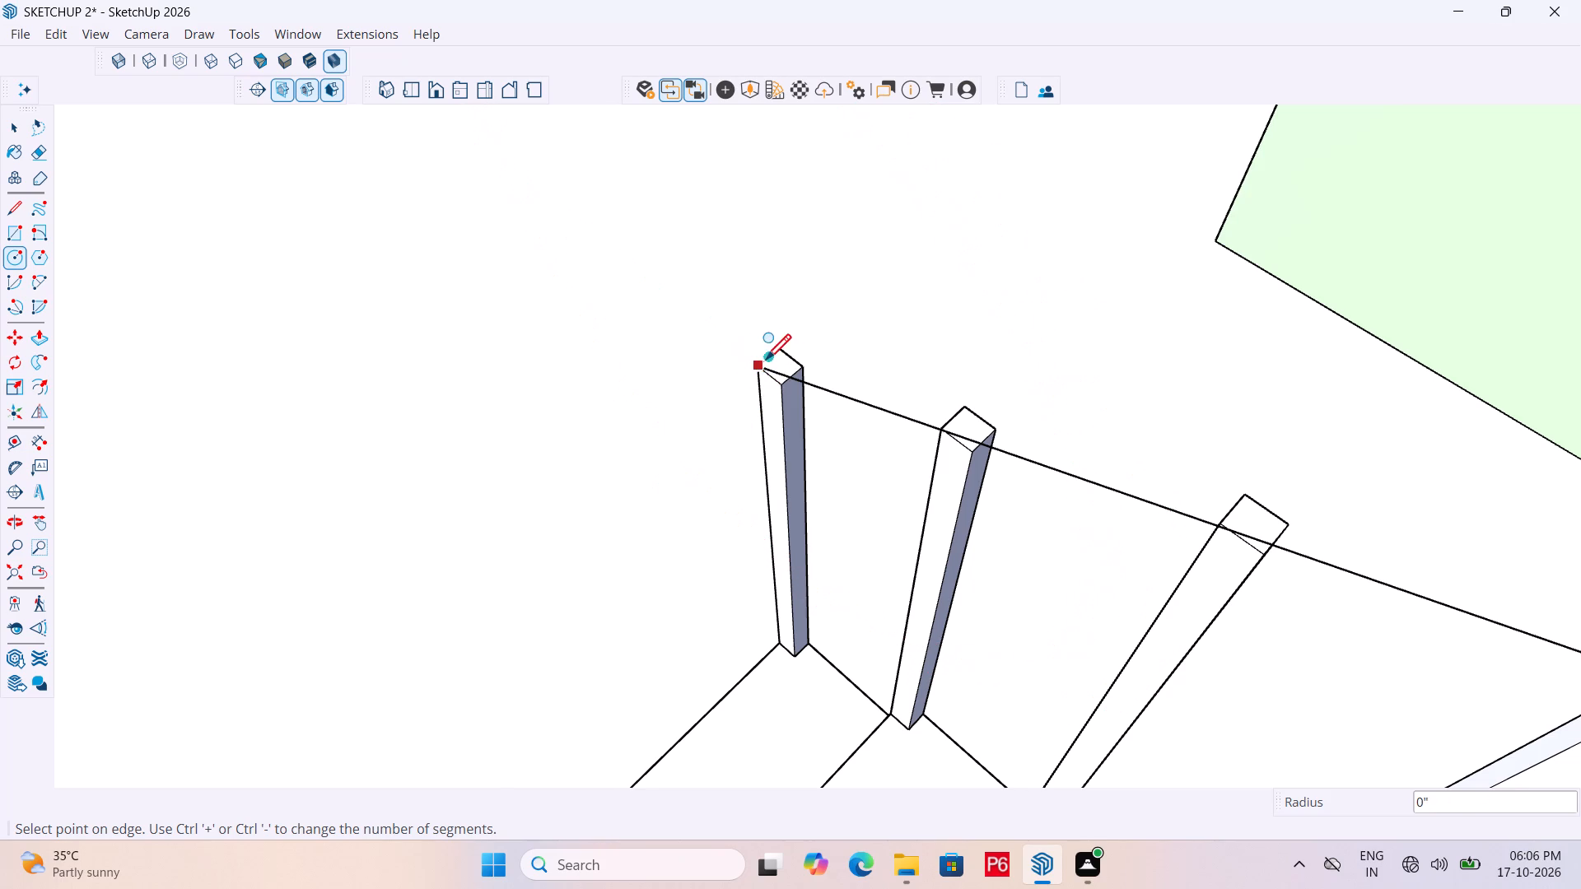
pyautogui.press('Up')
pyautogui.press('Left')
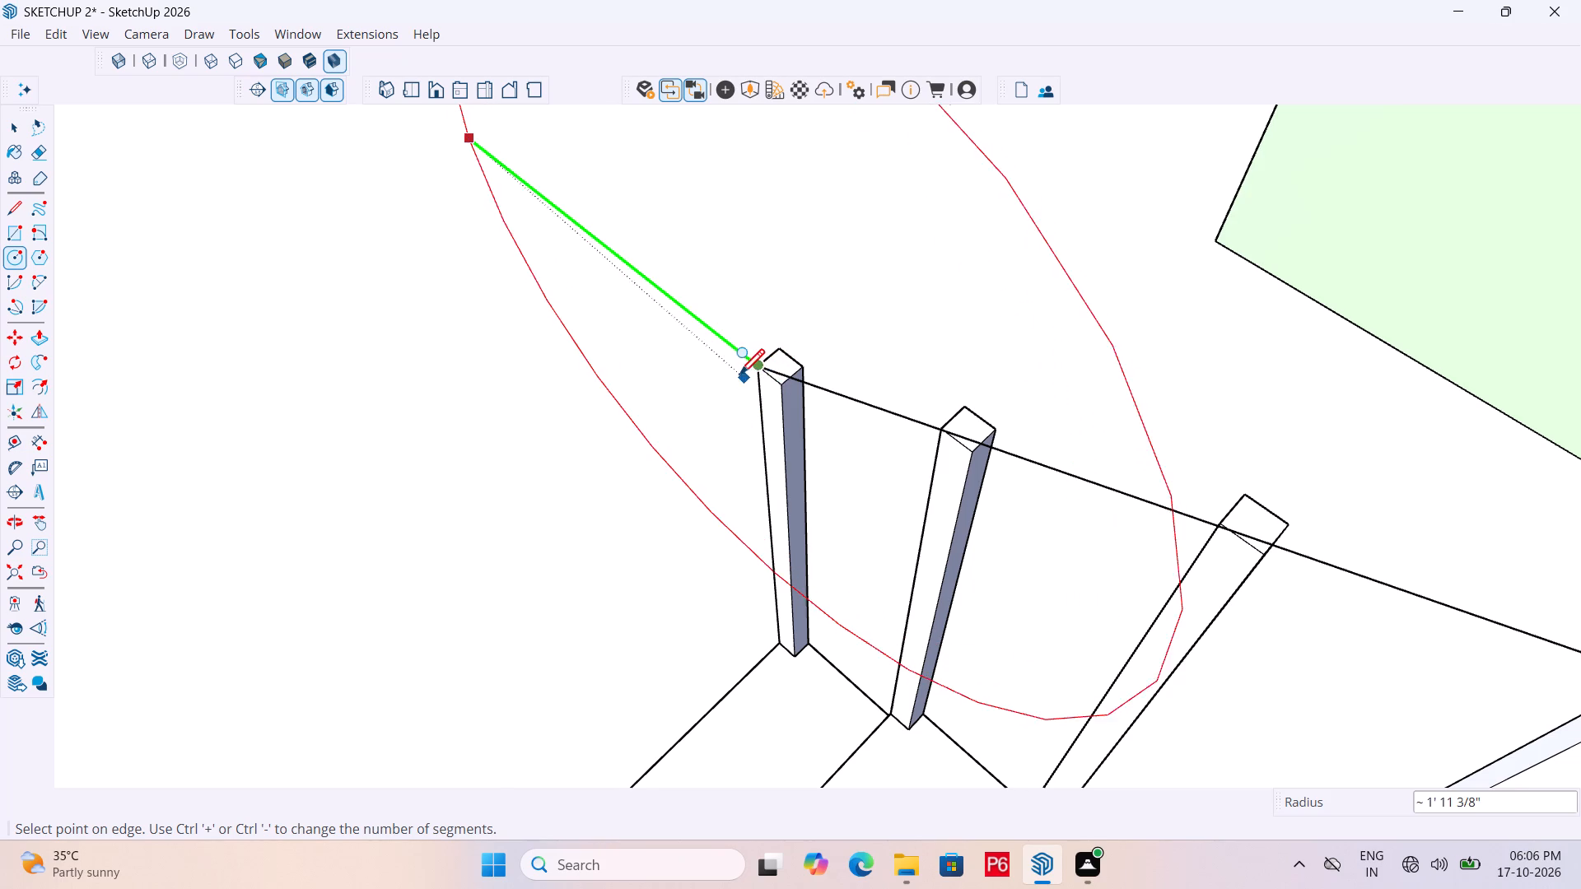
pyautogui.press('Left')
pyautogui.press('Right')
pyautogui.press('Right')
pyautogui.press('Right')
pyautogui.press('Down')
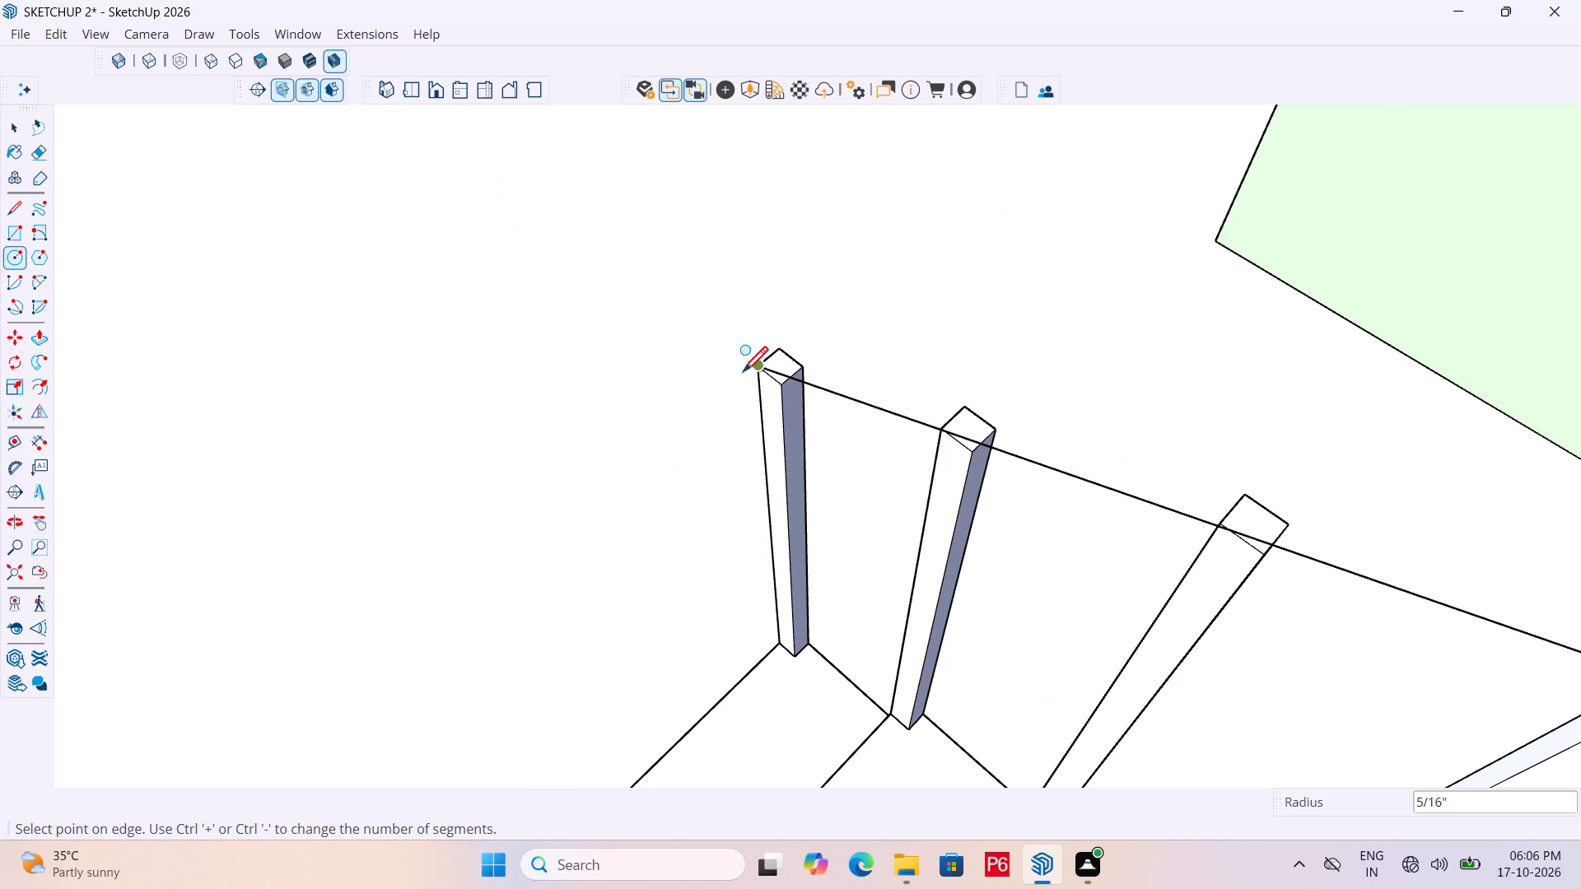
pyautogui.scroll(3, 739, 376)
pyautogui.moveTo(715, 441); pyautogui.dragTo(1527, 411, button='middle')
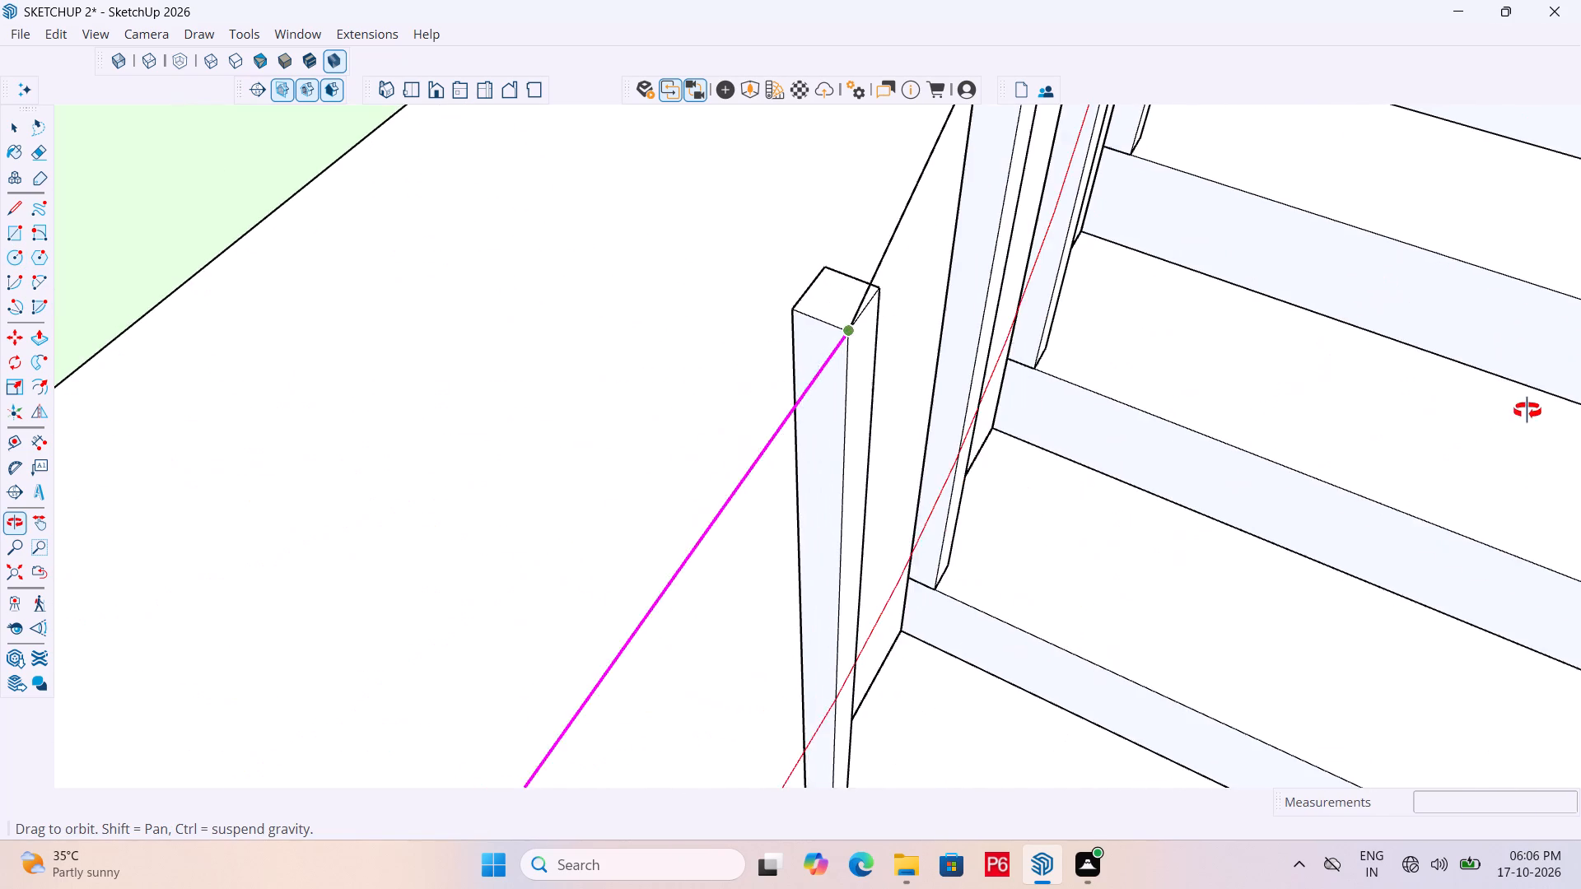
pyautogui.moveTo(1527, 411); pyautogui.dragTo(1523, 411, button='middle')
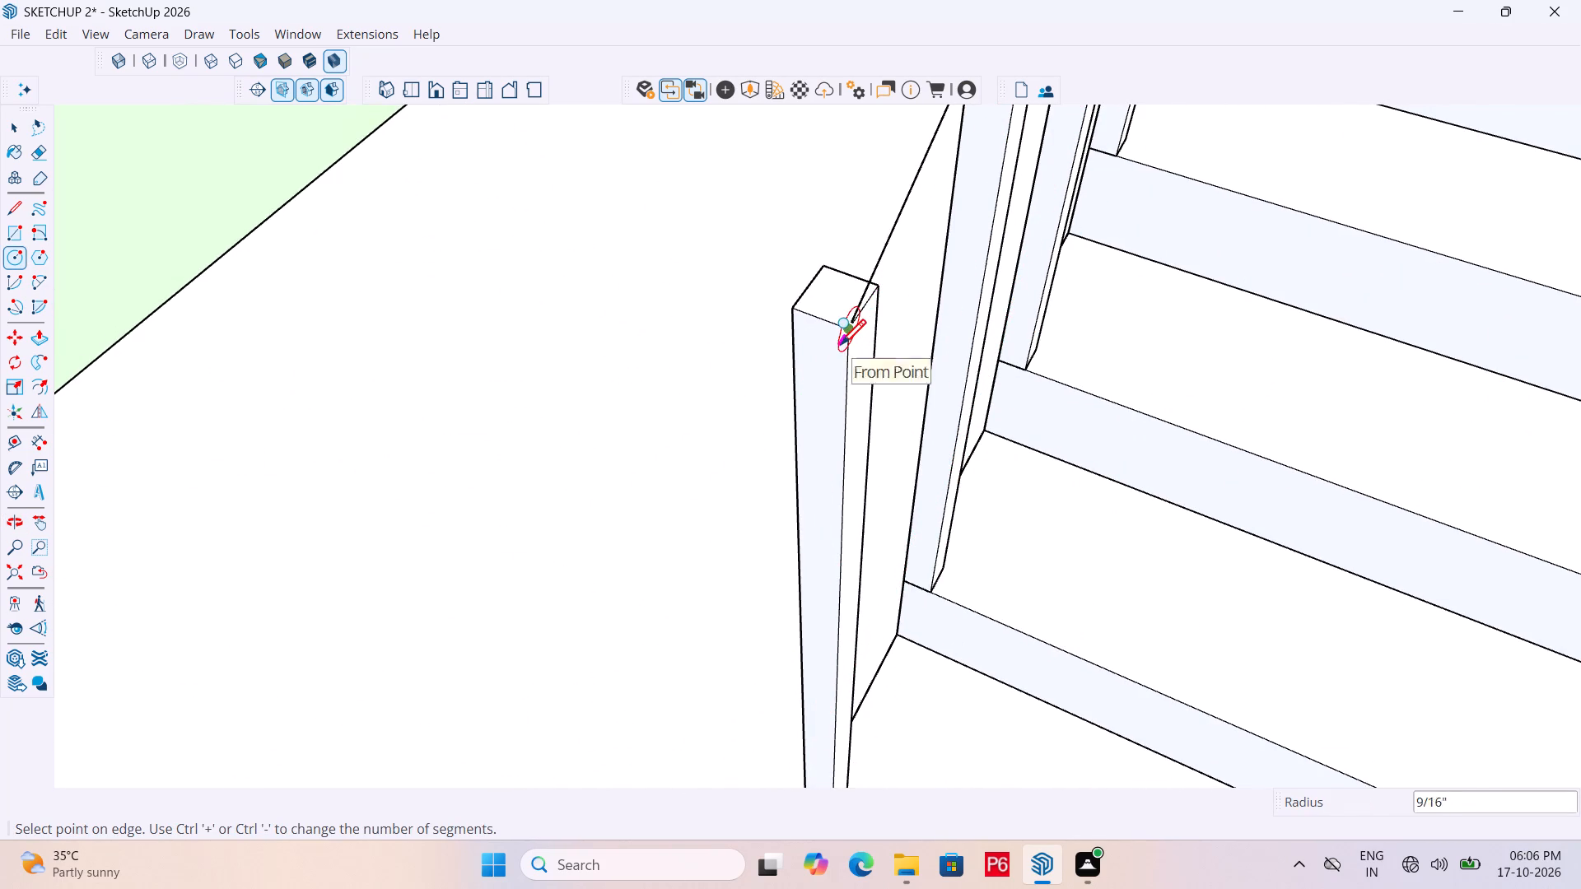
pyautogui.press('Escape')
# Draw an upright circle of about 1 1/2" radius facing the green axis, centred on the path line's start at the lower flight's bottom inner post.
pyautogui.click(846, 336)
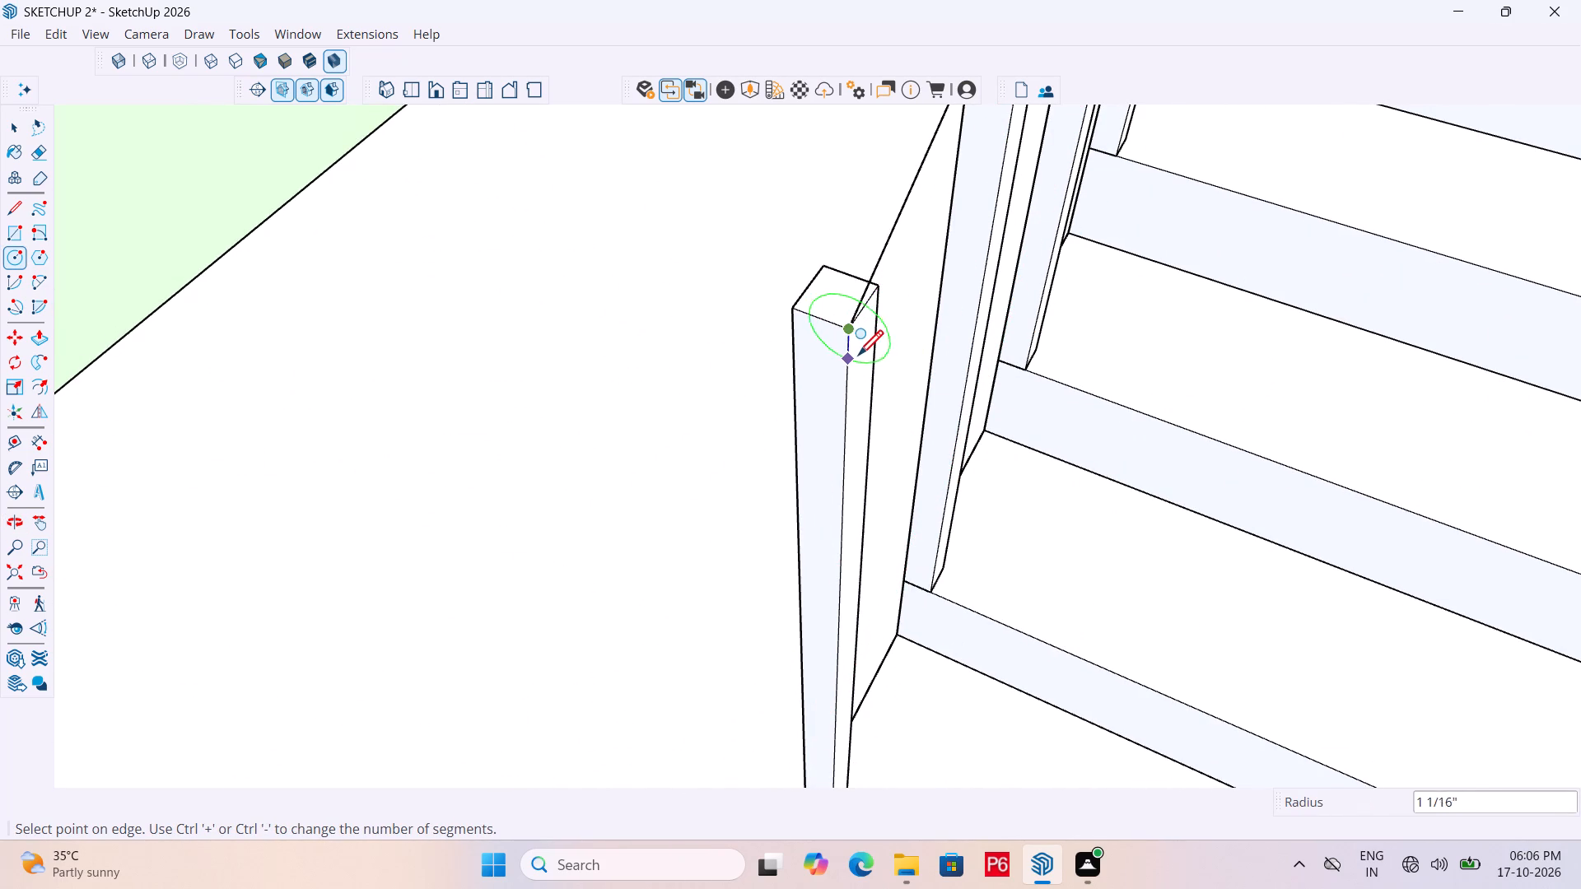
pyautogui.click(865, 373)
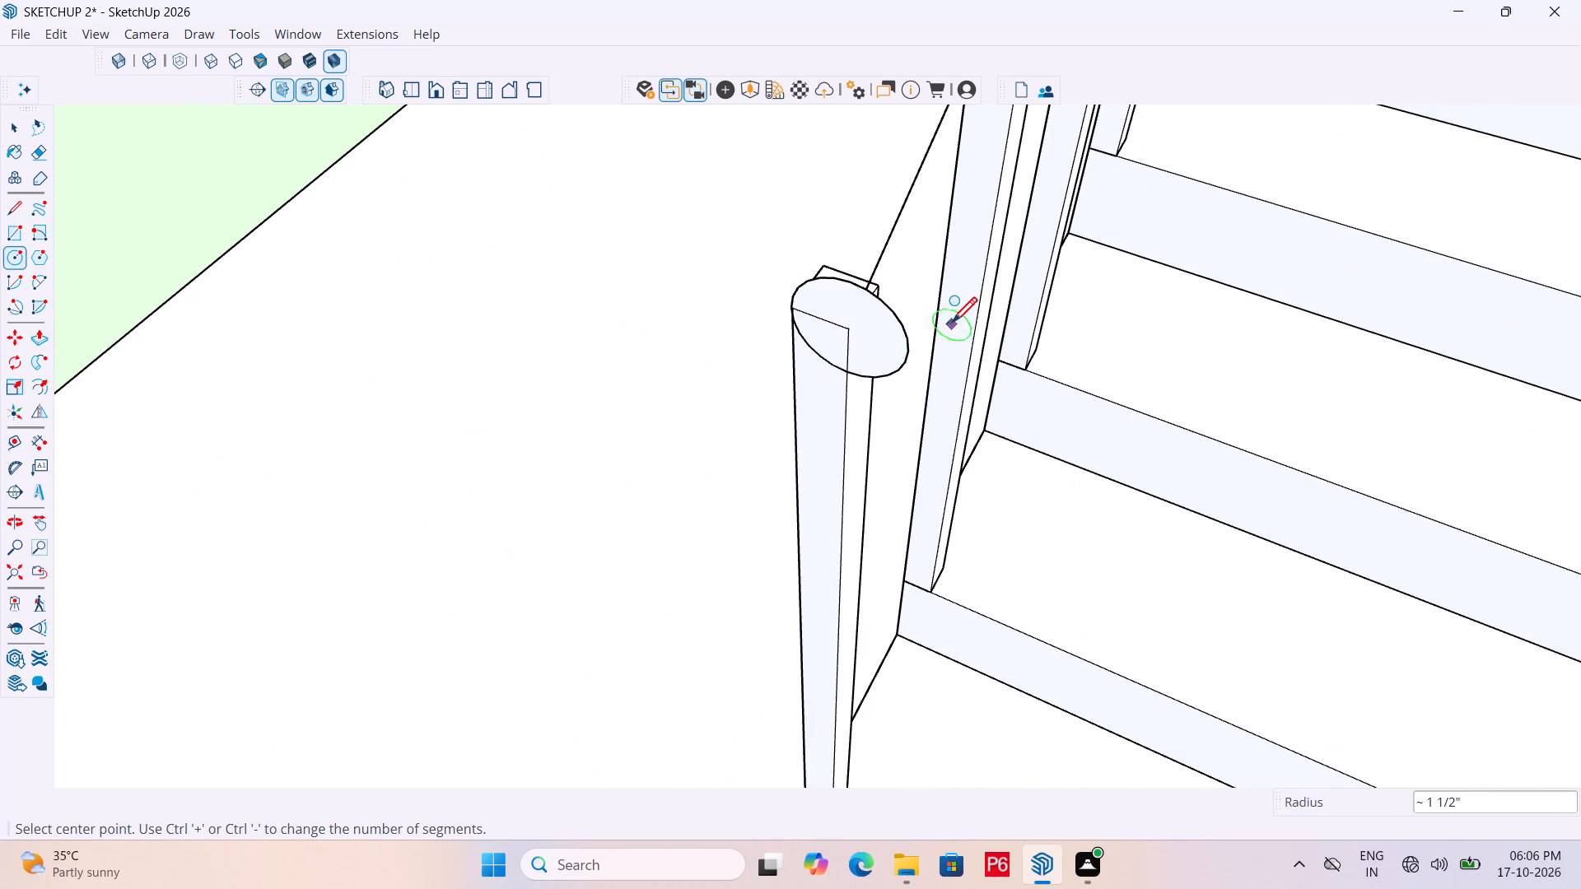
# Sweep the circle with Follow Me along the lower flight's inner path, across the turn and up the upper flight to the top post.
pyautogui.moveTo(944, 329); pyautogui.dragTo(207, 344, button='middle')
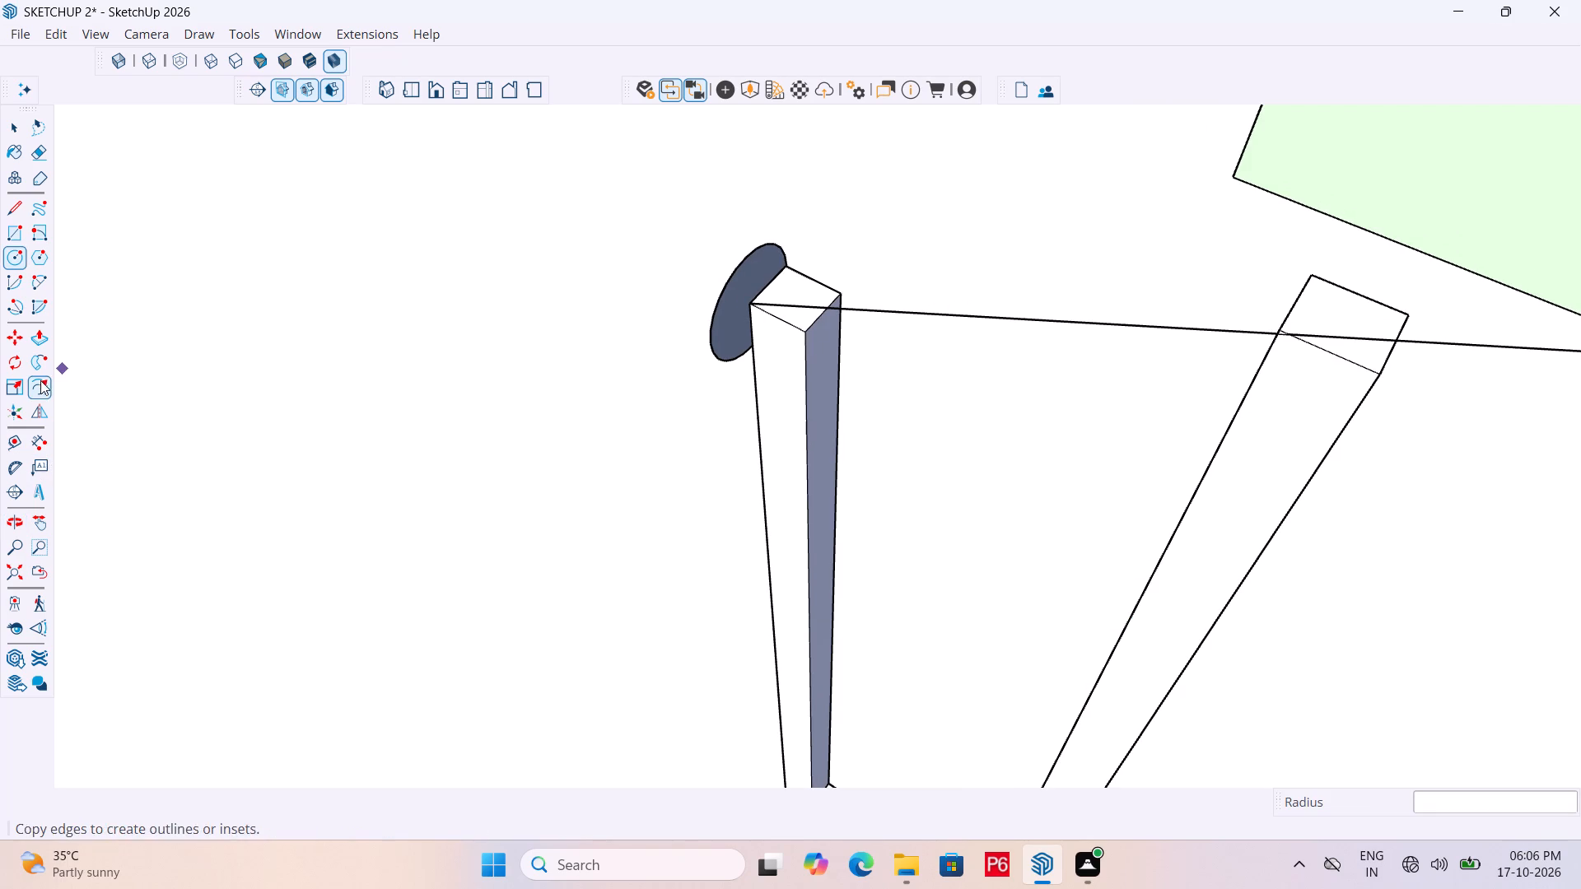
pyautogui.click(42, 365)
pyautogui.click(732, 325)
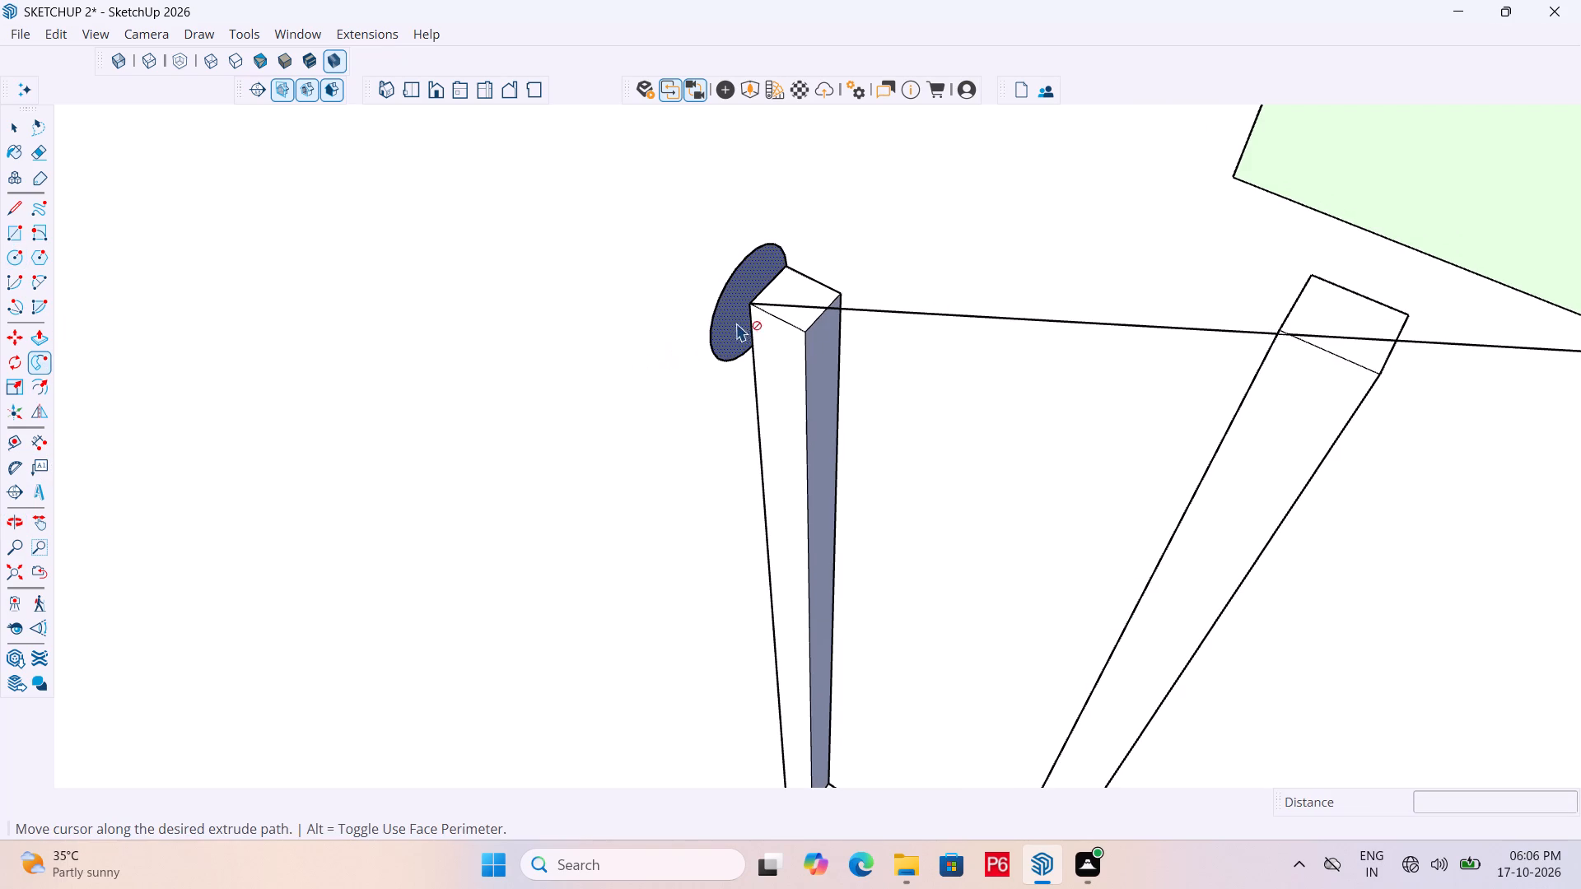
pyautogui.click(743, 299)
pyautogui.click(746, 296)
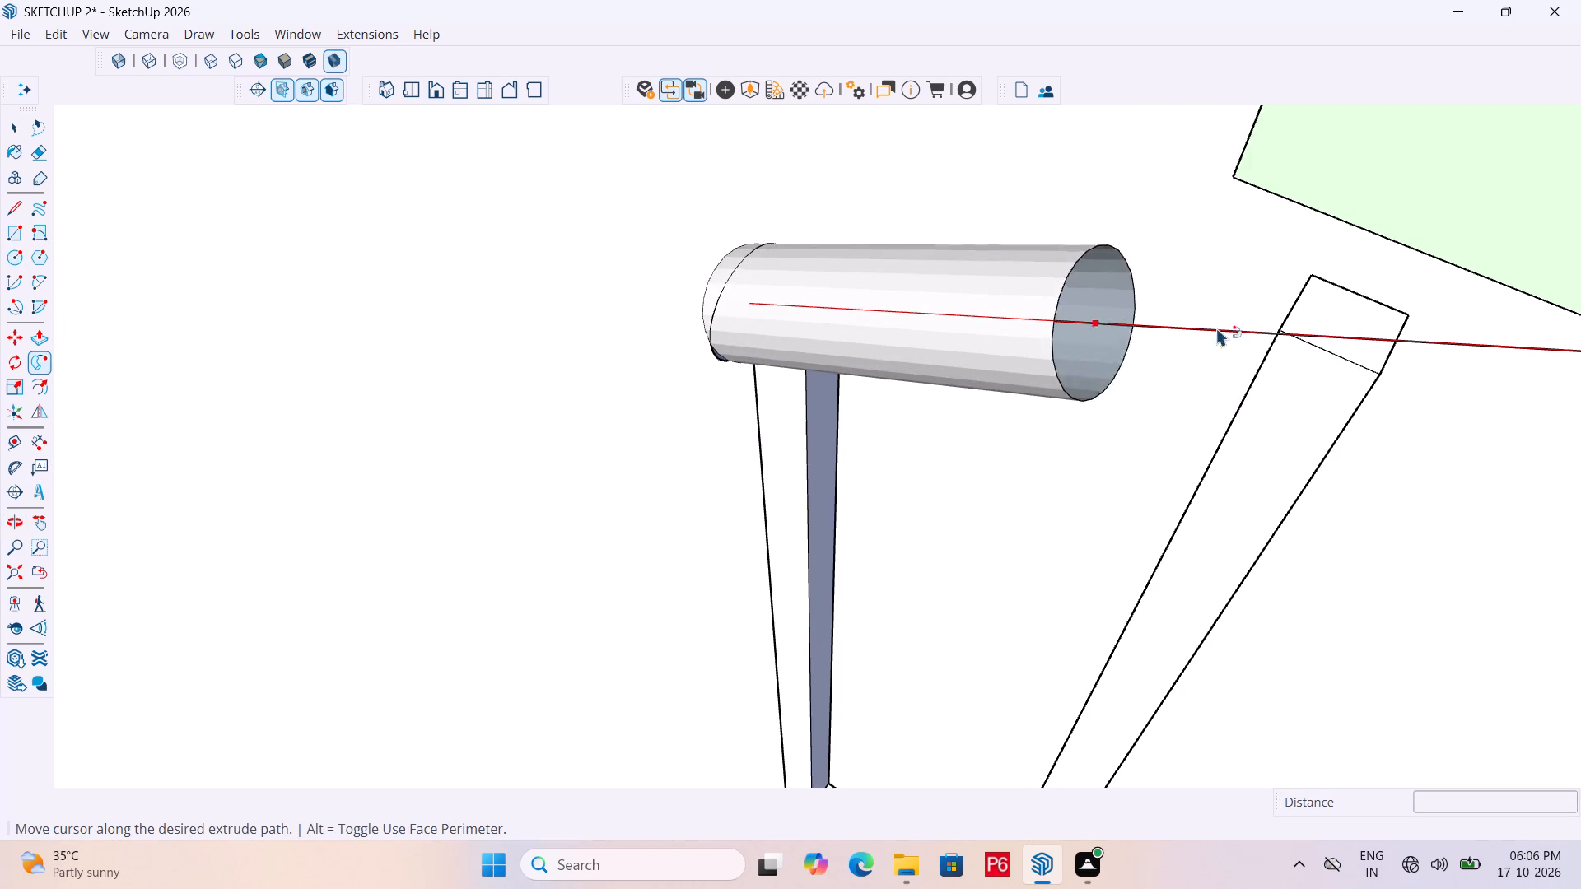
pyautogui.scroll(-6, 1141, 403)
pyautogui.scroll(-3, 793, 426)
pyautogui.moveTo(1054, 501); pyautogui.dragTo(604, 279, button='middle')
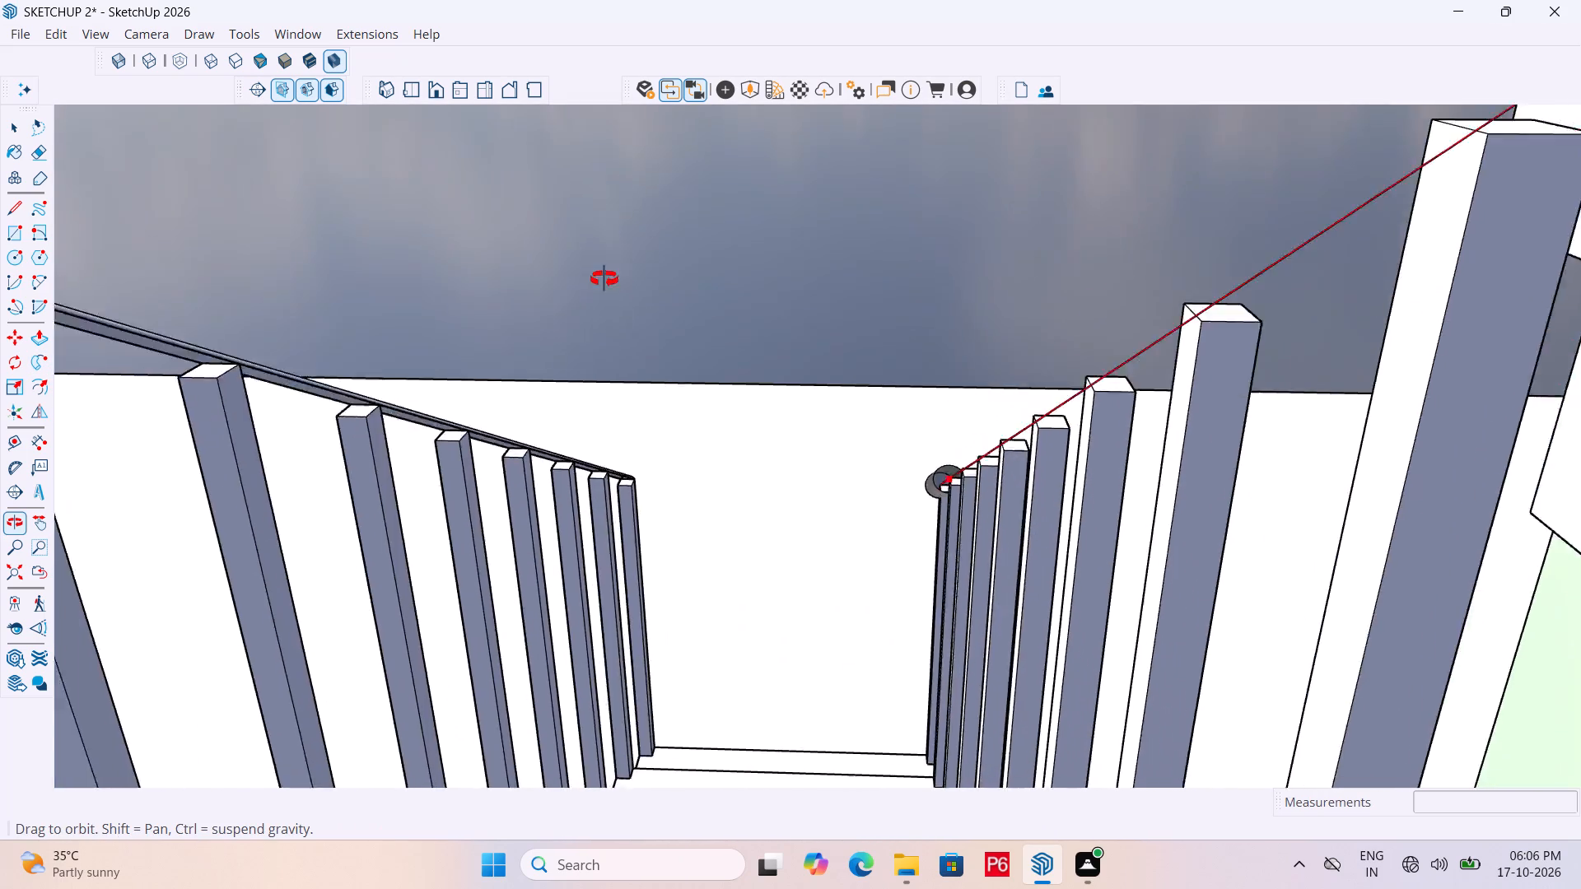
pyautogui.moveTo(604, 279); pyautogui.dragTo(710, 337, button='middle')
pyautogui.scroll(5, 1026, 502)
pyautogui.scroll(-5, 963, 463)
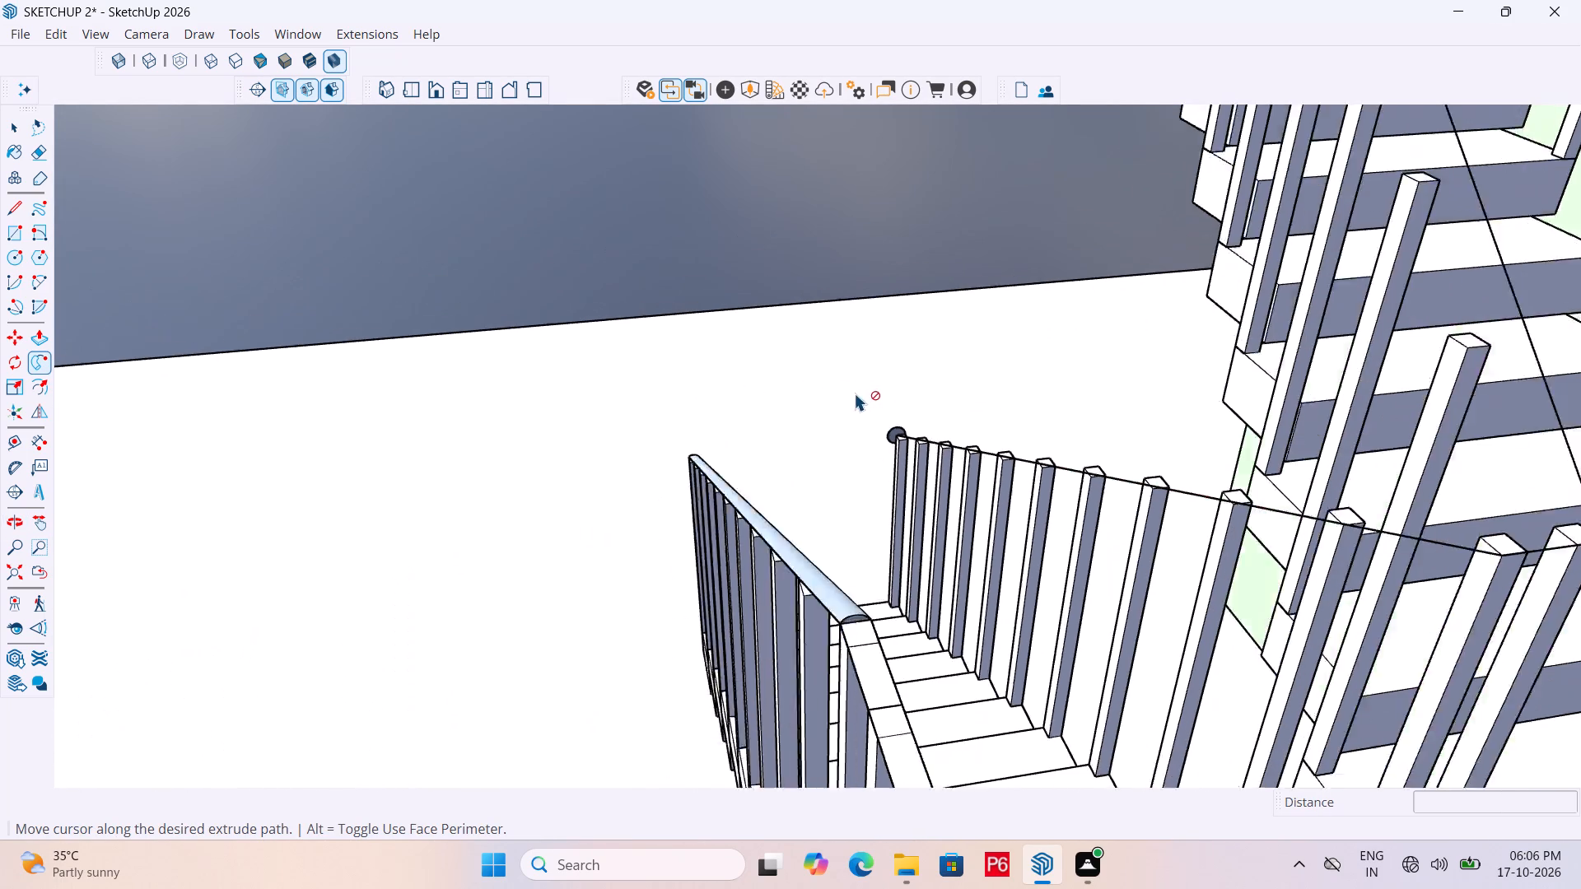
pyautogui.scroll(-2, 855, 393)
pyautogui.moveTo(1371, 497); pyautogui.dragTo(1084, 492, button='middle')
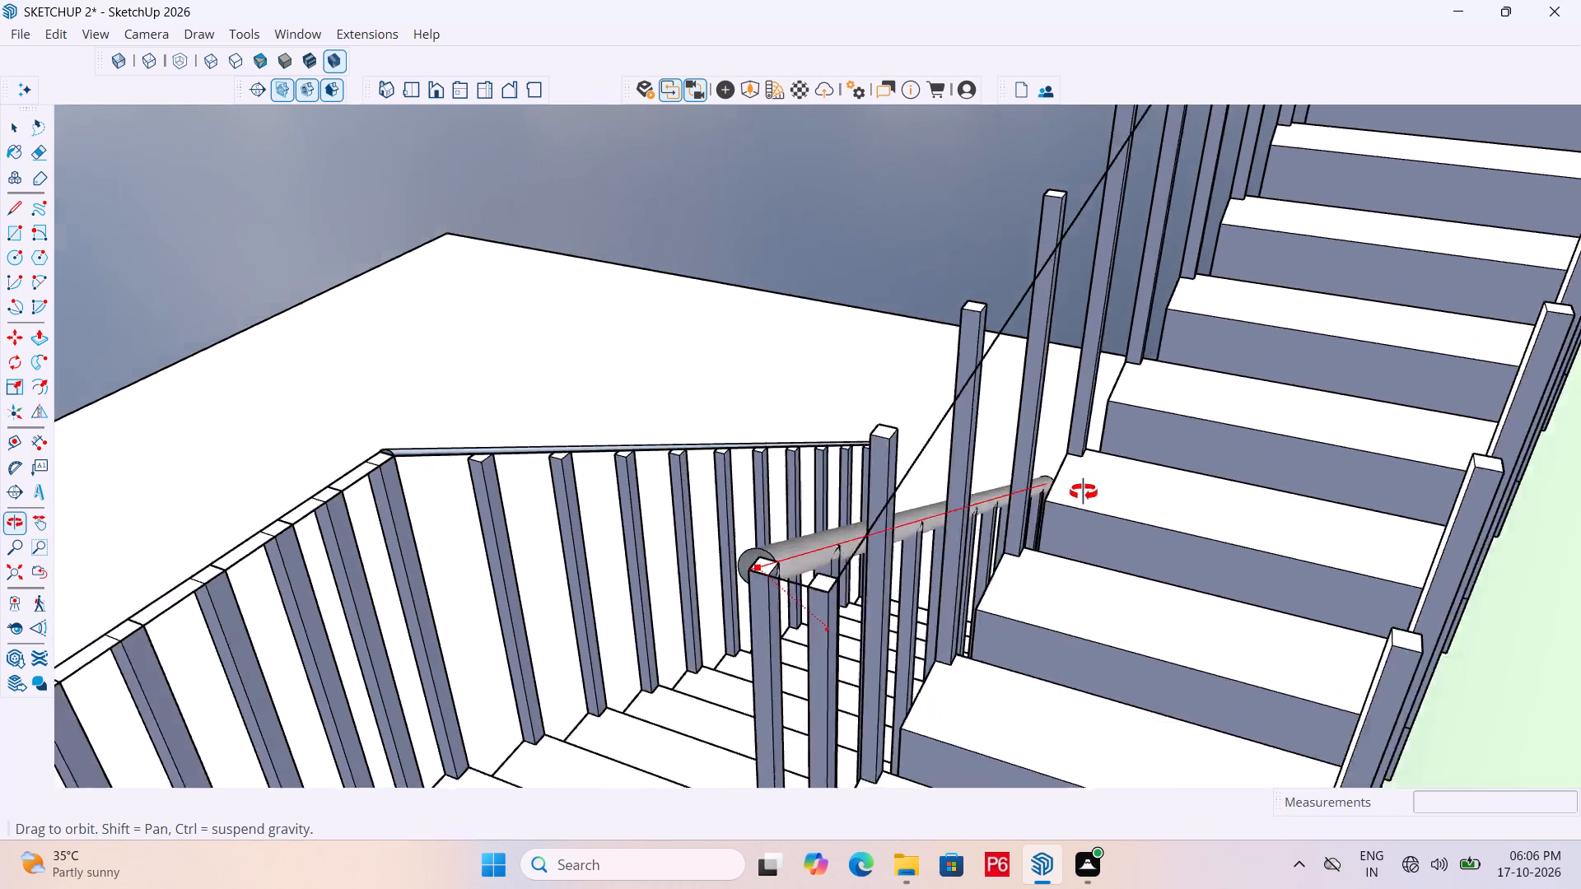
pyautogui.moveTo(1084, 492); pyautogui.dragTo(1054, 495, button='middle')
pyautogui.scroll(-2, 1014, 363)
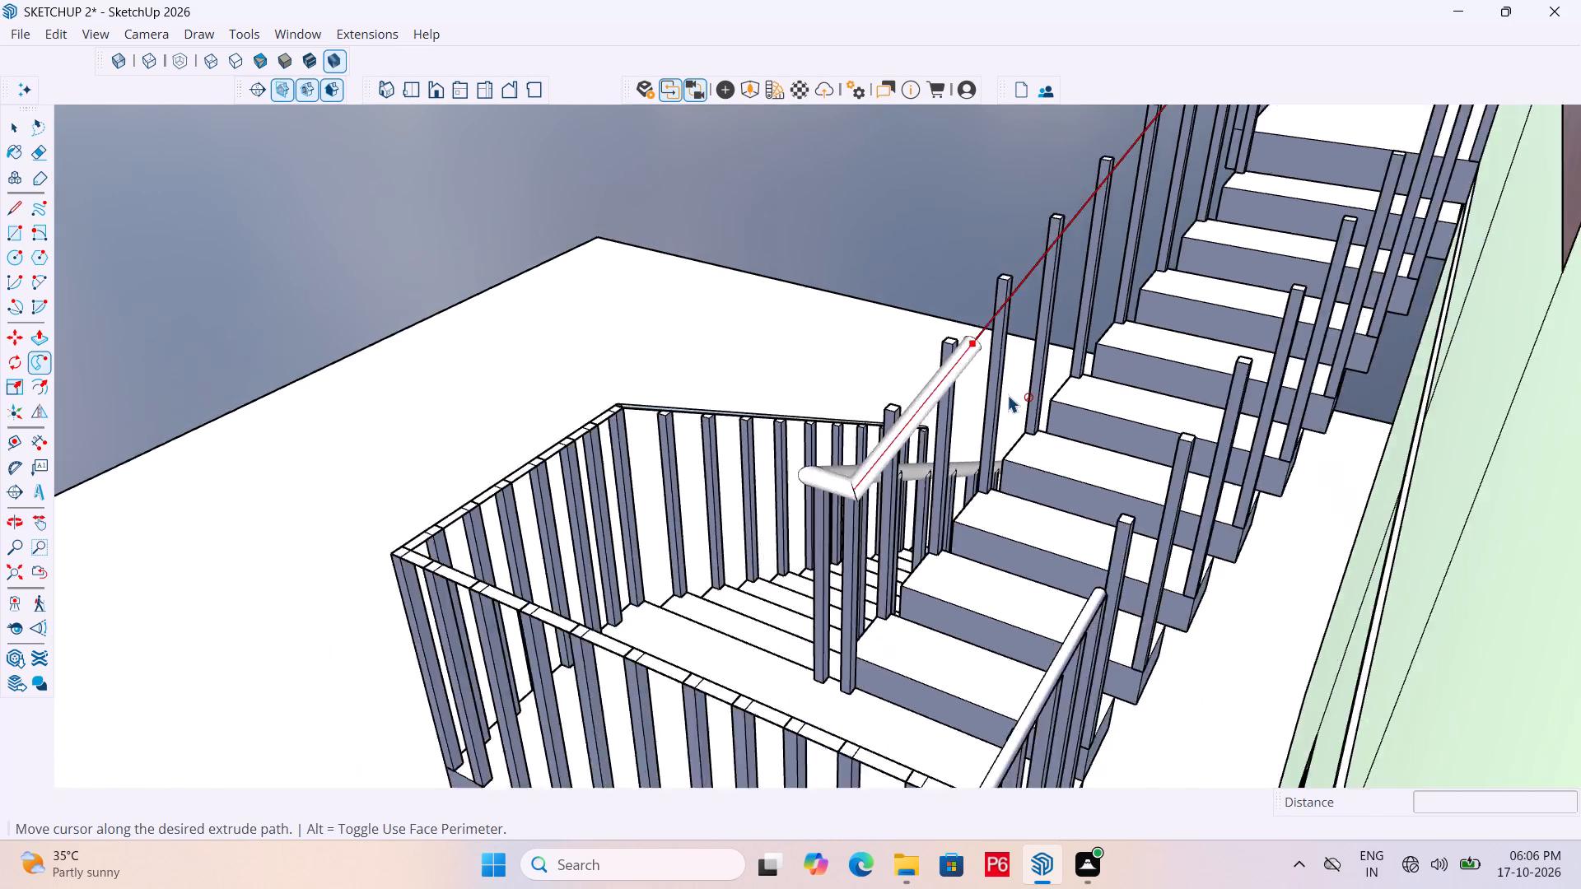
pyautogui.scroll(-2, 1008, 394)
pyautogui.moveTo(1011, 389); pyautogui.dragTo(1252, 327, button='middle')
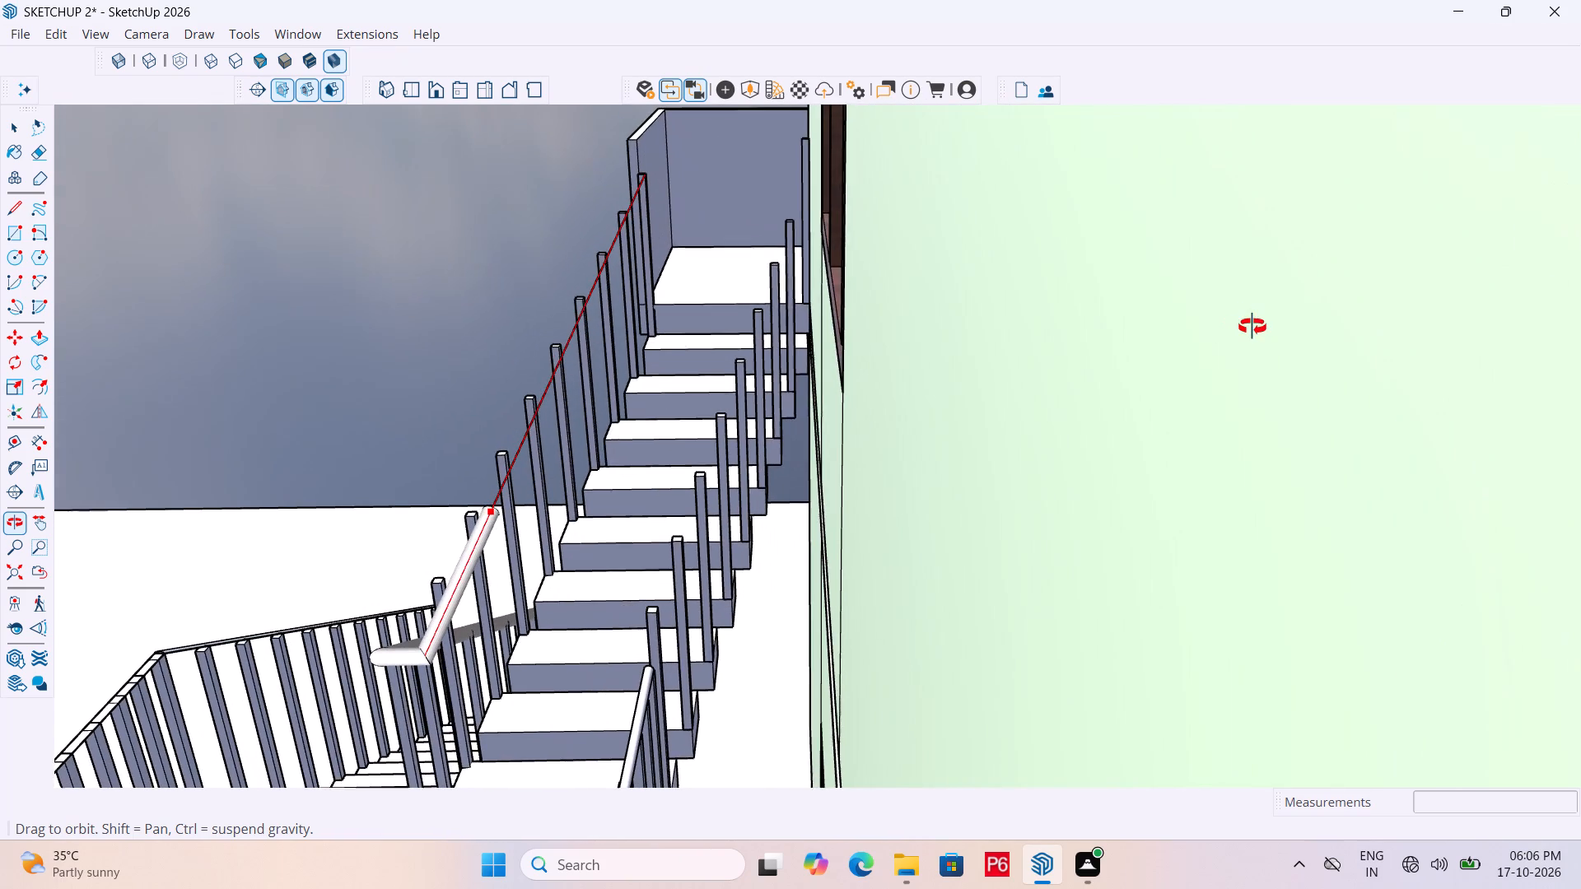
pyautogui.moveTo(1252, 327); pyautogui.dragTo(1253, 328, button='middle')
pyautogui.scroll(5, 628, 155)
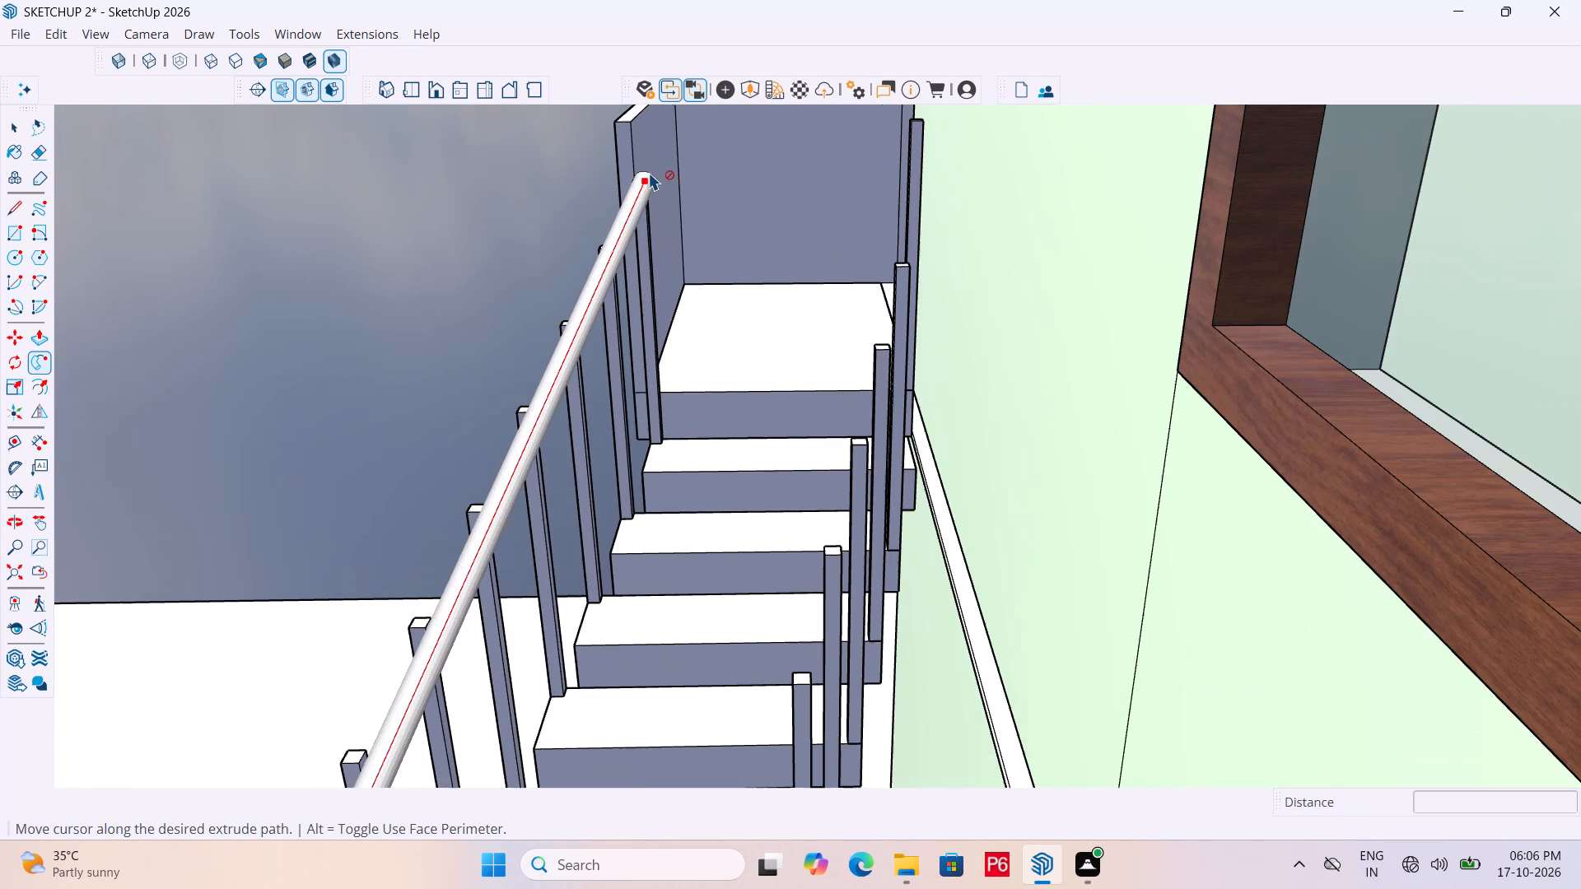
pyautogui.click(649, 172)
pyautogui.scroll(-4, 930, 195)
pyautogui.press('space')
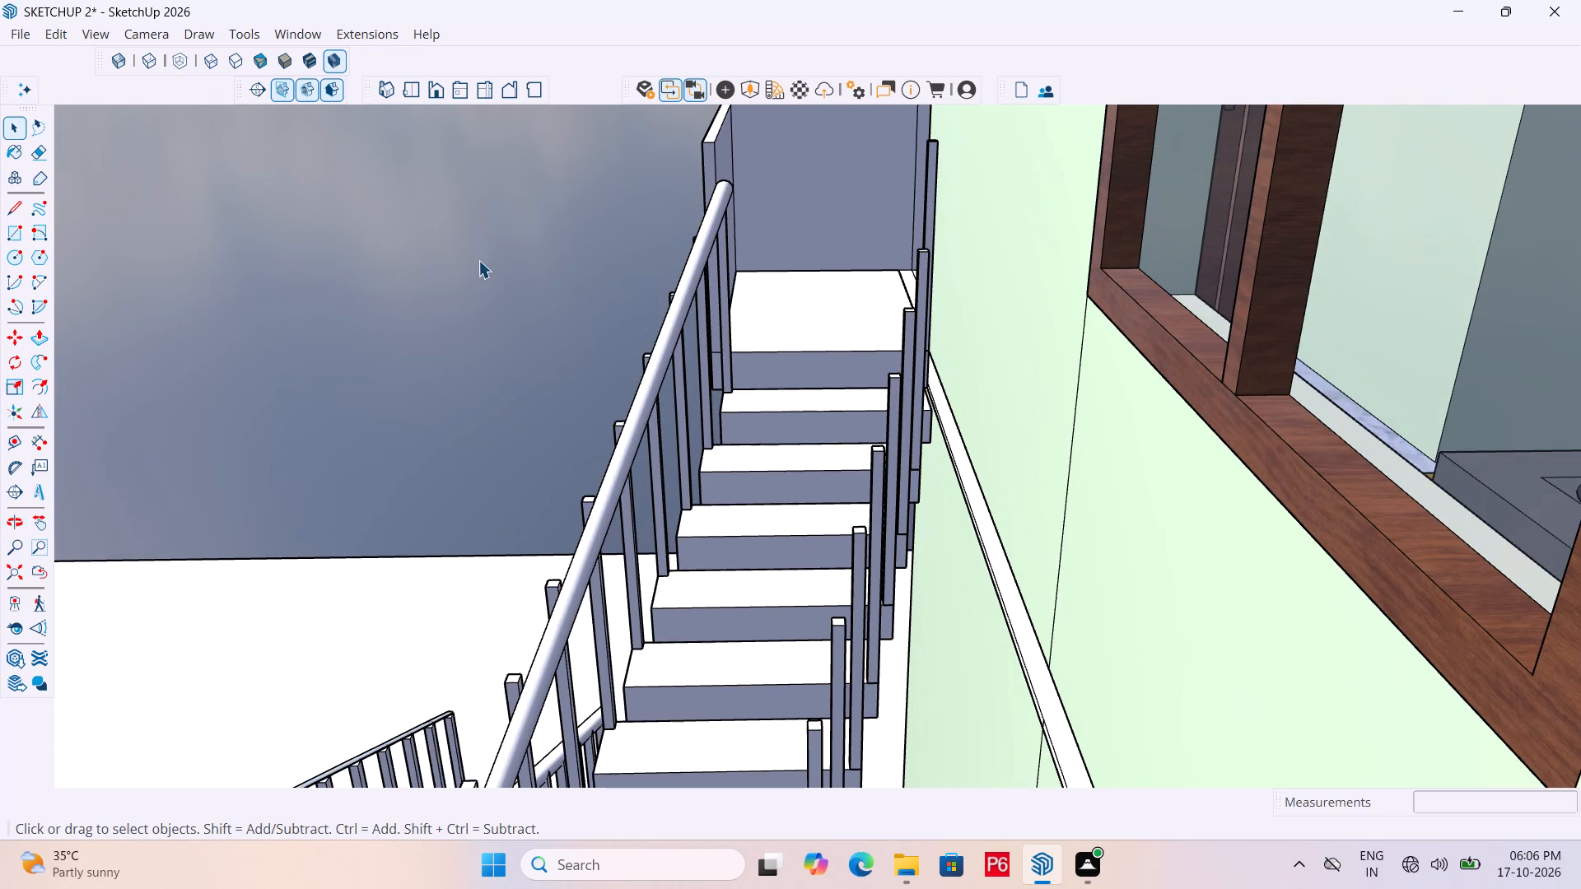
# Clear the selection and save the model.
pyautogui.click(478, 262)
pyautogui.click(381, 395)
pyautogui.keyDown('ctrl'); pyautogui.click(385, 388); pyautogui.keyUp('ctrl')
pyautogui.keyDown('ctrl'); pyautogui.moveTo(364, 439); pyautogui.dragTo(661, 438, button='middle'); pyautogui.keyUp('ctrl')
pyautogui.hotkey('ctrl', 's')
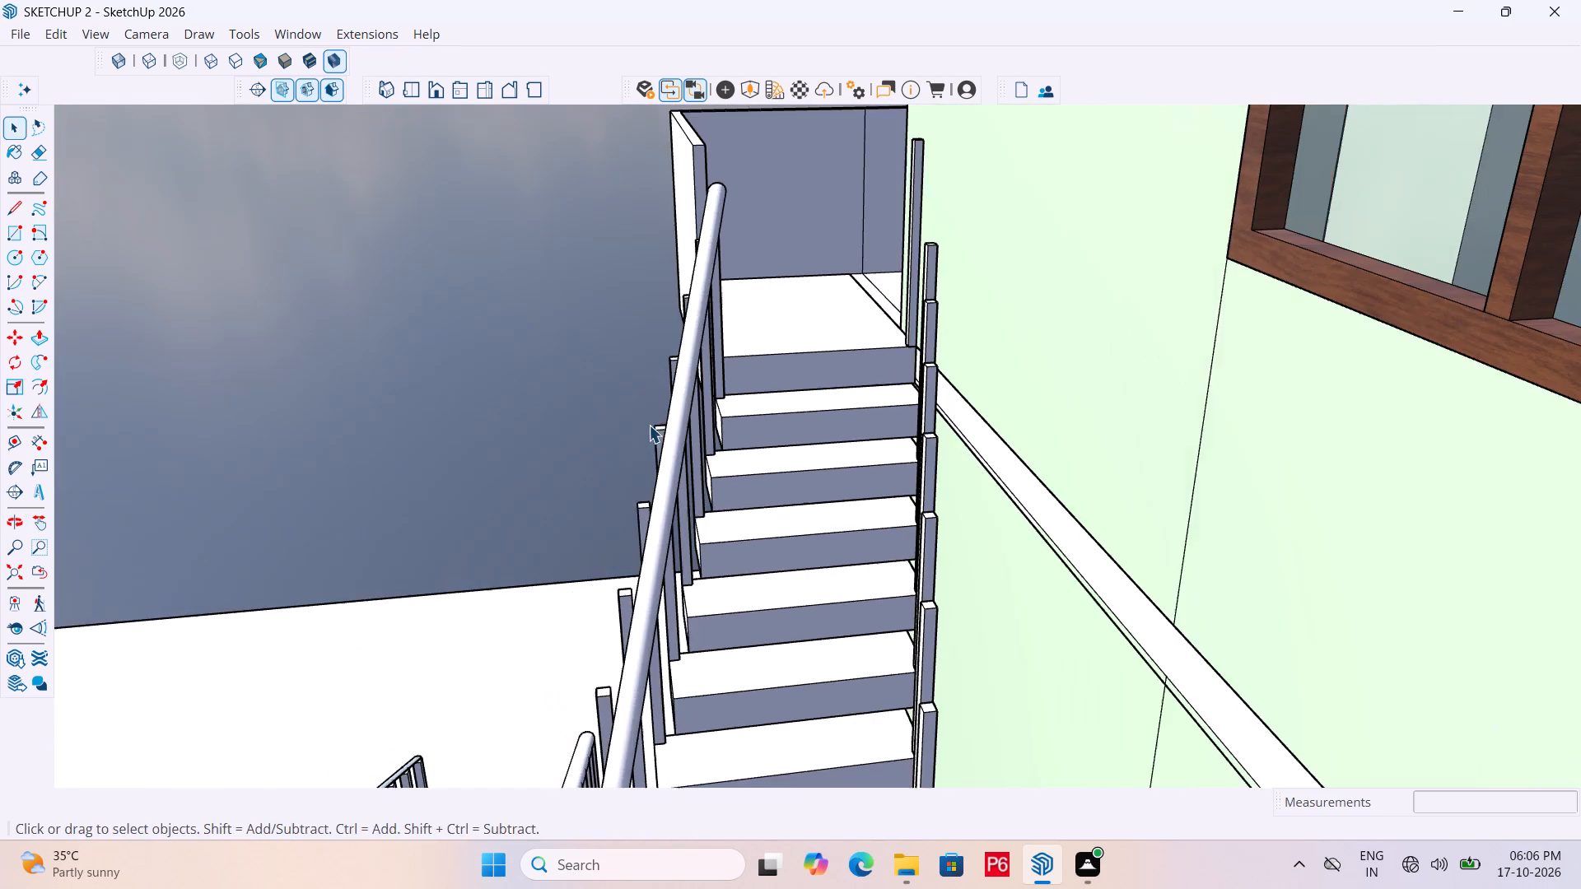
# Delete the handrail group along the lower flight's outer side and the mid-landing.
pyautogui.moveTo(543, 410); pyautogui.dragTo(879, 401, button='middle')
pyautogui.scroll(-6, 635, 291)
pyautogui.moveTo(655, 571); pyautogui.dragTo(743, 515, button='middle')
pyautogui.moveTo(774, 533); pyautogui.dragTo(653, 651, button='middle')
pyautogui.scroll(-1, 767, 535)
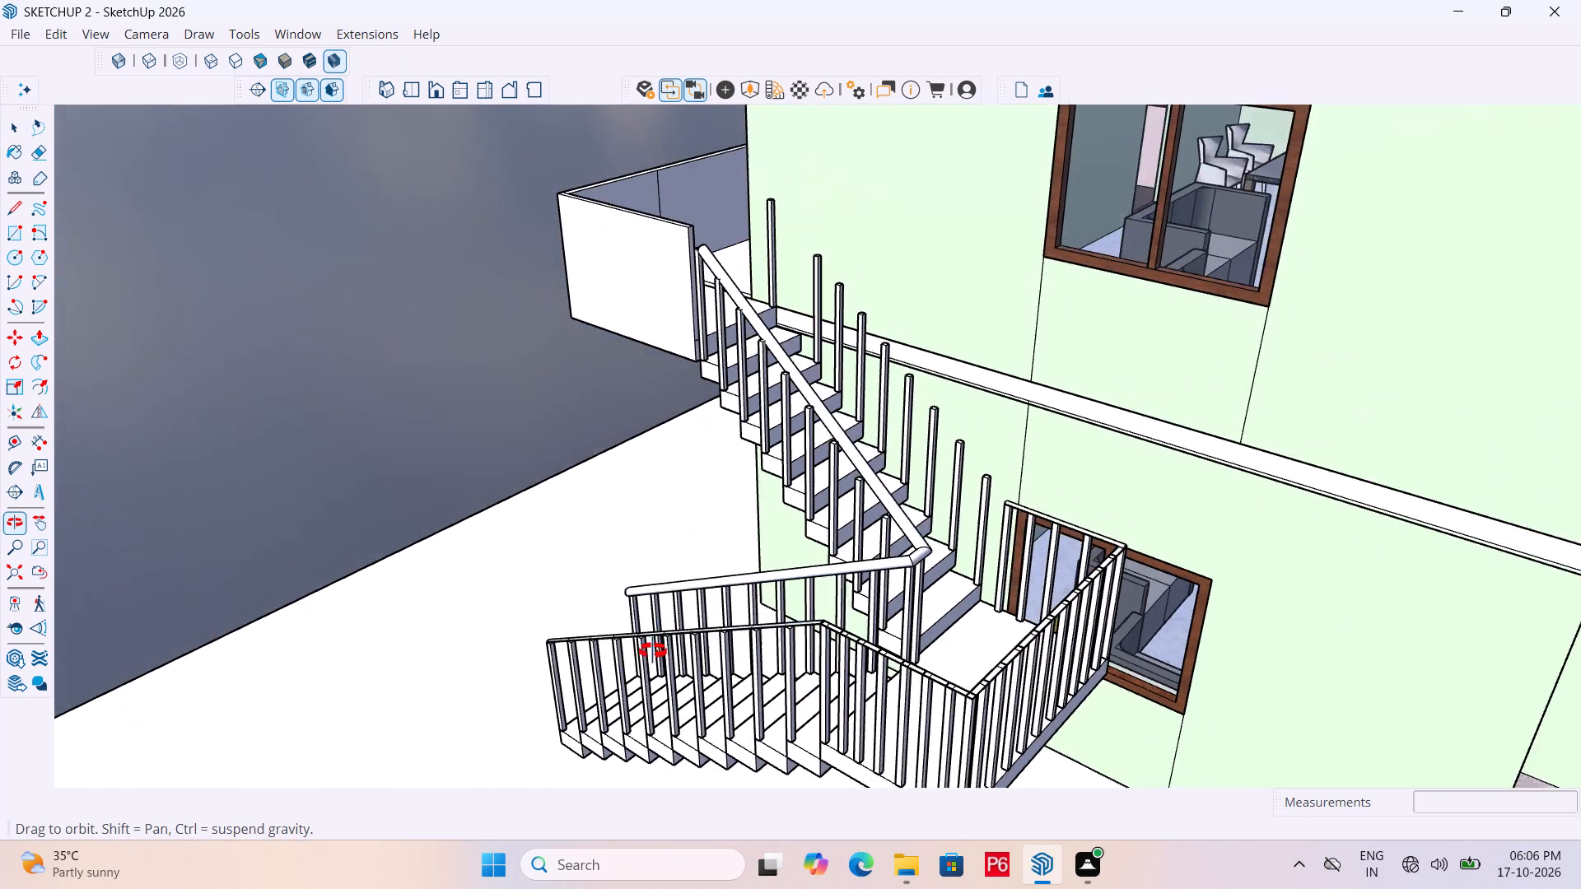
pyautogui.moveTo(653, 651); pyautogui.dragTo(625, 680, button='middle')
pyautogui.scroll(-5, 618, 342)
pyautogui.moveTo(730, 495); pyautogui.dragTo(707, 580, button='middle')
pyautogui.scroll(6, 703, 633)
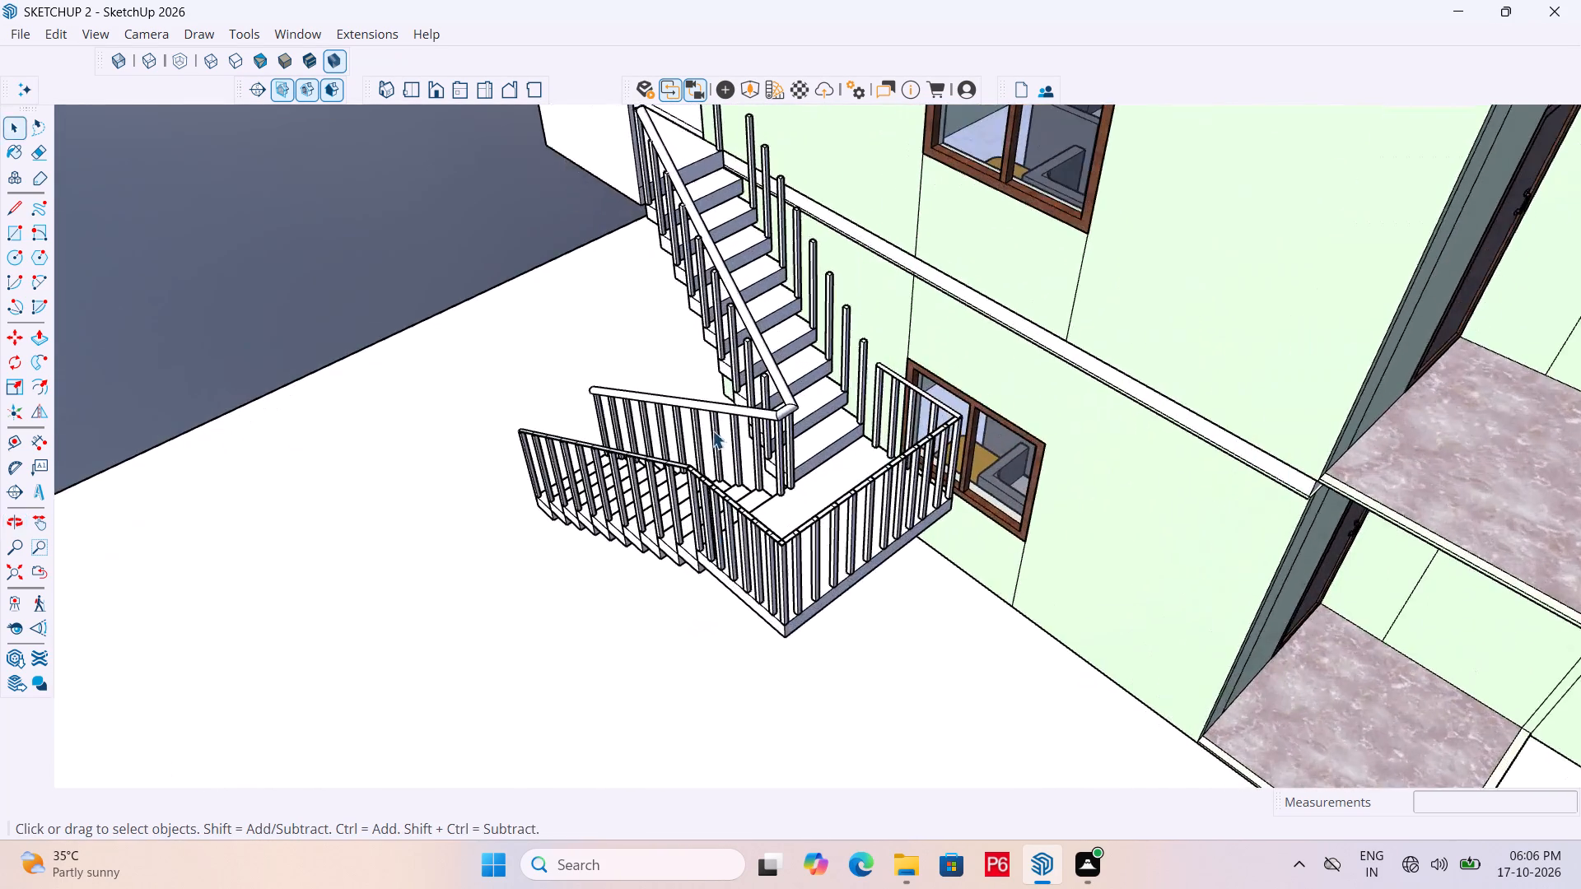
pyautogui.scroll(5, 712, 431)
pyautogui.scroll(4, 677, 505)
pyautogui.click(686, 508)
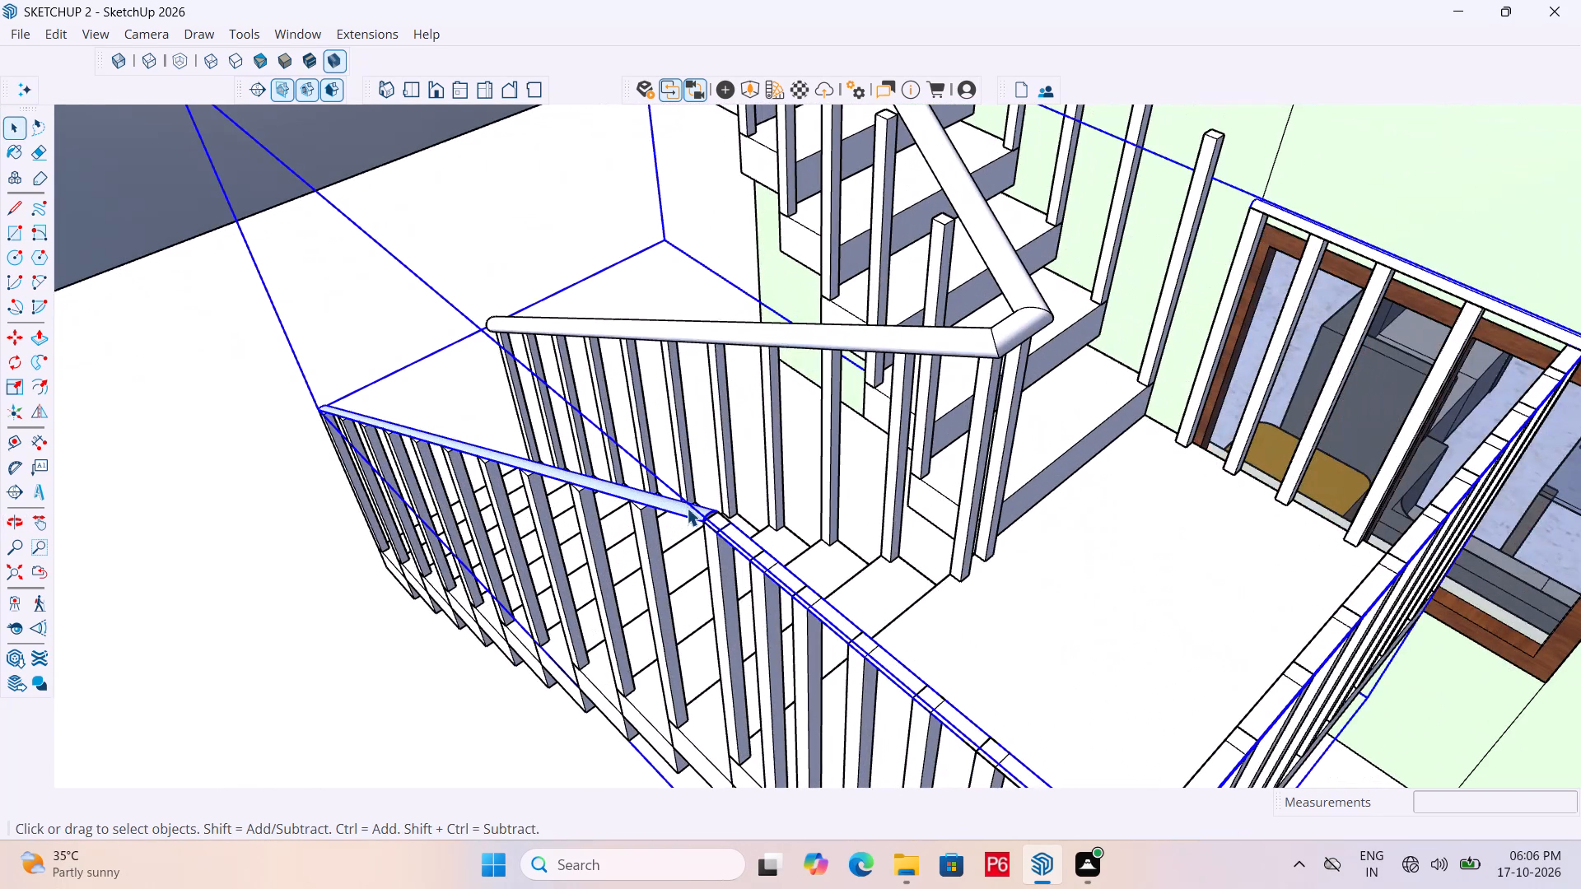
pyautogui.press('Delete')
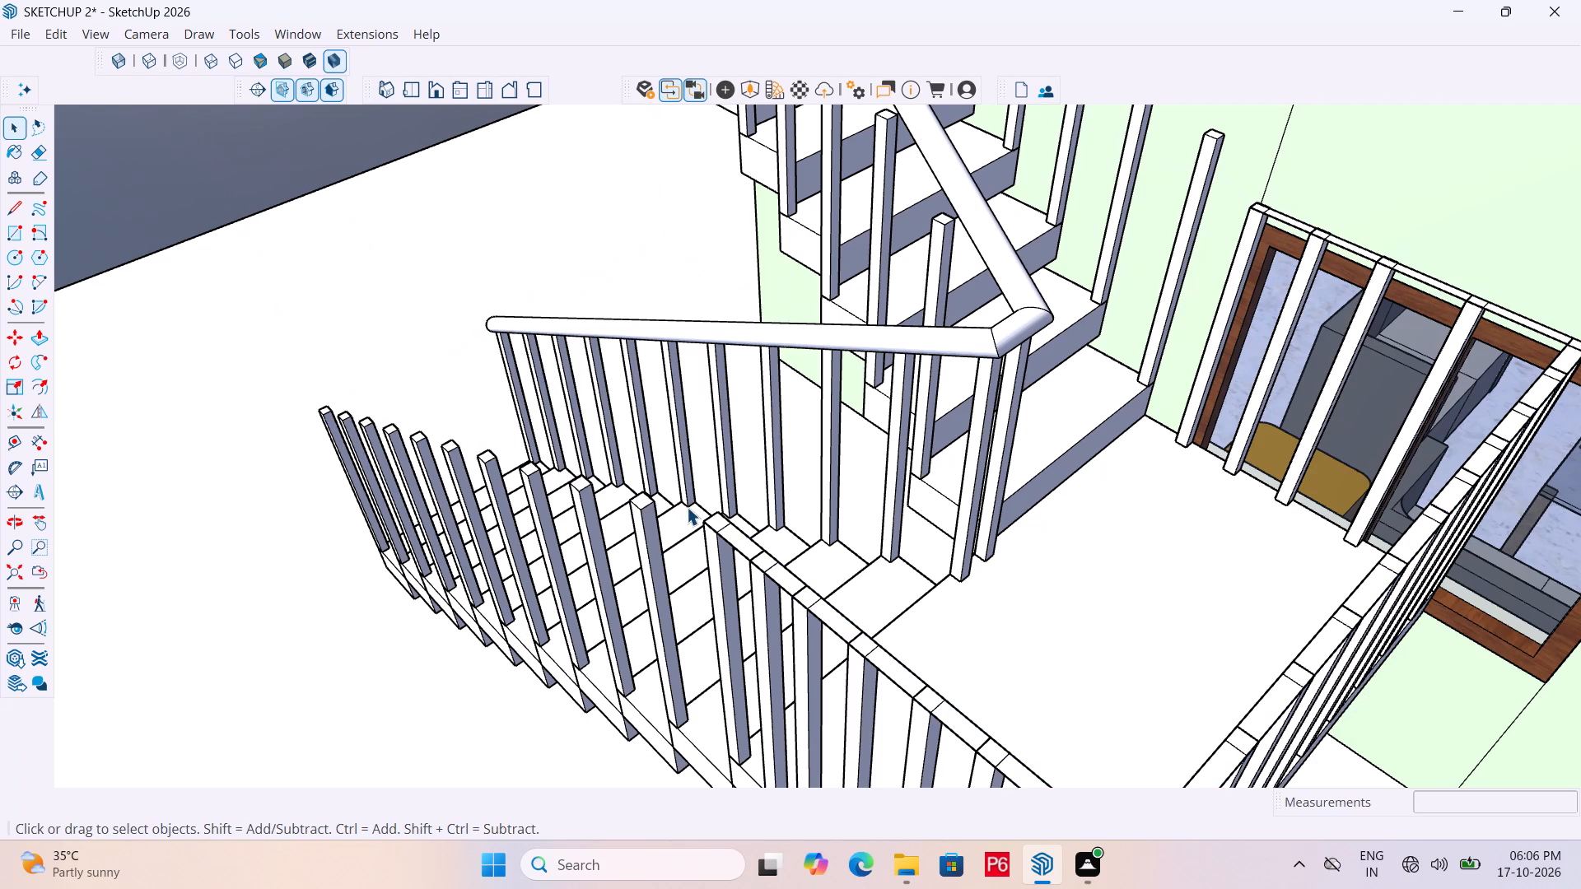
# Erase the flat strip joining the post tops on the mid-landing's short side beside the lower flight.
pyautogui.click(748, 546)
pyautogui.scroll(-5, 546, 464)
pyautogui.moveTo(645, 501); pyautogui.dragTo(831, 583, button='middle')
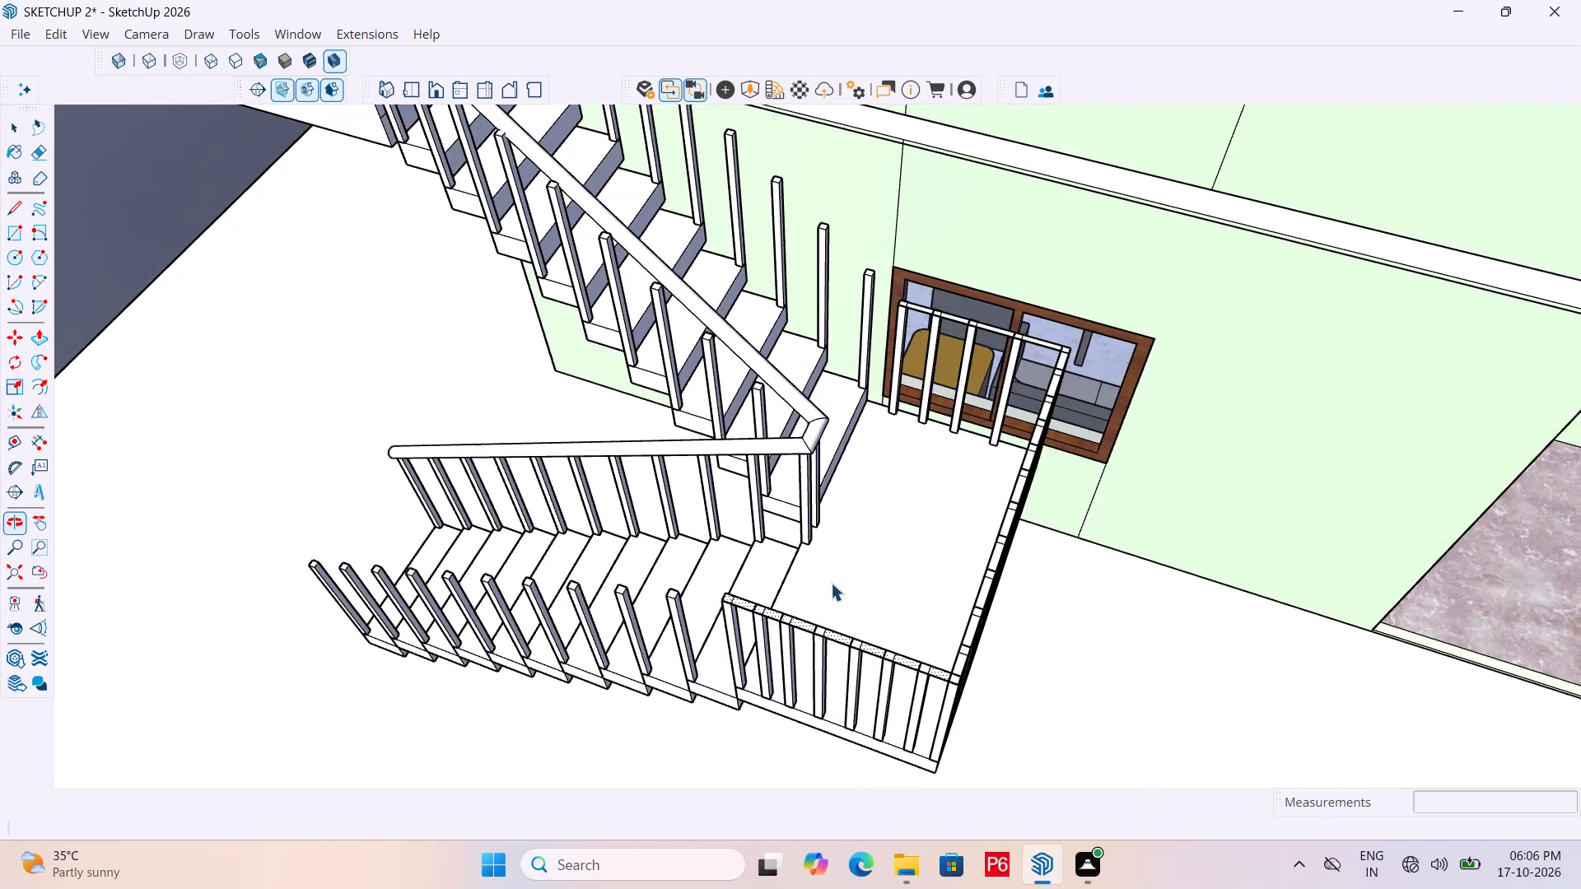
pyautogui.scroll(4, 828, 490)
pyautogui.click(808, 400)
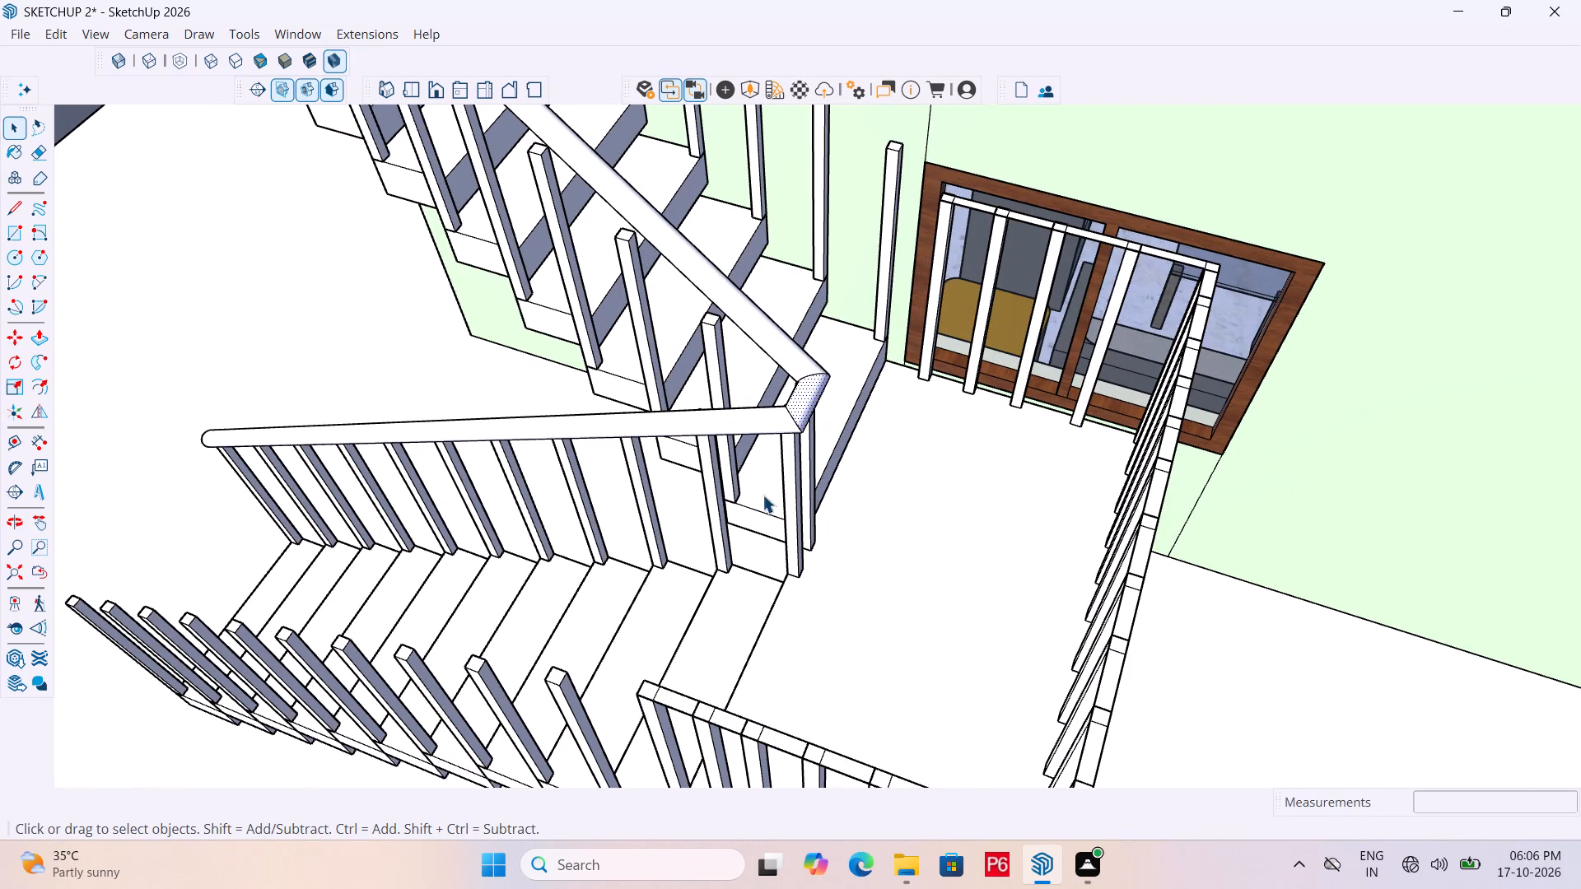
pyautogui.press('space')
pyautogui.scroll(-4, 721, 394)
pyautogui.scroll(7, 693, 598)
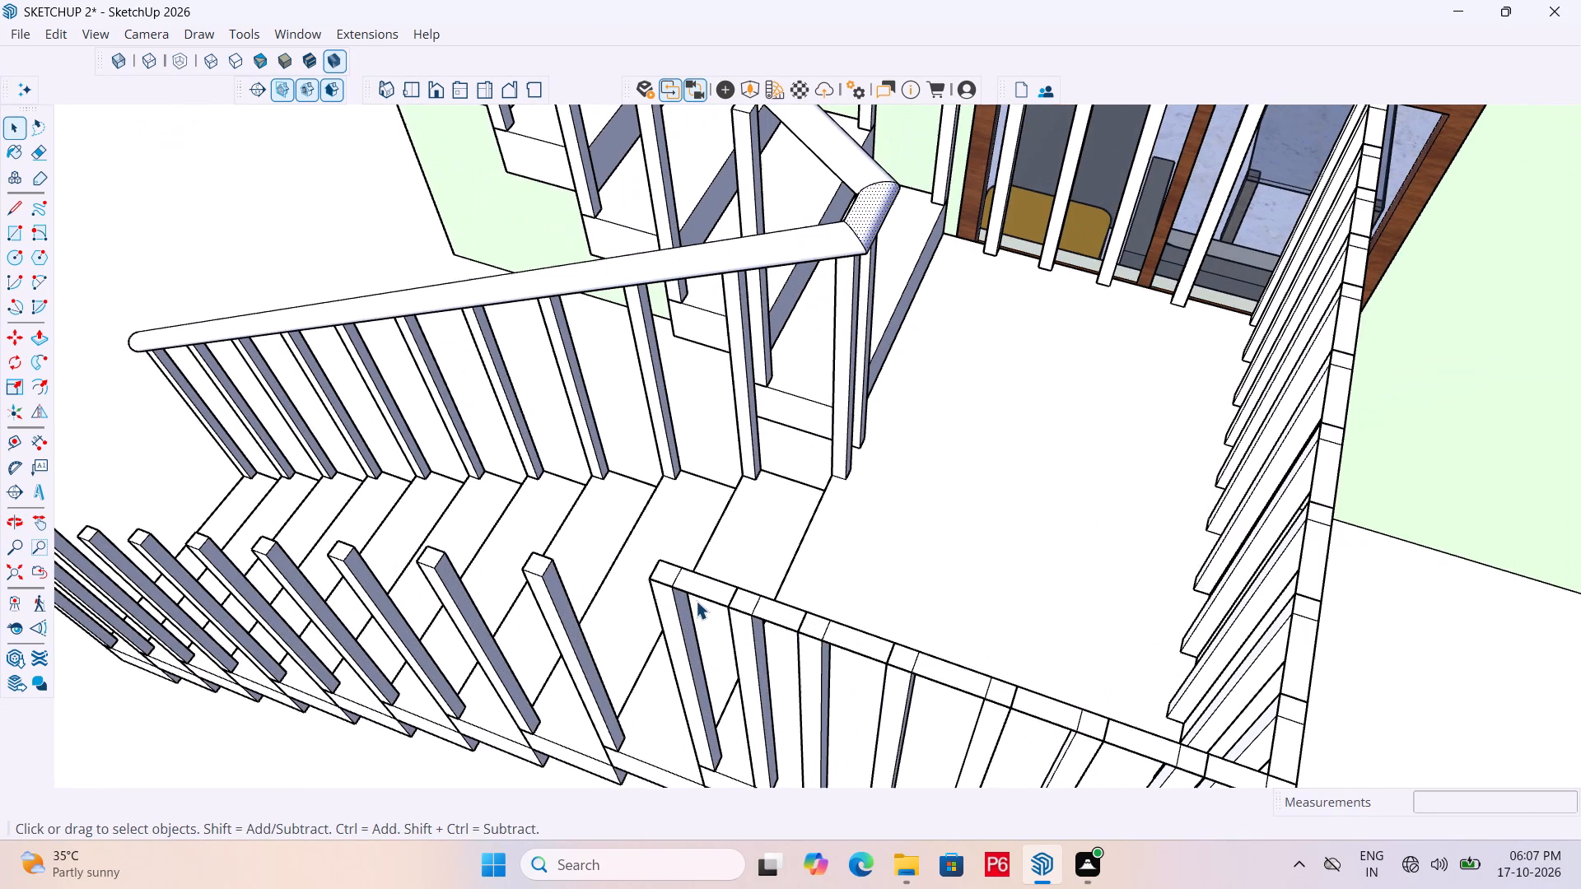
pyautogui.press('e')
pyautogui.moveTo(698, 608); pyautogui.dragTo(719, 579)
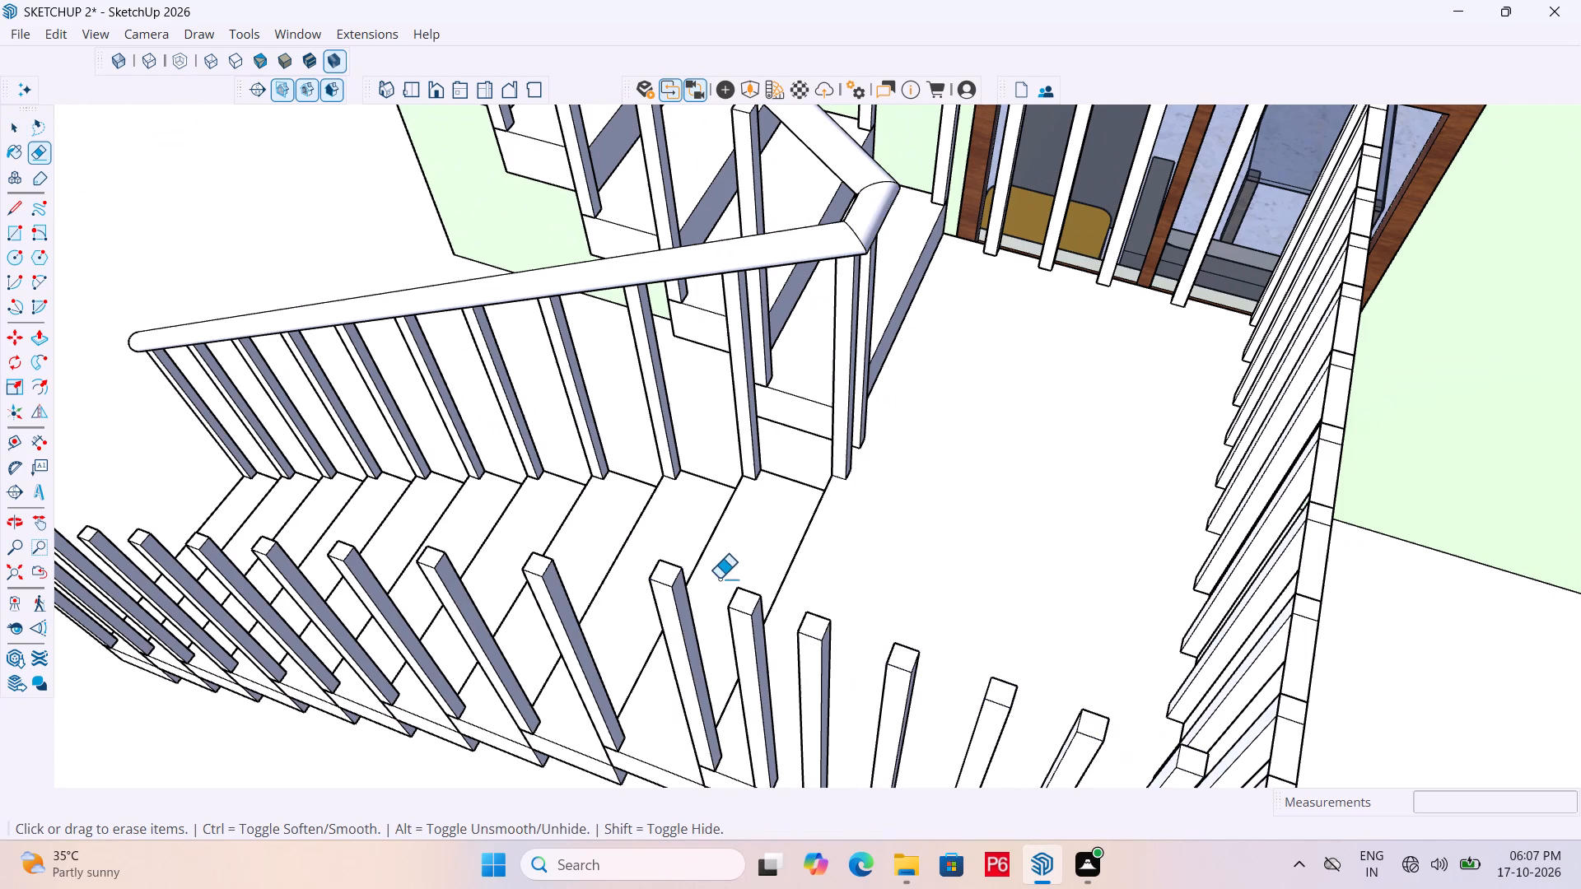
# Erase the flat strips joining the post tops along the mid-landing's long outer side and its short side by the house wall.
pyautogui.scroll(-5, 515, 604)
pyautogui.scroll(6, 954, 623)
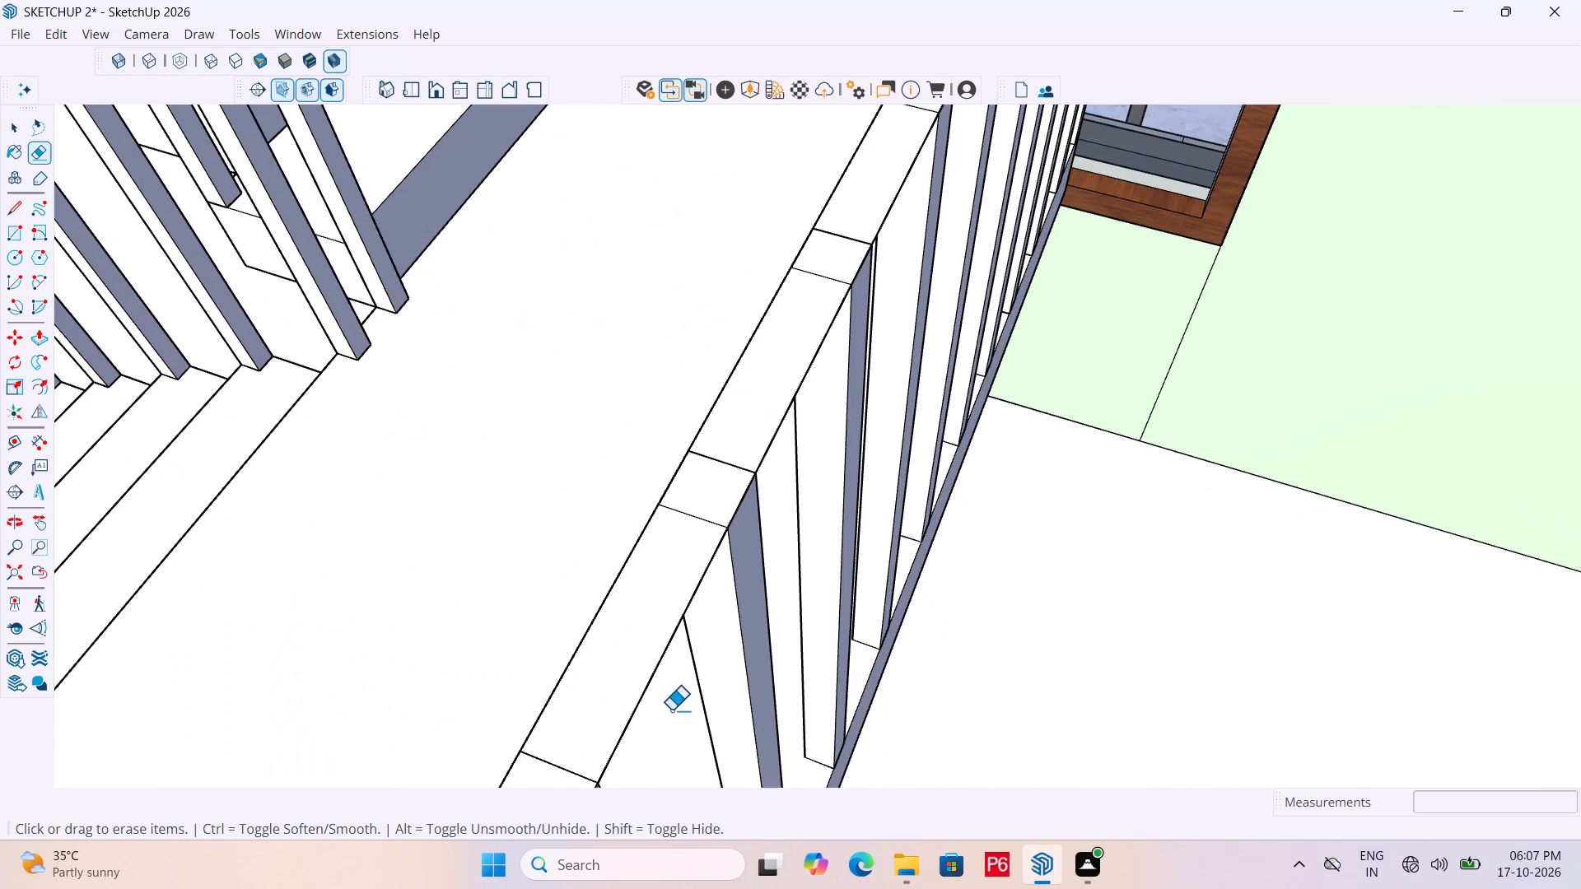
pyautogui.moveTo(665, 698); pyautogui.dragTo(596, 583)
pyautogui.scroll(-7, 694, 551)
pyautogui.scroll(-6, 892, 572)
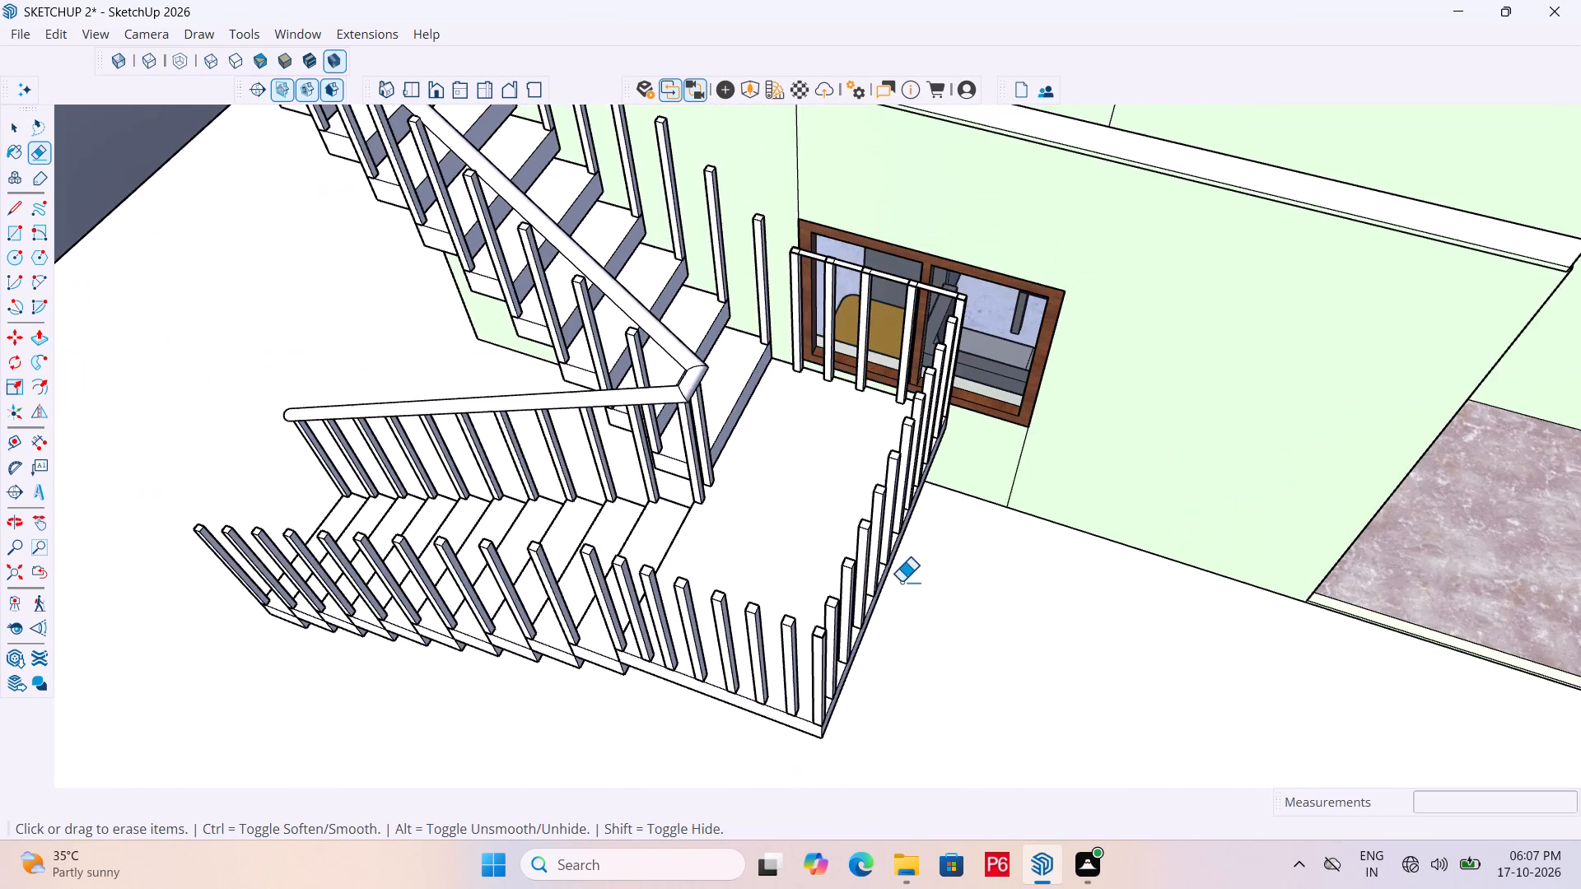
pyautogui.scroll(-1, 901, 582)
pyautogui.scroll(11, 901, 298)
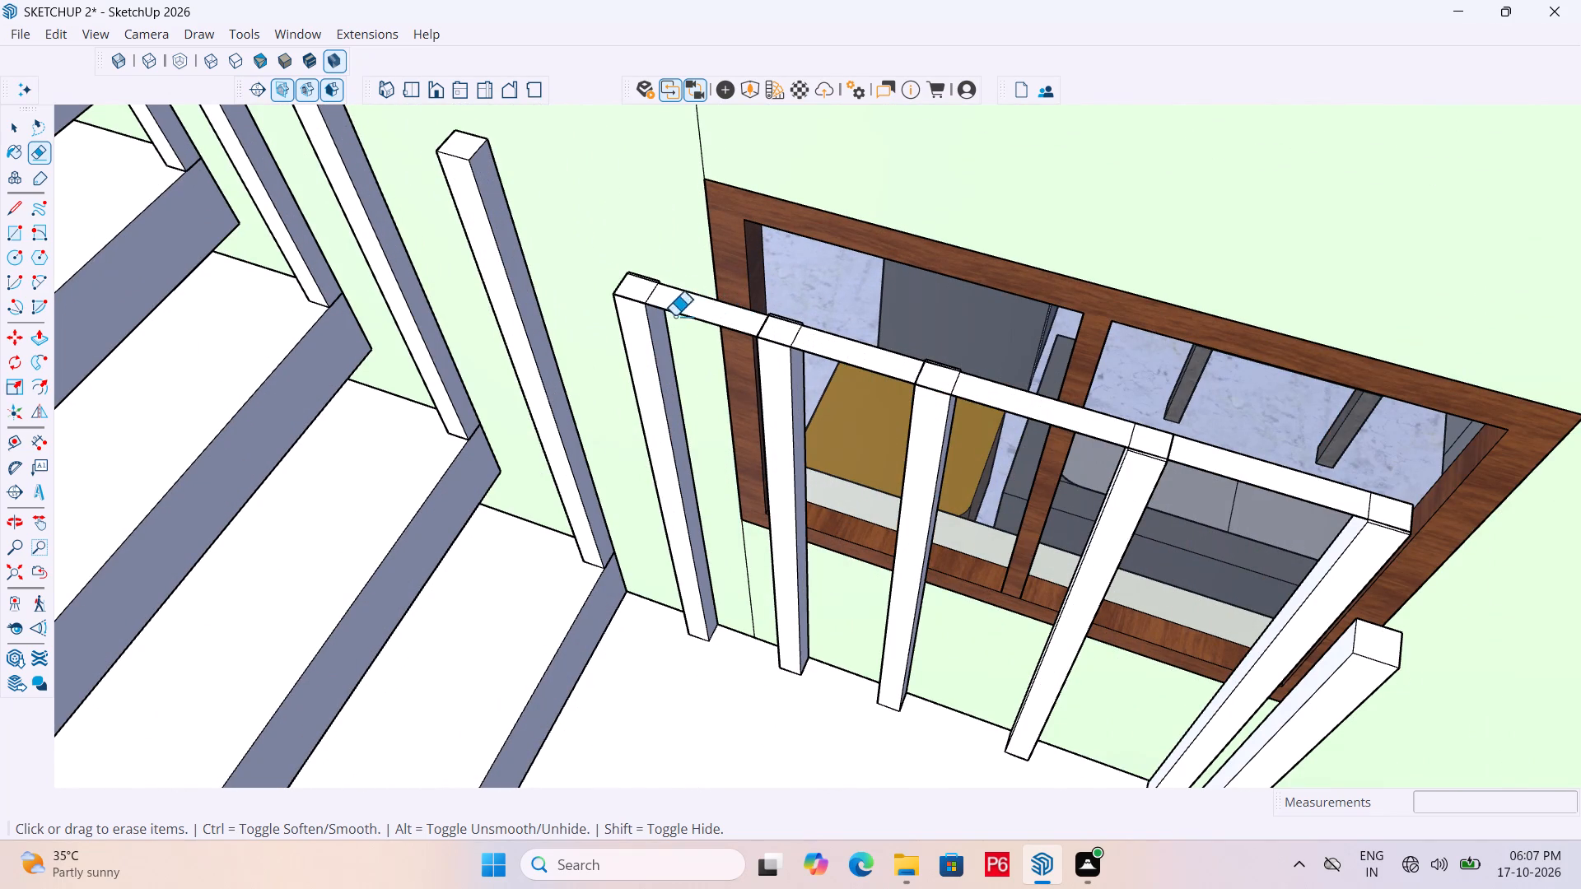
pyautogui.moveTo(677, 315); pyautogui.dragTo(691, 297)
pyautogui.doubleClick(691, 297)
pyautogui.scroll(-5, 672, 323)
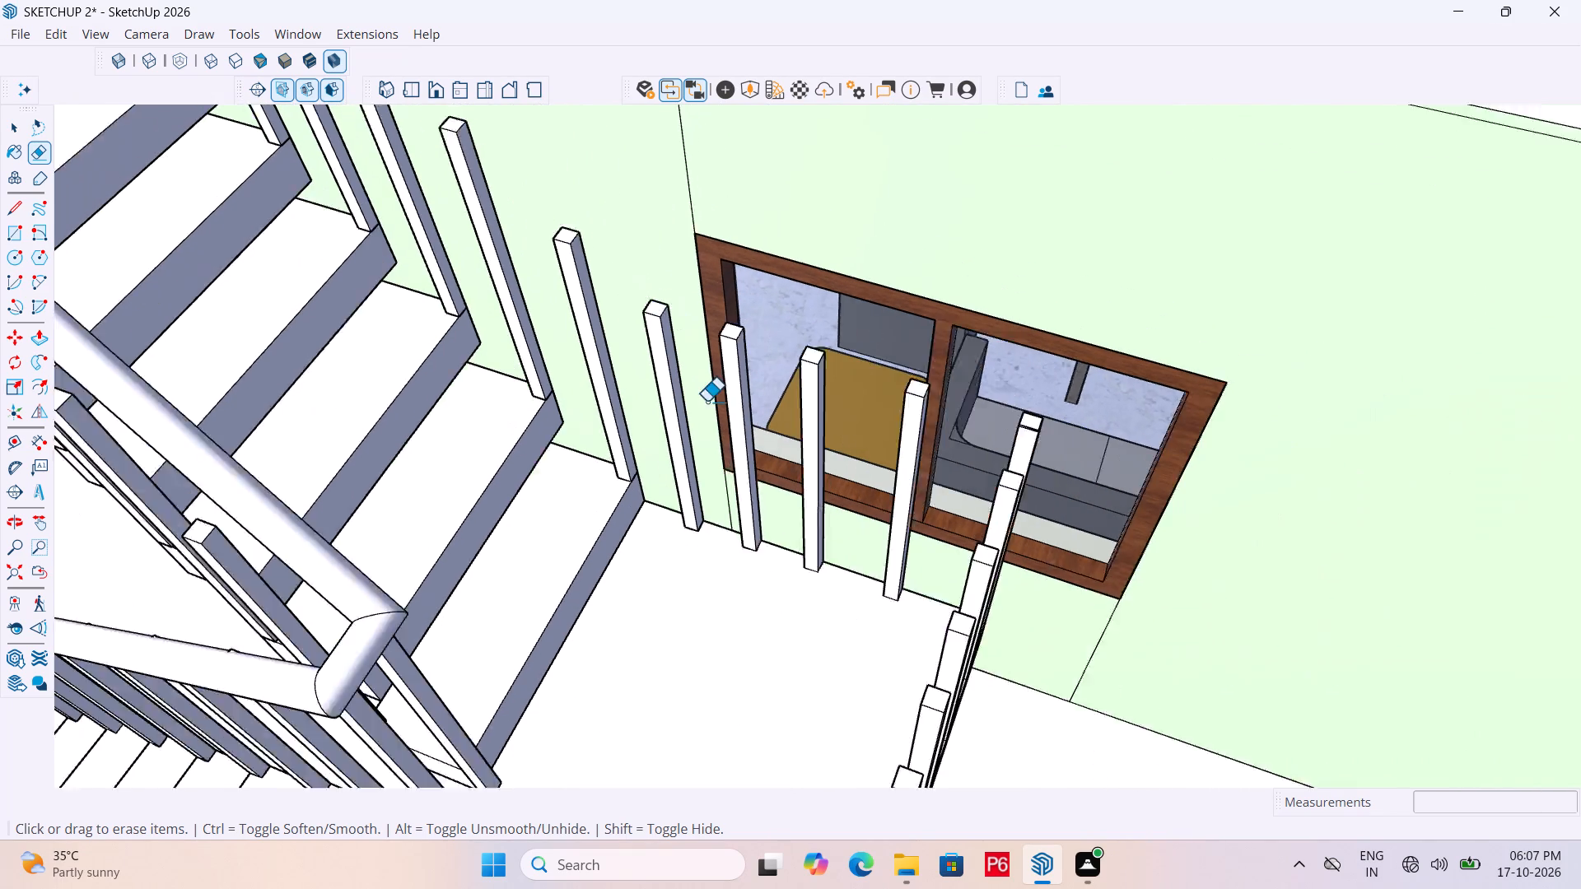
pyautogui.scroll(-1, 707, 402)
pyautogui.scroll(-6, 930, 472)
pyautogui.scroll(-3, 958, 567)
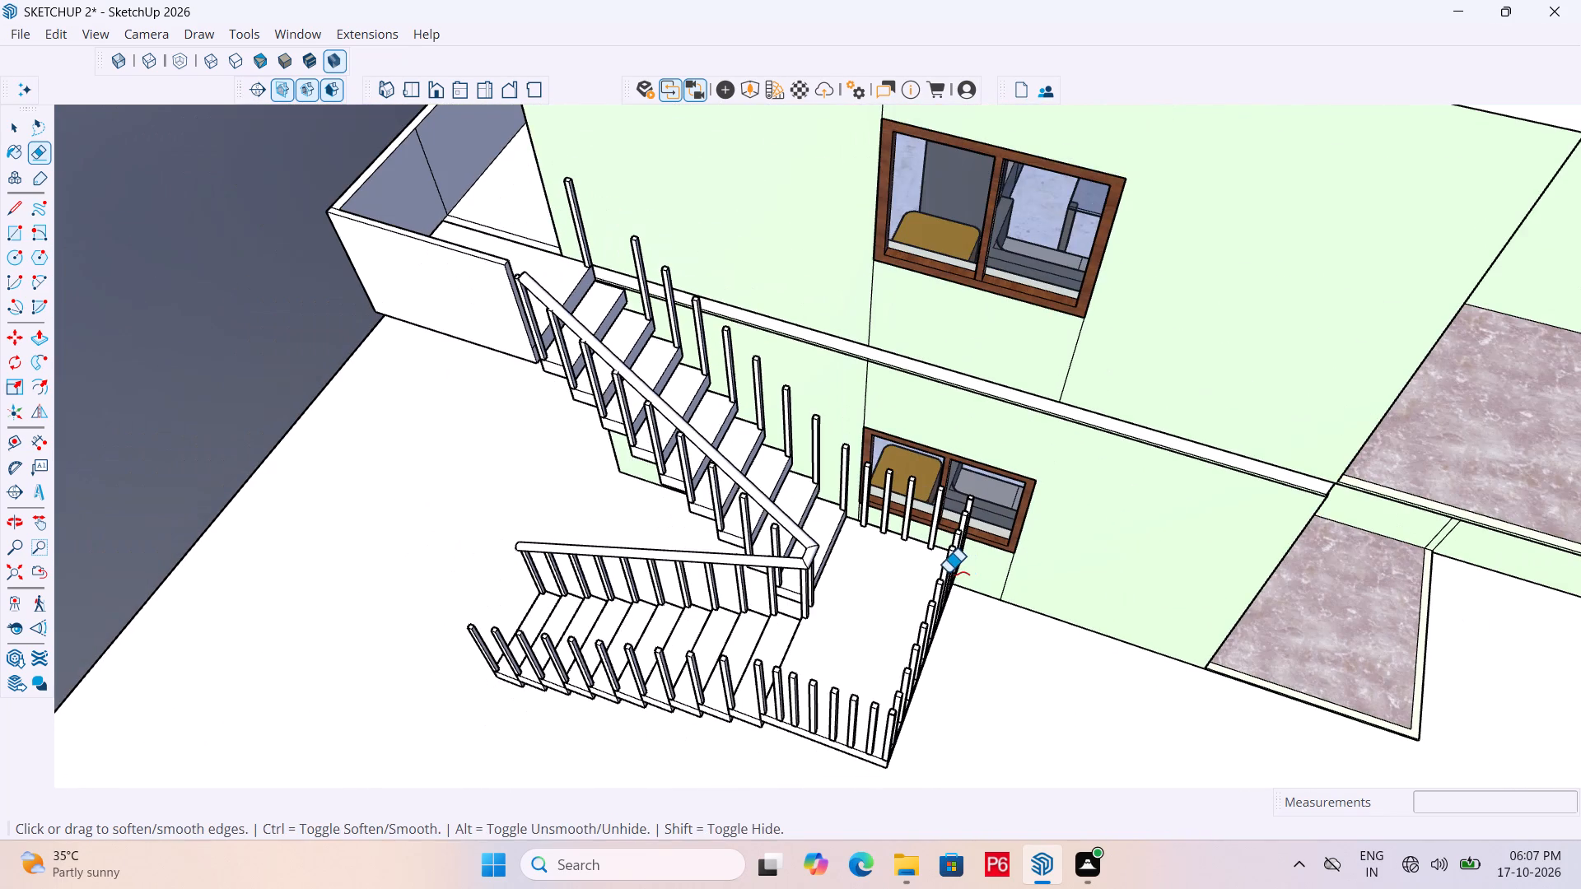
# Save the model.
pyautogui.hotkey('ctrl', 's')
pyautogui.hotkey('ctrl', 's')
pyautogui.hotkey('ctrl', 's')
pyautogui.hotkey('ctrl', 's')
pyautogui.hotkey('ctrl', 's')
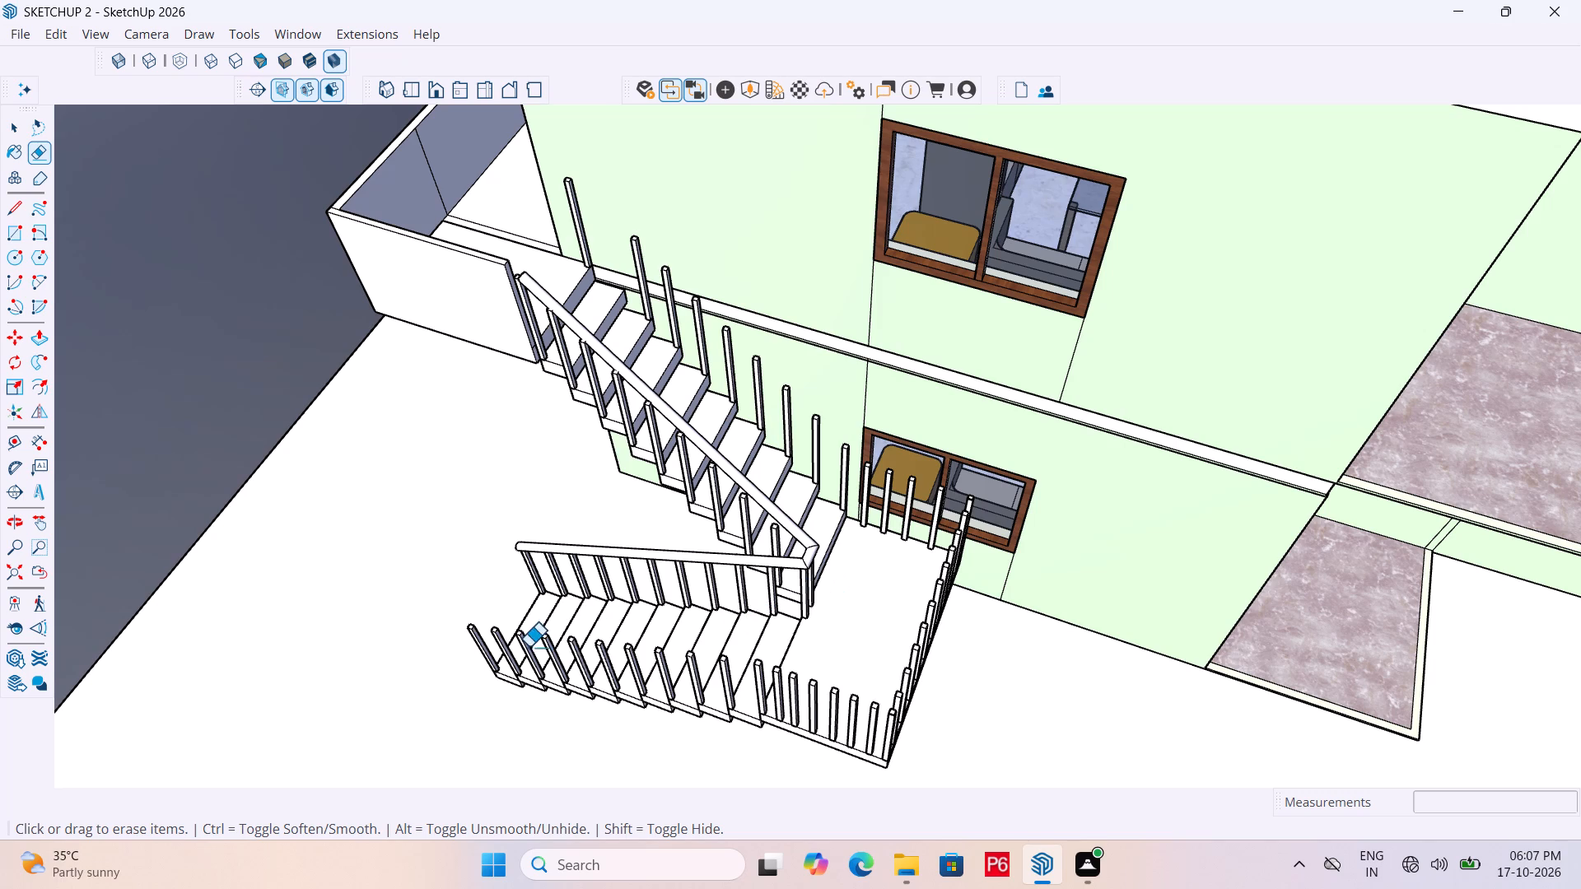
# Draw a path line about 10' 6" long over the lower flight's outer post tops, from the bottom post to the first mid-landing post.
pyautogui.moveTo(539, 667); pyautogui.dragTo(698, 672, button='middle')
pyautogui.press('l')
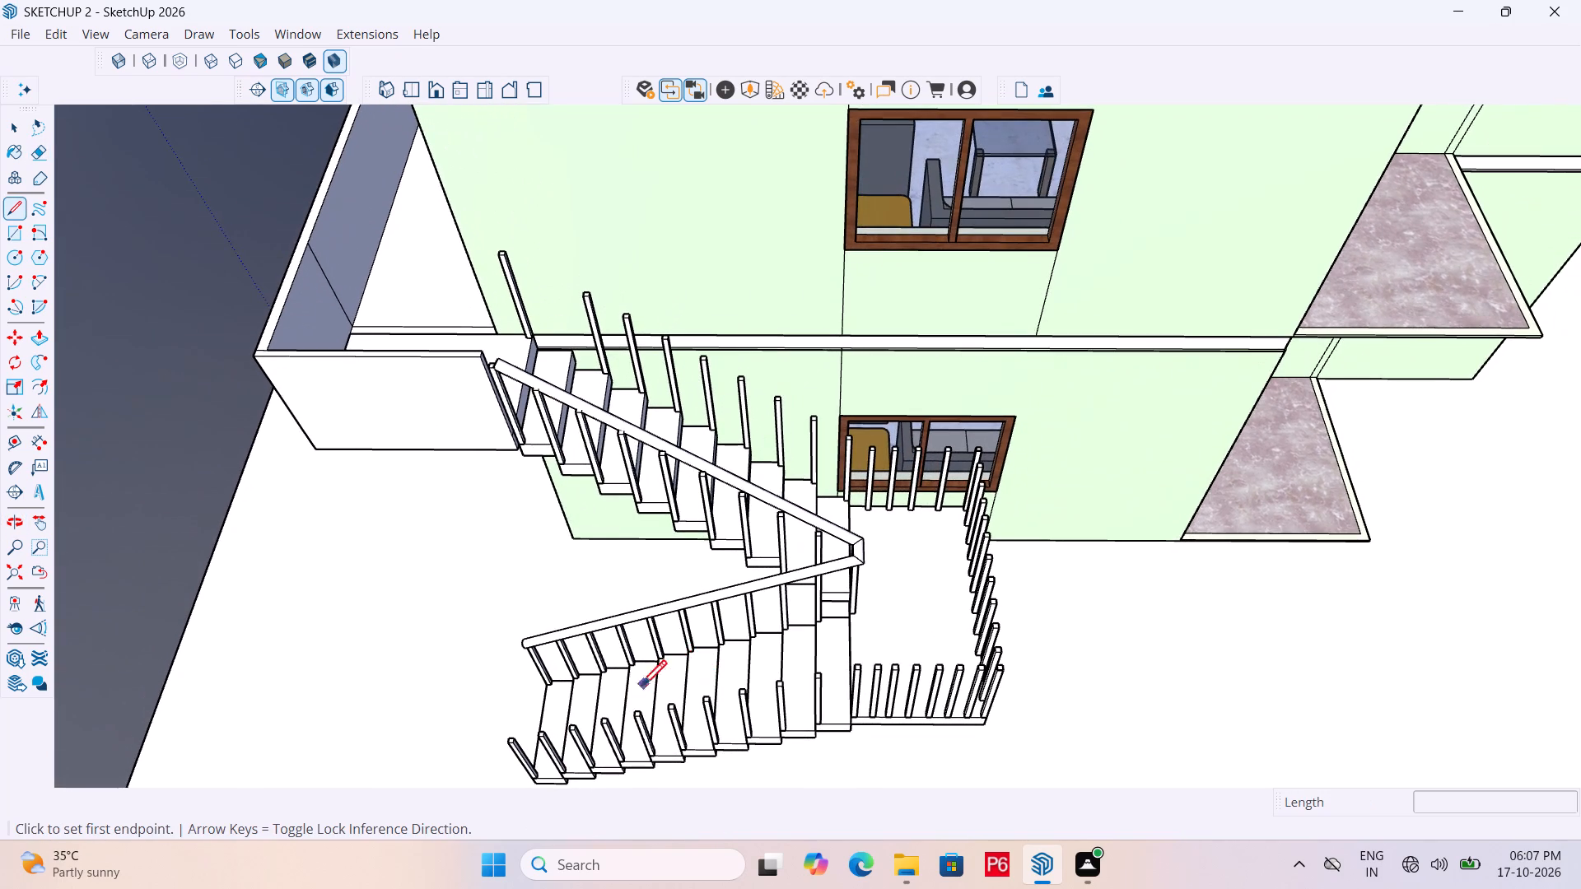
pyautogui.scroll(17, 612, 726)
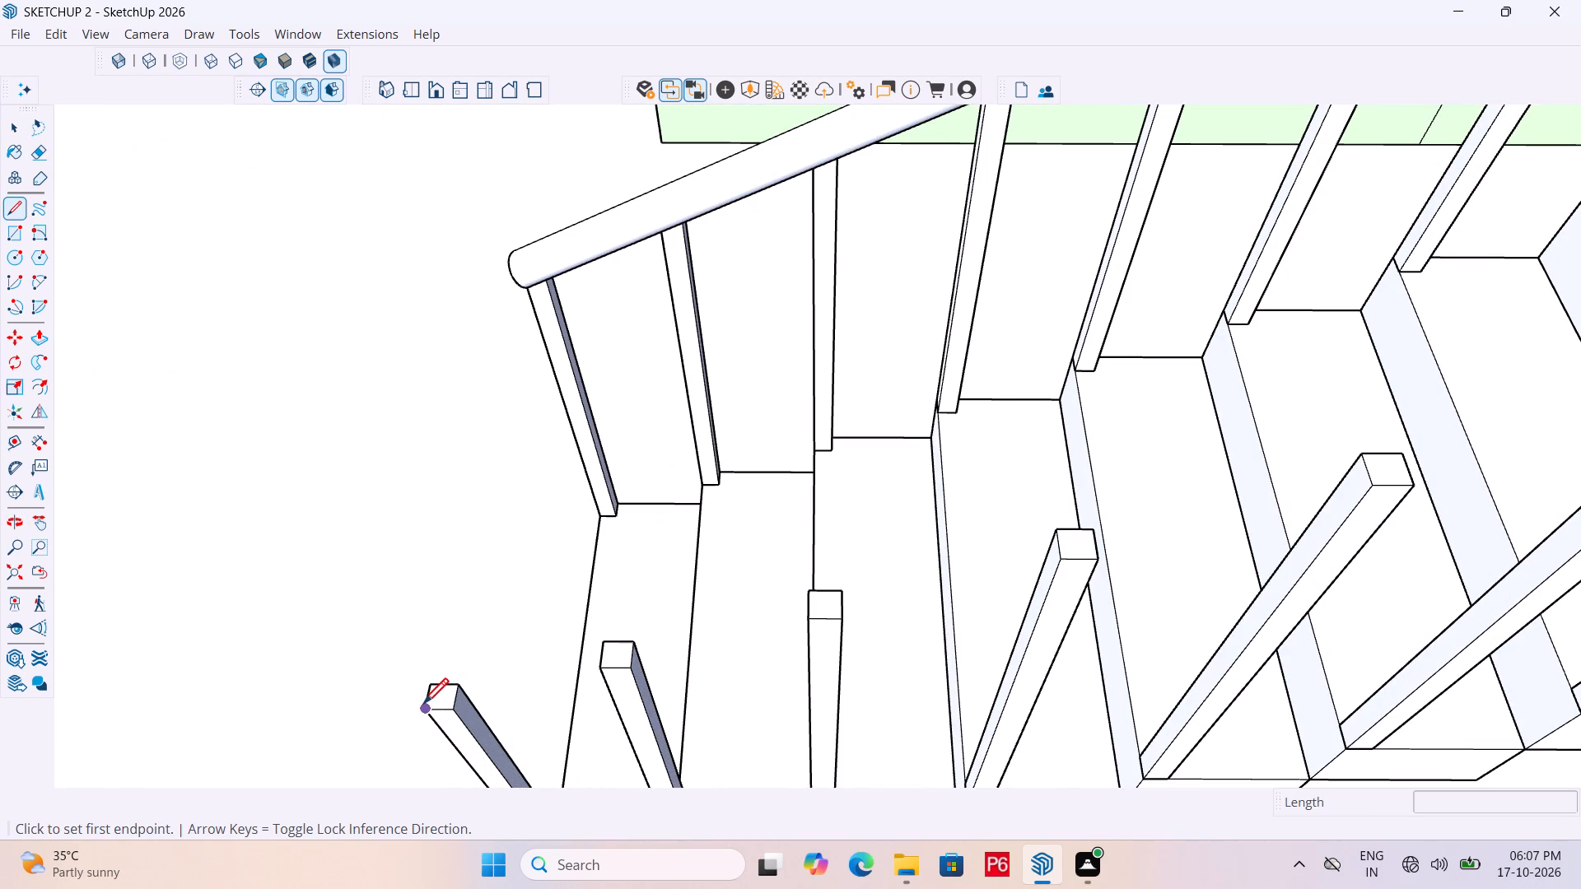
pyautogui.click(427, 705)
pyautogui.scroll(-7, 247, 621)
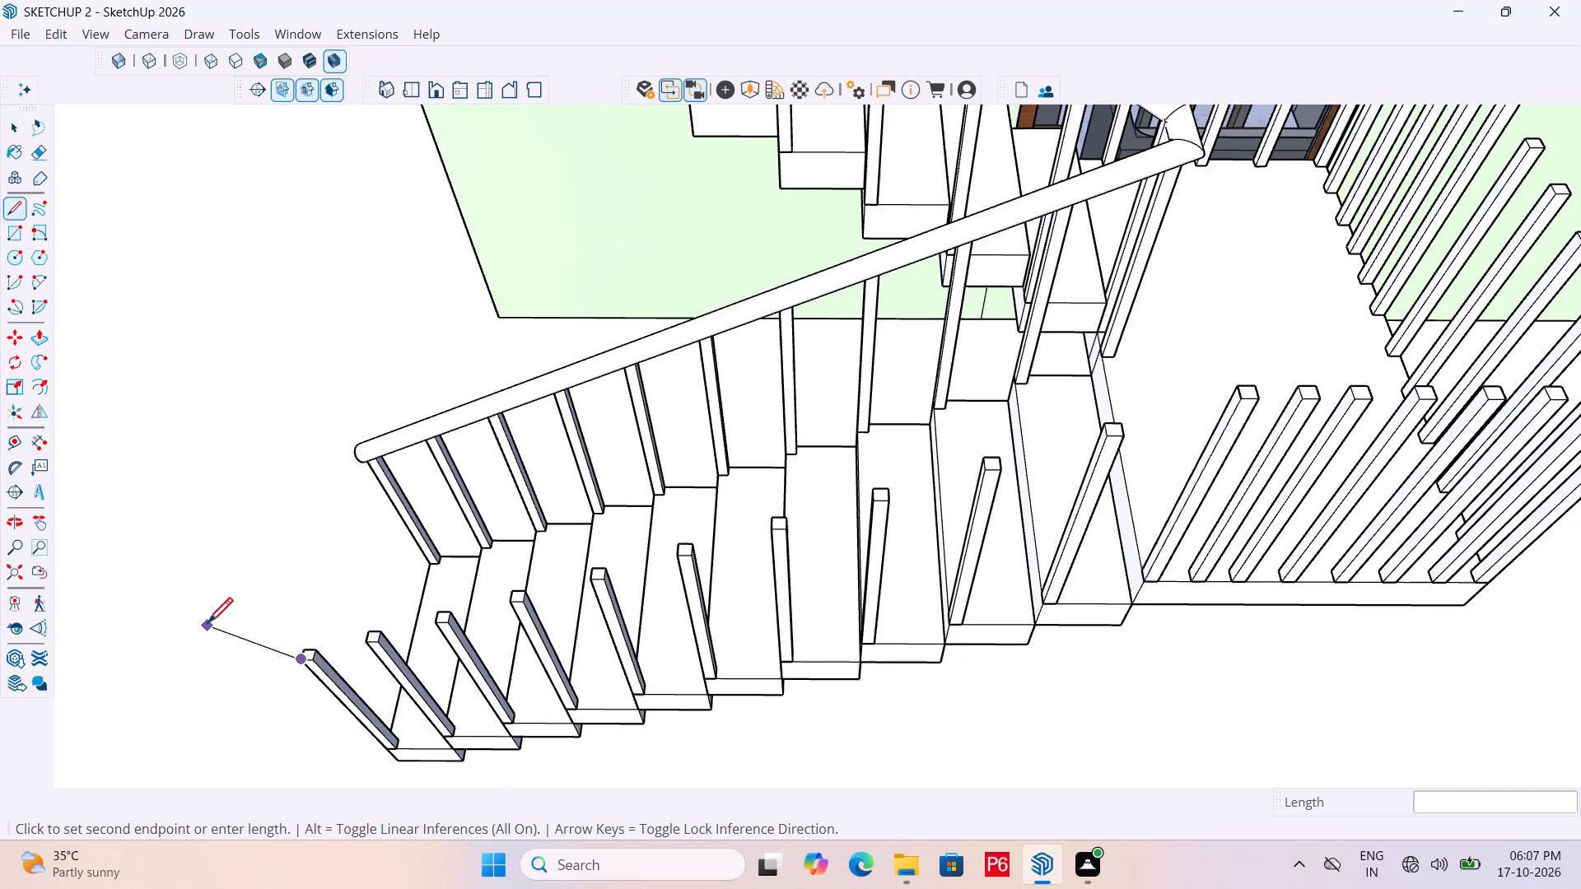
pyautogui.scroll(-7, 470, 671)
pyautogui.scroll(5, 746, 601)
pyautogui.scroll(6, 819, 552)
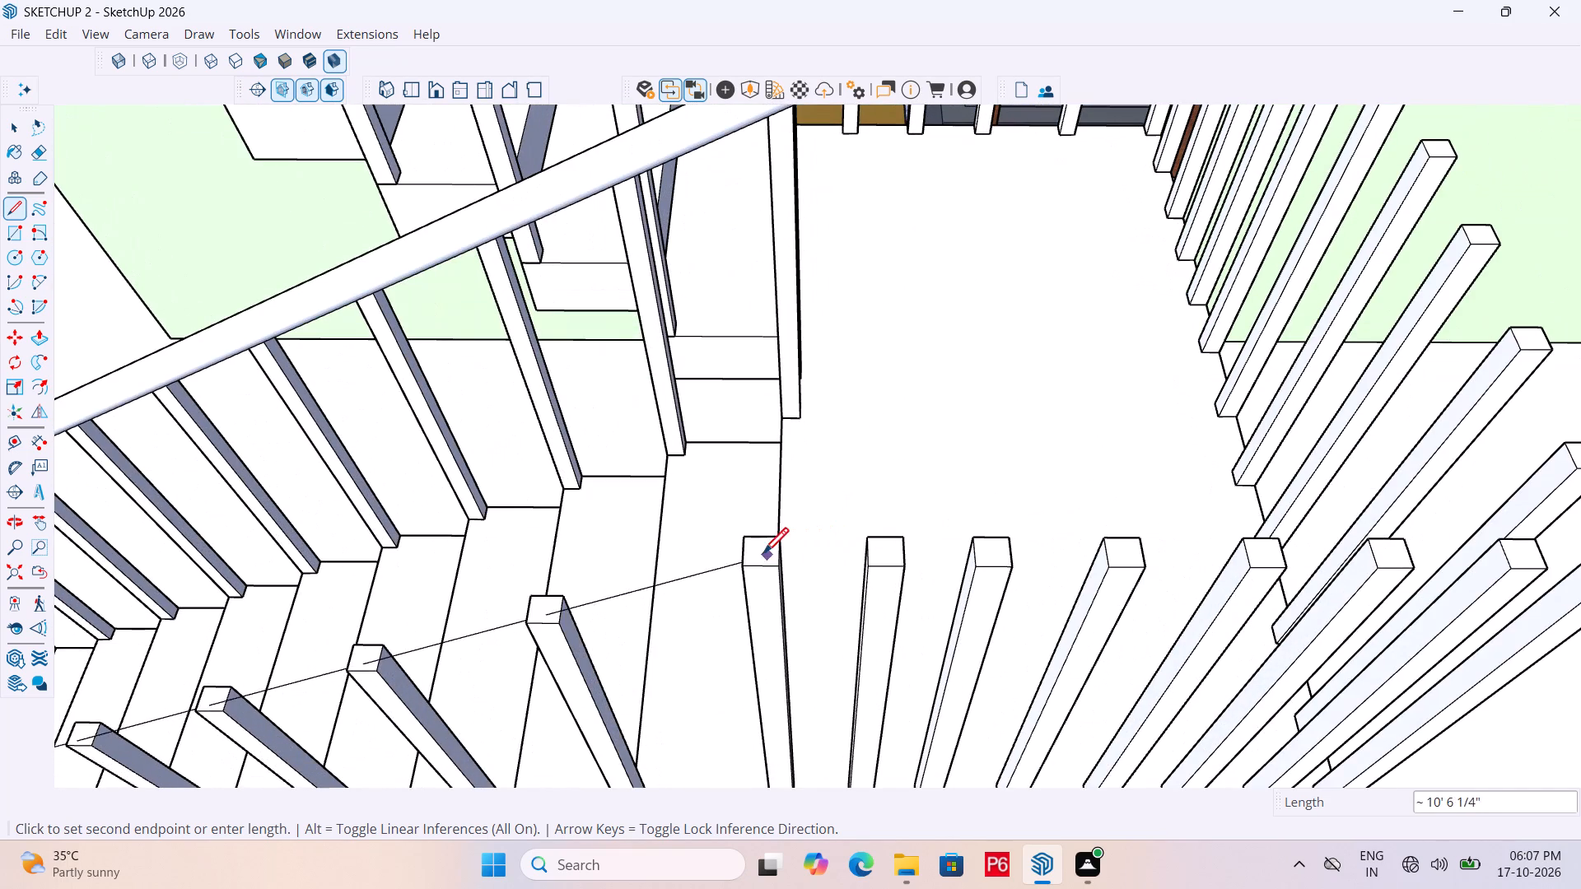
pyautogui.click(748, 570)
# Continue the path line 3' 5" over the mid-landing's short-side post tops to the outer corner post.
pyautogui.scroll(-7, 483, 583)
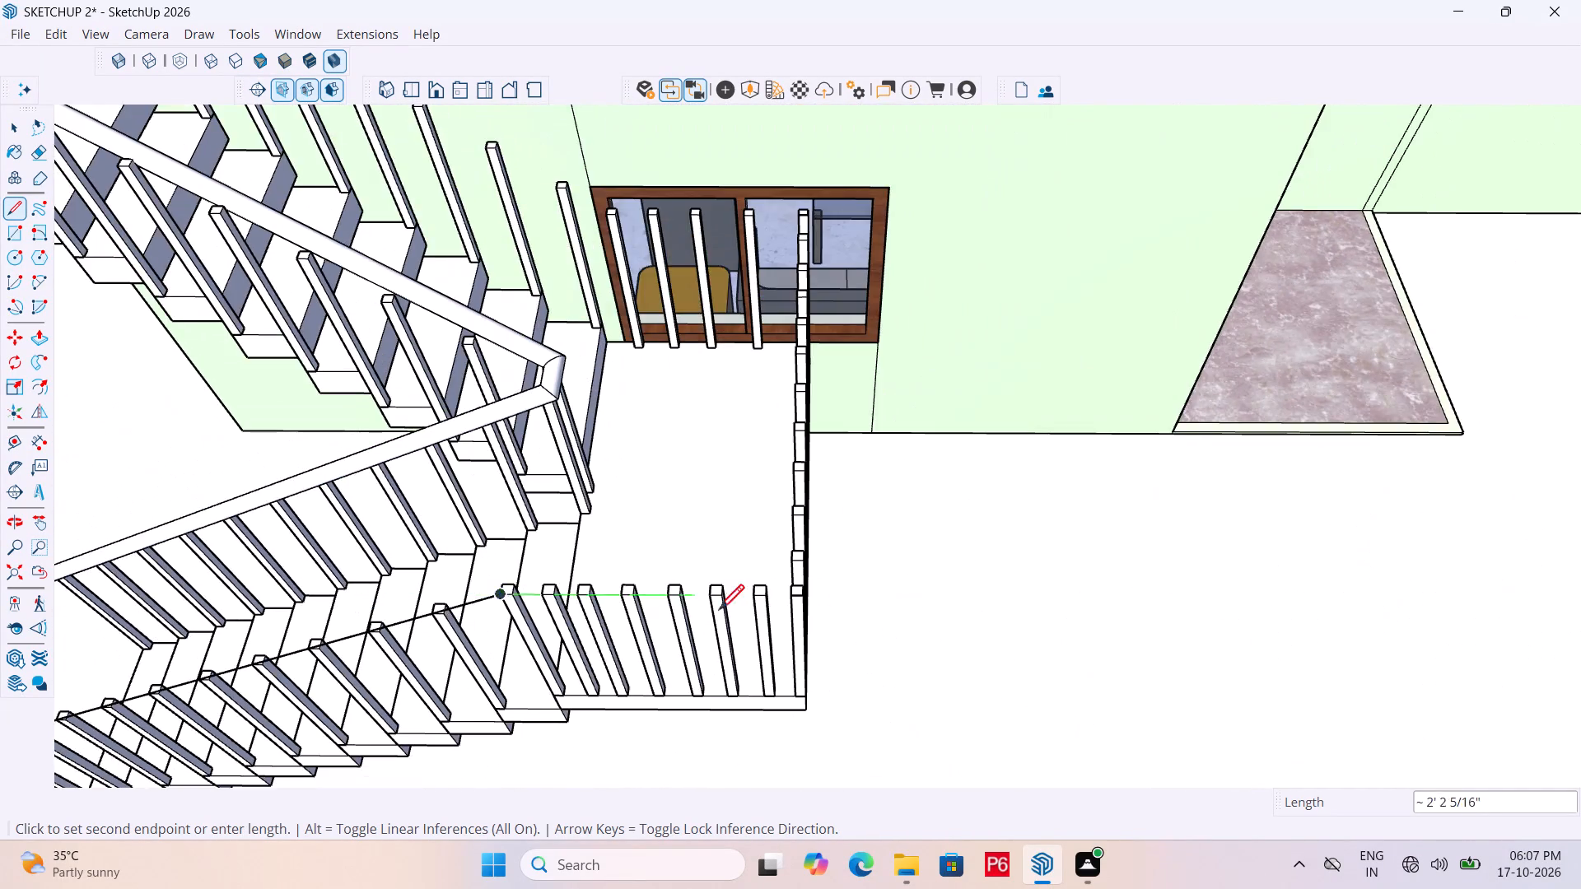
pyautogui.scroll(9, 810, 607)
pyautogui.click(795, 577)
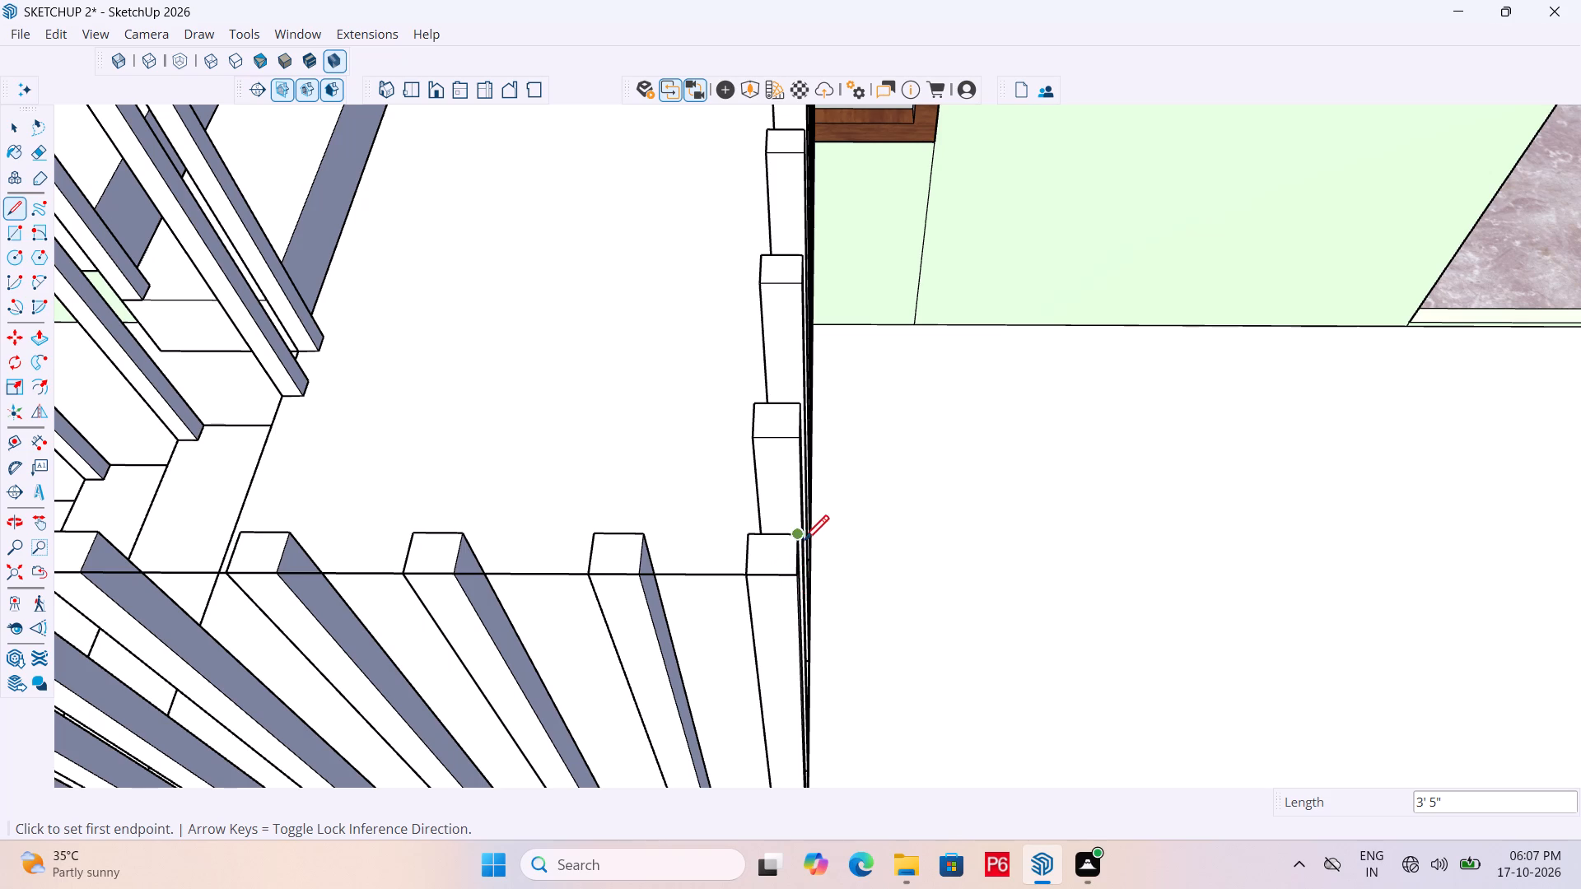
# Continue the path line about 6' 2" over the mid-landing's long-side post tops, from the outer corner post to the corner post by the house wall.
pyautogui.scroll(-5, 806, 527)
pyautogui.moveTo(899, 561); pyautogui.dragTo(422, 560, button='middle')
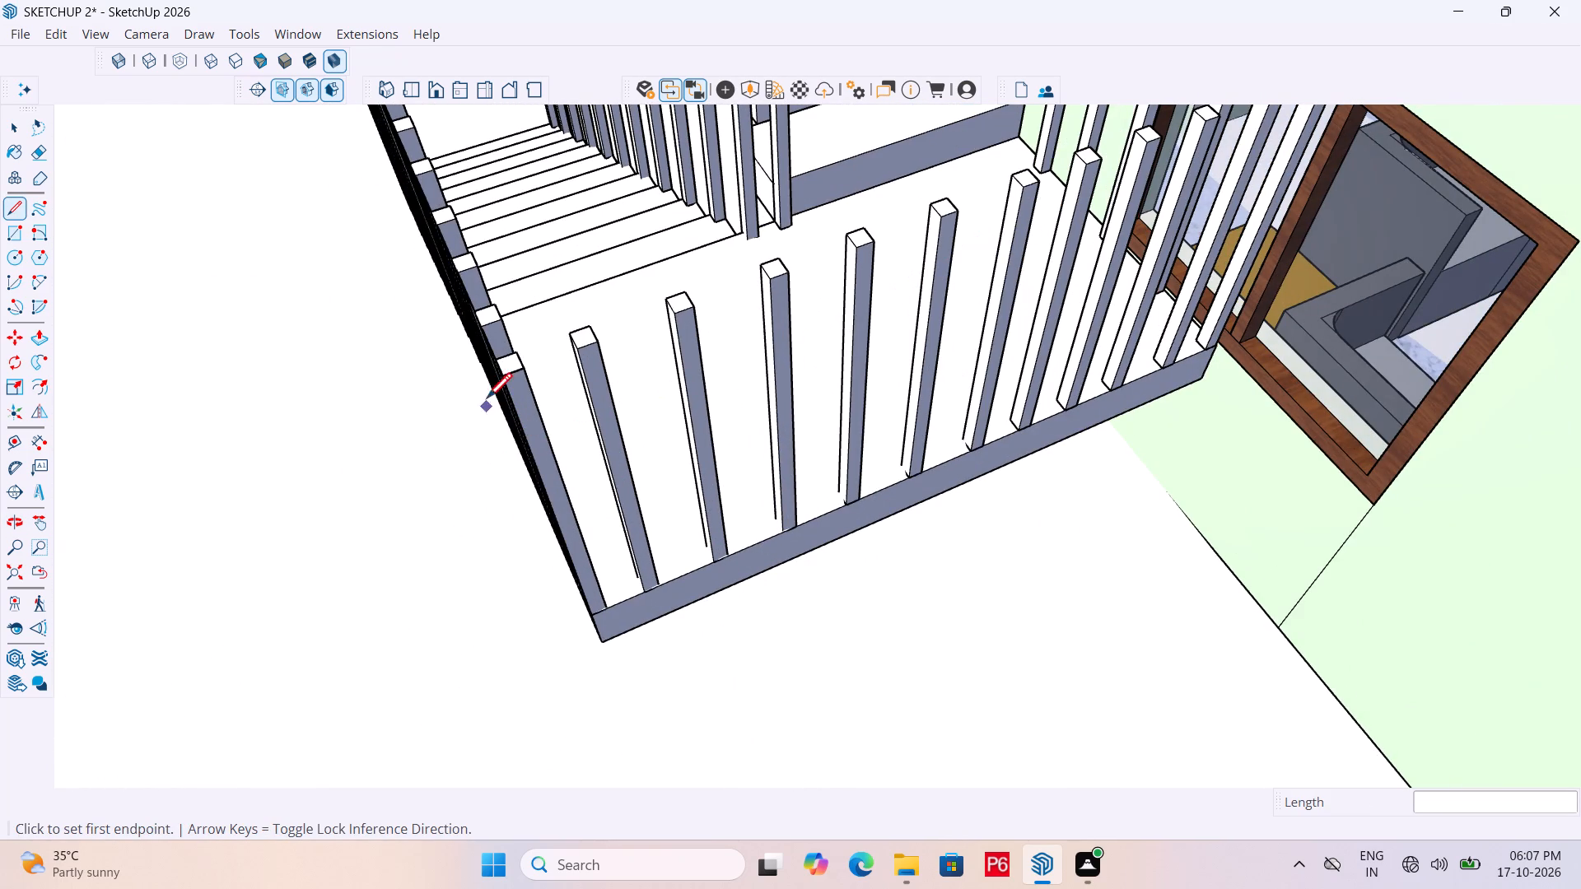
pyautogui.scroll(10, 507, 361)
pyautogui.moveTo(514, 404); pyautogui.dragTo(602, 399, button='middle')
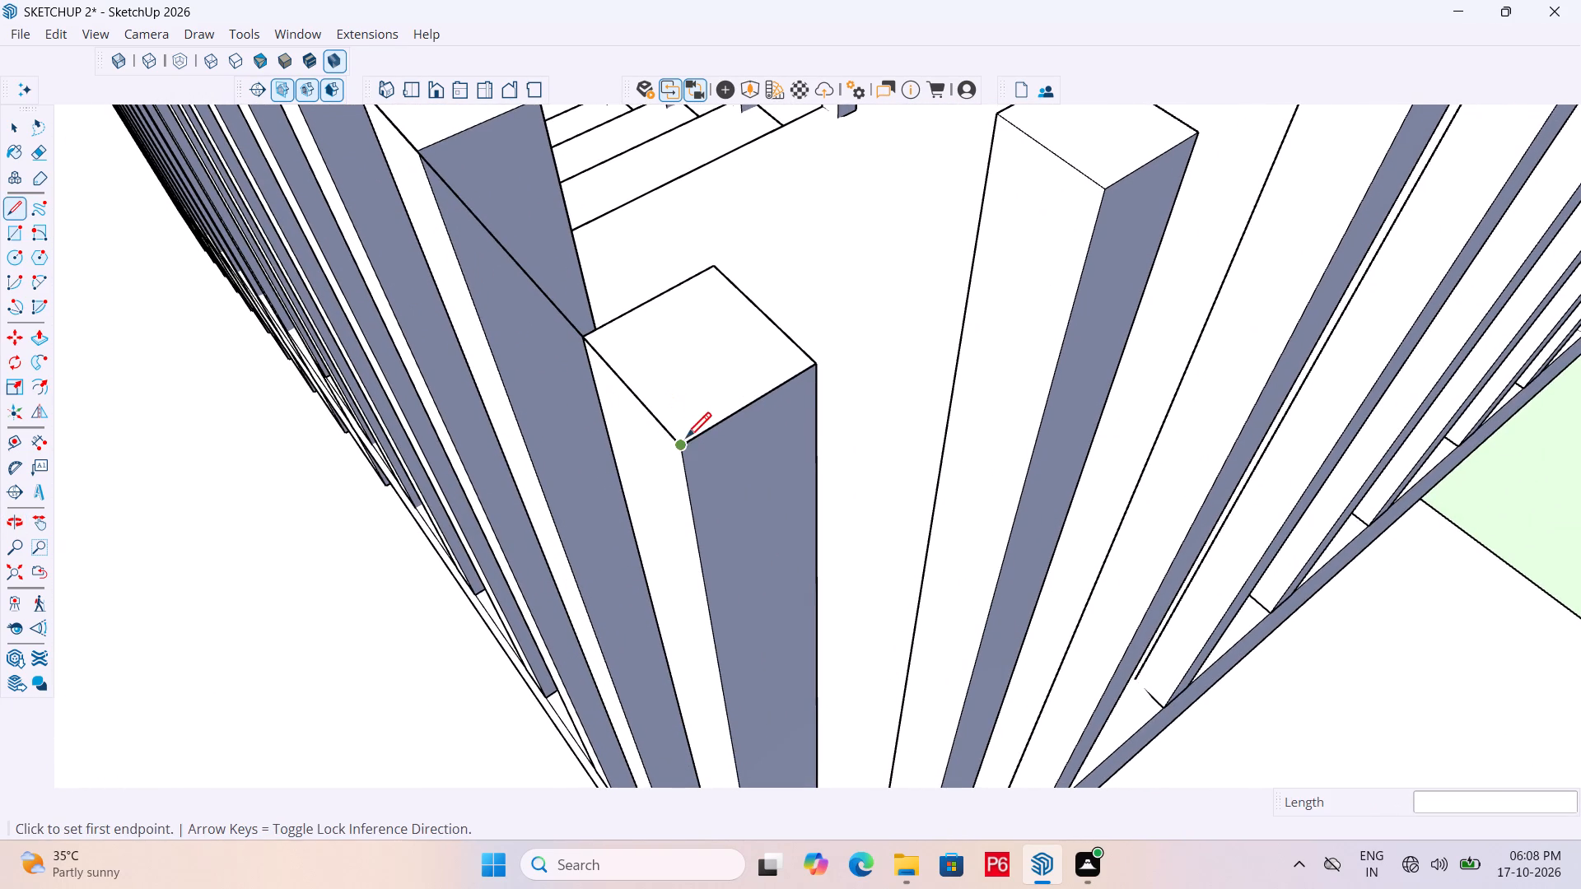
pyautogui.click(685, 442)
pyautogui.scroll(-6, 497, 594)
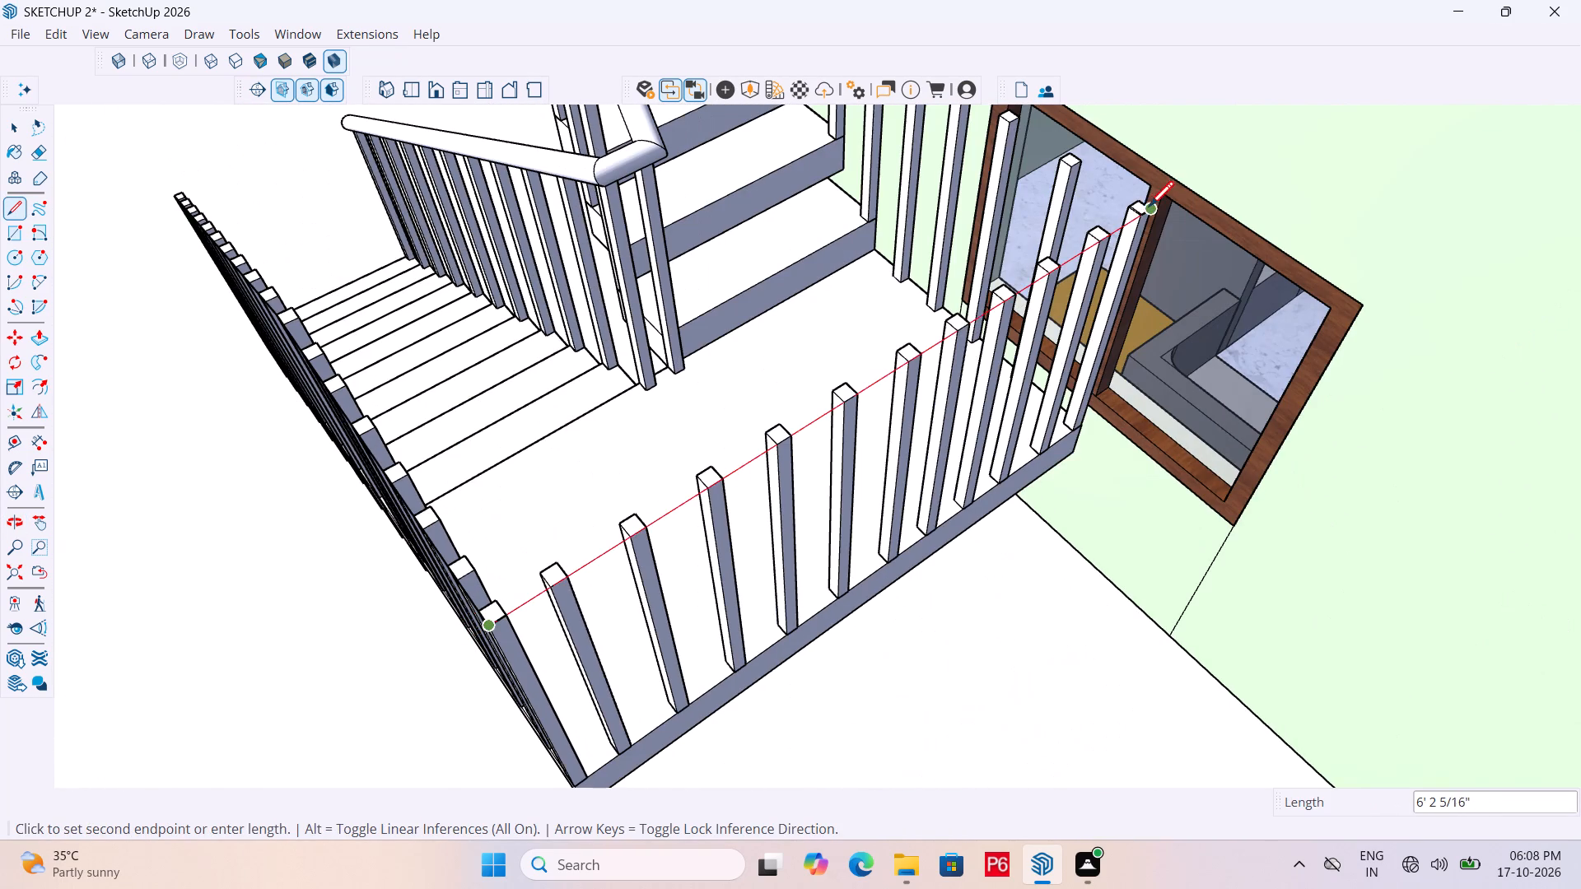
pyautogui.scroll(10, 1152, 209)
pyautogui.click(1153, 216)
# Continue the path line about 2' 11" over the mid-landing's wall-side post tops, from the corner post to the upper flight's start.
pyautogui.scroll(-5, 991, 394)
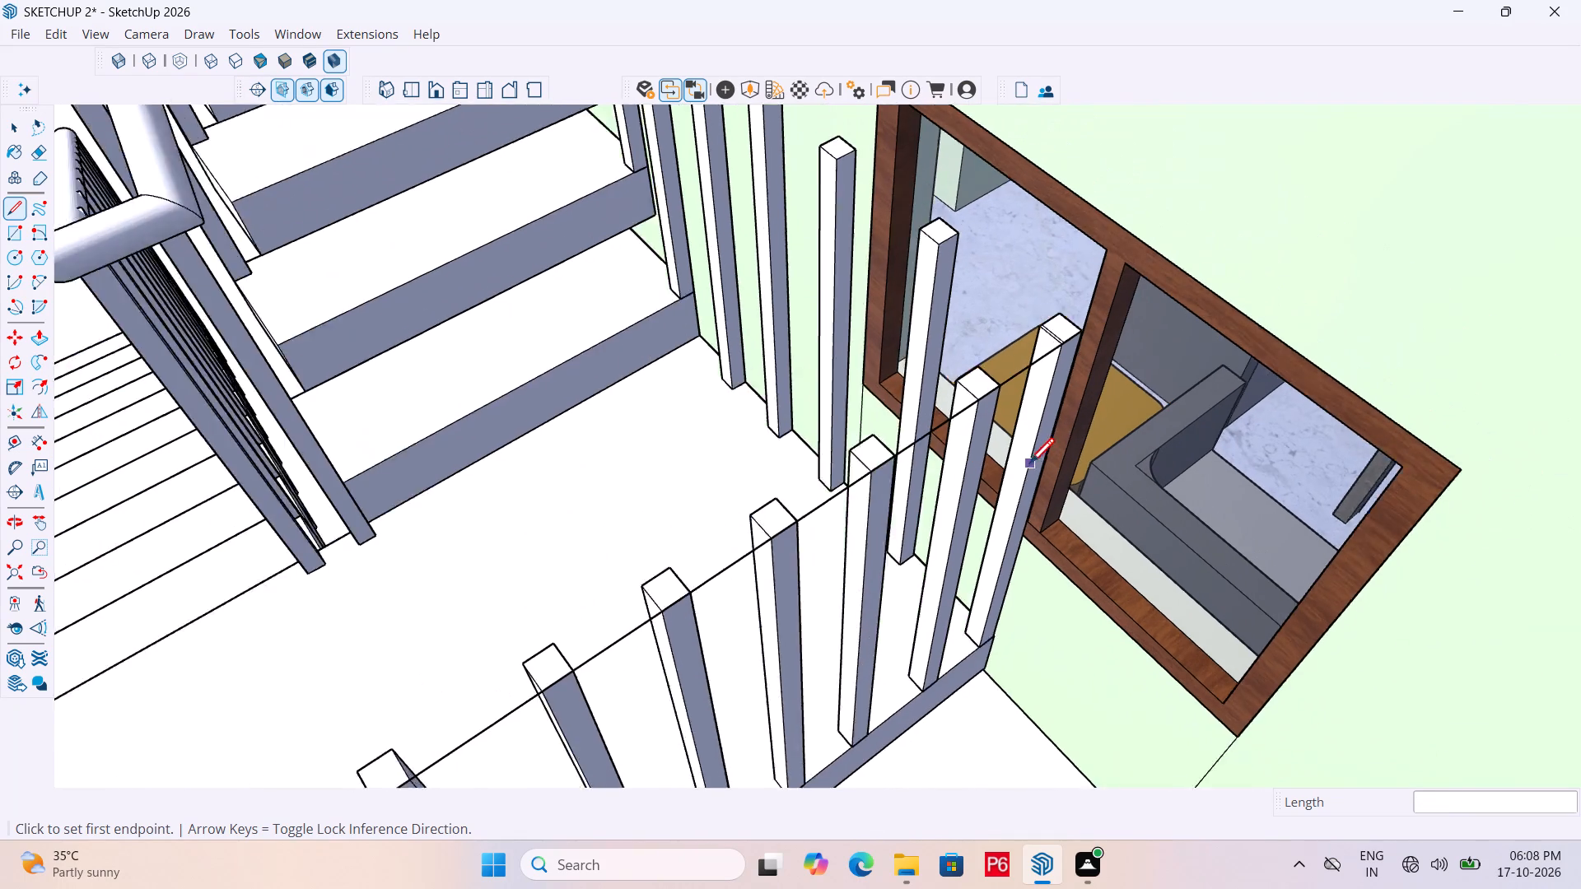
pyautogui.scroll(-2, 1029, 466)
pyautogui.scroll(4, 1089, 347)
pyautogui.click(1056, 370)
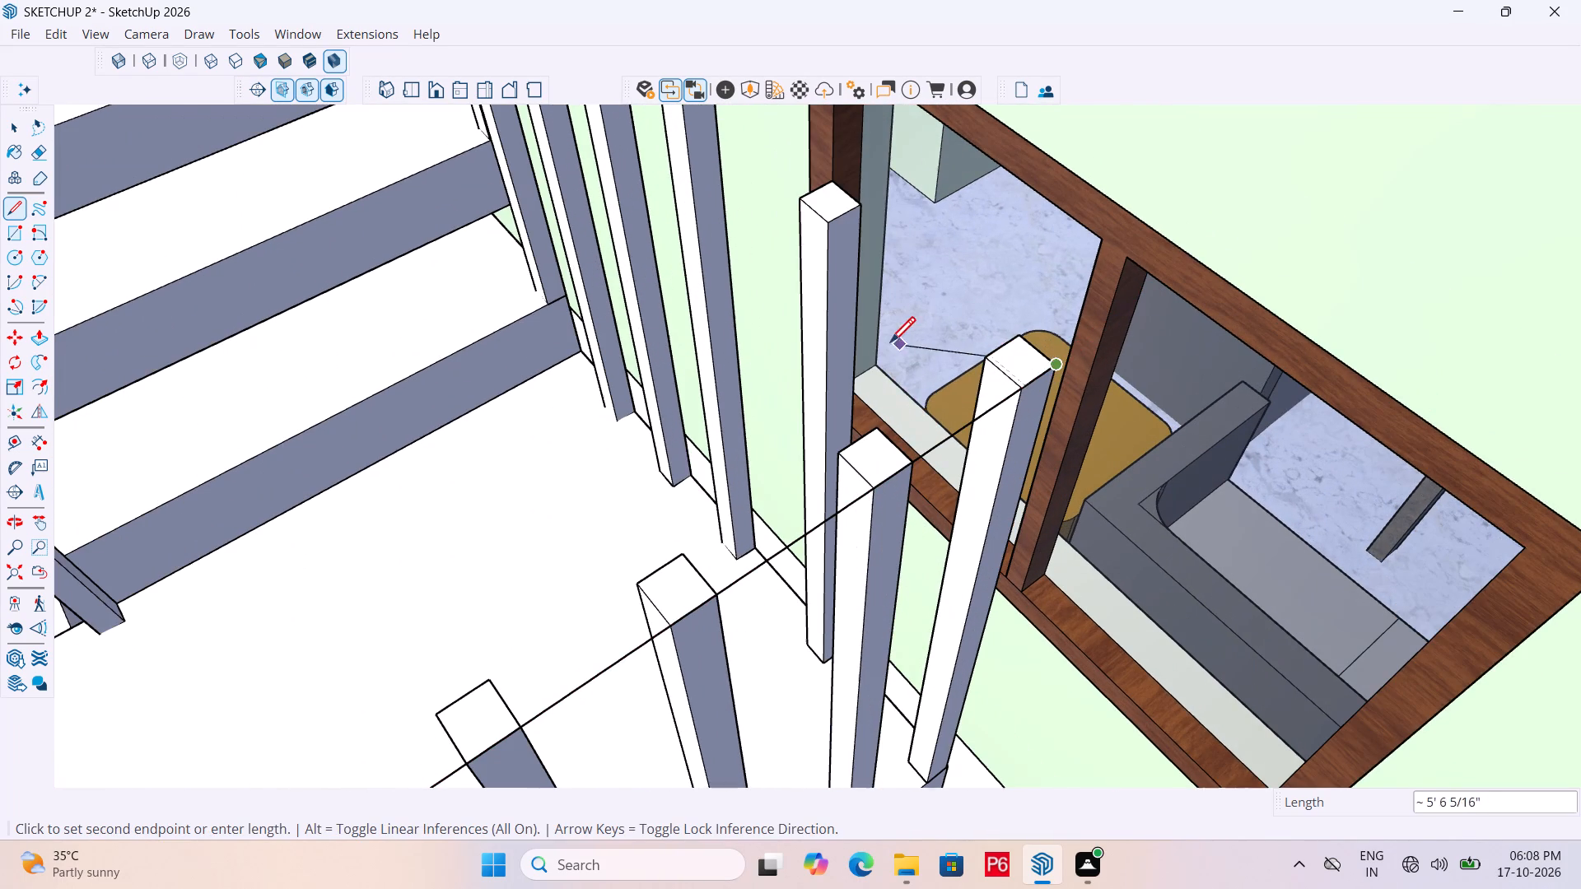
pyautogui.scroll(-6, 928, 378)
pyautogui.scroll(-7, 1044, 359)
pyautogui.scroll(4, 823, 69)
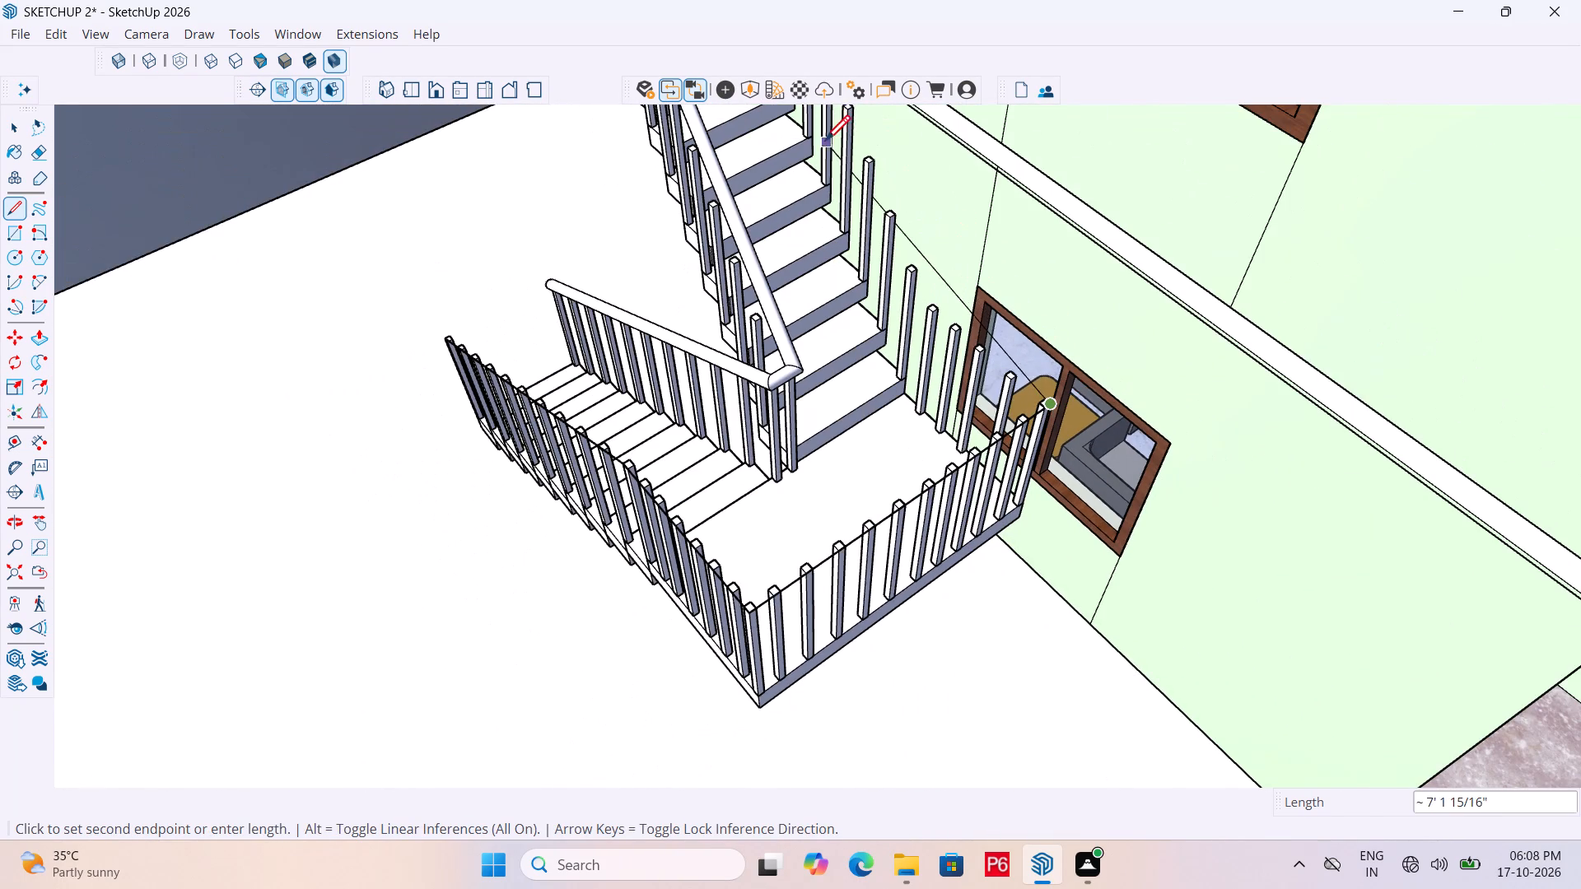
pyautogui.moveTo(829, 149); pyautogui.dragTo(1061, 362, button='middle')
pyautogui.scroll(6, 866, 235)
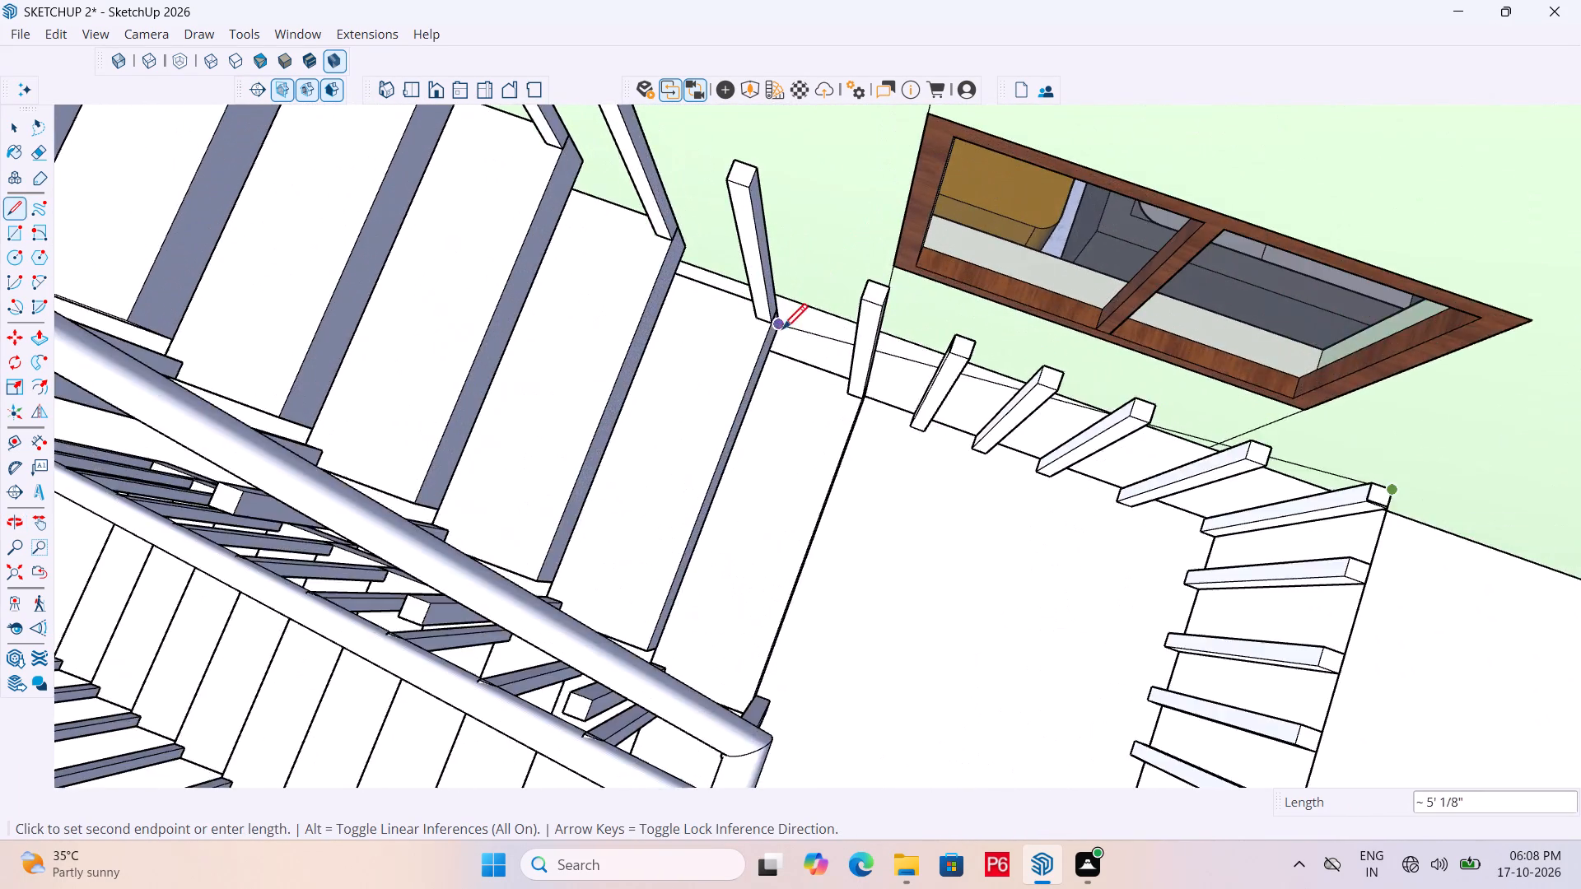
pyautogui.scroll(6, 909, 290)
pyautogui.scroll(-5, 881, 346)
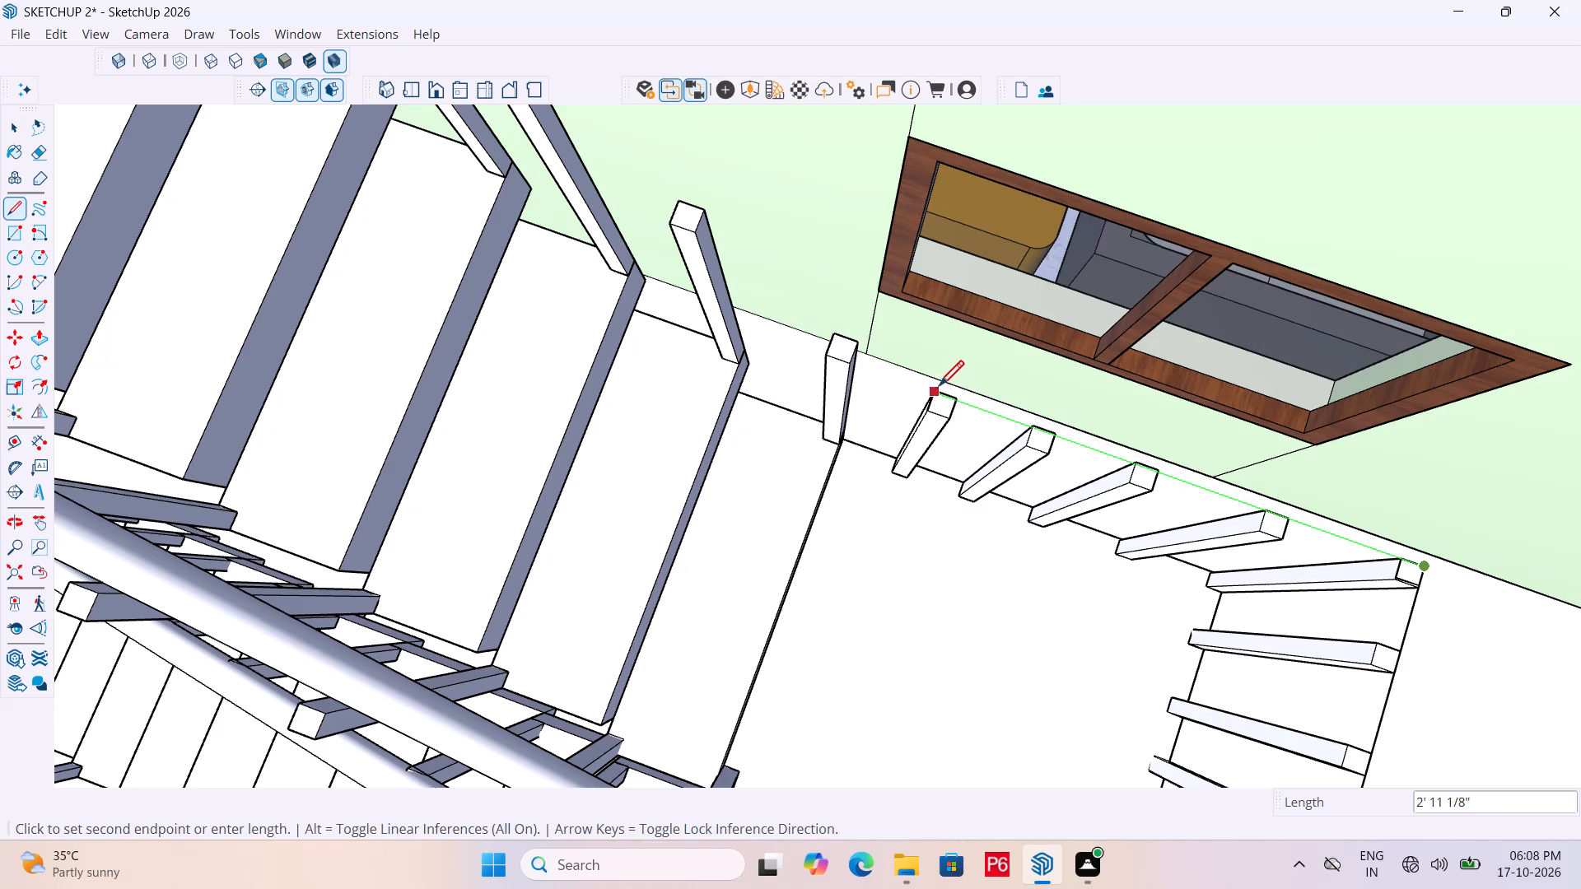
pyautogui.click(939, 391)
# Continue the path line about 10' 4" up the upper flight's wall-side post tops, ending with a 1 5/8" segment across the top post.
pyautogui.scroll(-7, 791, 355)
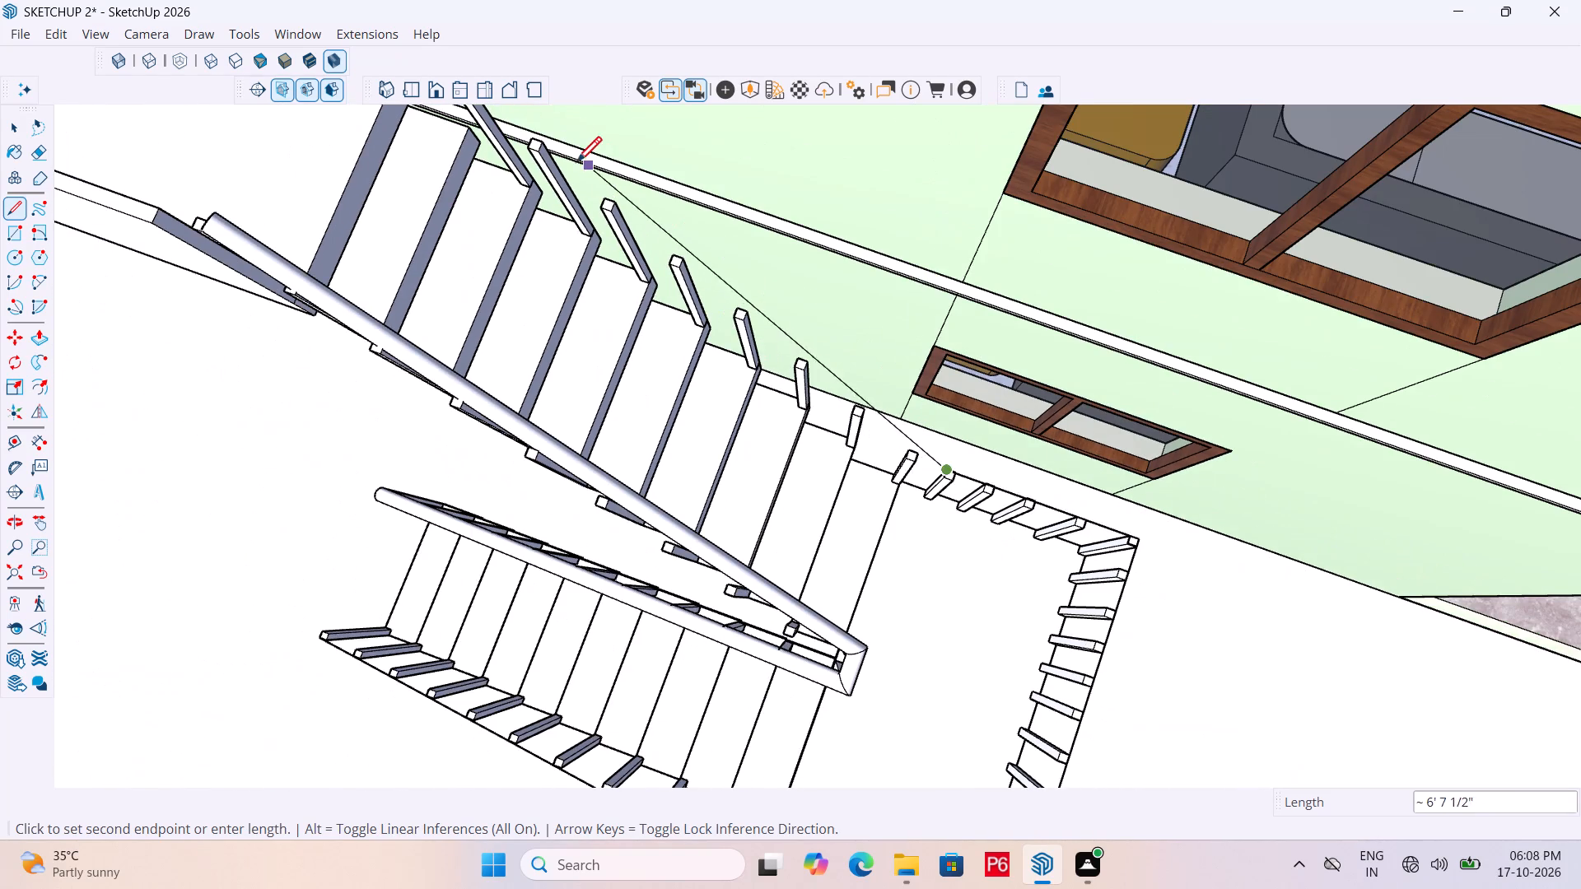
pyautogui.scroll(-7, 710, 361)
pyautogui.scroll(12, 670, 270)
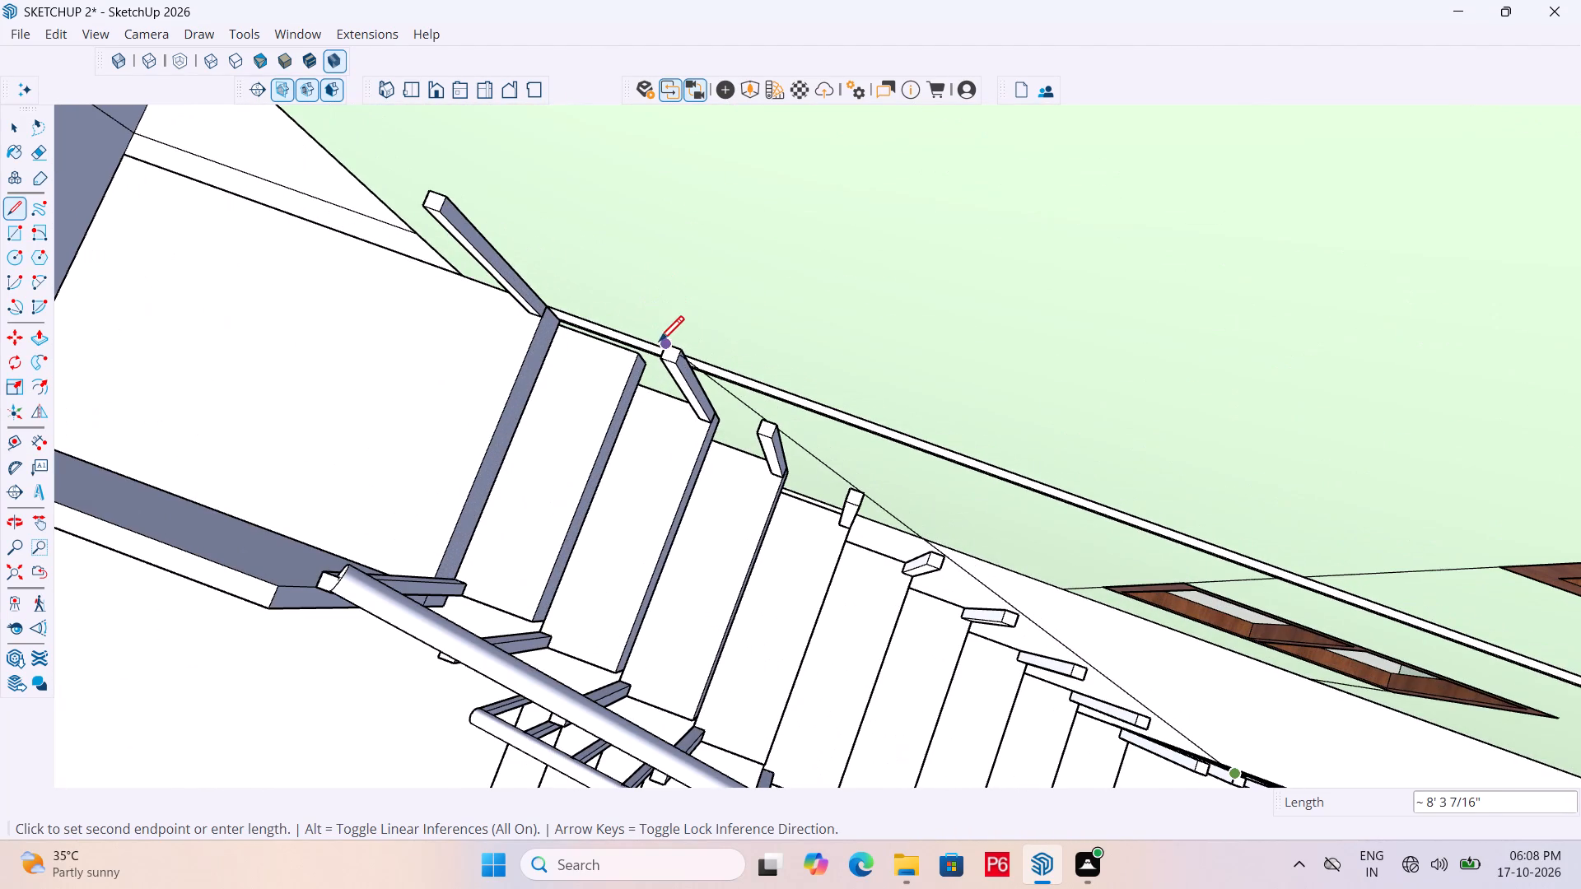
pyautogui.click(444, 198)
pyautogui.scroll(6, 430, 189)
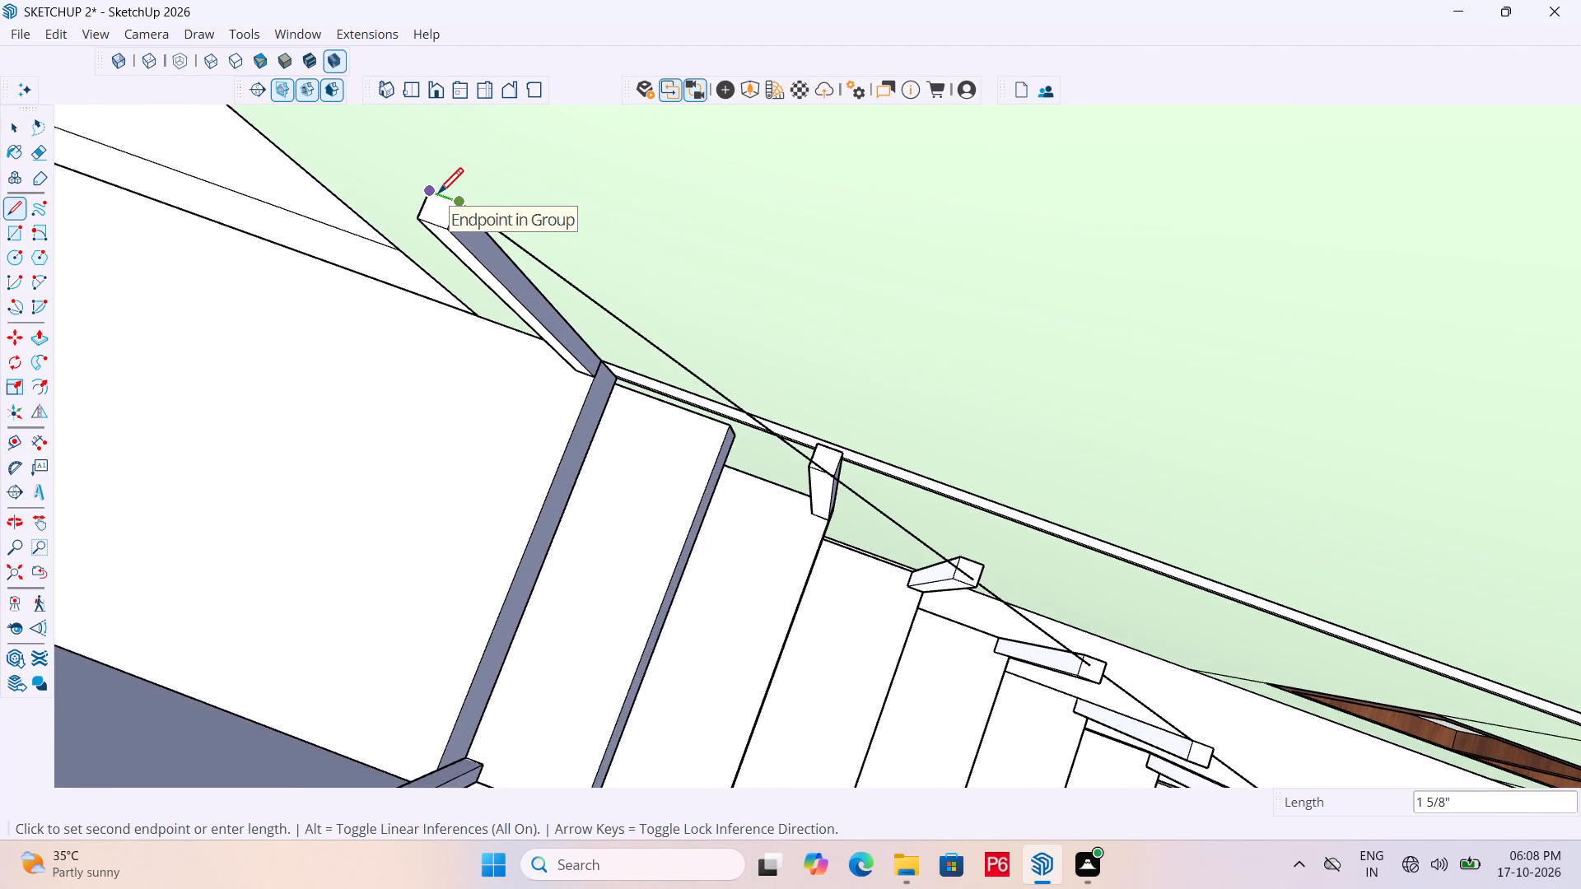
pyautogui.scroll(5, 438, 196)
pyautogui.click(421, 189)
pyautogui.scroll(-6, 441, 189)
pyautogui.press('space')
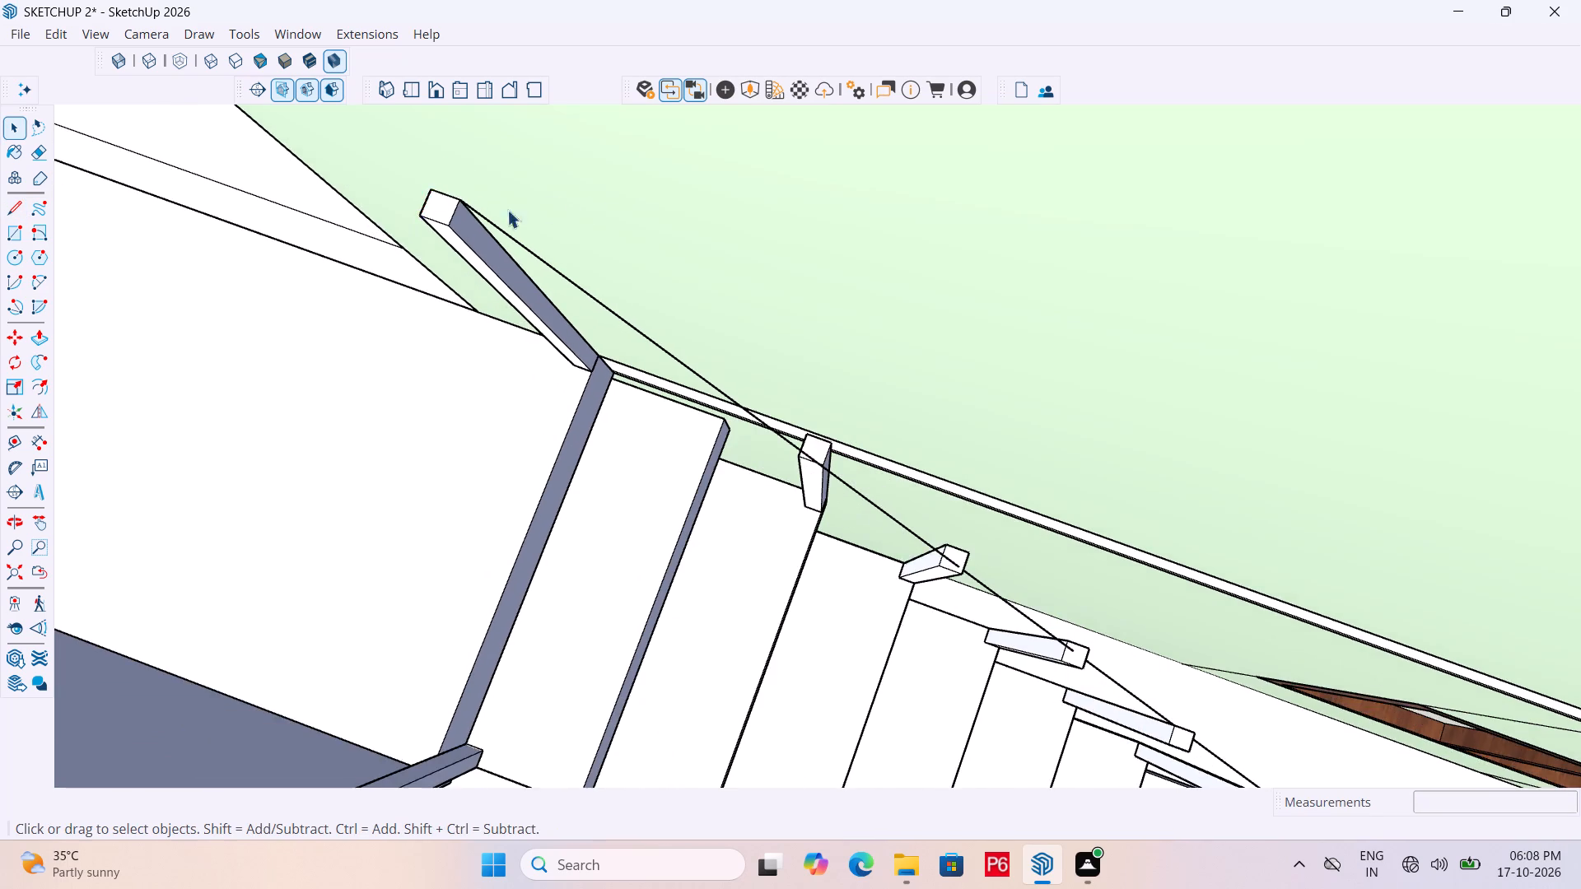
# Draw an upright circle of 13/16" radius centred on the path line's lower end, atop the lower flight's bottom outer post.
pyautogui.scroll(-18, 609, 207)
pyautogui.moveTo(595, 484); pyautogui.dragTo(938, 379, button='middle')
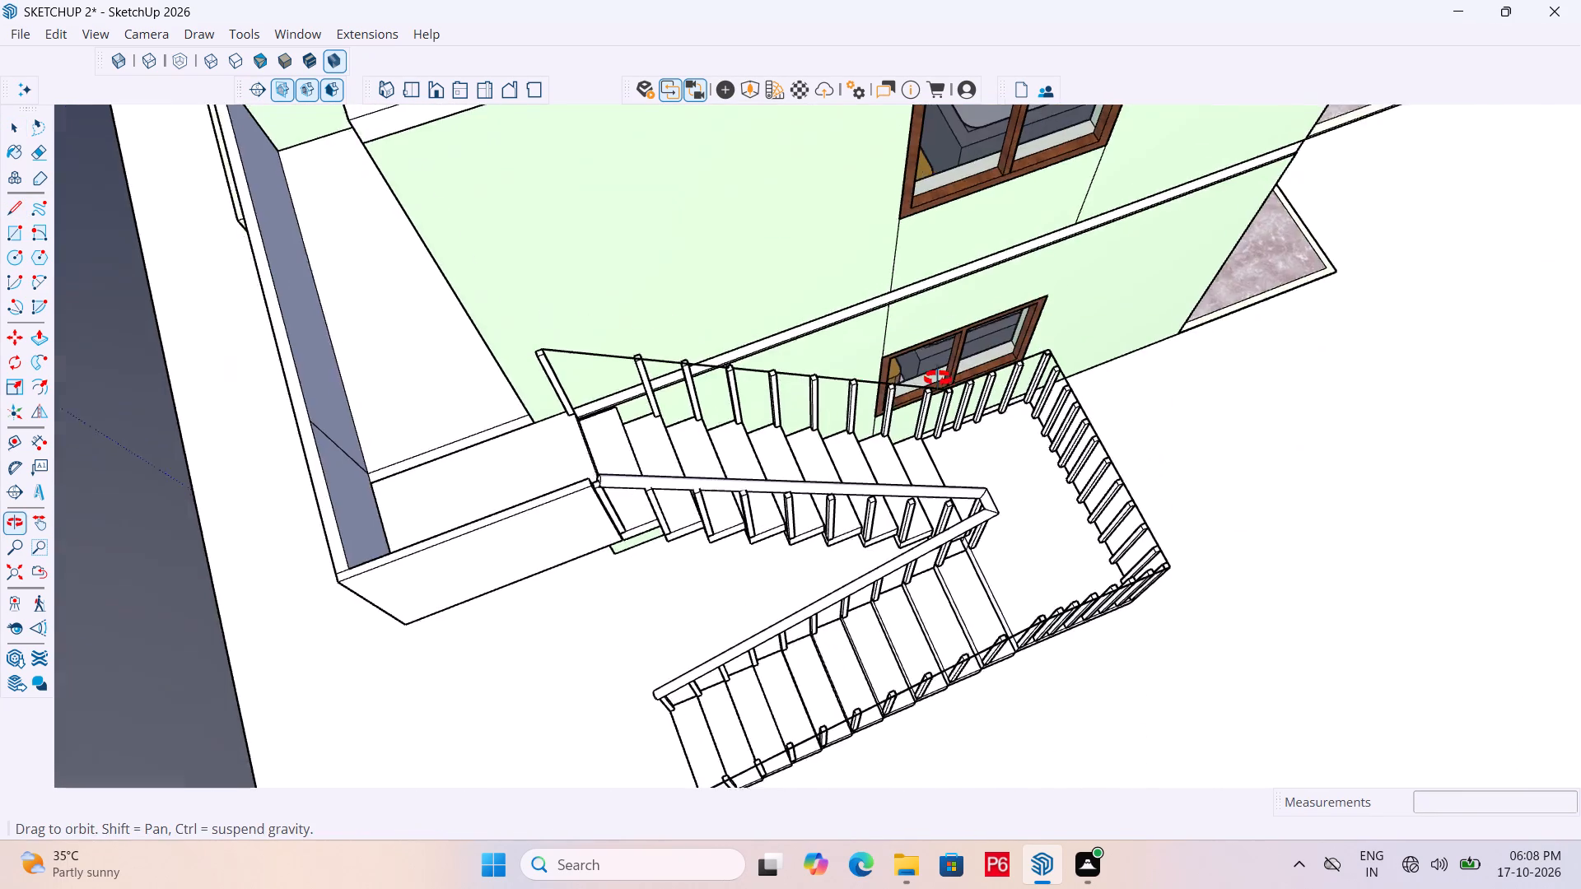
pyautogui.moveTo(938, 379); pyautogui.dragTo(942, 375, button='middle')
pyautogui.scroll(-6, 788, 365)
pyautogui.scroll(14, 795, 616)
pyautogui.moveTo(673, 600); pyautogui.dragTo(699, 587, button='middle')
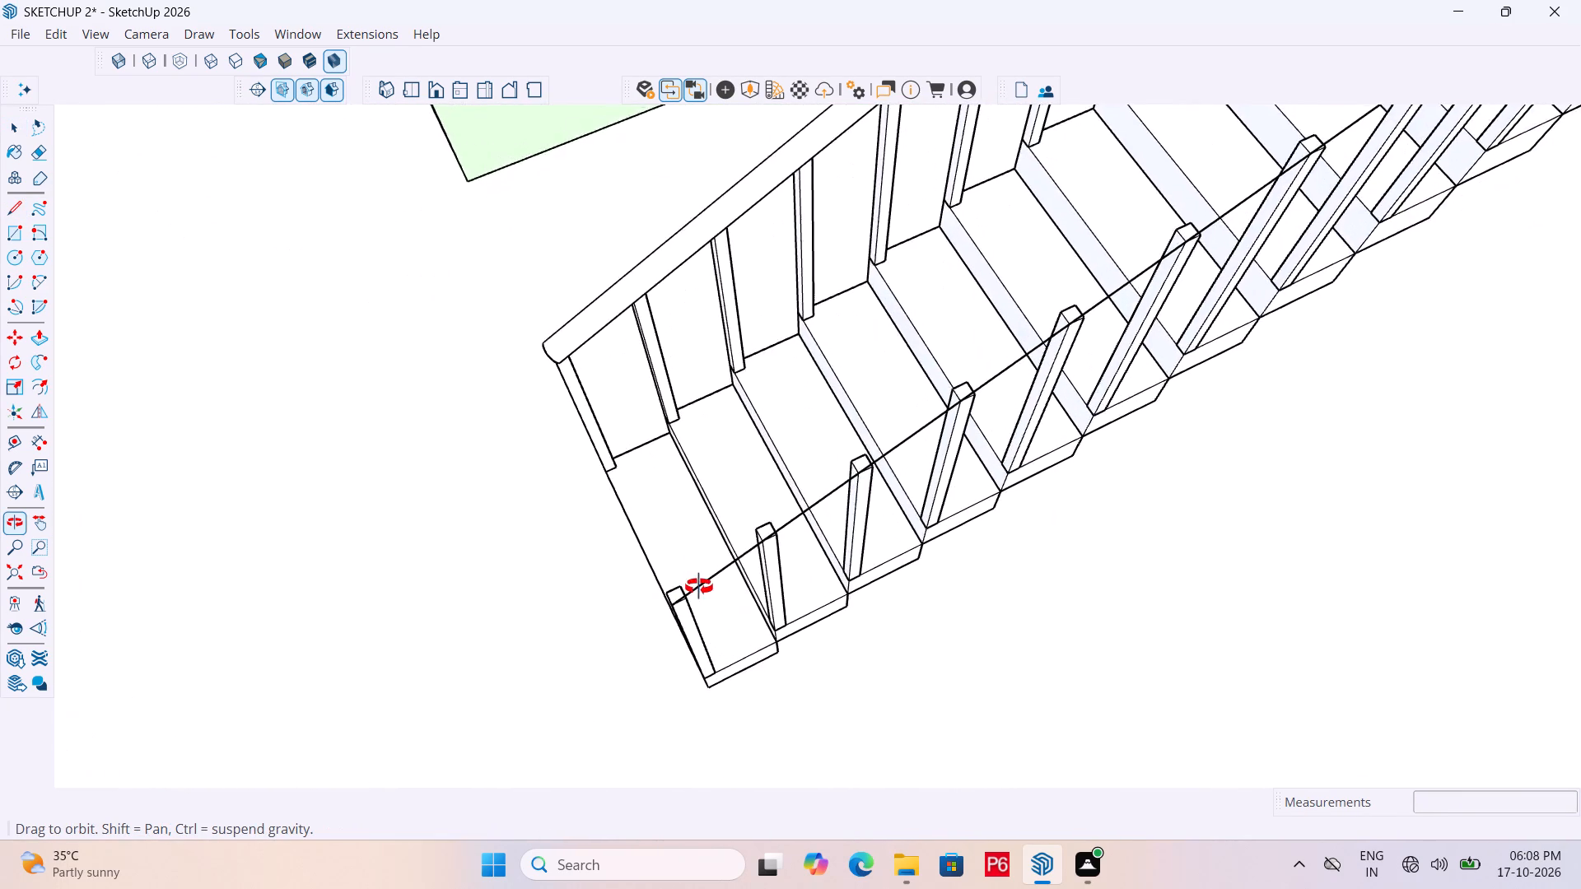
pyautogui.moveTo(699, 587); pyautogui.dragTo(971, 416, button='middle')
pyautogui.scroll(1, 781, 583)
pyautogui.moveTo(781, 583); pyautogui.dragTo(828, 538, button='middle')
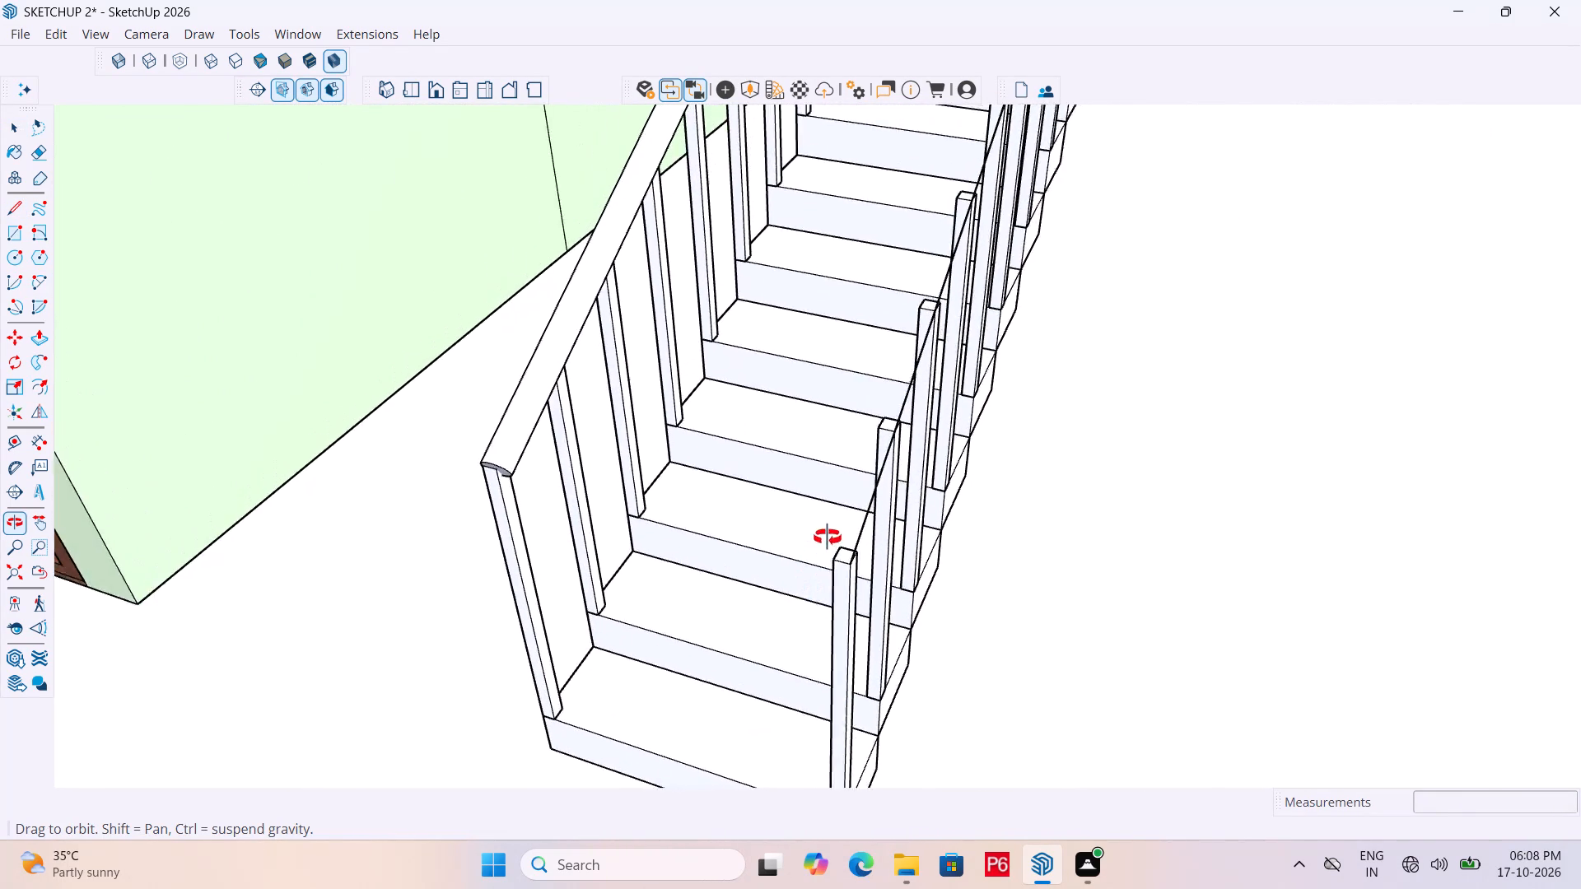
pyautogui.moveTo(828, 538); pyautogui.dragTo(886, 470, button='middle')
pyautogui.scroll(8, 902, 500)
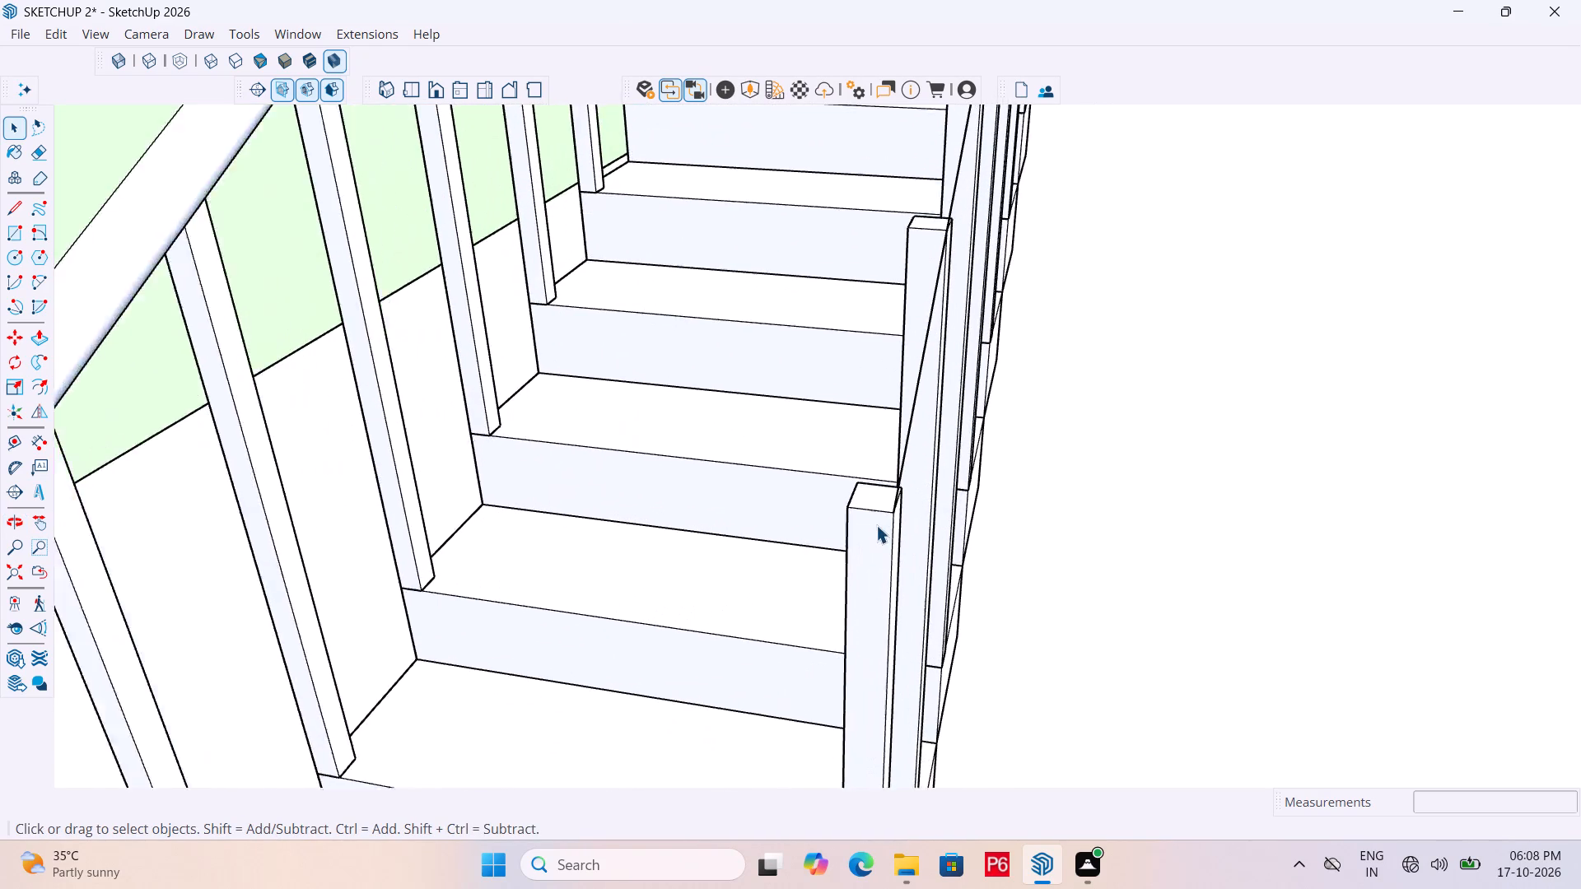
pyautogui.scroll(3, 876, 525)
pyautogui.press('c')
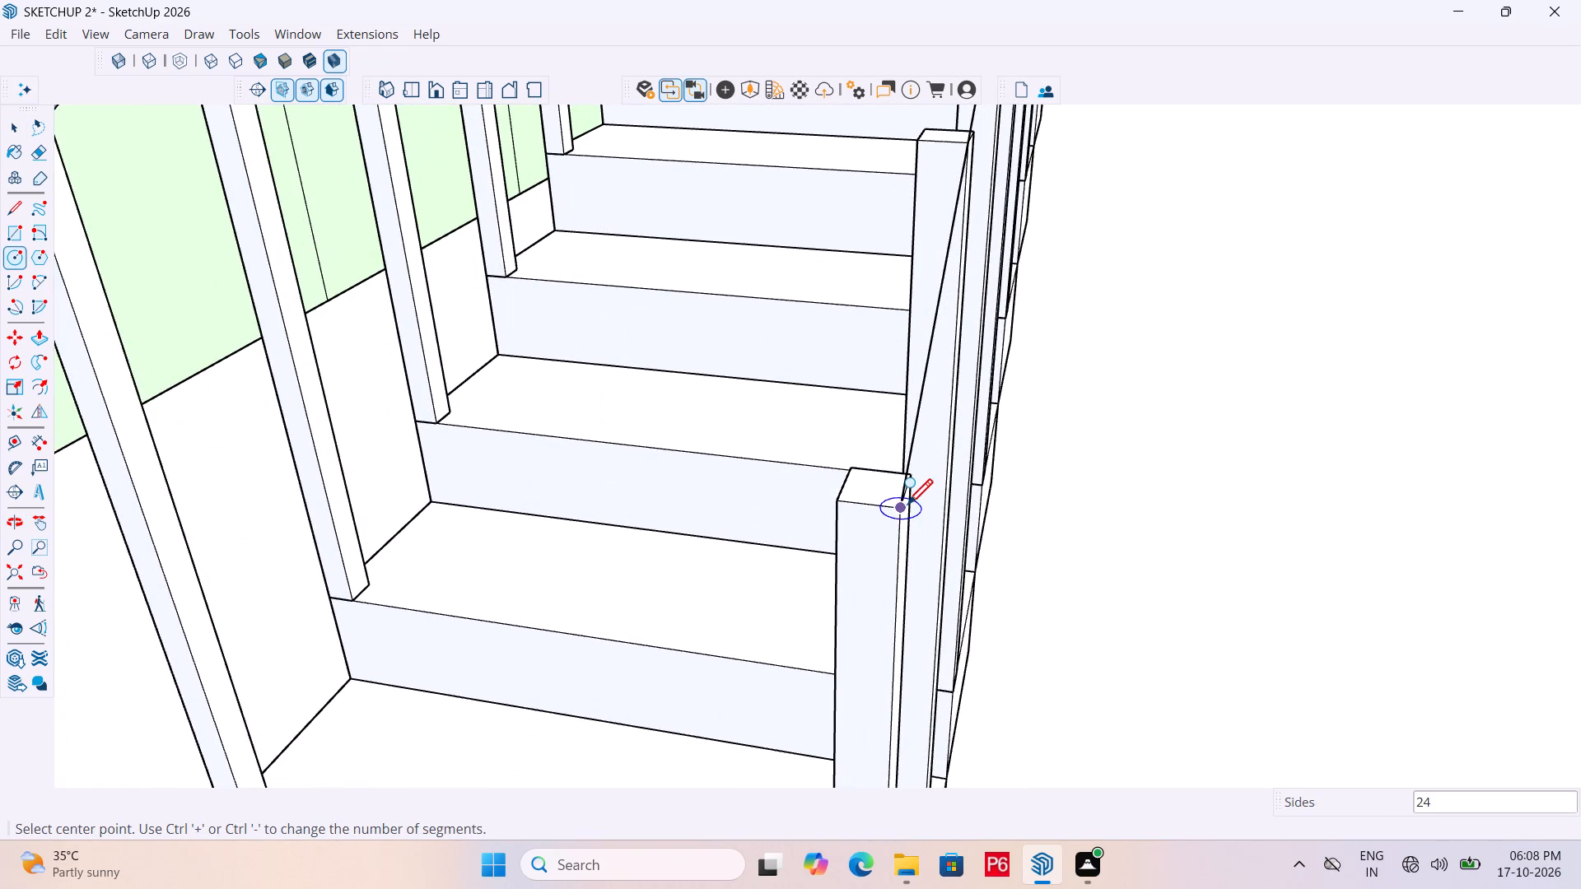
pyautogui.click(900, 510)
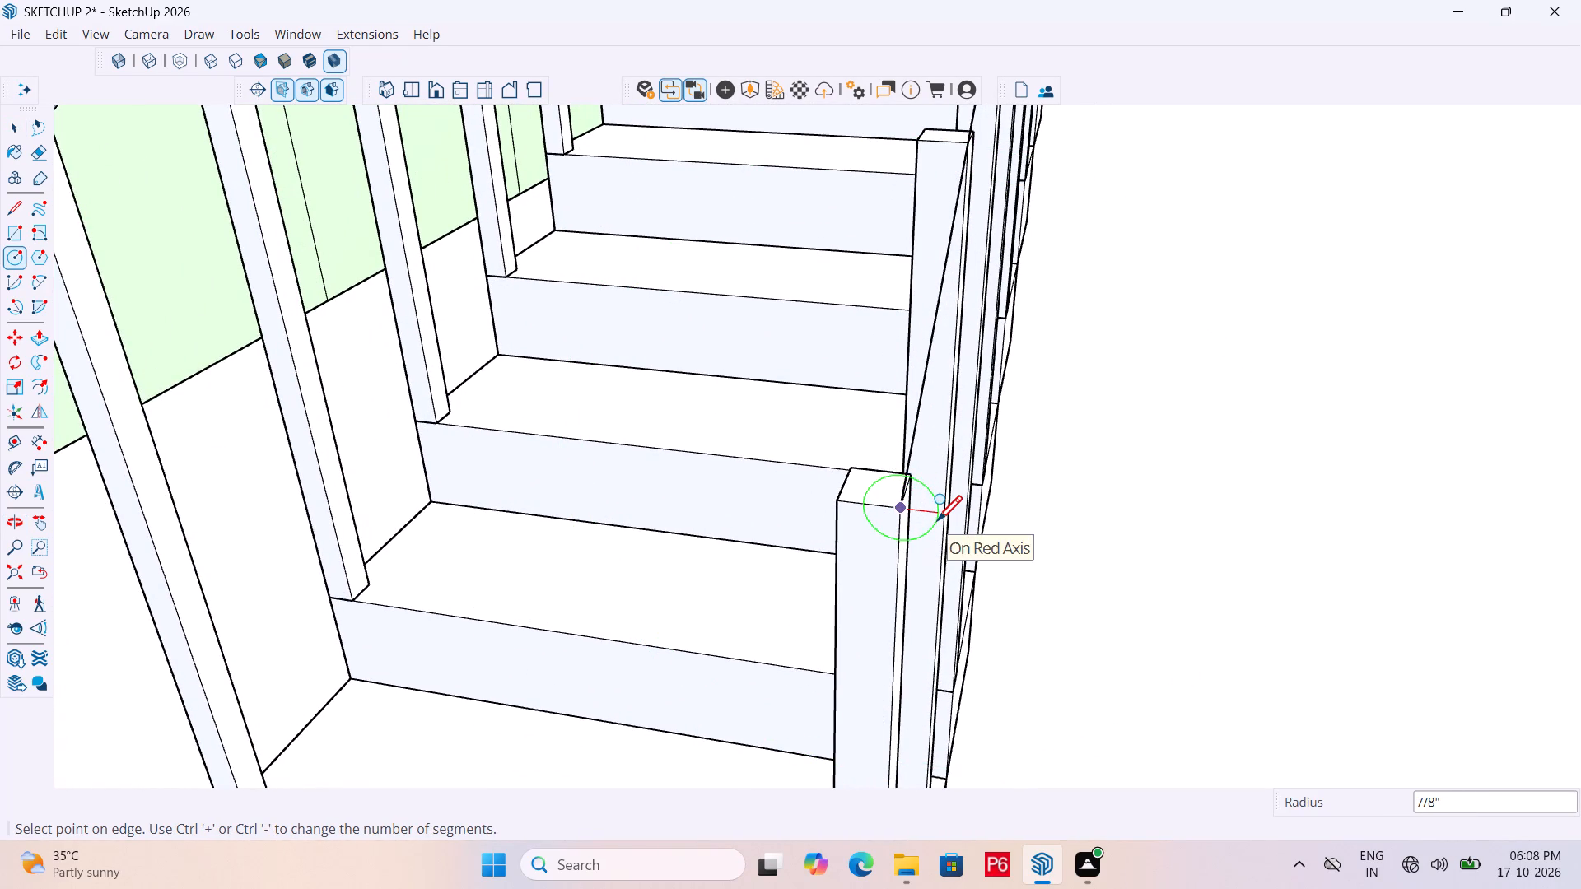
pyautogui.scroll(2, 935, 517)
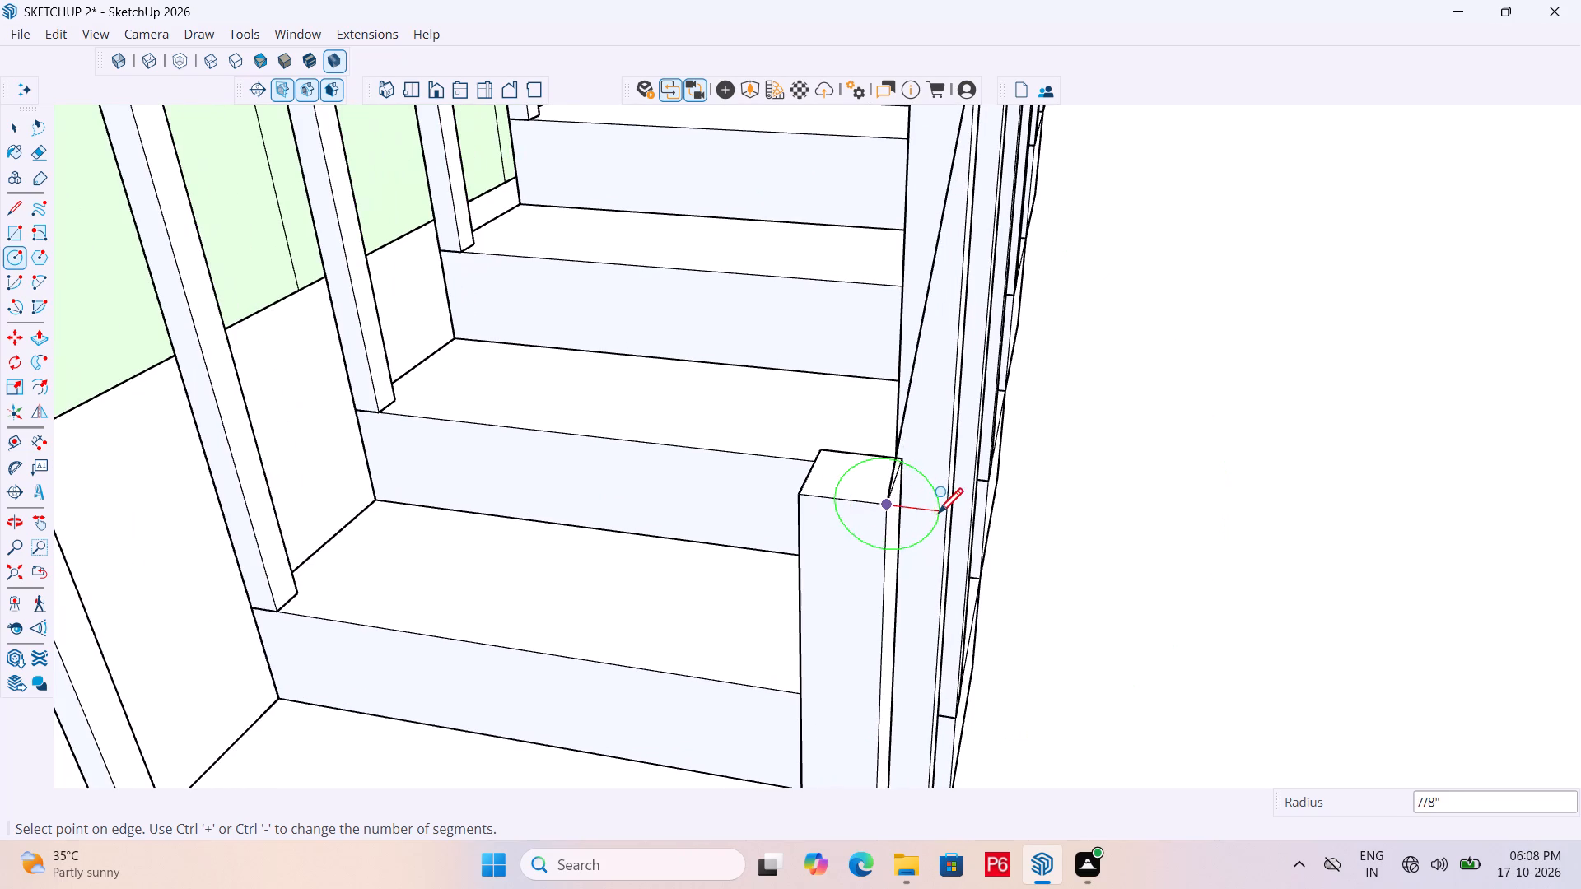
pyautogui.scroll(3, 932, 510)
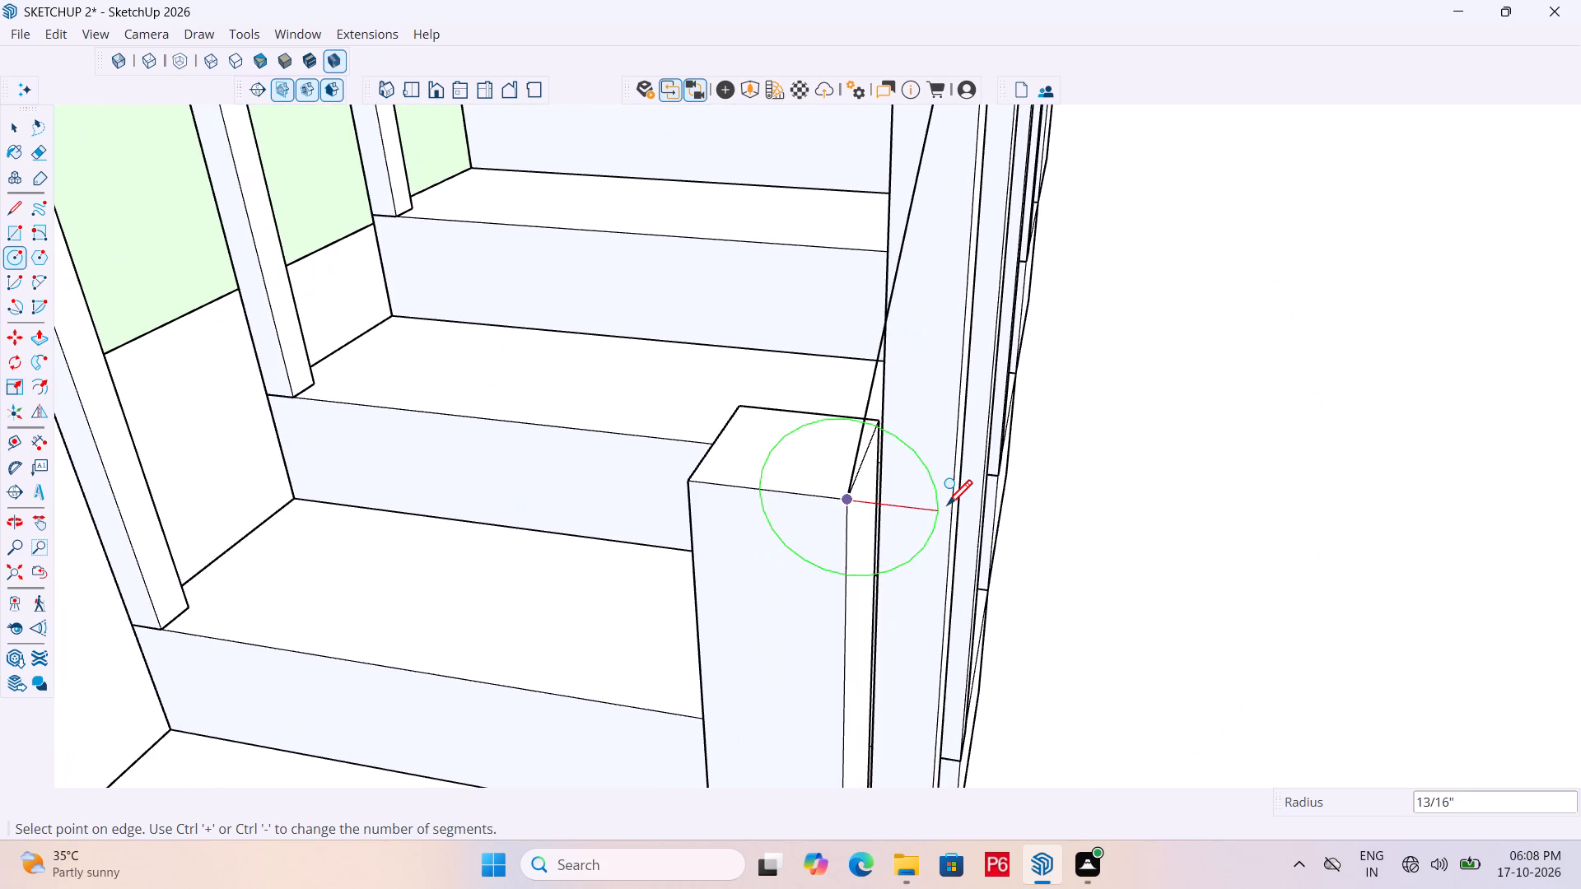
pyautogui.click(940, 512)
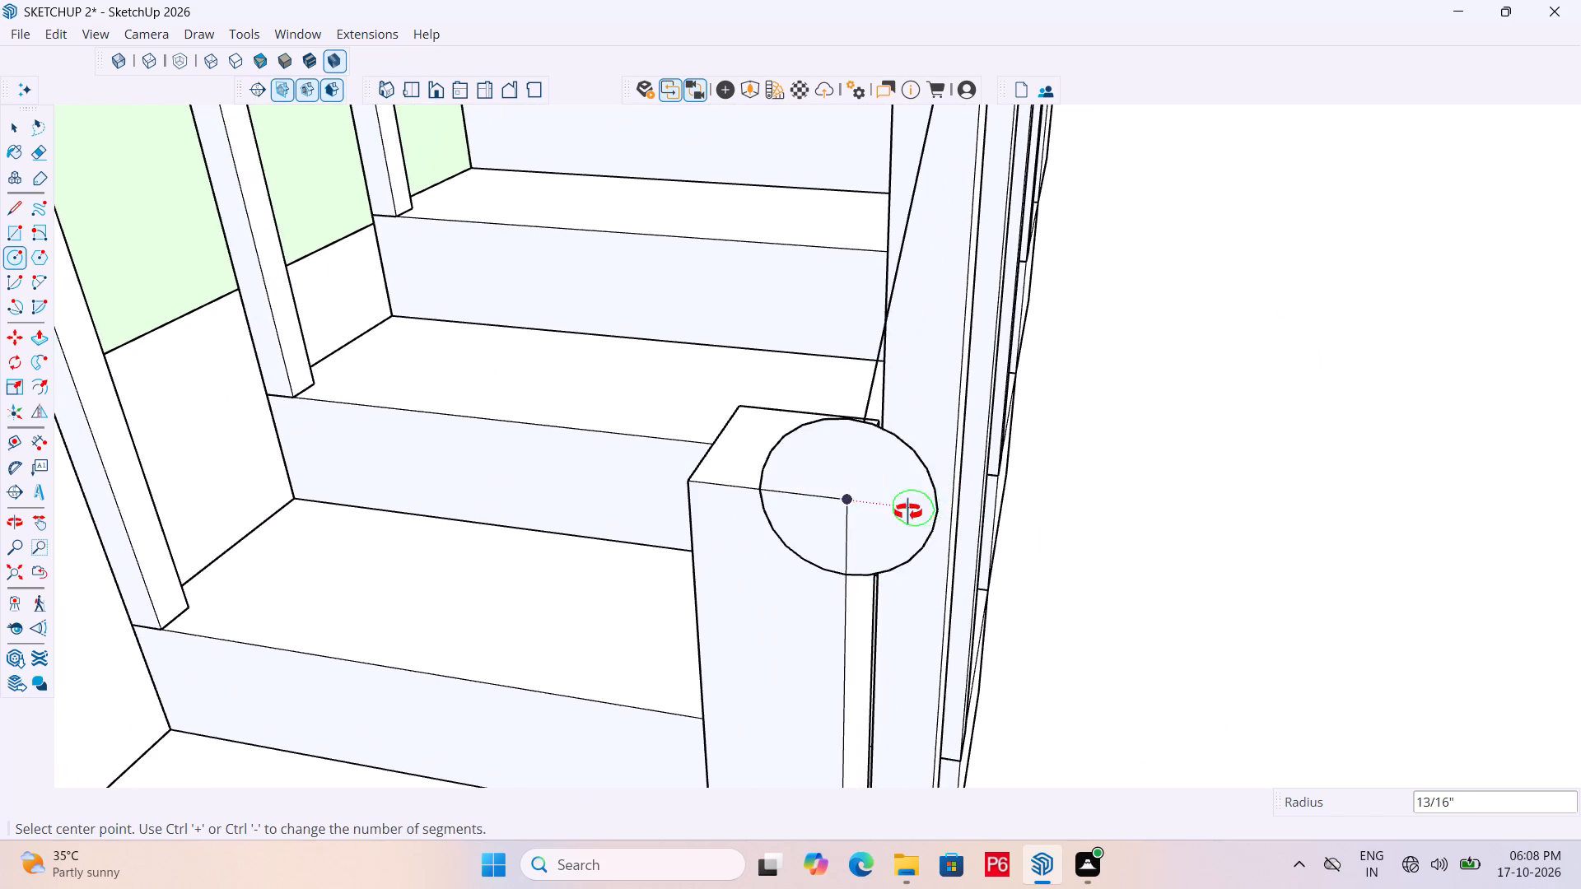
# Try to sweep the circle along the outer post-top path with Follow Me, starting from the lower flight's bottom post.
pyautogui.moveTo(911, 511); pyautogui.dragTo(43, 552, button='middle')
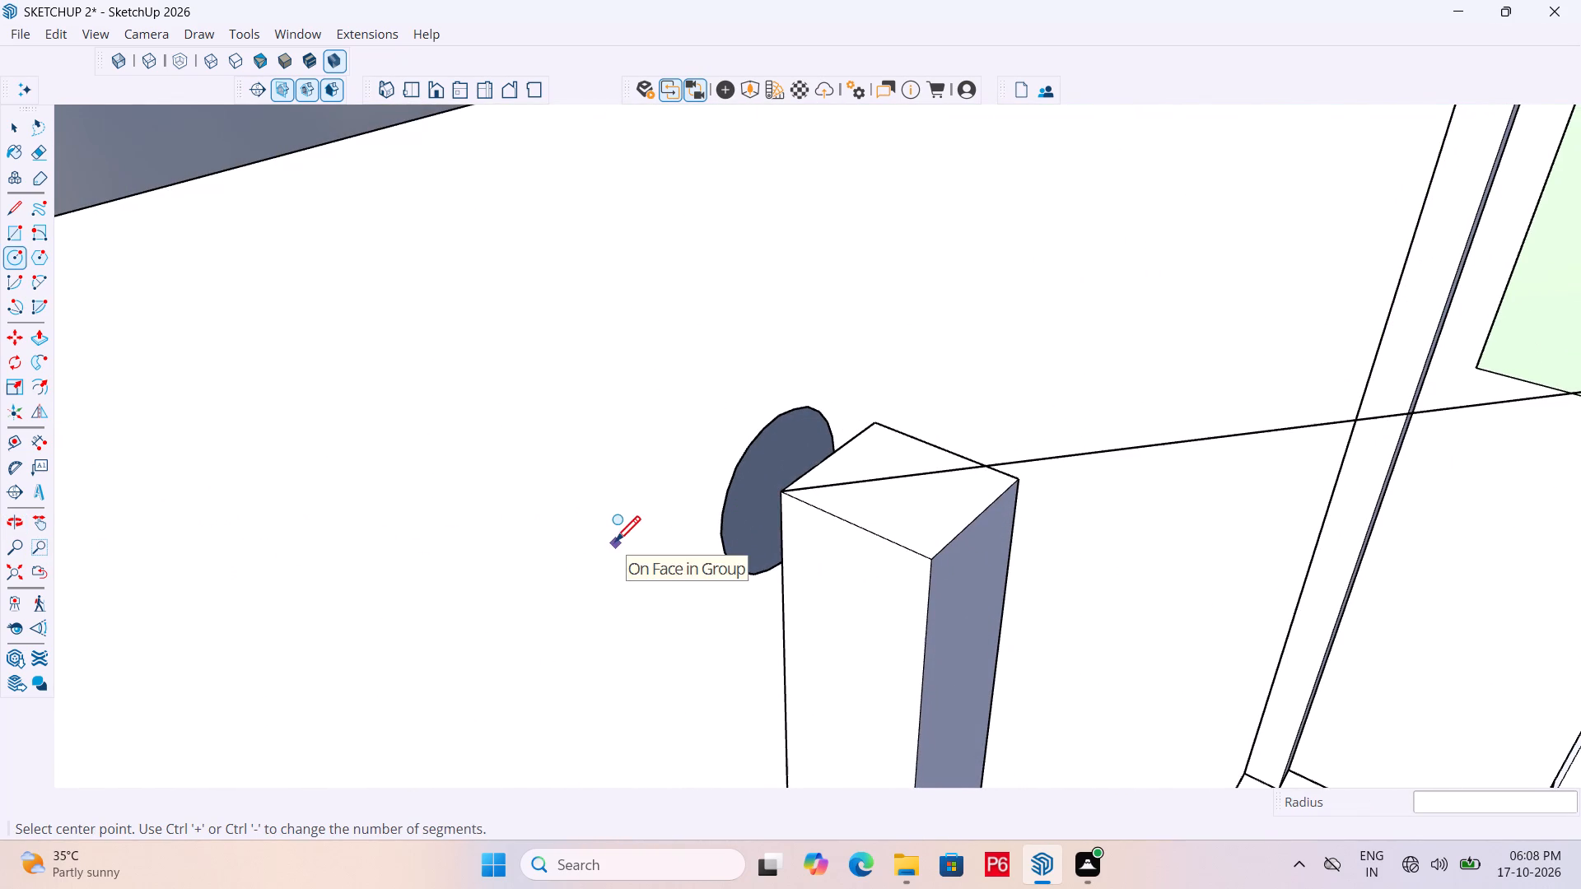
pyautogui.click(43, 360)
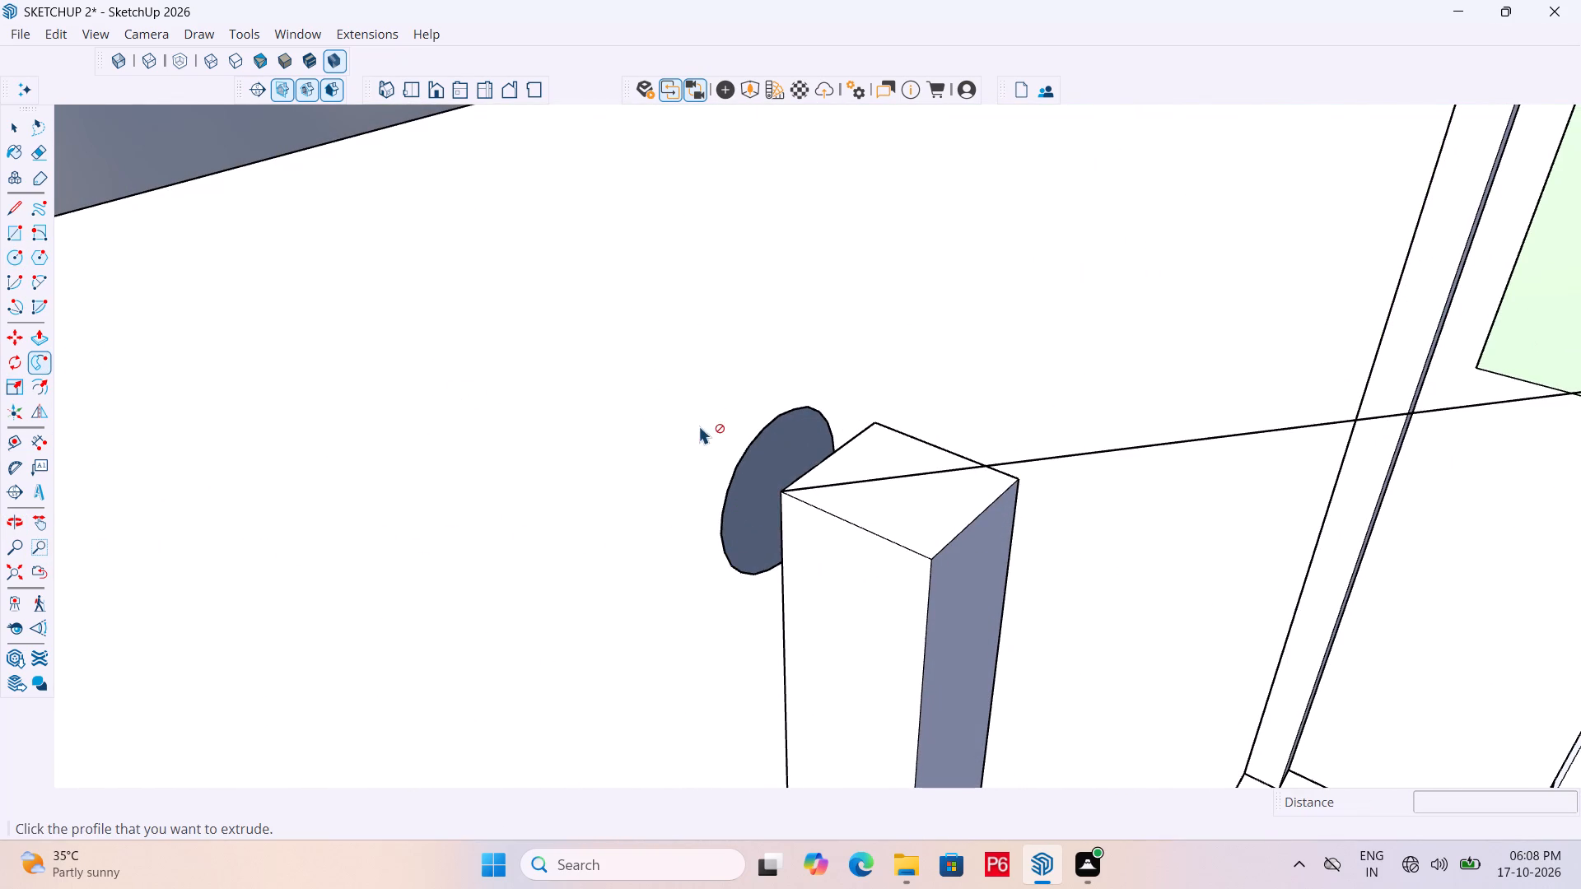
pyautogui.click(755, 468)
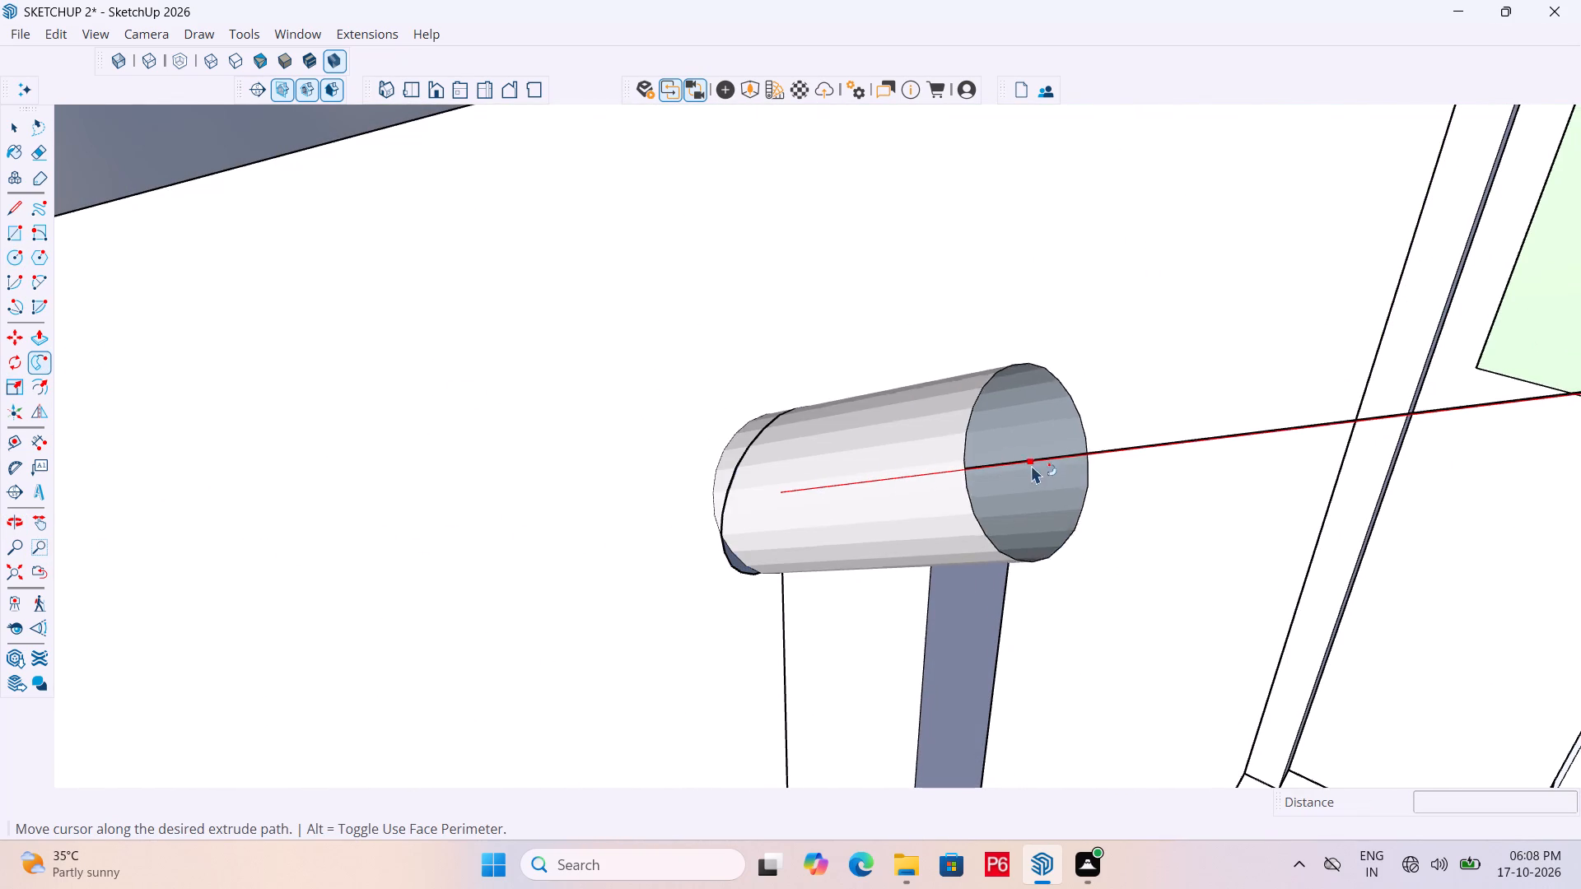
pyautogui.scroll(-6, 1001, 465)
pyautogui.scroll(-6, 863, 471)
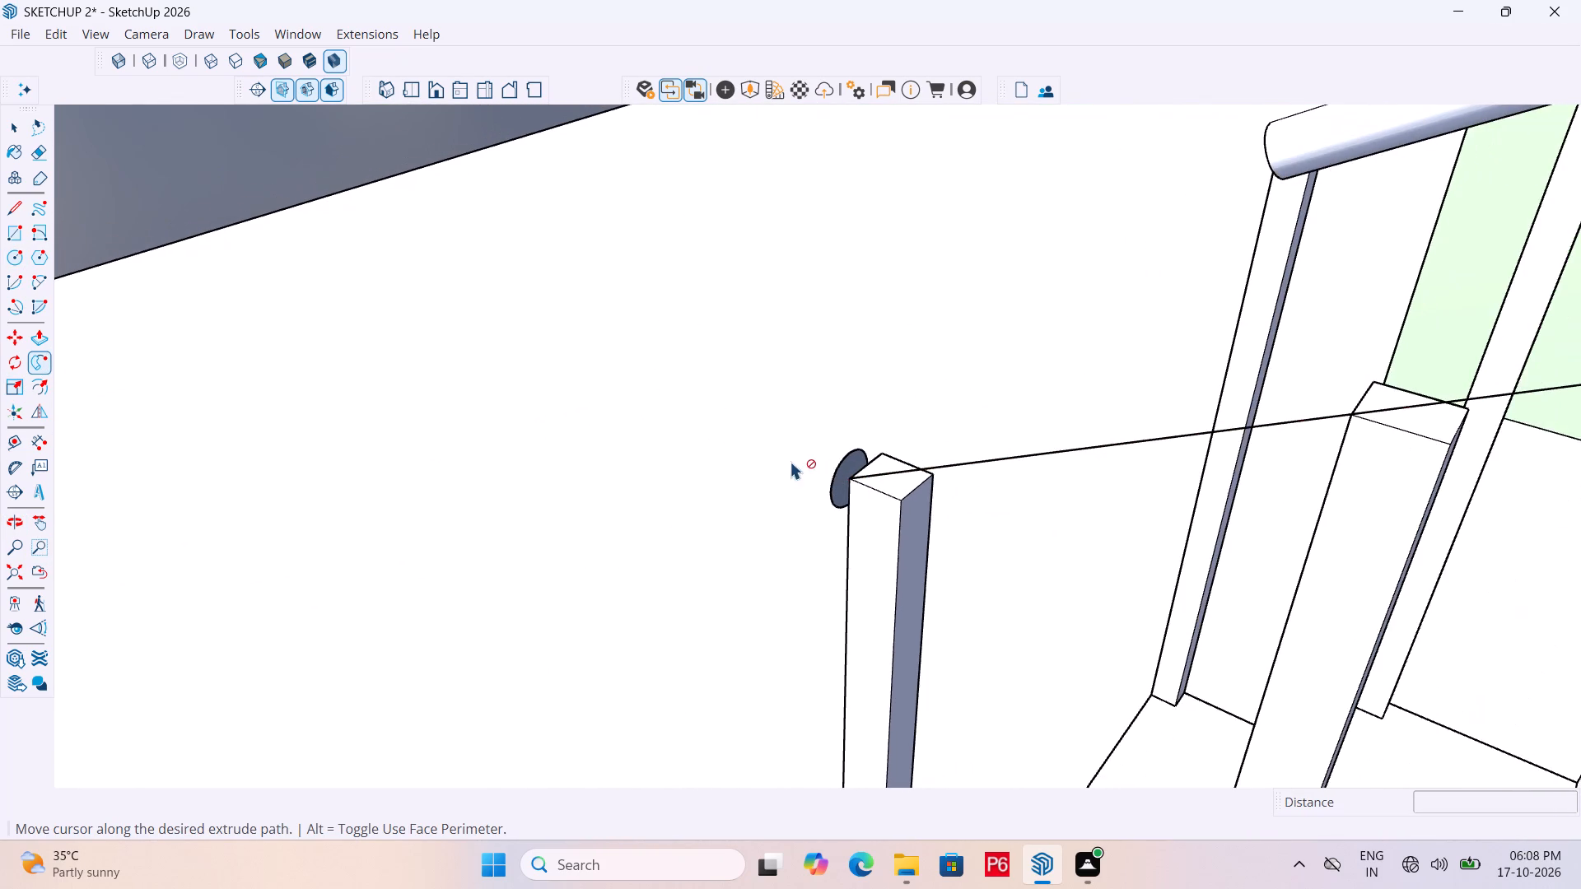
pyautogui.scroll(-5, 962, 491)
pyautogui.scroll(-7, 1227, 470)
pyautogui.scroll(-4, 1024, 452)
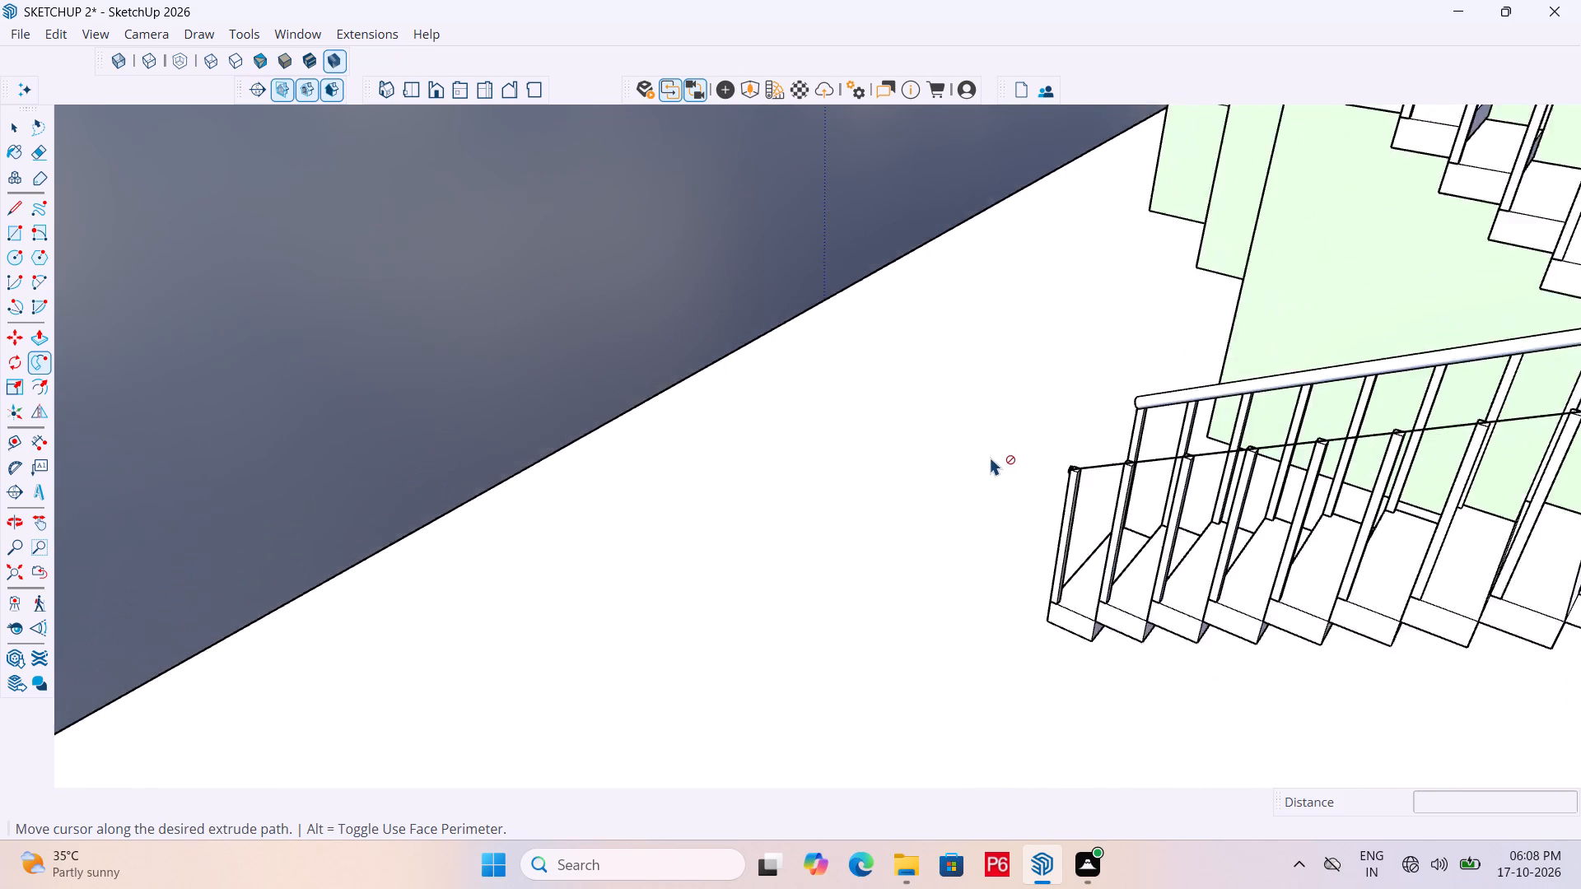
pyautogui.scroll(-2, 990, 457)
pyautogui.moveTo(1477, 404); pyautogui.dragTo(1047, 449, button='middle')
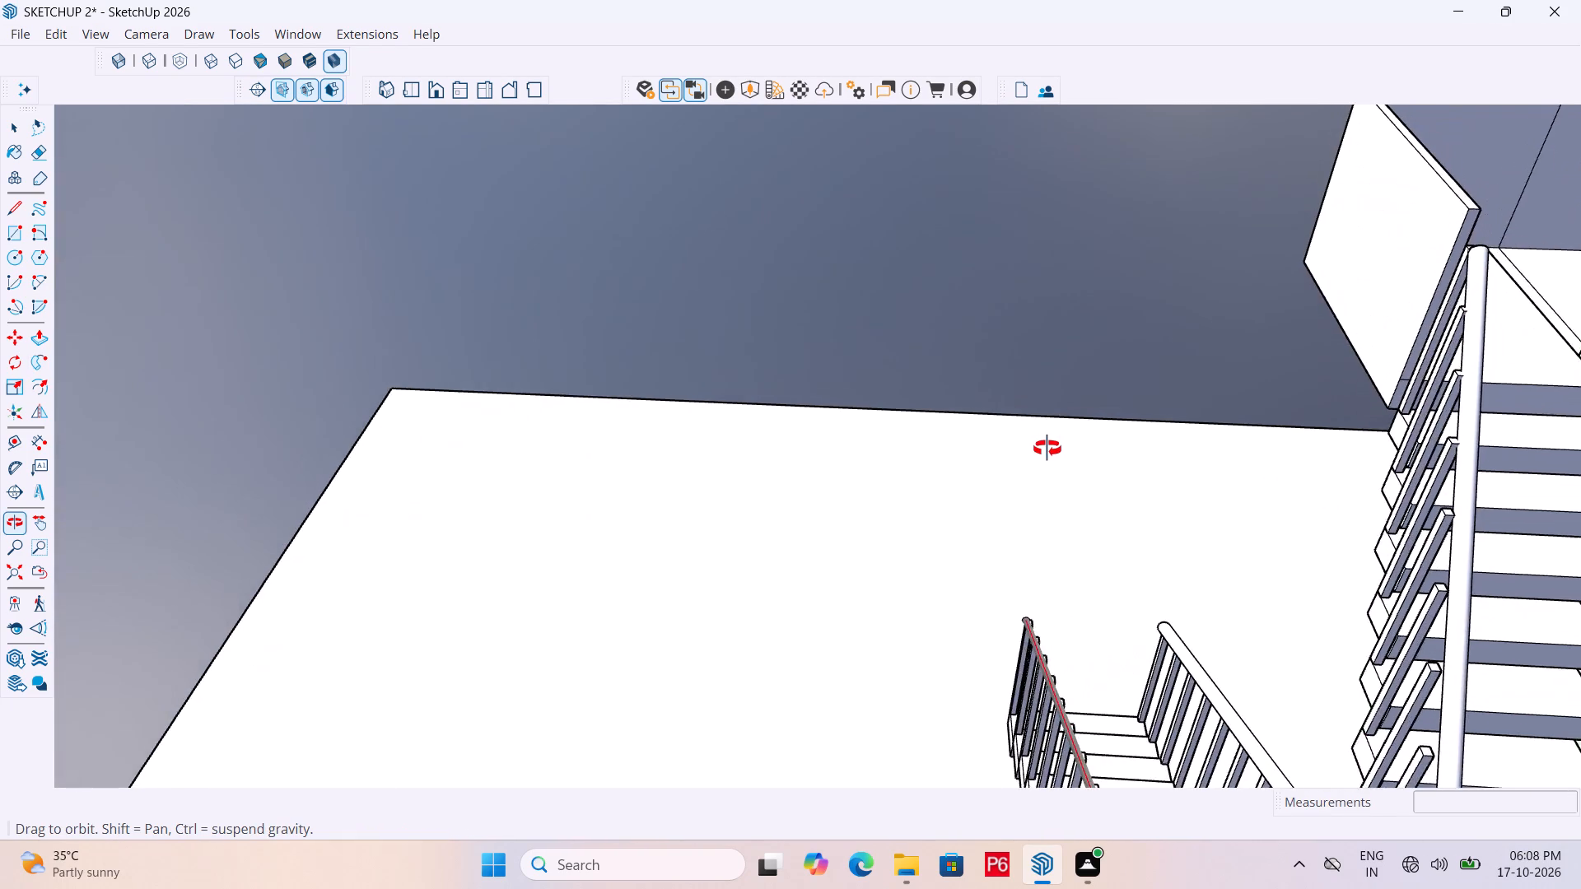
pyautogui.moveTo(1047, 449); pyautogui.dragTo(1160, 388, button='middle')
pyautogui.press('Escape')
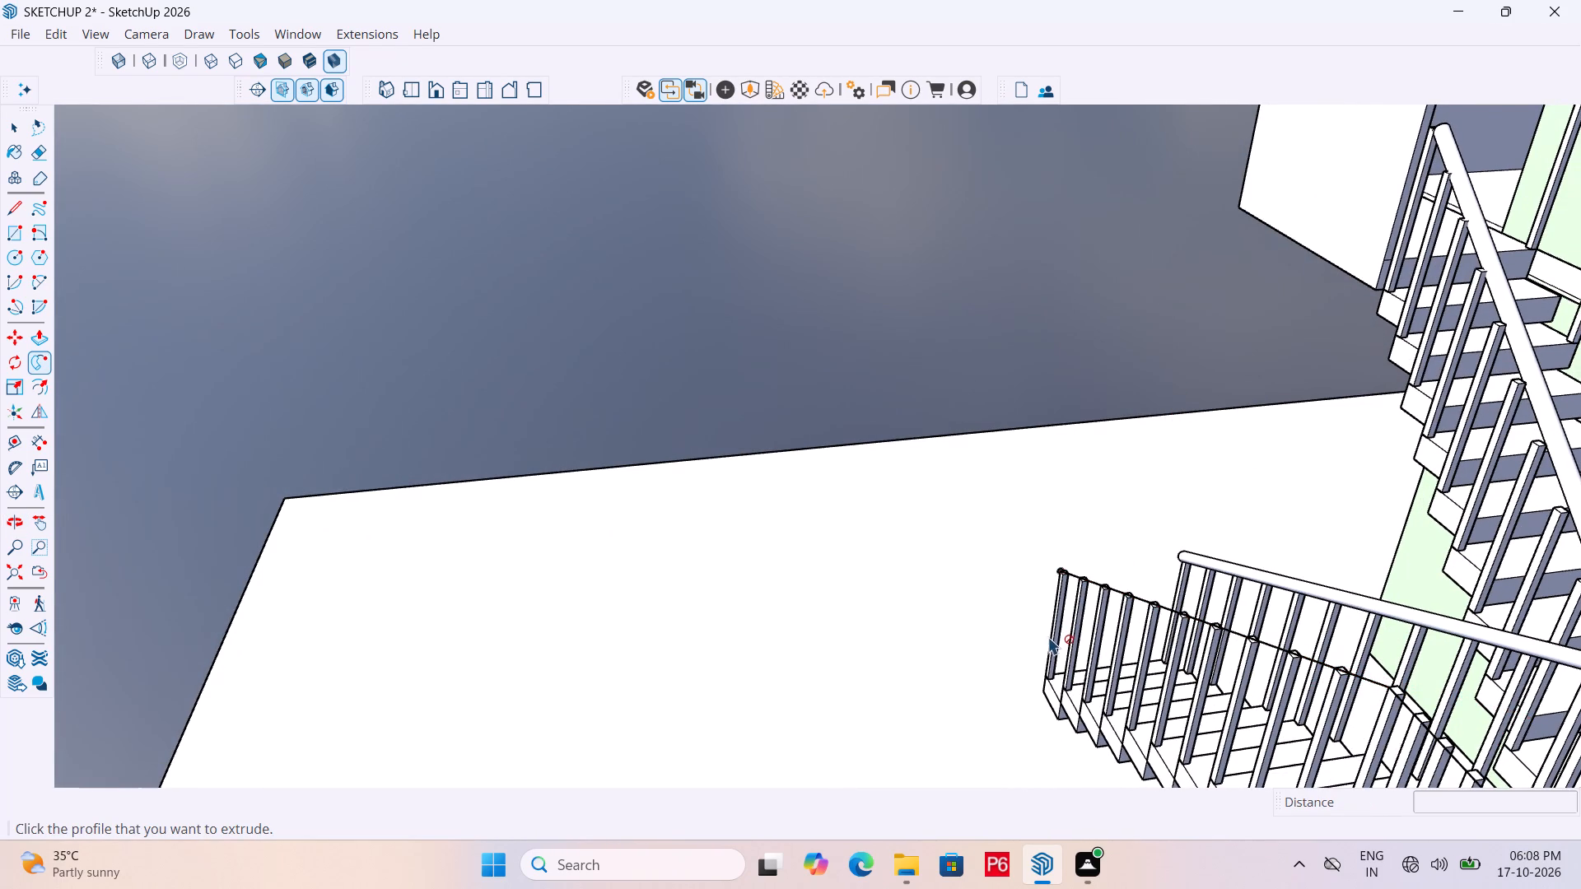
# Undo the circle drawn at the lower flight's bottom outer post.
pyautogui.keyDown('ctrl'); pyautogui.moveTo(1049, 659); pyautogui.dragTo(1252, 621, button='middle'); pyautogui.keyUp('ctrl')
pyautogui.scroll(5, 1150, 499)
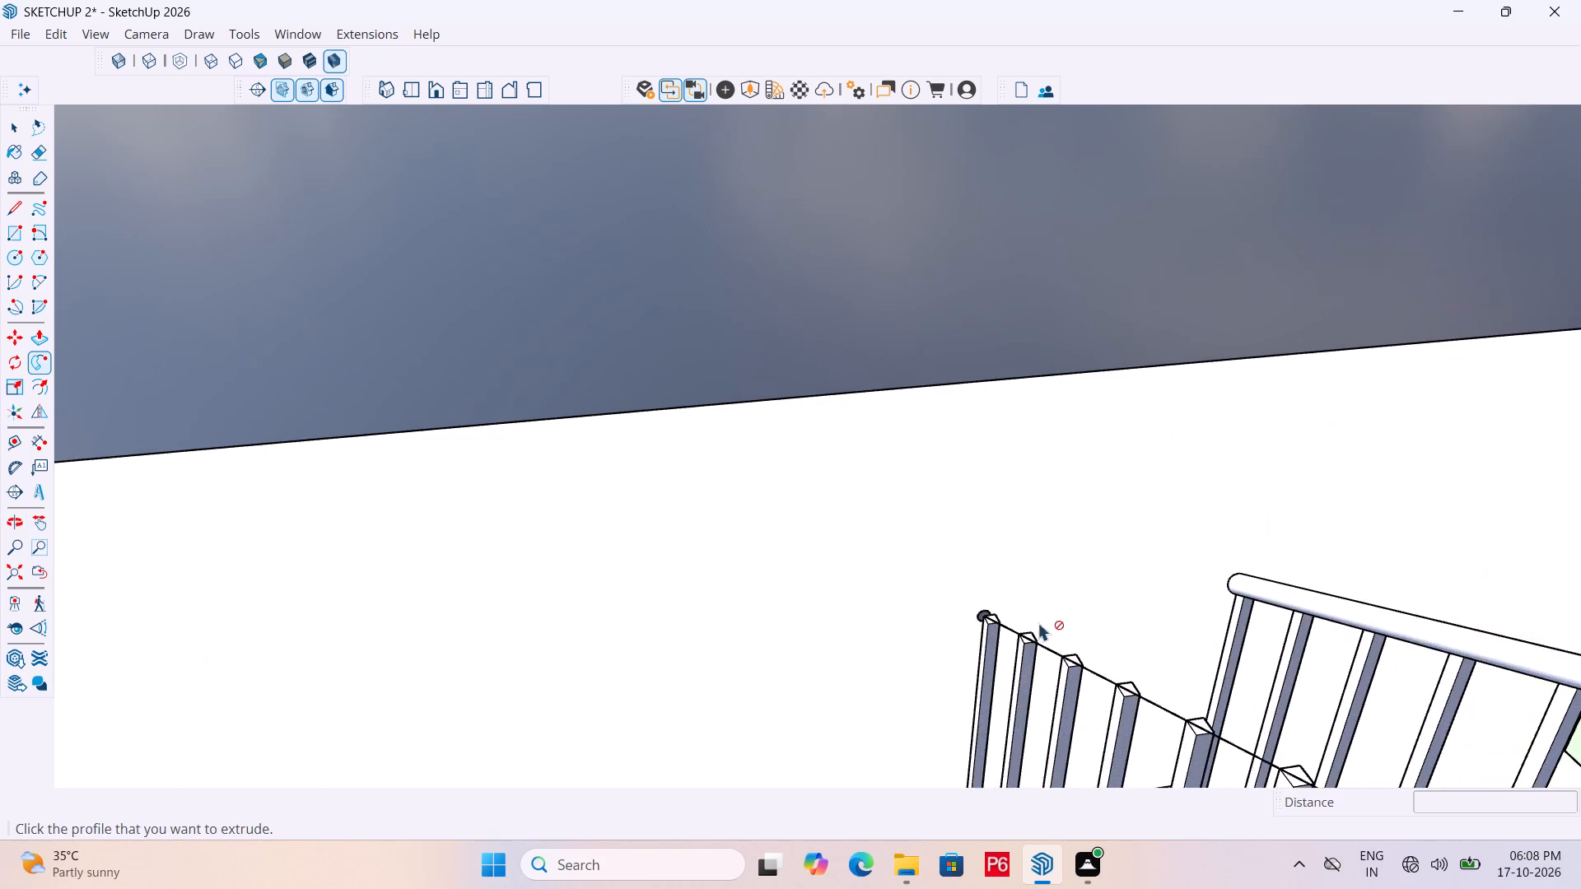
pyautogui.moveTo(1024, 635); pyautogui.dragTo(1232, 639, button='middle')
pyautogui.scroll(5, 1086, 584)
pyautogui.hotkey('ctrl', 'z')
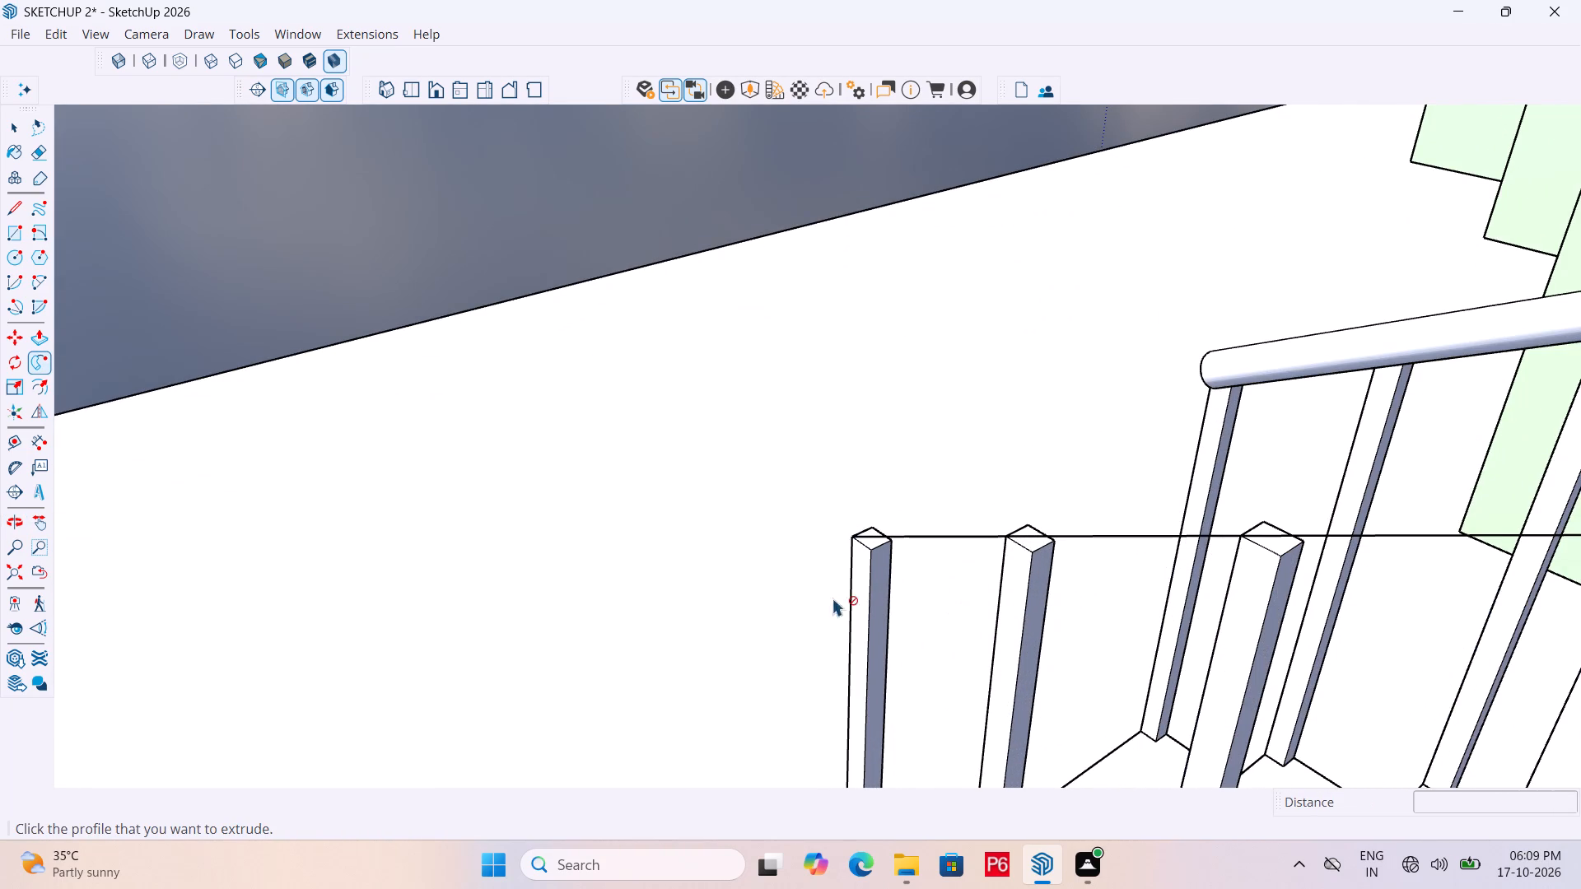
# Draw an upright circle of about 1 7/16" radius centred on the path line's lower end, atop the lower flight's bottom outer post.
pyautogui.scroll(11, 860, 571)
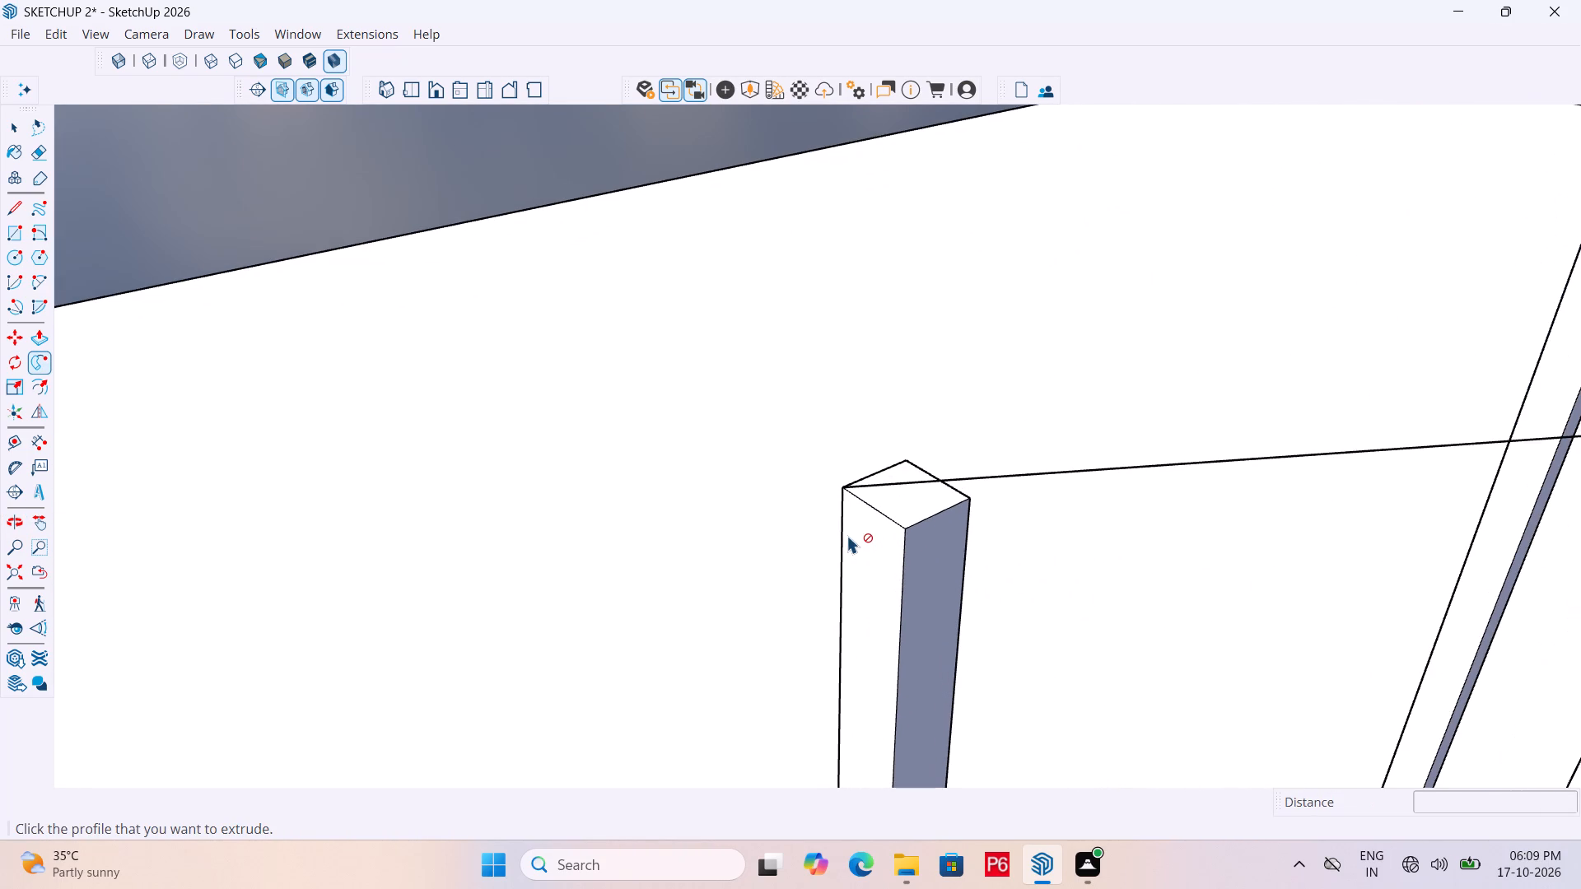
pyautogui.press('c')
pyautogui.moveTo(836, 506); pyautogui.dragTo(883, 520, button='middle')
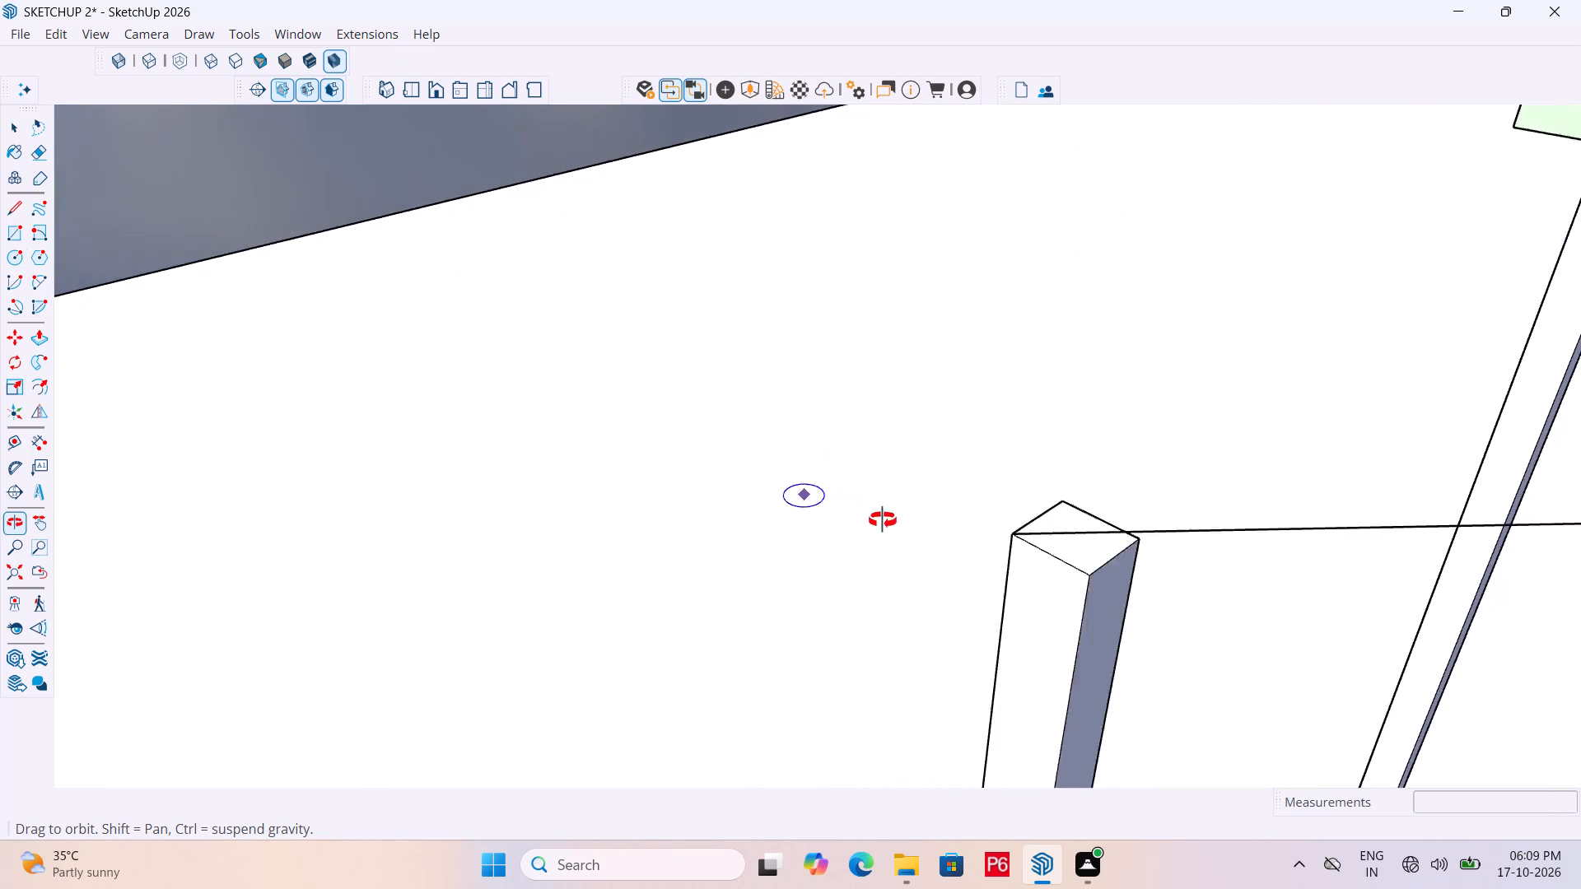
pyautogui.moveTo(883, 520); pyautogui.dragTo(1227, 531, button='middle')
pyautogui.scroll(-6, 745, 579)
pyautogui.moveTo(851, 586); pyautogui.dragTo(1215, 586, button='middle')
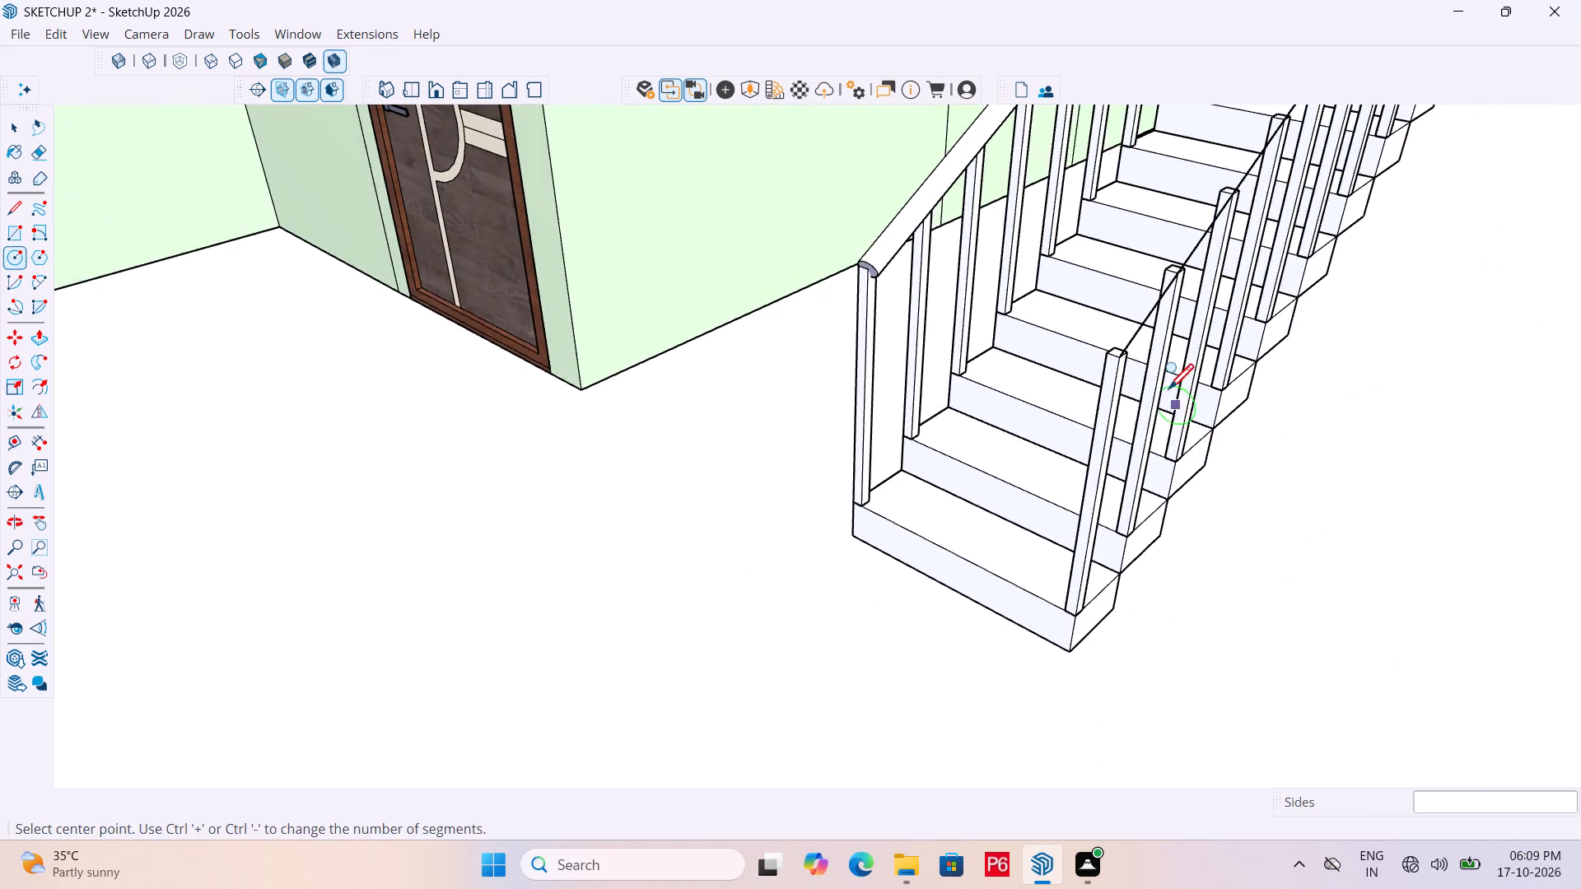
pyautogui.scroll(11, 1168, 392)
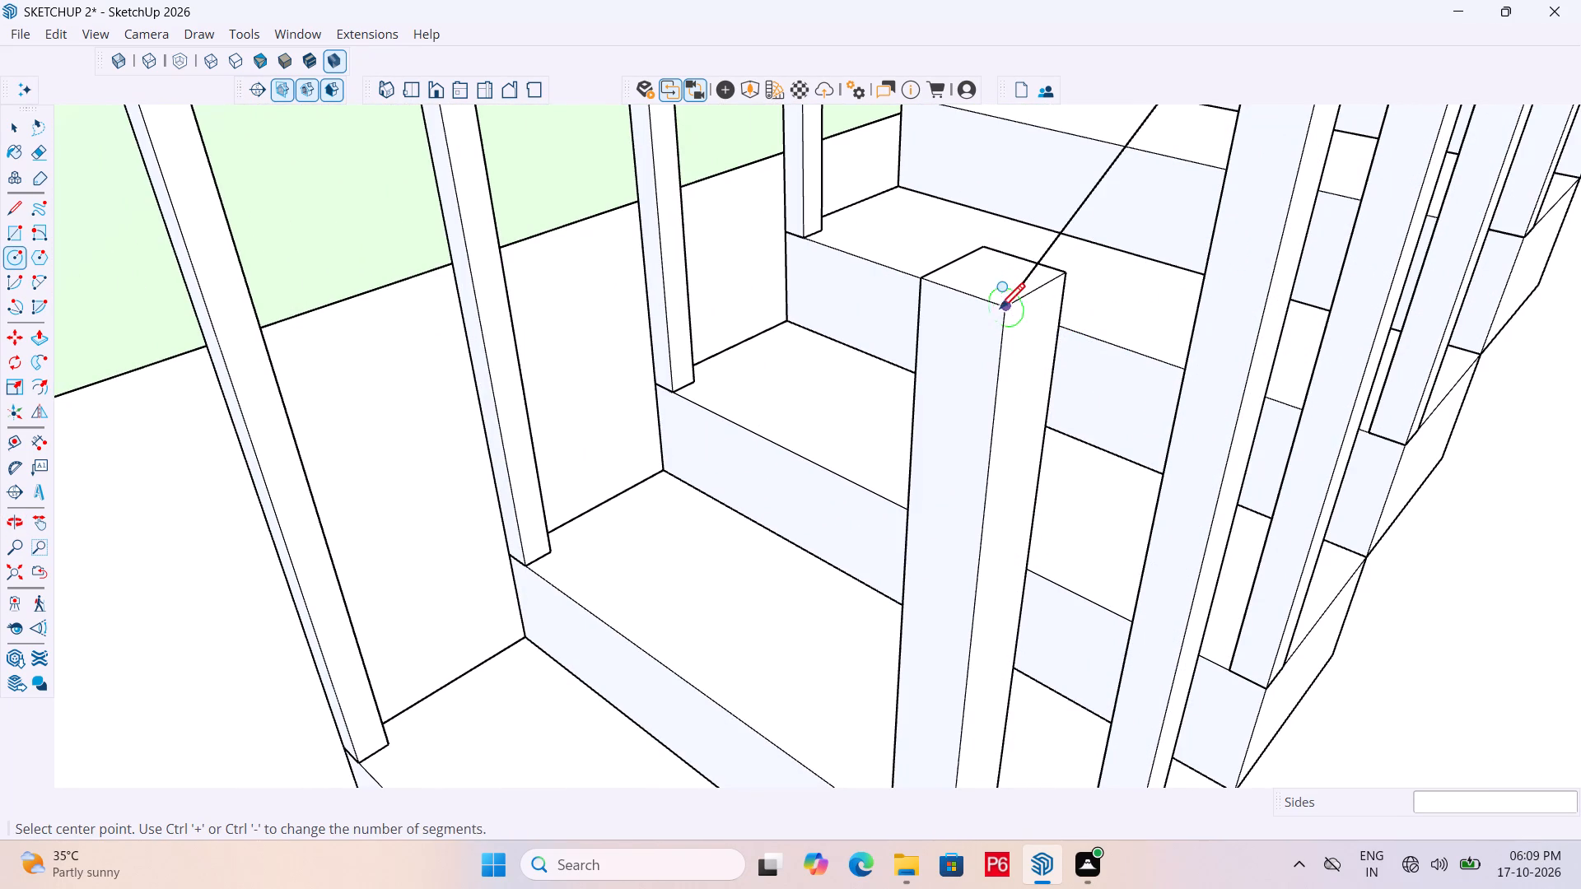
pyautogui.click(999, 310)
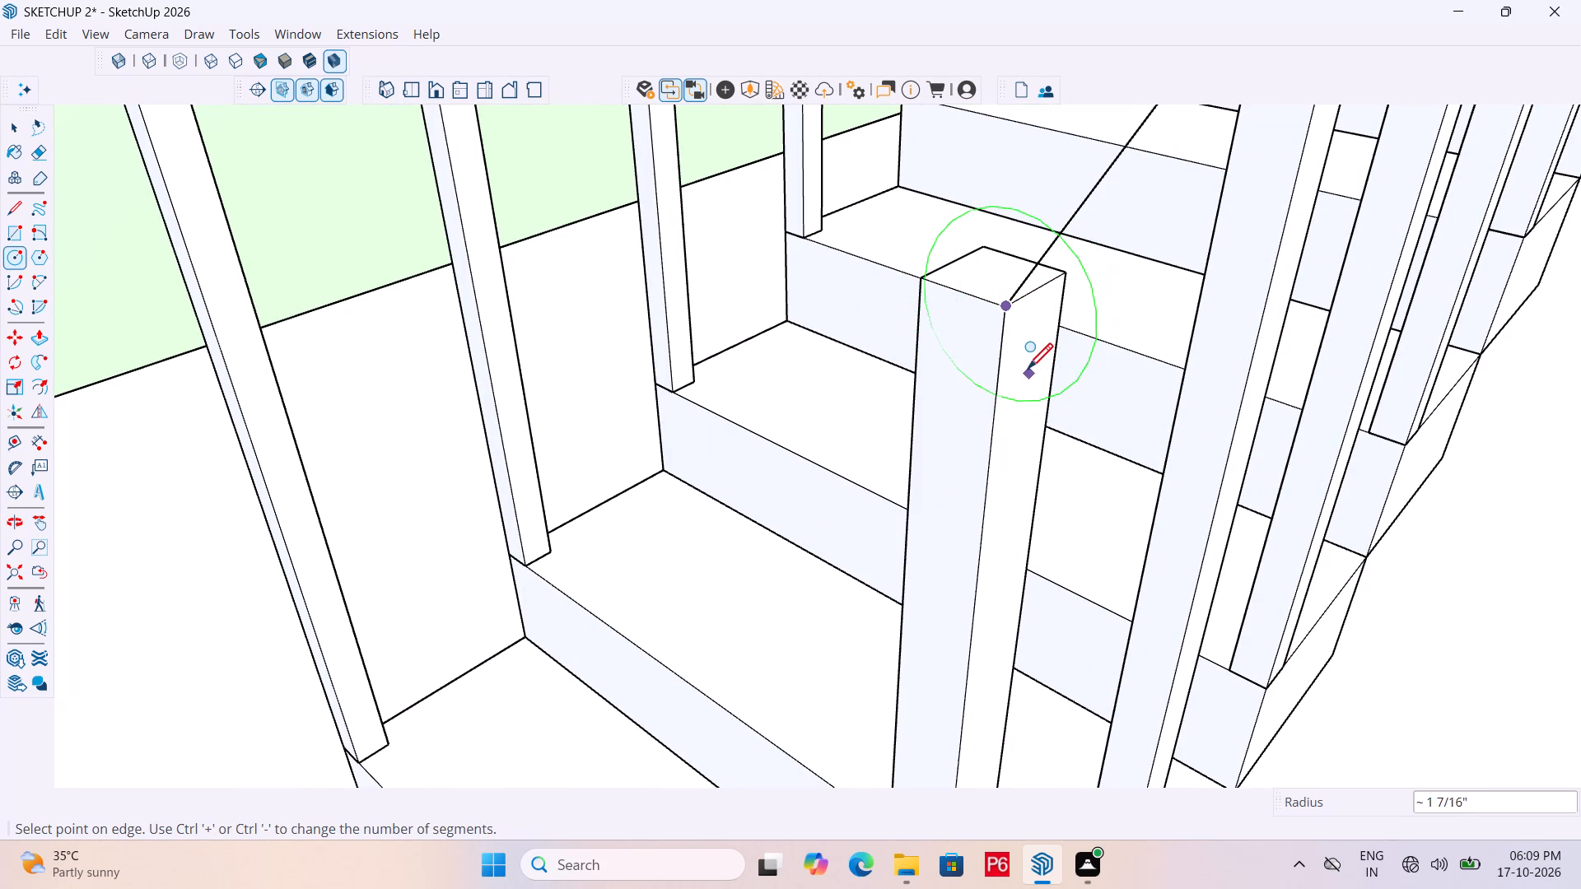
pyautogui.click(1024, 363)
# Sweep the circle with Follow Me up the lower flight's outer side, around the mid-landing and up the upper flight's wall side to the top post.
pyautogui.moveTo(1140, 362); pyautogui.dragTo(604, 366, button='middle')
pyautogui.scroll(-3, 913, 511)
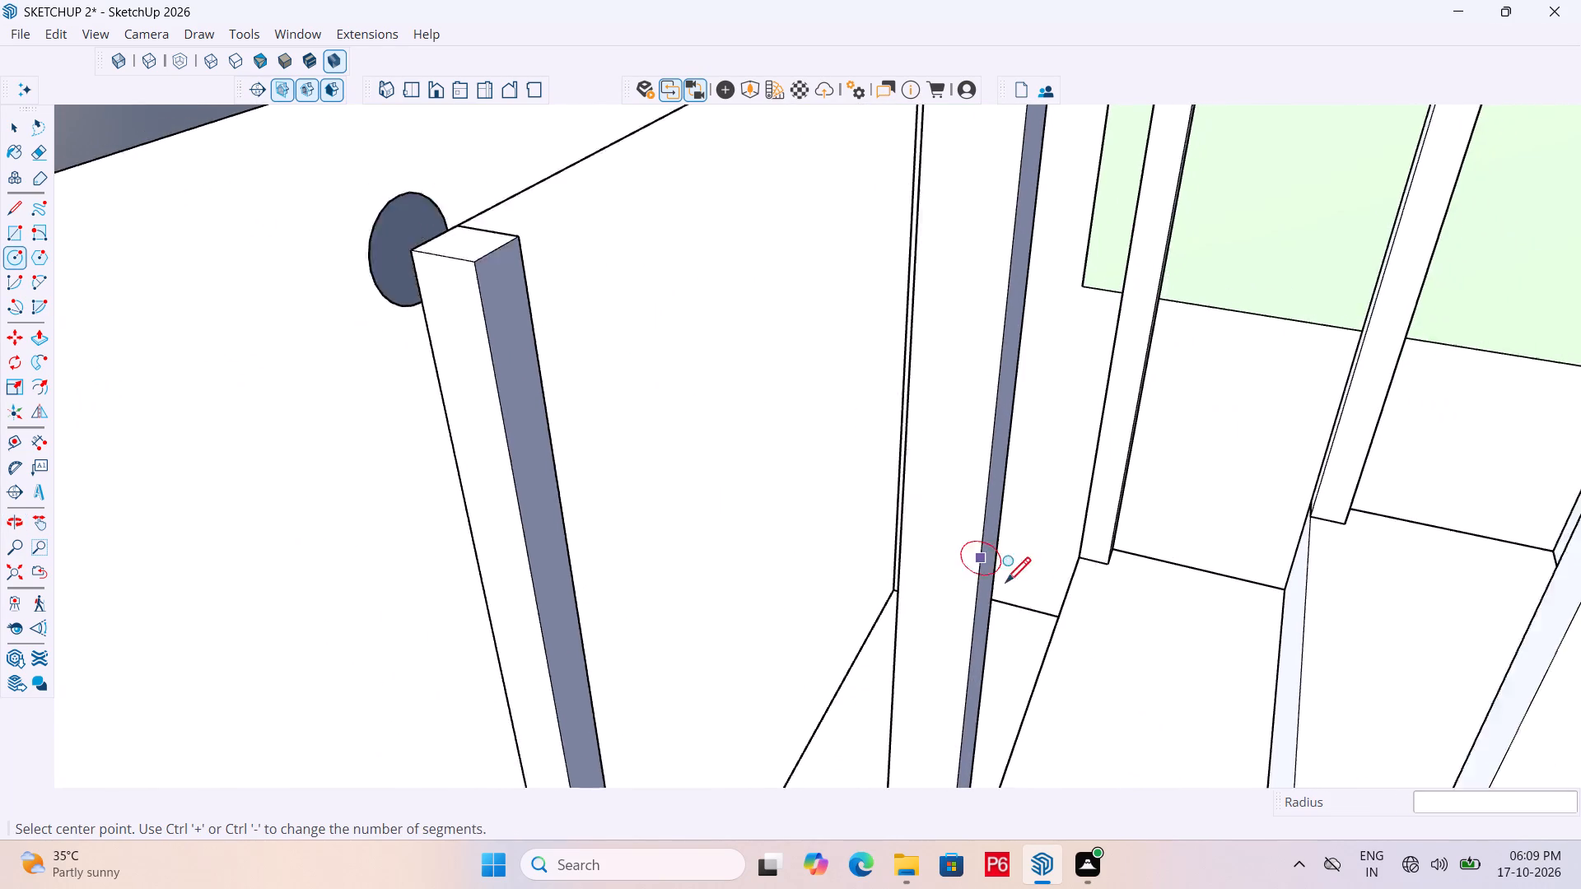
pyautogui.scroll(-3, 1005, 585)
pyautogui.moveTo(788, 502); pyautogui.dragTo(609, 450, button='middle')
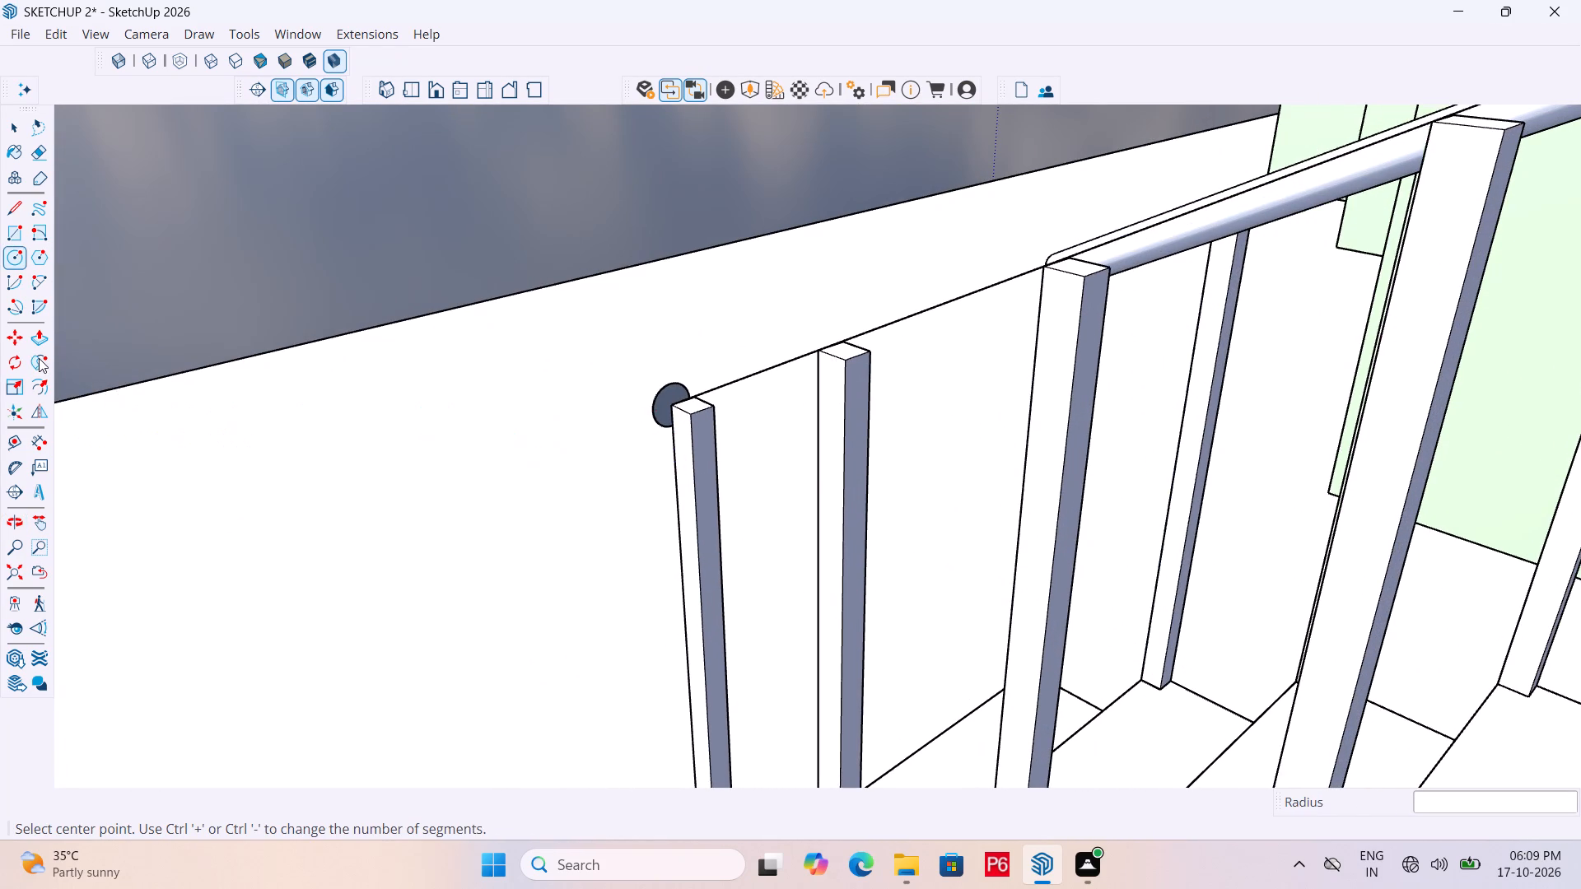
pyautogui.click(39, 358)
pyautogui.click(667, 396)
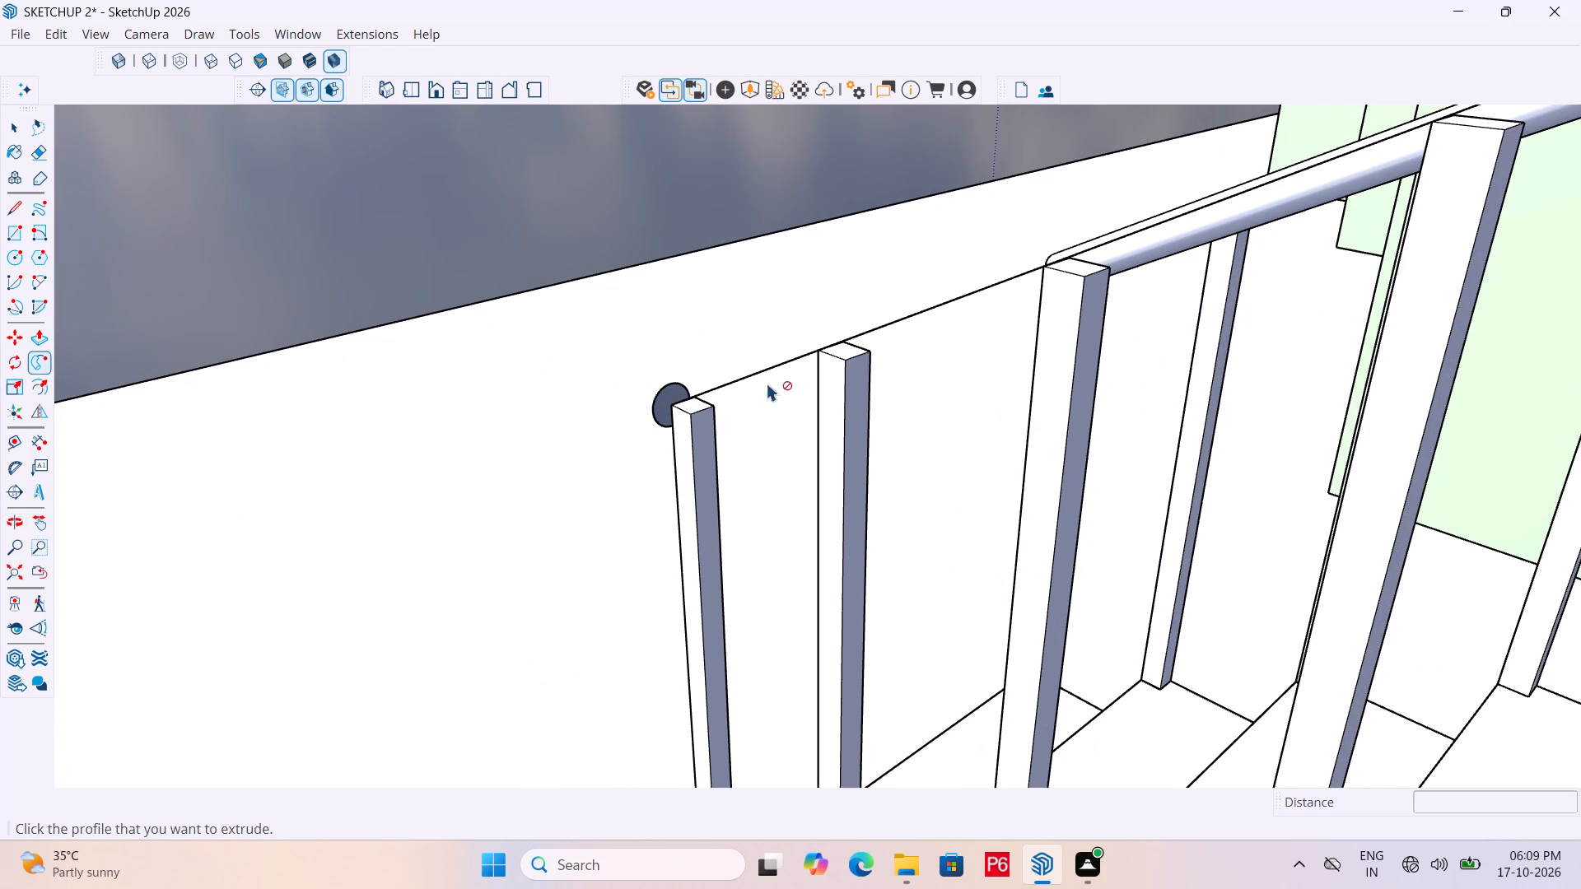
pyautogui.click(679, 396)
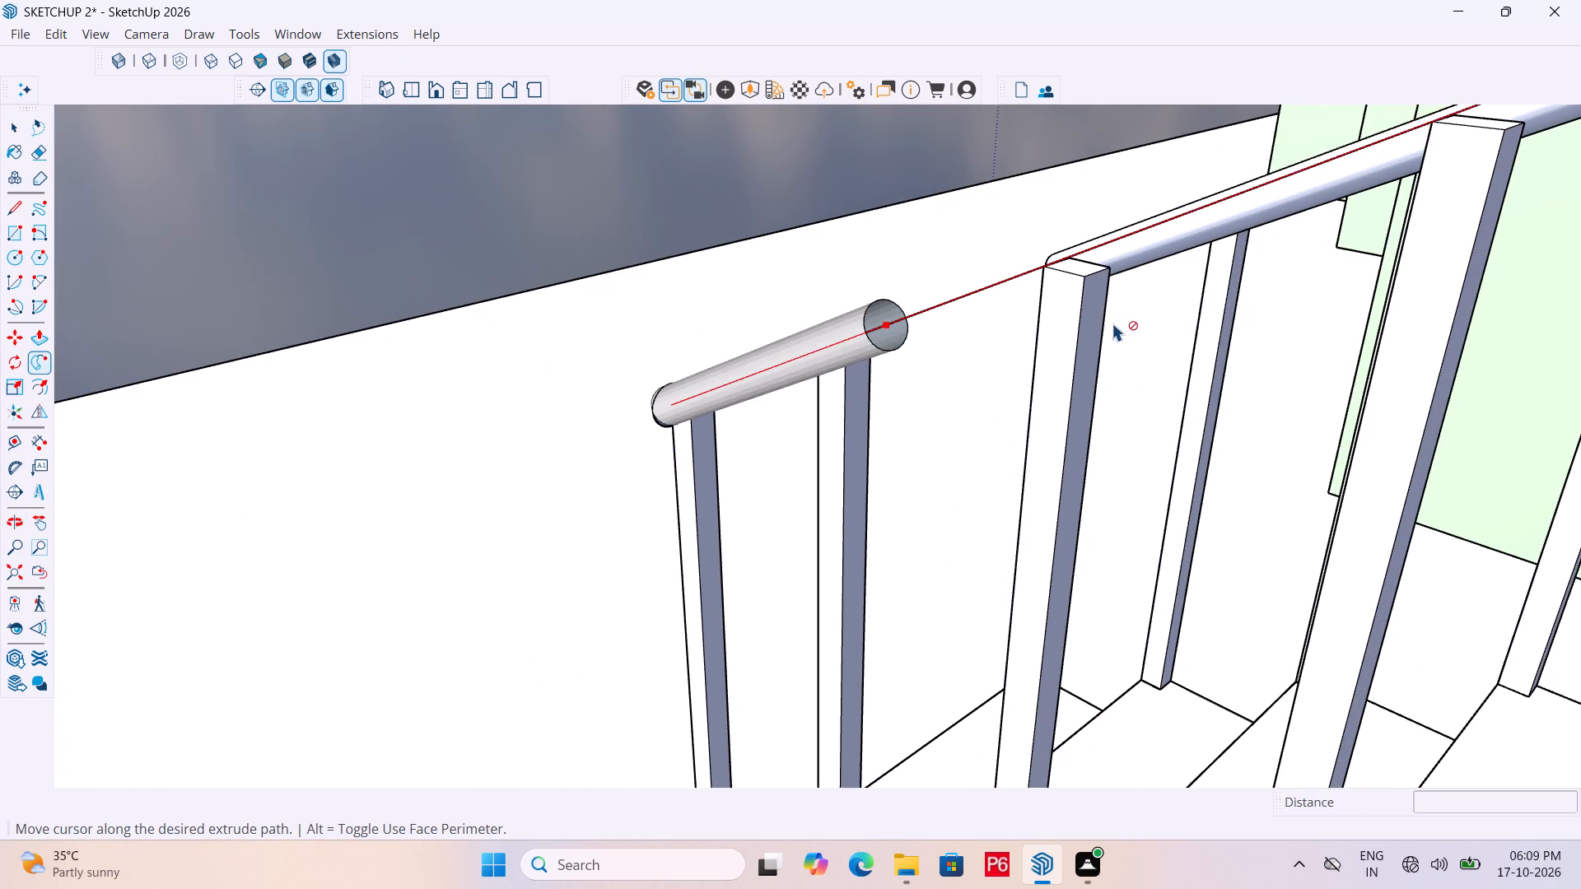
pyautogui.scroll(-7, 1033, 350)
pyautogui.scroll(-2, 1294, 304)
pyautogui.moveTo(1283, 305); pyautogui.dragTo(1047, 345, button='middle')
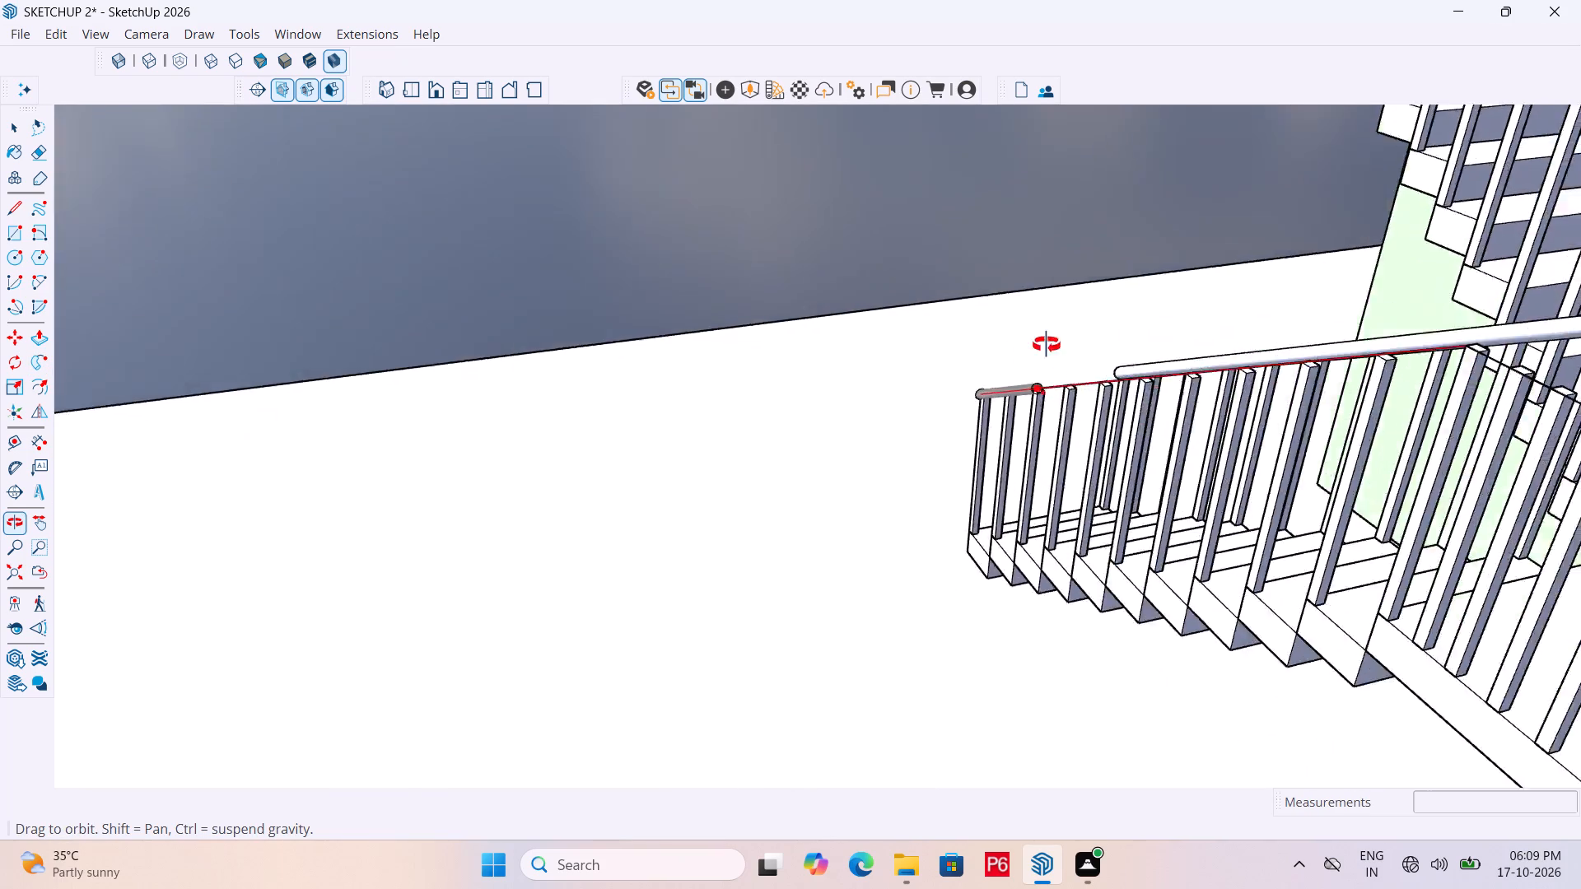
pyautogui.moveTo(1047, 345); pyautogui.dragTo(832, 370, button='middle')
pyautogui.scroll(-8, 822, 573)
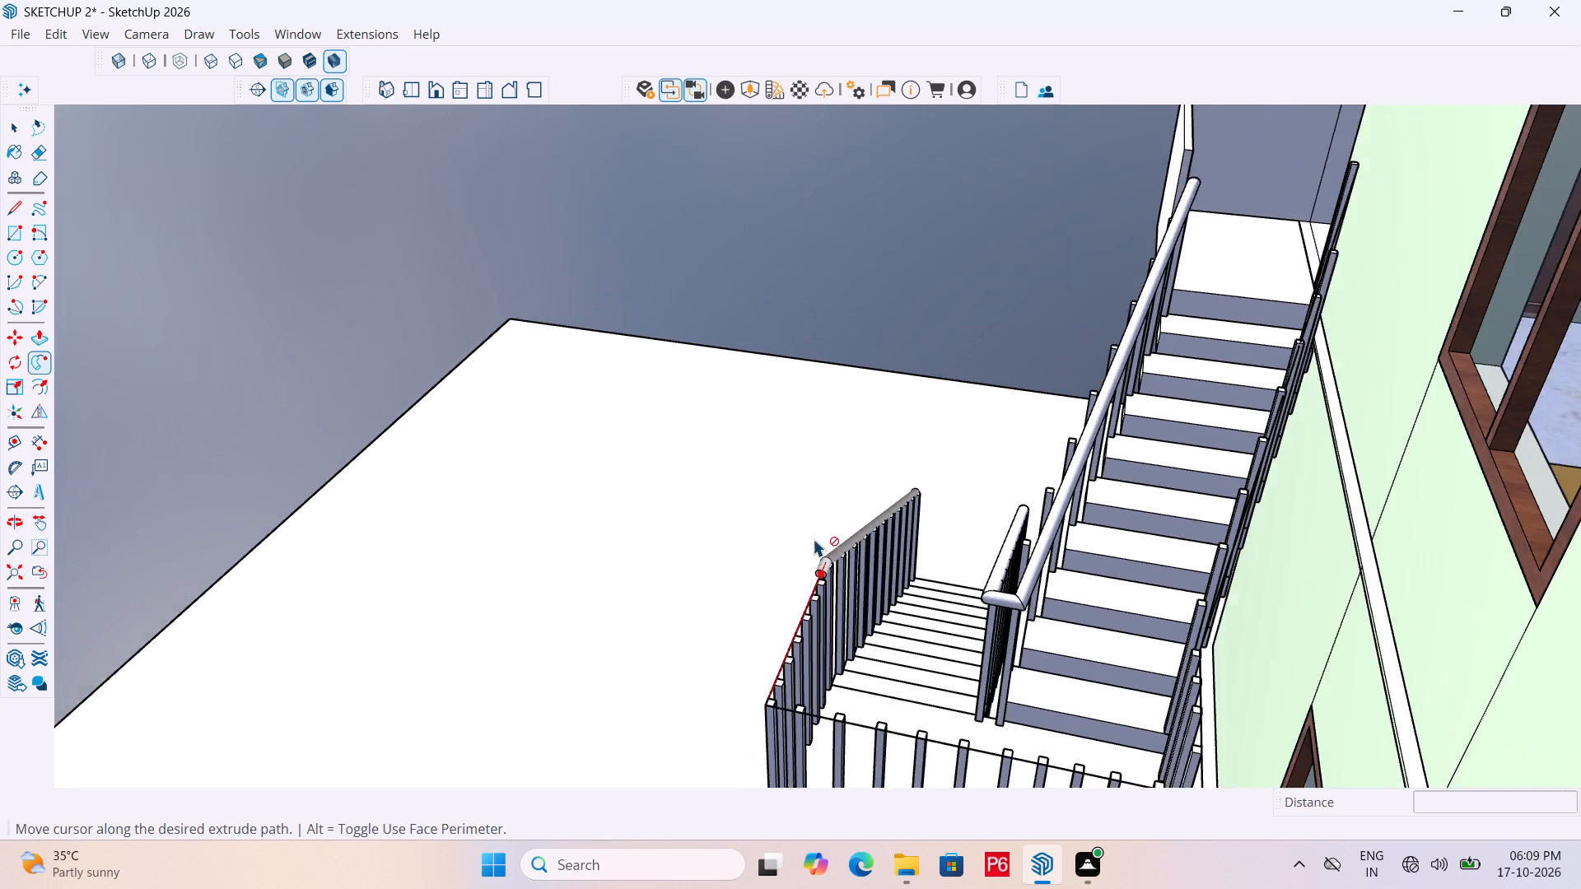
pyautogui.moveTo(814, 538); pyautogui.dragTo(814, 525, button='middle')
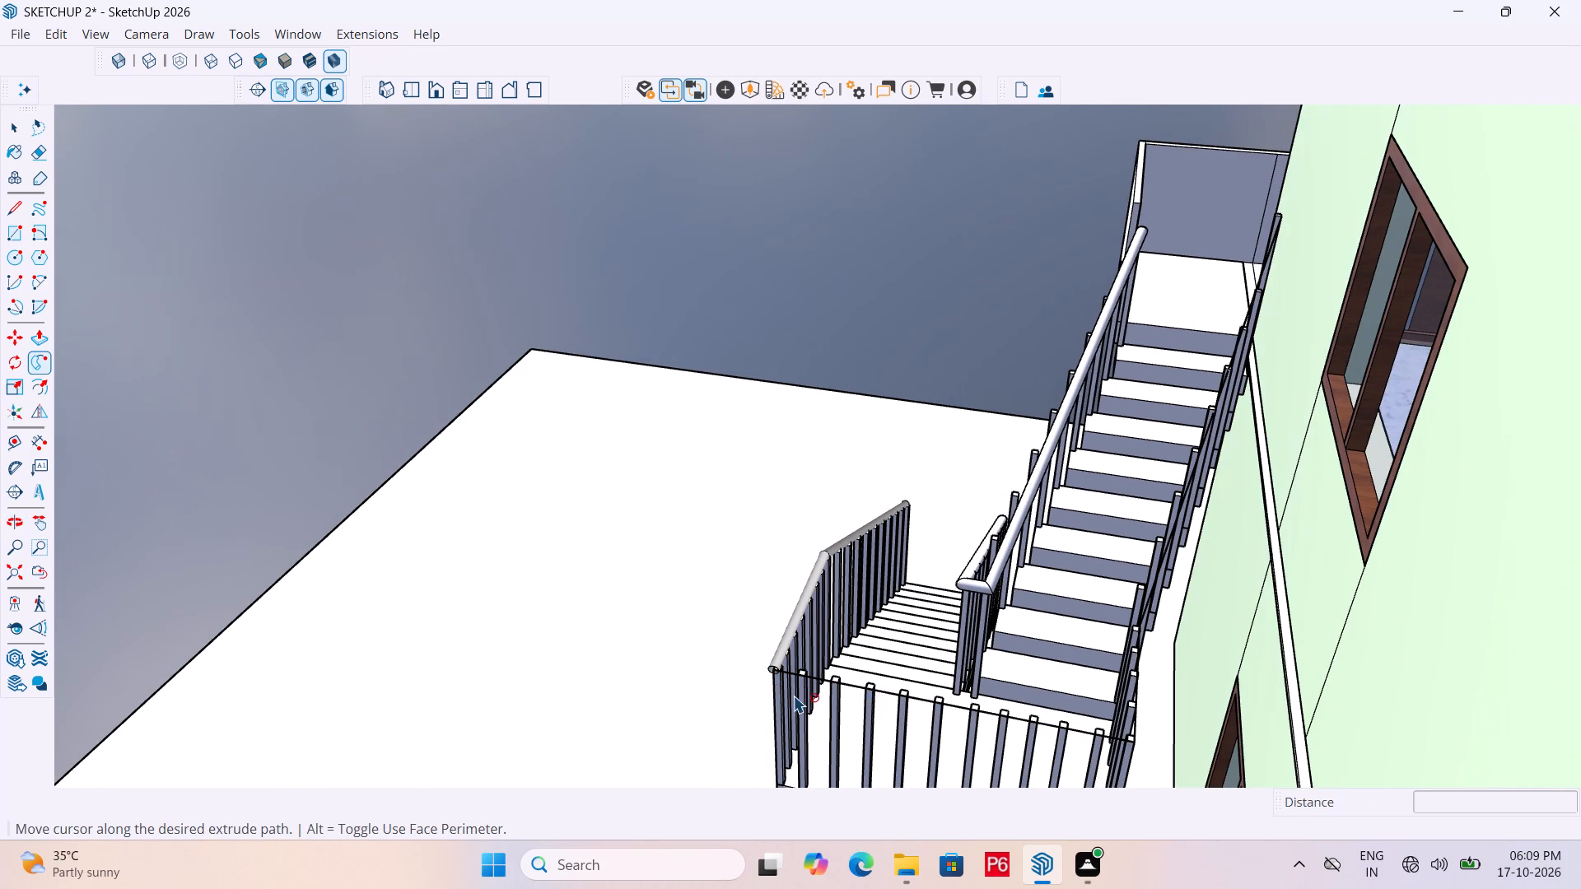
pyautogui.moveTo(1026, 714); pyautogui.dragTo(981, 663, button='middle')
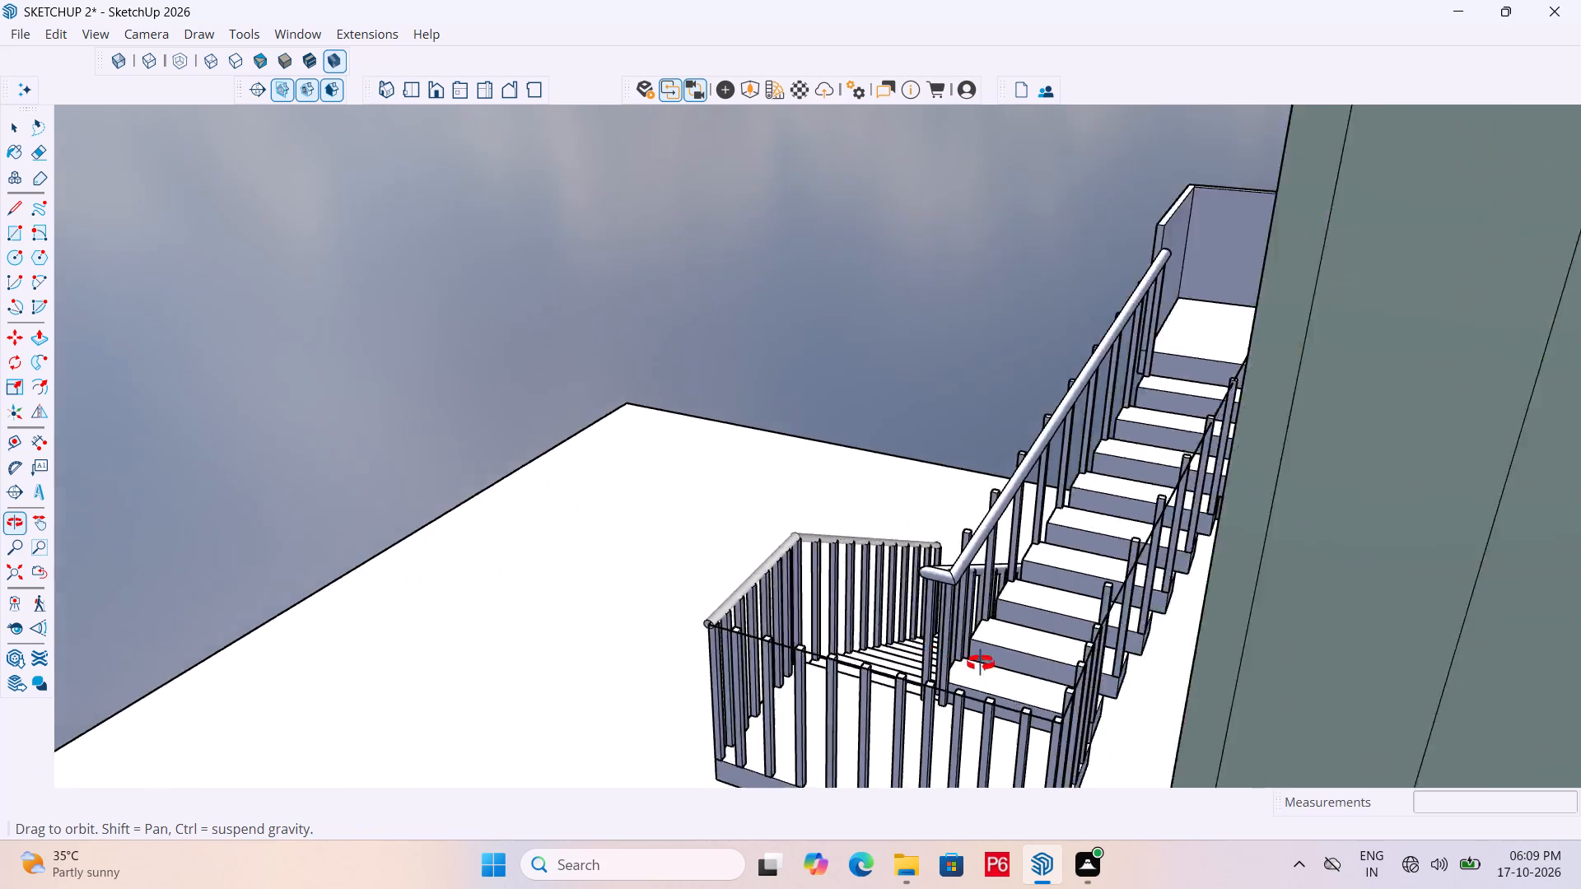
pyautogui.moveTo(981, 663); pyautogui.dragTo(1086, 694, button='middle')
pyautogui.scroll(5, 837, 683)
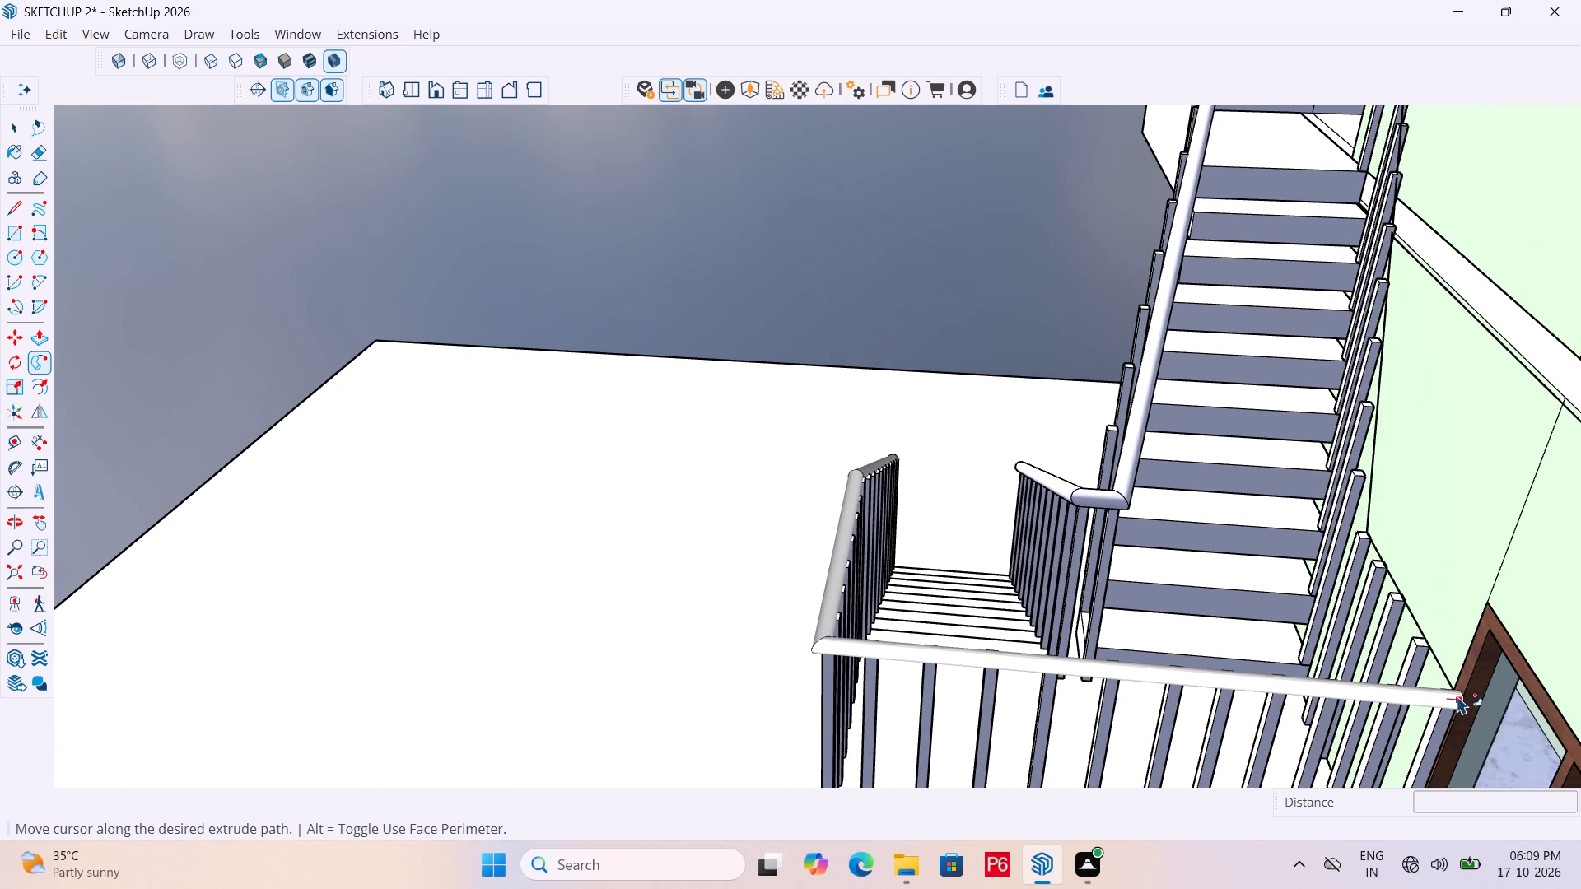
pyautogui.scroll(5, 1429, 572)
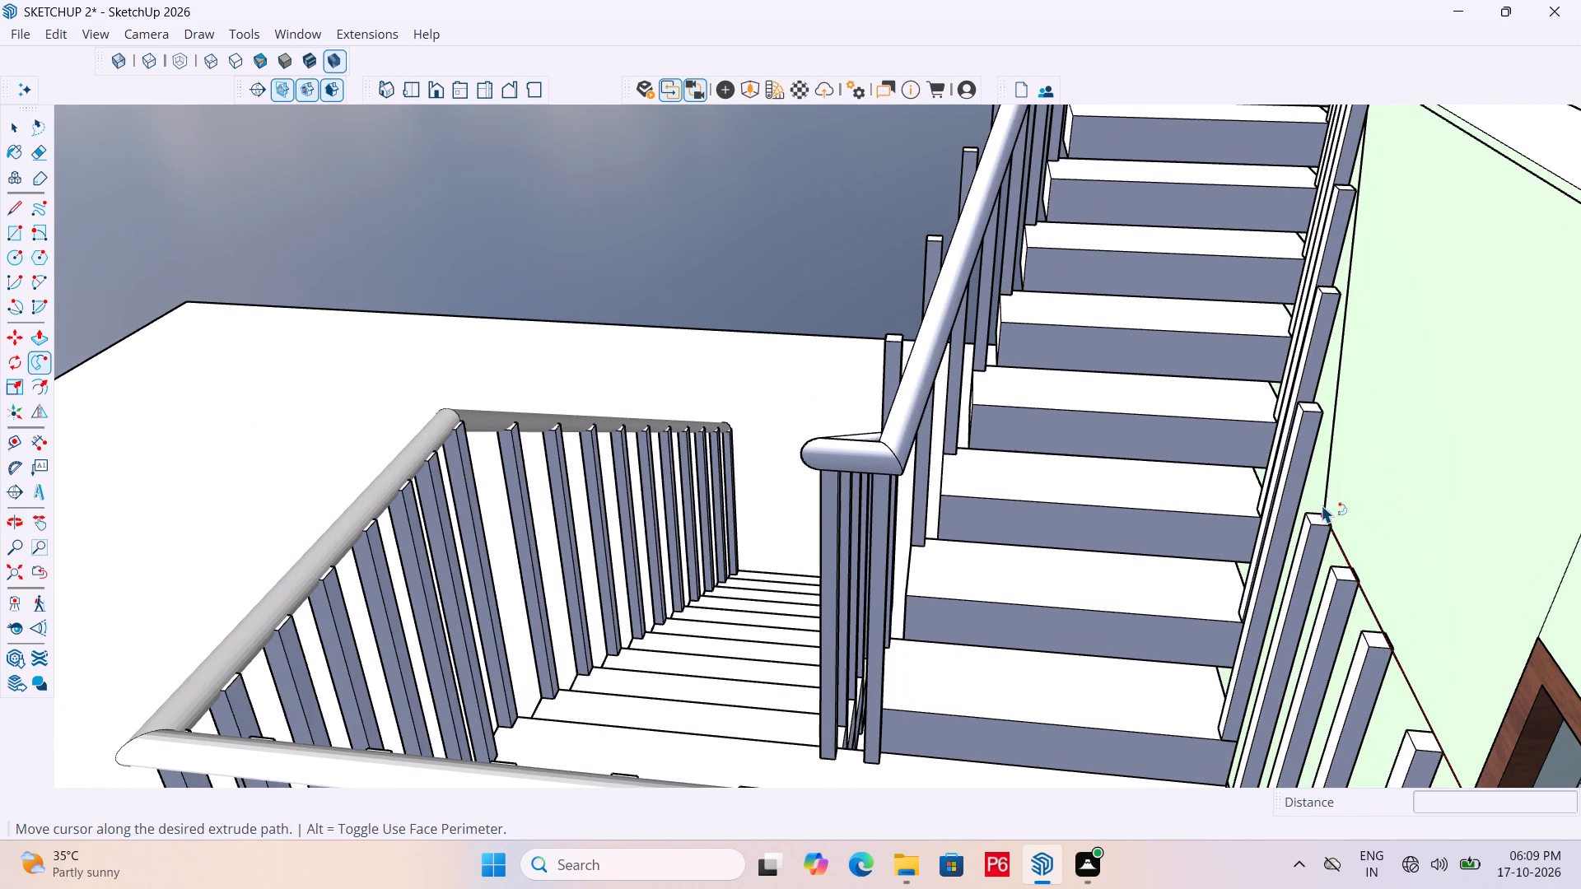
pyautogui.scroll(-5, 1196, 463)
pyautogui.moveTo(1241, 603); pyautogui.dragTo(1577, 642, button='middle')
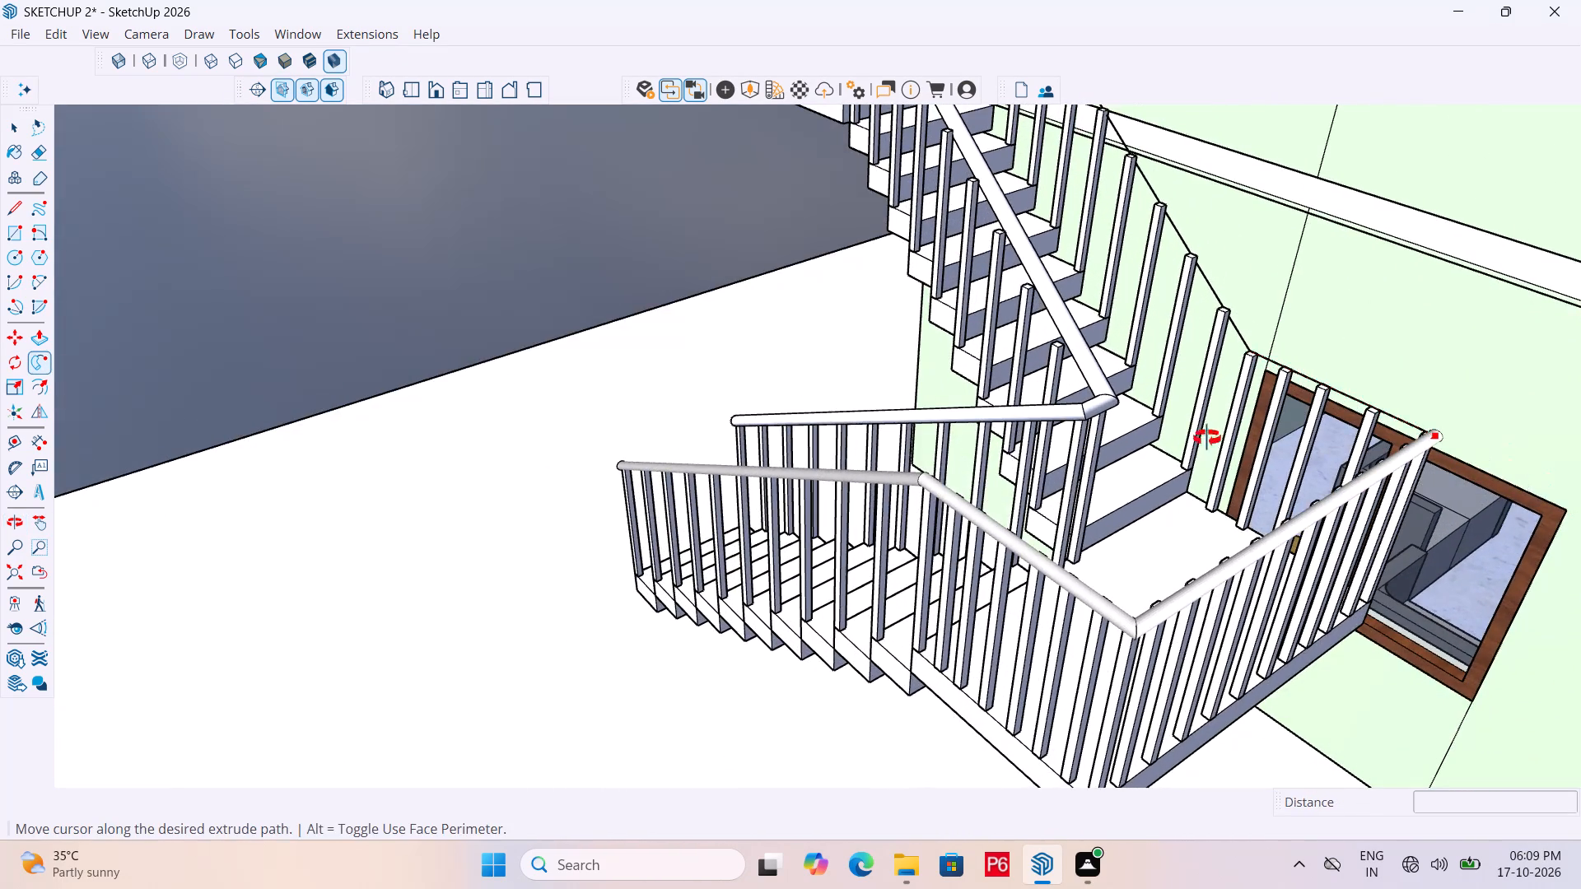
pyautogui.moveTo(1207, 438); pyautogui.dragTo(1532, 469, button='middle')
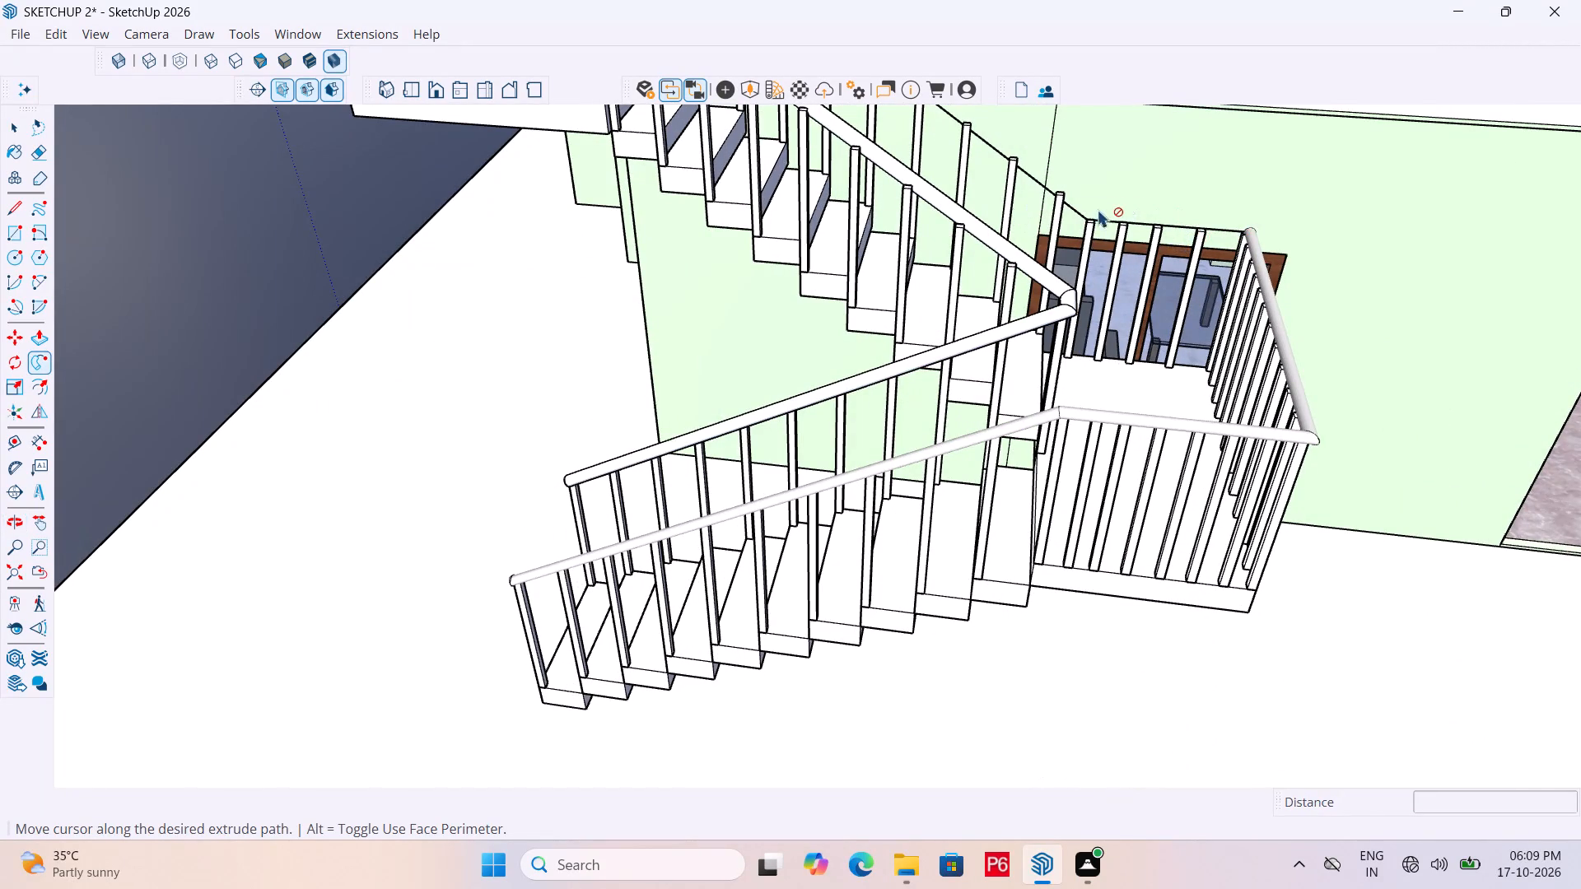
pyautogui.scroll(-1, 1140, 274)
pyautogui.moveTo(1159, 305); pyautogui.dragTo(1219, 384, button='middle')
pyautogui.moveTo(1099, 185); pyautogui.dragTo(1368, 116, button='middle')
pyautogui.scroll(-4, 1184, 347)
pyautogui.moveTo(1055, 165); pyautogui.dragTo(1055, 163, button='middle')
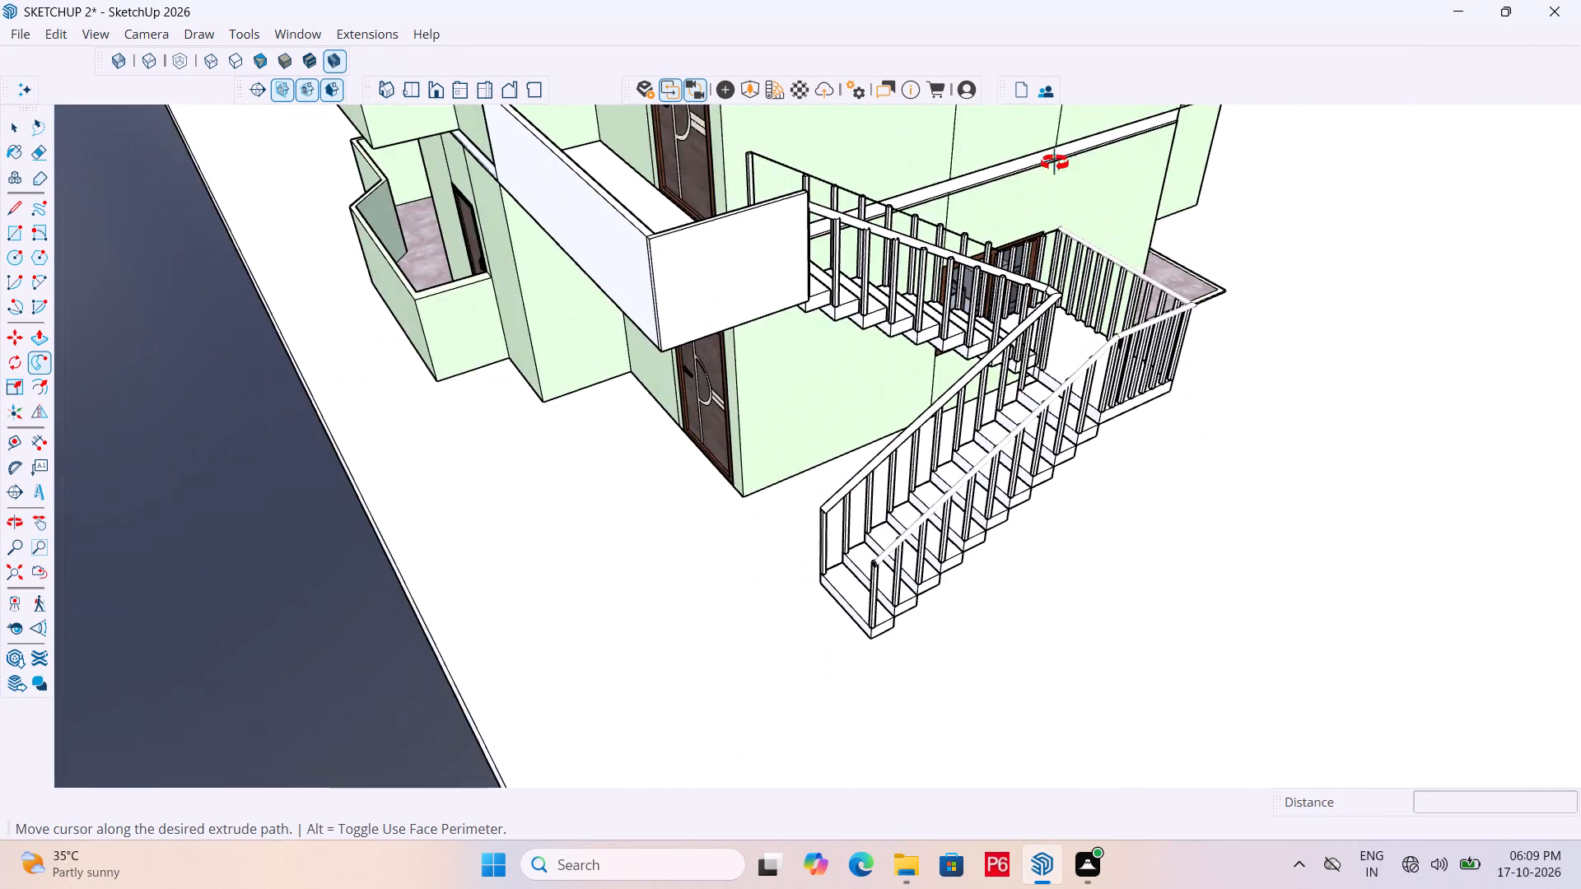
pyautogui.moveTo(1055, 163); pyautogui.dragTo(852, 180, button='middle')
pyautogui.scroll(5, 930, 166)
pyautogui.scroll(4, 1238, 355)
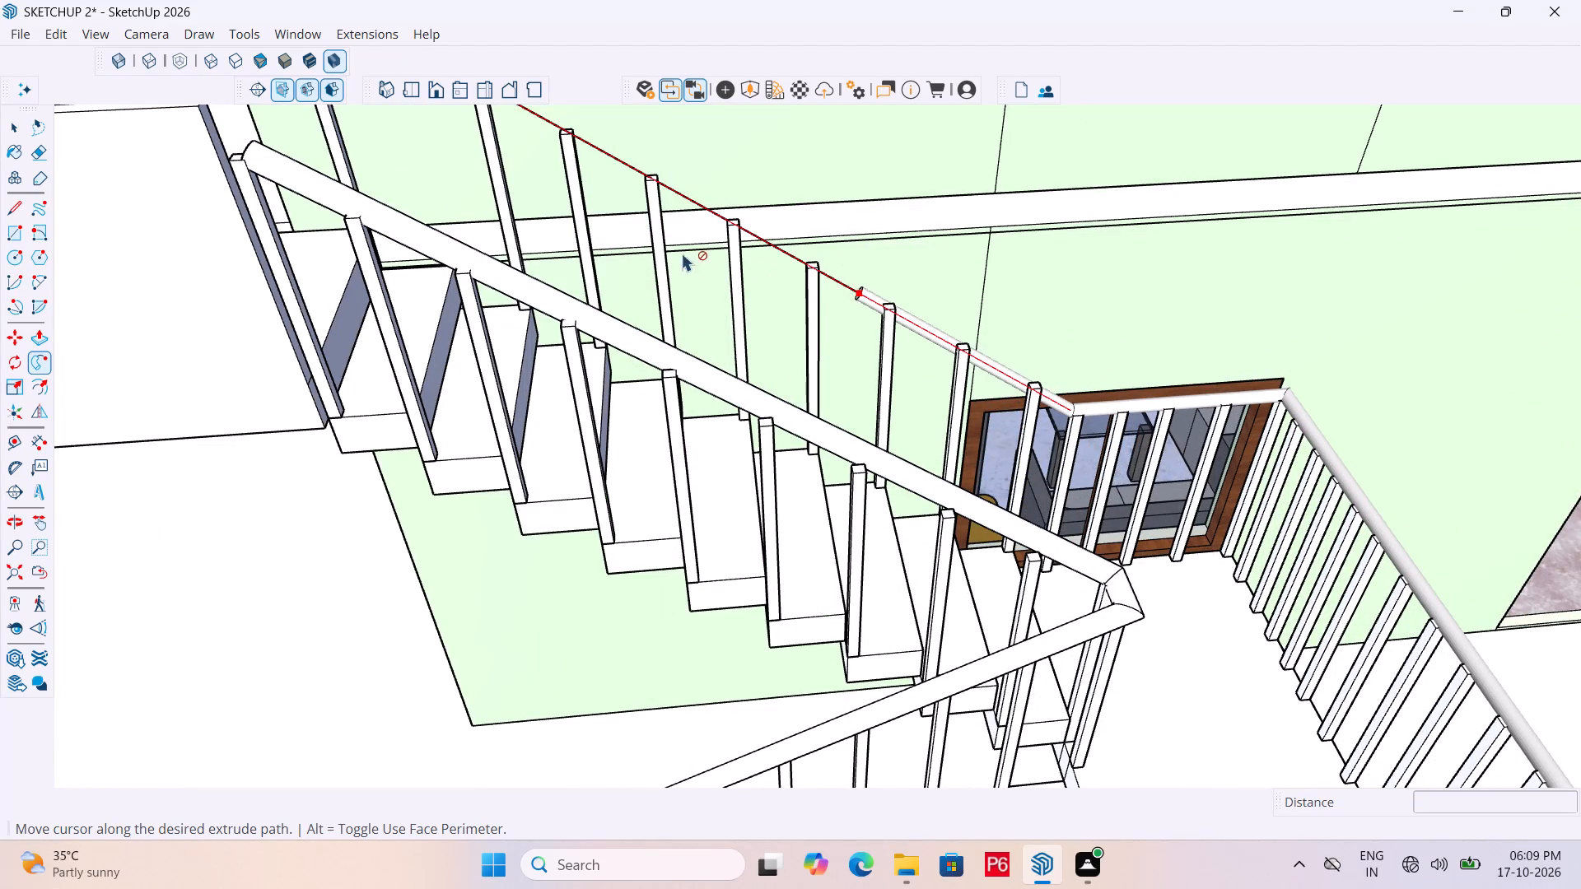
pyautogui.scroll(-2, 874, 289)
pyautogui.scroll(-3, 727, 258)
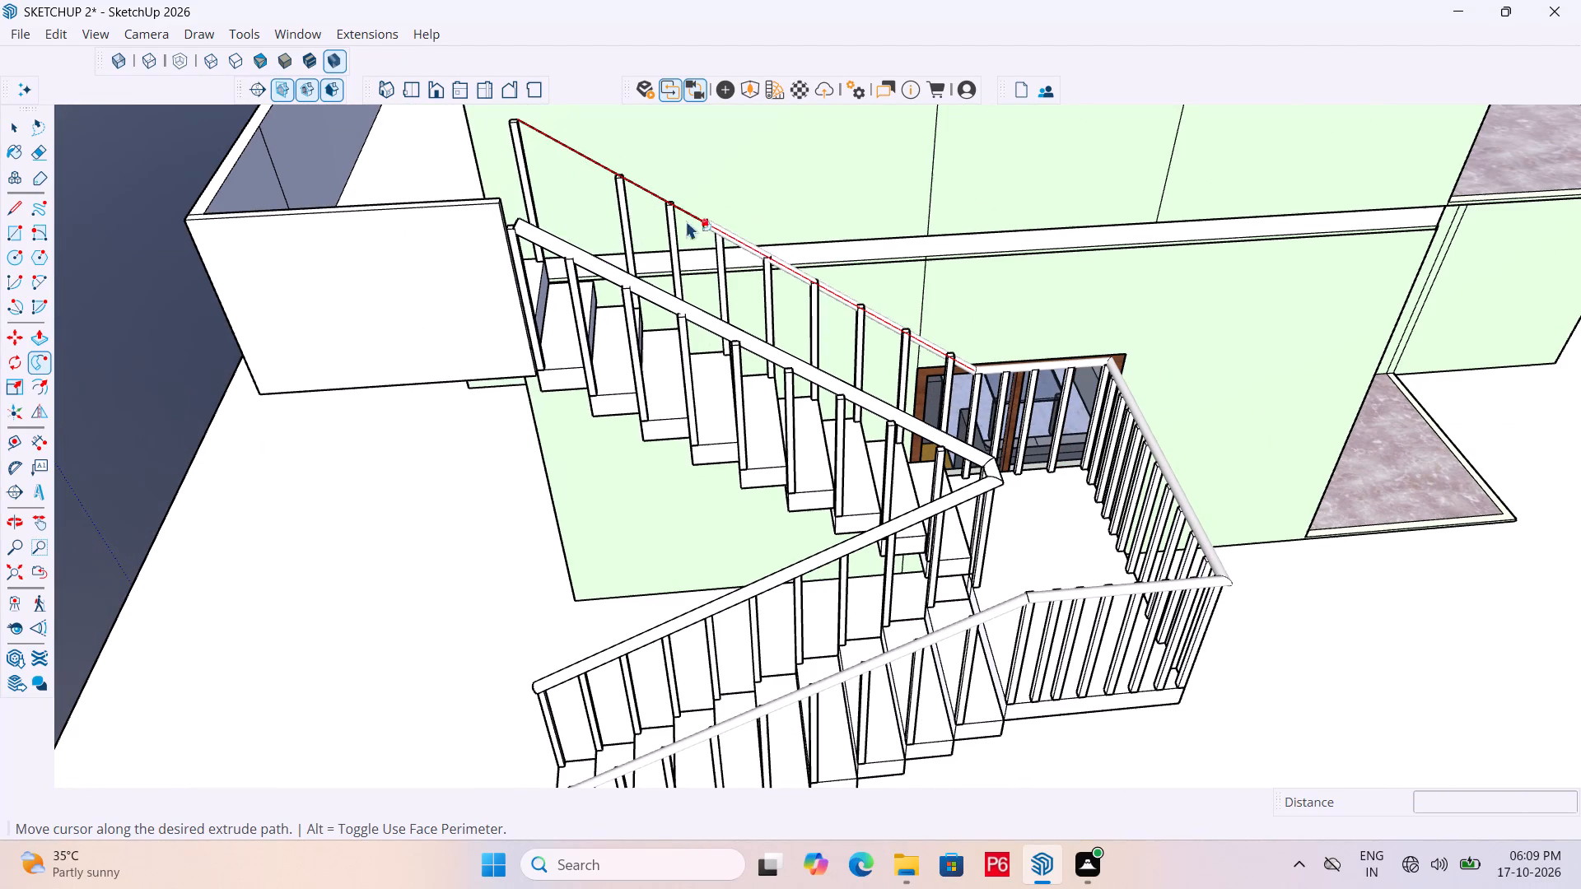
pyautogui.scroll(10, 503, 121)
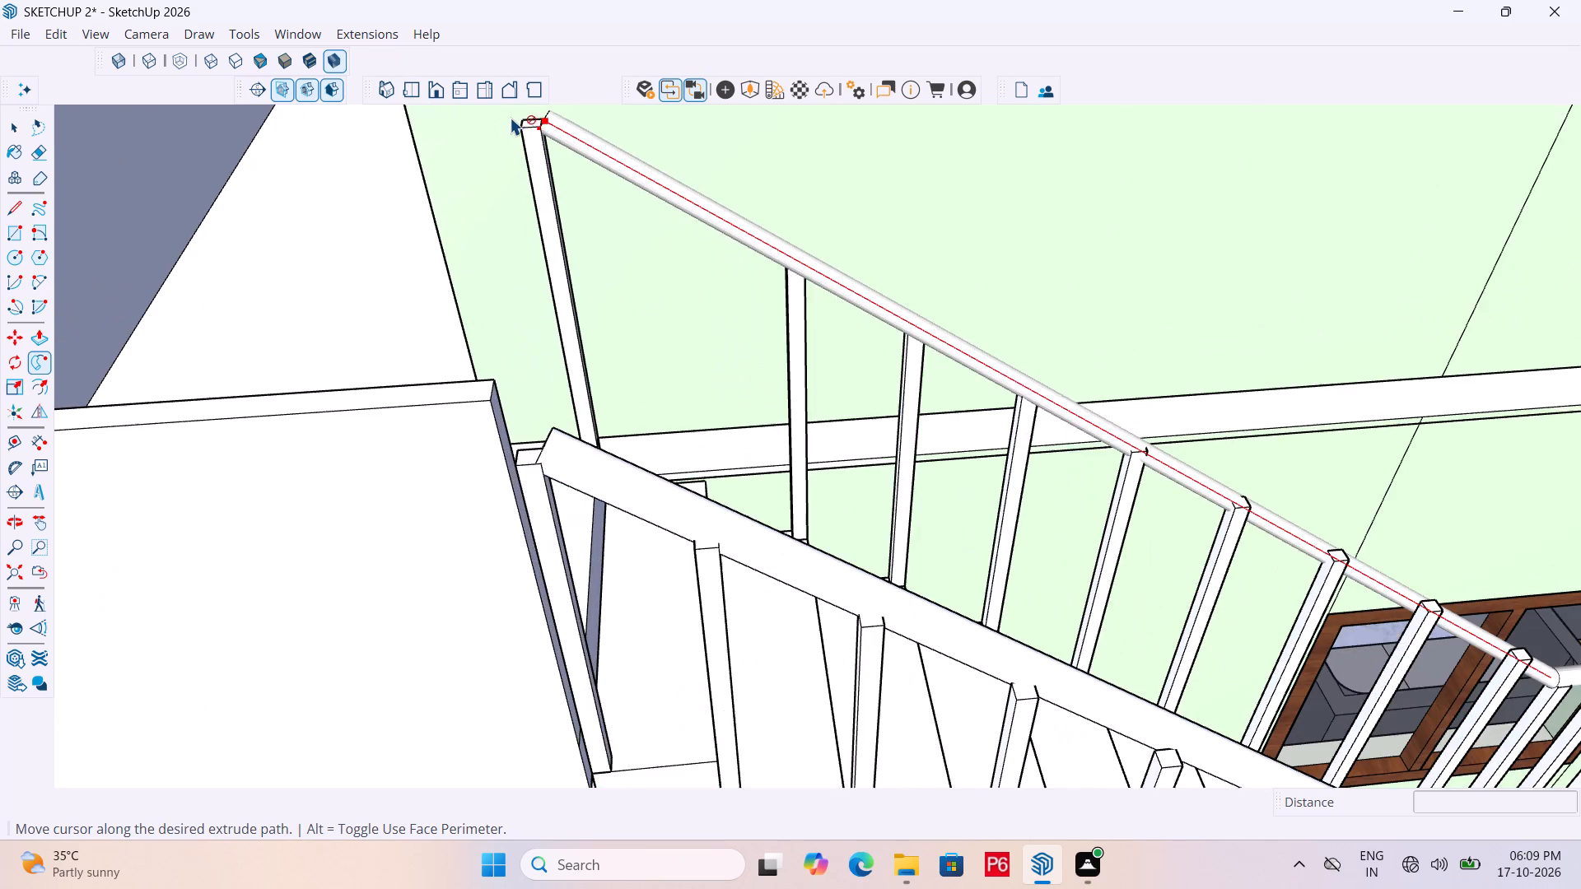
pyautogui.scroll(5, 519, 128)
pyautogui.click(528, 123)
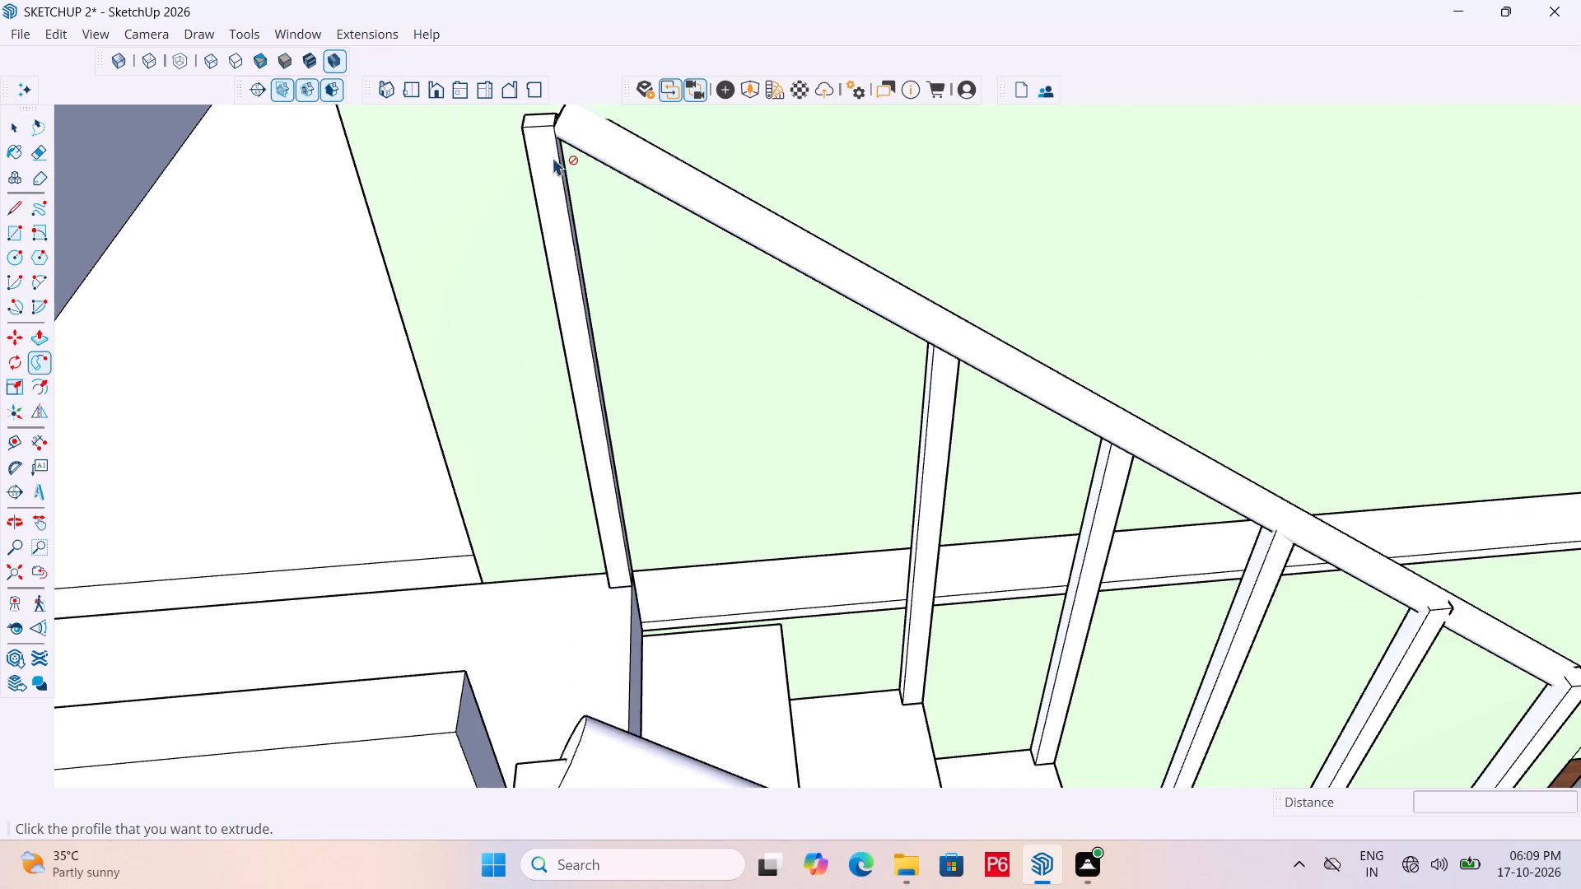
# Save the model.
pyautogui.scroll(-6, 626, 184)
pyautogui.hotkey('ctrl', 's')
pyautogui.hotkey('ctrl', 's')
pyautogui.hotkey('ctrl', 's')
pyautogui.hotkey('ctrl', 's')
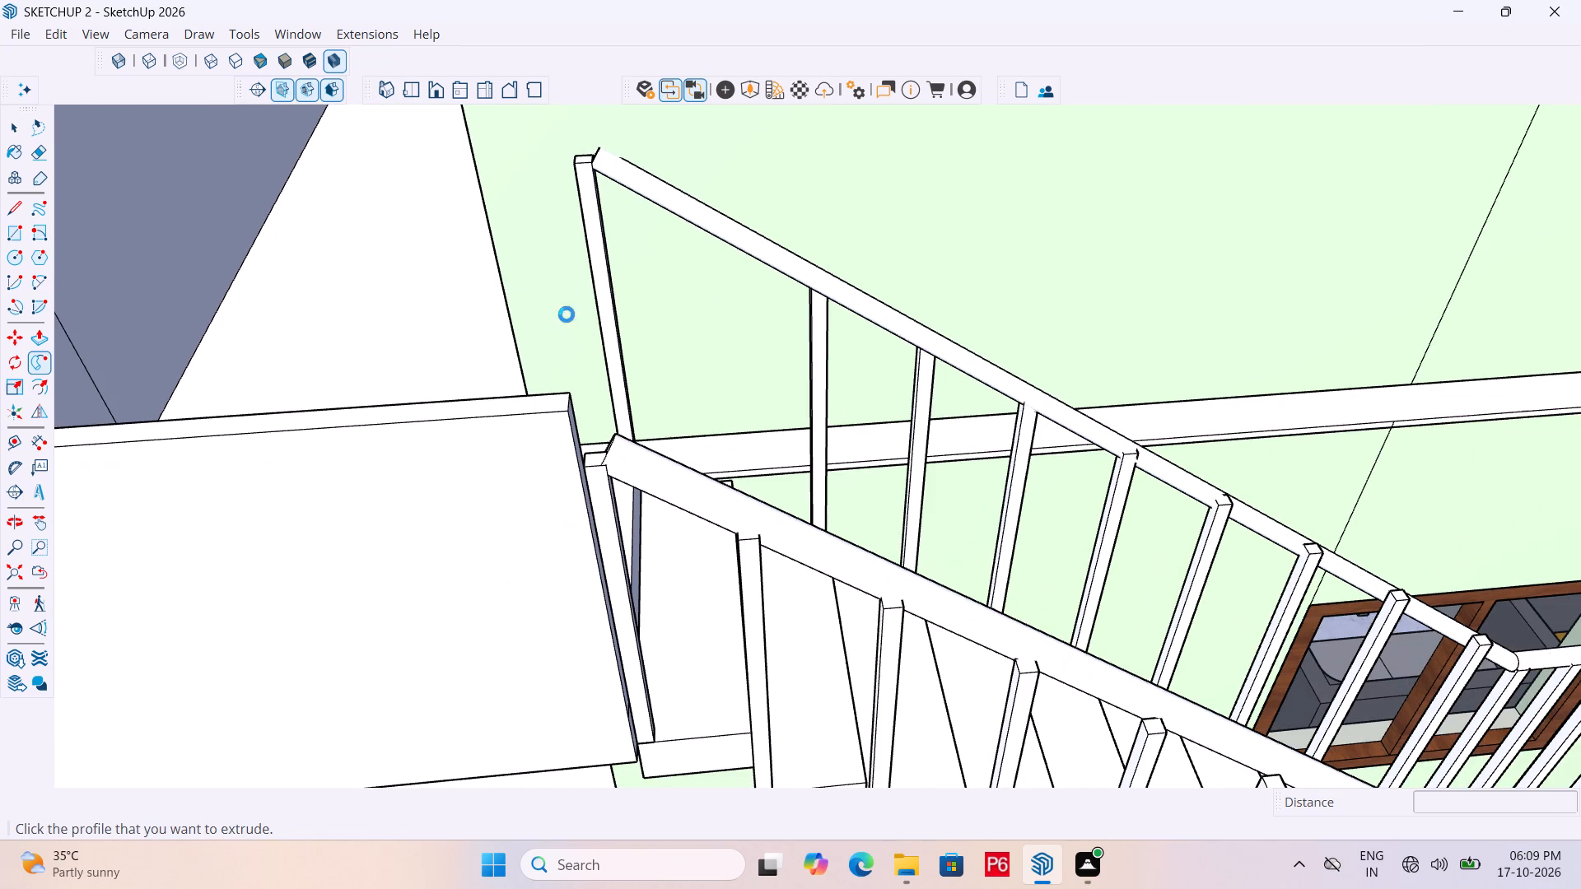
# Examine the staircase and its handrails from several sides, briefly opening and closing the stair group and one lower-flight post.
pyautogui.scroll(-14, 515, 289)
pyautogui.scroll(-6, 763, 351)
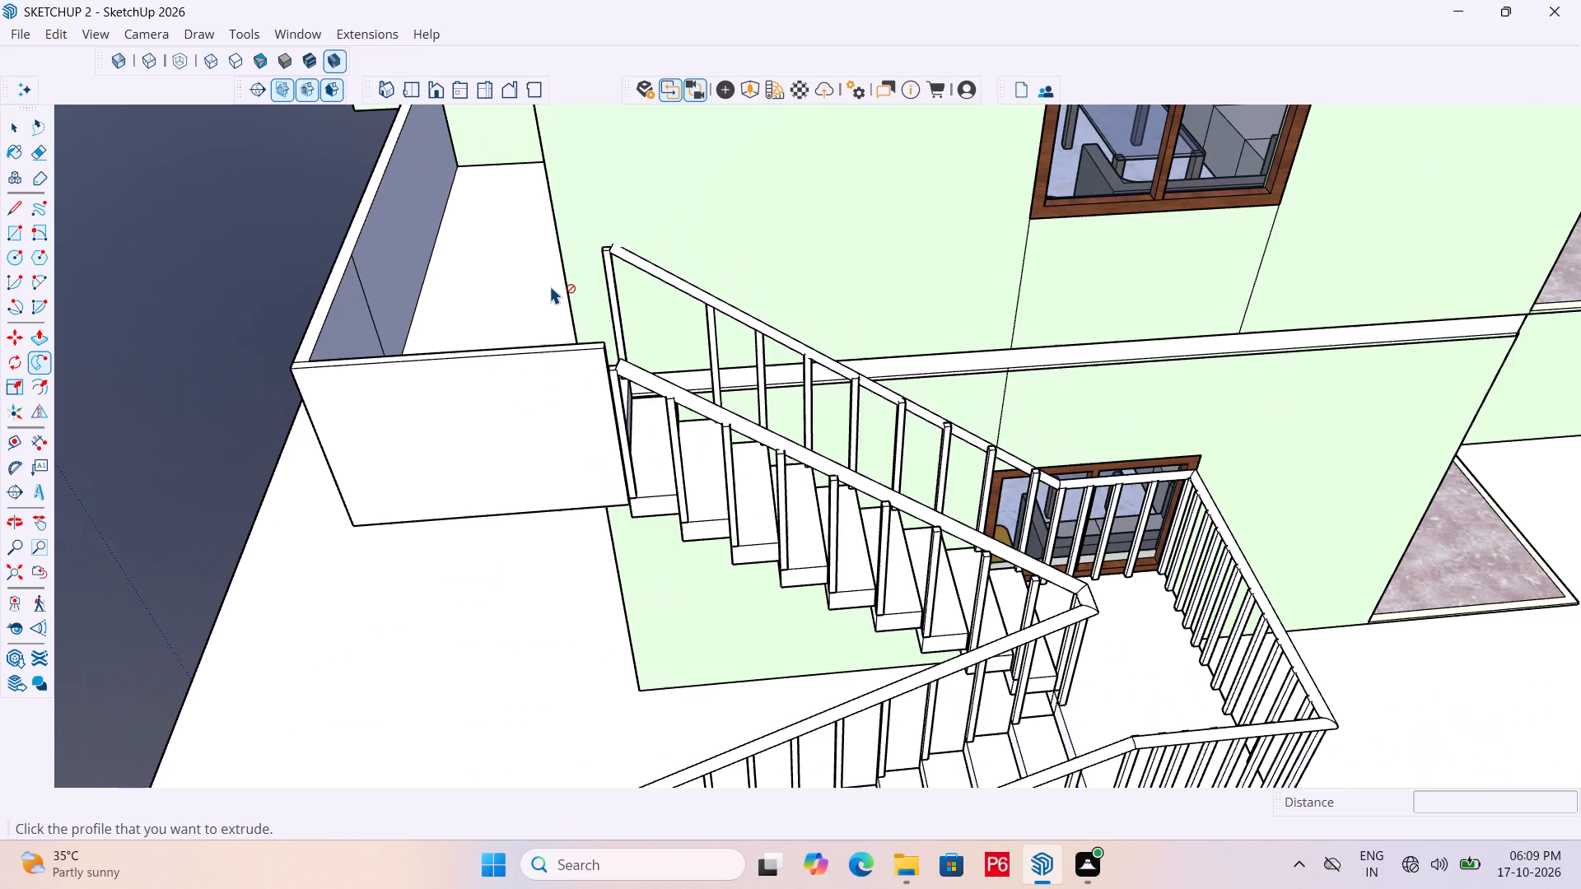
pyautogui.scroll(-7, 694, 281)
pyautogui.press('space')
pyautogui.tripleClick(177, 410)
pyautogui.doubleClick(244, 383)
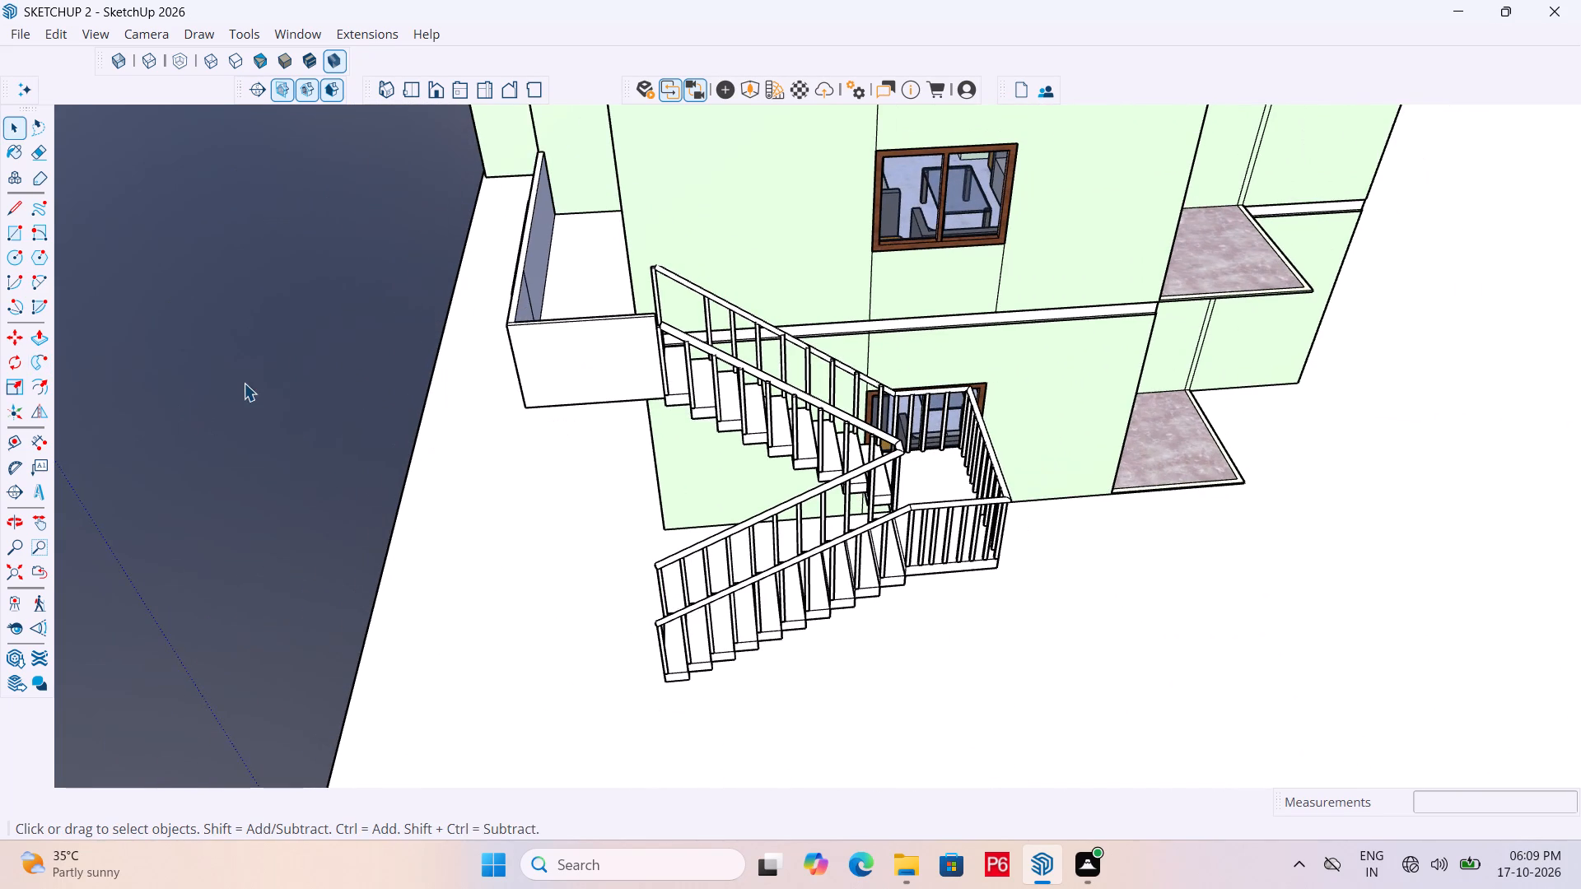
pyautogui.moveTo(582, 457); pyautogui.dragTo(990, 464, button='middle')
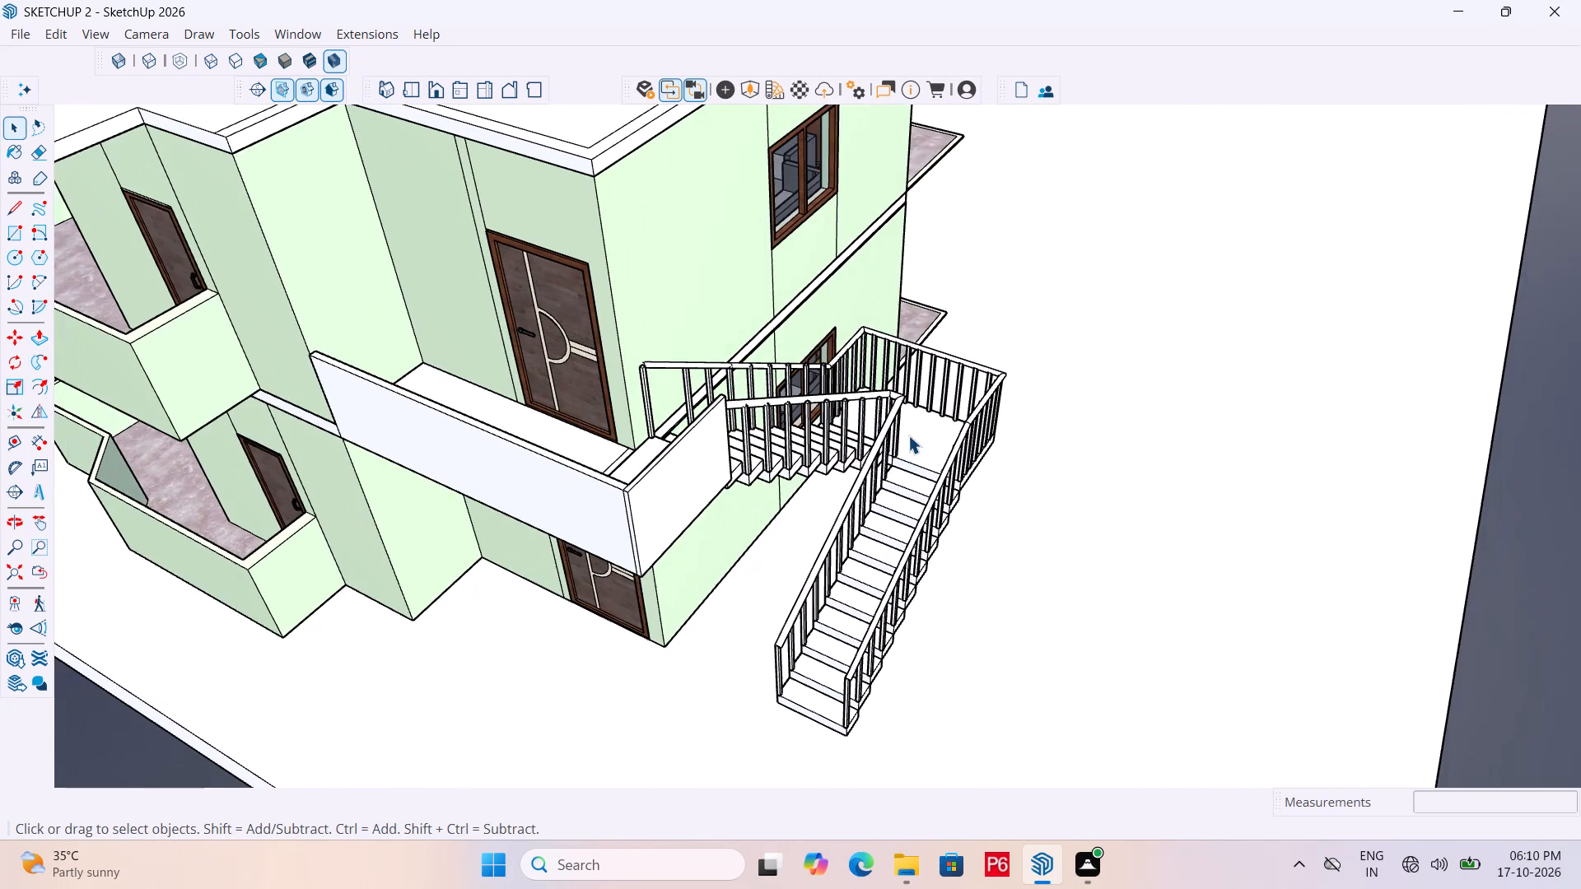
pyautogui.doubleClick(908, 435)
pyautogui.scroll(-6, 984, 370)
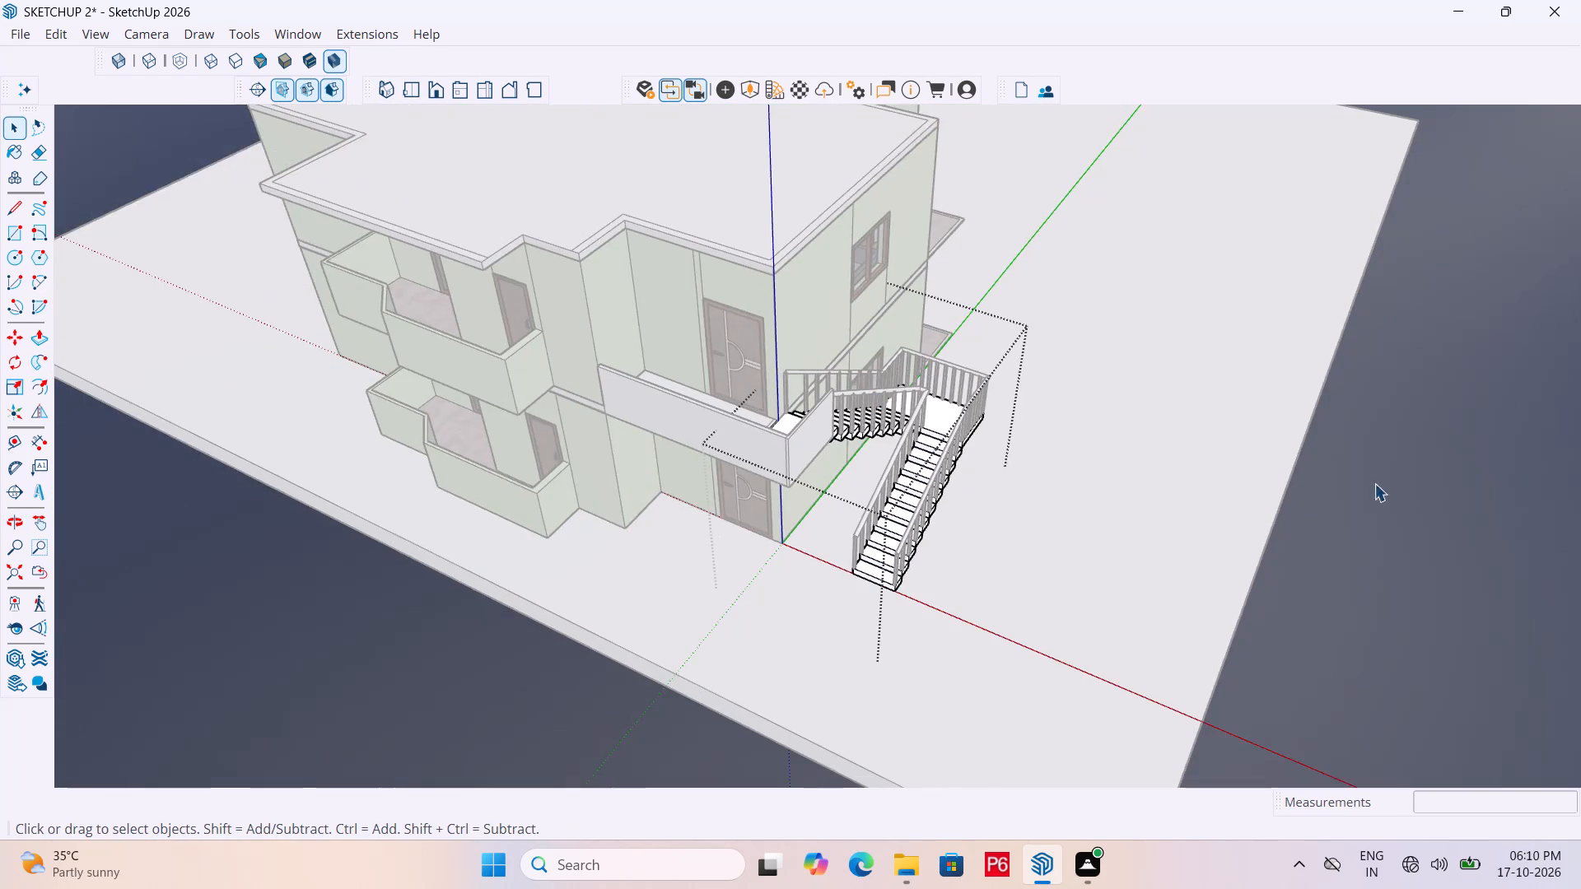
pyautogui.click(1408, 500)
pyautogui.press('space')
pyautogui.scroll(5, 989, 428)
pyautogui.moveTo(935, 425); pyautogui.dragTo(804, 395, button='middle')
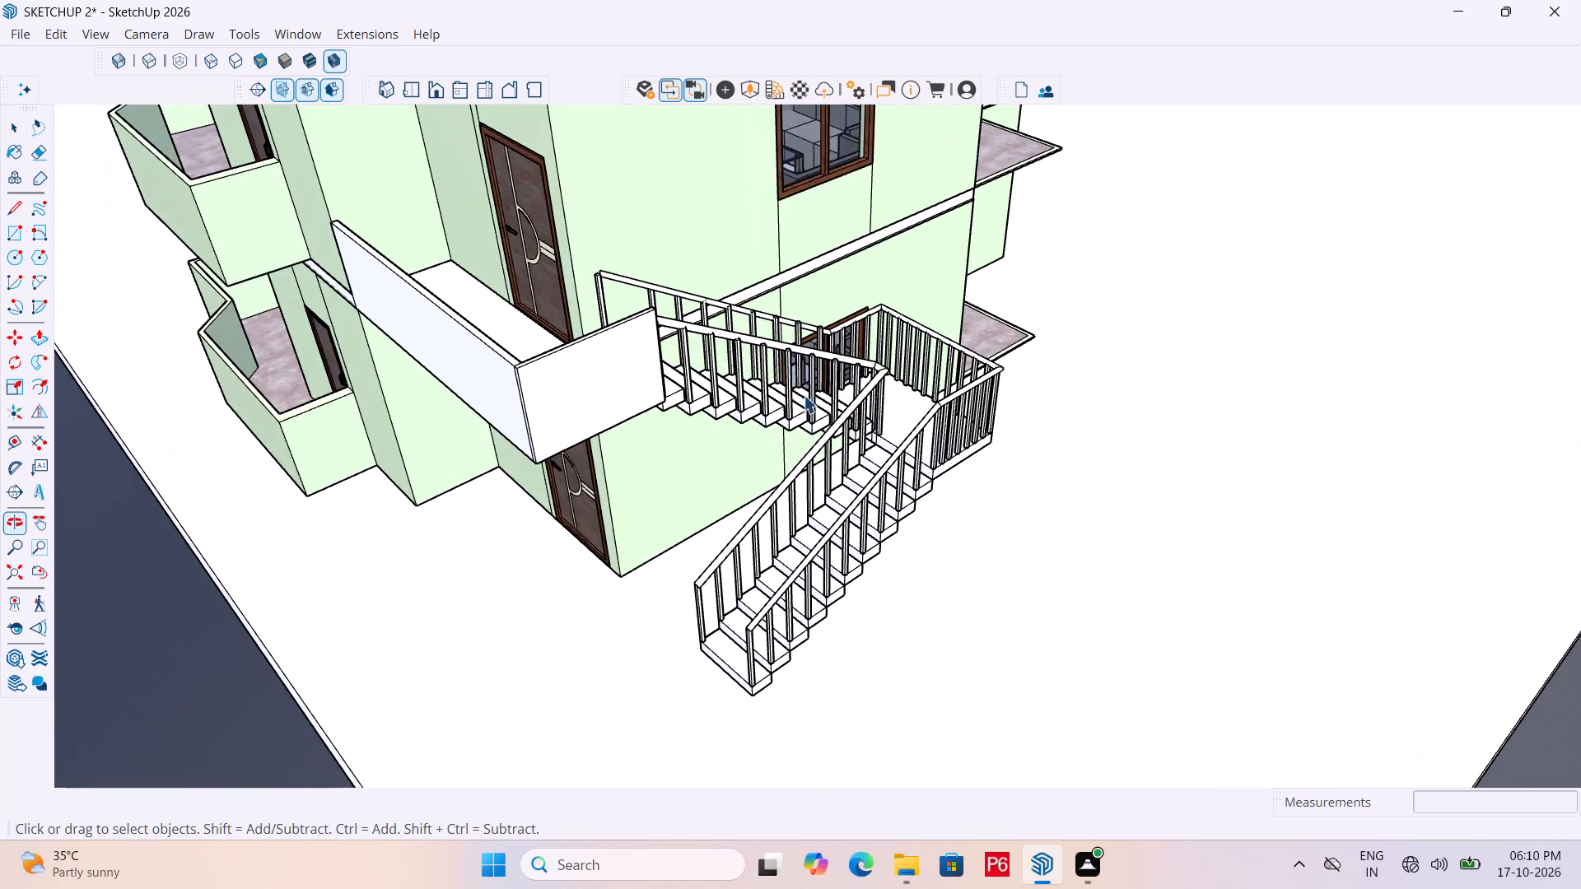
pyautogui.moveTo(804, 395); pyautogui.dragTo(804, 396, button='middle')
pyautogui.scroll(12, 954, 496)
pyautogui.doubleClick(895, 431)
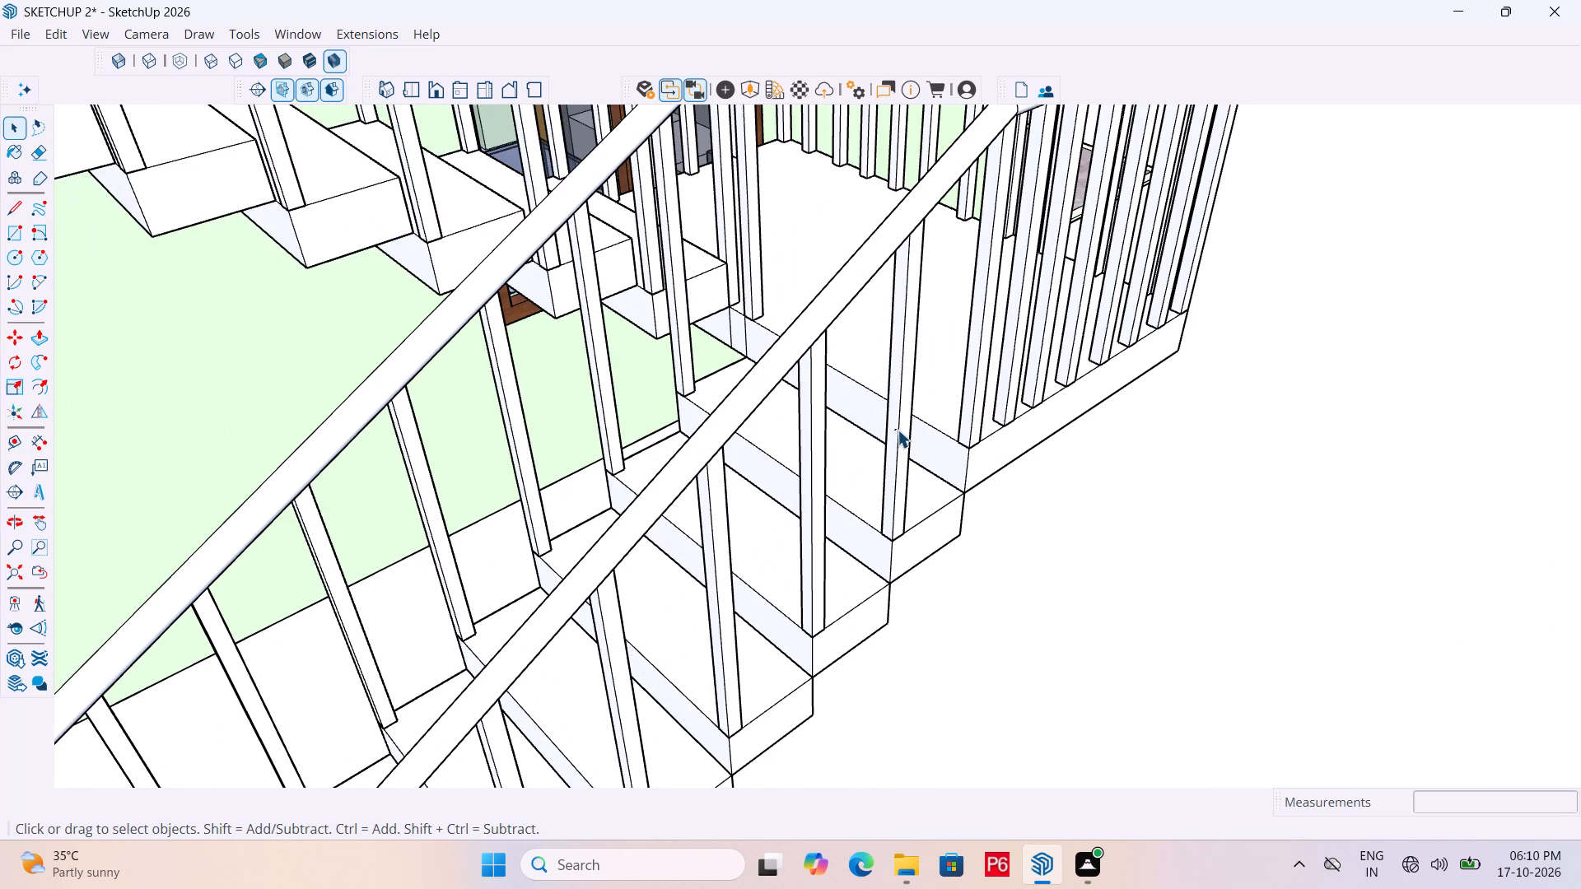
pyautogui.scroll(-17, 930, 373)
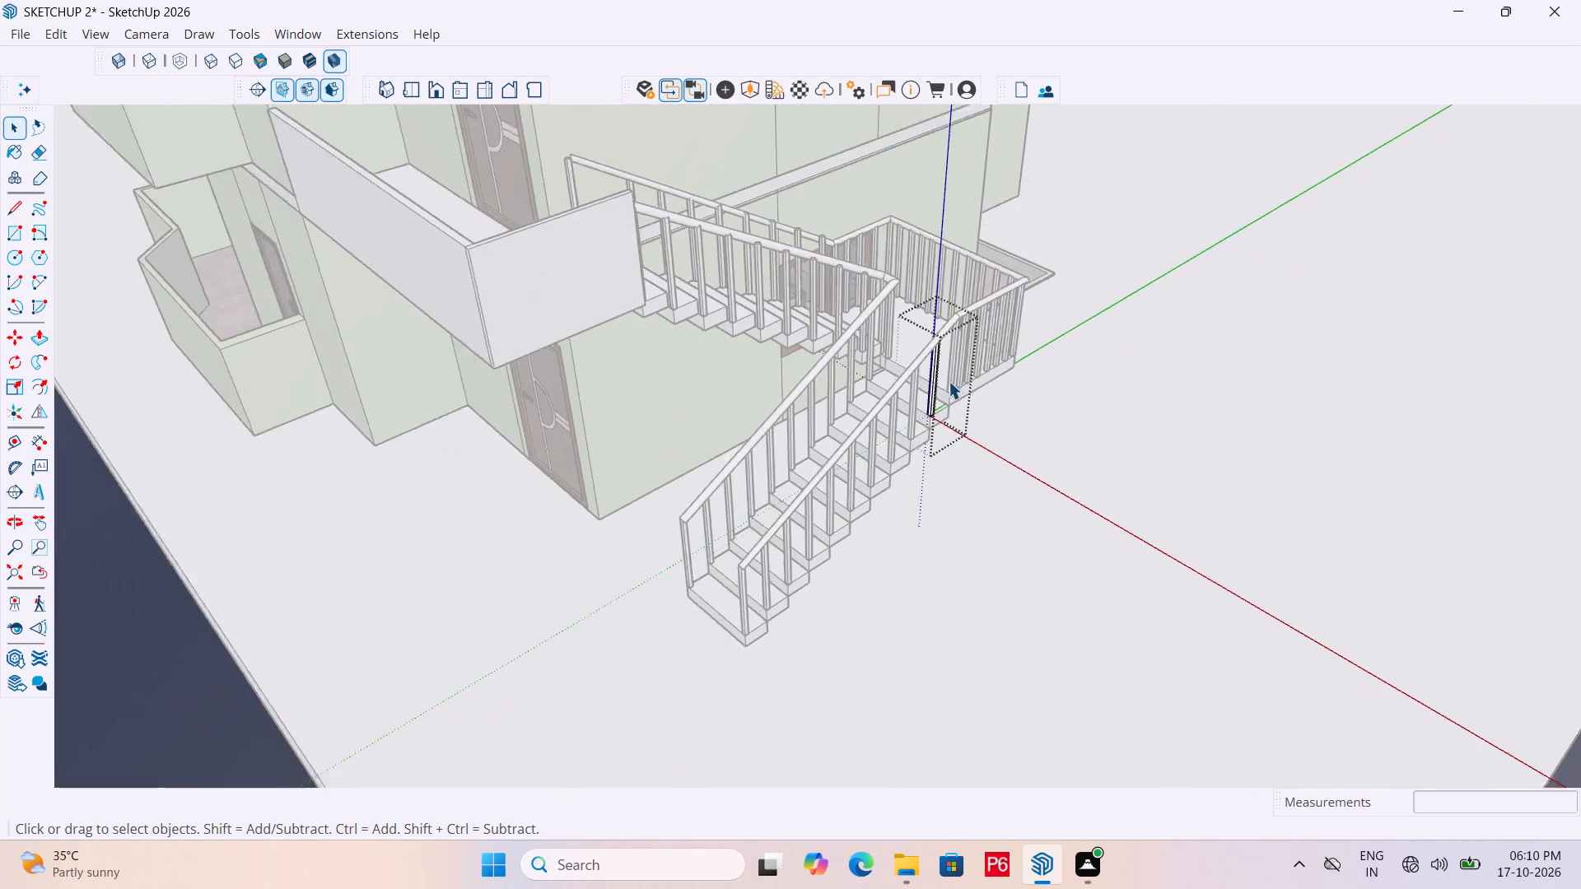
pyautogui.scroll(-2, 949, 381)
pyautogui.press('space')
pyautogui.click(538, 635)
pyautogui.moveTo(613, 526); pyautogui.dragTo(781, 590, button='middle')
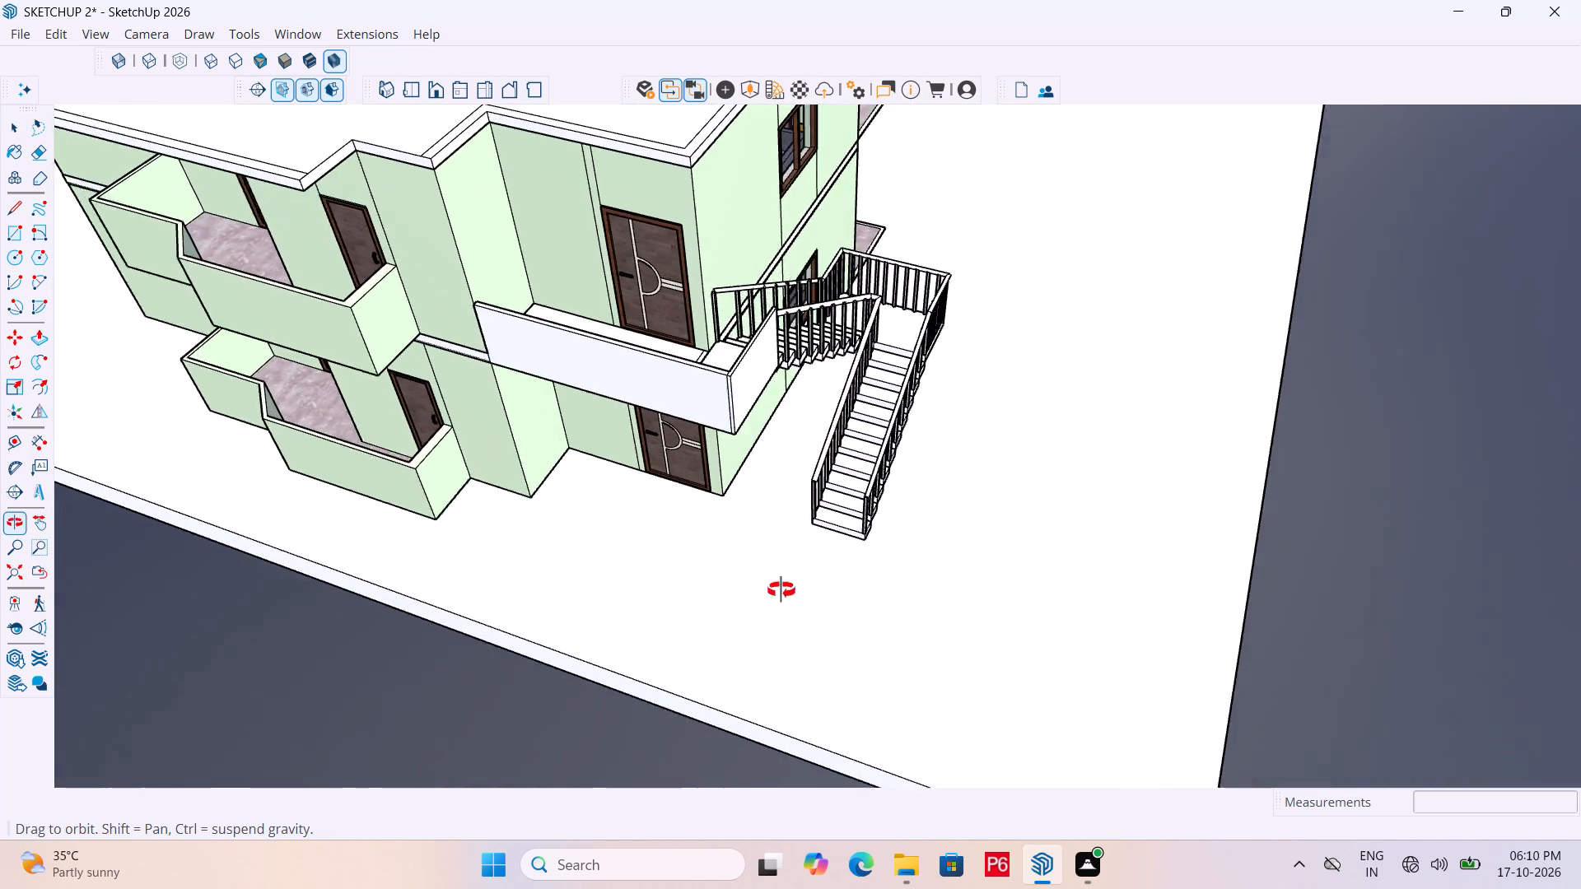
pyautogui.moveTo(781, 590); pyautogui.dragTo(739, 577, button='middle')
# Save the model again.
pyautogui.hotkey('ctrl', 's')
pyautogui.hotkey('ctrl', 's')
pyautogui.hotkey('ctrl', 's')
pyautogui.hotkey('ctrl', 's')
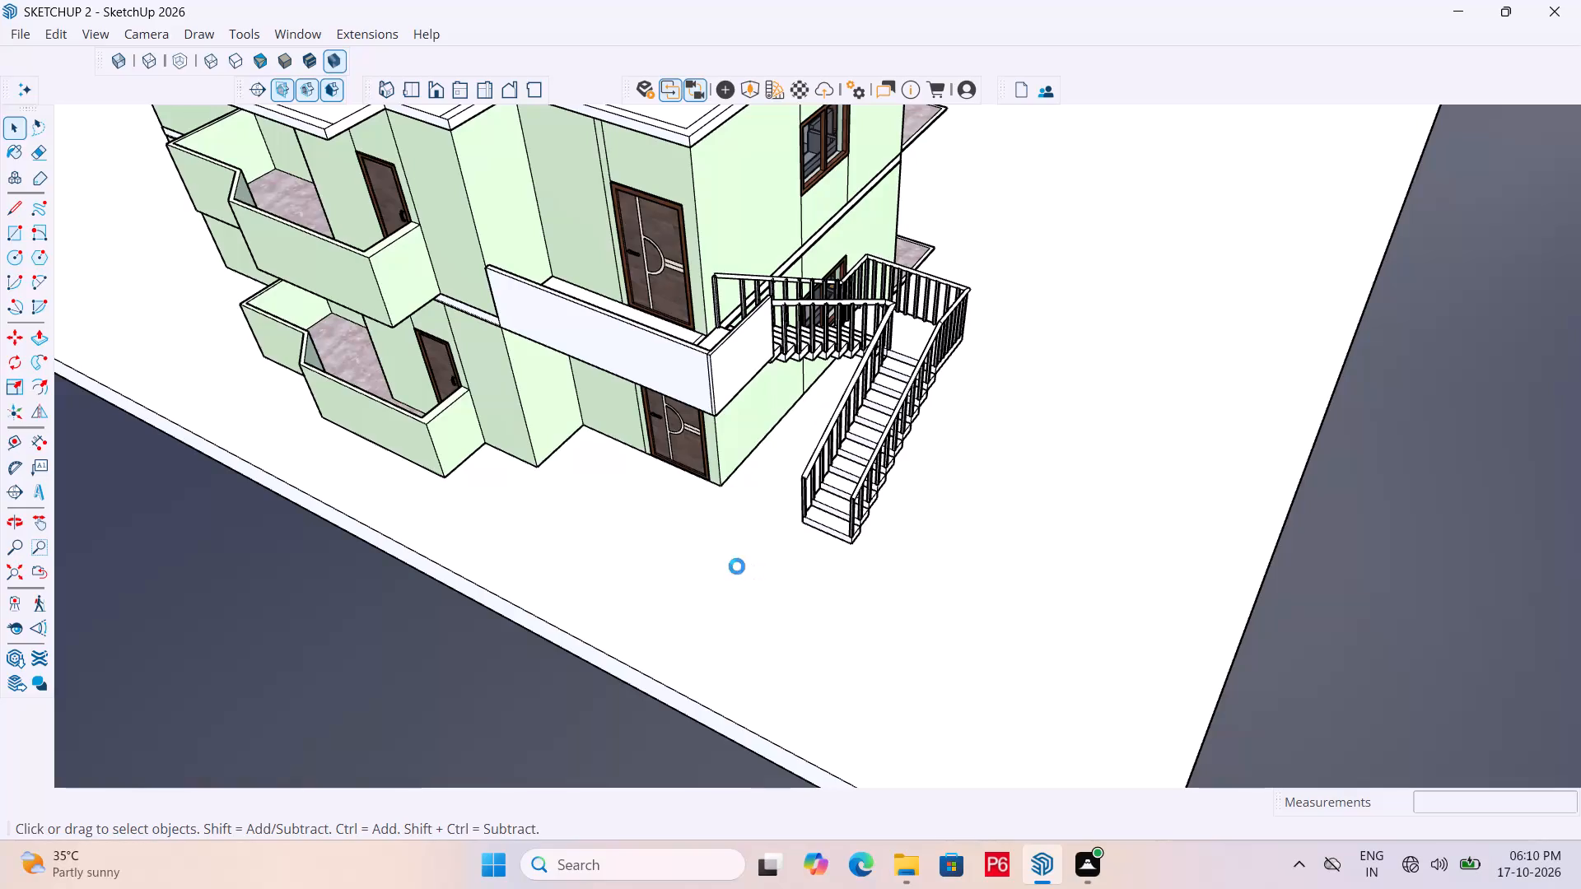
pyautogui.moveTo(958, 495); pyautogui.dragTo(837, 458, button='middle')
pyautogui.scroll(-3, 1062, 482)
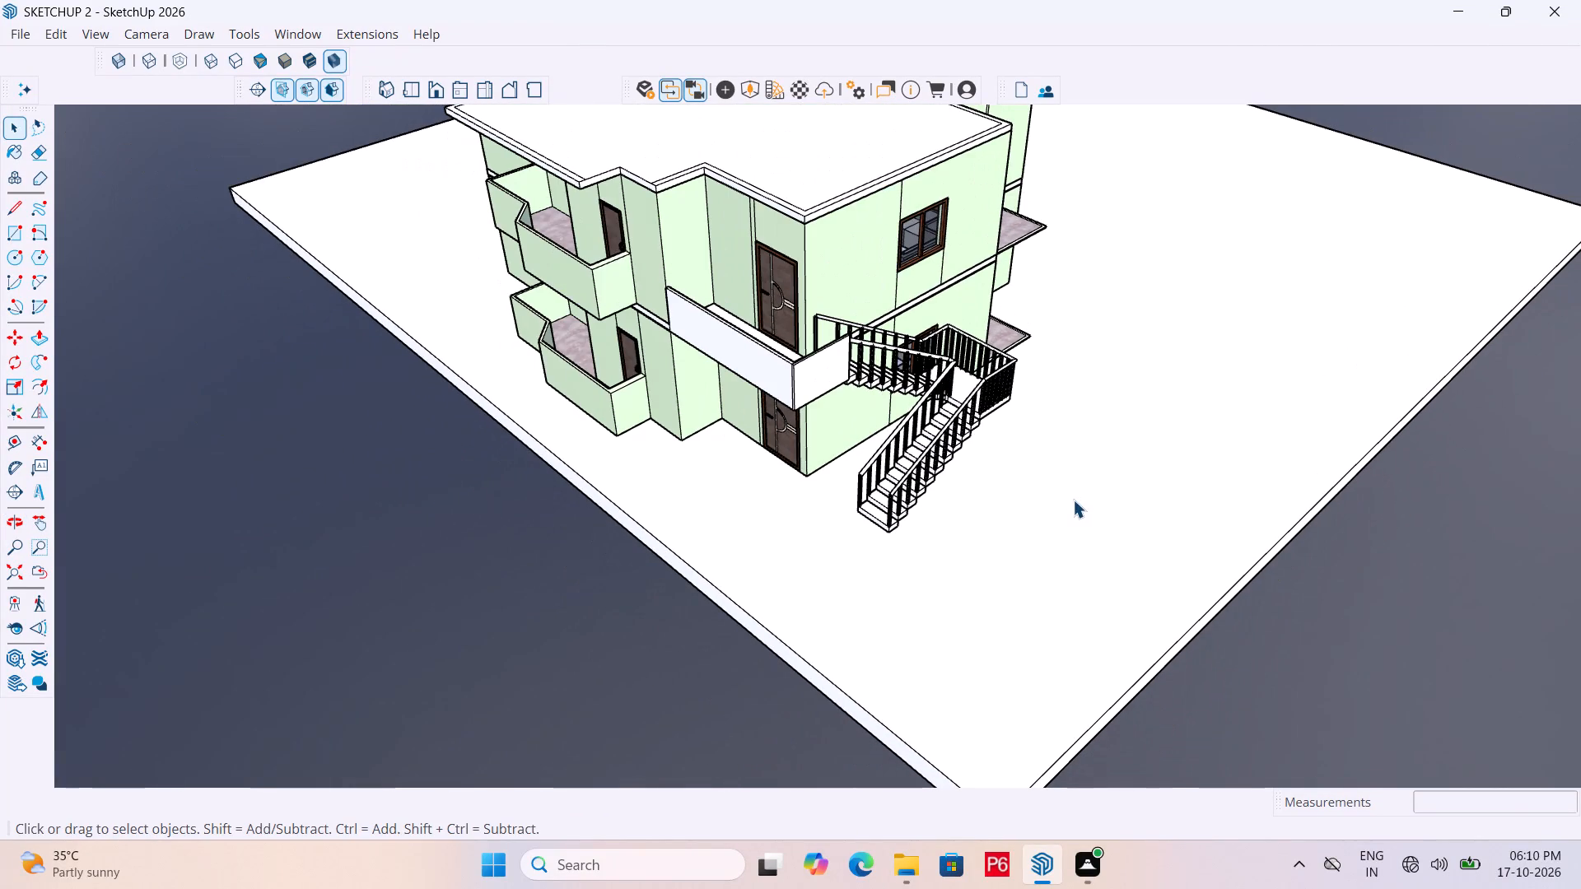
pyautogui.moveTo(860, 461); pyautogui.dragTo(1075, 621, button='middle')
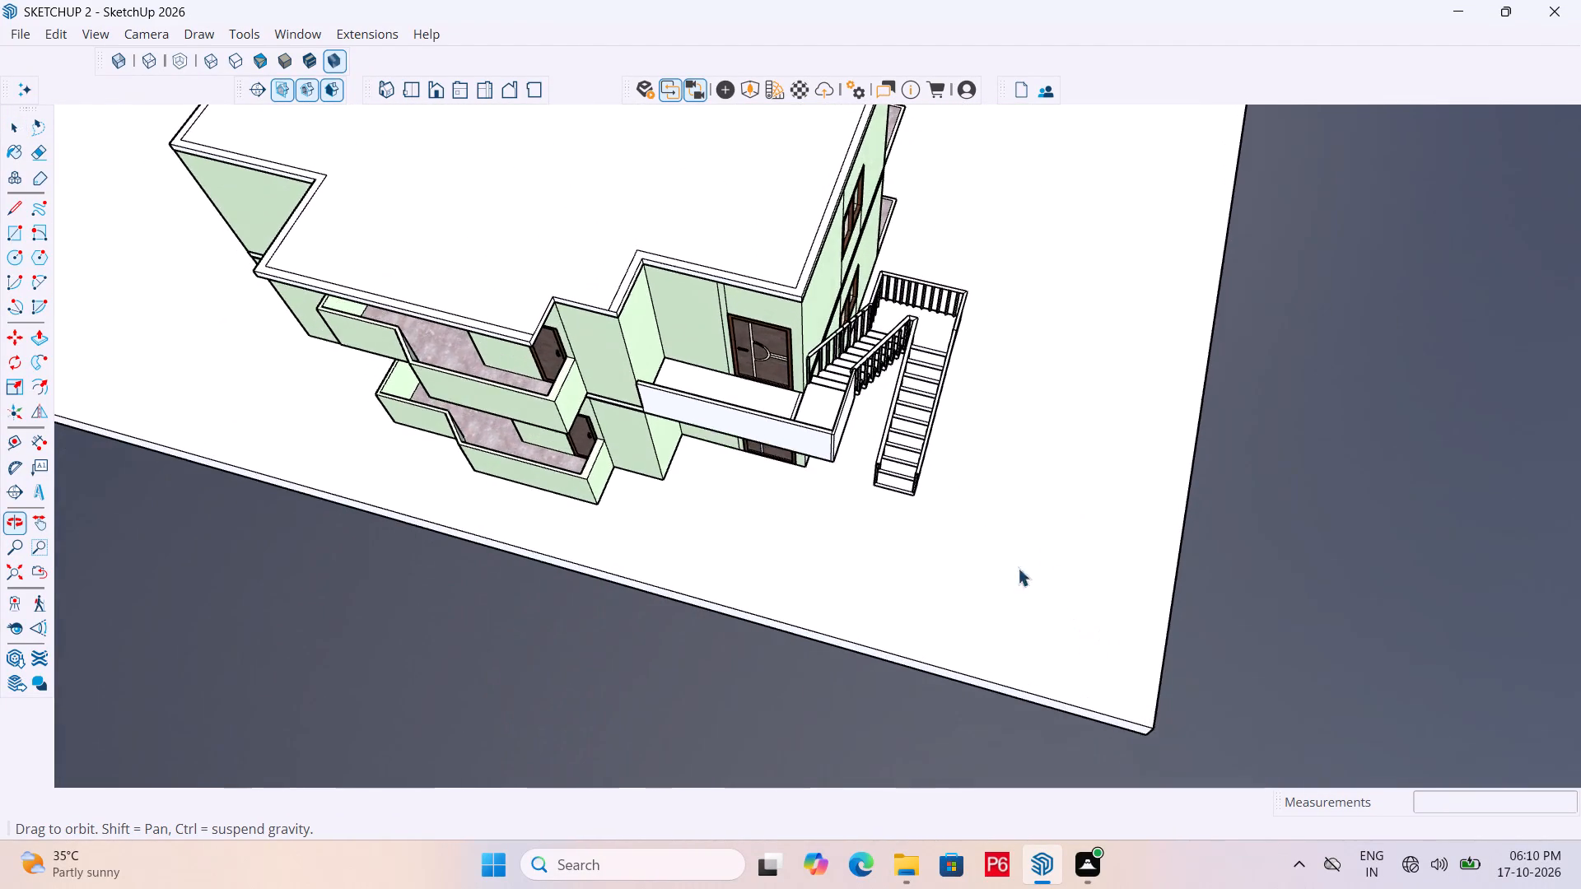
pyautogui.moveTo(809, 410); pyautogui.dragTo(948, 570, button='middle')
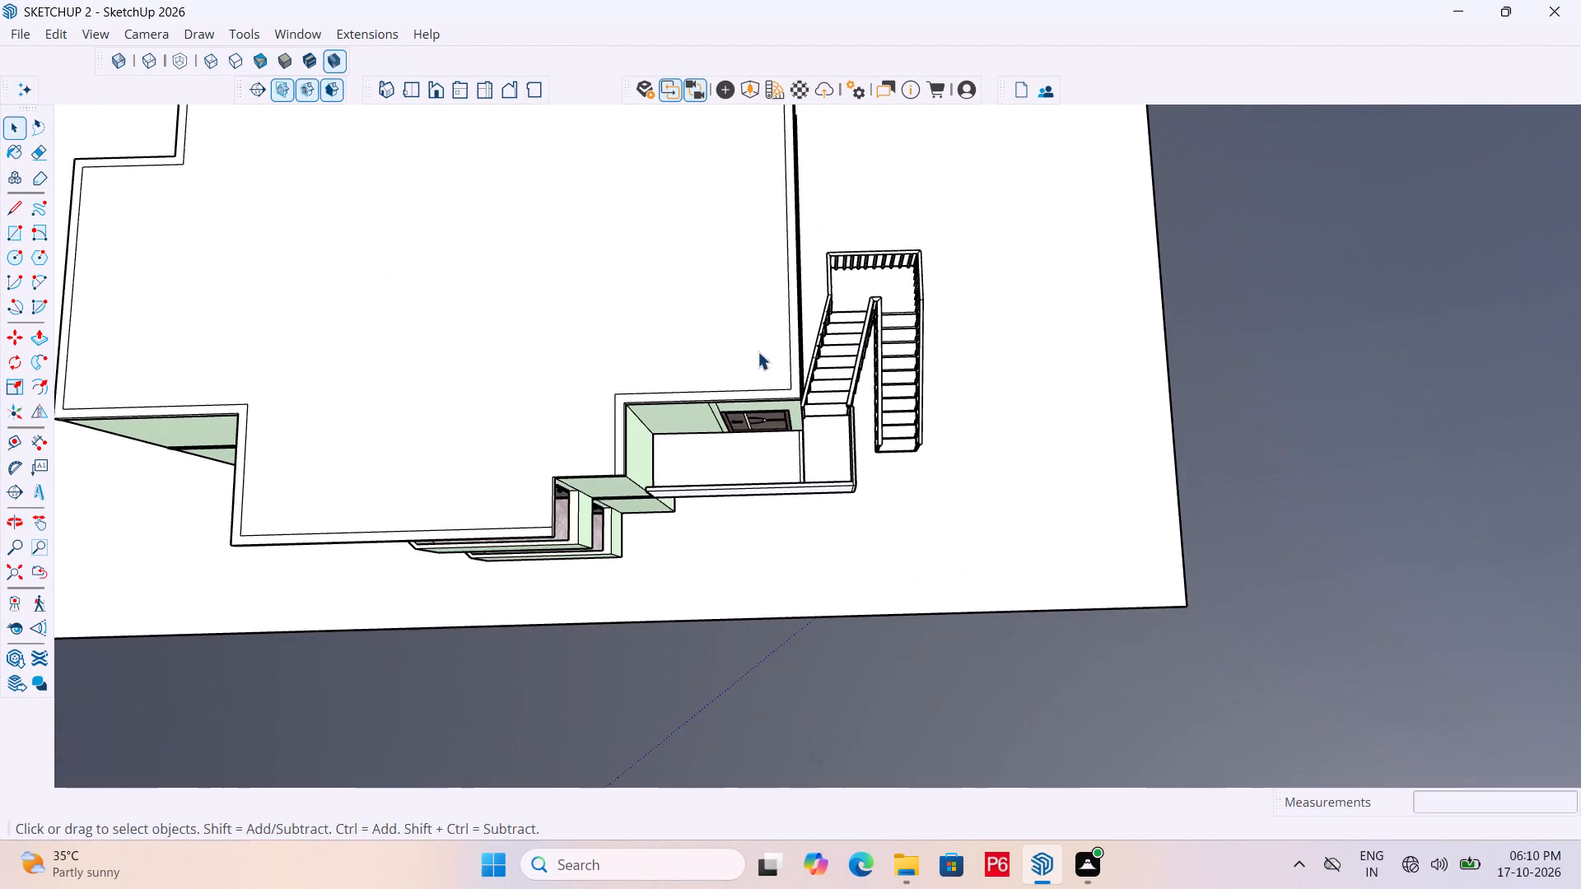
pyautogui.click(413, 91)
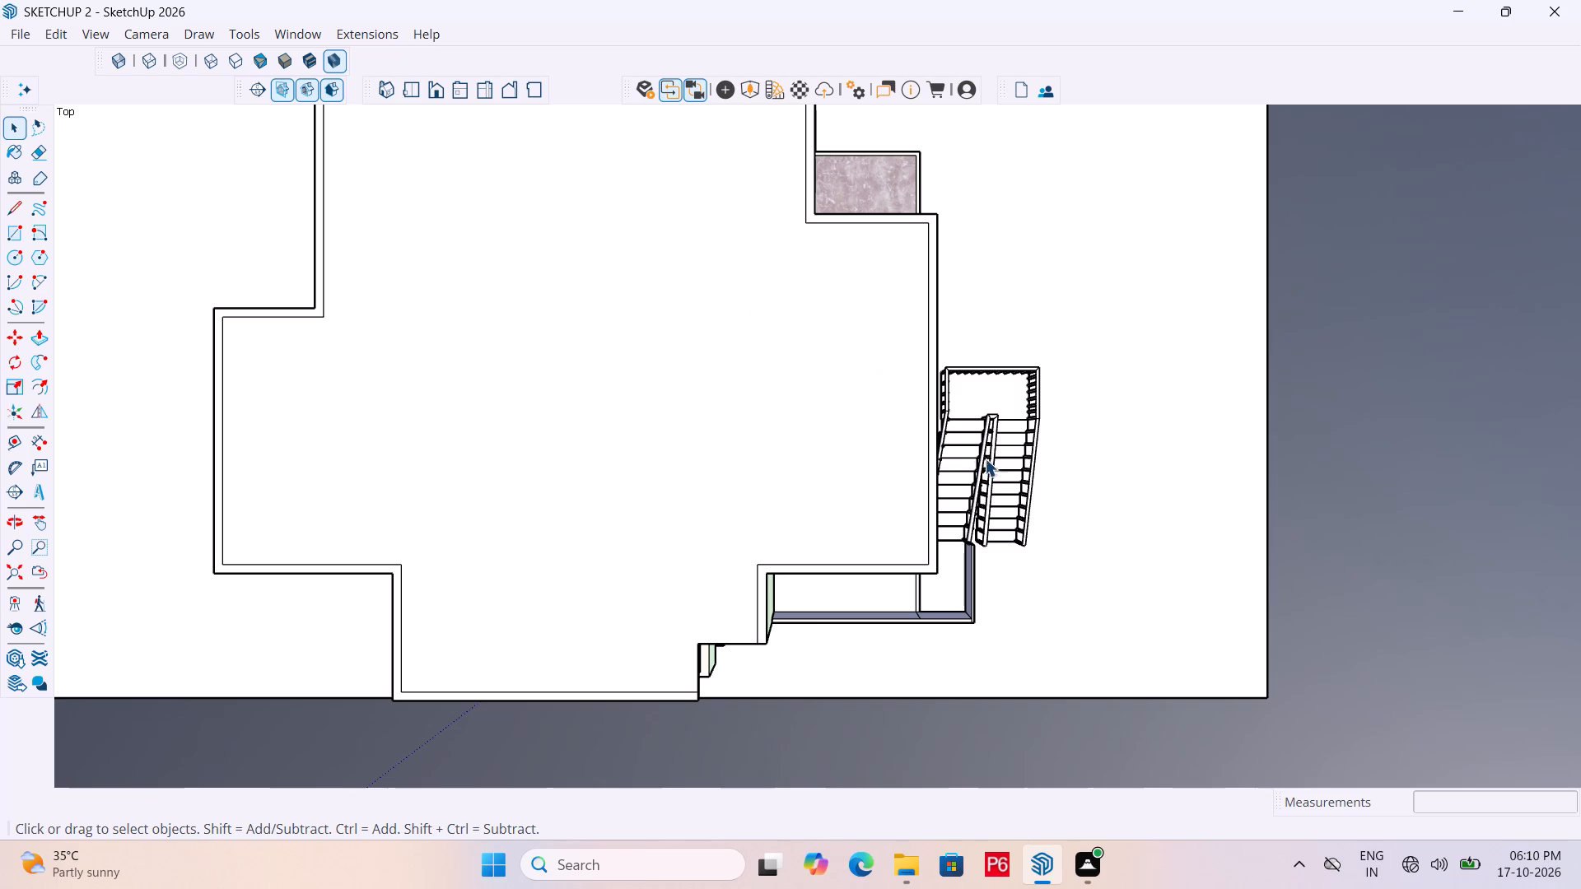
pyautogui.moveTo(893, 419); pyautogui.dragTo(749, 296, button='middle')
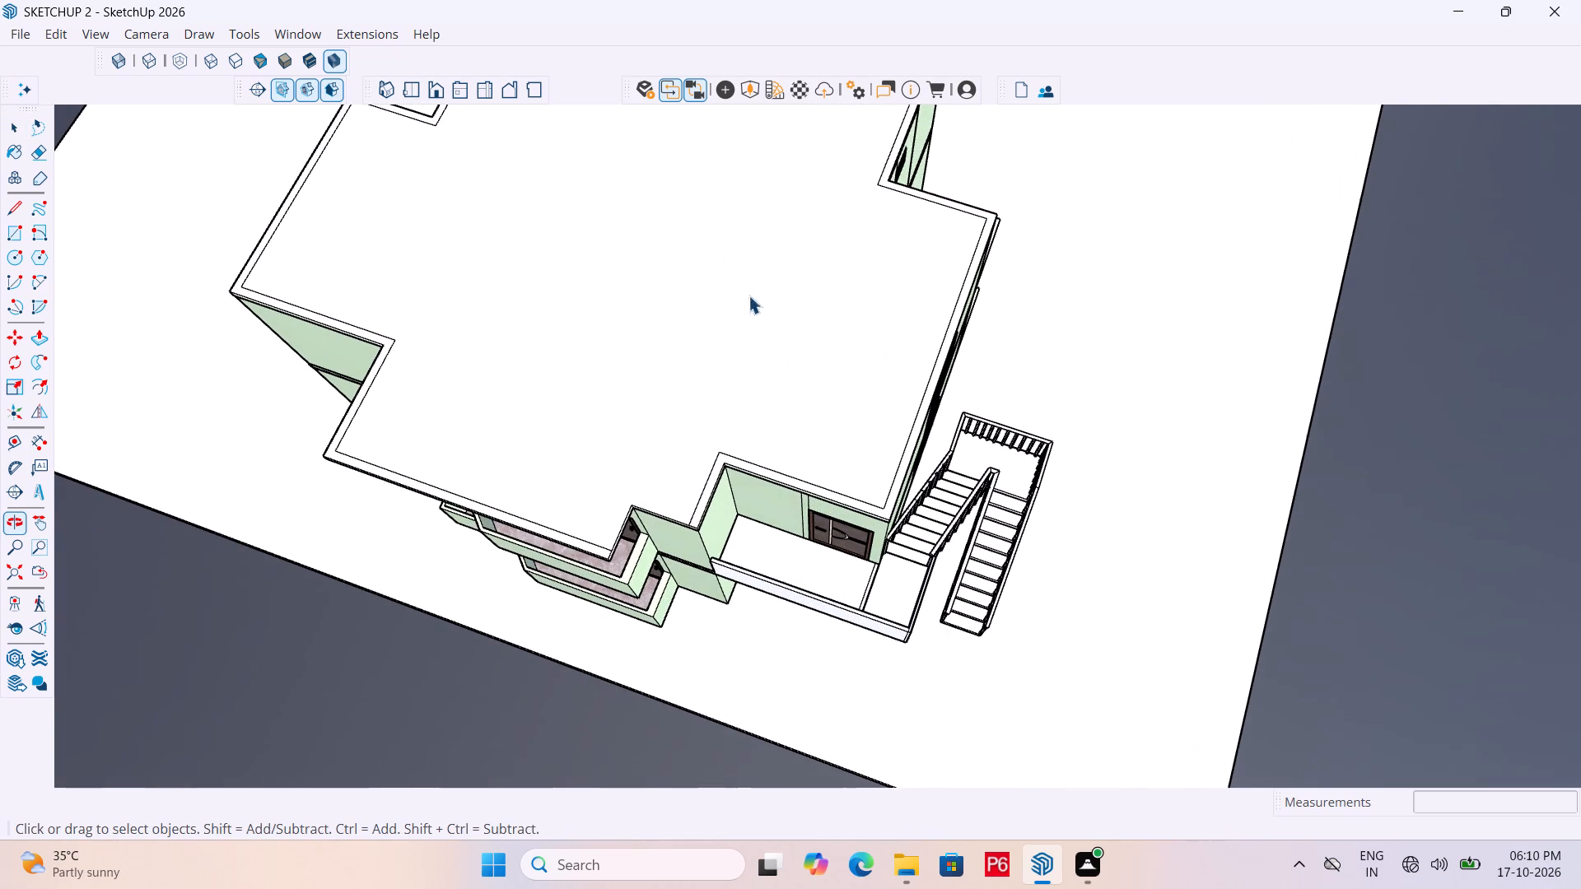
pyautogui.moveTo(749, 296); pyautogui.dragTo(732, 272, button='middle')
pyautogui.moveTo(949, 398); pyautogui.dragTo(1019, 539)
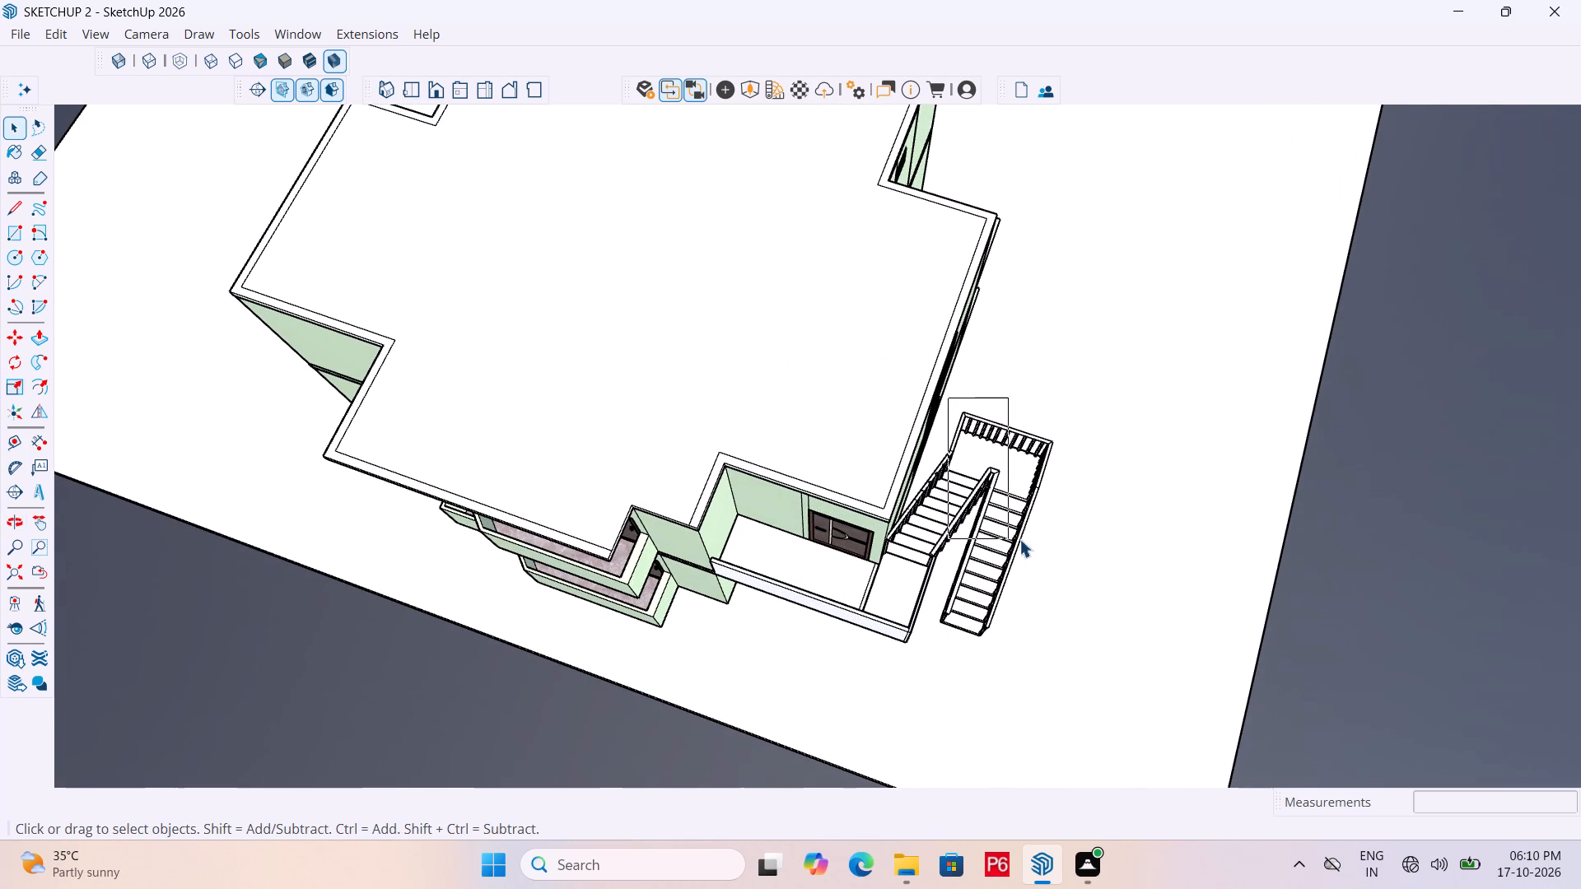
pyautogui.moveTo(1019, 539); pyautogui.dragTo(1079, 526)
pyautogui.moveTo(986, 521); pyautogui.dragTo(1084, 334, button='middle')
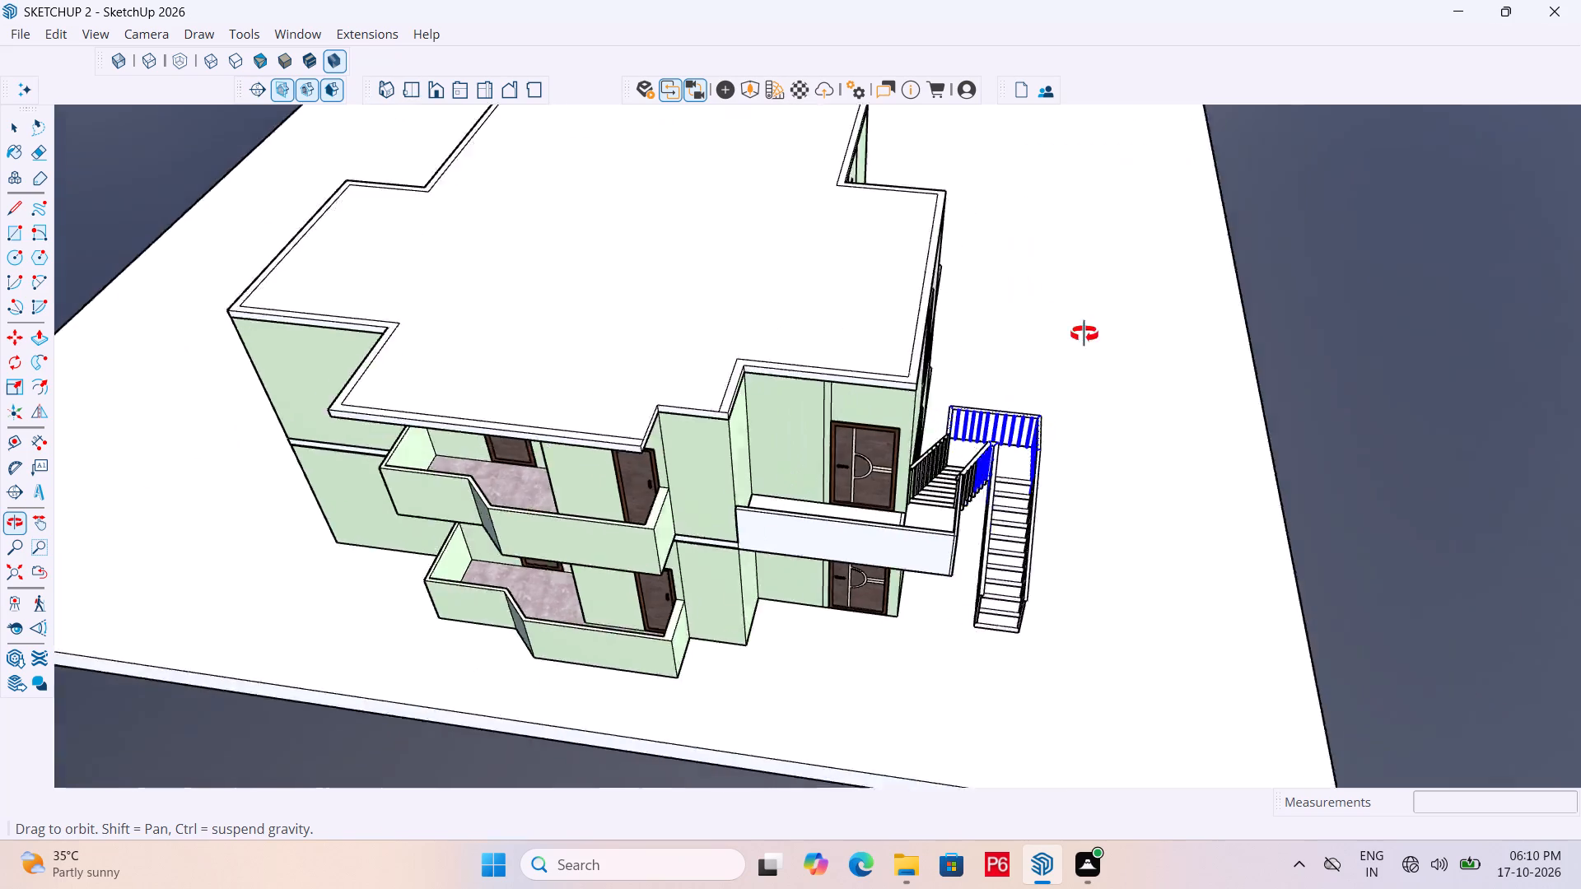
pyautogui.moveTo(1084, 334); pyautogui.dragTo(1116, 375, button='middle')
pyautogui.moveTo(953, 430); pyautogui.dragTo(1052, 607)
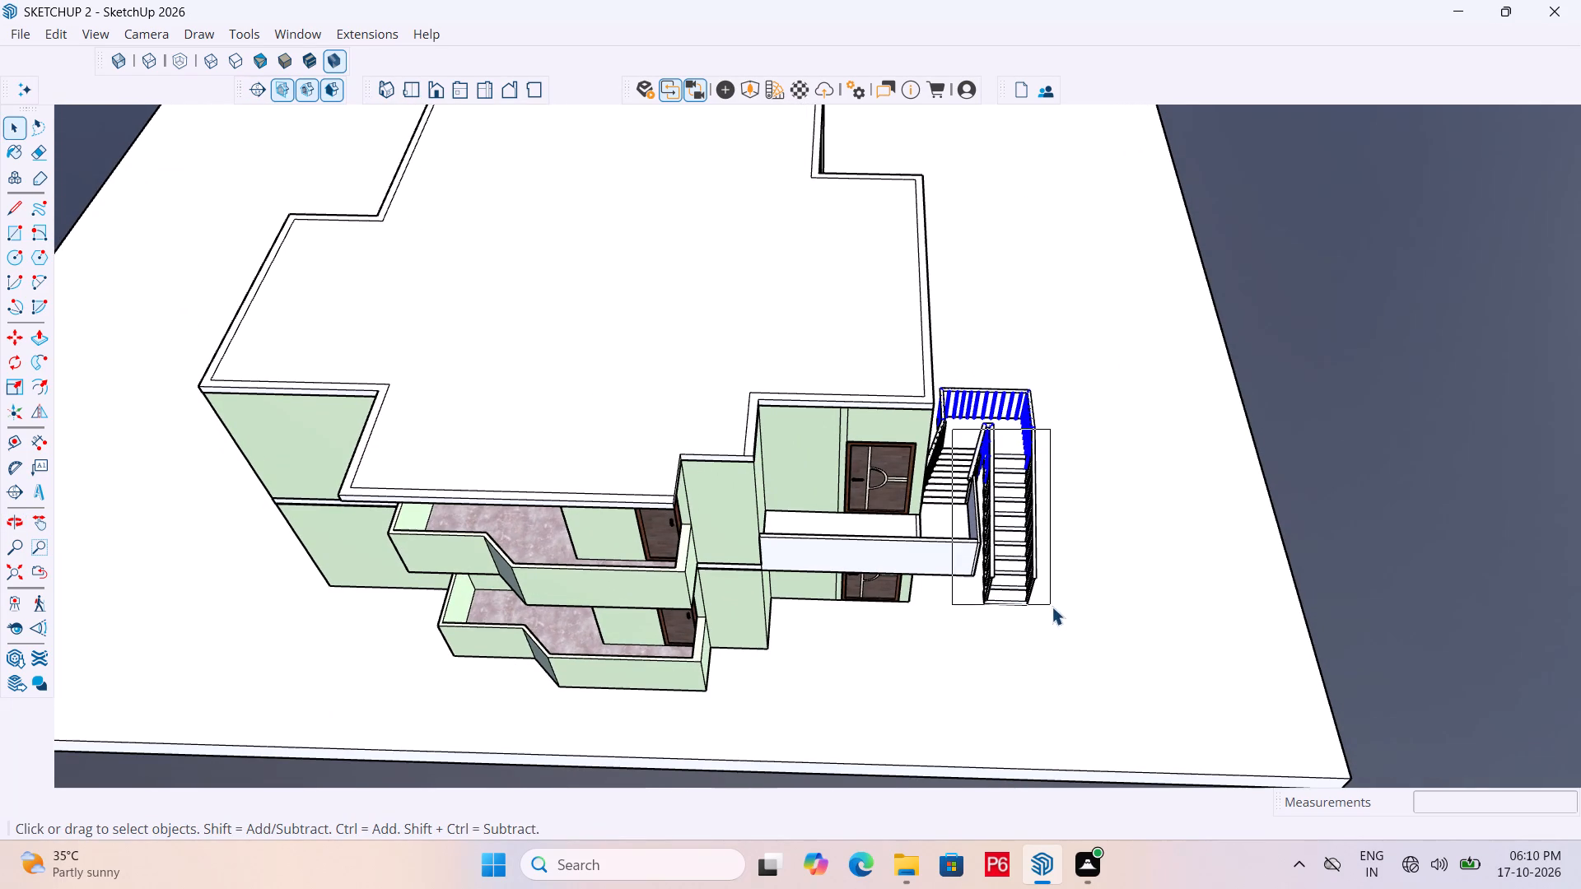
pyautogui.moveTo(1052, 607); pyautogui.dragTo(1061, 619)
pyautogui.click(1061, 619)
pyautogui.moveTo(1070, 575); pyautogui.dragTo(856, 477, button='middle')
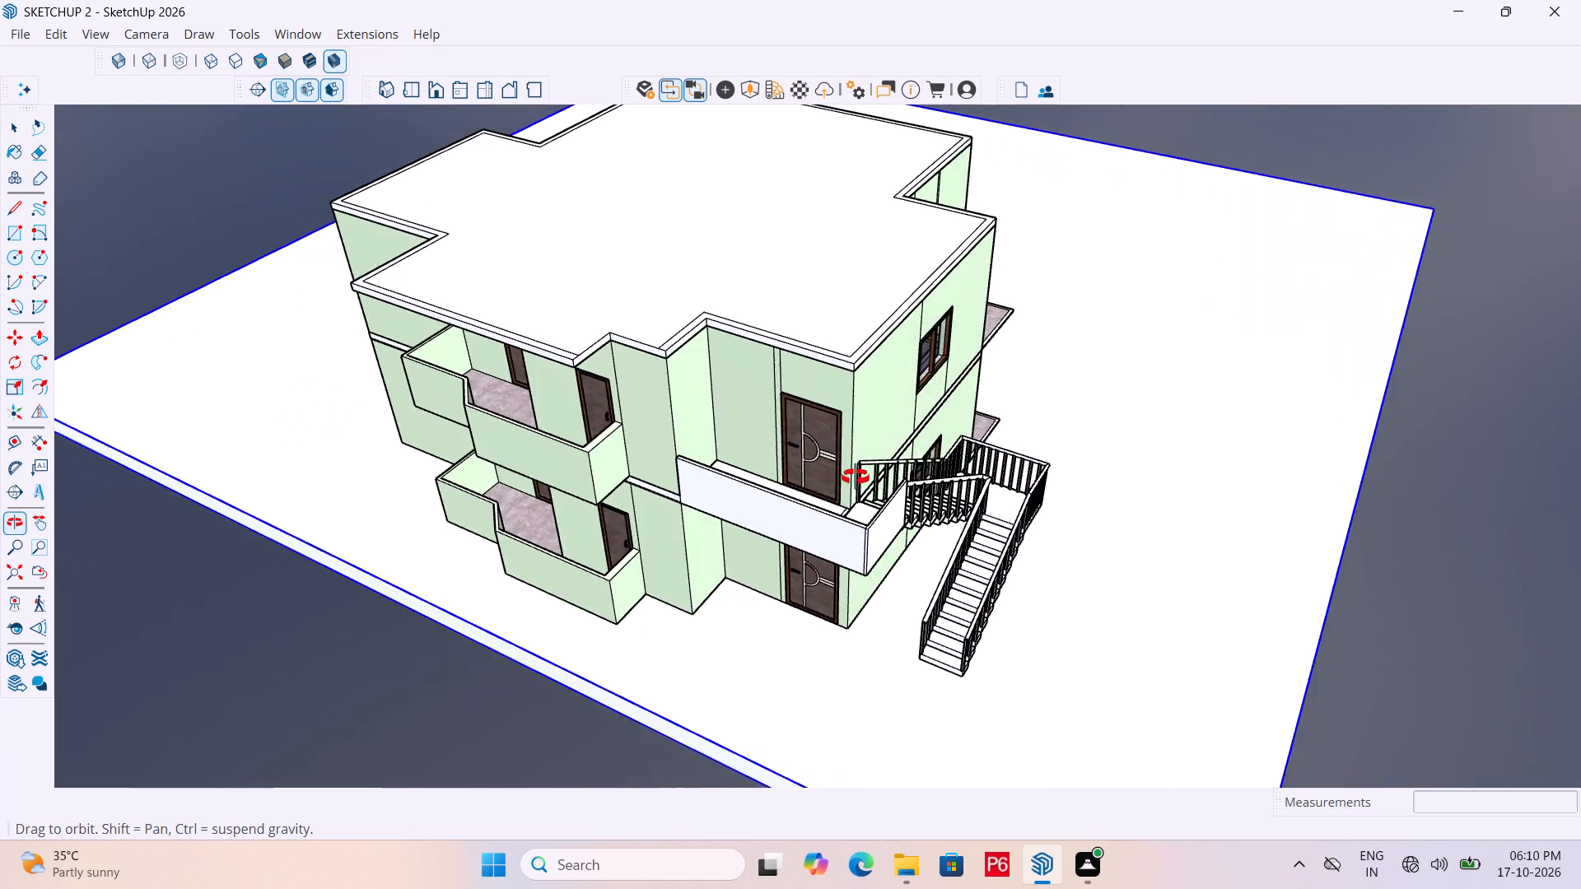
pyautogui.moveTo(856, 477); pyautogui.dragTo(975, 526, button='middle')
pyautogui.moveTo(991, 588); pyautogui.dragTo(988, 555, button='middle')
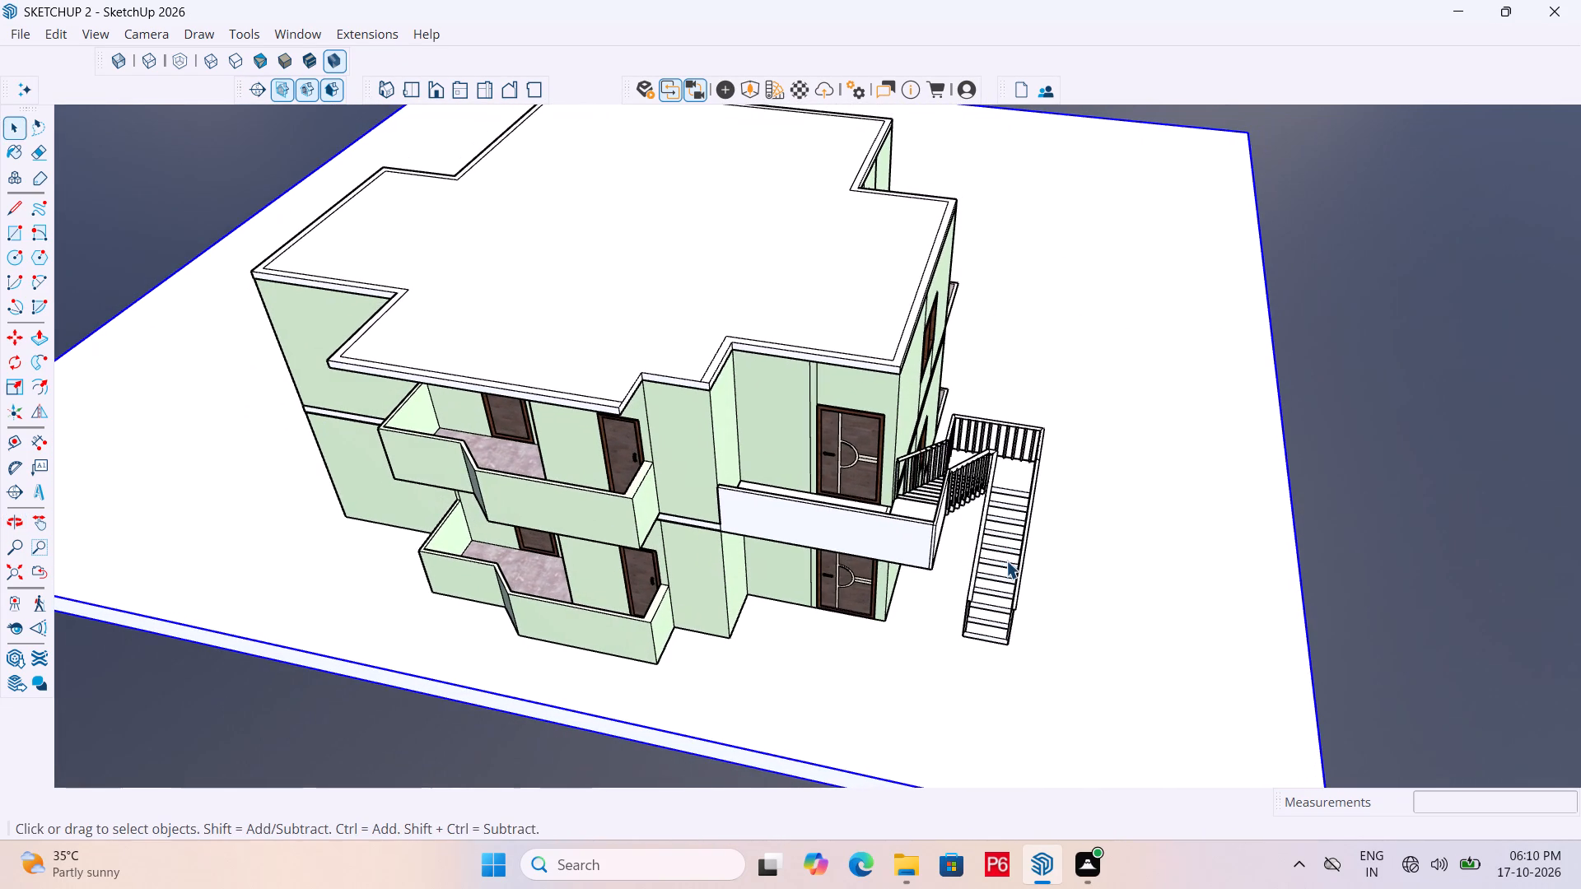
# Select the stair group together with the lower flight's inner handrail and the six lowest posts on its outer side.
pyautogui.press('space')
pyautogui.click(1000, 539)
pyautogui.moveTo(1045, 575); pyautogui.dragTo(751, 472, button='middle')
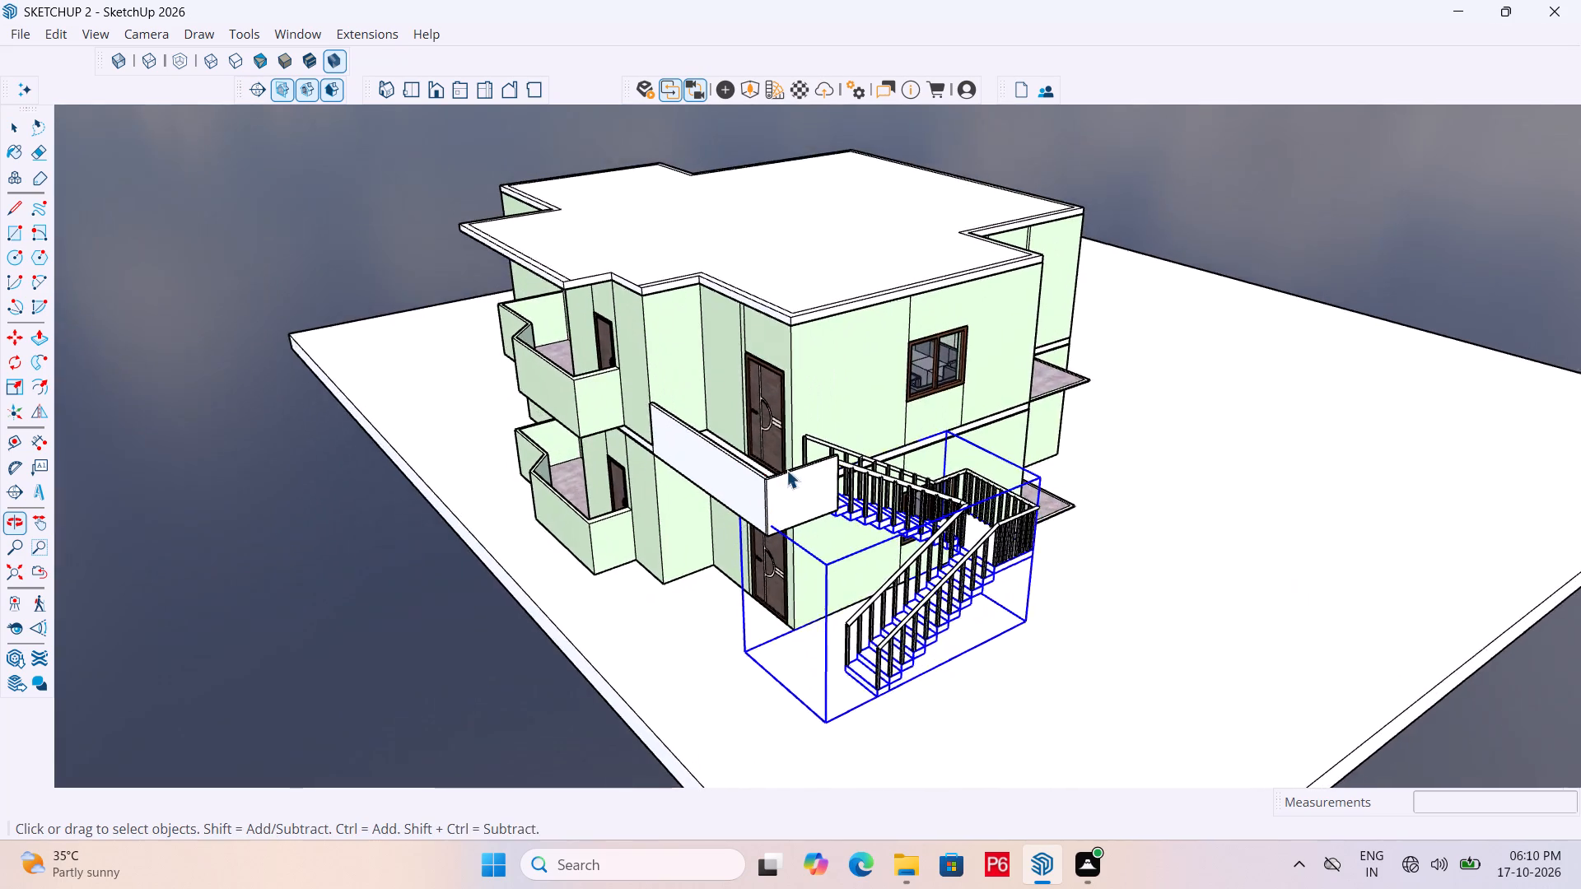
pyautogui.scroll(6, 815, 490)
pyautogui.keyDown('ctrl'); pyautogui.click(887, 640); pyautogui.keyUp('ctrl')
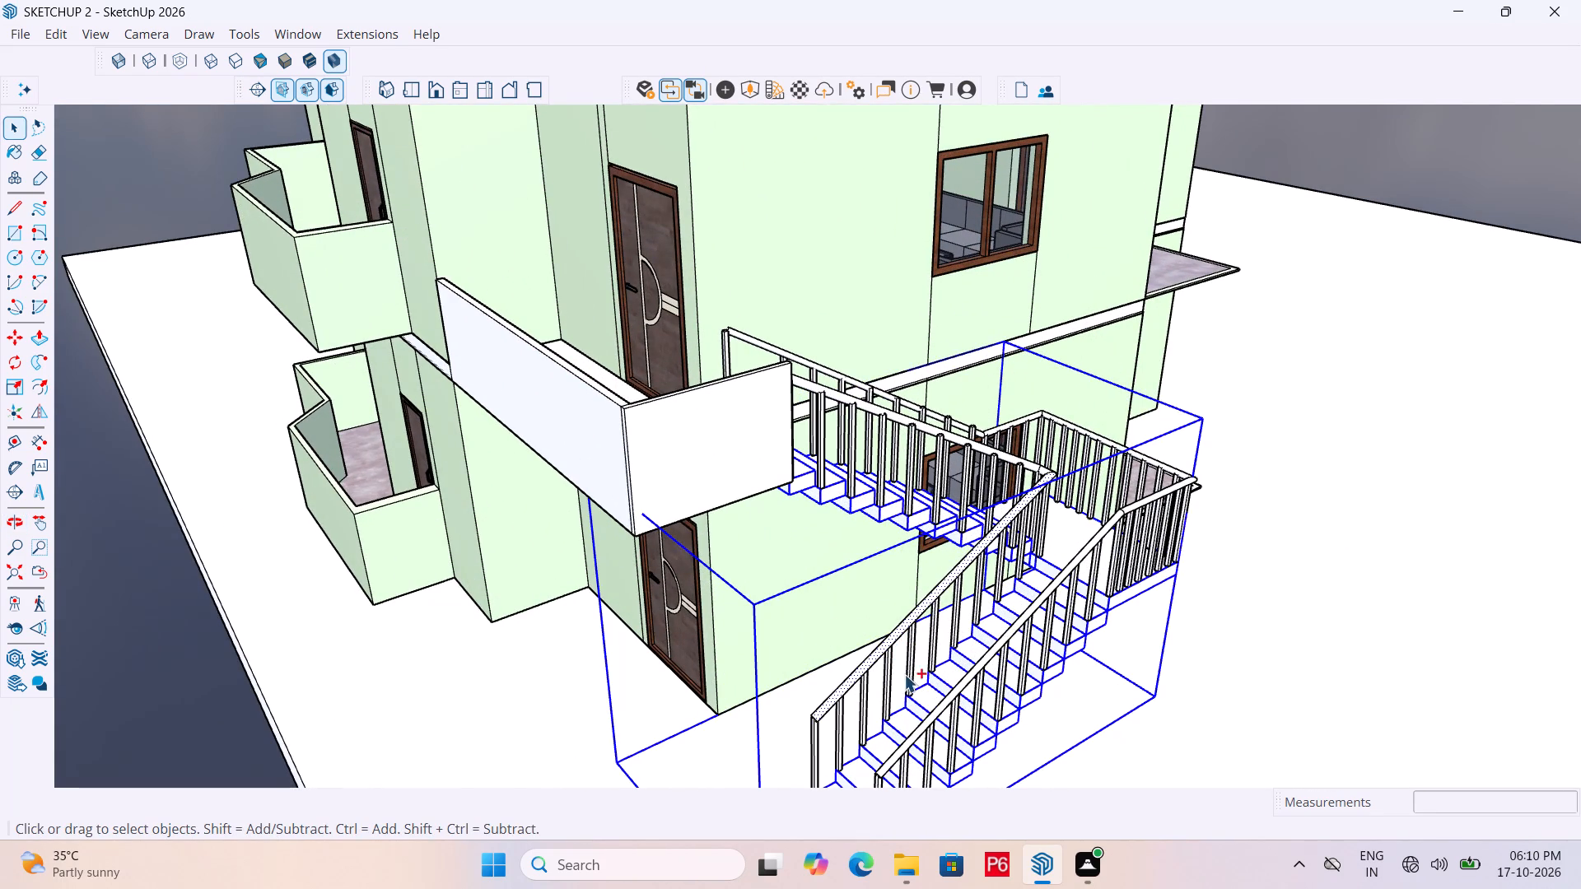
pyautogui.keyDown('ctrl'); pyautogui.scroll(-6, 903, 422); pyautogui.keyUp('ctrl')
pyautogui.keyDown('ctrl'); pyautogui.scroll(9, 925, 644); pyautogui.keyUp('ctrl')
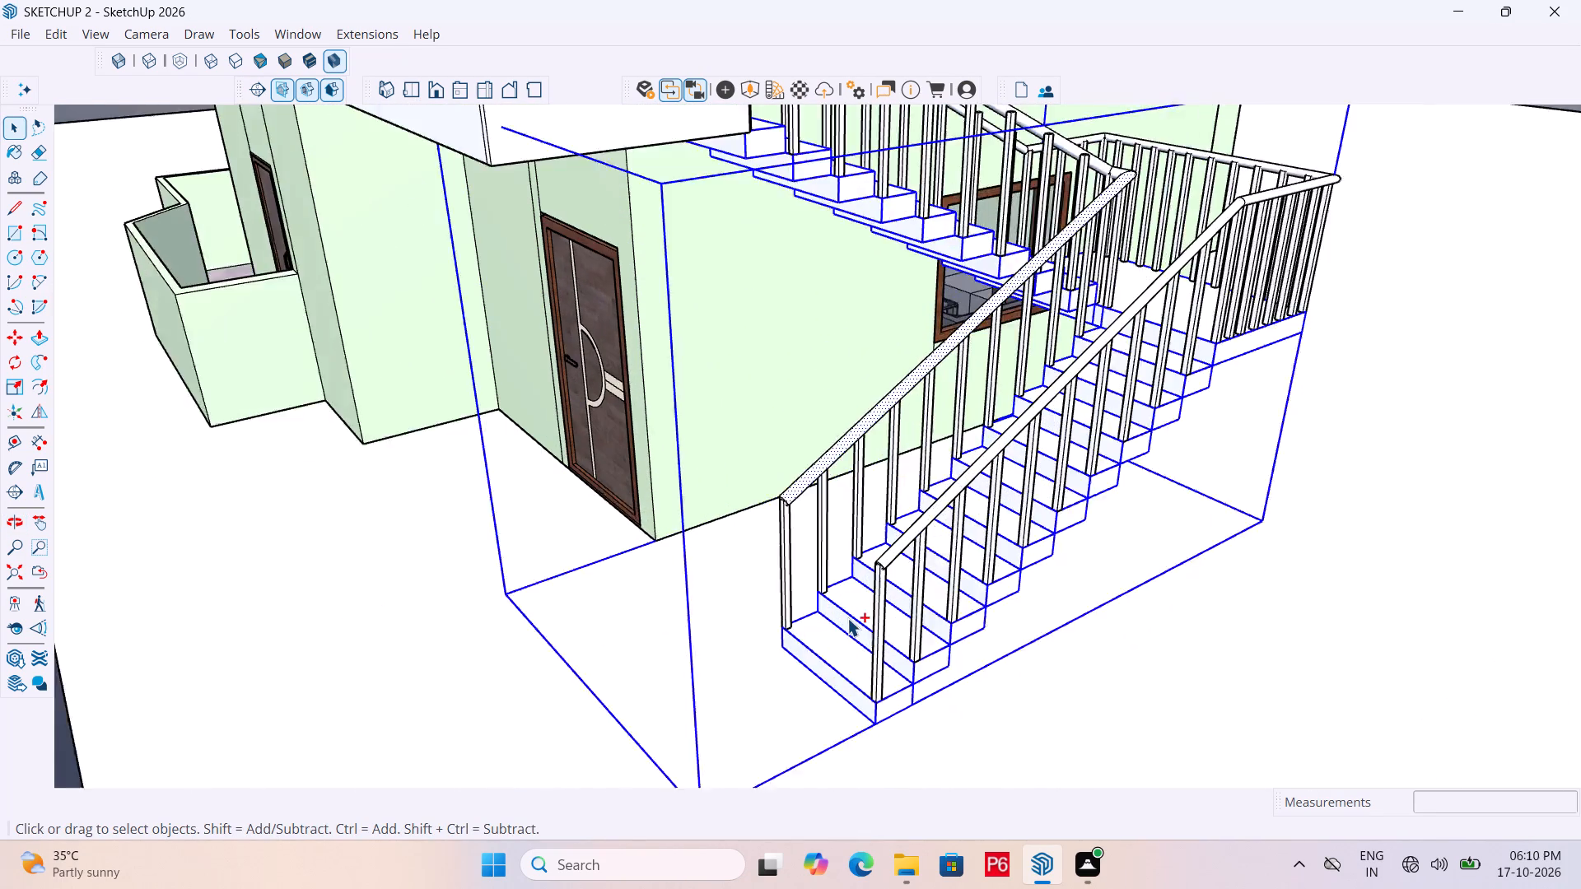
pyautogui.keyDown('ctrl'); pyautogui.scroll(2, 847, 618); pyautogui.keyUp('ctrl')
pyautogui.keyDown('ctrl'); pyautogui.click(888, 637); pyautogui.keyUp('ctrl')
pyautogui.keyDown('ctrl'); pyautogui.click(928, 607); pyautogui.keyUp('ctrl')
pyautogui.keyDown('ctrl'); pyautogui.click(978, 548); pyautogui.keyUp('ctrl')
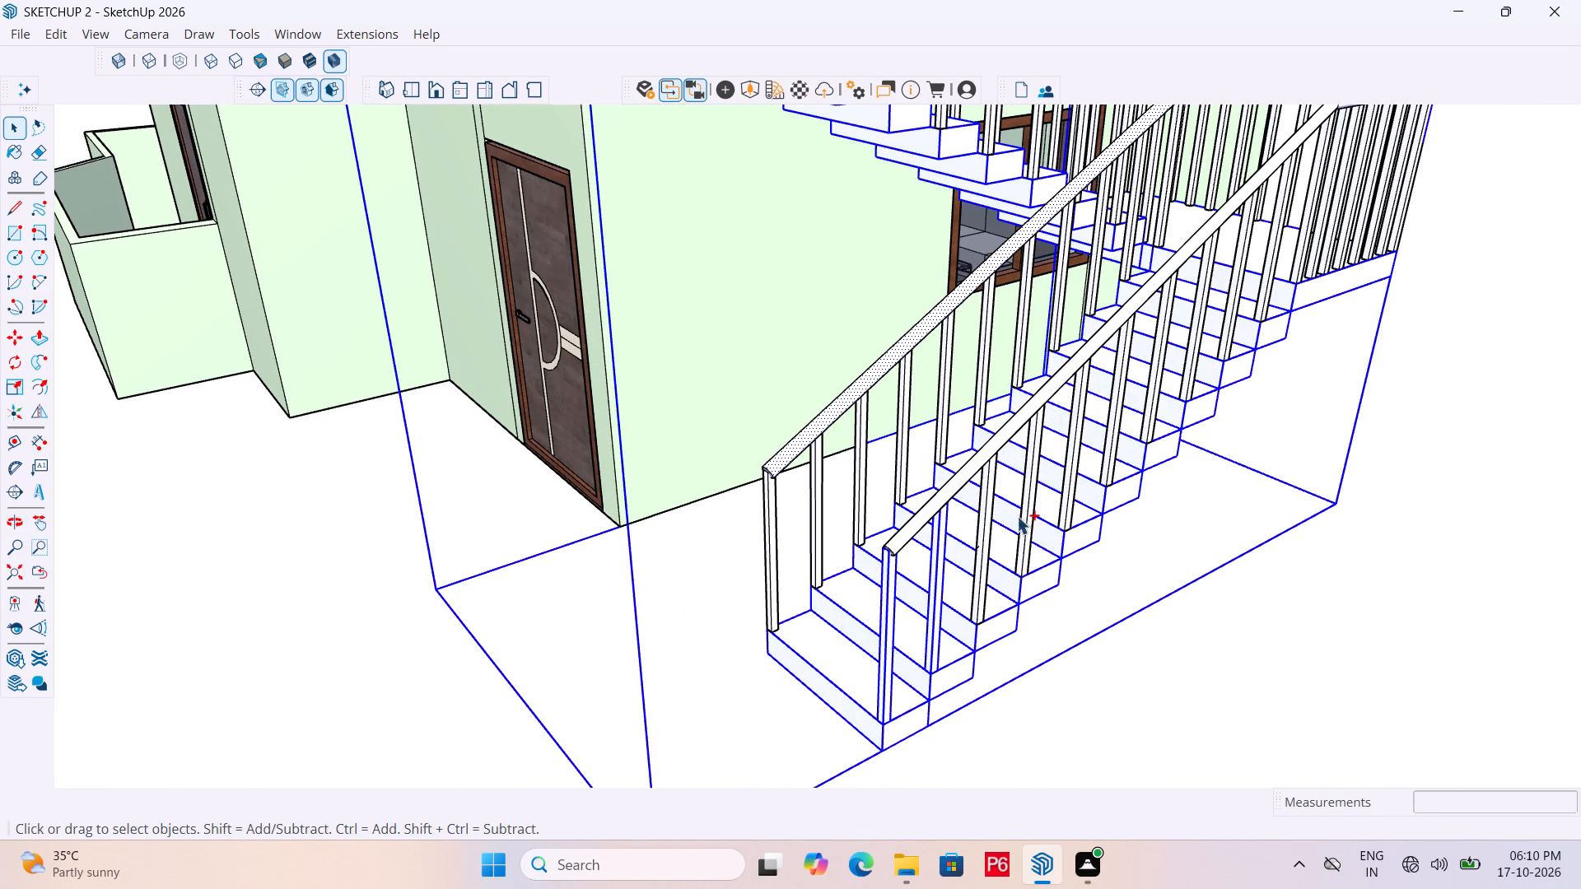
pyautogui.keyDown('ctrl'); pyautogui.click(1029, 500); pyautogui.keyUp('ctrl')
pyautogui.keyDown('ctrl'); pyautogui.moveTo(1067, 464); pyautogui.dragTo(1077, 458); pyautogui.keyUp('ctrl')
pyautogui.keyDown('ctrl'); pyautogui.click(1115, 430); pyautogui.keyUp('ctrl')
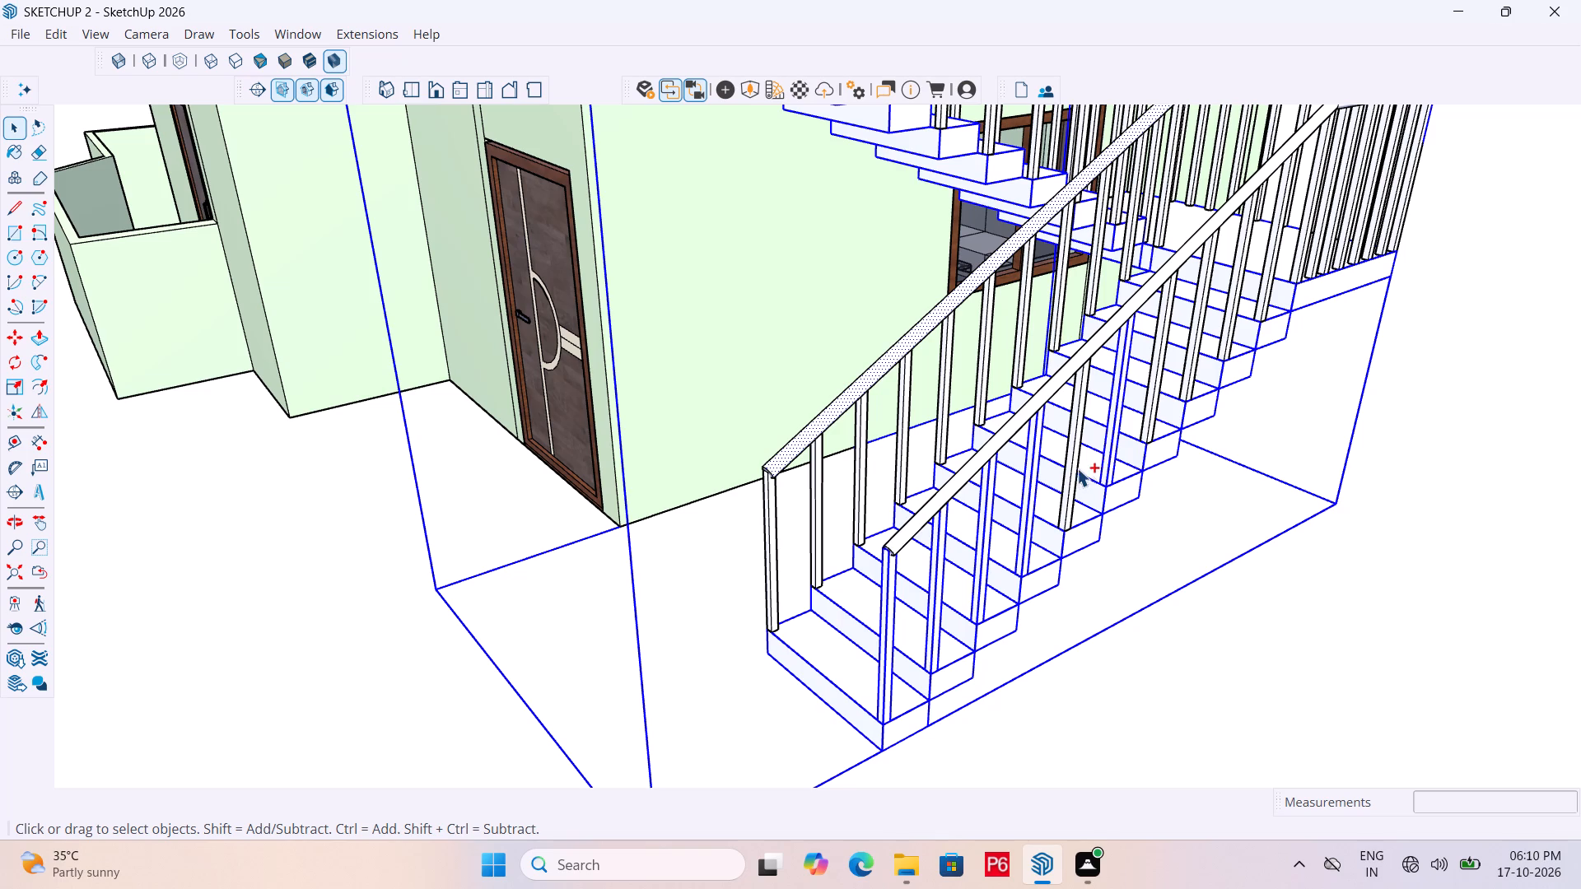
pyautogui.keyDown('ctrl'); pyautogui.click(1074, 469); pyautogui.keyUp('ctrl')
# Add the seven lowest posts on the lower flight's inner side and its outer handrail to the selection.
pyautogui.keyDown('ctrl'); pyautogui.click(773, 568); pyautogui.keyUp('ctrl')
pyautogui.keyDown('ctrl'); pyautogui.click(813, 528); pyautogui.keyUp('ctrl')
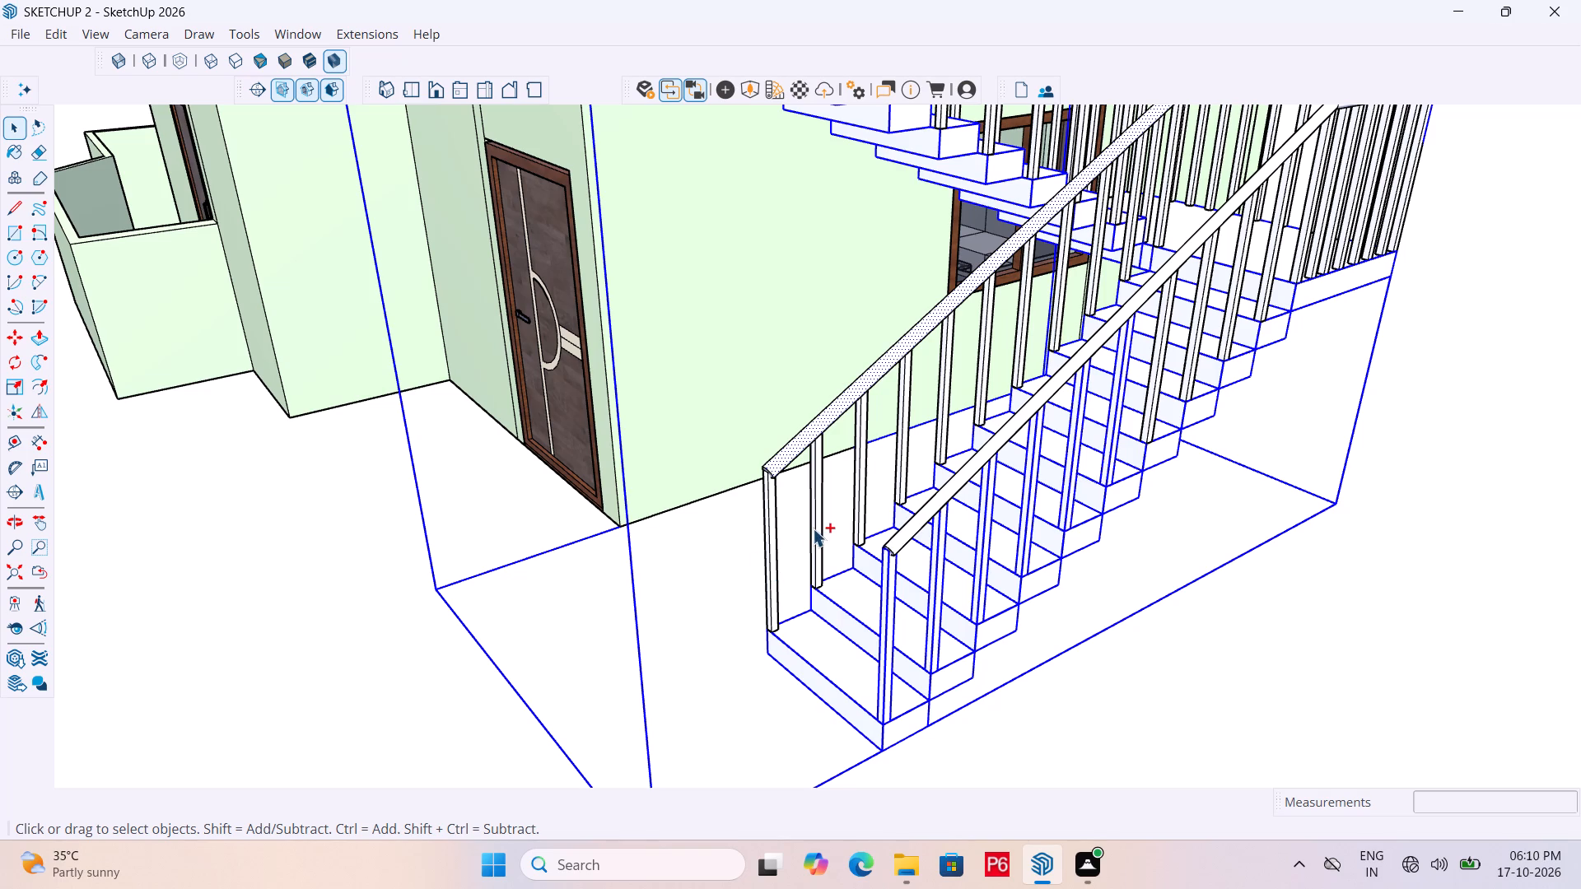
pyautogui.keyDown('ctrl'); pyautogui.click(767, 563); pyautogui.keyUp('ctrl')
pyautogui.keyDown('ctrl'); pyautogui.click(773, 557); pyautogui.keyUp('ctrl')
pyautogui.keyDown('ctrl'); pyautogui.click(860, 471); pyautogui.keyUp('ctrl')
pyautogui.keyDown('ctrl'); pyautogui.click(898, 442); pyautogui.keyUp('ctrl')
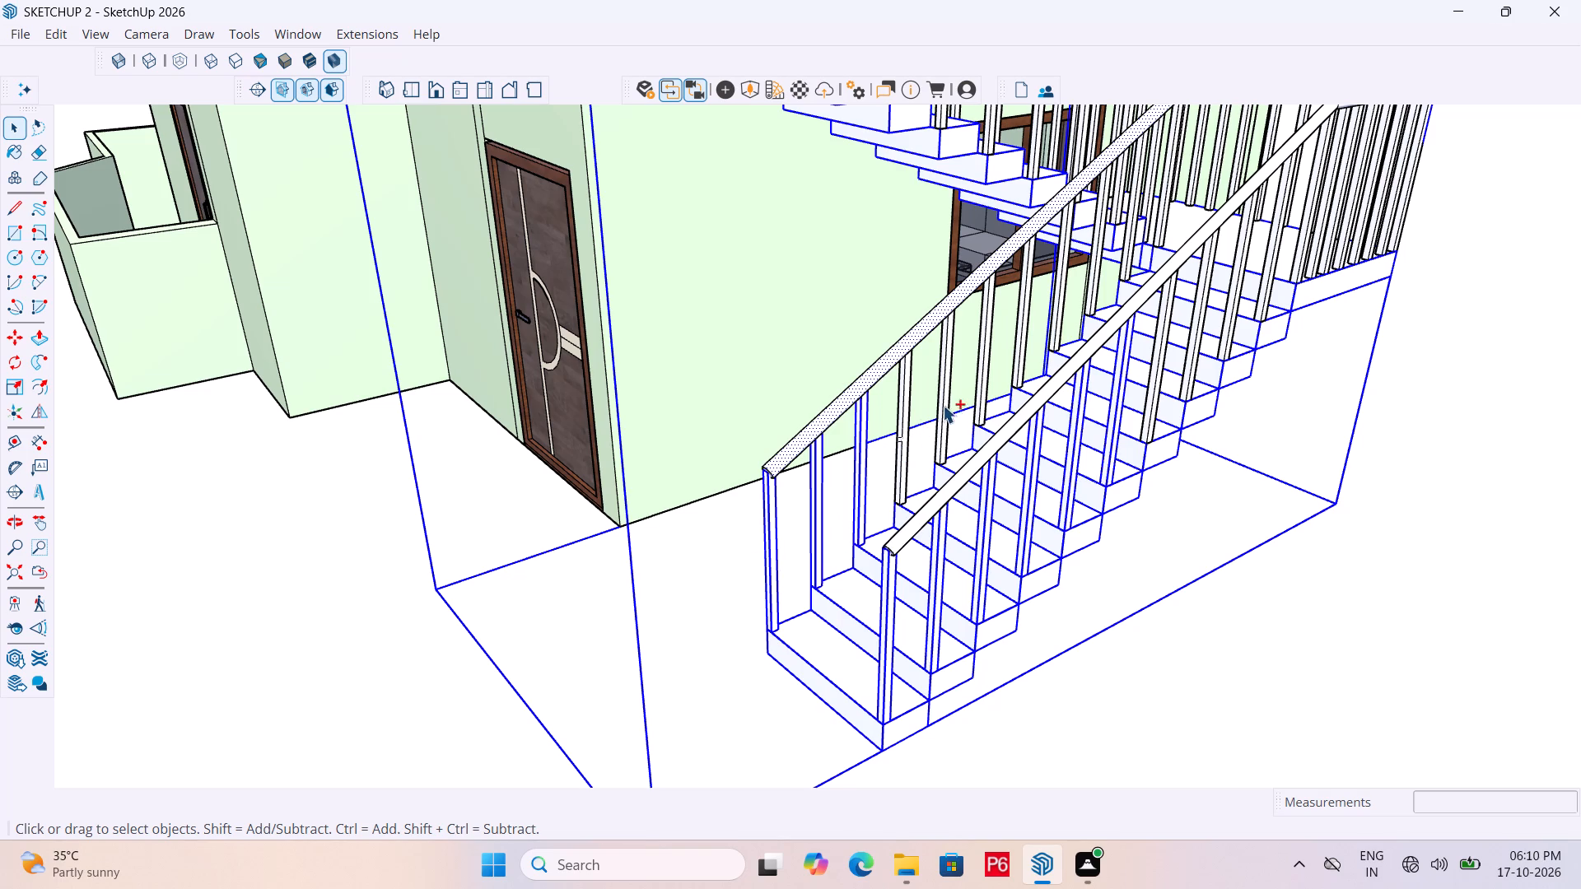
pyautogui.keyDown('ctrl'); pyautogui.click(899, 436); pyautogui.keyUp('ctrl')
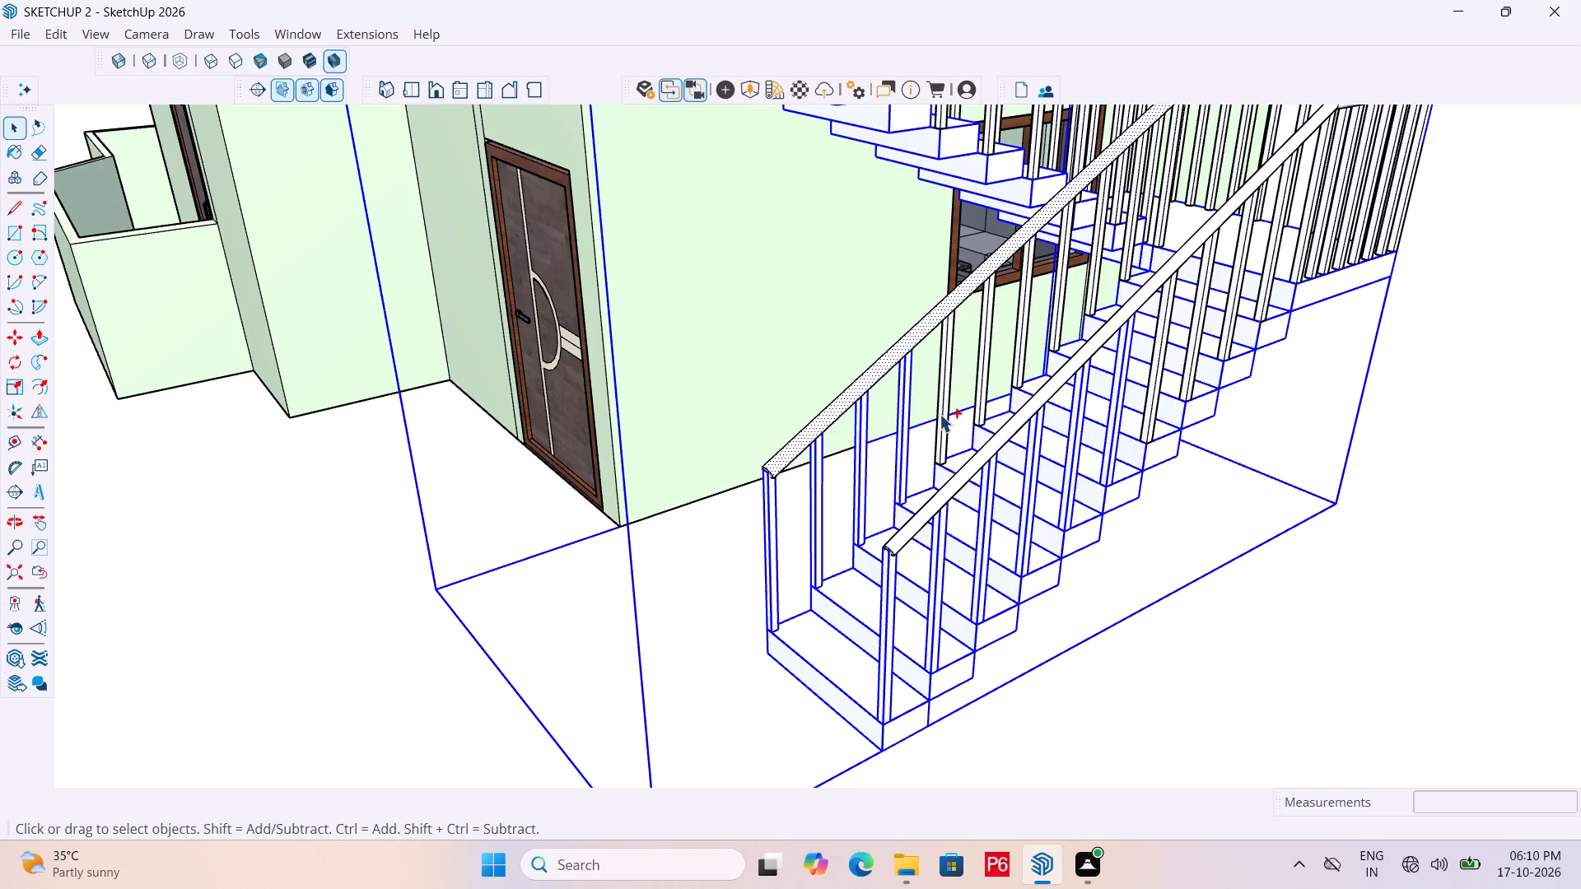
pyautogui.keyDown('ctrl'); pyautogui.click(940, 414); pyautogui.keyUp('ctrl')
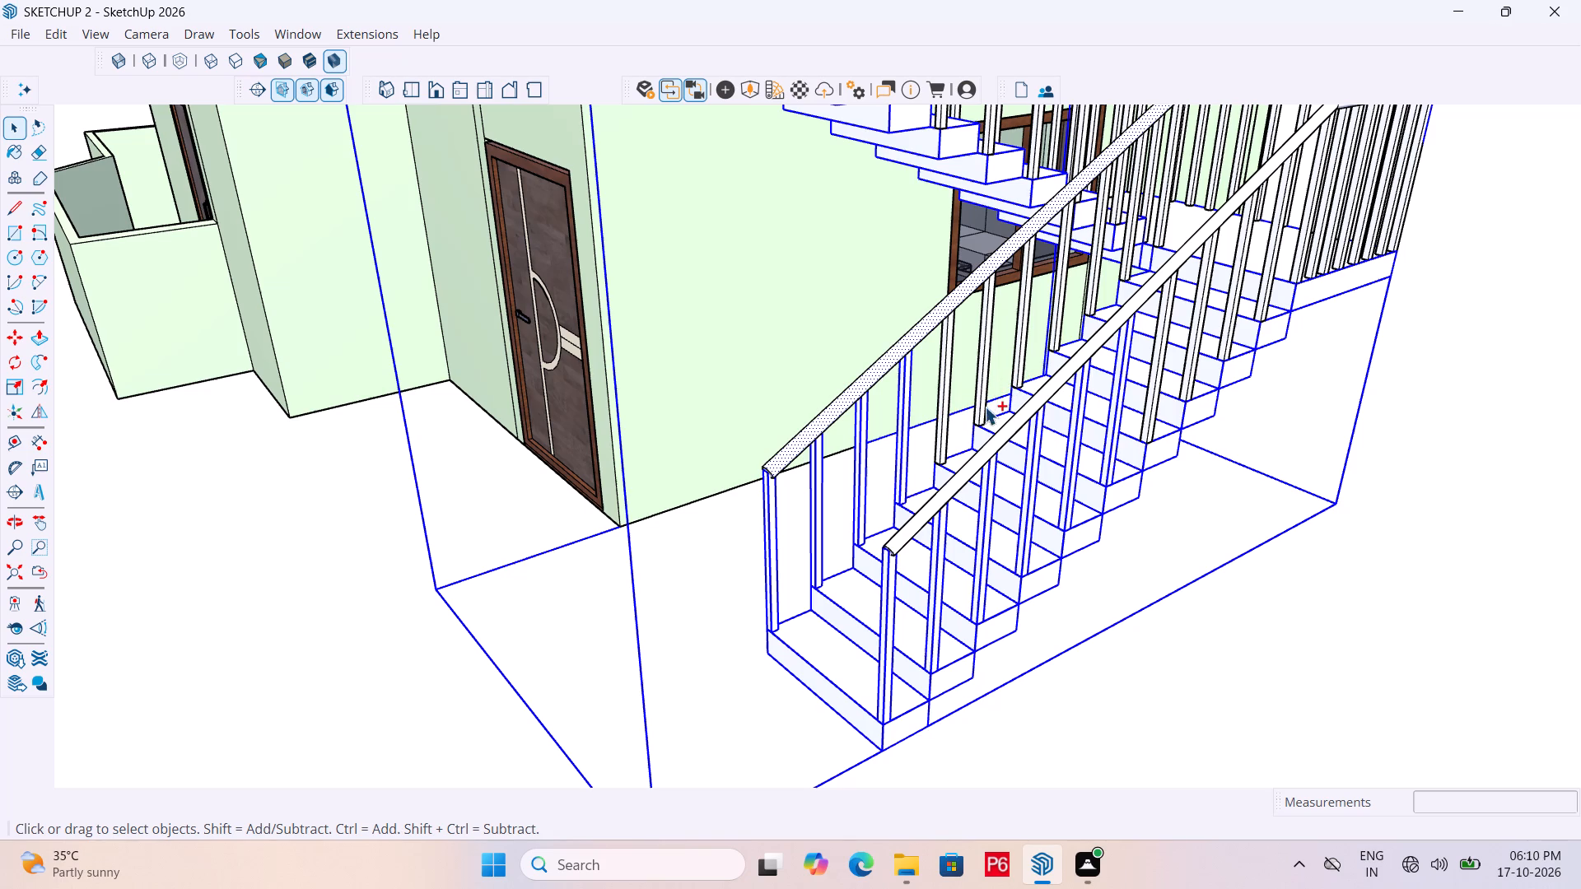
pyautogui.keyDown('ctrl'); pyautogui.click(981, 412); pyautogui.keyUp('ctrl')
pyautogui.keyDown('ctrl'); pyautogui.click(975, 406); pyautogui.keyUp('ctrl')
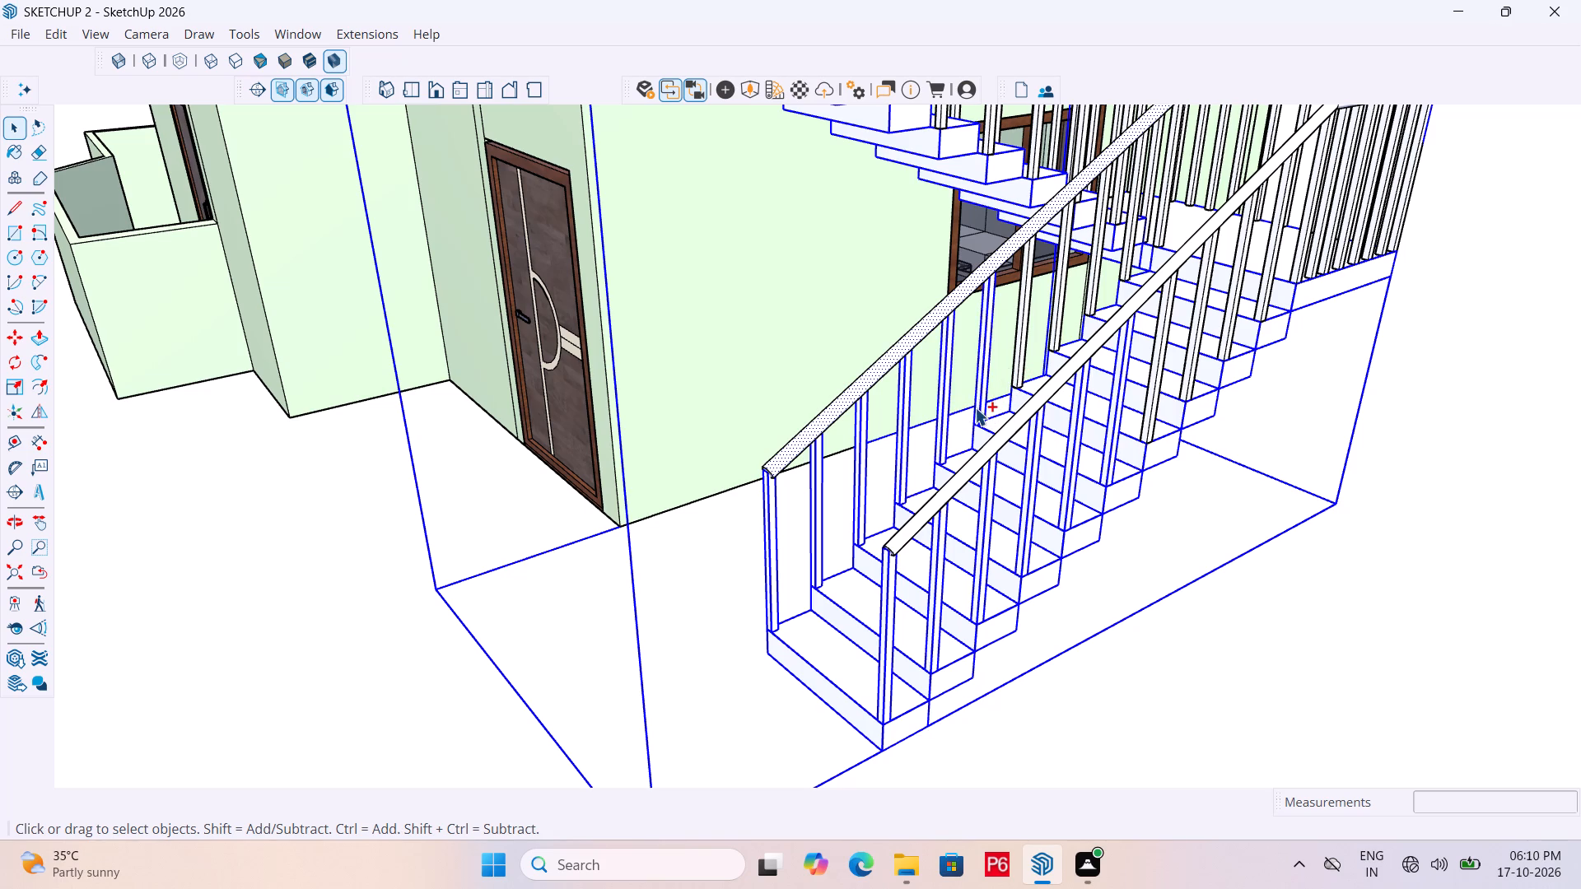
pyautogui.keyDown('ctrl'); pyautogui.click(1019, 357); pyautogui.keyUp('ctrl')
pyautogui.keyDown('ctrl'); pyautogui.scroll(-2, 927, 519); pyautogui.keyUp('ctrl')
pyautogui.keyDown('ctrl'); pyautogui.scroll(4, 926, 514); pyautogui.keyUp('ctrl')
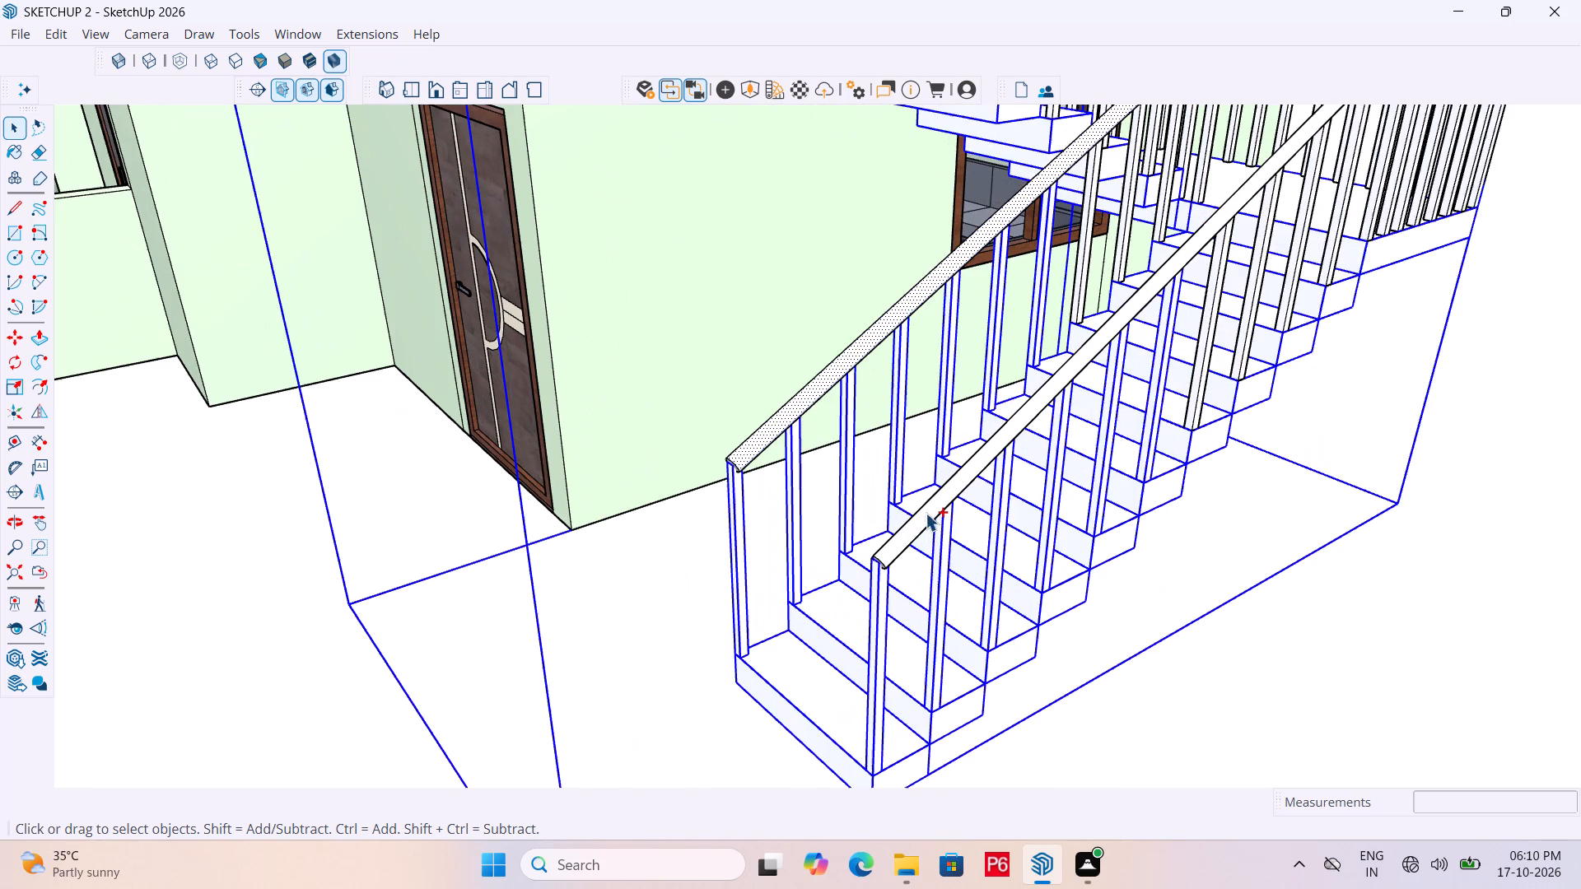
pyautogui.keyDown('ctrl'); pyautogui.click(926, 514); pyautogui.keyUp('ctrl')
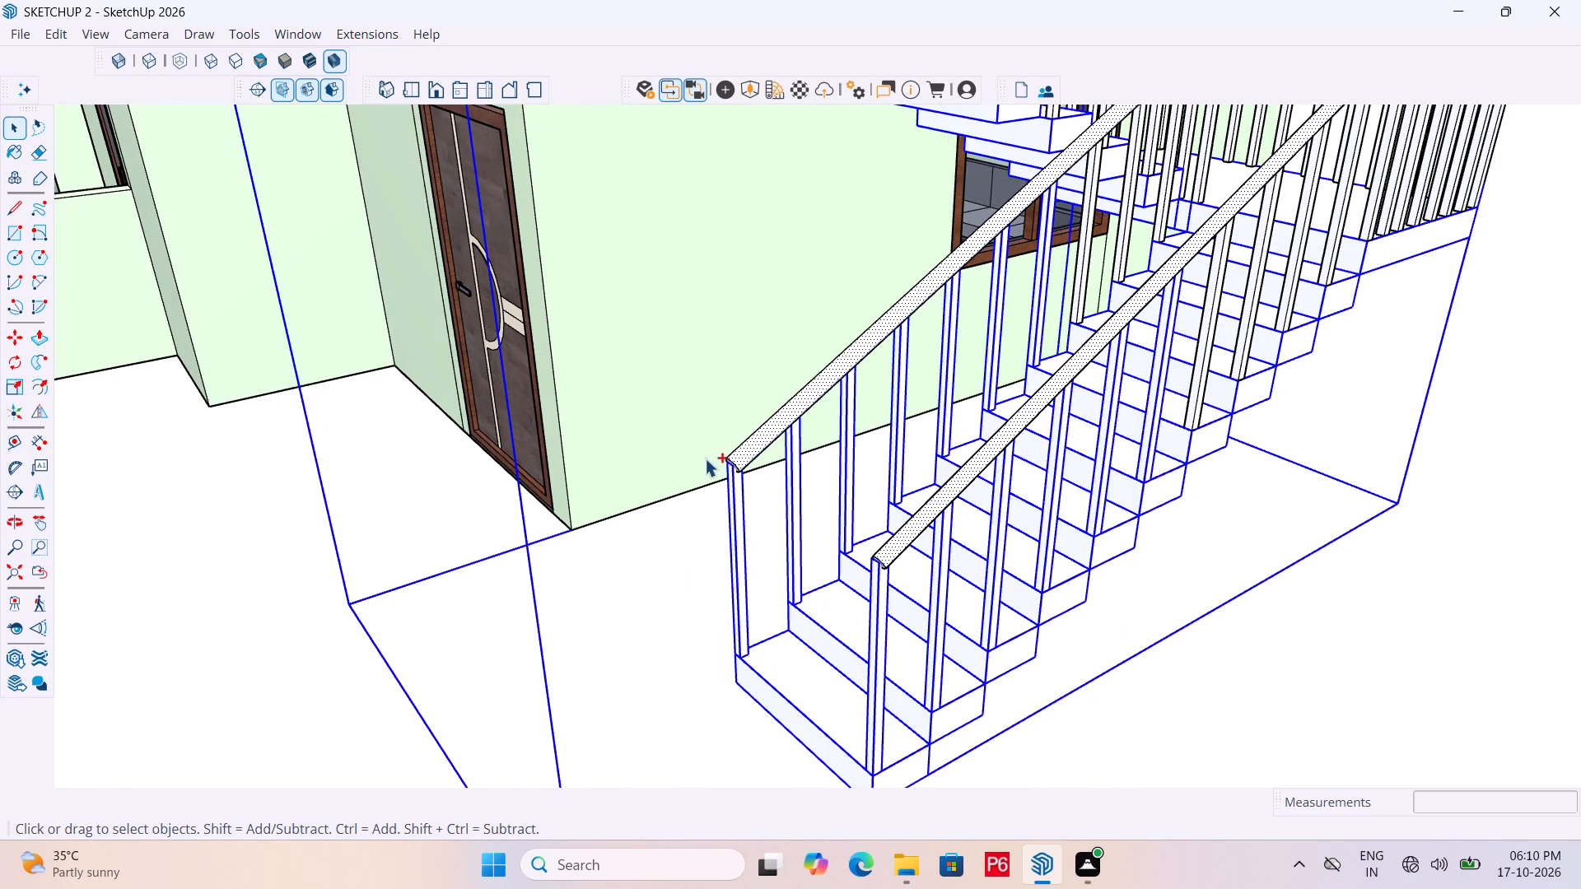
# Examine the selected staircase and lower-flight railing from below, from above and from around the building.
pyautogui.keyDown('ctrl'); pyautogui.scroll(4, 705, 463); pyautogui.keyUp('ctrl')
pyautogui.keyDown('ctrl'); pyautogui.moveTo(749, 477); pyautogui.dragTo(599, 489, button='middle'); pyautogui.keyUp('ctrl')
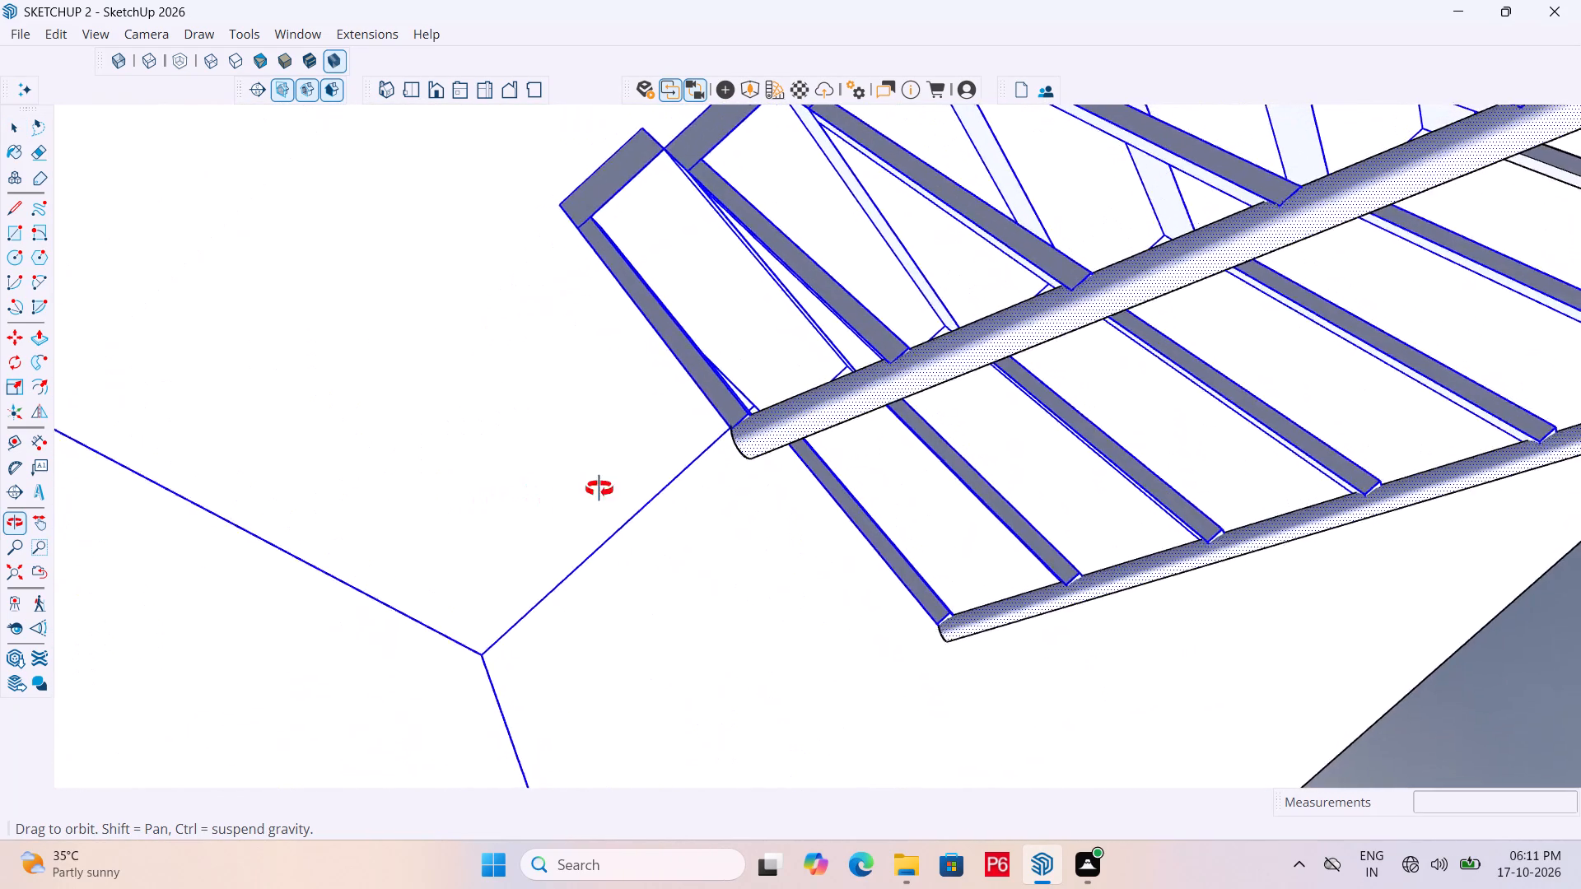
pyautogui.keyDown('ctrl'); pyautogui.moveTo(599, 489); pyautogui.dragTo(802, 472, button='middle'); pyautogui.keyUp('ctrl')
pyautogui.keyDown('ctrl'); pyautogui.scroll(-6, 792, 452); pyautogui.keyUp('ctrl')
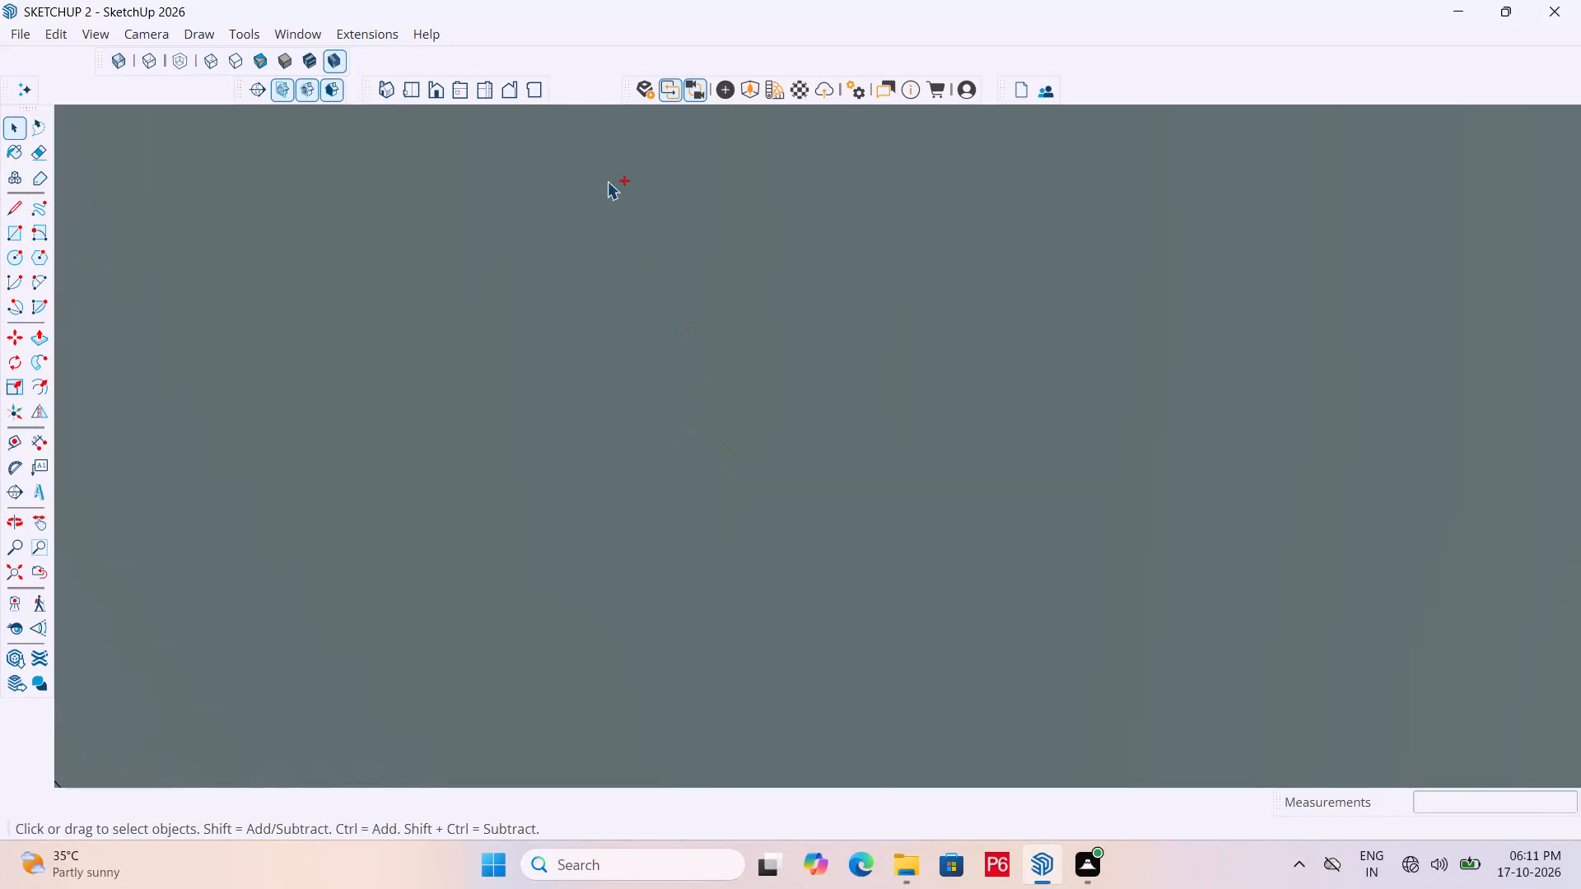
pyautogui.keyDown('ctrl'); pyautogui.click(413, 94); pyautogui.keyUp('ctrl')
pyautogui.keyDown('ctrl'); pyautogui.scroll(-12, 725, 390); pyautogui.keyUp('ctrl')
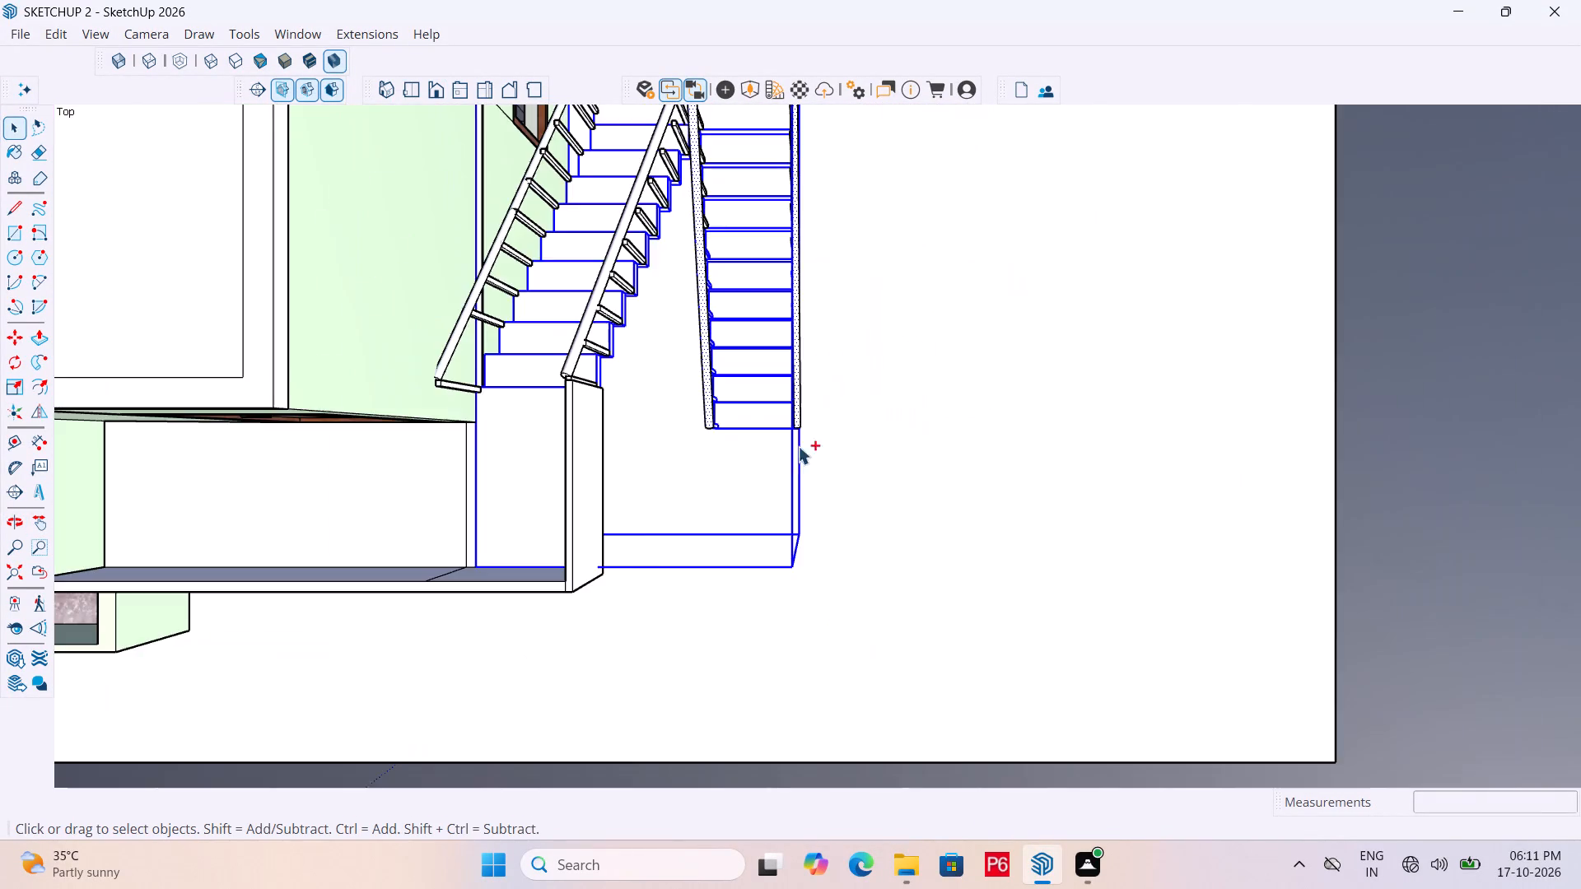
pyautogui.keyDown('ctrl'); pyautogui.moveTo(922, 472); pyautogui.dragTo(815, 446, button='middle'); pyautogui.keyUp('ctrl')
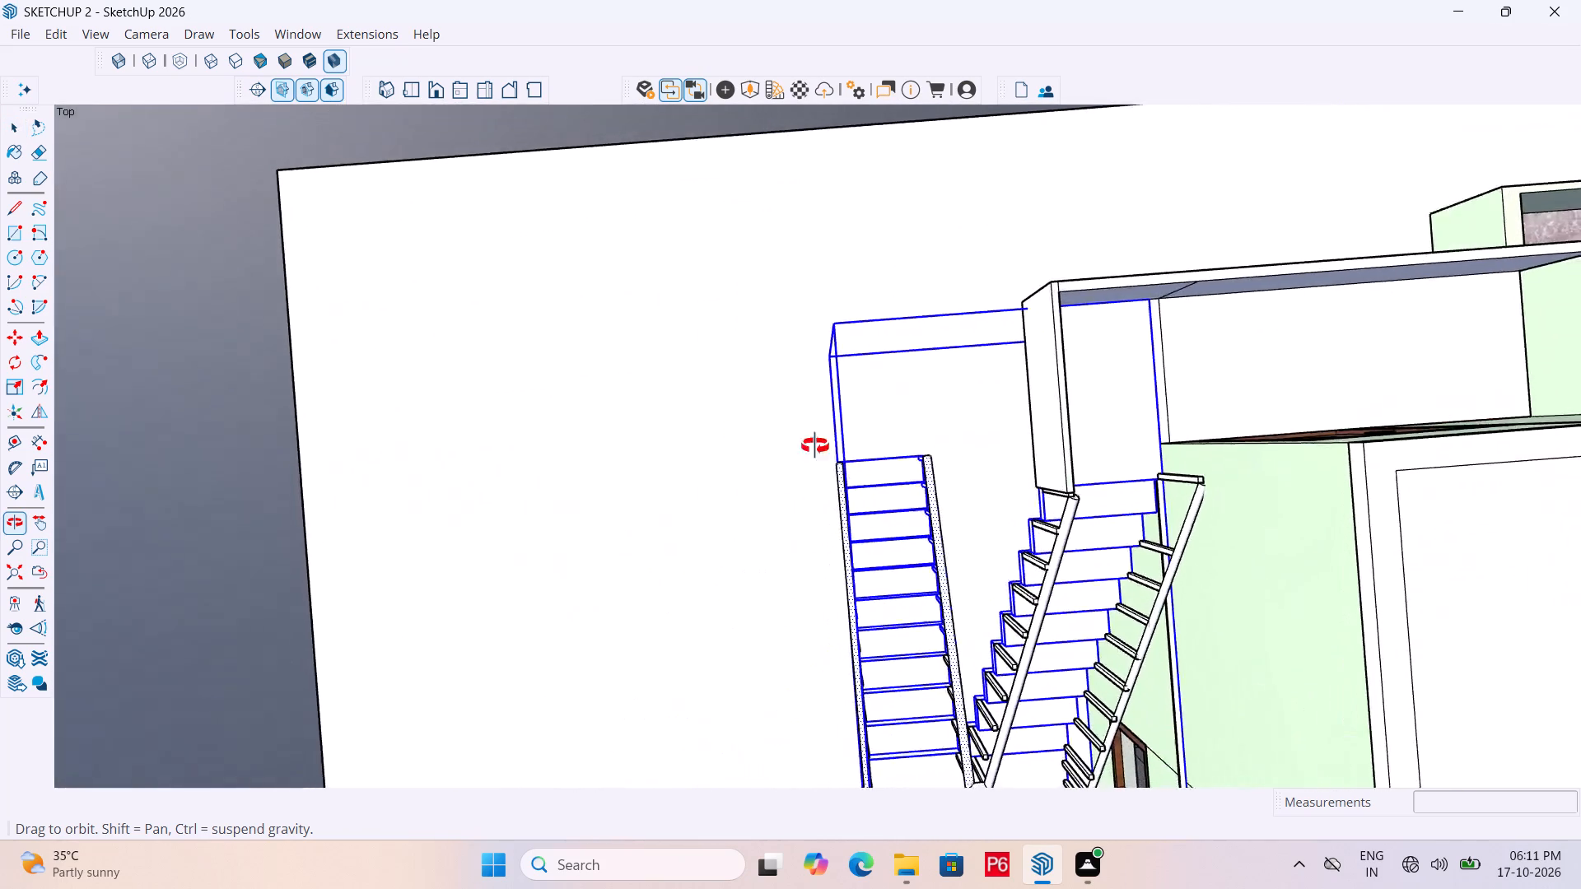
pyautogui.keyDown('ctrl'); pyautogui.moveTo(815, 446); pyautogui.dragTo(1116, 465, button='middle'); pyautogui.keyUp('ctrl')
pyautogui.keyDown('ctrl'); pyautogui.click(404, 90); pyautogui.keyUp('ctrl')
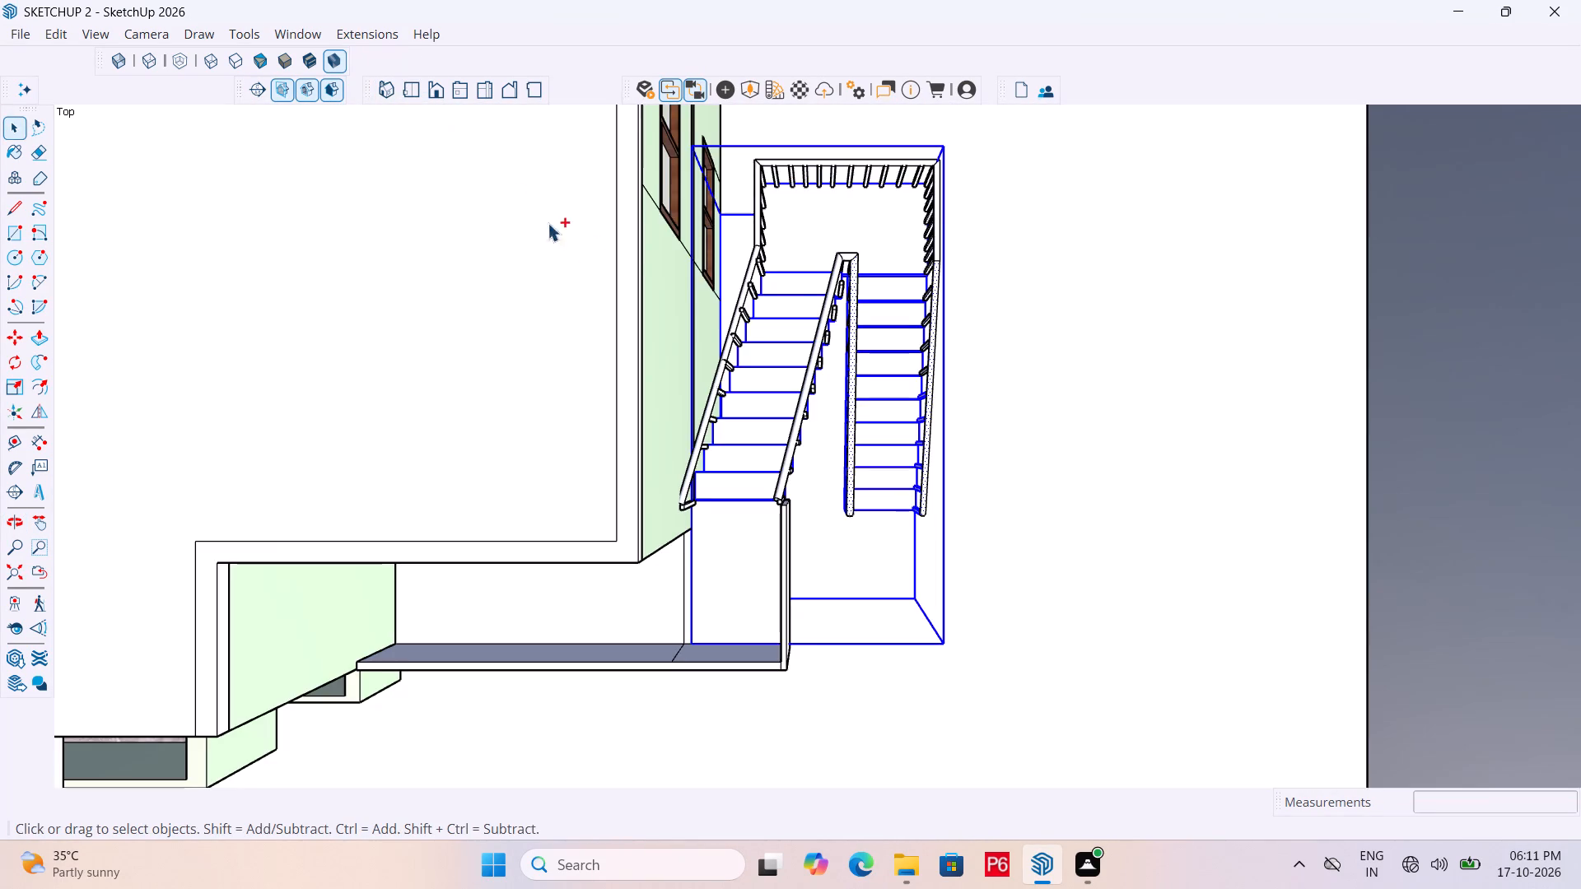
pyautogui.keyDown('ctrl'); pyautogui.scroll(-6, 674, 274); pyautogui.keyUp('ctrl')
pyautogui.keyDown('ctrl'); pyautogui.scroll(-6, 851, 339); pyautogui.keyUp('ctrl')
pyautogui.keyDown('ctrl'); pyautogui.moveTo(898, 421); pyautogui.dragTo(562, 362, button='middle'); pyautogui.keyUp('ctrl')
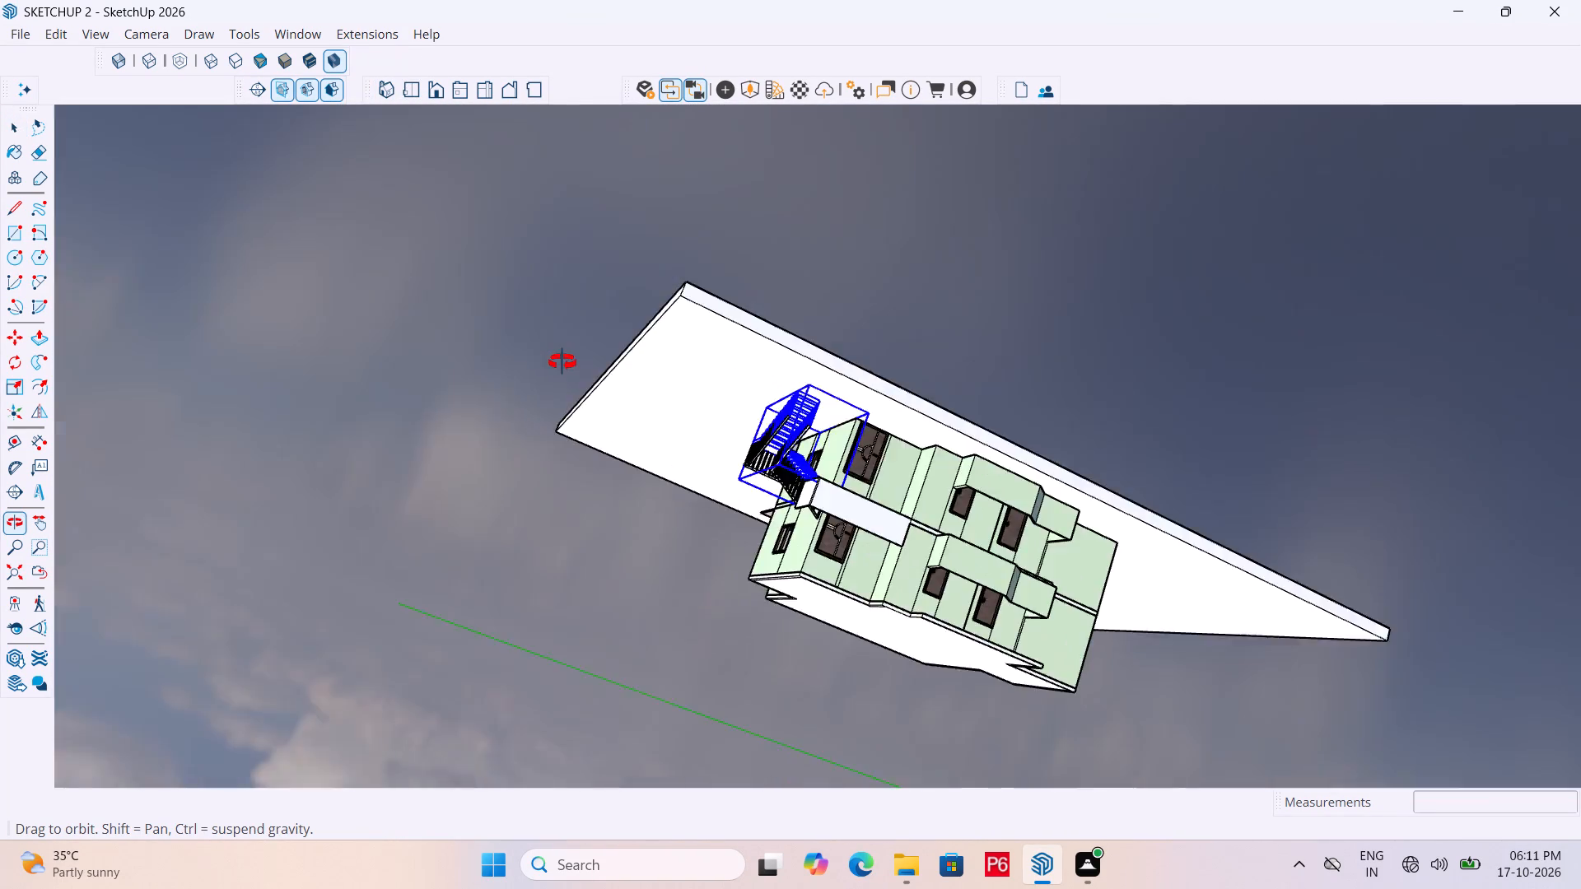
pyautogui.keyDown('ctrl'); pyautogui.moveTo(562, 362); pyautogui.dragTo(936, 481, button='middle'); pyautogui.keyUp('ctrl')
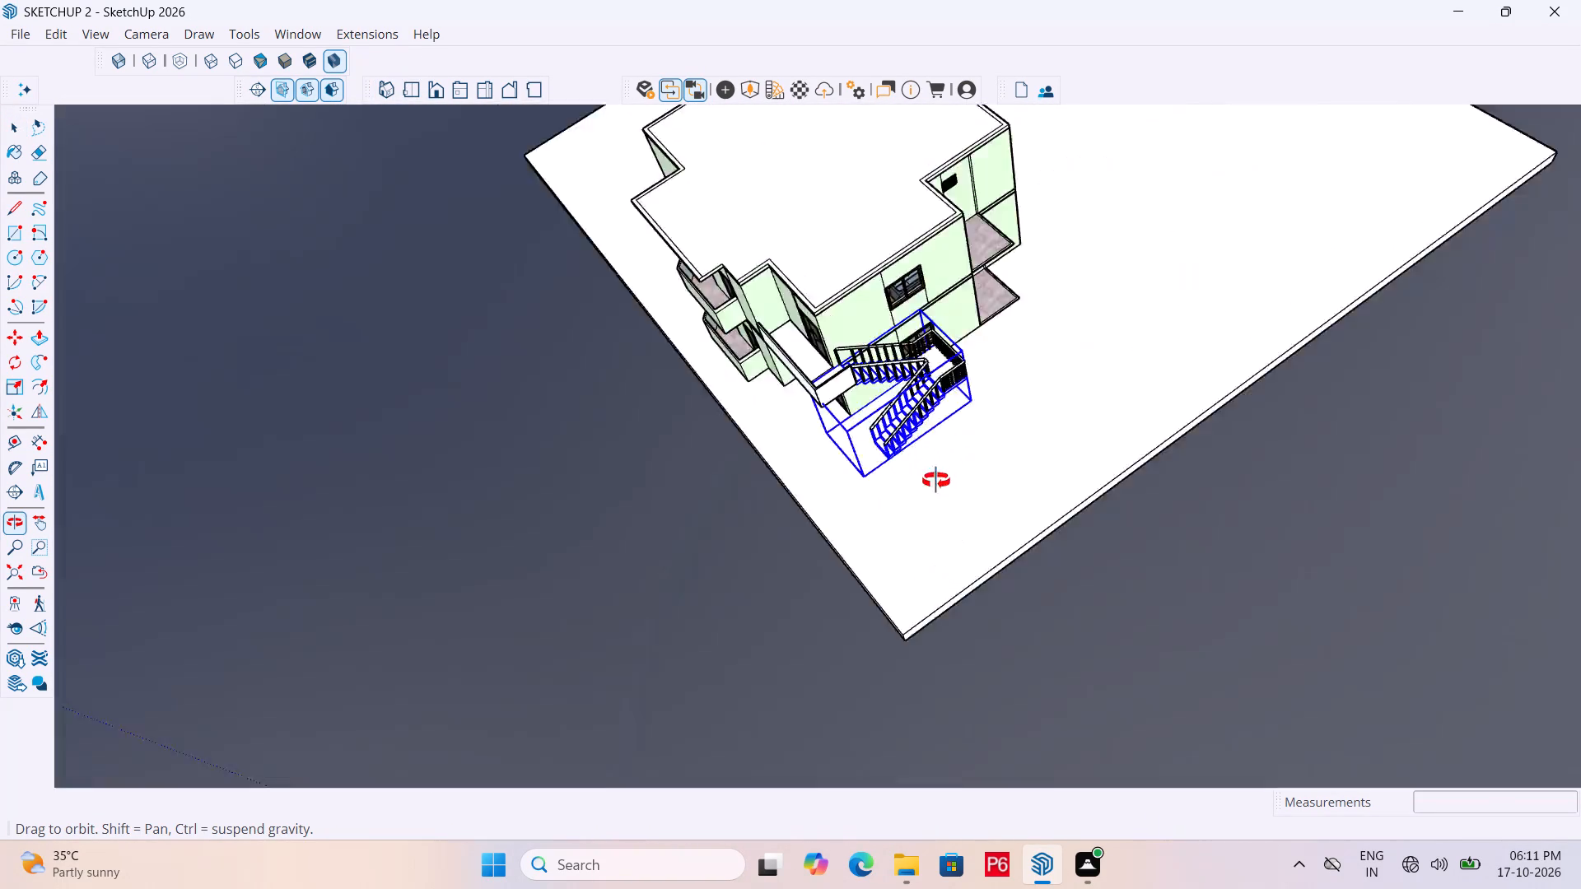
pyautogui.keyDown('ctrl'); pyautogui.moveTo(936, 481); pyautogui.dragTo(944, 452, button='middle'); pyautogui.keyUp('ctrl')
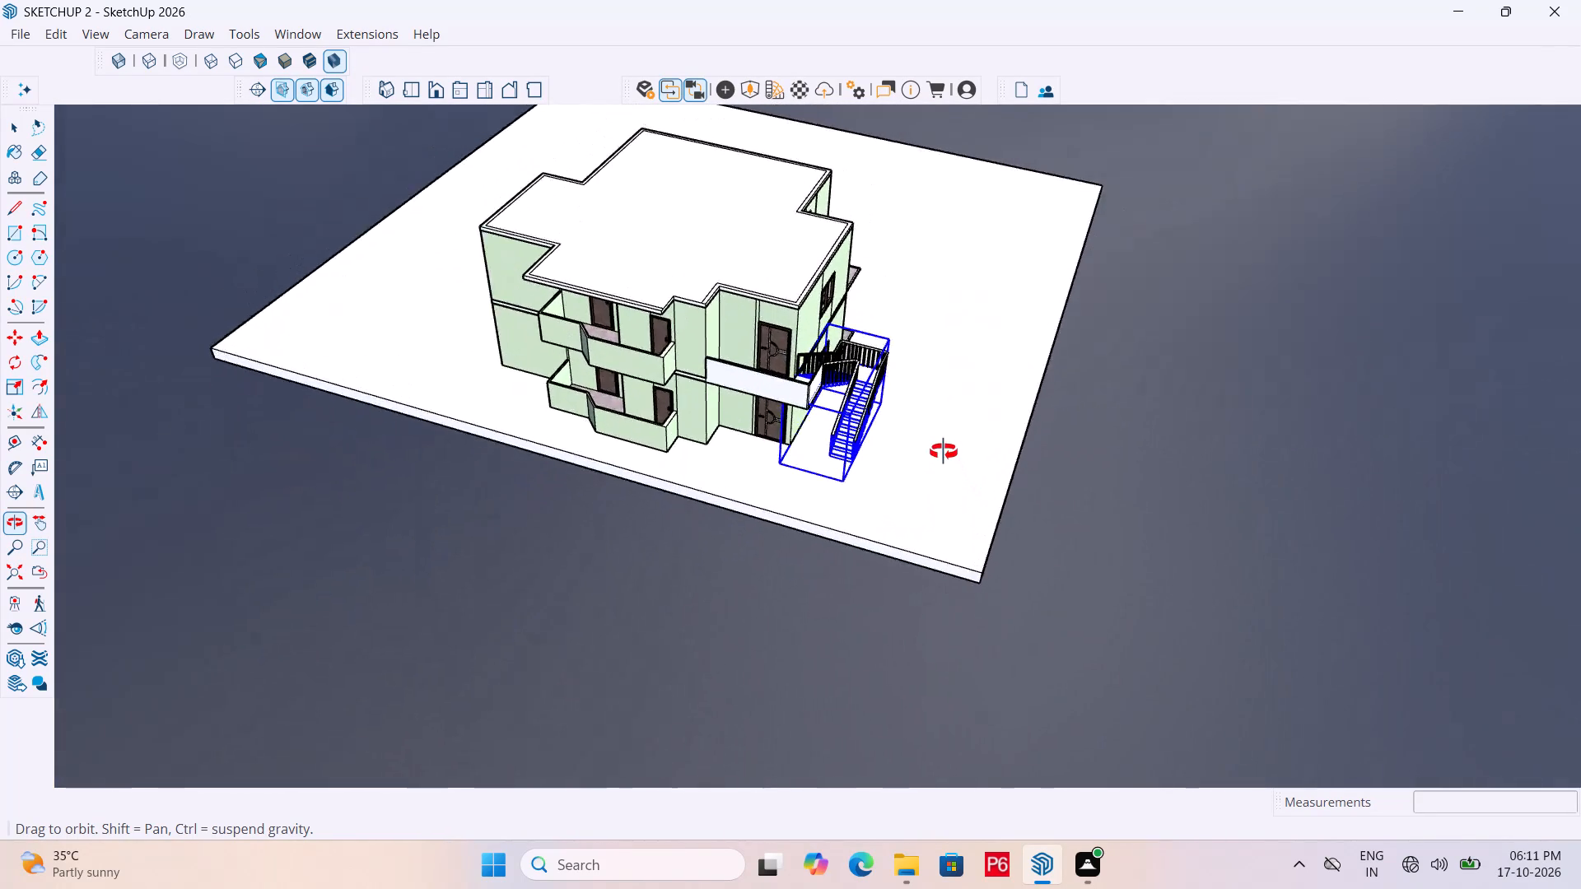
pyautogui.keyDown('ctrl'); pyautogui.moveTo(944, 452); pyautogui.dragTo(926, 431, button='middle'); pyautogui.keyUp('ctrl')
pyautogui.keyDown('ctrl'); pyautogui.moveTo(833, 524); pyautogui.dragTo(828, 480, button='middle'); pyautogui.keyUp('ctrl')
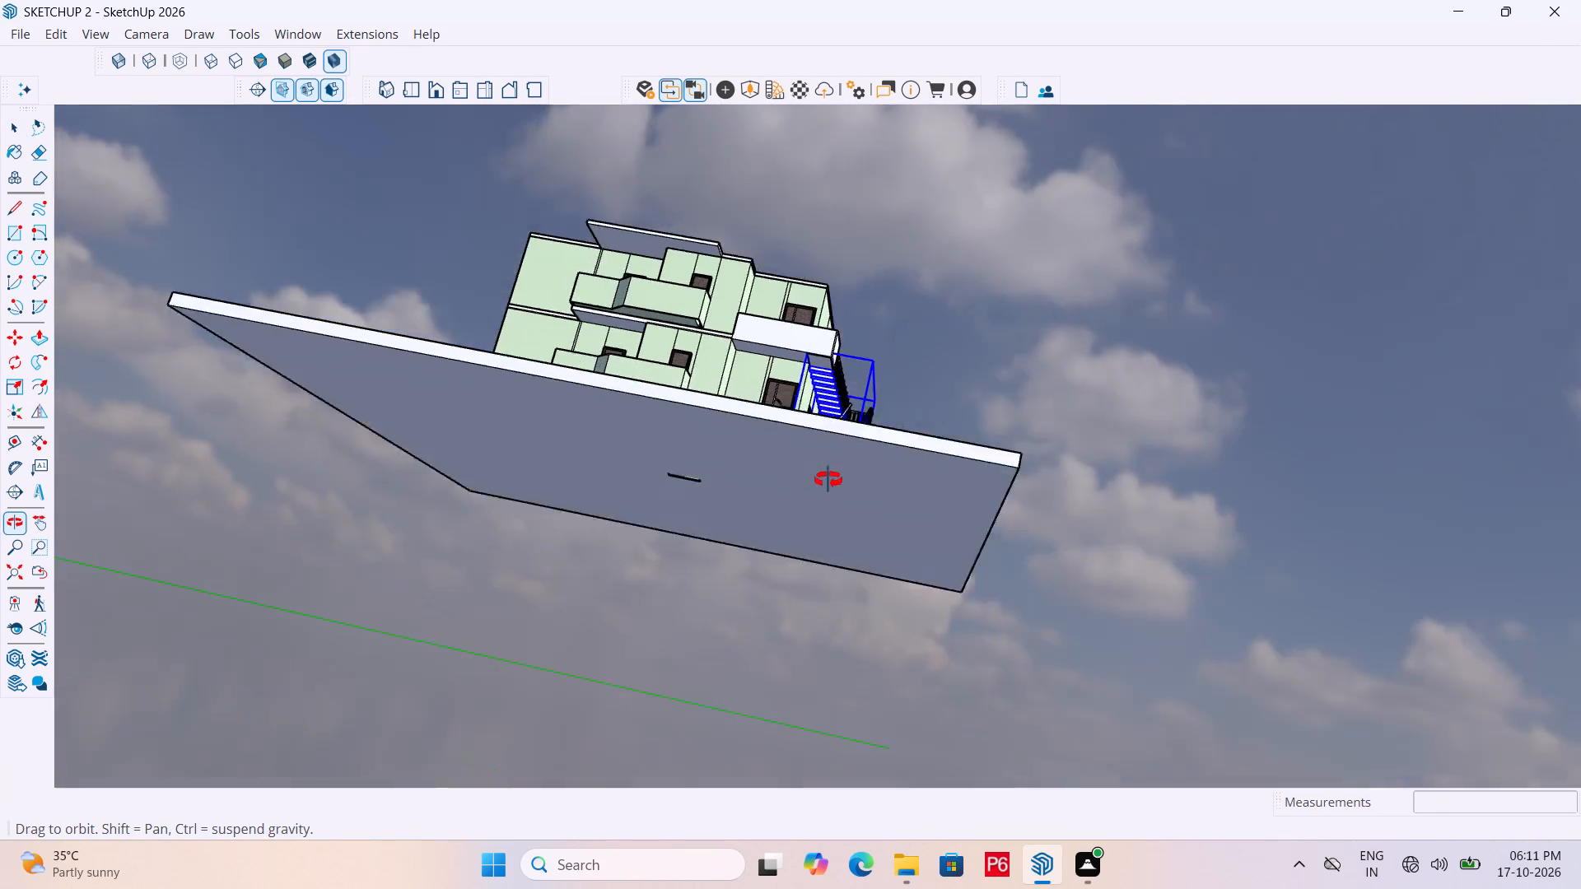
pyautogui.keyDown('ctrl'); pyautogui.moveTo(828, 480); pyautogui.dragTo(758, 474, button='middle'); pyautogui.keyUp('ctrl')
pyautogui.keyDown('ctrl'); pyautogui.moveTo(888, 572); pyautogui.dragTo(1049, 512, button='middle'); pyautogui.keyUp('ctrl')
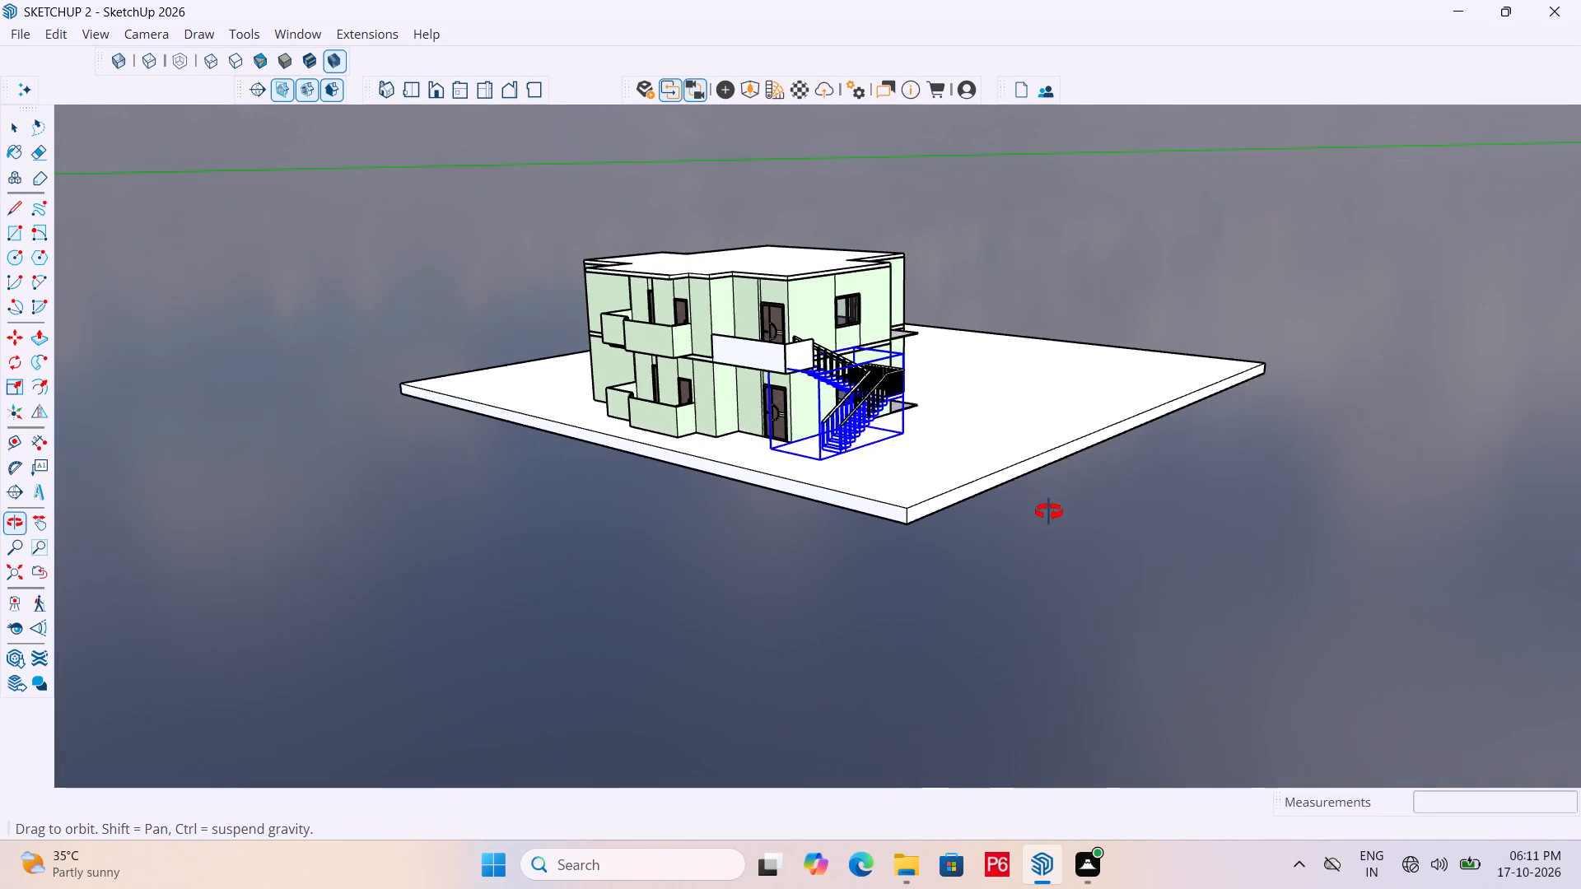
pyautogui.keyDown('ctrl'); pyautogui.moveTo(1049, 512); pyautogui.dragTo(1021, 491, button='middle'); pyautogui.keyUp('ctrl')
# Add the upper posts still missing on both sides of the lower flight to the selection.
pyautogui.keyDown('ctrl'); pyautogui.scroll(18, 899, 372); pyautogui.keyUp('ctrl')
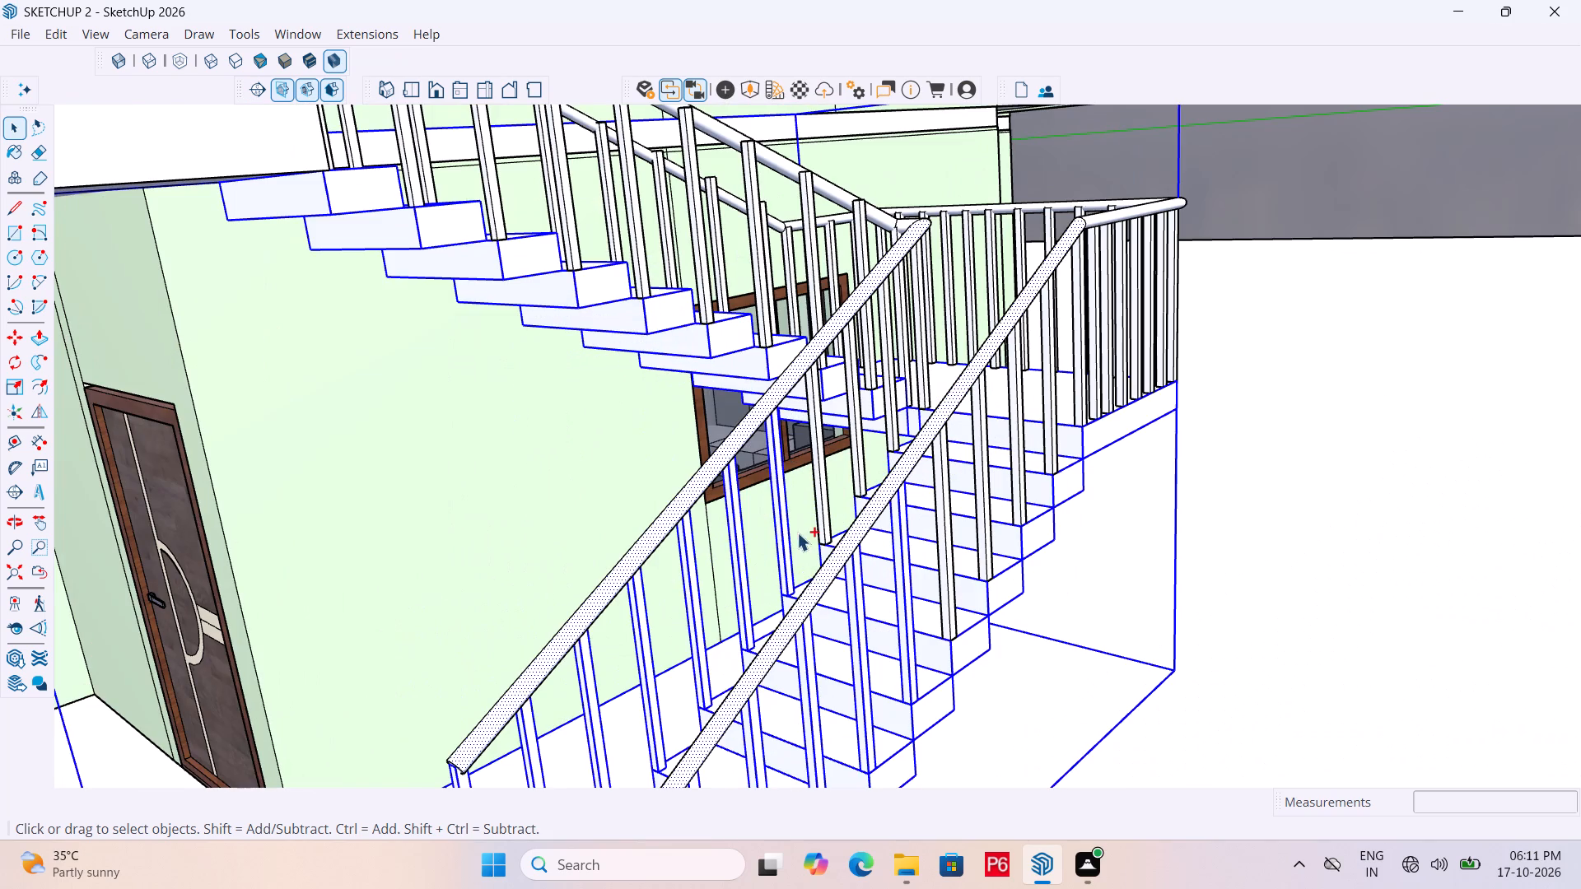
pyautogui.keyDown('ctrl'); pyautogui.click(820, 484); pyautogui.keyUp('ctrl')
pyautogui.keyDown('ctrl'); pyautogui.click(860, 456); pyautogui.keyUp('ctrl')
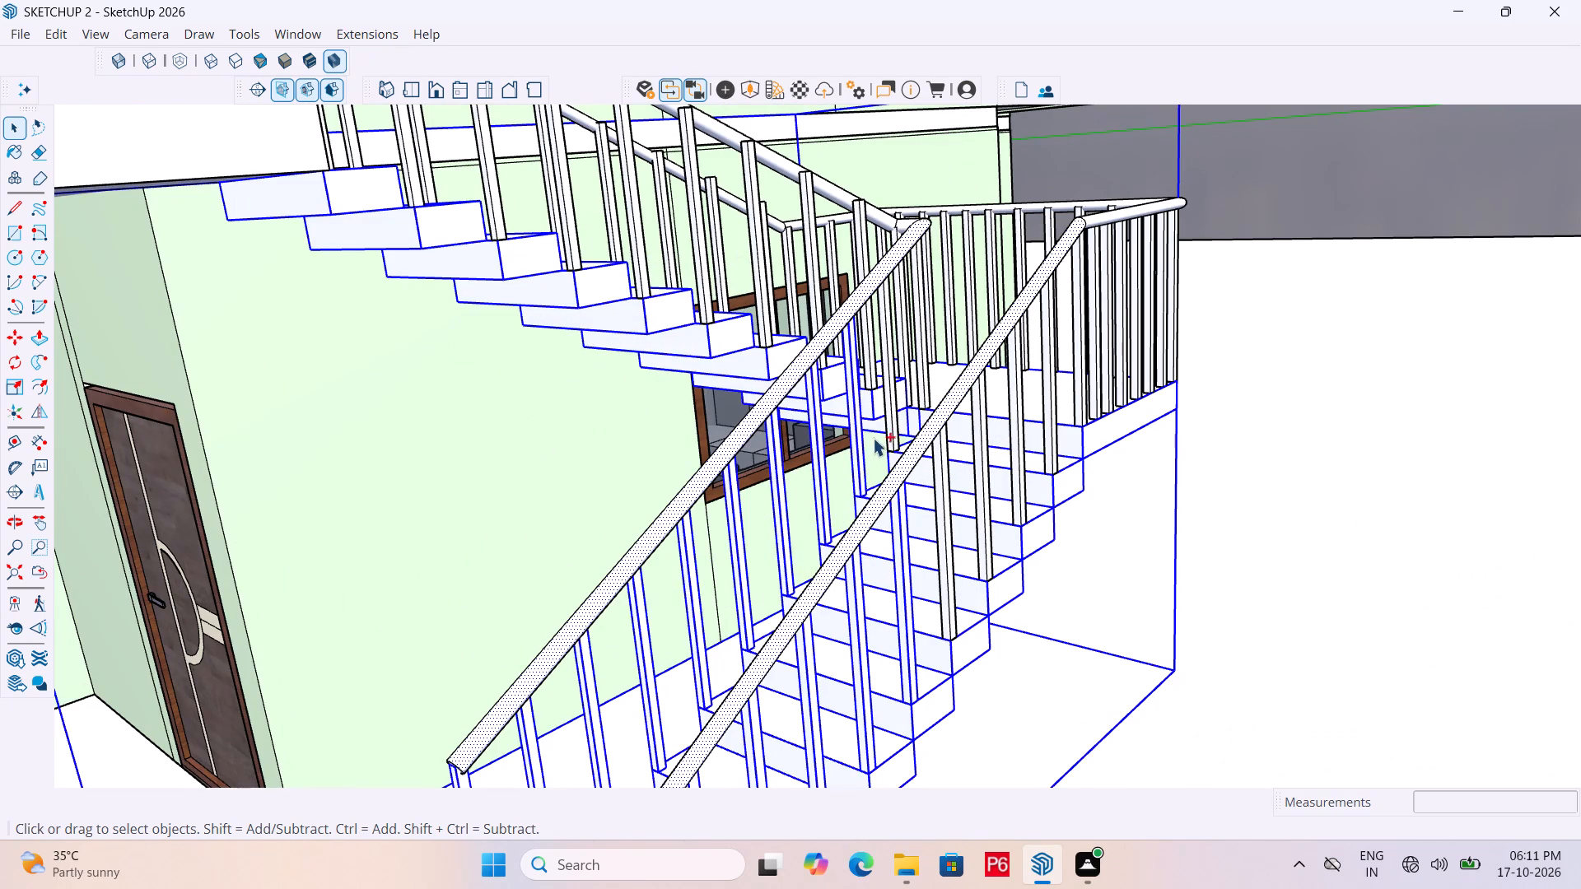
pyautogui.keyDown('ctrl'); pyautogui.click(888, 422); pyautogui.keyUp('ctrl')
pyautogui.keyDown('ctrl'); pyautogui.click(940, 483); pyautogui.keyUp('ctrl')
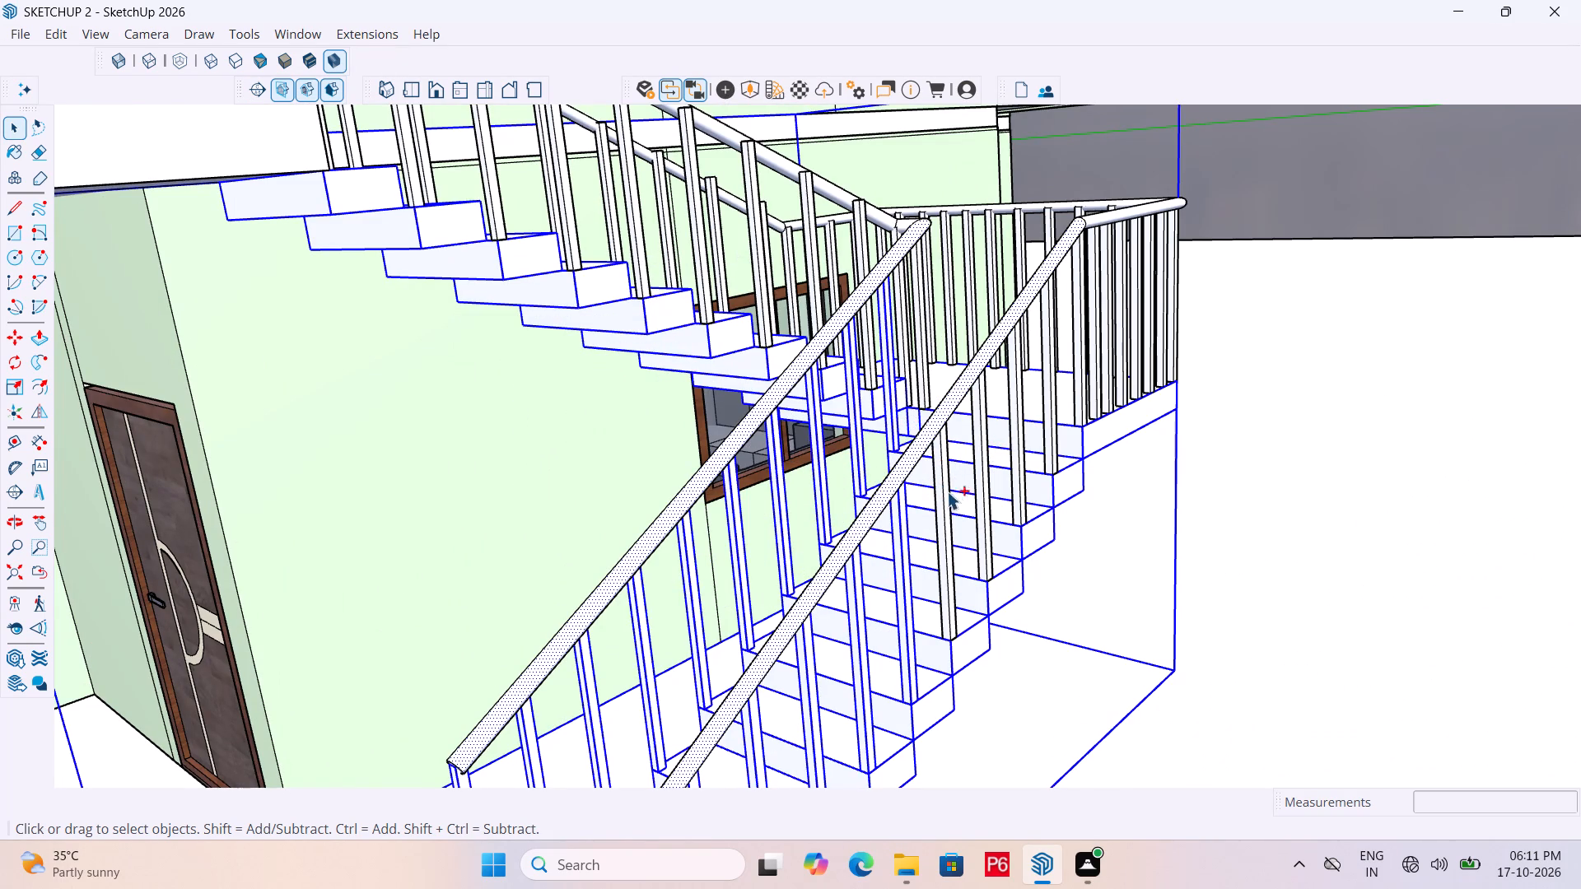
pyautogui.keyDown('ctrl'); pyautogui.click(933, 505); pyautogui.keyUp('ctrl')
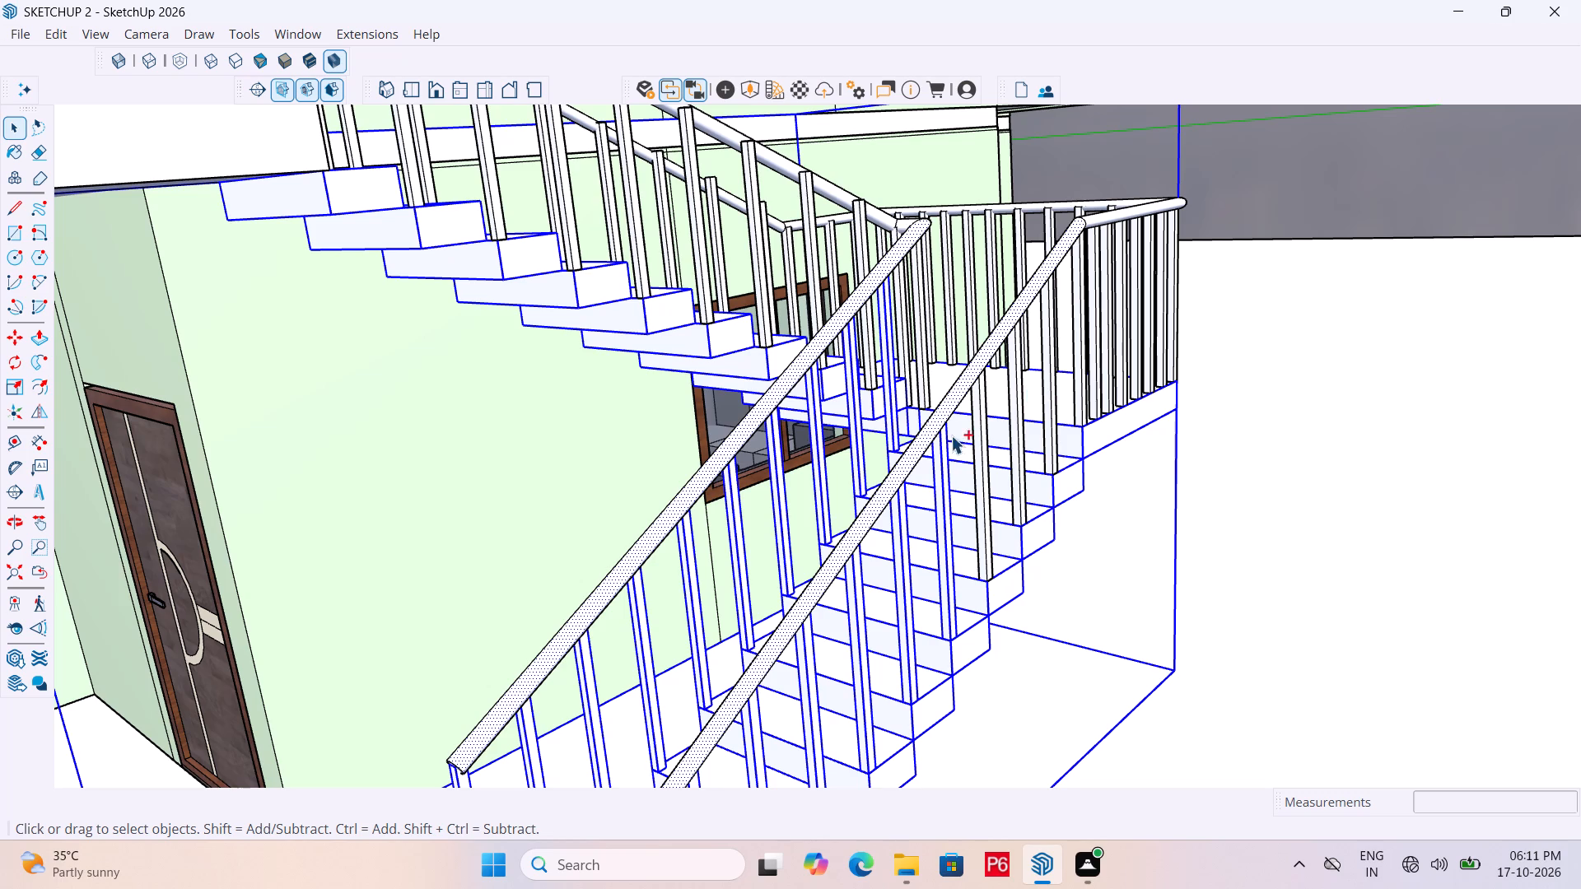
pyautogui.keyDown('ctrl'); pyautogui.click(981, 451); pyautogui.keyUp('ctrl')
pyautogui.keyDown('ctrl'); pyautogui.click(1019, 441); pyautogui.keyUp('ctrl')
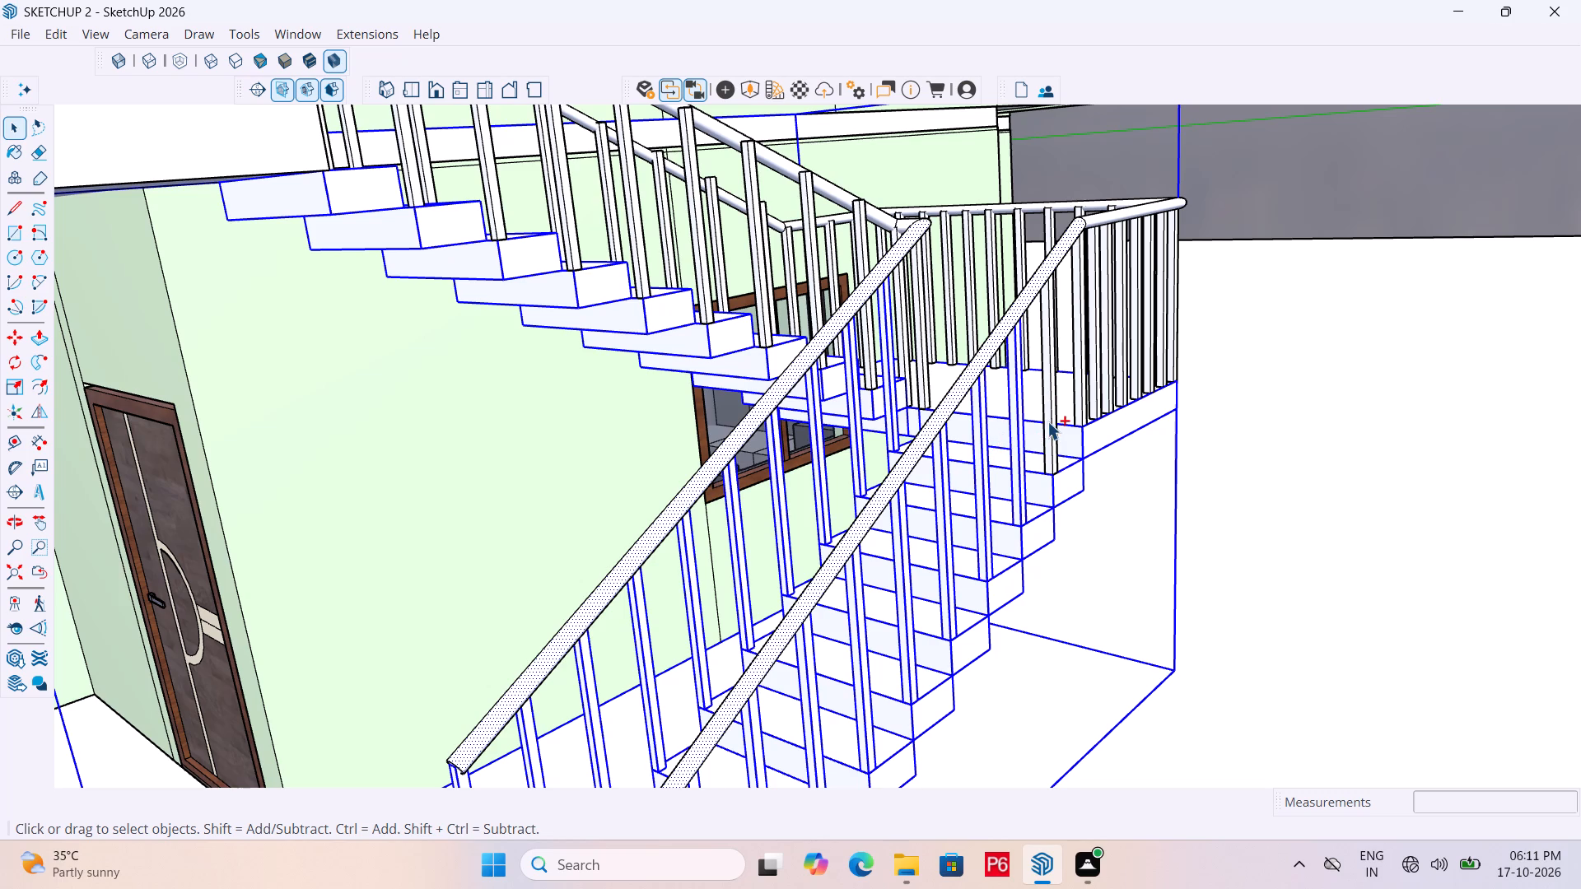
pyautogui.keyDown('ctrl'); pyautogui.moveTo(1047, 421); pyautogui.dragTo(1059, 418); pyautogui.keyUp('ctrl')
pyautogui.keyDown('ctrl'); pyautogui.click(1052, 425); pyautogui.keyUp('ctrl')
# Add the landing posts that continue from the lower flight's outer handrail and the post at the top of its inner handrail to the selection.
pyautogui.keyDown('ctrl'); pyautogui.scroll(2, 1101, 224); pyautogui.keyUp('ctrl')
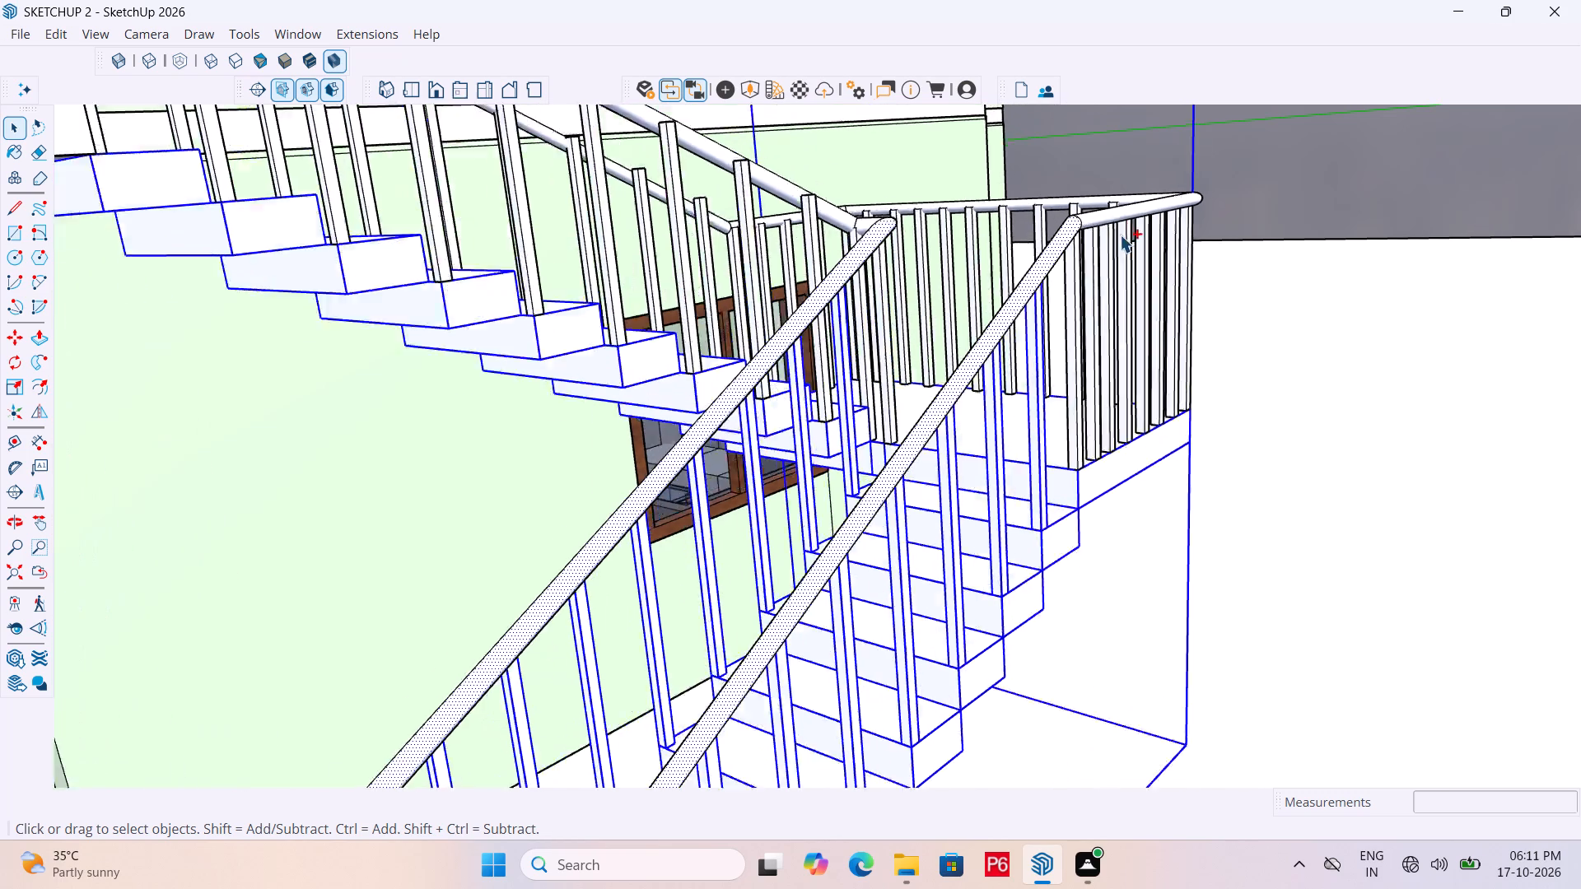
pyautogui.keyDown('ctrl'); pyautogui.scroll(4, 1120, 235); pyautogui.keyUp('ctrl')
pyautogui.keyDown('ctrl'); pyautogui.scroll(-2, 774, 362); pyautogui.keyUp('ctrl')
pyautogui.keyDown('ctrl'); pyautogui.moveTo(788, 369); pyautogui.dragTo(836, 420, button='middle'); pyautogui.keyUp('ctrl')
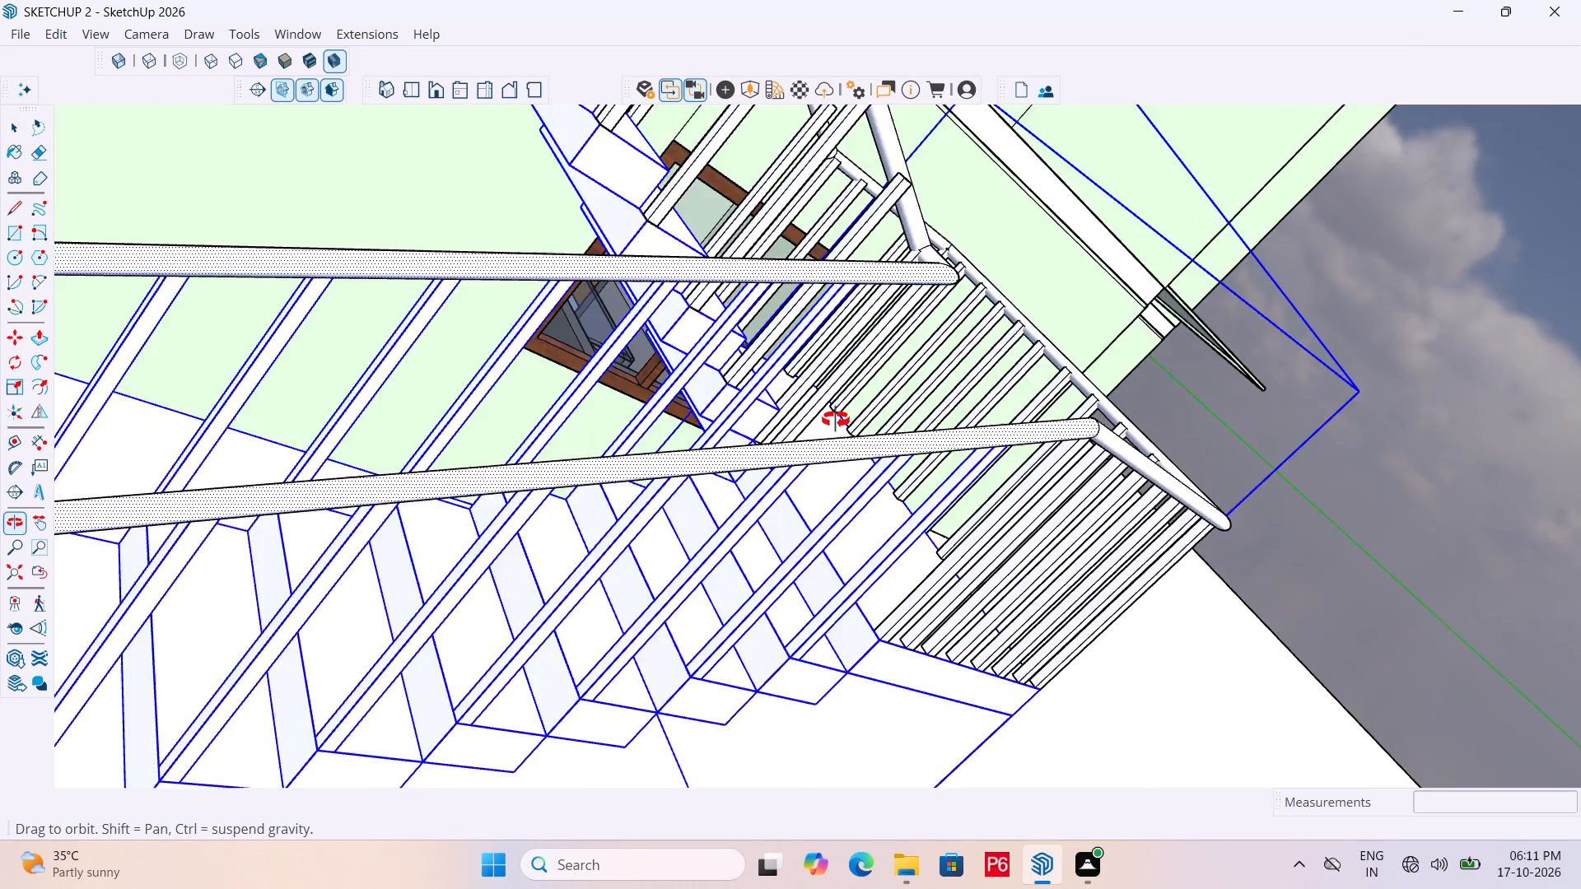
pyautogui.keyDown('ctrl'); pyautogui.moveTo(836, 420); pyautogui.dragTo(749, 459, button='middle'); pyautogui.keyUp('ctrl')
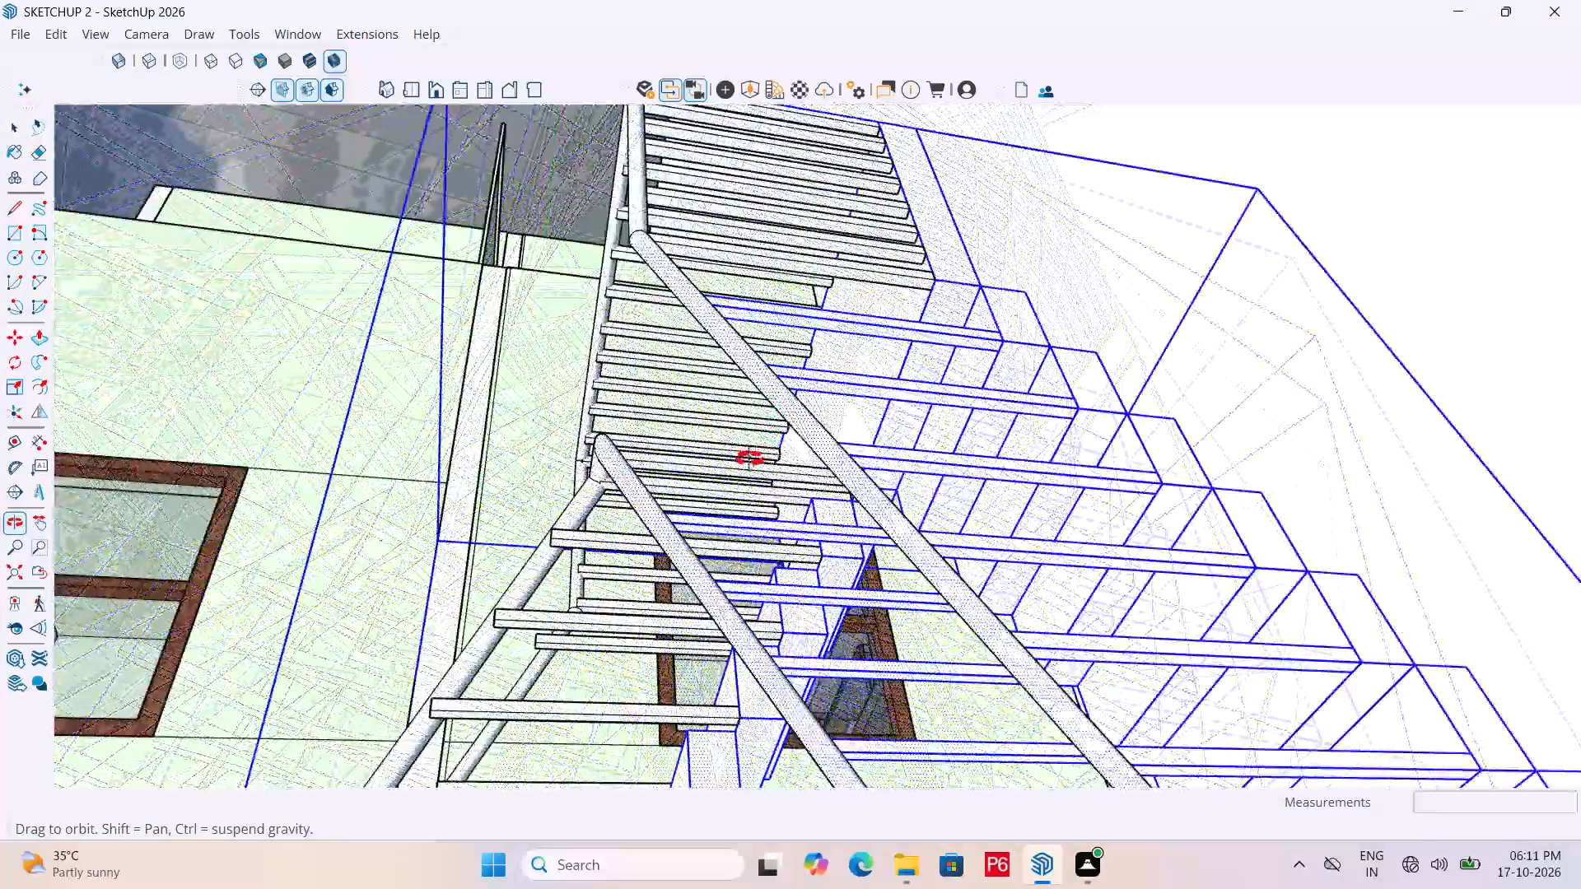
pyautogui.keyDown('ctrl'); pyautogui.moveTo(749, 459); pyautogui.dragTo(775, 264, button='middle'); pyautogui.keyUp('ctrl')
pyautogui.keyDown('ctrl'); pyautogui.click(1001, 435); pyautogui.keyUp('ctrl')
pyautogui.keyDown('ctrl'); pyautogui.click(1026, 431); pyautogui.keyUp('ctrl')
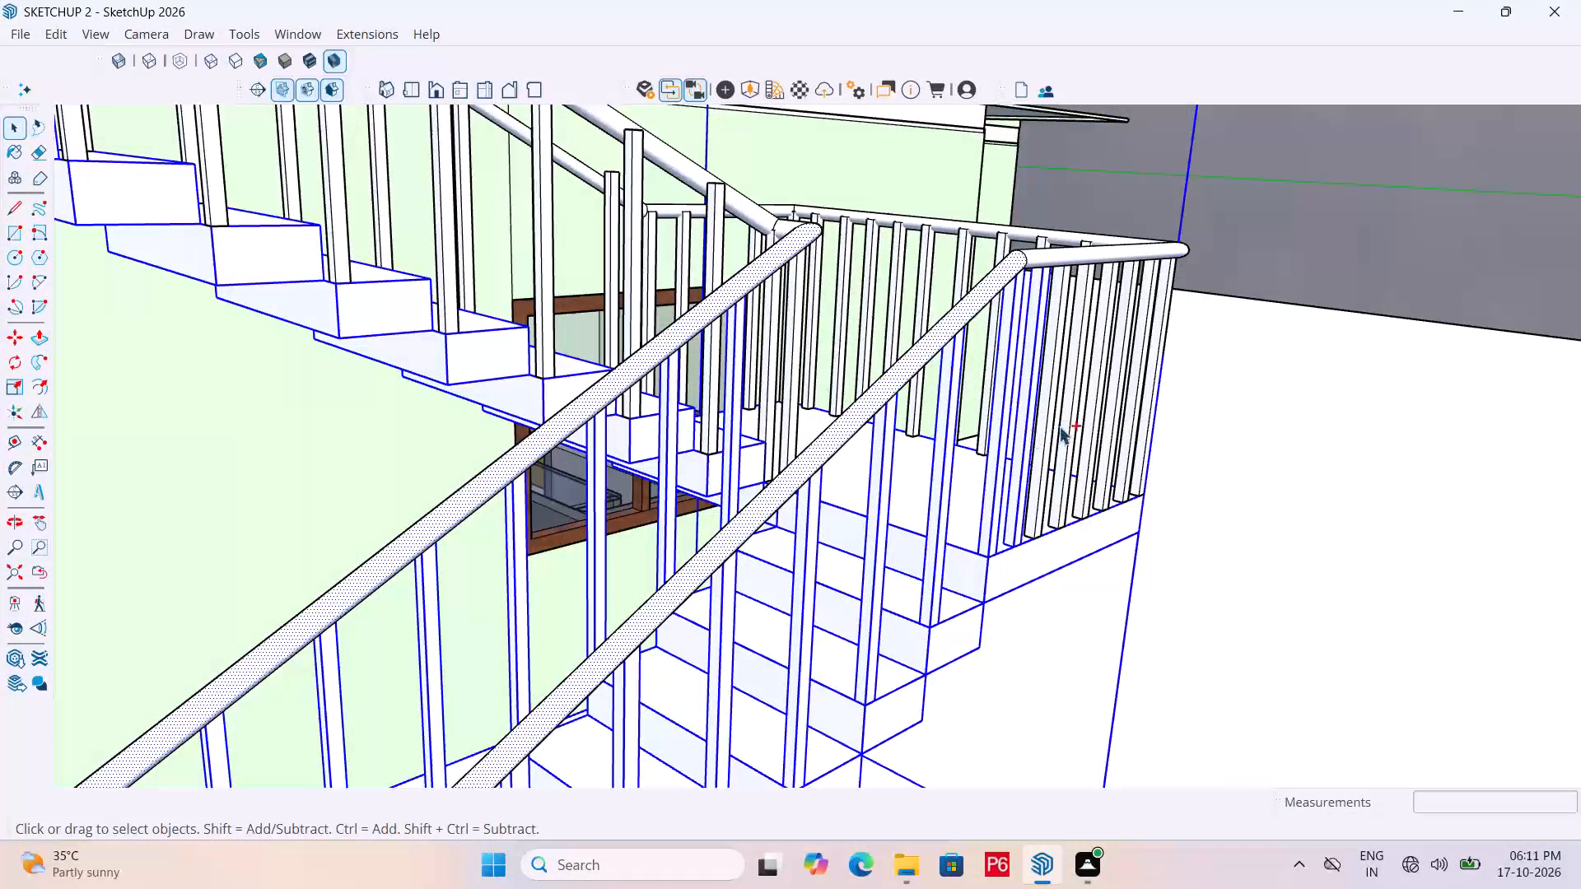
pyautogui.keyDown('ctrl'); pyautogui.click(1046, 442); pyautogui.keyUp('ctrl')
pyautogui.keyDown('ctrl'); pyautogui.click(1066, 432); pyautogui.keyUp('ctrl')
pyautogui.keyDown('ctrl'); pyautogui.click(1086, 429); pyautogui.keyUp('ctrl')
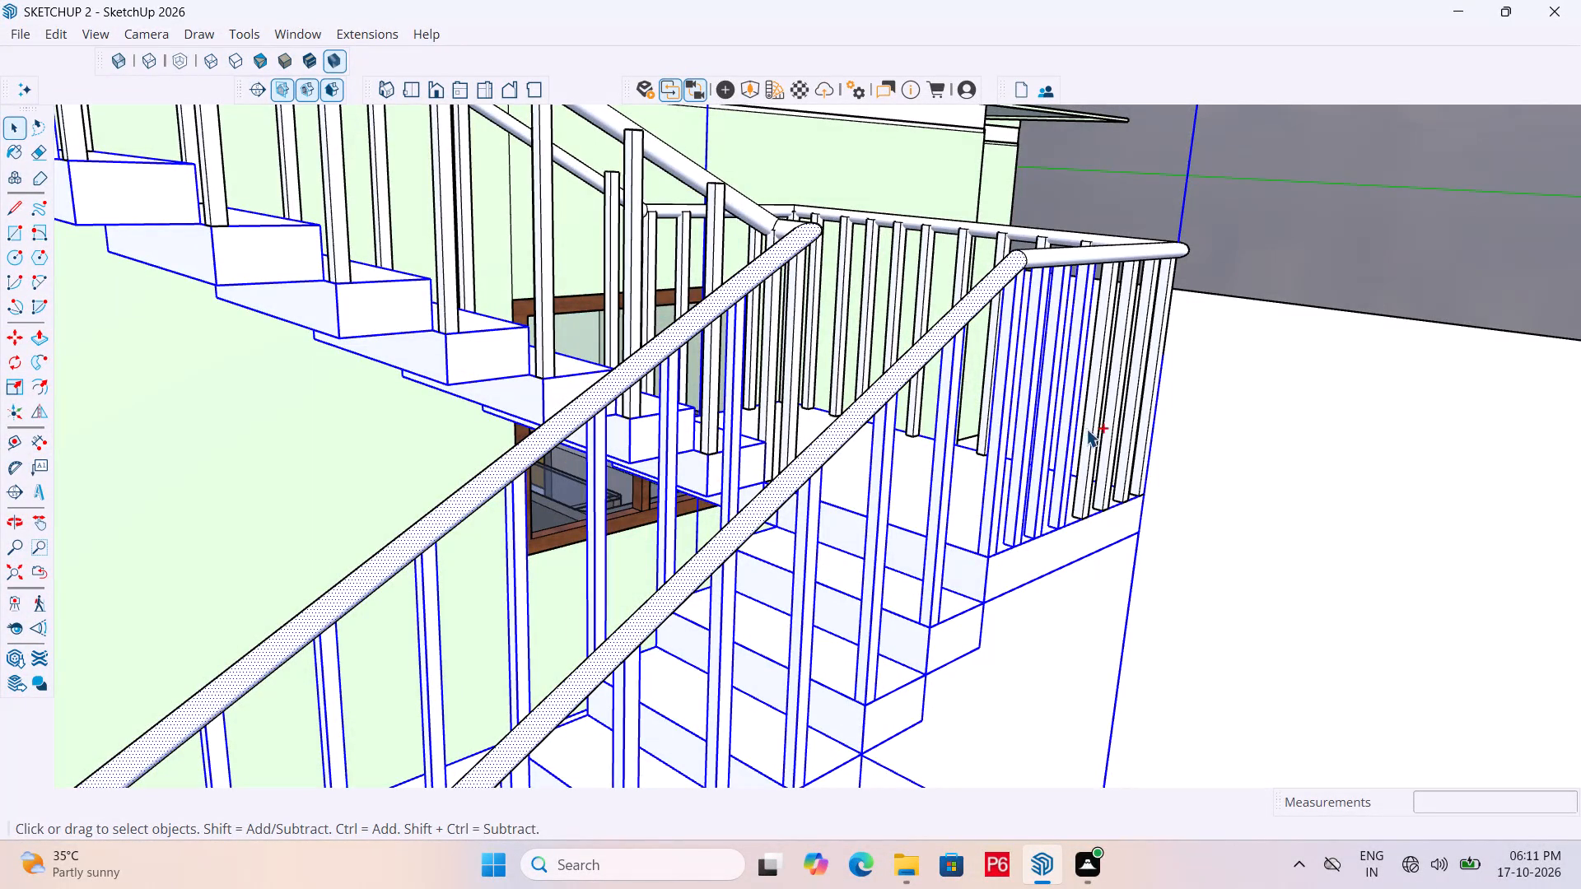
pyautogui.keyDown('ctrl'); pyautogui.click(1116, 427); pyautogui.keyUp('ctrl')
pyautogui.keyDown('ctrl'); pyautogui.click(1130, 429); pyautogui.keyUp('ctrl')
pyautogui.keyDown('ctrl'); pyautogui.click(1145, 425); pyautogui.keyUp('ctrl')
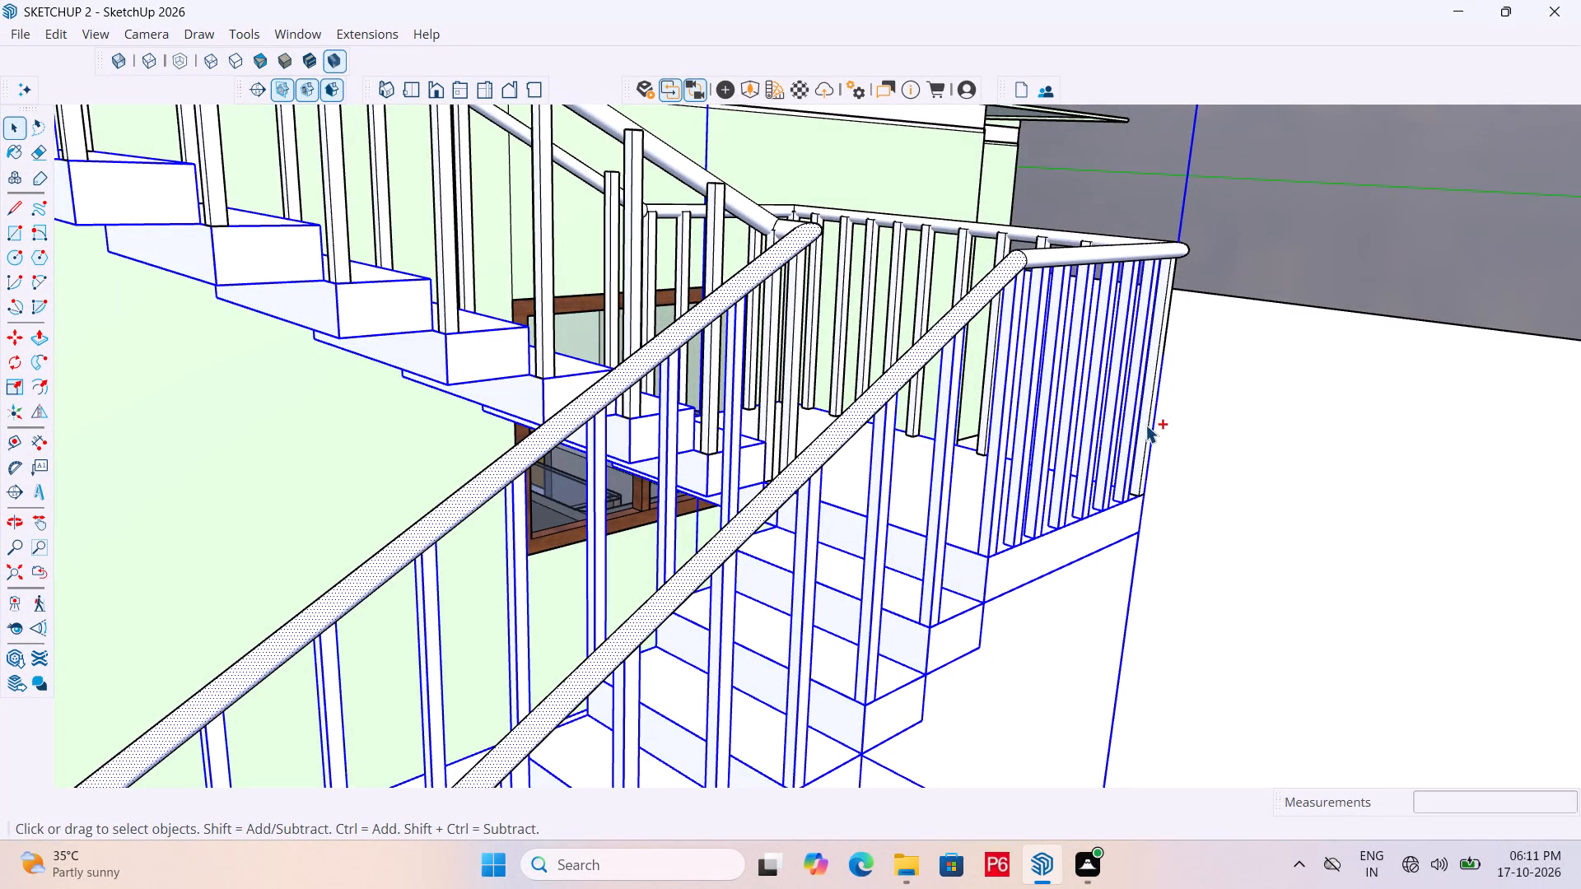
pyautogui.keyDown('ctrl'); pyautogui.scroll(2, 771, 393); pyautogui.keyUp('ctrl')
pyautogui.keyDown('ctrl'); pyautogui.click(796, 405); pyautogui.keyUp('ctrl')
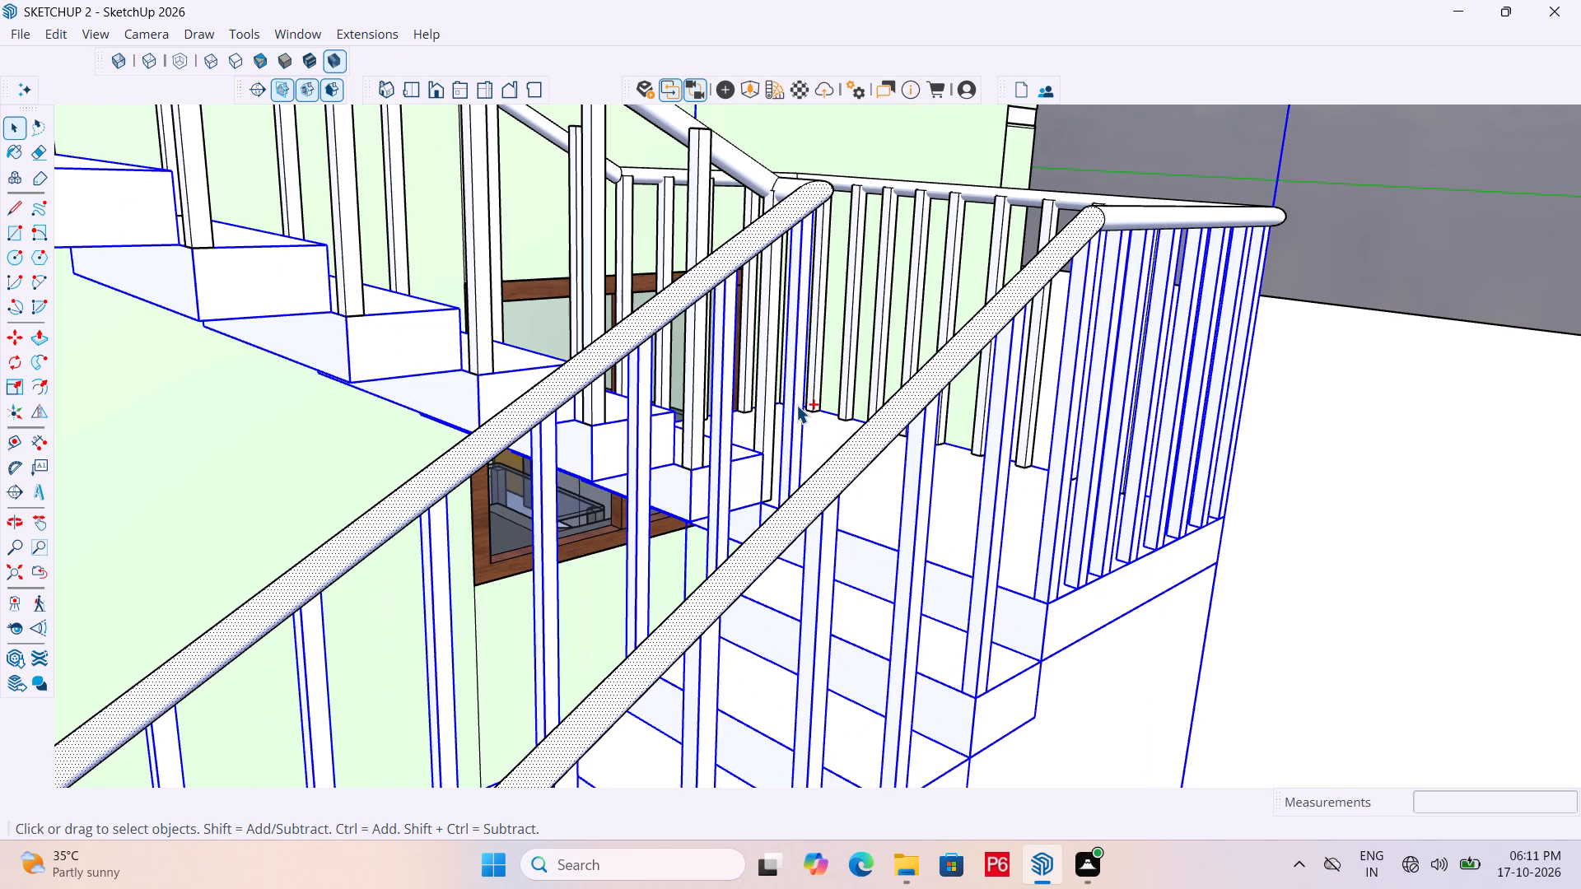
# Add the row of posts along the landing's far edge, opposite the flights, to the selection.
pyautogui.keyDown('ctrl'); pyautogui.scroll(-7, 659, 421); pyautogui.keyUp('ctrl')
pyautogui.keyDown('ctrl'); pyautogui.scroll(-4, 956, 606); pyautogui.keyUp('ctrl')
pyautogui.keyDown('ctrl'); pyautogui.moveTo(781, 524); pyautogui.dragTo(891, 604, button='middle'); pyautogui.keyUp('ctrl')
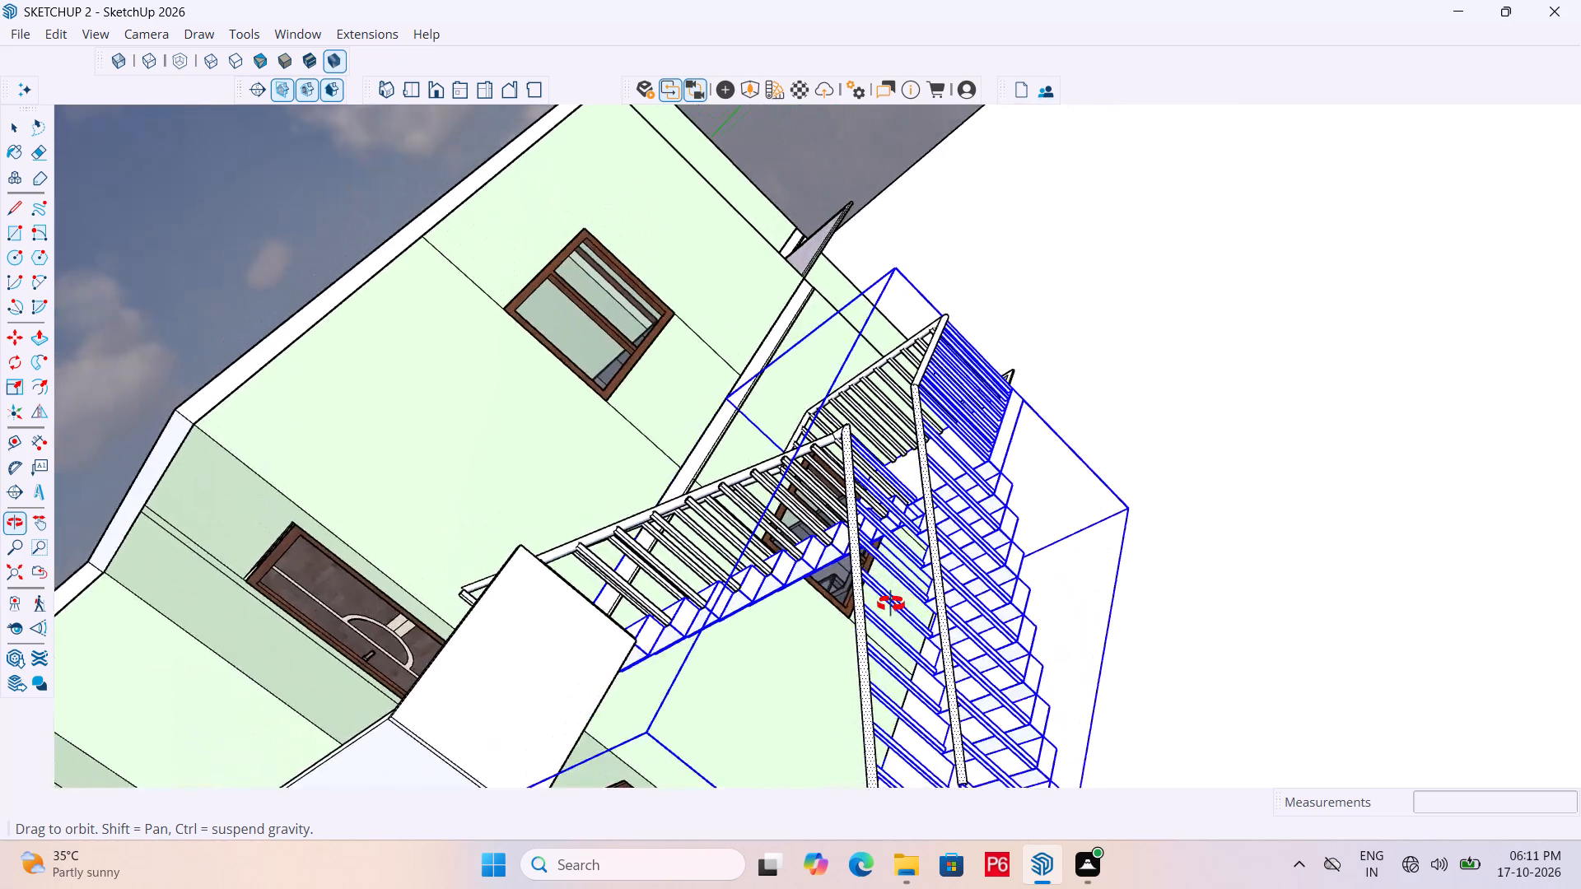
pyautogui.keyDown('ctrl'); pyautogui.moveTo(891, 604); pyautogui.dragTo(679, 521, button='middle'); pyautogui.keyUp('ctrl')
pyautogui.keyDown('ctrl'); pyautogui.moveTo(653, 528); pyautogui.dragTo(669, 548, button='middle'); pyautogui.keyUp('ctrl')
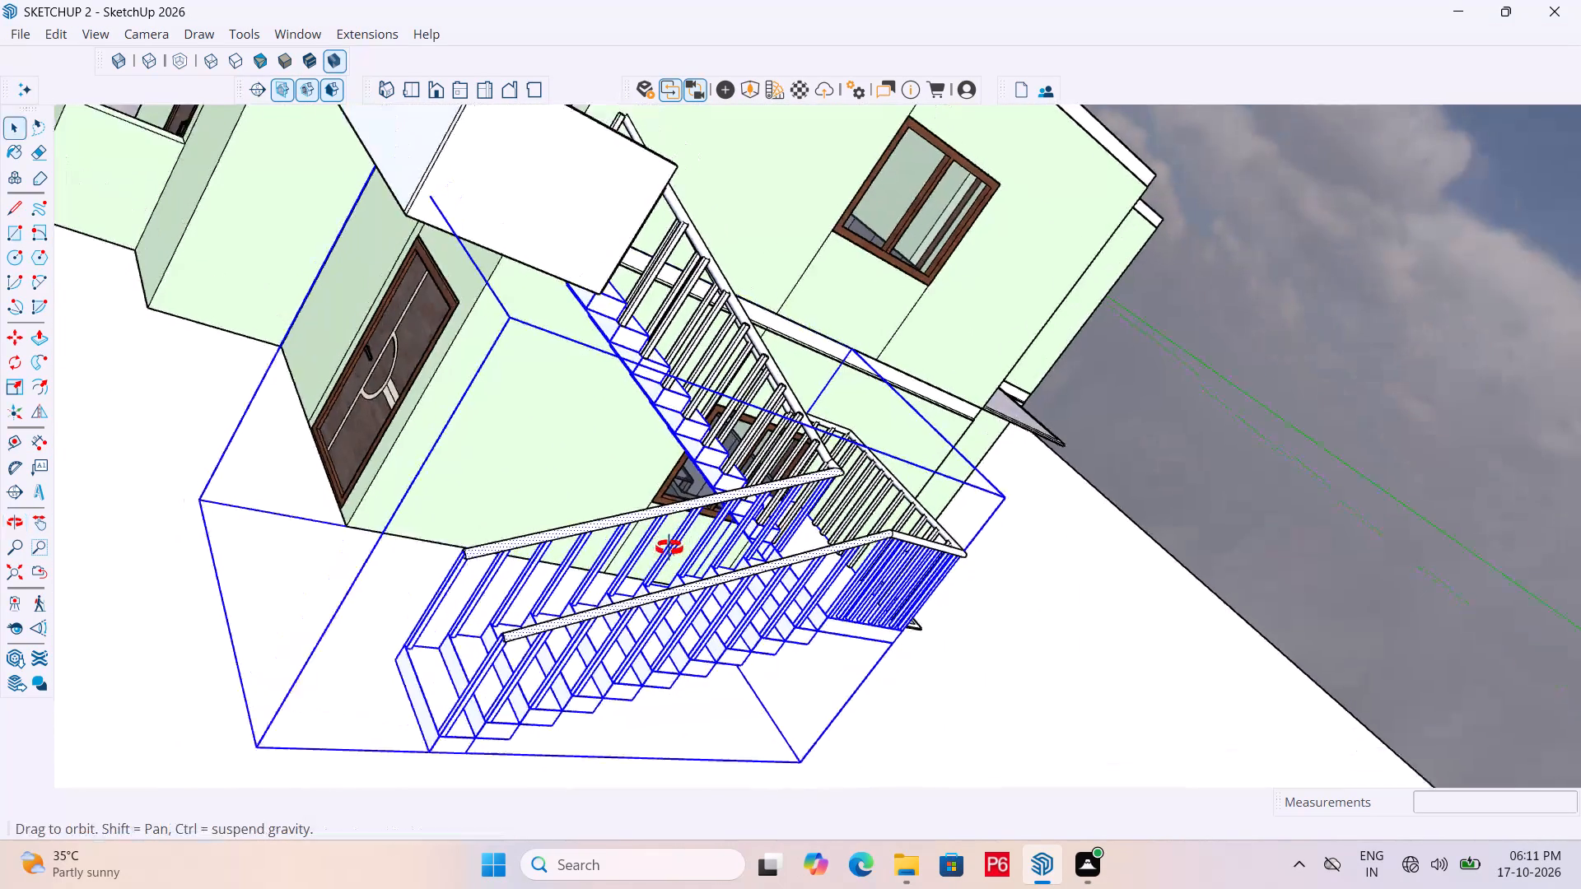
pyautogui.keyDown('ctrl'); pyautogui.moveTo(669, 548); pyautogui.dragTo(725, 586, button='middle'); pyautogui.keyUp('ctrl')
pyautogui.keyDown('ctrl'); pyautogui.moveTo(1136, 468); pyautogui.dragTo(1014, 476, button='middle'); pyautogui.keyUp('ctrl')
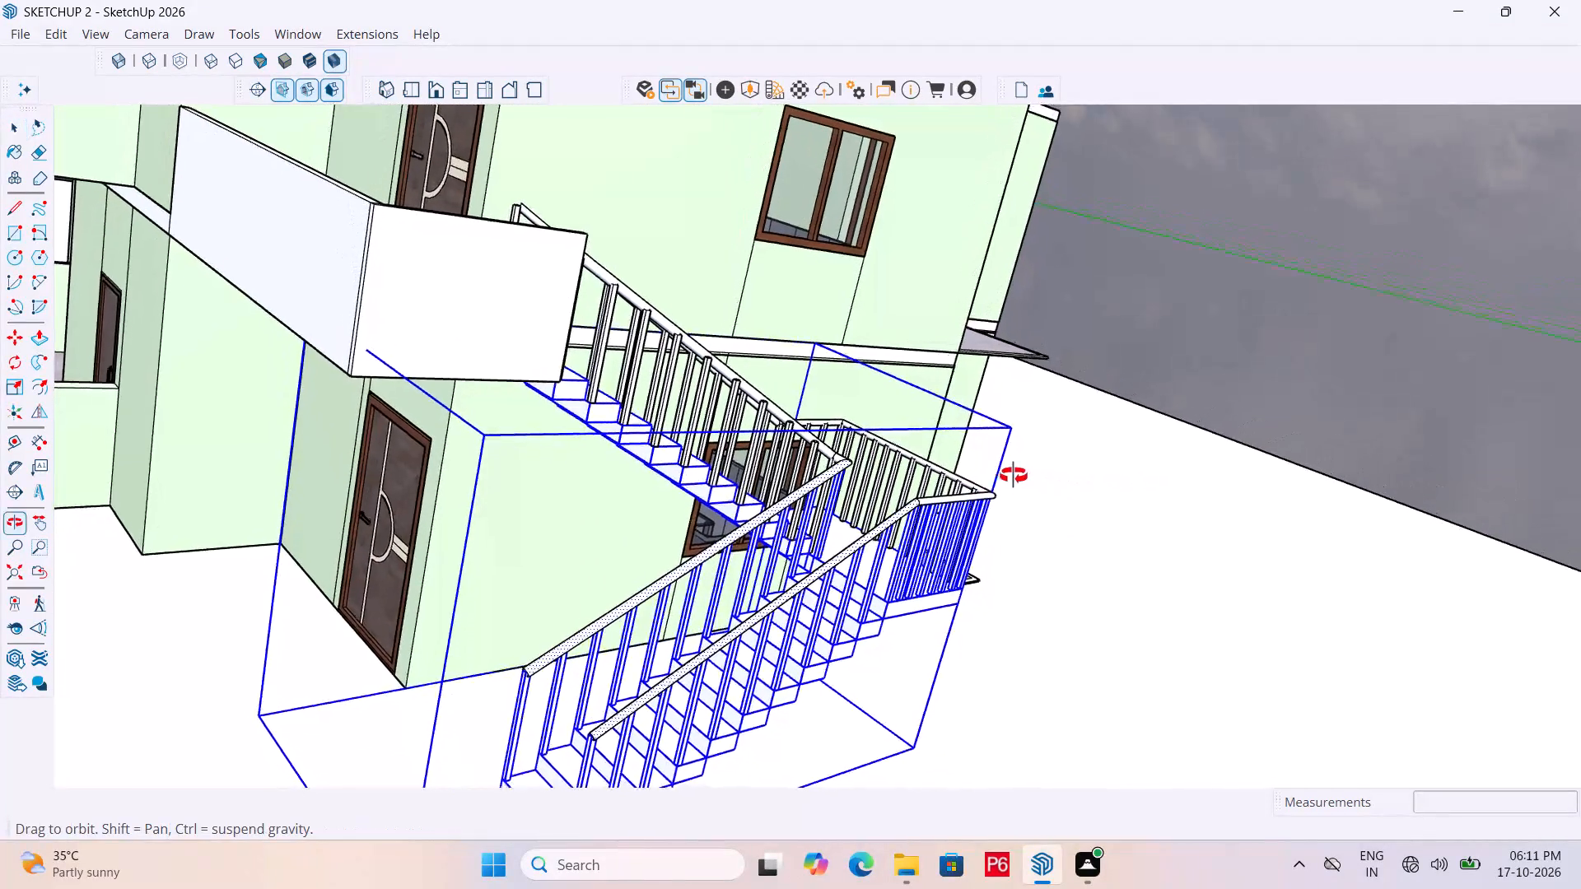
pyautogui.keyDown('ctrl'); pyautogui.moveTo(1014, 476); pyautogui.dragTo(993, 461, button='middle'); pyautogui.keyUp('ctrl')
pyautogui.moveTo(1075, 474); pyautogui.dragTo(977, 477, button='middle')
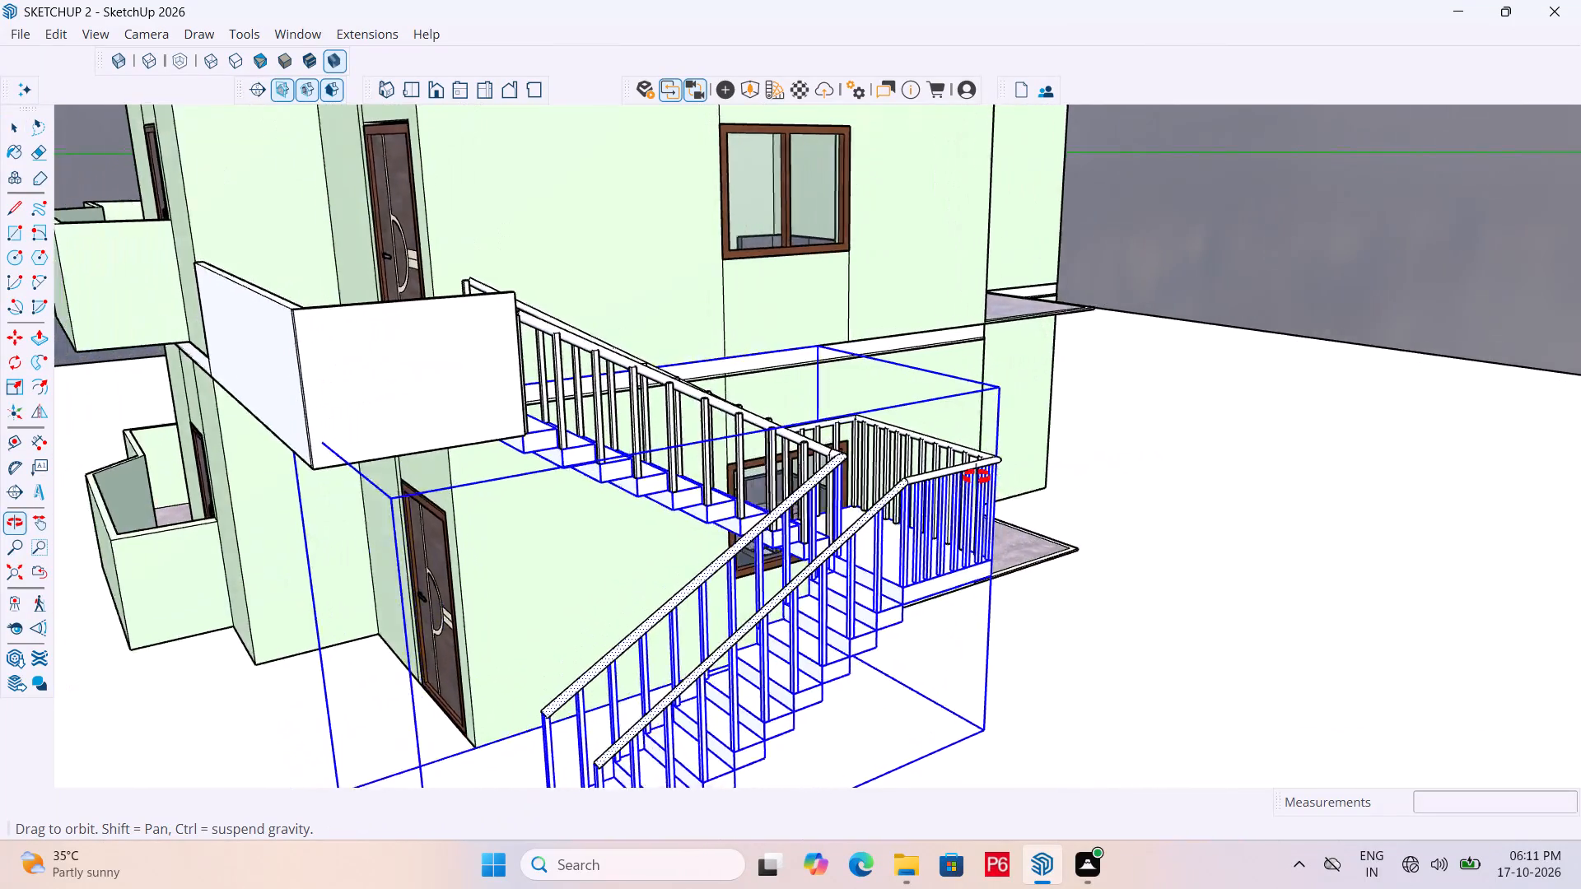
pyautogui.moveTo(977, 477); pyautogui.dragTo(251, 463, button='middle')
pyautogui.scroll(5, 842, 550)
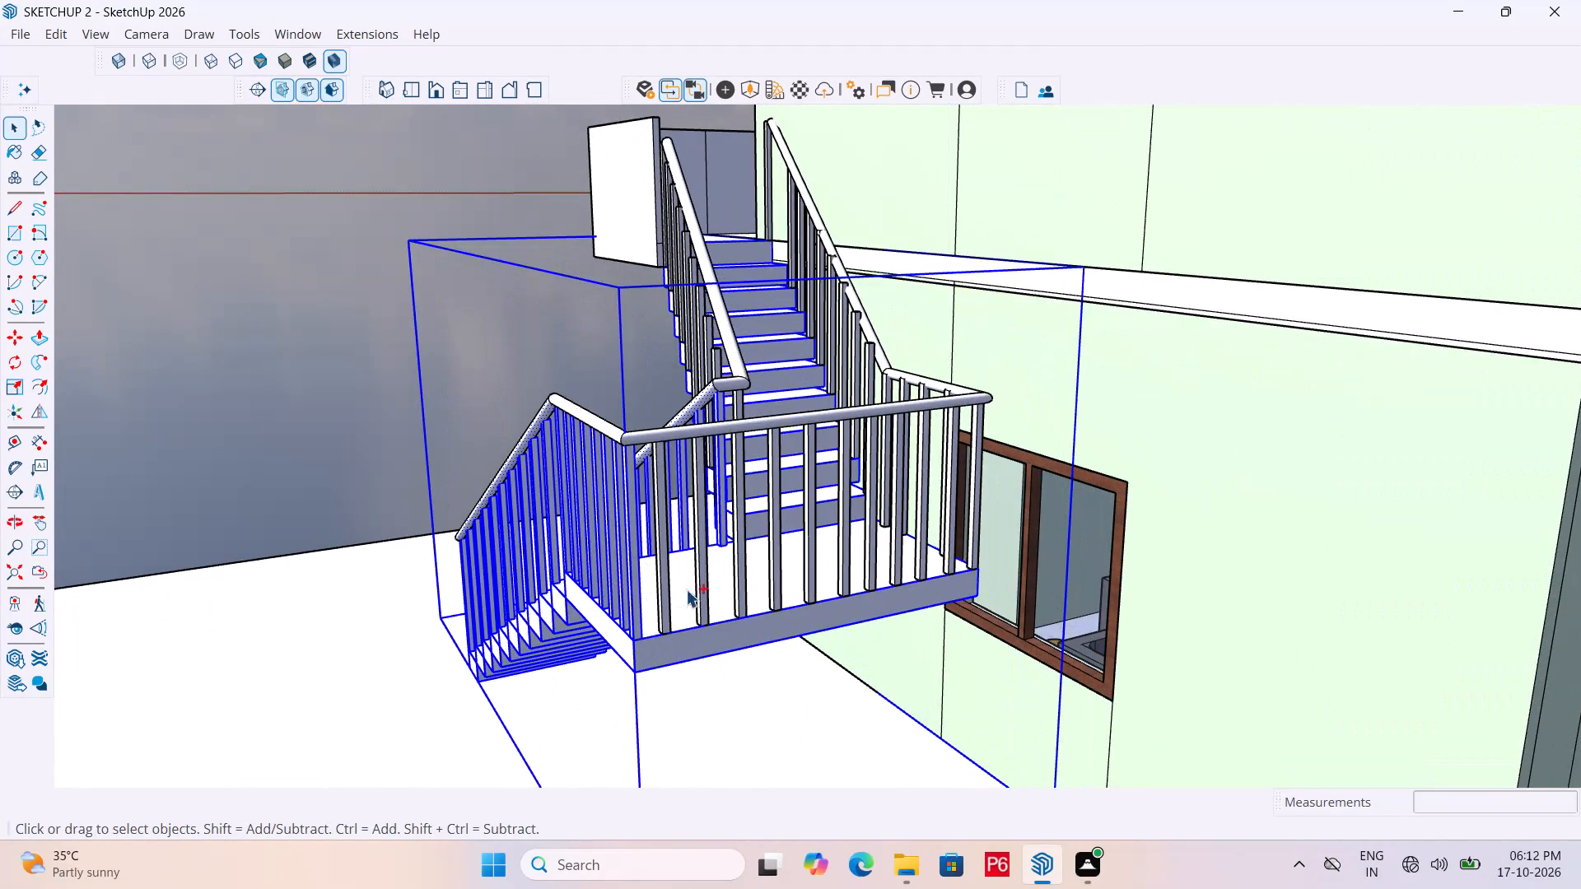
pyautogui.keyDown('ctrl'); pyautogui.click(667, 601); pyautogui.keyUp('ctrl')
pyautogui.keyDown('ctrl'); pyautogui.click(705, 601); pyautogui.keyUp('ctrl')
pyautogui.keyDown('ctrl'); pyautogui.click(741, 594); pyautogui.keyUp('ctrl')
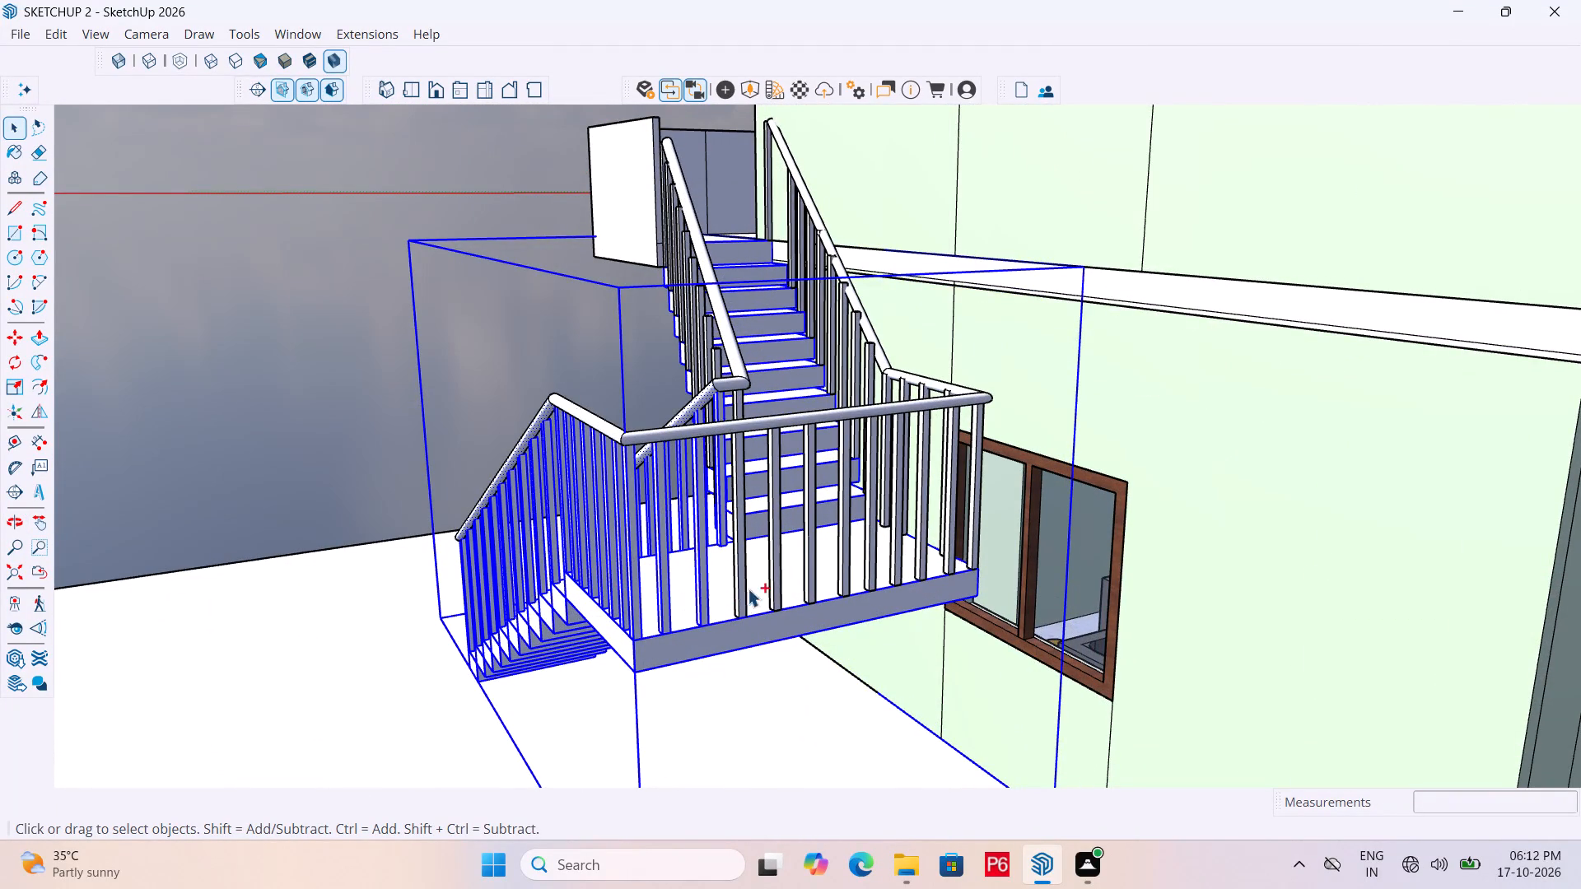
pyautogui.keyDown('ctrl'); pyautogui.click(775, 584); pyautogui.keyUp('ctrl')
pyautogui.keyDown('ctrl'); pyautogui.click(809, 582); pyautogui.keyUp('ctrl')
pyautogui.keyDown('ctrl'); pyautogui.click(842, 581); pyautogui.keyUp('ctrl')
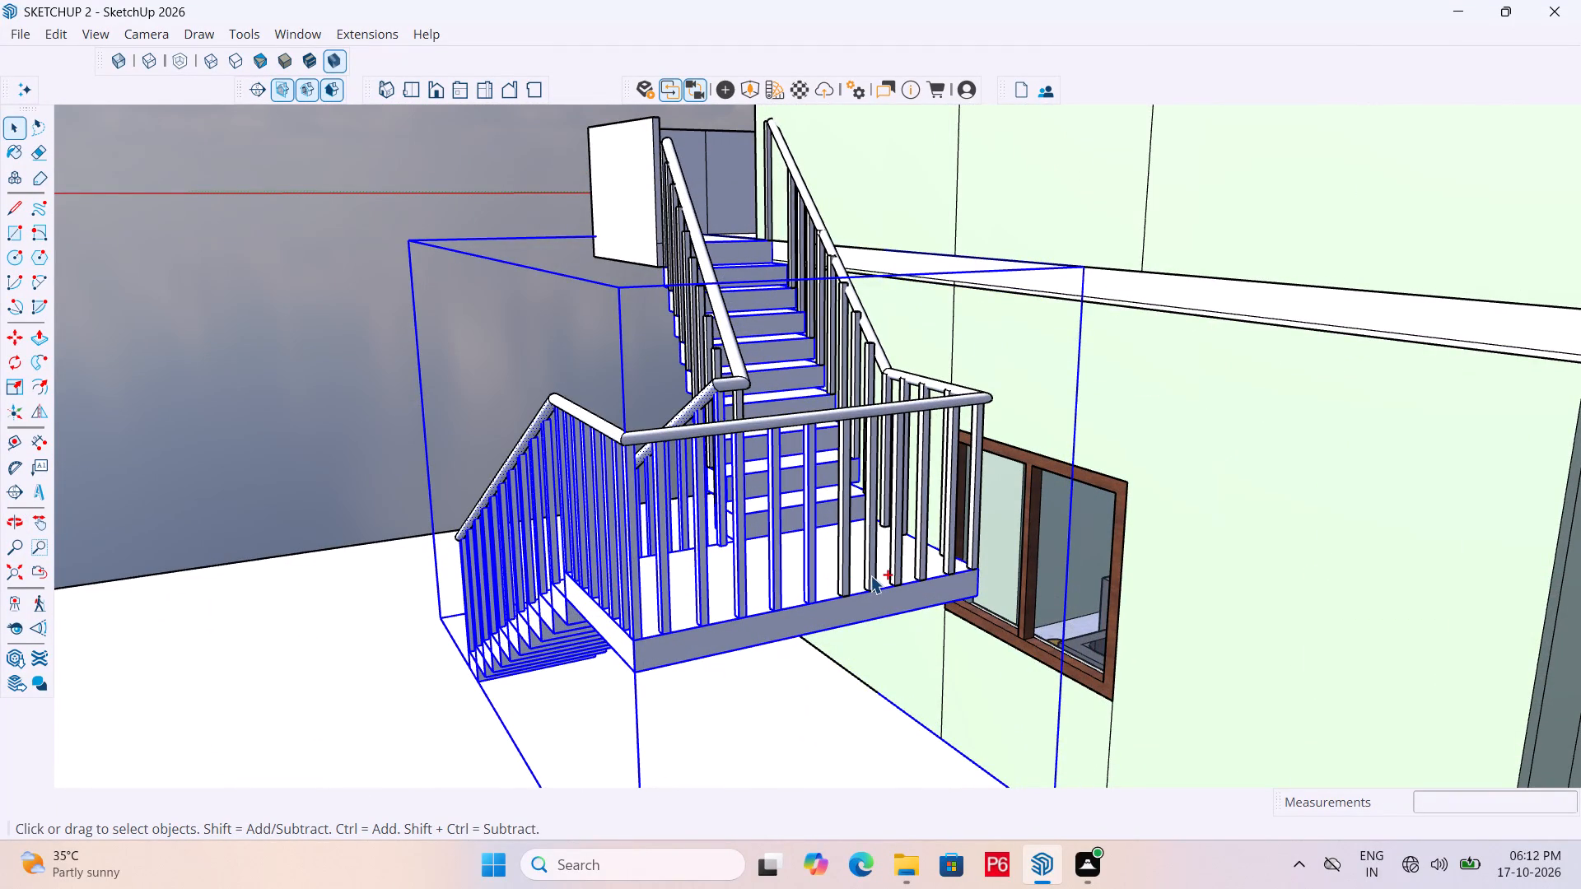
pyautogui.keyDown('ctrl'); pyautogui.click(870, 575); pyautogui.keyUp('ctrl')
pyautogui.keyDown('ctrl'); pyautogui.click(842, 589); pyautogui.keyUp('ctrl')
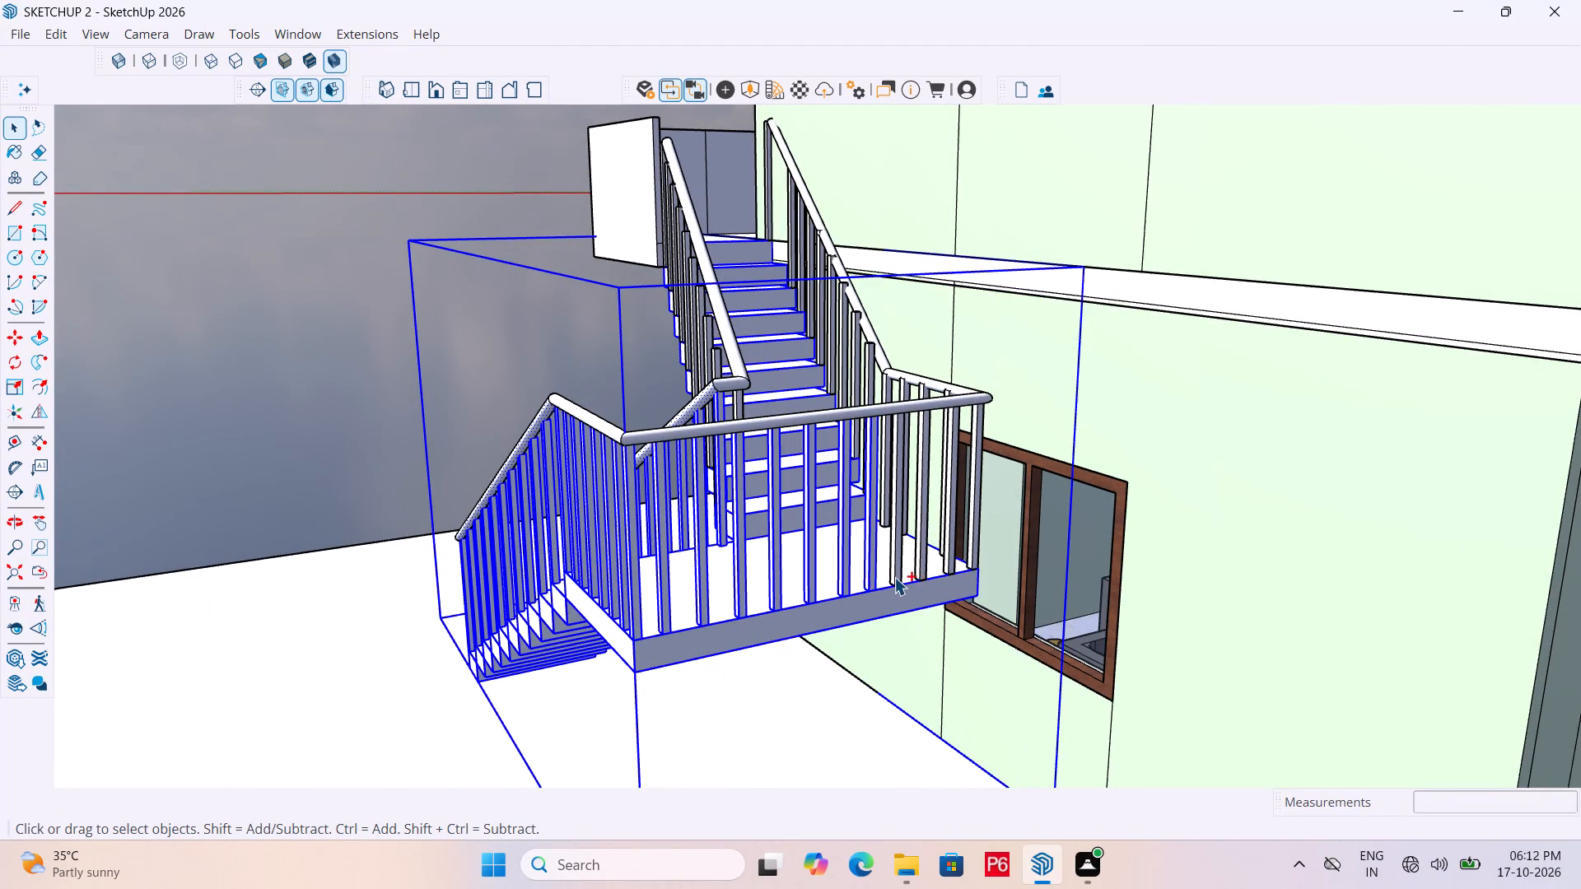
pyautogui.keyDown('ctrl'); pyautogui.click(894, 577); pyautogui.keyUp('ctrl')
pyautogui.keyDown('ctrl'); pyautogui.scroll(5, 949, 555); pyautogui.keyUp('ctrl')
pyautogui.moveTo(911, 556); pyautogui.dragTo(777, 558, button='middle')
pyautogui.keyDown('ctrl'); pyautogui.click(815, 591); pyautogui.keyUp('ctrl')
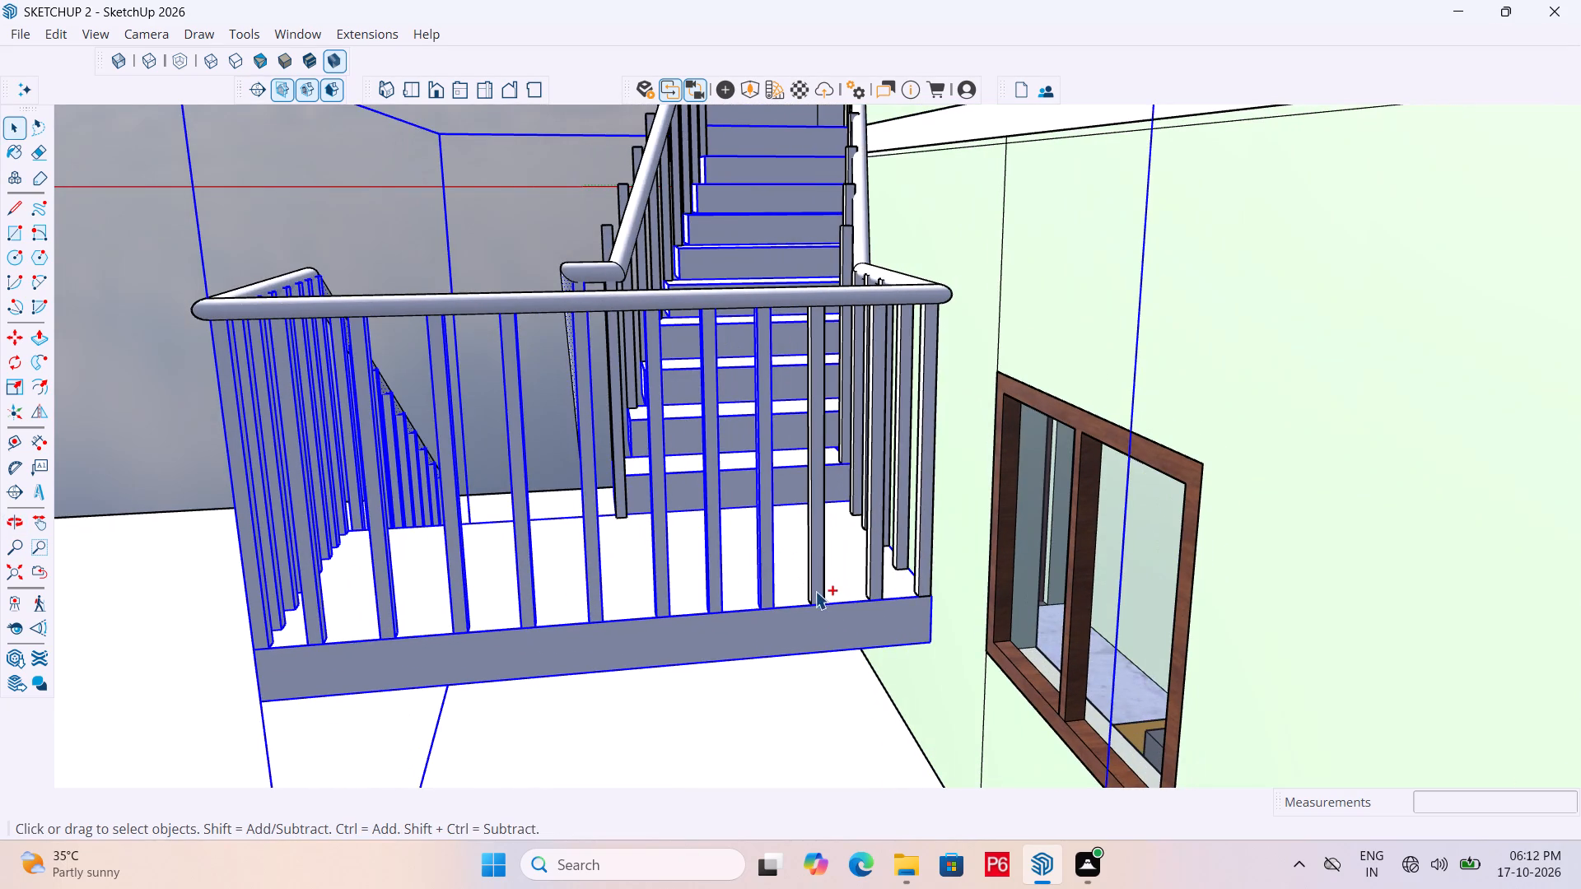
pyautogui.keyDown('ctrl'); pyautogui.click(871, 581); pyautogui.keyUp('ctrl')
pyautogui.keyDown('ctrl'); pyautogui.click(821, 597); pyautogui.keyUp('ctrl')
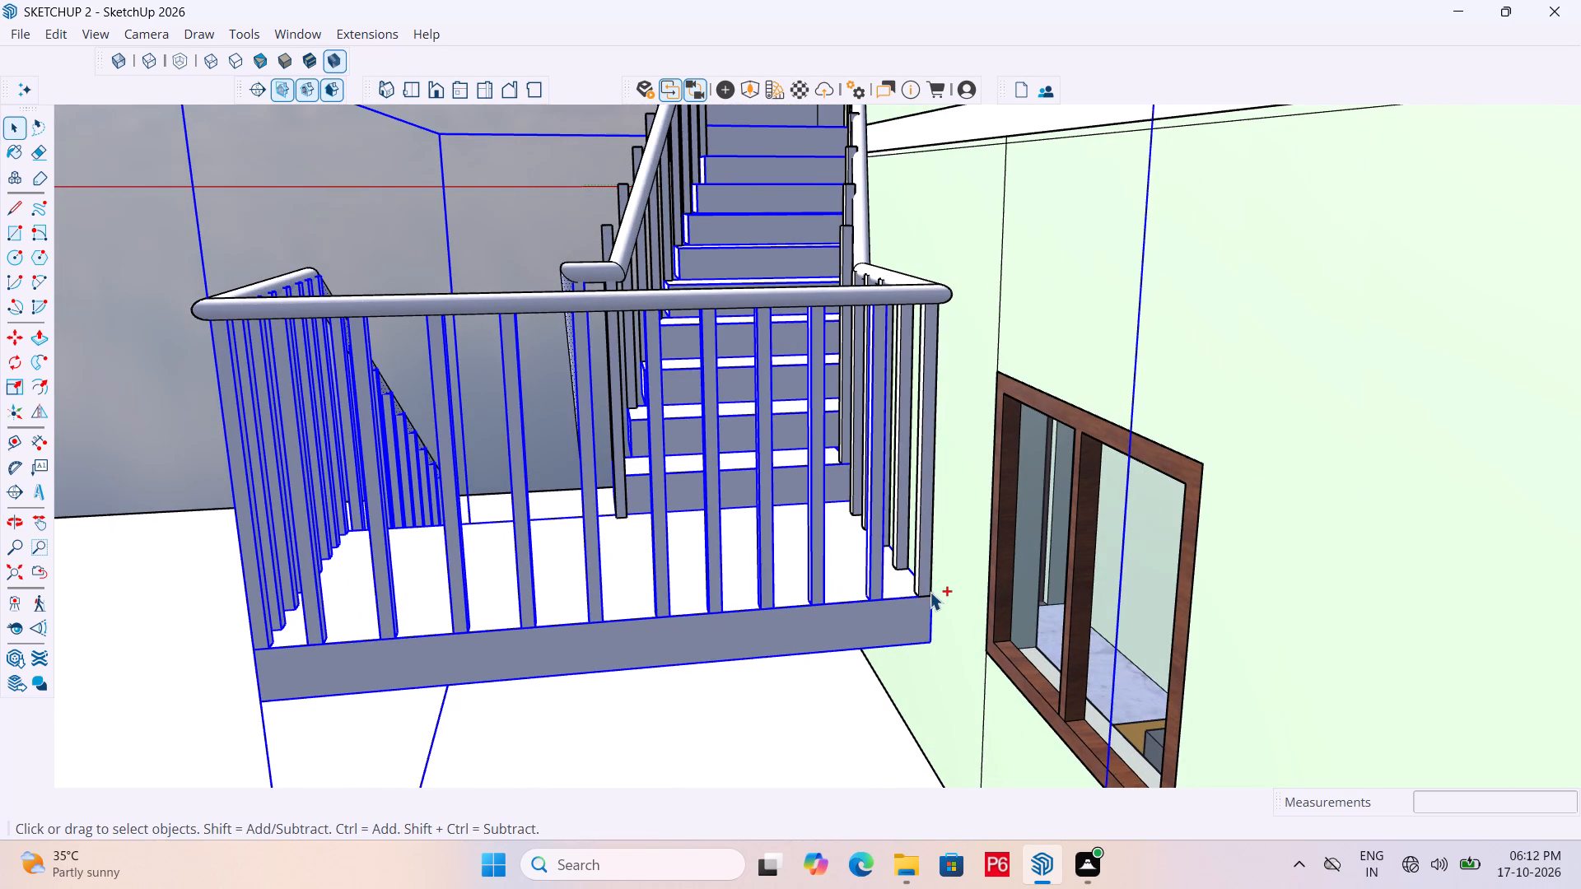
pyautogui.keyDown('ctrl'); pyautogui.click(924, 592); pyautogui.keyUp('ctrl')
# Add the four remaining posts on the landing's wall side, in front of the window, to the selection.
pyautogui.moveTo(777, 550); pyautogui.dragTo(975, 726, button='middle')
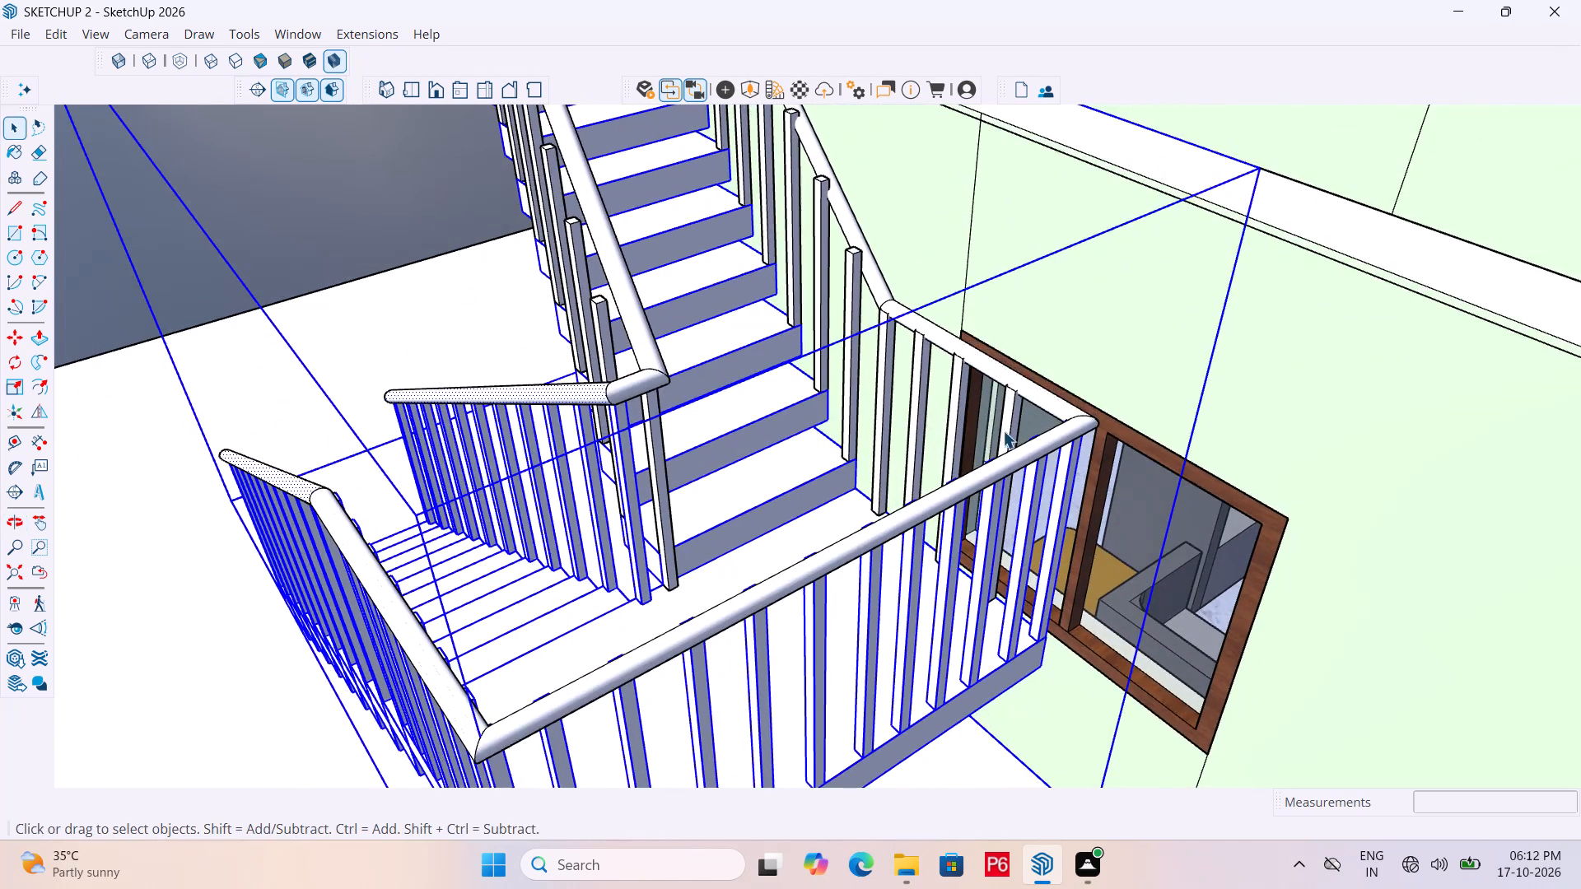
pyautogui.scroll(4, 996, 415)
pyautogui.keyDown('ctrl'); pyautogui.click(1017, 425); pyautogui.keyUp('ctrl')
pyautogui.keyDown('ctrl'); pyautogui.click(932, 386); pyautogui.keyUp('ctrl')
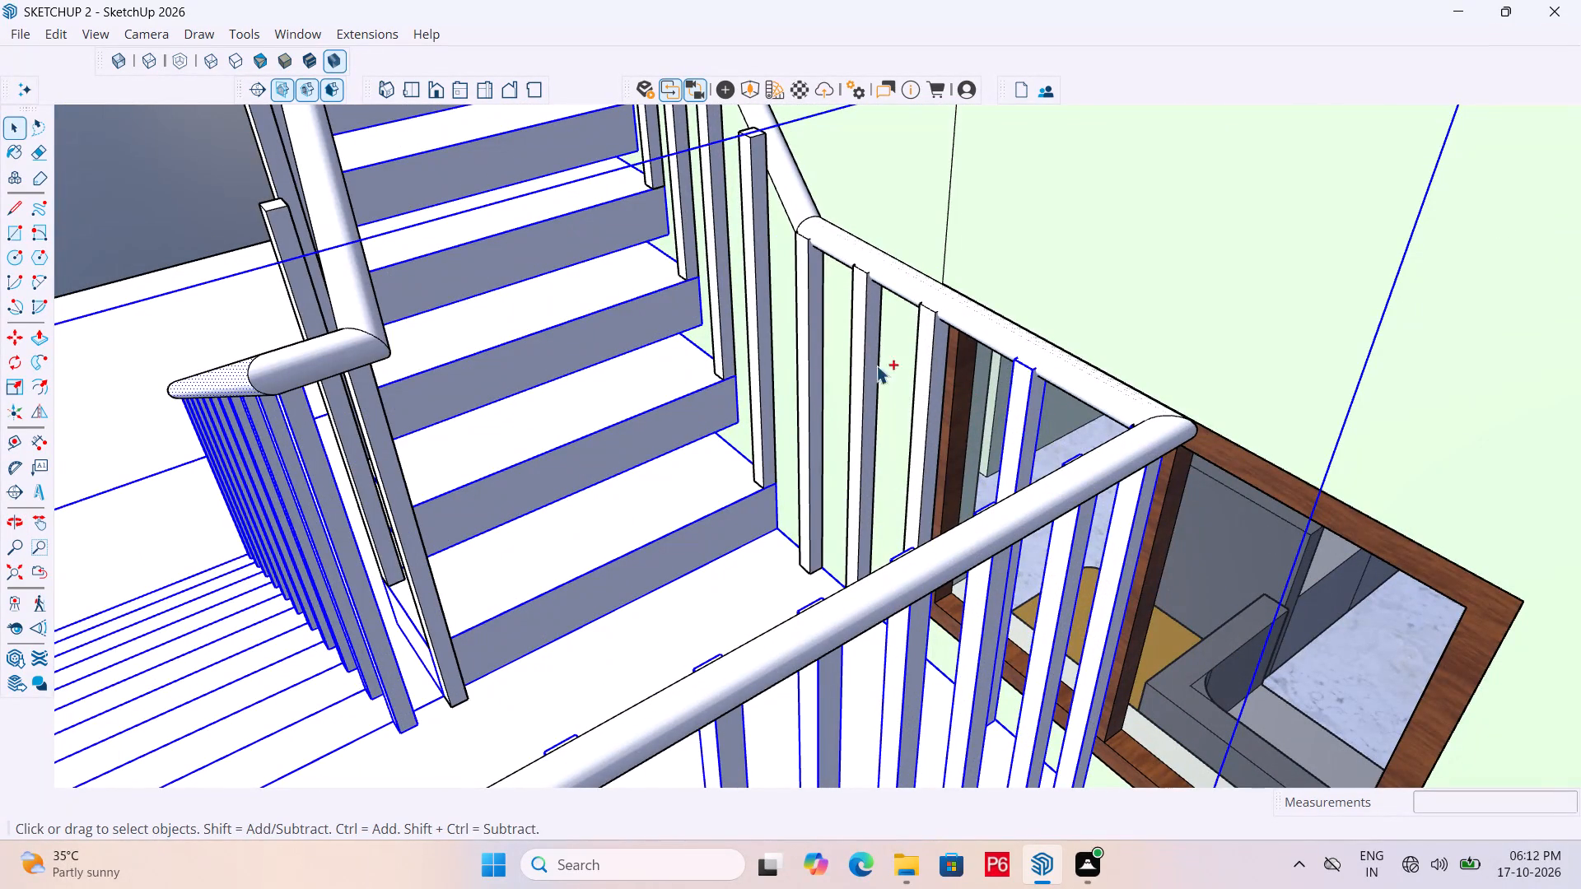
pyautogui.keyDown('ctrl'); pyautogui.click(863, 358); pyautogui.keyUp('ctrl')
pyautogui.keyDown('ctrl'); pyautogui.click(814, 323); pyautogui.keyUp('ctrl')
pyautogui.keyDown('ctrl'); pyautogui.scroll(-5, 711, 488); pyautogui.keyUp('ctrl')
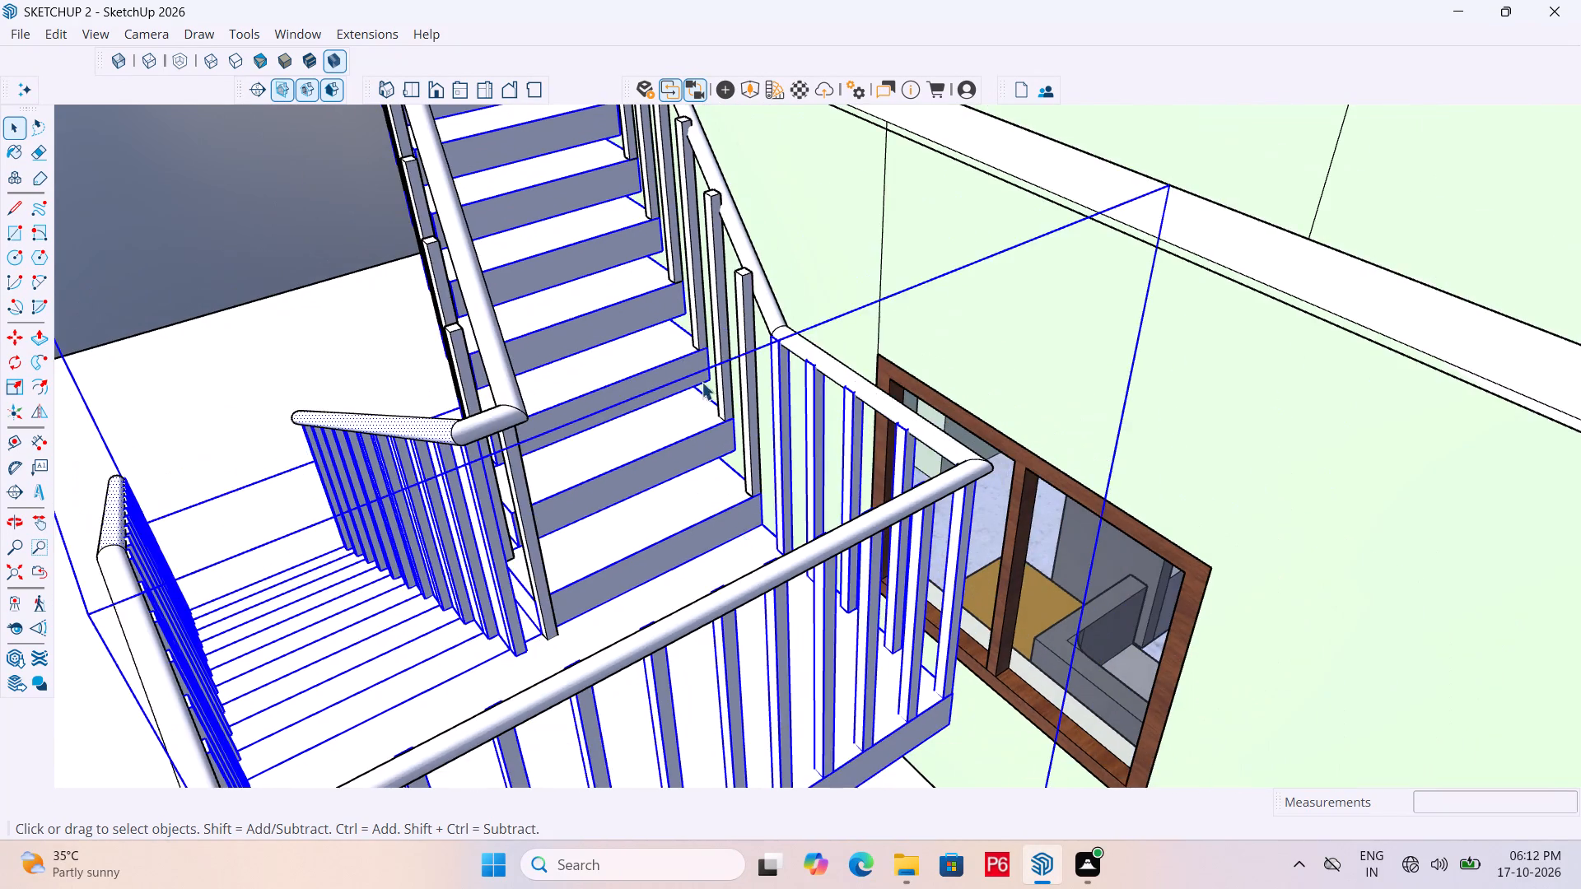
# Add the post at the inner handrail's bend and the upper flight's nine wall-side posts to the selection.
pyautogui.scroll(4, 739, 317)
pyautogui.keyDown('ctrl'); pyautogui.click(424, 550); pyautogui.keyUp('ctrl')
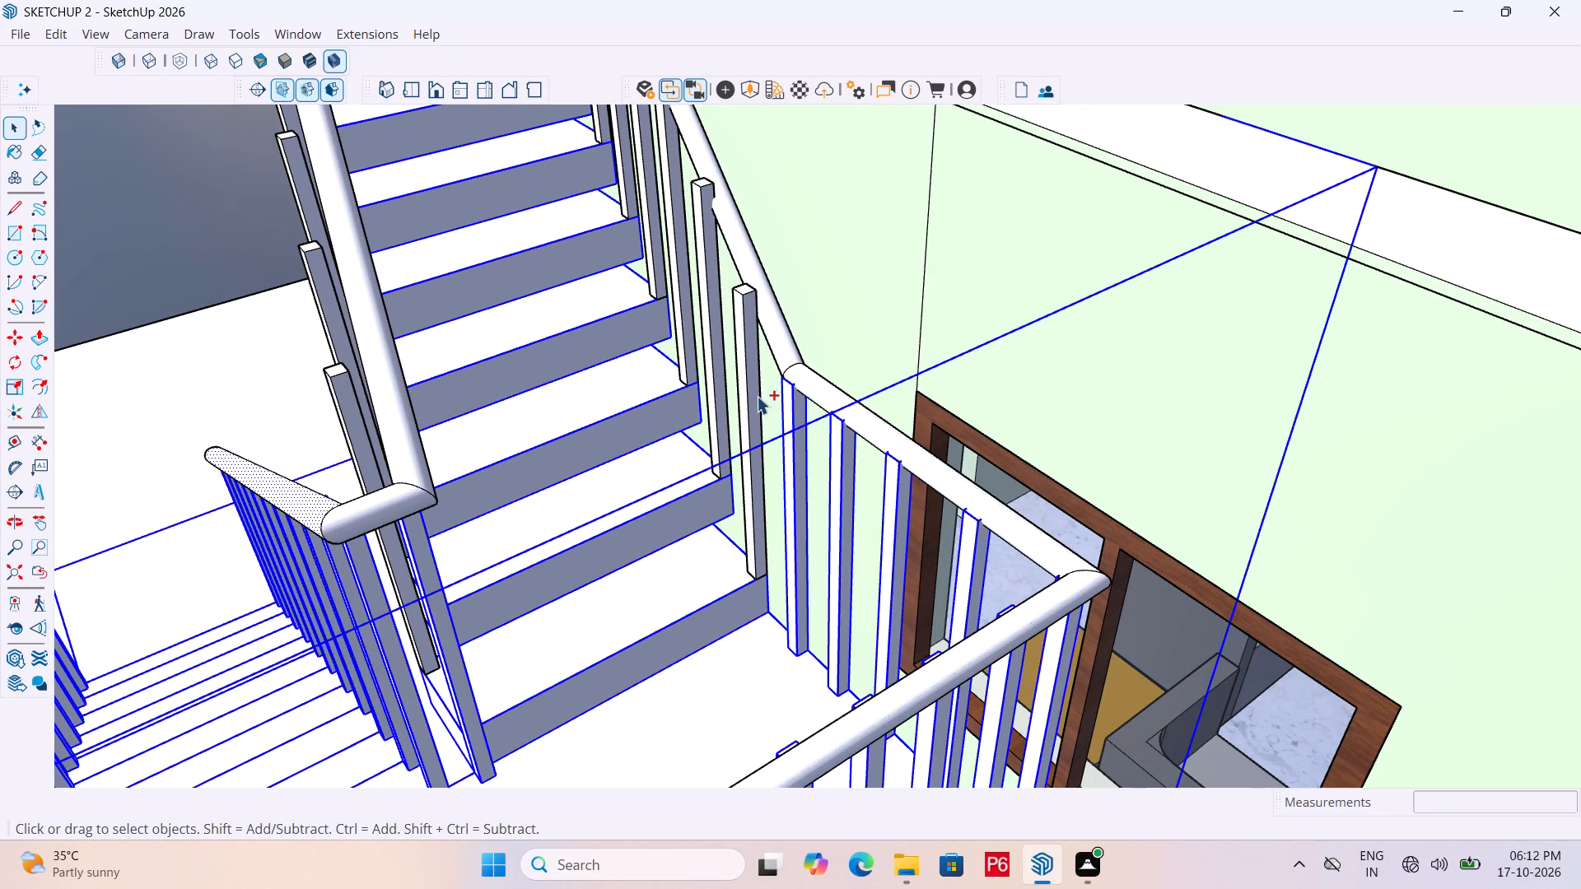
pyautogui.keyDown('ctrl'); pyautogui.click(748, 384); pyautogui.keyUp('ctrl')
pyautogui.keyDown('ctrl'); pyautogui.click(707, 299); pyautogui.keyUp('ctrl')
pyautogui.keyDown('ctrl'); pyautogui.click(680, 243); pyautogui.keyUp('ctrl')
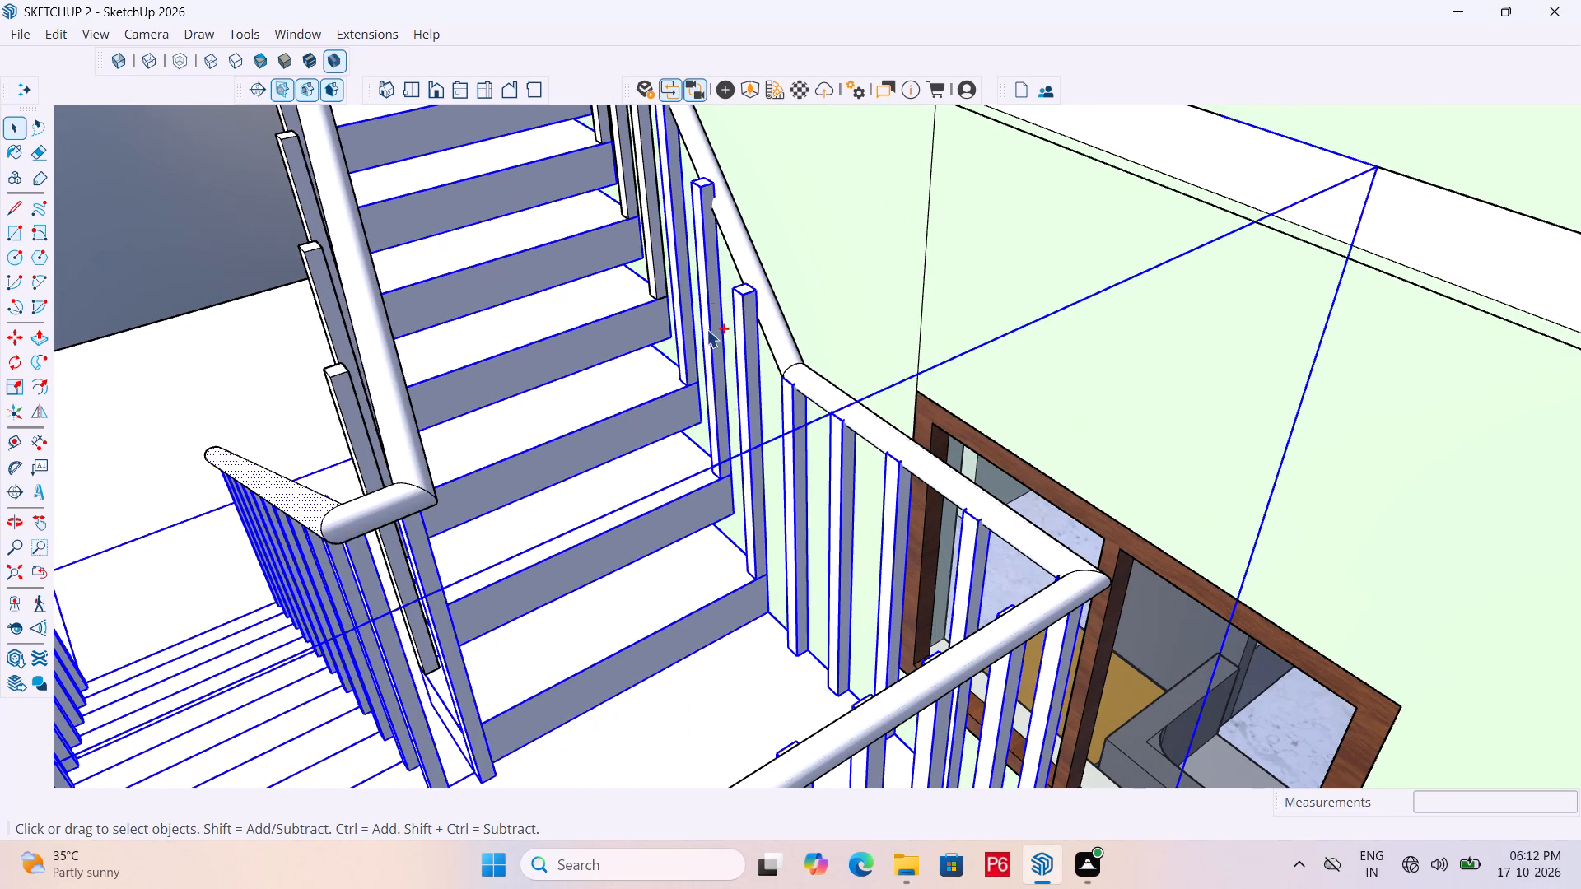
pyautogui.scroll(-6, 741, 471)
pyautogui.moveTo(727, 254); pyautogui.dragTo(1006, 210, button='middle')
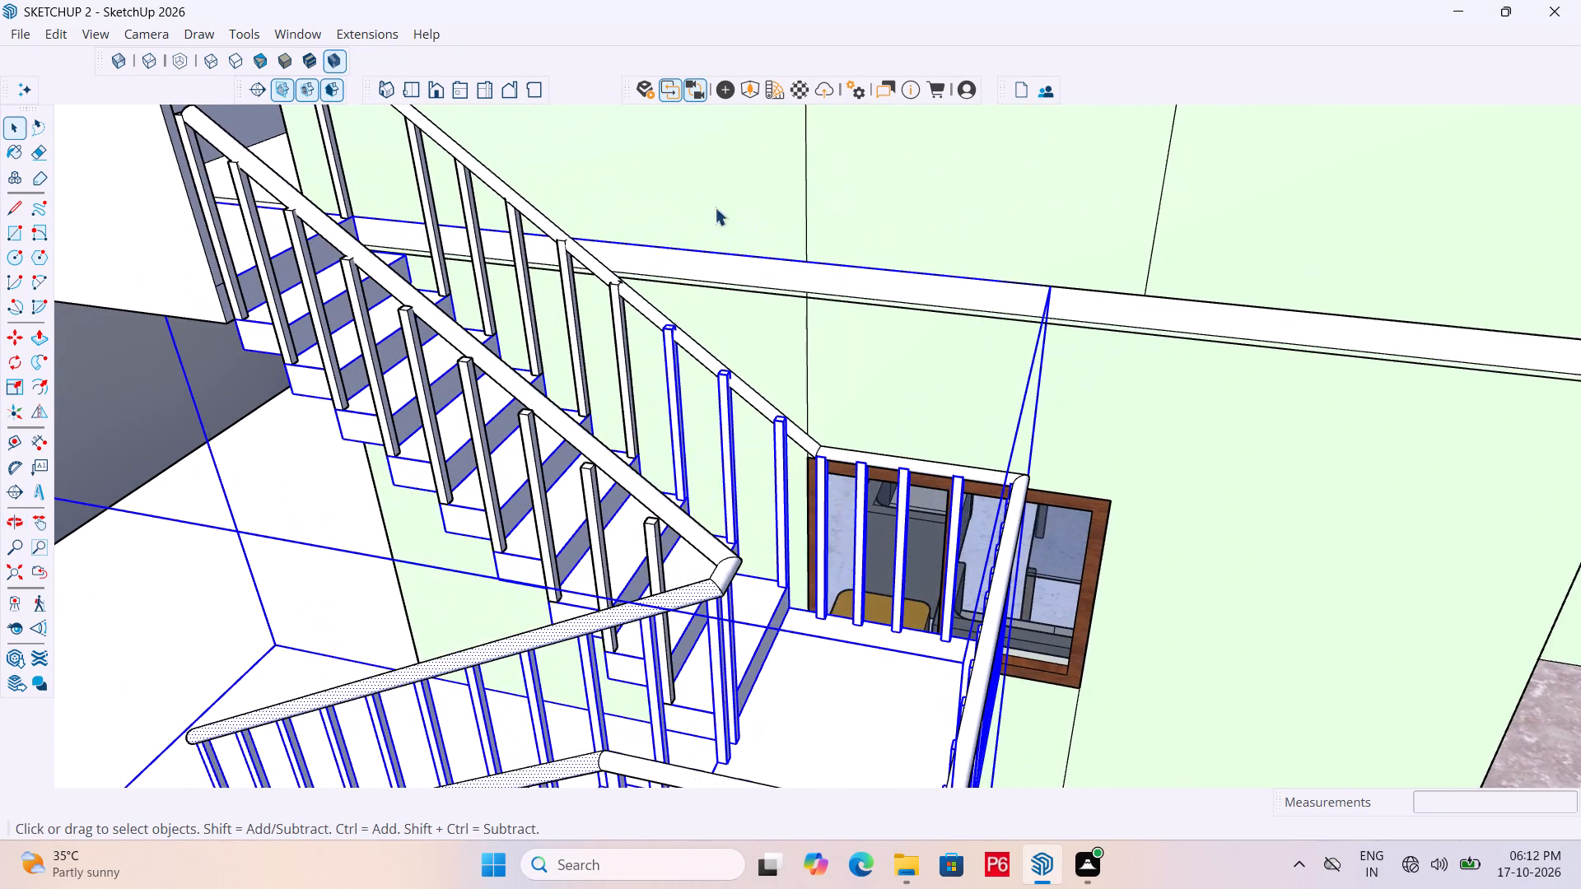
pyautogui.scroll(1, 679, 198)
pyautogui.keyDown('ctrl'); pyautogui.click(612, 327); pyautogui.keyUp('ctrl')
pyautogui.keyDown('ctrl'); pyautogui.click(561, 309); pyautogui.keyUp('ctrl')
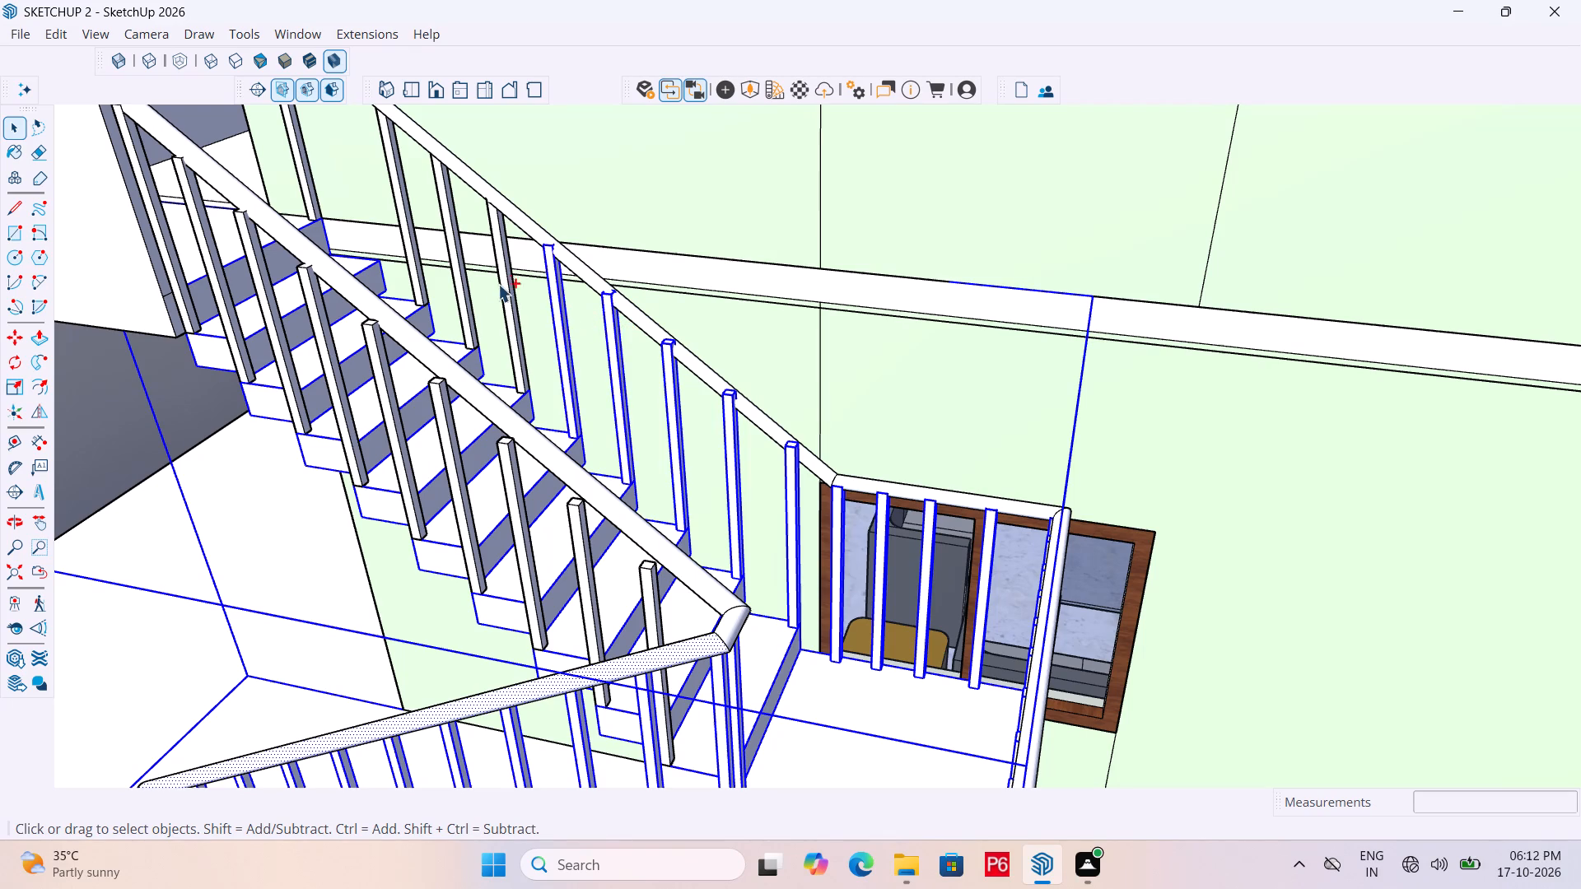
pyautogui.keyDown('ctrl'); pyautogui.click(503, 289); pyautogui.keyUp('ctrl')
pyautogui.keyDown('ctrl'); pyautogui.click(452, 266); pyautogui.keyUp('ctrl')
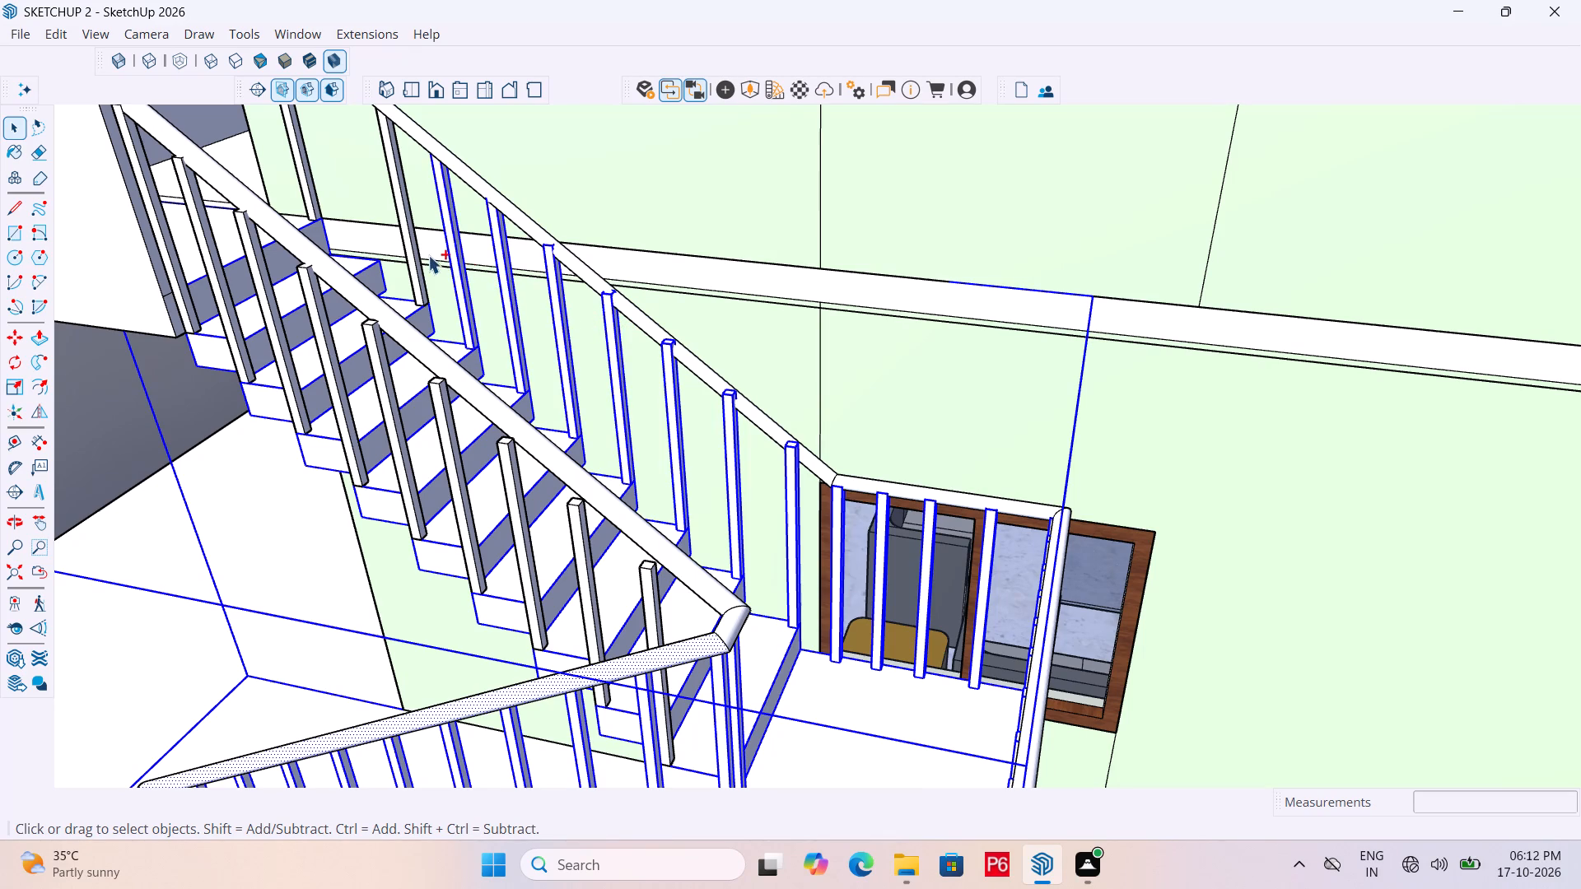
pyautogui.keyDown('ctrl'); pyautogui.click(413, 255); pyautogui.keyUp('ctrl')
pyautogui.keyDown('ctrl'); pyautogui.click(297, 164); pyautogui.keyUp('ctrl')
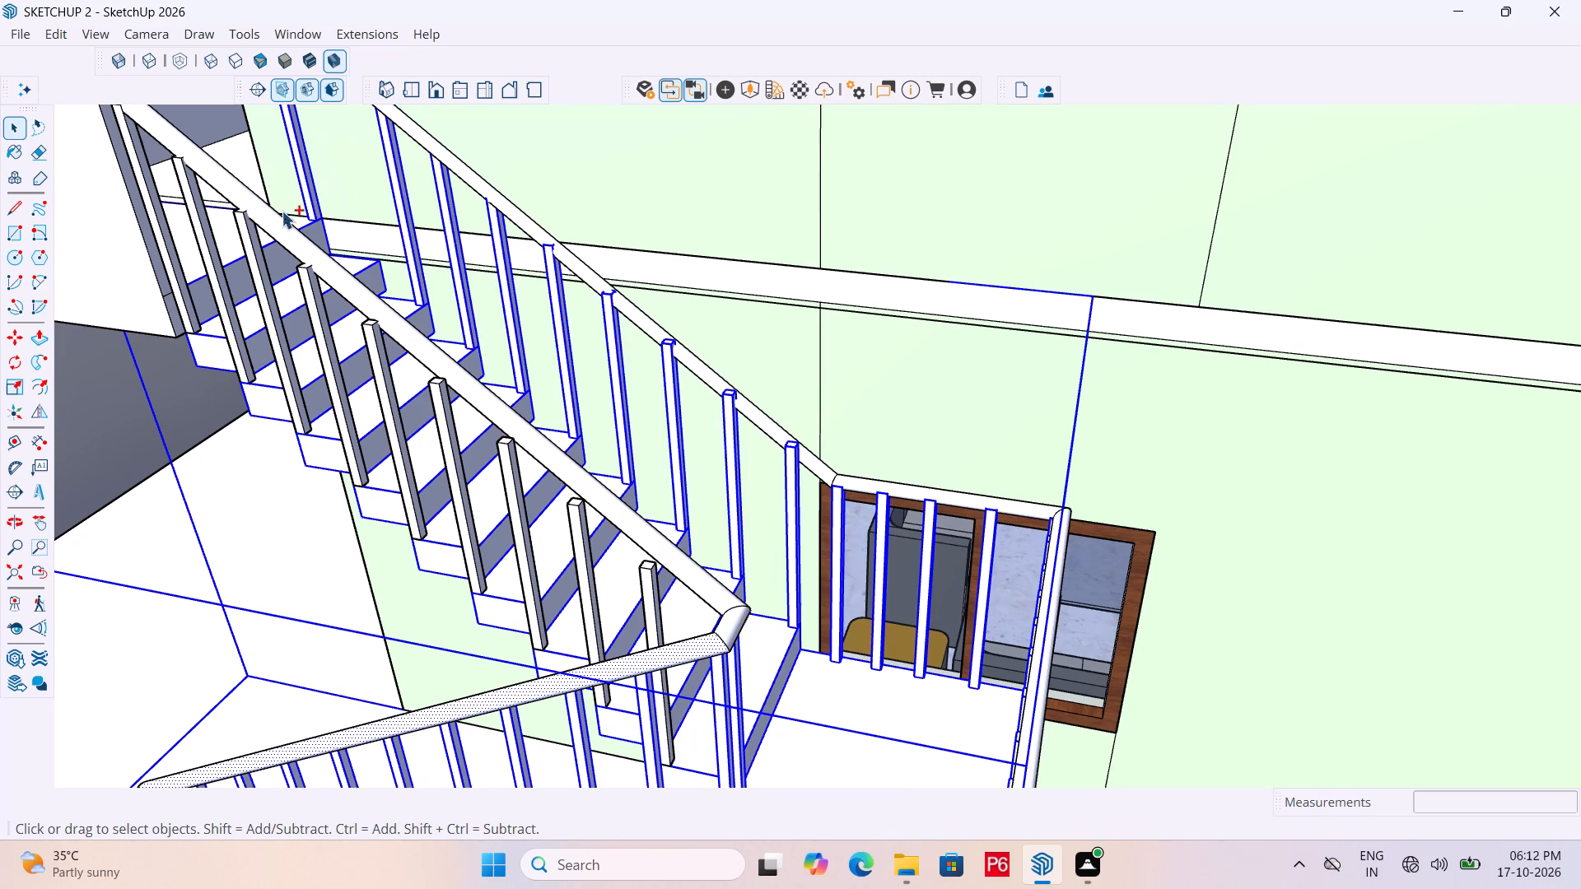
# Add the row of posts along the upper flight's inner side to the selection.
pyautogui.keyDown('ctrl'); pyautogui.click(160, 235); pyautogui.keyUp('ctrl')
pyautogui.keyDown('ctrl'); pyautogui.click(204, 249); pyautogui.keyUp('ctrl')
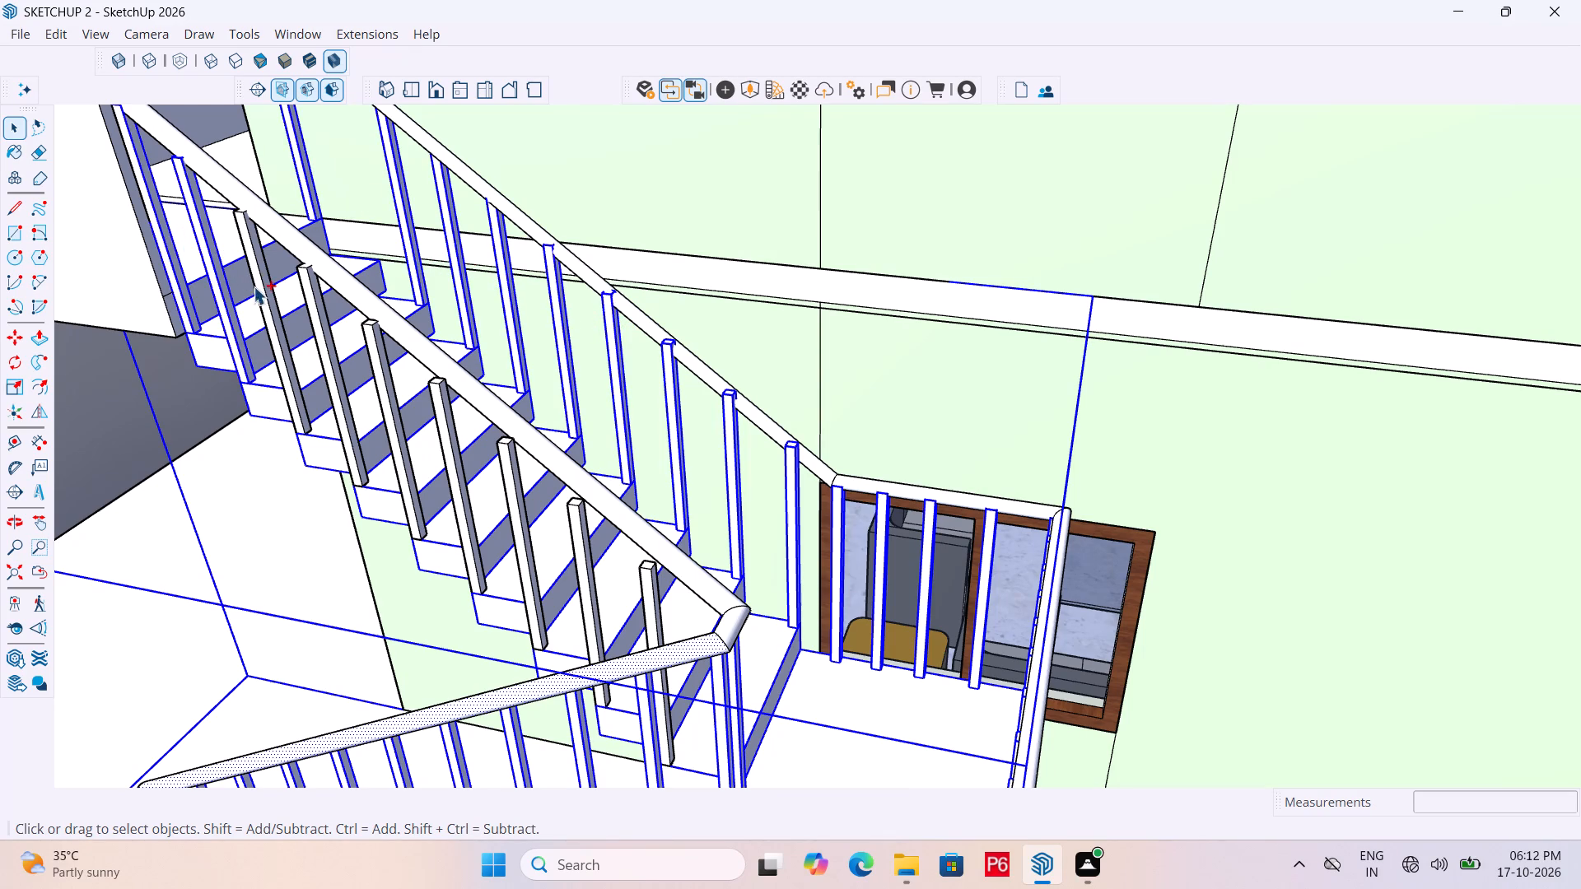
pyautogui.keyDown('ctrl'); pyautogui.click(255, 288); pyautogui.keyUp('ctrl')
pyautogui.keyDown('ctrl'); pyautogui.click(319, 339); pyautogui.keyUp('ctrl')
pyautogui.keyDown('ctrl'); pyautogui.click(389, 393); pyautogui.keyUp('ctrl')
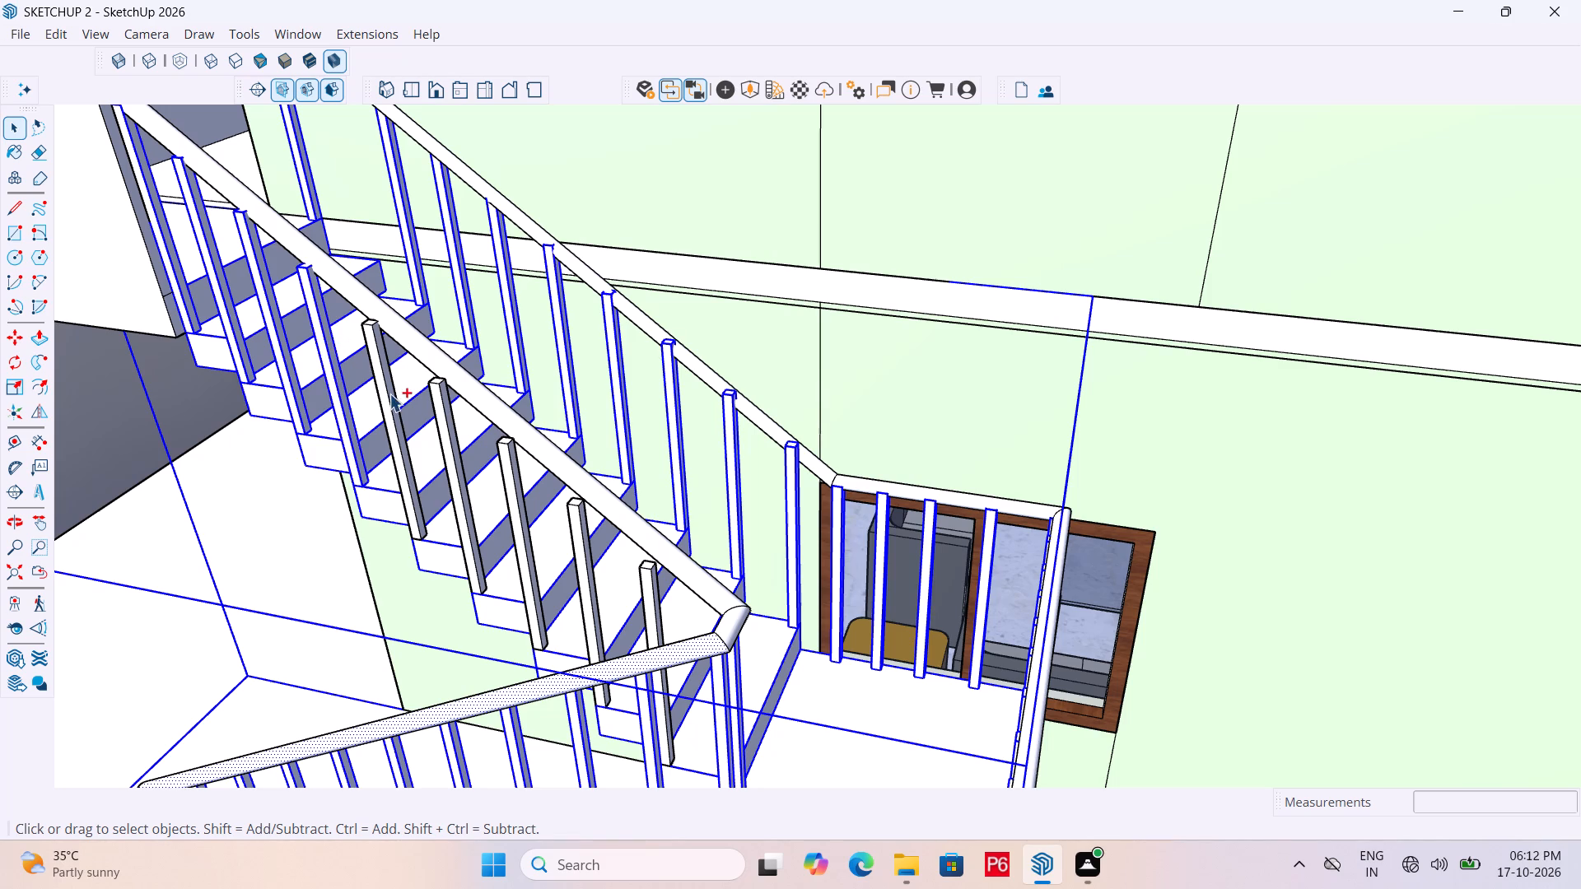
pyautogui.keyDown('ctrl'); pyautogui.click(453, 444); pyautogui.keyUp('ctrl')
pyautogui.keyDown('ctrl'); pyautogui.moveTo(508, 481); pyautogui.dragTo(520, 481); pyautogui.keyUp('ctrl')
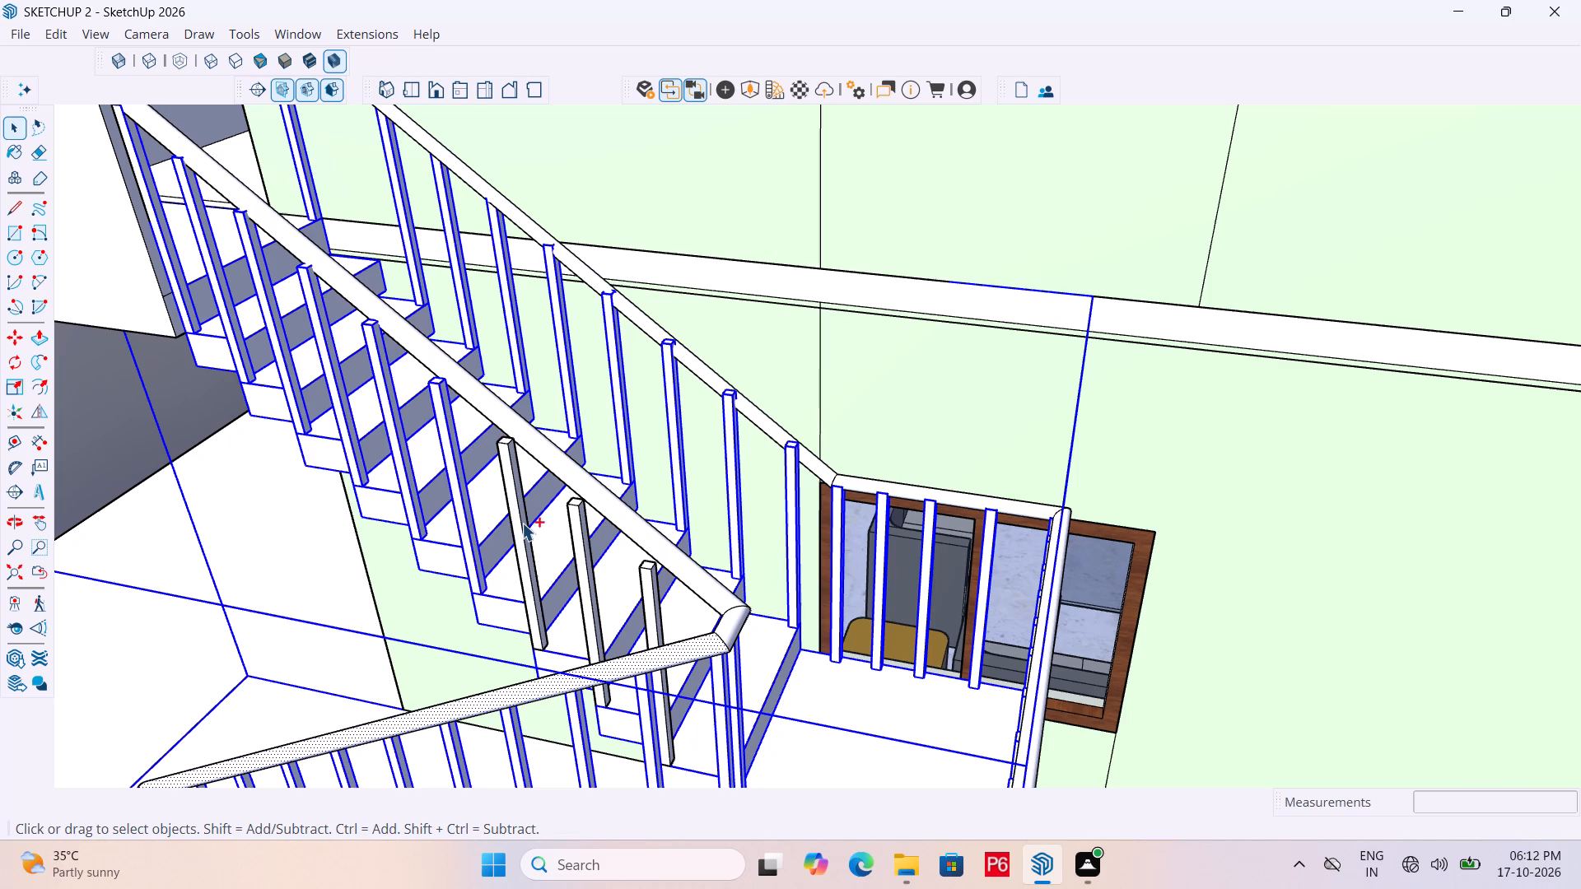
pyautogui.keyDown('ctrl'); pyautogui.click(522, 539); pyautogui.keyUp('ctrl')
pyautogui.keyDown('ctrl'); pyautogui.click(588, 590); pyautogui.keyUp('ctrl')
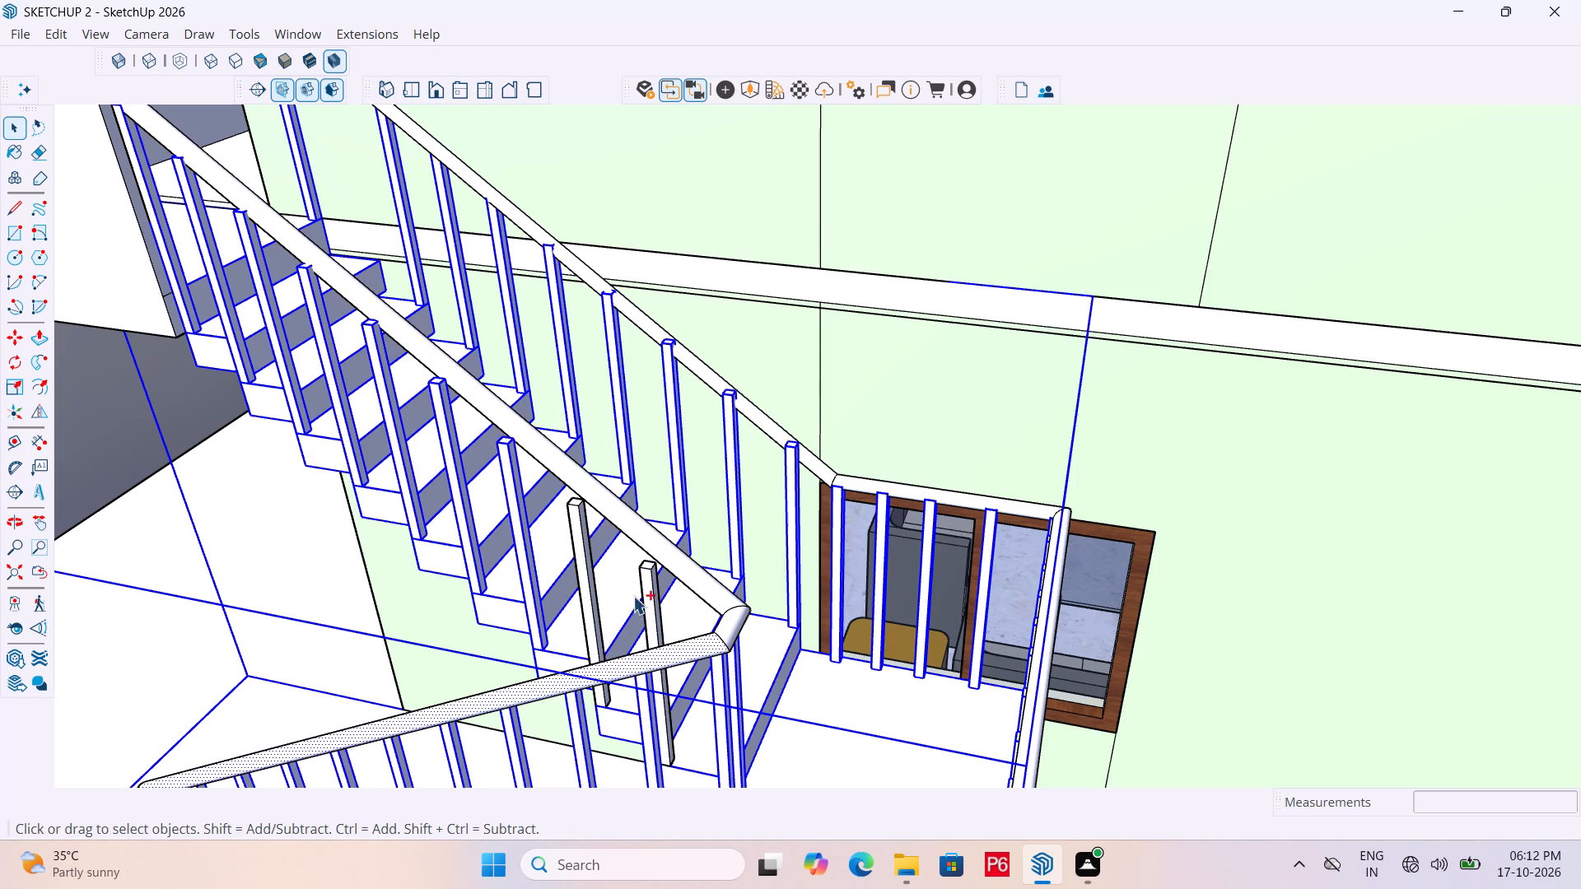
pyautogui.keyDown('ctrl'); pyautogui.click(654, 609); pyautogui.keyUp('ctrl')
# Add the upper flight's inner and wall-side handrails, the inner bend and the landing handrails to the selection.
pyautogui.keyDown('ctrl'); pyautogui.click(690, 579); pyautogui.keyUp('ctrl')
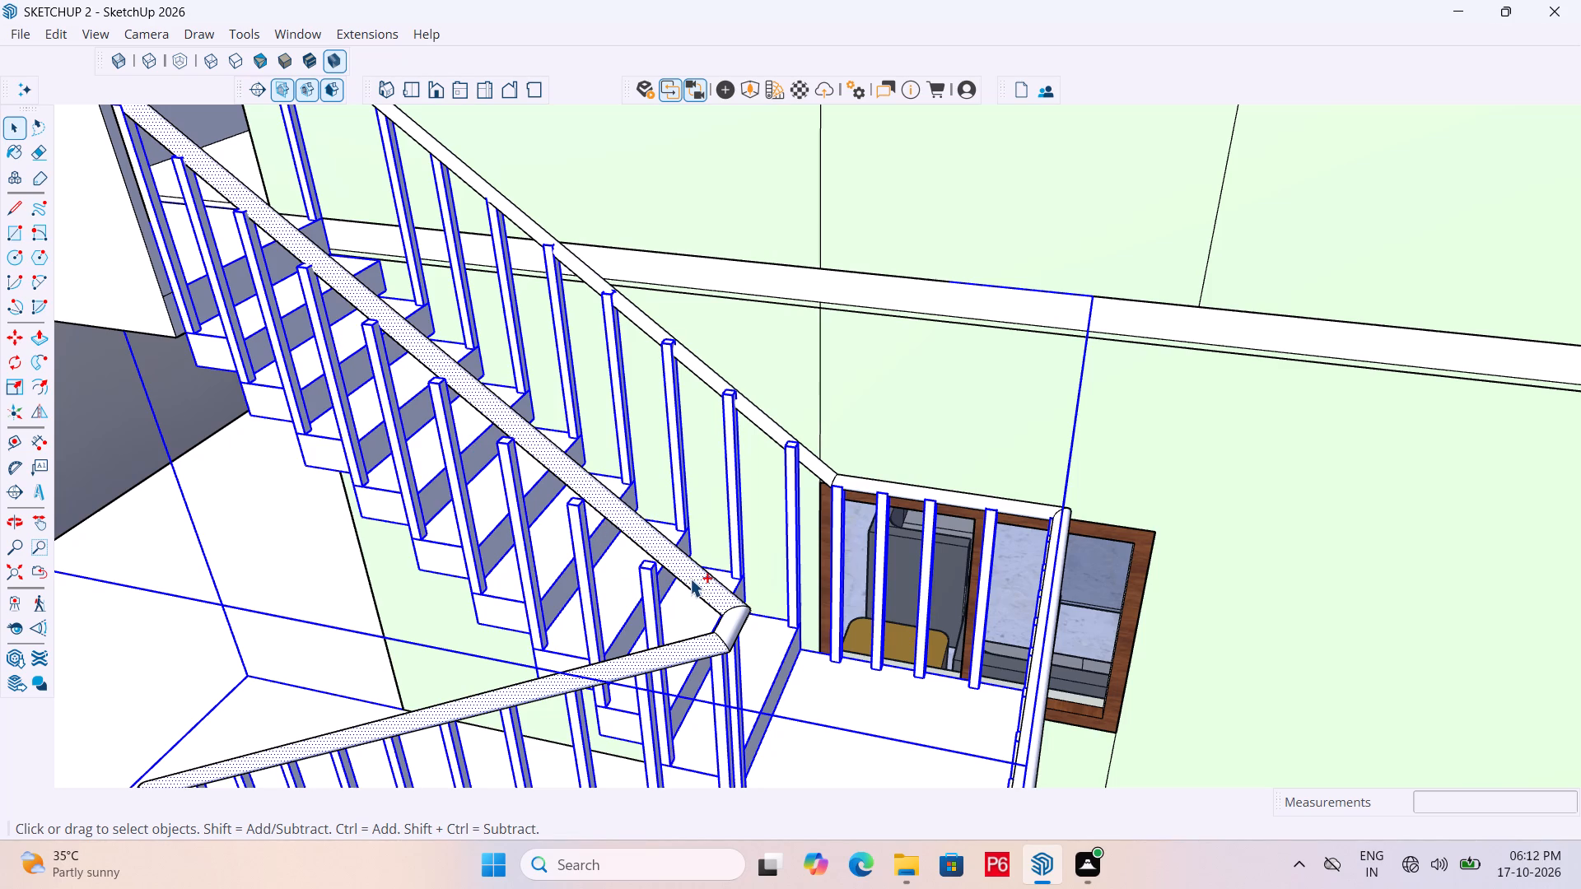
pyautogui.keyDown('ctrl'); pyautogui.click(733, 634); pyautogui.keyUp('ctrl')
pyautogui.keyDown('ctrl'); pyautogui.scroll(2, 753, 417); pyautogui.keyUp('ctrl')
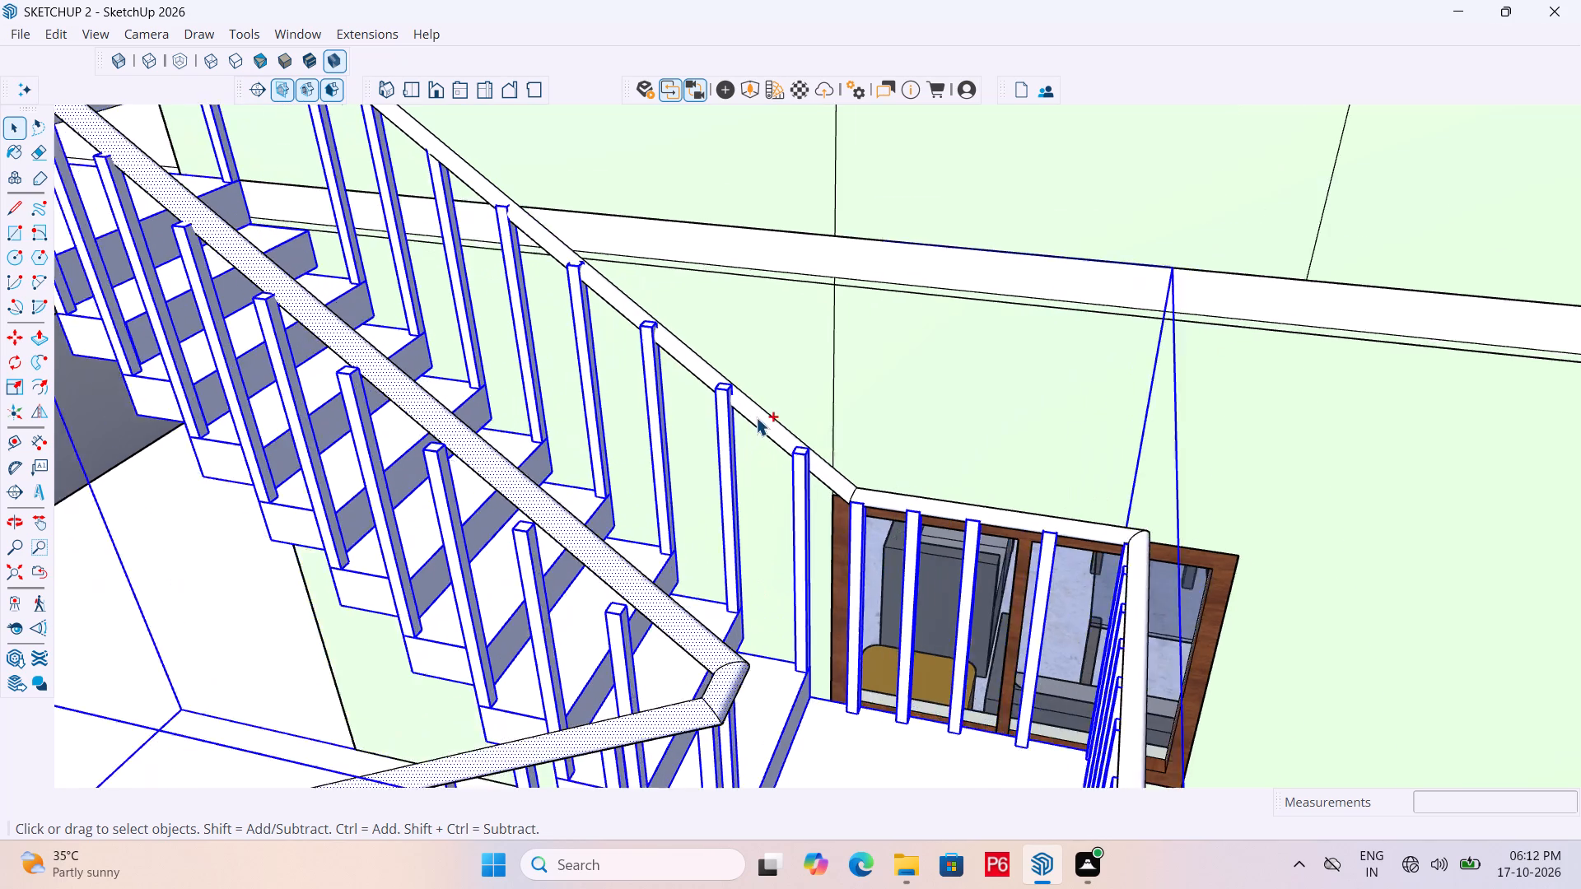
pyautogui.keyDown('ctrl'); pyautogui.scroll(2, 756, 417); pyautogui.keyUp('ctrl')
pyautogui.keyDown('ctrl'); pyautogui.click(756, 417); pyautogui.keyUp('ctrl')
pyautogui.keyDown('ctrl'); pyautogui.click(901, 522); pyautogui.keyUp('ctrl')
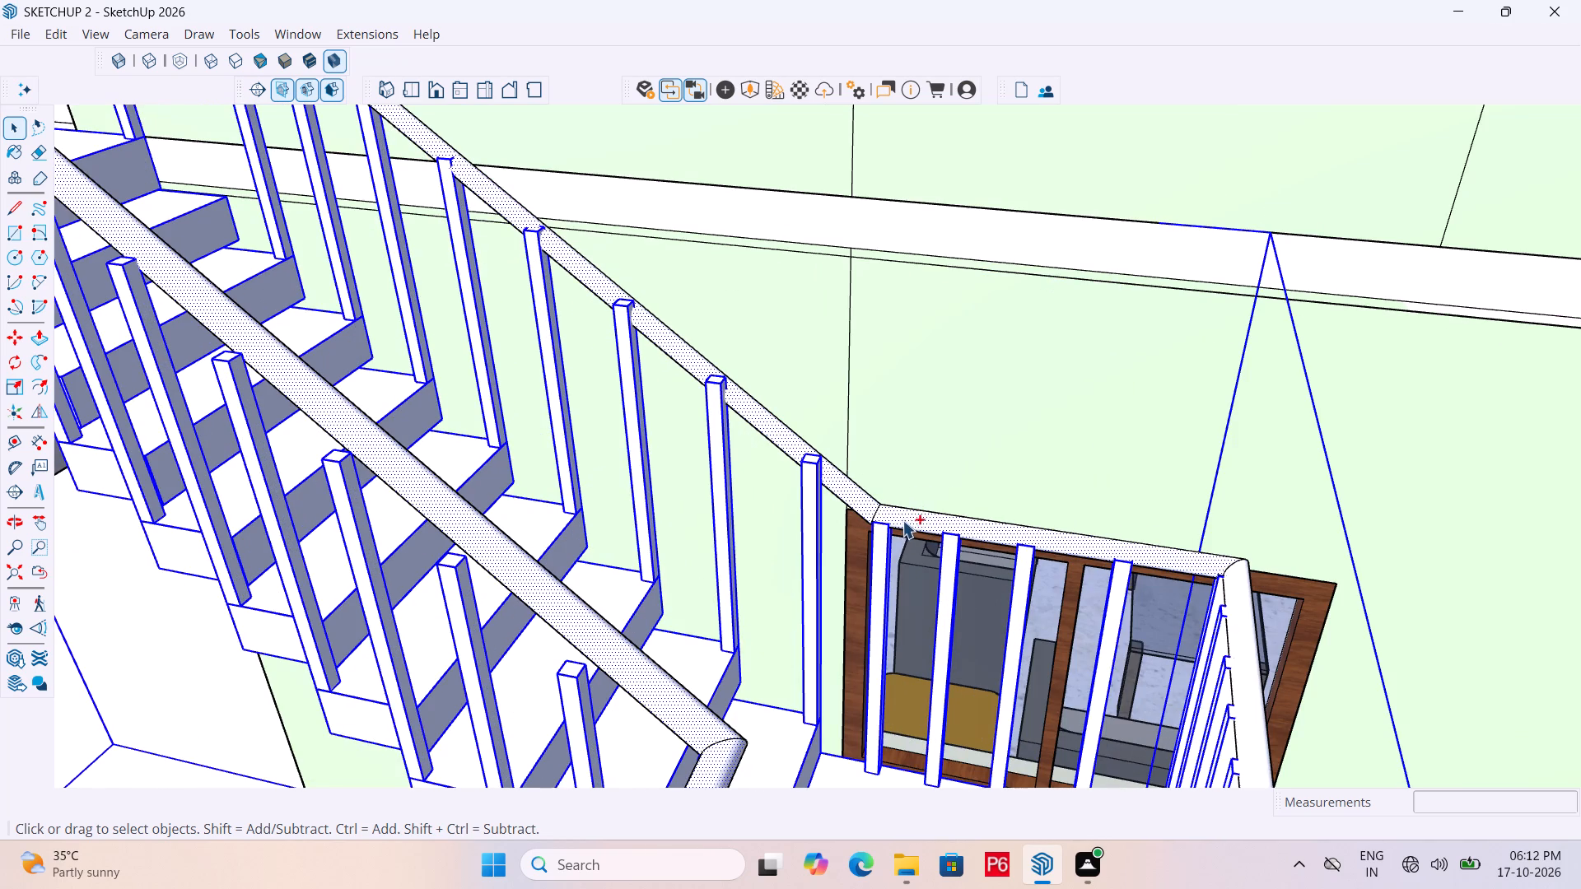
pyautogui.keyDown('ctrl'); pyautogui.scroll(-6, 692, 443); pyautogui.keyUp('ctrl')
pyautogui.keyDown('ctrl'); pyautogui.scroll(5, 916, 566); pyautogui.keyUp('ctrl')
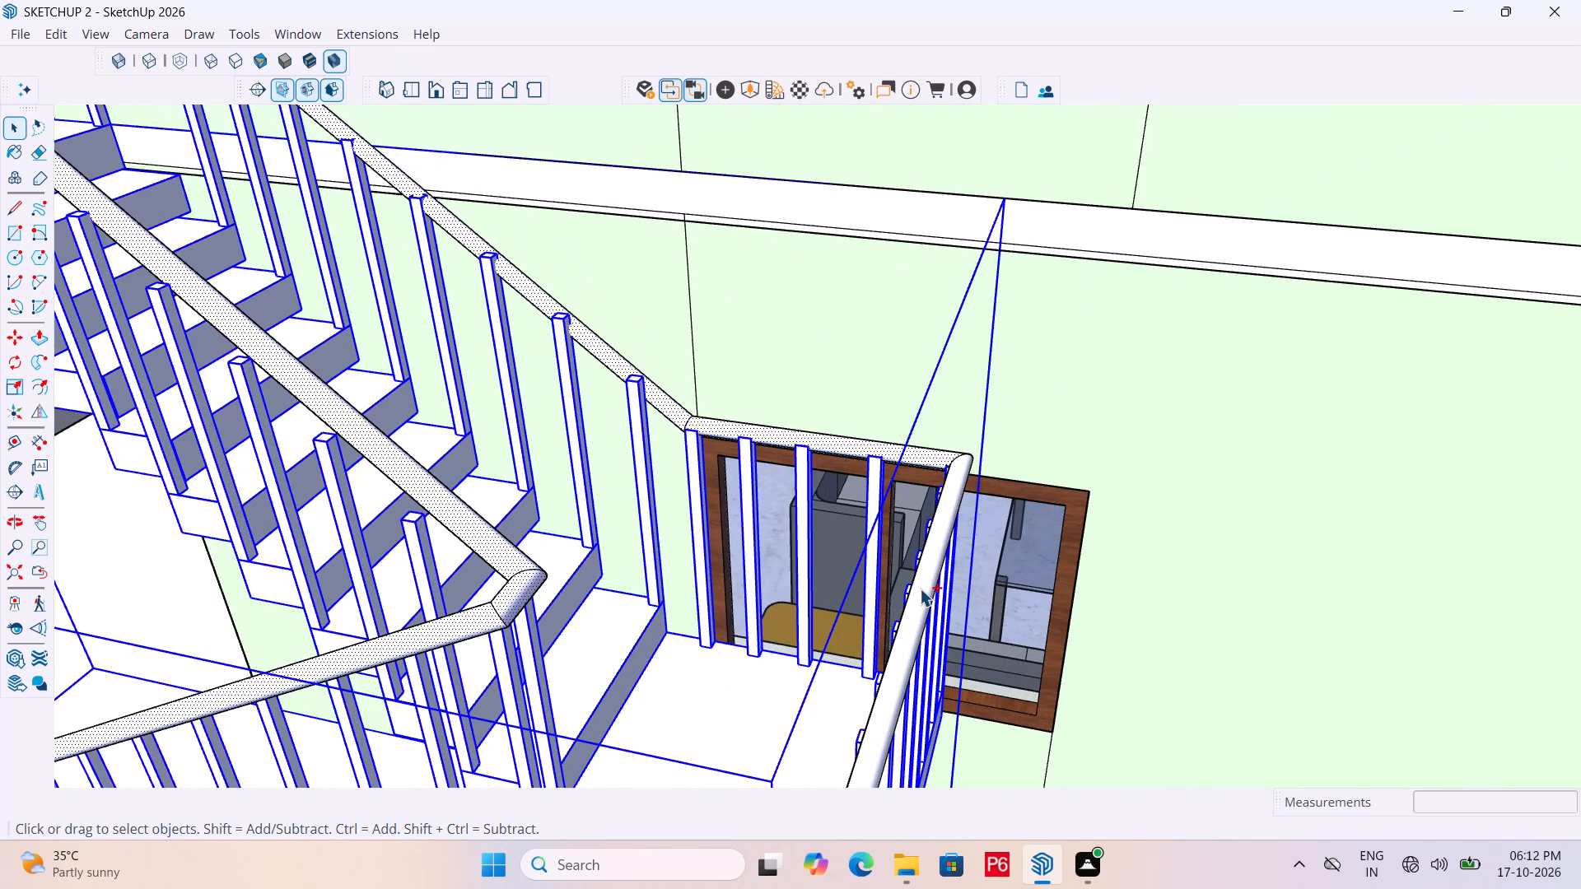
pyautogui.keyDown('ctrl'); pyautogui.click(920, 589); pyautogui.keyUp('ctrl')
# Add the end faces of both handrails at the top of the upper flight to the selection.
pyautogui.keyDown('ctrl'); pyautogui.scroll(-7, 938, 542); pyautogui.keyUp('ctrl')
pyautogui.scroll(4, 383, 244)
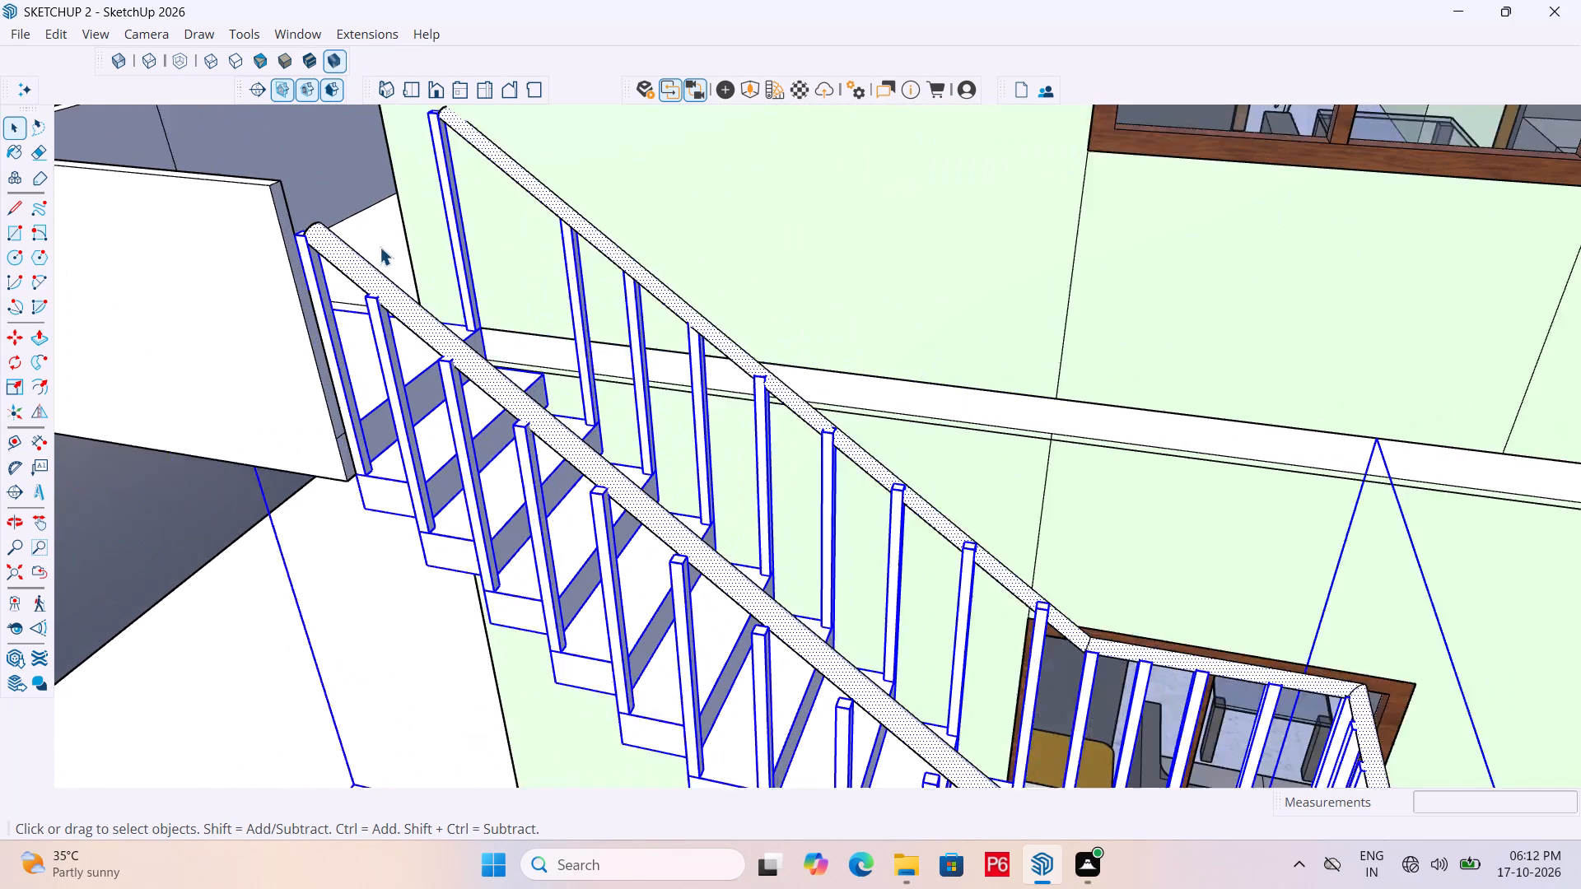
pyautogui.scroll(1, 380, 247)
pyautogui.moveTo(456, 324); pyautogui.dragTo(487, 338, button='middle')
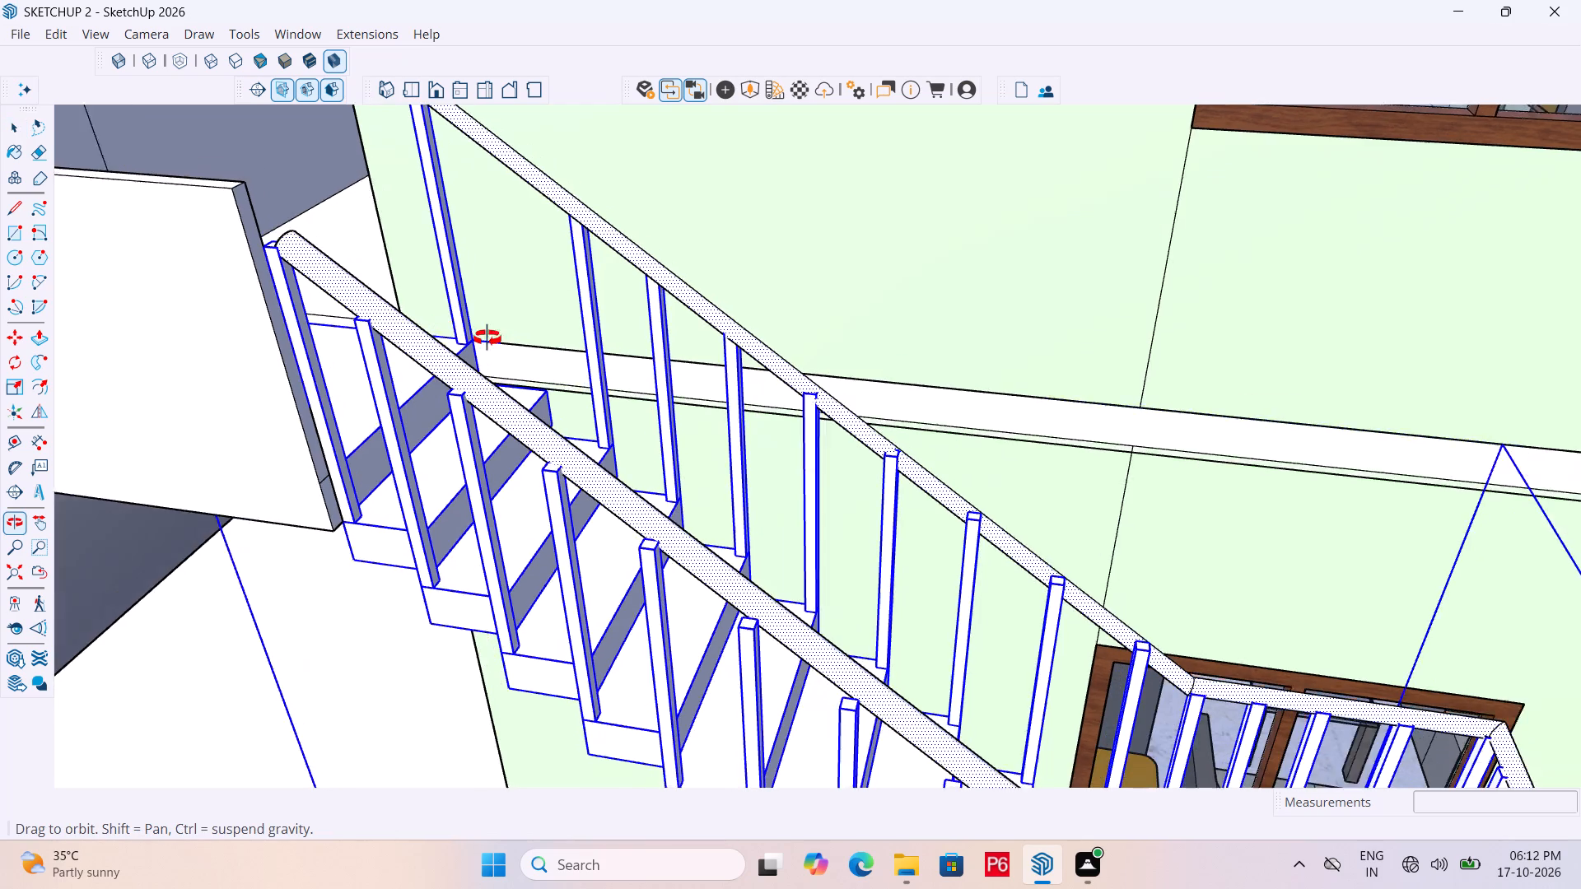
pyautogui.moveTo(487, 338); pyautogui.dragTo(900, 432, button='middle')
pyautogui.moveTo(474, 341); pyautogui.dragTo(491, 93, button='middle')
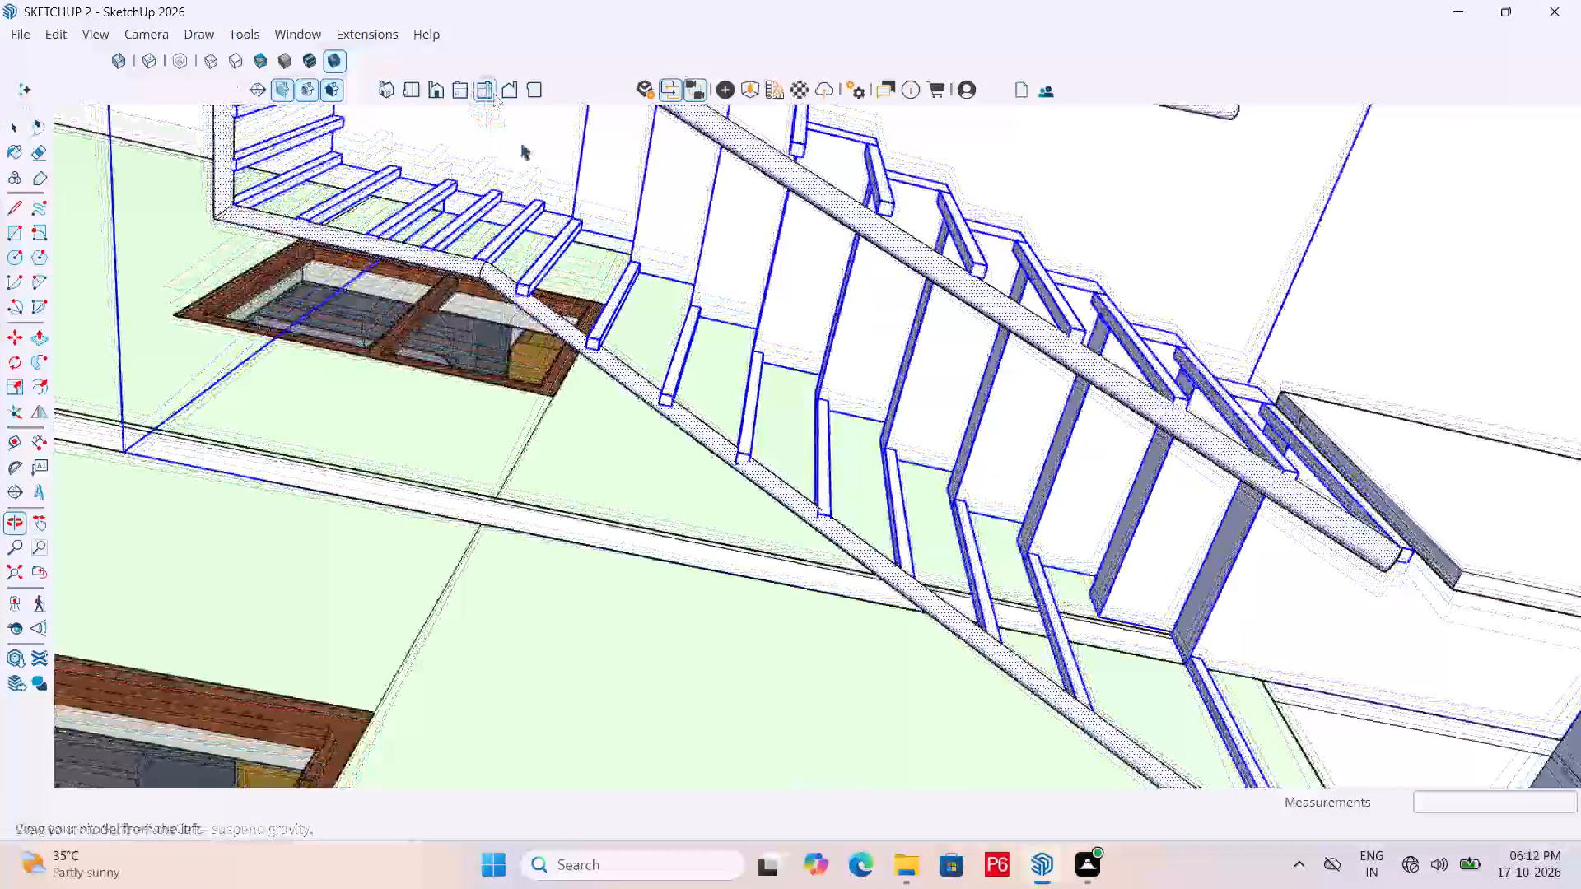
pyautogui.moveTo(866, 589); pyautogui.dragTo(170, 114, button='middle')
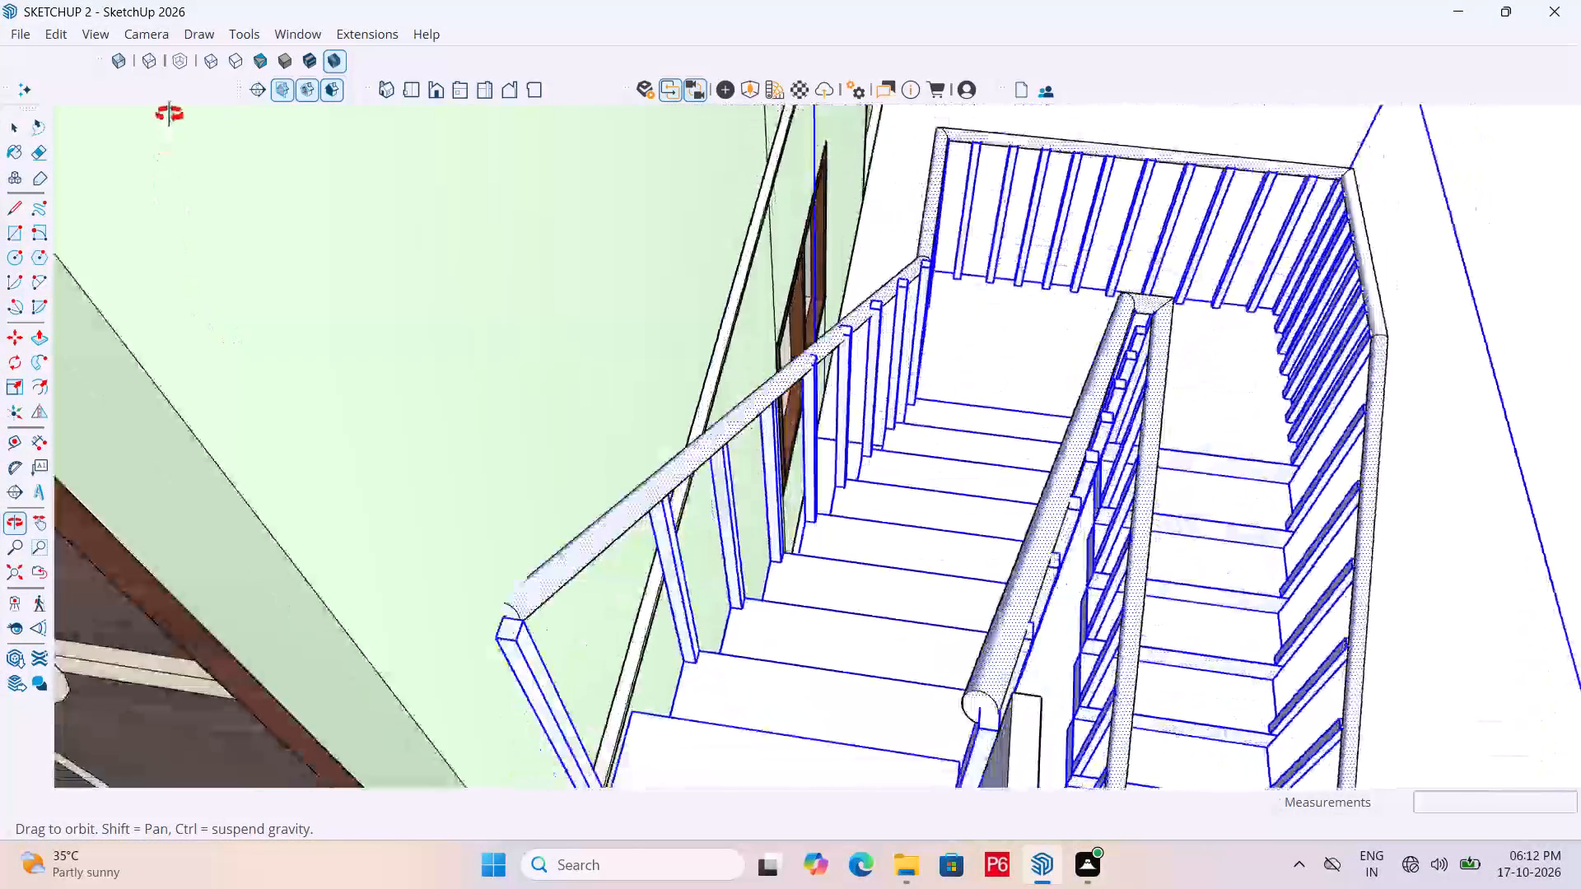
pyautogui.moveTo(170, 114); pyautogui.dragTo(183, 119, button='middle')
pyautogui.scroll(9, 996, 736)
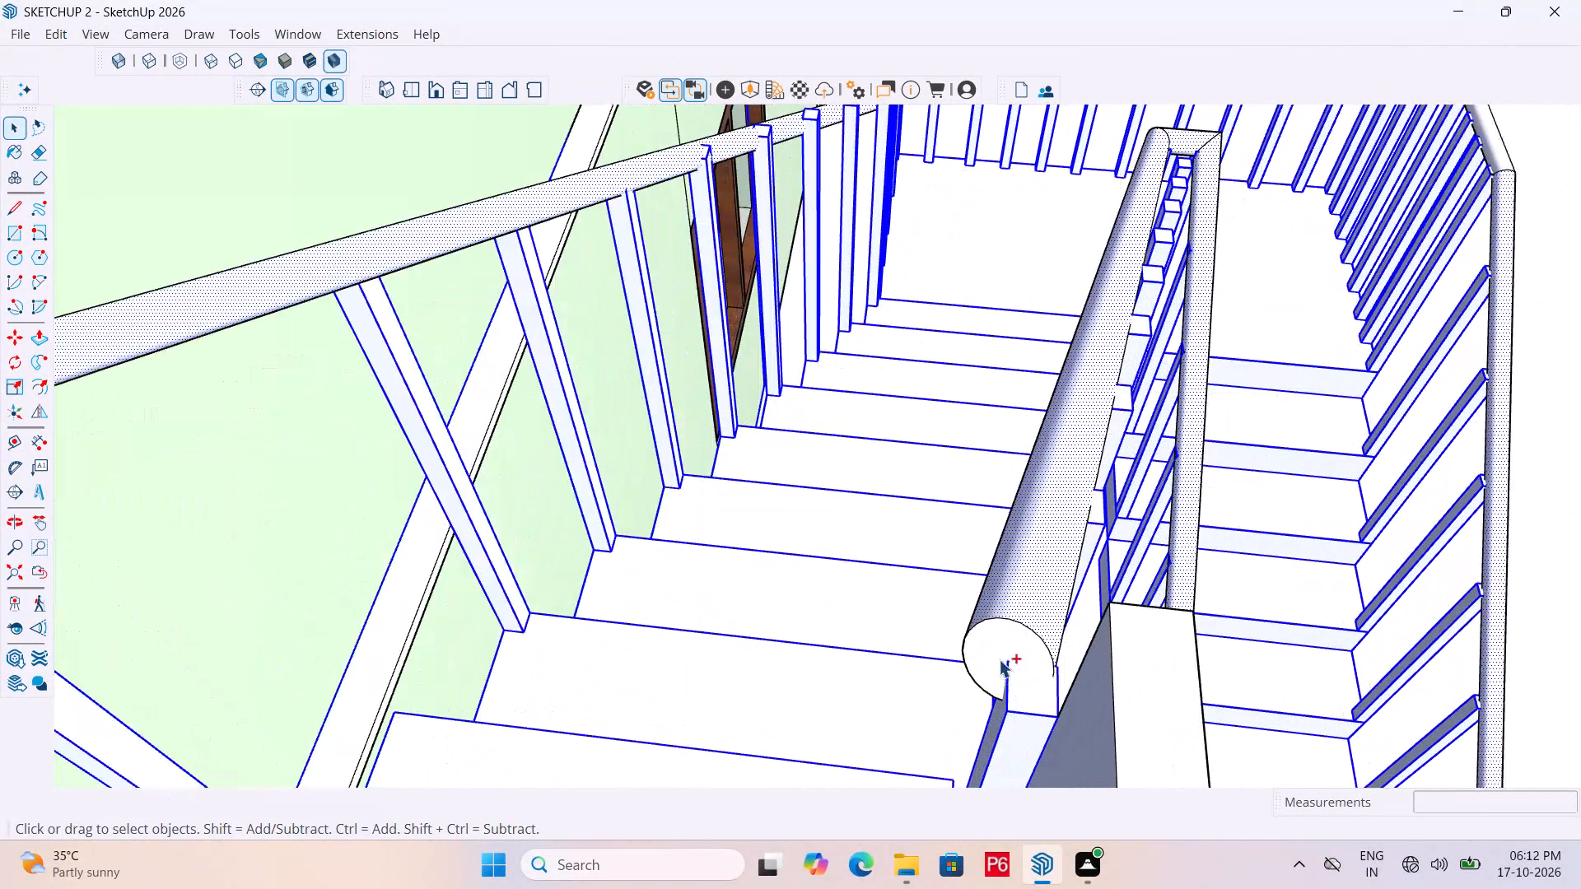
pyautogui.keyDown('ctrl'); pyautogui.click(997, 653); pyautogui.keyUp('ctrl')
pyautogui.keyDown('ctrl'); pyautogui.scroll(-5, 1126, 554); pyautogui.keyUp('ctrl')
pyautogui.scroll(7, 755, 566)
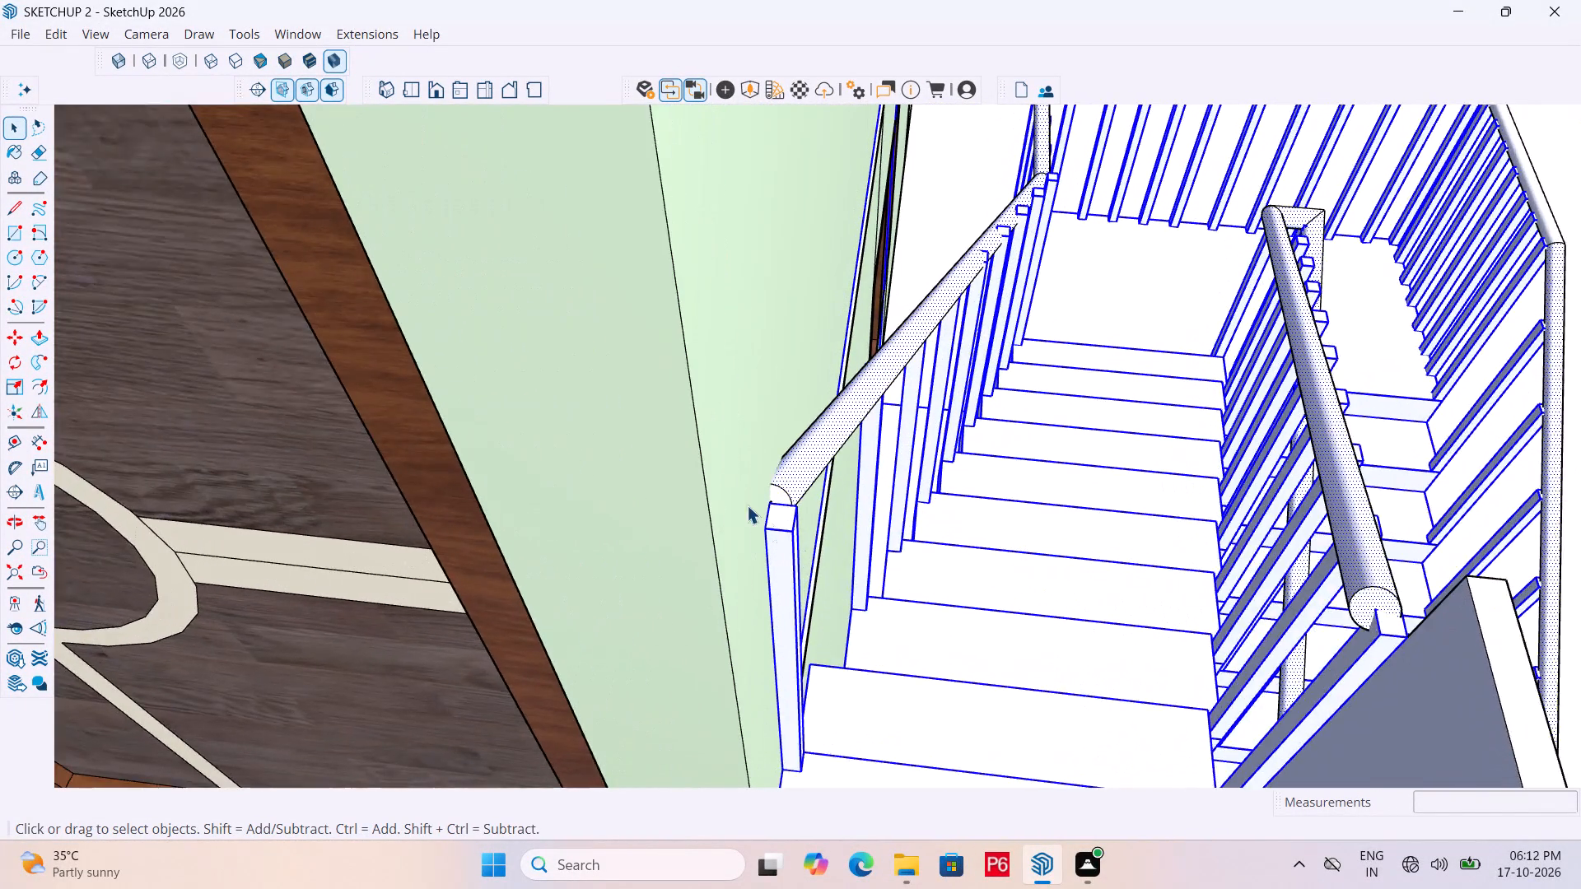
pyautogui.scroll(4, 747, 505)
pyautogui.keyDown('ctrl'); pyautogui.click(794, 495); pyautogui.keyUp('ctrl')
# Add the end faces of both handrails at the foot of the lower flight to the selection.
pyautogui.scroll(-5, 608, 421)
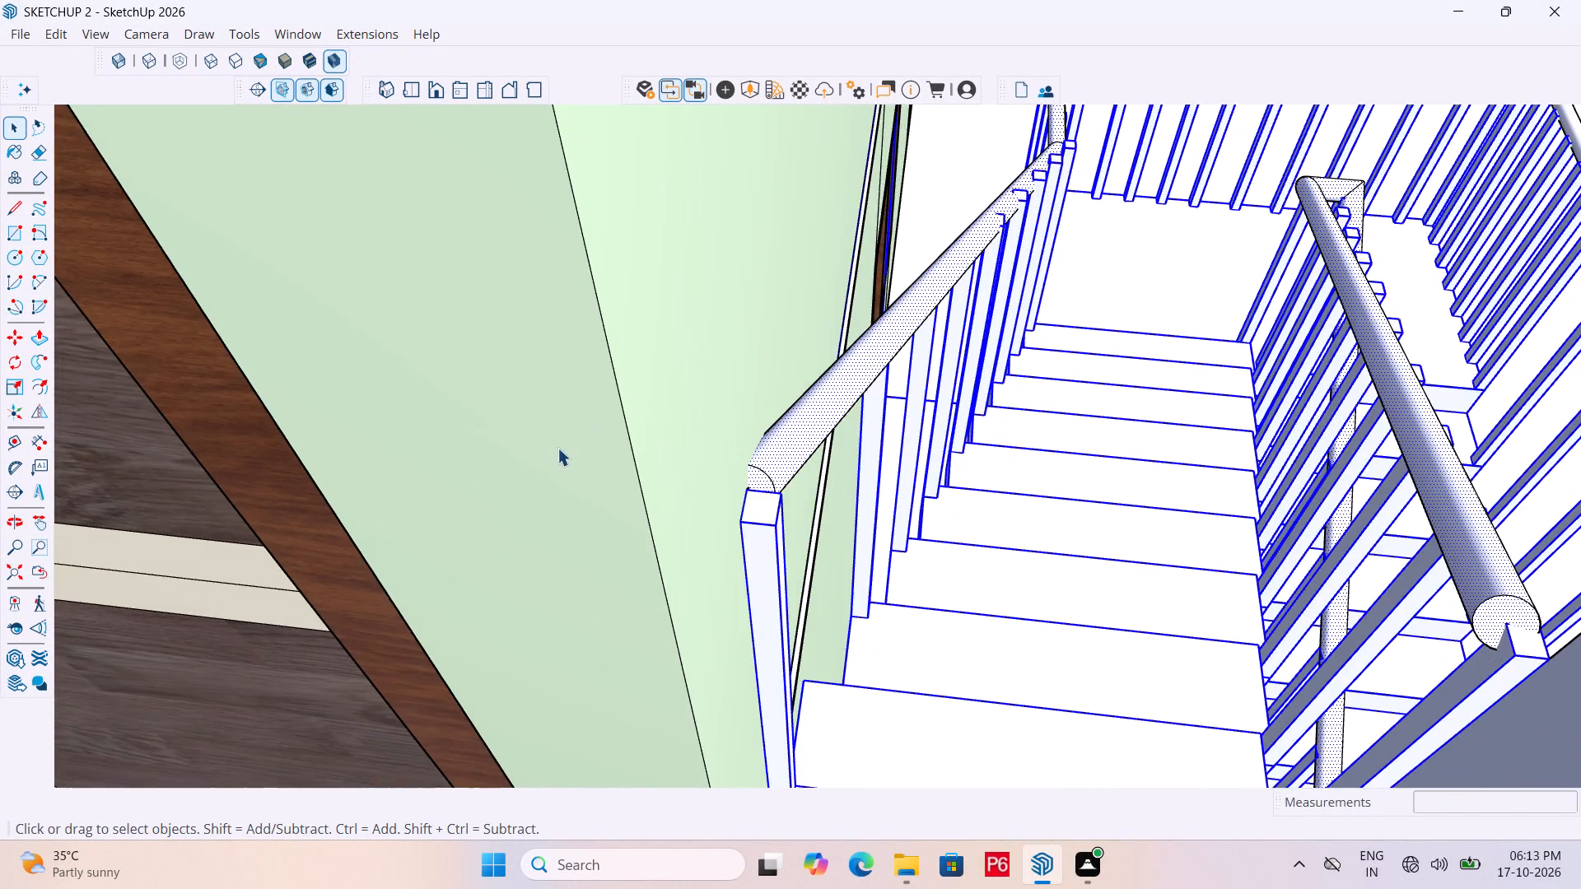
pyautogui.scroll(-7, 557, 448)
pyautogui.scroll(-6, 749, 360)
pyautogui.scroll(-6, 839, 372)
pyautogui.moveTo(967, 617); pyautogui.dragTo(920, 473, button='middle')
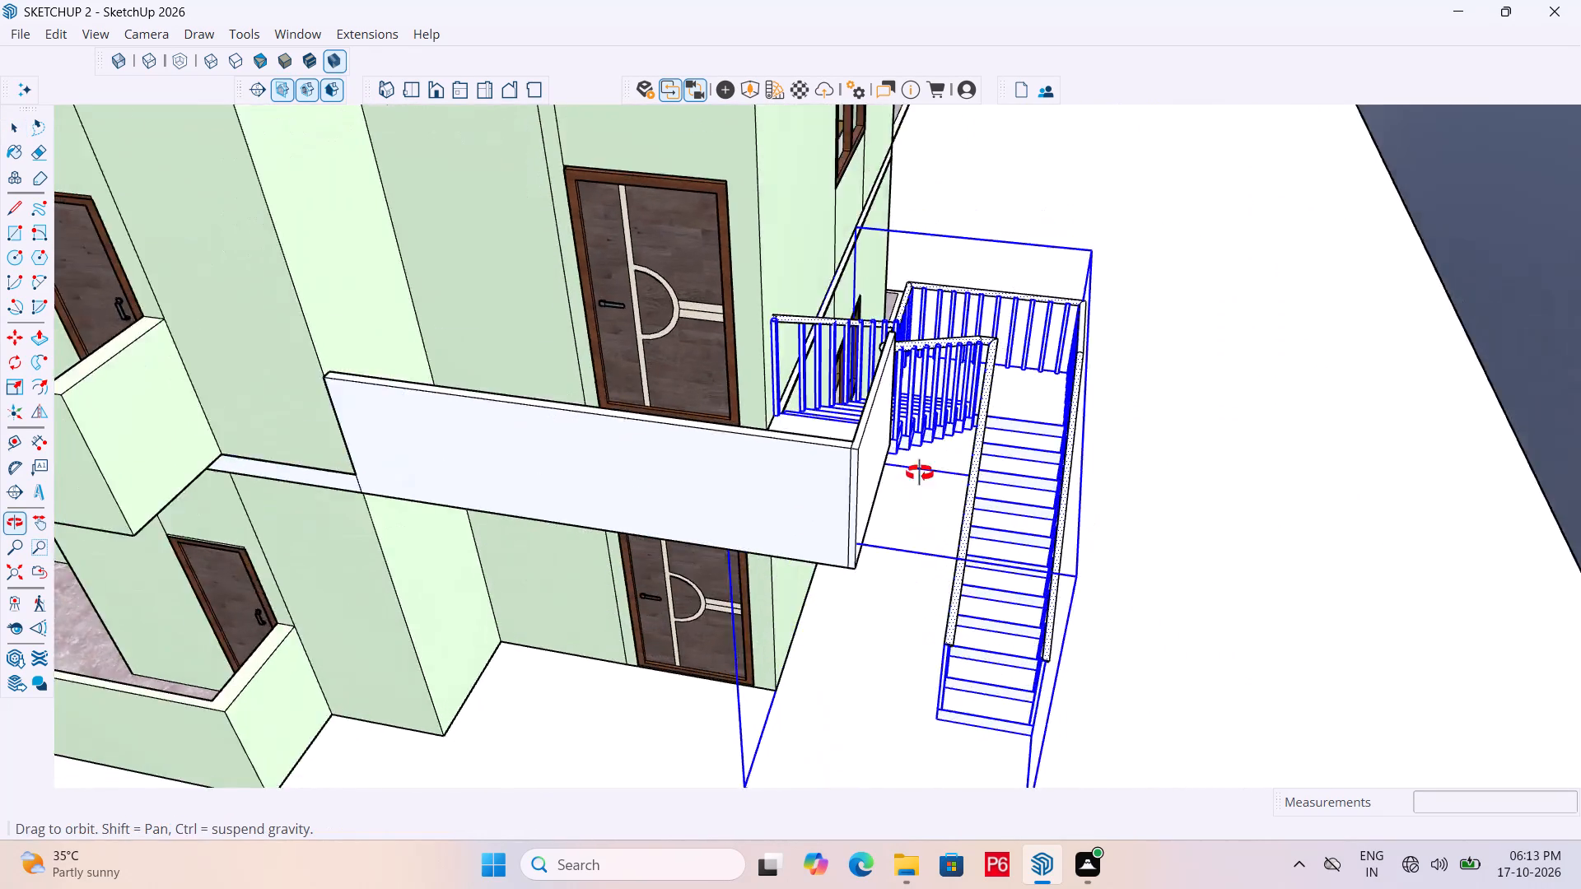
pyautogui.moveTo(920, 473); pyautogui.dragTo(932, 228, button='middle')
pyautogui.scroll(5, 1119, 576)
pyautogui.moveTo(858, 592); pyautogui.dragTo(859, 500, button='middle')
pyautogui.scroll(4, 735, 354)
pyautogui.scroll(3, 646, 365)
pyautogui.keyDown('ctrl'); pyautogui.click(683, 347); pyautogui.keyUp('ctrl')
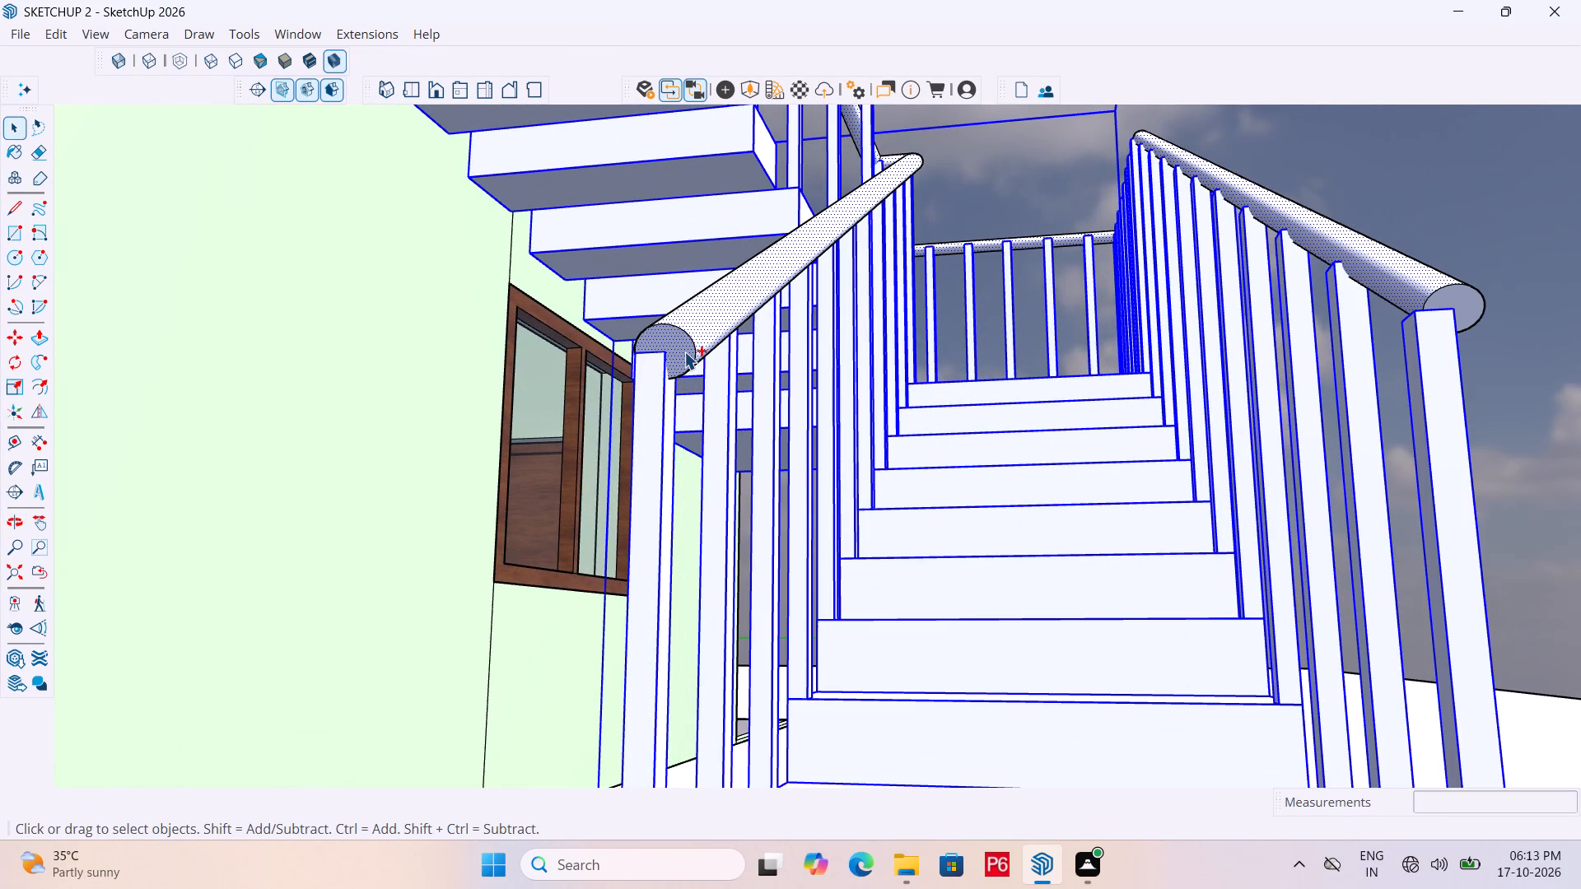
pyautogui.keyDown('ctrl'); pyautogui.click(684, 351); pyautogui.keyUp('ctrl')
pyautogui.scroll(5, 681, 339)
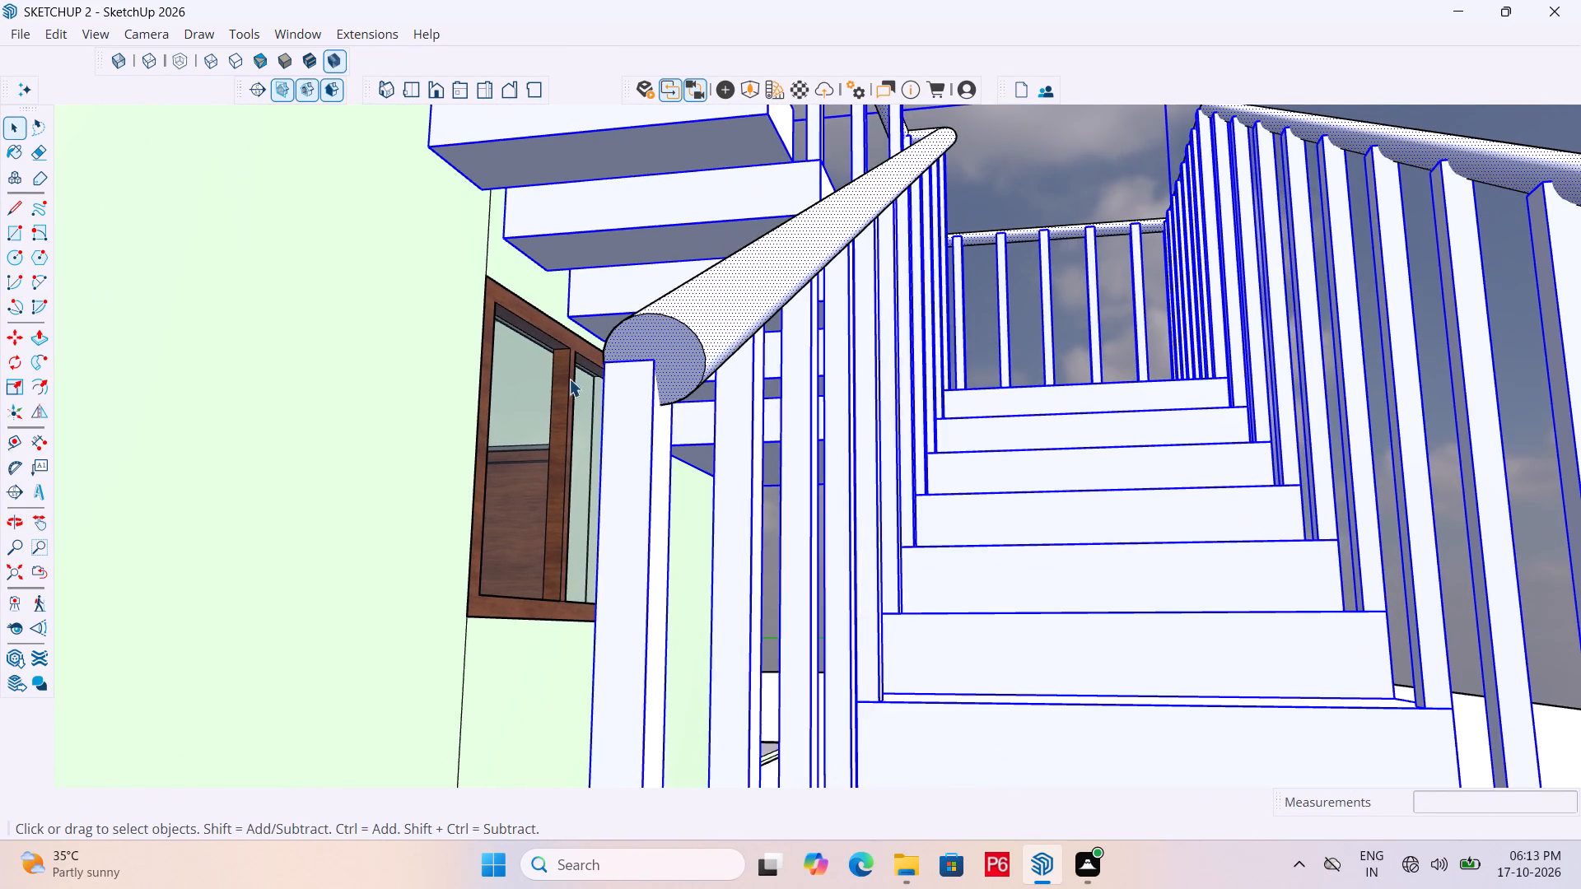
pyautogui.scroll(-6, 560, 384)
pyautogui.scroll(4, 764, 401)
pyautogui.scroll(5, 832, 356)
pyautogui.keyDown('ctrl'); pyautogui.click(841, 333); pyautogui.keyUp('ctrl')
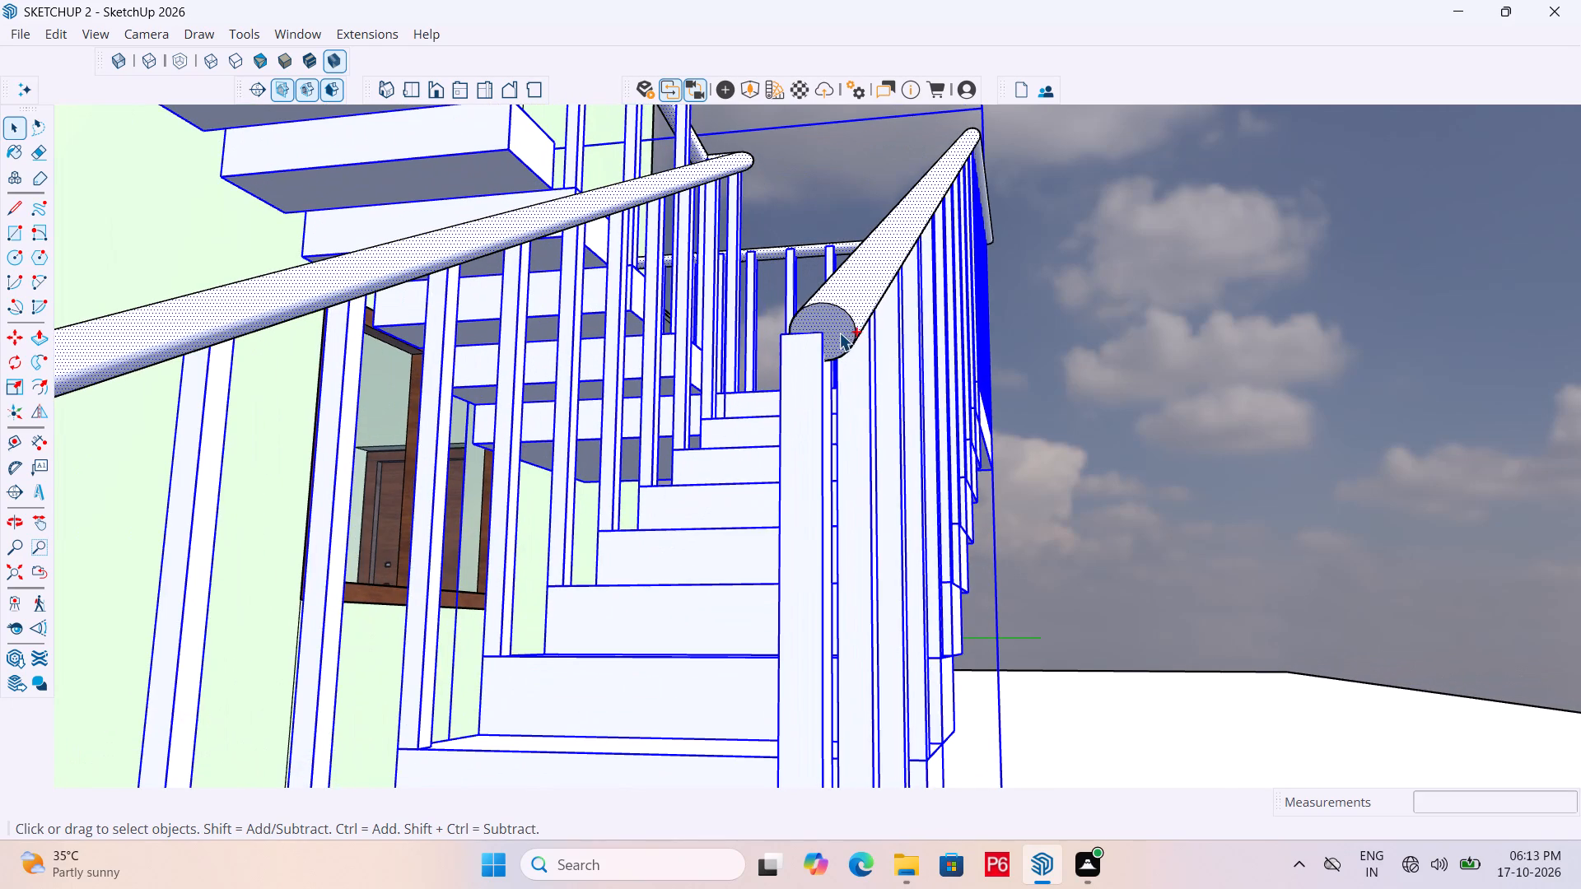
# Make one group from the selected stairs, posts and handrails.
pyautogui.scroll(-12, 911, 449)
pyautogui.rightClick(883, 541)
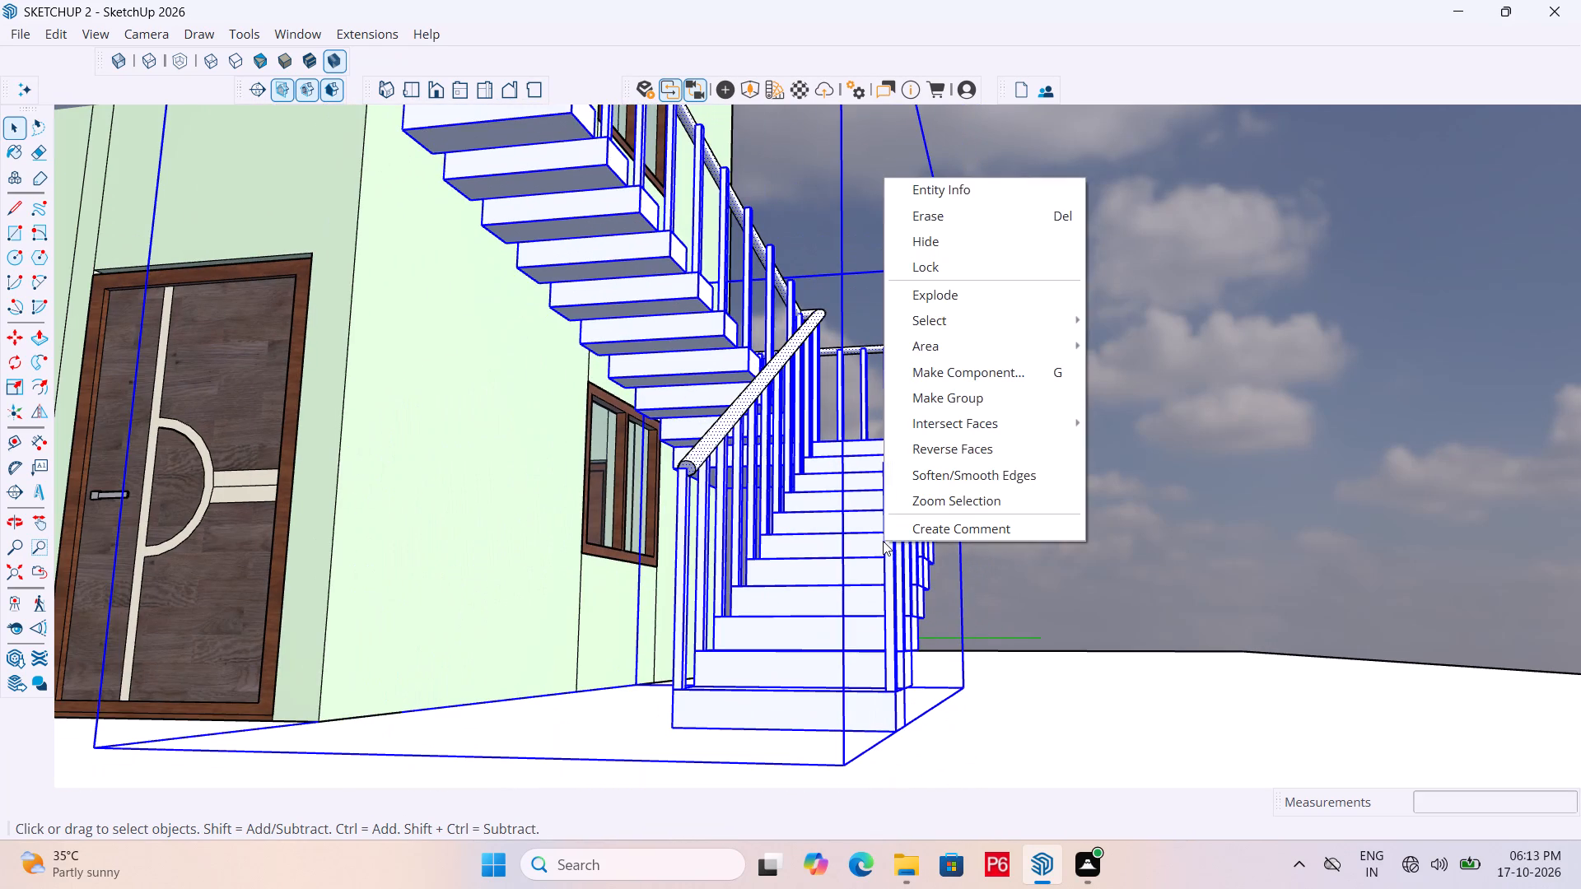
pyautogui.click(980, 395)
pyautogui.moveTo(761, 468); pyautogui.dragTo(752, 597, button='middle')
pyautogui.scroll(-2, 761, 468)
pyautogui.scroll(-3, 752, 597)
pyautogui.moveTo(749, 544); pyautogui.dragTo(661, 652, button='middle')
pyautogui.scroll(-6, 672, 539)
pyautogui.press('space')
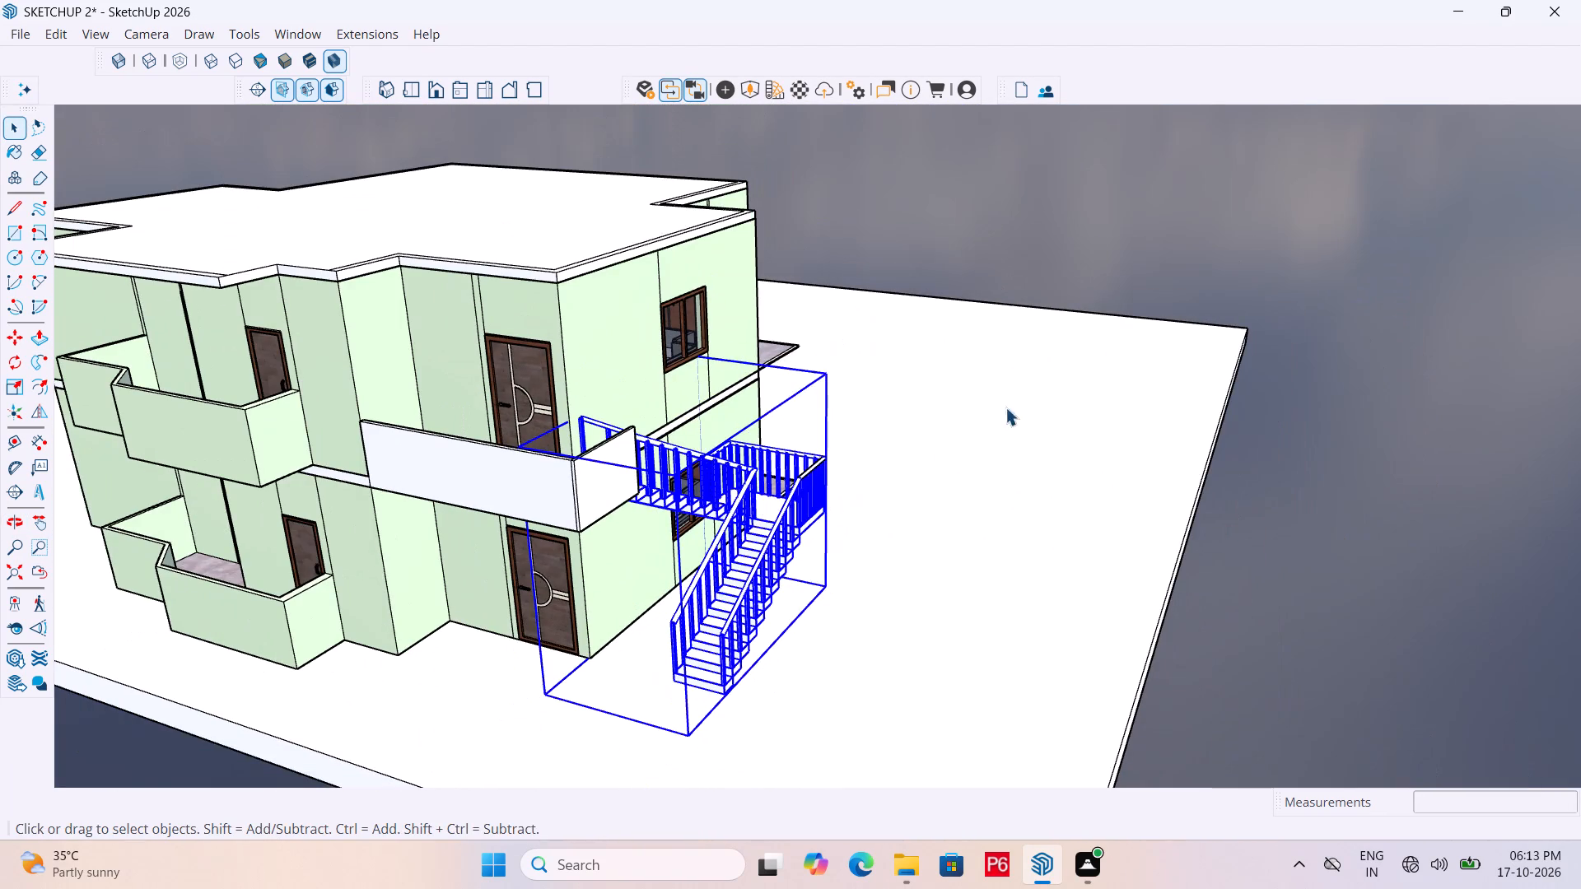
# Select the grouped staircase and examine how it meets the upper balcony from several sides.
pyautogui.click(1094, 280)
pyautogui.click(742, 593)
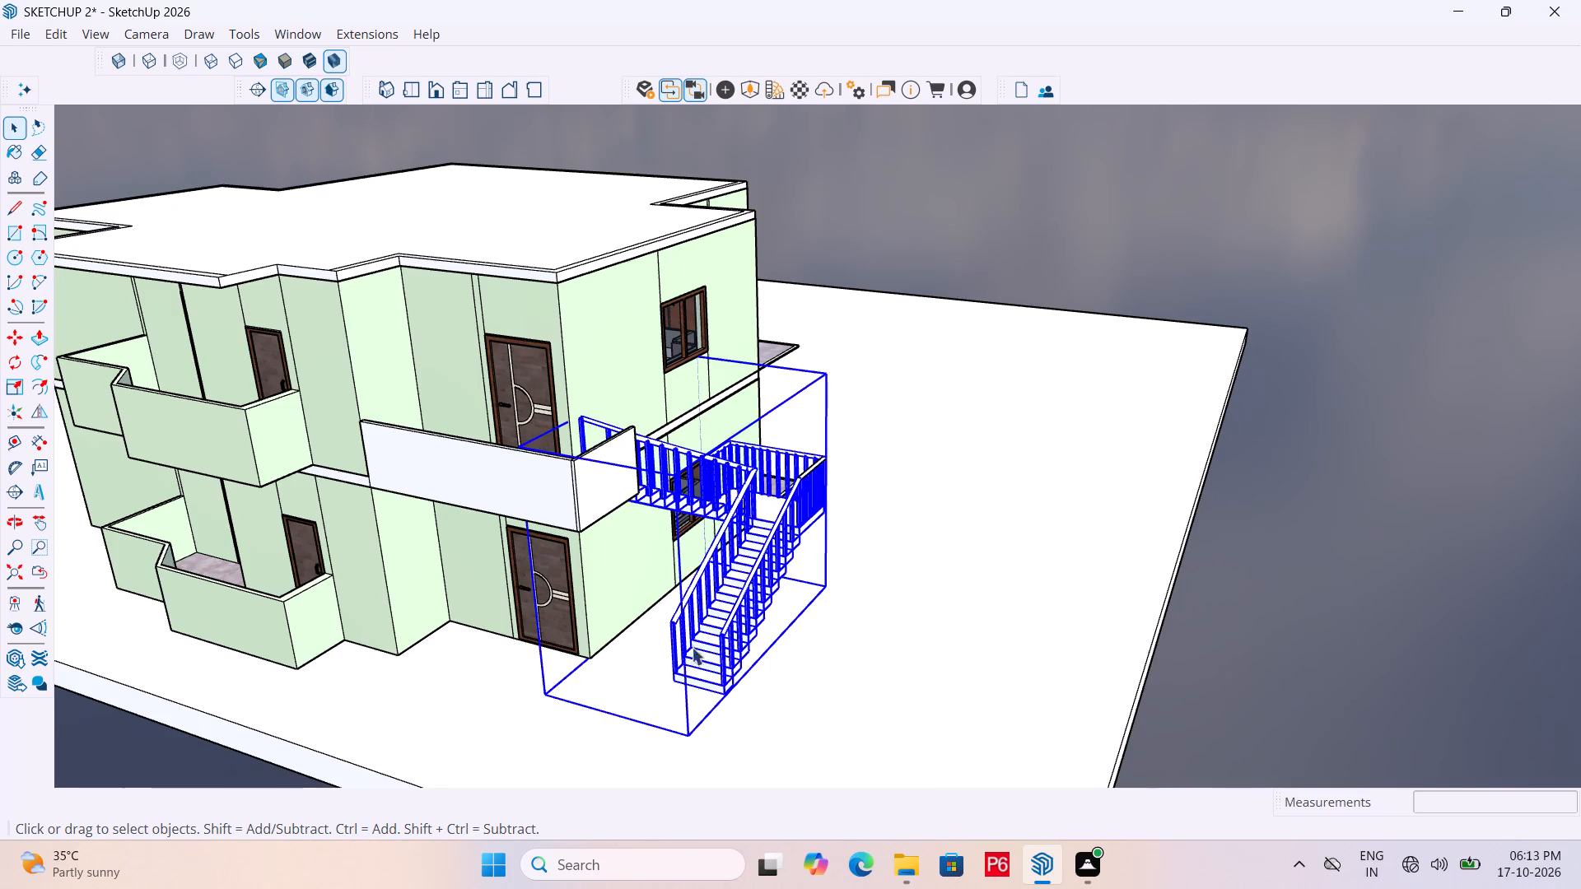
pyautogui.scroll(4, 674, 656)
pyautogui.scroll(-2, 745, 740)
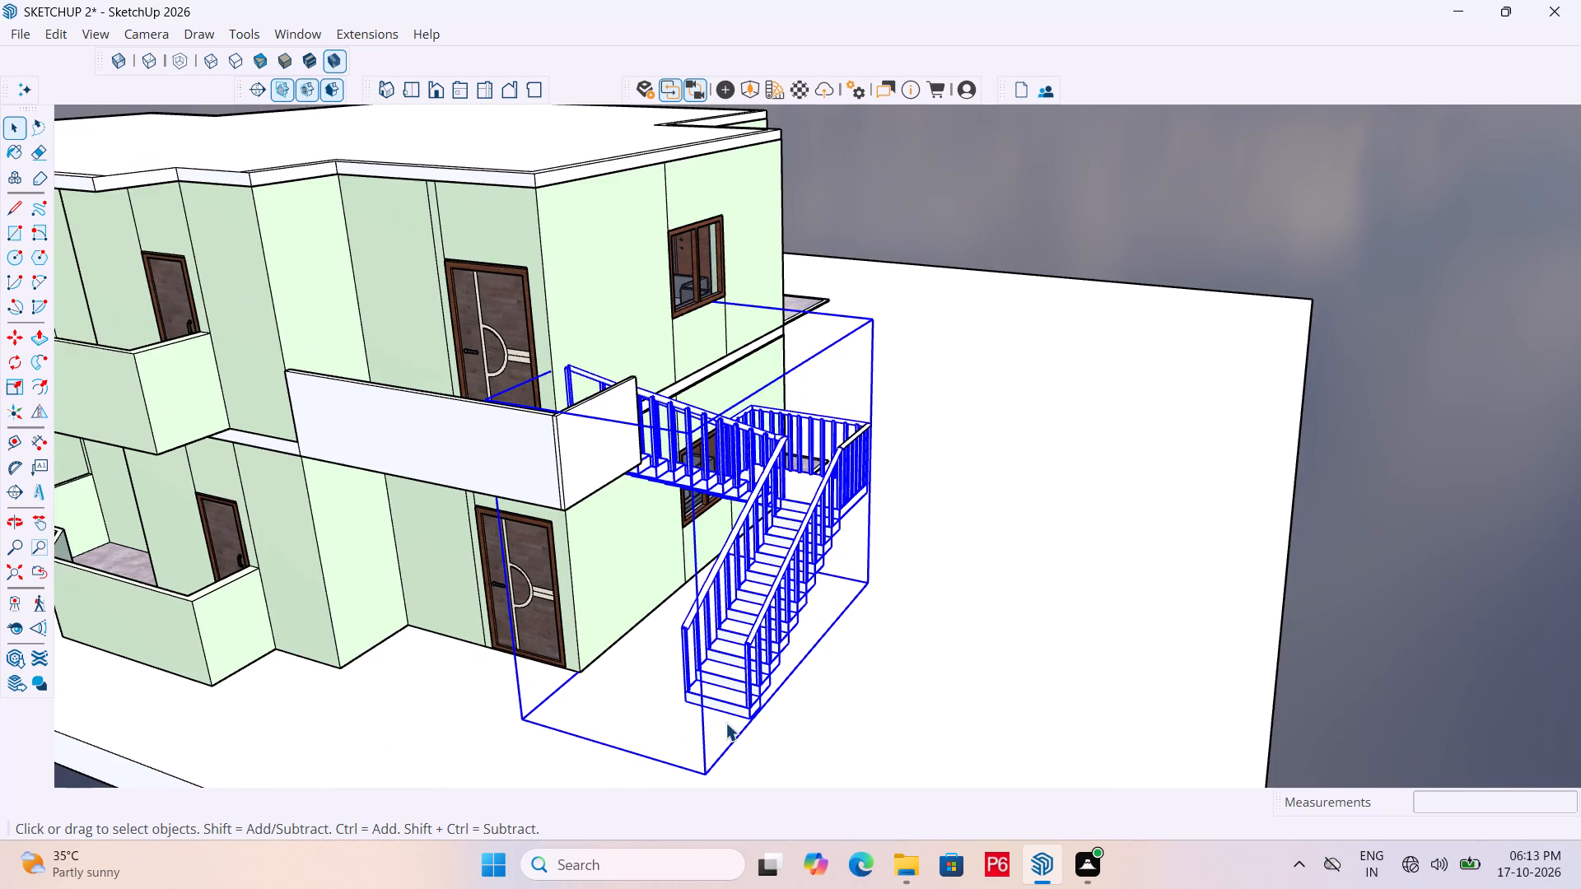
pyautogui.scroll(-4, 801, 680)
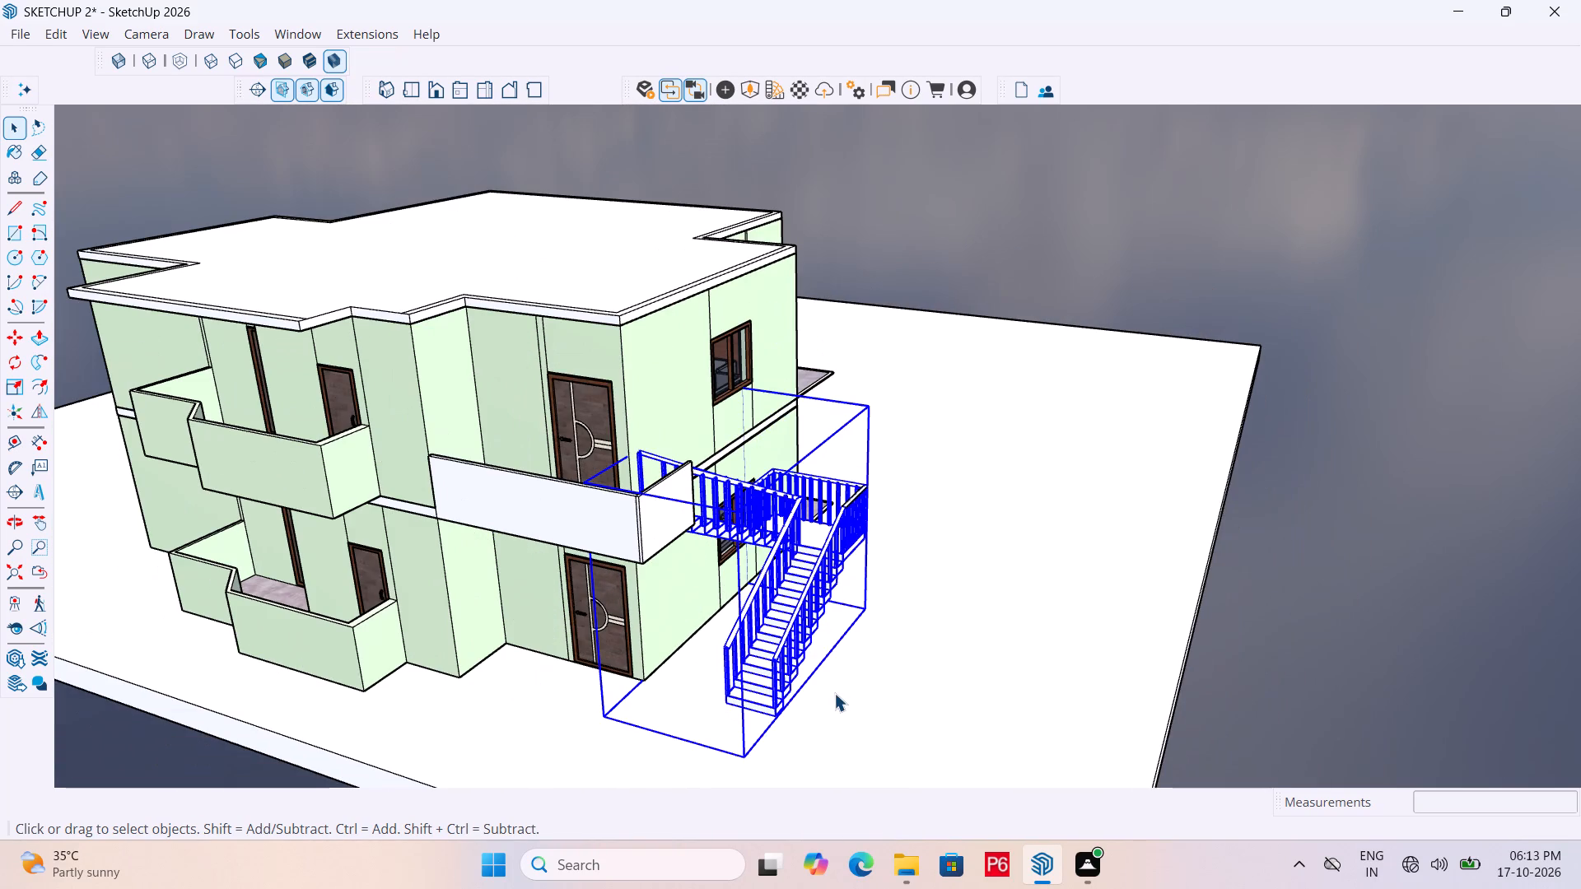
pyautogui.moveTo(800, 702); pyautogui.dragTo(551, 702, button='middle')
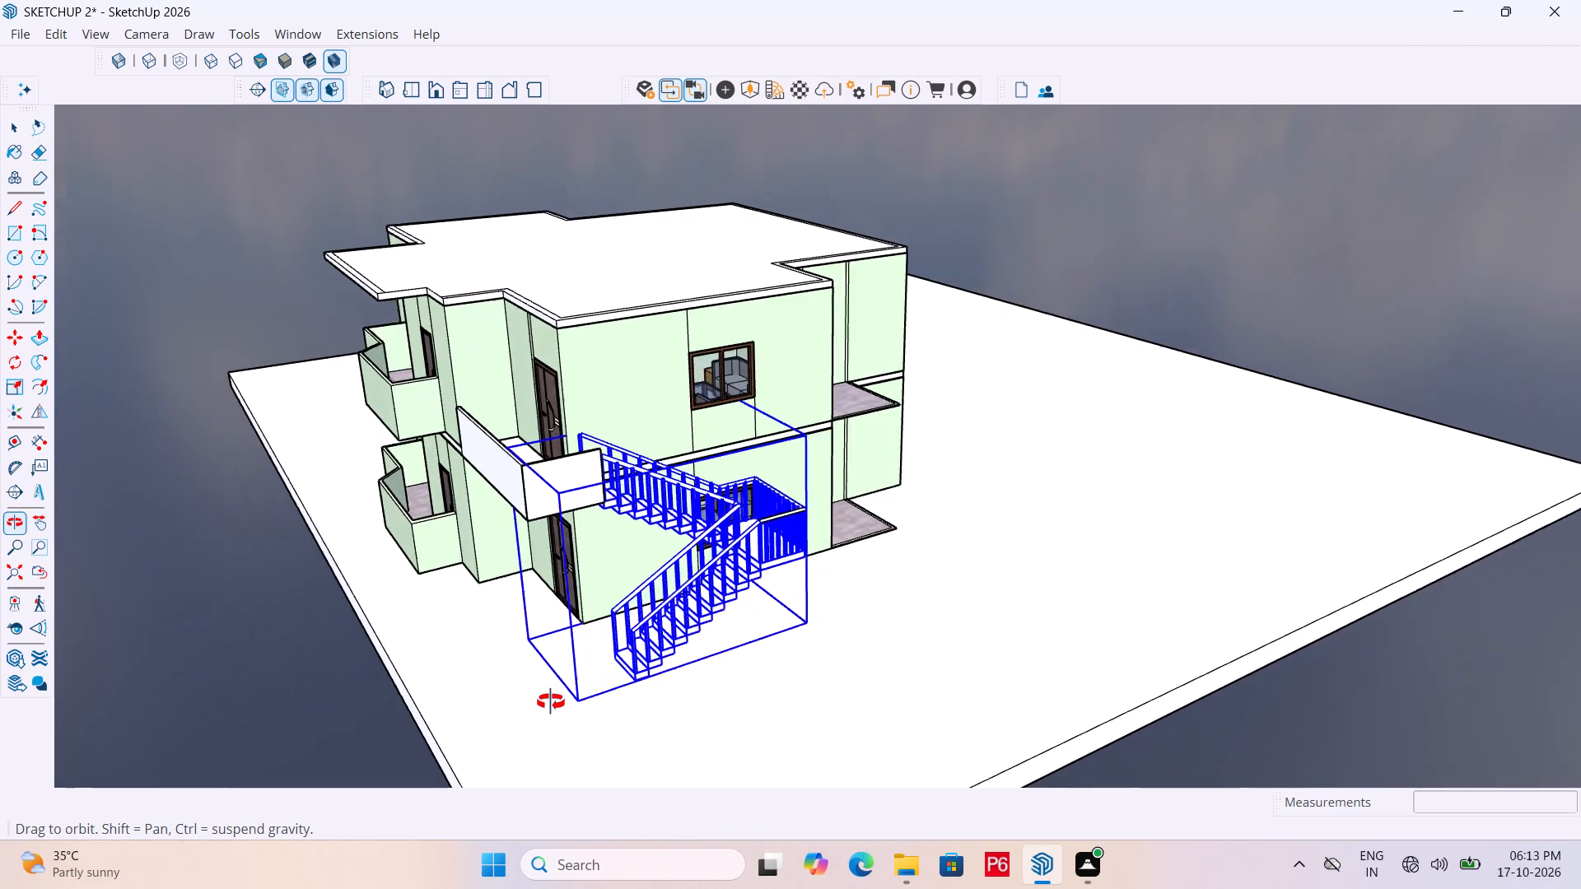
pyautogui.moveTo(551, 702); pyautogui.dragTo(620, 733, button='middle')
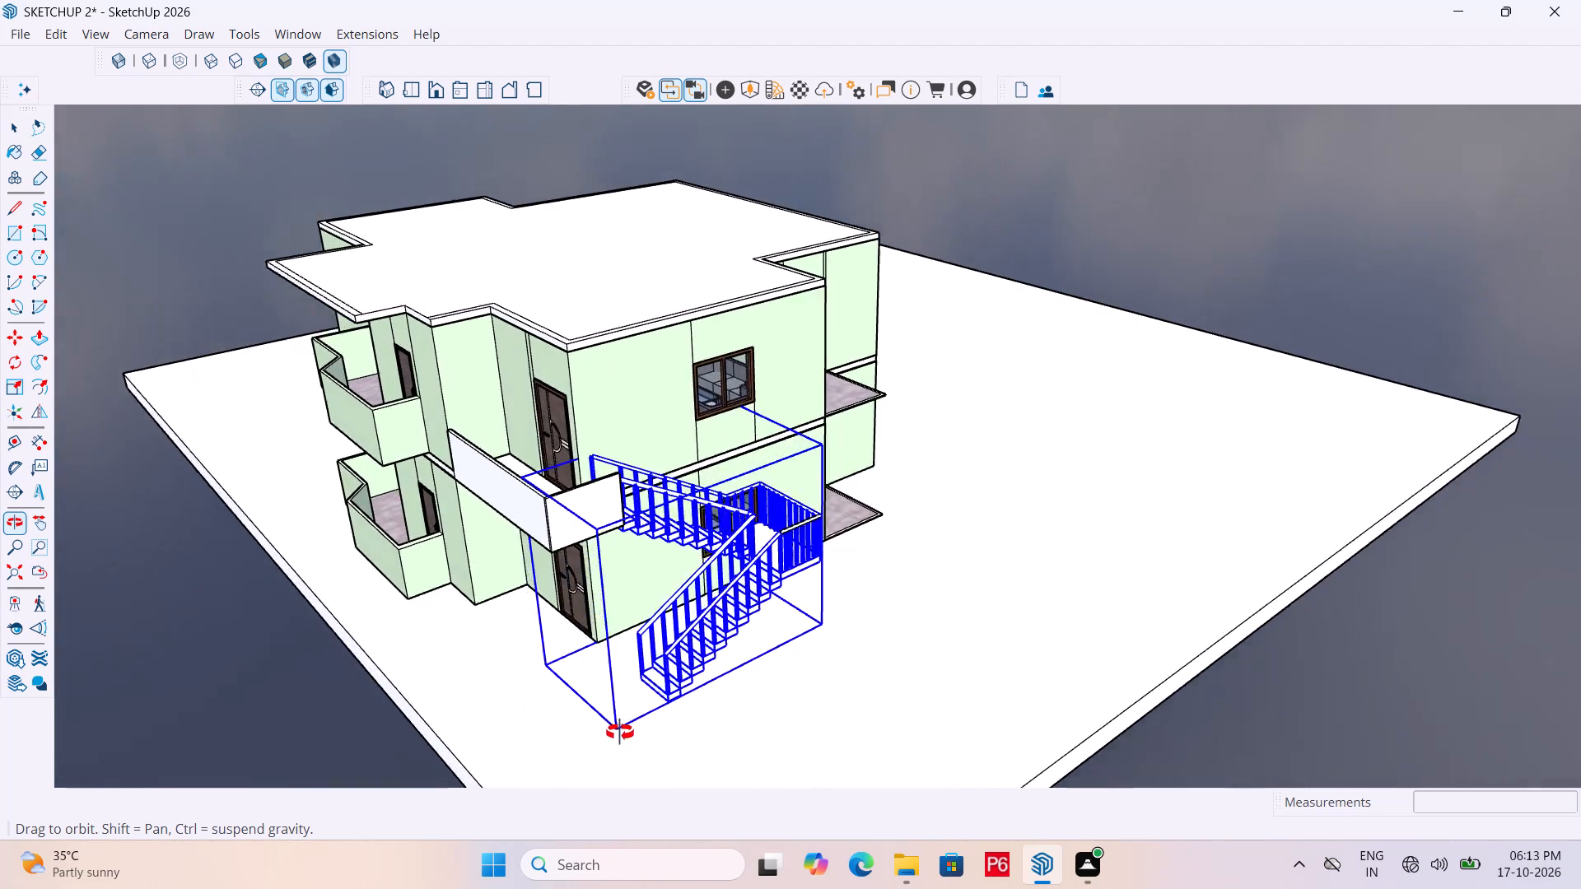
pyautogui.moveTo(620, 733); pyautogui.dragTo(1147, 799, button='middle')
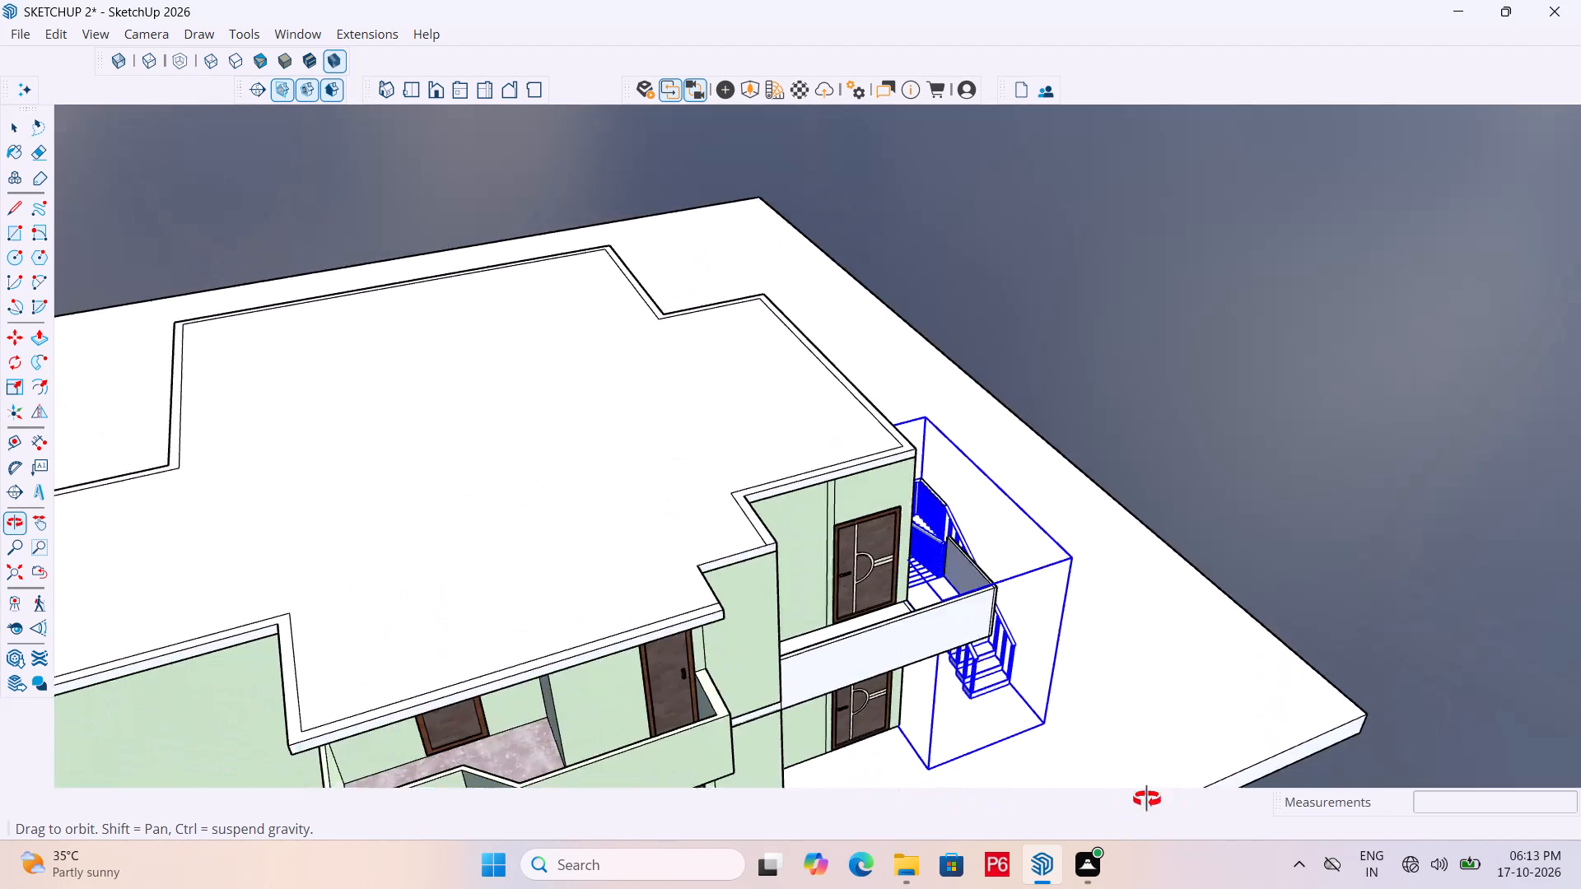
pyautogui.moveTo(1147, 799); pyautogui.dragTo(704, 796, button='middle')
# Open the upper balcony group and push the top of its stair-side parapet down 3 feet with Push/Pull.
pyautogui.scroll(6, 658, 573)
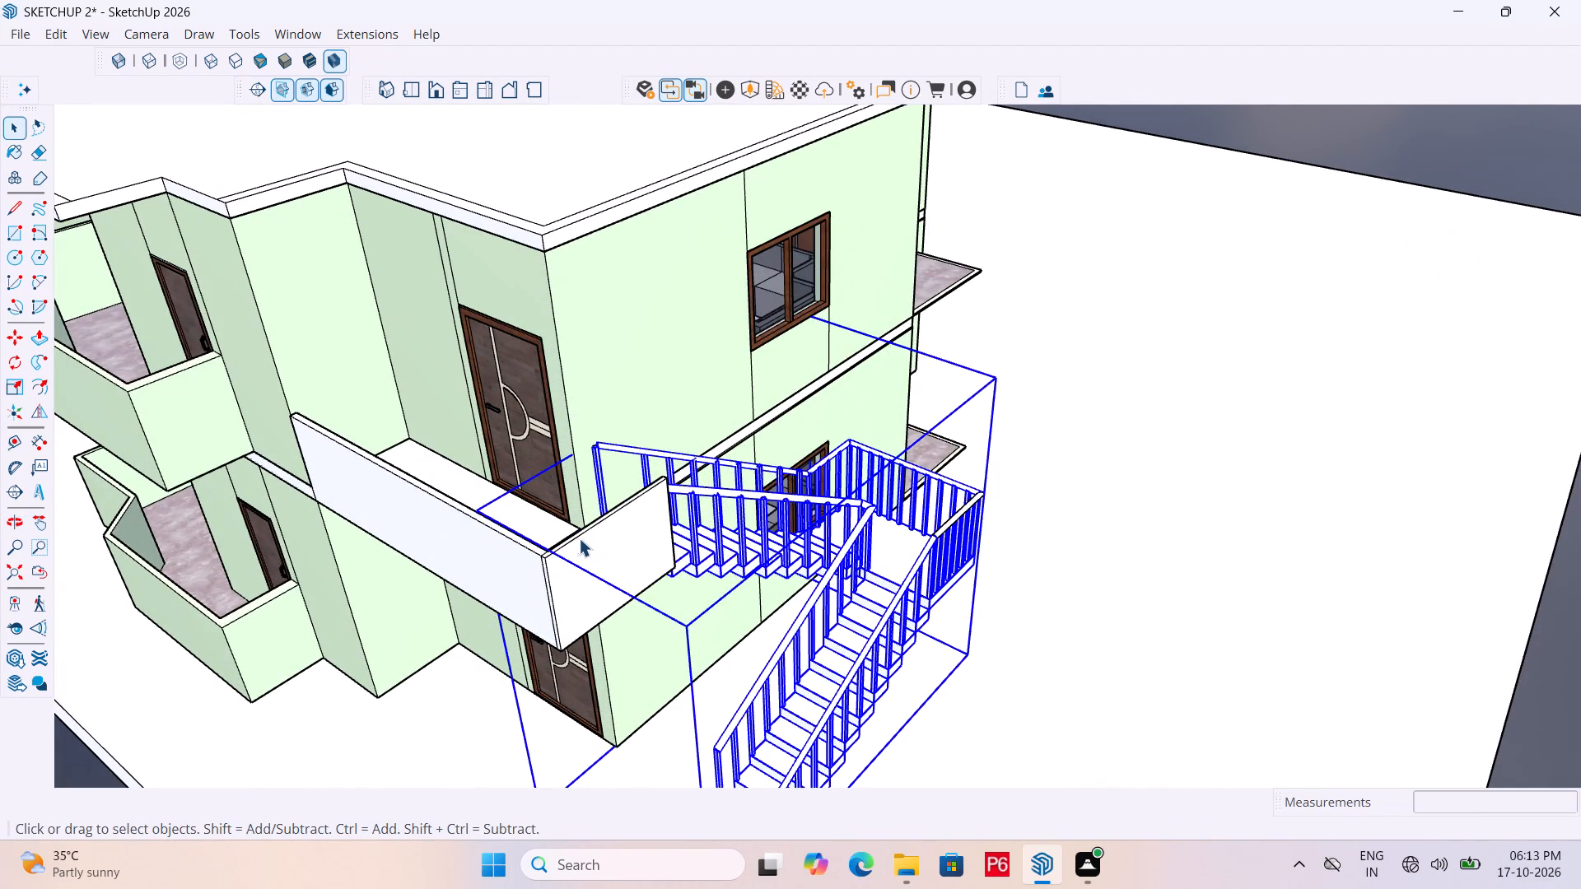
pyautogui.click(575, 538)
pyautogui.doubleClick(575, 538)
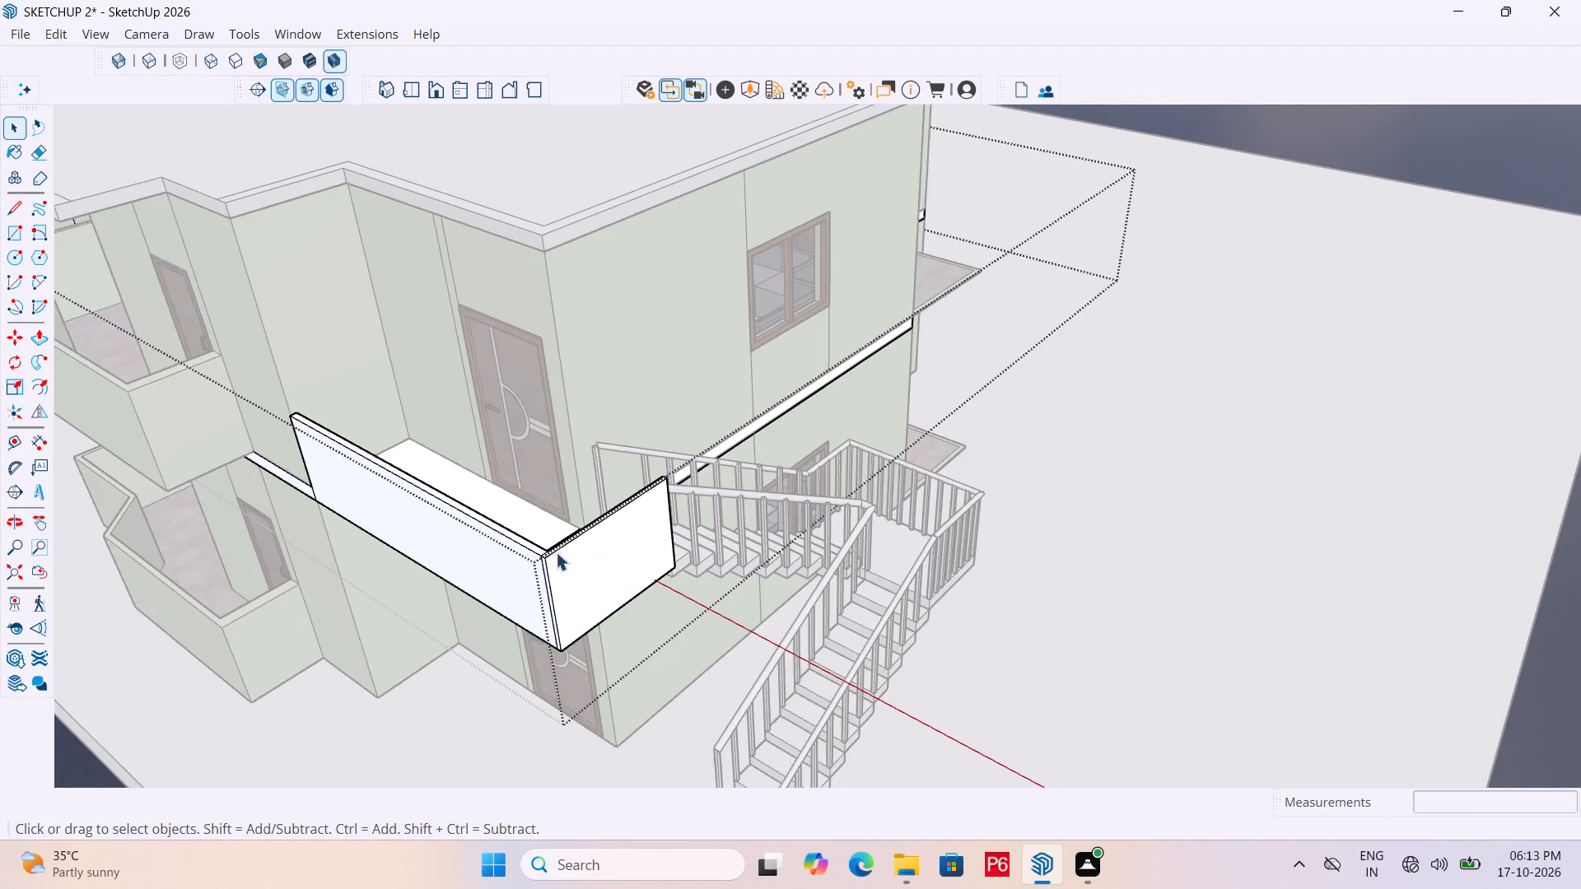
pyautogui.moveTo(556, 552); pyautogui.dragTo(618, 579, button='middle')
pyautogui.scroll(5, 619, 579)
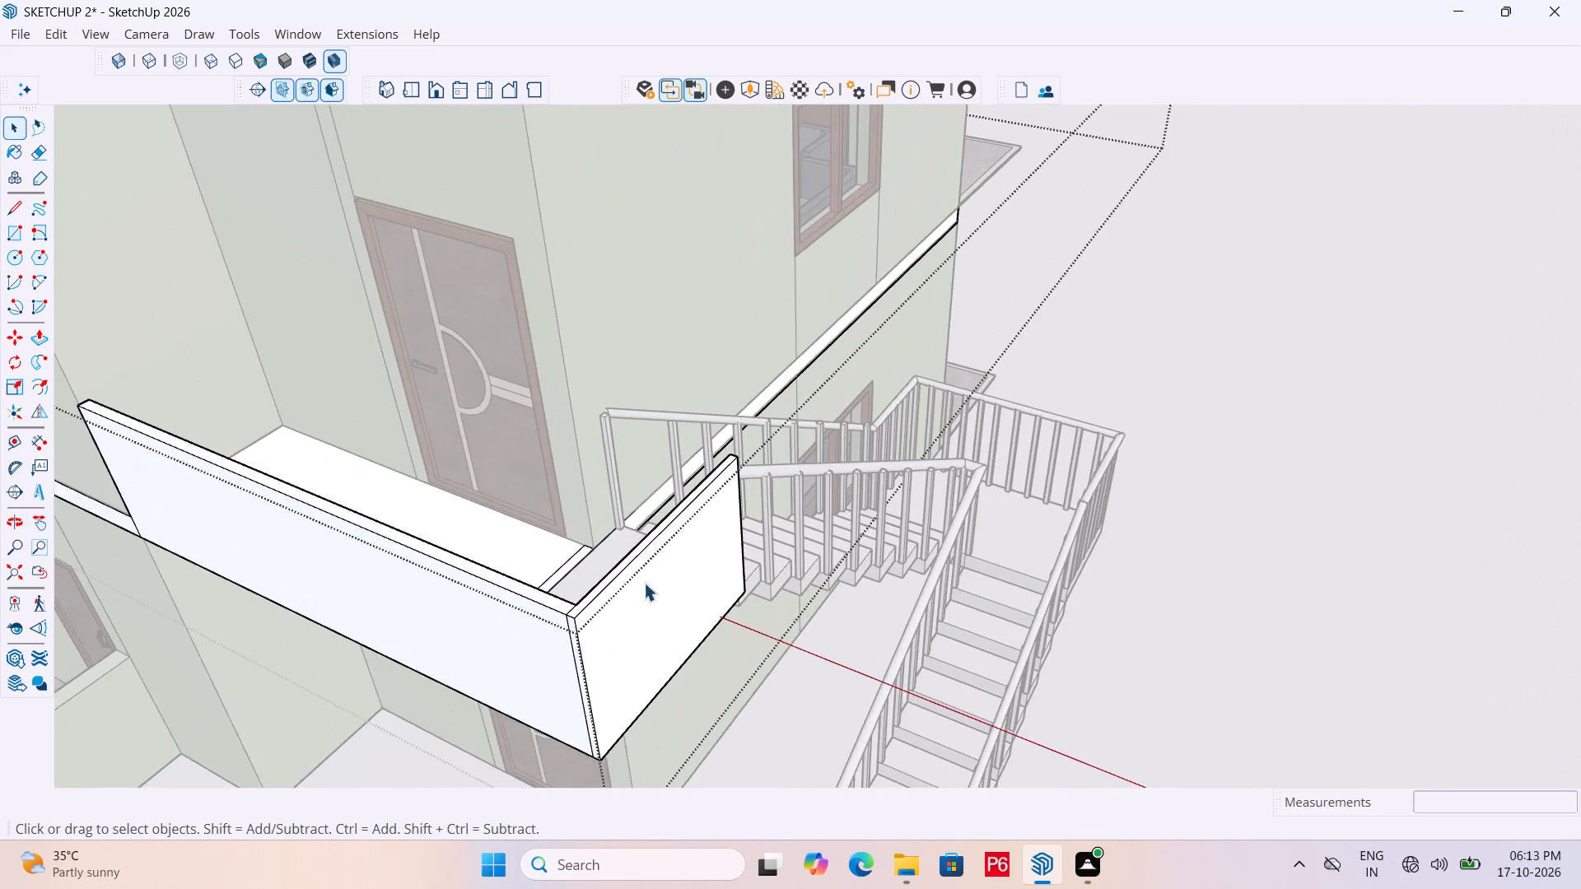
pyautogui.scroll(4, 621, 576)
pyautogui.press('p')
pyautogui.click(595, 586)
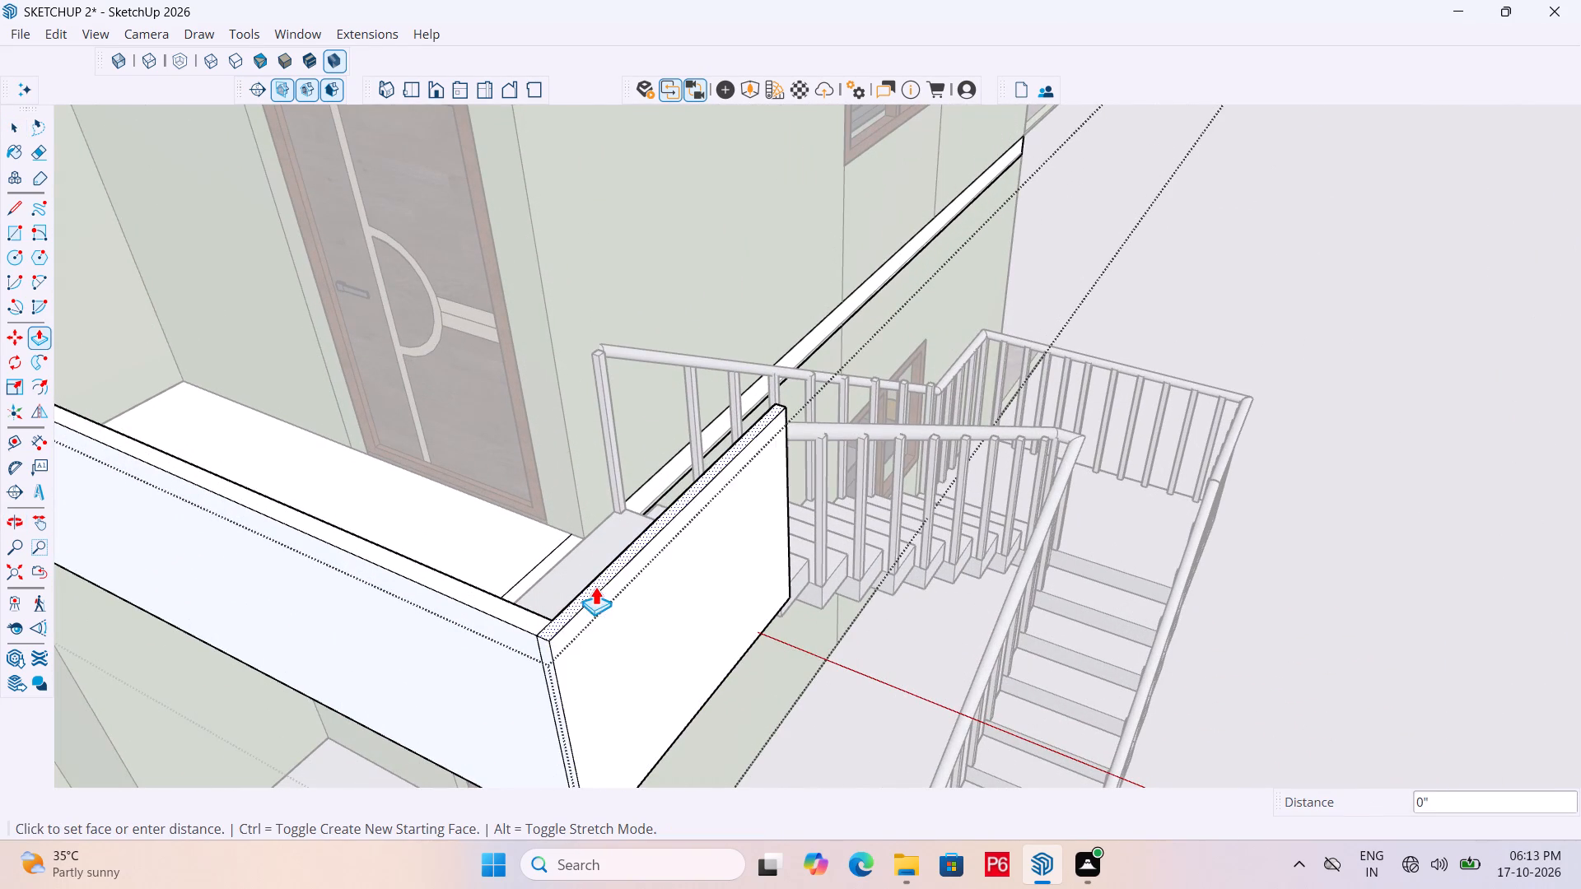
pyautogui.click(462, 543)
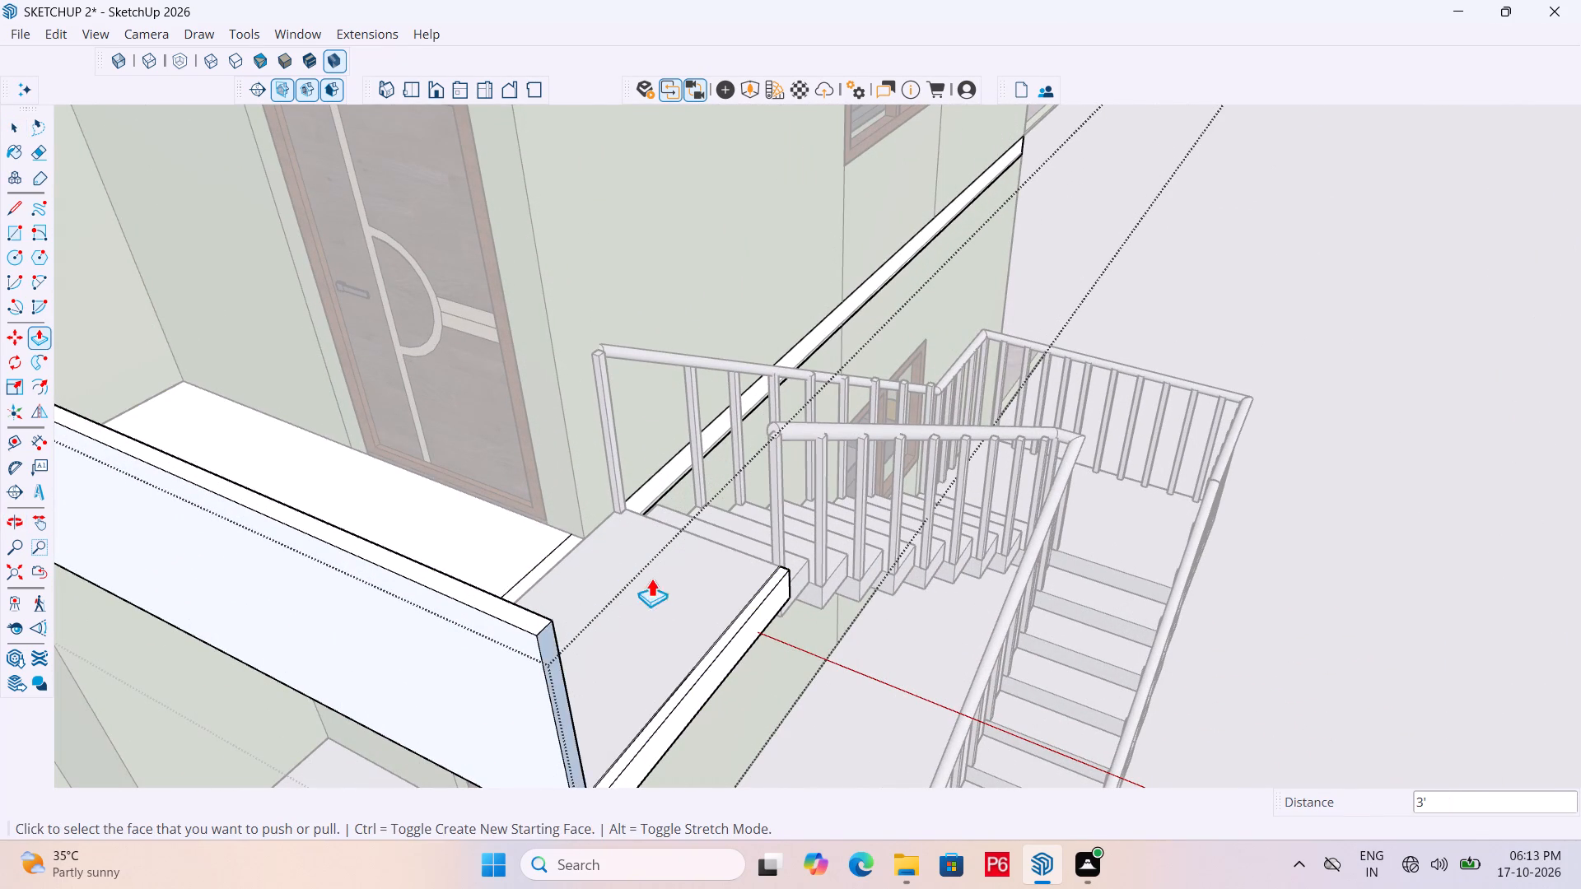
# Remove the low parapet strip left along the balcony's stair-side edge by pushing its face 7 inches.
pyautogui.moveTo(680, 629); pyautogui.dragTo(478, 555, button='middle')
pyautogui.moveTo(275, 555); pyautogui.dragTo(501, 581, button='middle')
pyautogui.click(571, 666)
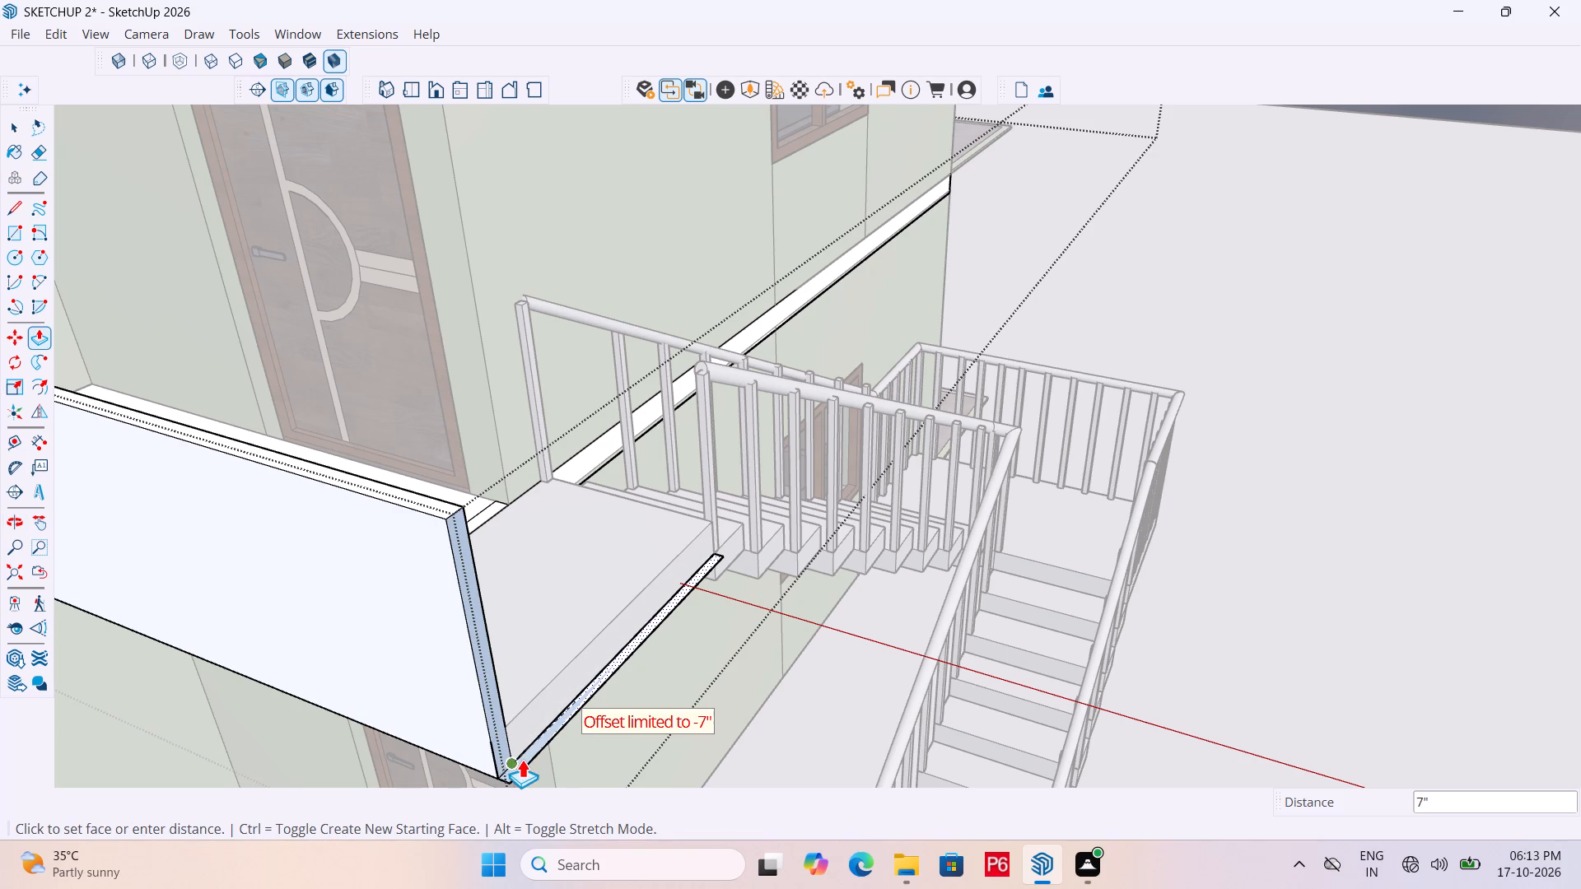
pyautogui.click(522, 759)
# Push/Pull the exposed end face of the balcony's front parapet by about 15/16 inch.
pyautogui.scroll(-4, 525, 578)
pyautogui.moveTo(487, 621); pyautogui.dragTo(403, 590, button='middle')
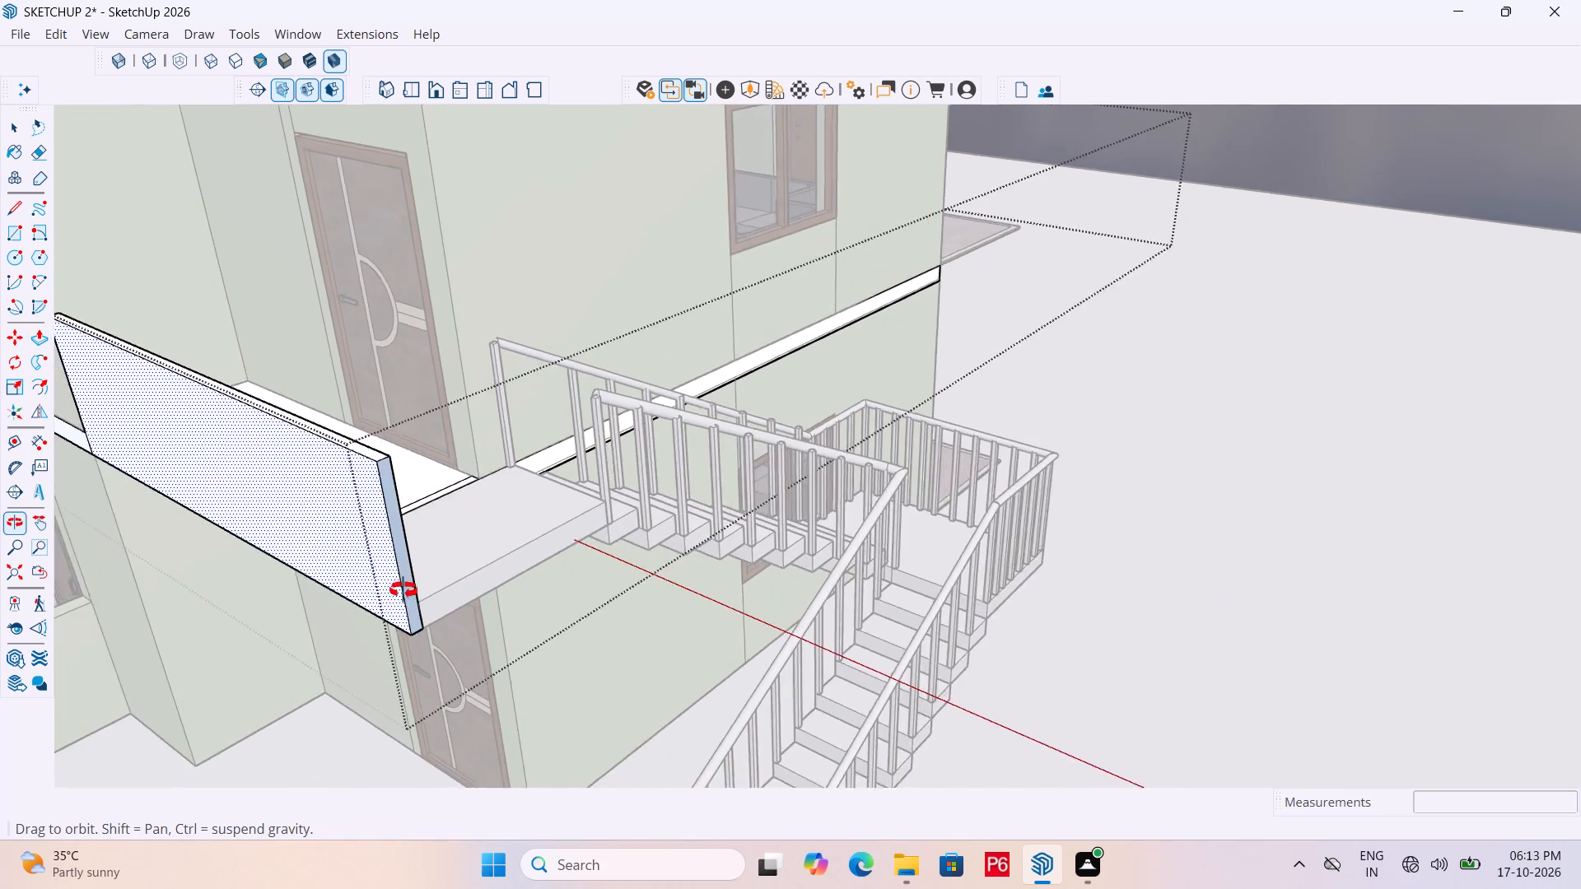
pyautogui.moveTo(403, 590); pyautogui.dragTo(402, 583, button='middle')
pyautogui.scroll(4, 402, 584)
pyautogui.click(404, 583)
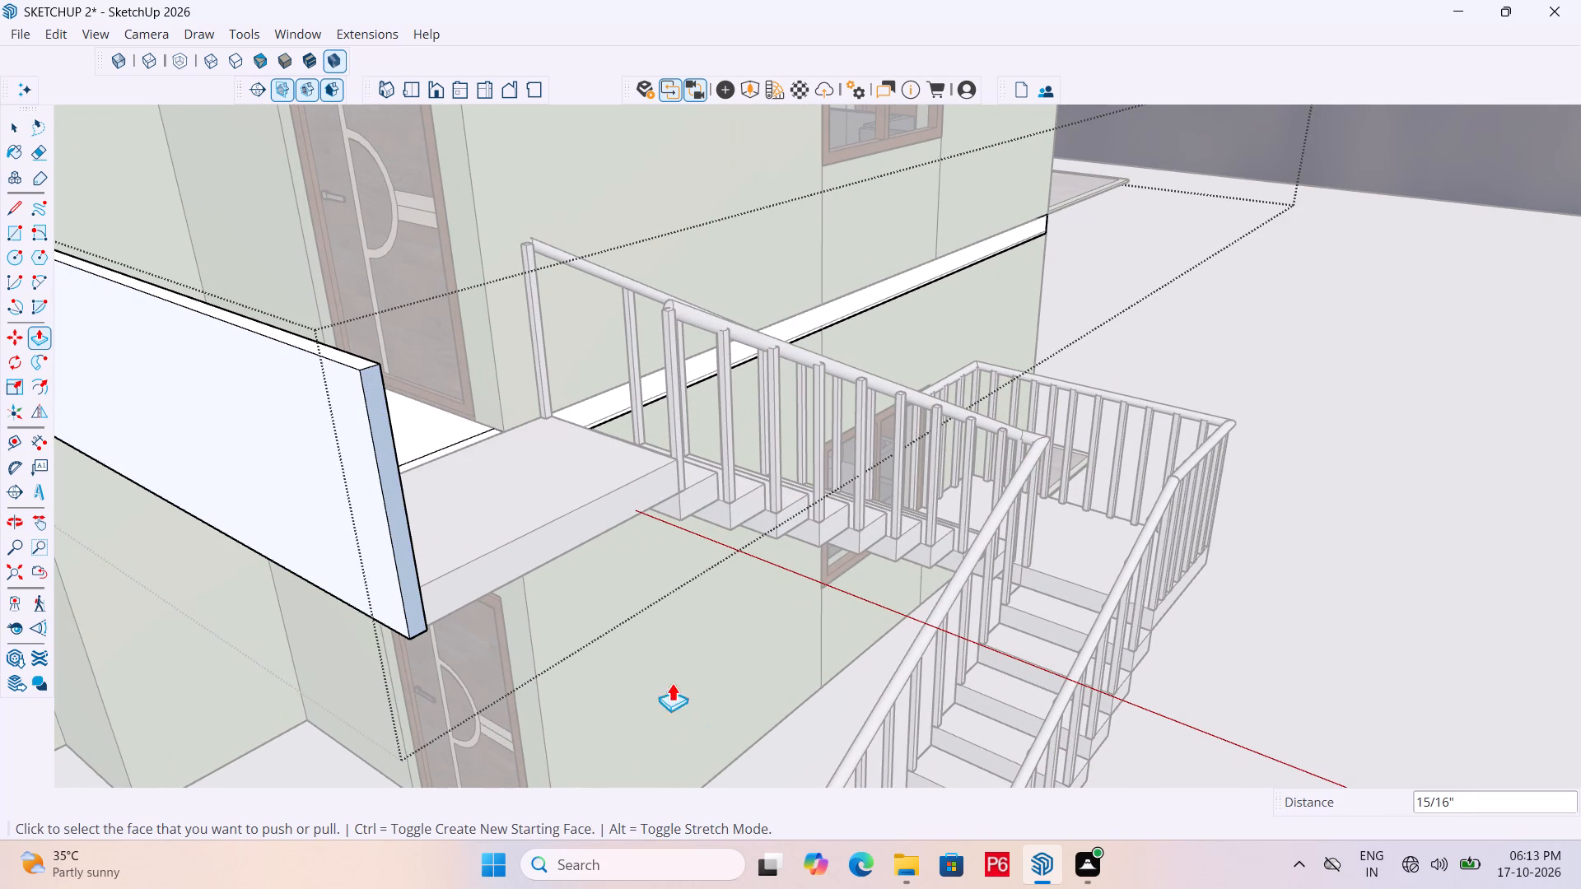
# Push/Pull the balcony front parapet's end face outward by about 5 feet to run along the stair landing.
pyautogui.moveTo(415, 603); pyautogui.dragTo(424, 604)
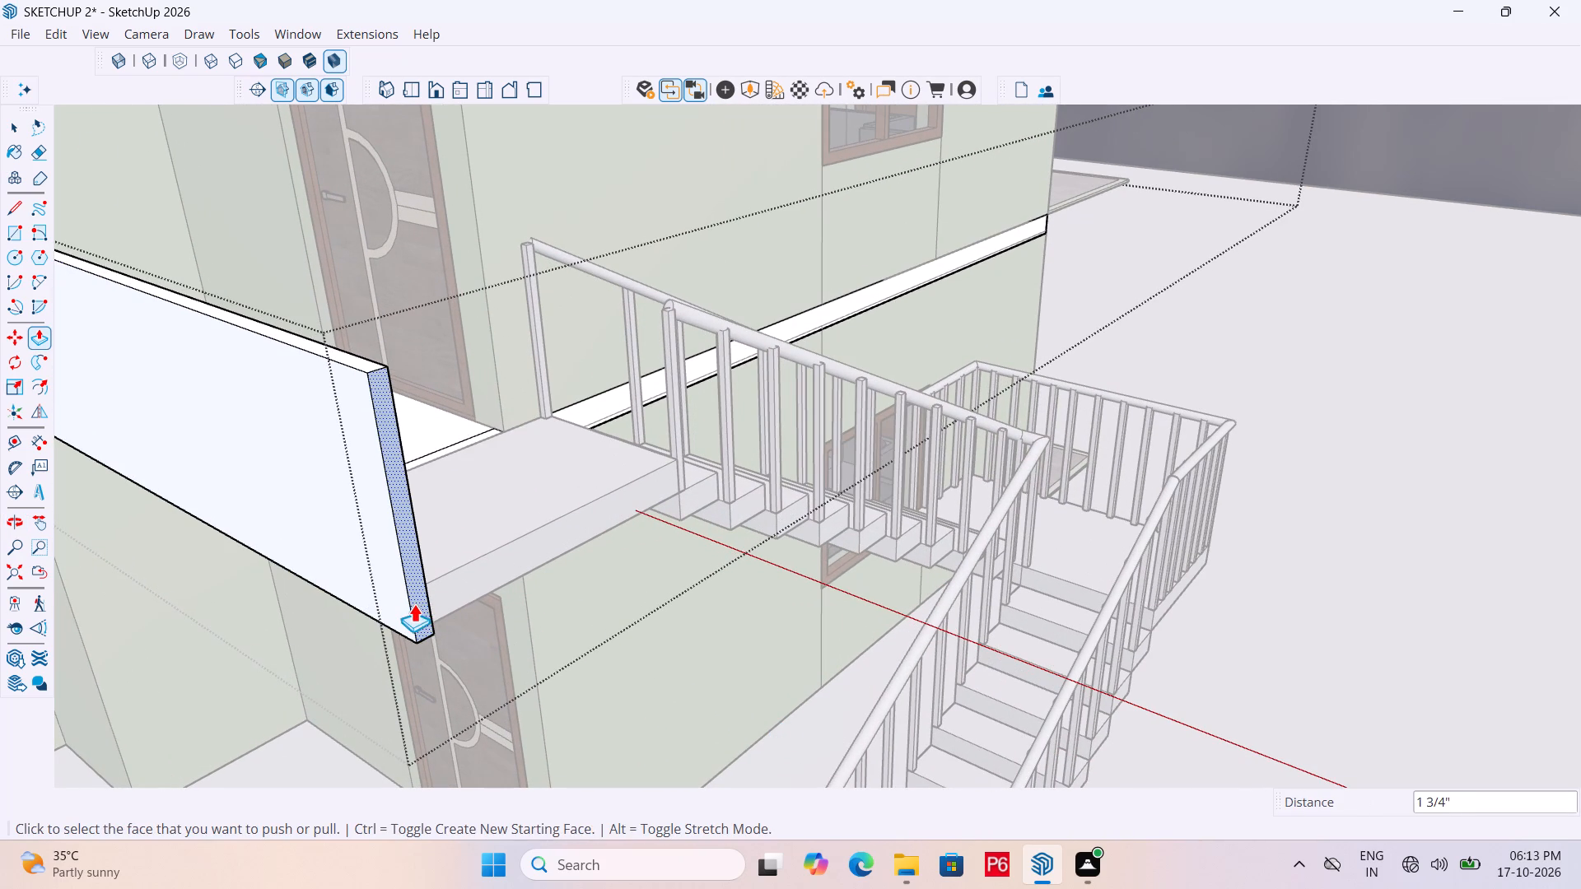
pyautogui.click(420, 607)
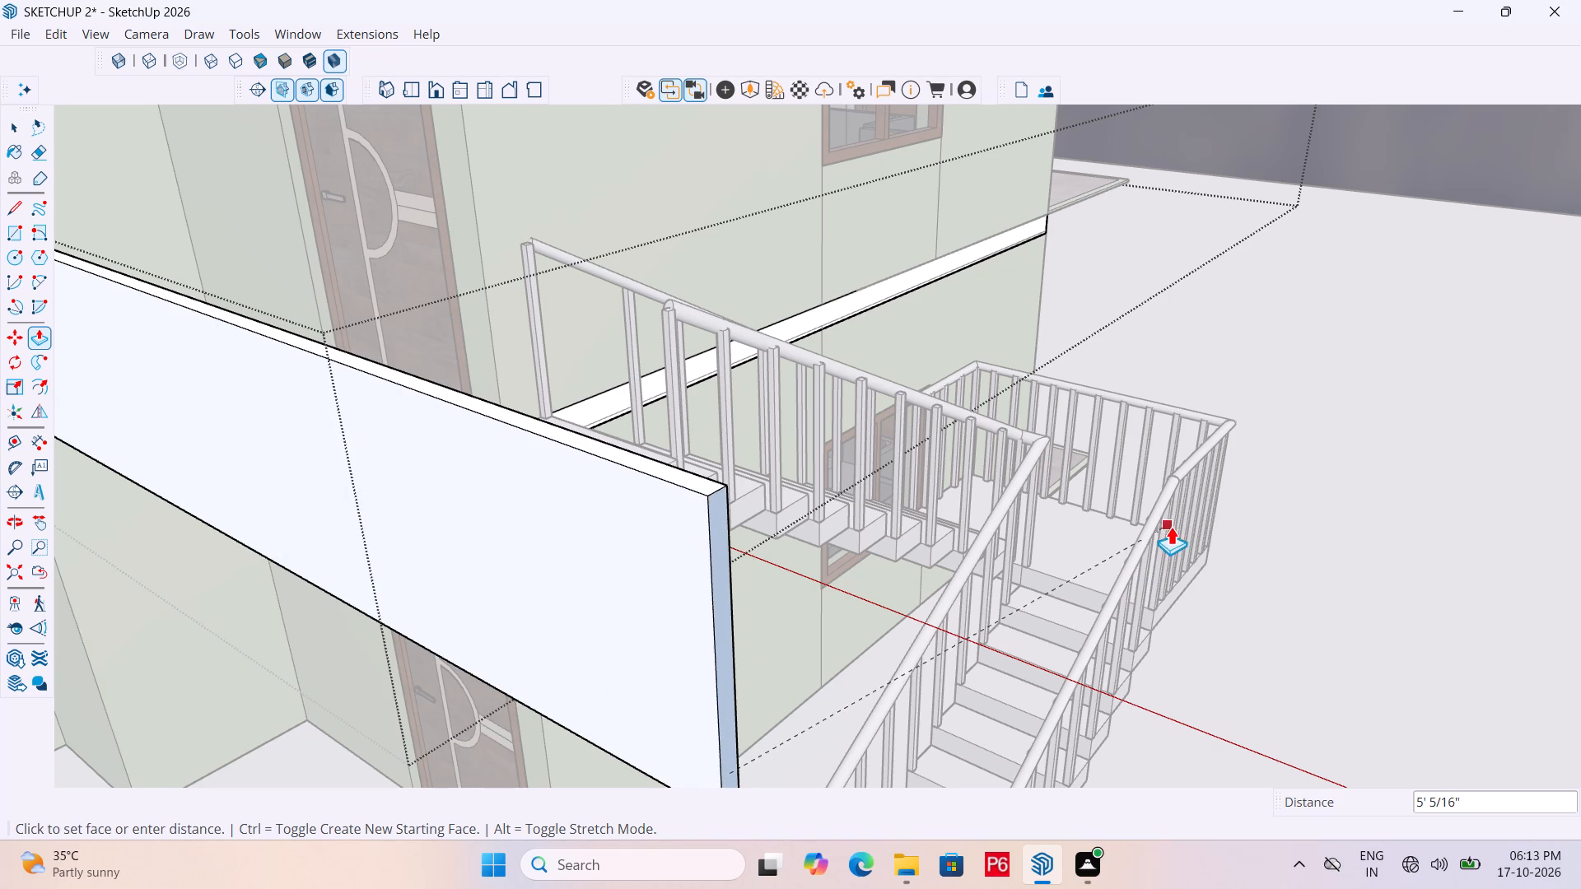
pyautogui.click(1160, 519)
pyautogui.scroll(-3, 610, 495)
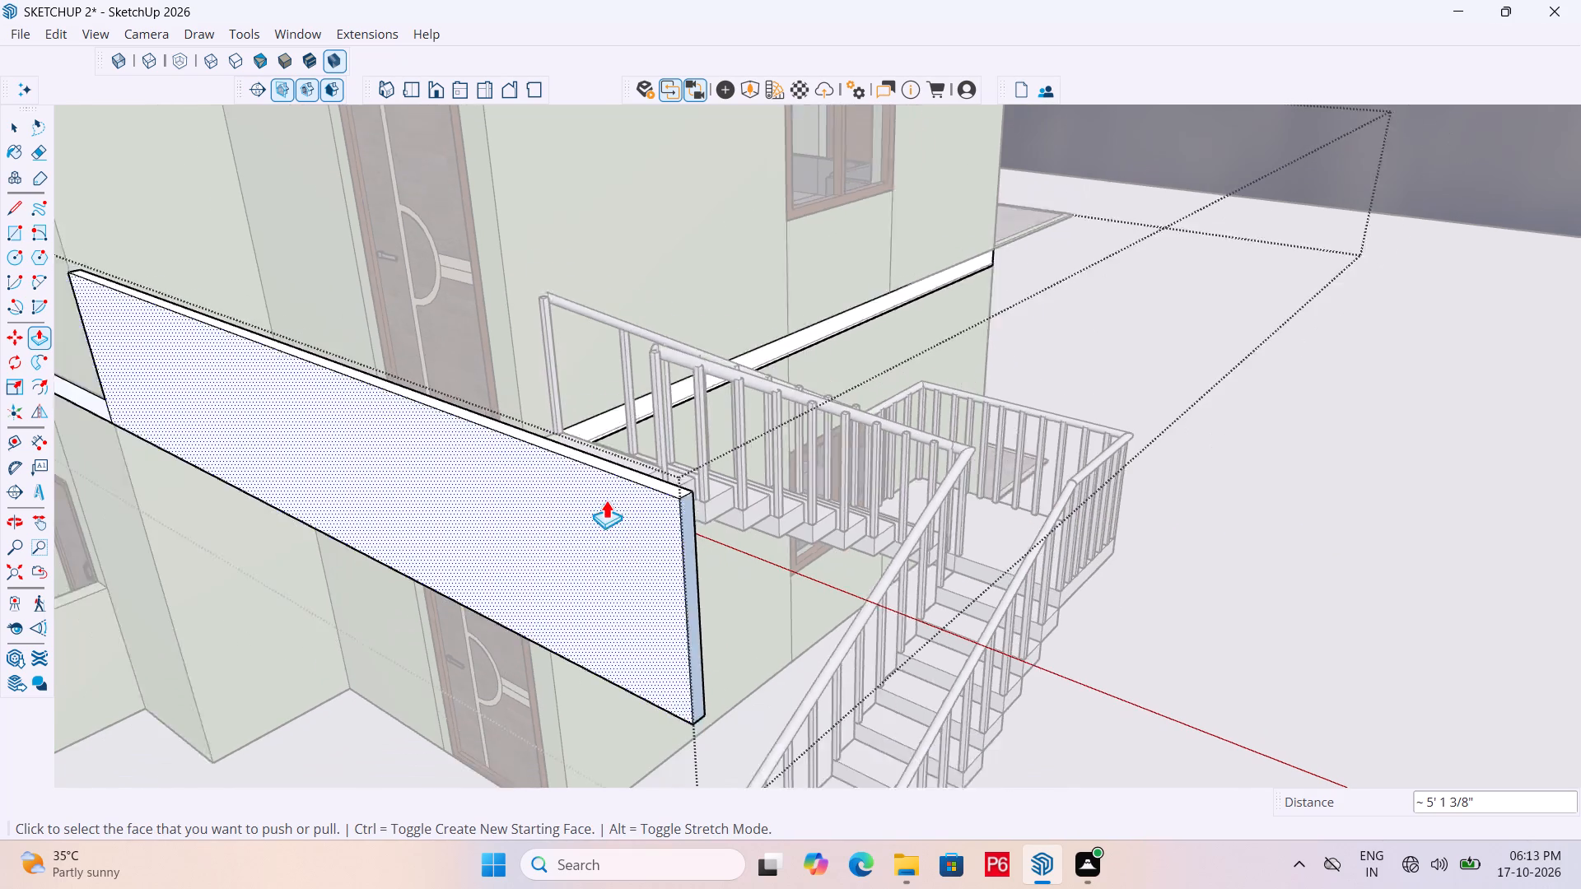
pyautogui.scroll(-3, 606, 500)
pyautogui.scroll(-3, 718, 563)
pyautogui.moveTo(716, 562); pyautogui.dragTo(684, 556, button='middle')
pyautogui.scroll(-5, 680, 555)
pyautogui.moveTo(699, 601); pyautogui.dragTo(380, 610, button='middle')
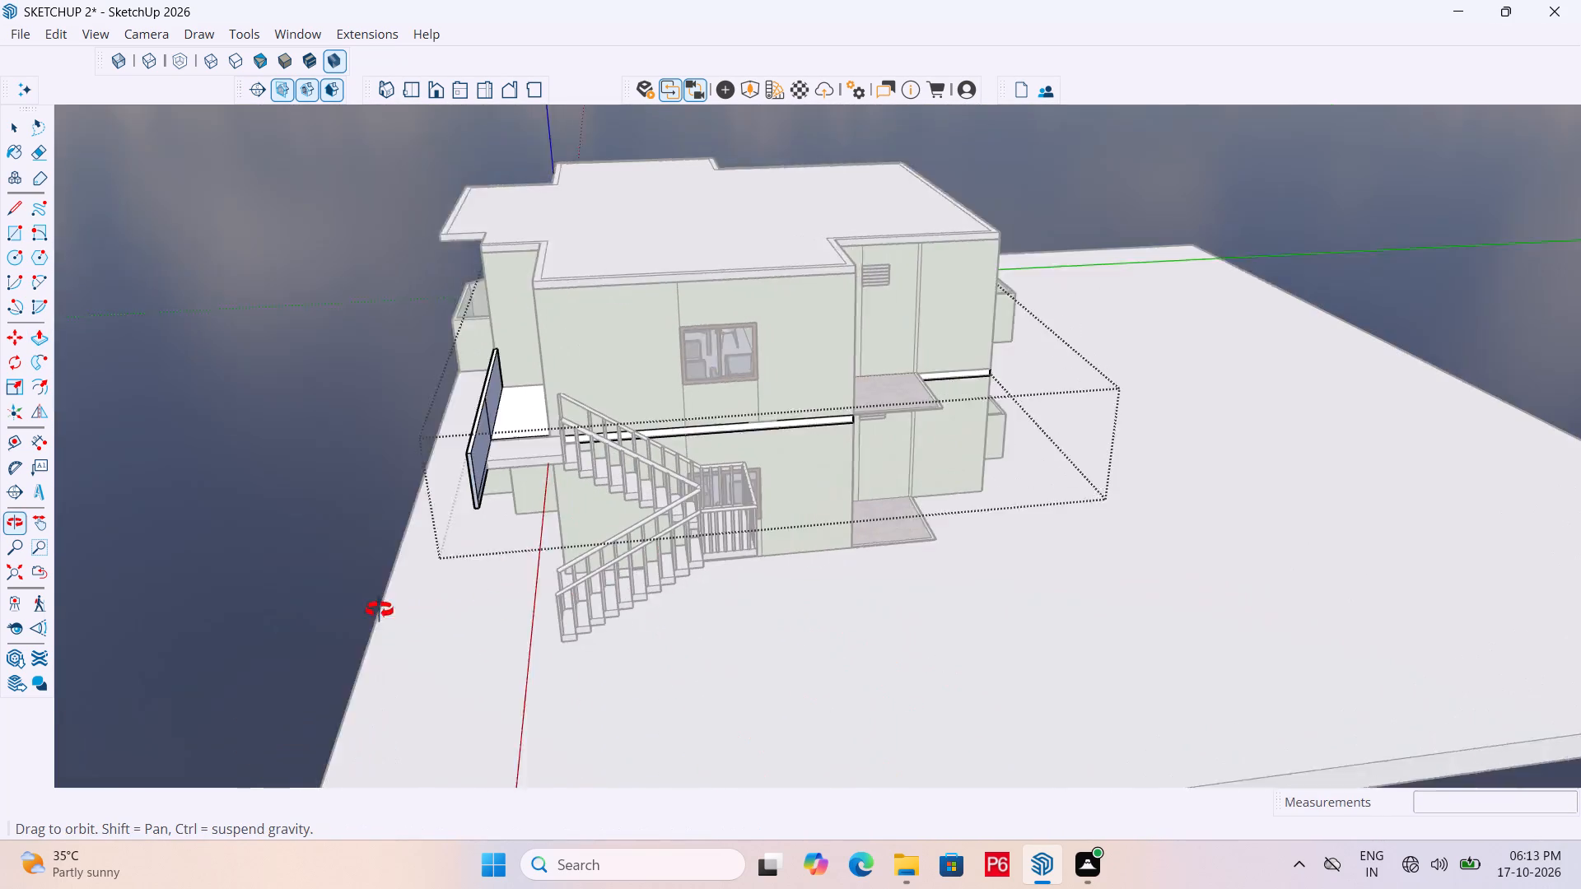
pyautogui.moveTo(380, 610); pyautogui.dragTo(347, 607, button='middle')
pyautogui.scroll(2, 410, 493)
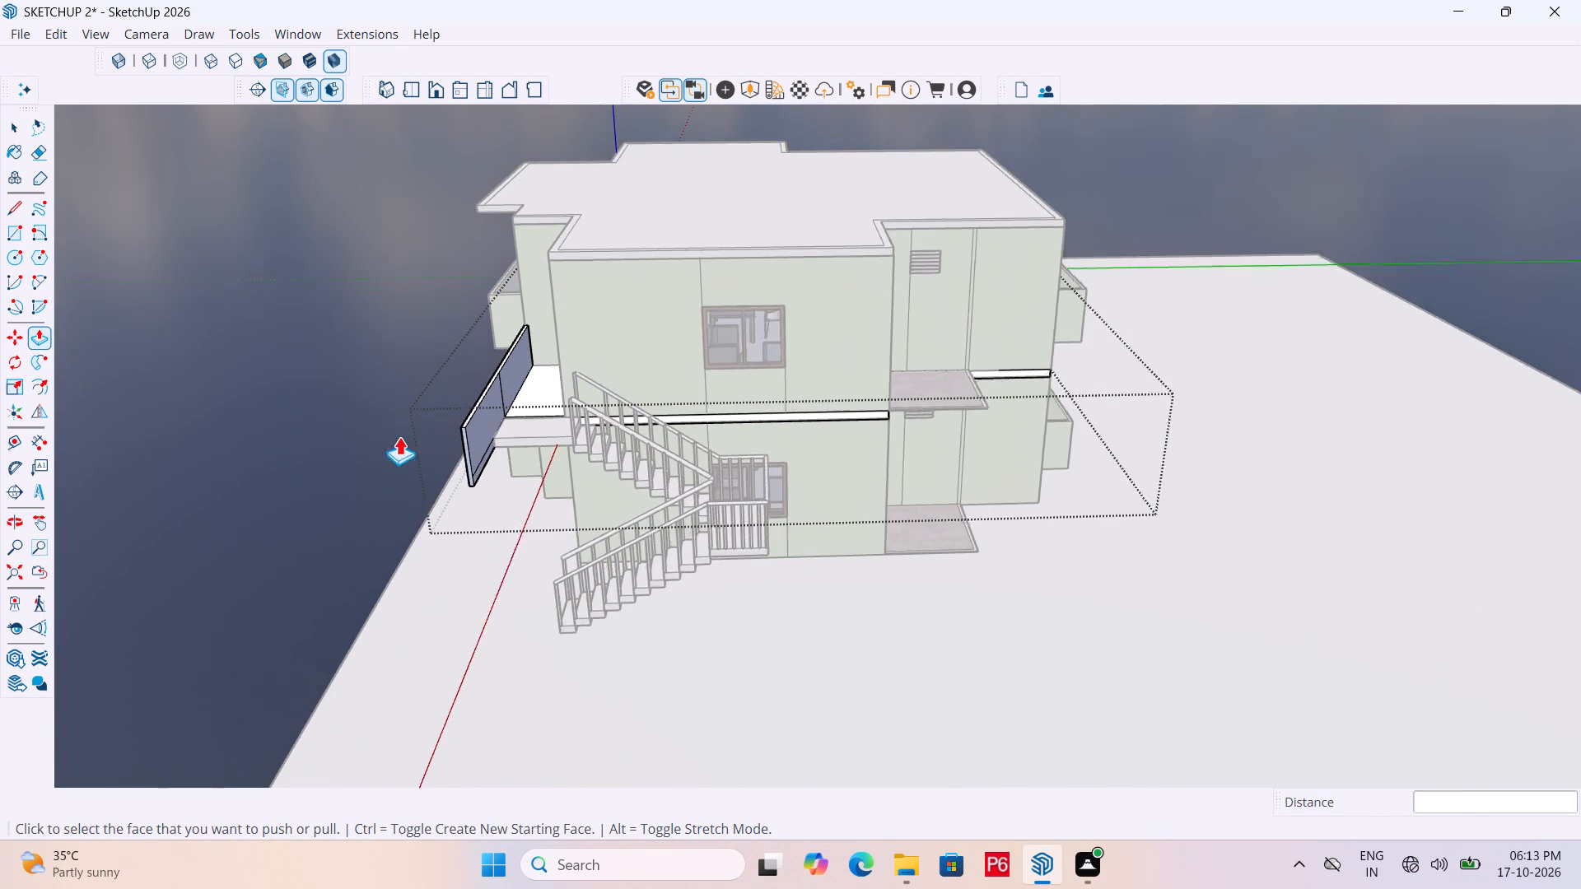
pyautogui.scroll(6, 399, 436)
pyautogui.scroll(4, 496, 500)
pyautogui.moveTo(544, 504); pyautogui.dragTo(389, 466, button='middle')
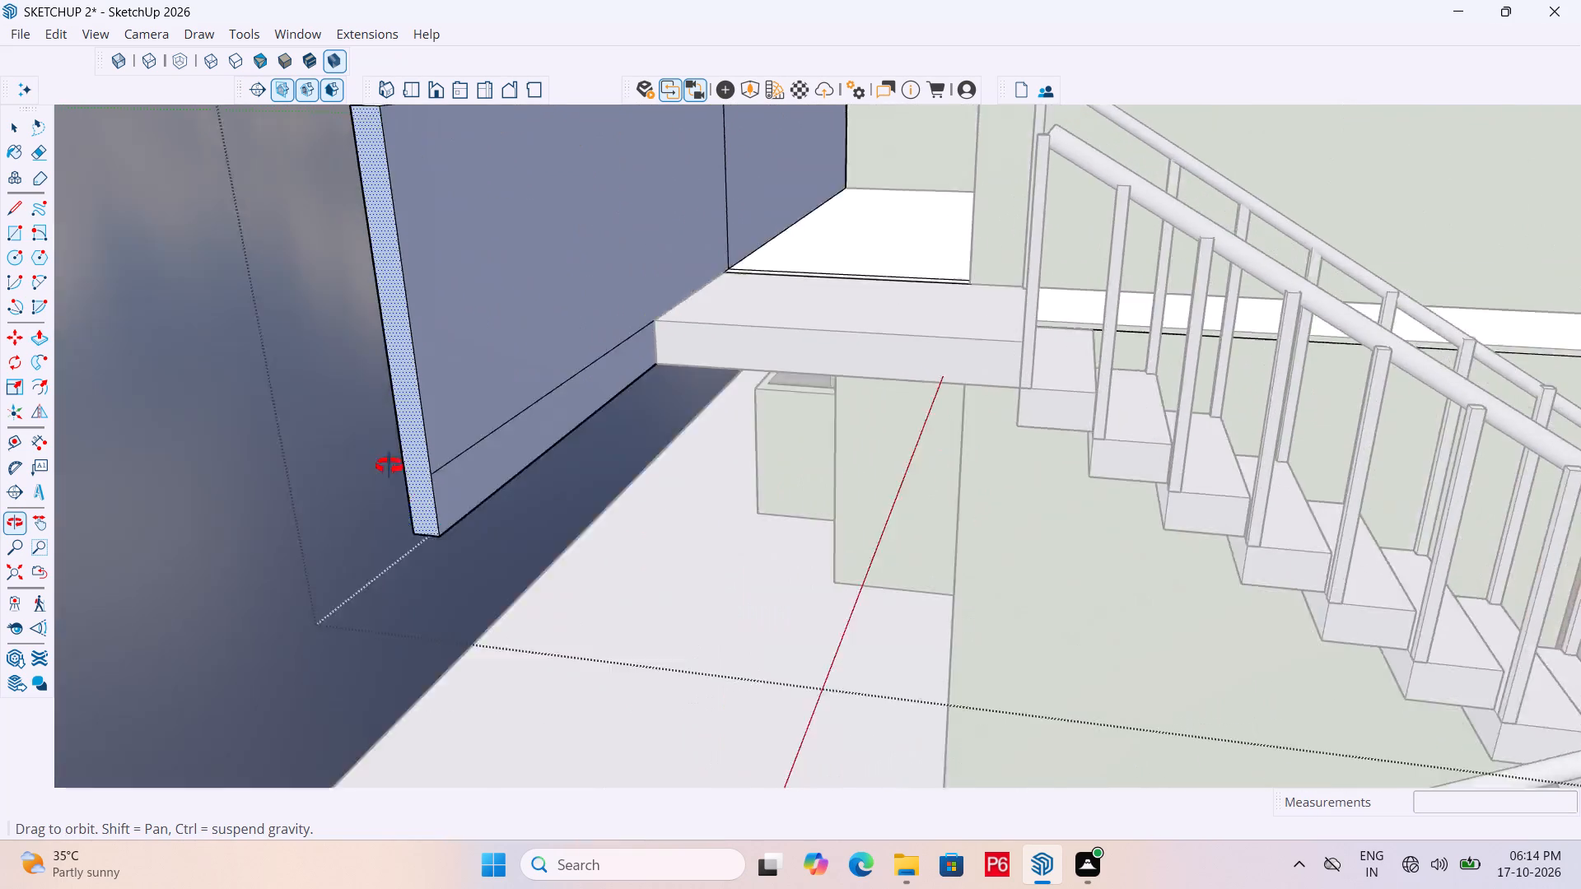
pyautogui.moveTo(389, 466); pyautogui.dragTo(443, 545, button='middle')
pyautogui.scroll(2, 704, 438)
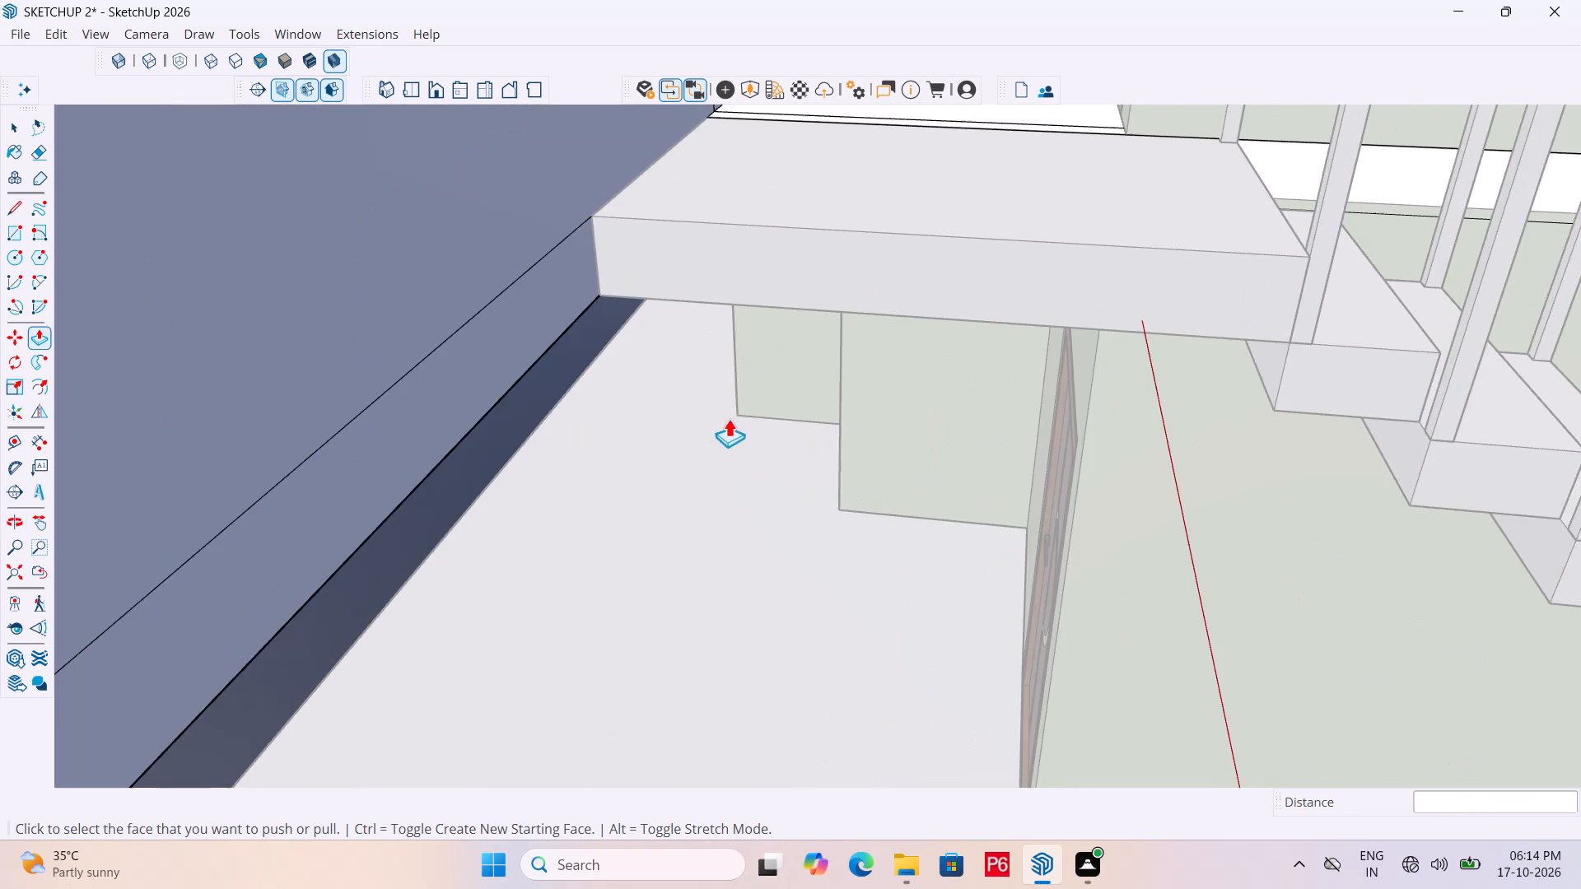
pyautogui.scroll(-4, 620, 431)
pyautogui.press('space')
pyautogui.click(302, 377)
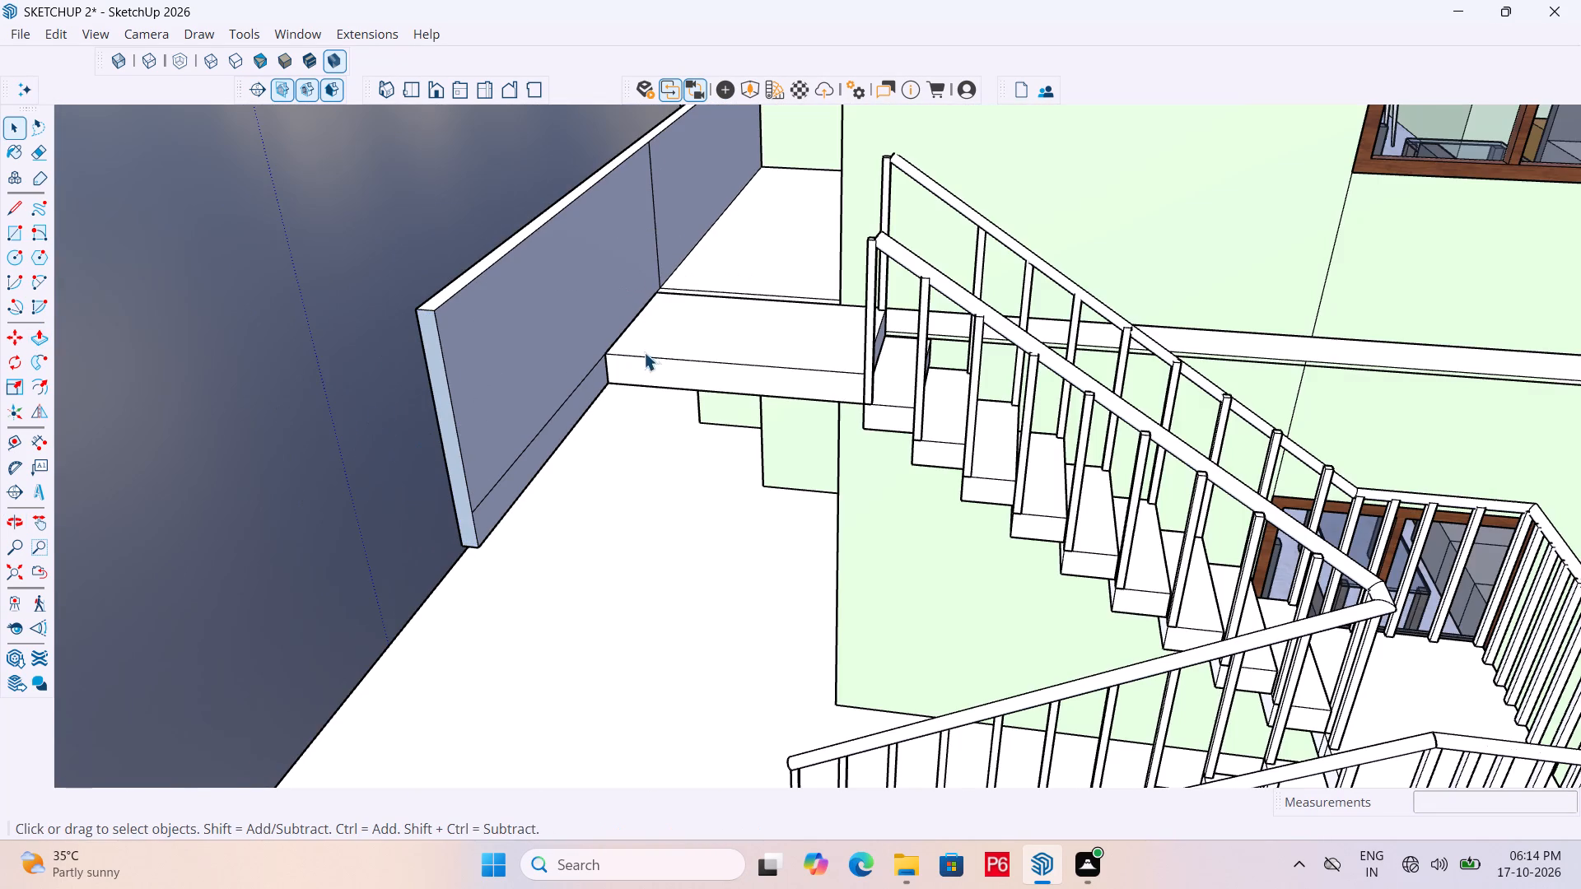
# Open the staircase's top landing slab and Push/Pull its outer face about 5' 4 1/16" to the parapet's end.
pyautogui.click(724, 378)
pyautogui.doubleClick(716, 376)
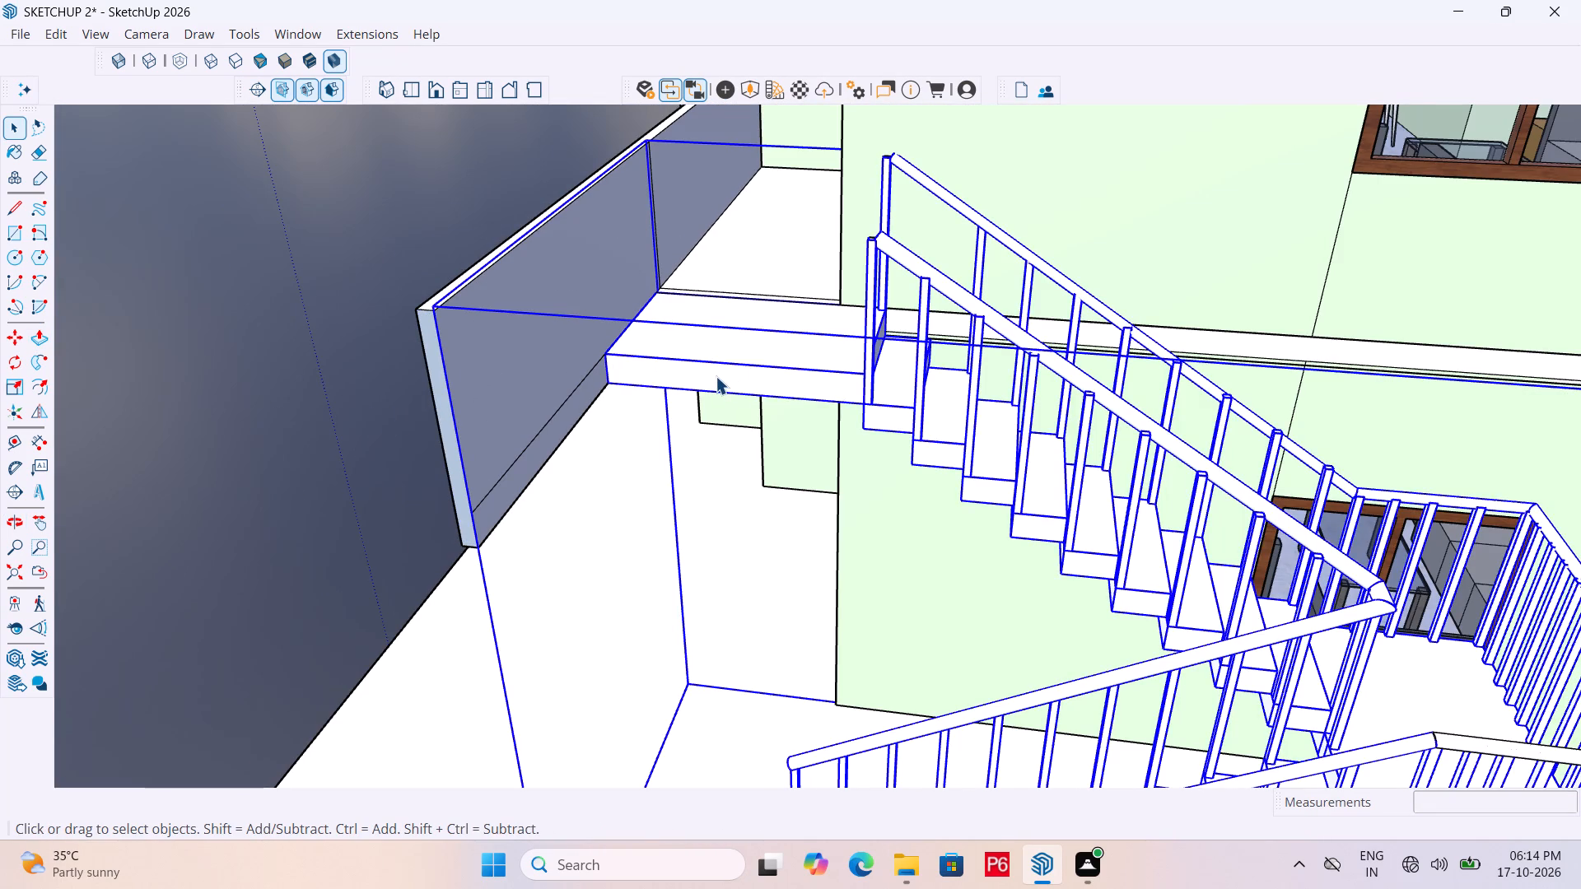
pyautogui.click(679, 376)
pyautogui.doubleClick(679, 375)
pyautogui.click(652, 375)
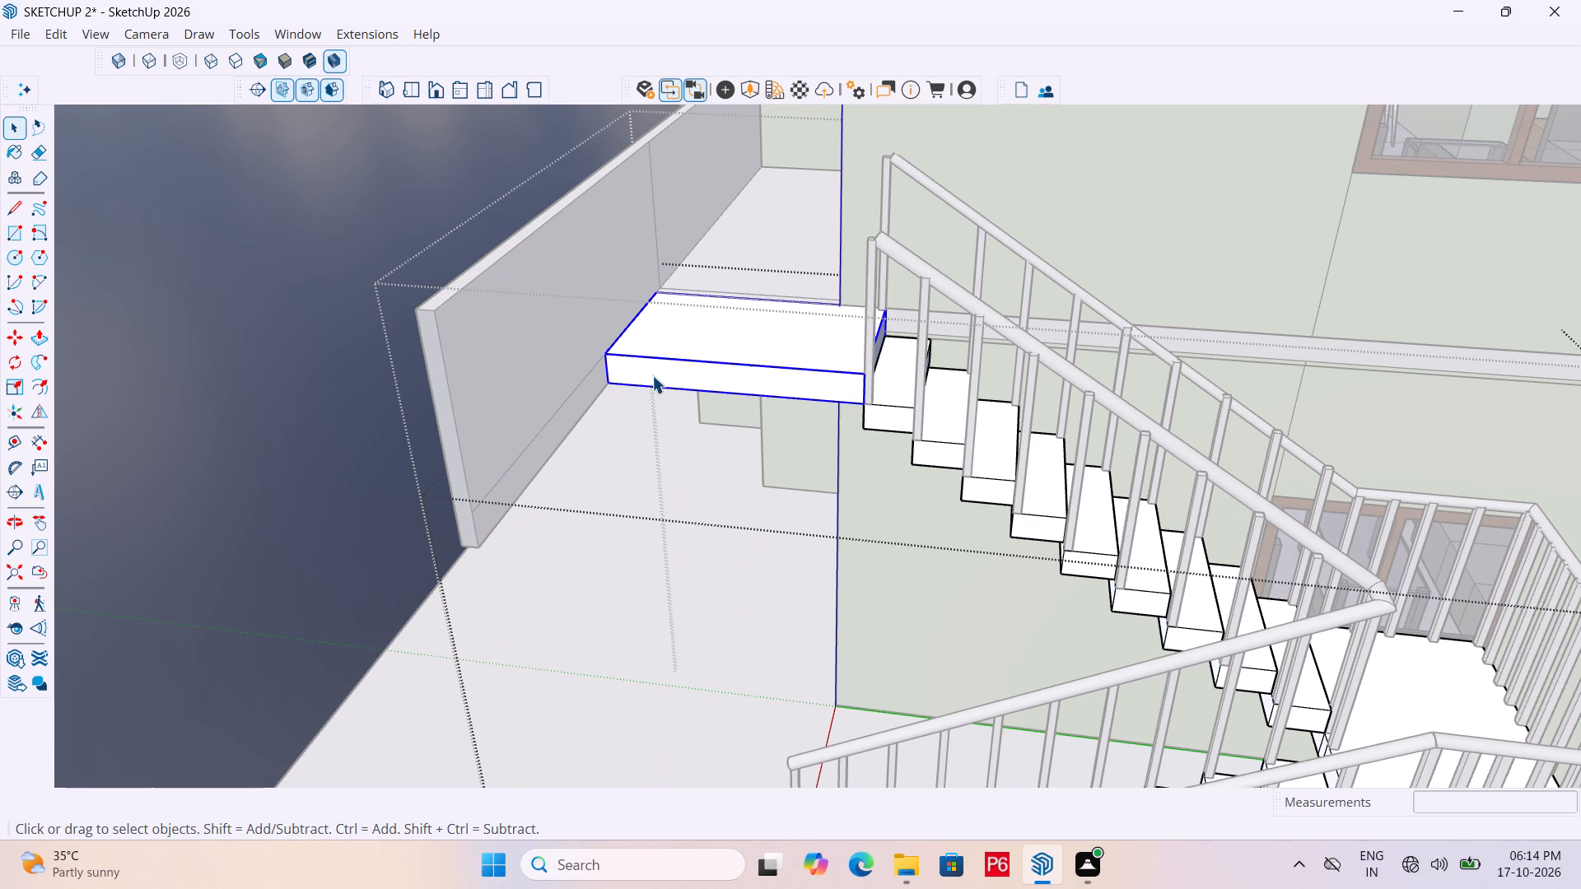
pyautogui.click(683, 375)
pyautogui.doubleClick(707, 375)
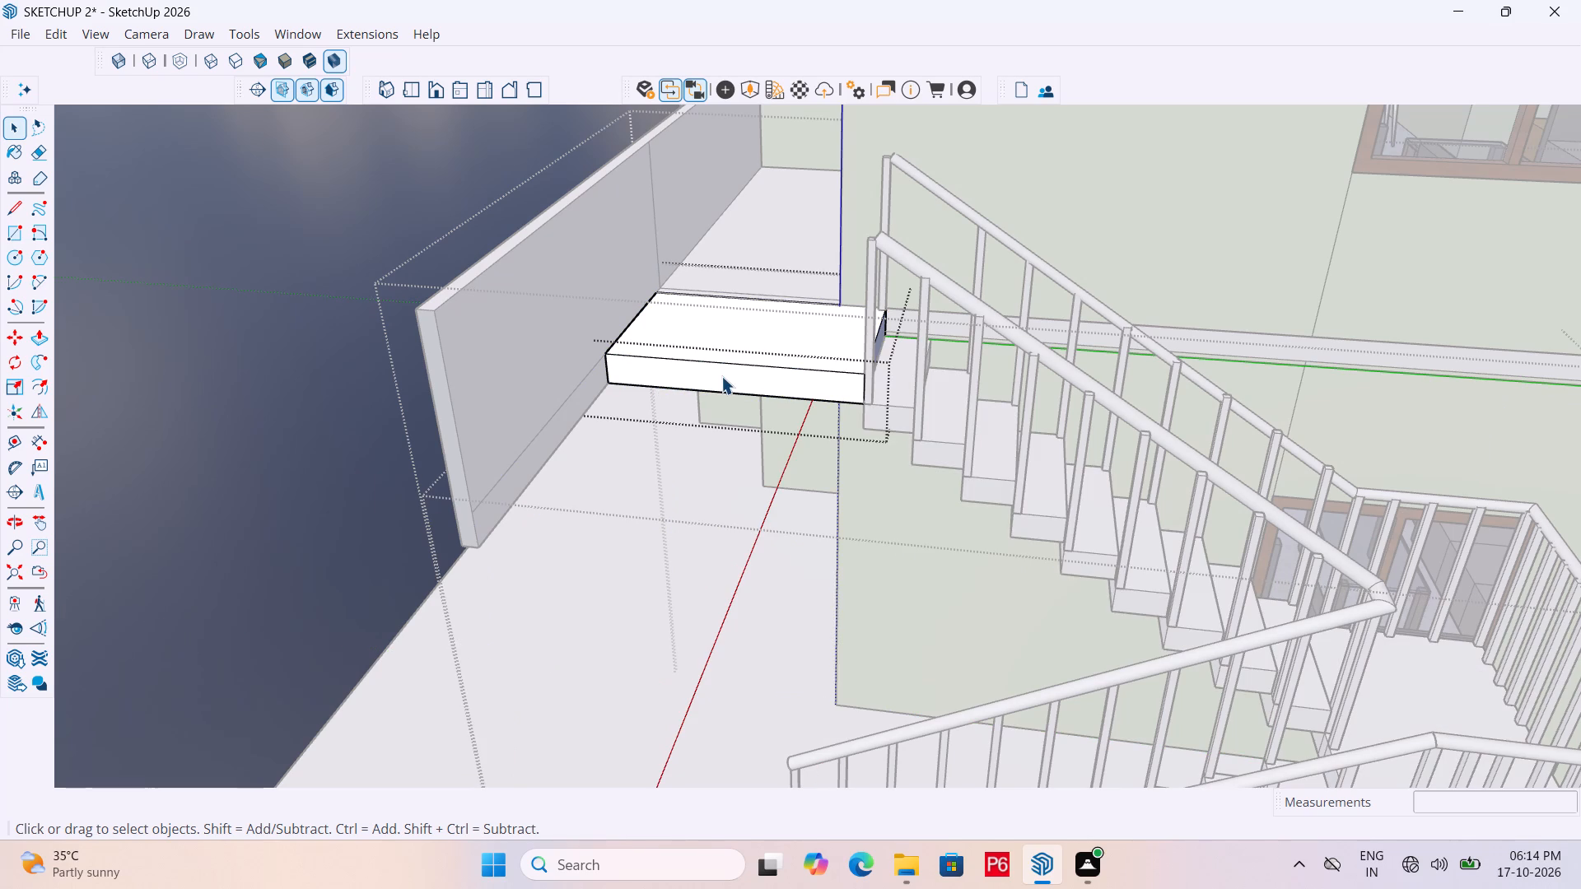
pyautogui.click(721, 376)
pyautogui.press('p')
pyautogui.click(721, 376)
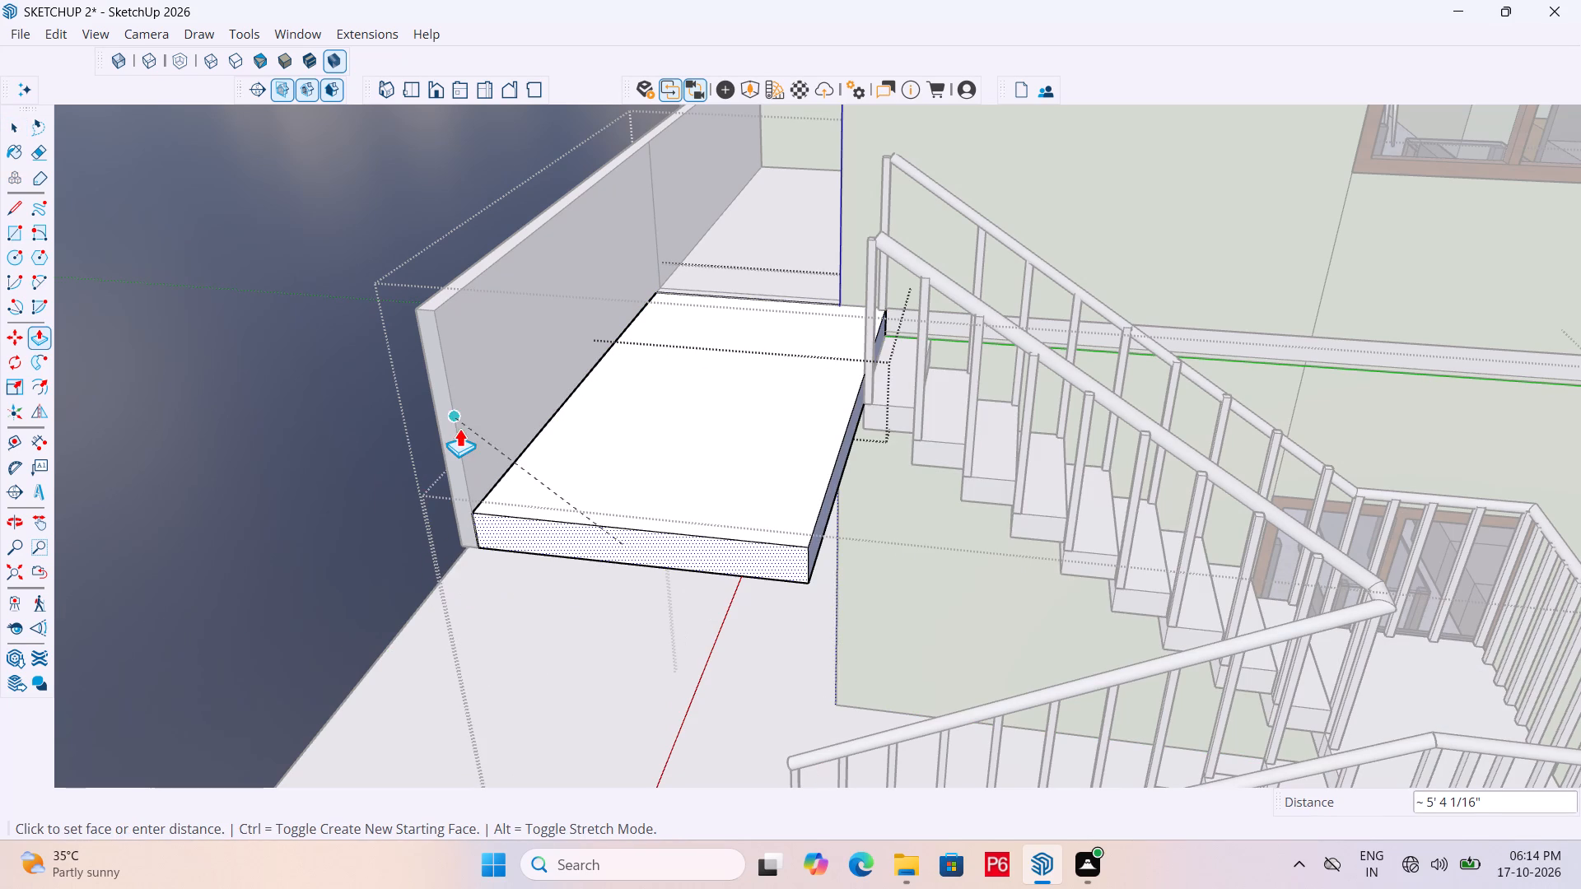
pyautogui.click(459, 431)
pyautogui.scroll(-5, 529, 413)
pyautogui.scroll(-1, 515, 504)
pyautogui.moveTo(520, 509); pyautogui.dragTo(665, 532, button='middle')
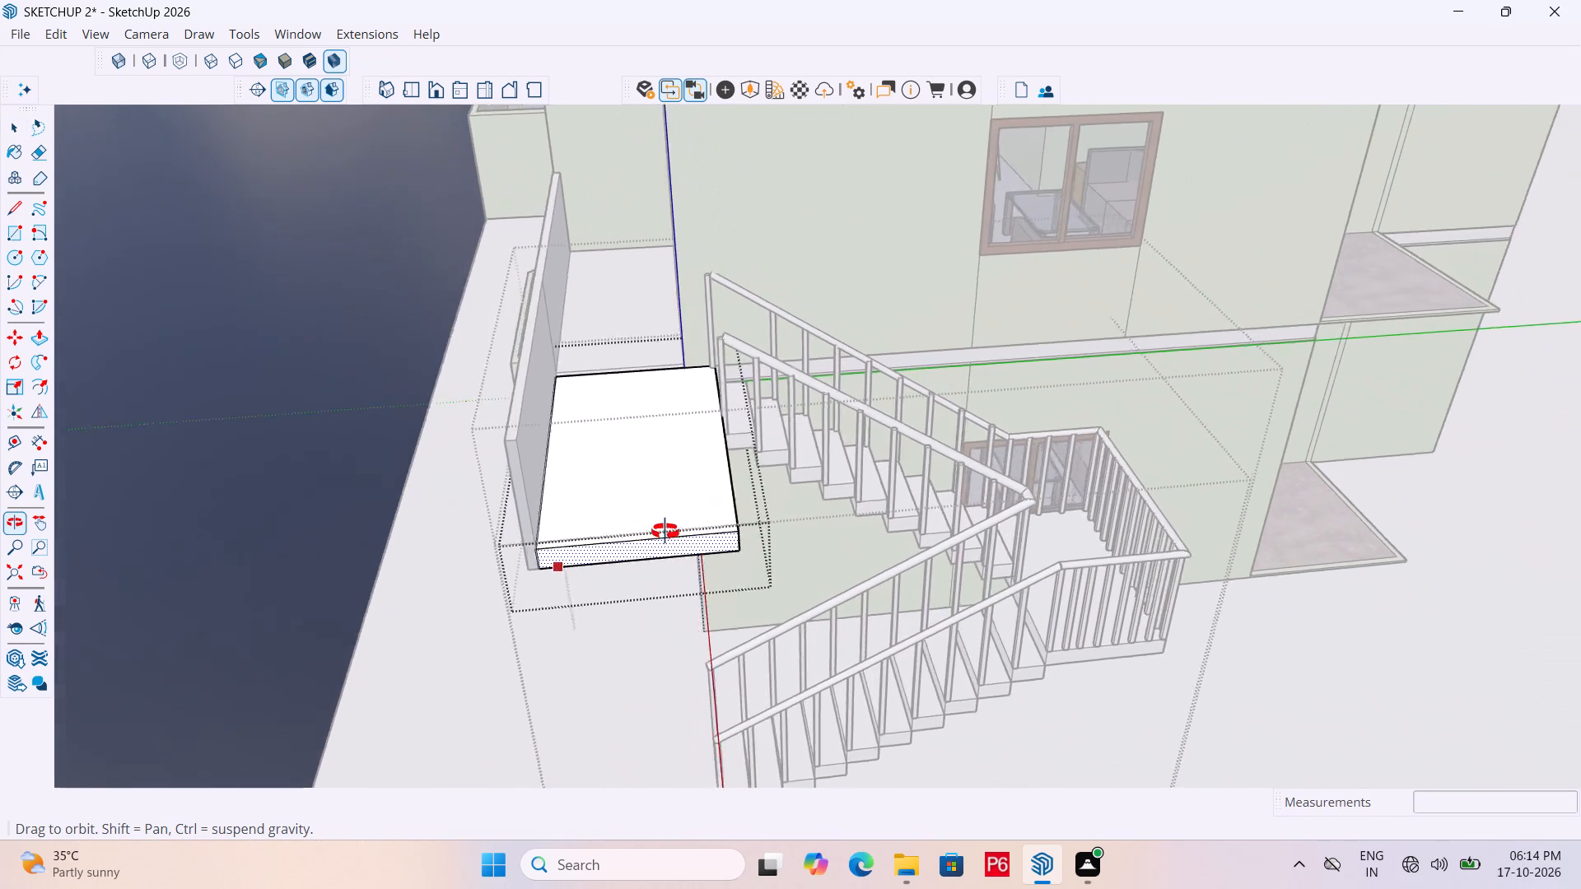
pyautogui.moveTo(665, 532); pyautogui.dragTo(706, 505, button='middle')
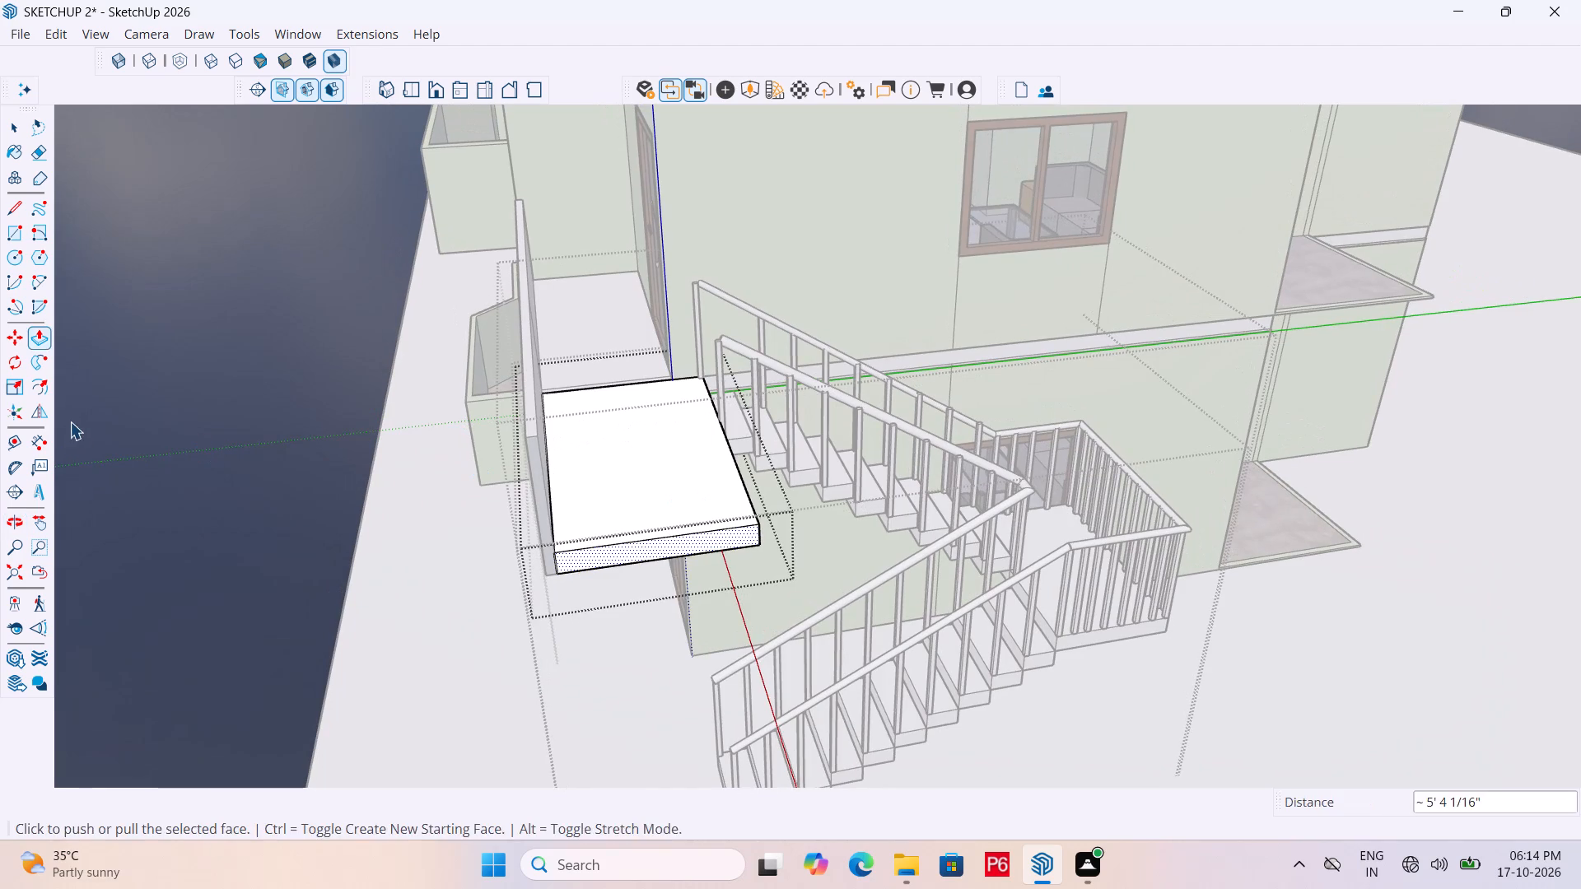
pyautogui.press('space')
pyautogui.click(73, 416)
pyautogui.click(146, 386)
pyautogui.scroll(-5, 351, 281)
pyautogui.scroll(3, 663, 562)
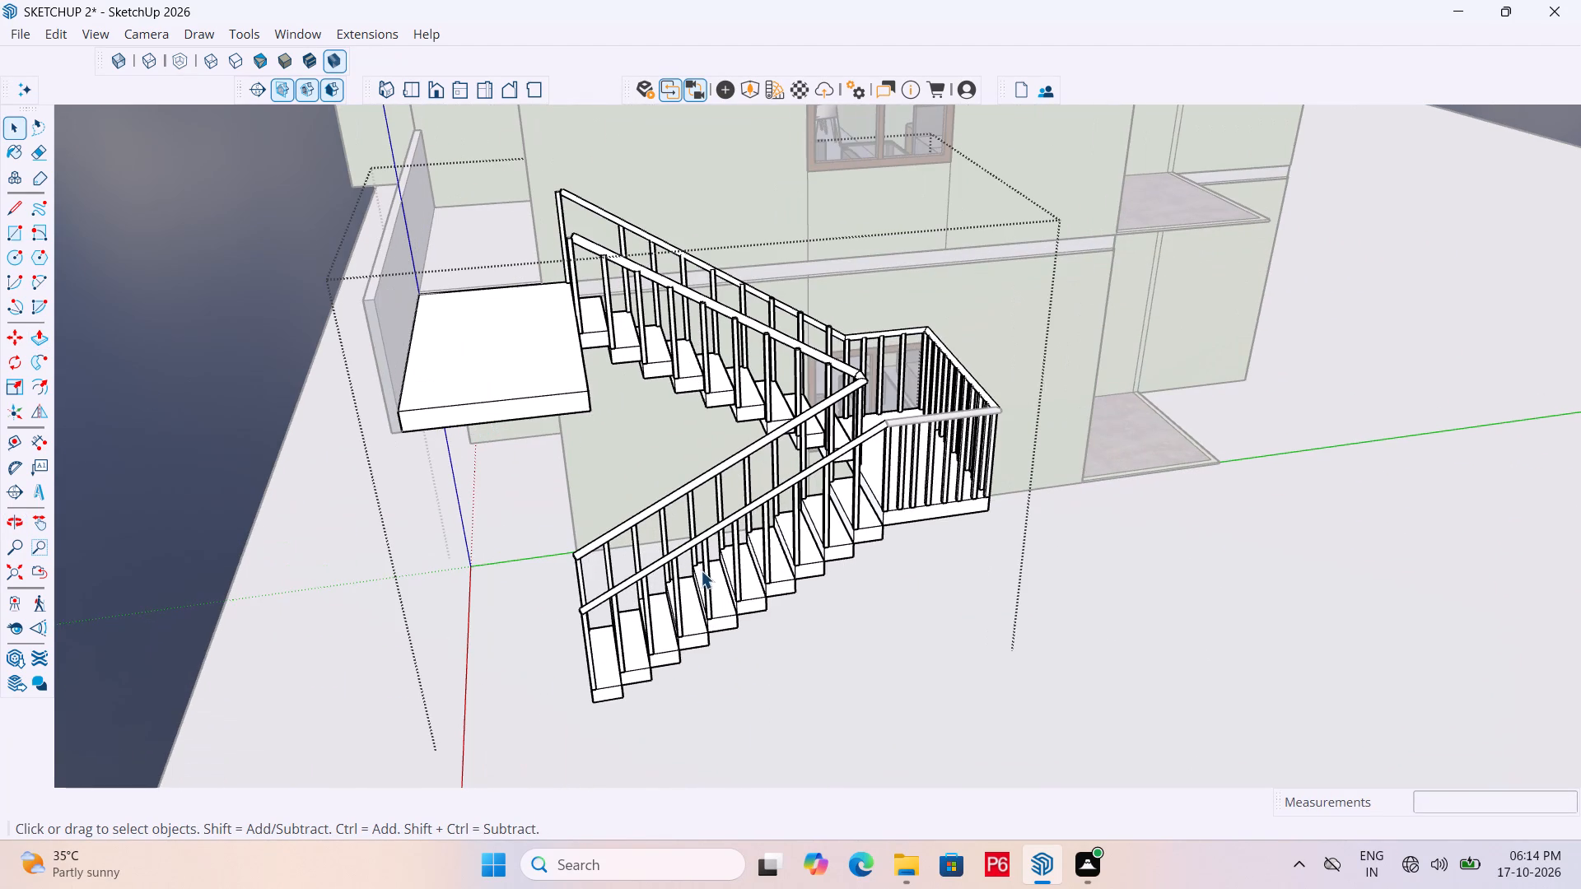
pyautogui.click(702, 570)
pyautogui.press('space')
pyautogui.click(145, 395)
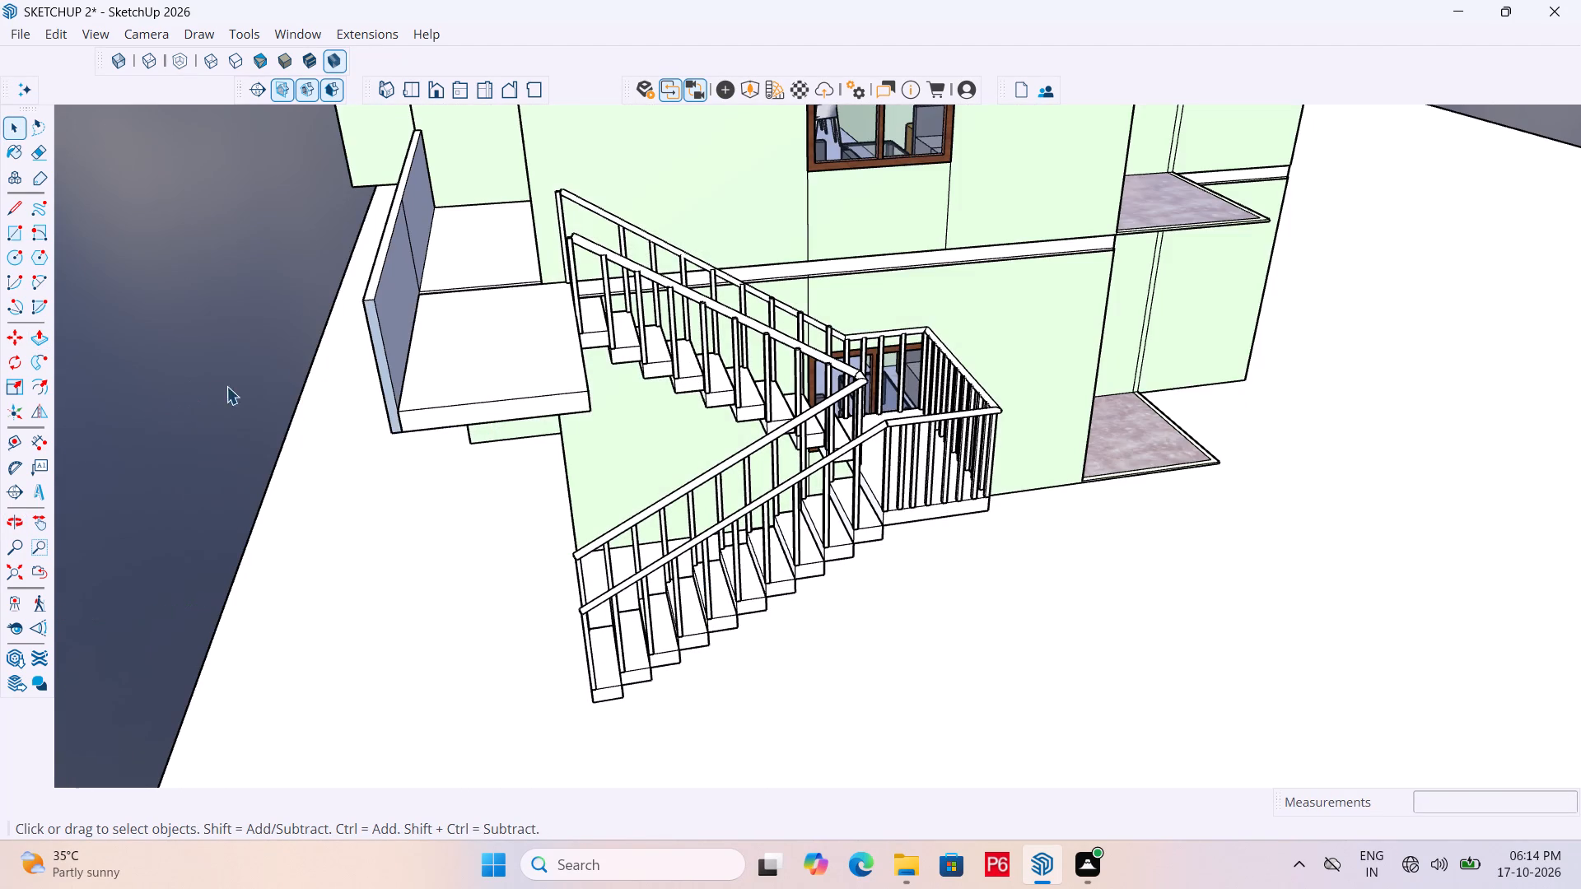
# Copy the grouped staircase up one storey, from its lowest step's bottom corner onto the top landing's corner.
pyautogui.click(673, 552)
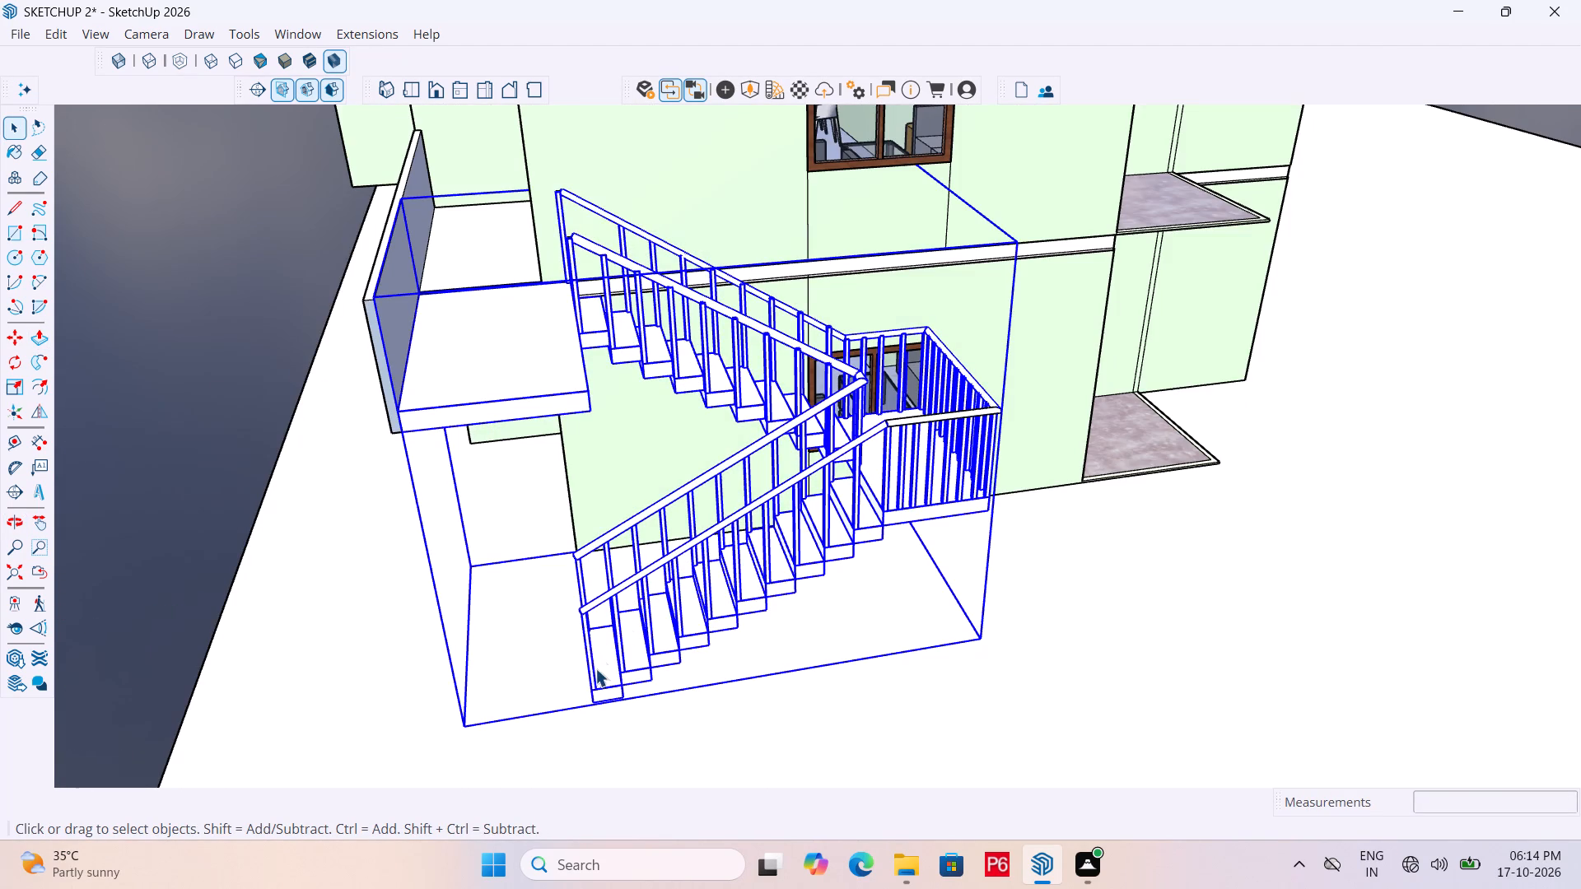
pyautogui.press('m')
pyautogui.scroll(5, 605, 702)
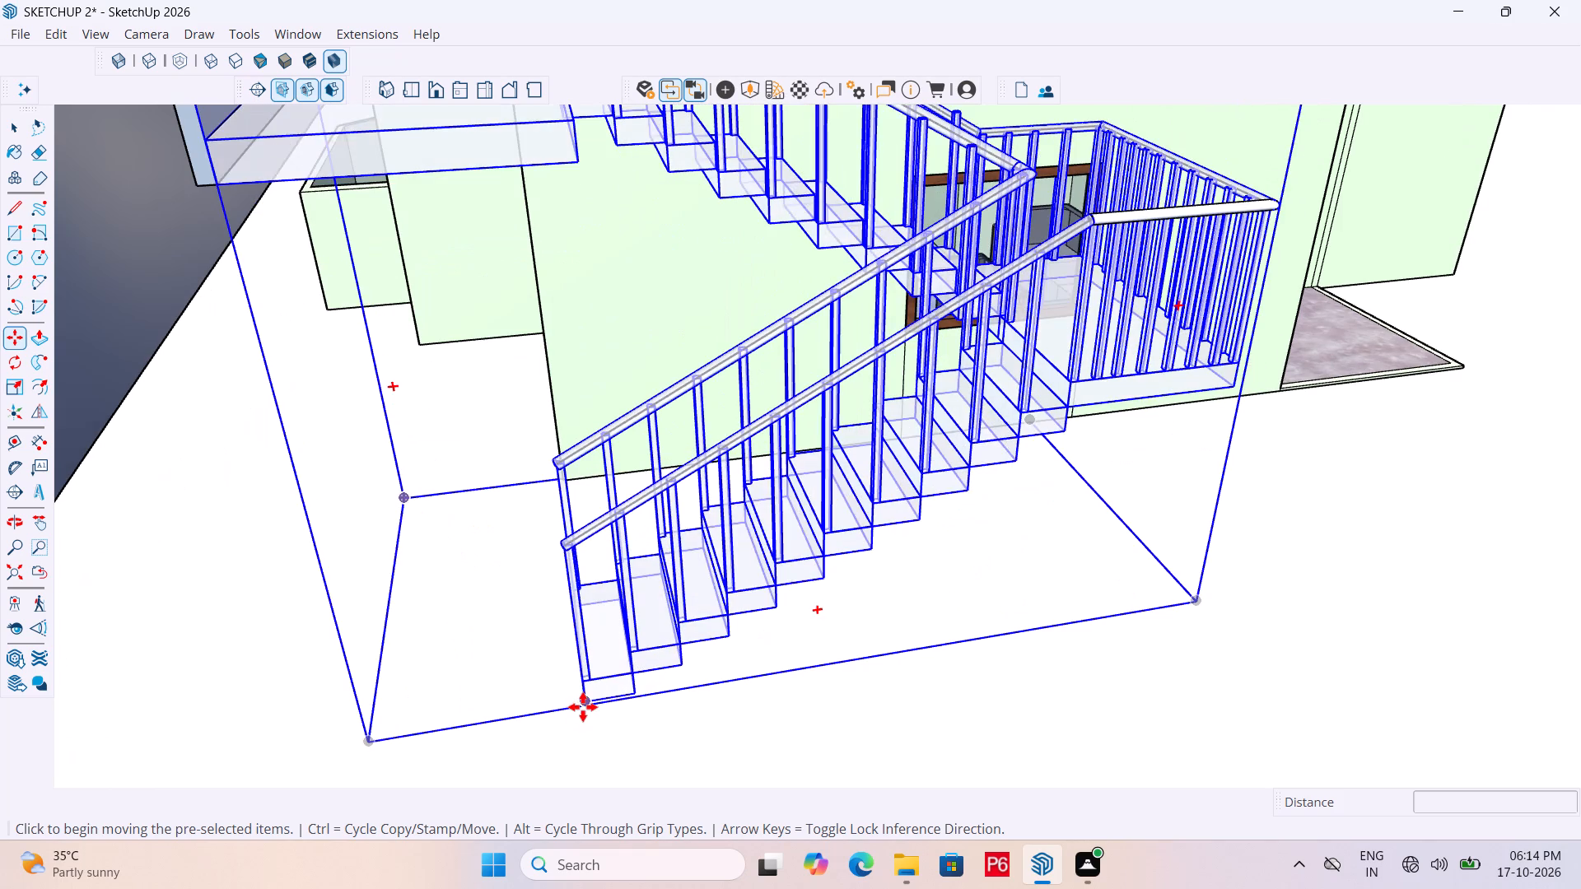
pyautogui.moveTo(581, 707); pyautogui.dragTo(847, 658, button='middle')
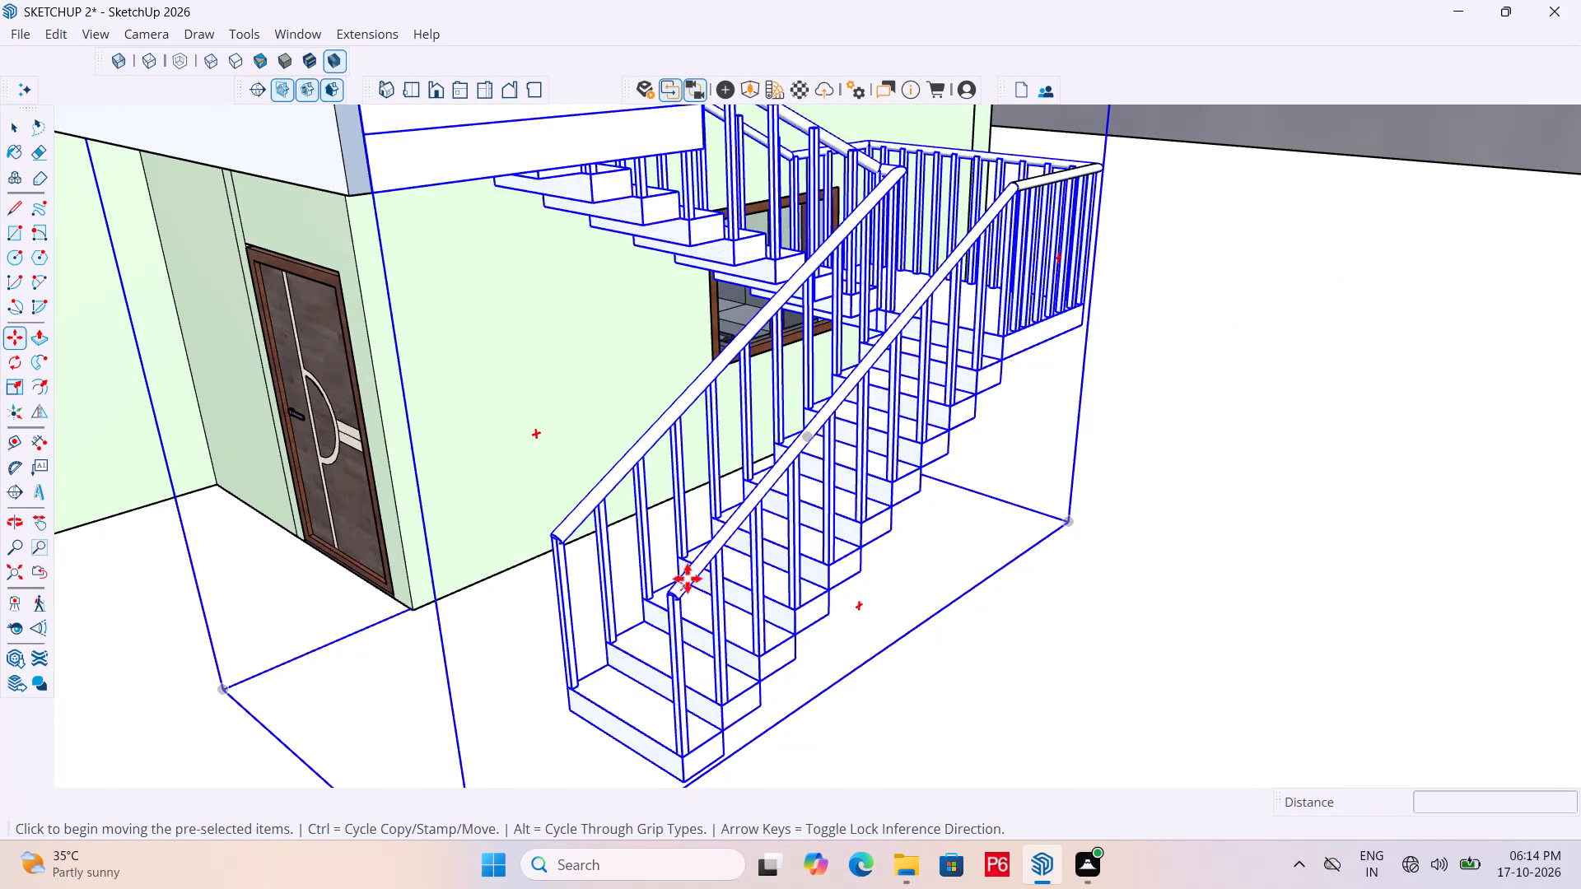
pyautogui.scroll(-4, 697, 552)
pyautogui.scroll(12, 678, 698)
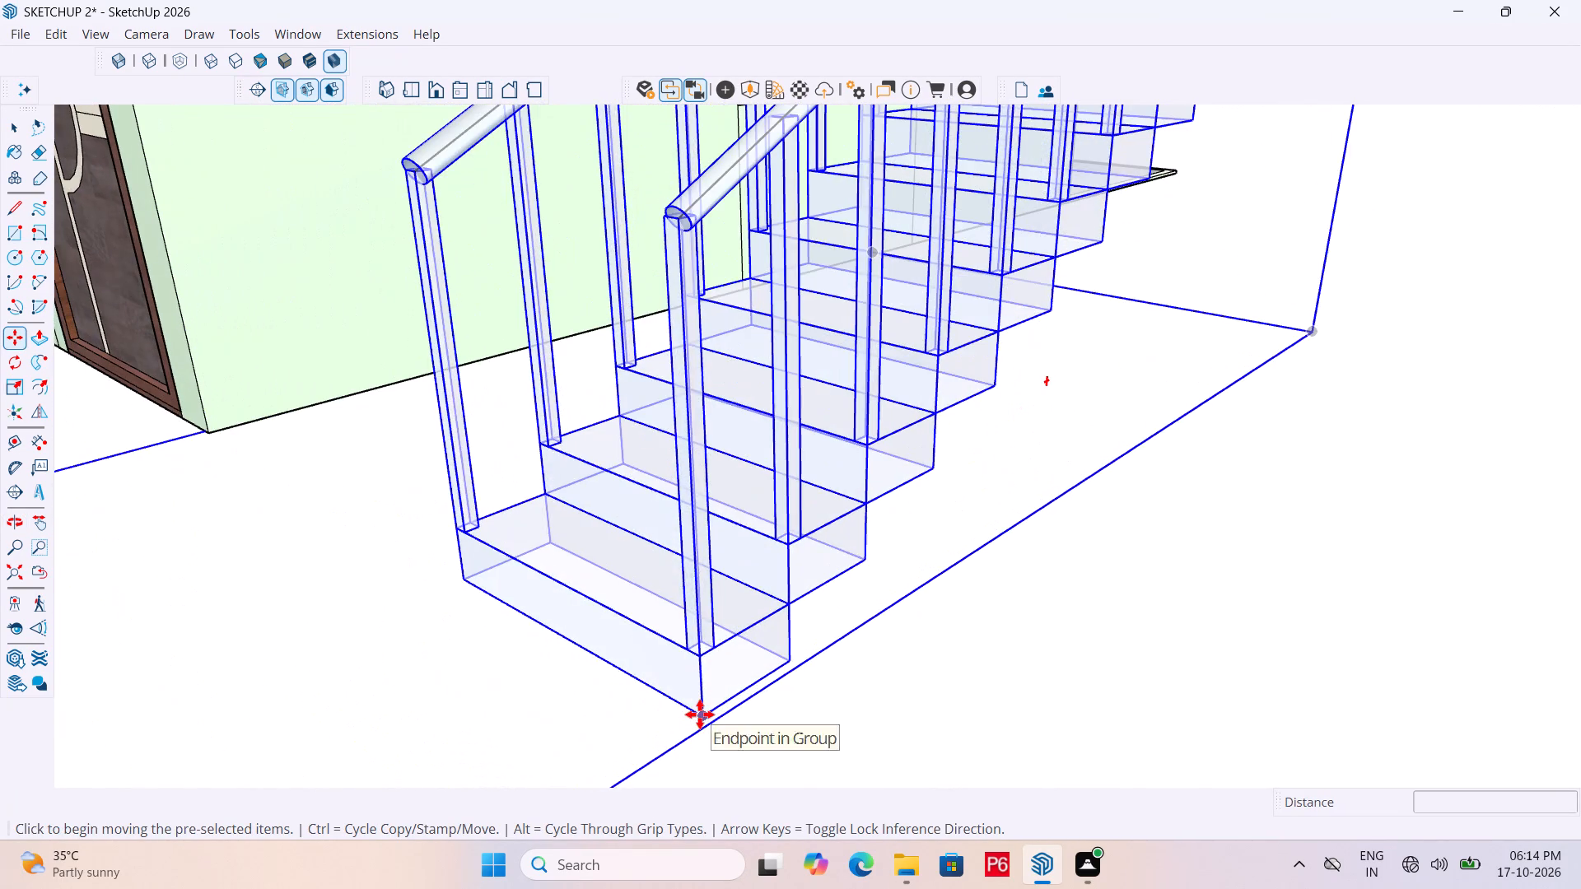
pyautogui.click(700, 714)
pyautogui.scroll(-12, 732, 378)
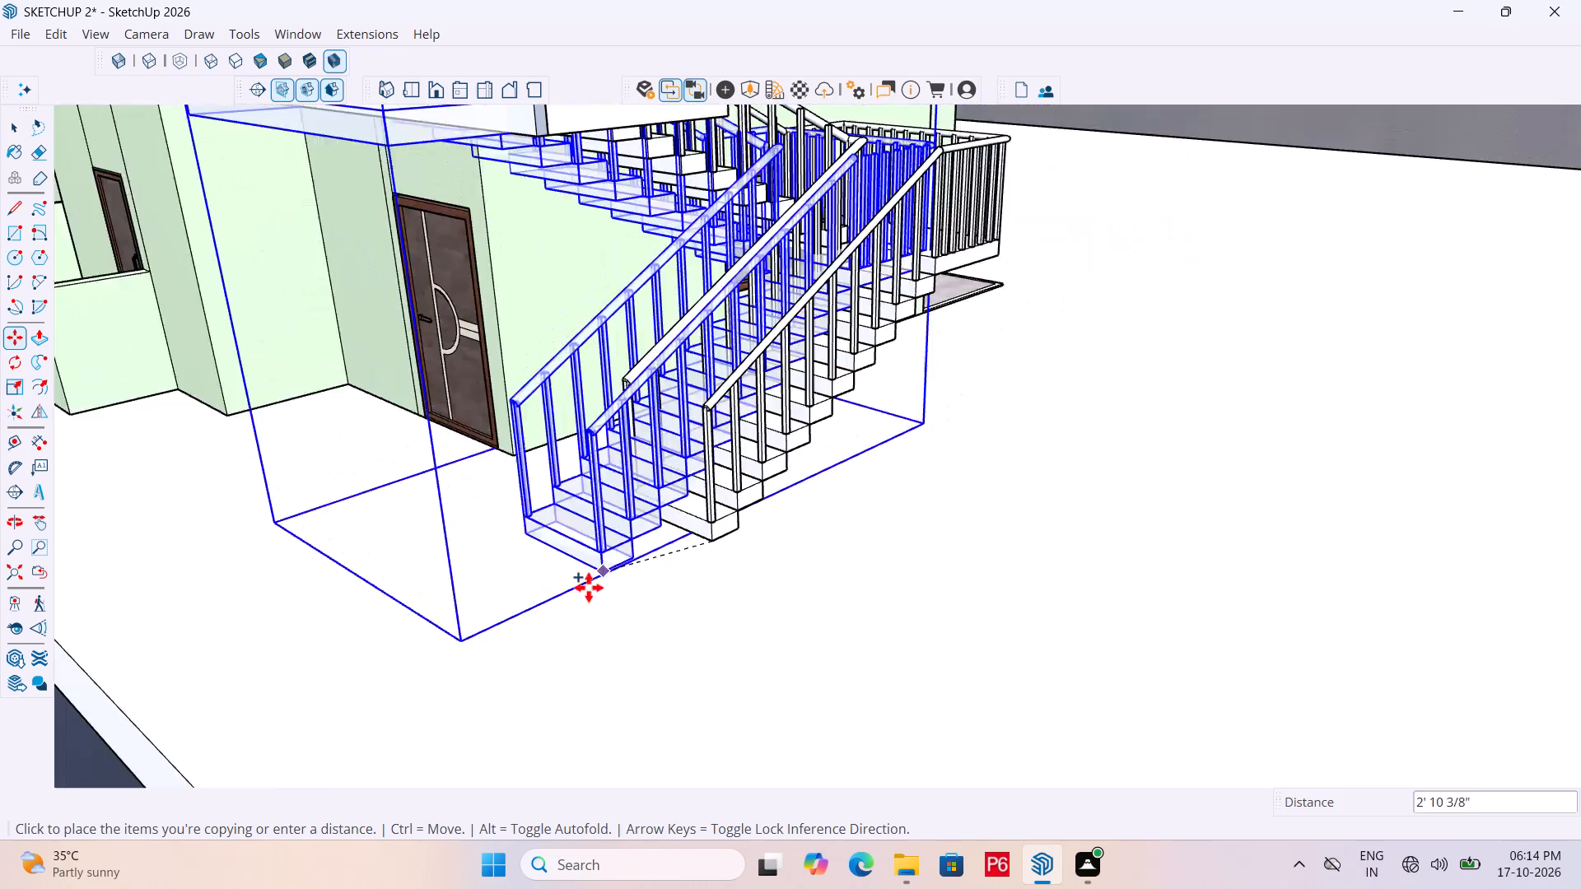
pyautogui.scroll(-2, 589, 588)
pyautogui.scroll(6, 739, 148)
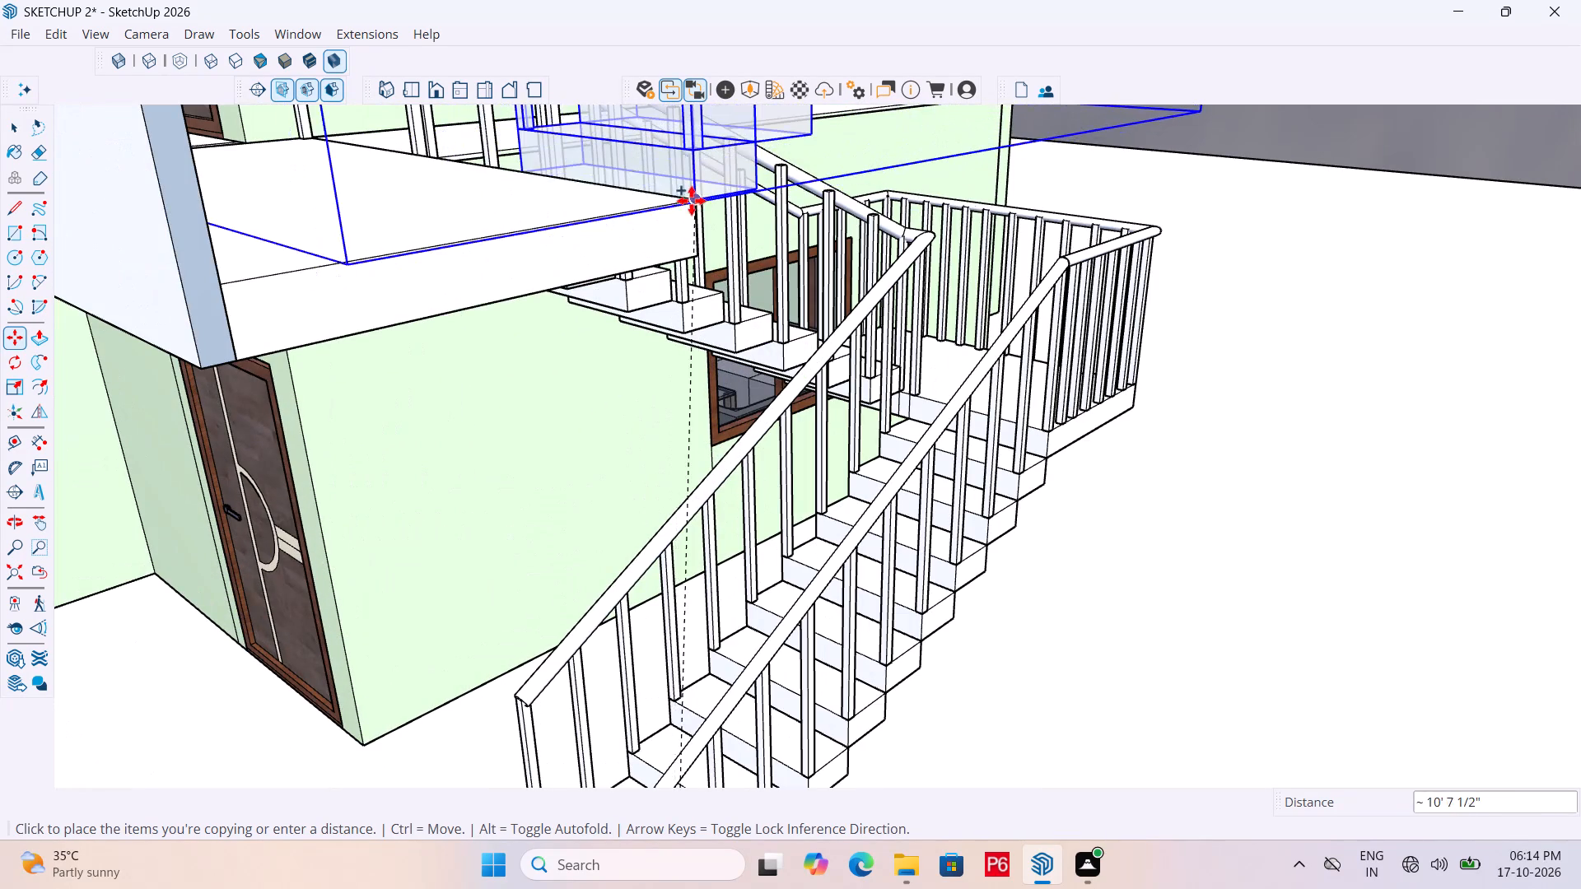
pyautogui.scroll(3, 730, 128)
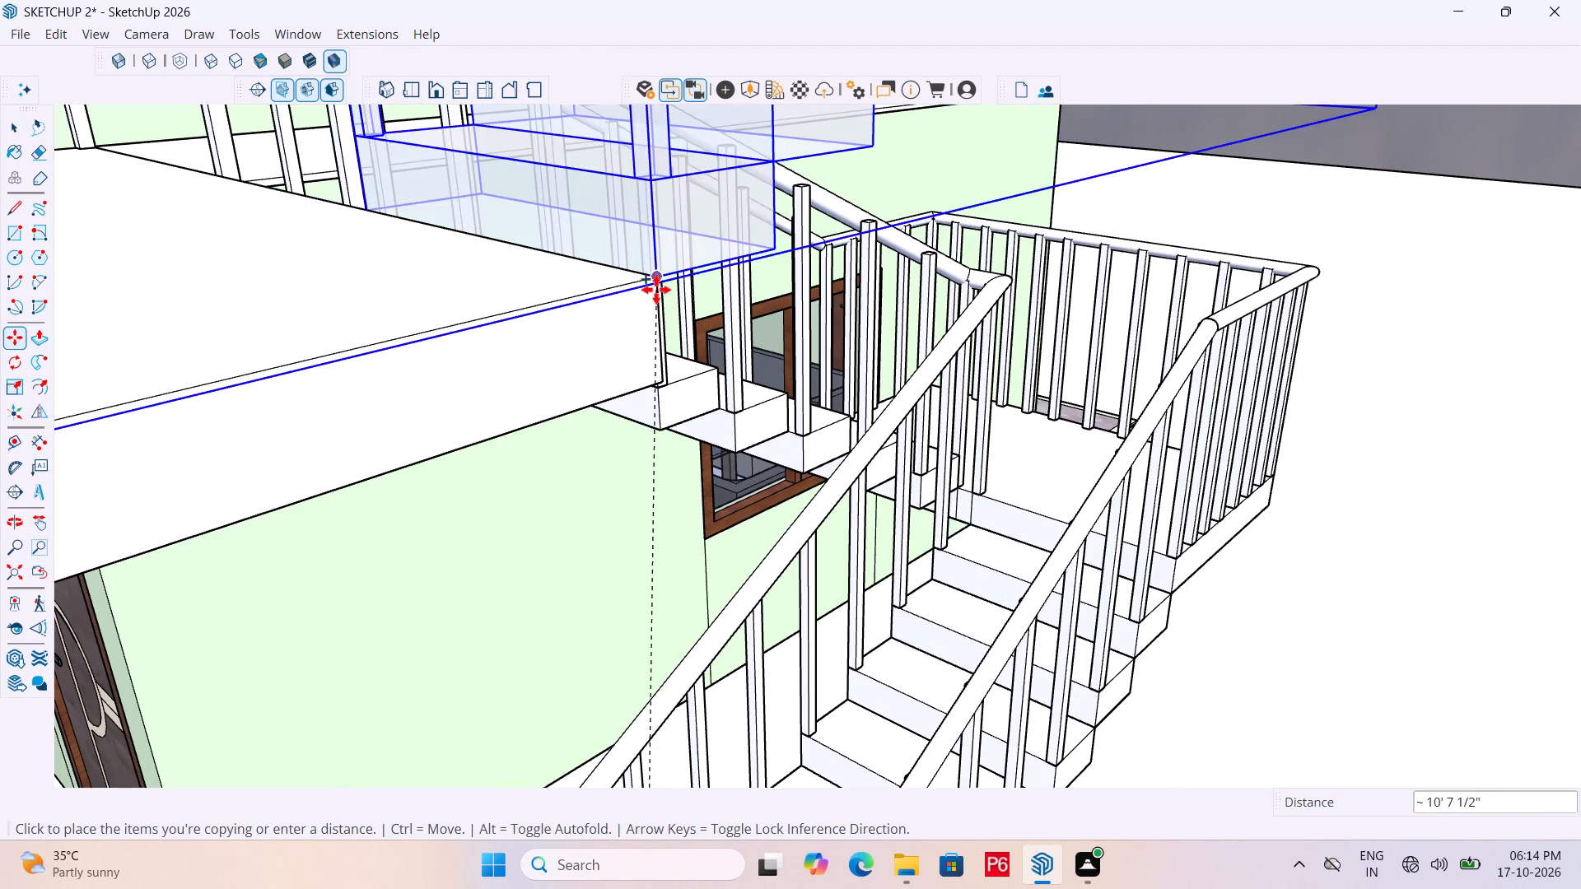
pyautogui.scroll(4, 682, 243)
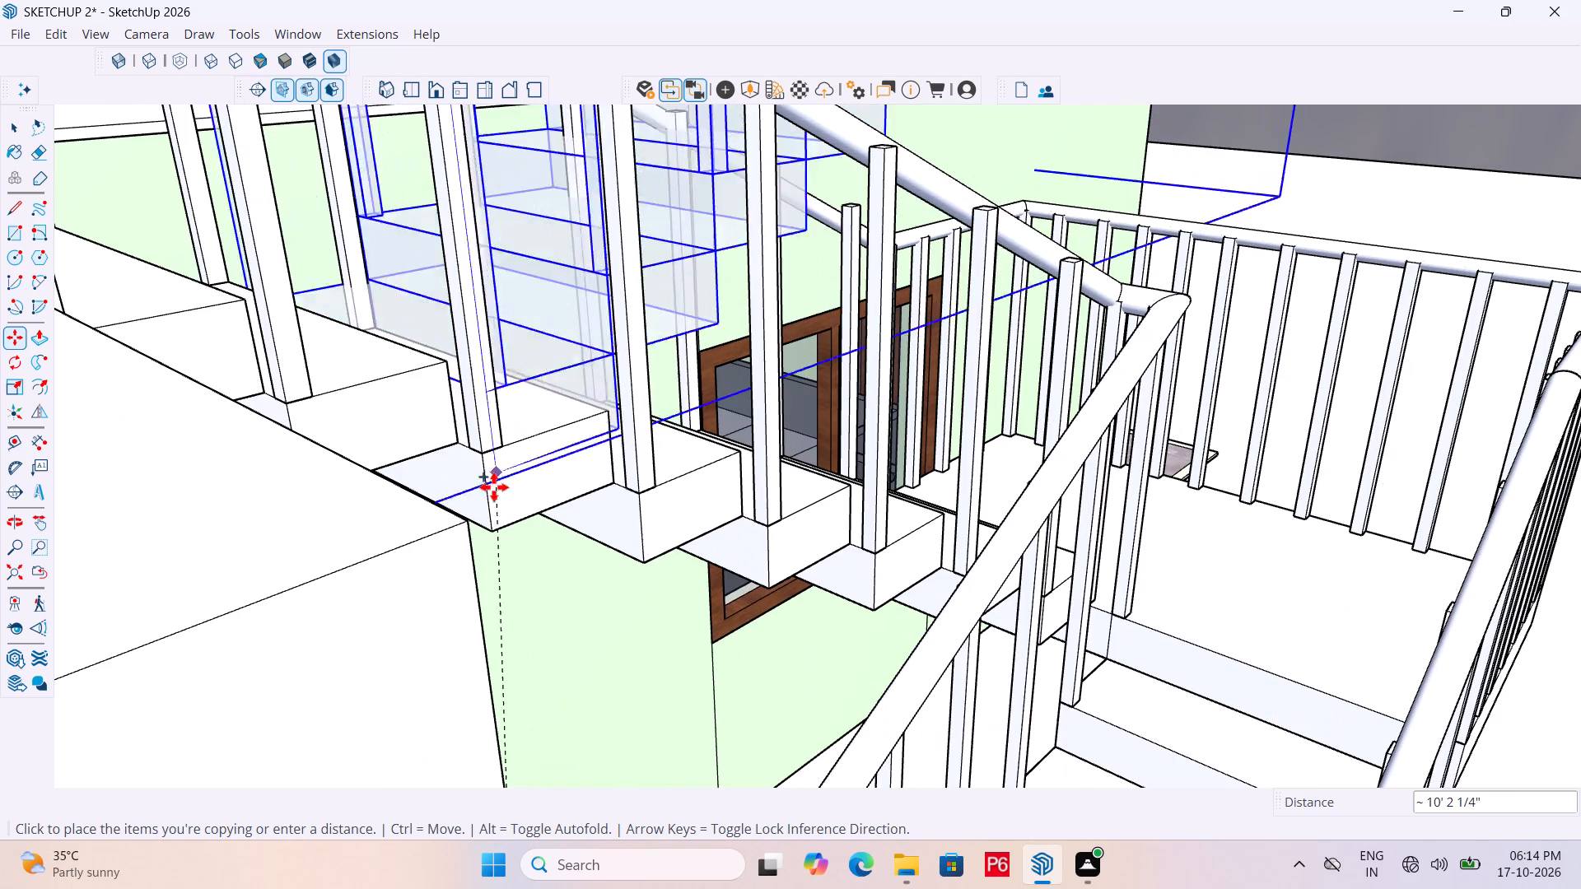
pyautogui.click(464, 527)
pyautogui.scroll(-15, 557, 477)
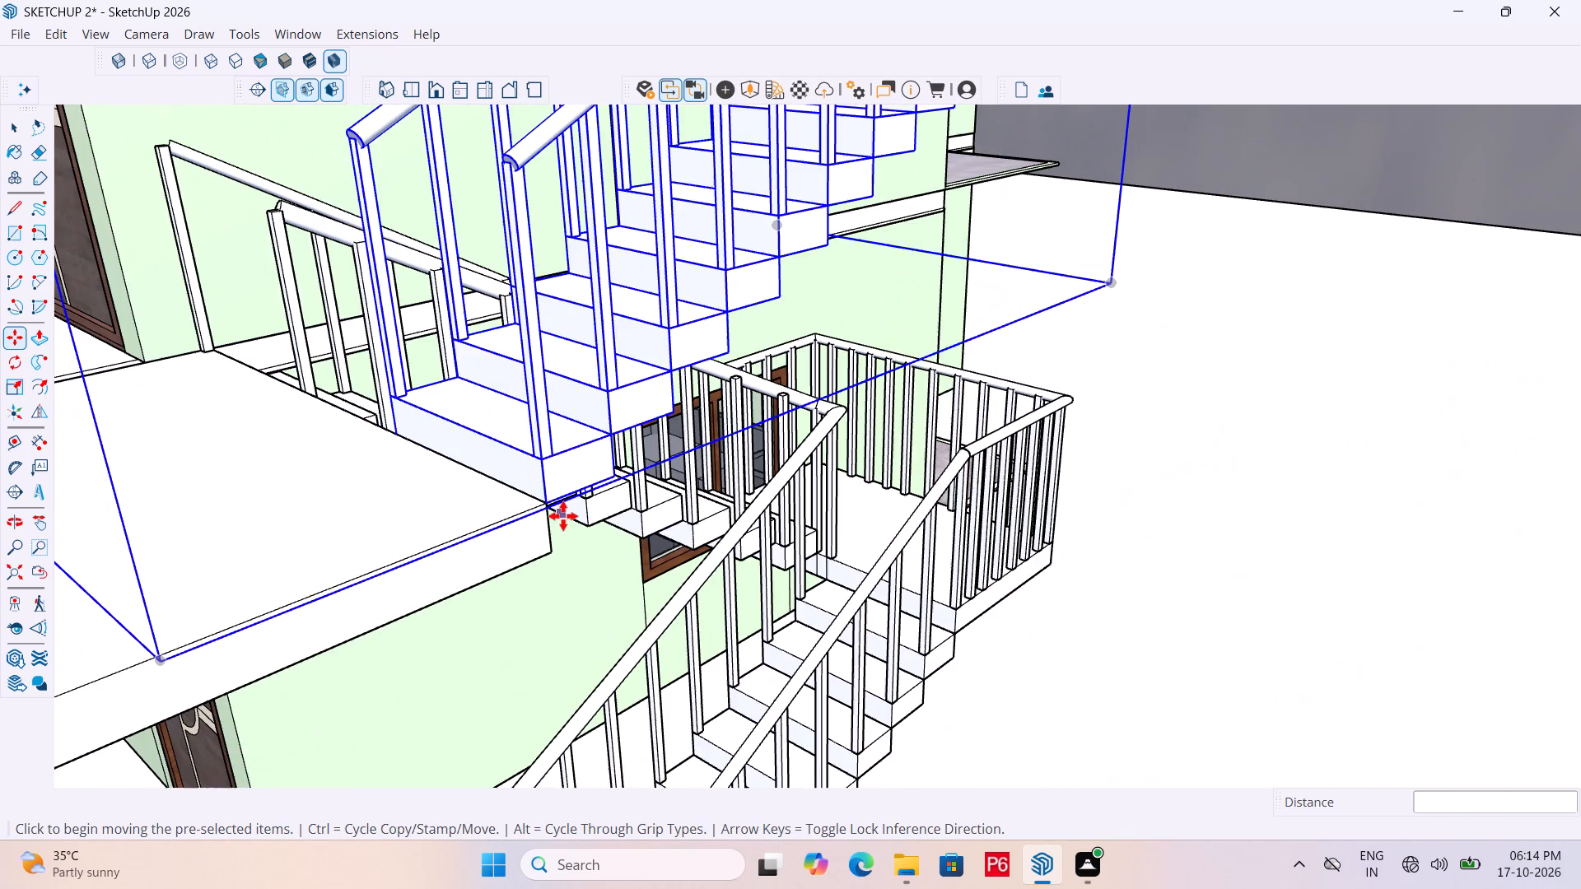
# Save the model.
pyautogui.hotkey('ctrl', 's')
pyautogui.keyDown('ctrl'); pyautogui.scroll(-5, 563, 516); pyautogui.keyUp('ctrl')
pyautogui.hotkey('ctrl', 's')
pyautogui.hotkey('ctrl', 's')
# Open the roof group and Push/Pull the recessed edge above the upper door out about 4' 5/16", flush with the adjoining edge.
pyautogui.scroll(-2, 585, 557)
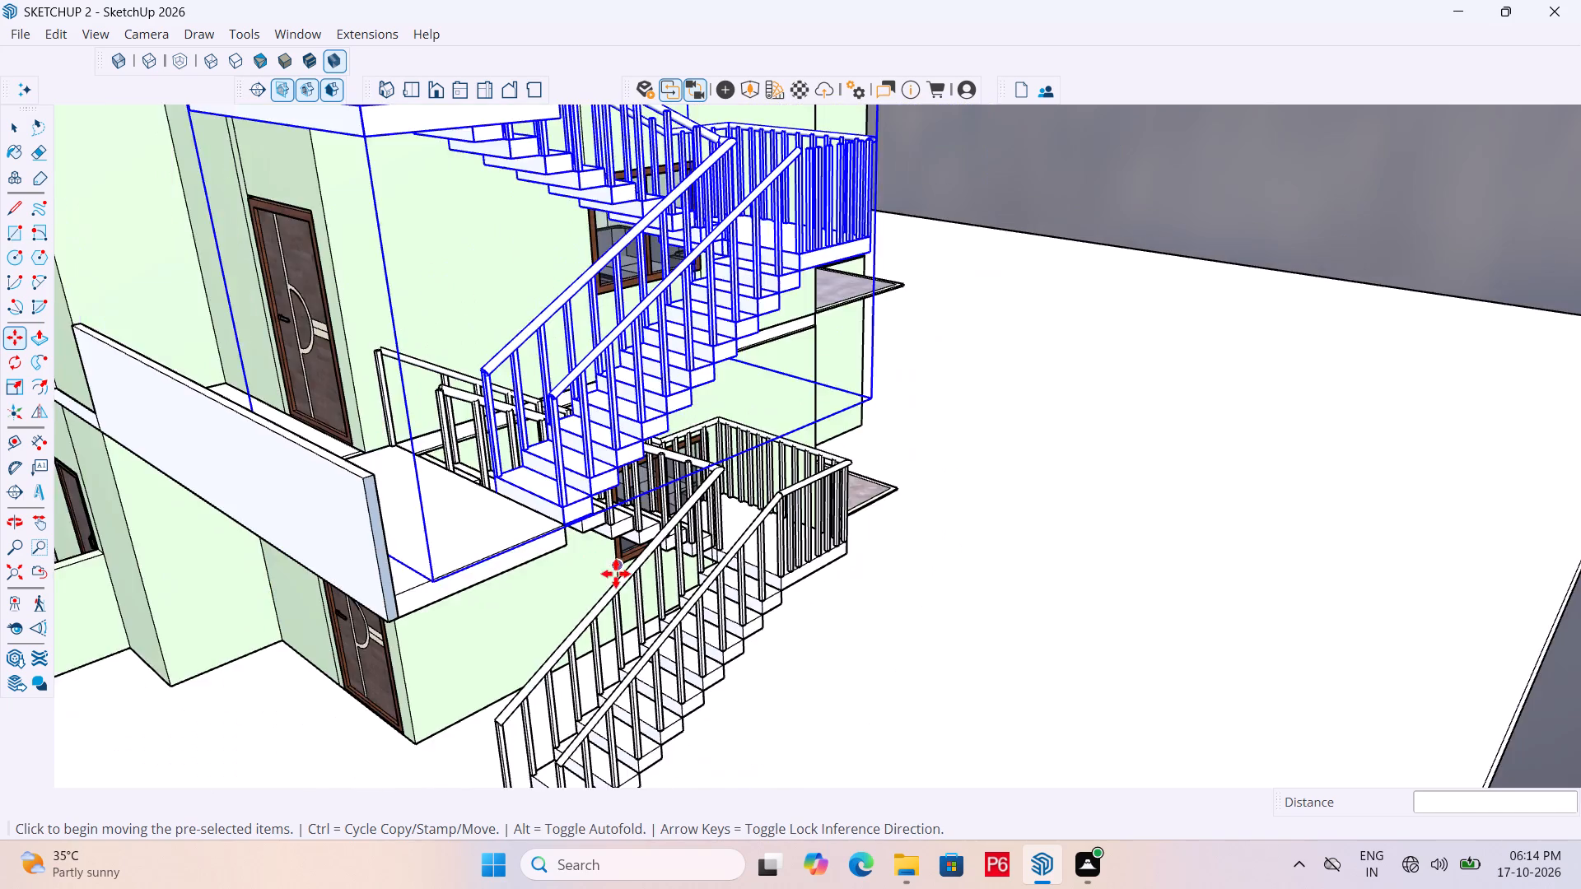
pyautogui.scroll(-3, 616, 574)
pyautogui.moveTo(758, 558); pyautogui.dragTo(200, 519, button='middle')
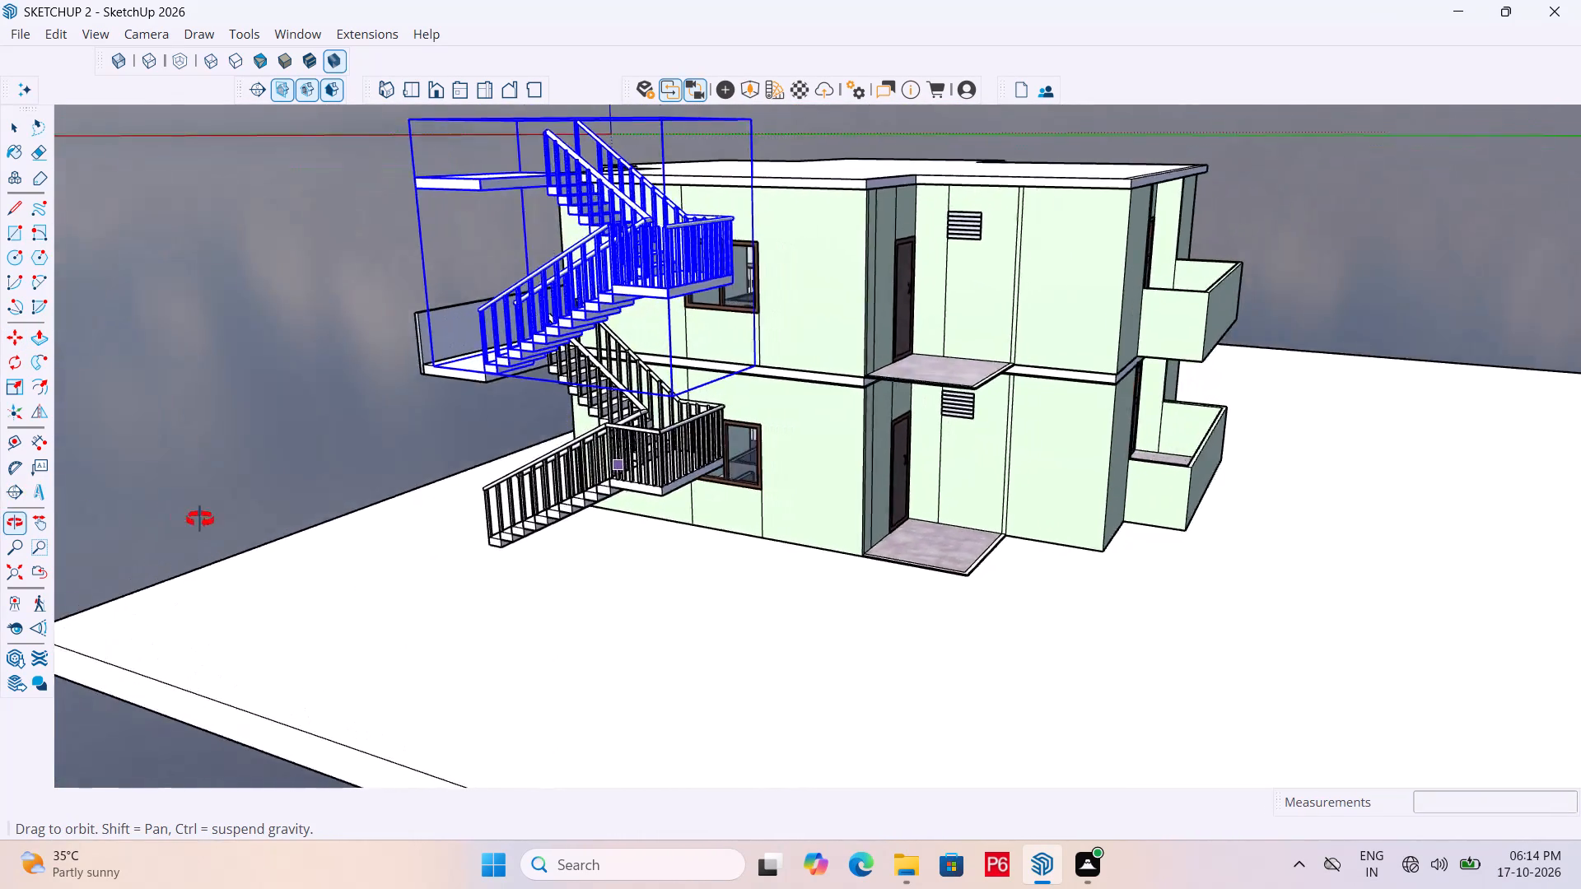
pyautogui.moveTo(200, 519); pyautogui.dragTo(1005, 659, button='middle')
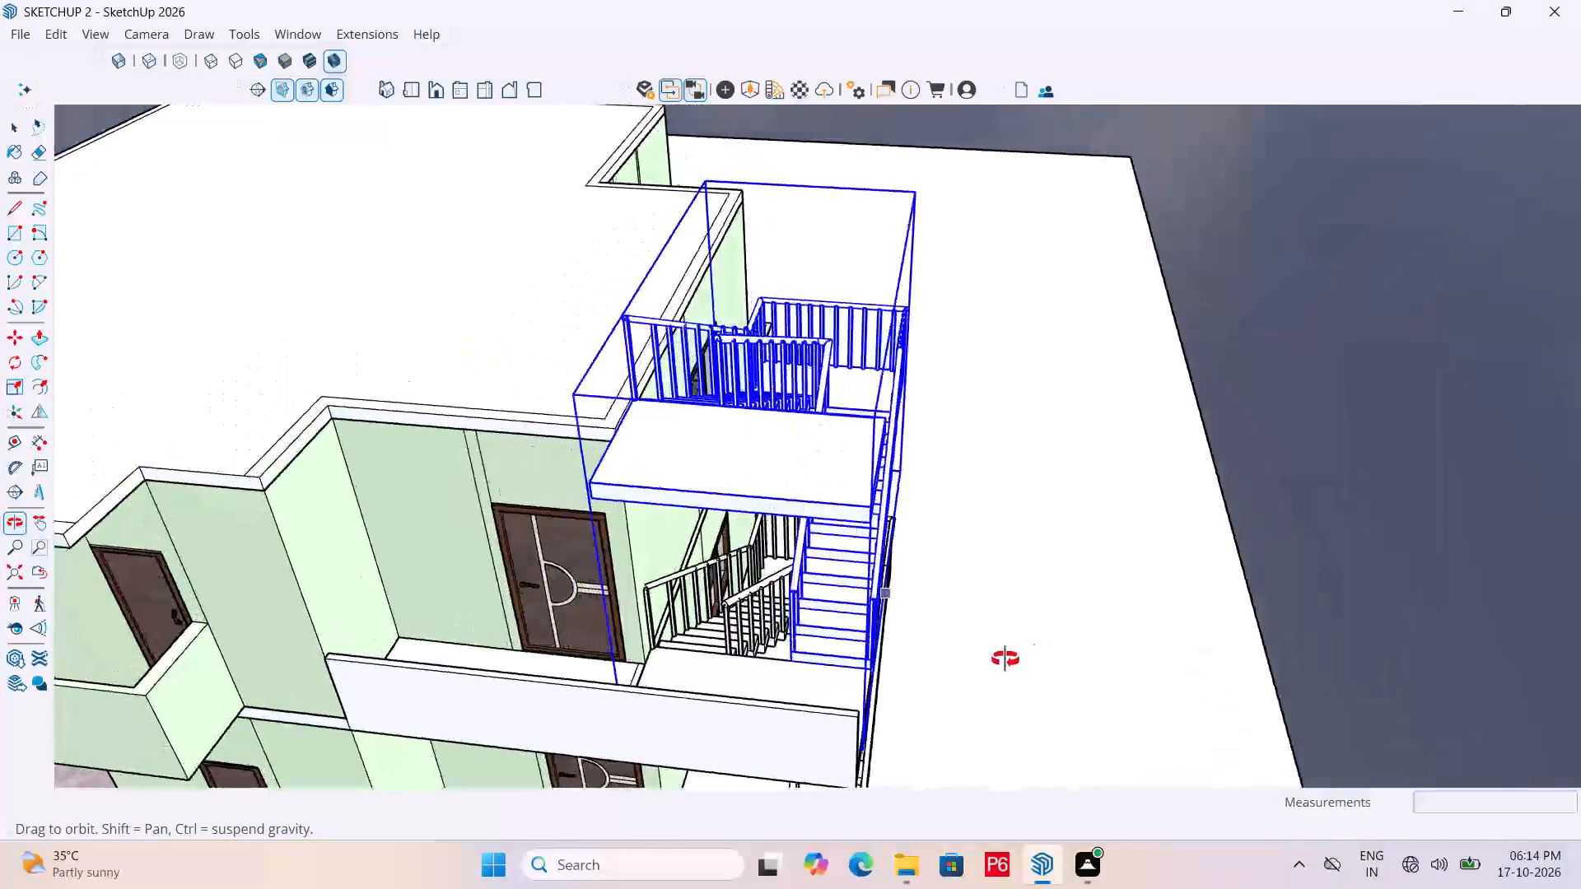
pyautogui.moveTo(1005, 659); pyautogui.dragTo(1260, 620, button='middle')
pyautogui.scroll(5, 927, 391)
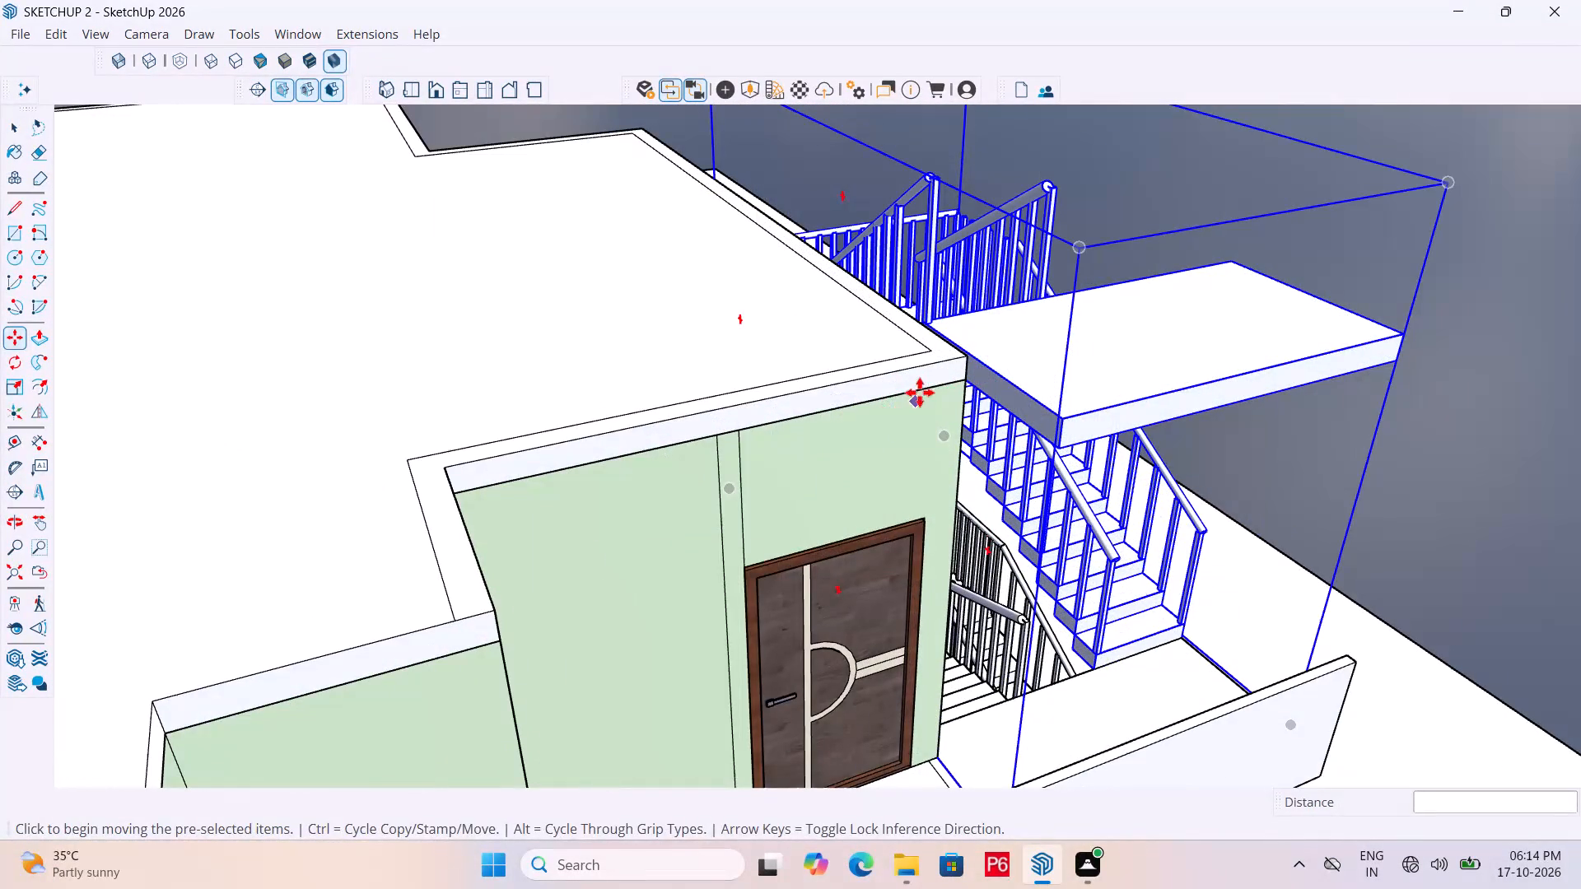
pyautogui.press('space')
pyautogui.doubleClick(852, 393)
pyautogui.click(809, 404)
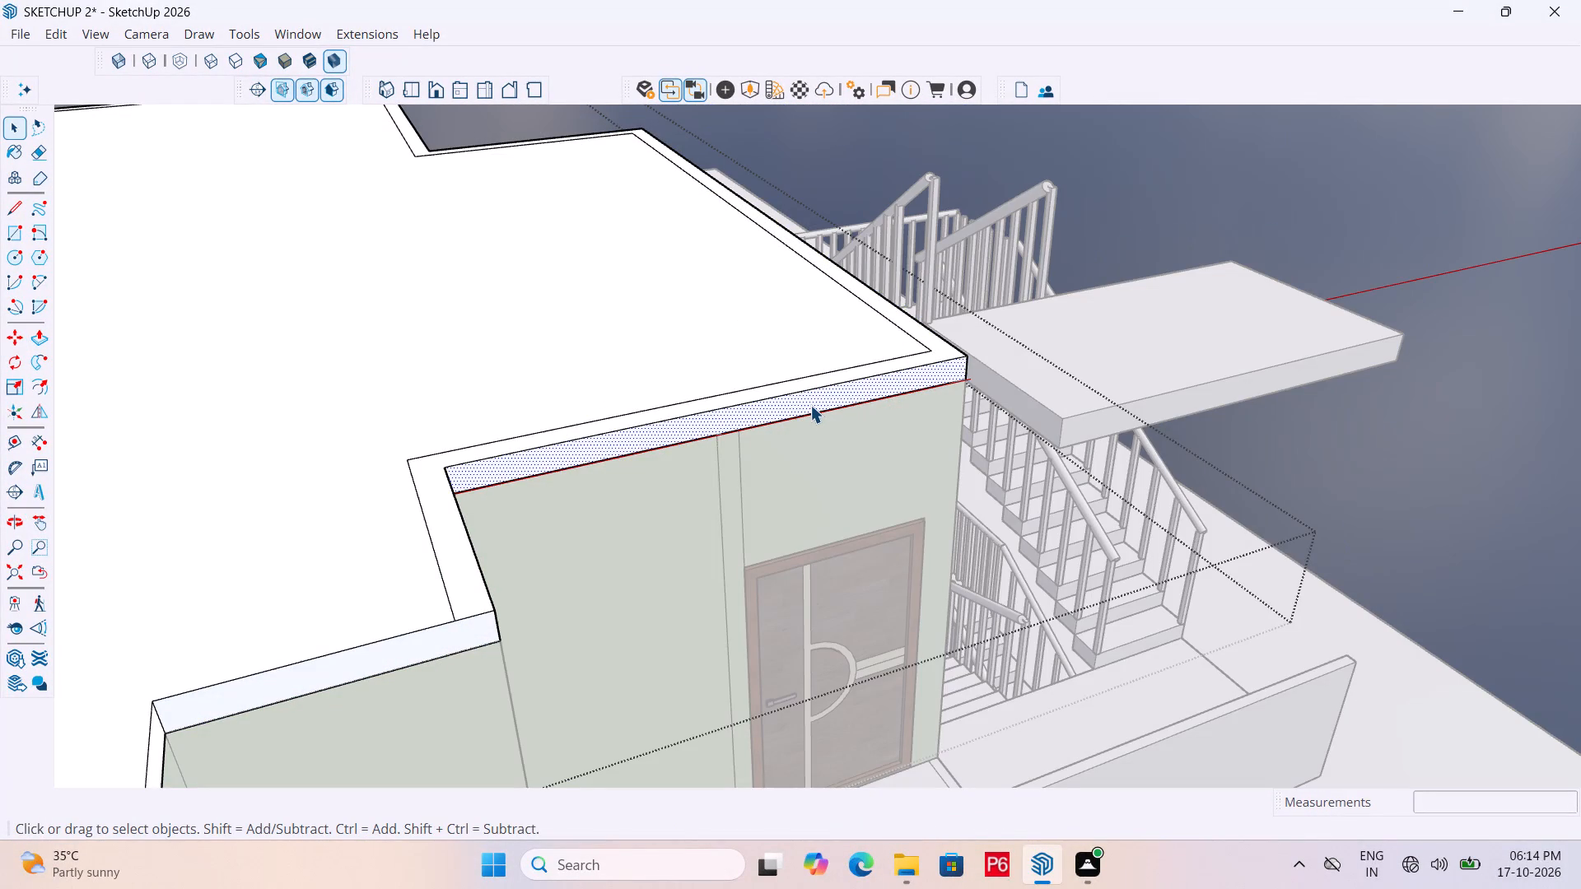
pyautogui.press('p')
pyautogui.click(810, 405)
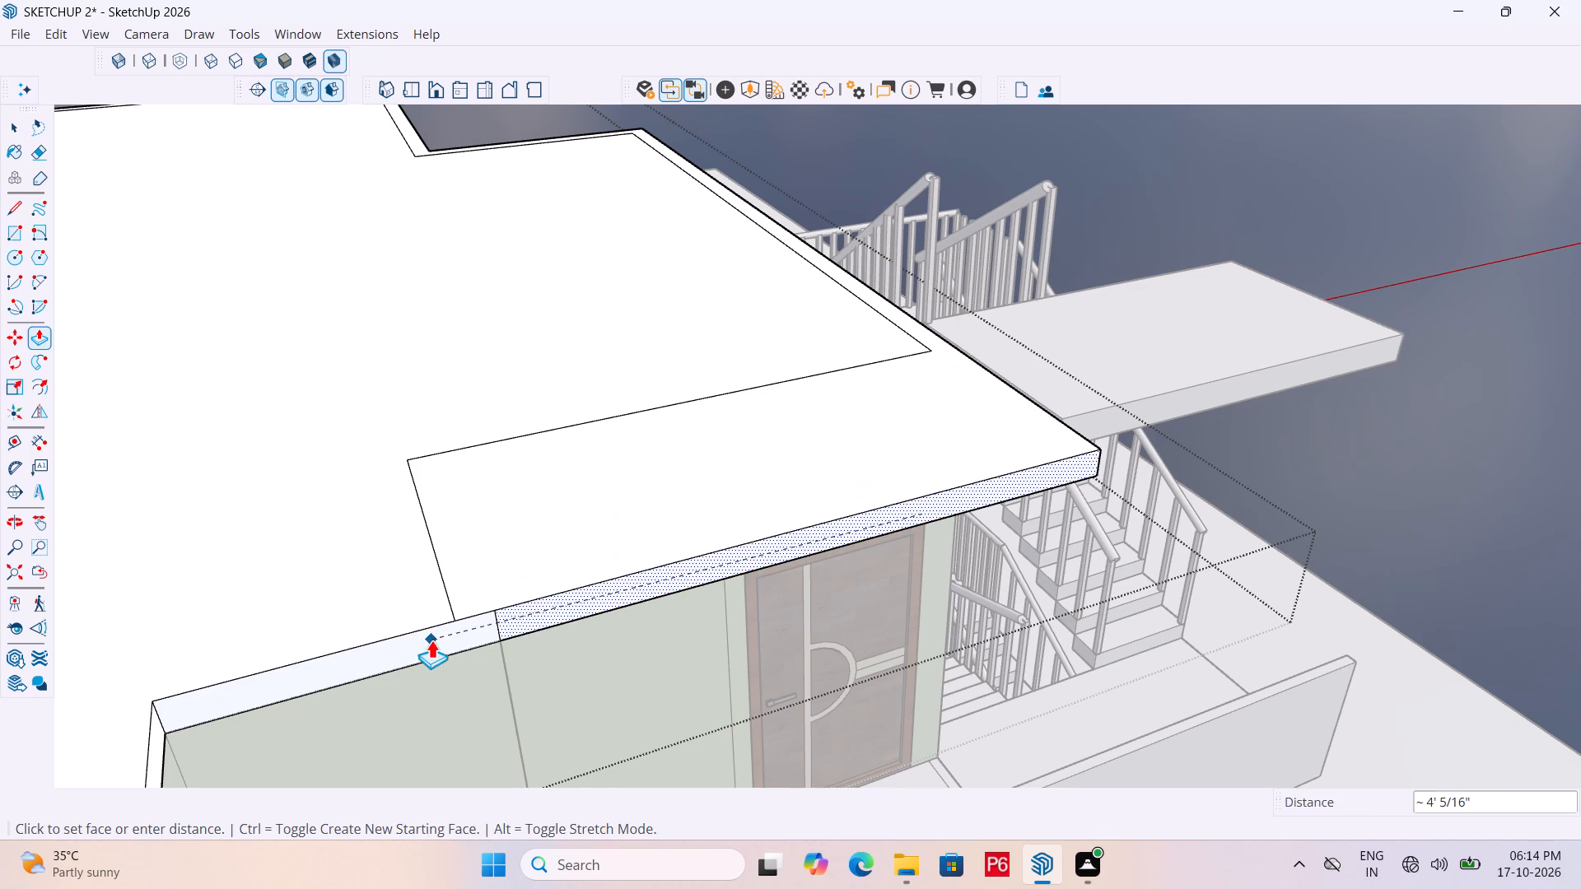
pyautogui.click(431, 640)
# Open the upper staircase's top landing slab and Push/Pull its long side face out about 1' 1 5/8" to the roof's outer edge.
pyautogui.moveTo(945, 496); pyautogui.dragTo(225, 461, button='middle')
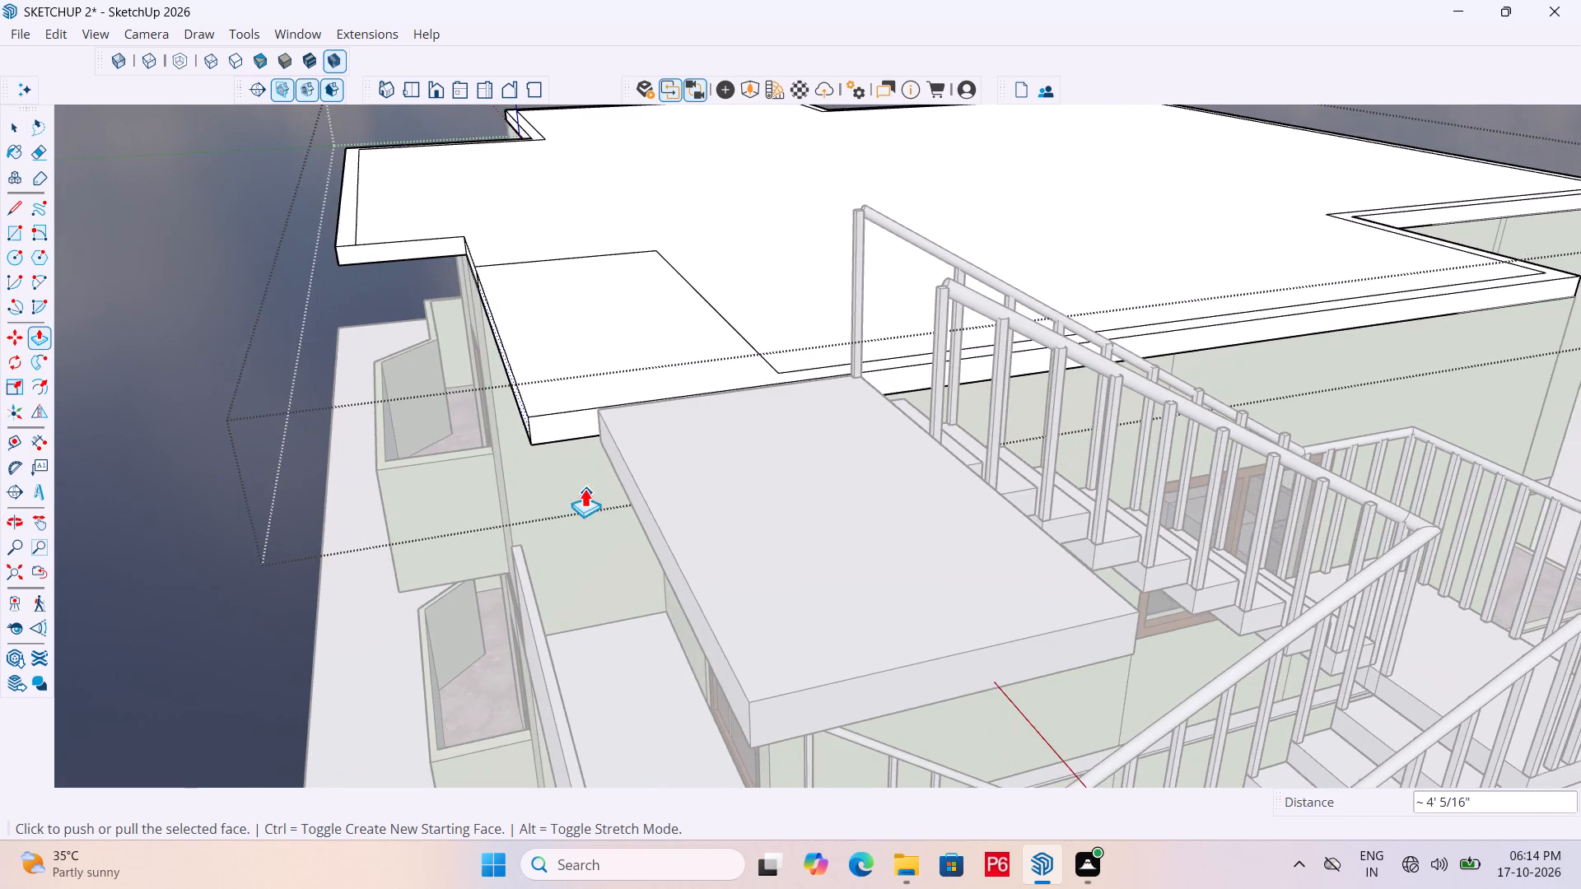
pyautogui.scroll(4, 583, 486)
pyautogui.scroll(-3, 667, 305)
pyautogui.press('space')
pyautogui.click(722, 457)
pyautogui.doubleClick(720, 461)
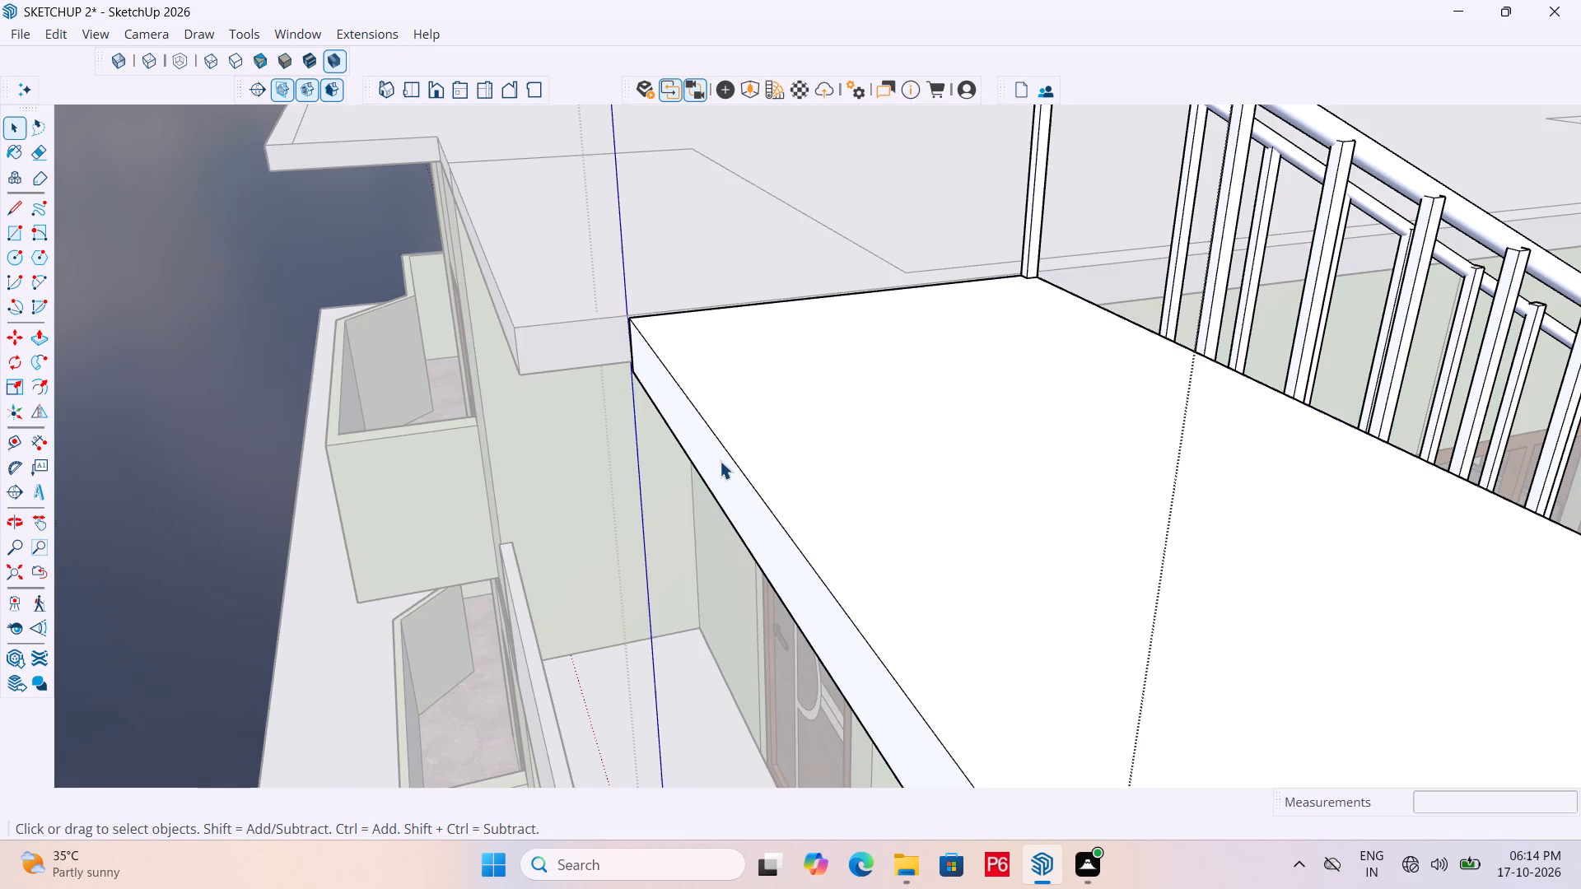
pyautogui.click(715, 455)
pyautogui.click(715, 455)
pyautogui.click(711, 450)
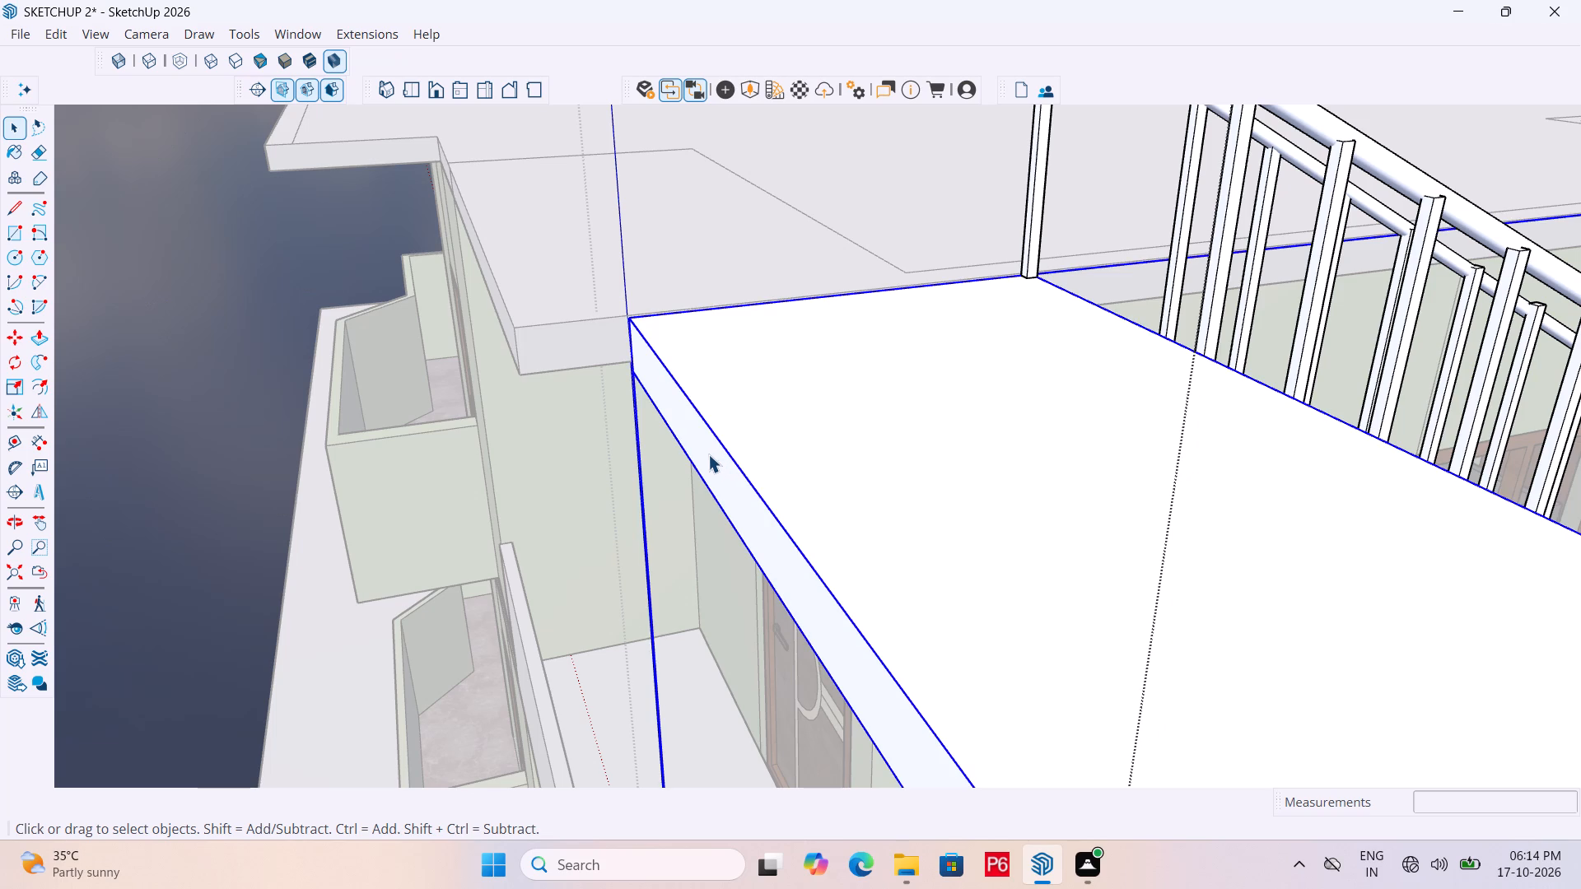
pyautogui.click(708, 454)
pyautogui.doubleClick(693, 449)
pyautogui.click(690, 445)
pyautogui.click(689, 445)
pyautogui.doubleClick(692, 440)
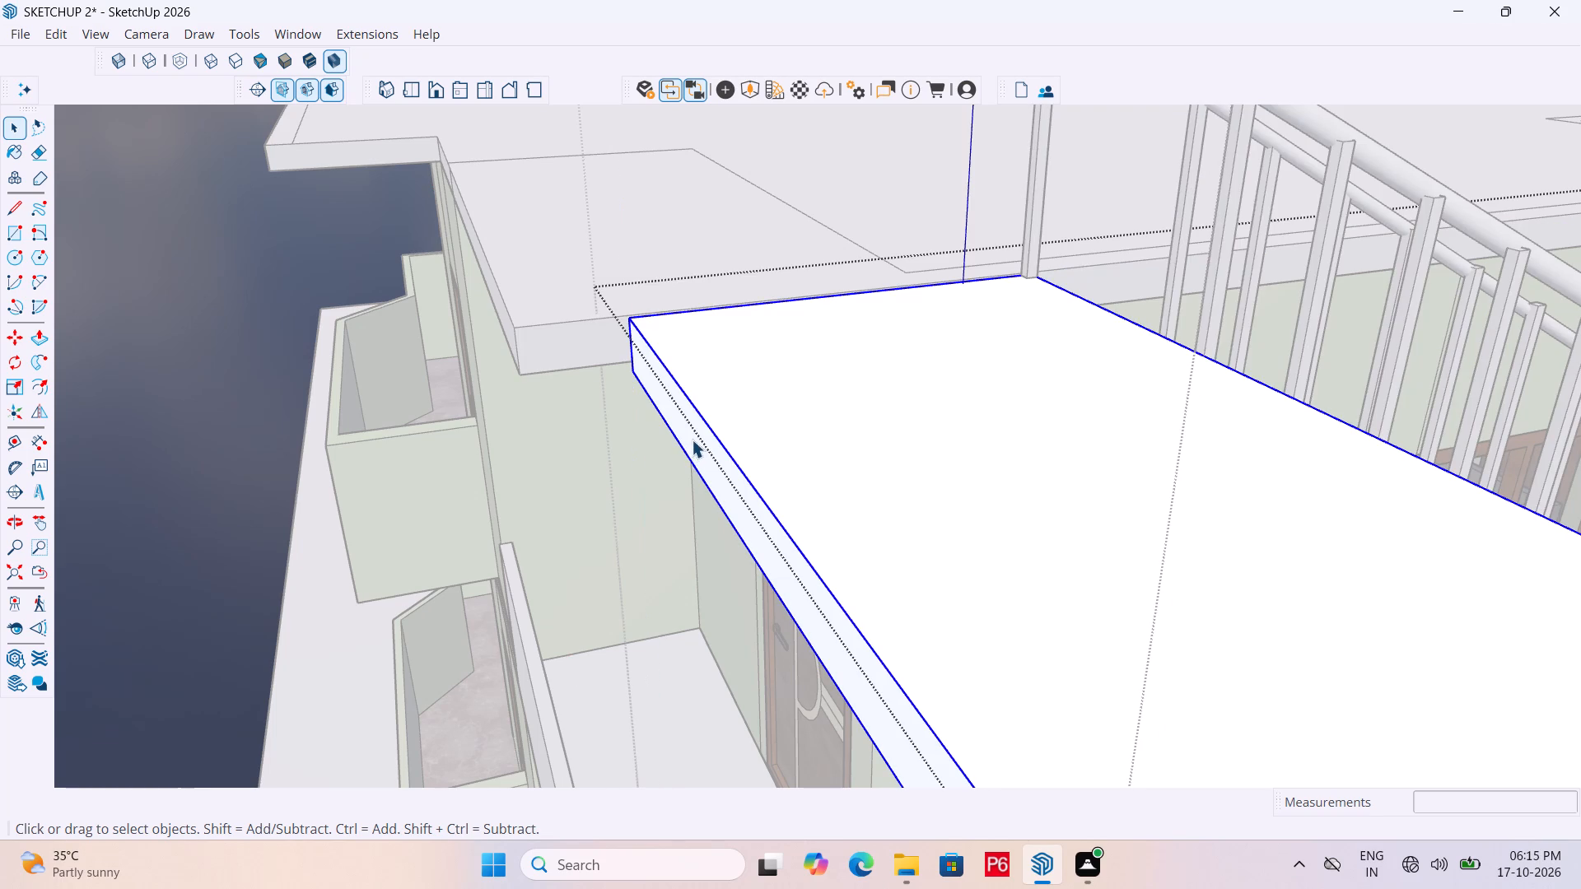
pyautogui.click(679, 422)
pyautogui.press('p')
pyautogui.click(681, 422)
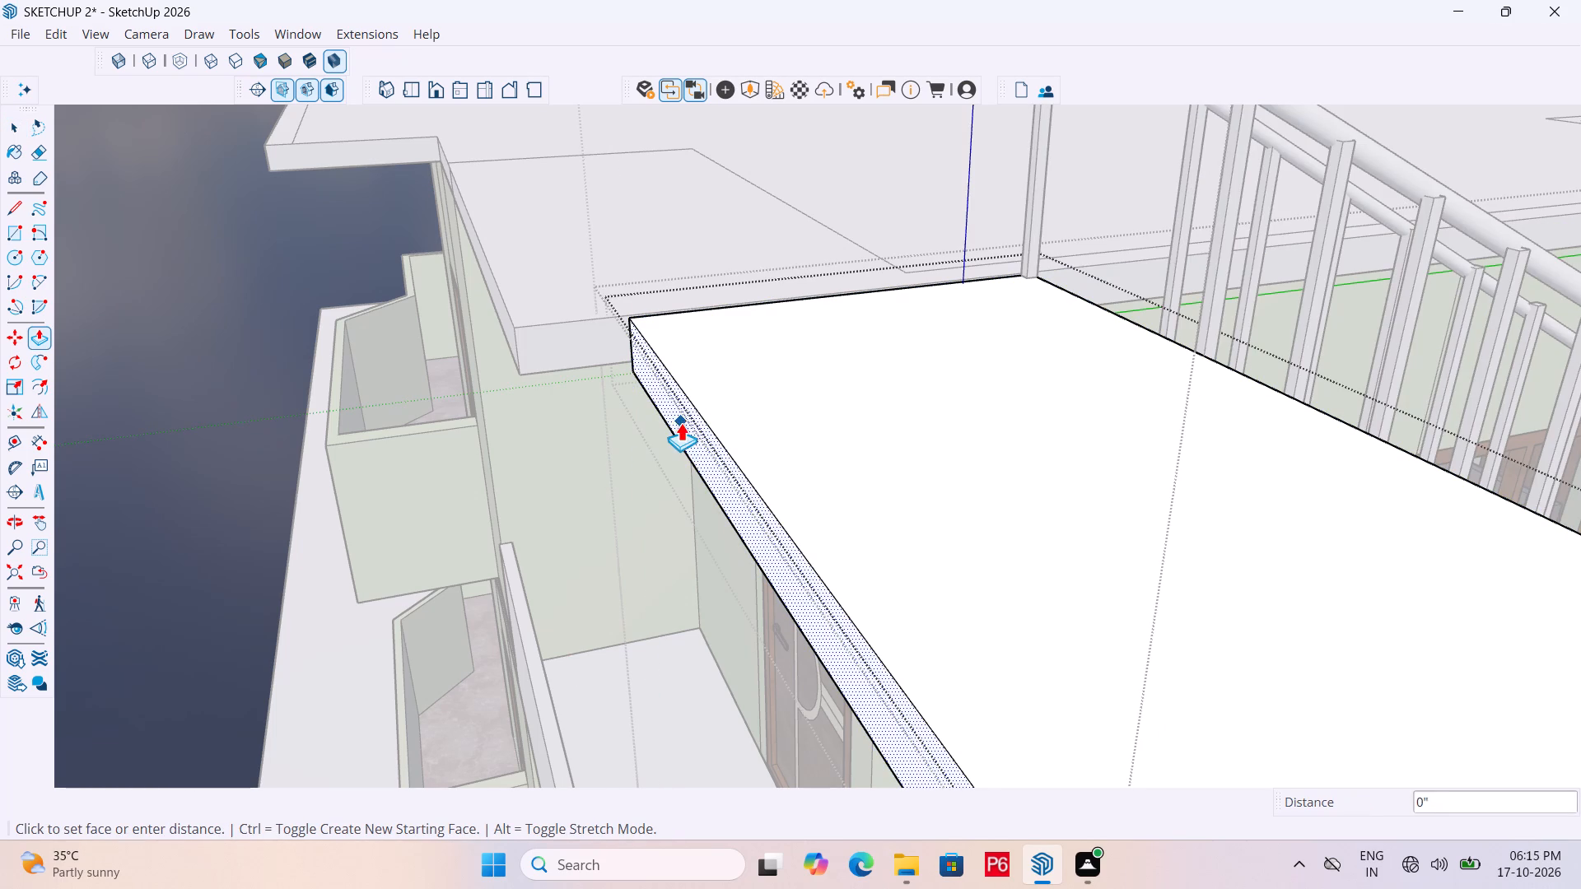
pyautogui.click(513, 307)
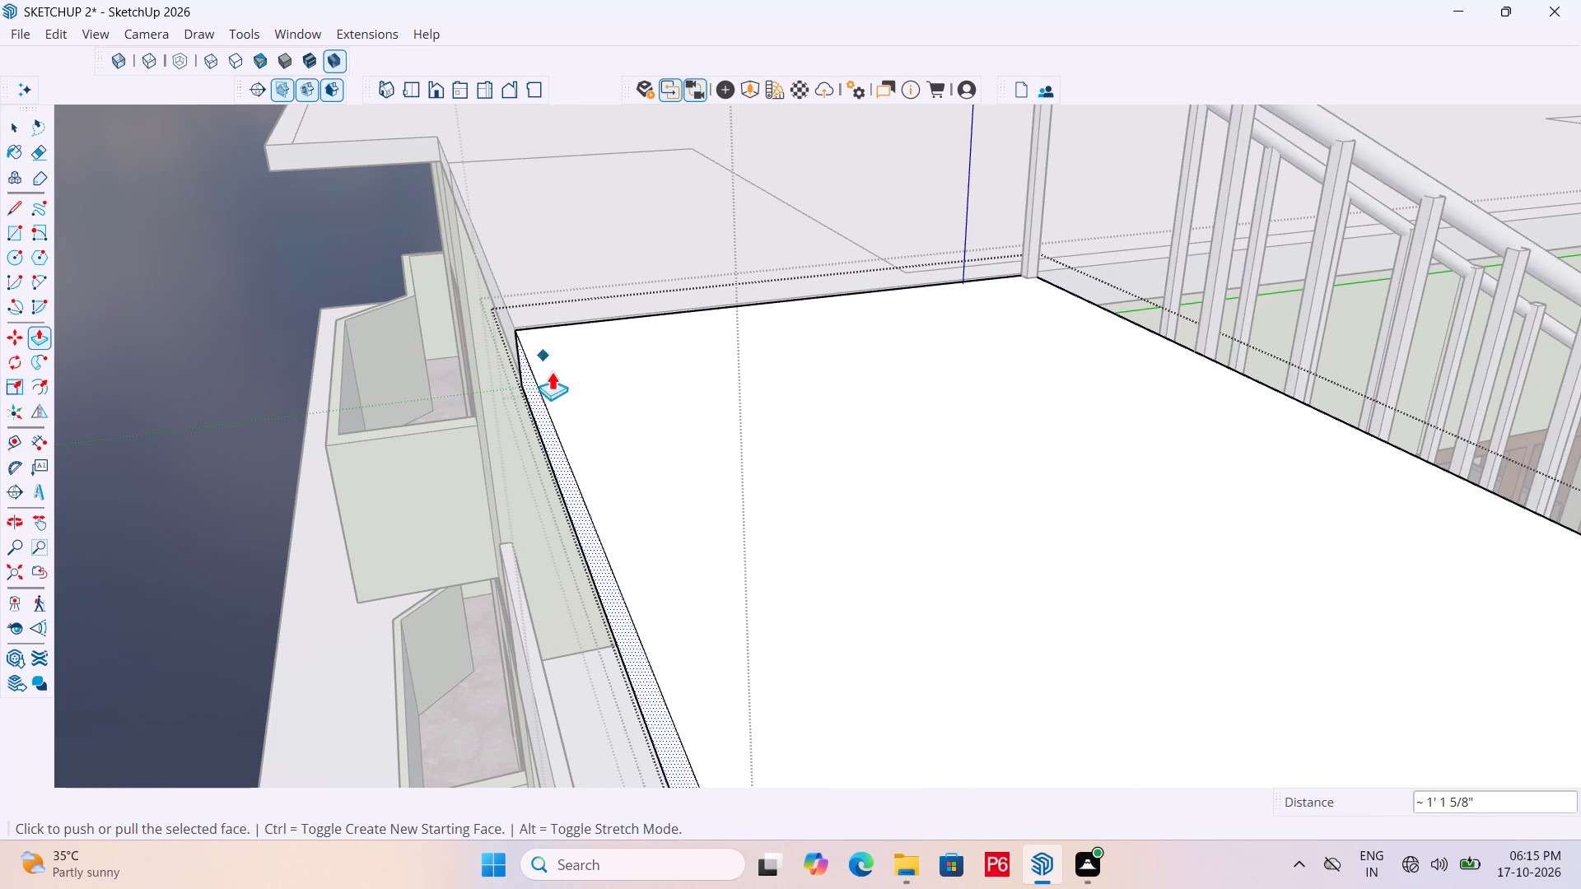
# Push/Pull the landing slab's house-side face about 1 1/16" to close the gap against the roof edge.
pyautogui.moveTo(552, 374); pyautogui.dragTo(908, 360, button='middle')
pyautogui.scroll(-3, 1073, 392)
pyautogui.moveTo(472, 410); pyautogui.dragTo(685, 462, button='middle')
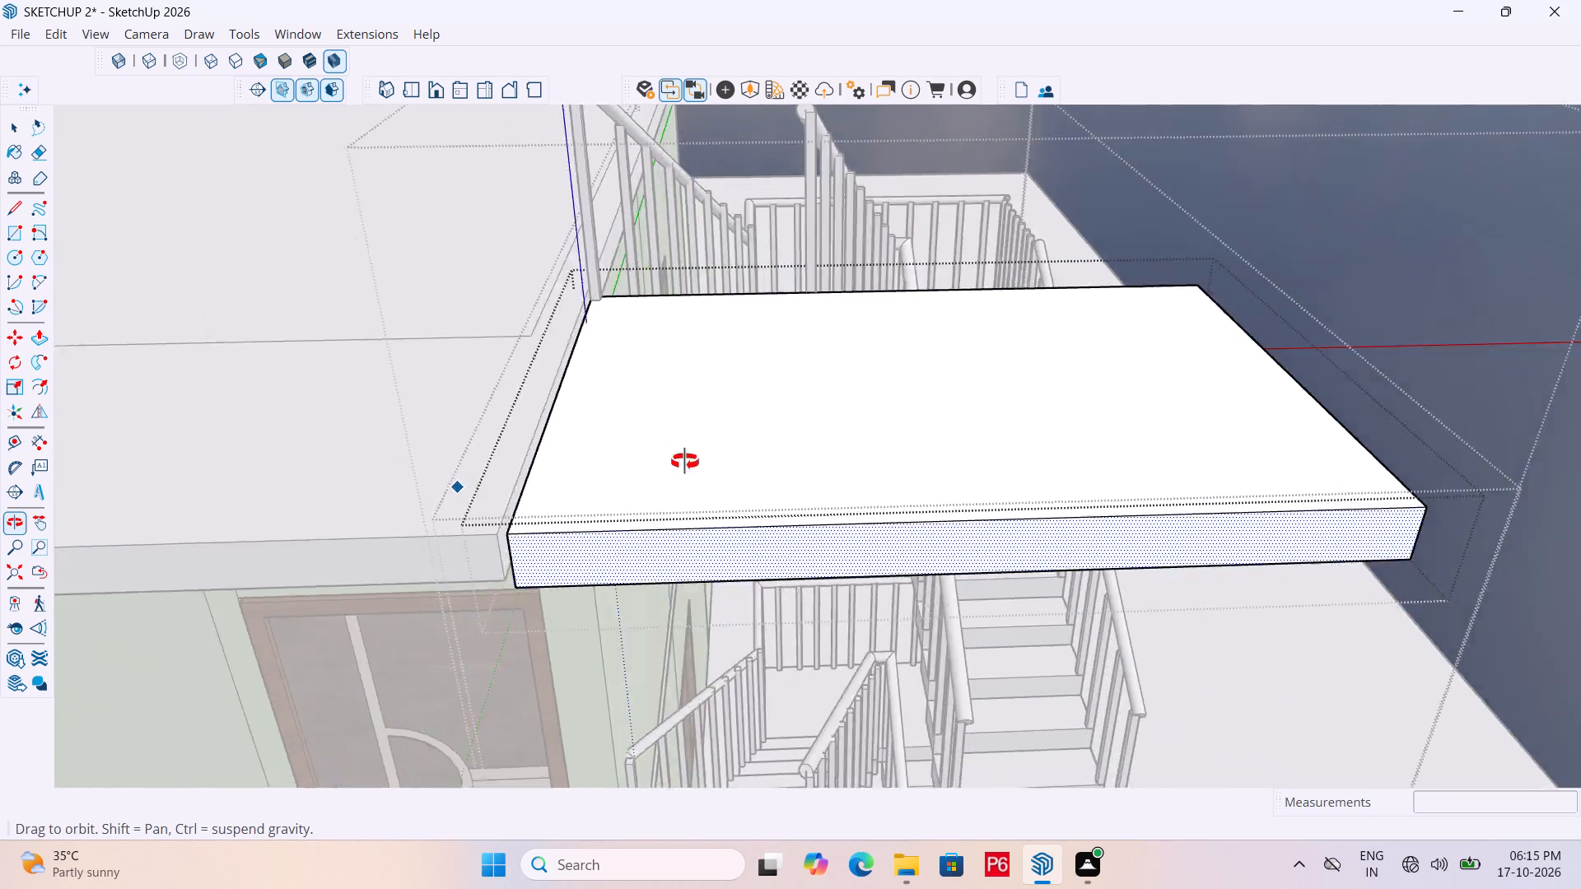
pyautogui.moveTo(685, 462); pyautogui.dragTo(865, 474, button='middle')
pyautogui.scroll(9, 563, 571)
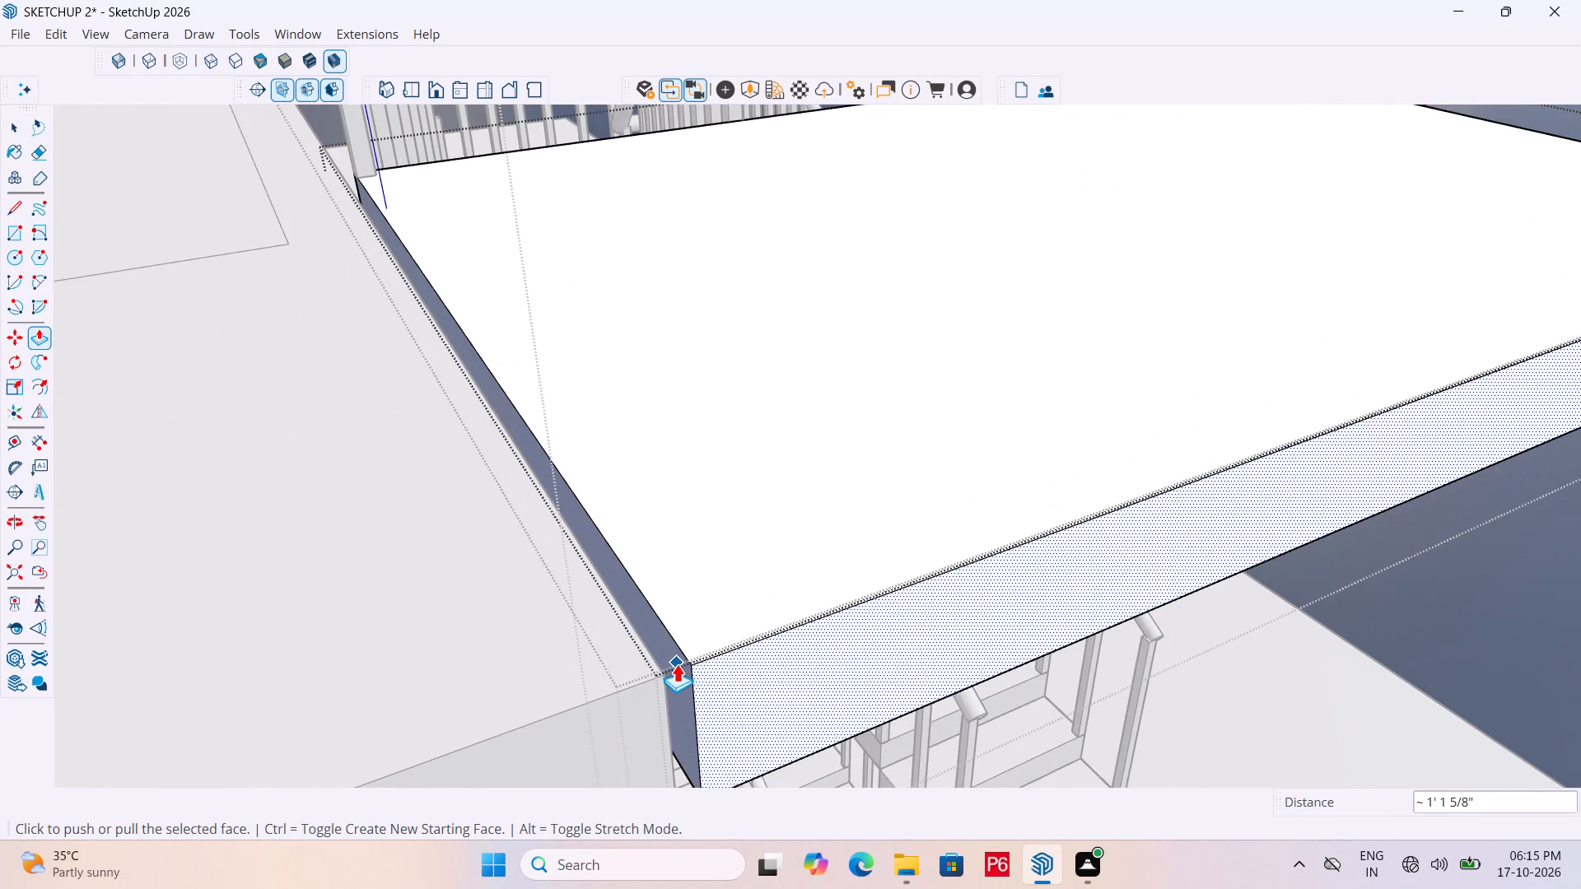
pyautogui.press('space')
pyautogui.click(665, 661)
pyautogui.click(656, 641)
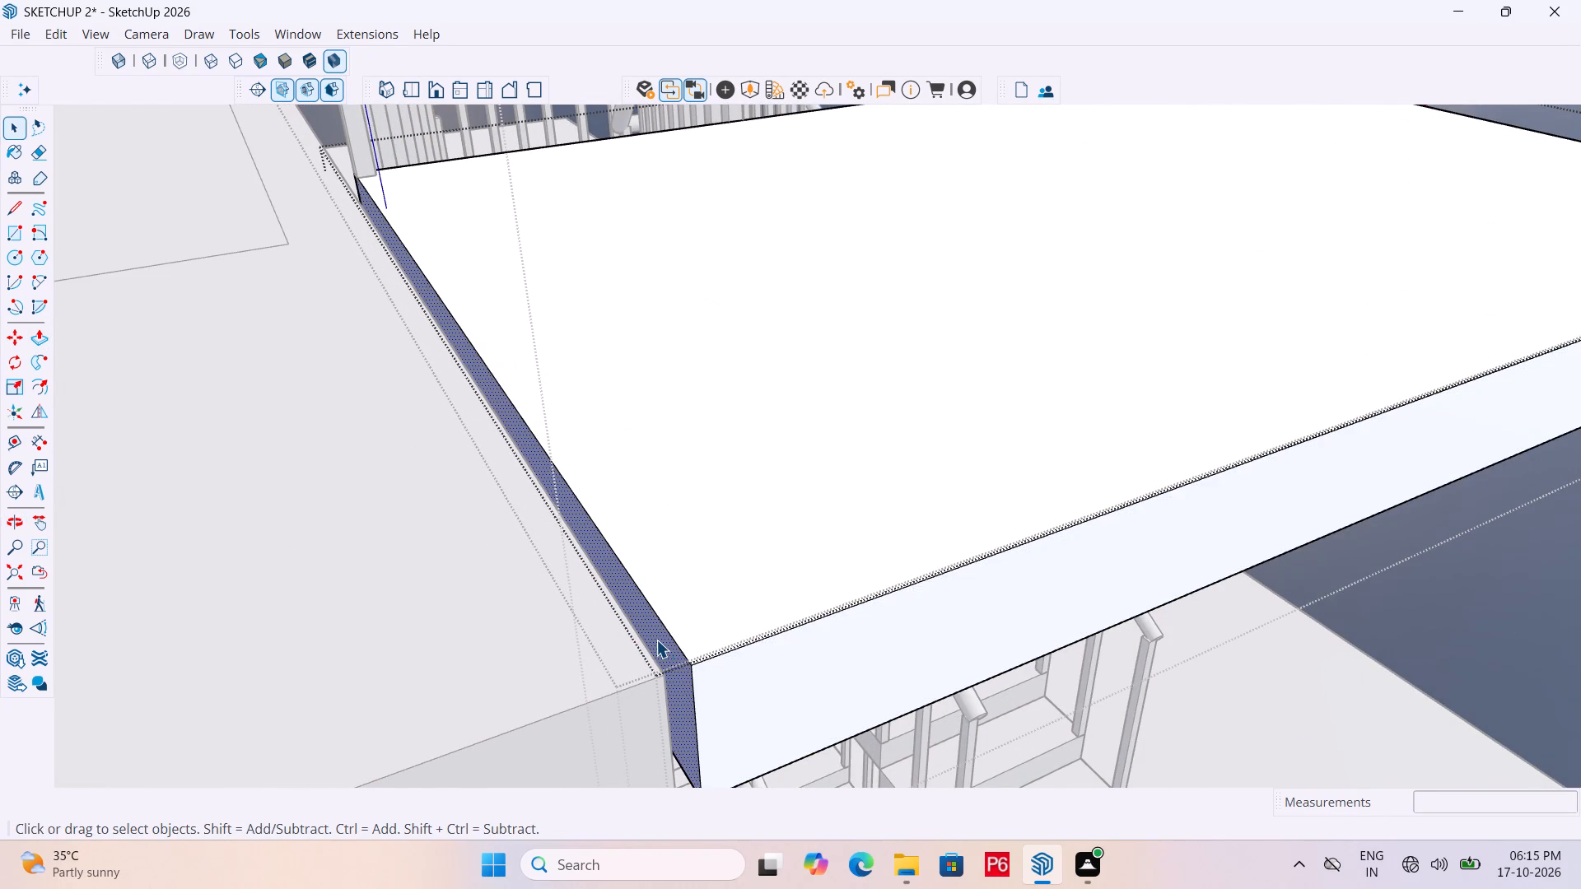
pyautogui.press('p')
pyautogui.click(656, 640)
pyautogui.moveTo(655, 673); pyautogui.dragTo(608, 623)
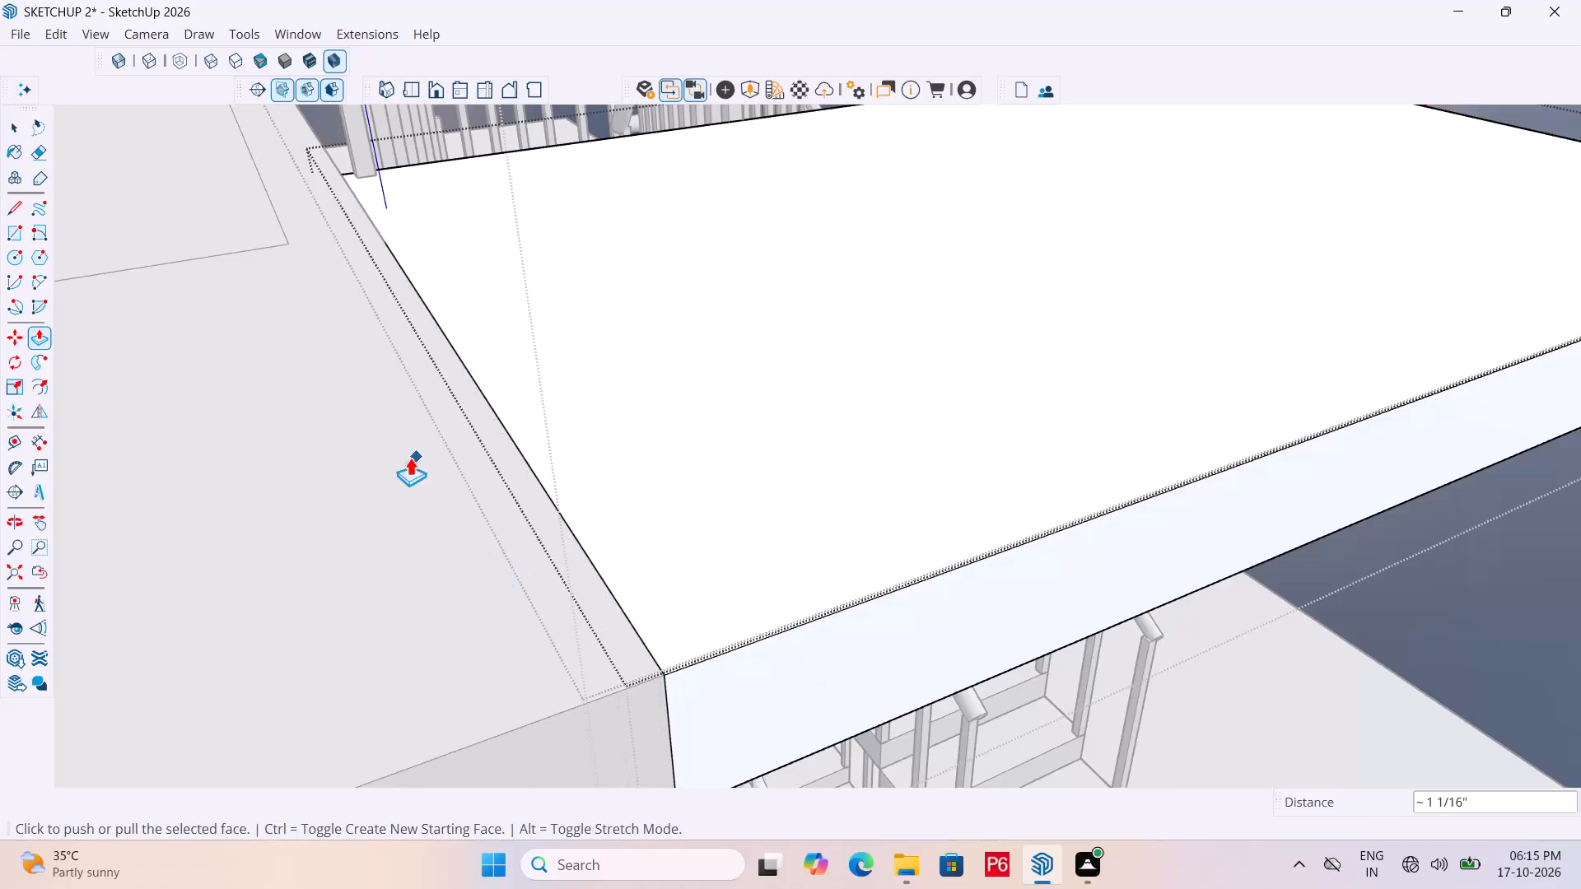
# Open the roof group and Push/Pull its underside down 1", flush with the underside of the stair landing slab.
pyautogui.scroll(-7, 411, 457)
pyautogui.moveTo(552, 576); pyautogui.dragTo(653, 318, button='middle')
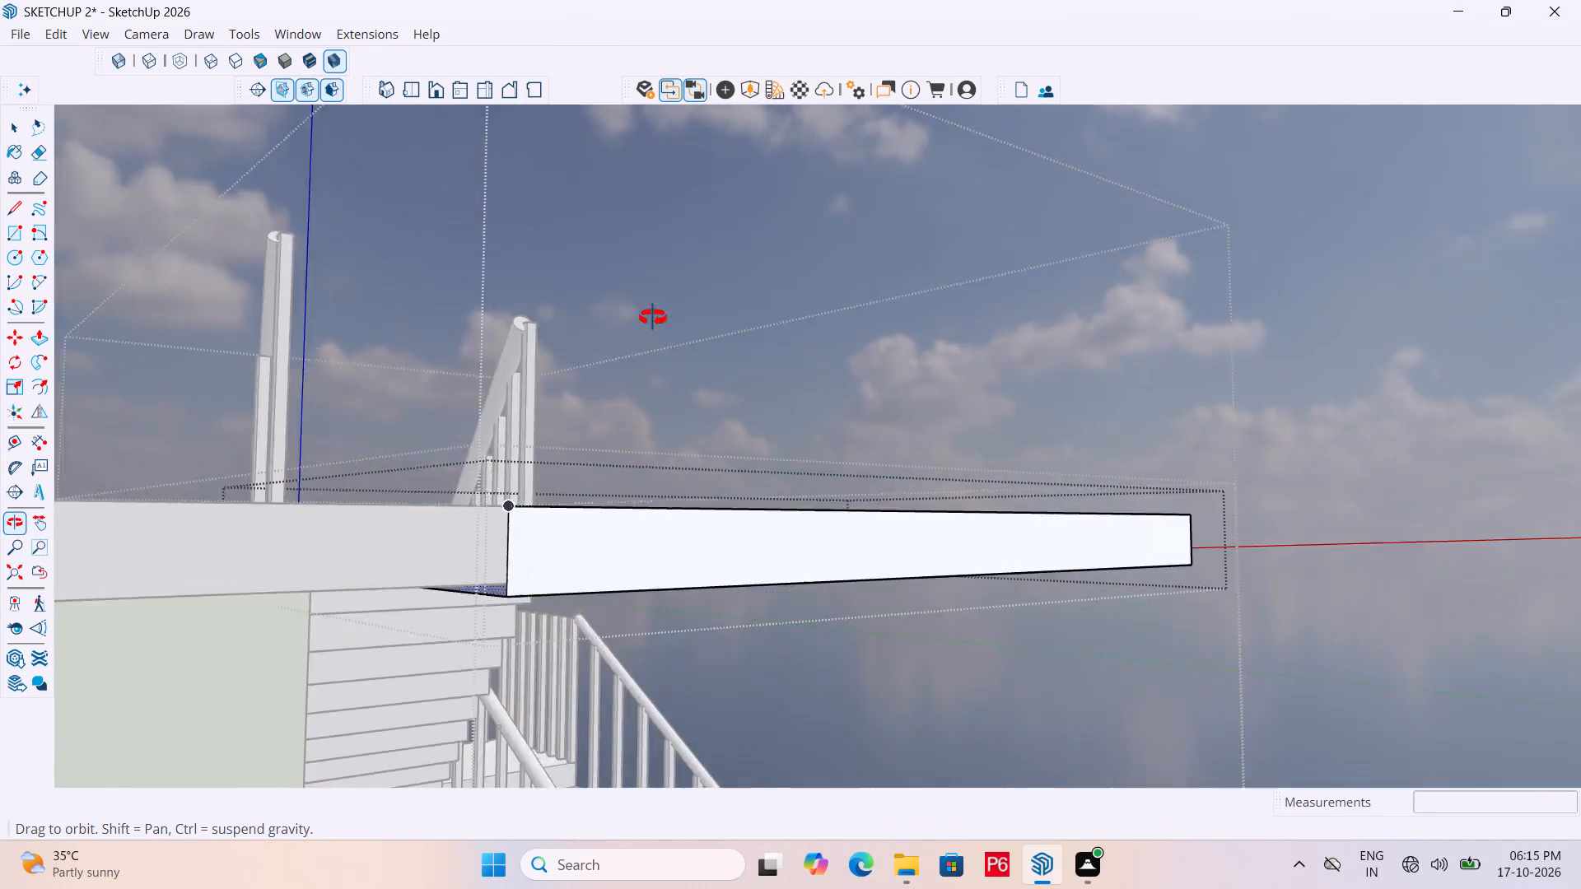
pyautogui.moveTo(653, 318); pyautogui.dragTo(709, 253, button='middle')
pyautogui.scroll(4, 417, 616)
pyautogui.press('space')
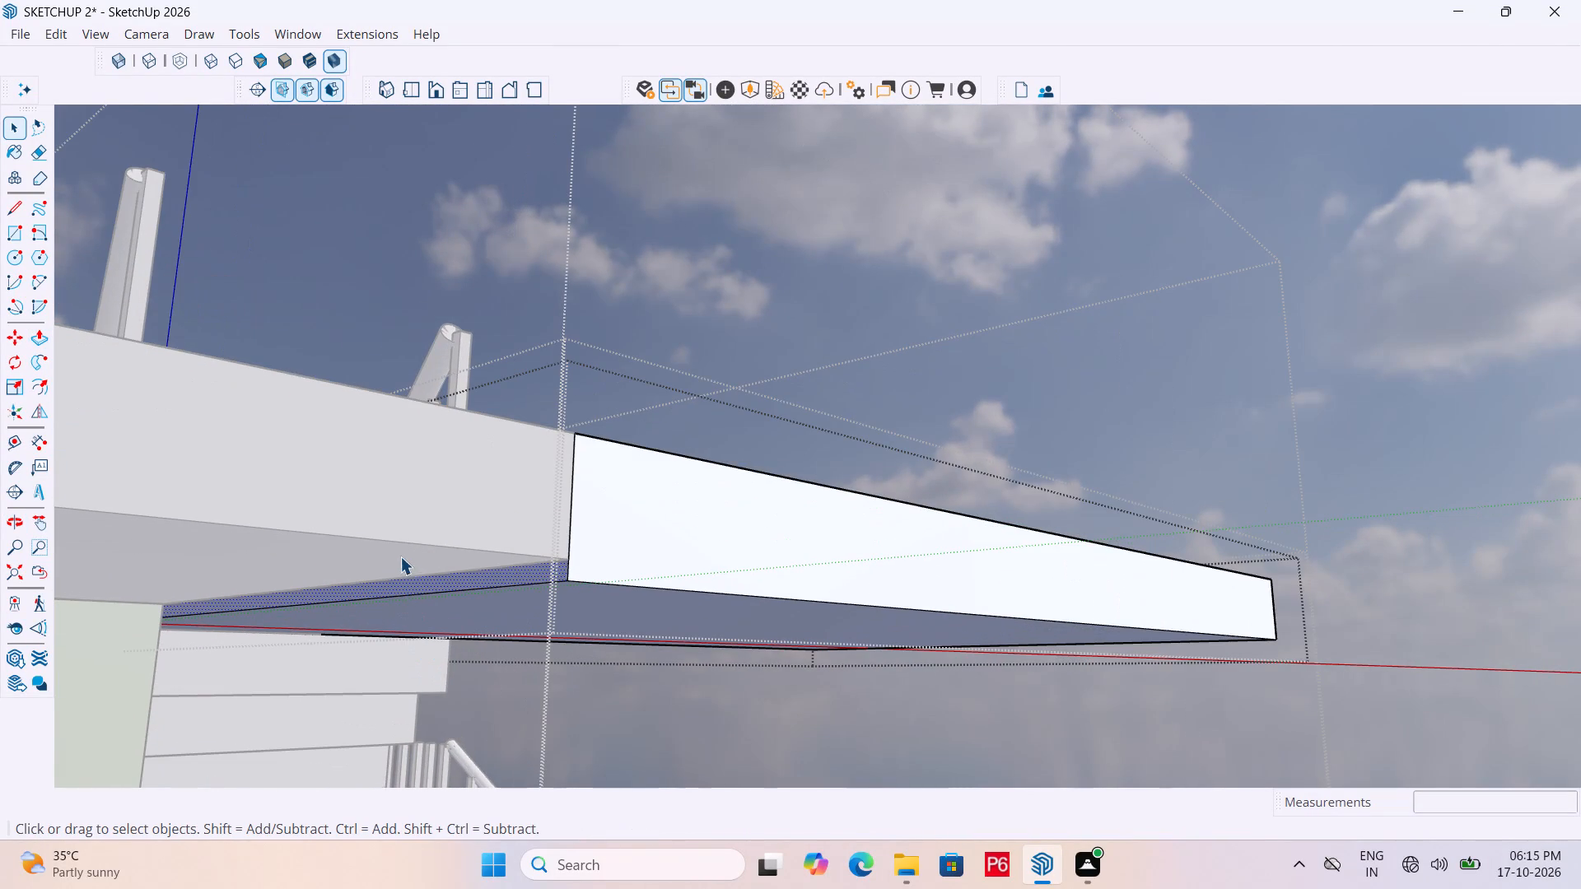
pyautogui.click(400, 556)
pyautogui.doubleClick(399, 556)
pyautogui.click(360, 554)
pyautogui.moveTo(364, 552); pyautogui.dragTo(377, 546)
pyautogui.click(762, 350)
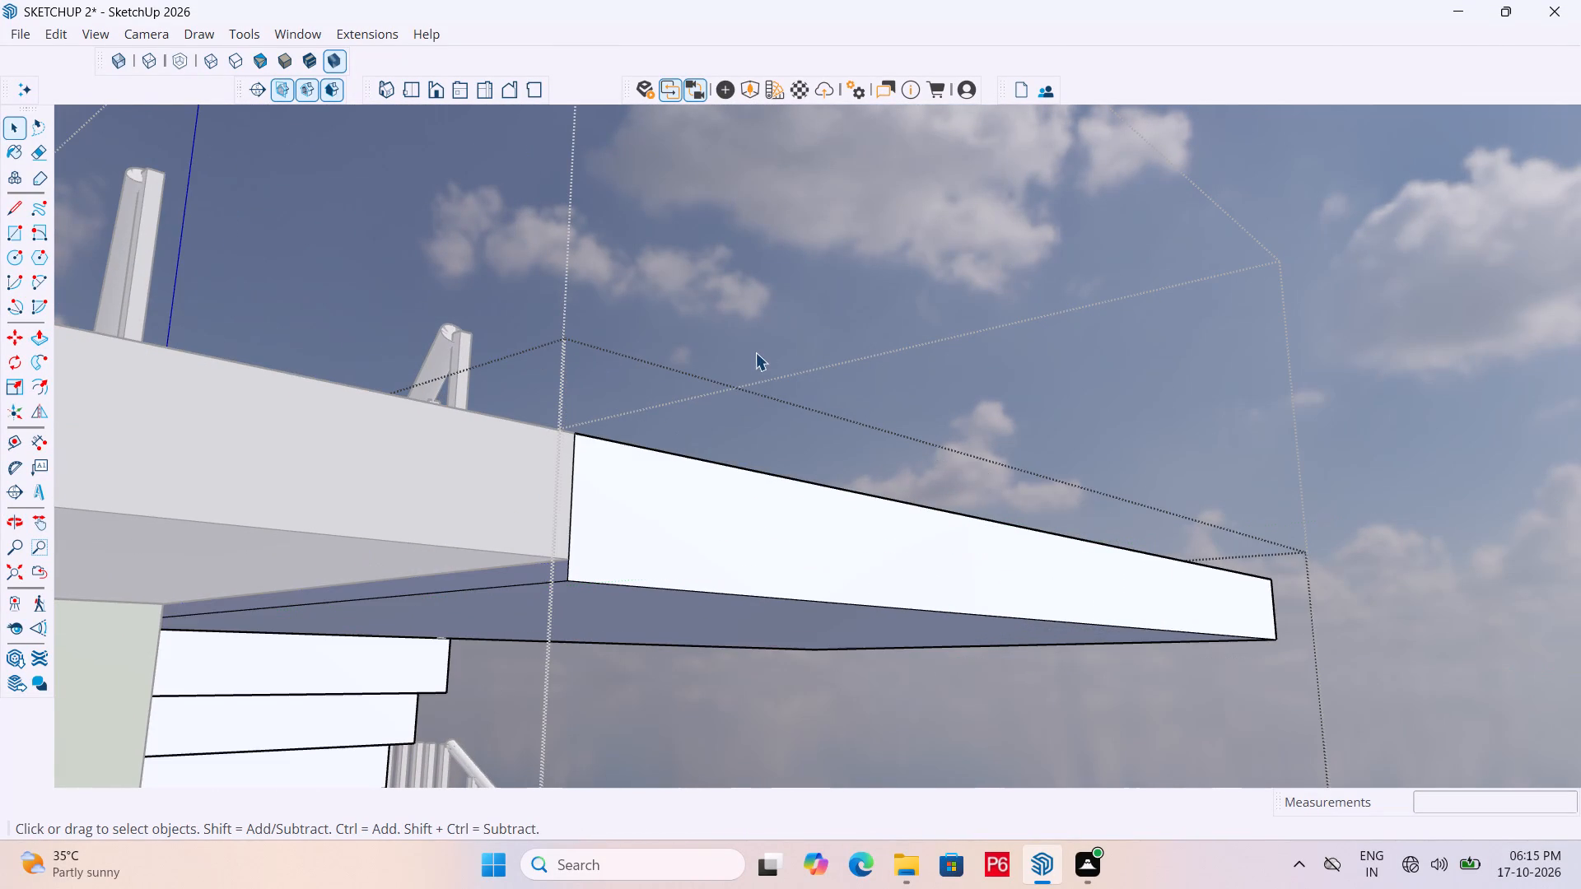
pyautogui.click(357, 532)
pyautogui.doubleClick(351, 548)
pyautogui.tripleClick(347, 563)
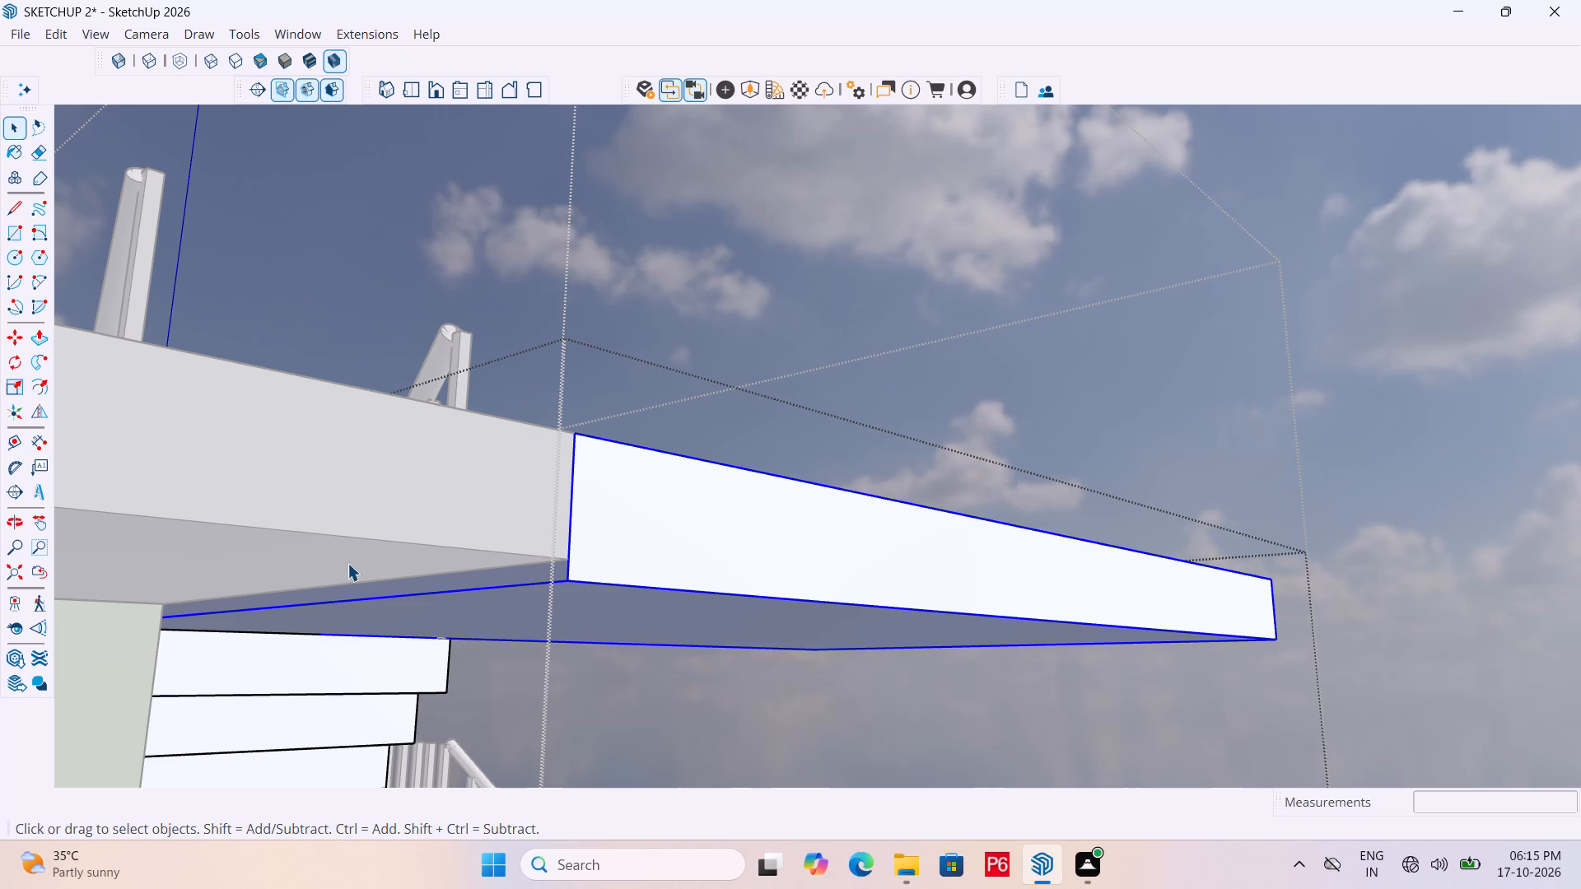
pyautogui.doubleClick(356, 558)
pyautogui.moveTo(367, 552); pyautogui.dragTo(300, 465, button='middle')
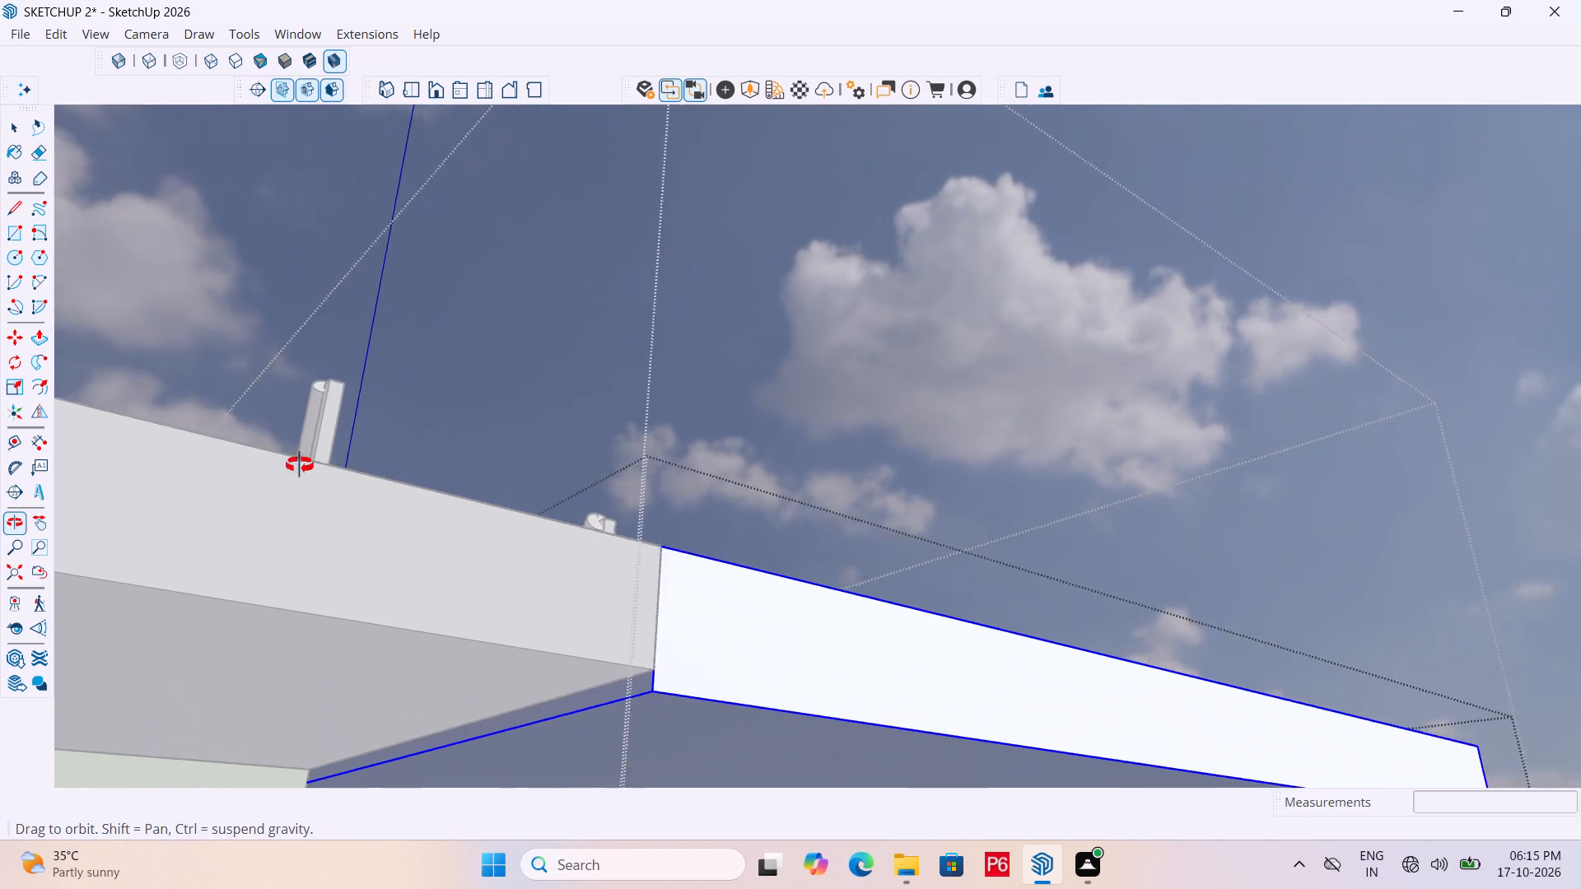
pyautogui.moveTo(300, 465); pyautogui.dragTo(353, 467, button='middle')
pyautogui.scroll(2, 402, 625)
pyautogui.click(384, 650)
pyautogui.tripleClick(368, 643)
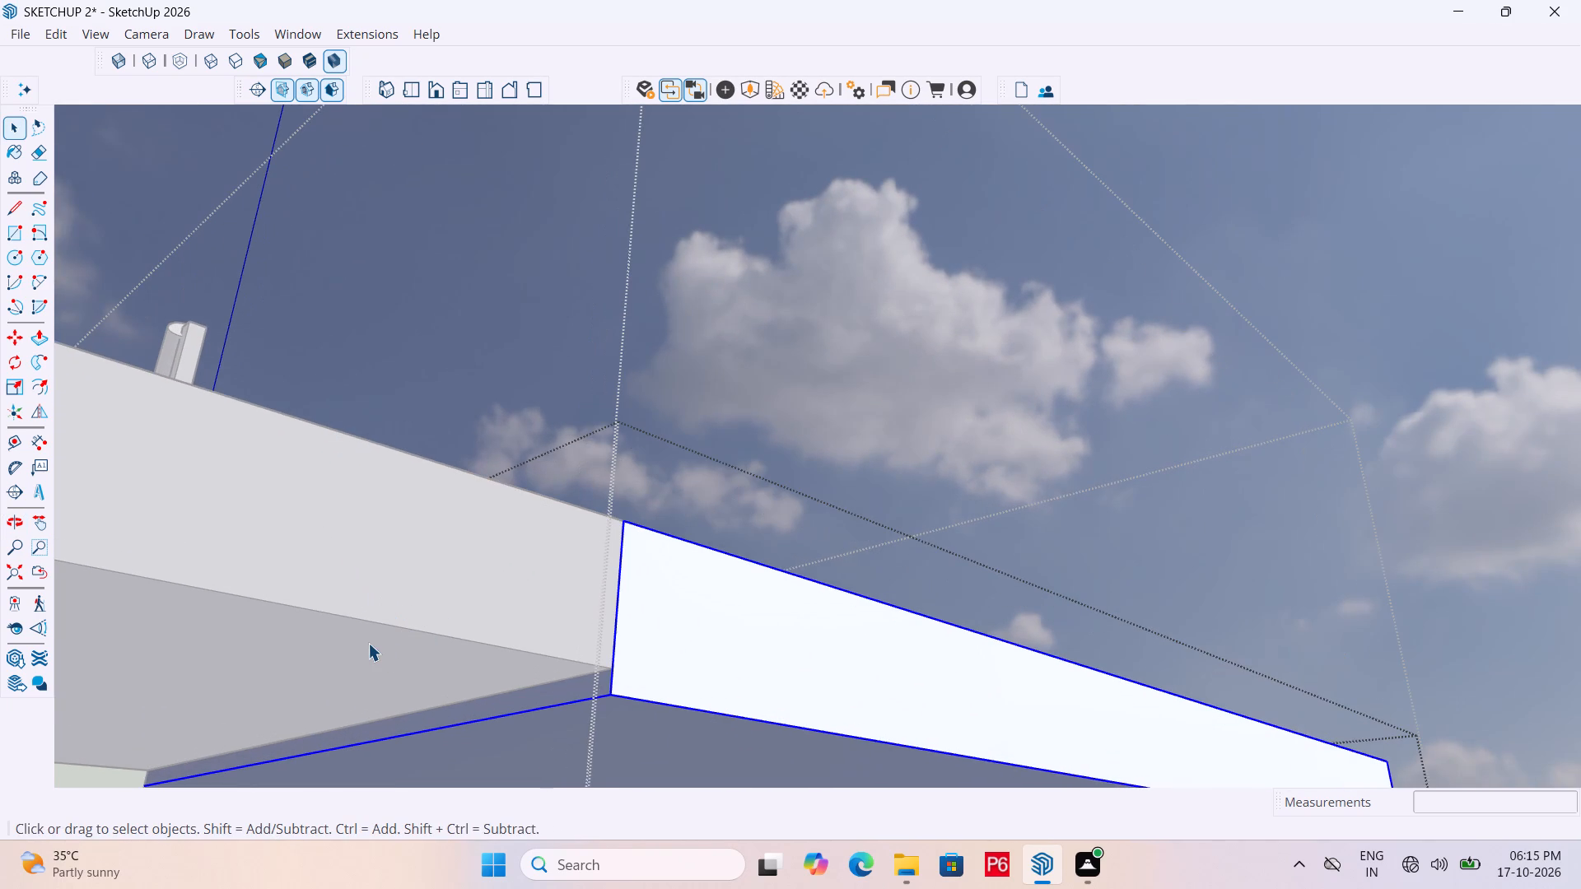
pyautogui.click(364, 644)
pyautogui.click(552, 354)
pyautogui.tripleClick(552, 354)
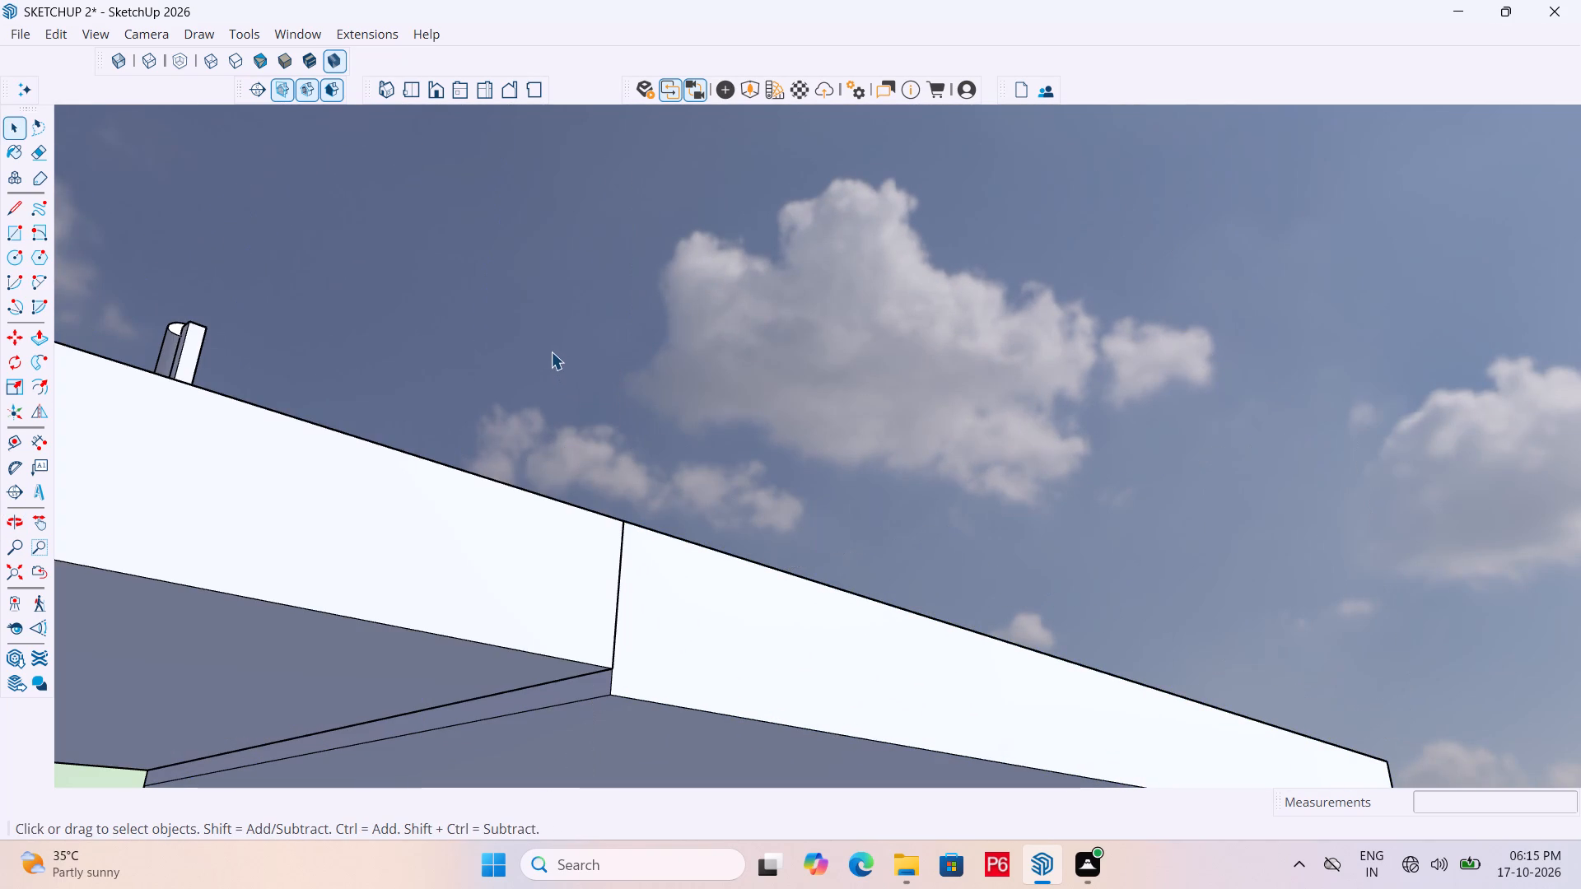
pyautogui.click(551, 351)
pyautogui.click(441, 659)
pyautogui.tripleClick(438, 660)
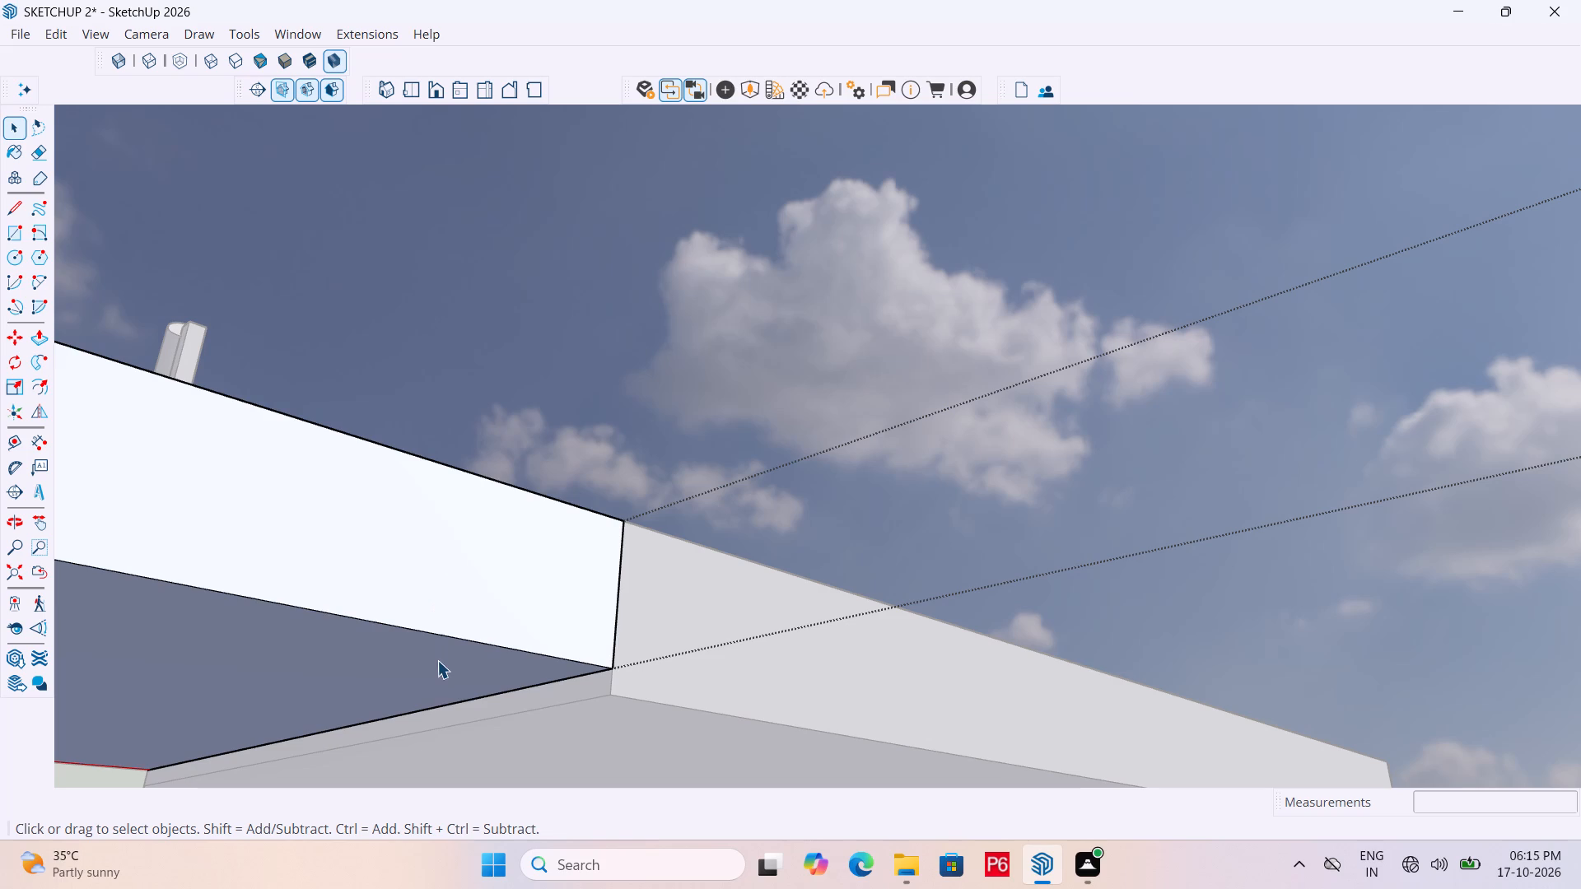
pyautogui.click(383, 654)
pyautogui.click(383, 651)
pyautogui.press('p')
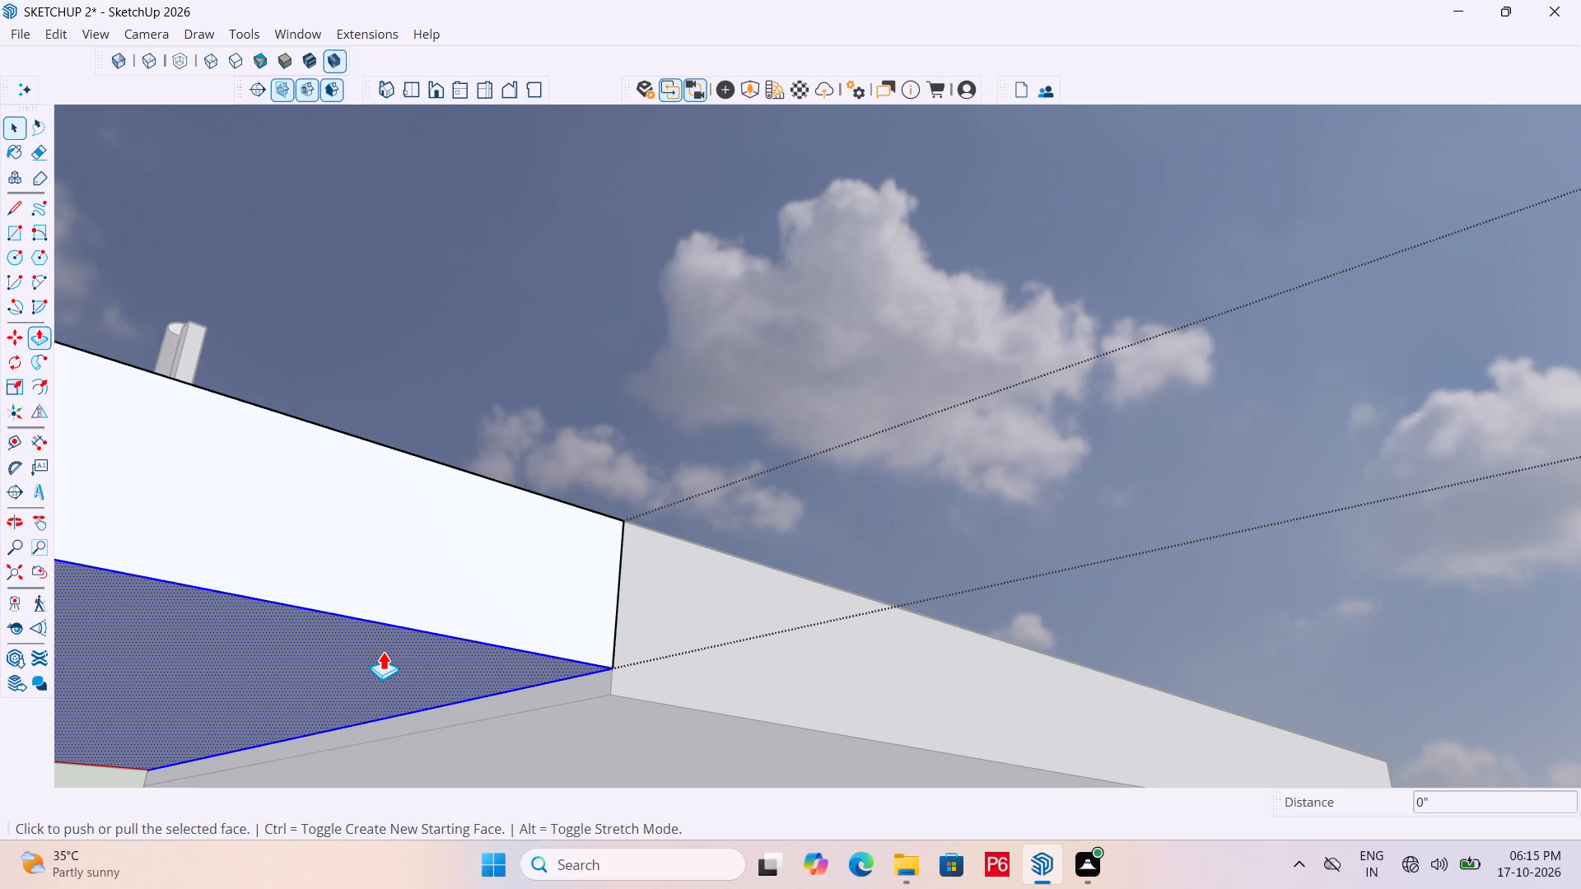
pyautogui.click(384, 650)
pyautogui.click(470, 667)
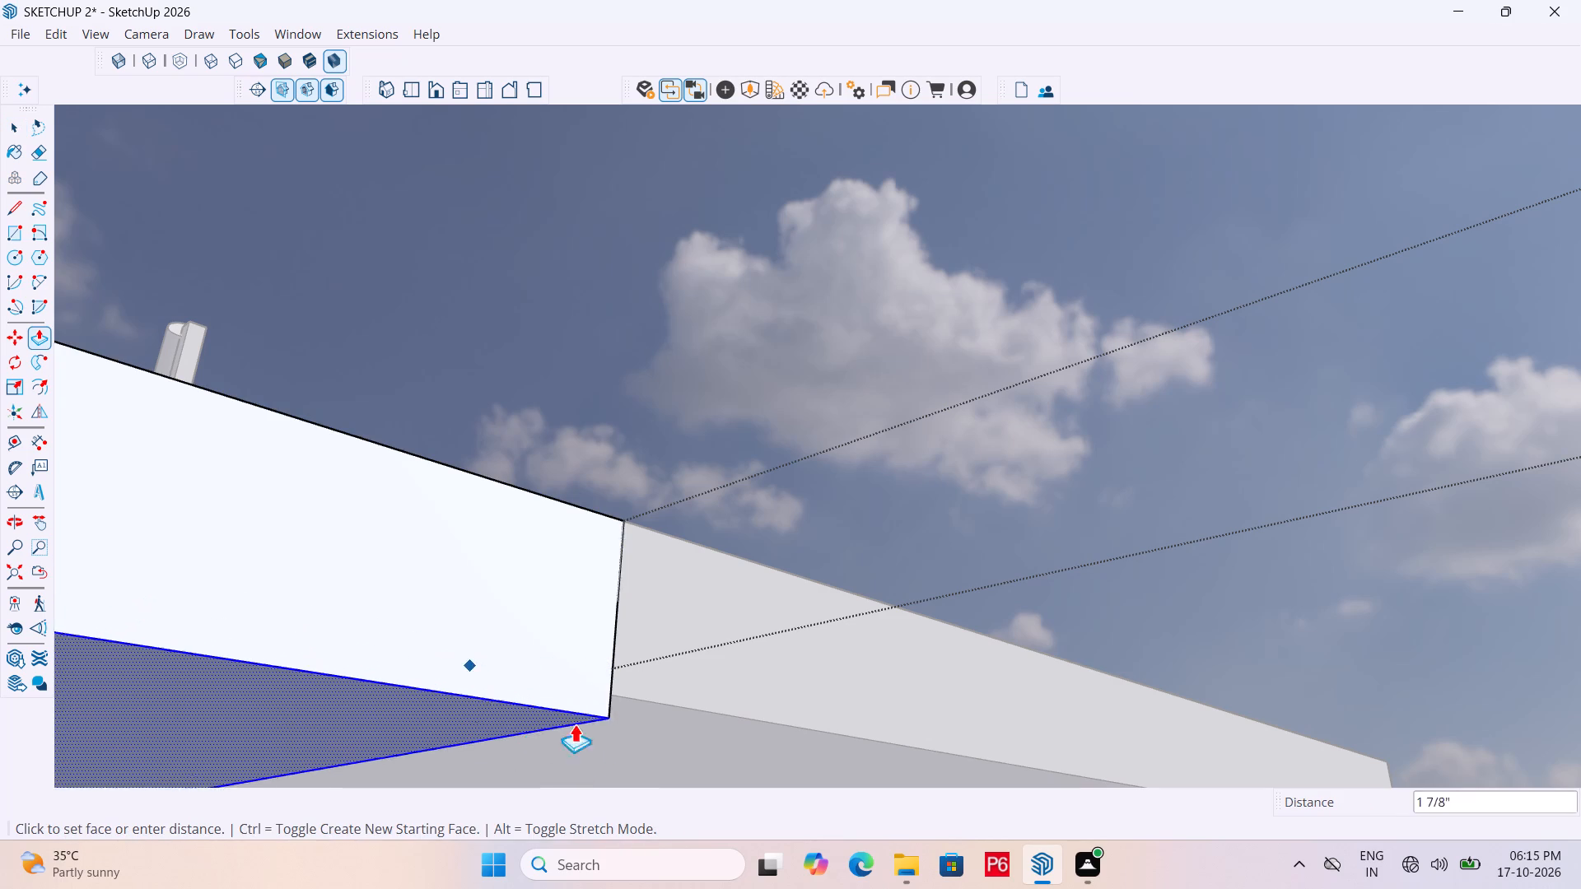
pyautogui.moveTo(640, 725); pyautogui.dragTo(637, 715)
# Save the model.
pyautogui.scroll(-10, 459, 552)
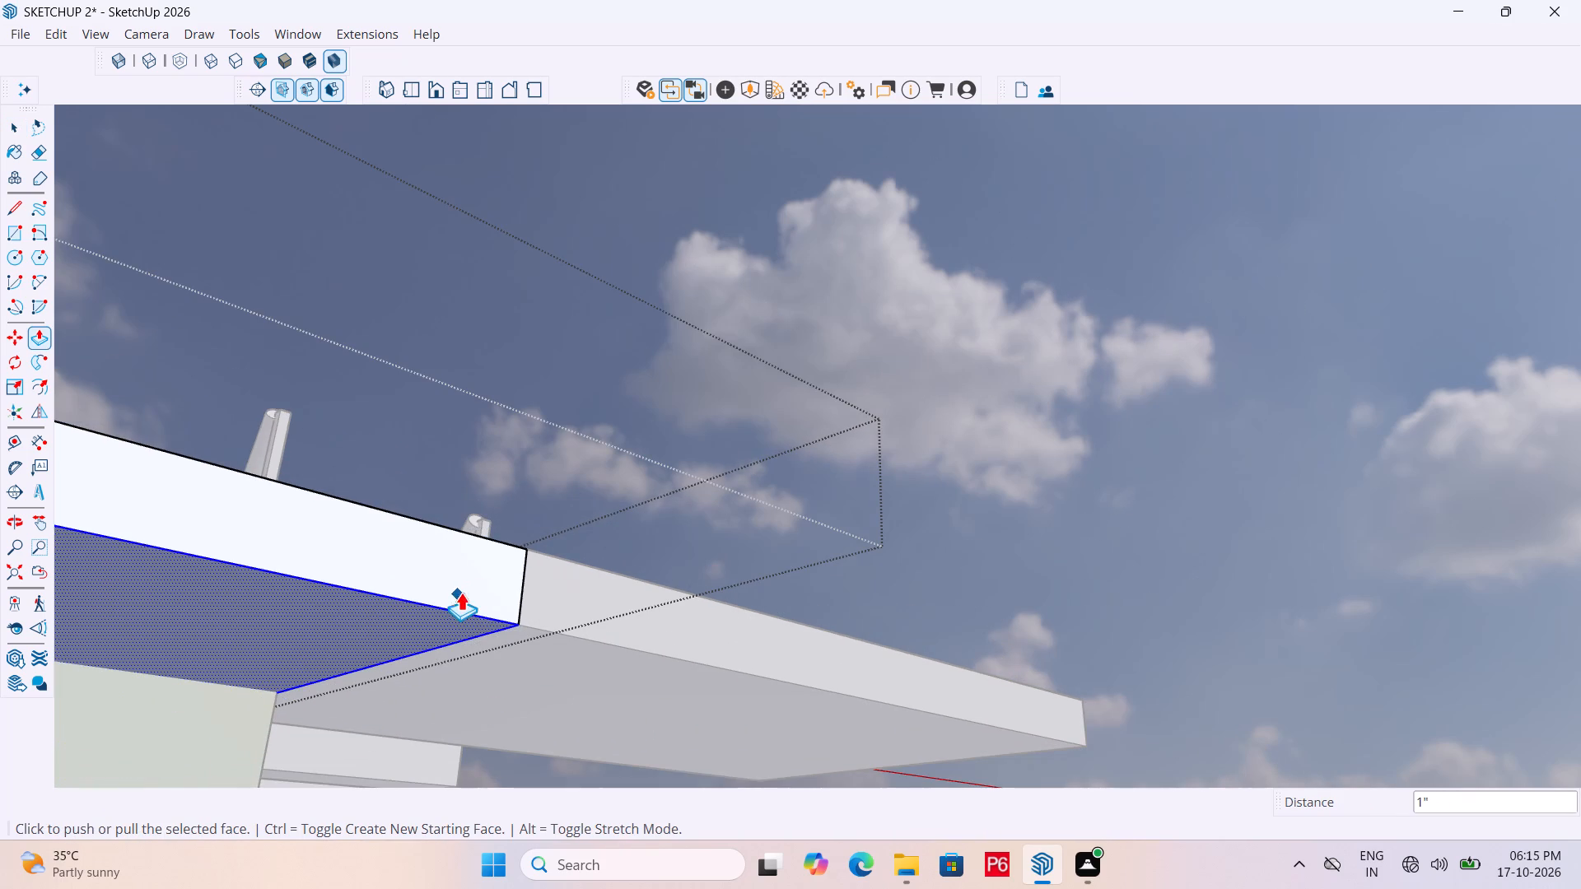
pyautogui.hotkey('ctrl', 's')
pyautogui.hotkey('ctrl', 's')
pyautogui.hotkey('ctrl', 's')
# Close the roof group and examine the stacked staircases, landings and roof connection from around the whole building.
pyautogui.moveTo(671, 574); pyautogui.dragTo(608, 609, button='middle')
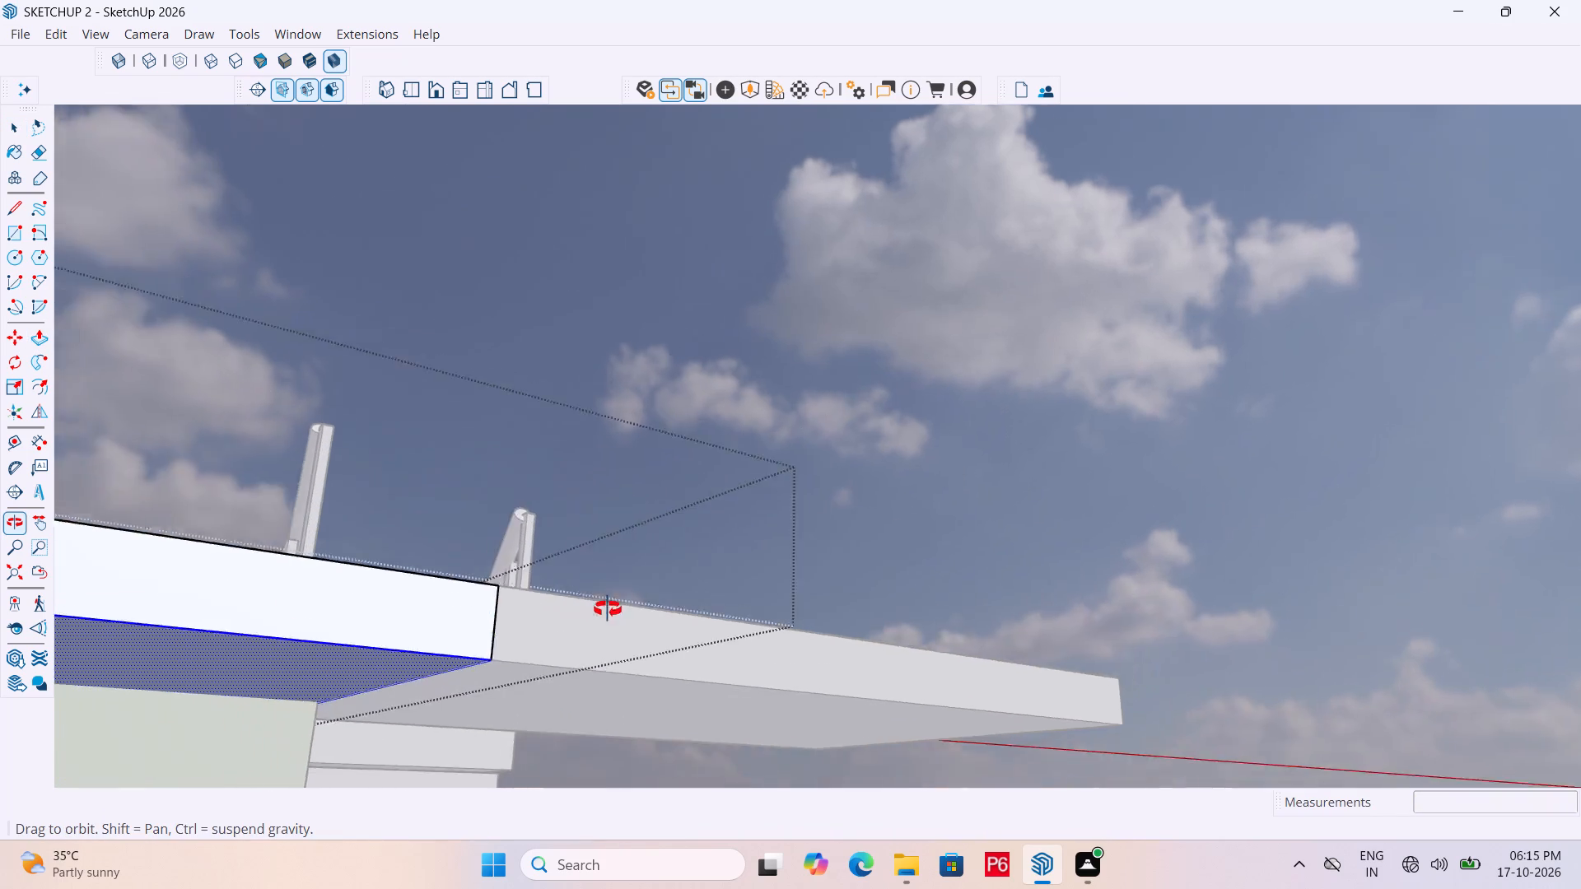
pyautogui.moveTo(608, 609); pyautogui.dragTo(375, 726, button='middle')
pyautogui.scroll(-6, 560, 548)
pyautogui.moveTo(753, 583); pyautogui.dragTo(521, 669, button='middle')
pyautogui.press('space')
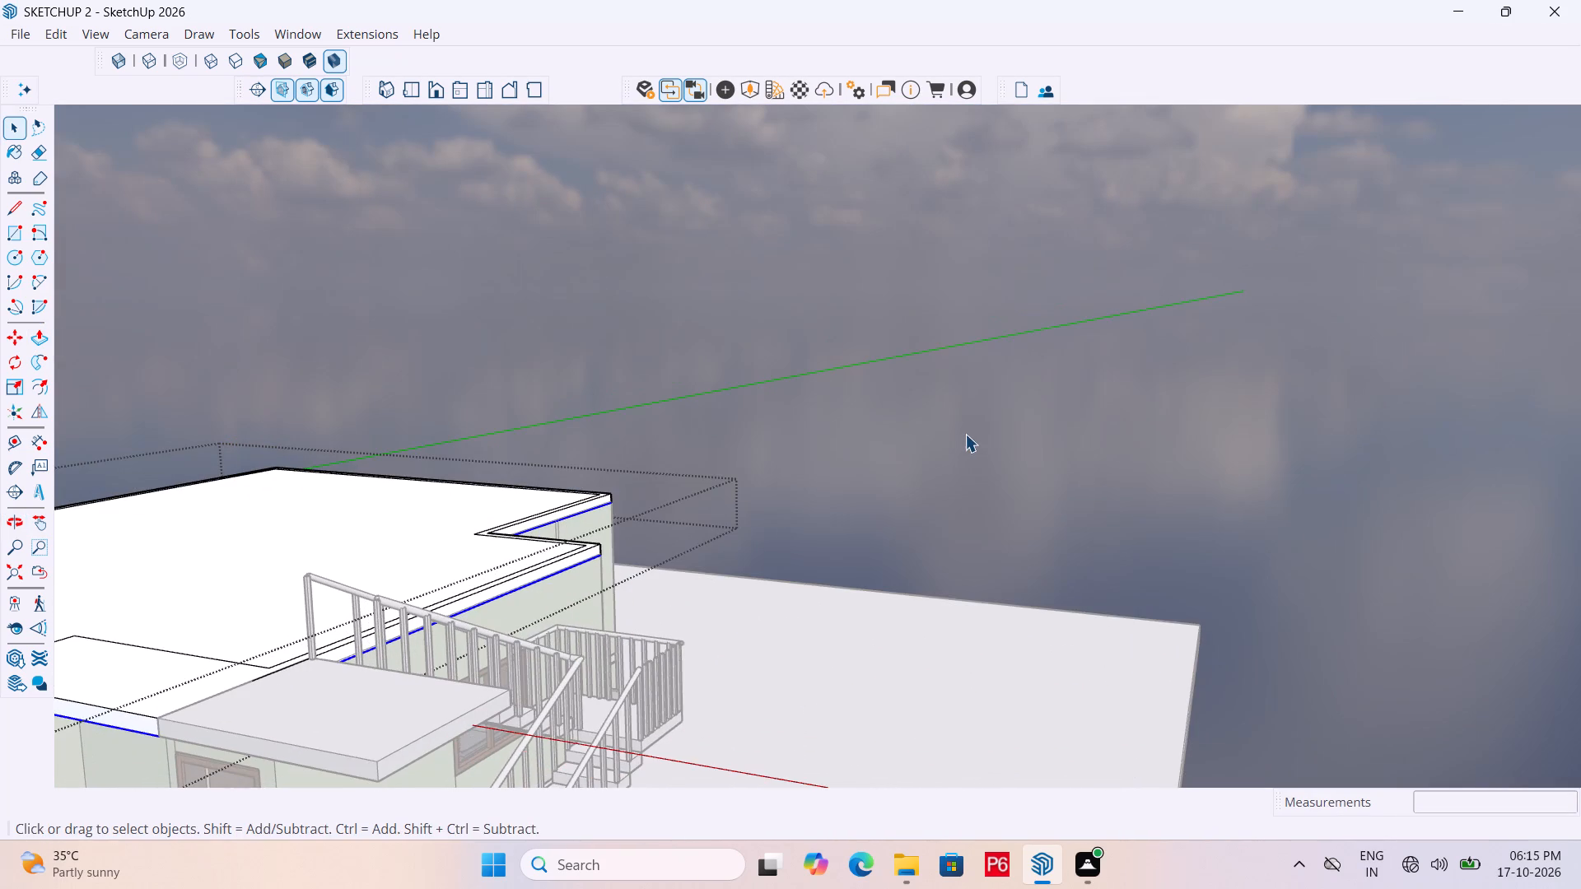
pyautogui.click(965, 434)
pyautogui.moveTo(746, 428); pyautogui.dragTo(878, 519, button='middle')
pyautogui.scroll(-2, 746, 428)
pyautogui.scroll(-1, 744, 520)
pyautogui.moveTo(707, 516); pyautogui.dragTo(683, 519, button='middle')
pyautogui.scroll(-4, 817, 429)
pyautogui.moveTo(737, 568); pyautogui.dragTo(721, 576, button='middle')
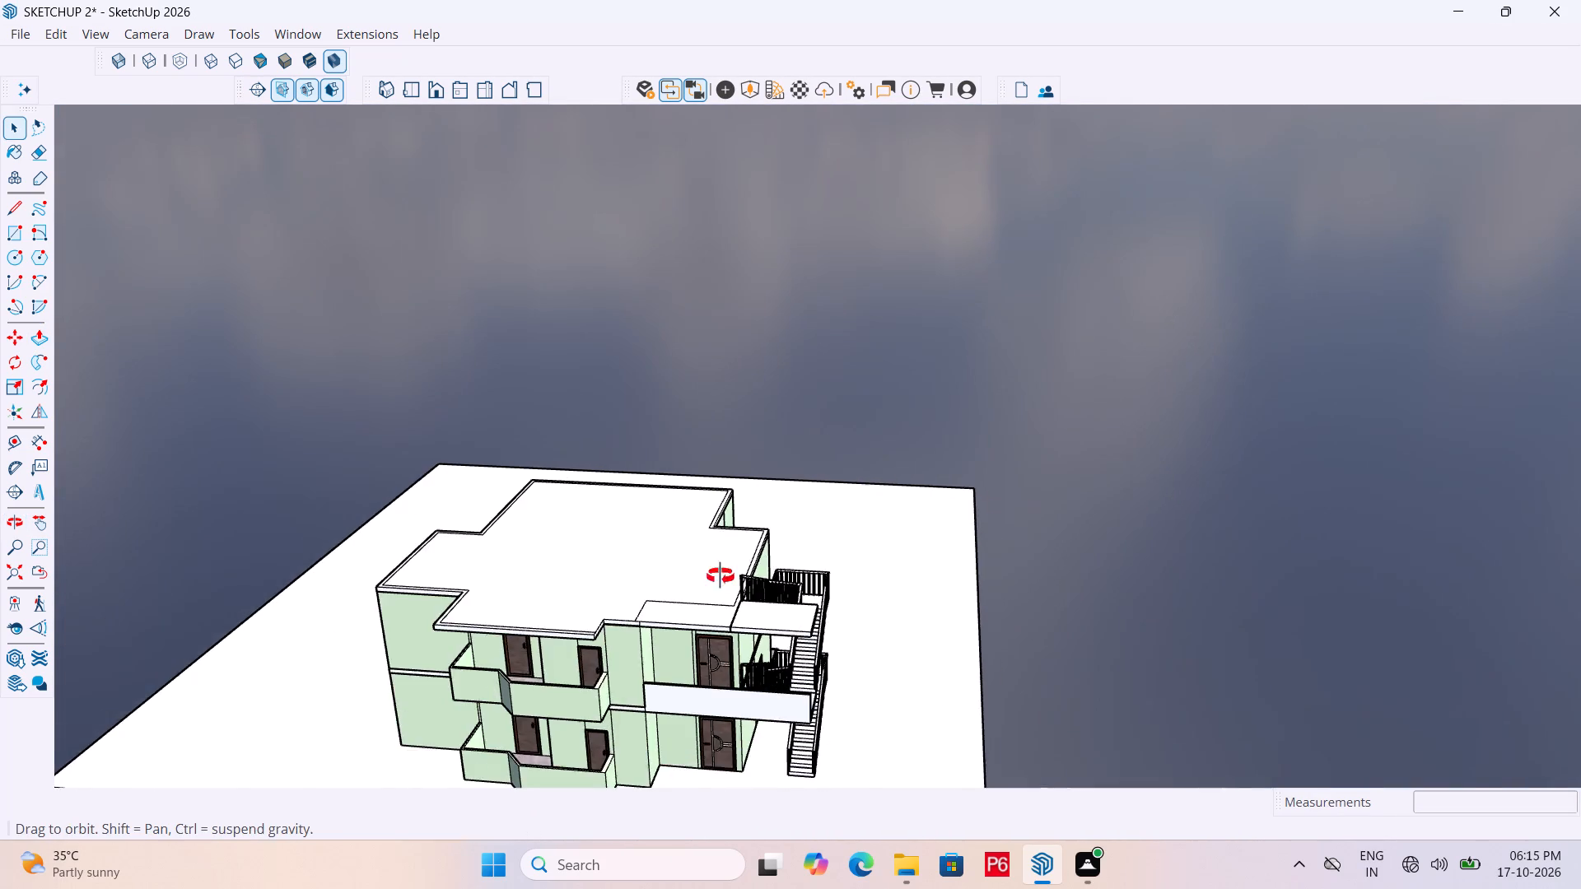
pyautogui.moveTo(721, 576); pyautogui.dragTo(459, 532, button='middle')
pyautogui.scroll(8, 626, 474)
pyautogui.moveTo(568, 626); pyautogui.dragTo(491, 689, button='middle')
pyautogui.scroll(-1, 568, 626)
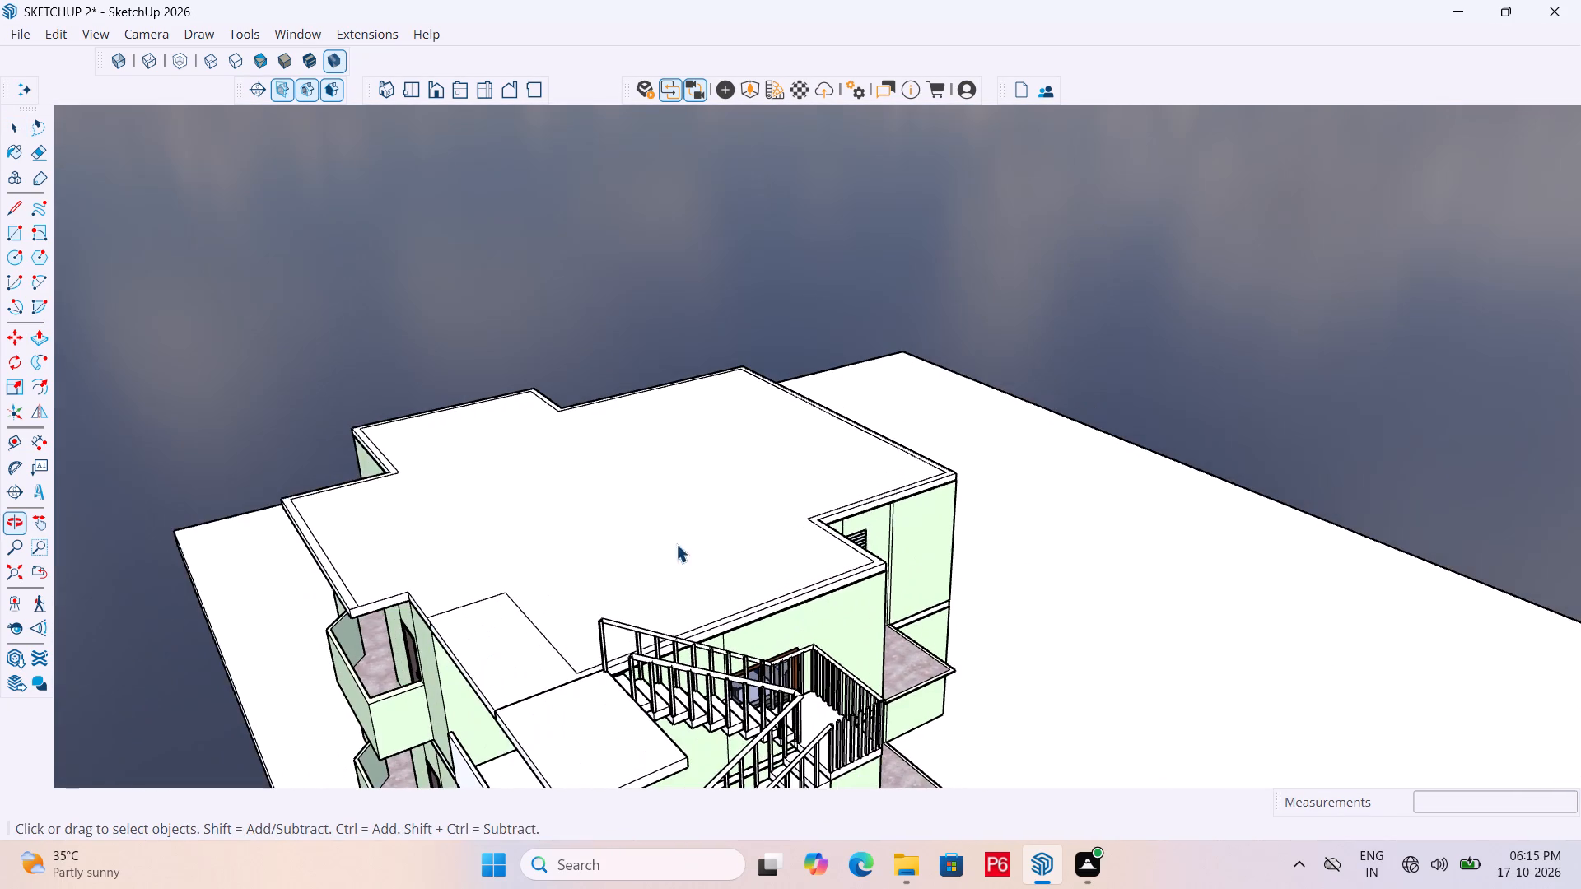
pyautogui.scroll(-5, 774, 463)
pyautogui.moveTo(725, 574); pyautogui.dragTo(478, 618, button='middle')
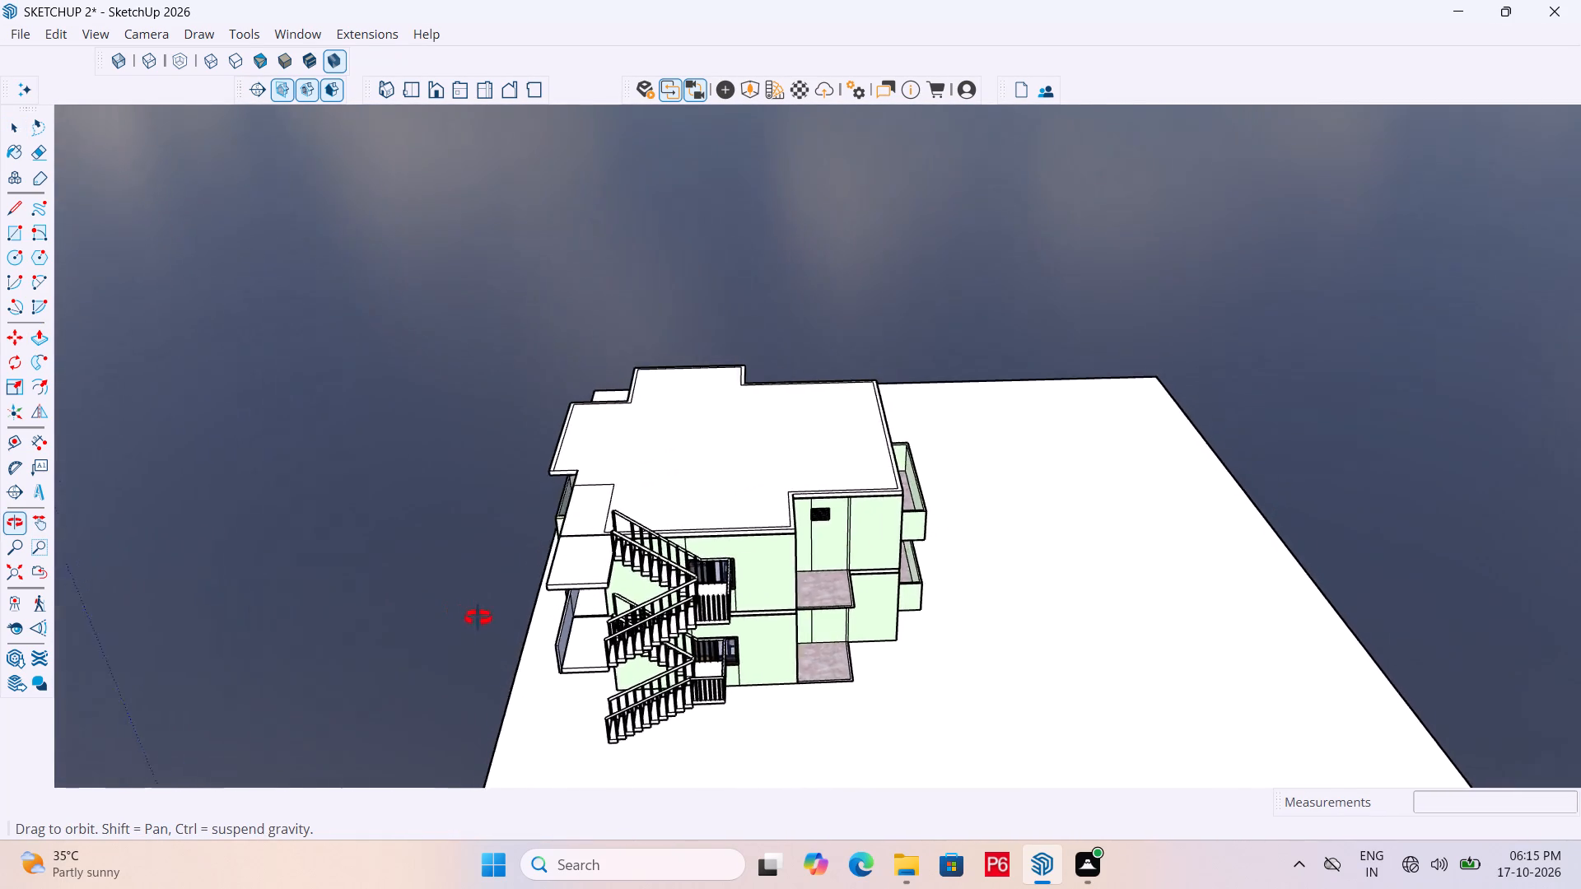
pyautogui.moveTo(478, 618); pyautogui.dragTo(629, 615, button='middle')
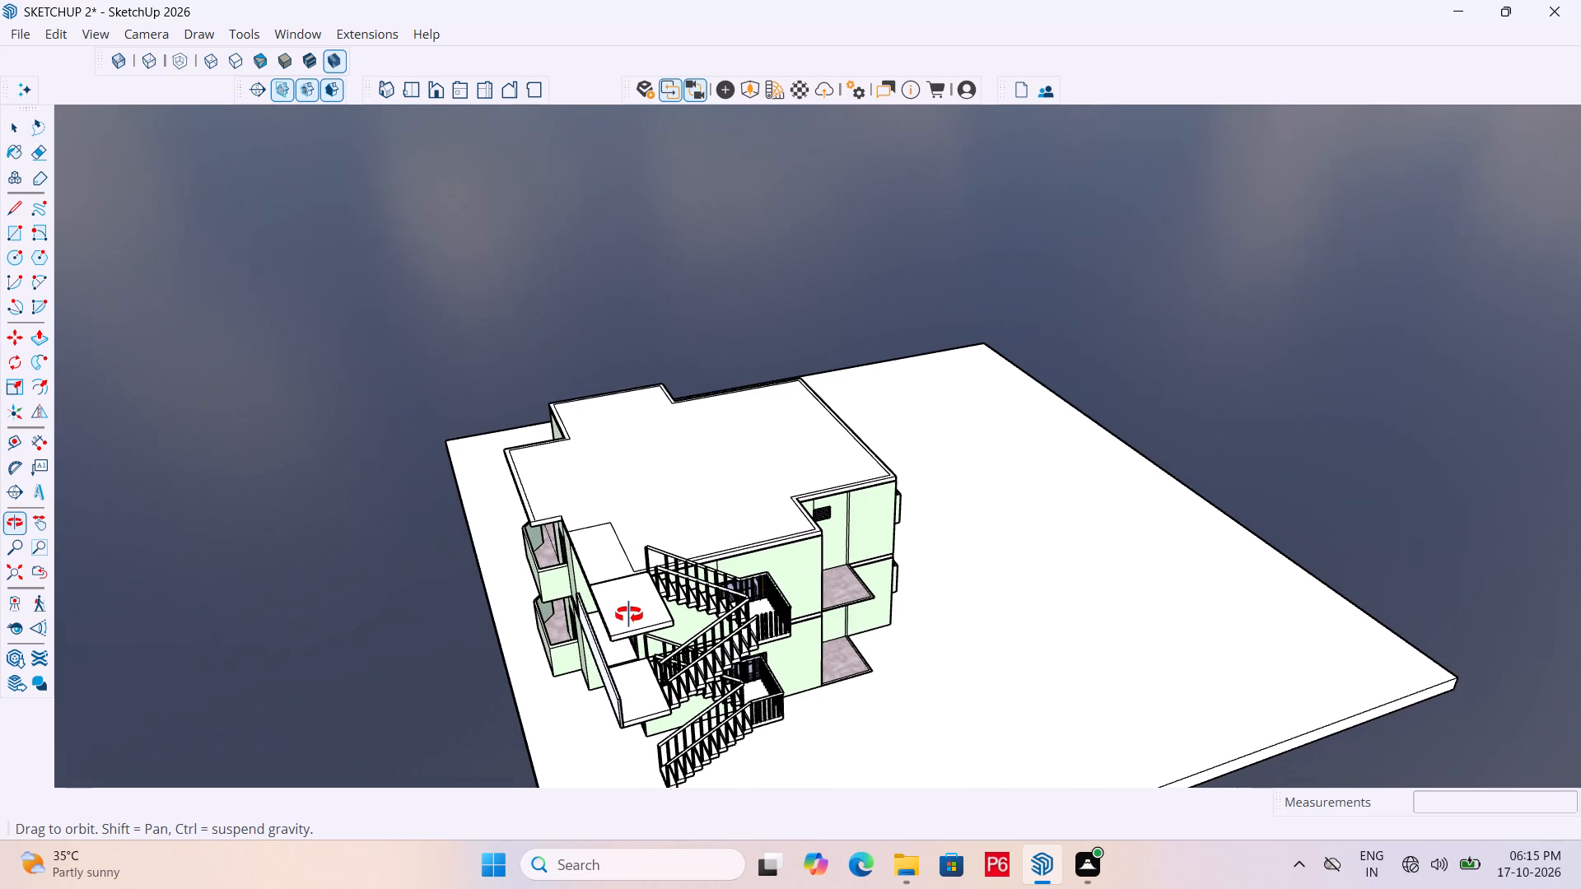
pyautogui.moveTo(629, 615); pyautogui.dragTo(734, 594, button='middle')
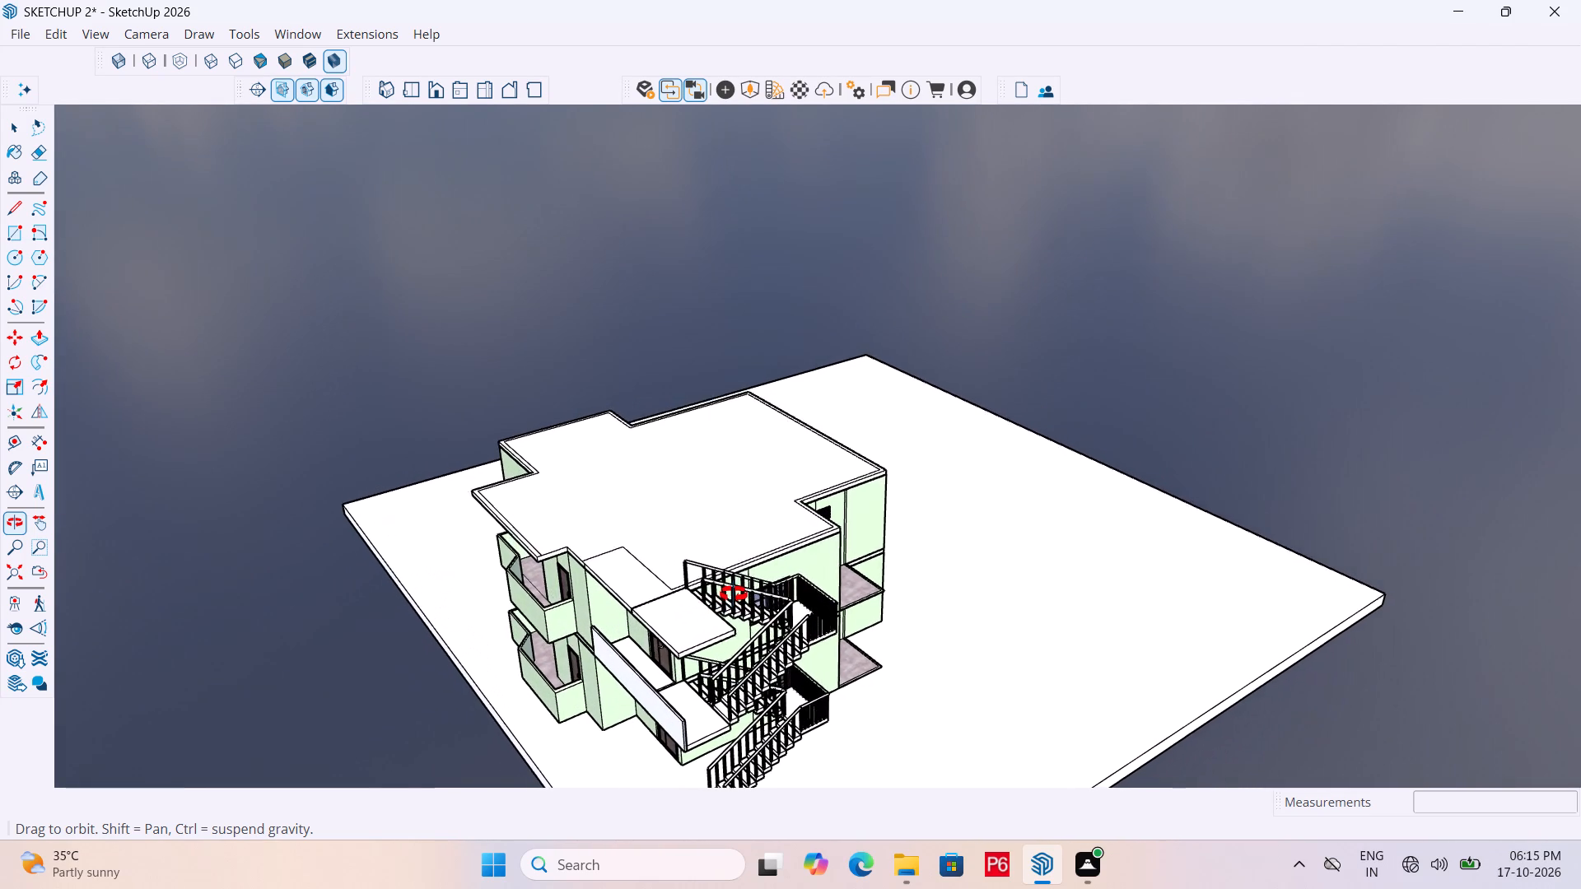
pyautogui.moveTo(734, 594); pyautogui.dragTo(749, 589, button='middle')
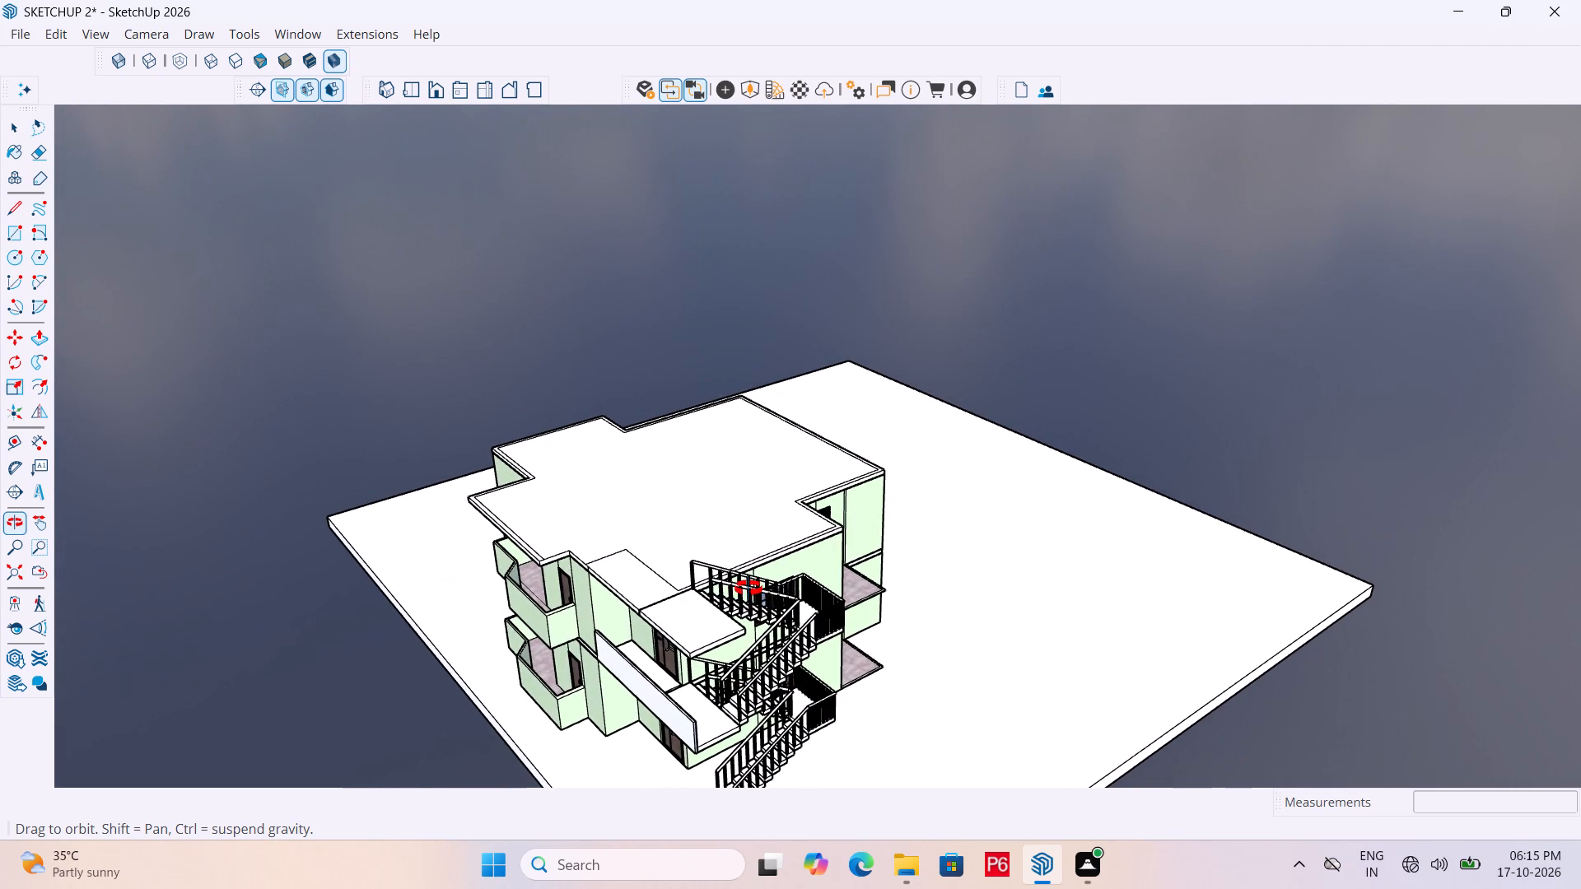
pyautogui.moveTo(749, 589); pyautogui.dragTo(749, 588, button='middle')
pyautogui.moveTo(732, 617); pyautogui.dragTo(595, 592, button='middle')
pyautogui.scroll(5, 595, 592)
pyautogui.moveTo(595, 592); pyautogui.dragTo(632, 590, button='middle')
pyautogui.moveTo(739, 586); pyautogui.dragTo(830, 322, button='middle')
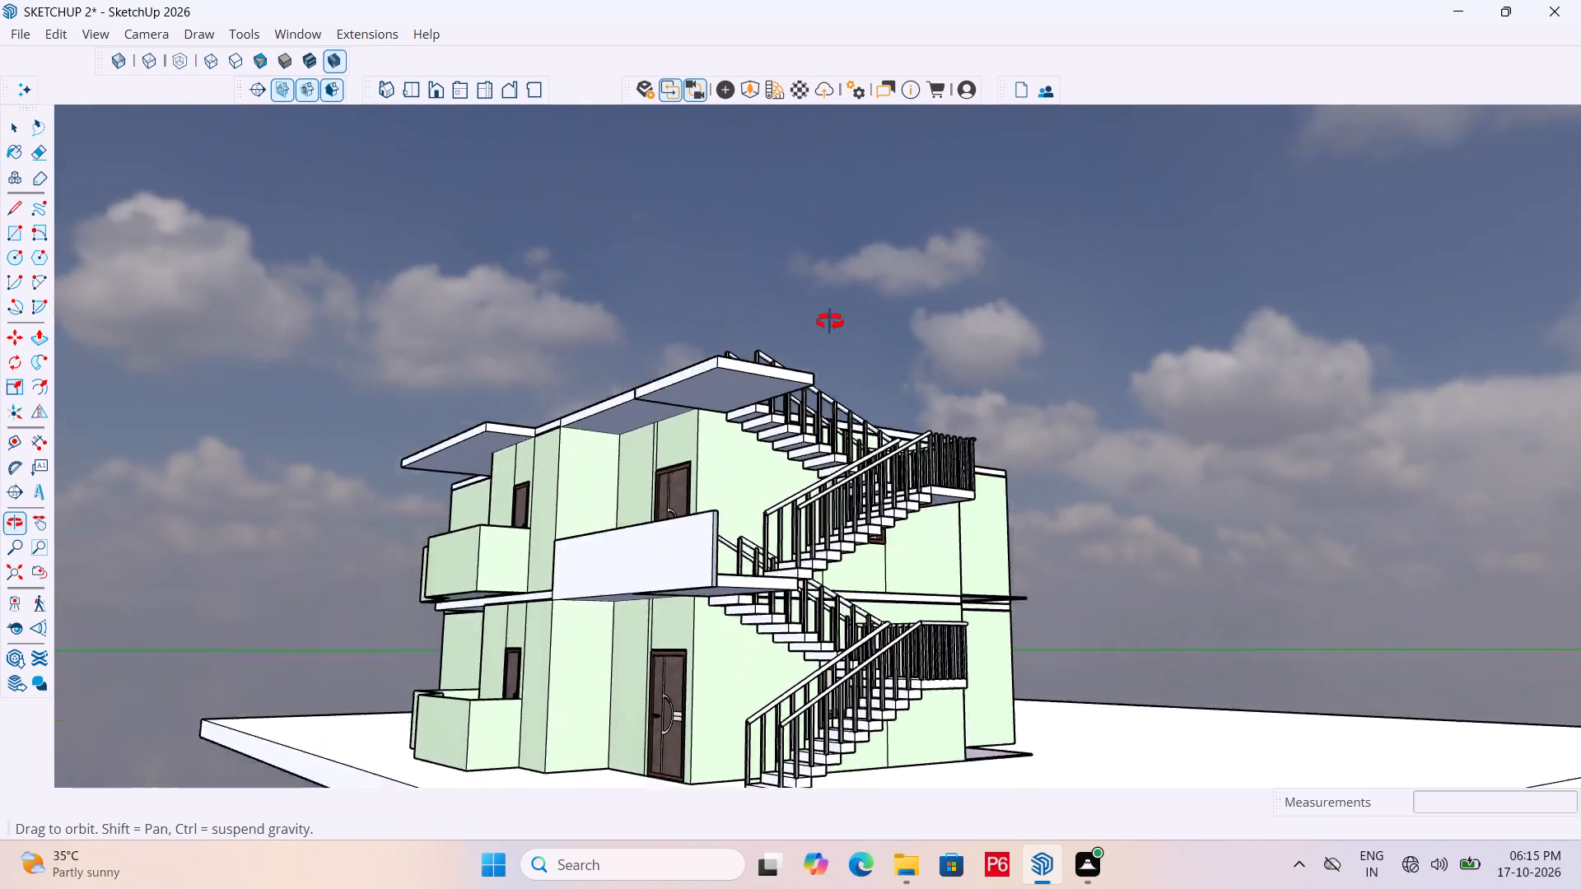
pyautogui.moveTo(830, 322); pyautogui.dragTo(811, 499, button='middle')
pyautogui.scroll(-6, 632, 383)
pyautogui.moveTo(623, 498); pyautogui.dragTo(852, 539, button='middle')
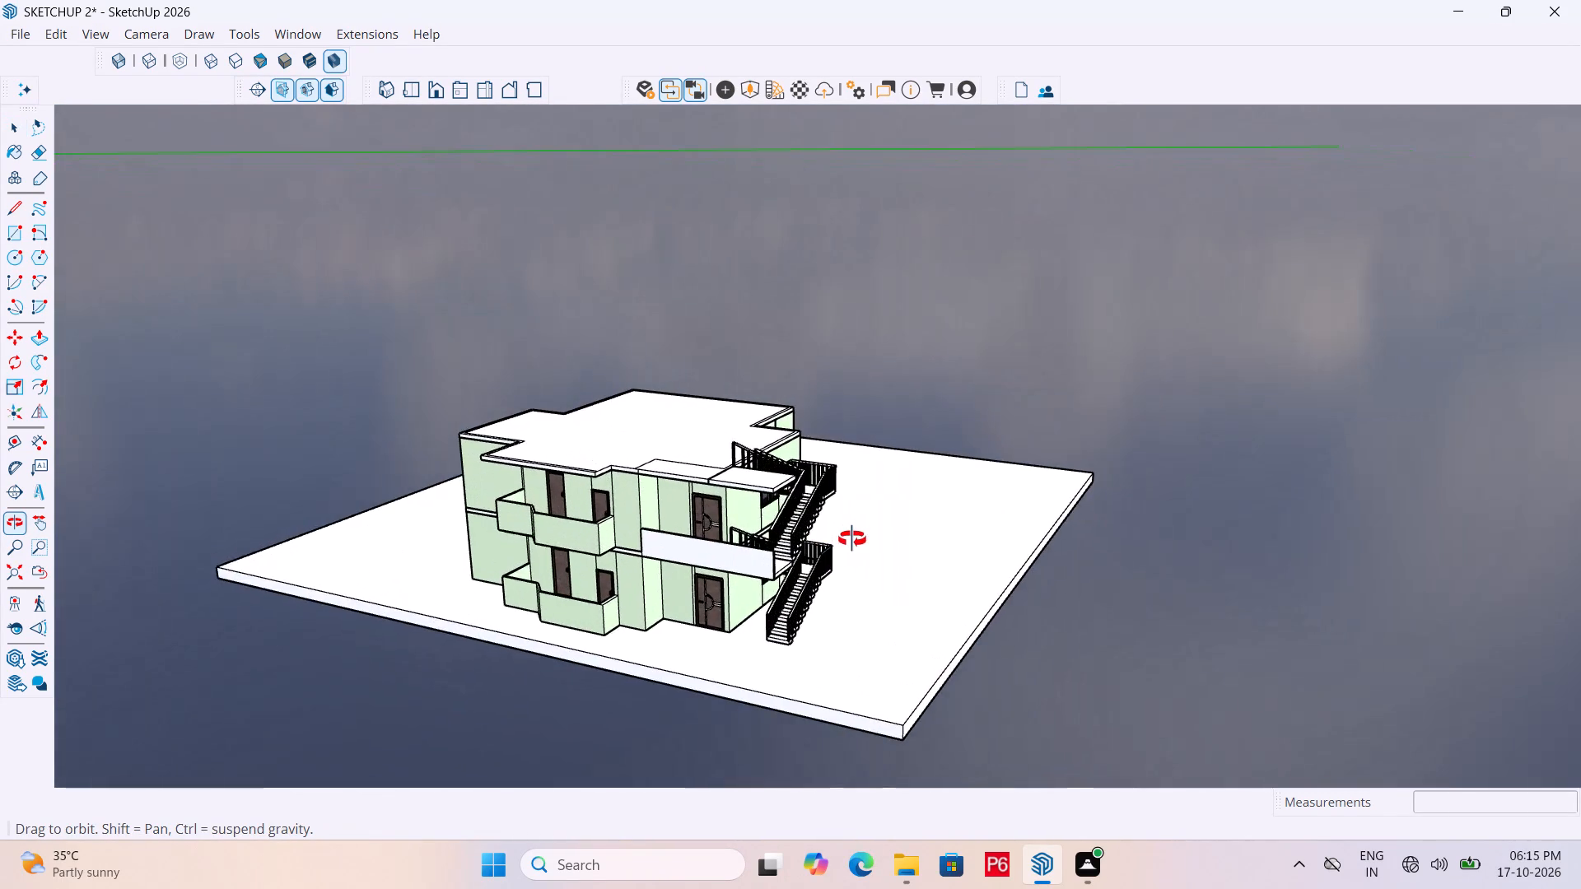
pyautogui.moveTo(852, 539); pyautogui.dragTo(519, 566, button='middle')
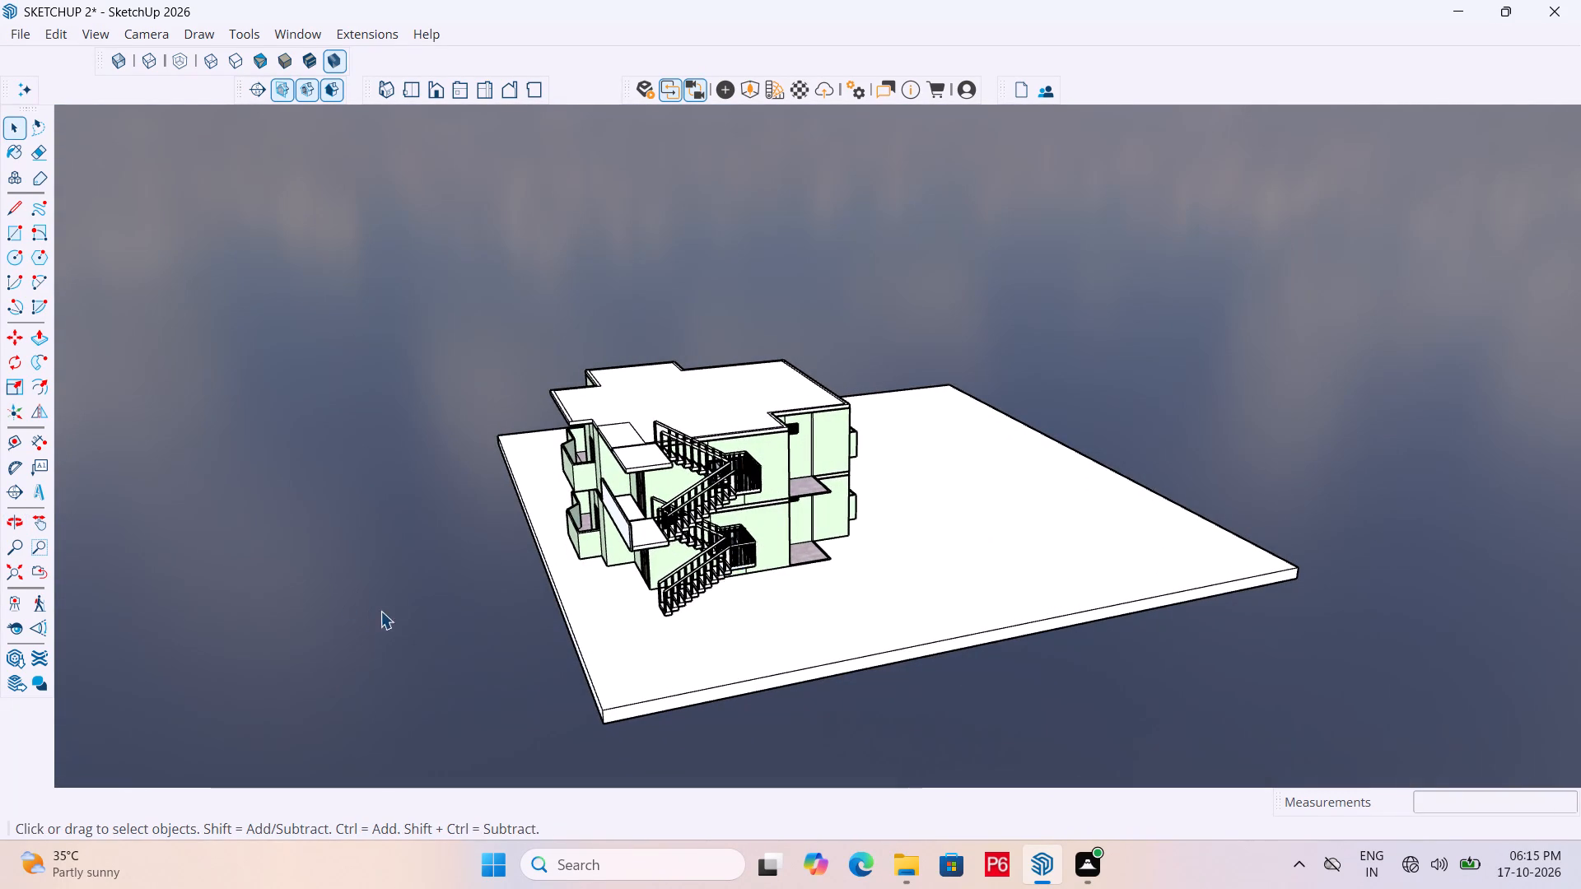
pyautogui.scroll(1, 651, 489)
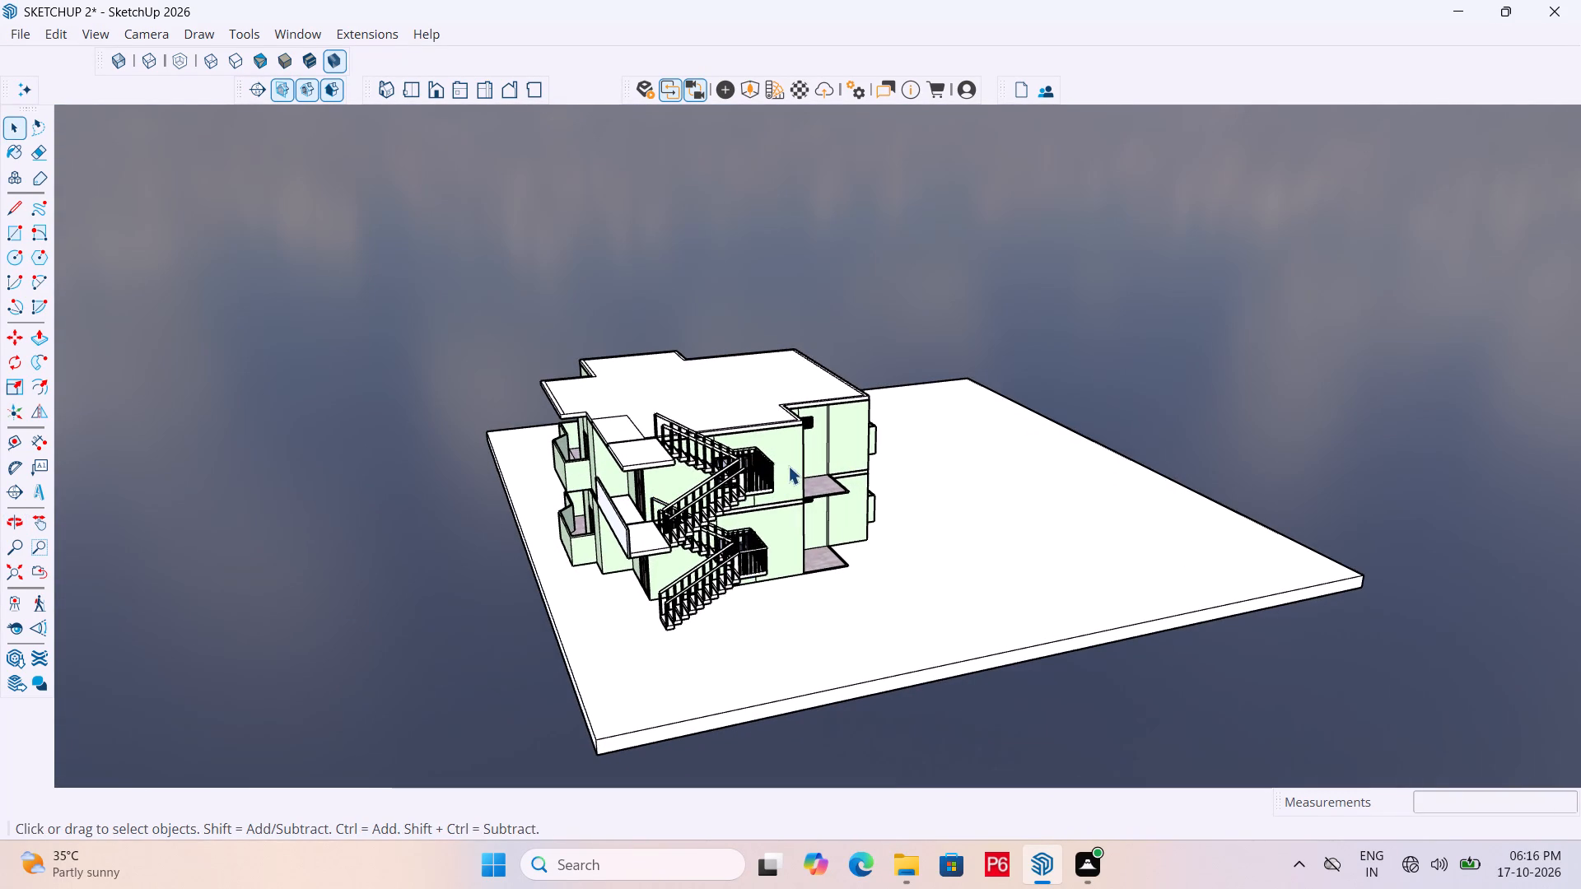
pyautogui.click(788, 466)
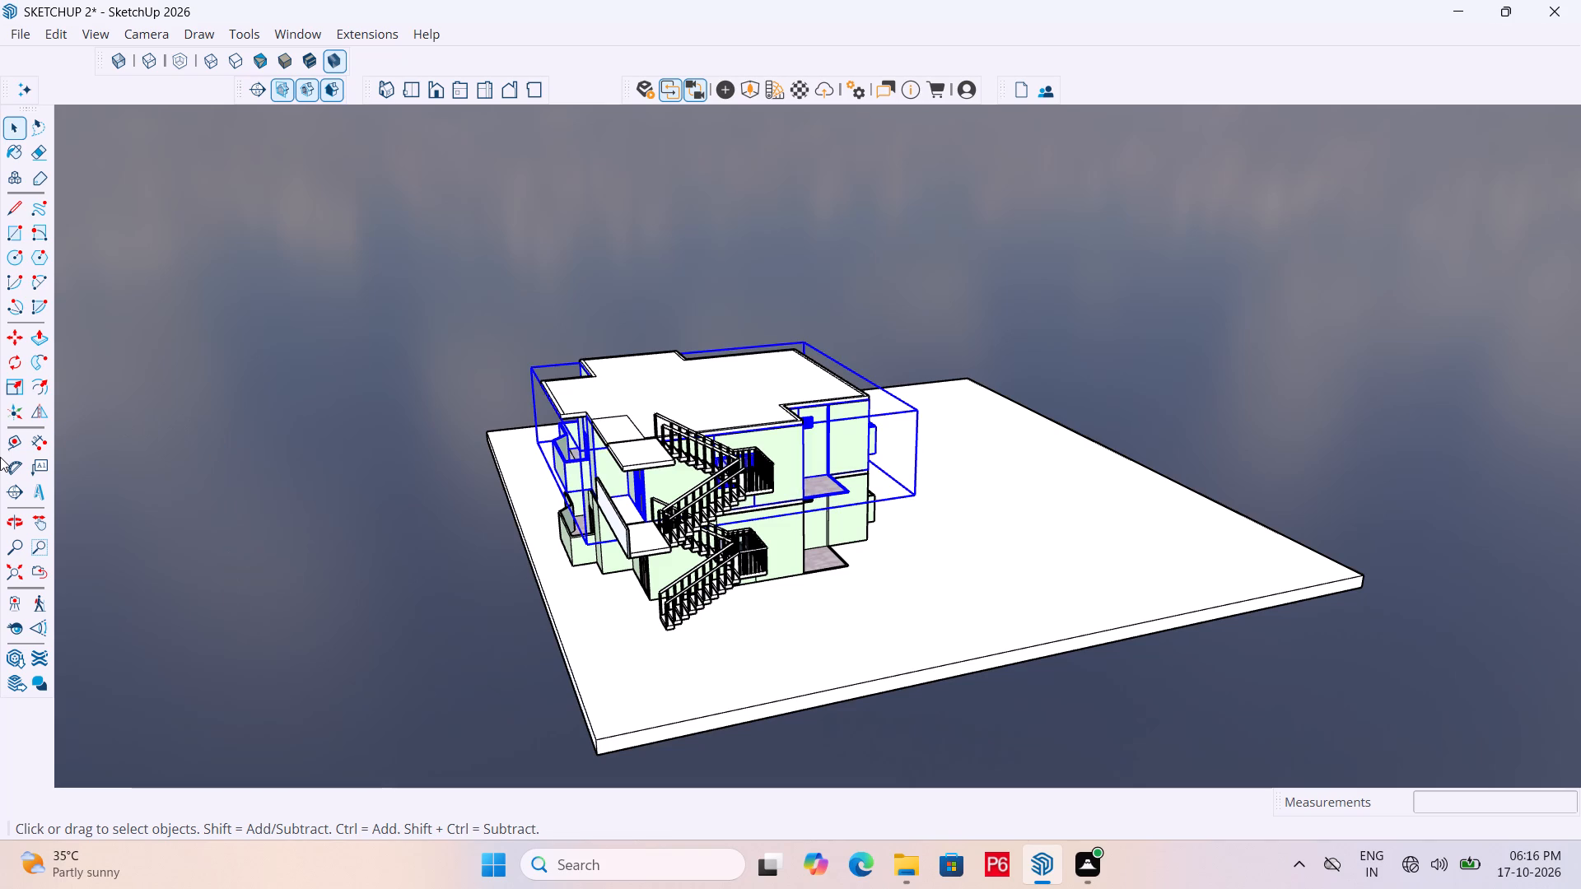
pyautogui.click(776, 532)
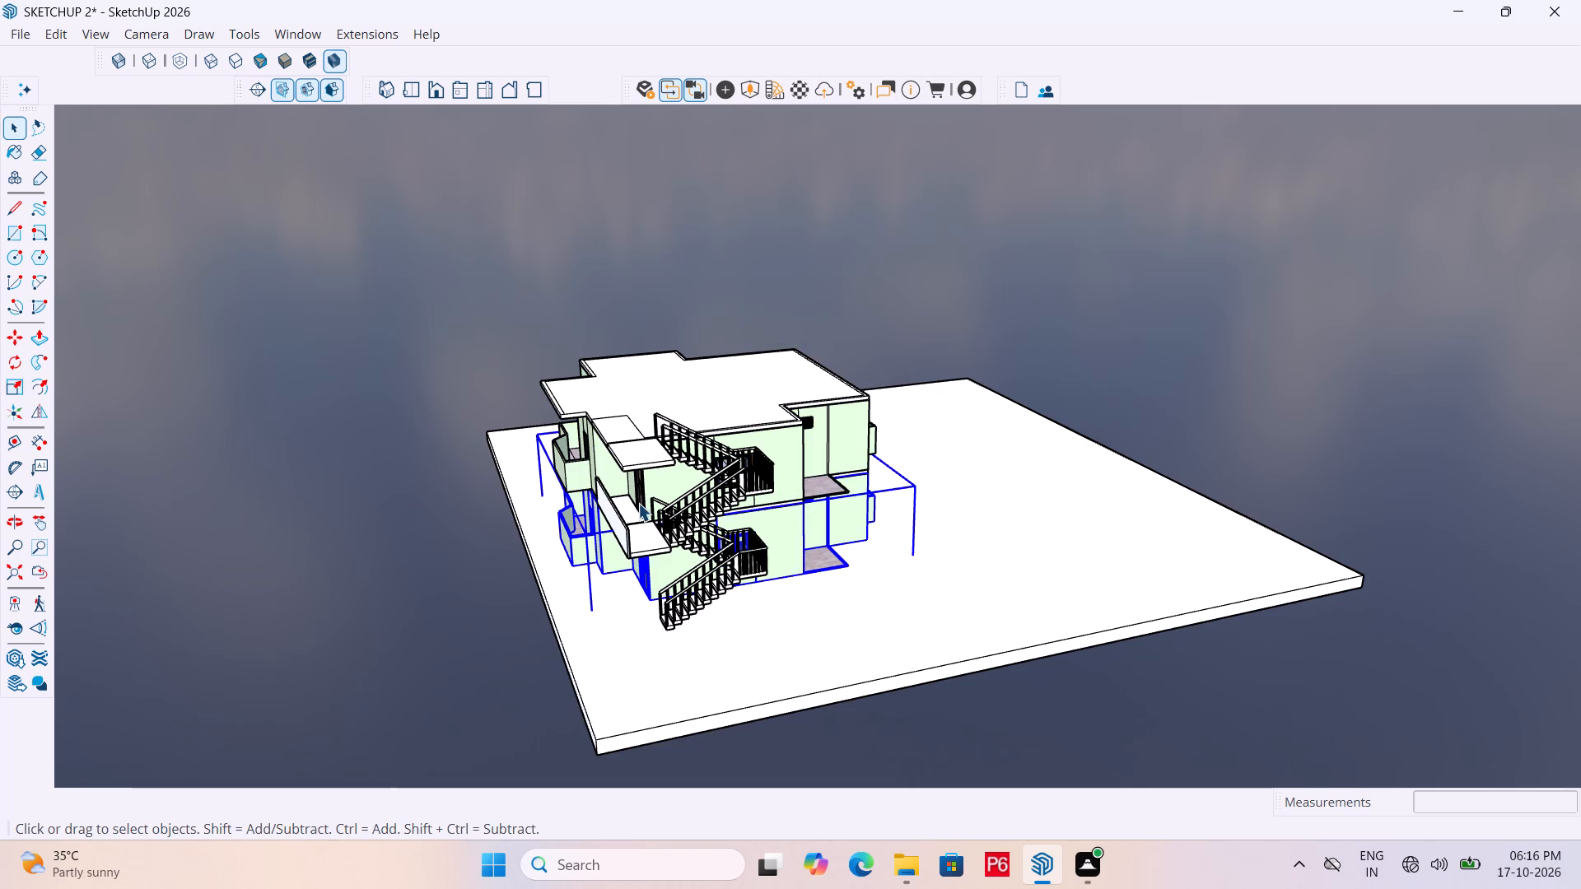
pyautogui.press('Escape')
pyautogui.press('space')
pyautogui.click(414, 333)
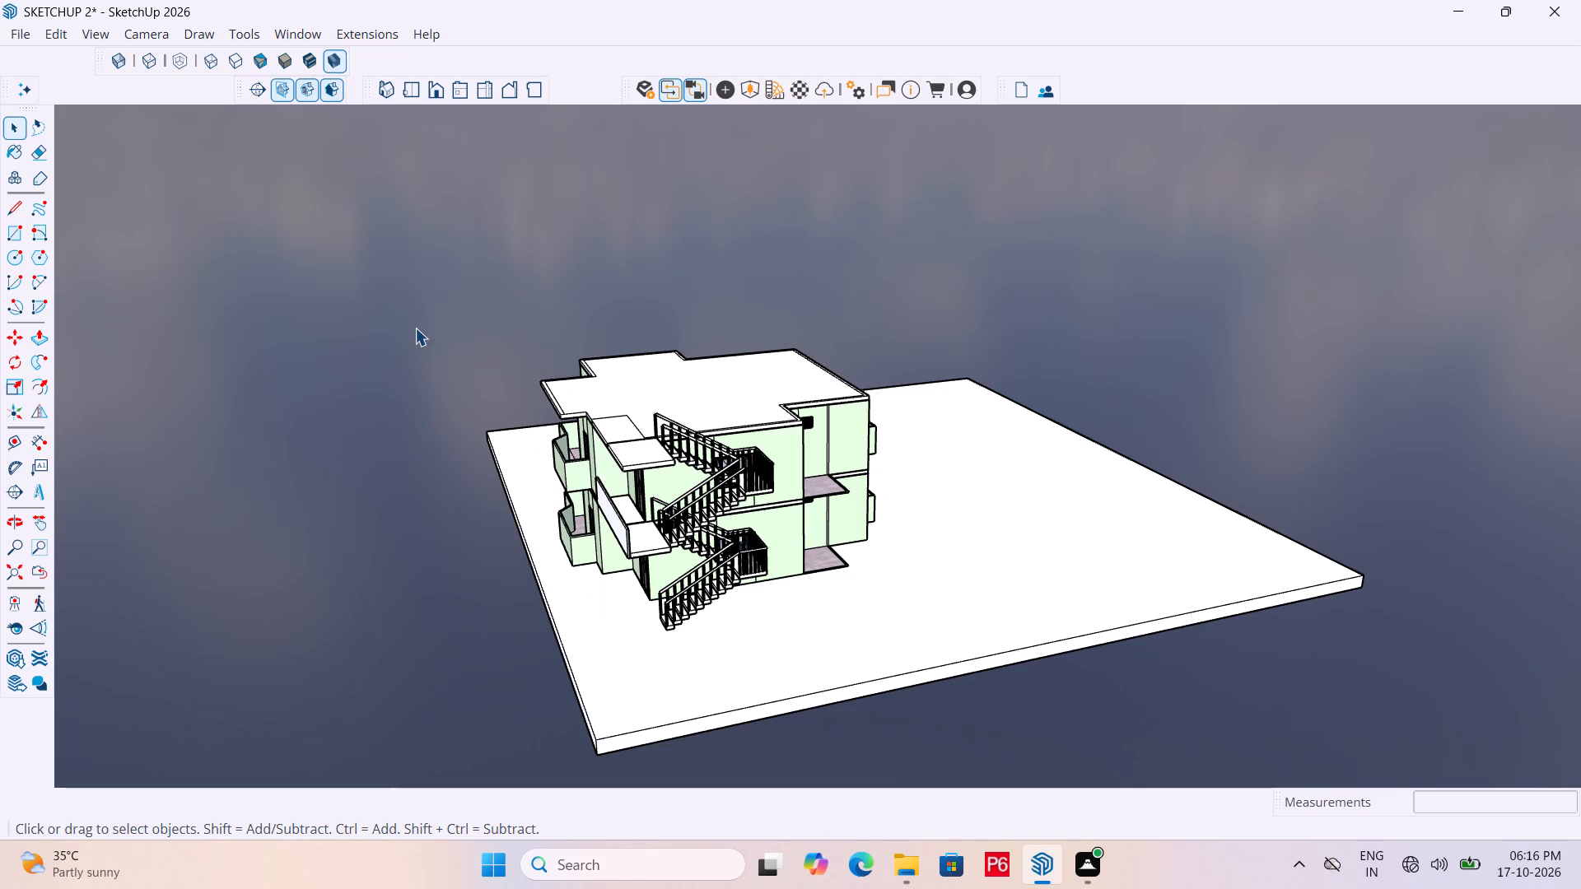
# Save the model.
pyautogui.hotkey('ctrl', 's')
pyautogui.hotkey('ctrl', 's')
# Open the roof group and place a guide 6" in from the outer edge of the roof extension beside the stair landing.
pyautogui.moveTo(669, 523); pyautogui.dragTo(947, 364, button='middle')
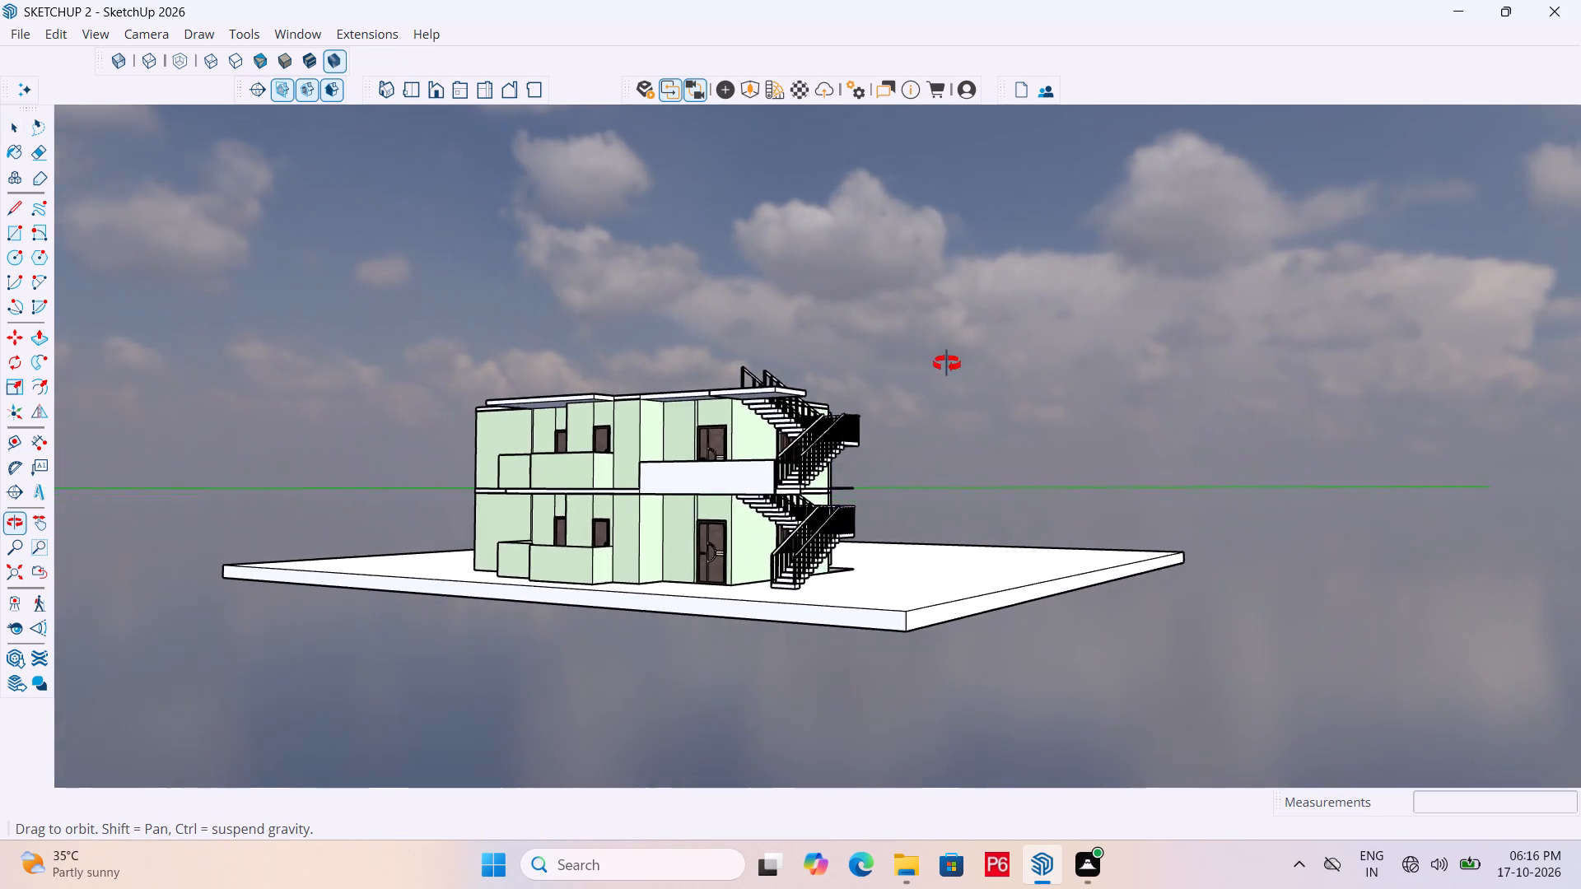
pyautogui.moveTo(947, 364); pyautogui.dragTo(841, 398, button='middle')
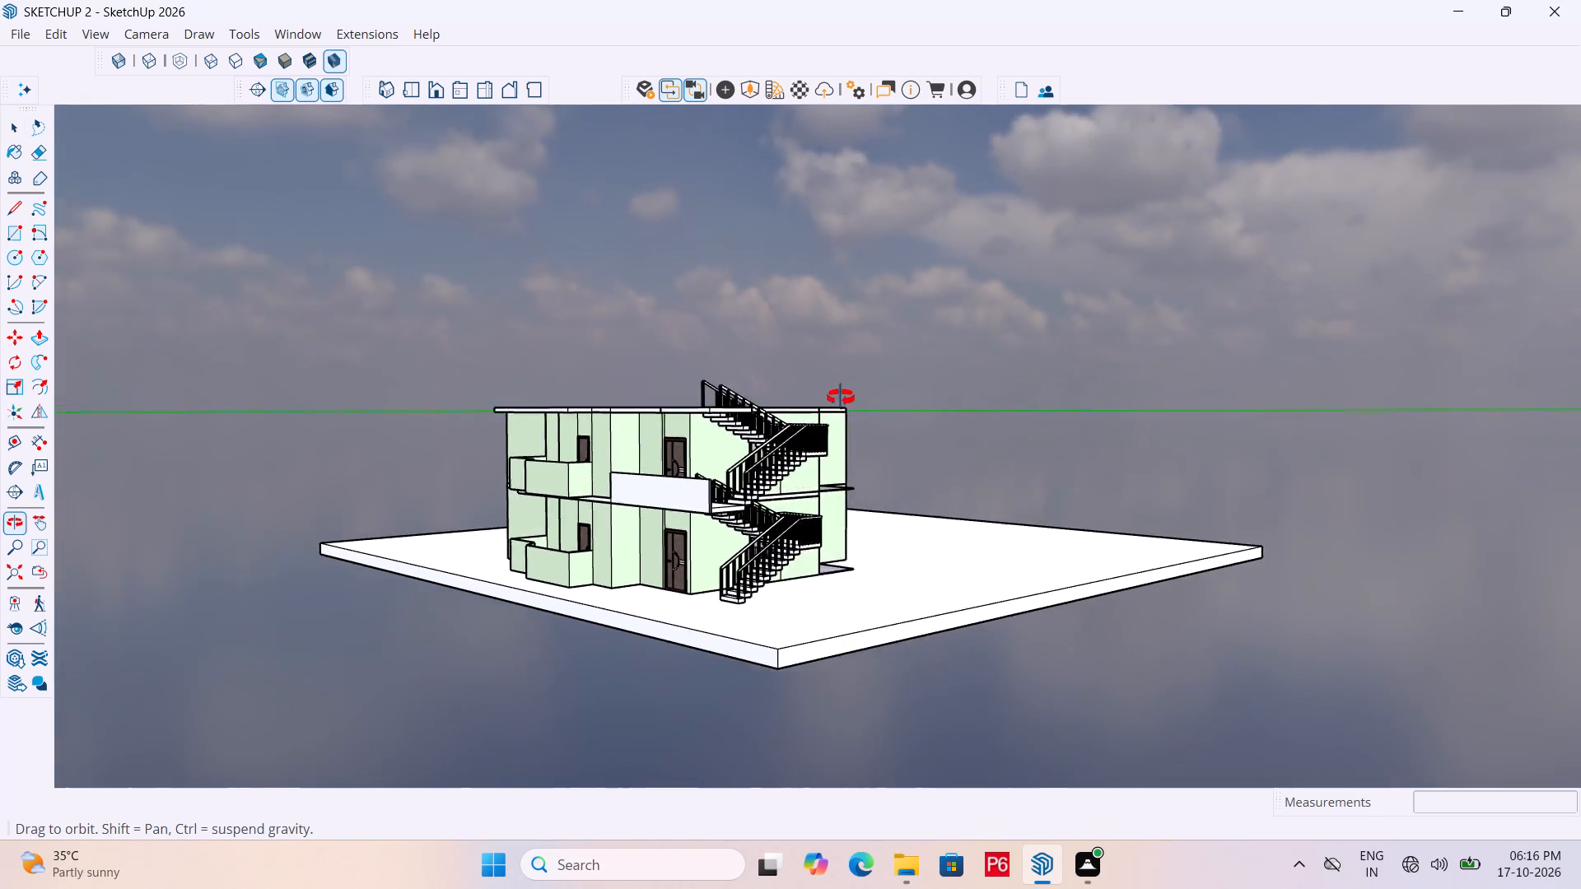
pyautogui.moveTo(841, 398); pyautogui.dragTo(850, 489, button='middle')
pyautogui.moveTo(748, 491); pyautogui.dragTo(709, 549, button='middle')
pyautogui.scroll(6, 701, 561)
pyautogui.scroll(1, 649, 415)
pyautogui.moveTo(651, 415); pyautogui.dragTo(684, 502, button='middle')
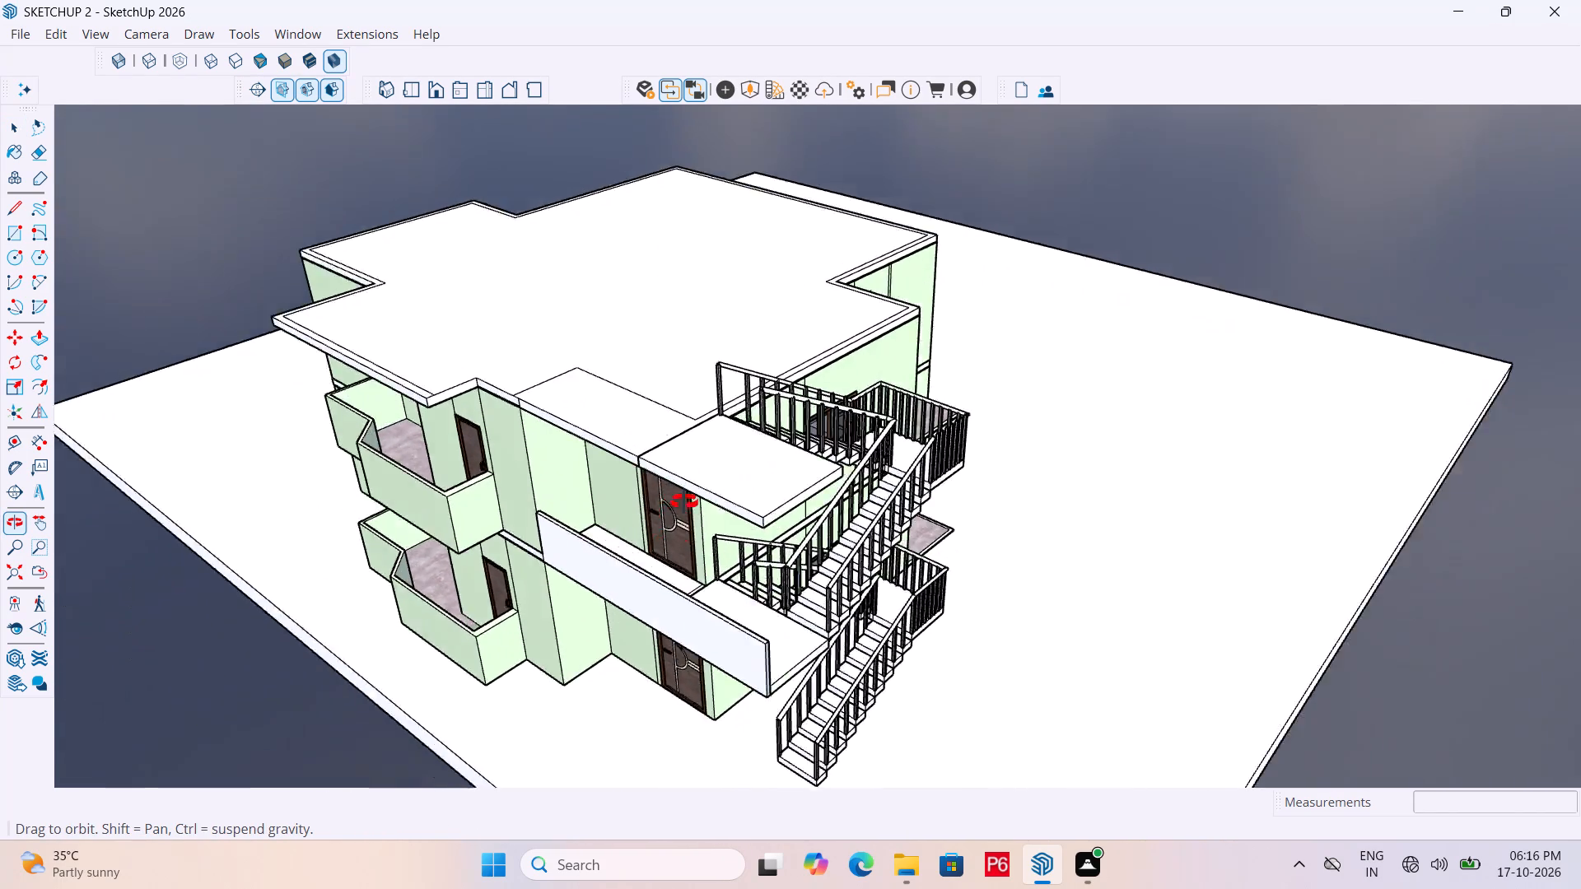
pyautogui.moveTo(684, 502); pyautogui.dragTo(641, 587, button='middle')
pyautogui.scroll(9, 548, 388)
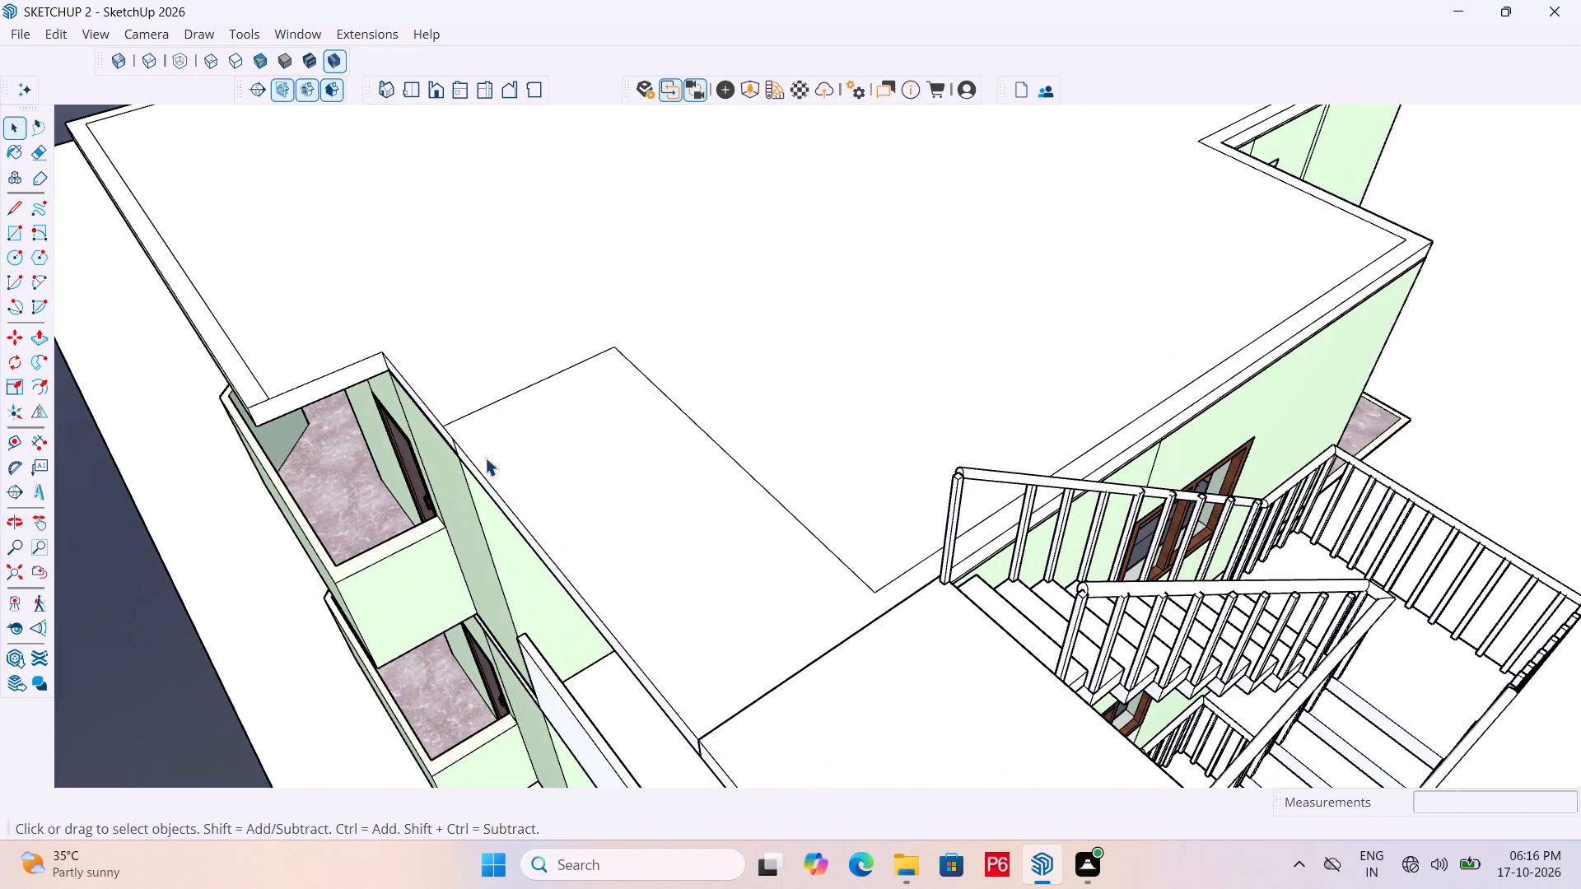
pyautogui.doubleClick(486, 458)
pyautogui.doubleClick(504, 419)
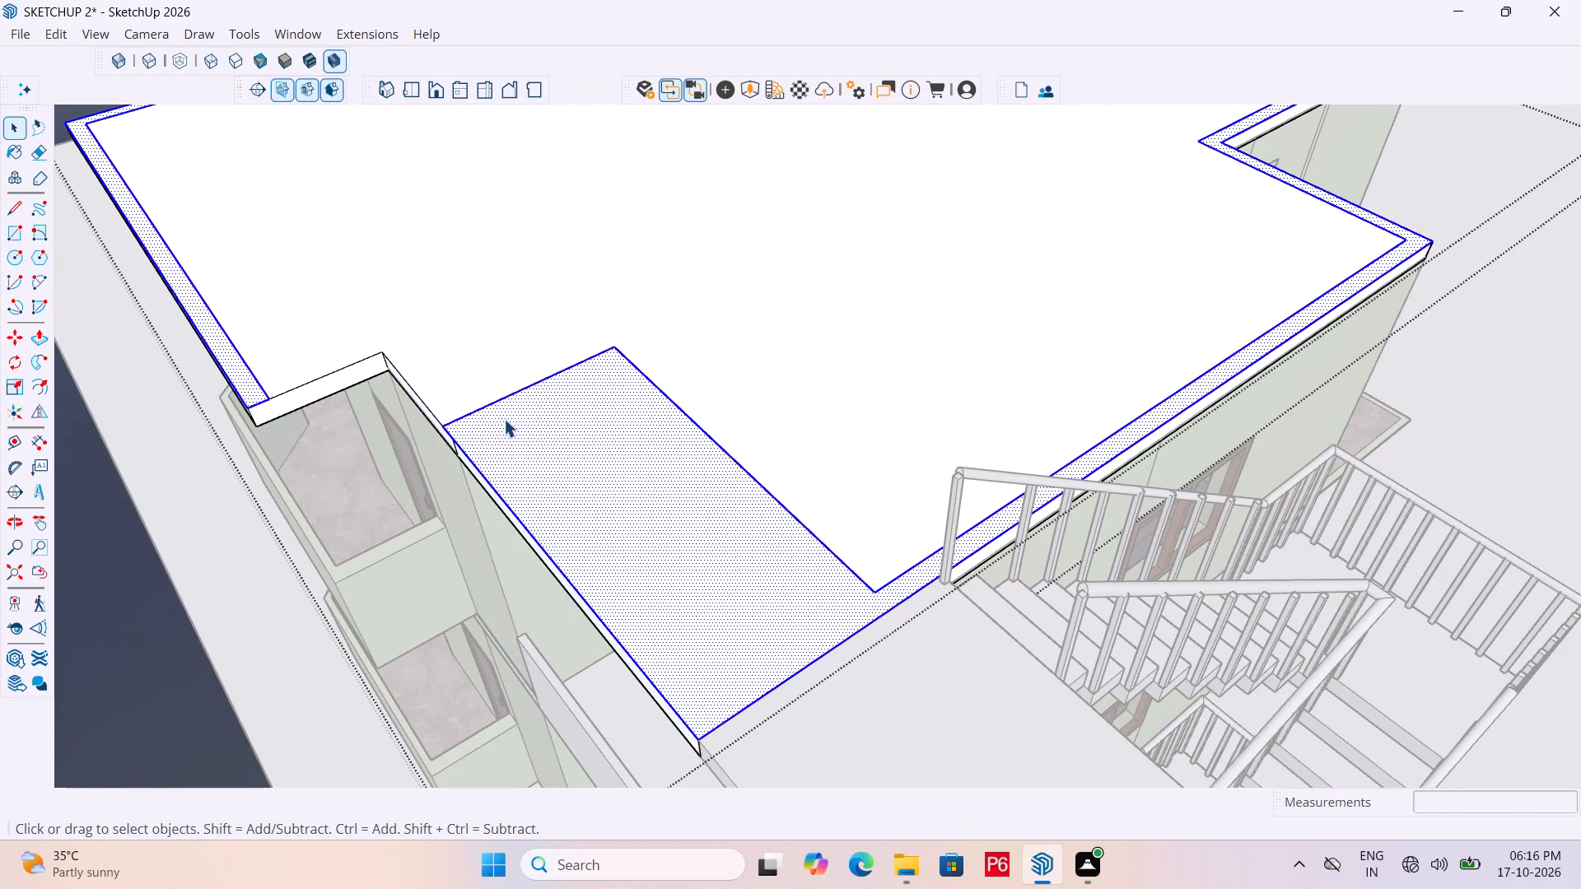
pyautogui.doubleClick(478, 377)
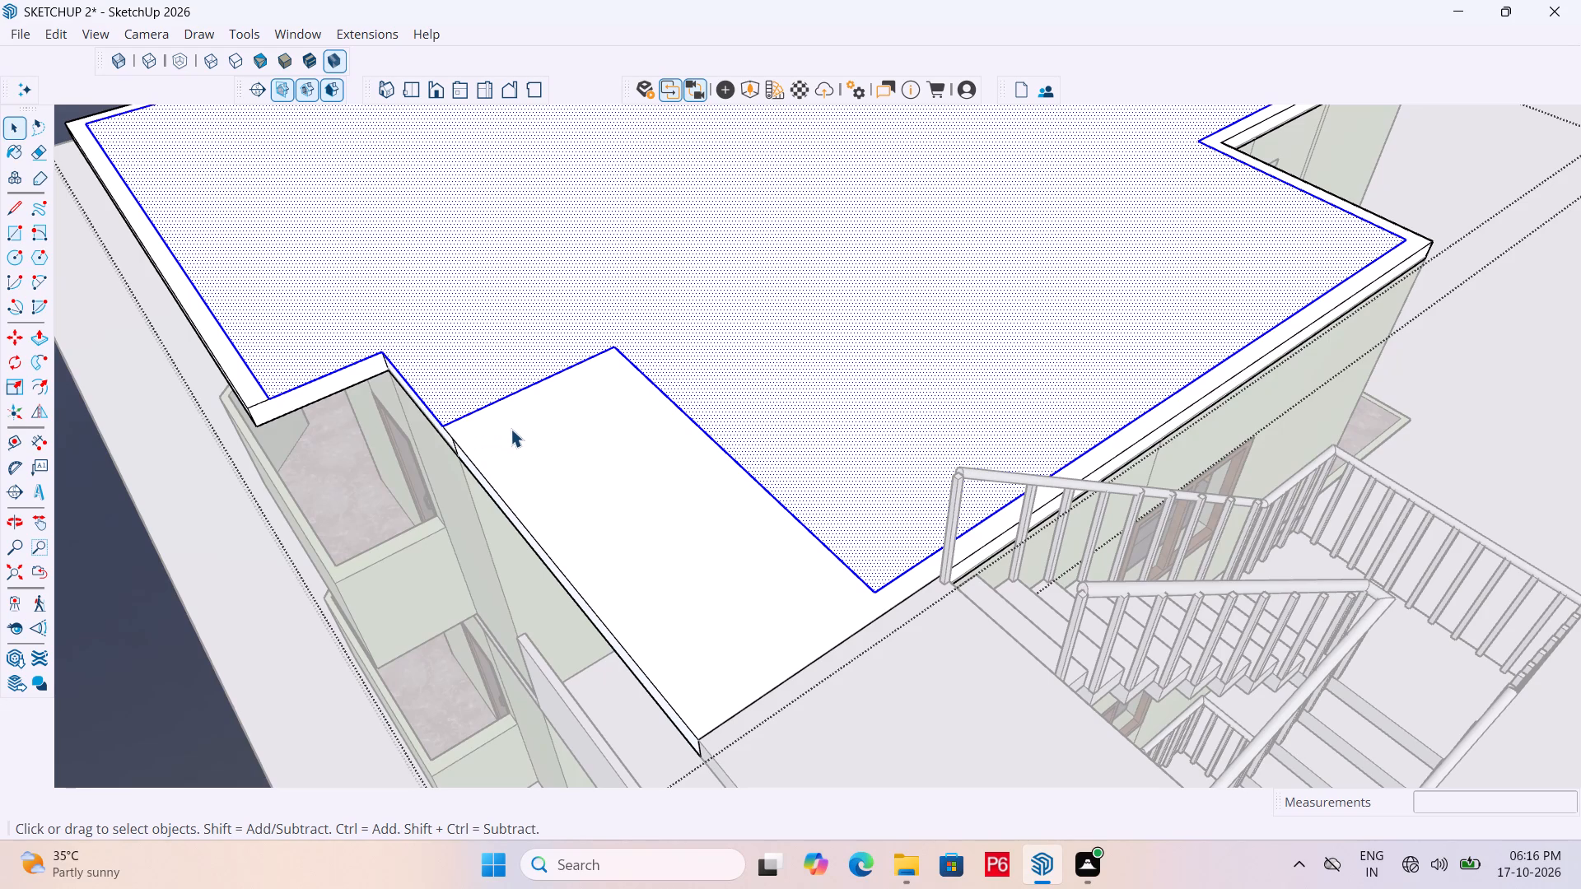
pyautogui.press('t')
pyautogui.click(483, 475)
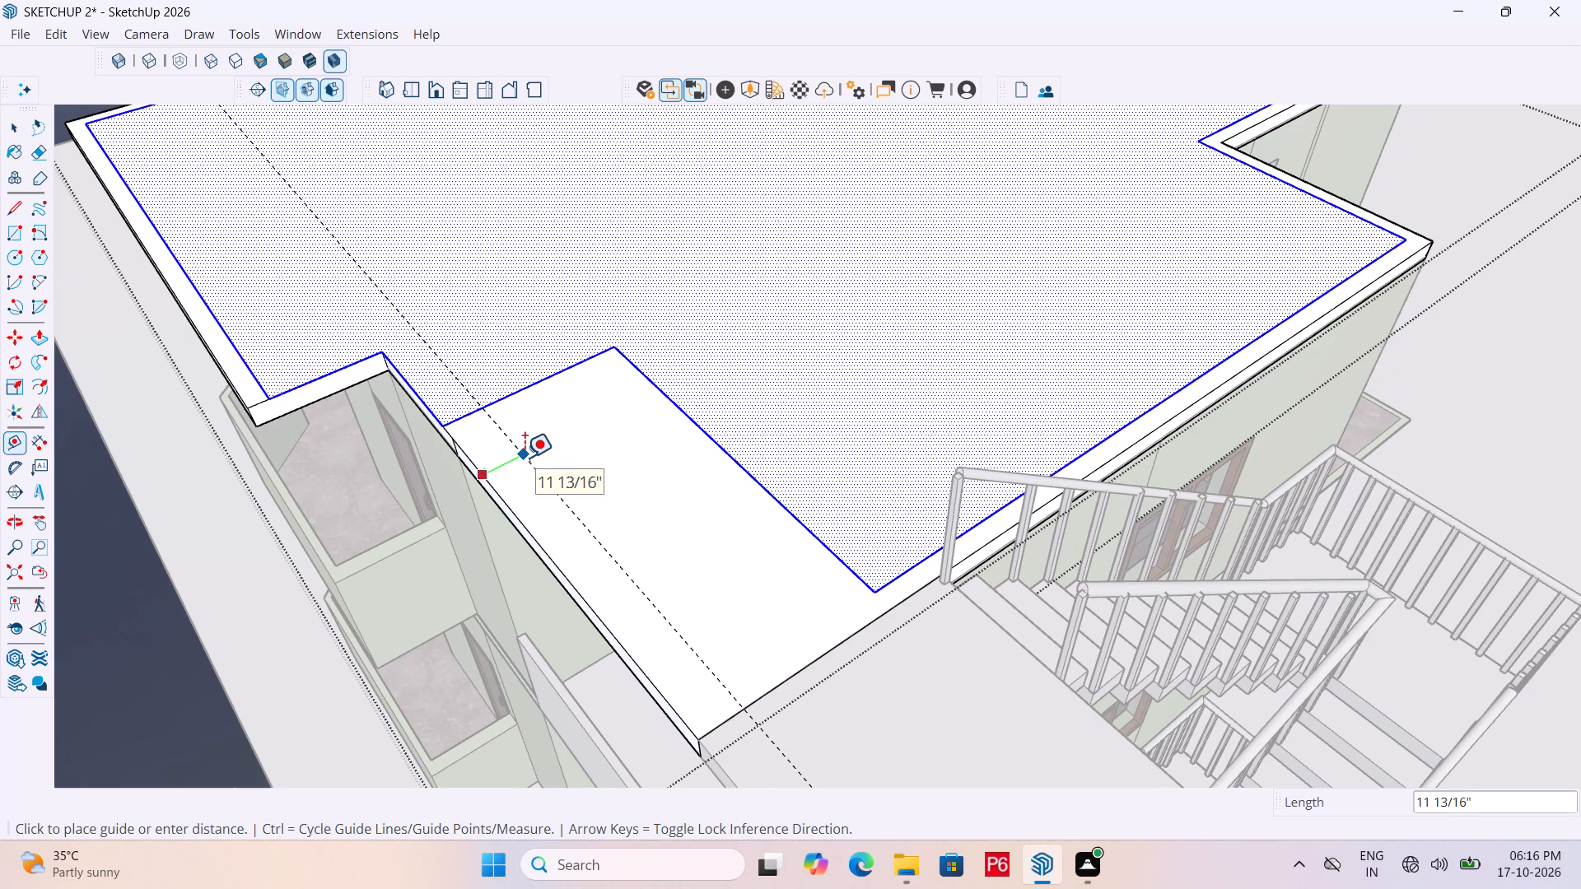
pyautogui.write('6"')
pyautogui.press('Return')
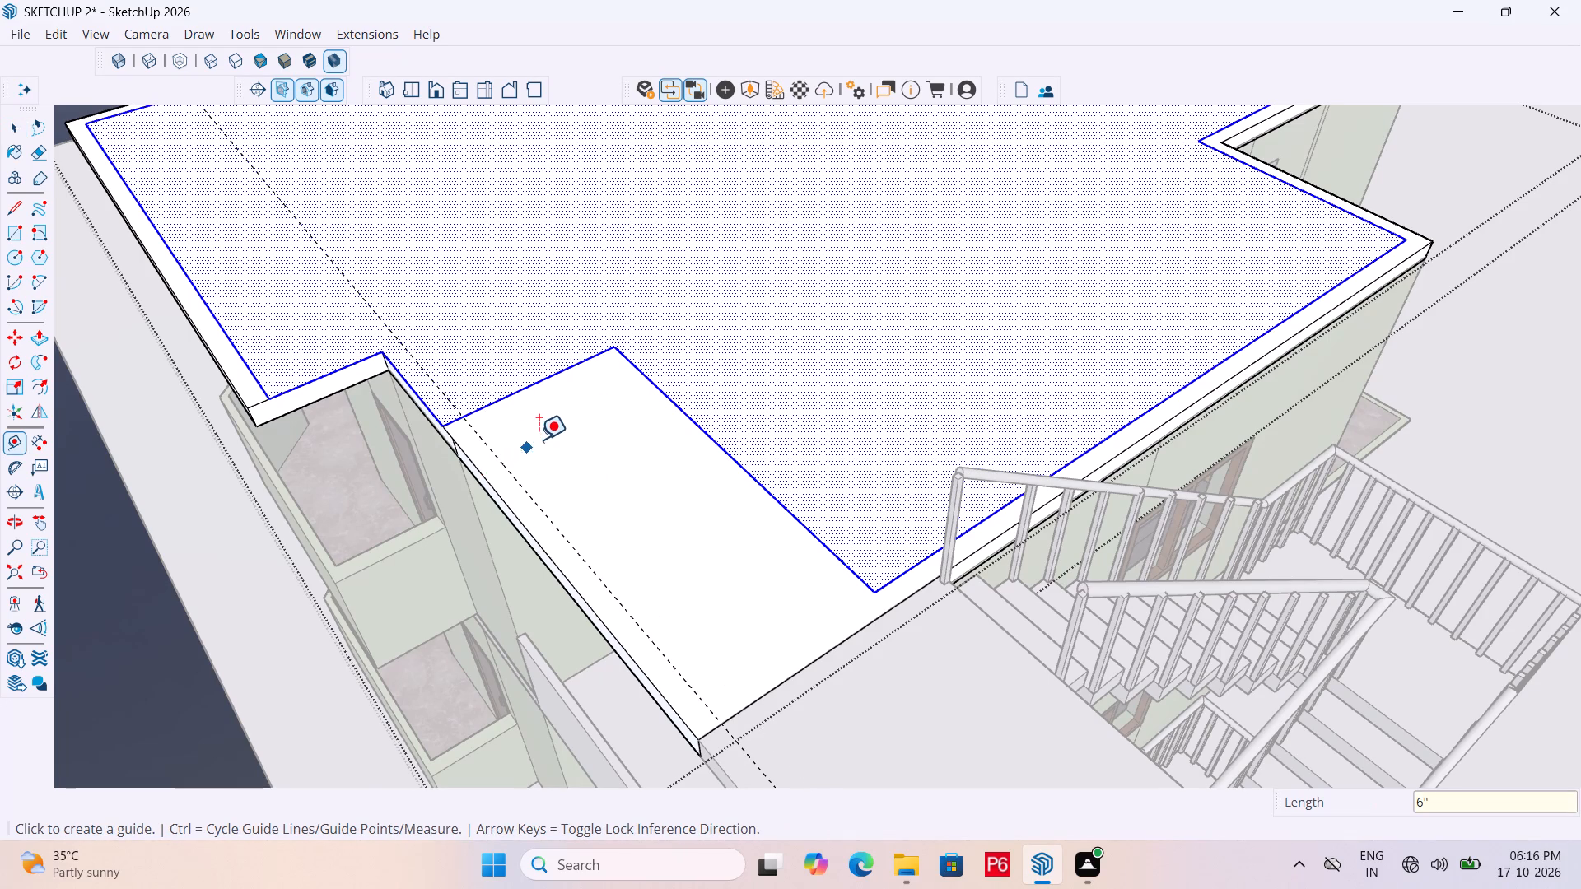
# Place guides 6" in from the upper landing slab's far edge and its stair-side edge, then close the roof group.
pyautogui.scroll(-6, 465, 412)
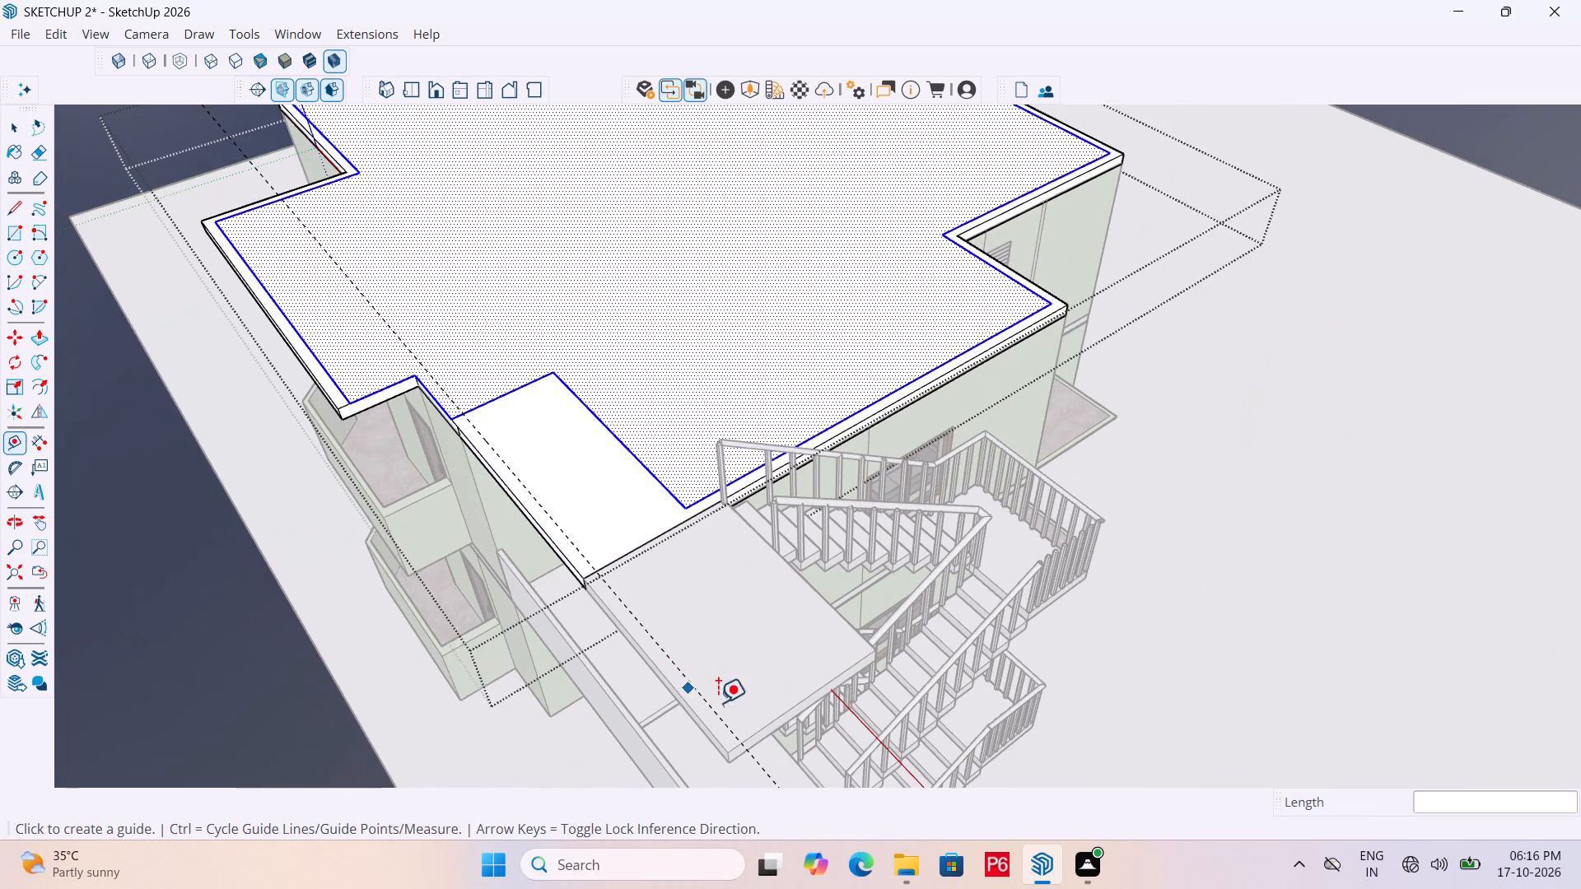
pyautogui.scroll(5, 749, 719)
pyautogui.click(781, 710)
pyautogui.press('6')
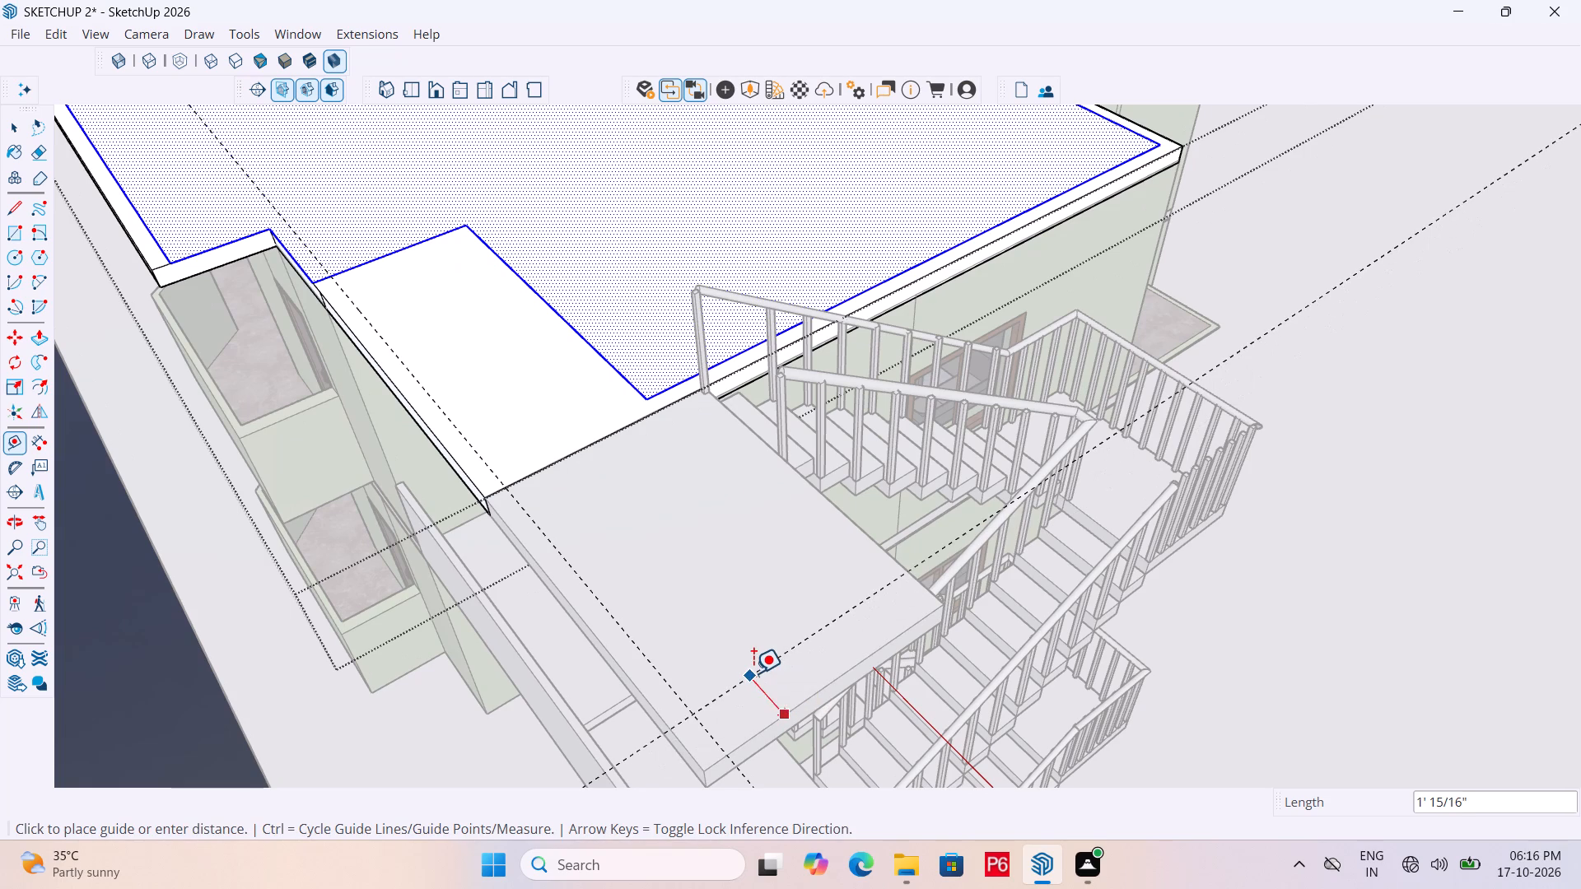
pyautogui.hotkey('shift', '"')
pyautogui.press('Return')
pyautogui.click(879, 538)
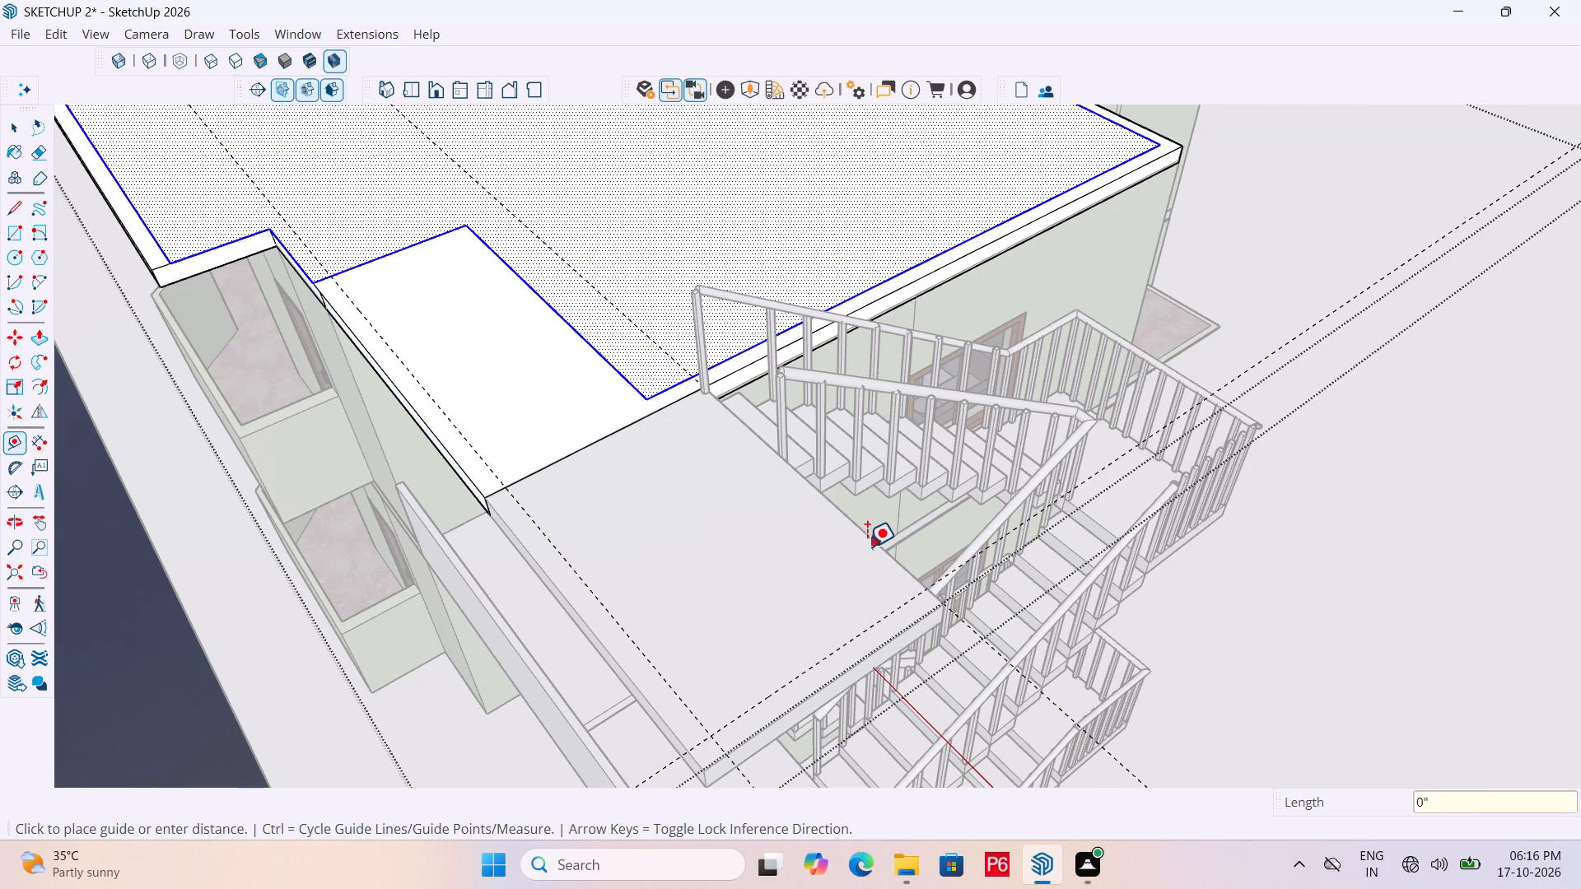
pyautogui.write('6"')
pyautogui.press('Return')
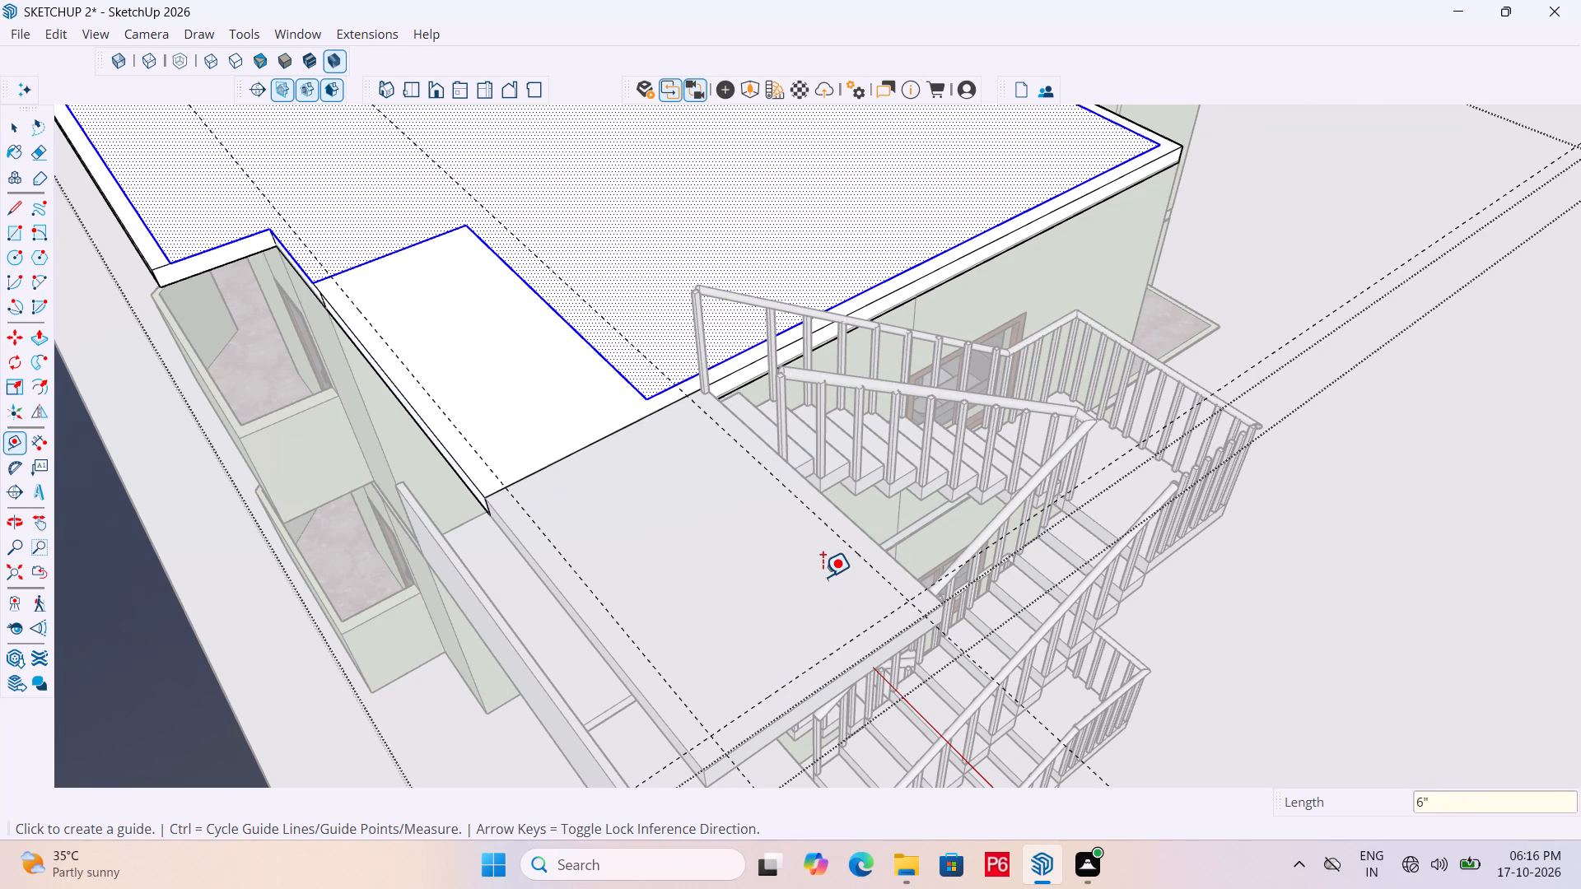
pyautogui.scroll(-5, 856, 606)
pyautogui.press('space')
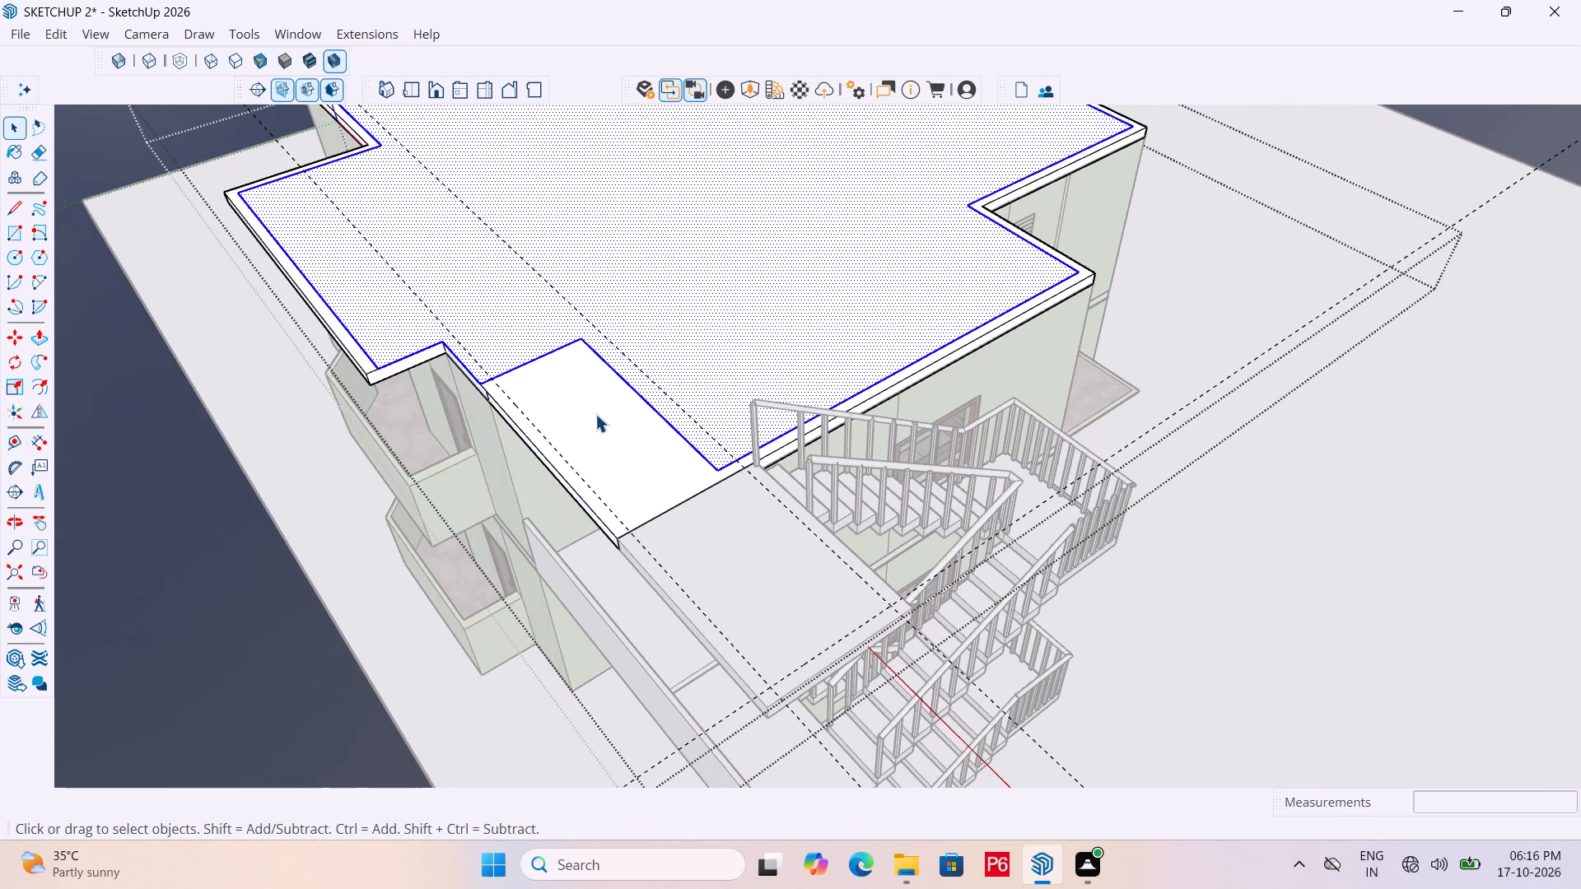
pyautogui.scroll(-1, 595, 414)
pyautogui.scroll(5, 380, 369)
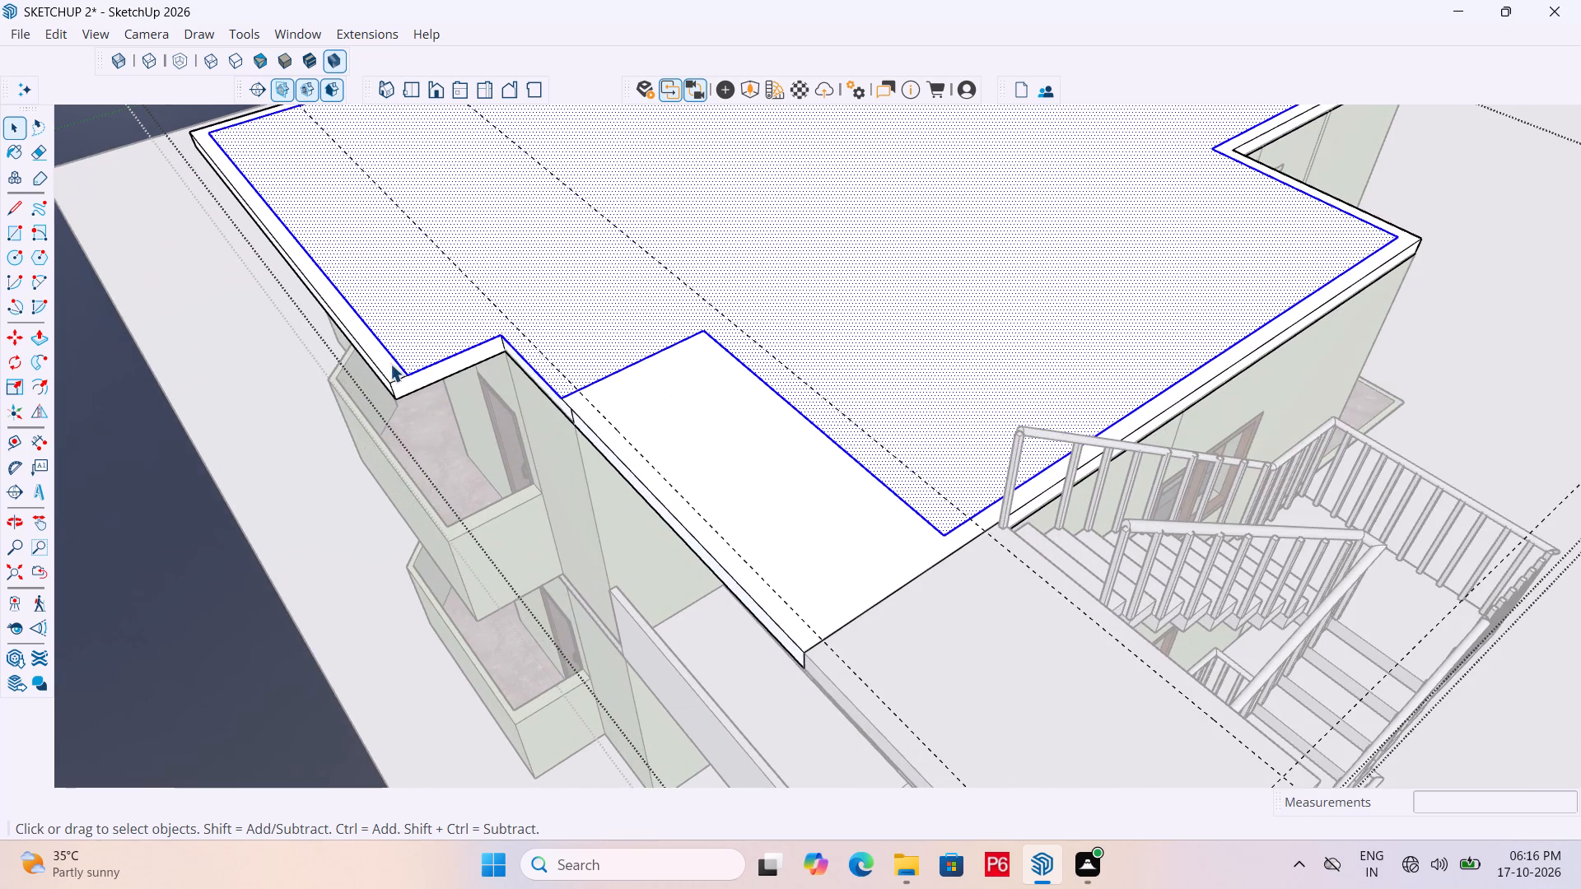
pyautogui.scroll(-3, 738, 451)
pyautogui.scroll(-5, 568, 402)
pyautogui.press('Escape')
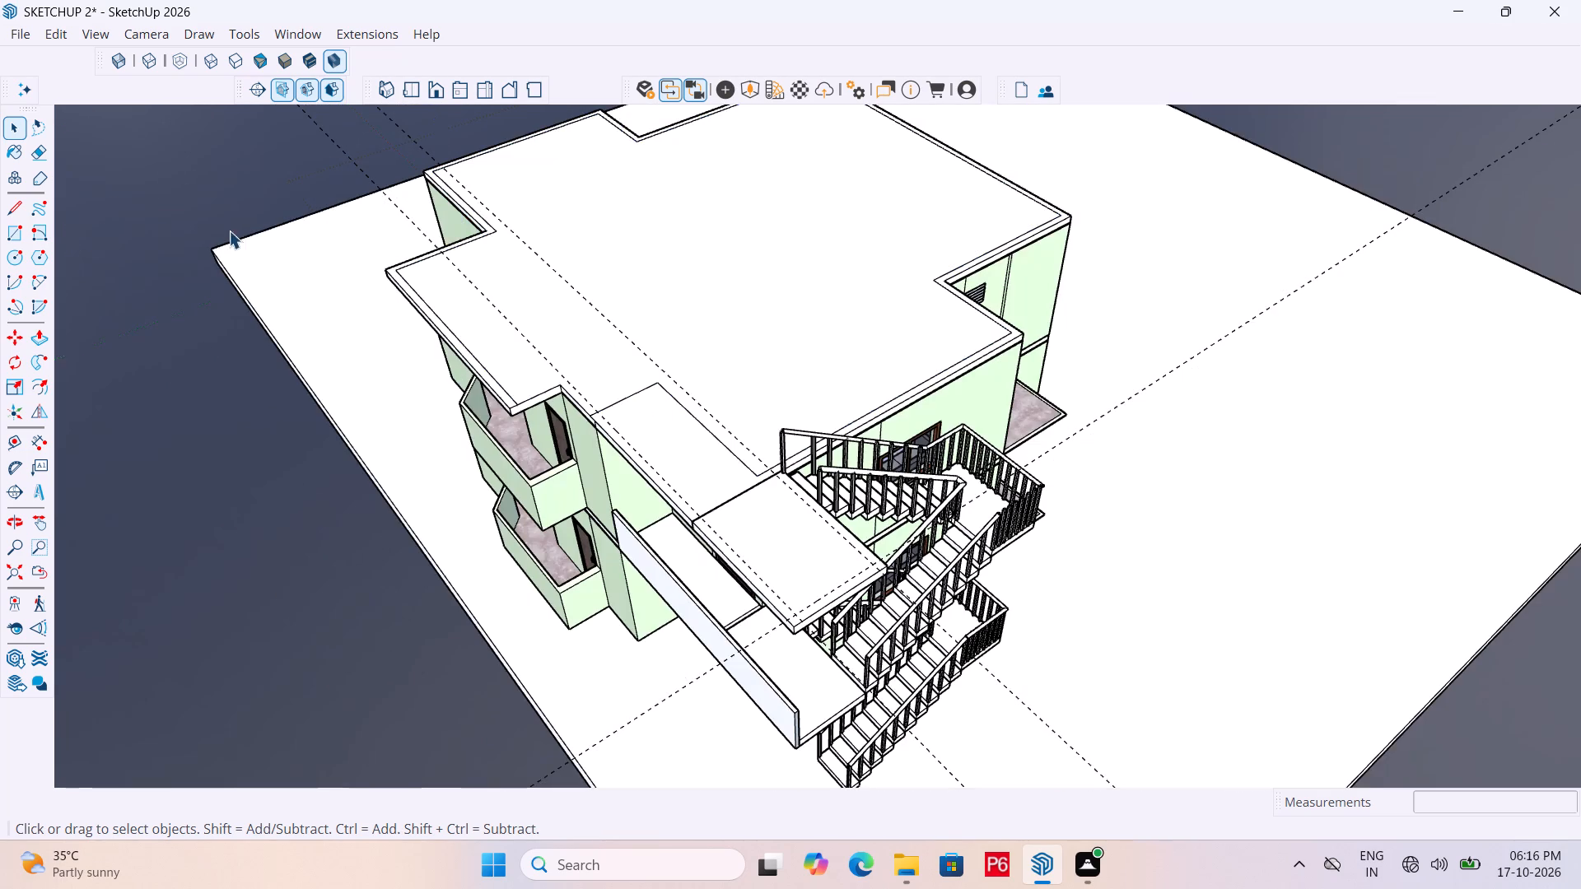
# Reopen the roof group and Push/Pull the roof's border face, including the extension area, up 3' as a parapet.
pyautogui.scroll(9, 460, 248)
pyautogui.click(385, 375)
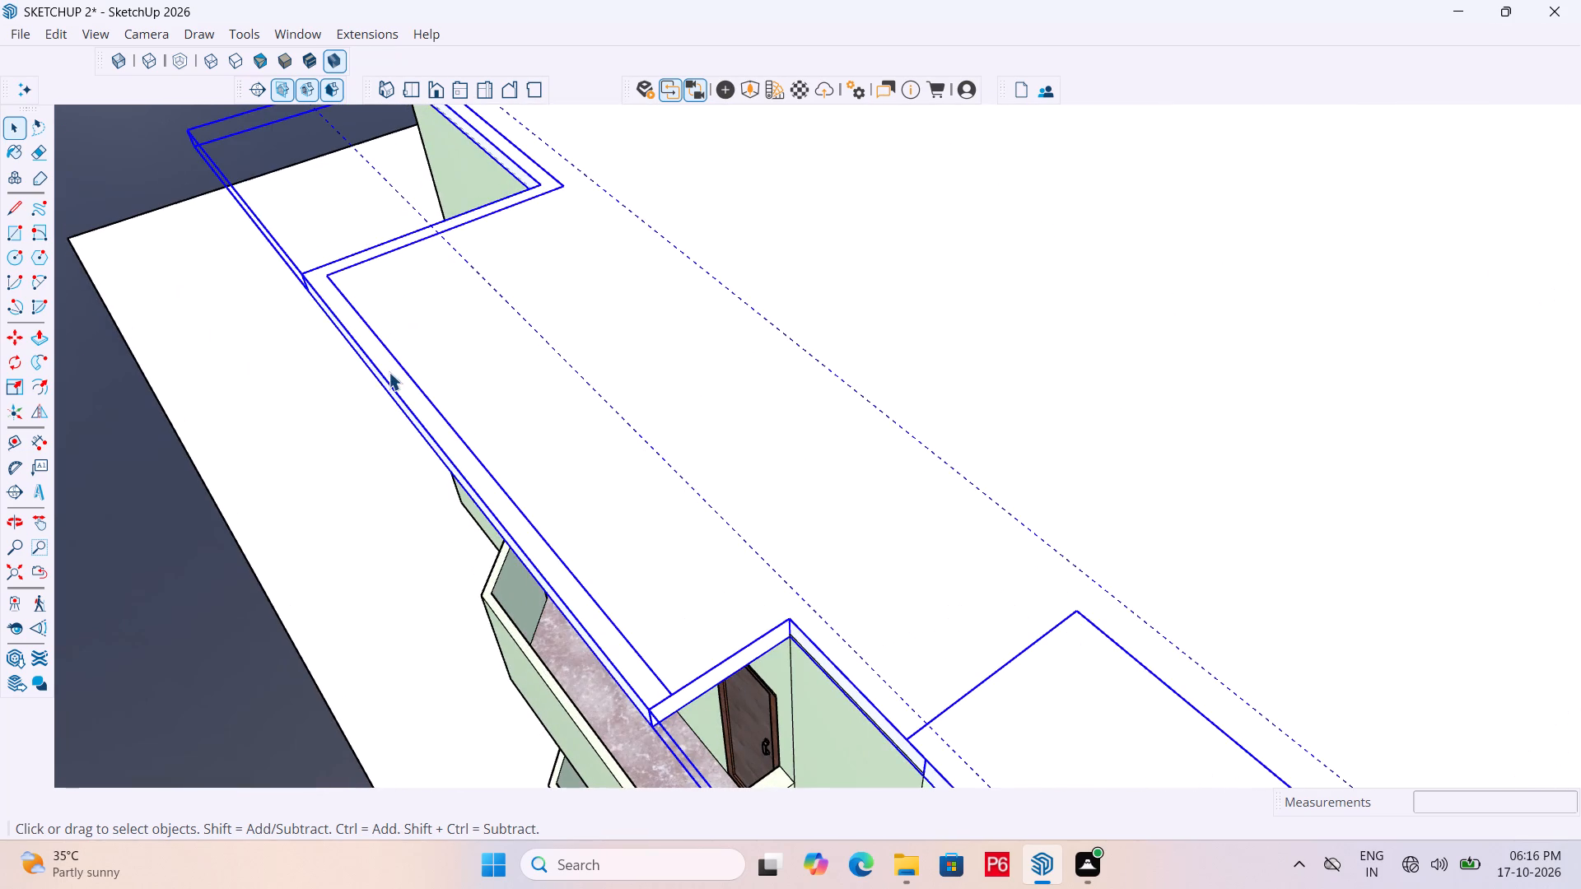
pyautogui.doubleClick(389, 371)
pyautogui.click(385, 358)
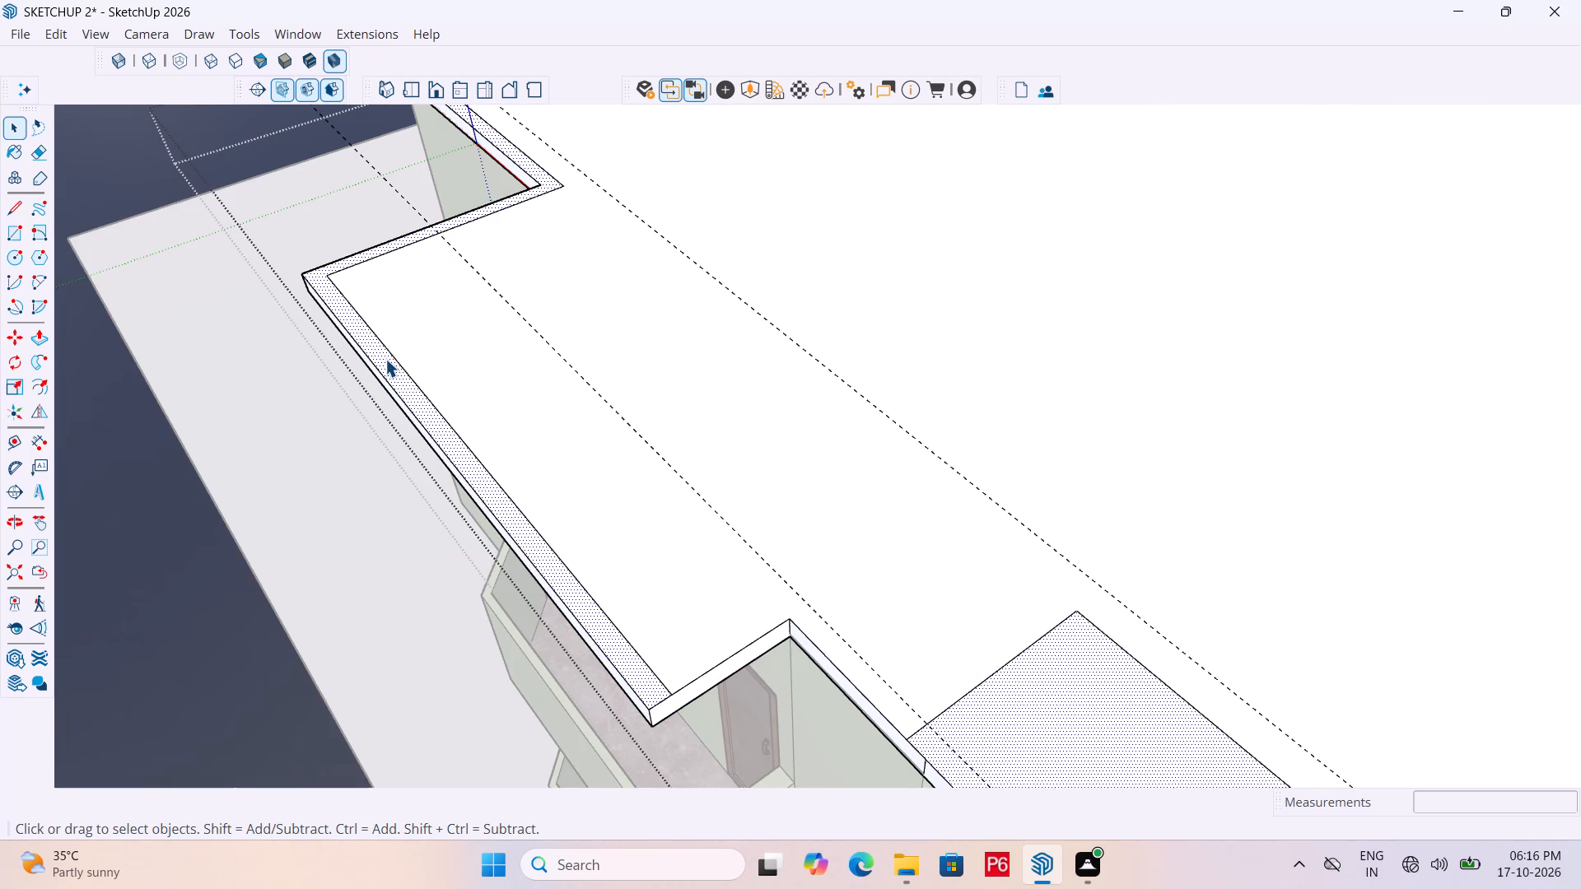
pyautogui.press('p')
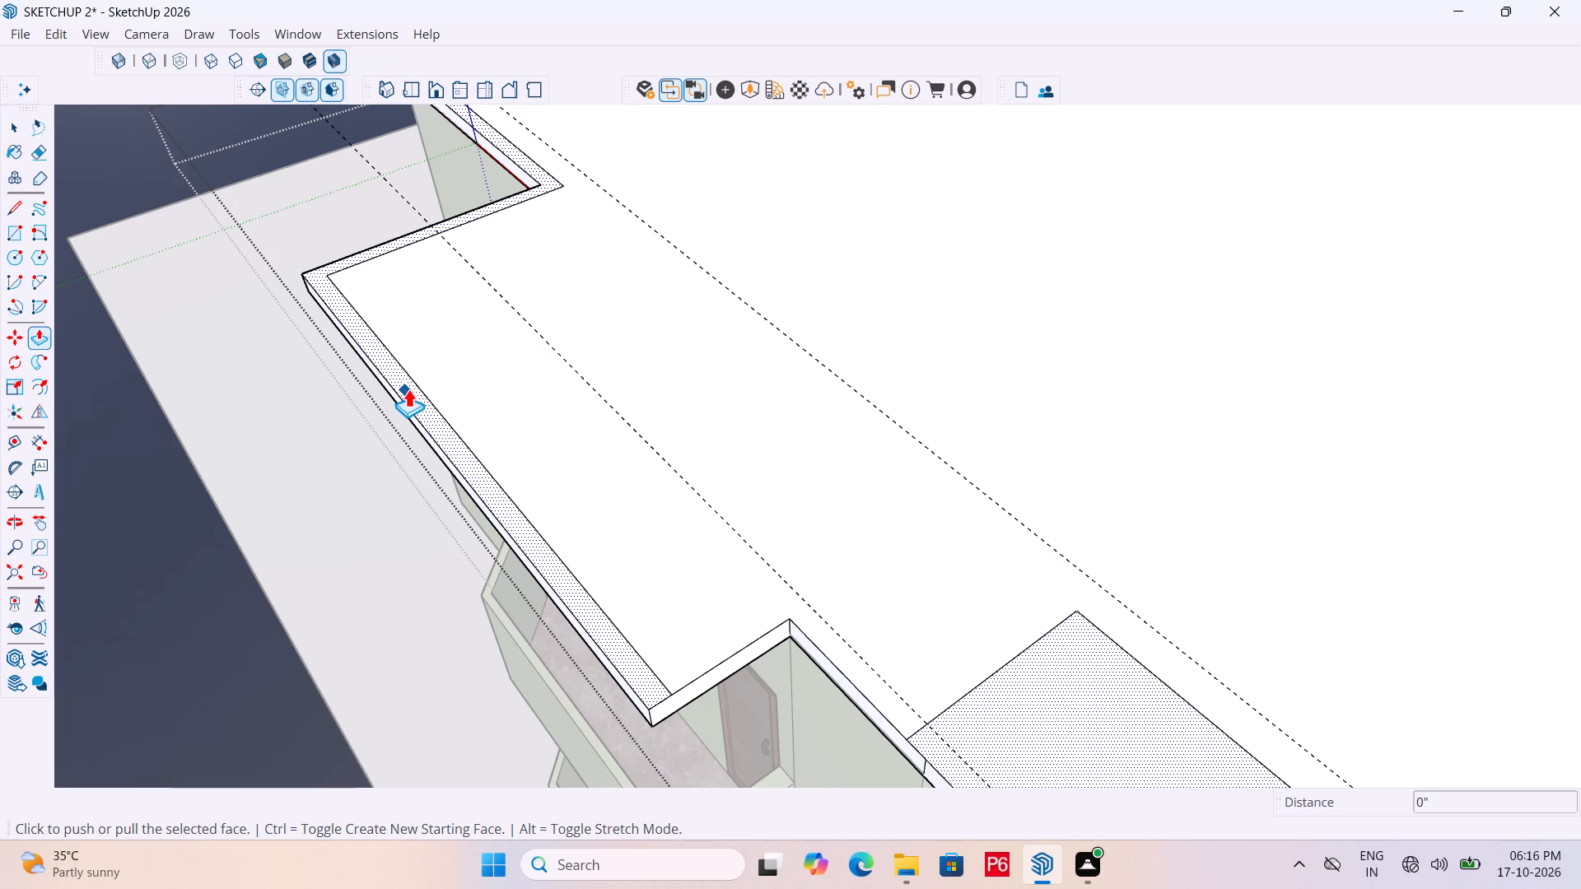
pyautogui.click(410, 387)
pyautogui.press('Escape')
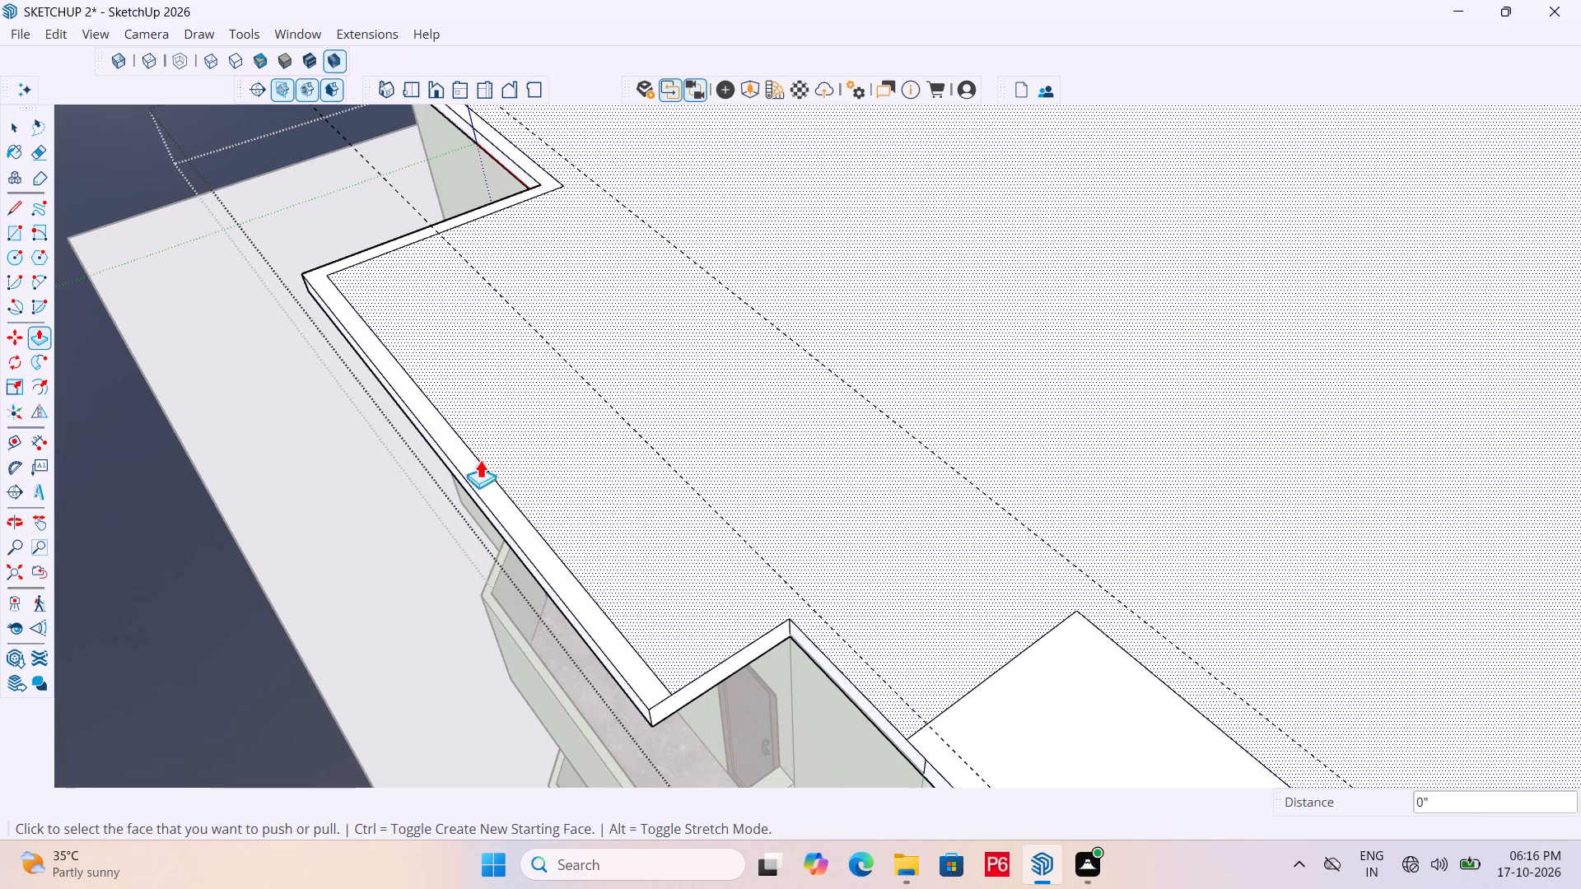
pyautogui.click(478, 479)
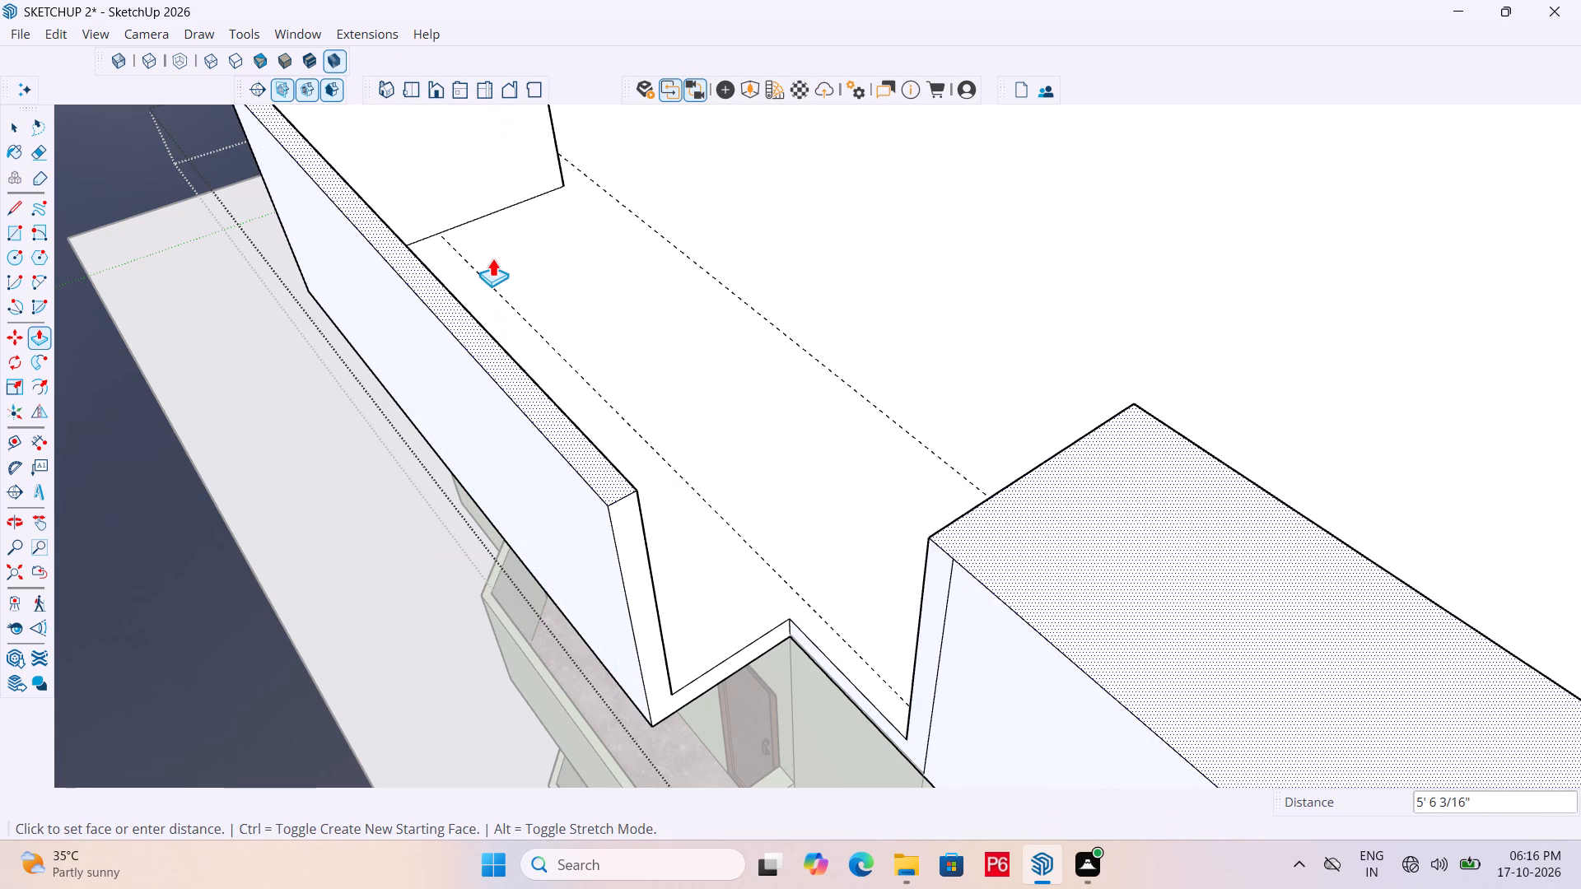
pyautogui.write("3'")
pyautogui.press('Return')
# Push/Pull the inner long face of the raised roof extension block back about 4' to the 6" guide, leaving a thin parapet.
pyautogui.scroll(-2, 357, 290)
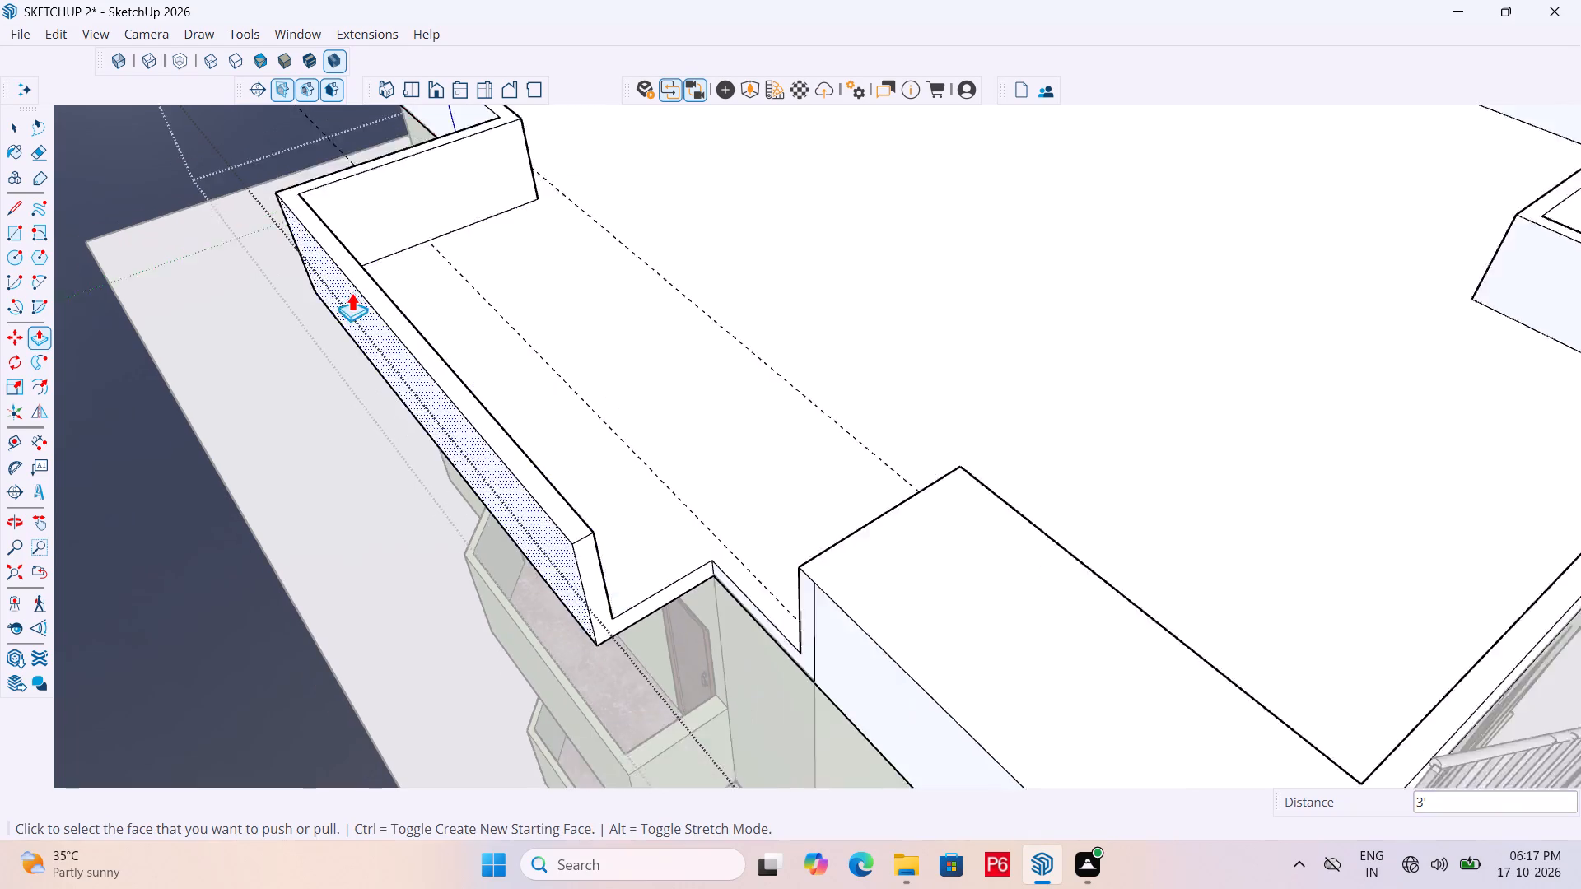
pyautogui.scroll(-5, 352, 292)
pyautogui.moveTo(655, 375); pyautogui.dragTo(94, 392, button='middle')
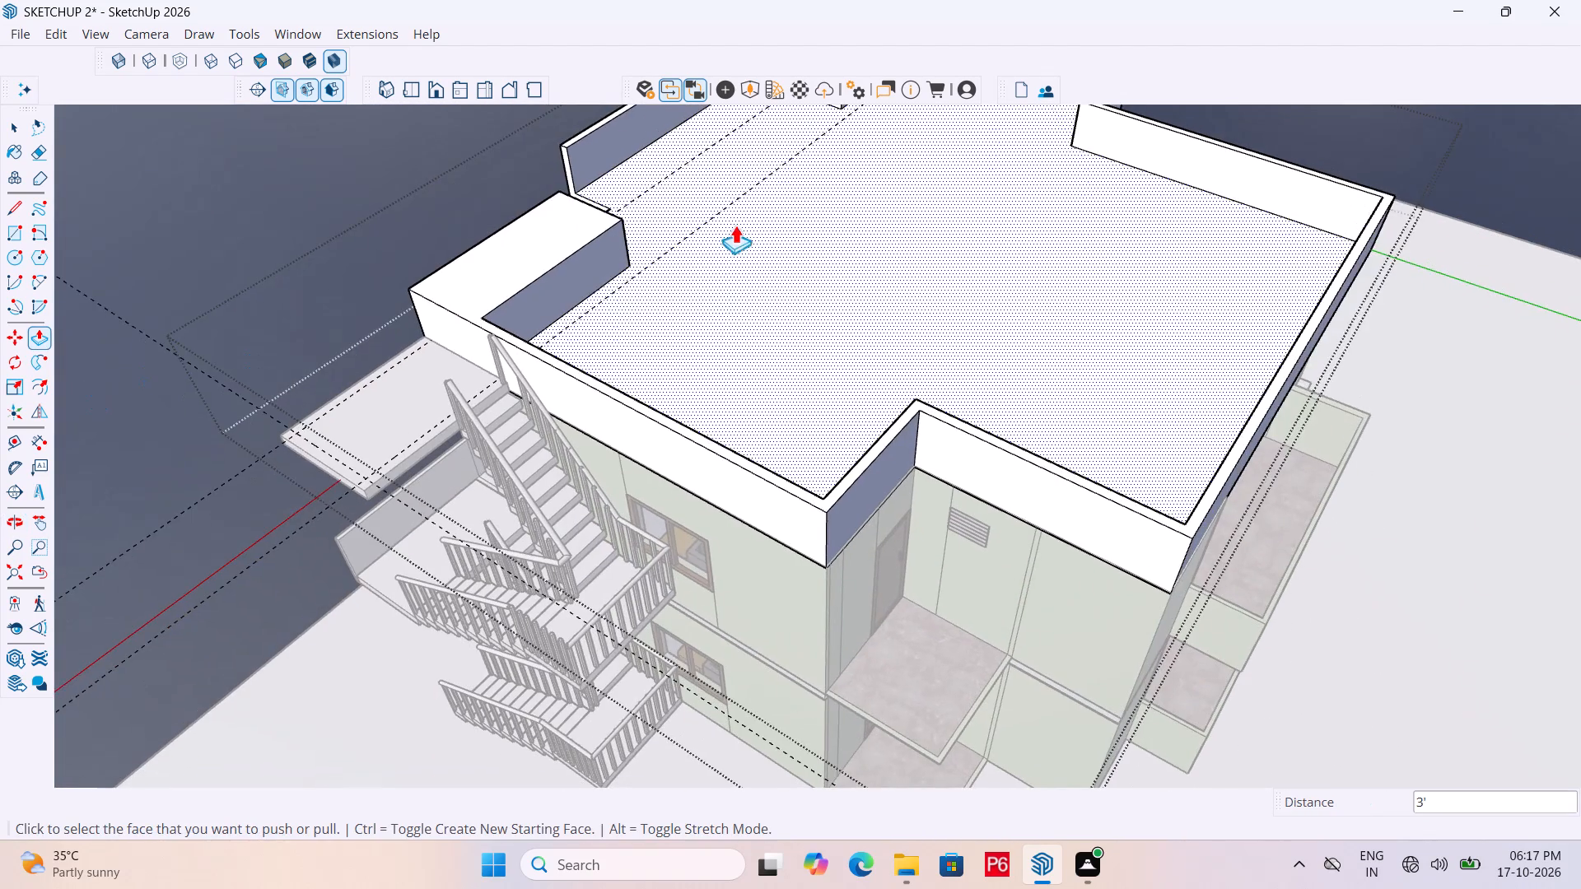
pyautogui.scroll(5, 630, 227)
pyautogui.click(539, 336)
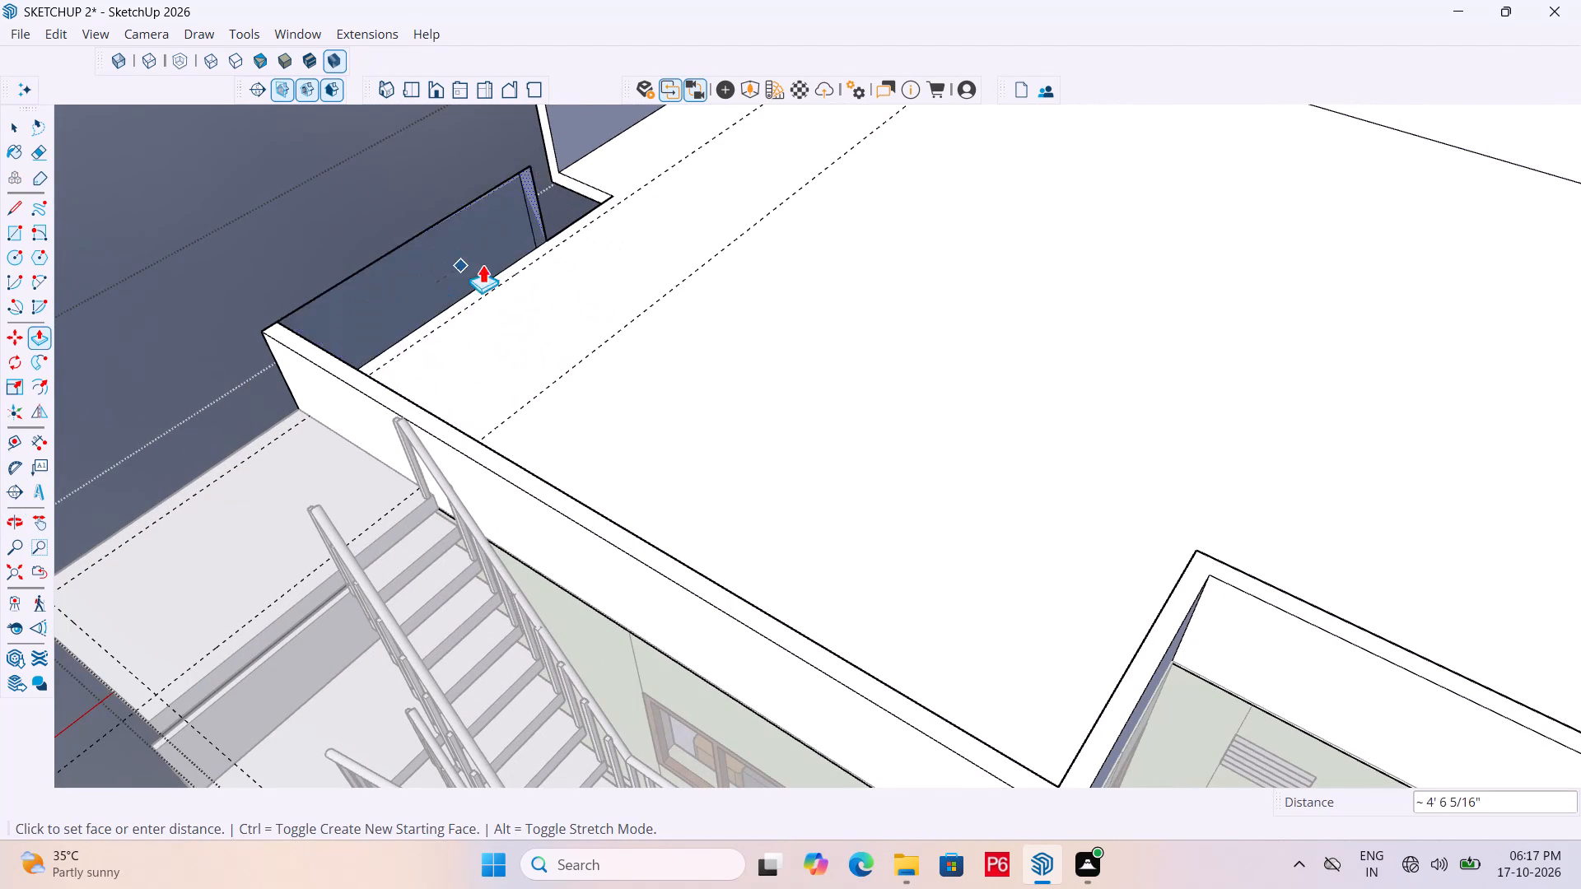
pyautogui.scroll(4, 661, 167)
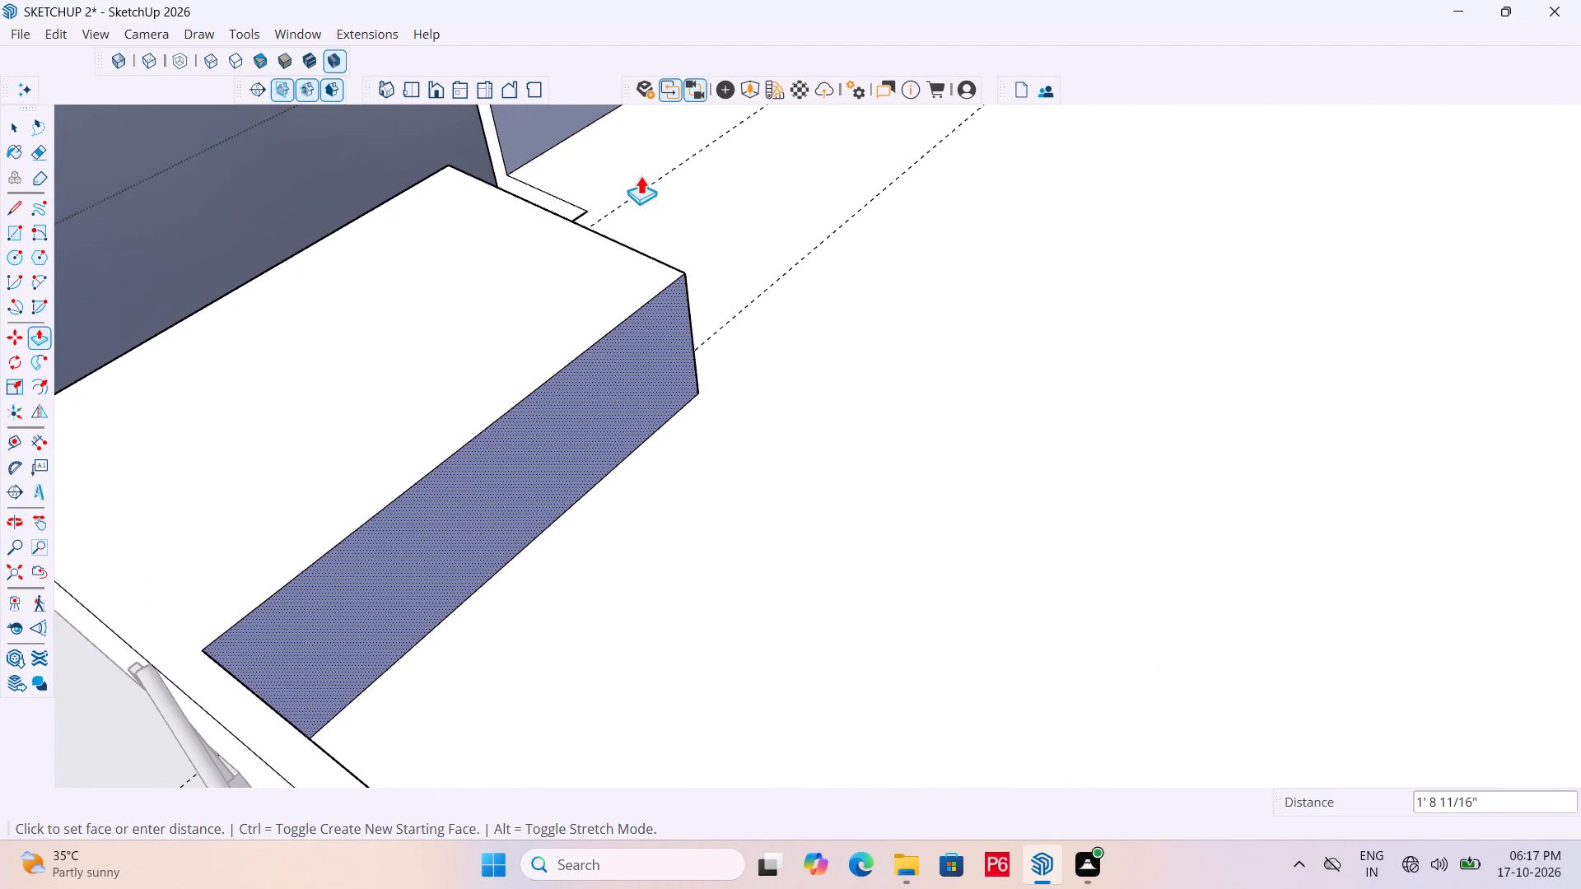
pyautogui.click(641, 191)
# Draw two lines across the top of the roof parapet beside the stair landing, marking the access opening between the corner wall and the stairs.
pyautogui.scroll(-4, 469, 304)
pyautogui.moveTo(323, 402); pyautogui.dragTo(441, 406, button='middle')
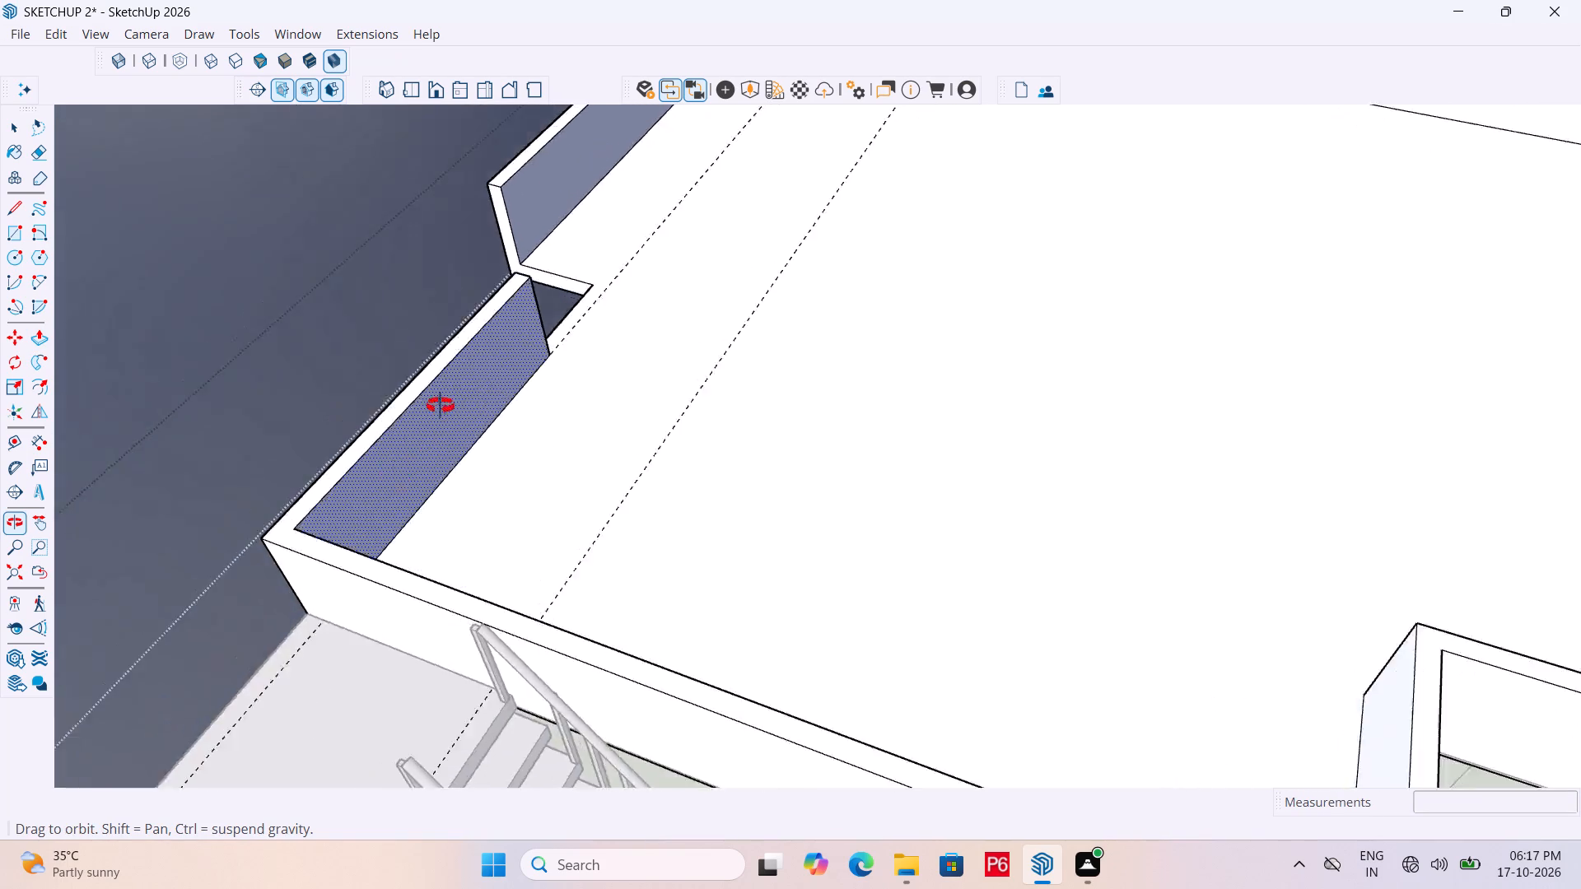
pyautogui.moveTo(441, 406); pyautogui.dragTo(653, 386, button='middle')
pyautogui.scroll(-3, 629, 328)
pyautogui.scroll(4, 763, 483)
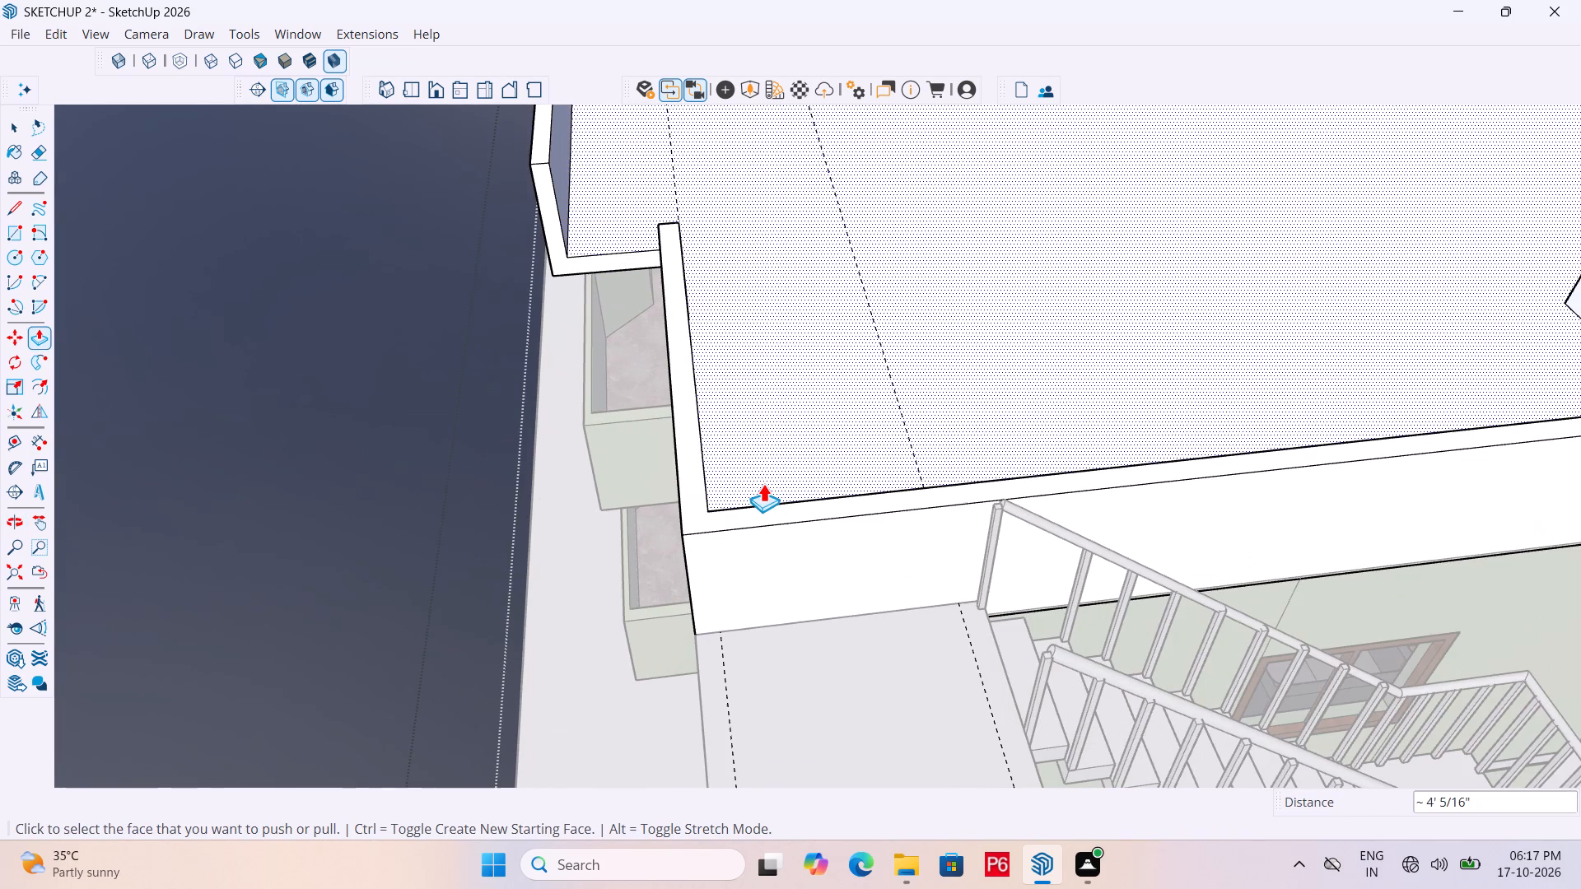
pyautogui.press('l')
pyautogui.scroll(3, 721, 506)
pyautogui.click(707, 515)
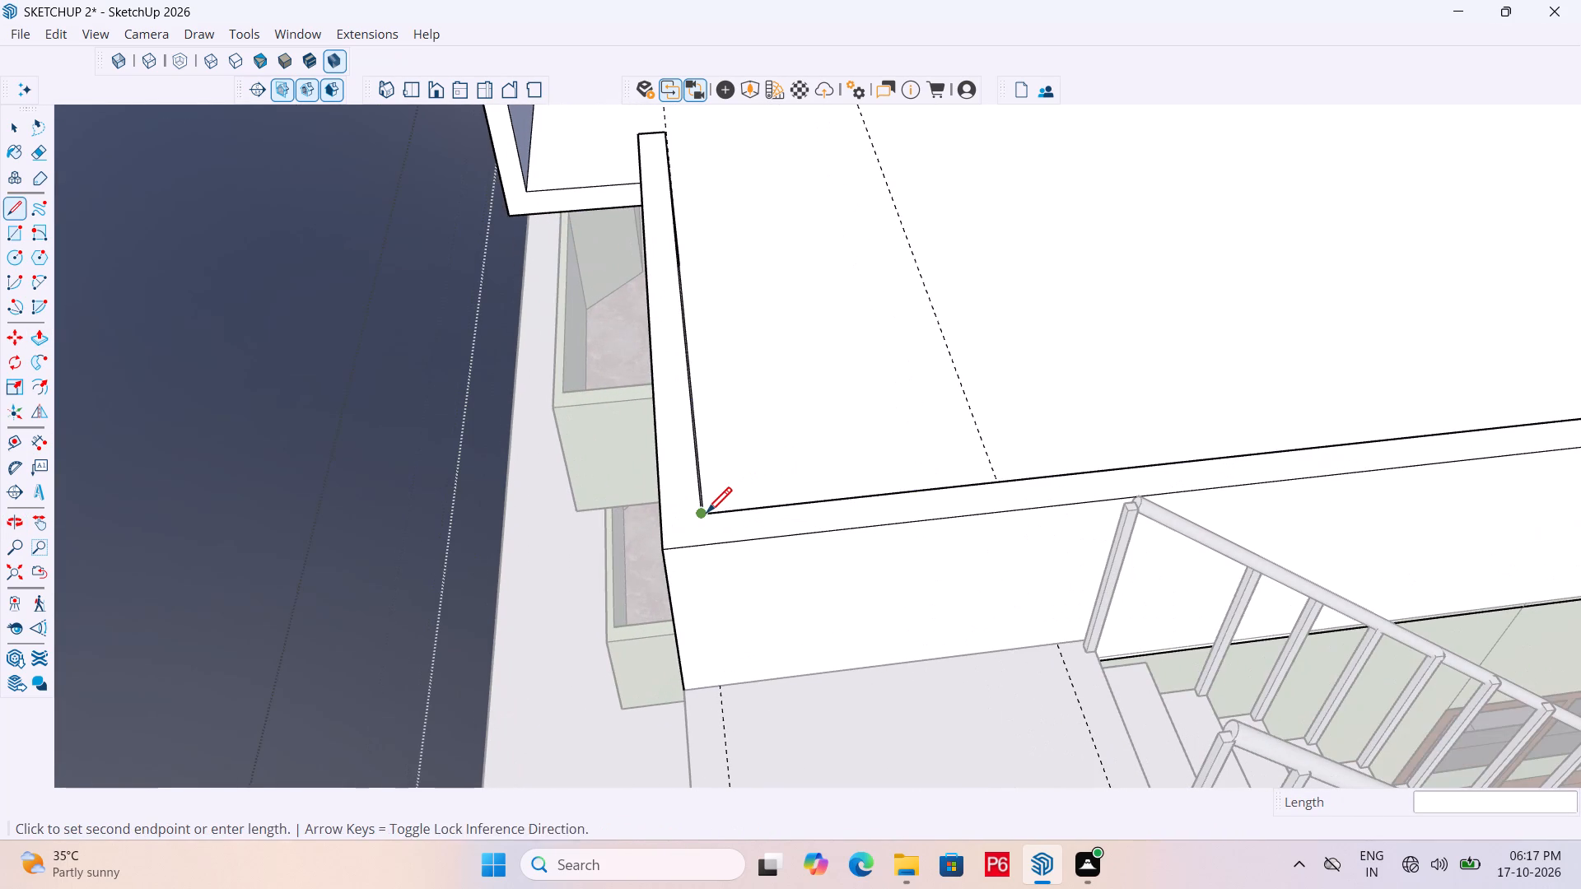
pyautogui.click(704, 545)
pyautogui.press('space')
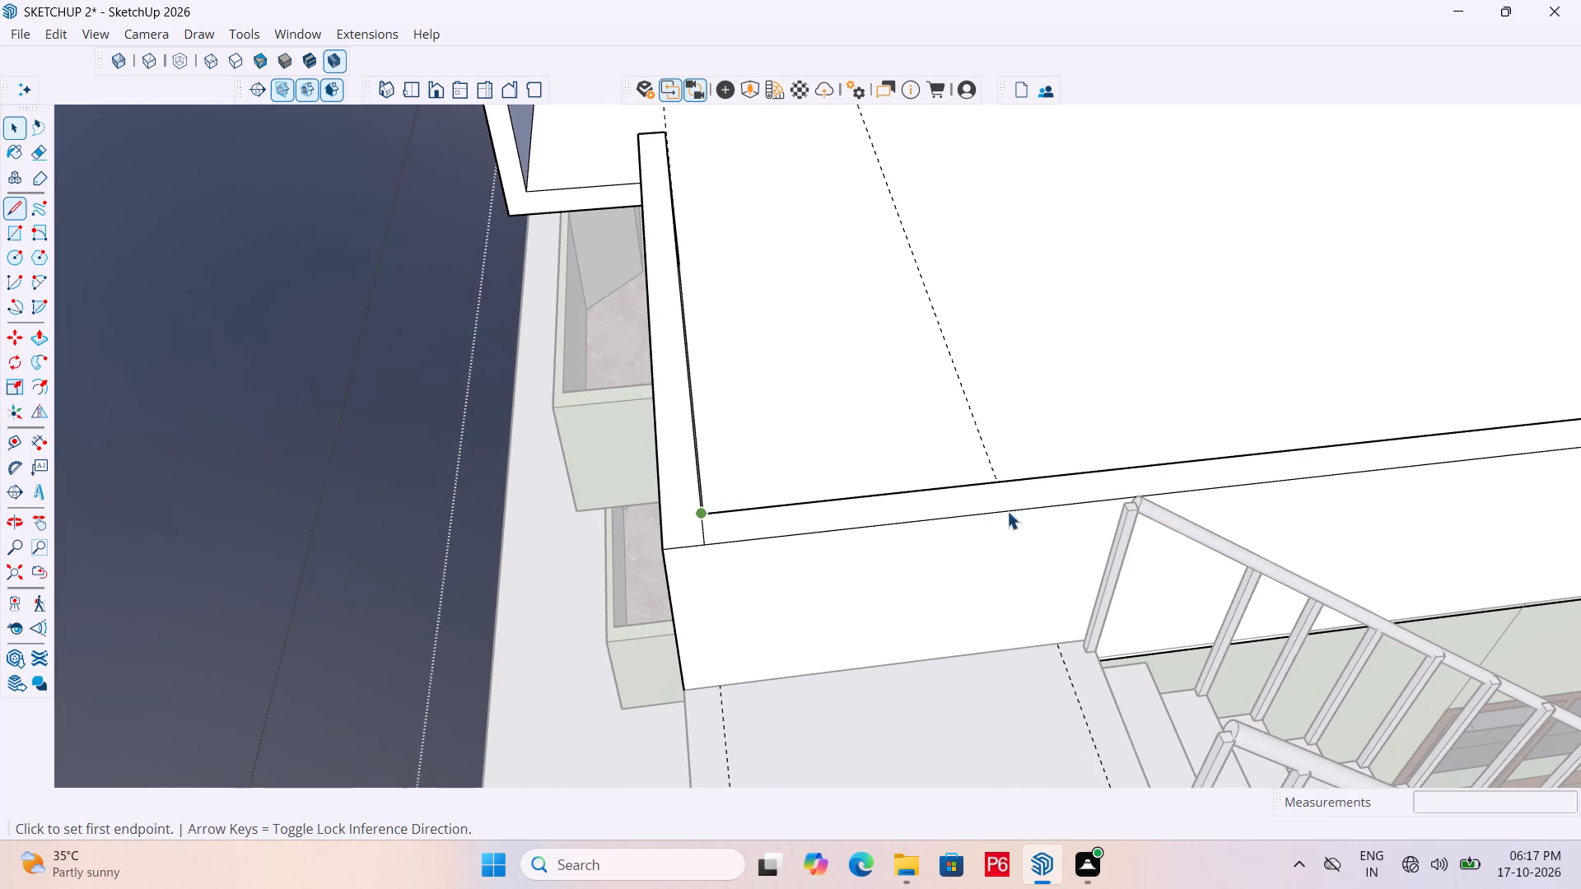
pyautogui.press('l')
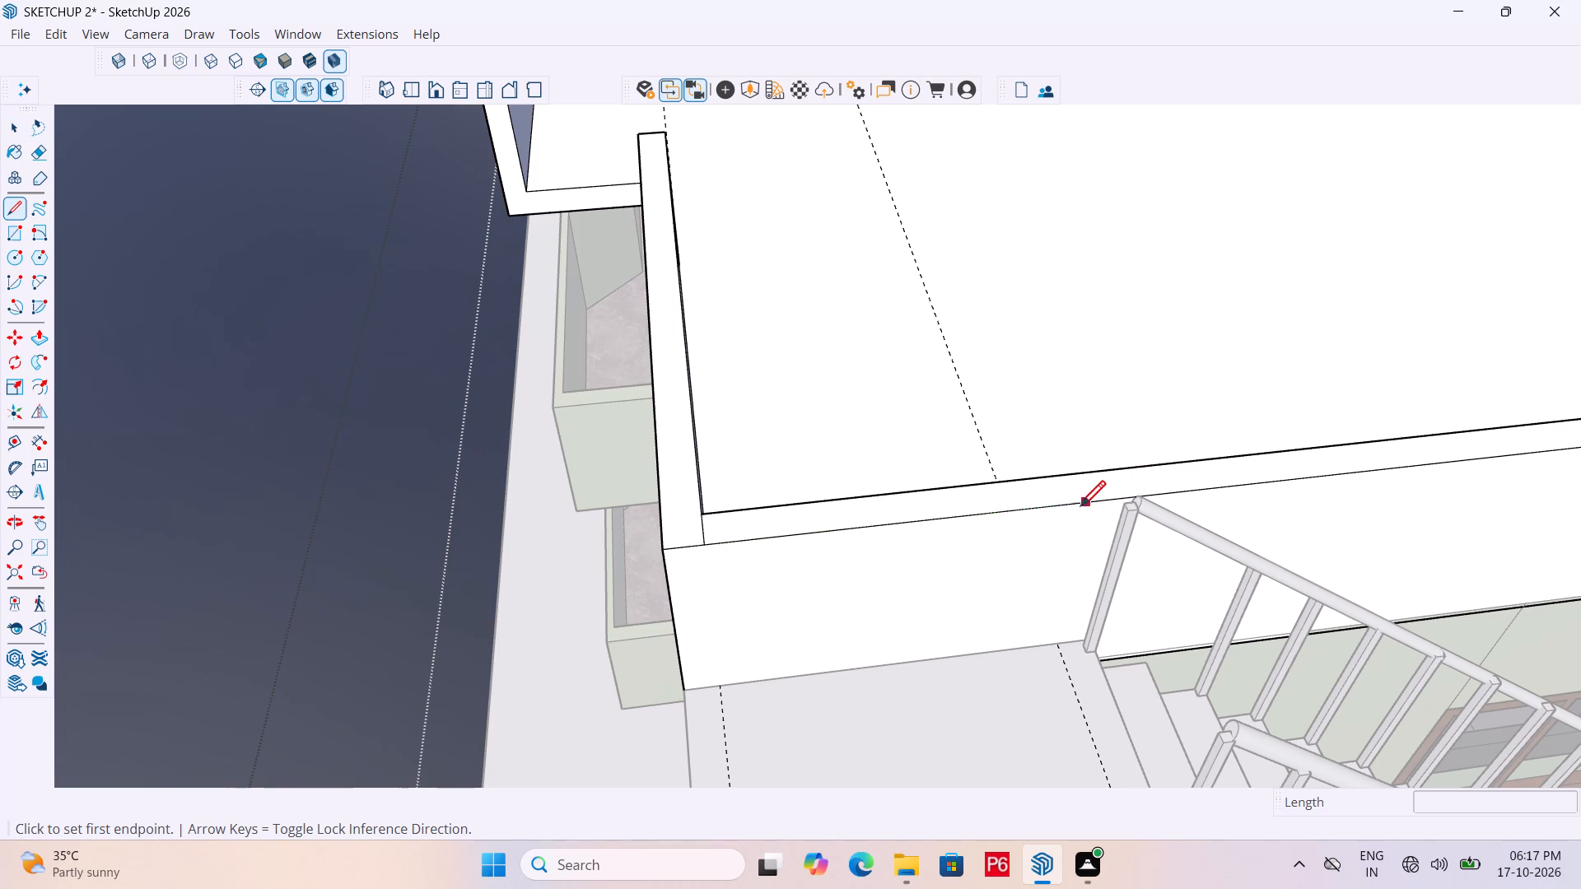
pyautogui.scroll(-5, 941, 459)
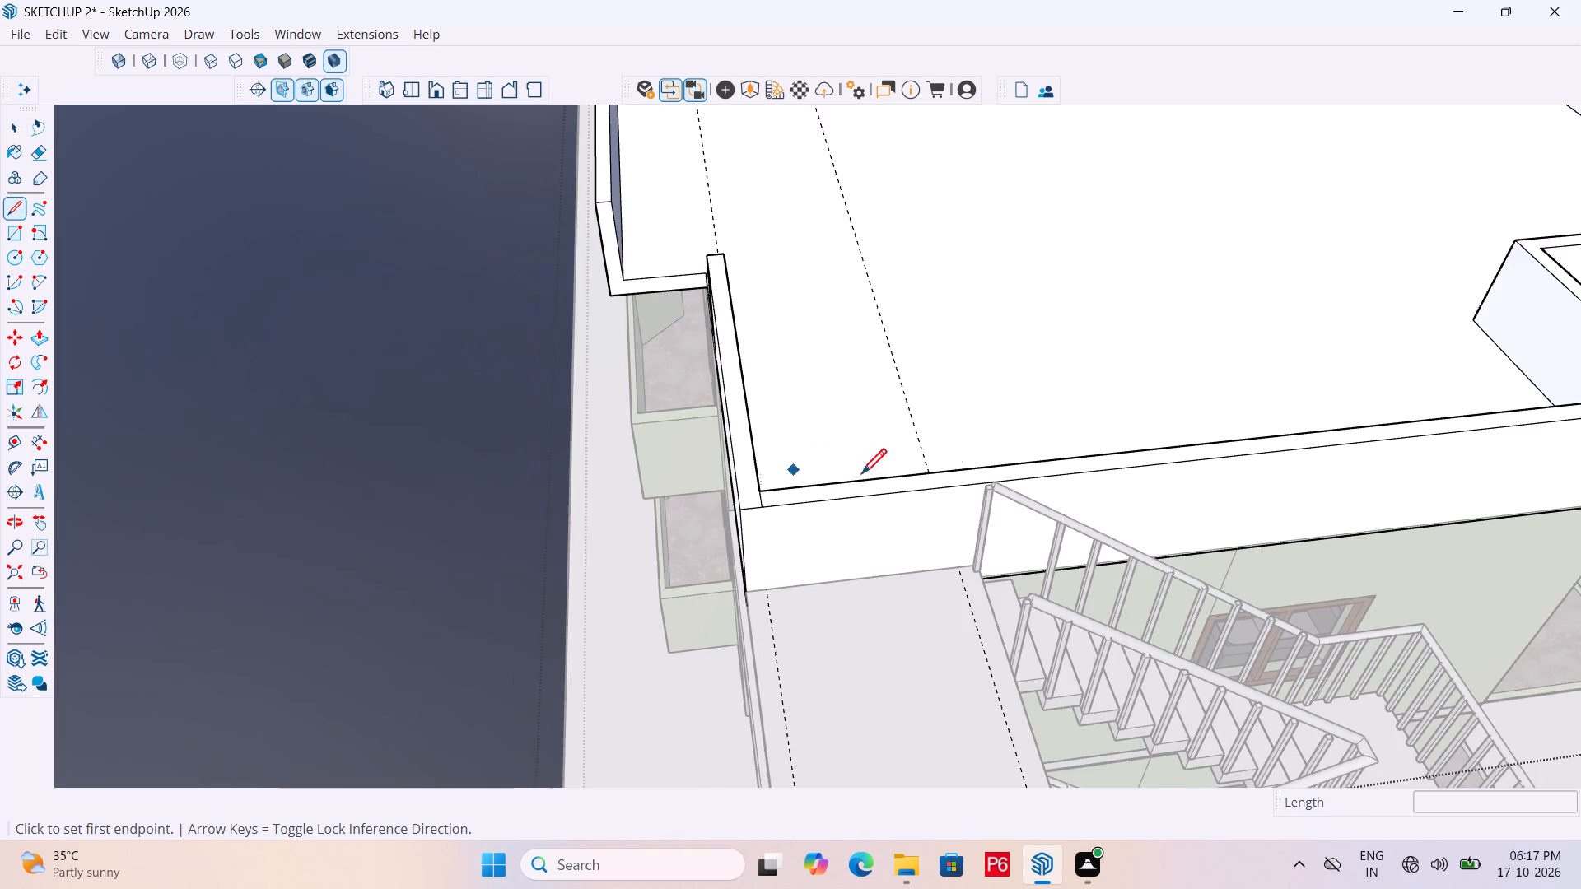
pyautogui.scroll(5, 977, 498)
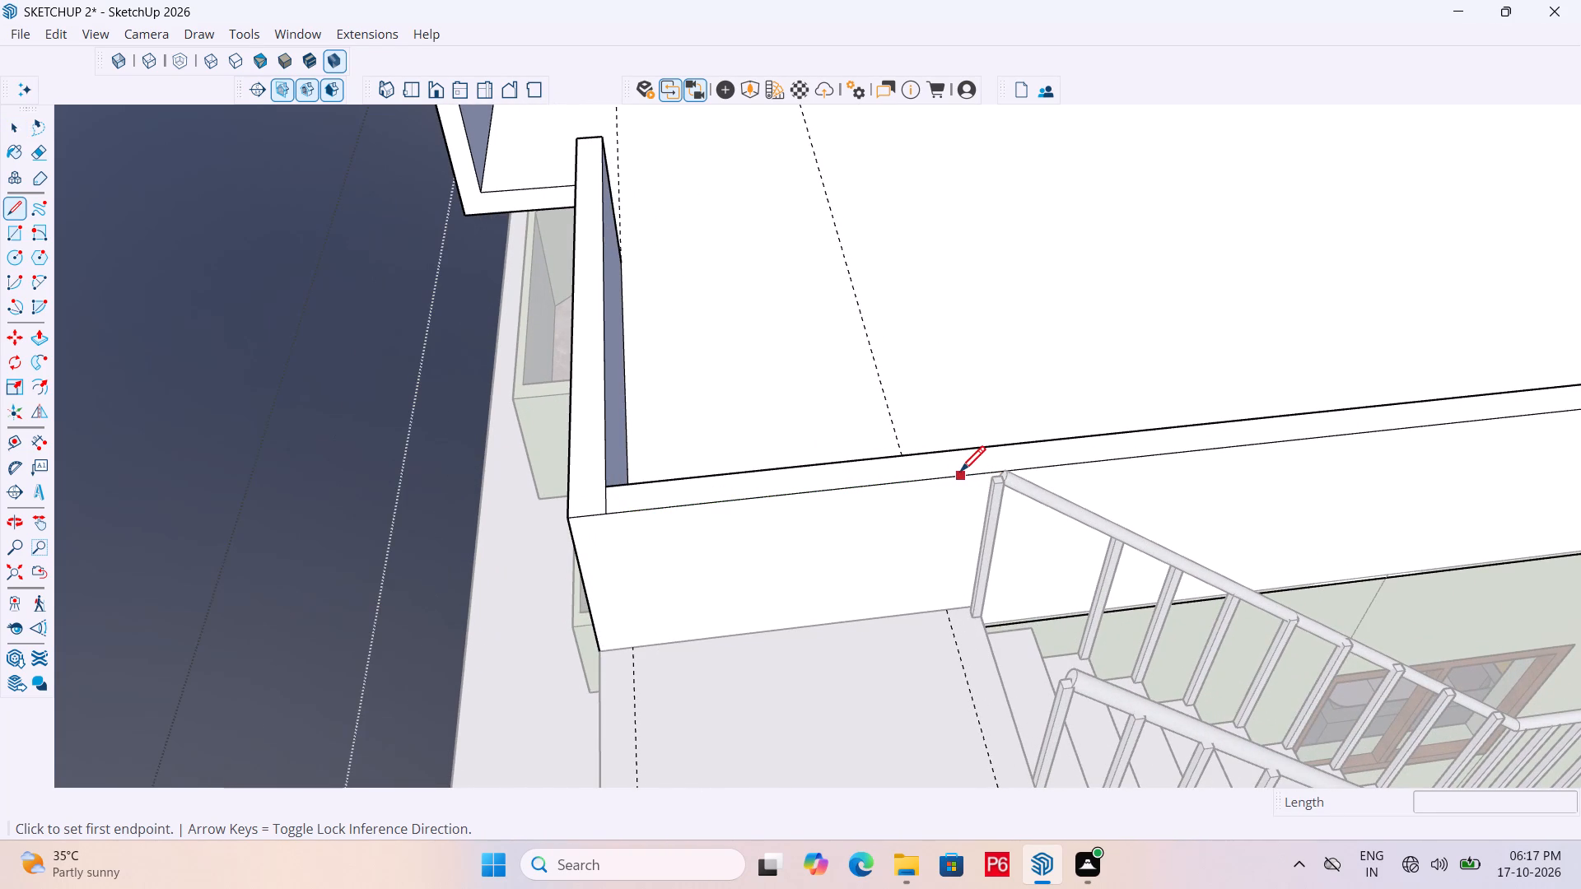
pyautogui.moveTo(960, 474); pyautogui.dragTo(959, 458)
pyautogui.click(957, 448)
pyautogui.press('space')
# Push/Pull the marked parapet section down 3' to roof level, opening access from the stair landing.
pyautogui.press('p')
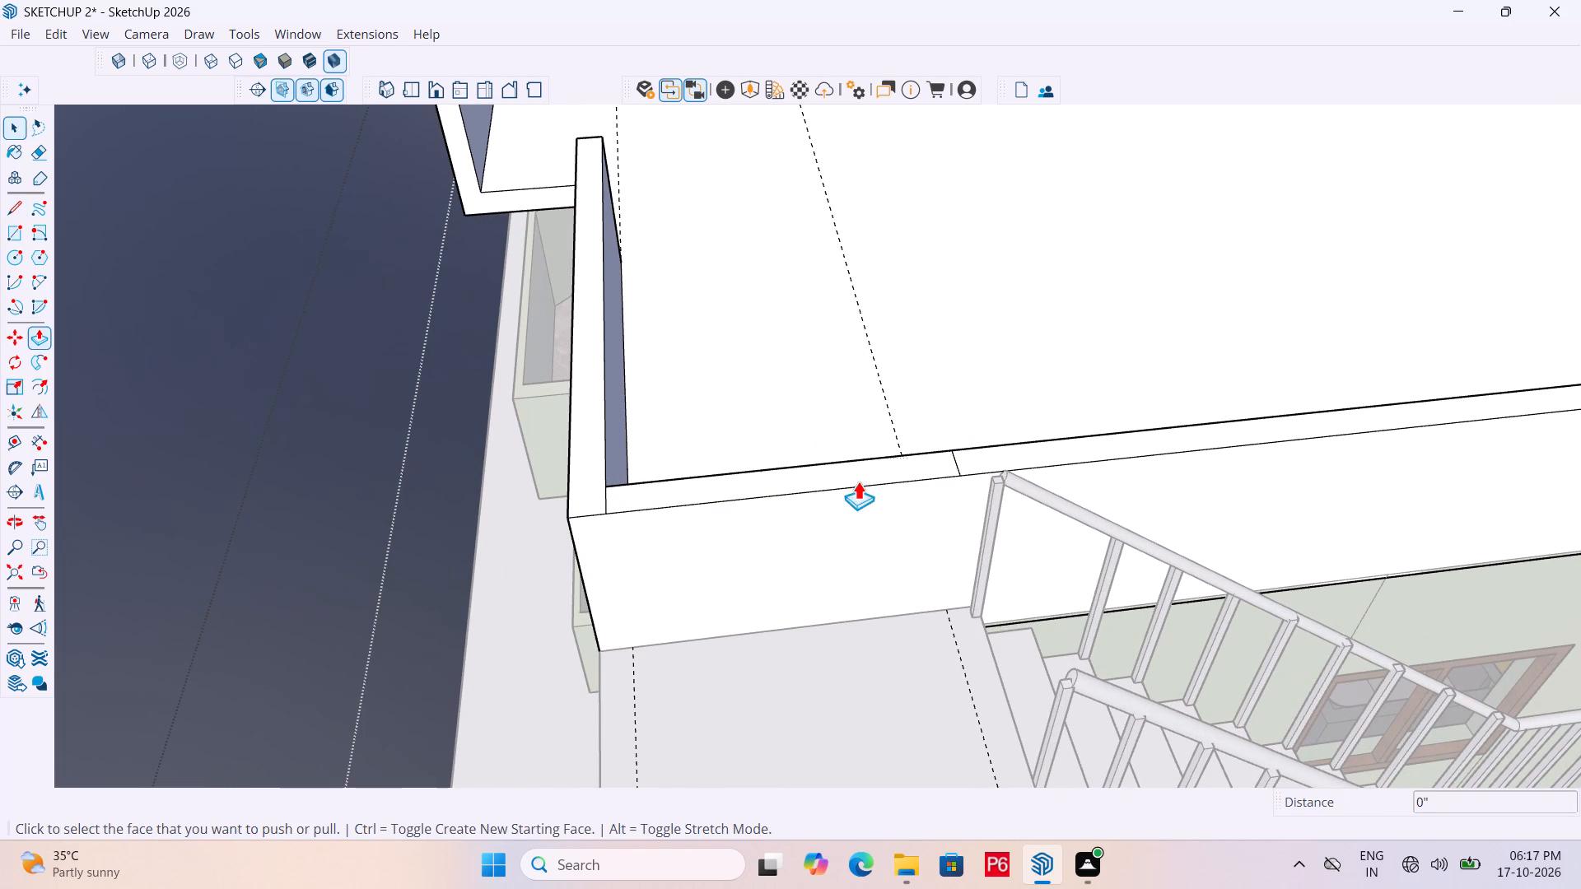
pyautogui.click(766, 482)
pyautogui.moveTo(763, 659); pyautogui.dragTo(769, 646)
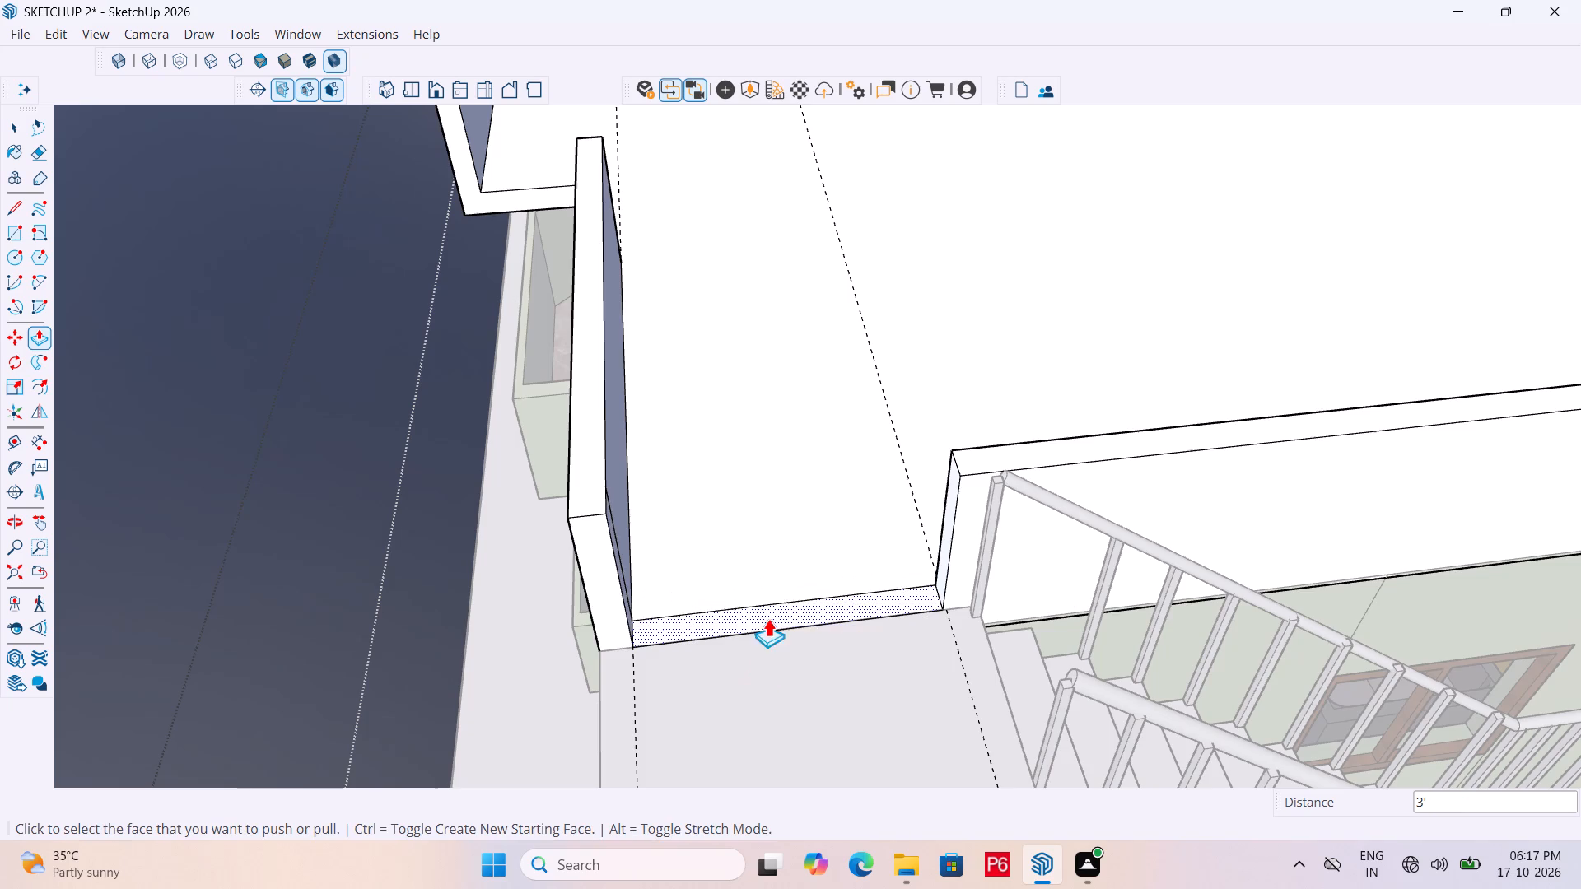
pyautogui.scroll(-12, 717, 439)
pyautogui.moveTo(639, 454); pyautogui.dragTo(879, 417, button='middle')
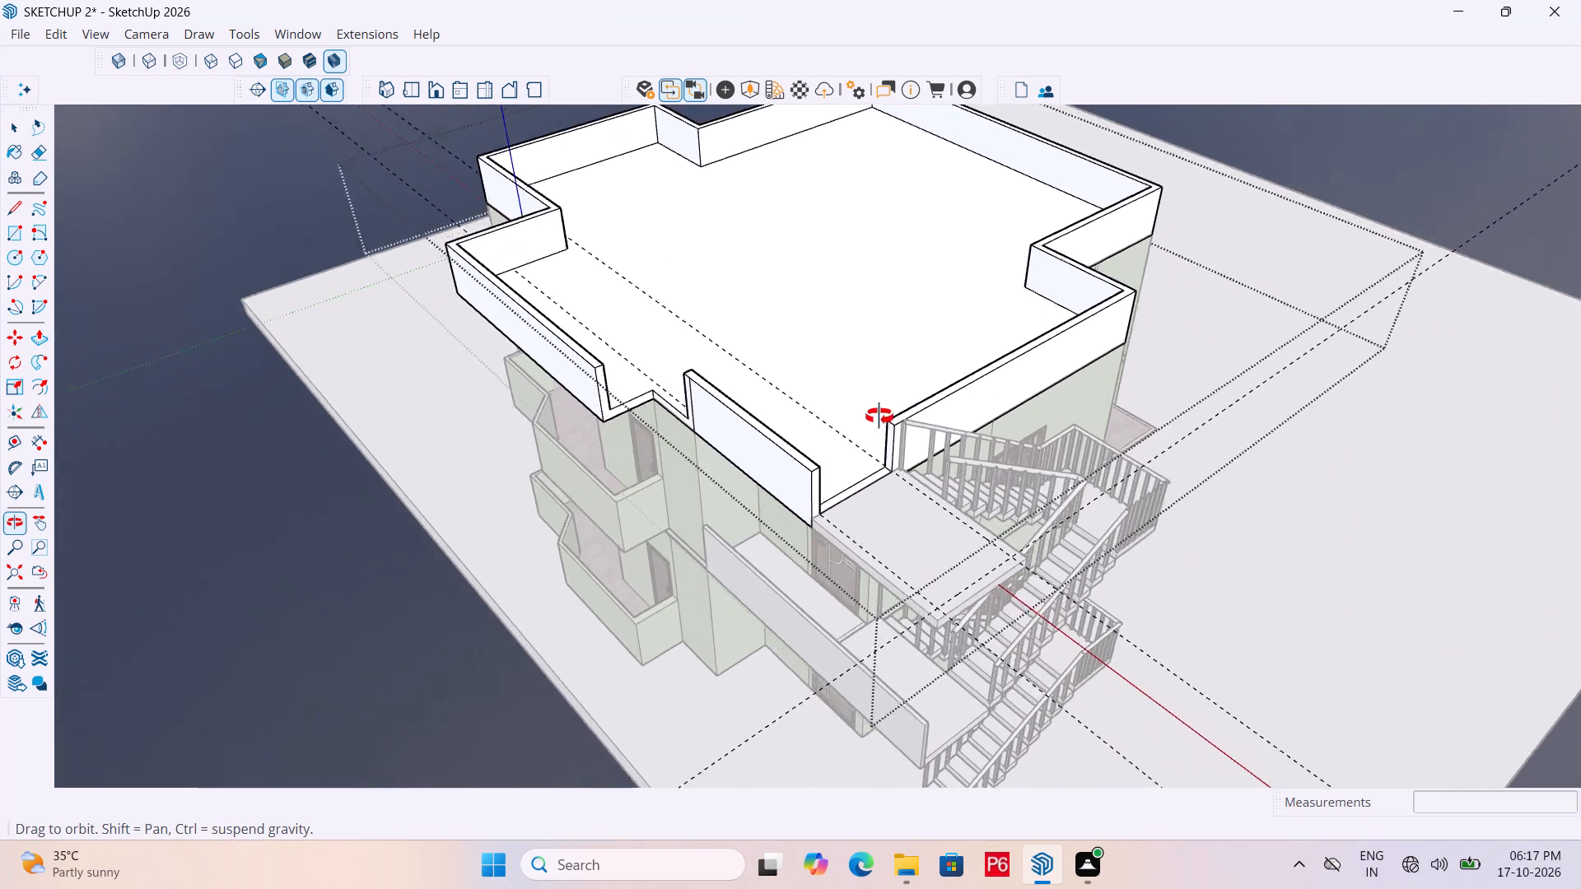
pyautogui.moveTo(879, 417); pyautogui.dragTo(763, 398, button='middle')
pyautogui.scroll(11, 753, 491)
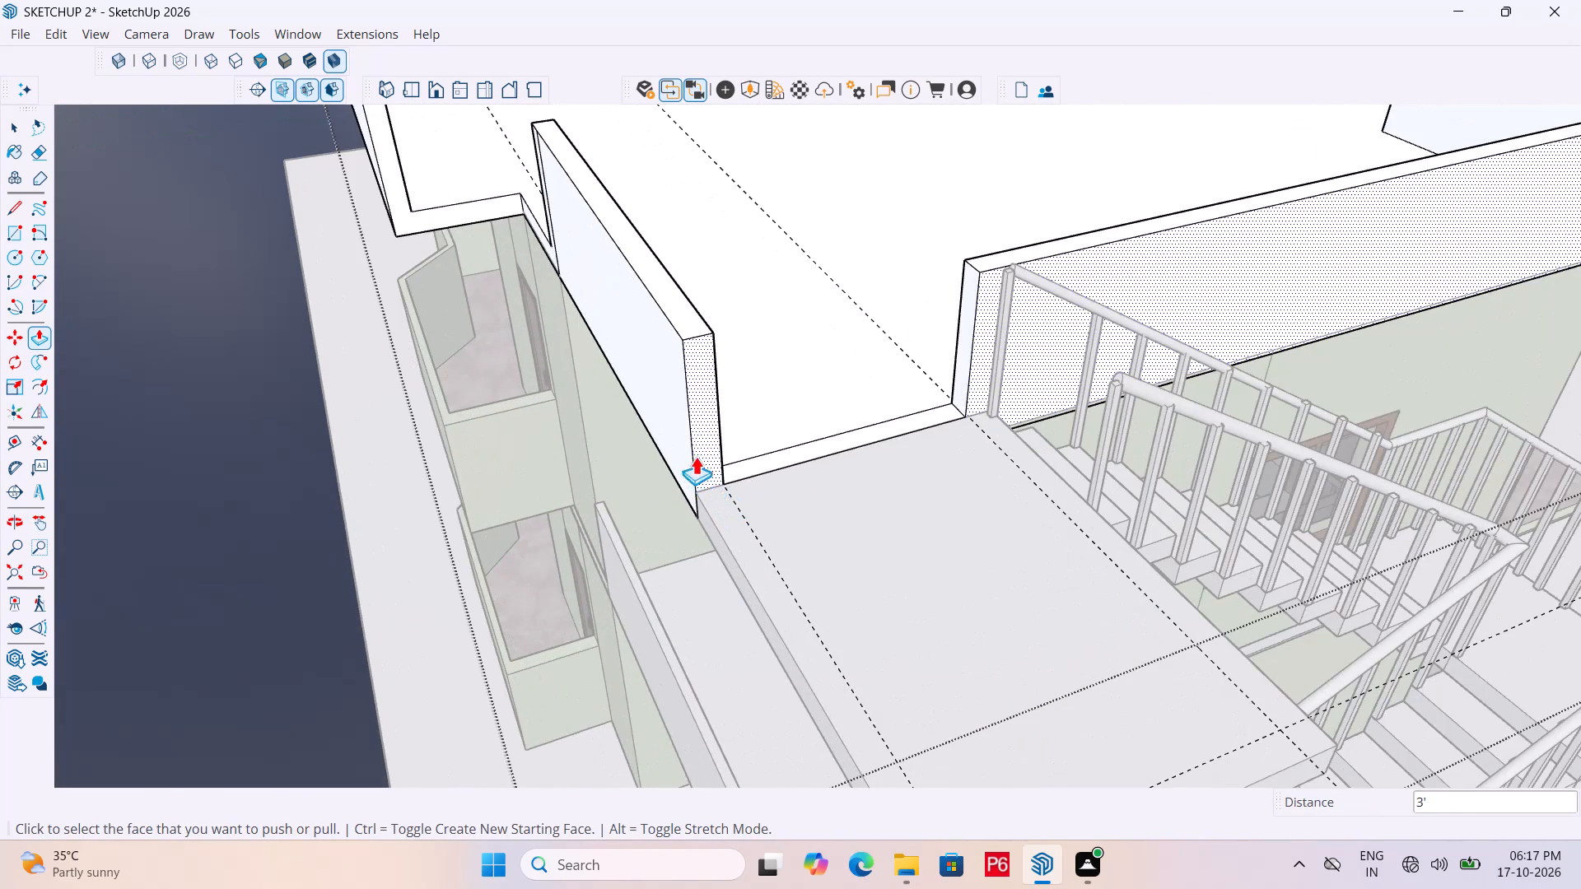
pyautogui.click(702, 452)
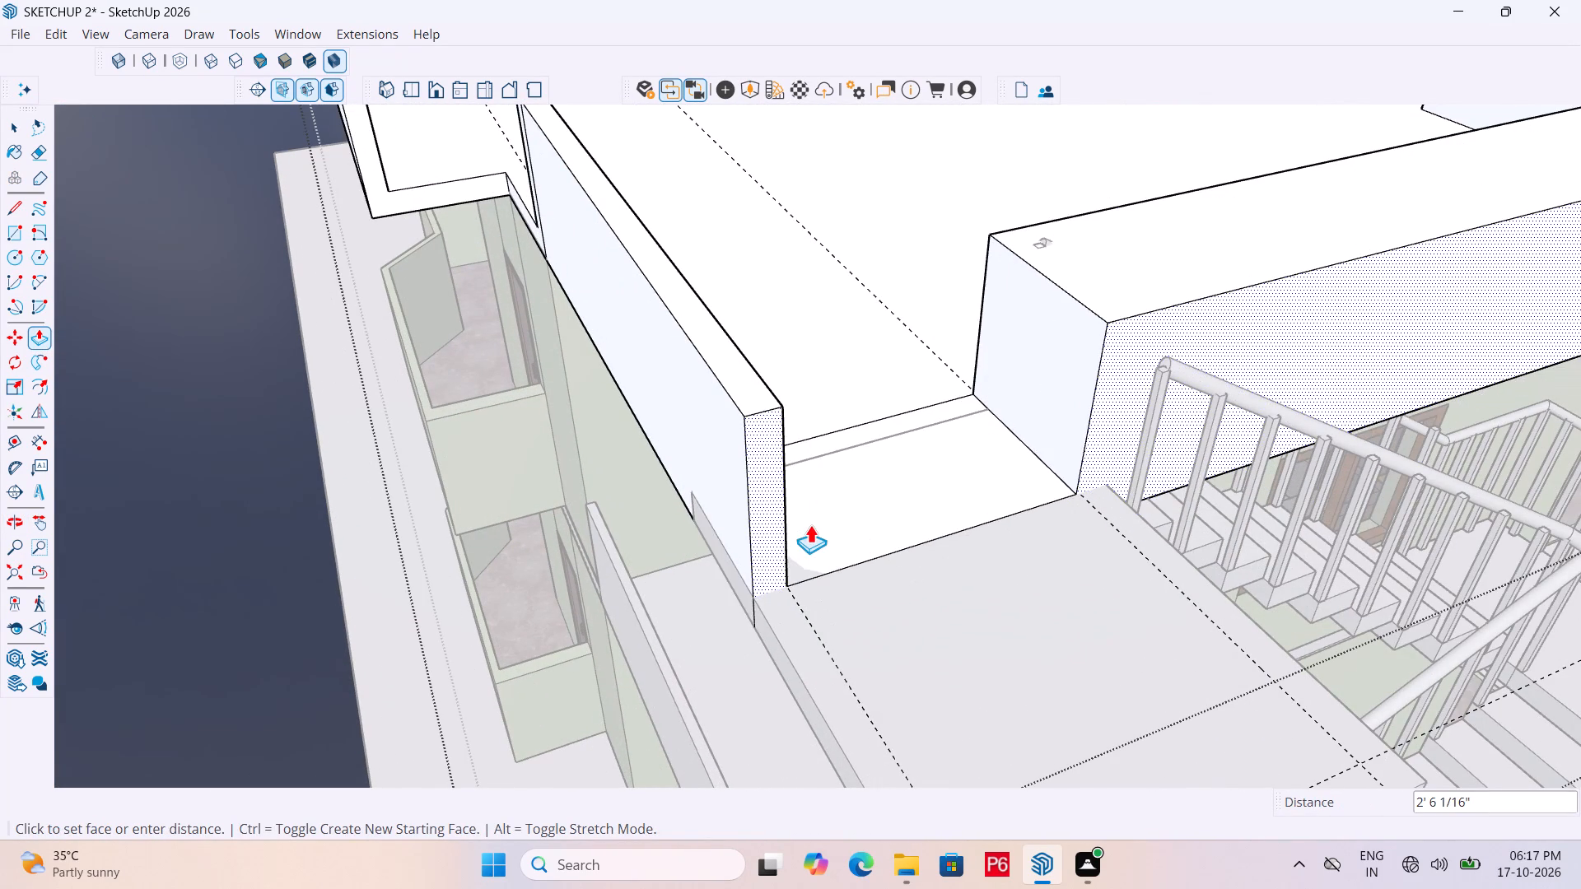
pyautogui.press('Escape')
# Close the roof group, open the upper staircase group and select its upper landing slab.
pyautogui.scroll(-5, 675, 339)
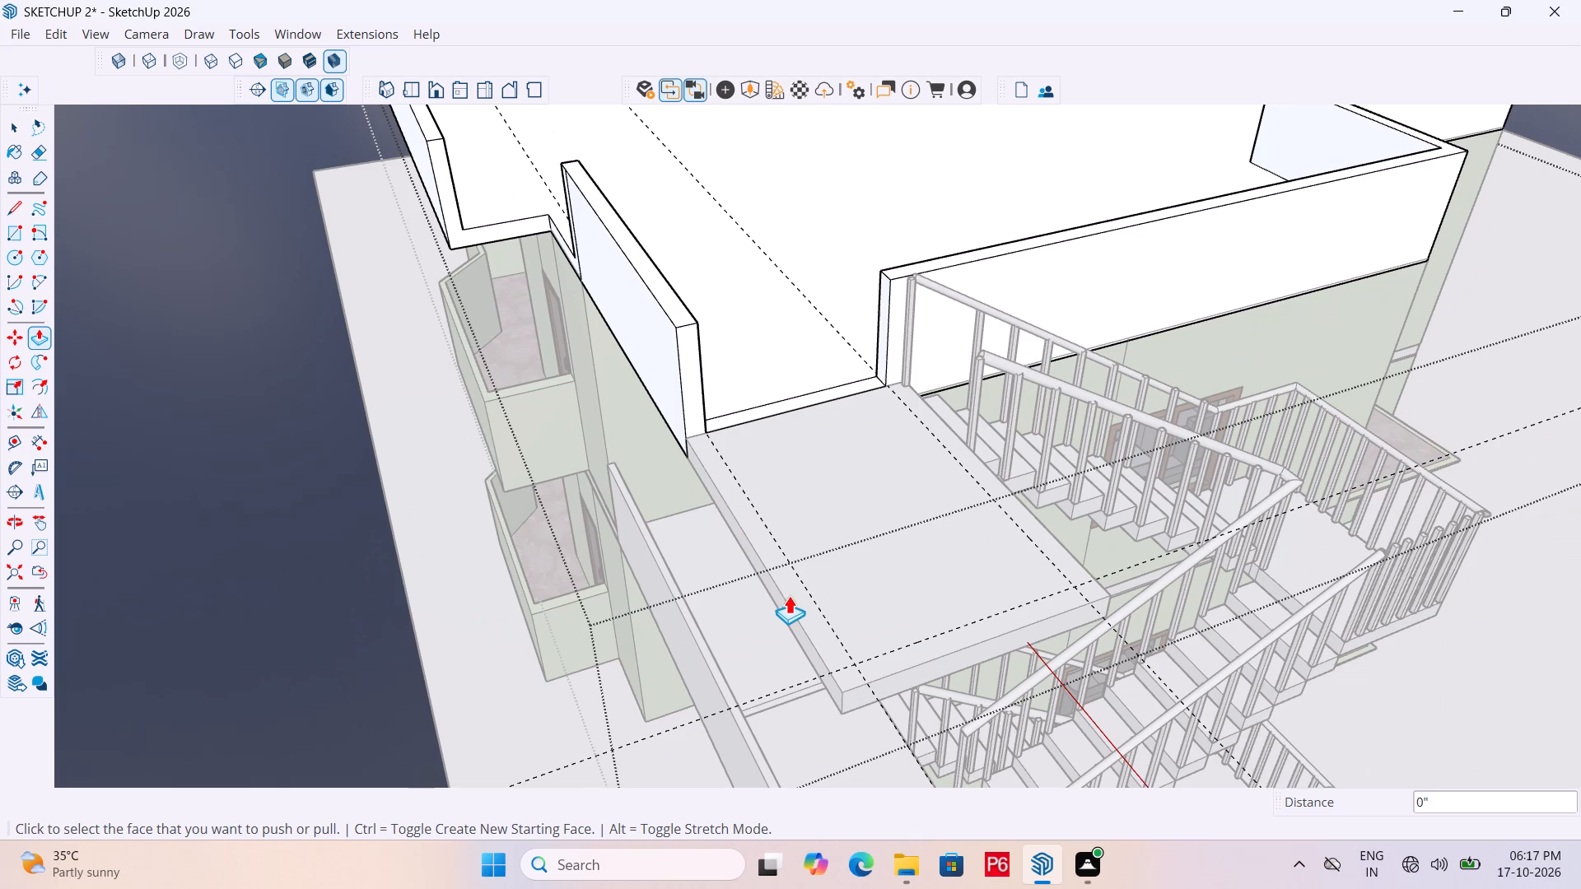
pyautogui.press('space')
pyautogui.click(787, 580)
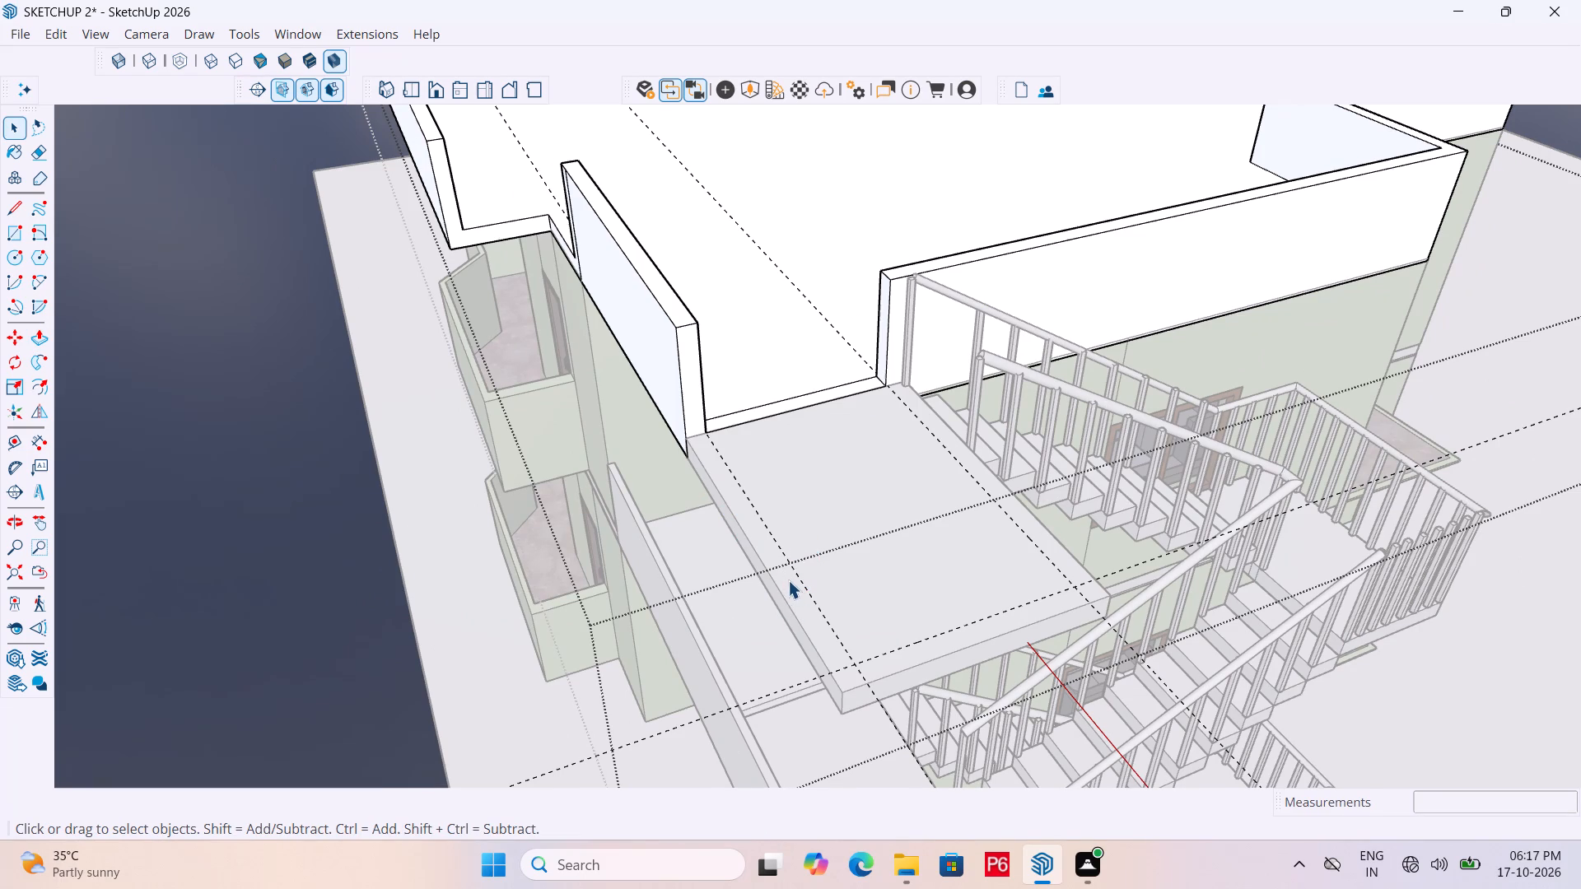
pyautogui.click(788, 580)
pyautogui.doubleClick(777, 575)
pyautogui.click(770, 562)
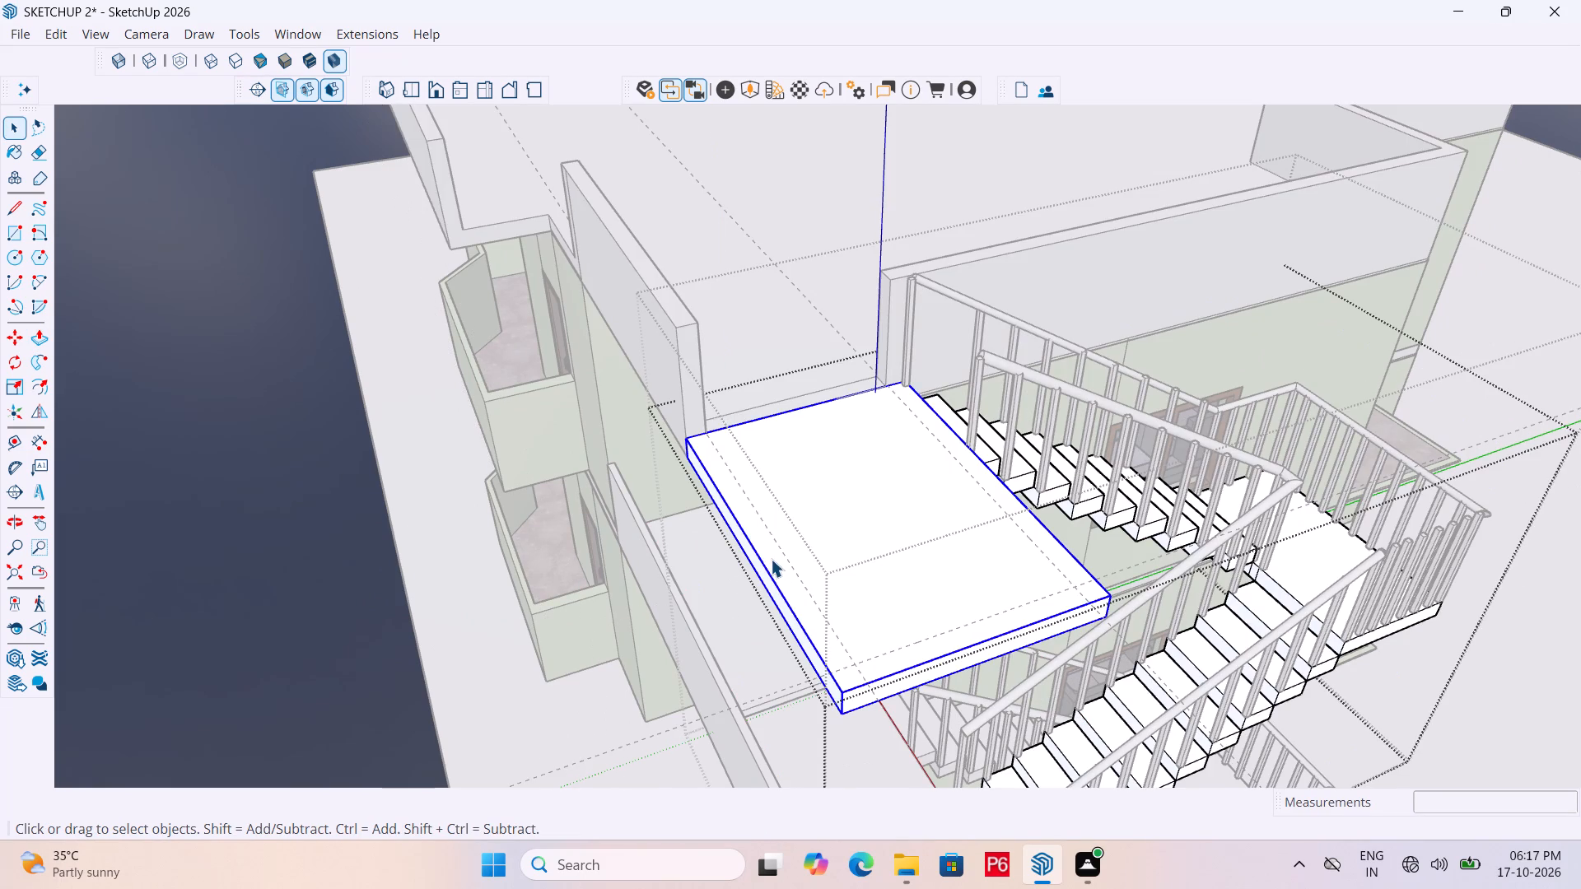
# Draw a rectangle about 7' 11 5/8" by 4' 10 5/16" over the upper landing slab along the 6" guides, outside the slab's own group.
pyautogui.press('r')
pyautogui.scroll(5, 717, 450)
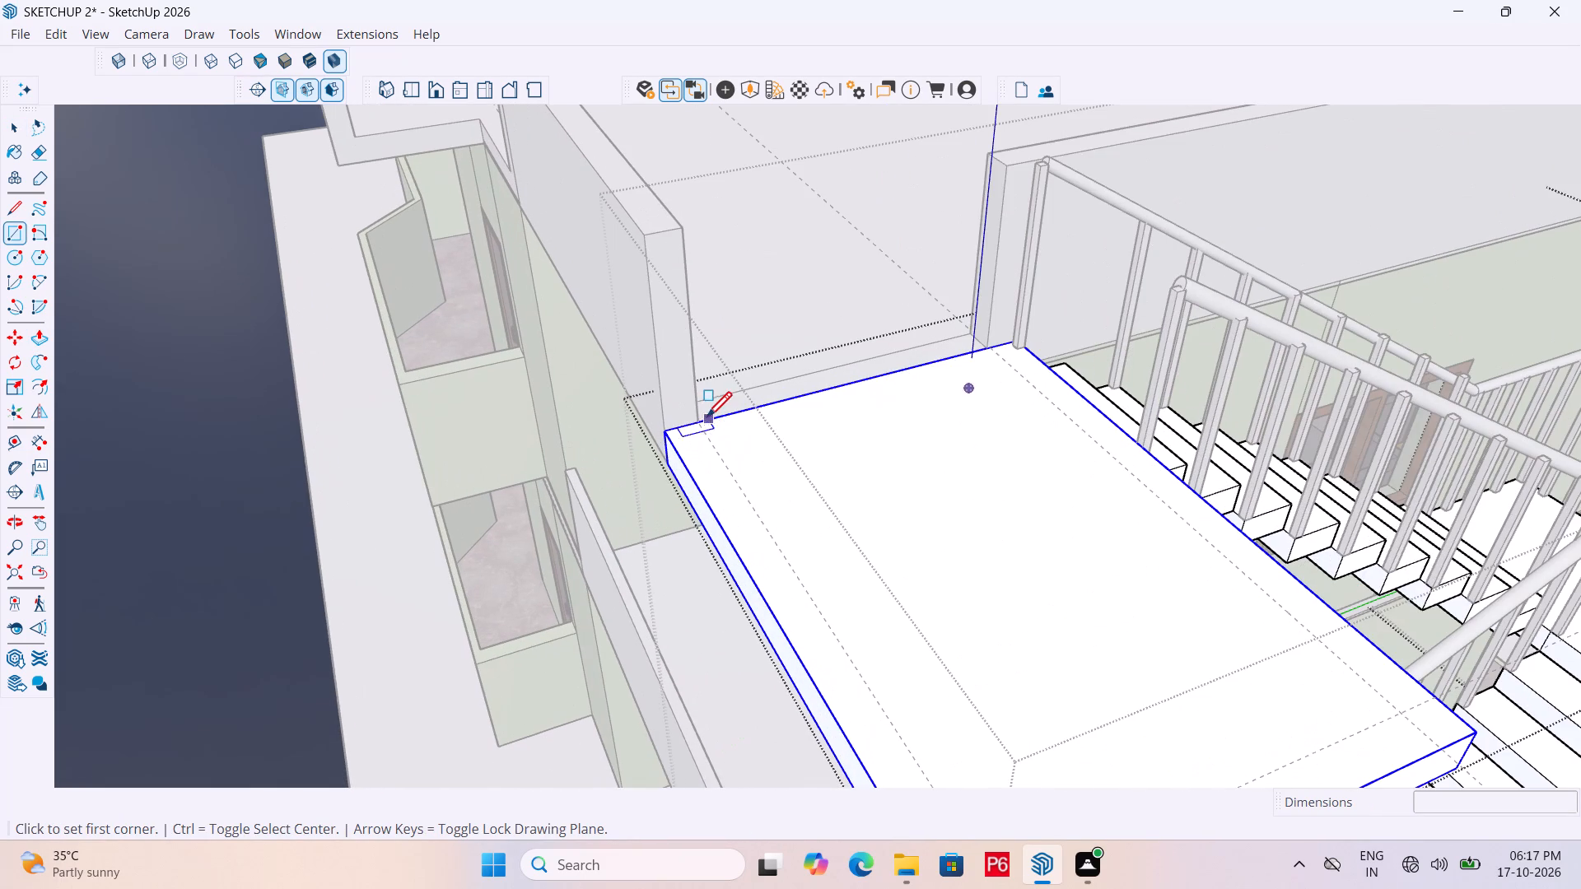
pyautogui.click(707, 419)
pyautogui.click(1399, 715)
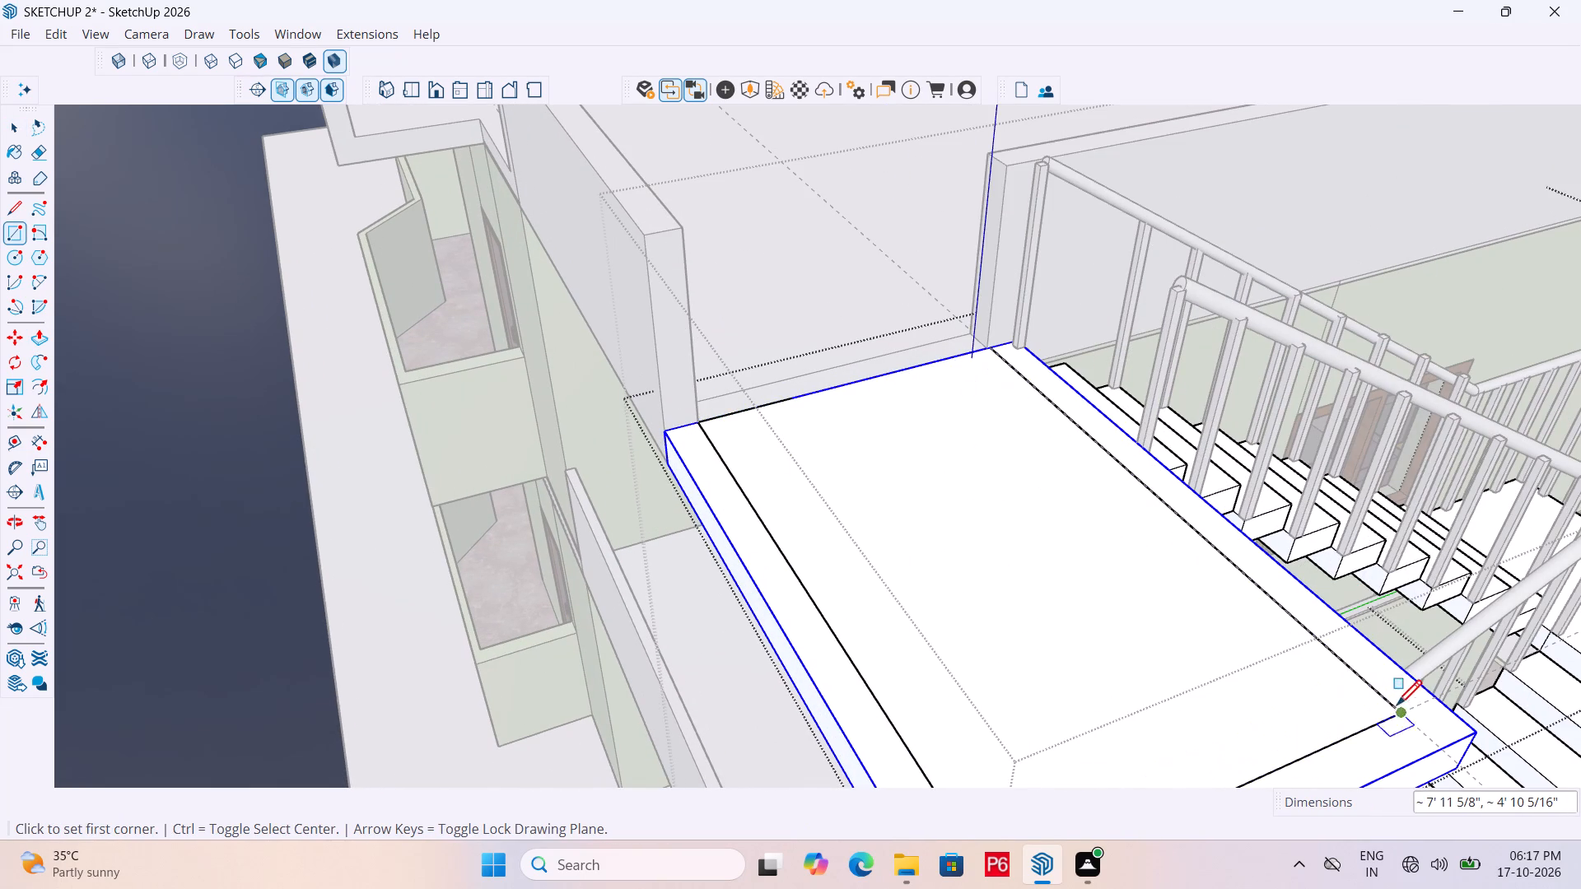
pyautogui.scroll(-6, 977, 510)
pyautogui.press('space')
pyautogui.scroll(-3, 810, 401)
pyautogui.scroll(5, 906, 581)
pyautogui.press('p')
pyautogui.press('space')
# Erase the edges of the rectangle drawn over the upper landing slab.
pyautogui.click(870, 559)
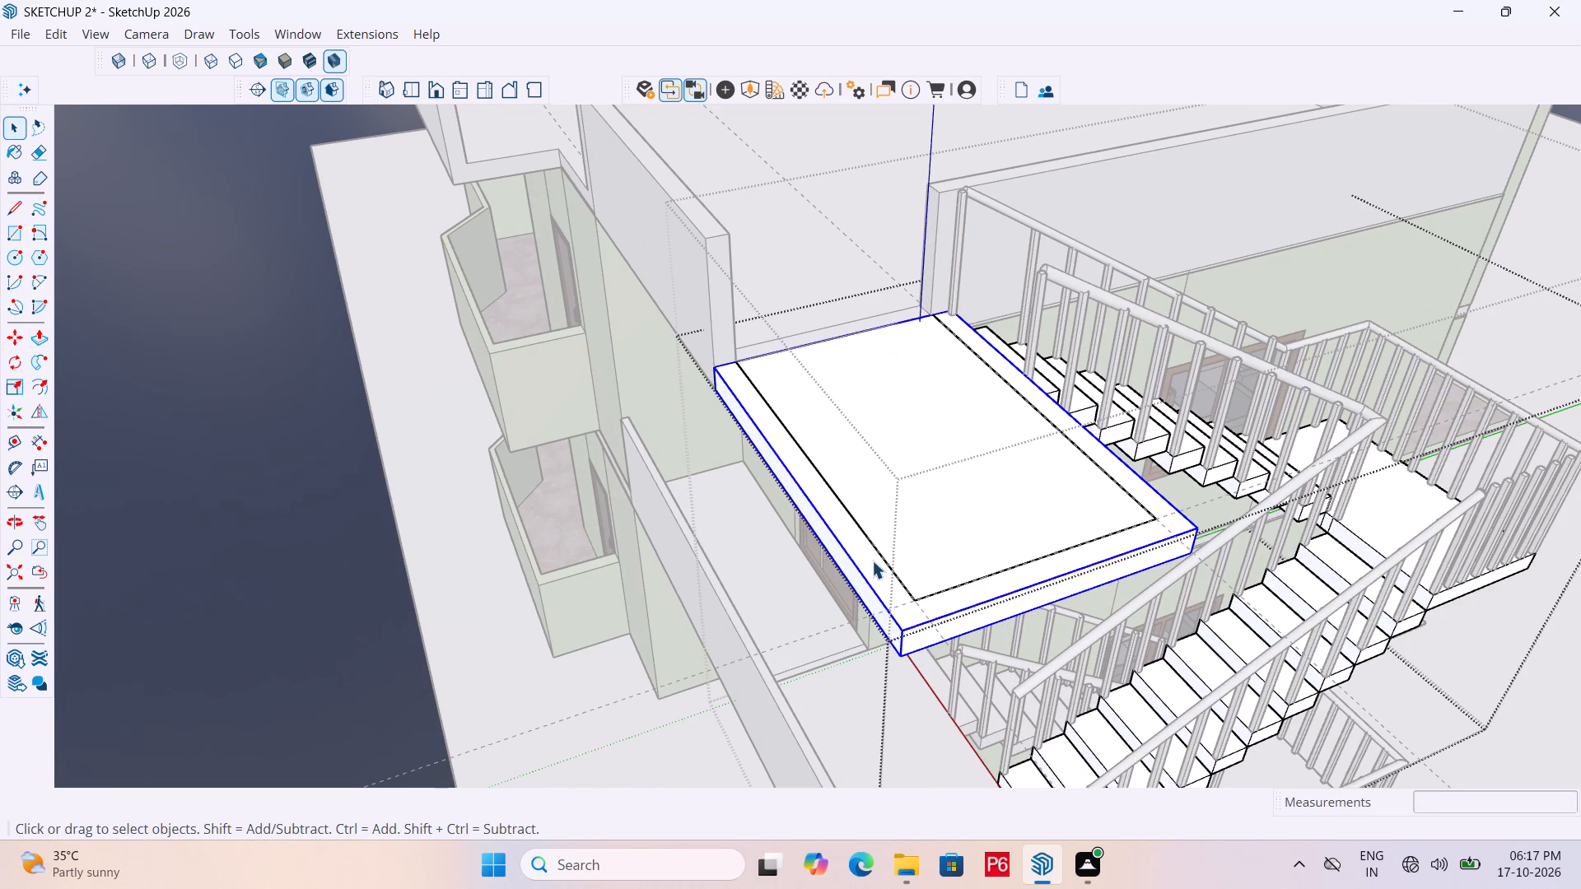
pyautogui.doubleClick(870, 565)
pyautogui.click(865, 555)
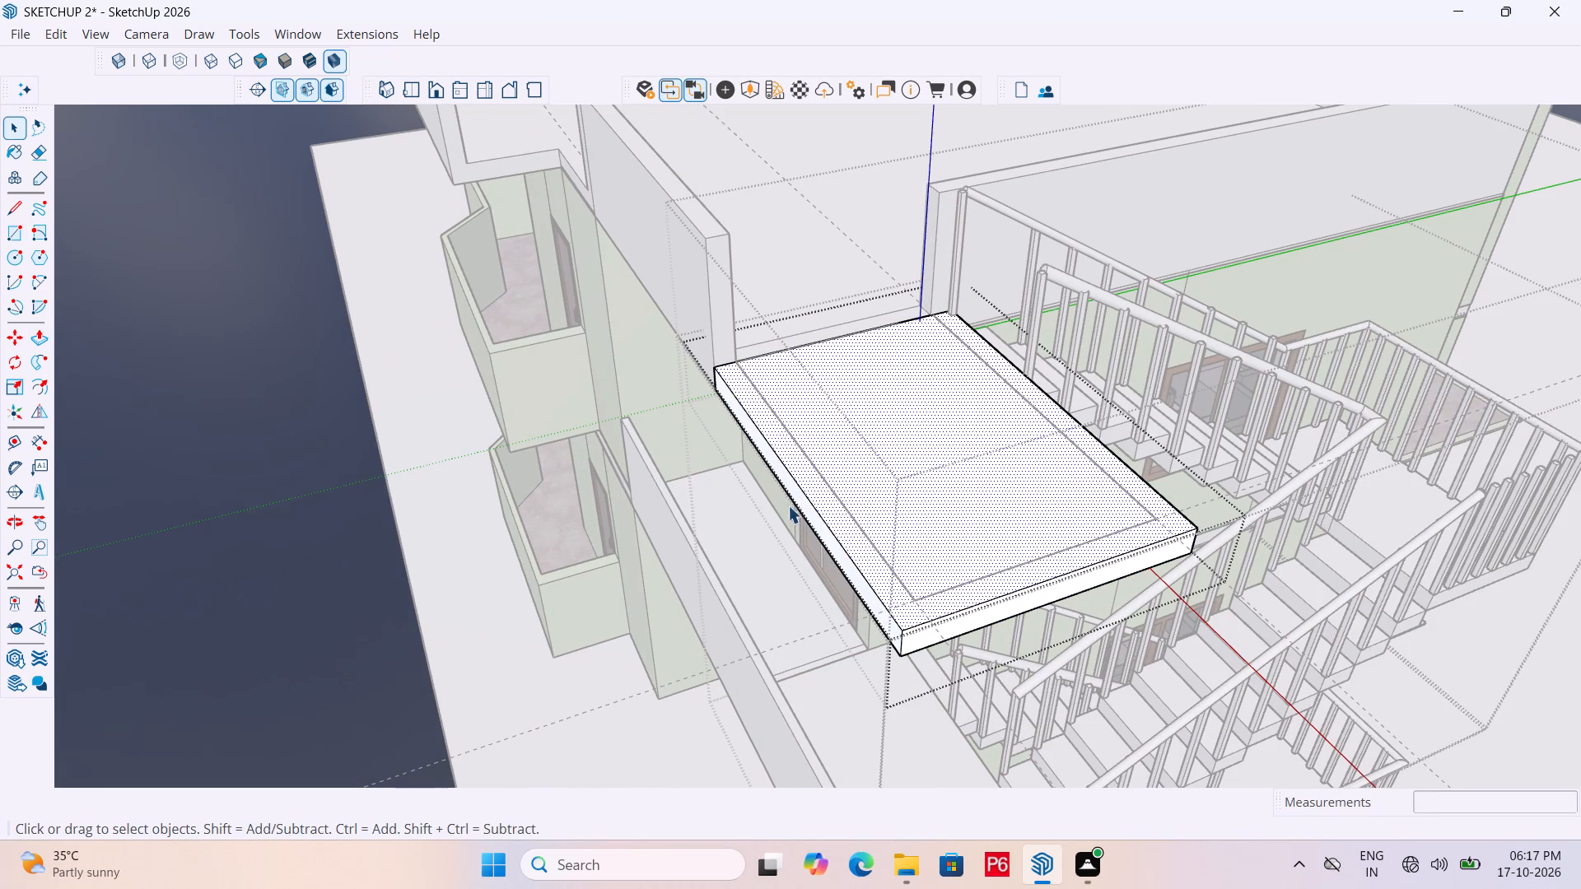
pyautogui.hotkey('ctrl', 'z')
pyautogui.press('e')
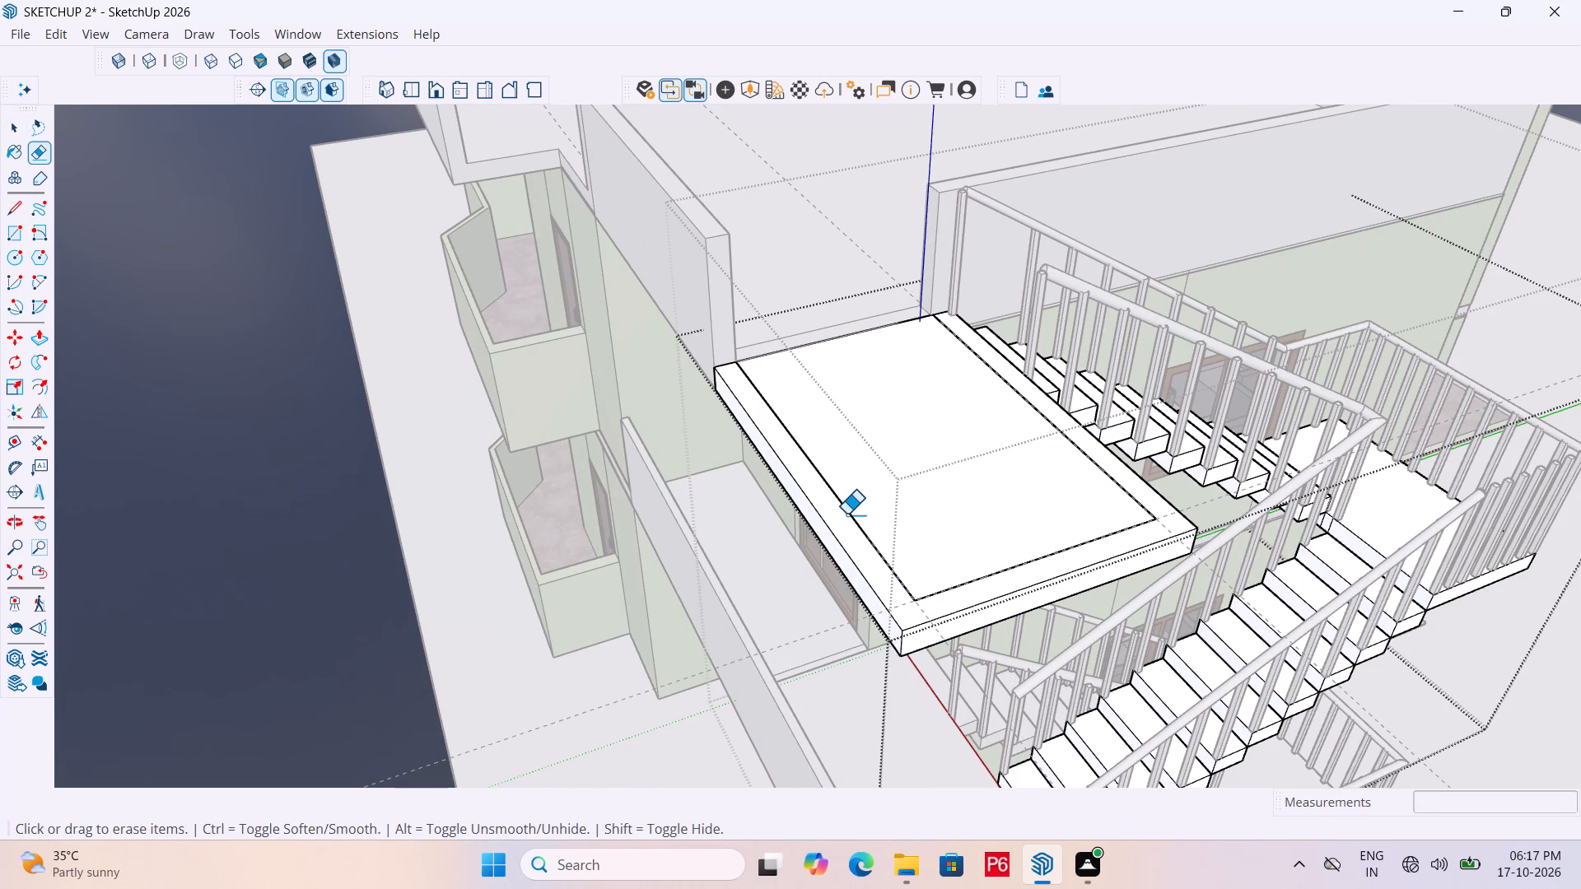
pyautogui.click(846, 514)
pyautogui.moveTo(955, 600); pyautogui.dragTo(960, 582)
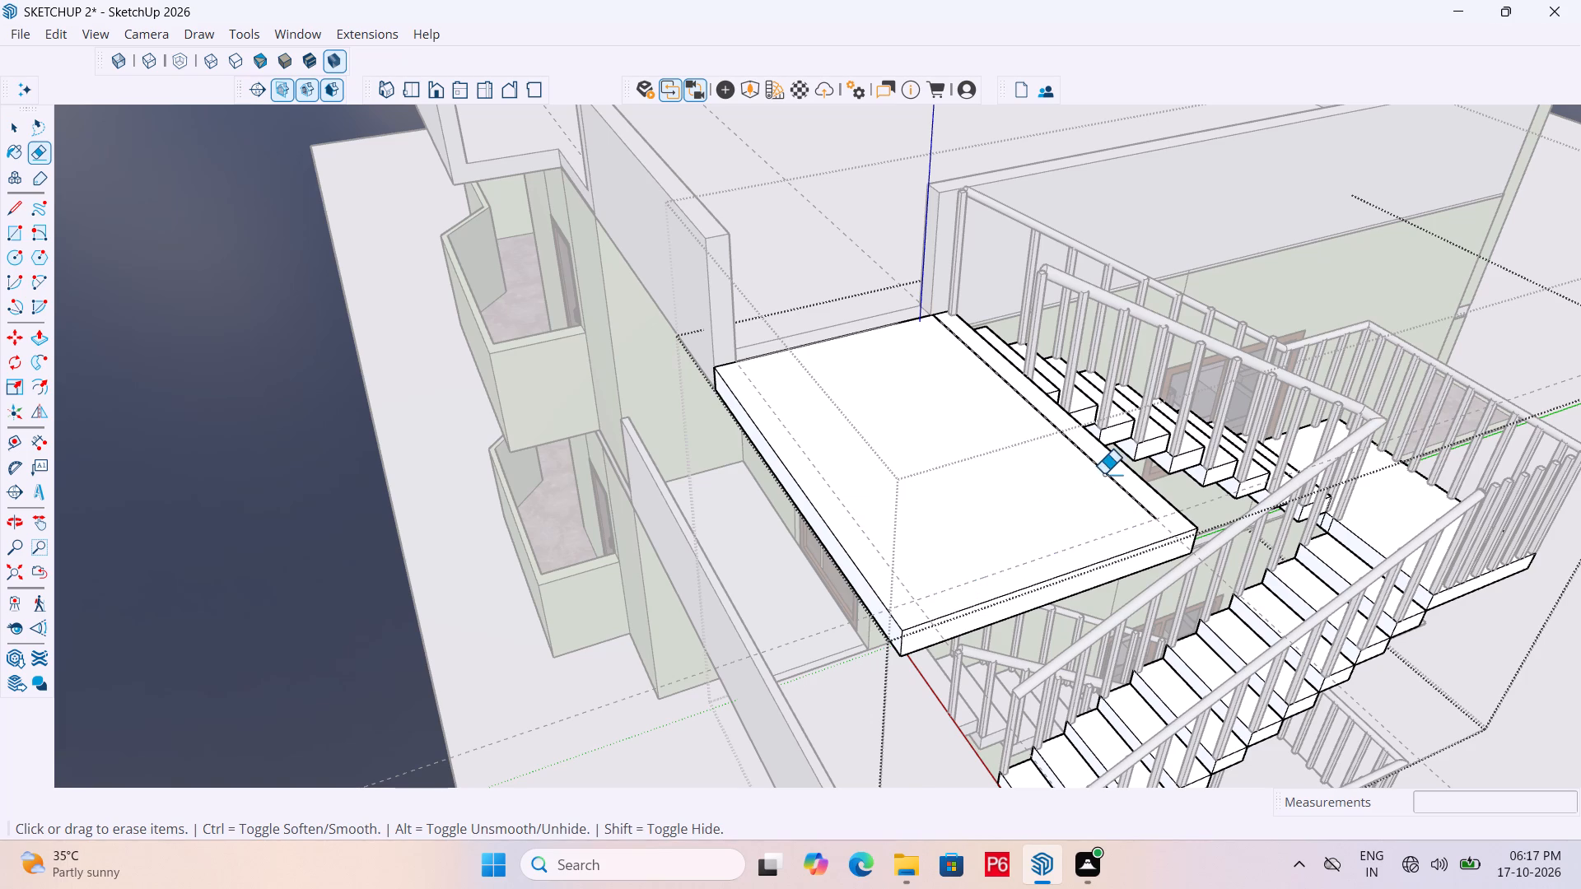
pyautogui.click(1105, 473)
# Open the upper landing slab's group and draw a rectangle about 7' 11 5/8" by 4' 10 5/16" on its top face along the 6" guides.
pyautogui.press('space')
pyautogui.doubleClick(886, 587)
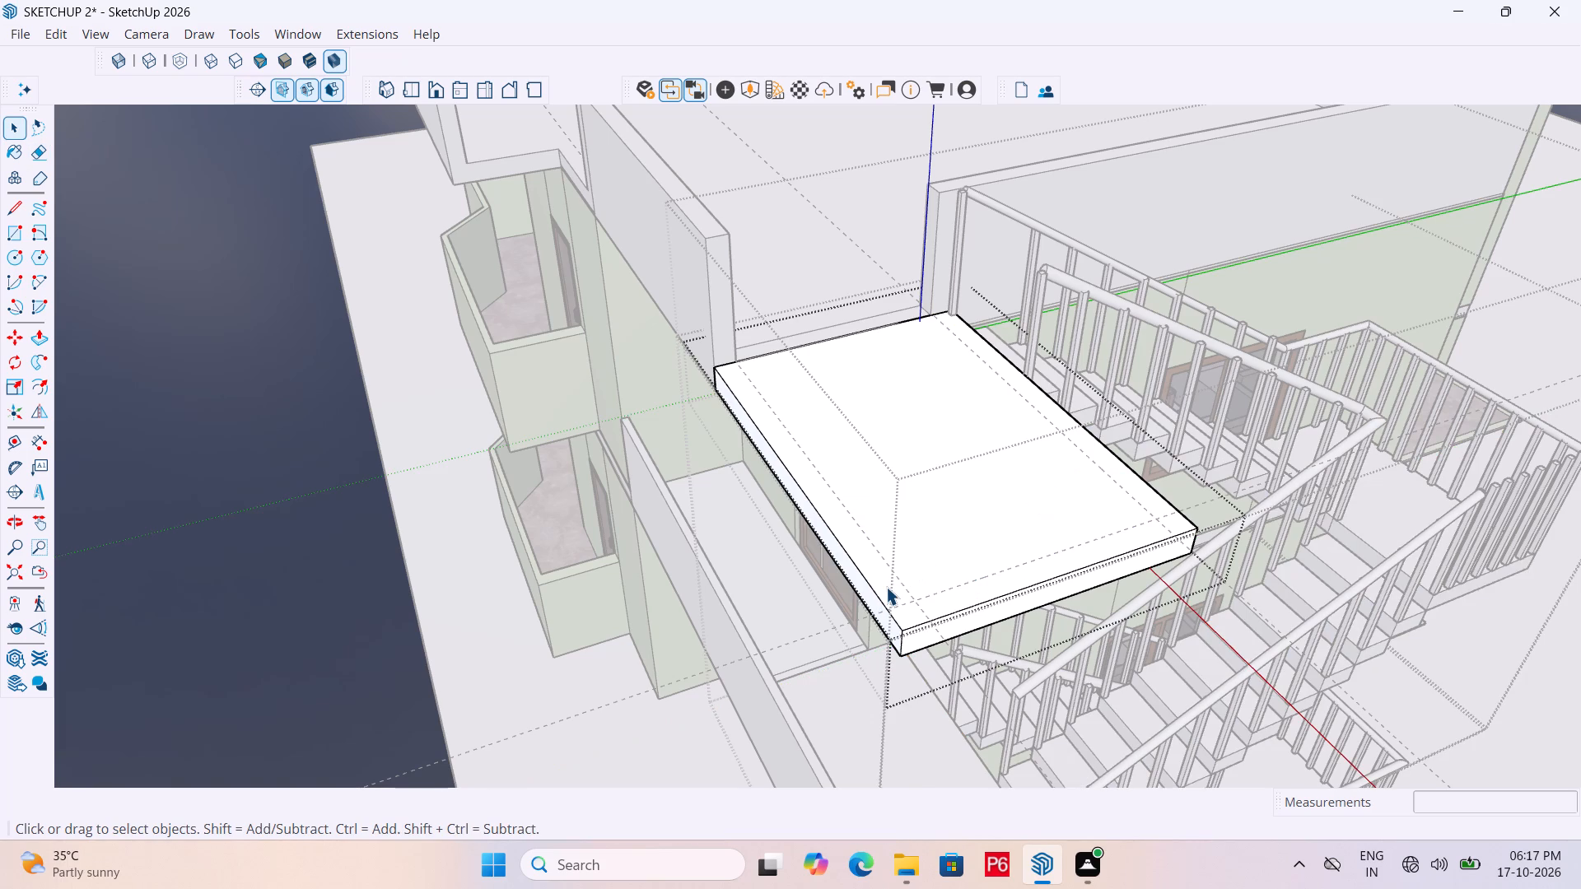
pyautogui.click(886, 587)
pyautogui.doubleClick(876, 567)
pyautogui.doubleClick(854, 551)
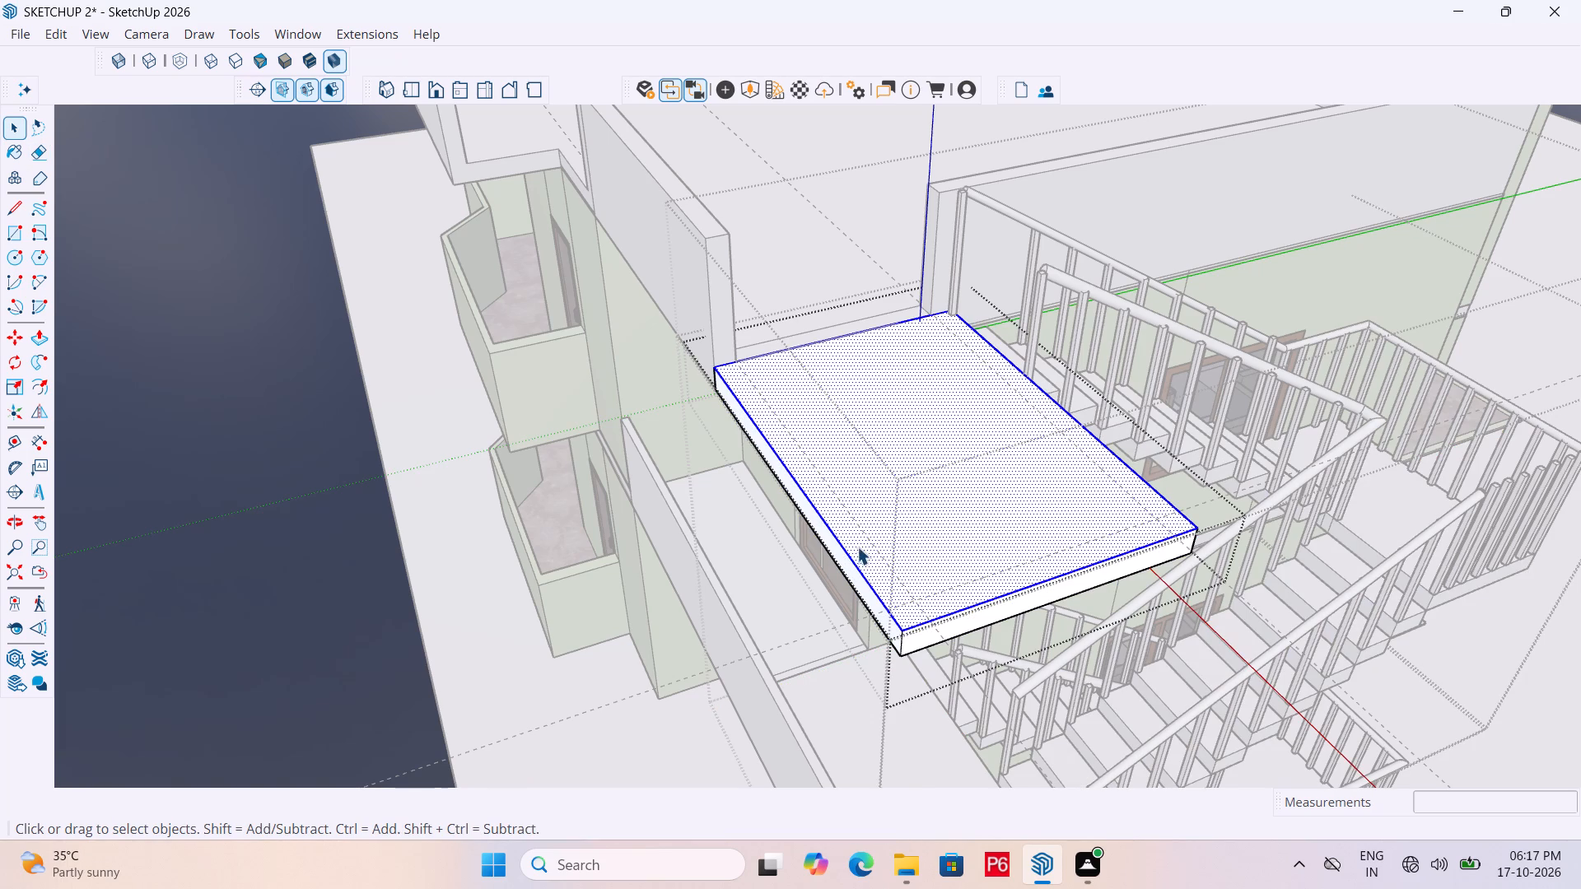
pyautogui.tripleClick(859, 546)
pyautogui.press('r')
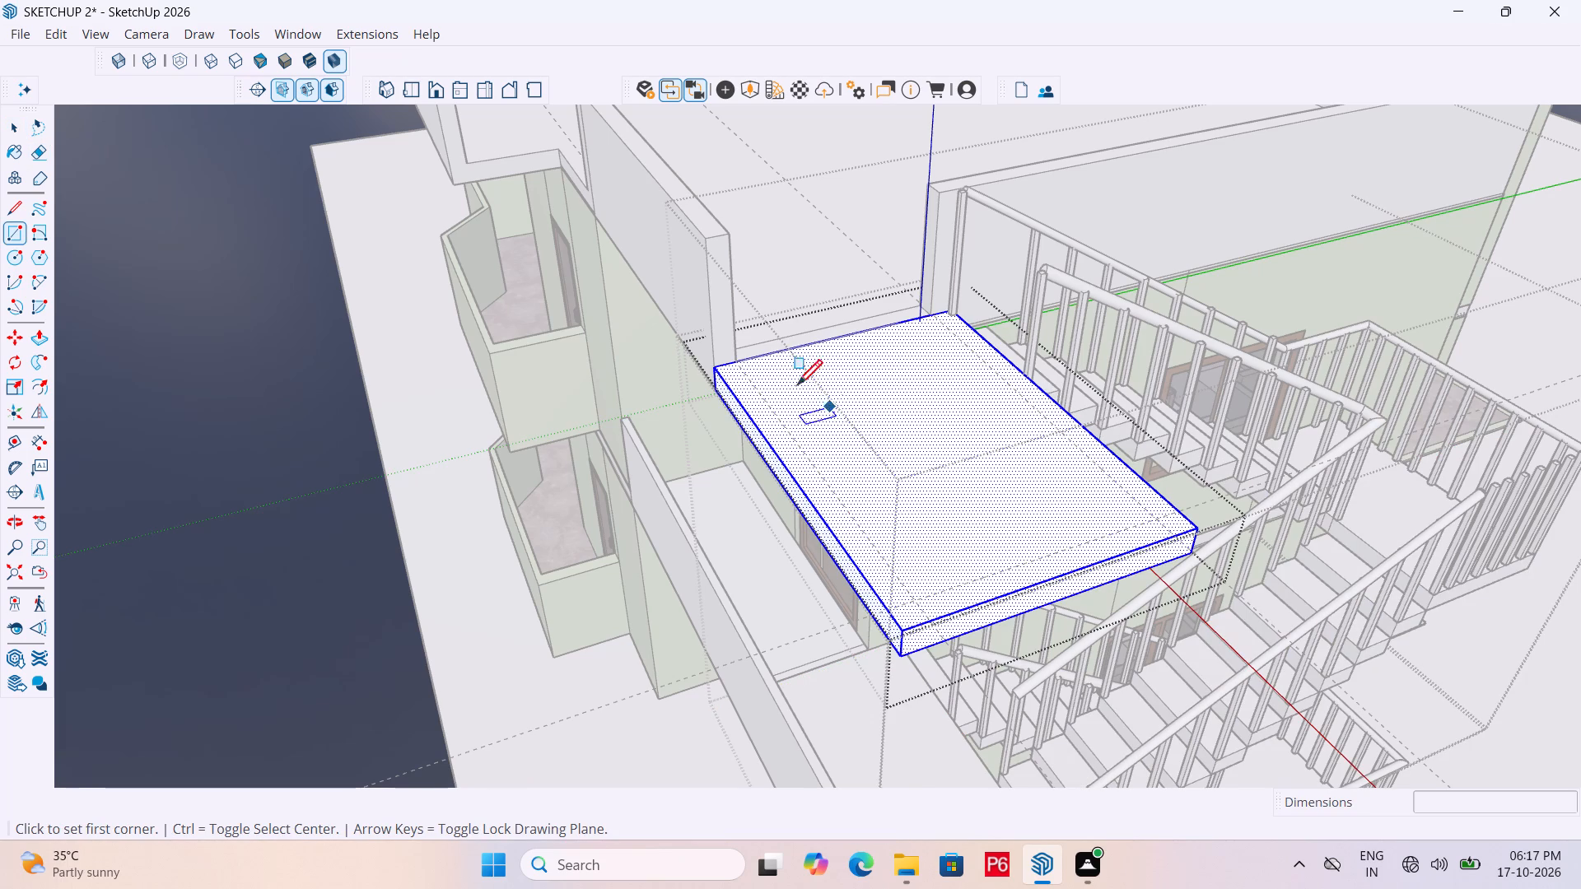
pyautogui.click(740, 356)
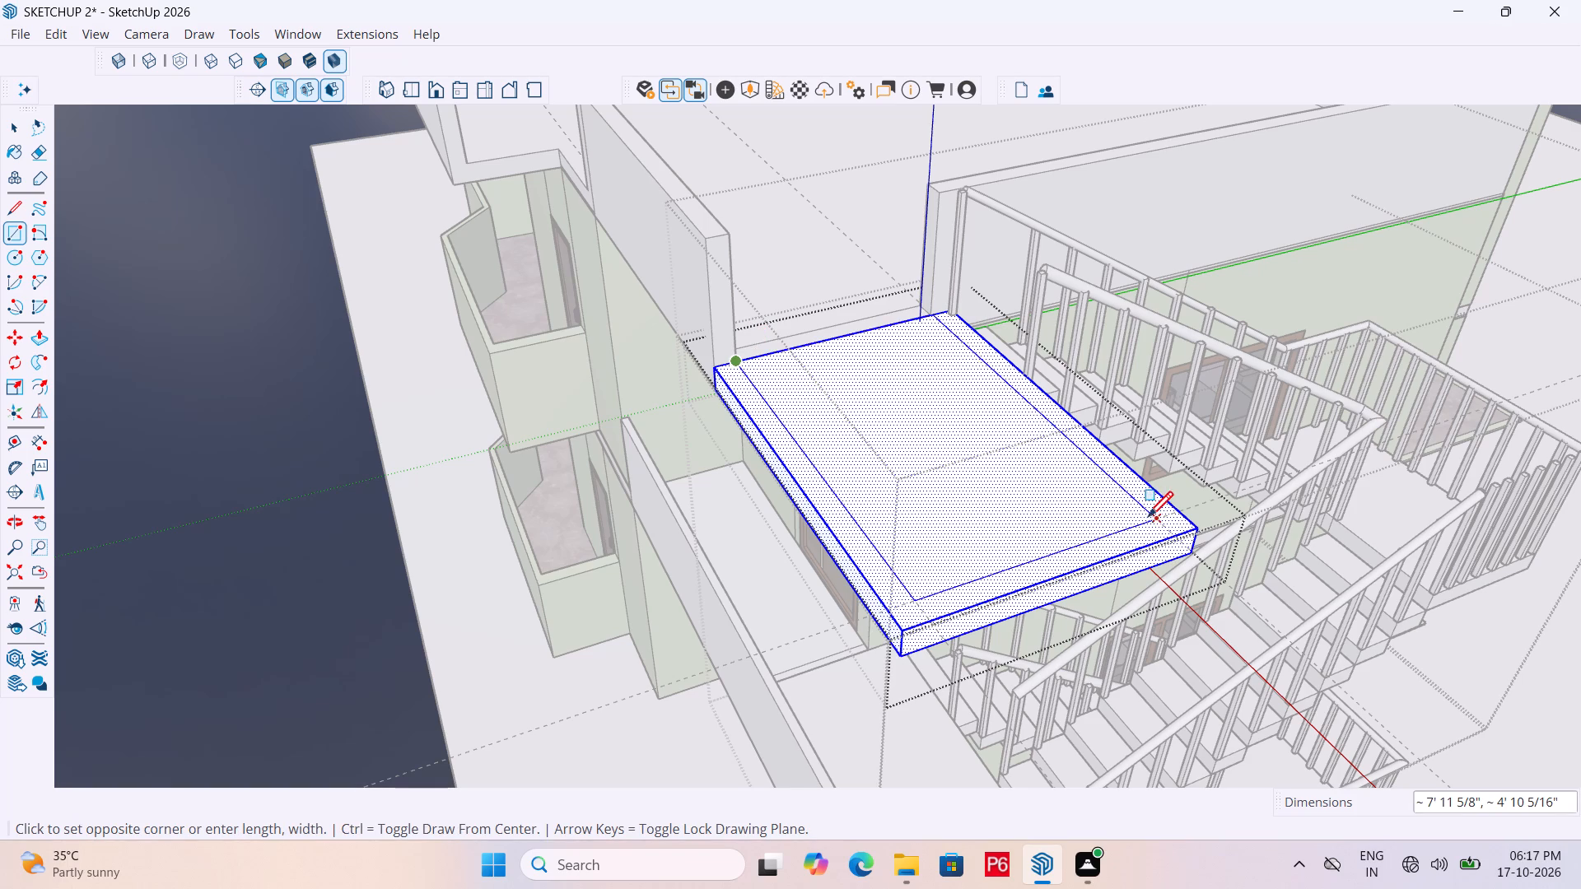
pyautogui.click(1153, 519)
pyautogui.press('space')
# Push/Pull the U-shaped border face of the upper landing slab up 3' as a parapet, and save the model.
pyautogui.press('p')
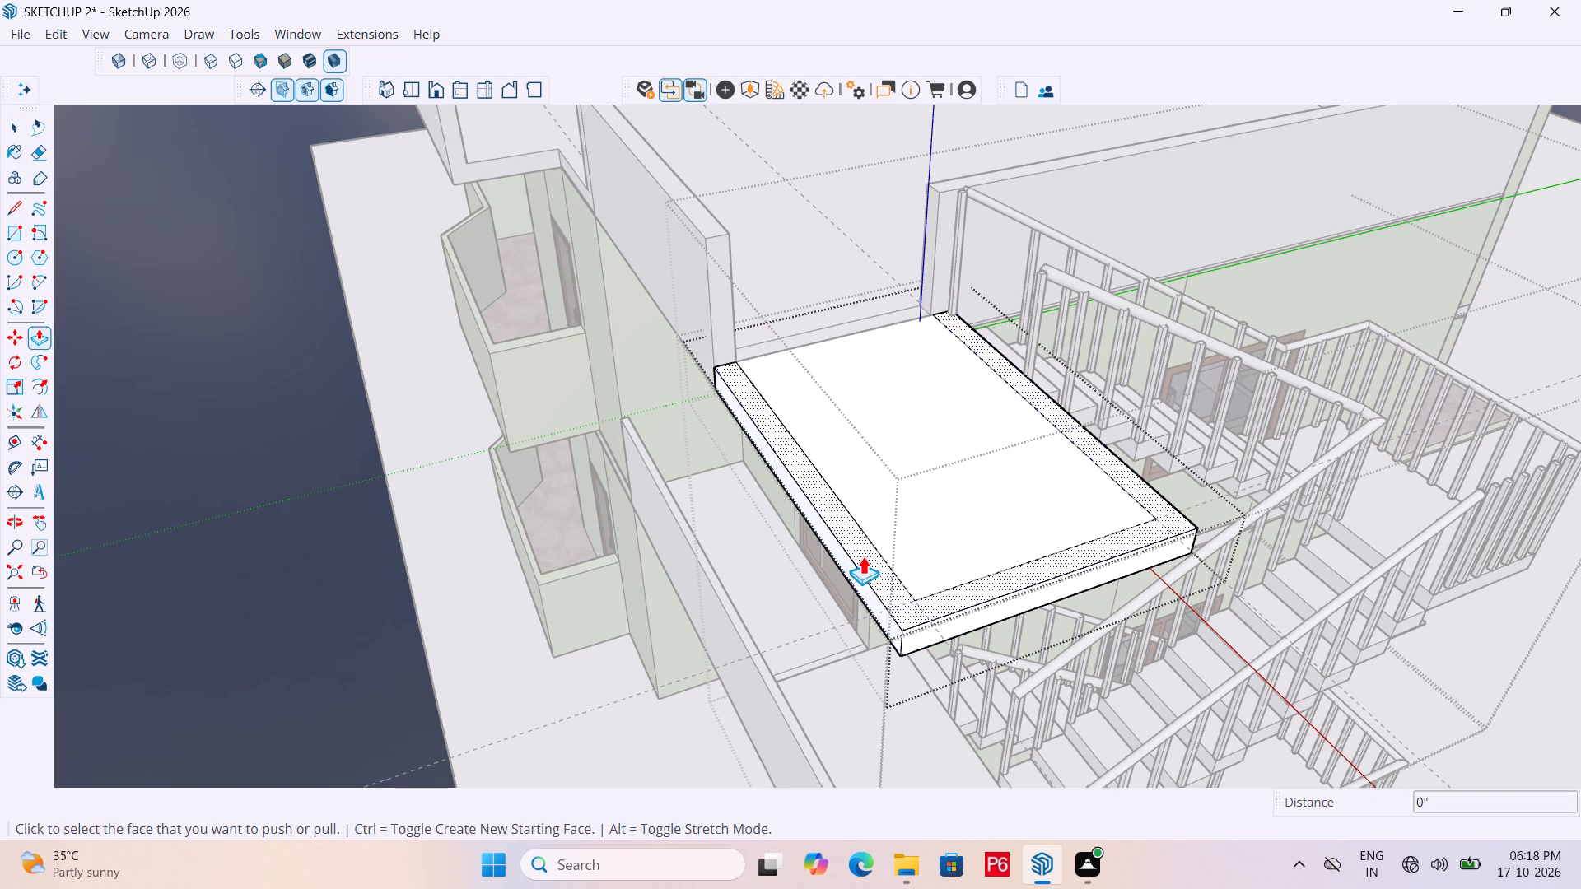
pyautogui.click(863, 556)
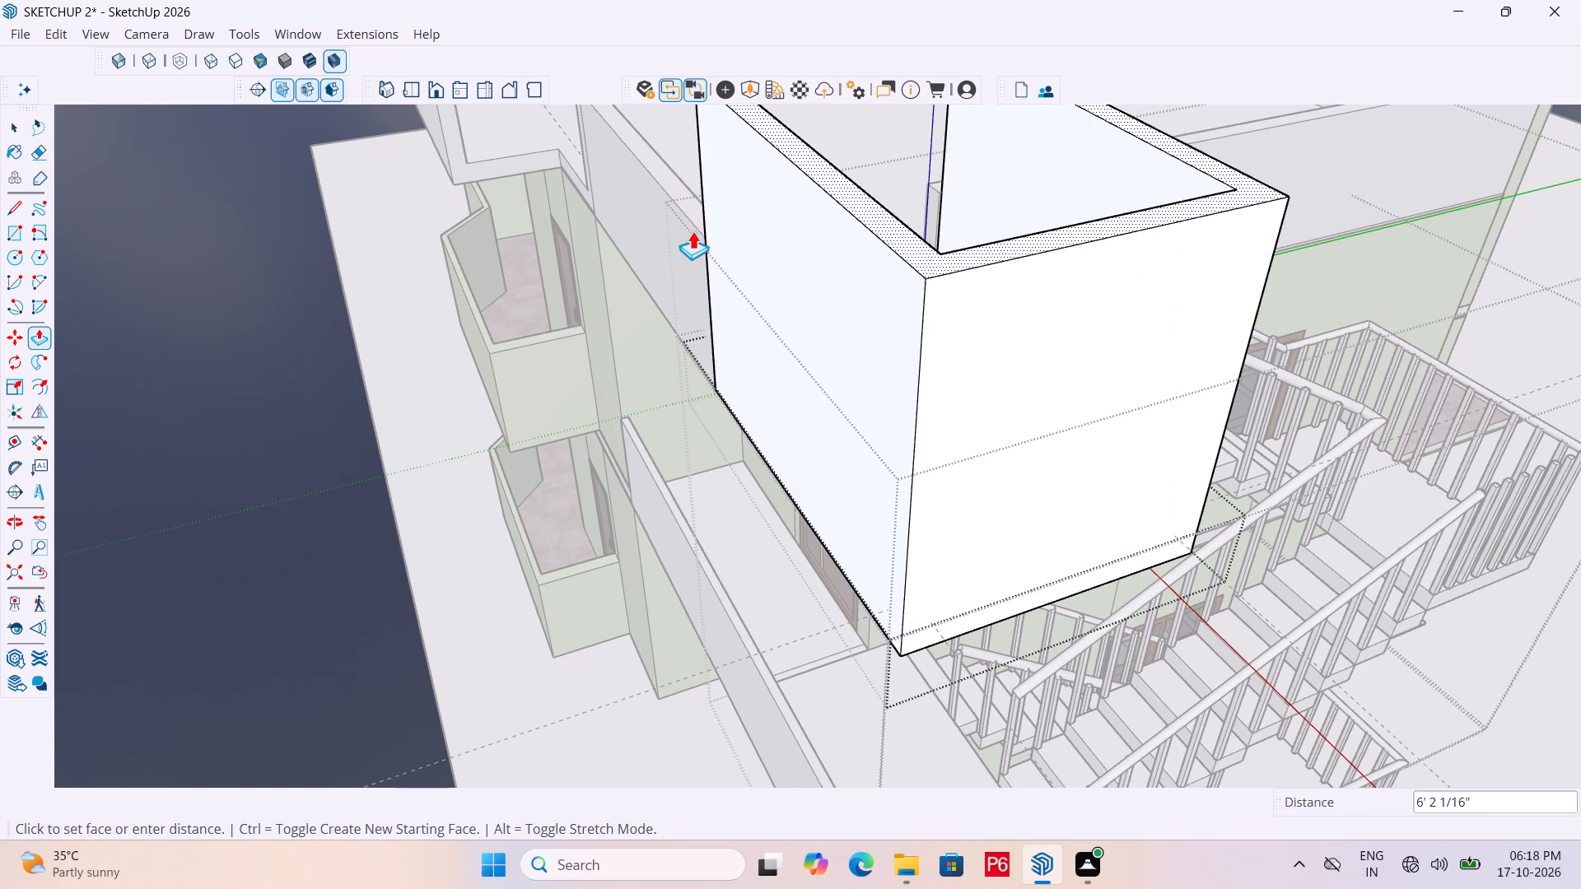
pyautogui.click(702, 241)
pyautogui.scroll(-3, 749, 431)
pyautogui.hotkey('ctrl', 's')
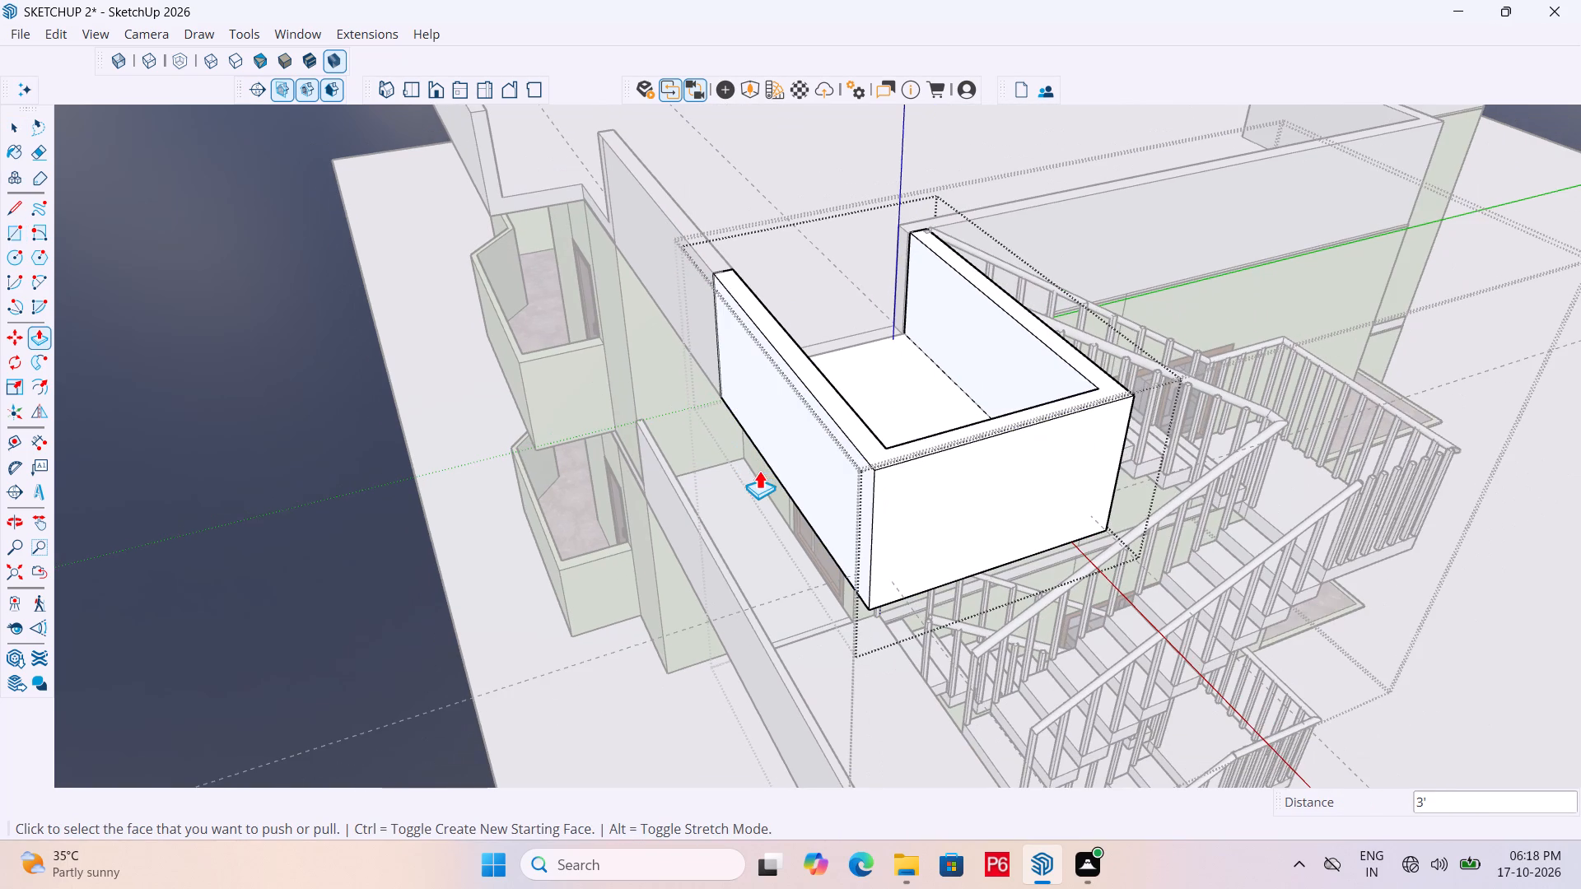
pyautogui.hotkey('ctrl', 's')
# Close the upper landing slab's group and the staircase group to return to the whole model.
pyautogui.scroll(-5, 670, 404)
pyautogui.moveTo(810, 563); pyautogui.dragTo(900, 551, button='middle')
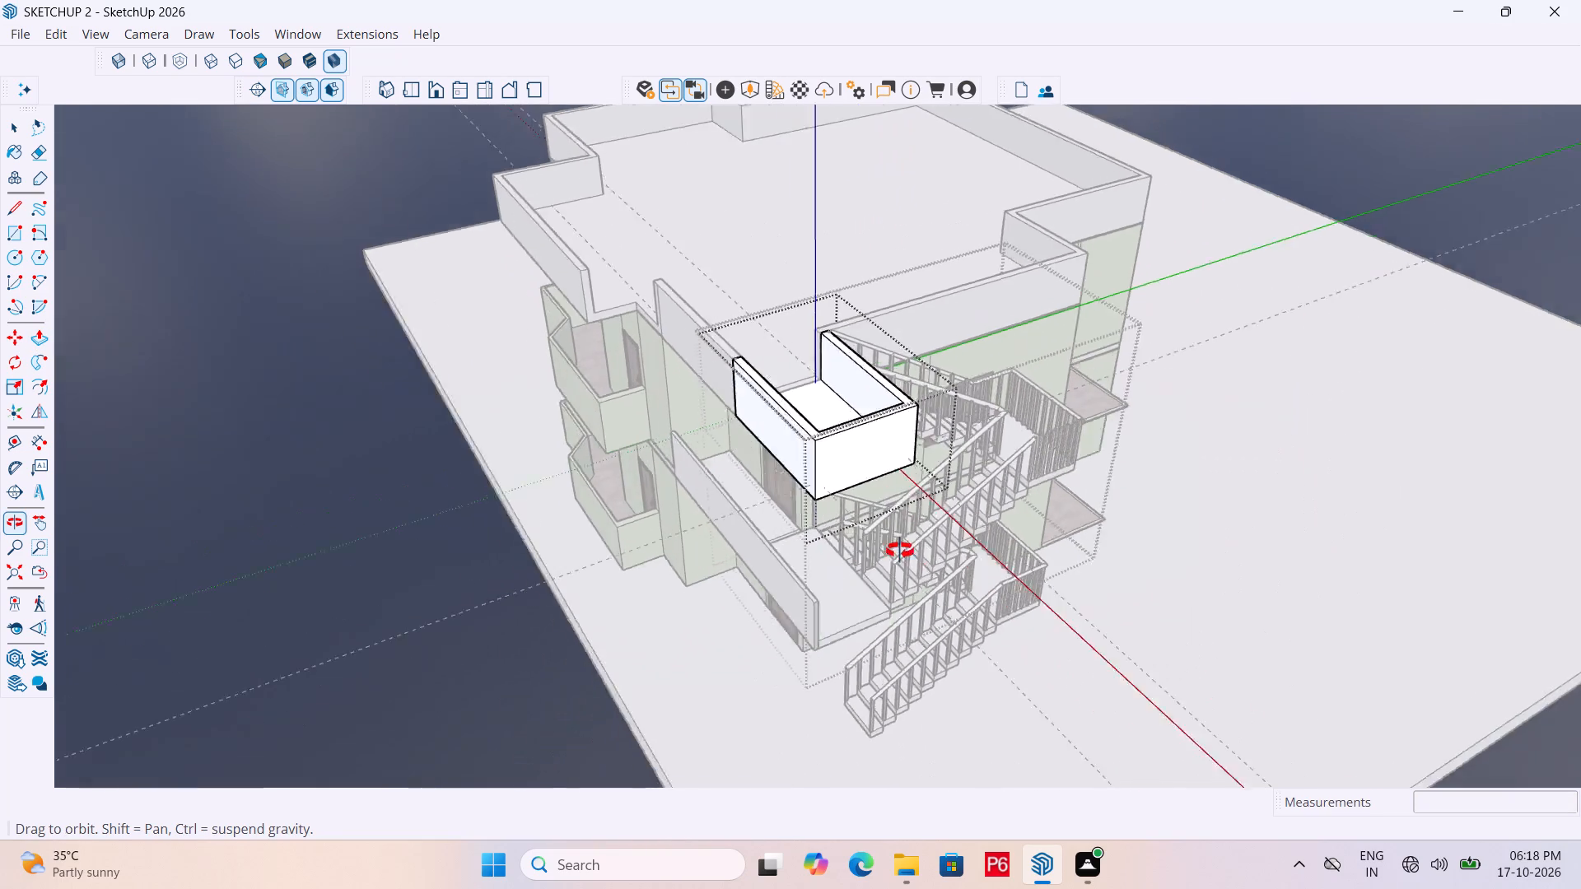
pyautogui.moveTo(900, 551); pyautogui.dragTo(655, 542, button='middle')
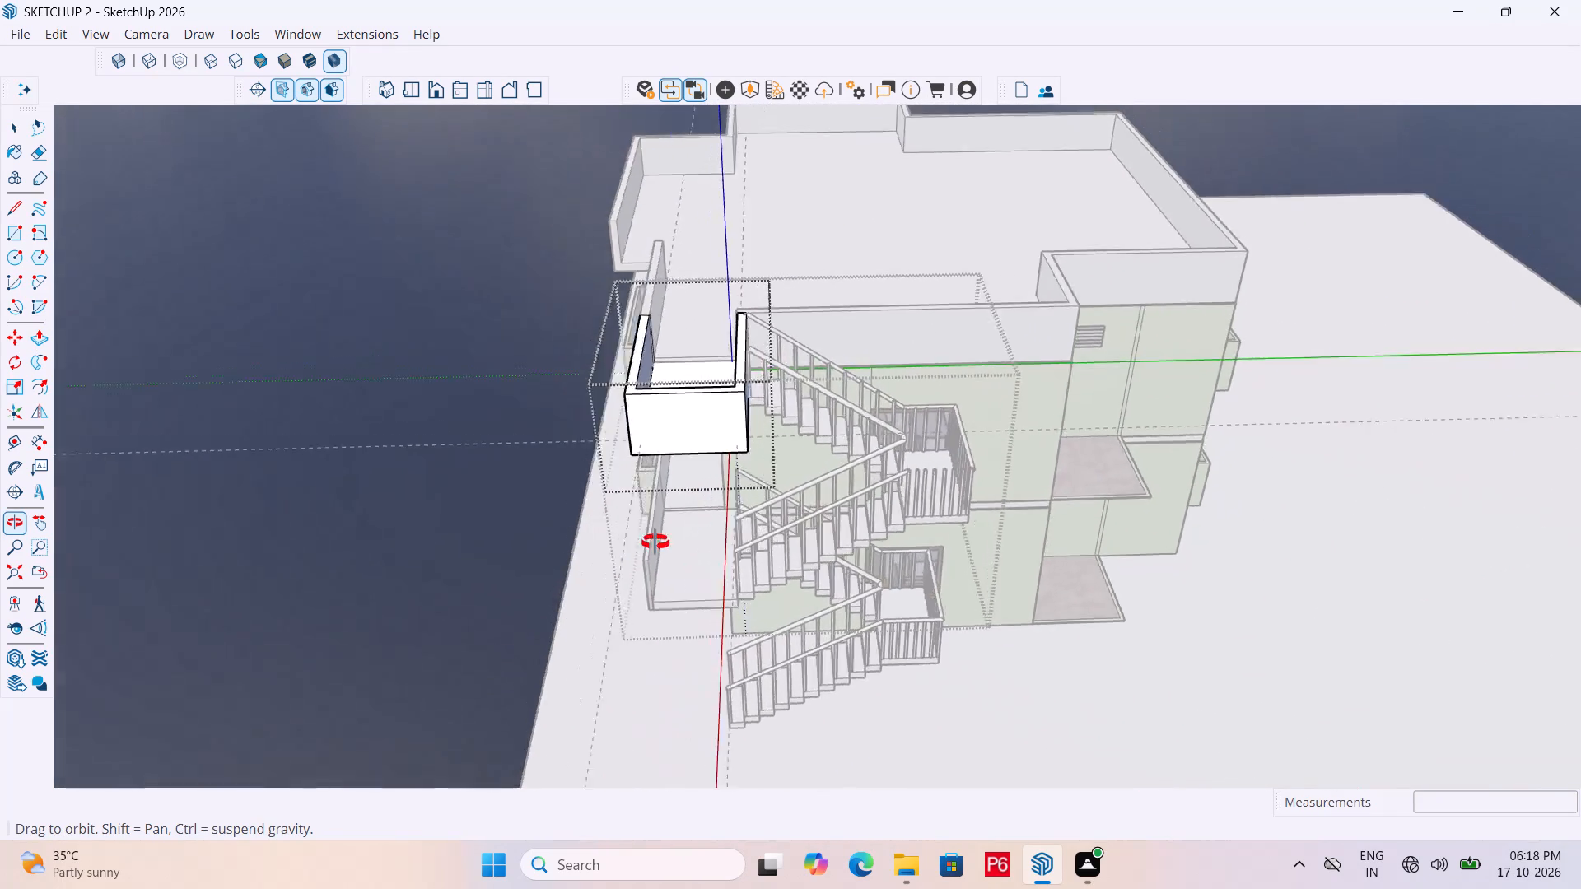
pyautogui.moveTo(655, 542); pyautogui.dragTo(926, 407, button='middle')
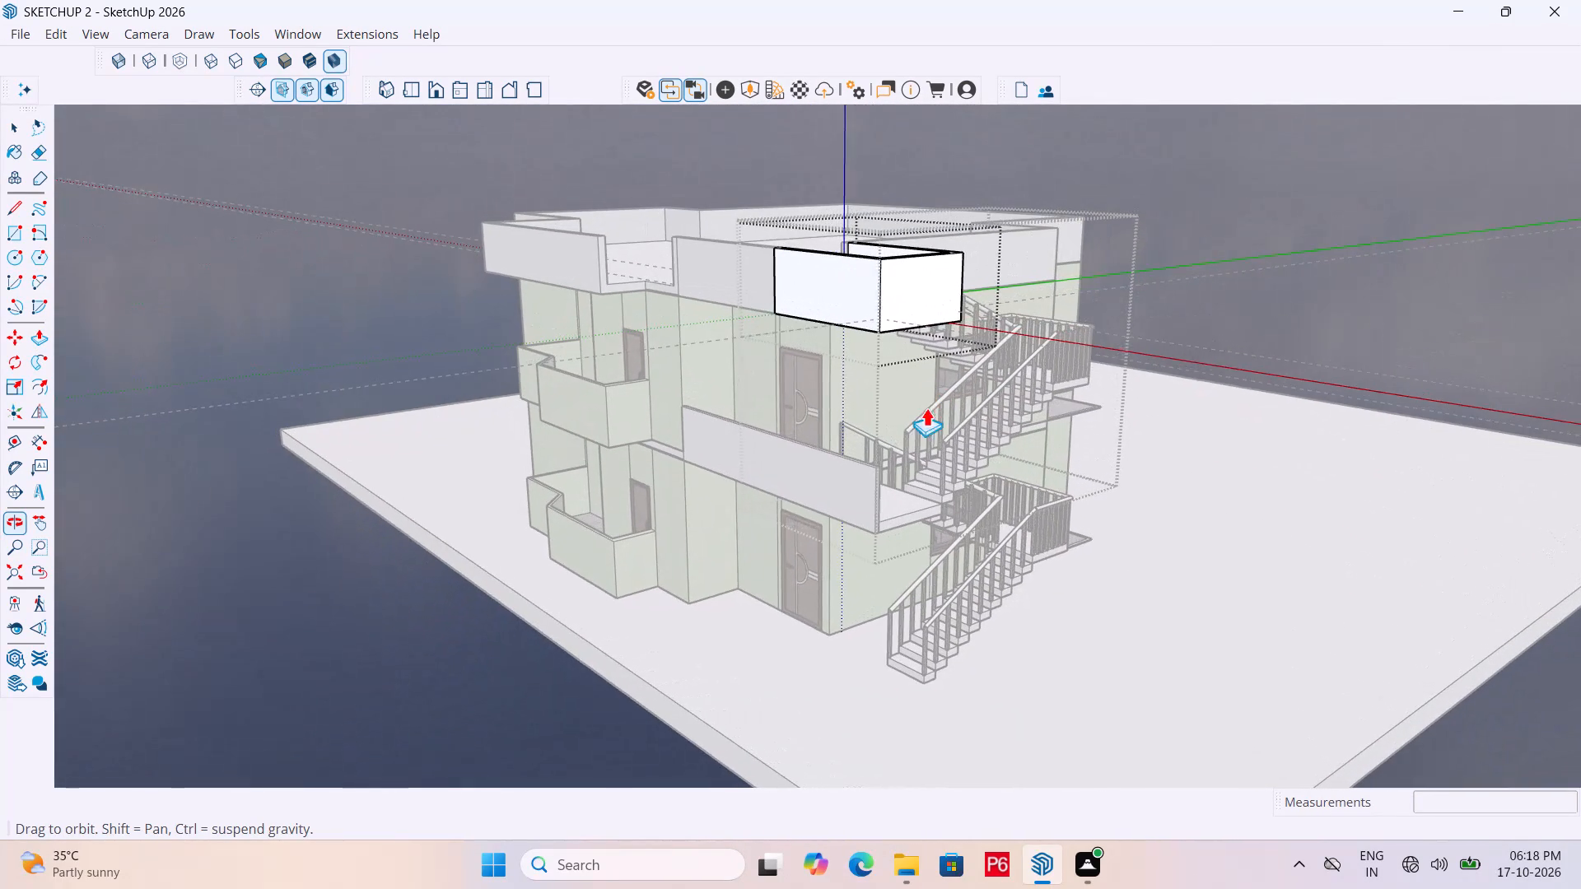
pyautogui.click(1297, 314)
pyautogui.press('space')
pyautogui.tripleClick(1297, 314)
pyautogui.click(1297, 314)
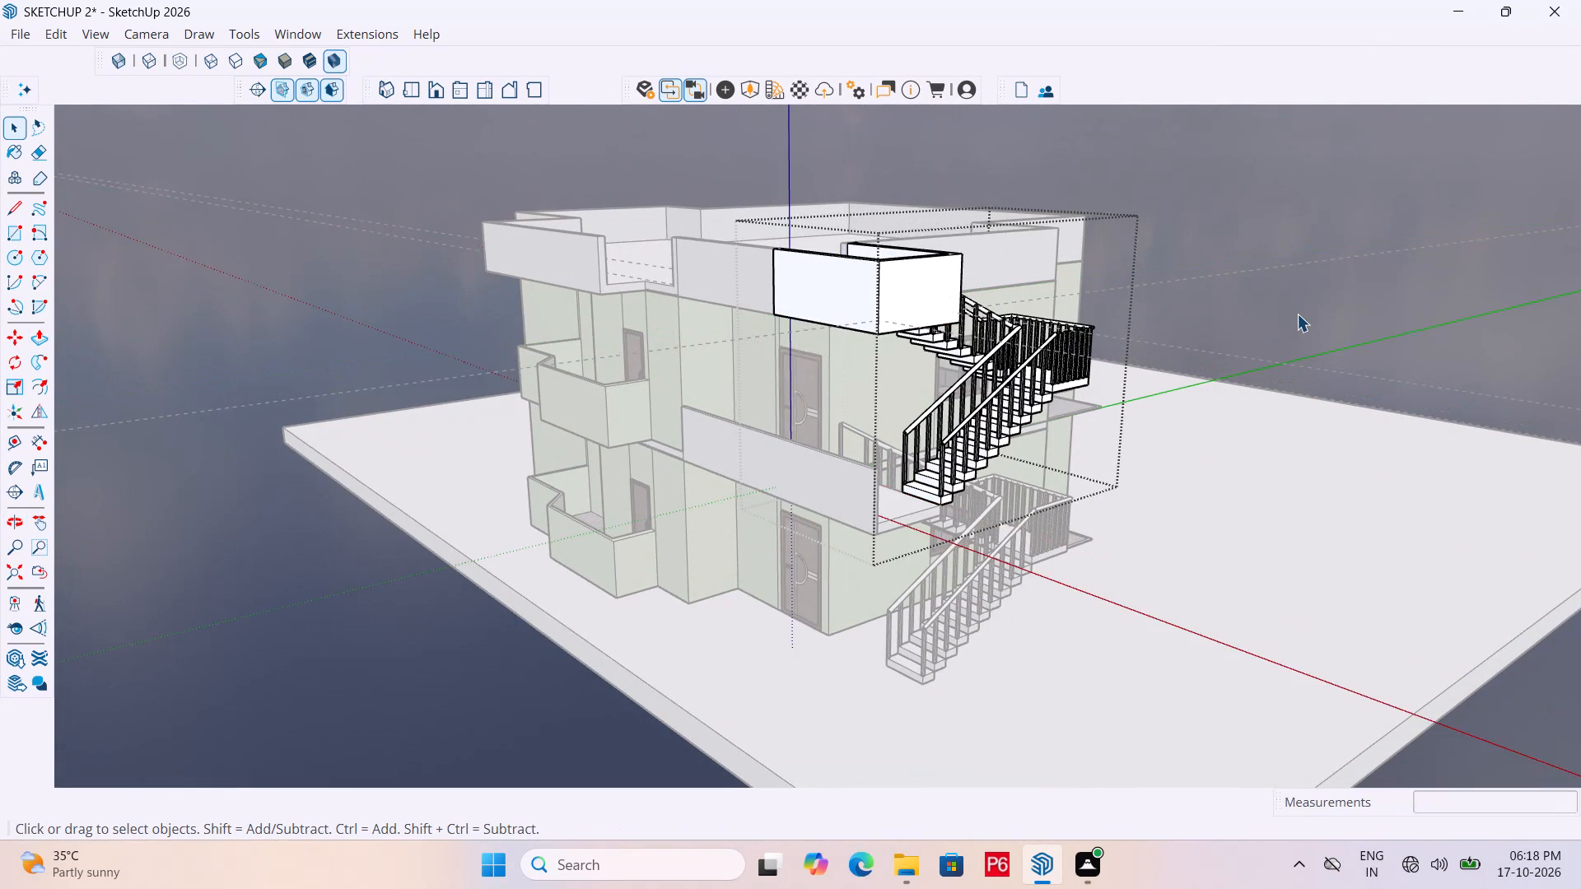
pyautogui.click(1291, 310)
pyautogui.click(1278, 309)
pyautogui.click(1241, 286)
pyautogui.click(1256, 289)
pyautogui.click(1290, 287)
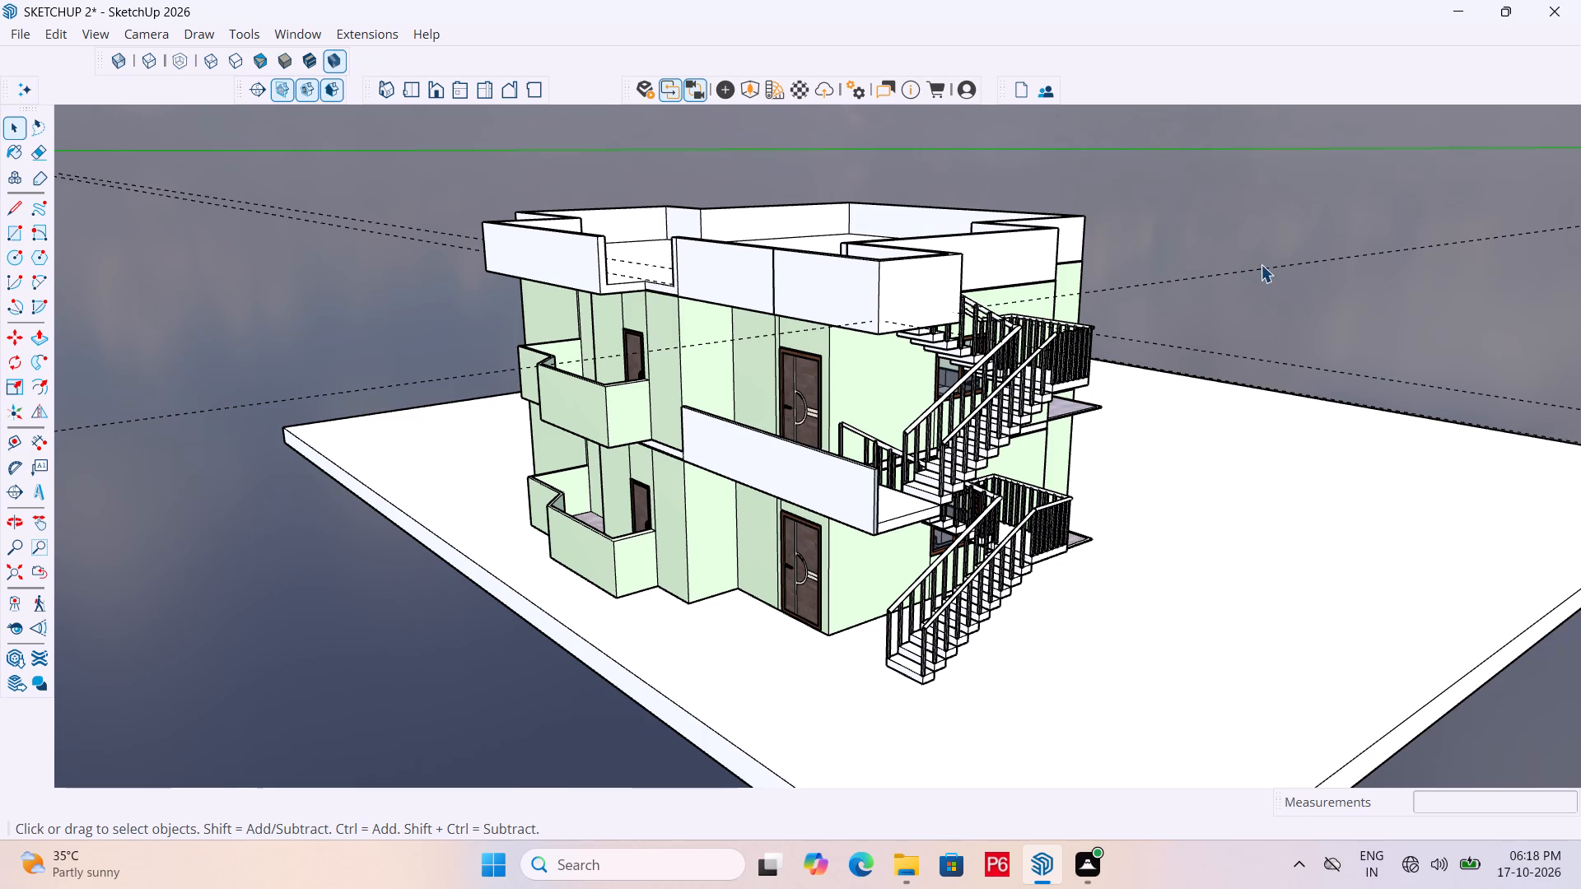
# Open the roof slab's group, erase the leftover guide lines around the building, and save the model.
pyautogui.click(1264, 267)
pyautogui.tripleClick(1264, 267)
pyautogui.click(1264, 267)
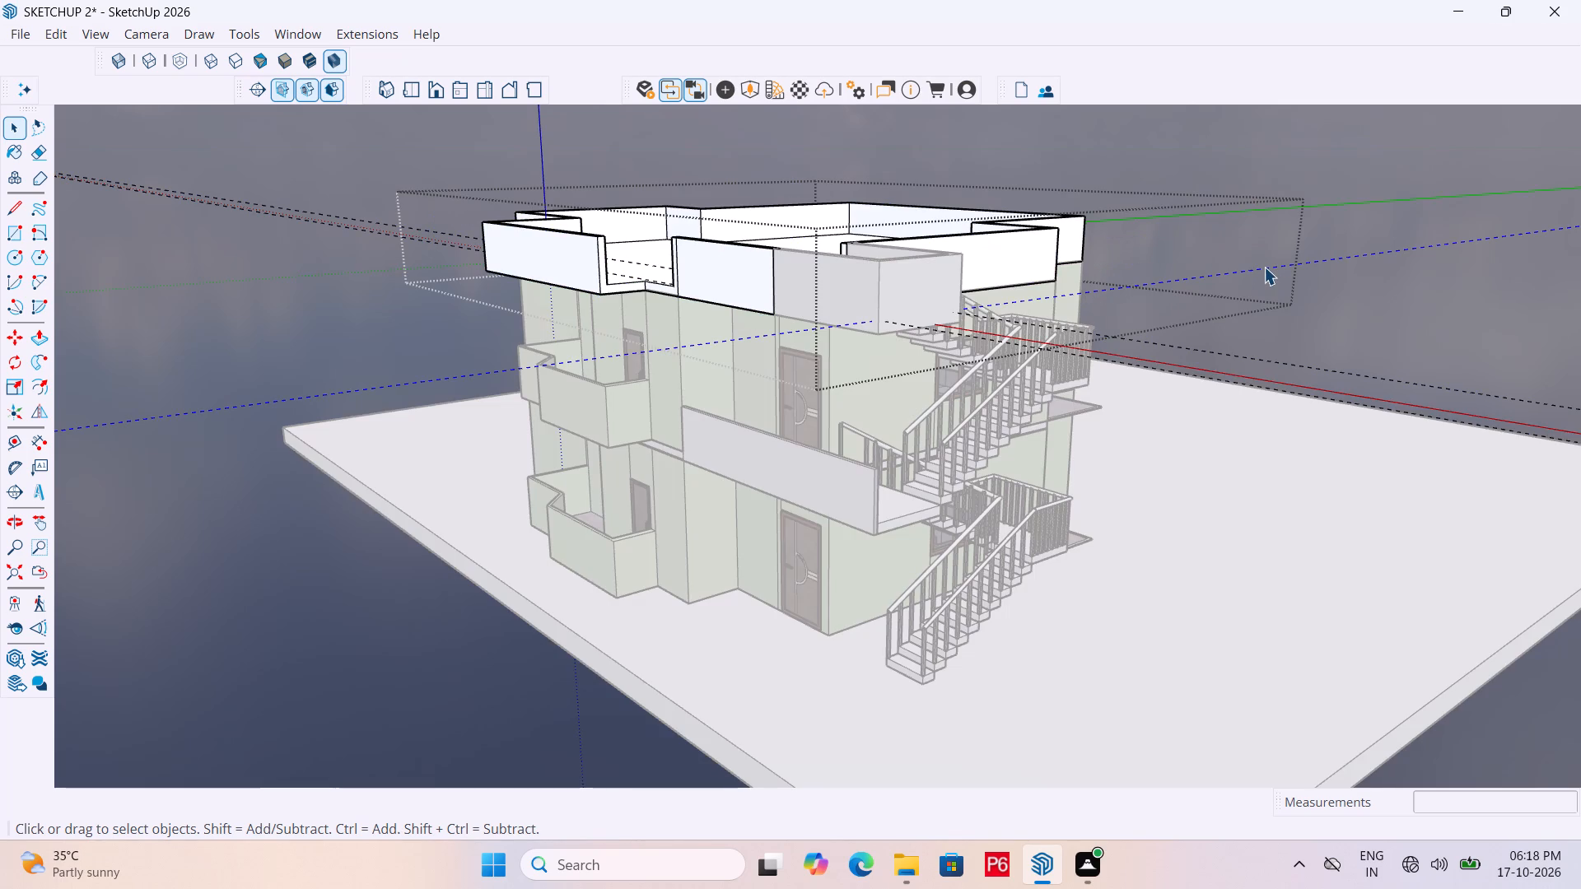
pyautogui.press('e')
pyautogui.moveTo(1356, 225); pyautogui.dragTo(1369, 263)
pyautogui.click(1369, 263)
pyautogui.moveTo(1341, 337); pyautogui.dragTo(1327, 376)
pyautogui.scroll(-4, 1187, 323)
pyautogui.moveTo(1145, 384); pyautogui.dragTo(1428, 540, button='middle')
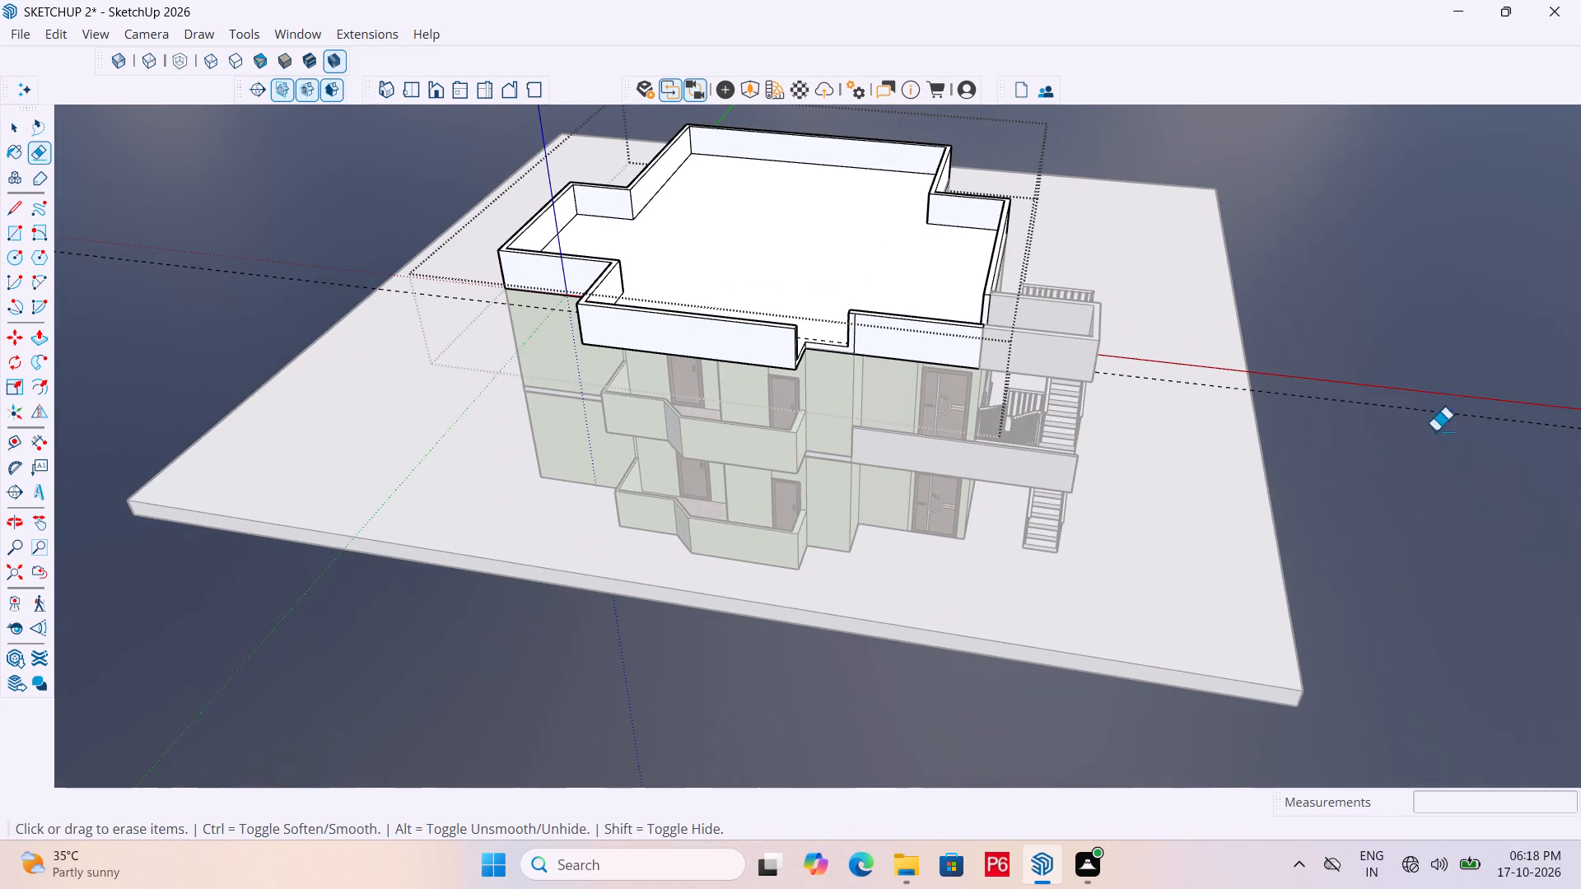
pyautogui.moveTo(1440, 405); pyautogui.dragTo(1439, 434)
pyautogui.click(1439, 434)
pyautogui.scroll(-4, 1021, 375)
pyautogui.moveTo(1098, 416); pyautogui.dragTo(849, 390, button='middle')
pyautogui.hotkey('ctrl', 's')
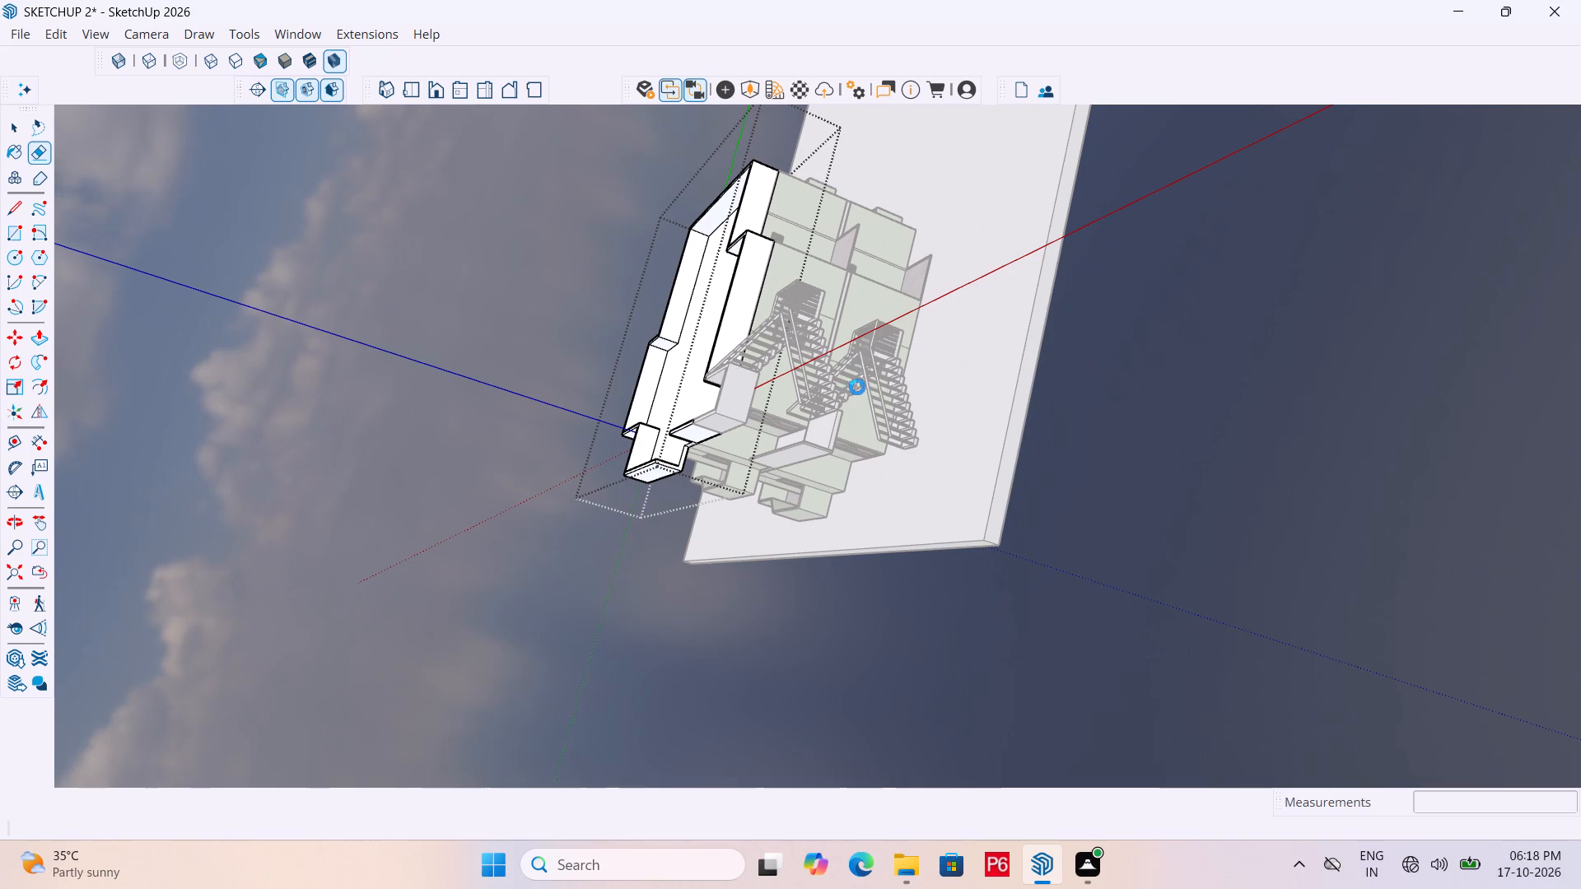
pyautogui.hotkey('ctrl', 's')
pyautogui.hotkey('ctrl', 's')
pyautogui.hotkey('ctrl', 's')
pyautogui.hotkey('ctrl', 's')
pyautogui.hotkey('ctrl', 's')
pyautogui.press('space')
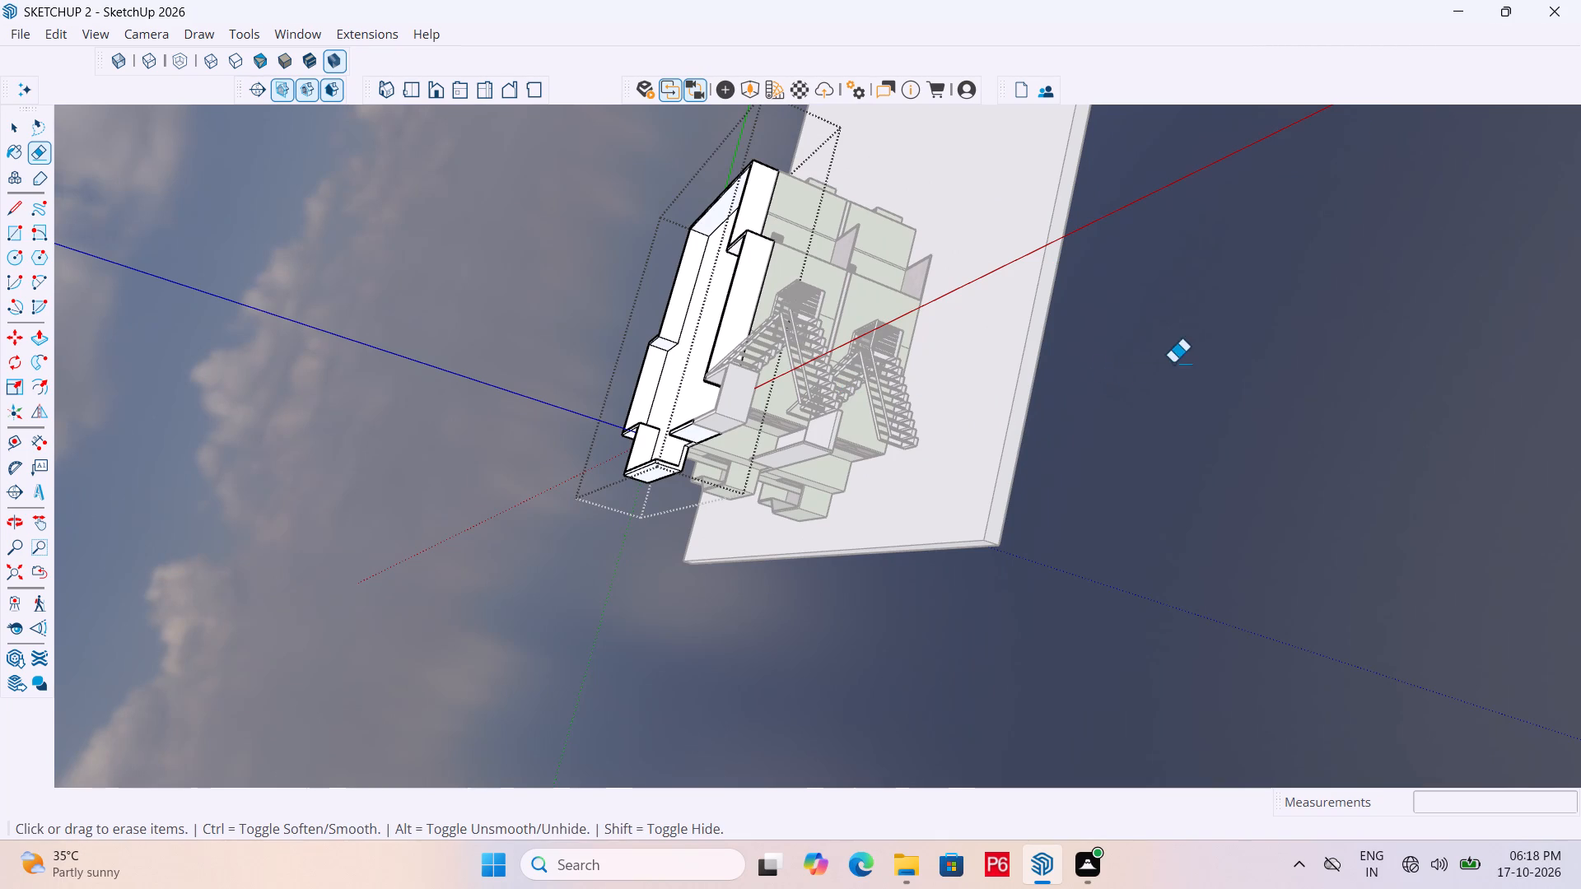
# Close the roof slab's group to return to the whole model.
pyautogui.scroll(-1, 1173, 363)
pyautogui.moveTo(1173, 363); pyautogui.dragTo(905, 394, button='middle')
pyautogui.scroll(-1, 864, 440)
pyautogui.moveTo(1255, 355); pyautogui.dragTo(918, 534, button='middle')
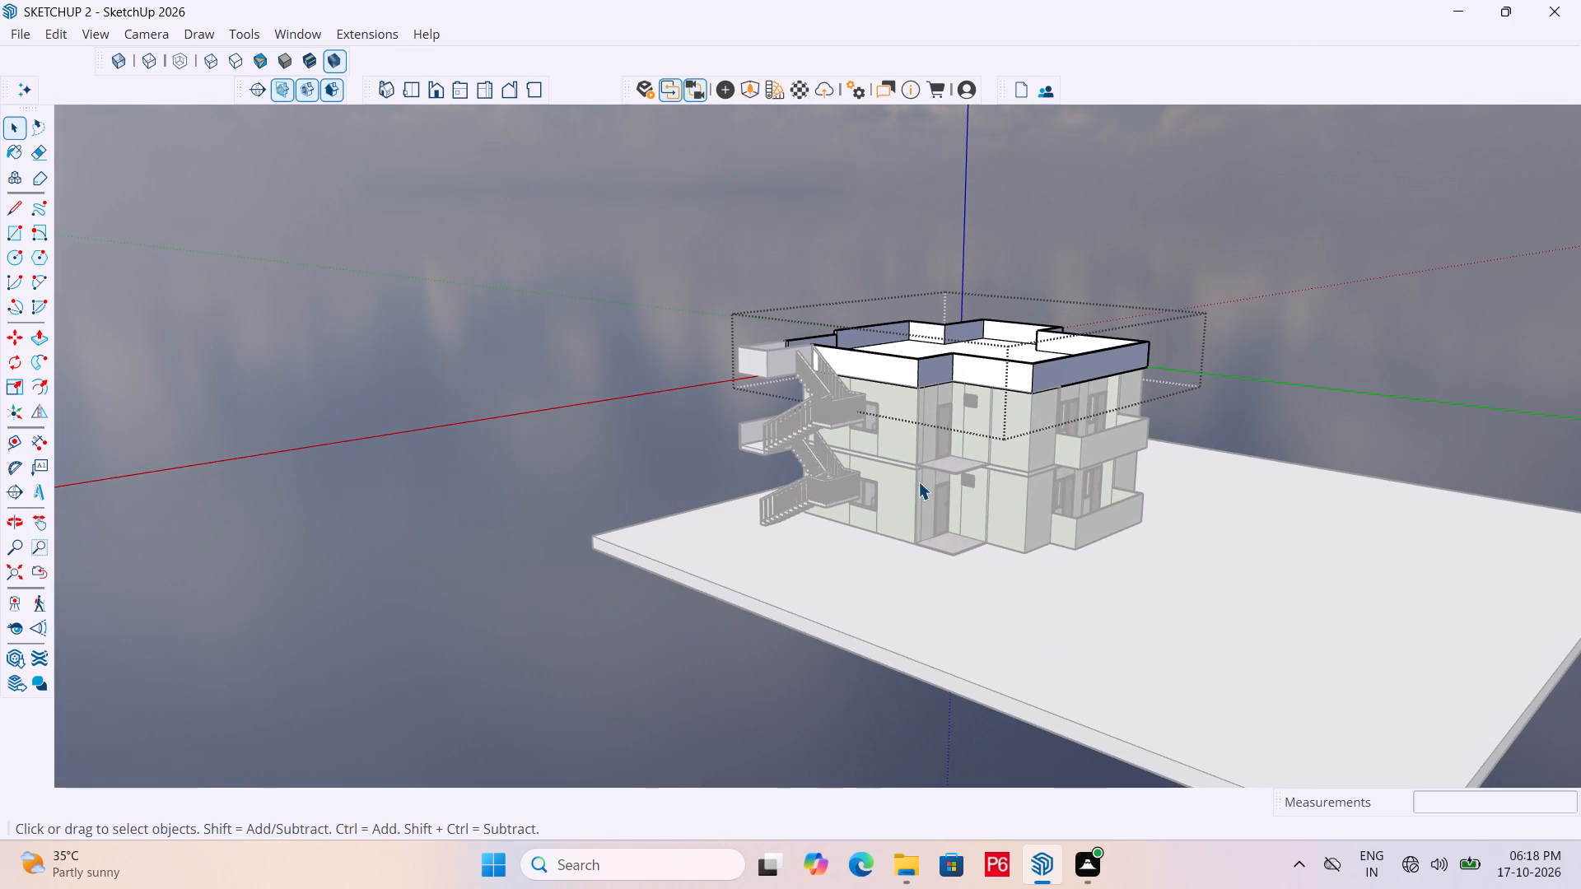
pyautogui.scroll(-3, 895, 472)
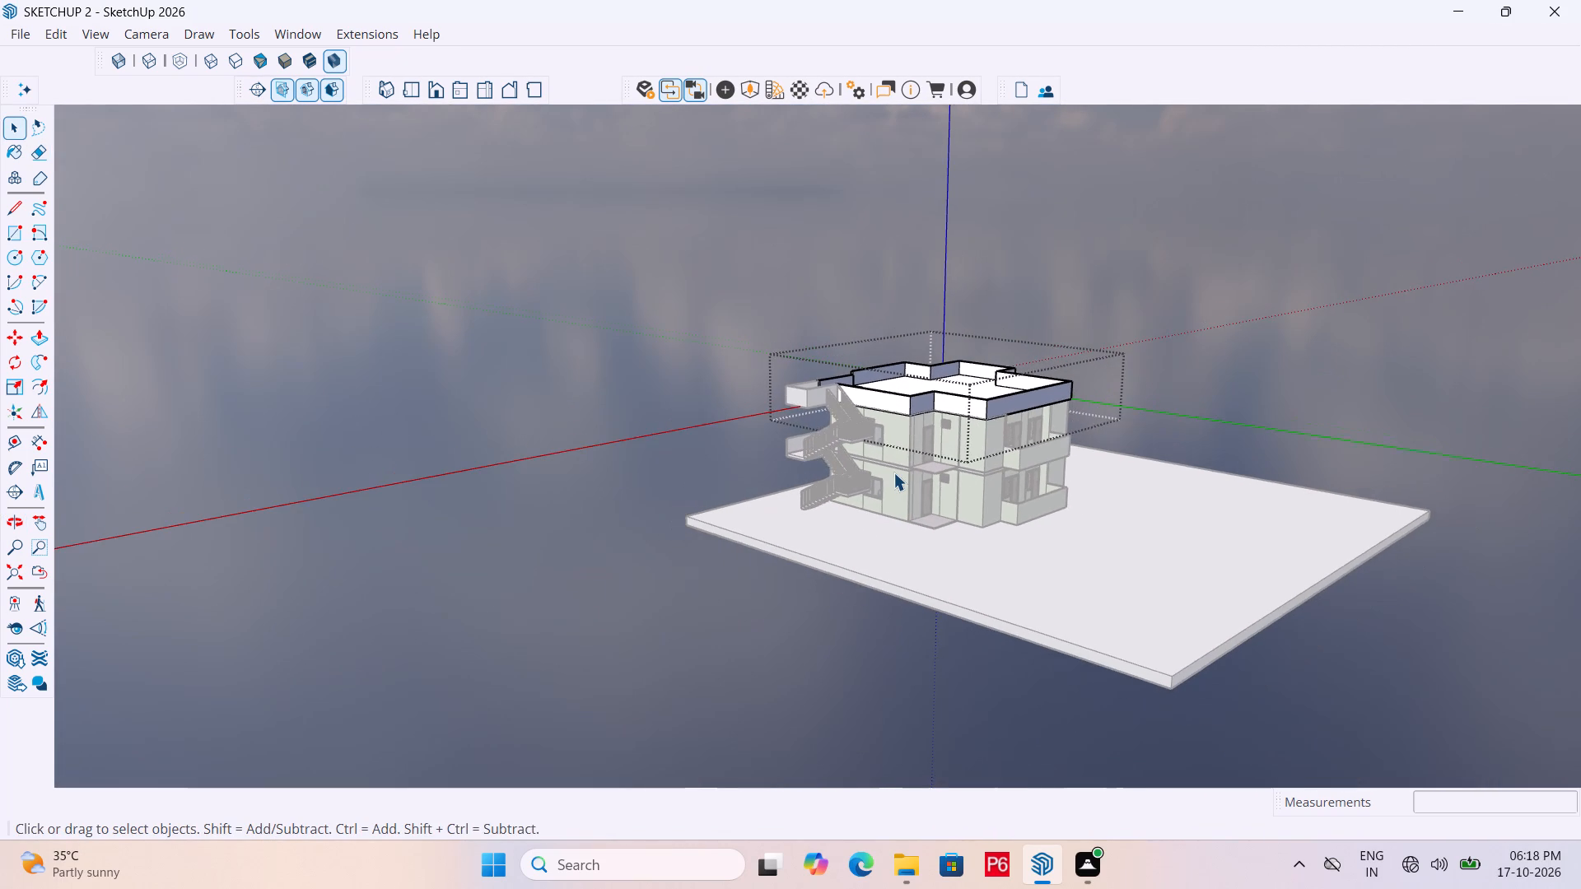
pyautogui.scroll(-4, 893, 472)
pyautogui.moveTo(924, 491); pyautogui.dragTo(1105, 560, button='middle')
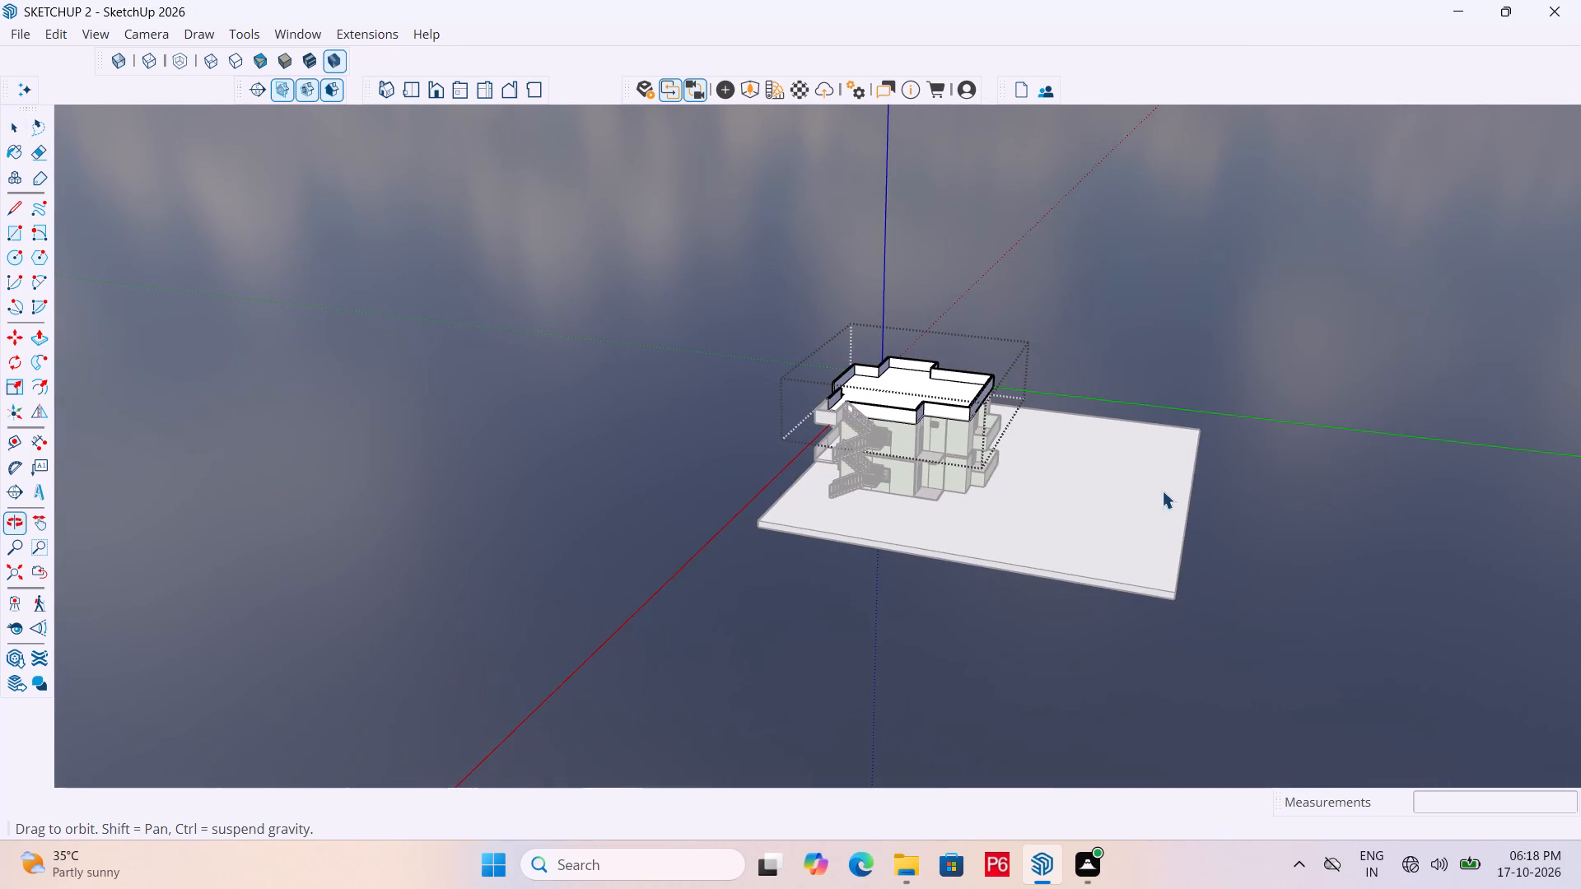
pyautogui.press('space')
pyautogui.click(1307, 464)
# Open the staircase group and the upper landing slab's group inside it, at the parapet beside the top flight.
pyautogui.moveTo(845, 403); pyautogui.dragTo(1148, 414, button='middle')
pyautogui.scroll(4, 708, 440)
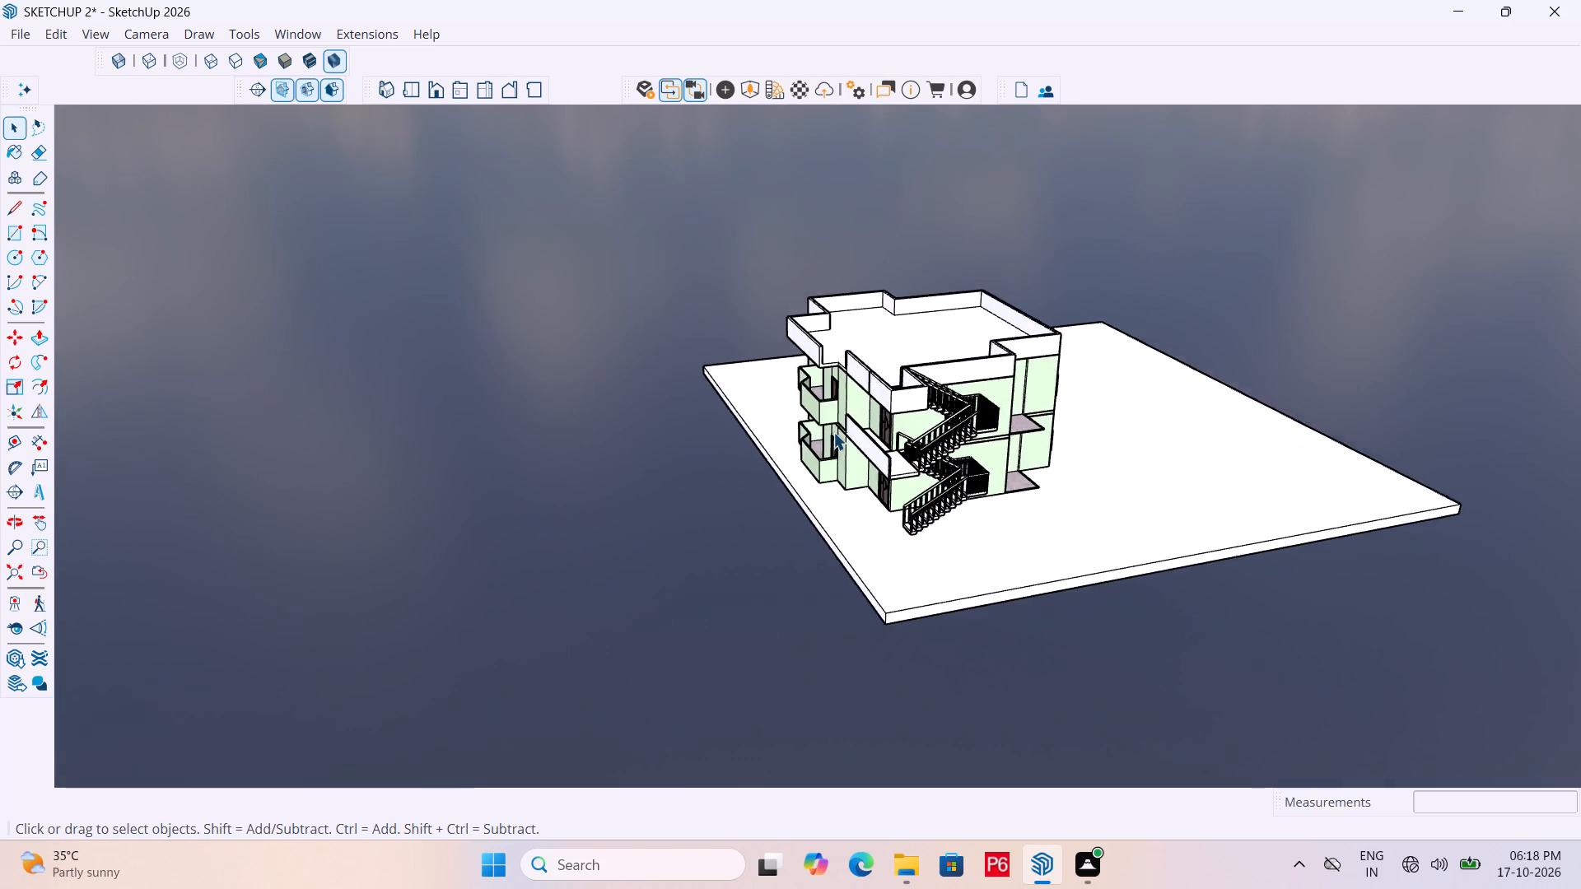
pyautogui.scroll(2, 833, 432)
pyautogui.moveTo(886, 434); pyautogui.dragTo(325, 460, button='middle')
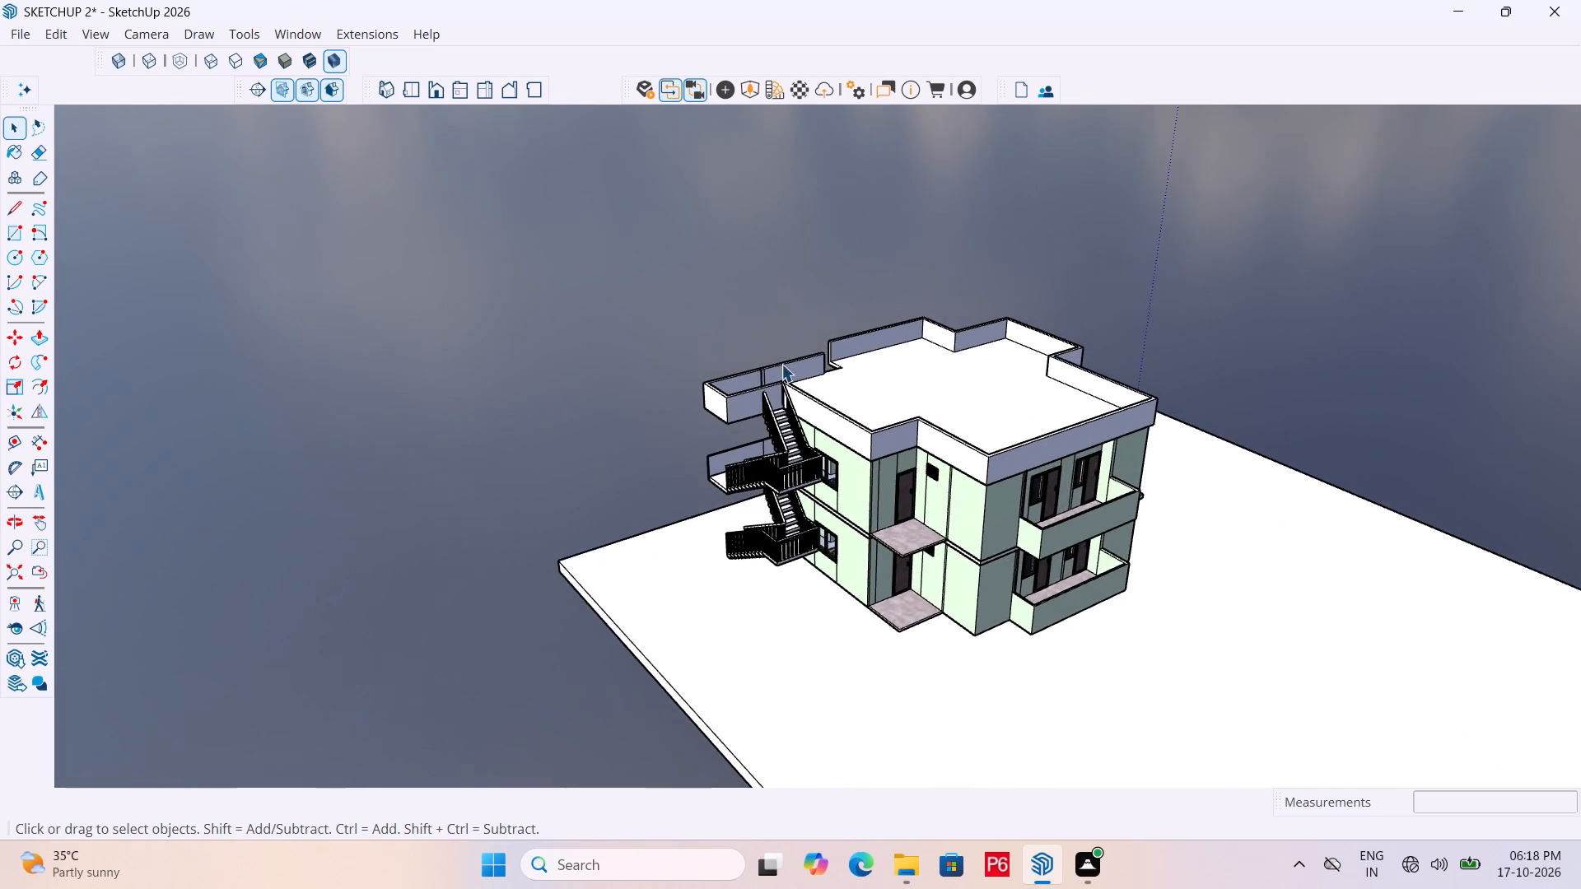
pyautogui.scroll(6, 781, 364)
pyautogui.moveTo(690, 430); pyautogui.dragTo(1431, 564, button='middle')
pyautogui.scroll(6, 711, 423)
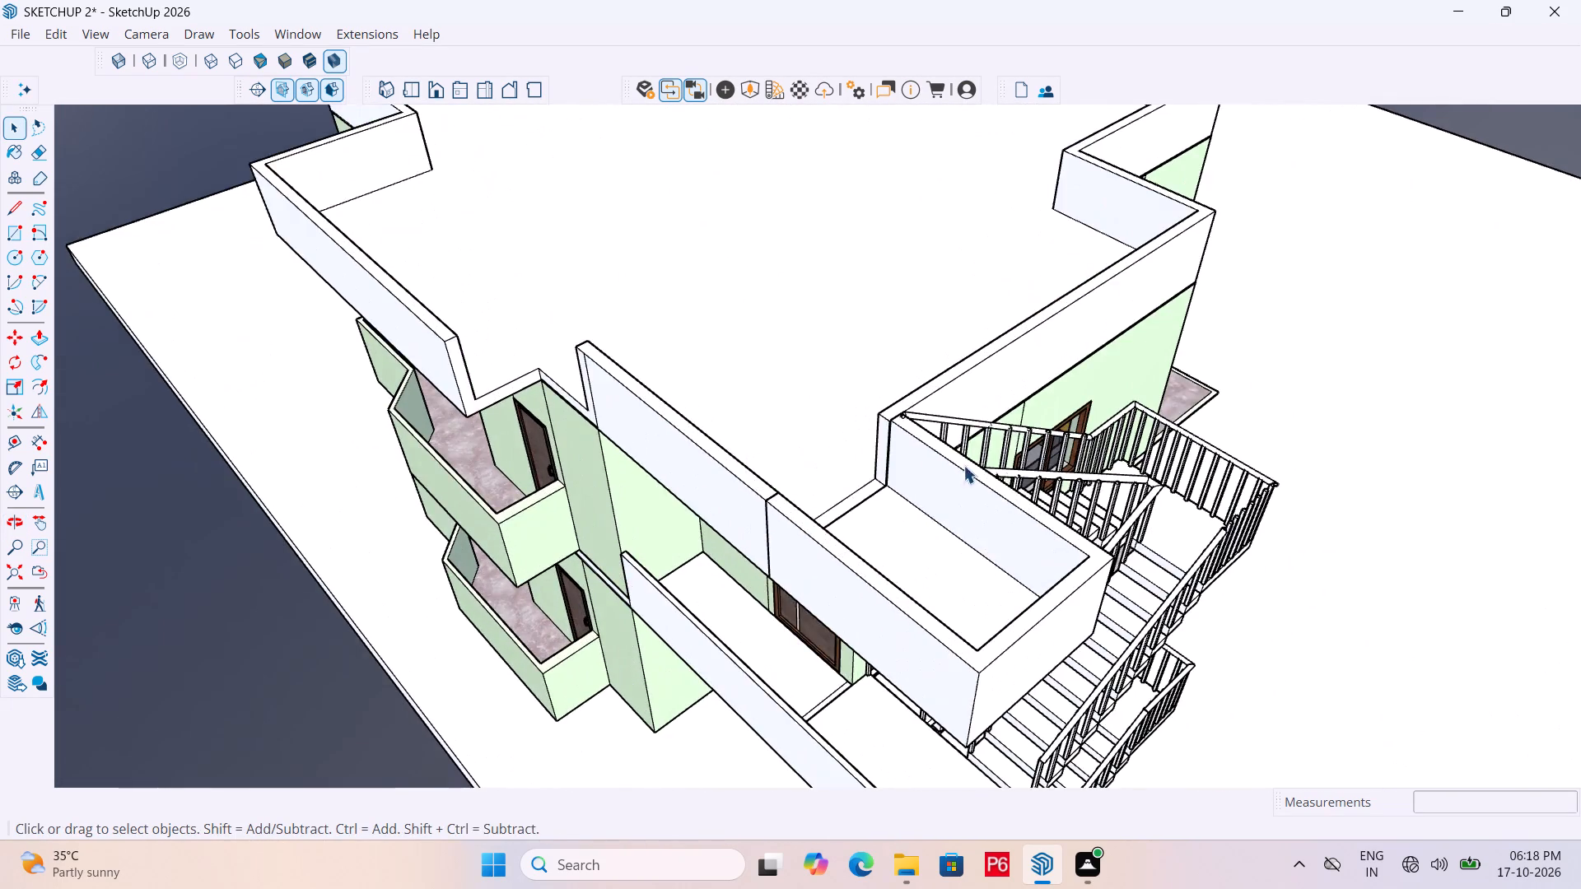
pyautogui.moveTo(1005, 474); pyautogui.dragTo(911, 512, button='middle')
pyautogui.scroll(5, 925, 521)
pyautogui.moveTo(875, 548); pyautogui.dragTo(584, 534, button='middle')
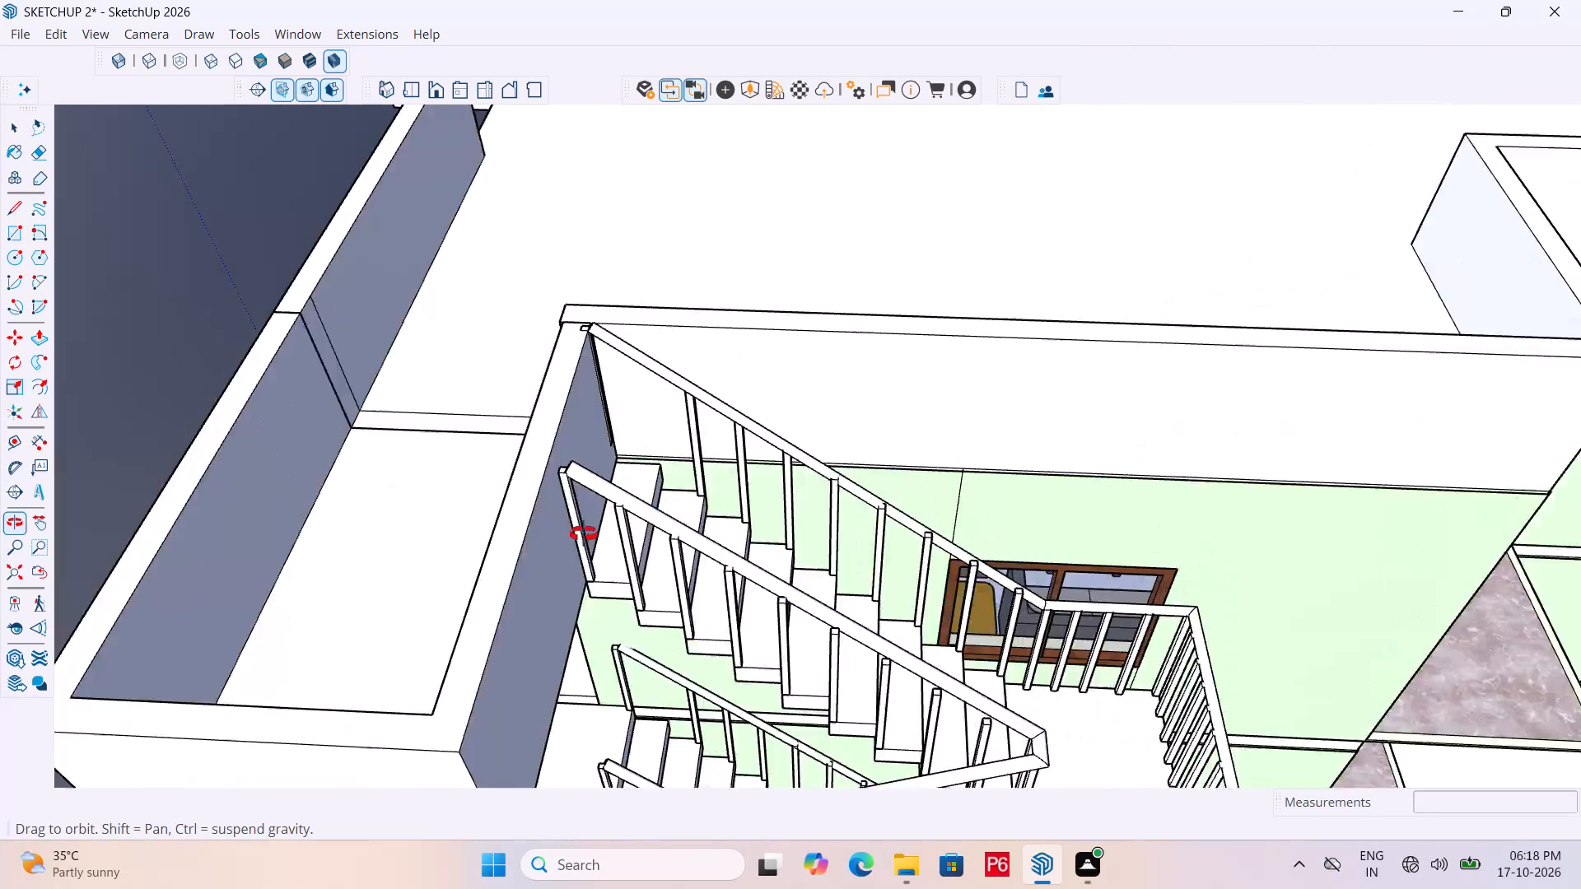
pyautogui.moveTo(584, 534); pyautogui.dragTo(748, 606, button='middle')
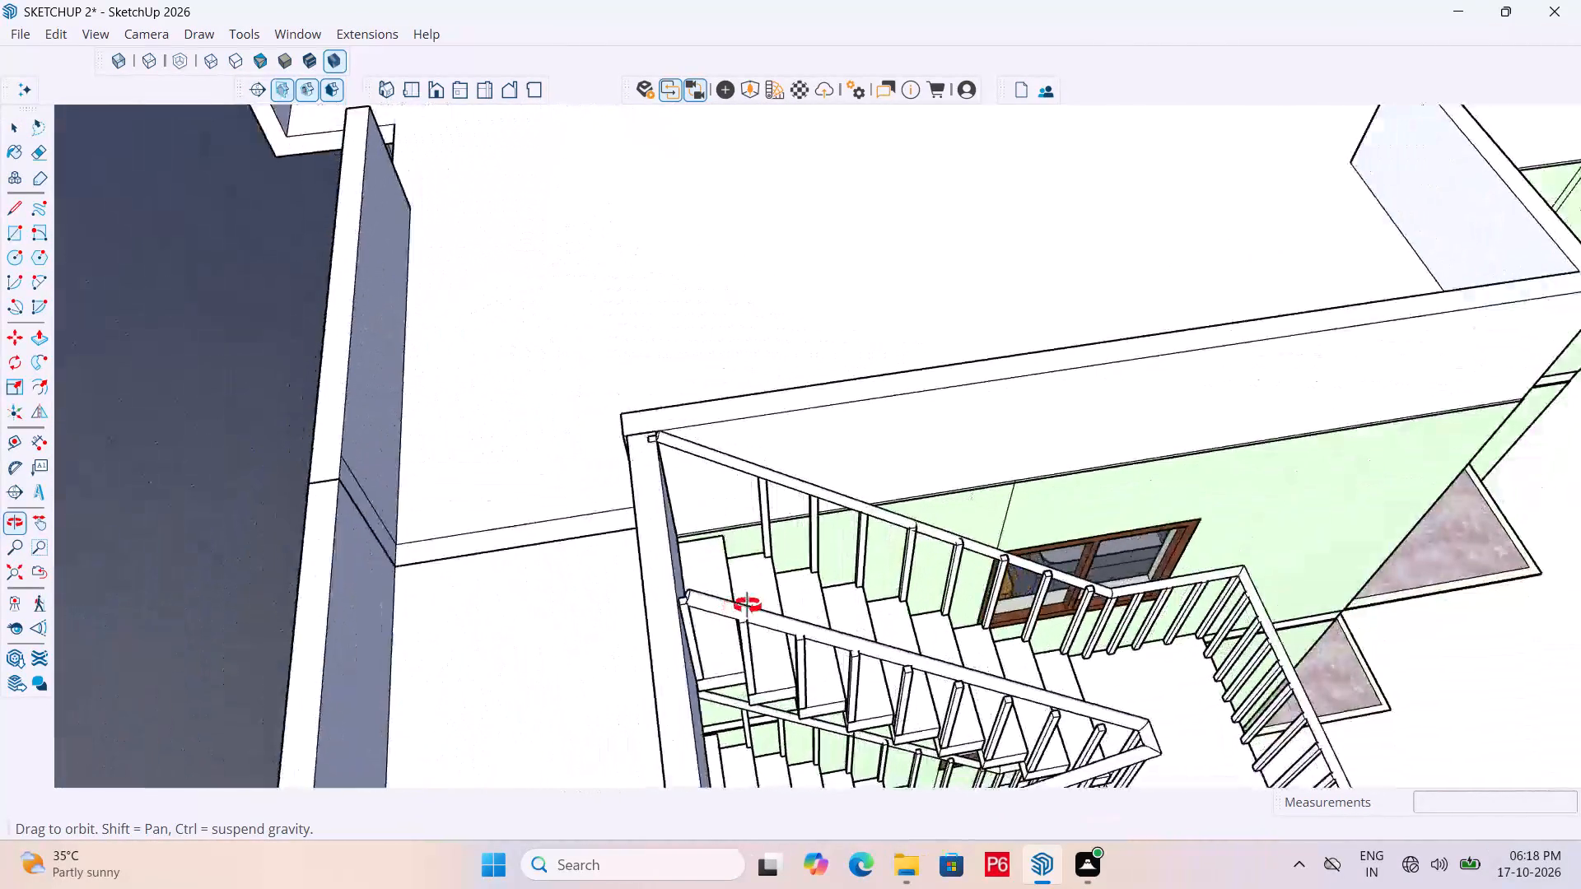
pyautogui.moveTo(748, 606); pyautogui.dragTo(766, 609, button='middle')
pyautogui.middleClick(766, 609)
pyautogui.press('l')
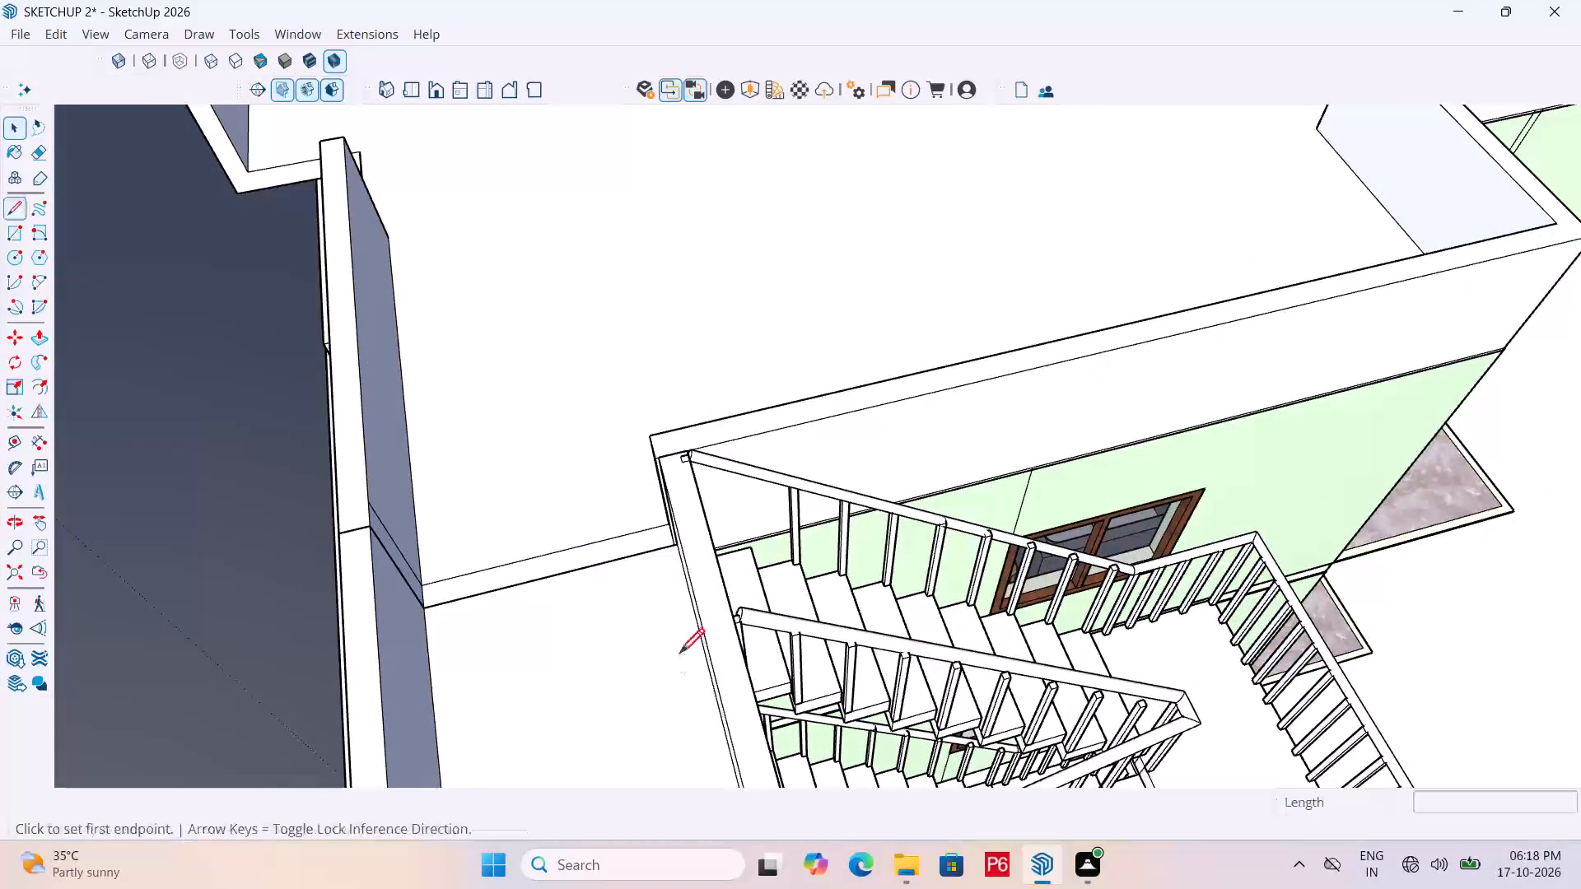
pyautogui.scroll(5, 718, 639)
pyautogui.press('space')
pyautogui.doubleClick(714, 639)
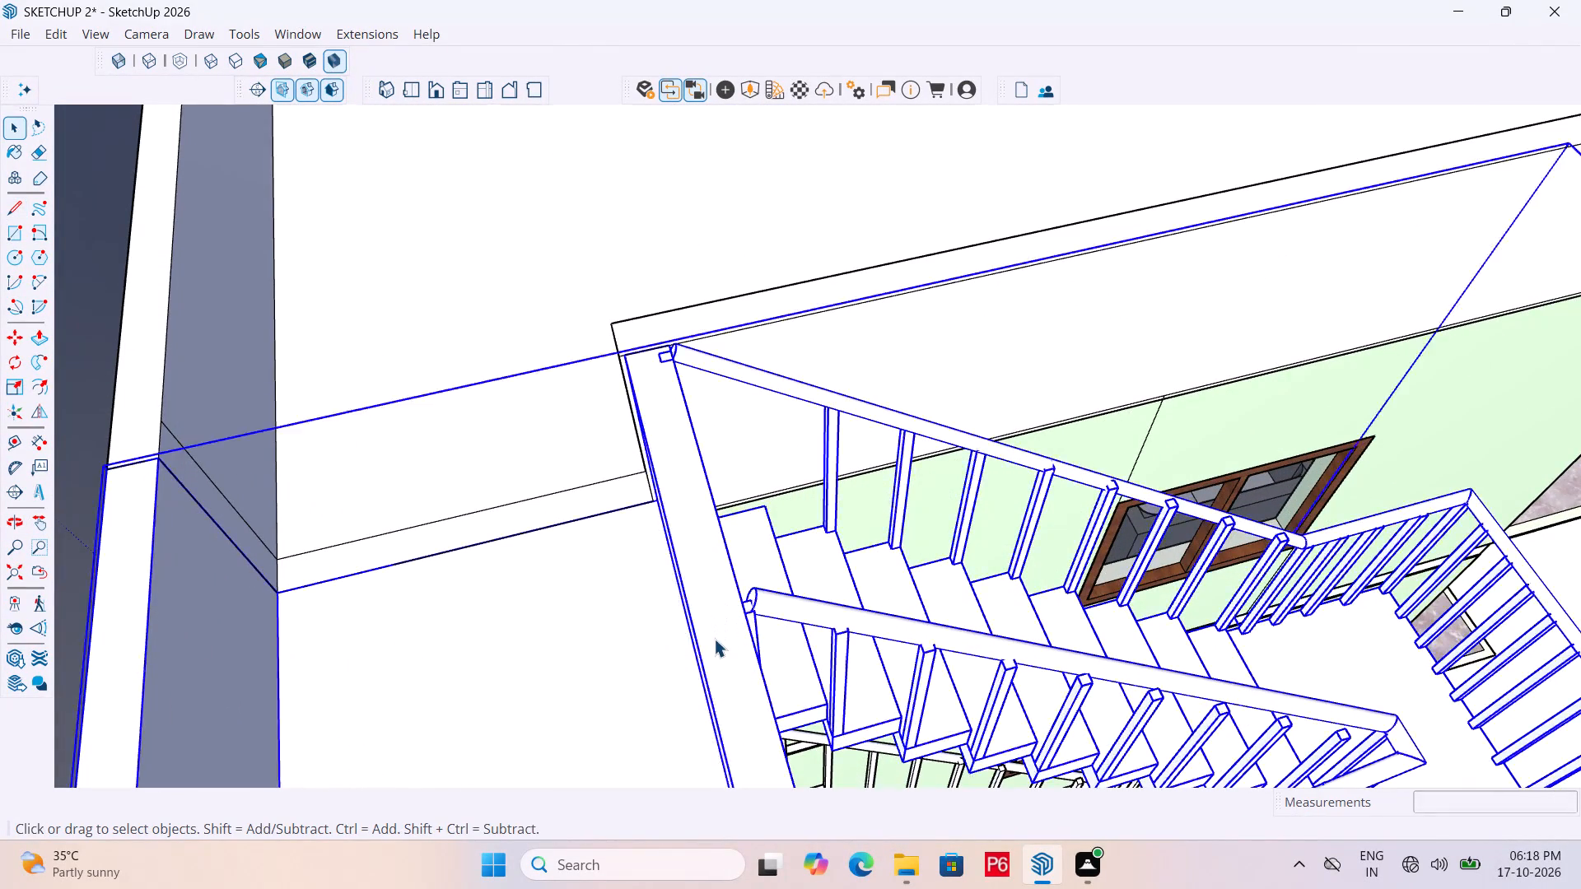
pyautogui.click(713, 629)
pyautogui.doubleClick(713, 629)
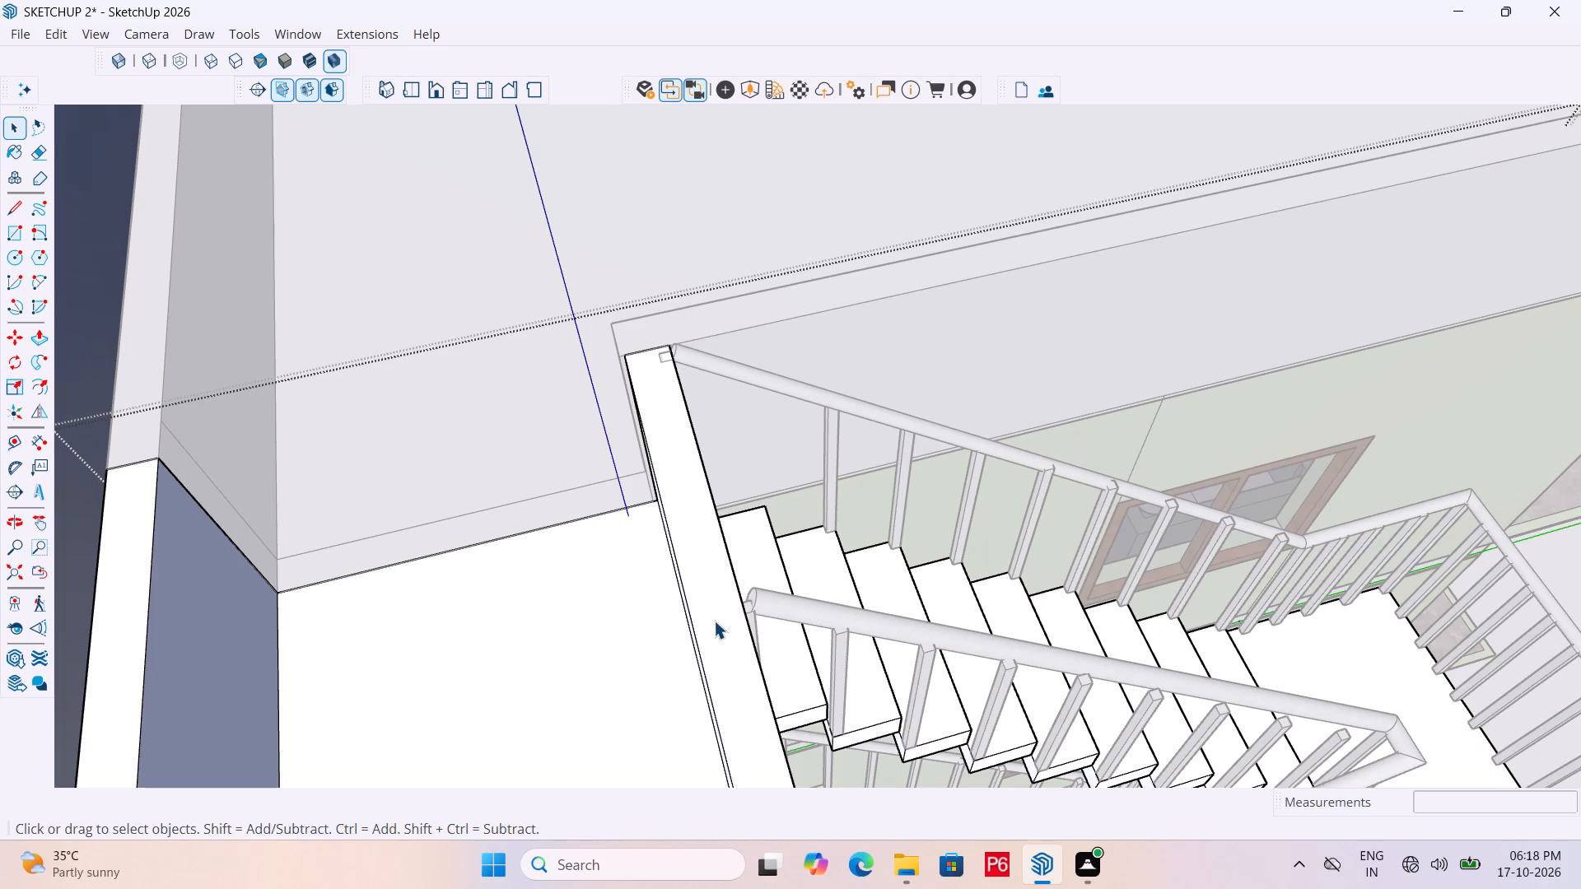
pyautogui.doubleClick(714, 621)
# Draw a line across the top of the landing parapet, level with the upper end of the outer handrail.
pyautogui.scroll(4, 741, 640)
pyautogui.press('l')
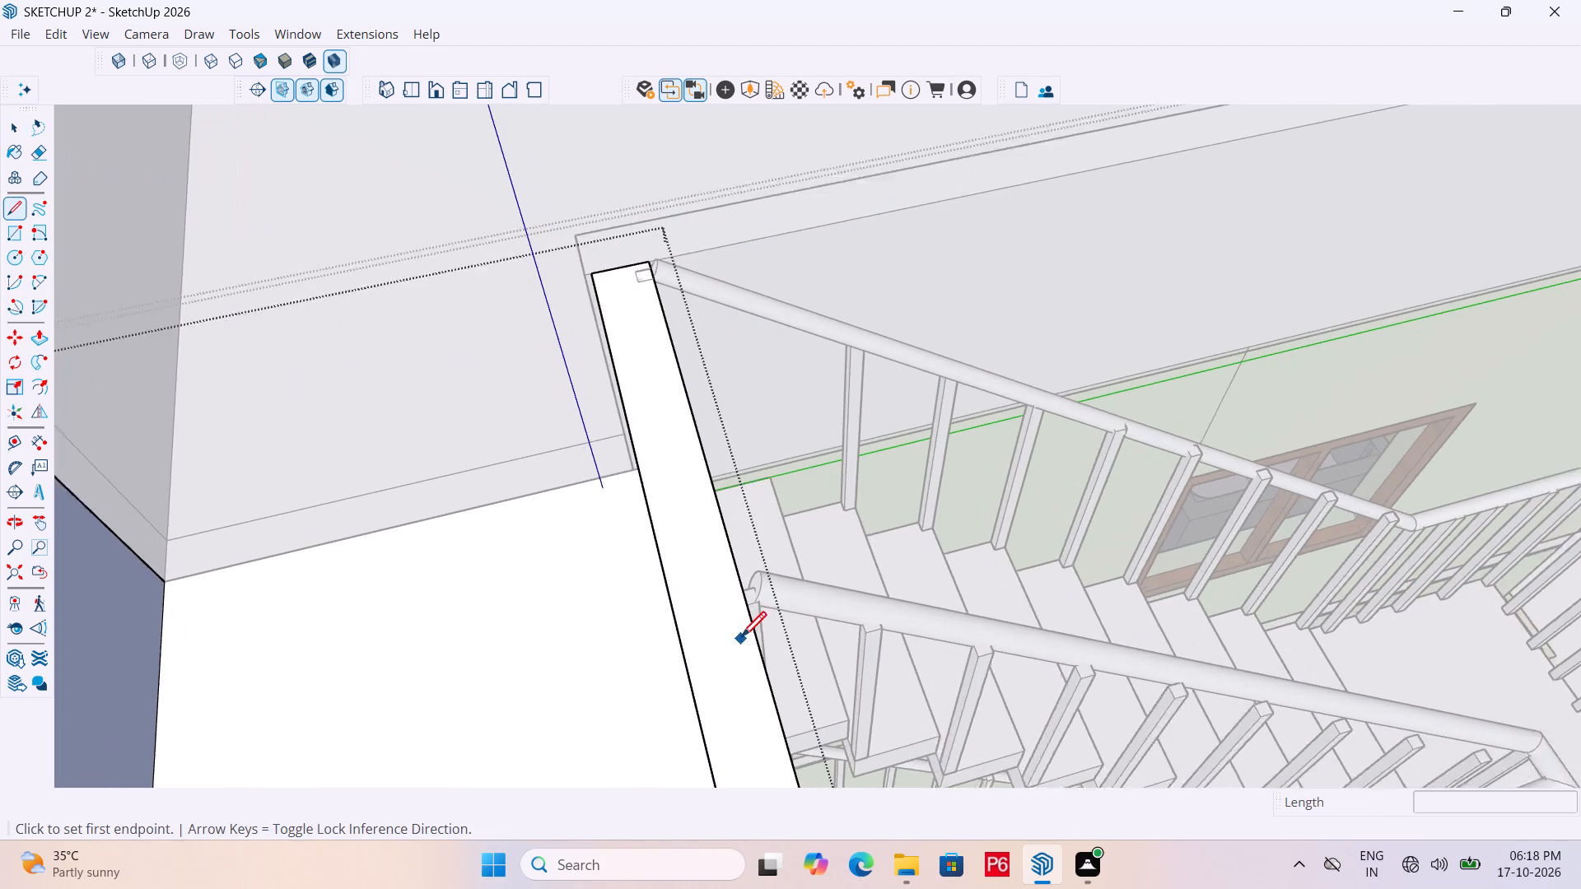
pyautogui.moveTo(763, 640); pyautogui.dragTo(530, 612, button='middle')
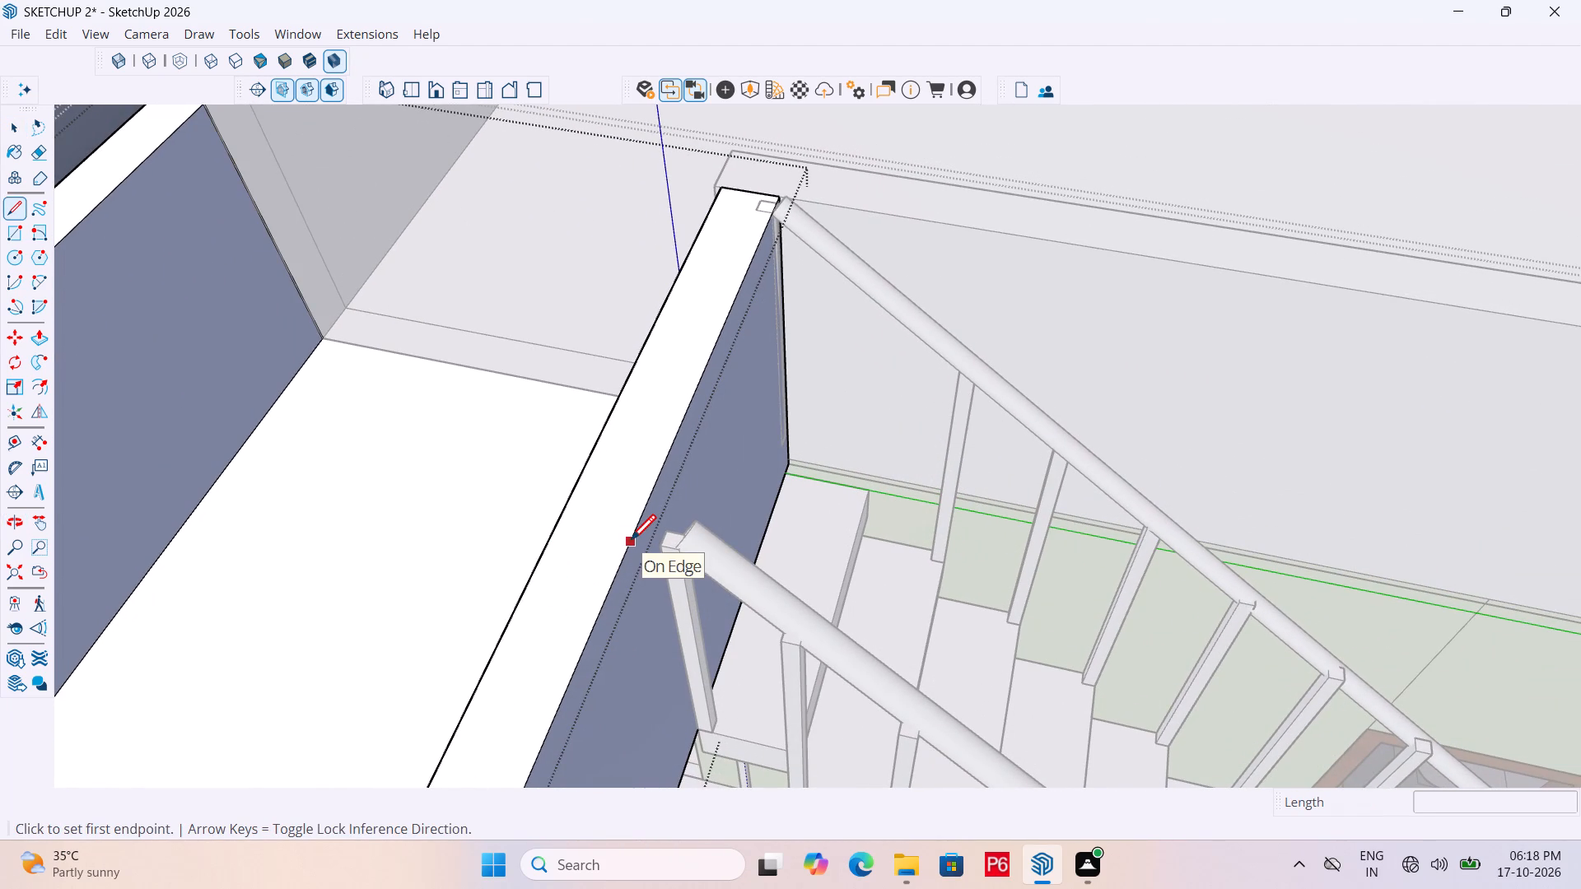
pyautogui.click(631, 542)
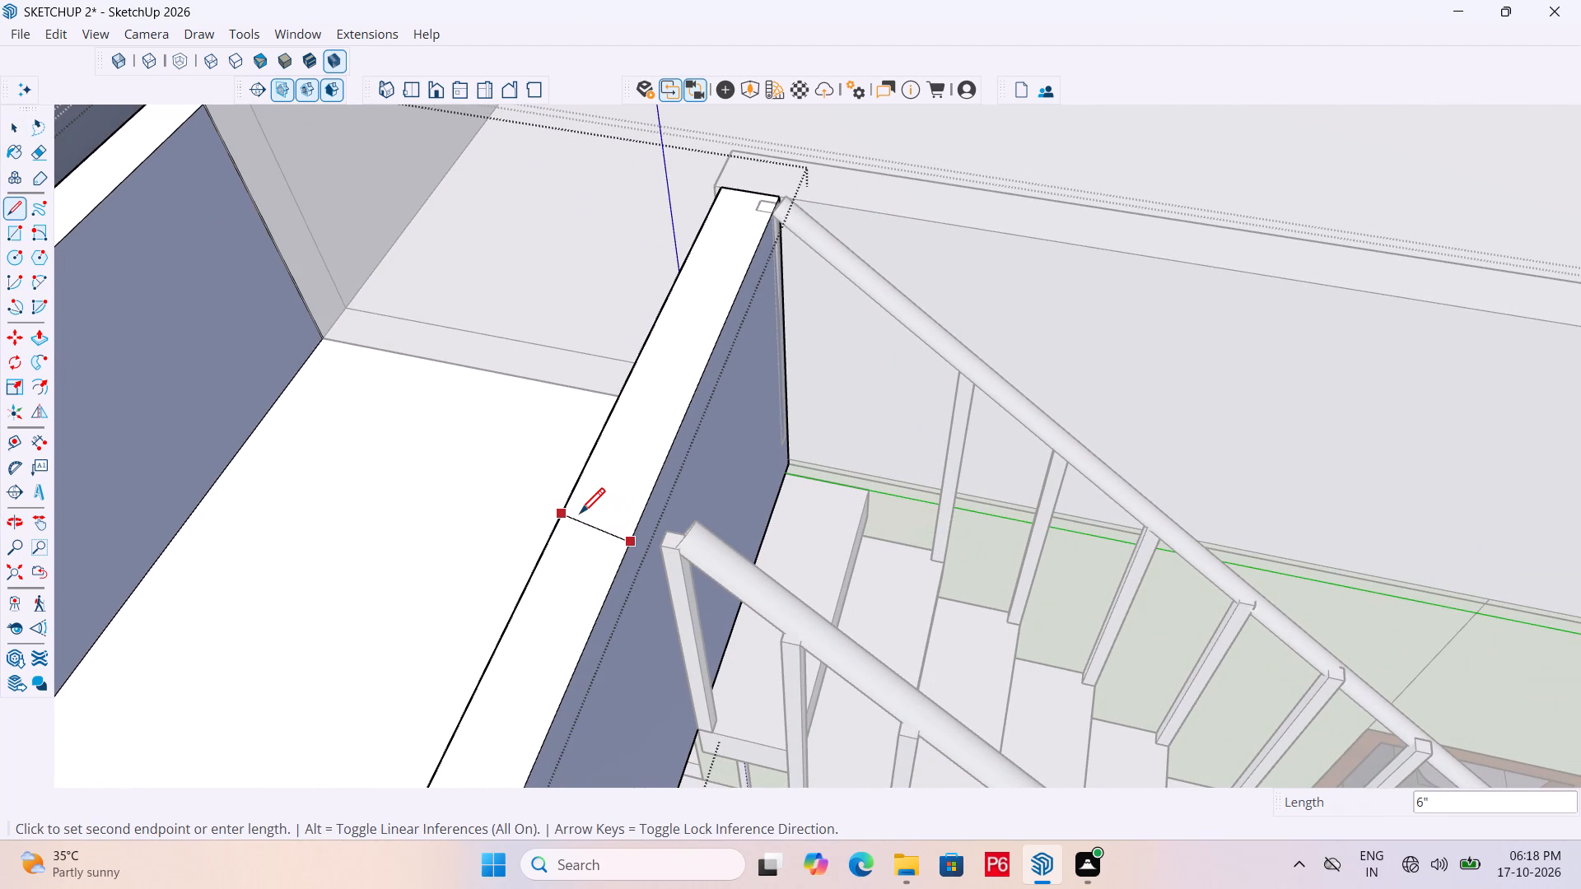
pyautogui.press('space')
pyautogui.press('l')
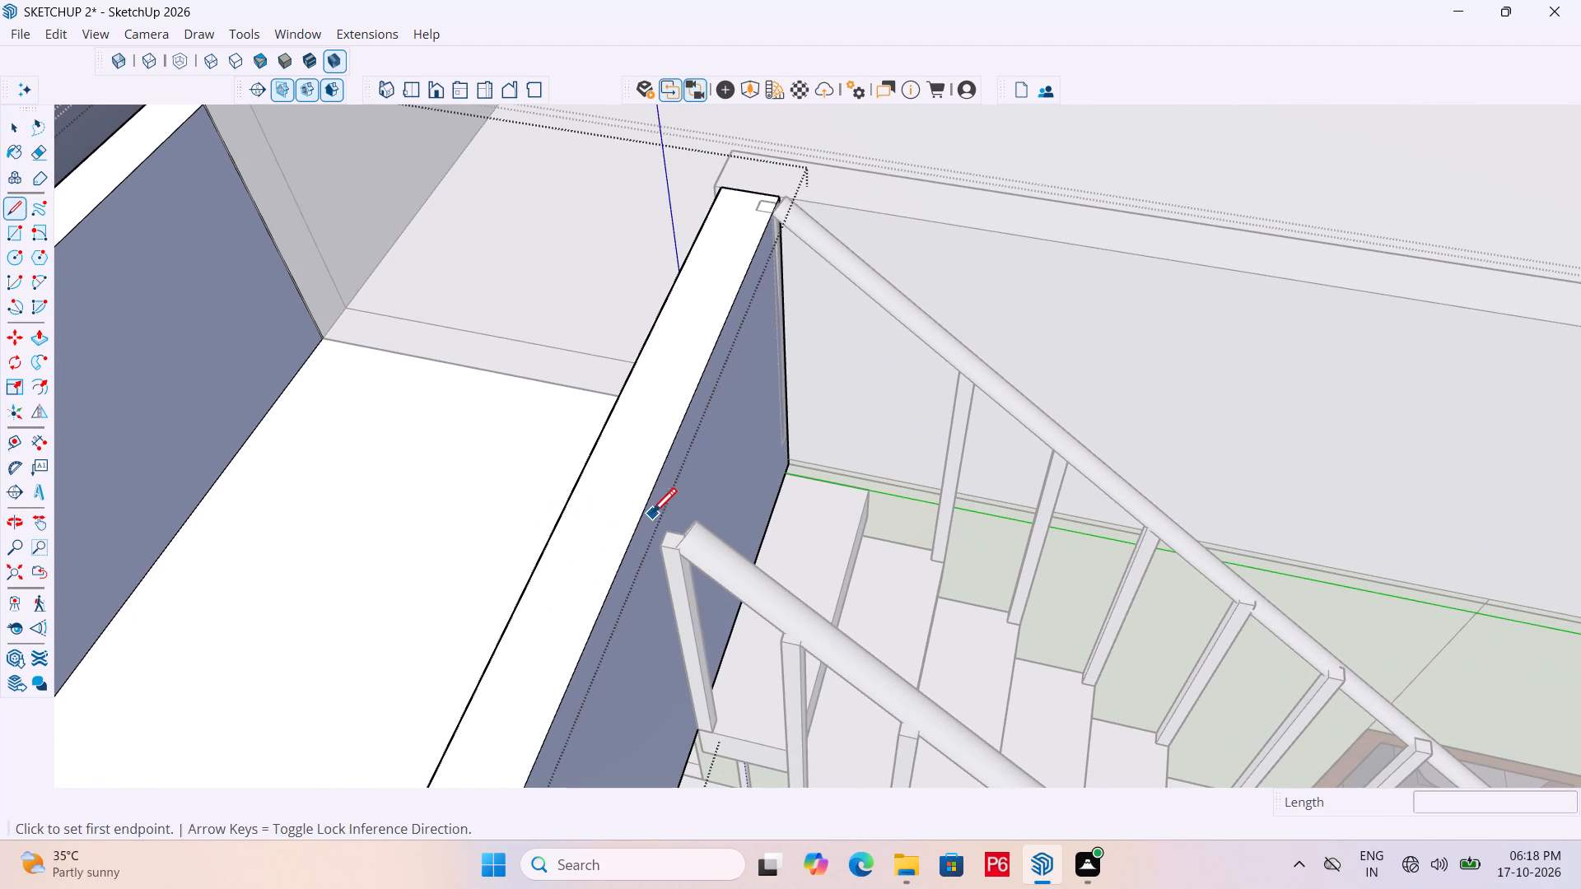
pyautogui.click(640, 517)
pyautogui.click(569, 495)
pyautogui.press('space')
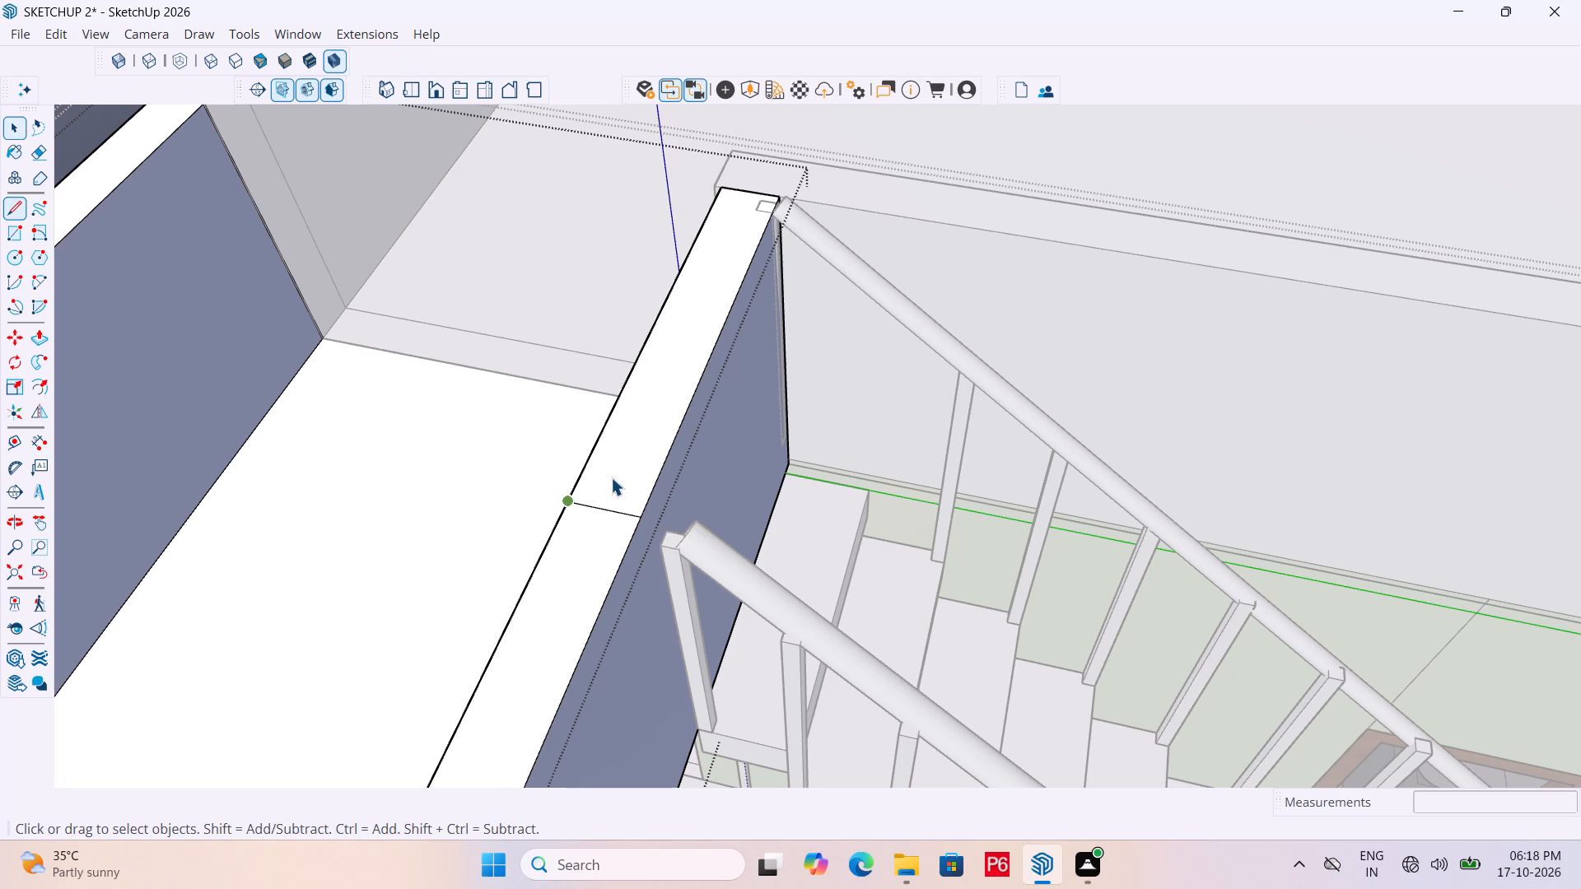
# Push/Pull the parapet section at the top of the stairs down 2' 11 7/8" to open access, and save the model.
pyautogui.press('p')
pyautogui.click(649, 428)
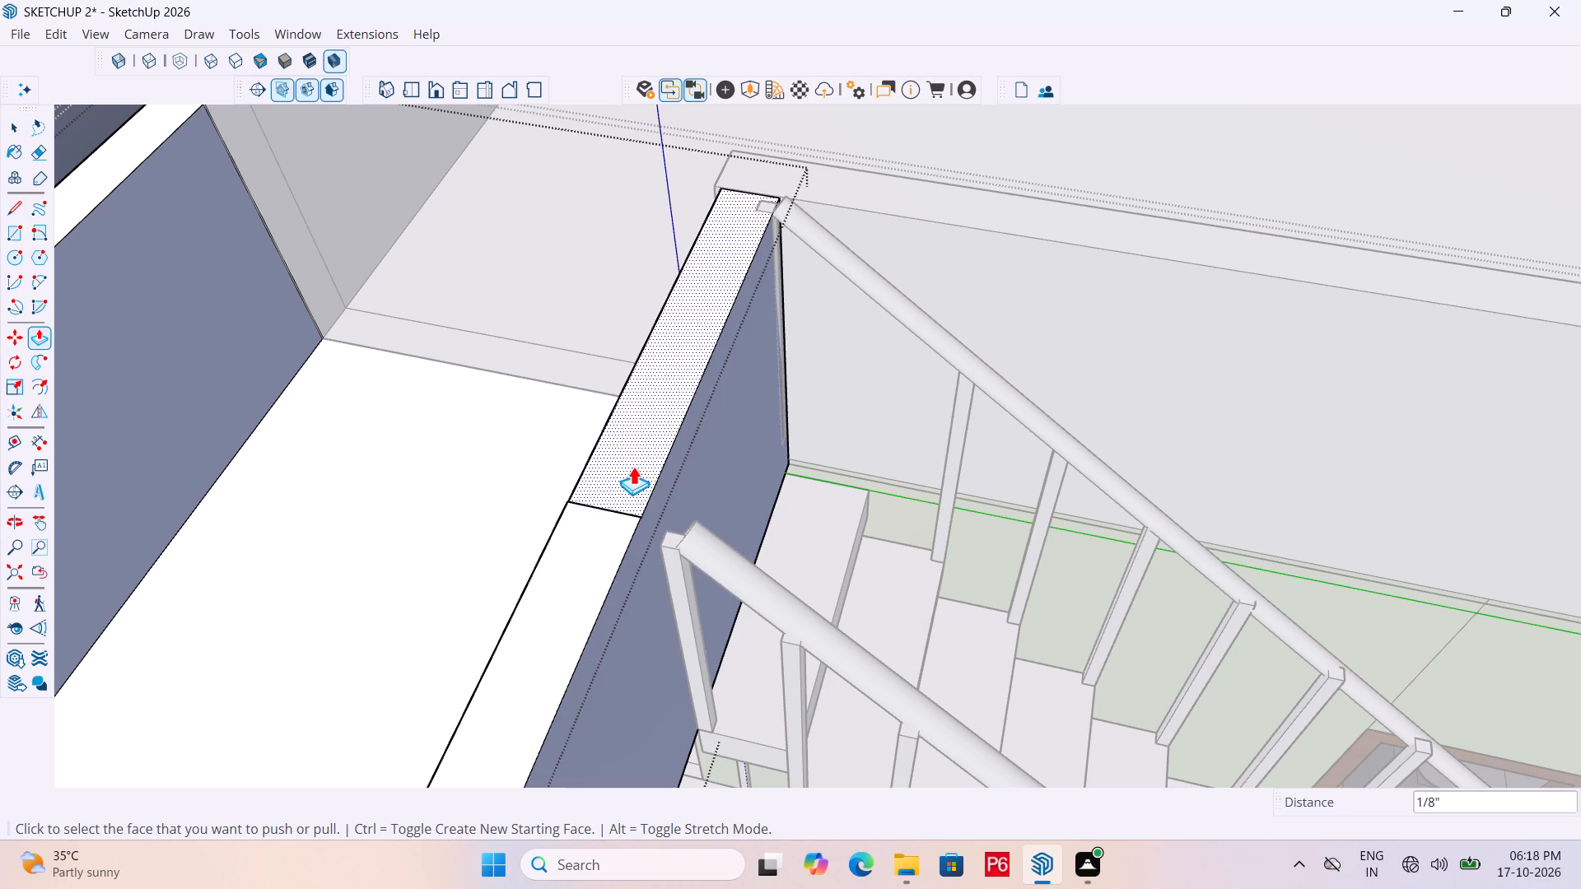
pyautogui.click(631, 461)
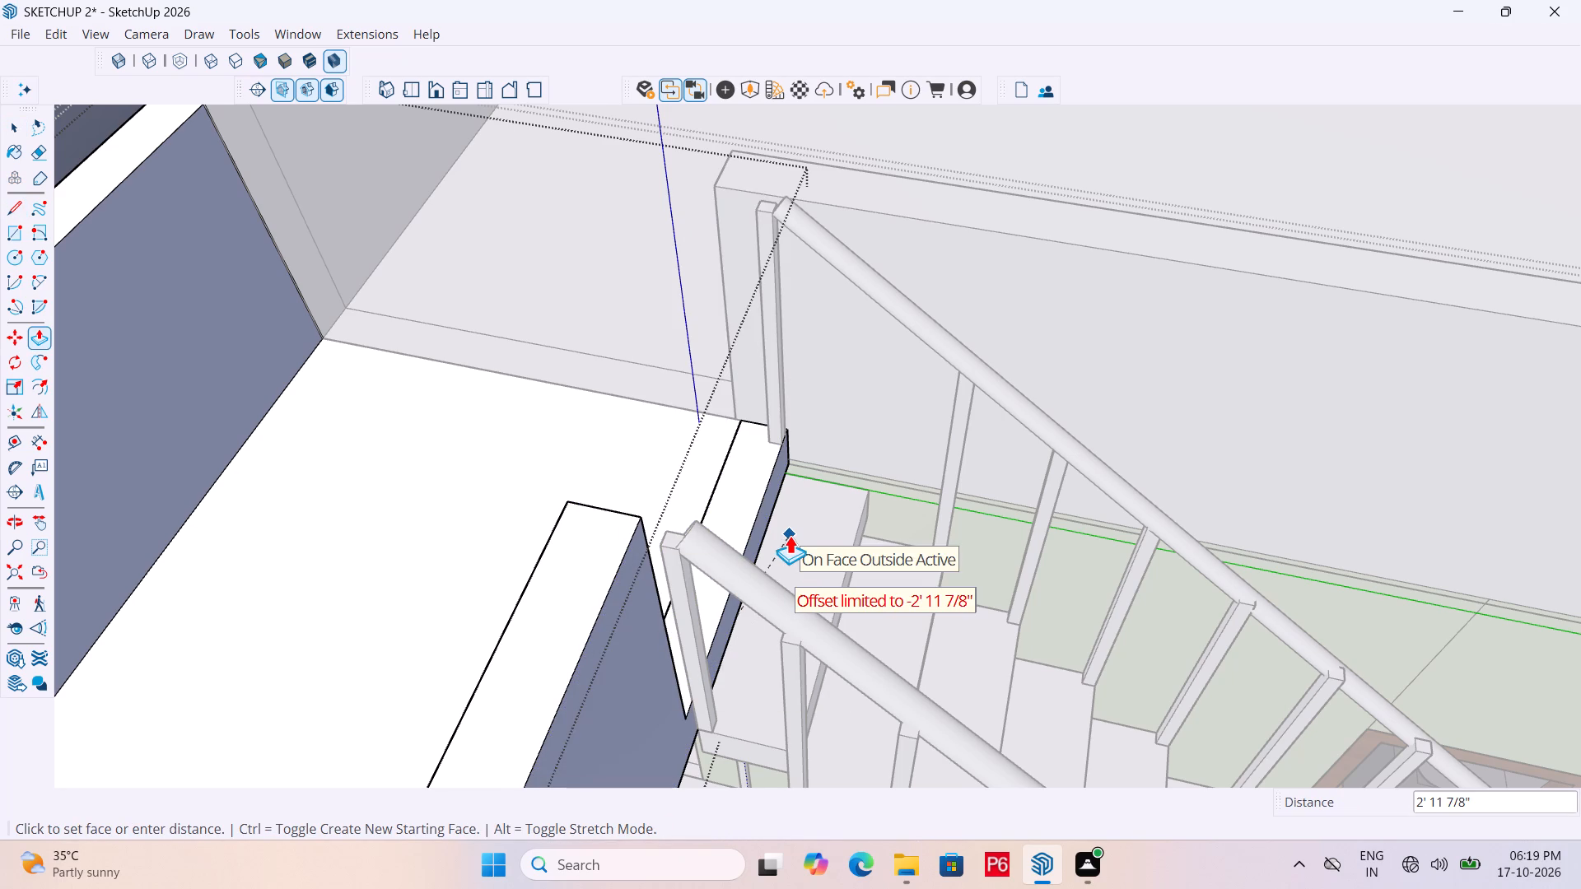
pyautogui.click(790, 534)
pyautogui.scroll(-2, 654, 517)
pyautogui.moveTo(639, 525); pyautogui.dragTo(161, 423, button='middle')
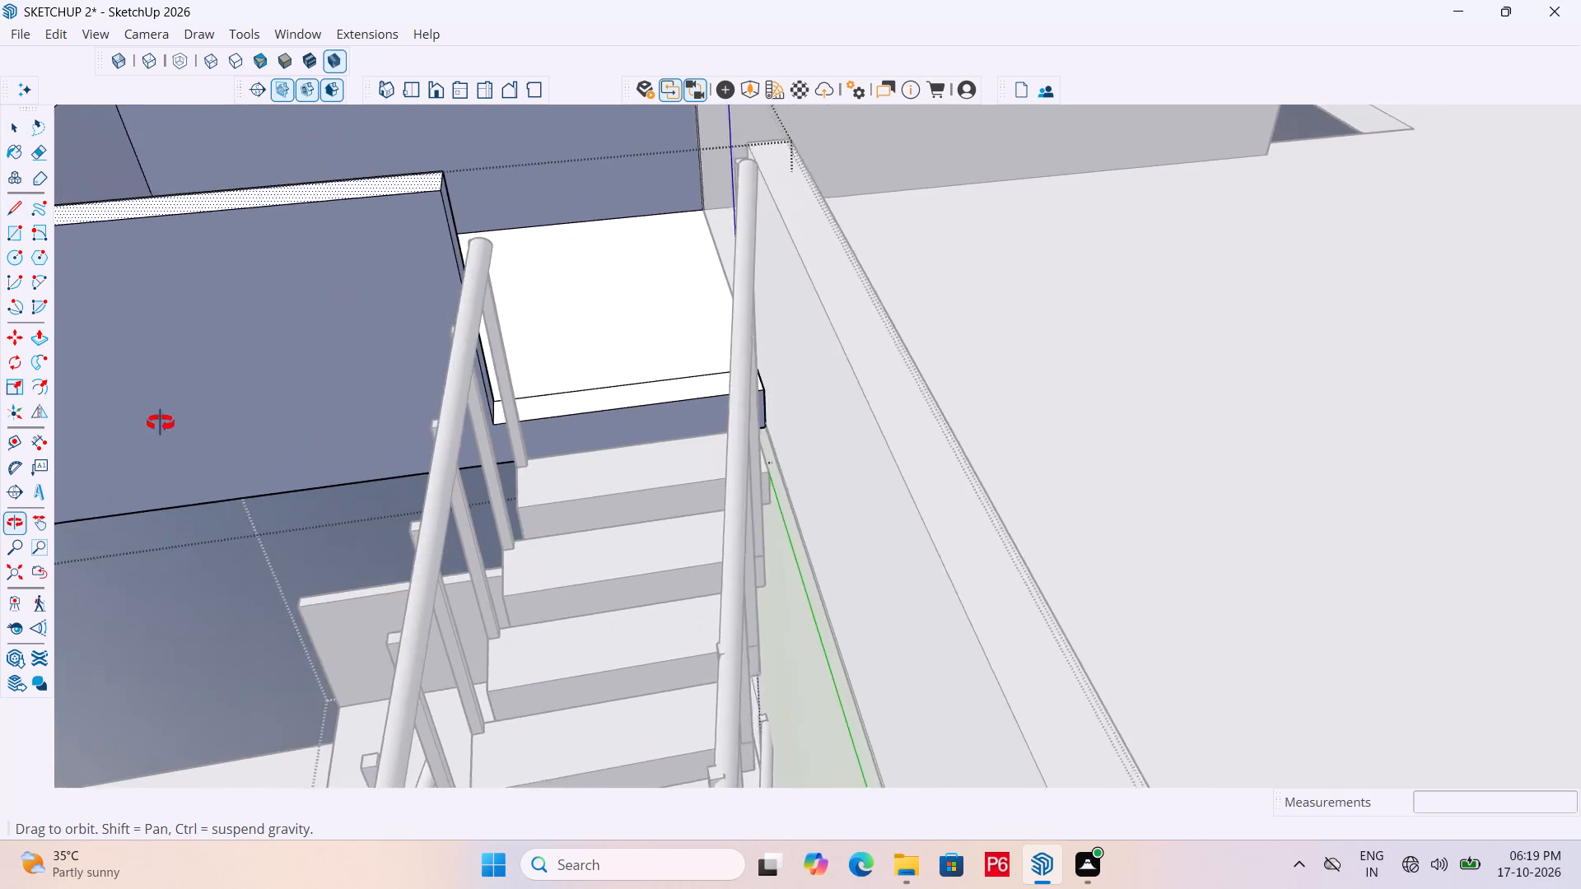
pyautogui.moveTo(161, 423); pyautogui.dragTo(1116, 446, button='middle')
pyautogui.scroll(-7, 541, 423)
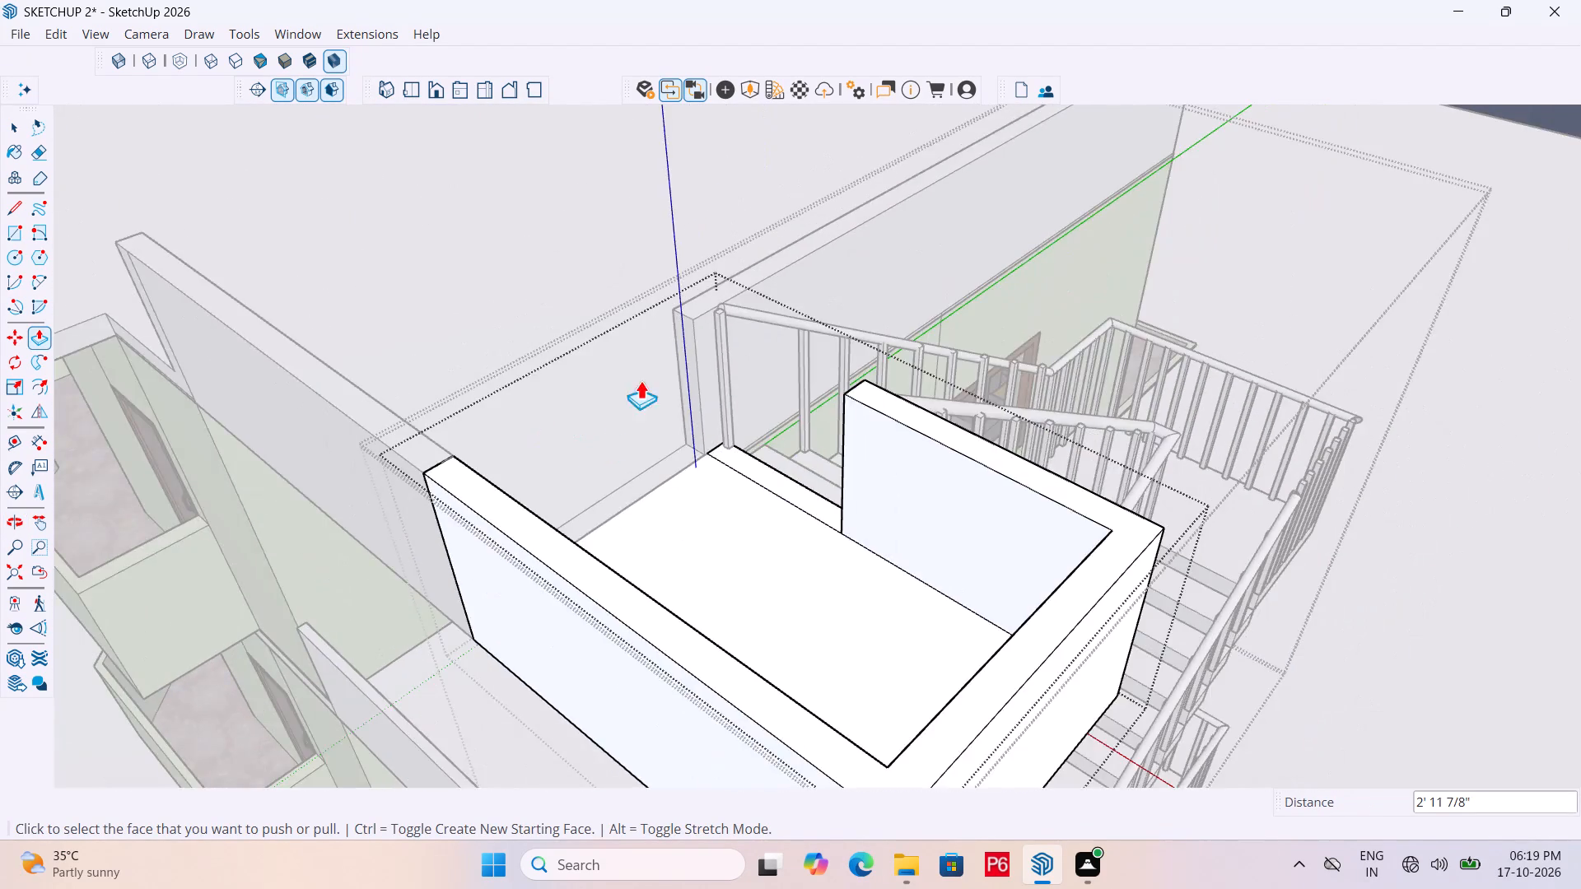
pyautogui.scroll(-4, 641, 380)
pyautogui.hotkey('ctrl', 's')
pyautogui.scroll(-5, 672, 373)
pyautogui.press('space')
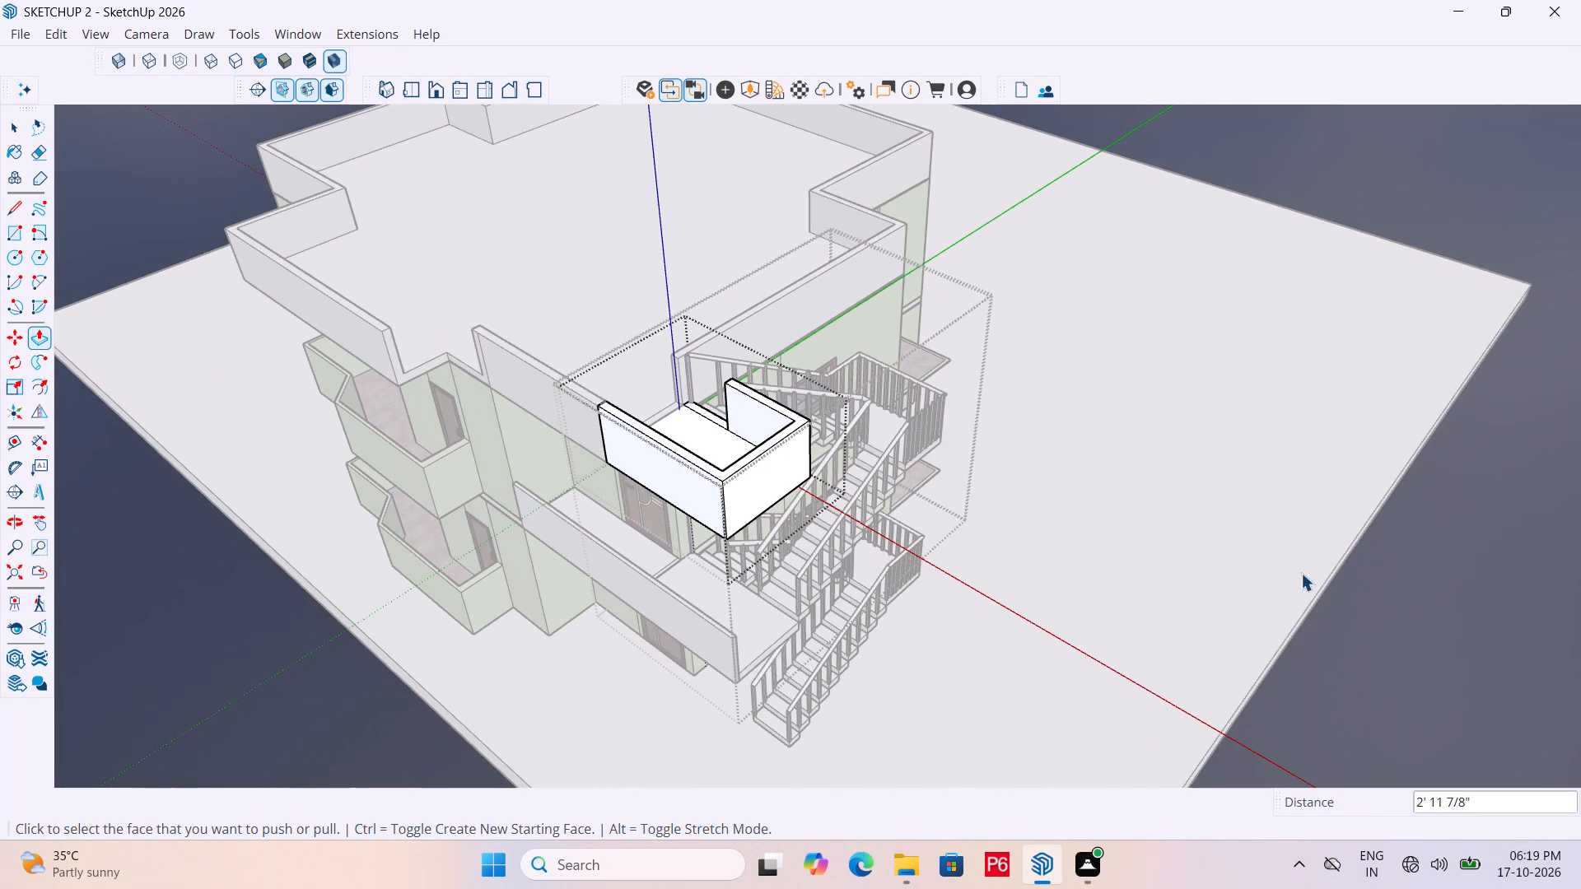
# Close the landing slab's group and the staircase group to return to the whole model.
pyautogui.click(1411, 634)
pyautogui.doubleClick(1479, 593)
pyautogui.tripleClick(1467, 583)
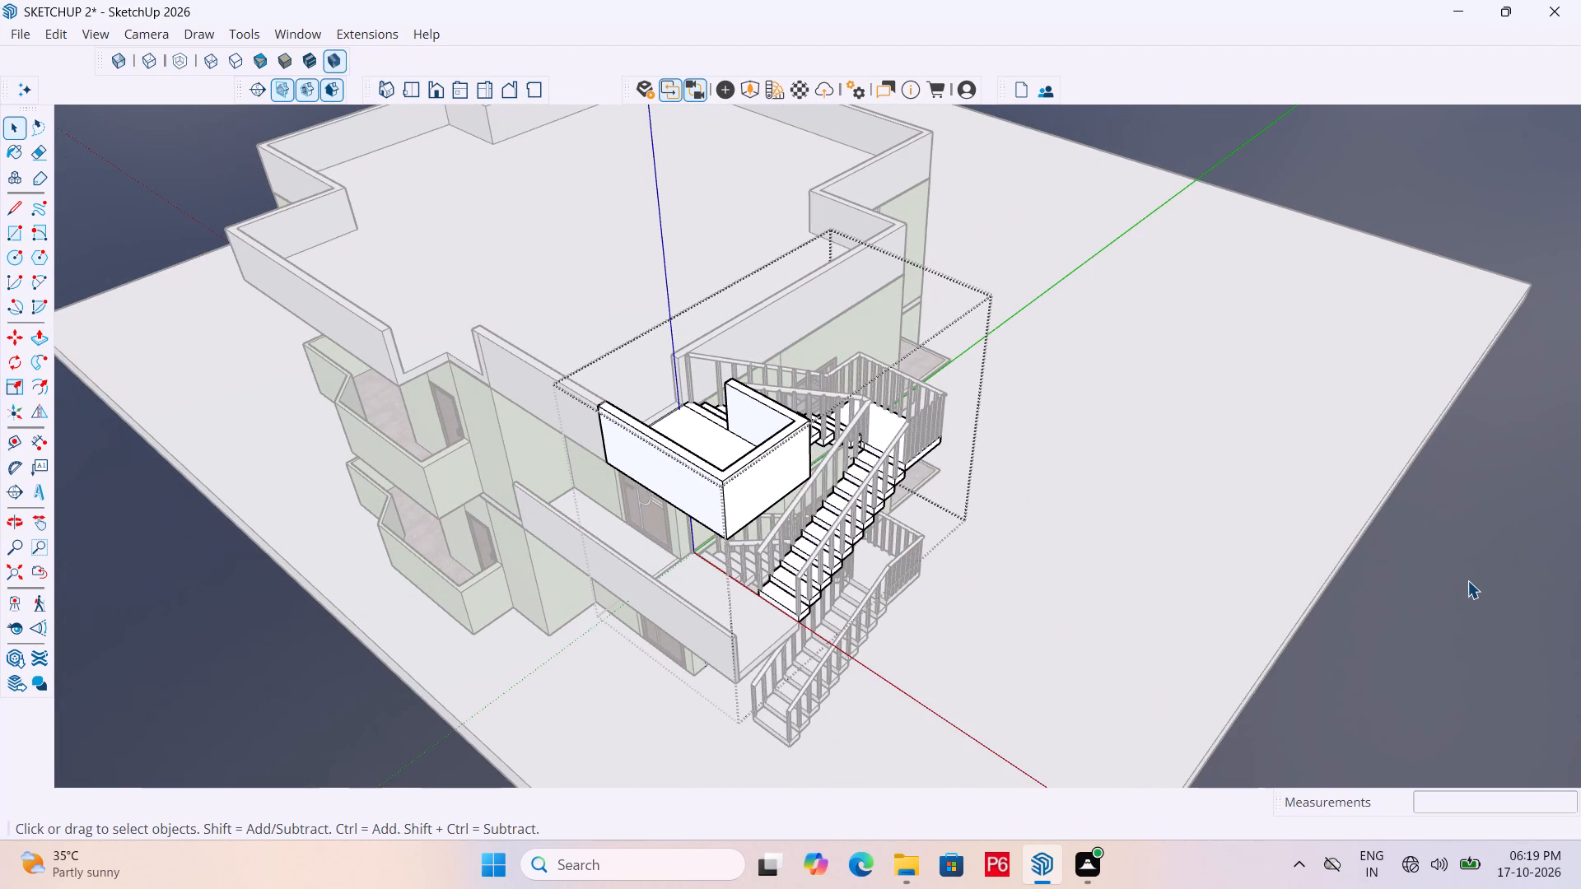
pyautogui.doubleClick(1469, 579)
pyautogui.click(1472, 567)
# Examine the building's exterior from several sides, checking the roof parapets, balconies and staircase.
pyautogui.moveTo(618, 487); pyautogui.dragTo(677, 300, button='middle')
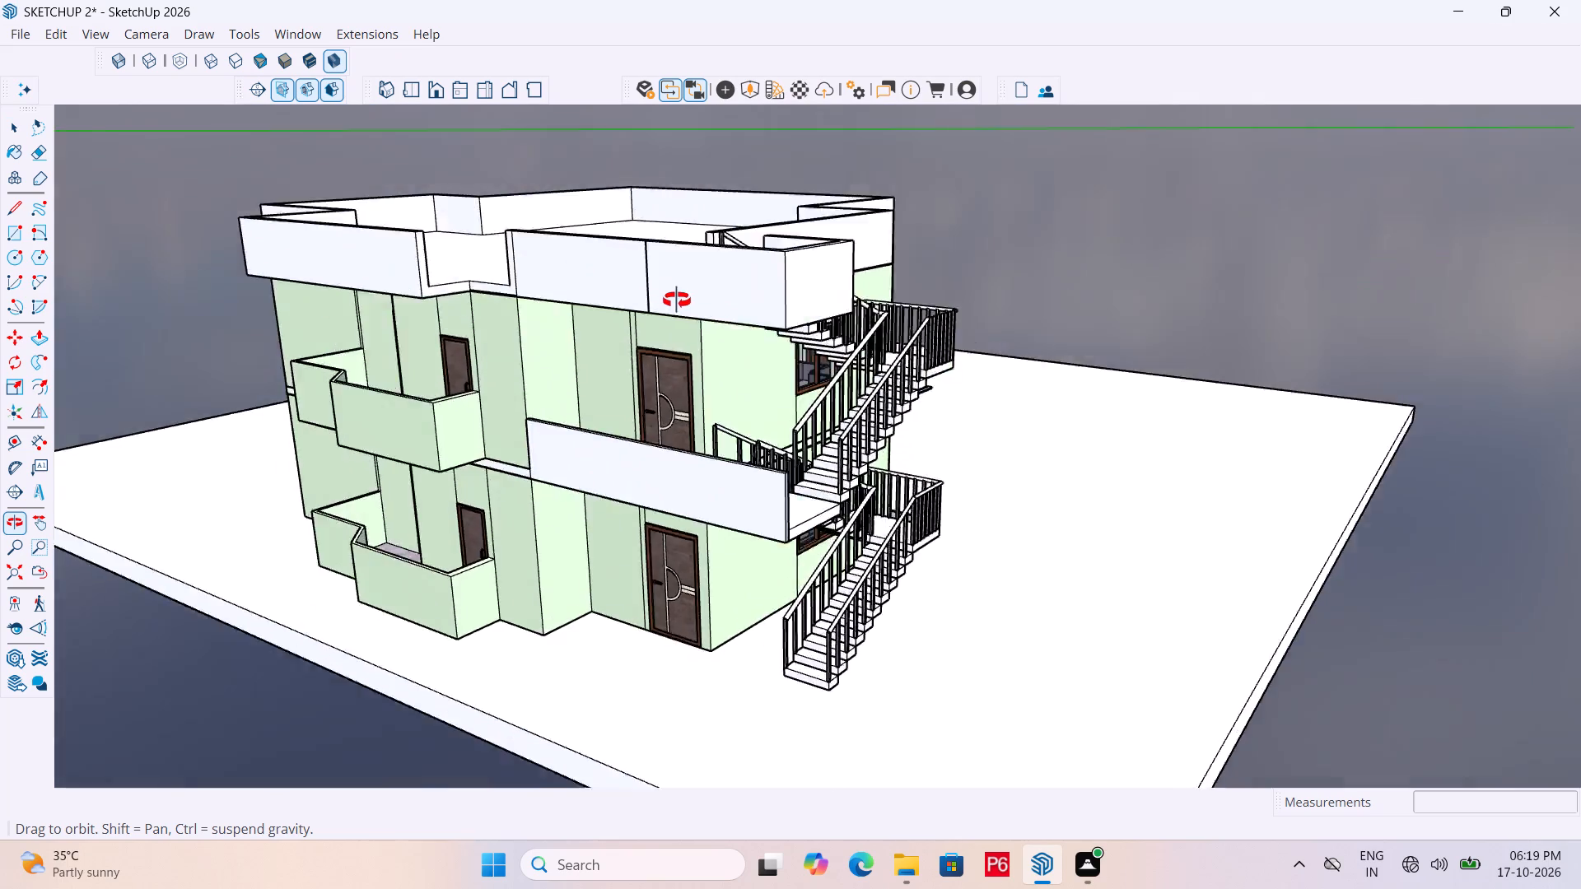
pyautogui.moveTo(677, 300); pyautogui.dragTo(1039, 215, button='middle')
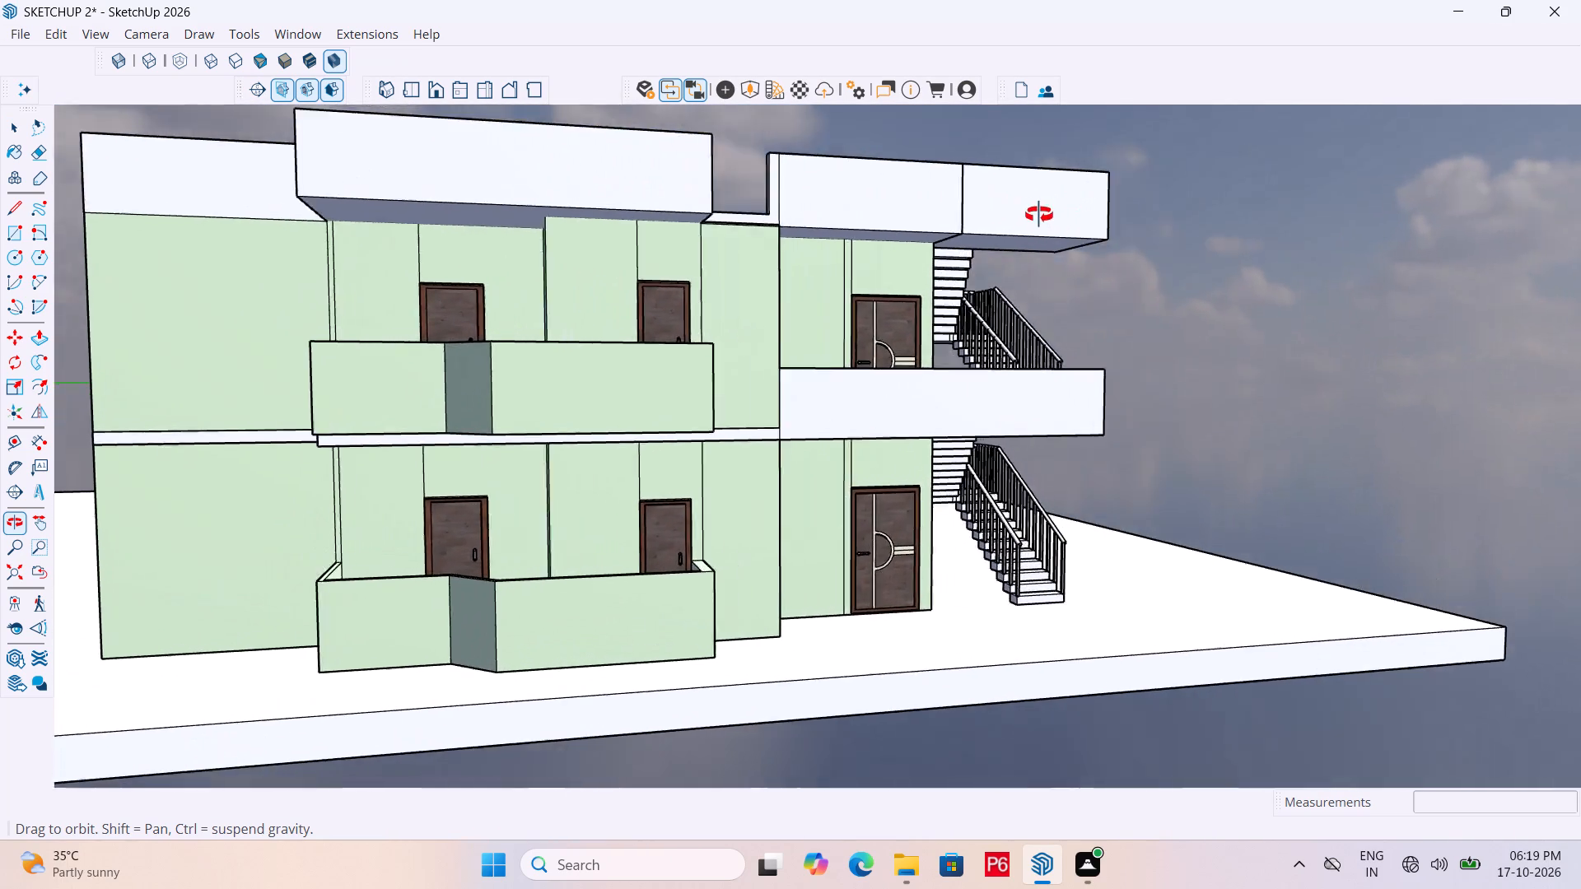
pyautogui.moveTo(1039, 215); pyautogui.dragTo(916, 227, button='middle')
pyautogui.scroll(-3, 1063, 263)
pyautogui.moveTo(863, 286); pyautogui.dragTo(731, 286, button='middle')
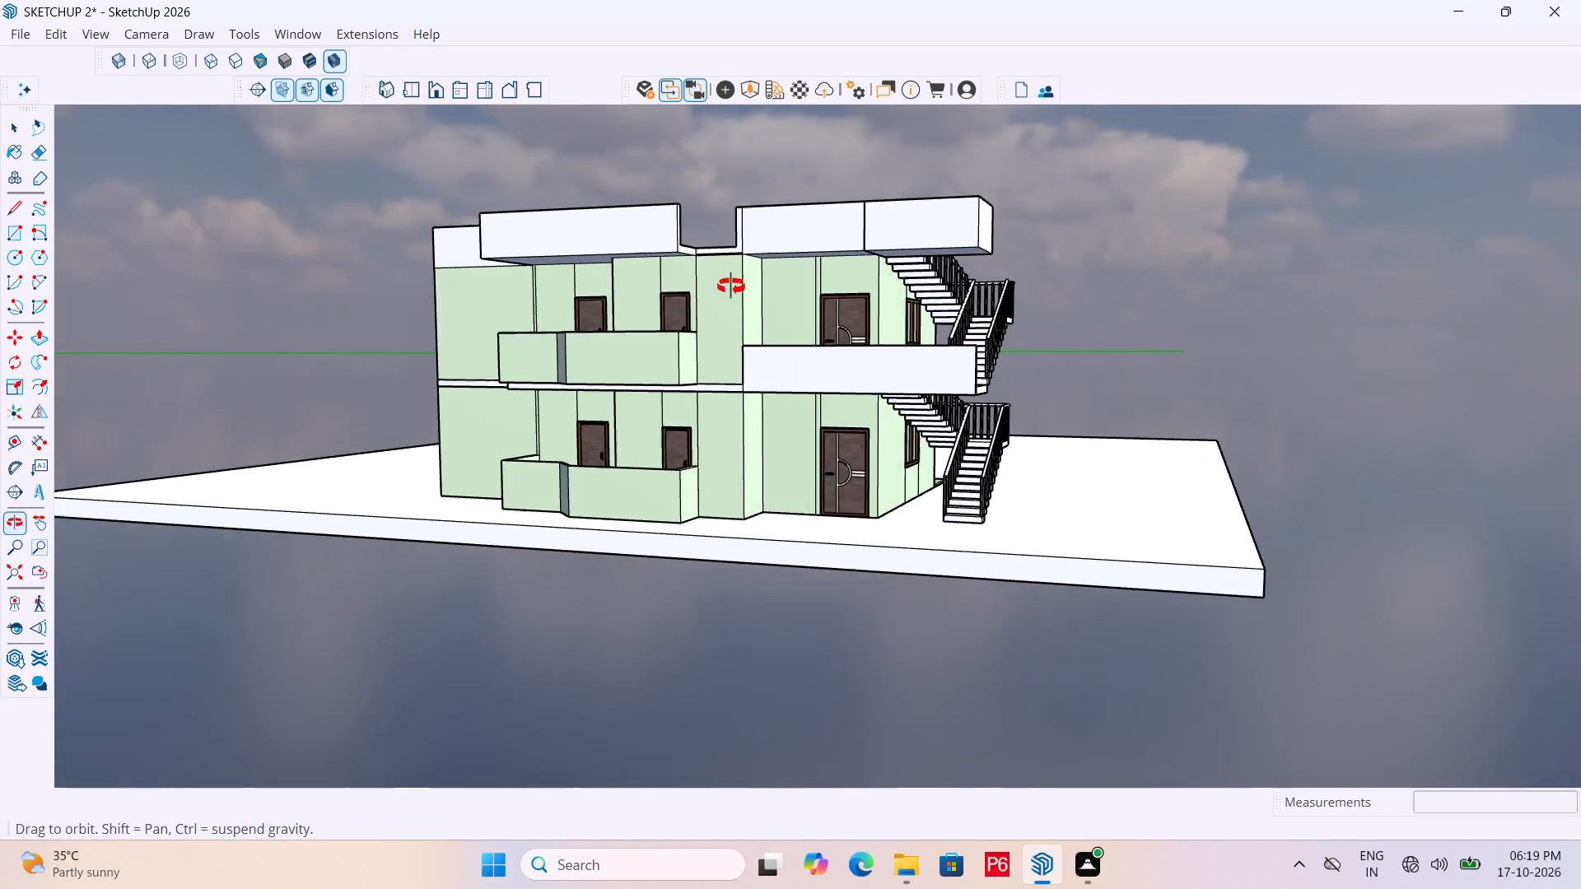
pyautogui.moveTo(731, 286); pyautogui.dragTo(837, 416, button='middle')
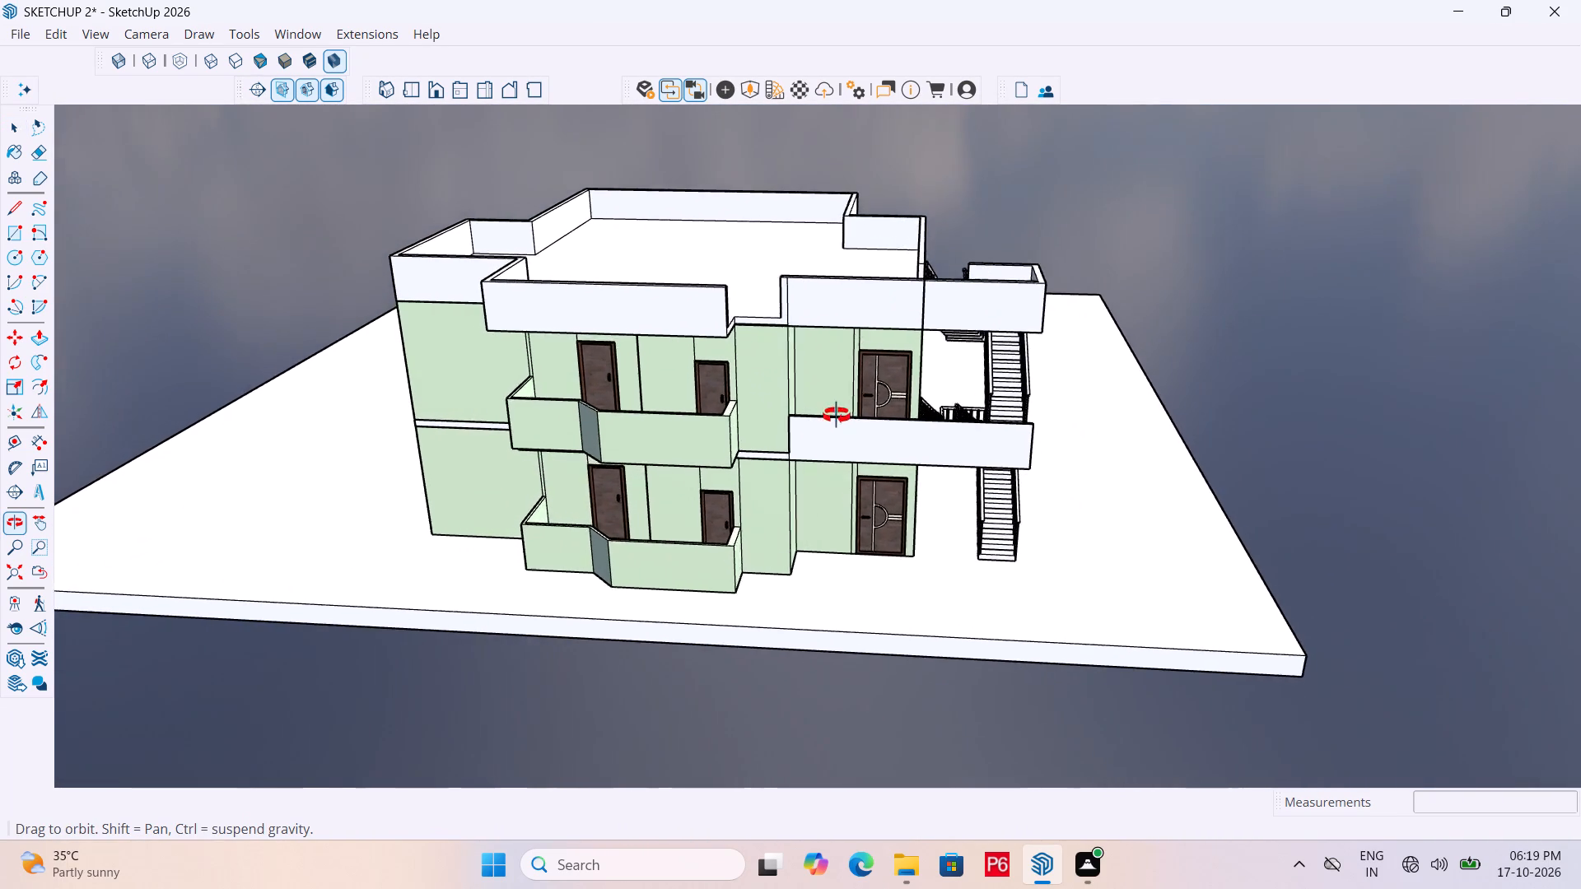
pyautogui.moveTo(837, 416); pyautogui.dragTo(1123, 340, button='middle')
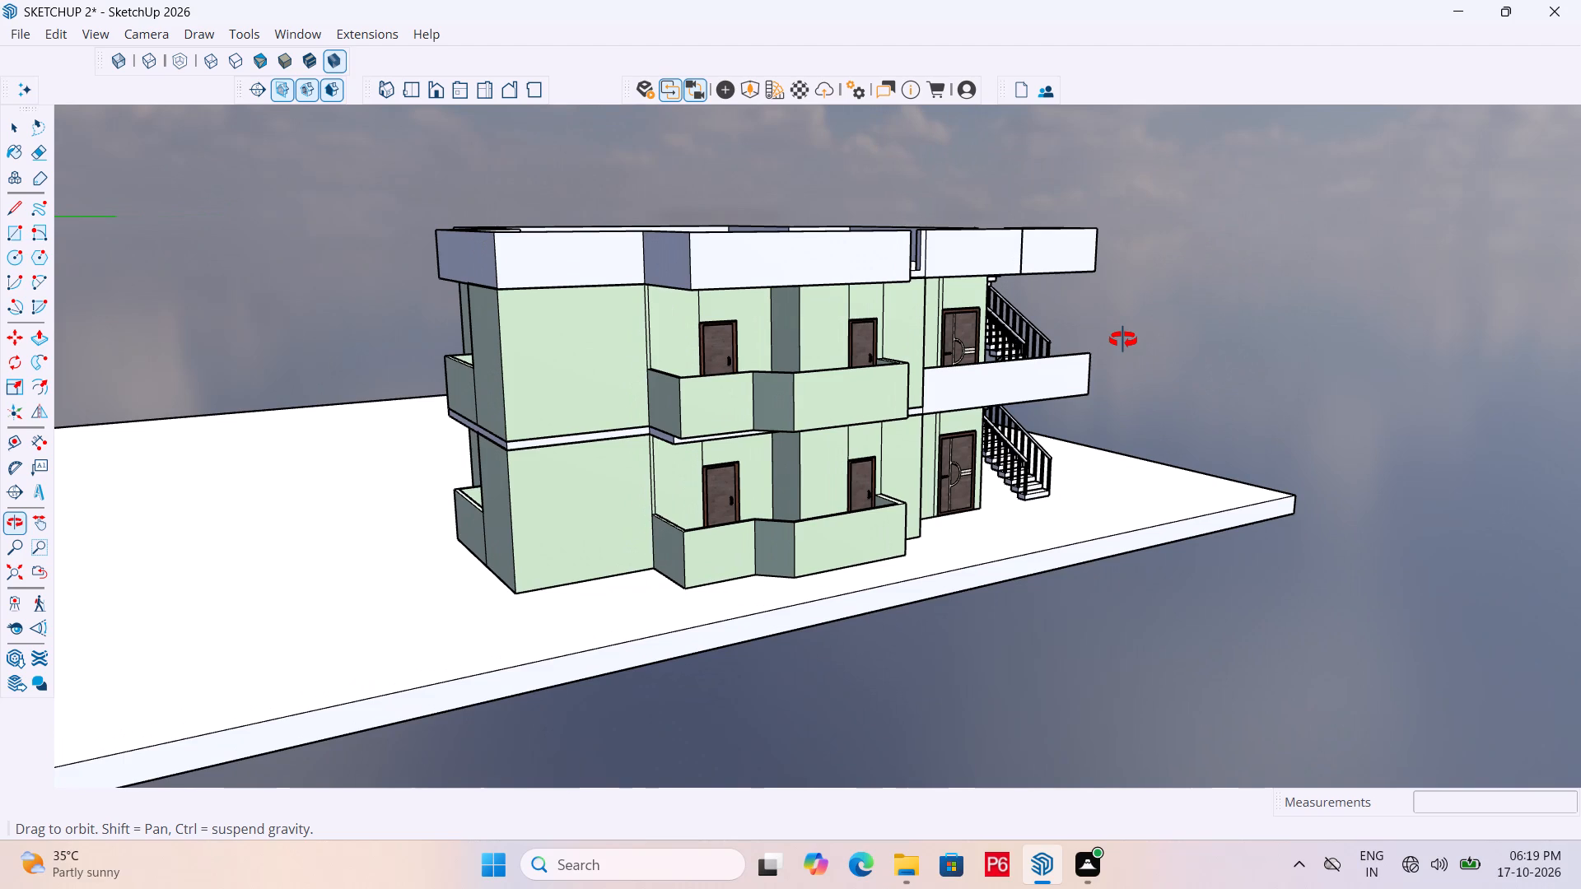
pyautogui.moveTo(1123, 340); pyautogui.dragTo(593, 389, button='middle')
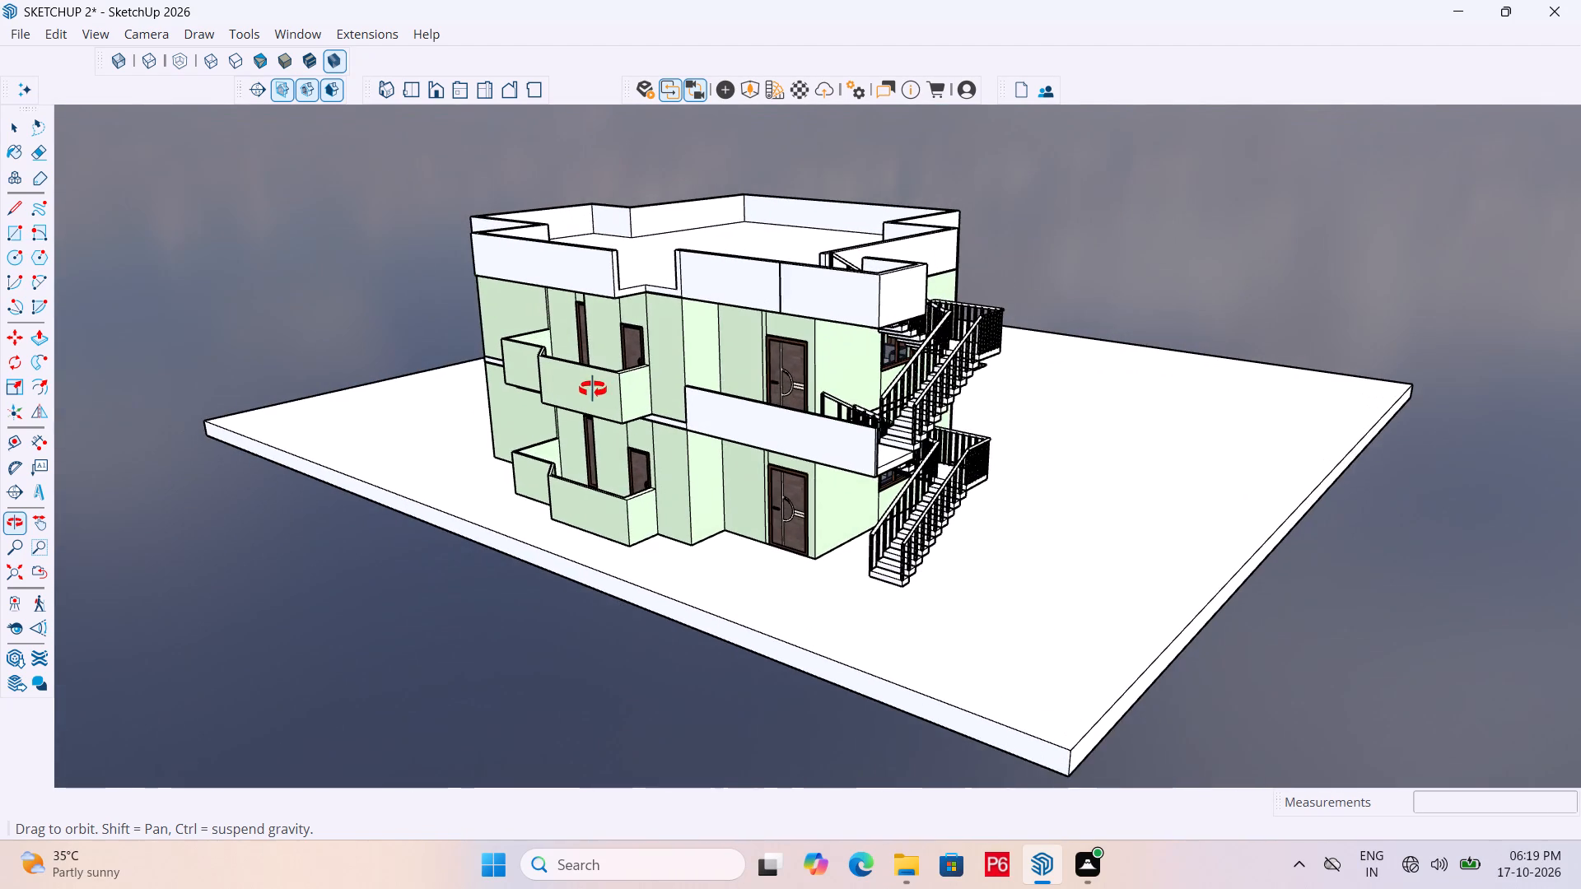
pyautogui.moveTo(593, 389); pyautogui.dragTo(595, 389, button='middle')
pyautogui.moveTo(632, 216); pyautogui.dragTo(468, 248, button='middle')
pyautogui.moveTo(557, 235); pyautogui.dragTo(655, 240, button='middle')
# Open the roof group and Push/Pull the exposed parapet end beside the roof's front gap to the edge of the slab.
pyautogui.scroll(5, 582, 230)
pyautogui.moveTo(784, 286); pyautogui.dragTo(590, 308, button='middle')
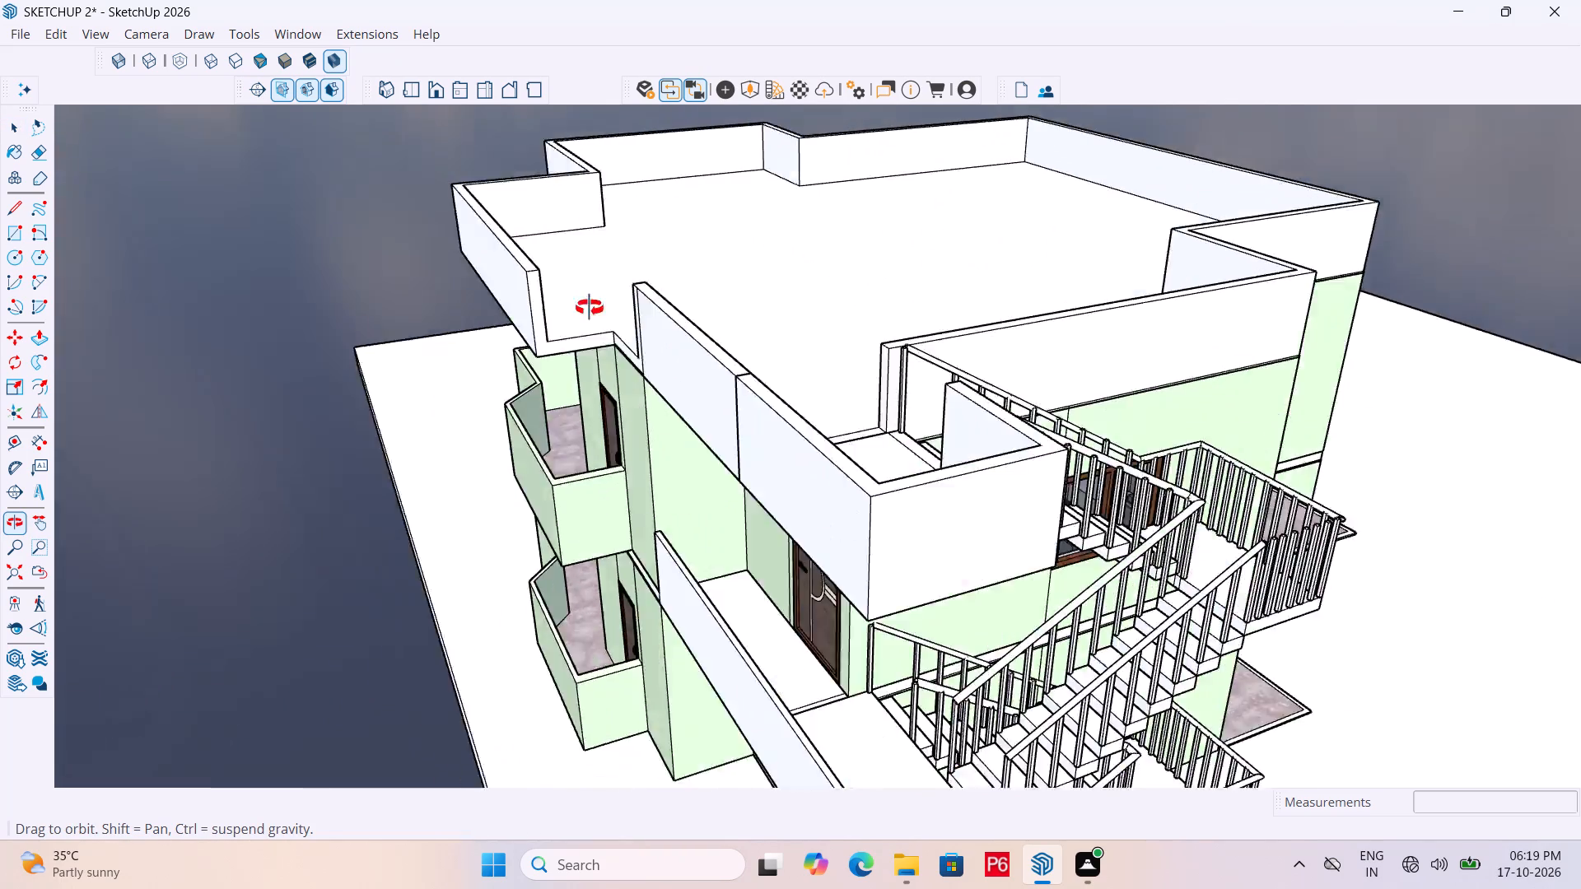
pyautogui.moveTo(590, 308); pyautogui.dragTo(1338, 467, button='middle')
pyautogui.scroll(4, 1229, 394)
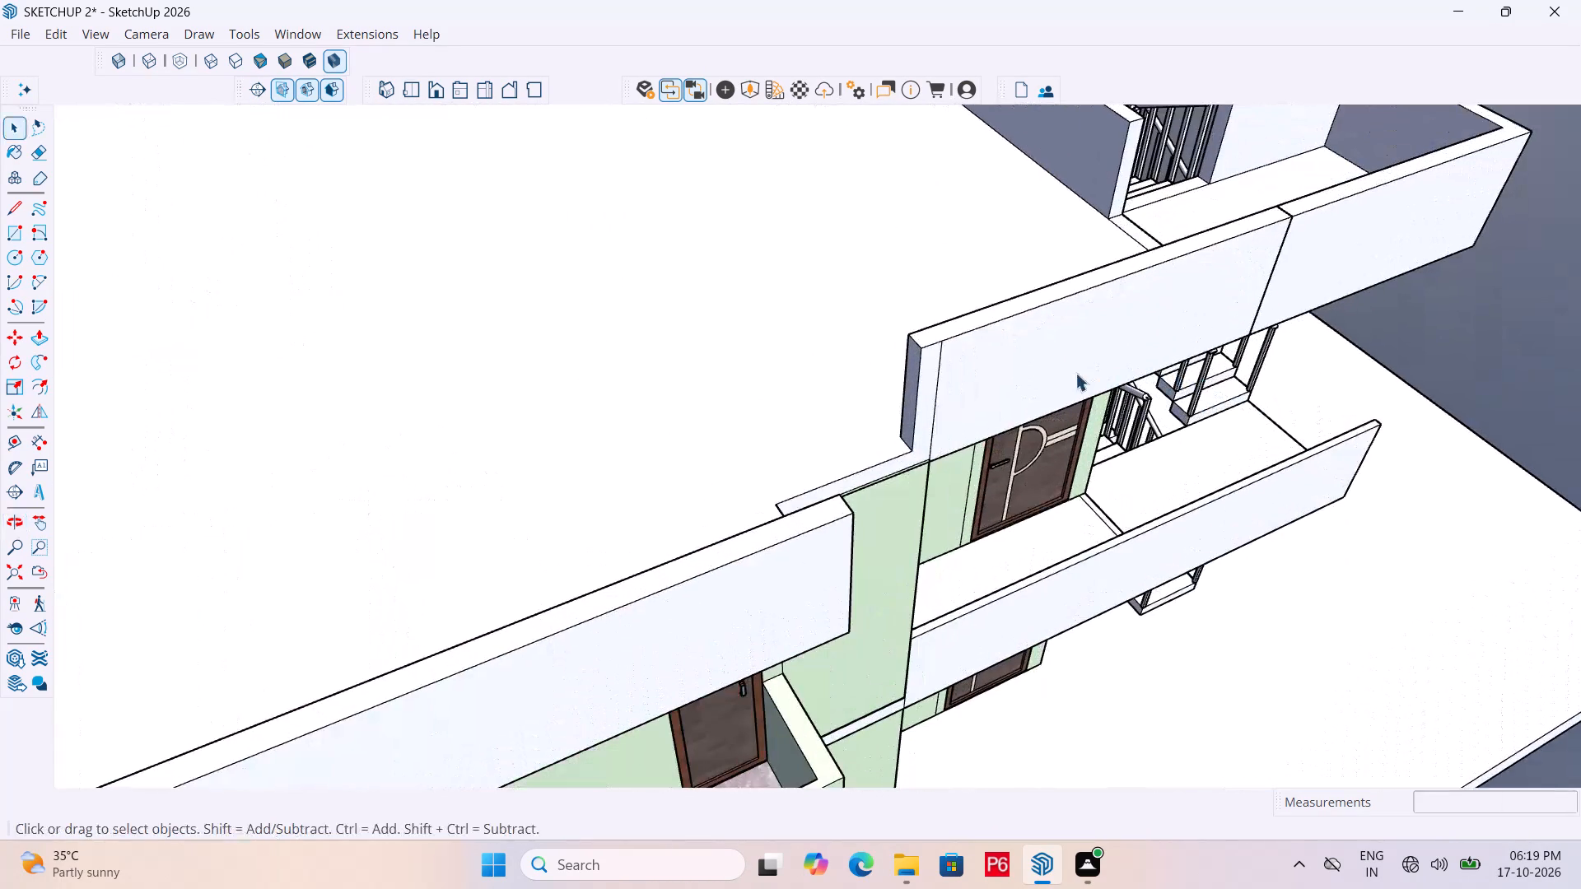
pyautogui.click(912, 403)
pyautogui.click(912, 397)
pyautogui.scroll(5, 909, 384)
pyautogui.doubleClick(913, 379)
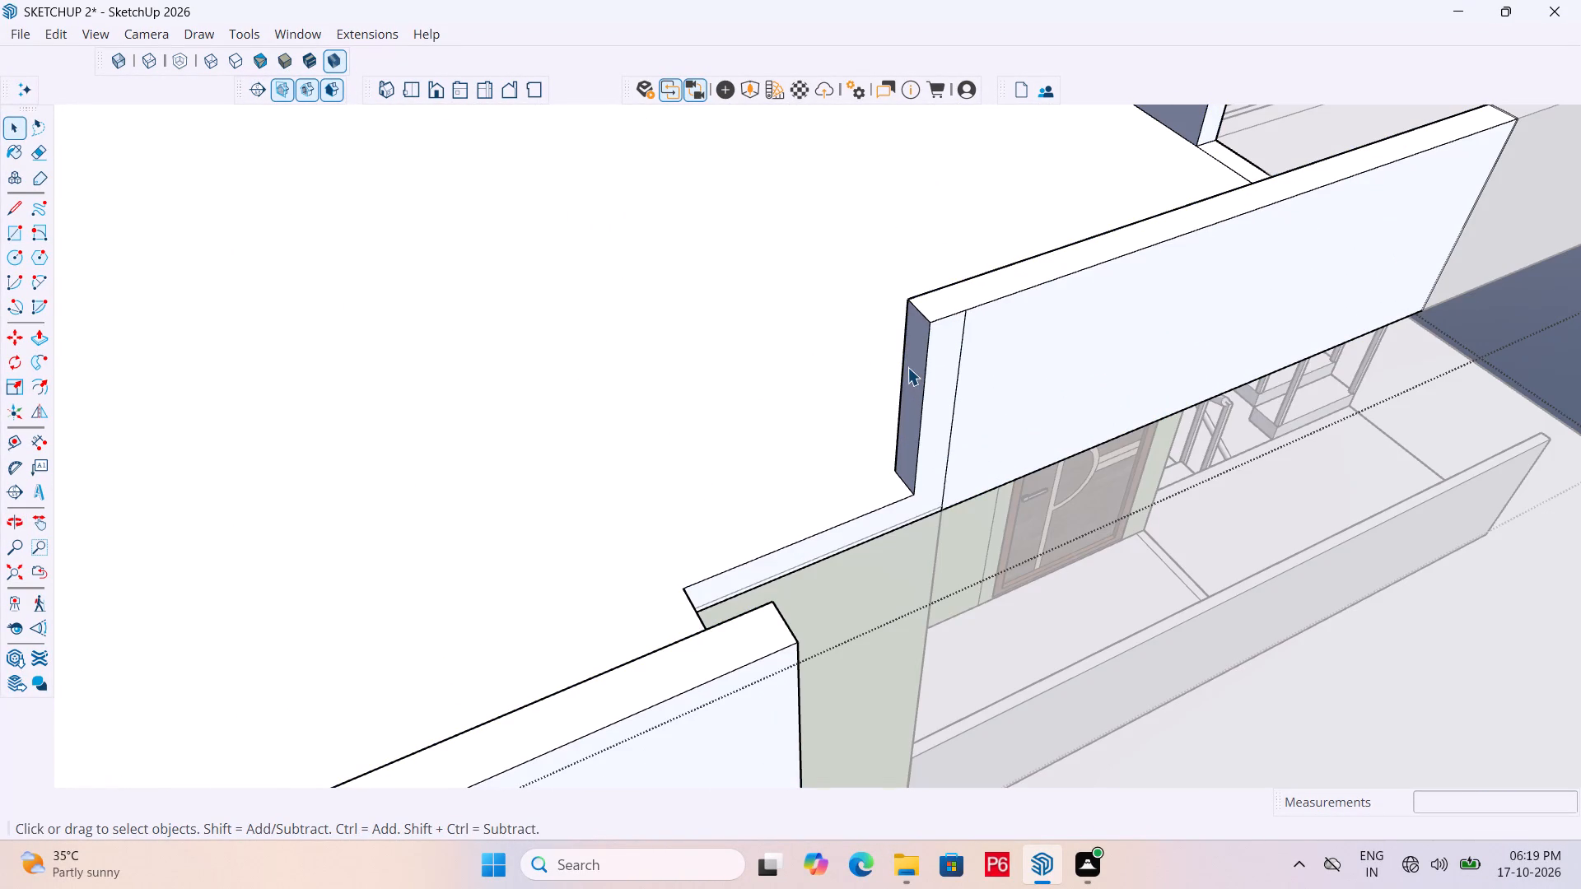
pyautogui.doubleClick(911, 365)
pyautogui.doubleClick(913, 363)
pyautogui.click(913, 363)
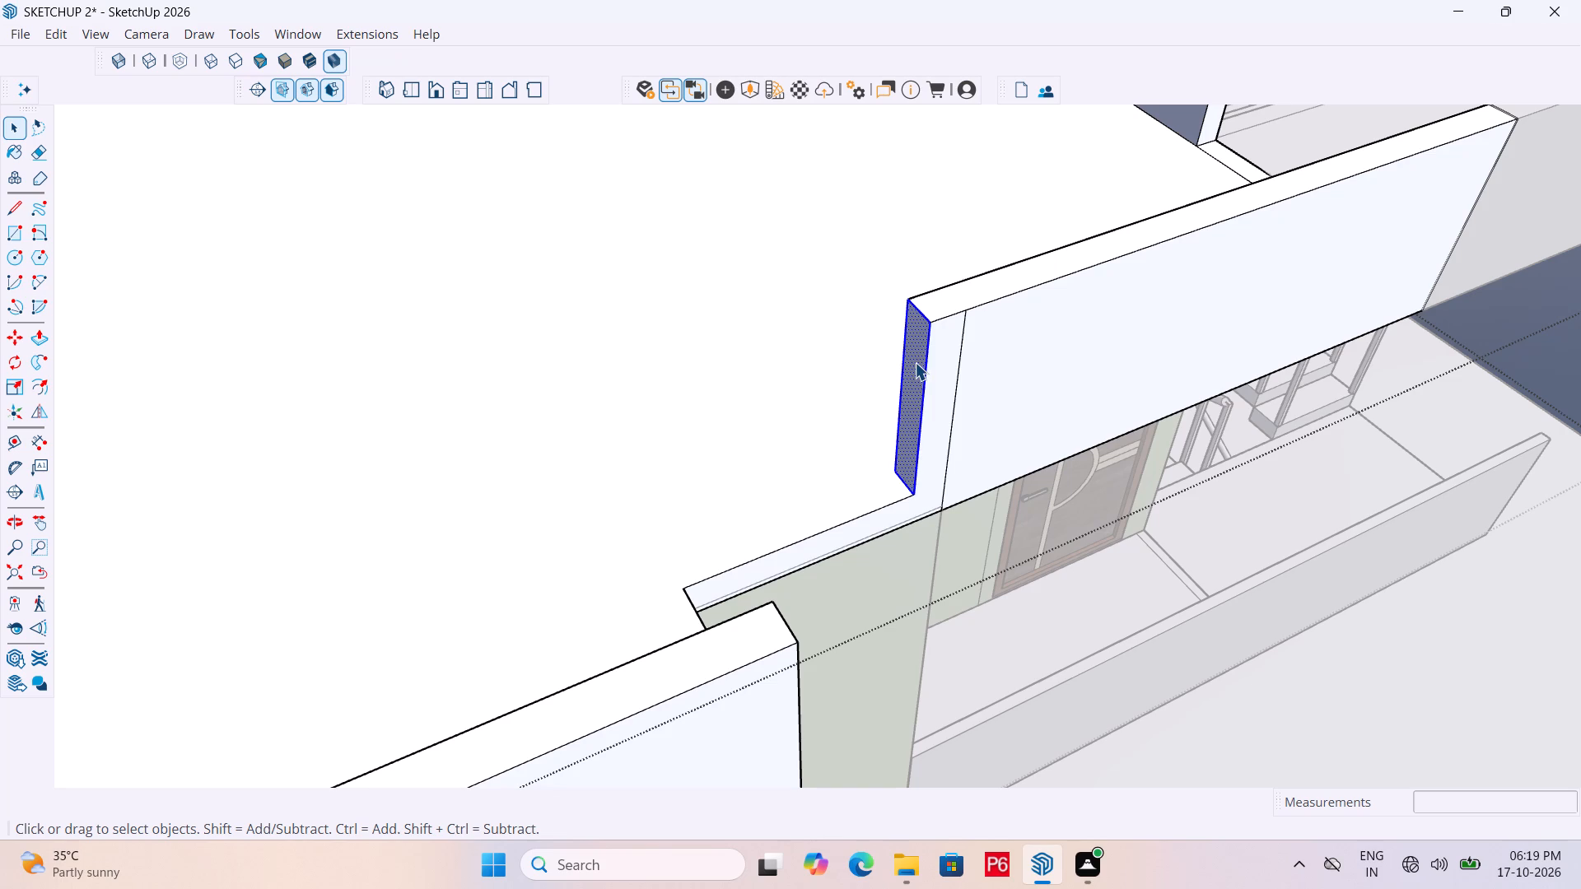
pyautogui.press('p')
pyautogui.click(917, 360)
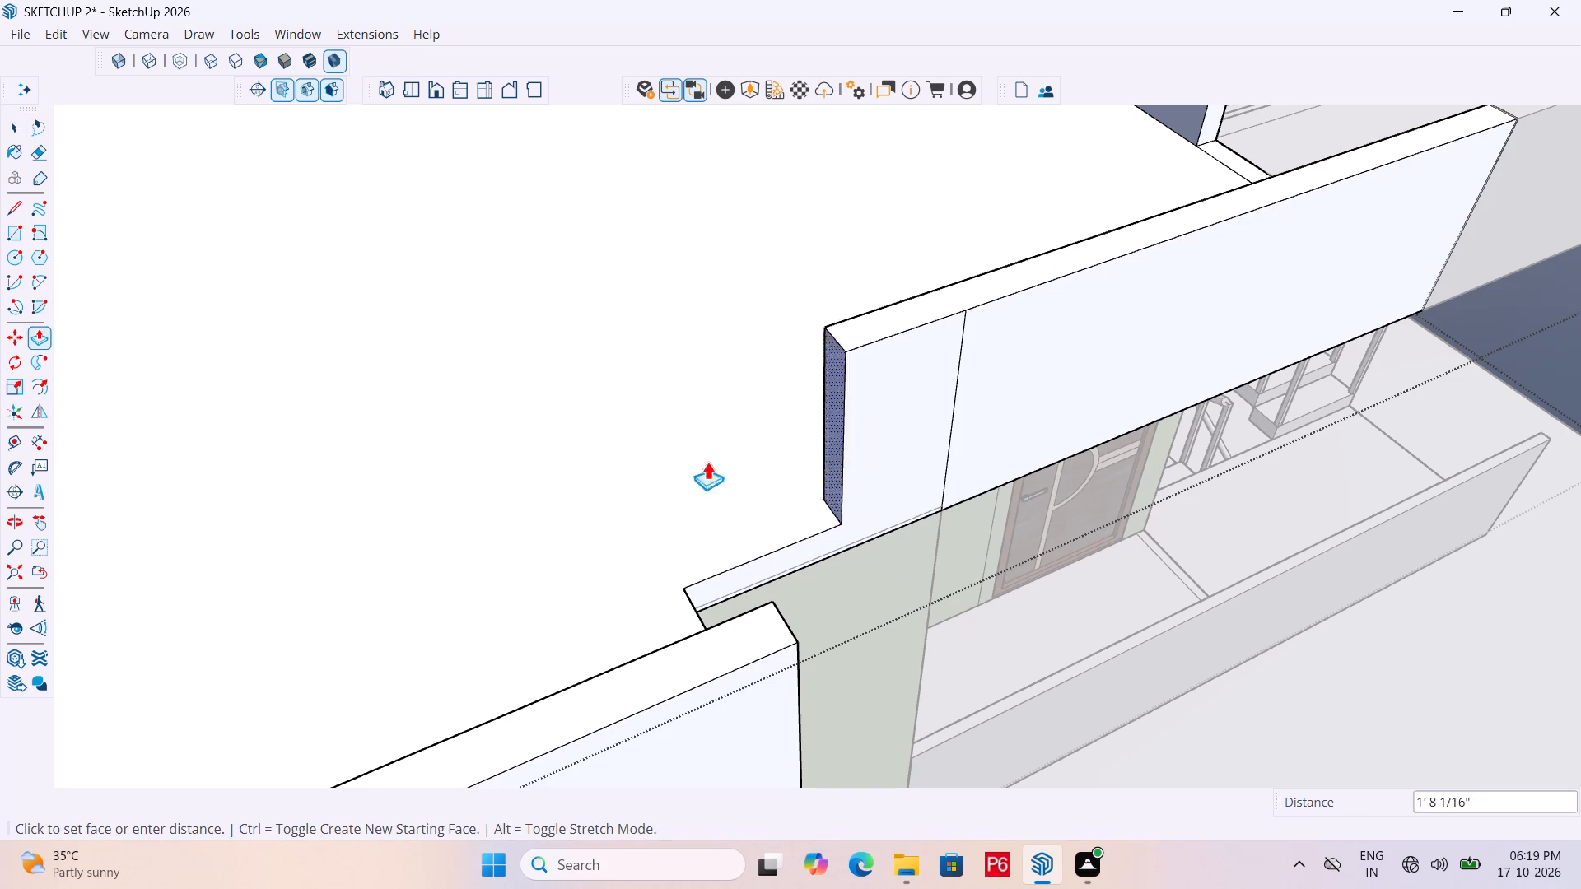
pyautogui.moveTo(691, 600); pyautogui.dragTo(696, 591)
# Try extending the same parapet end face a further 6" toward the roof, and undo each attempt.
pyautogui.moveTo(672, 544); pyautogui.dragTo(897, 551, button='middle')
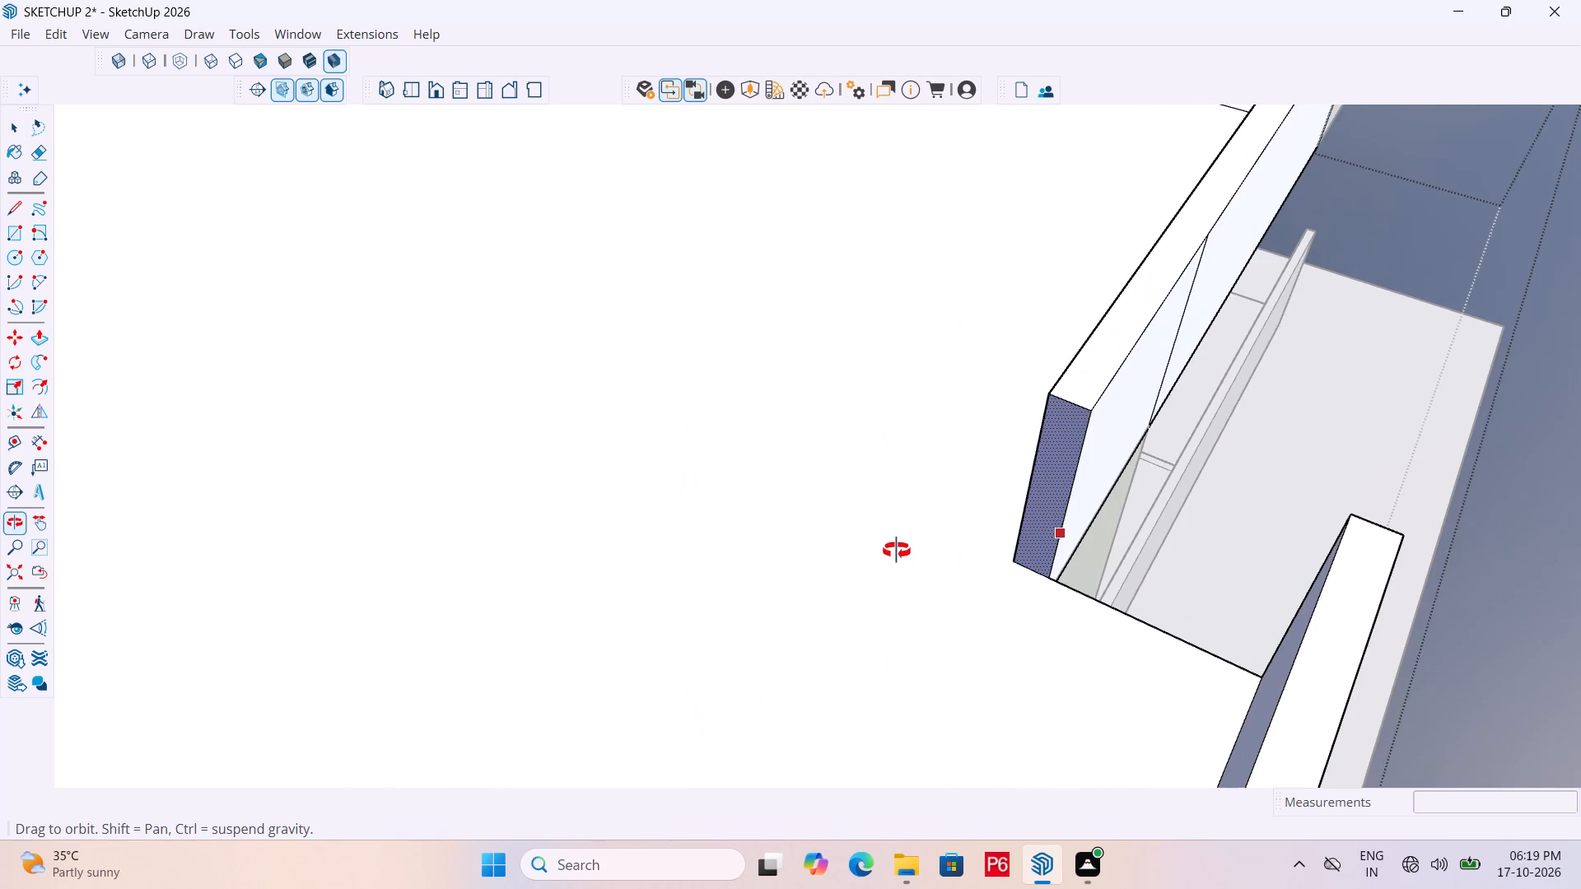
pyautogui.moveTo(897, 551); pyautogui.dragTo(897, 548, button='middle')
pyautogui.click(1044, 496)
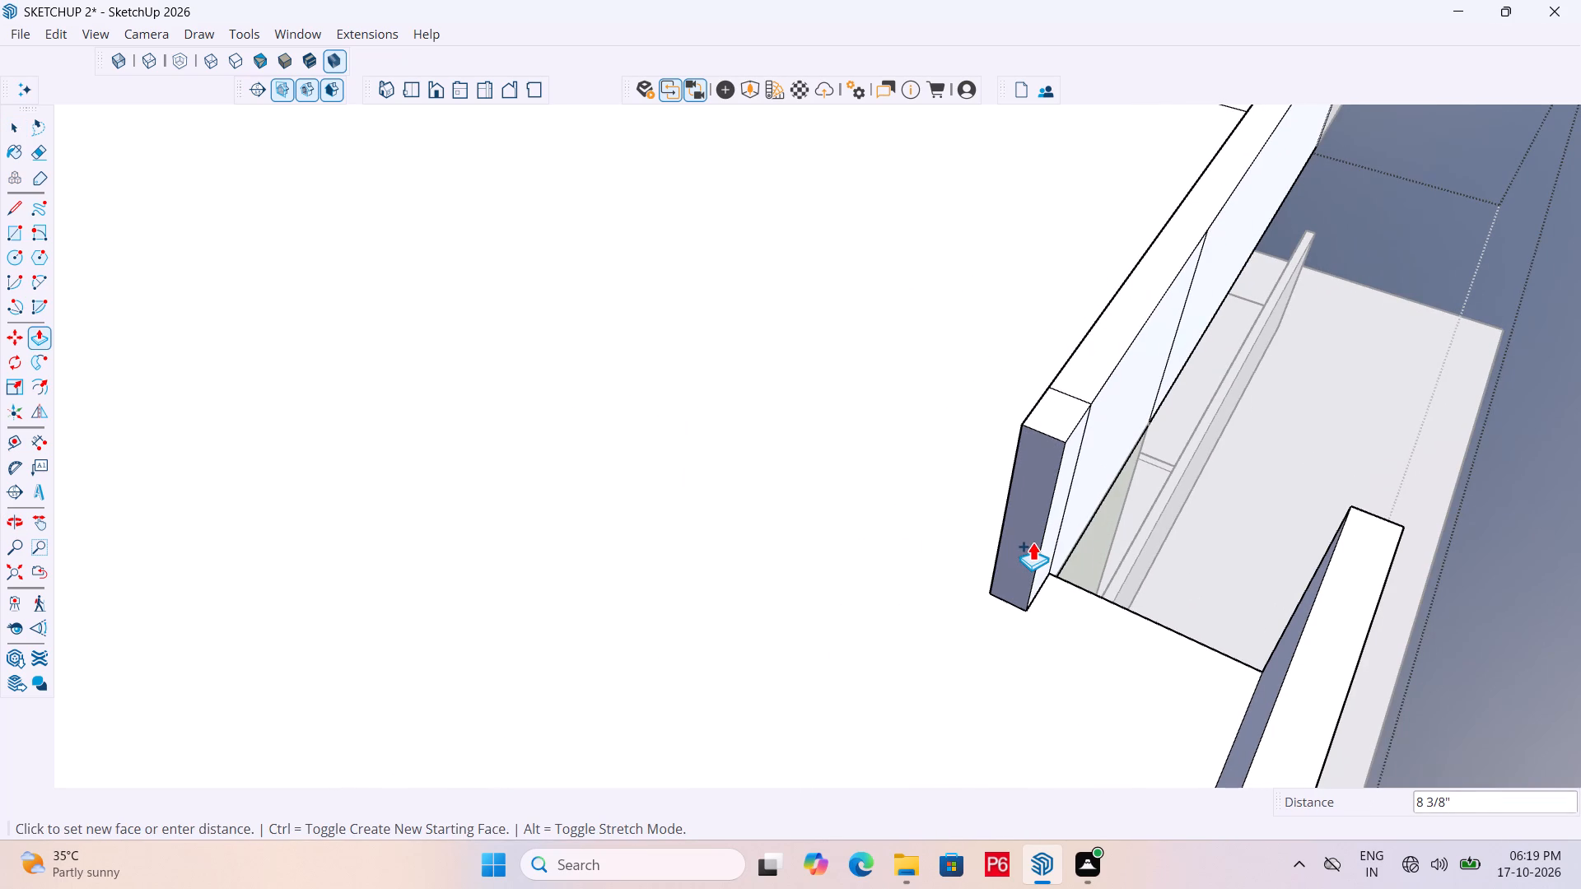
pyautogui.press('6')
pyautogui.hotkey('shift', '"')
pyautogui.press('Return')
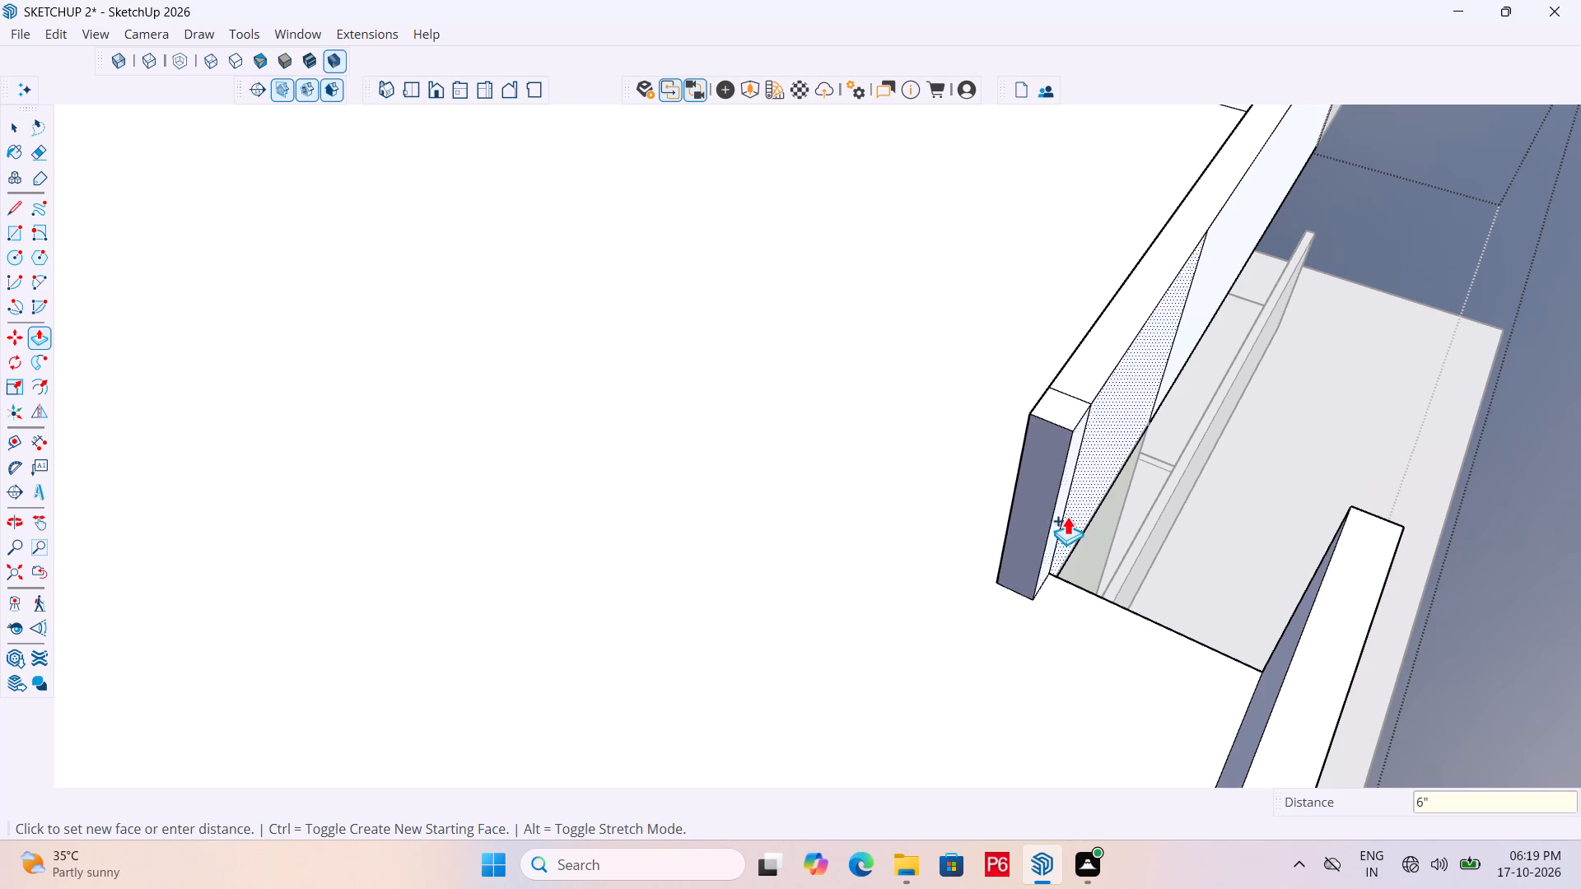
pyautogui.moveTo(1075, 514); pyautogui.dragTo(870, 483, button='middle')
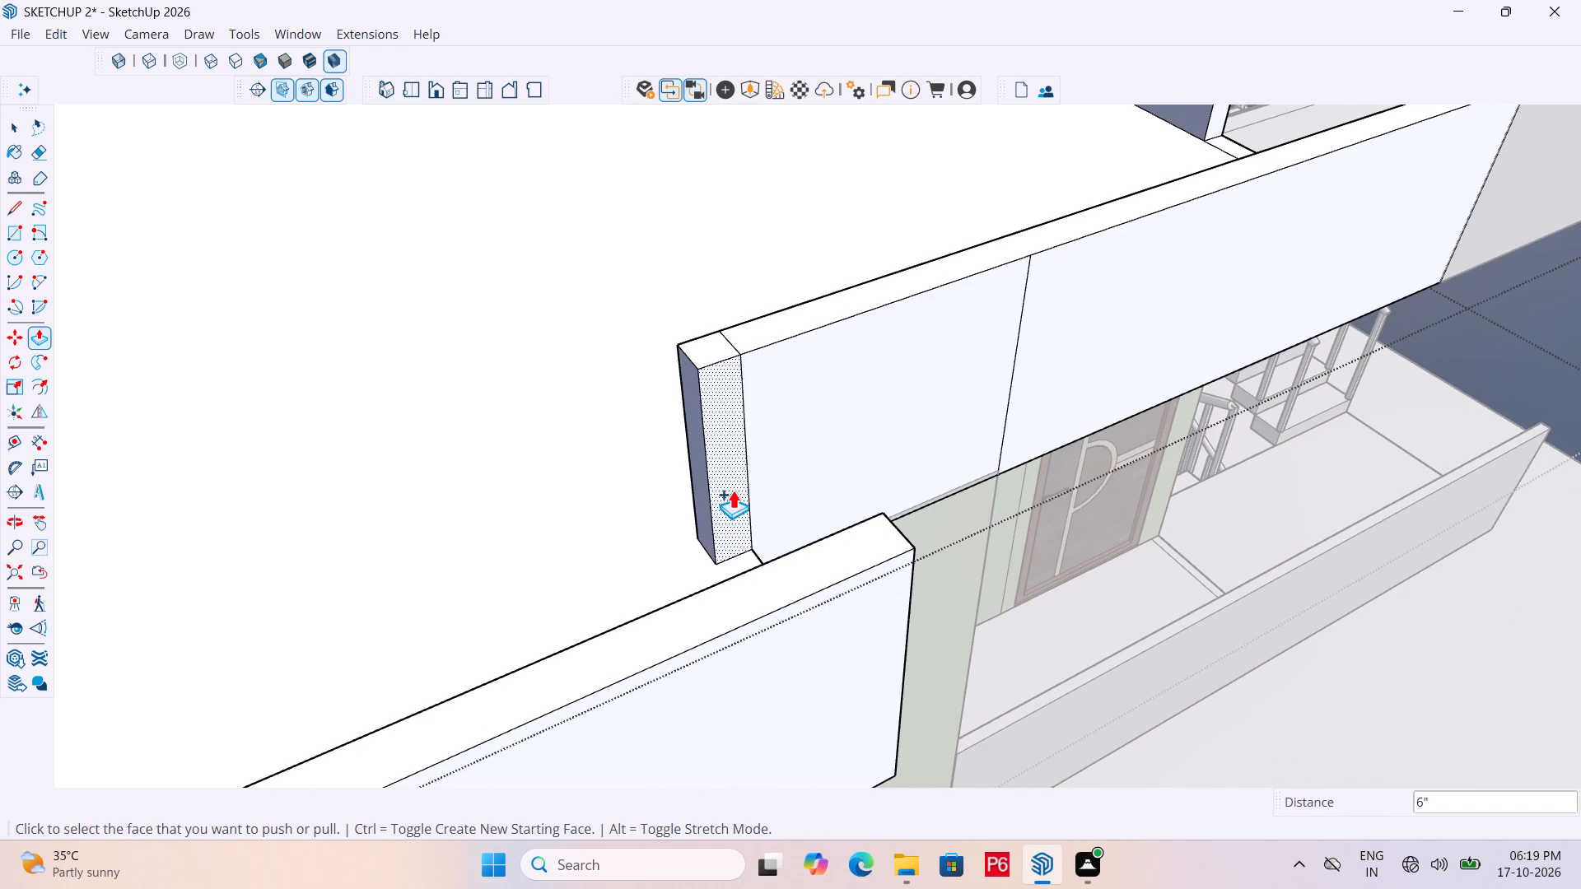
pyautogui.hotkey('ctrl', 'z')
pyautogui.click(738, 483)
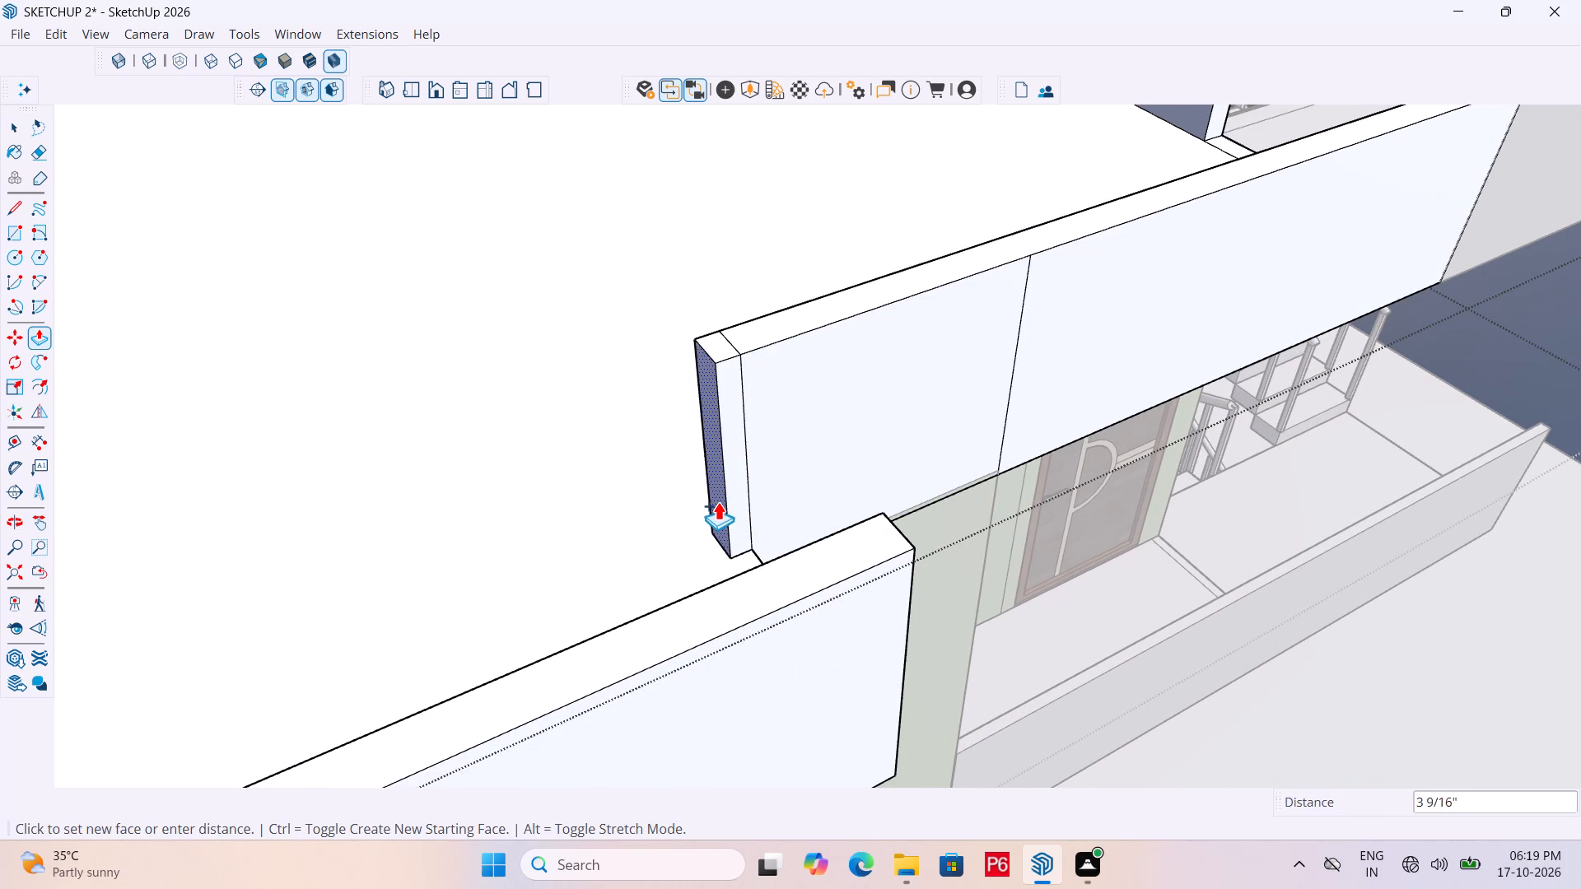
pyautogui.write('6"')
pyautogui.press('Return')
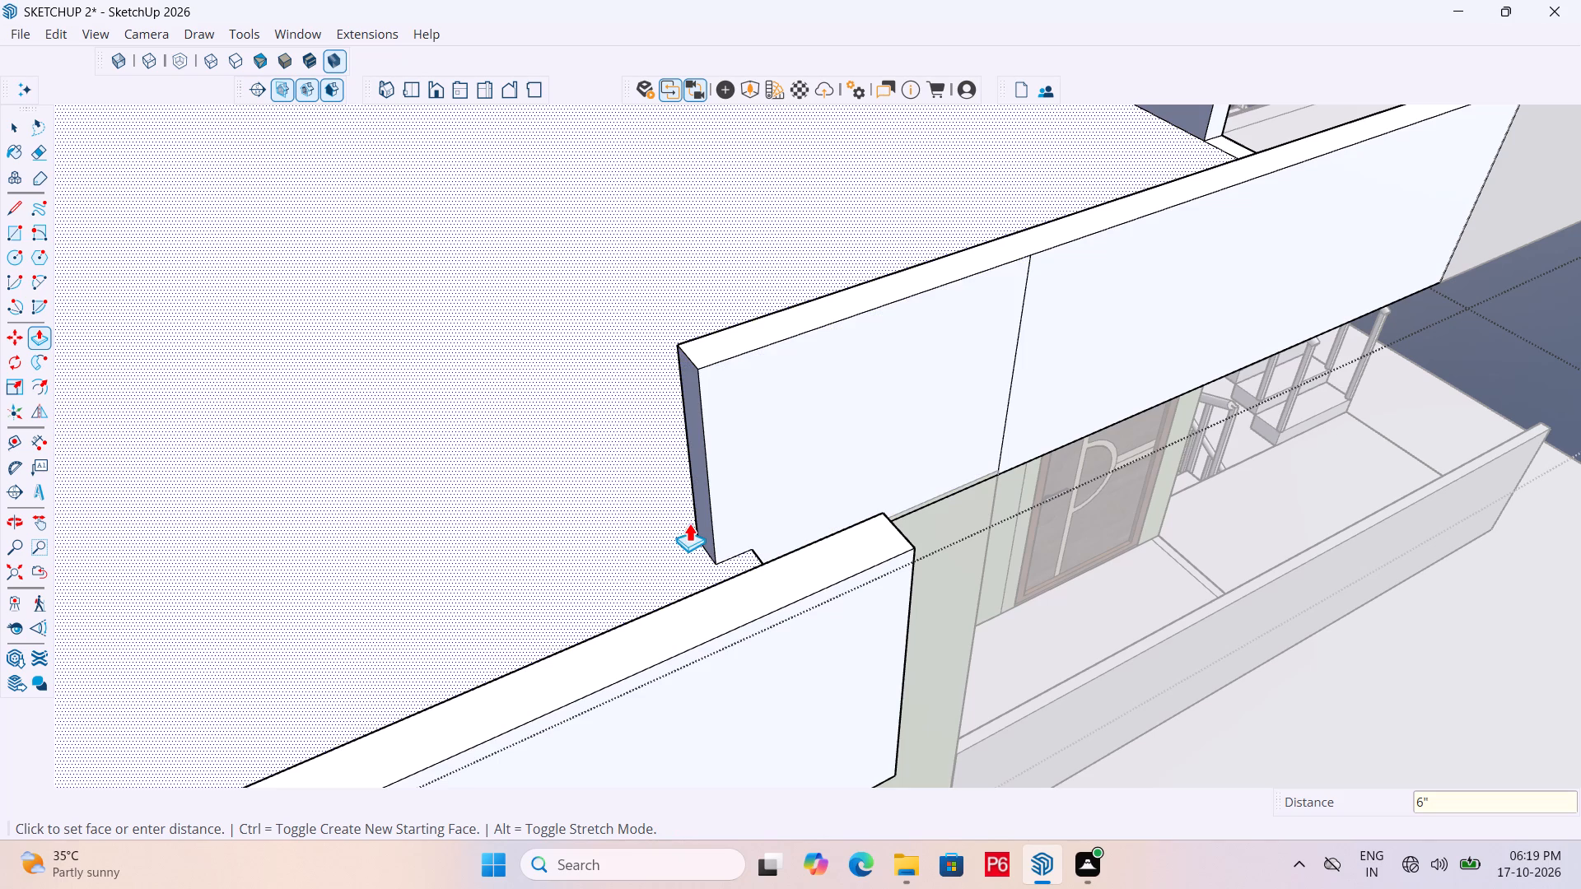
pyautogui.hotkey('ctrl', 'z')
# Push/Pull the parapet's end face out 6", keeping the starting face so the extension is a separate section.
pyautogui.click(742, 480)
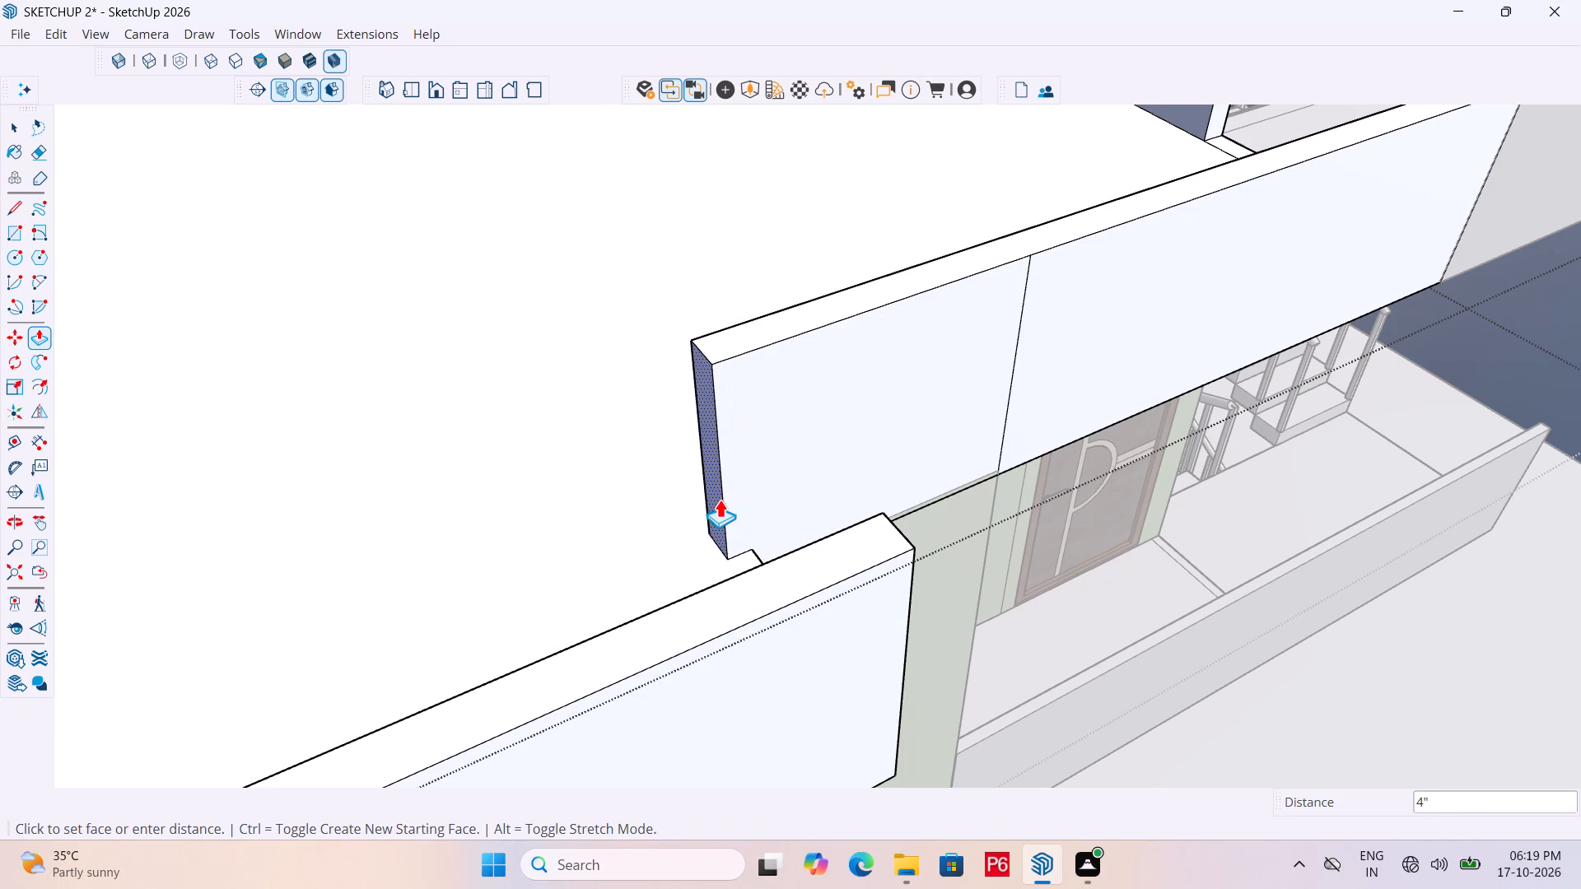
pyautogui.write('6"')
pyautogui.press('Return')
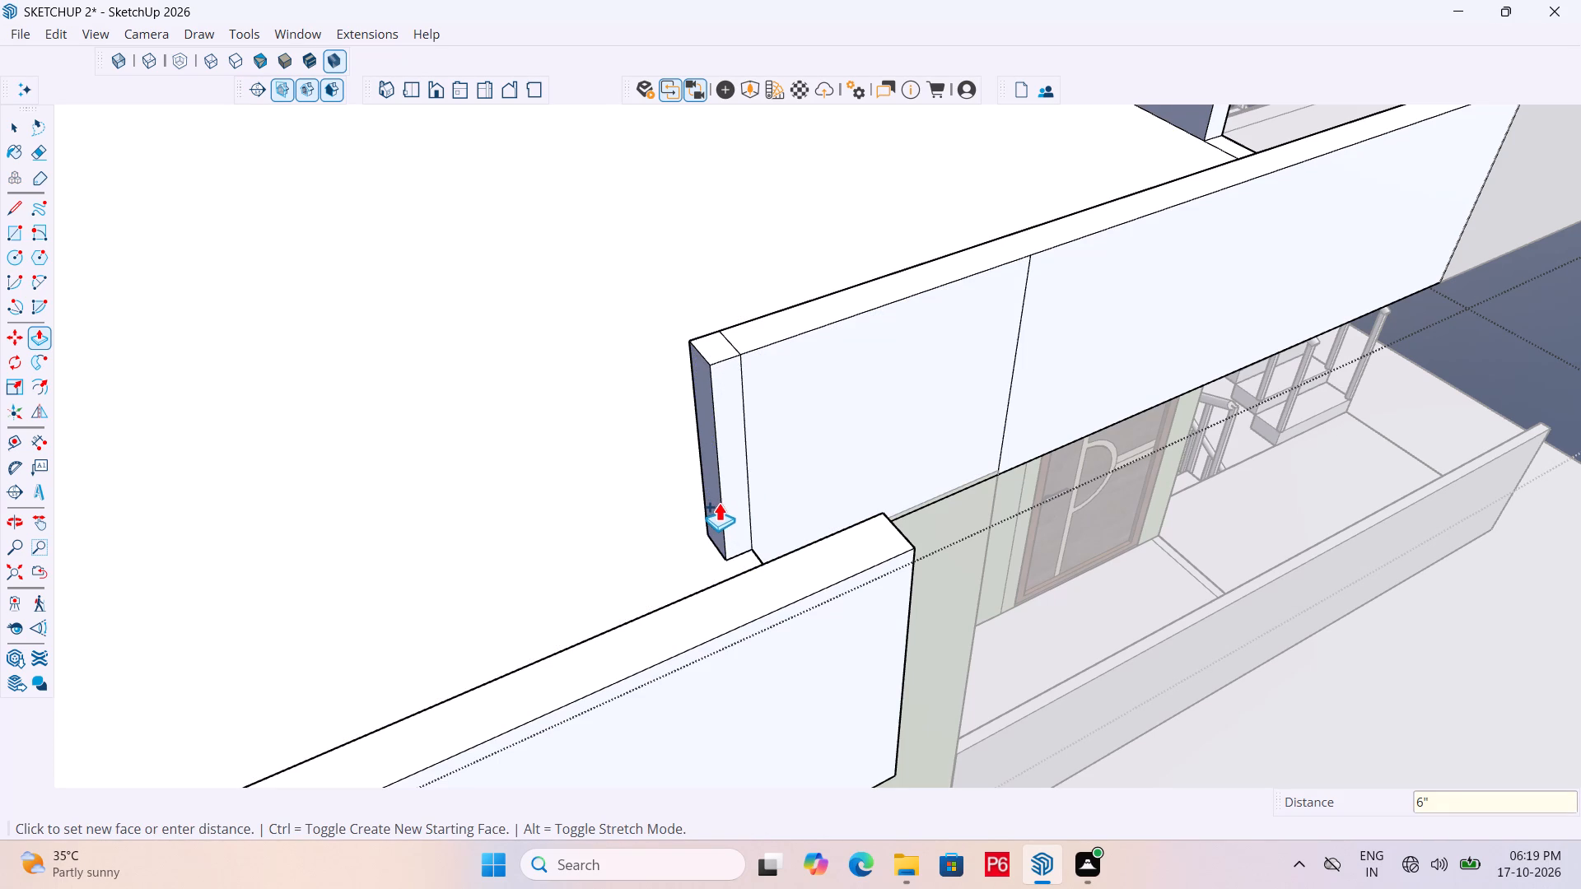
# Push/Pull the 6" section's side face 2' 9" across the gap to the neighbouring parapet, save, and close the roof group.
pyautogui.click(730, 499)
pyautogui.click(880, 510)
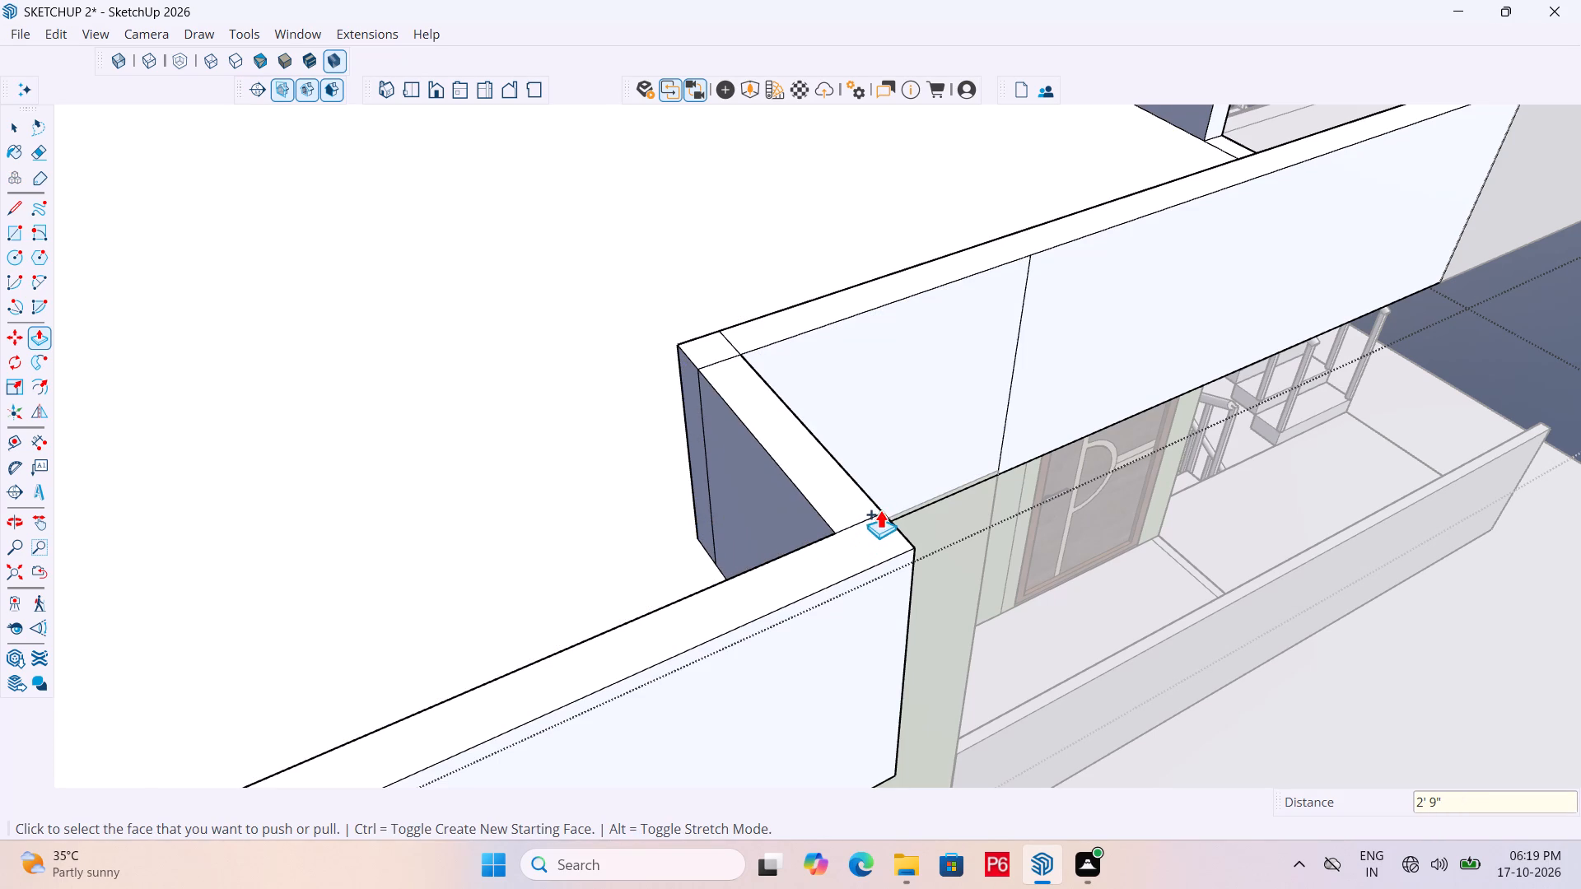
pyautogui.scroll(-6, 747, 476)
pyautogui.moveTo(979, 502); pyautogui.dragTo(757, 463, button='middle')
pyautogui.hotkey('ctrl', 's')
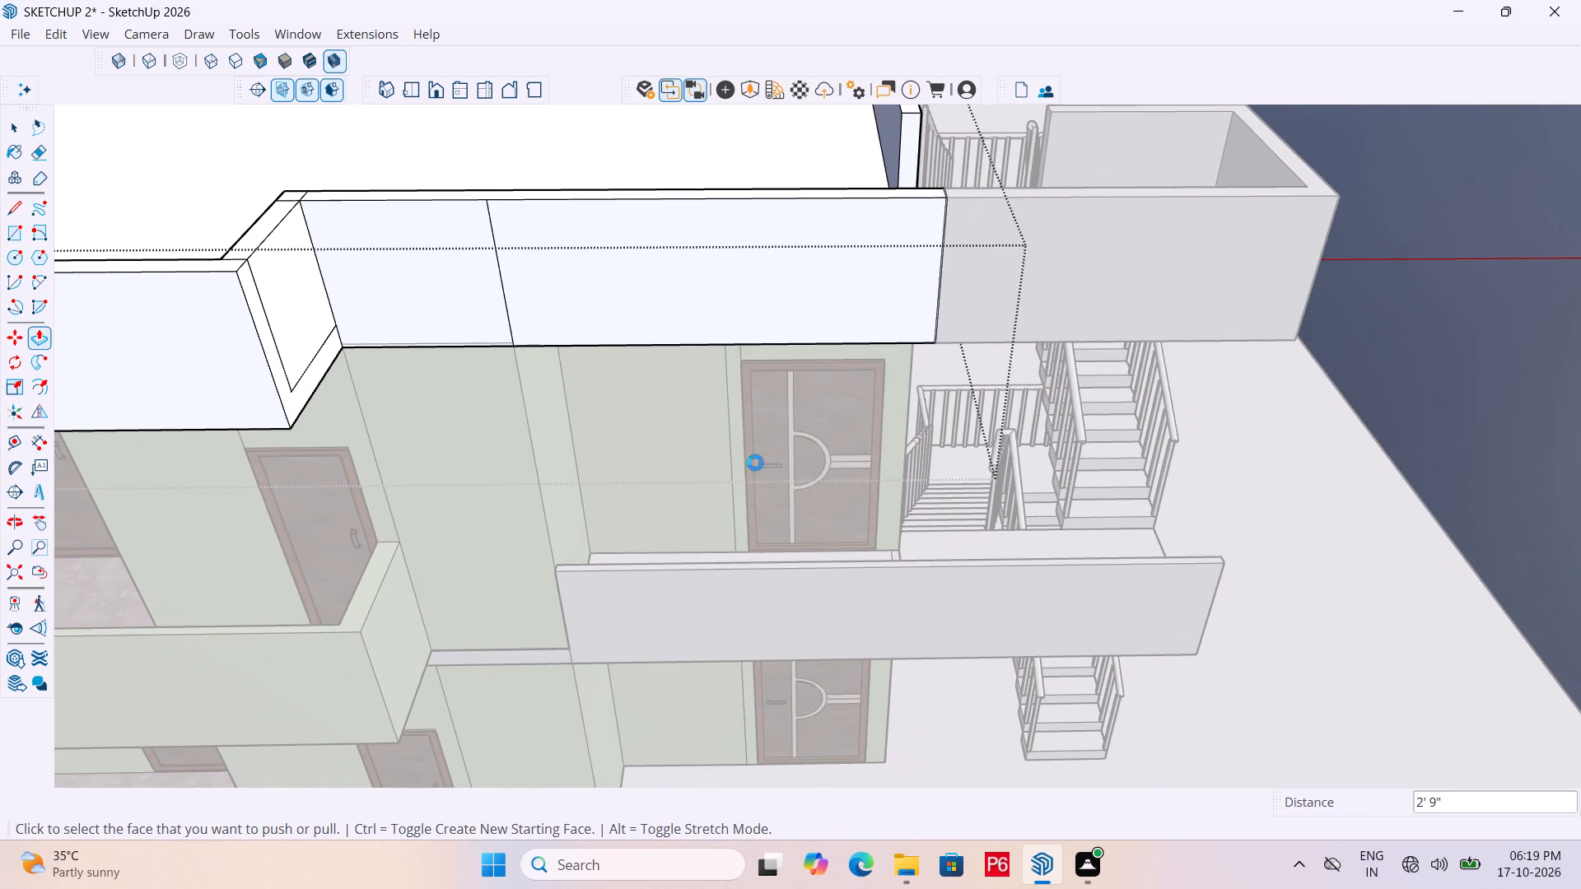
pyautogui.hotkey('ctrl', 's')
pyautogui.hotkey('ctrl', 's')
pyautogui.hotkey('ctrl', 's')
pyautogui.scroll(-5, 961, 488)
pyautogui.scroll(-3, 852, 357)
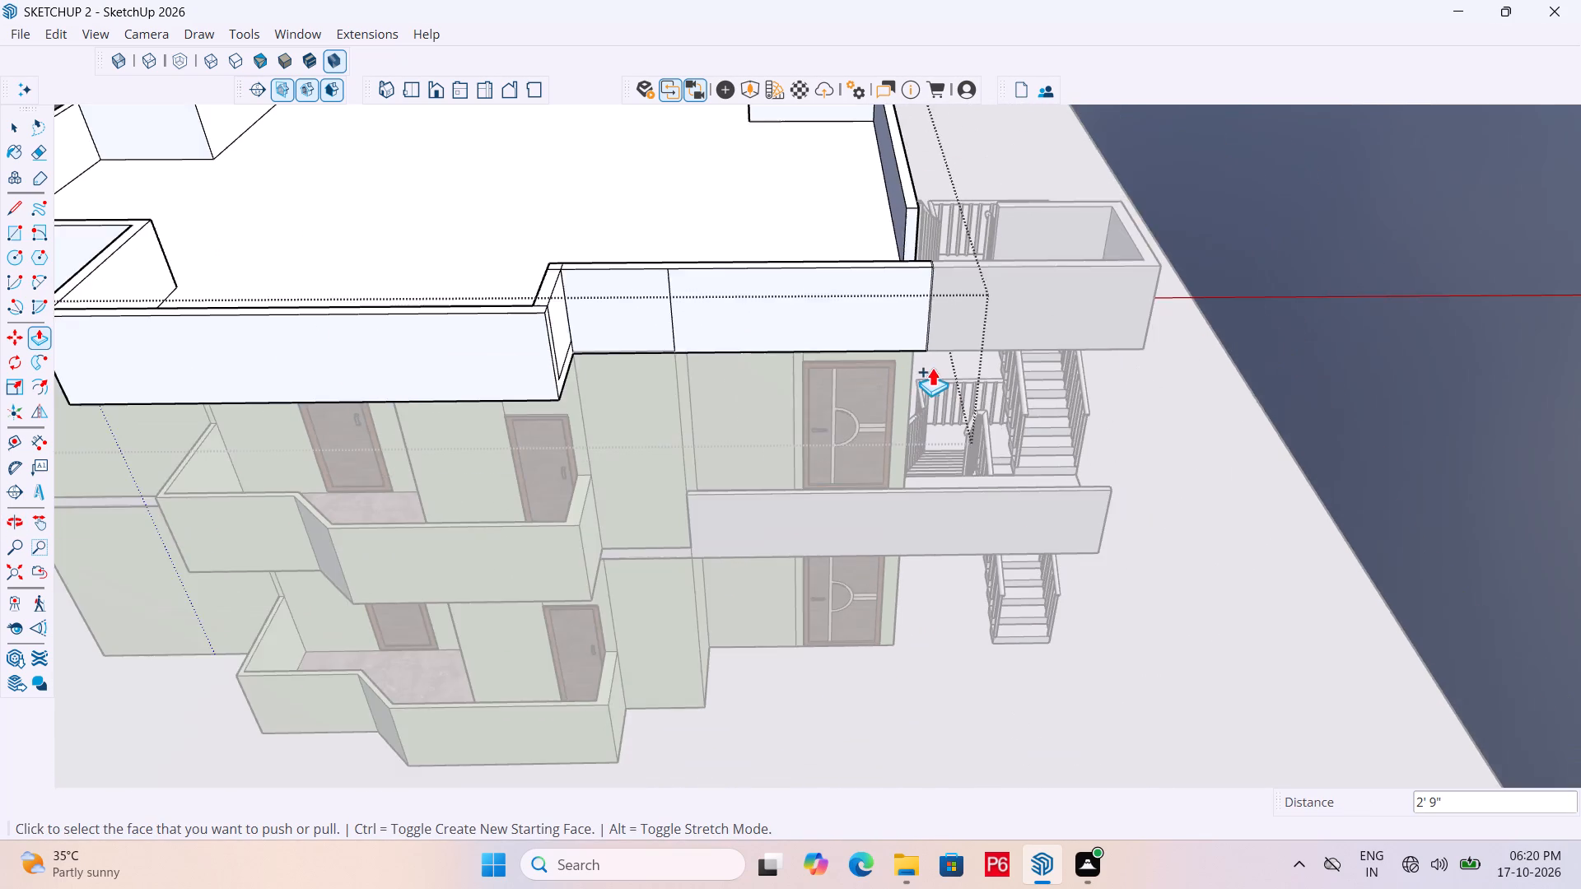
pyautogui.scroll(-3, 932, 367)
pyautogui.press('space')
pyautogui.click(1273, 371)
# Examine the building from the front and the staircase side, from above and from ground level.
pyautogui.moveTo(1118, 375); pyautogui.dragTo(922, 375, button='middle')
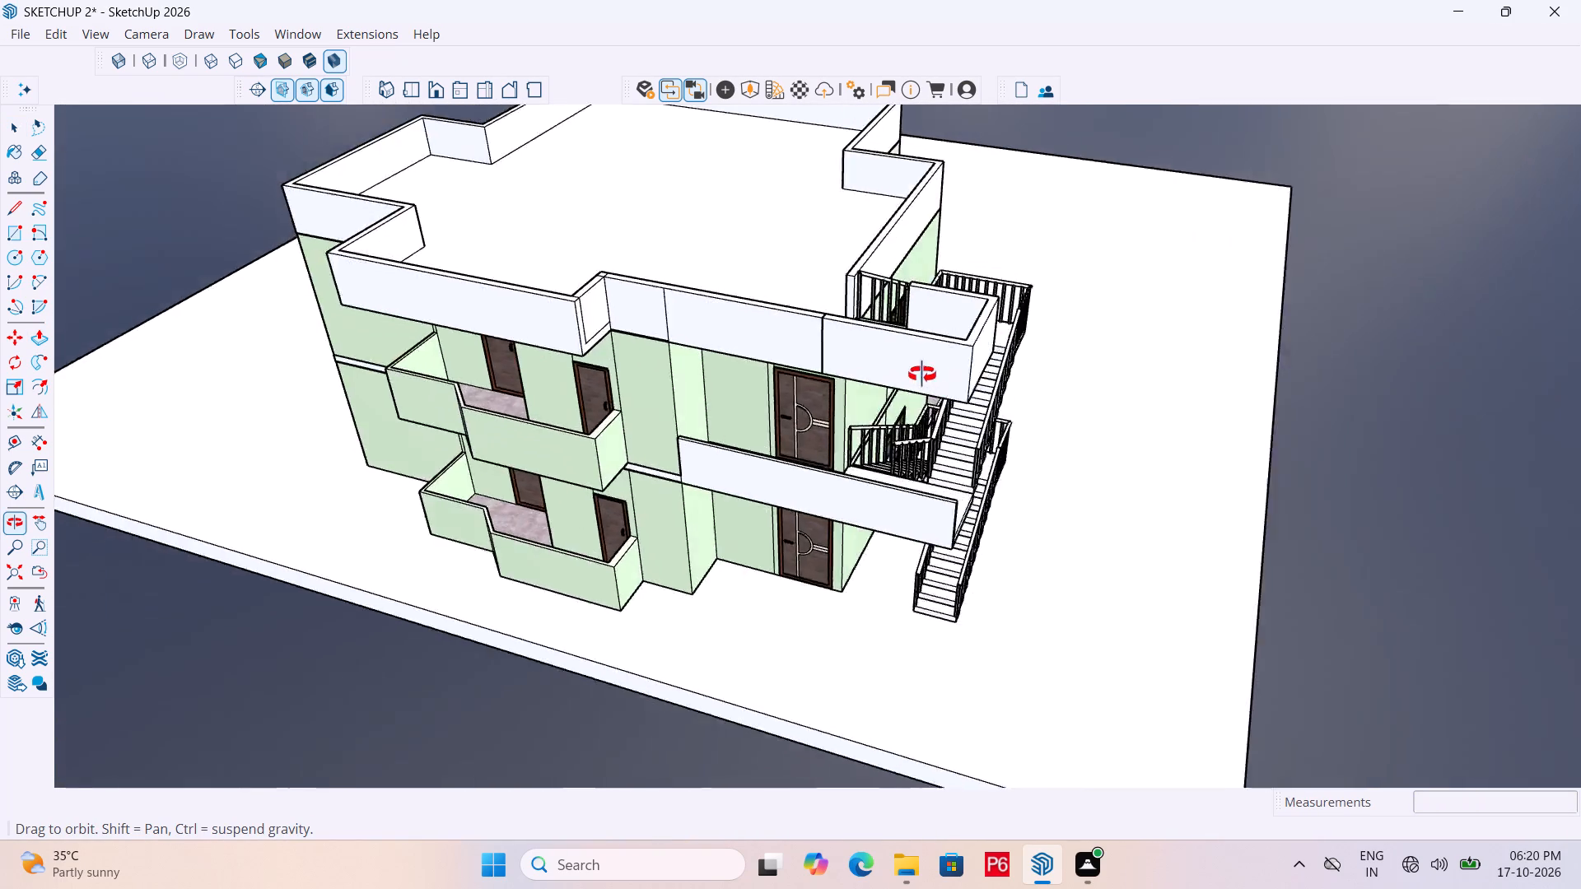
pyautogui.moveTo(922, 375); pyautogui.dragTo(699, 379, button='middle')
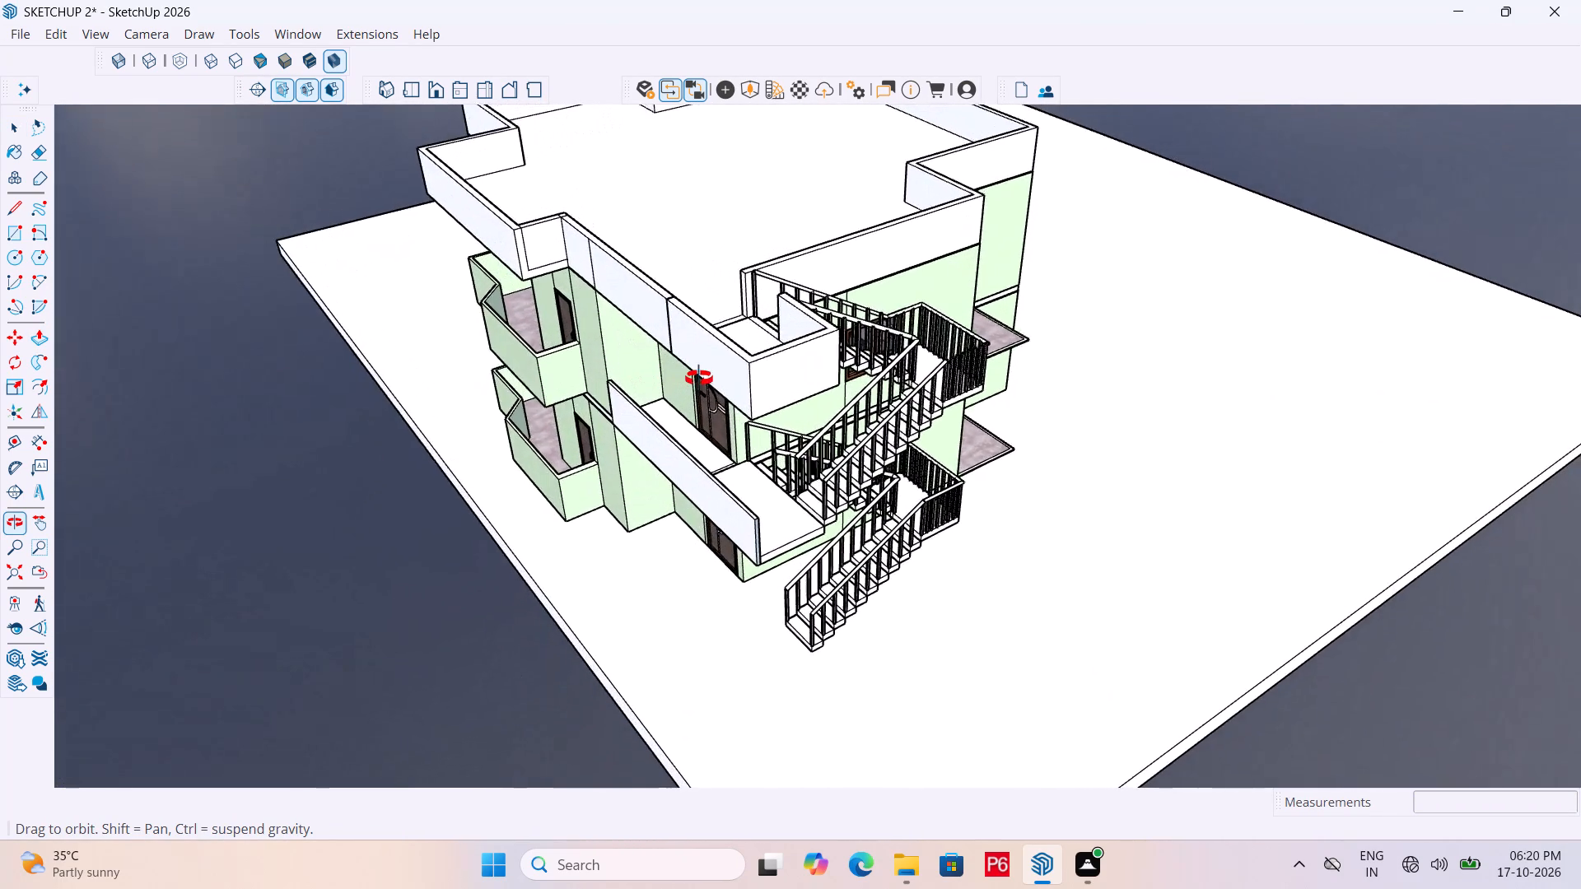
pyautogui.moveTo(699, 379); pyautogui.dragTo(668, 198, button='middle')
pyautogui.moveTo(630, 212); pyautogui.dragTo(730, 256, button='middle')
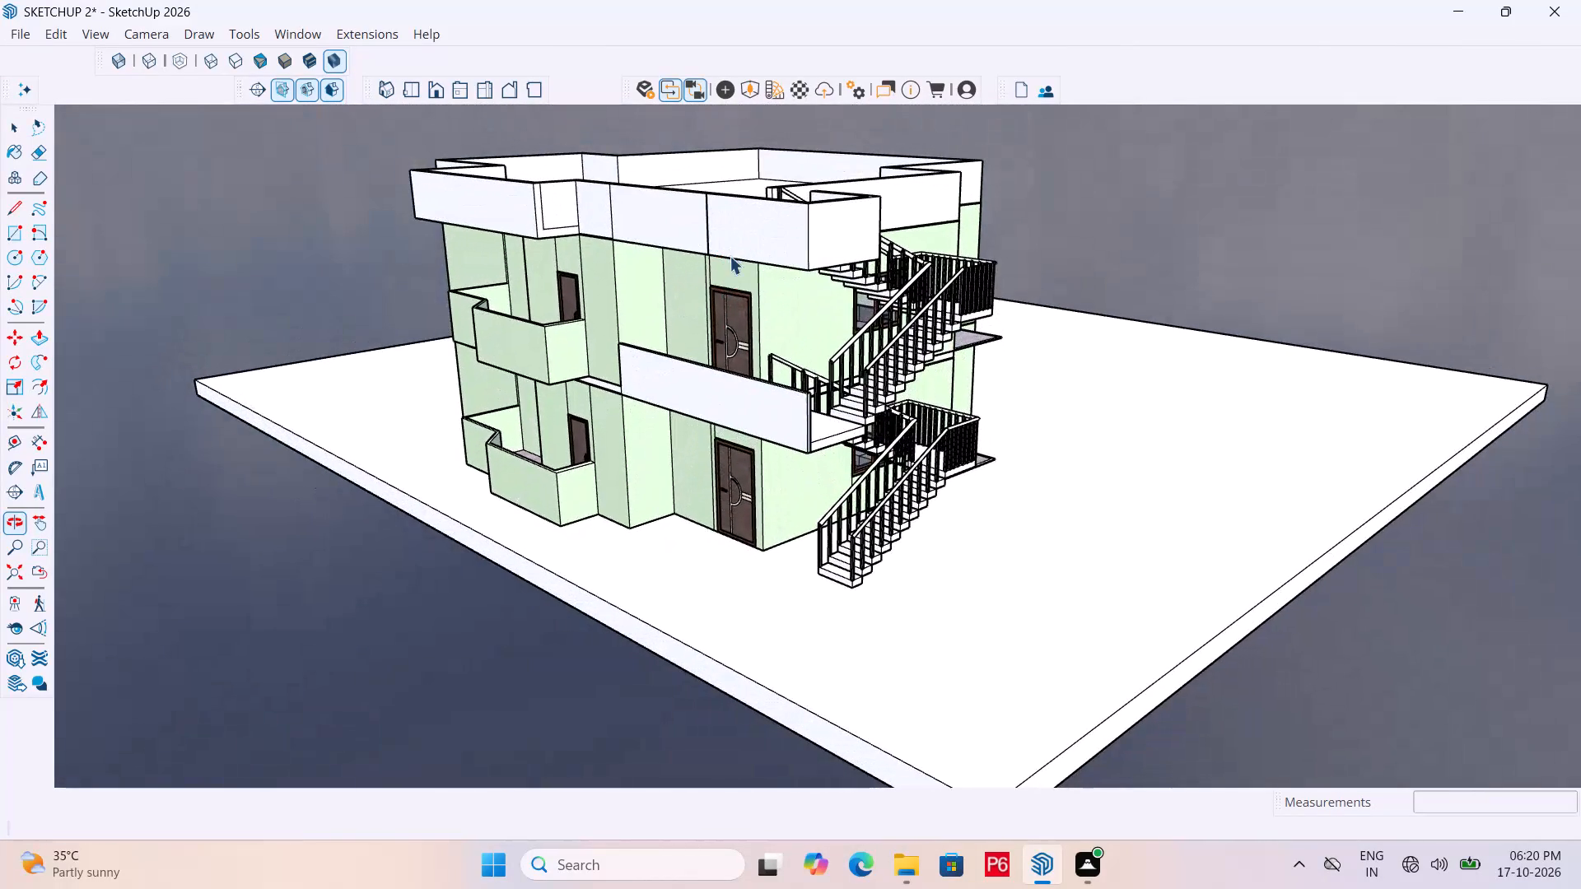
pyautogui.moveTo(774, 367); pyautogui.dragTo(817, 201, button='middle')
pyautogui.scroll(-4, 825, 335)
pyautogui.scroll(3, 829, 189)
pyautogui.moveTo(832, 185); pyautogui.dragTo(845, 161, button='middle')
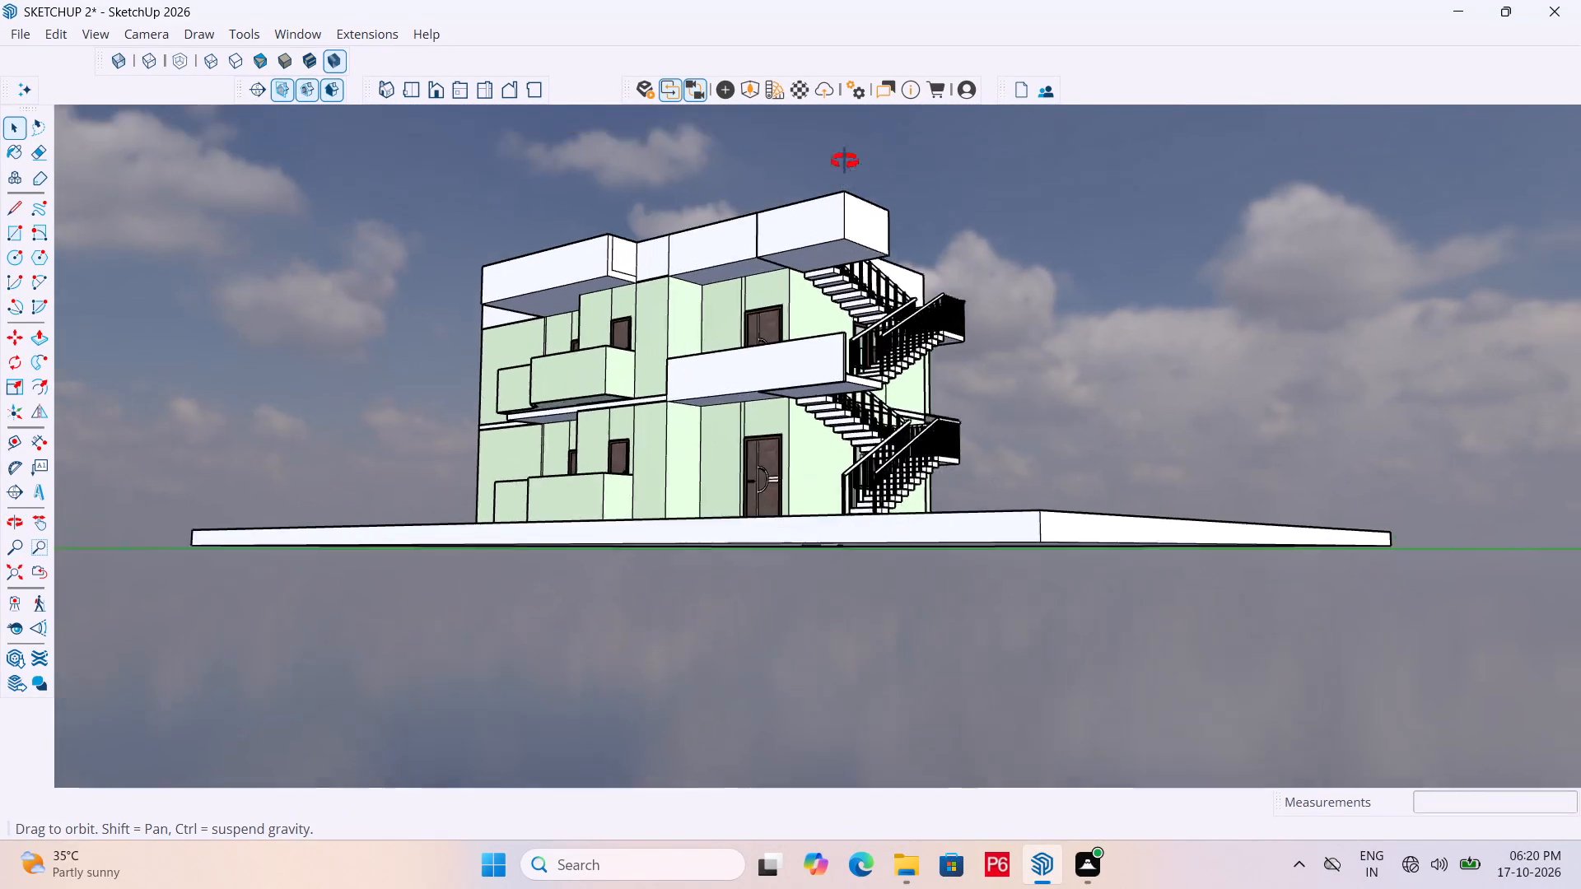
pyautogui.moveTo(845, 161); pyautogui.dragTo(855, 111, button='middle')
# Draw a 1' by 1' square on the underside of the upper landing at its outer front corner.
pyautogui.scroll(12, 862, 146)
pyautogui.moveTo(854, 240); pyautogui.dragTo(844, 129, button='middle')
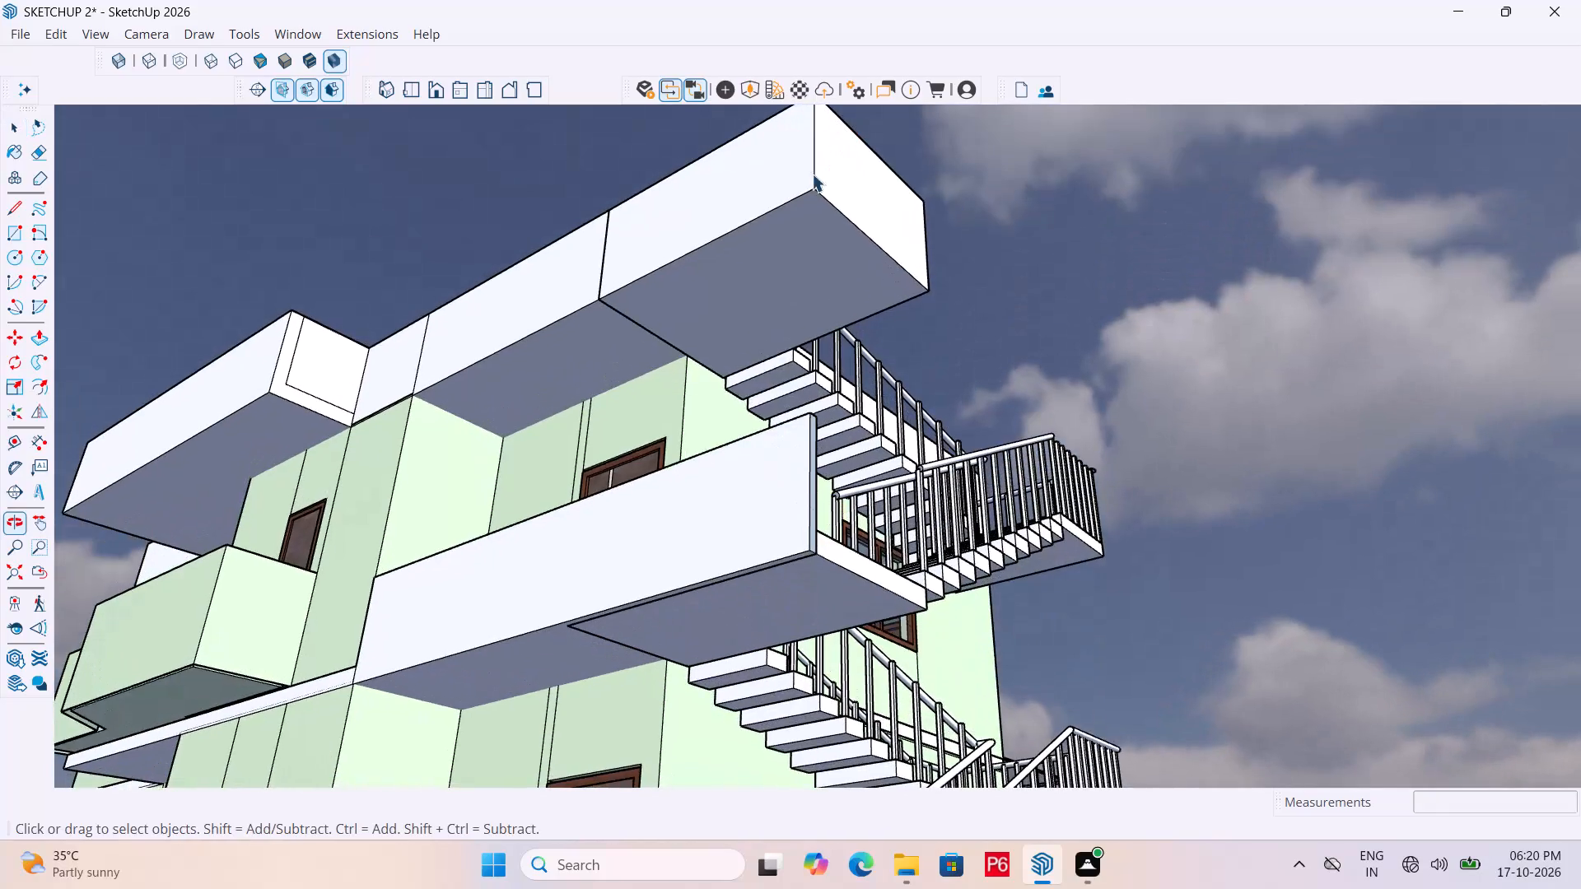
pyautogui.scroll(14, 799, 195)
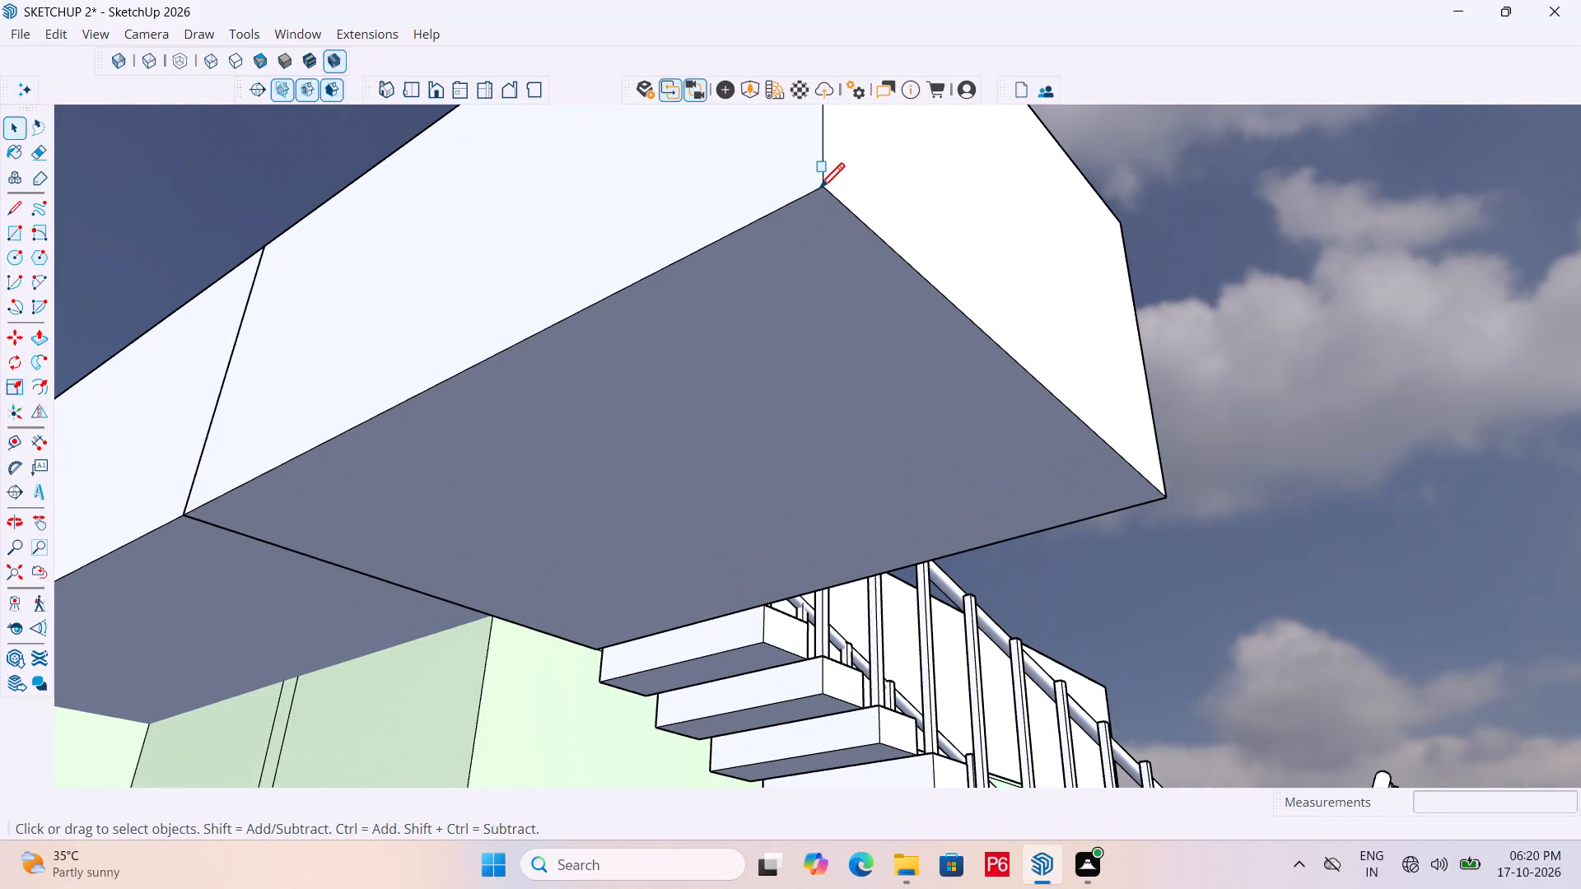
pyautogui.press('r')
pyautogui.click(820, 191)
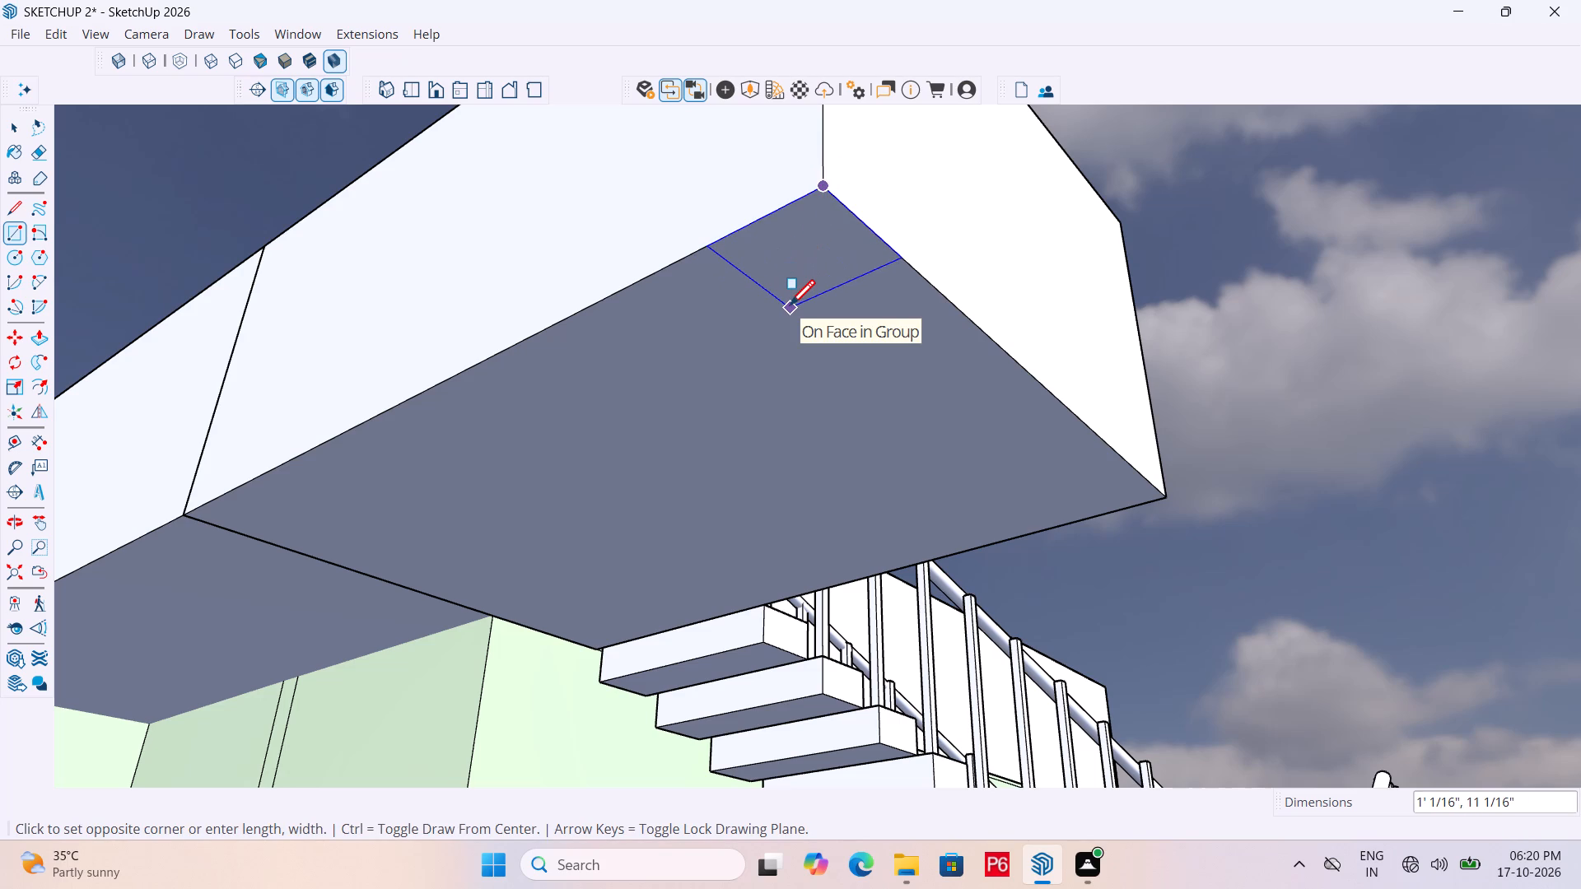
pyautogui.write("2'")
pyautogui.press('BackSpace')
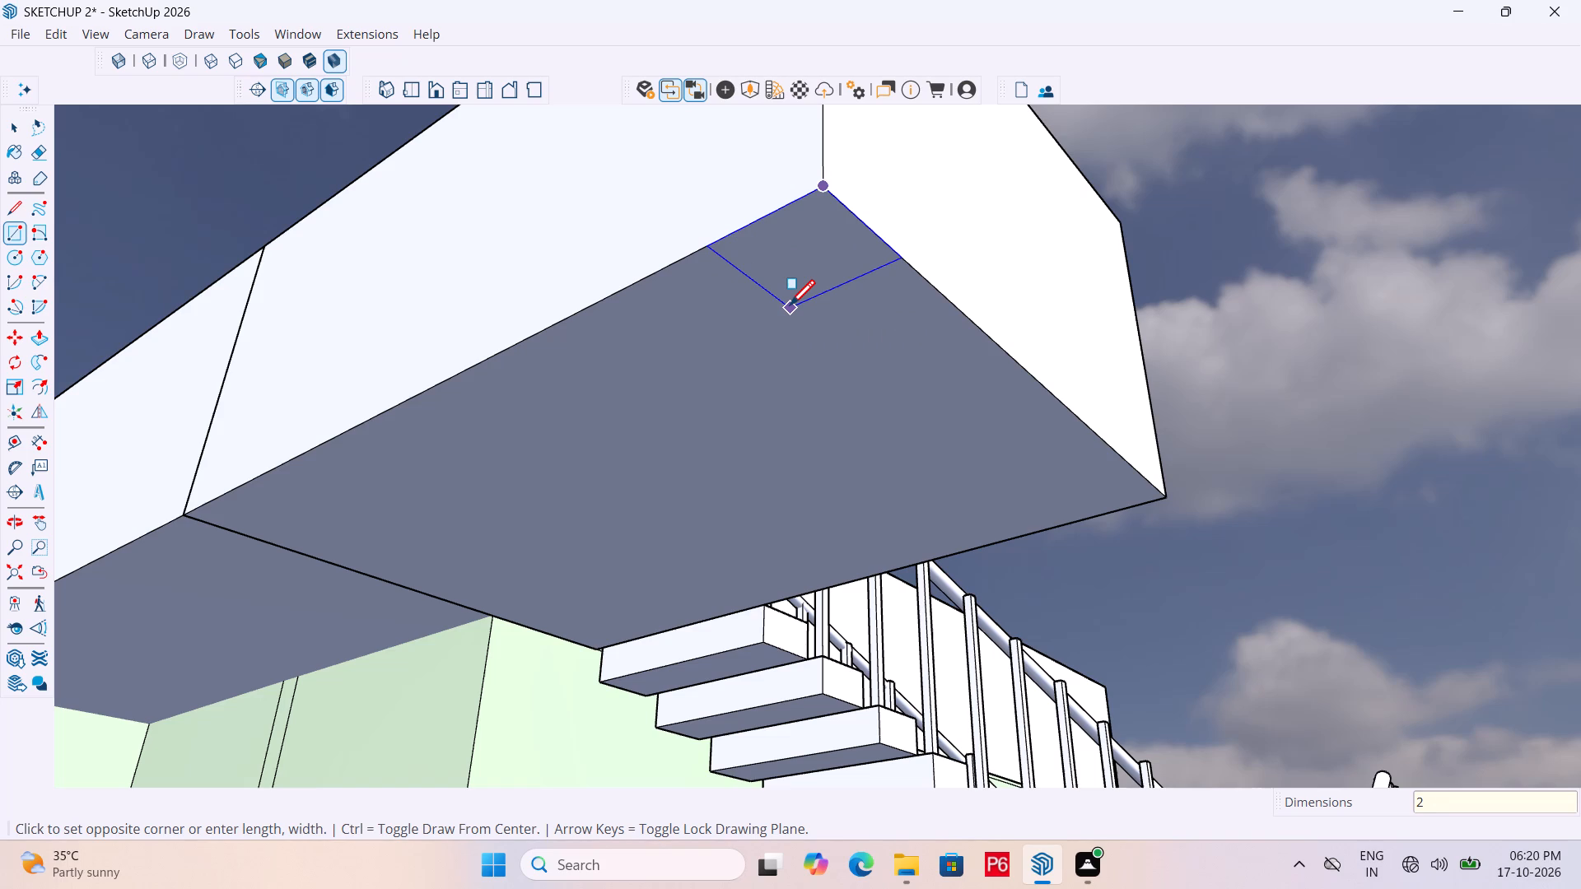
pyautogui.press('BackSpace')
pyautogui.write("1'")
pyautogui.write(",1'")
pyautogui.press('Return')
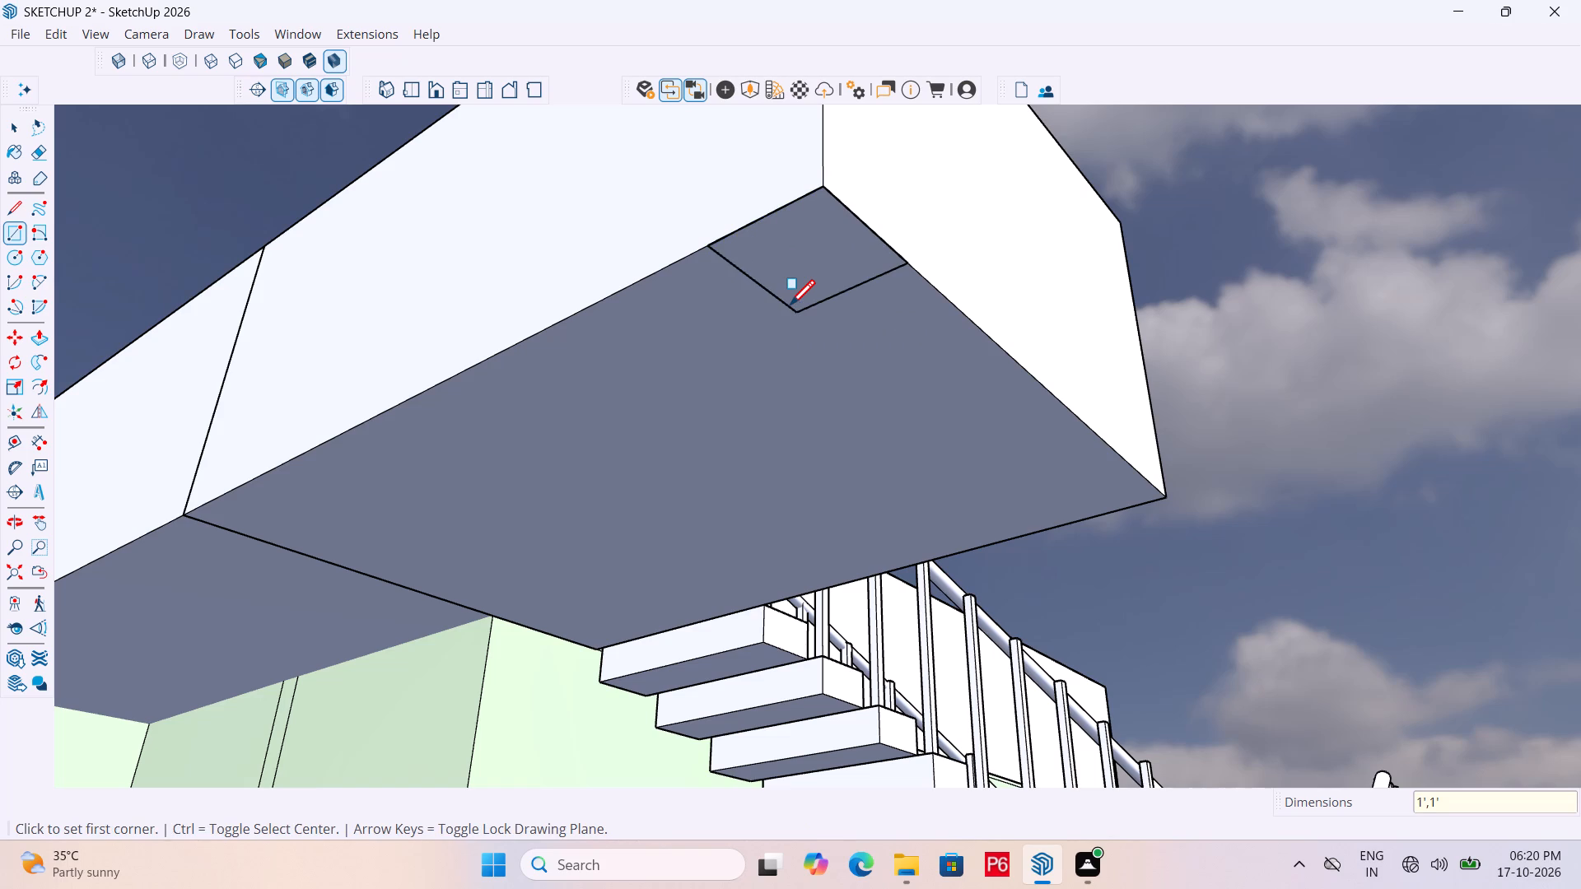
# Make a group from the 1' square face and its edges under the landing corner.
pyautogui.scroll(-7, 738, 319)
pyautogui.scroll(-3, 649, 337)
pyautogui.scroll(5, 722, 338)
pyautogui.press('space')
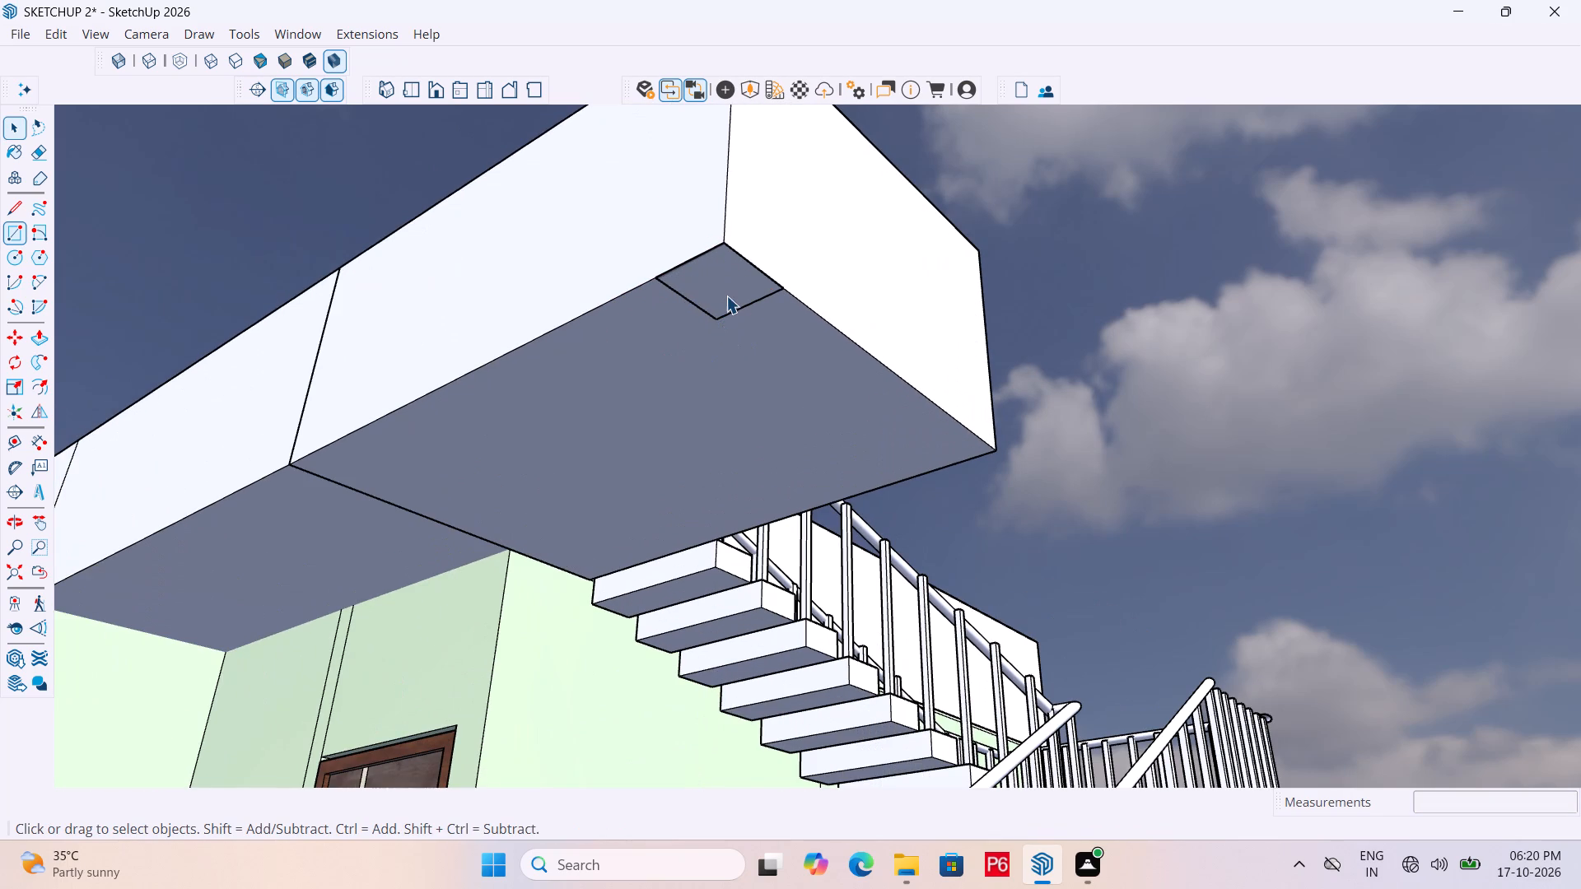
pyautogui.doubleClick(726, 296)
pyautogui.rightClick(726, 296)
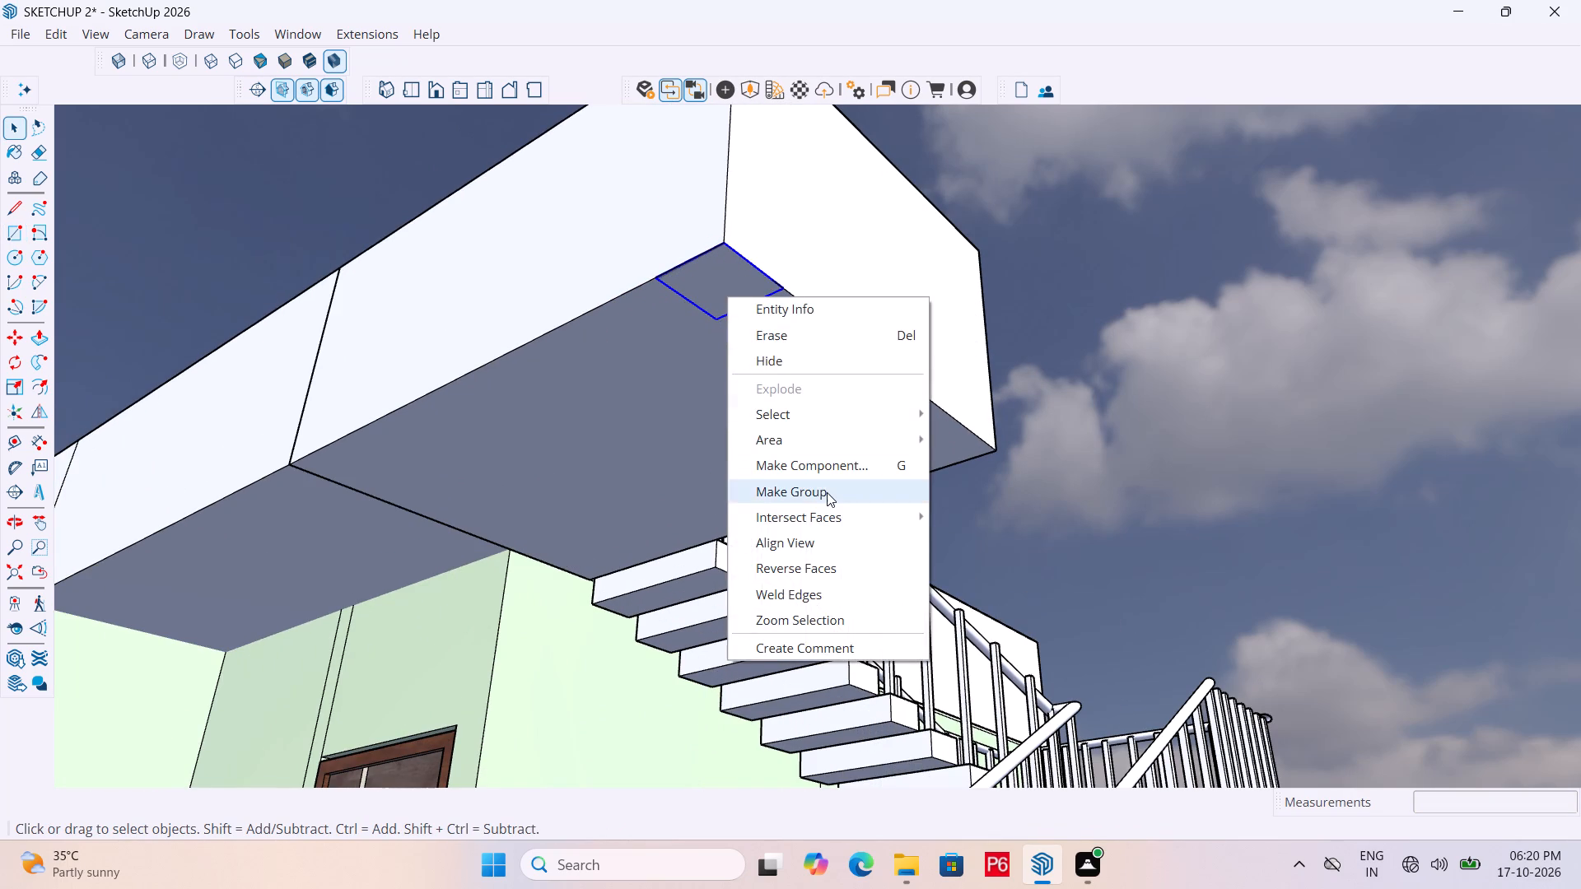
pyautogui.click(827, 492)
# Inside the square's group, Push/Pull the face down 20' 7" to the ground slab as a column, save, and close the group.
pyautogui.press('space')
pyautogui.doubleClick(730, 292)
pyautogui.click(723, 285)
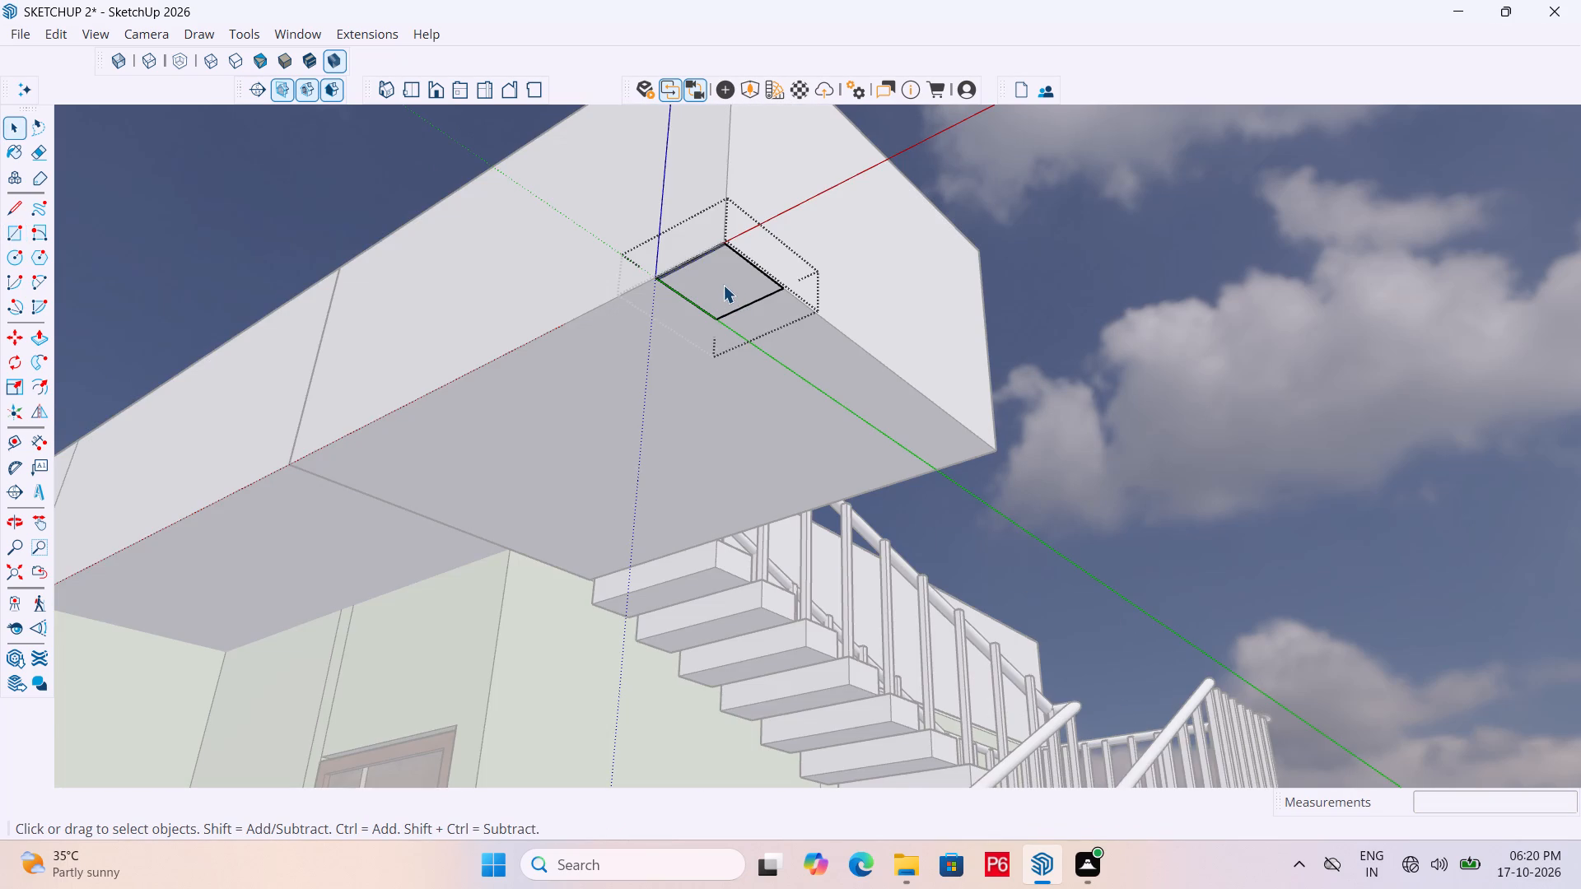
pyautogui.doubleClick(721, 285)
pyautogui.press('p')
pyautogui.click(728, 276)
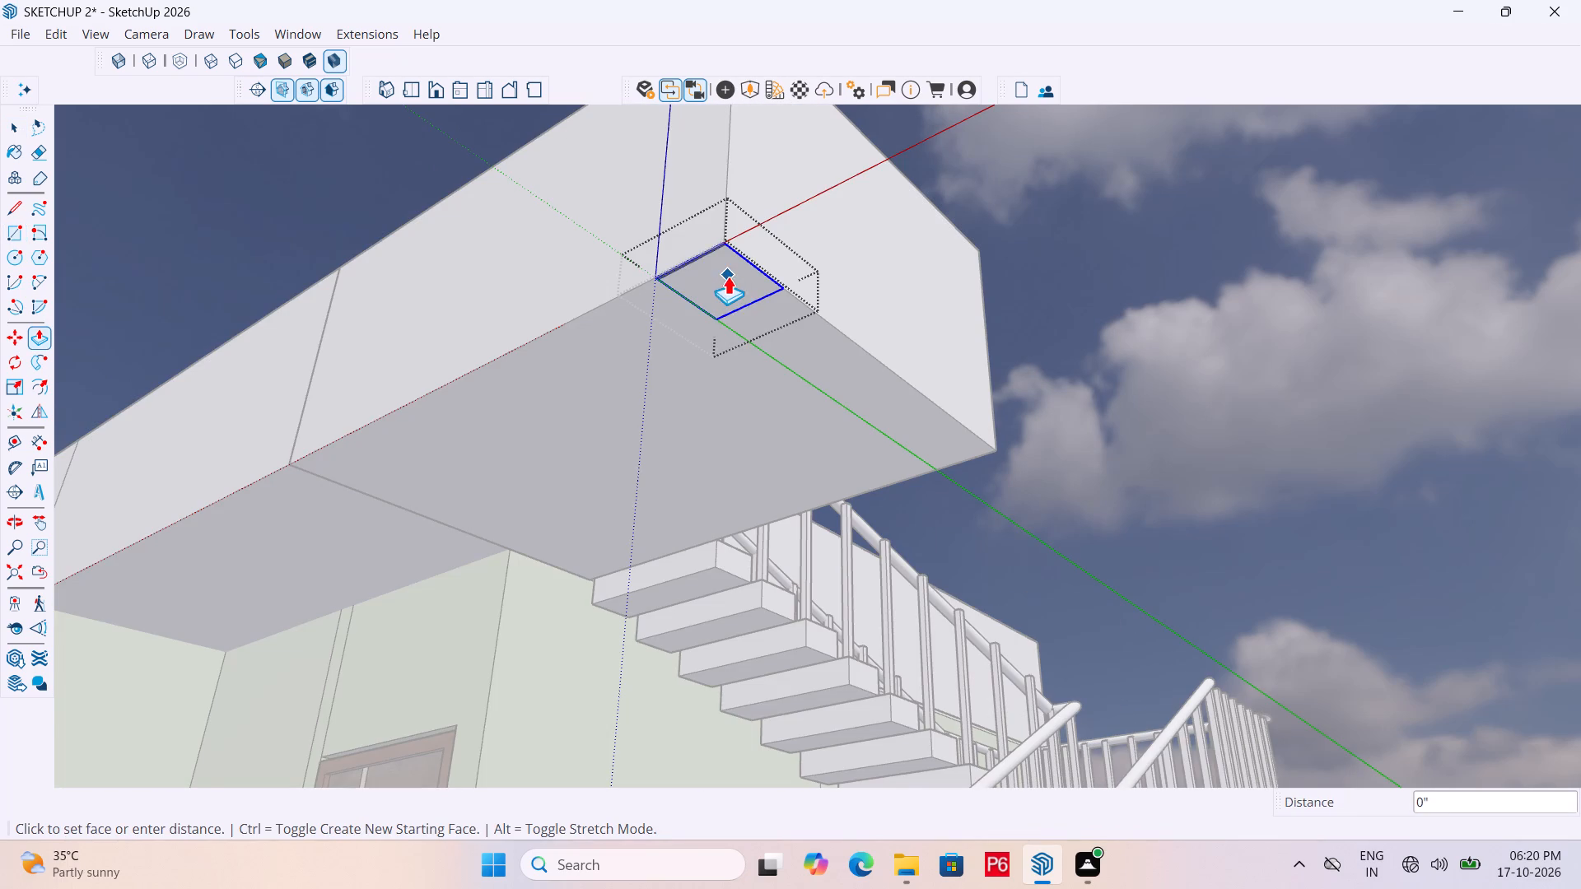
pyautogui.scroll(-6, 674, 465)
pyautogui.scroll(-12, 617, 393)
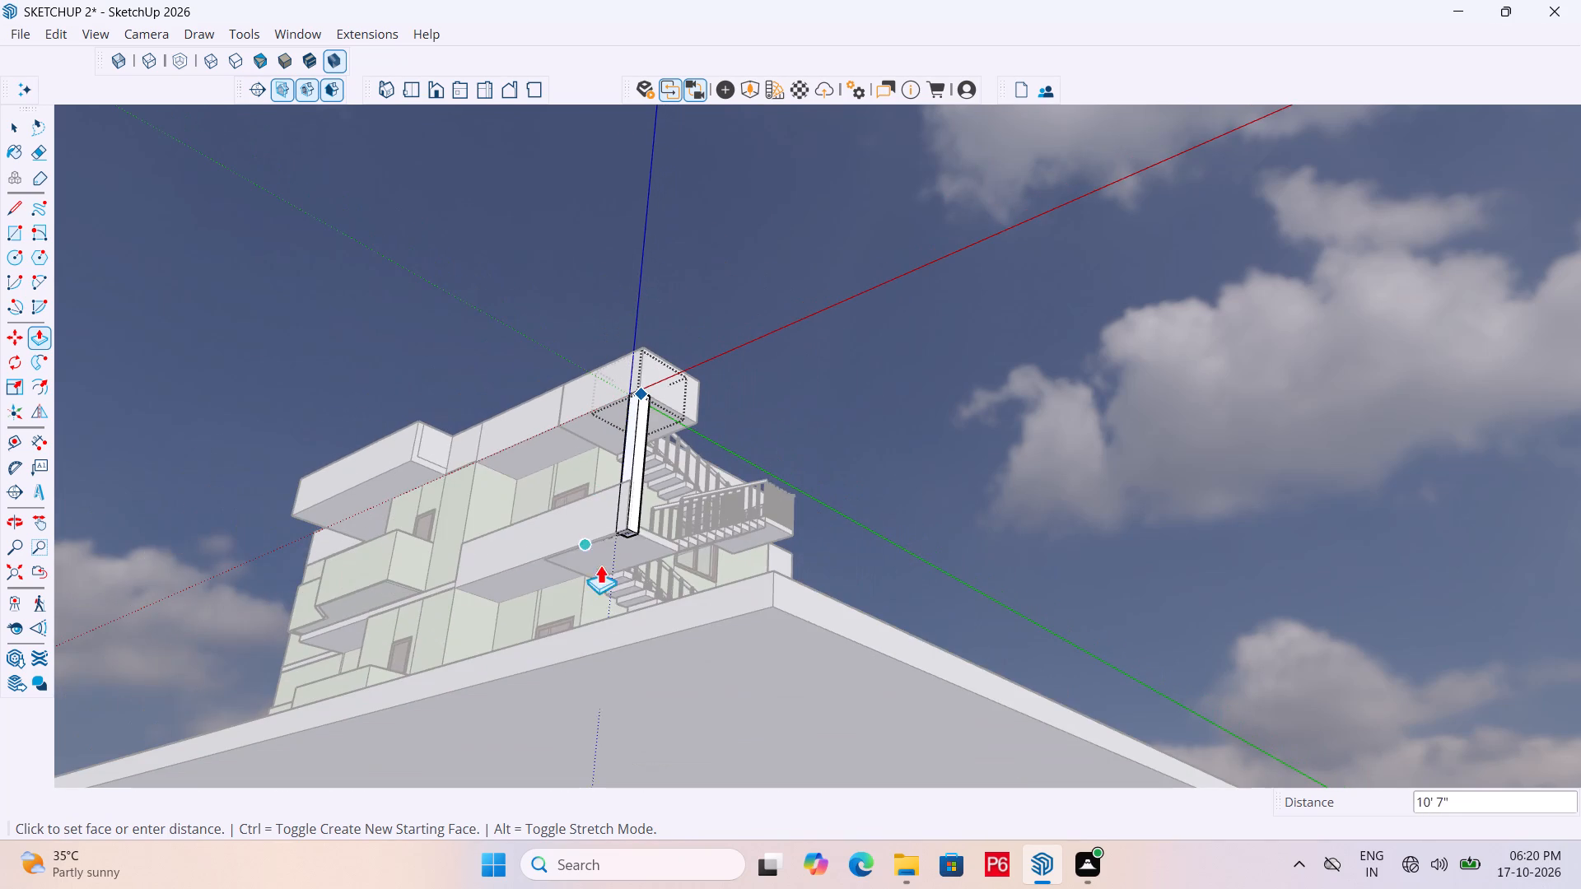
pyautogui.moveTo(641, 565); pyautogui.dragTo(585, 825, button='middle')
pyautogui.click(736, 741)
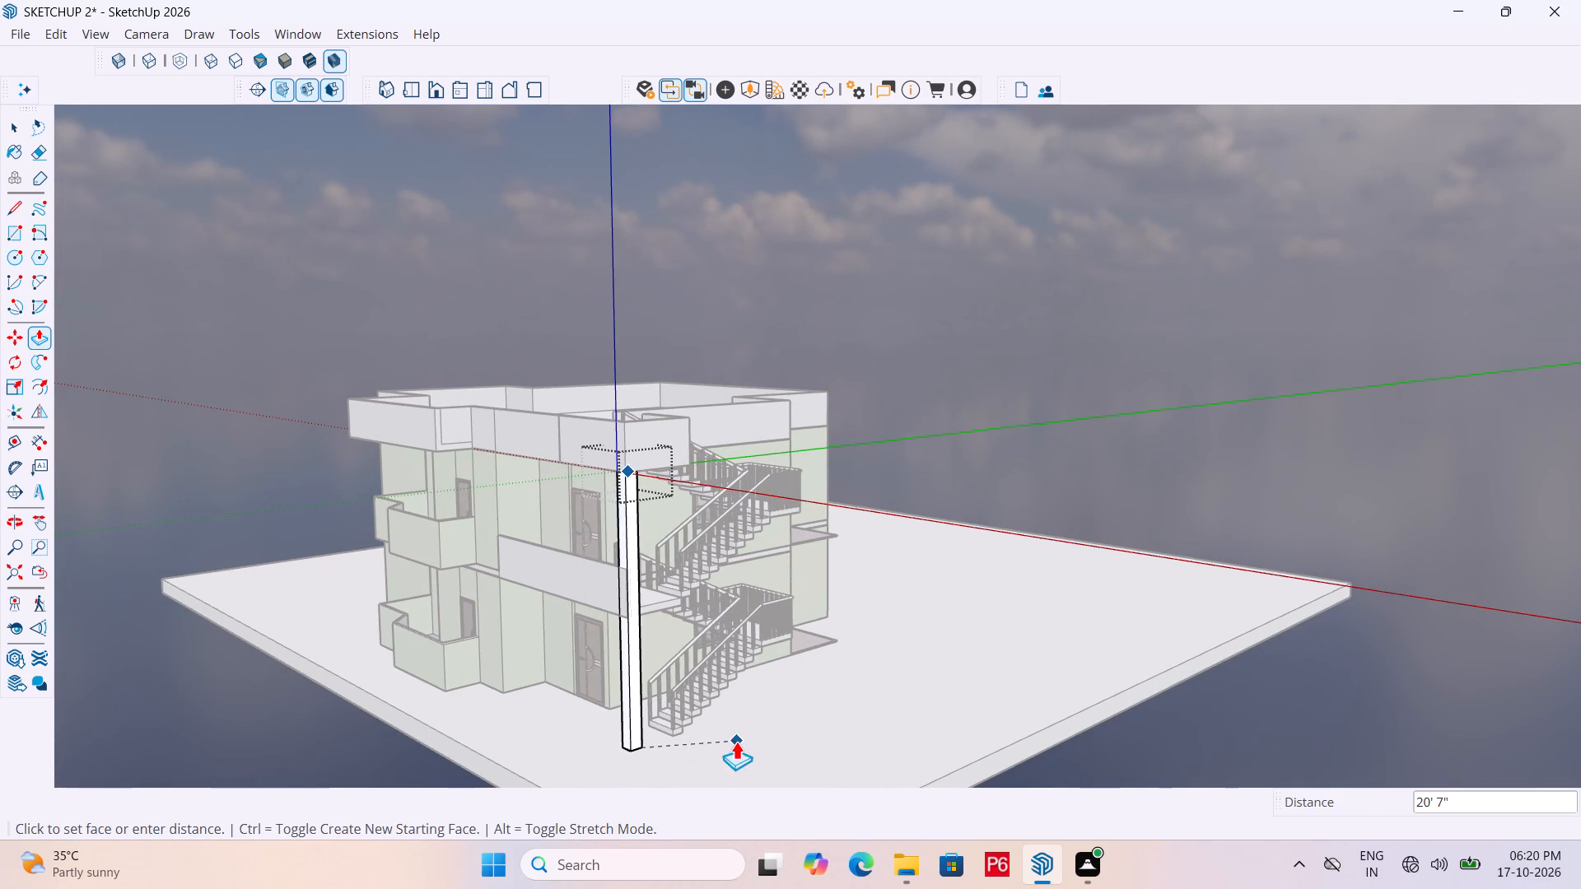
pyautogui.moveTo(660, 710); pyautogui.dragTo(636, 711, button='middle')
pyautogui.hotkey('ctrl', 's')
pyautogui.hotkey('ctrl', 's')
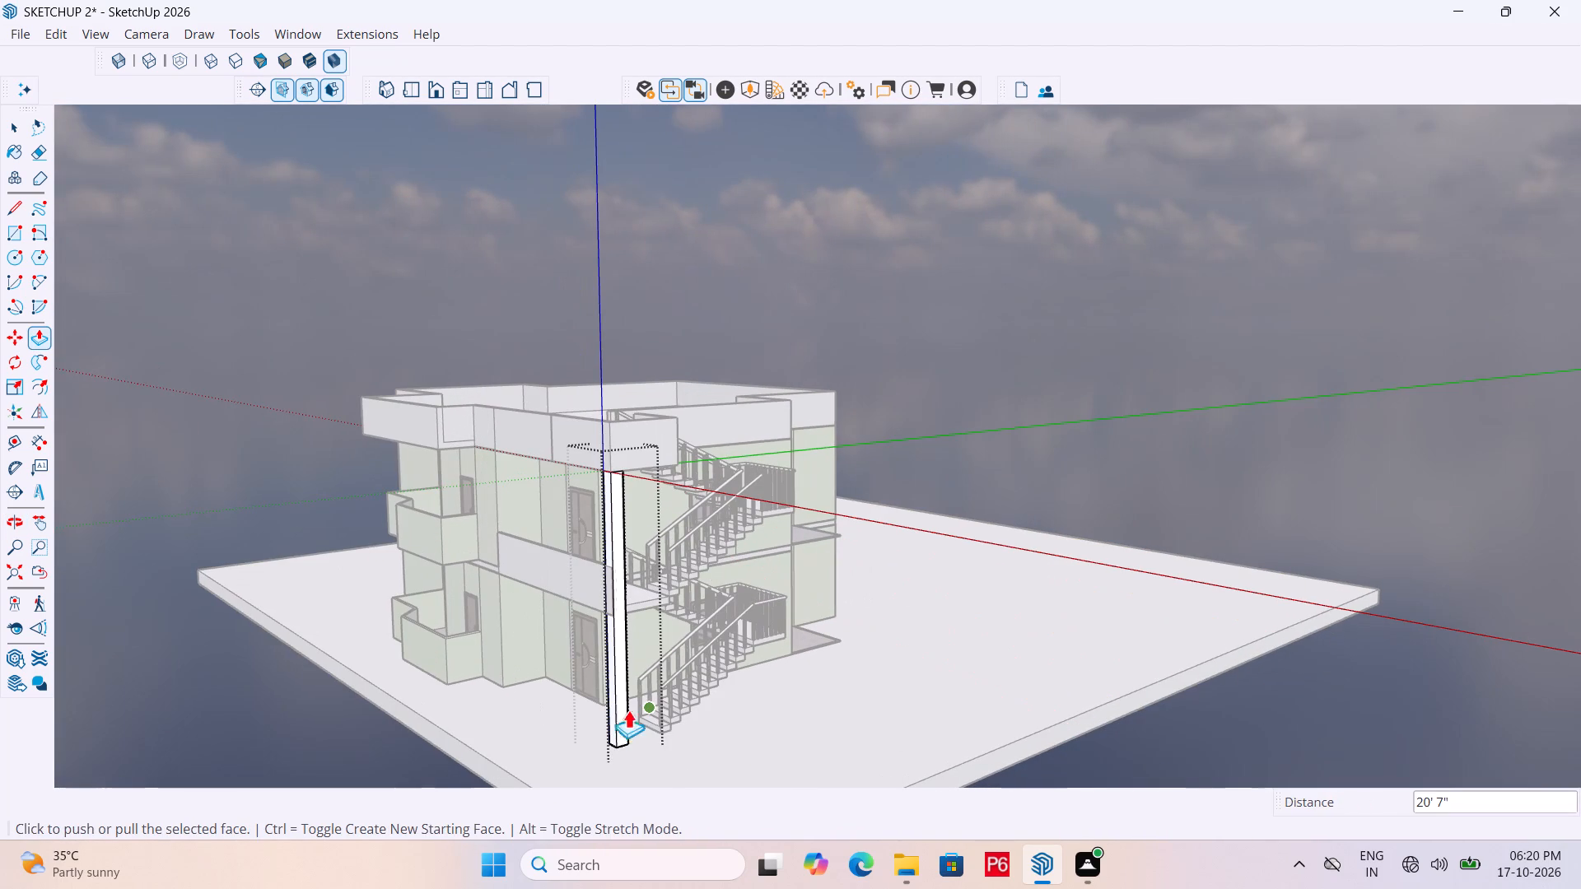
pyautogui.press('space')
pyautogui.click(326, 507)
pyautogui.moveTo(533, 526); pyautogui.dragTo(888, 500, button='middle')
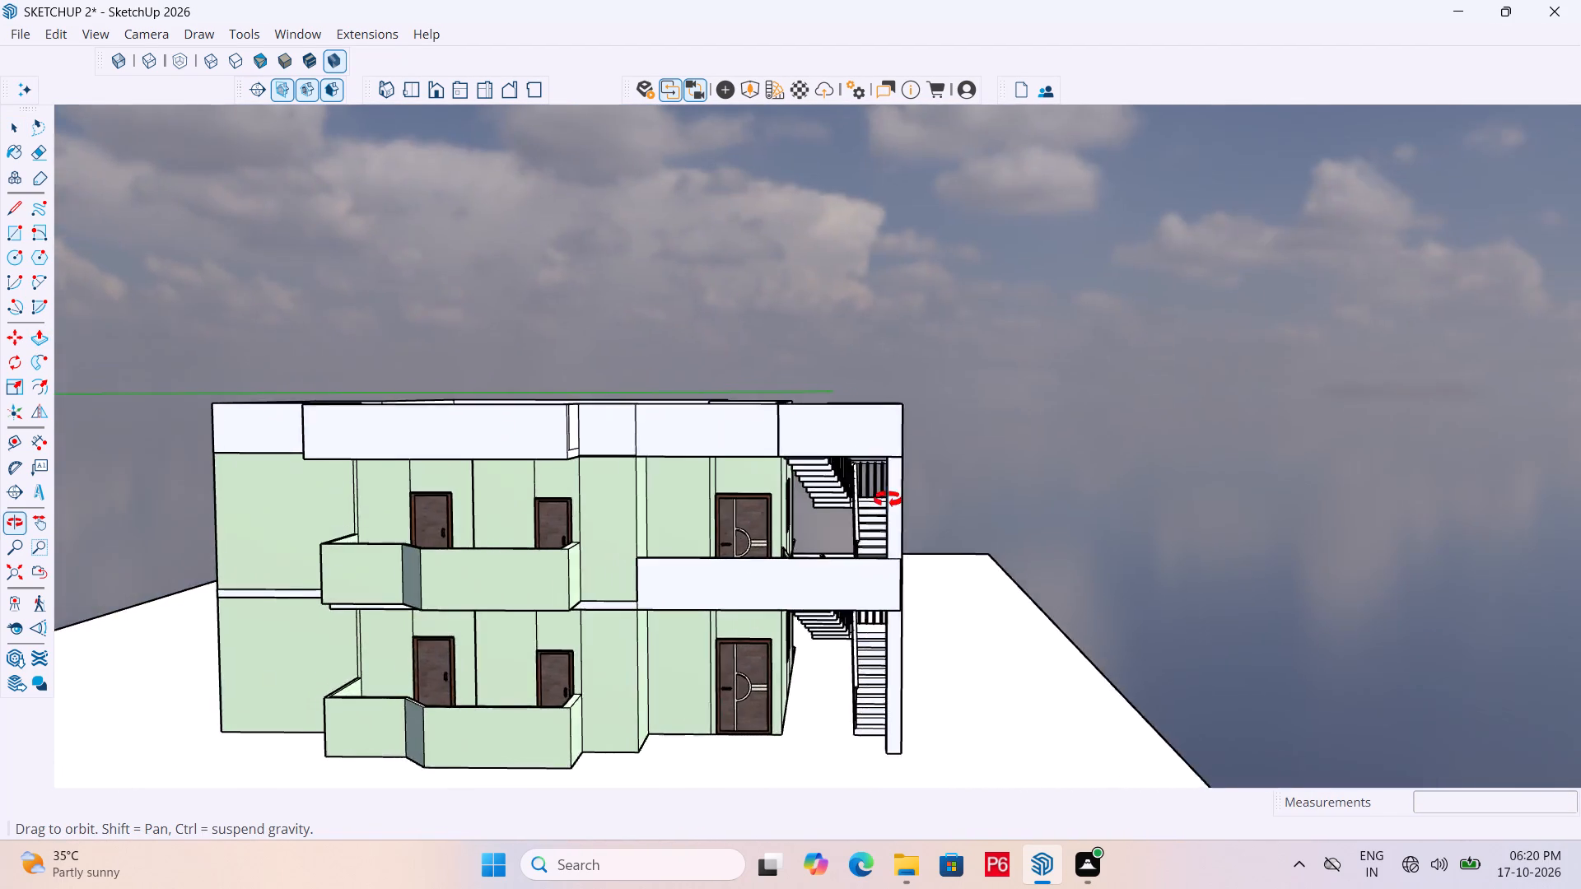
pyautogui.moveTo(888, 500); pyautogui.dragTo(499, 555, button='middle')
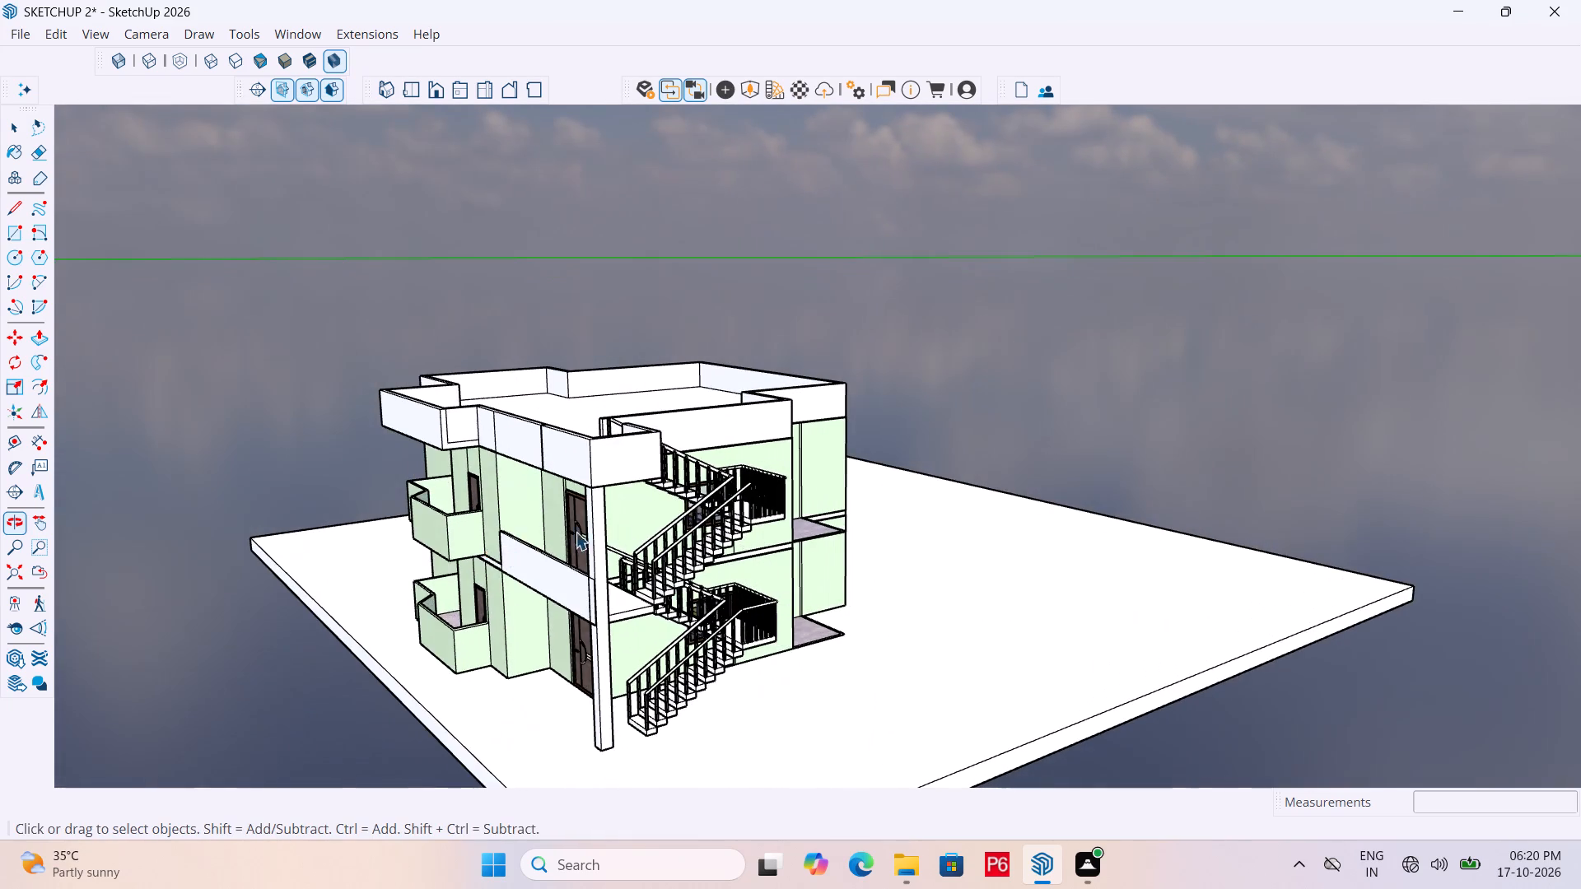
# Examine the building and its exterior staircase from several sides, ending on the railings of the mid-flight landings.
pyautogui.scroll(-2, 953, 527)
pyautogui.moveTo(885, 554); pyautogui.dragTo(800, 577, button='middle')
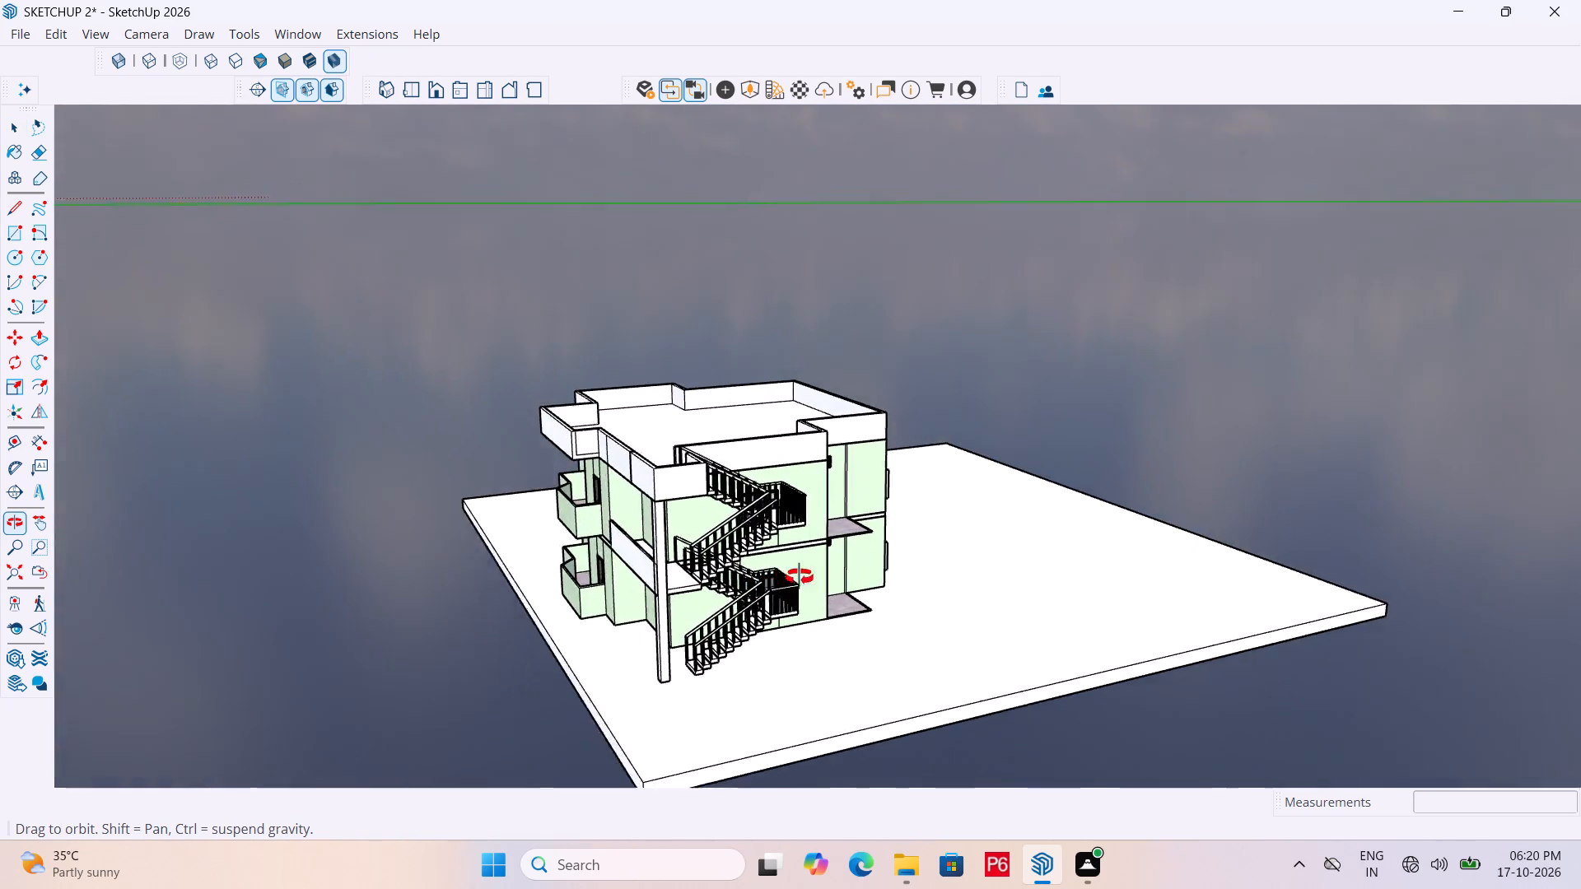
pyautogui.moveTo(800, 577); pyautogui.dragTo(823, 597, button='middle')
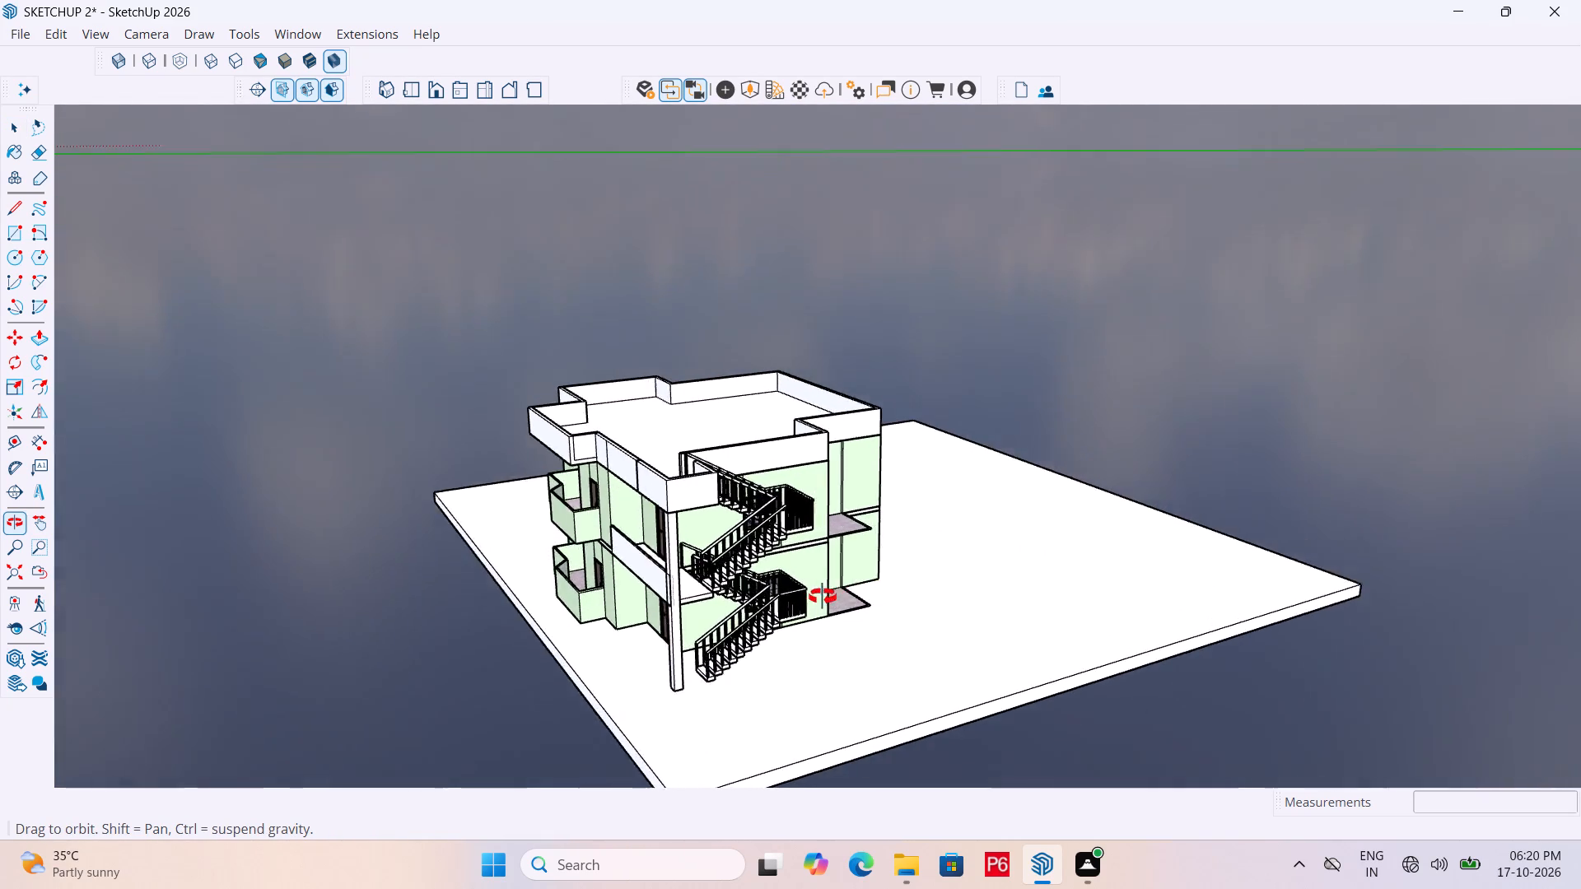
pyautogui.moveTo(823, 597); pyautogui.dragTo(595, 607, button='middle')
pyautogui.moveTo(822, 599); pyautogui.dragTo(478, 599, button='middle')
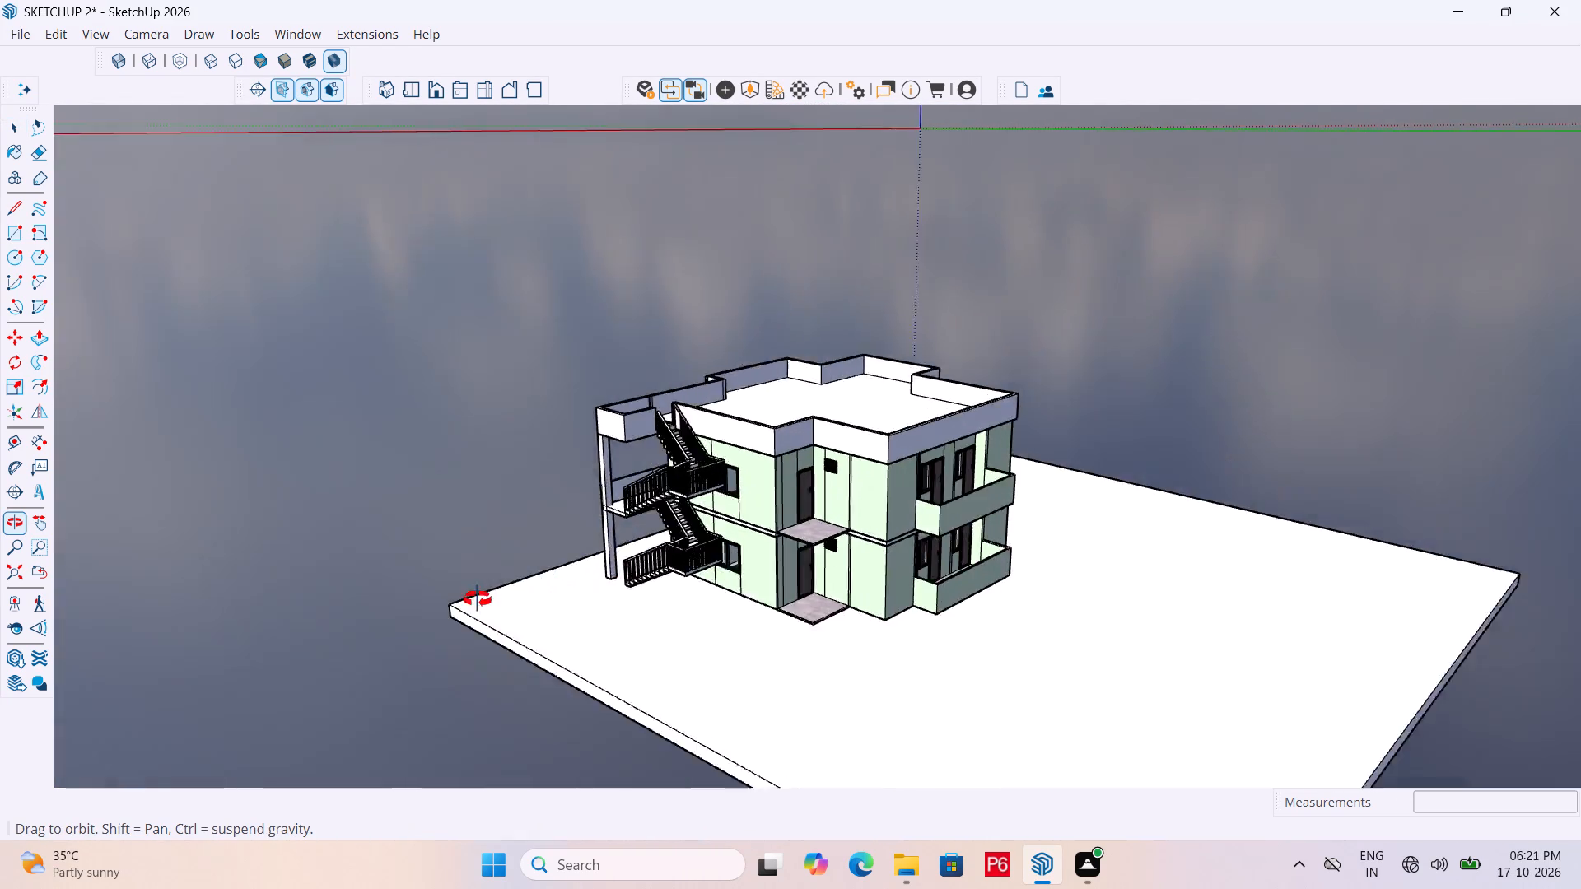
pyautogui.moveTo(478, 599); pyautogui.dragTo(656, 532, button='middle')
pyautogui.scroll(4, 645, 532)
pyautogui.scroll(5, 727, 590)
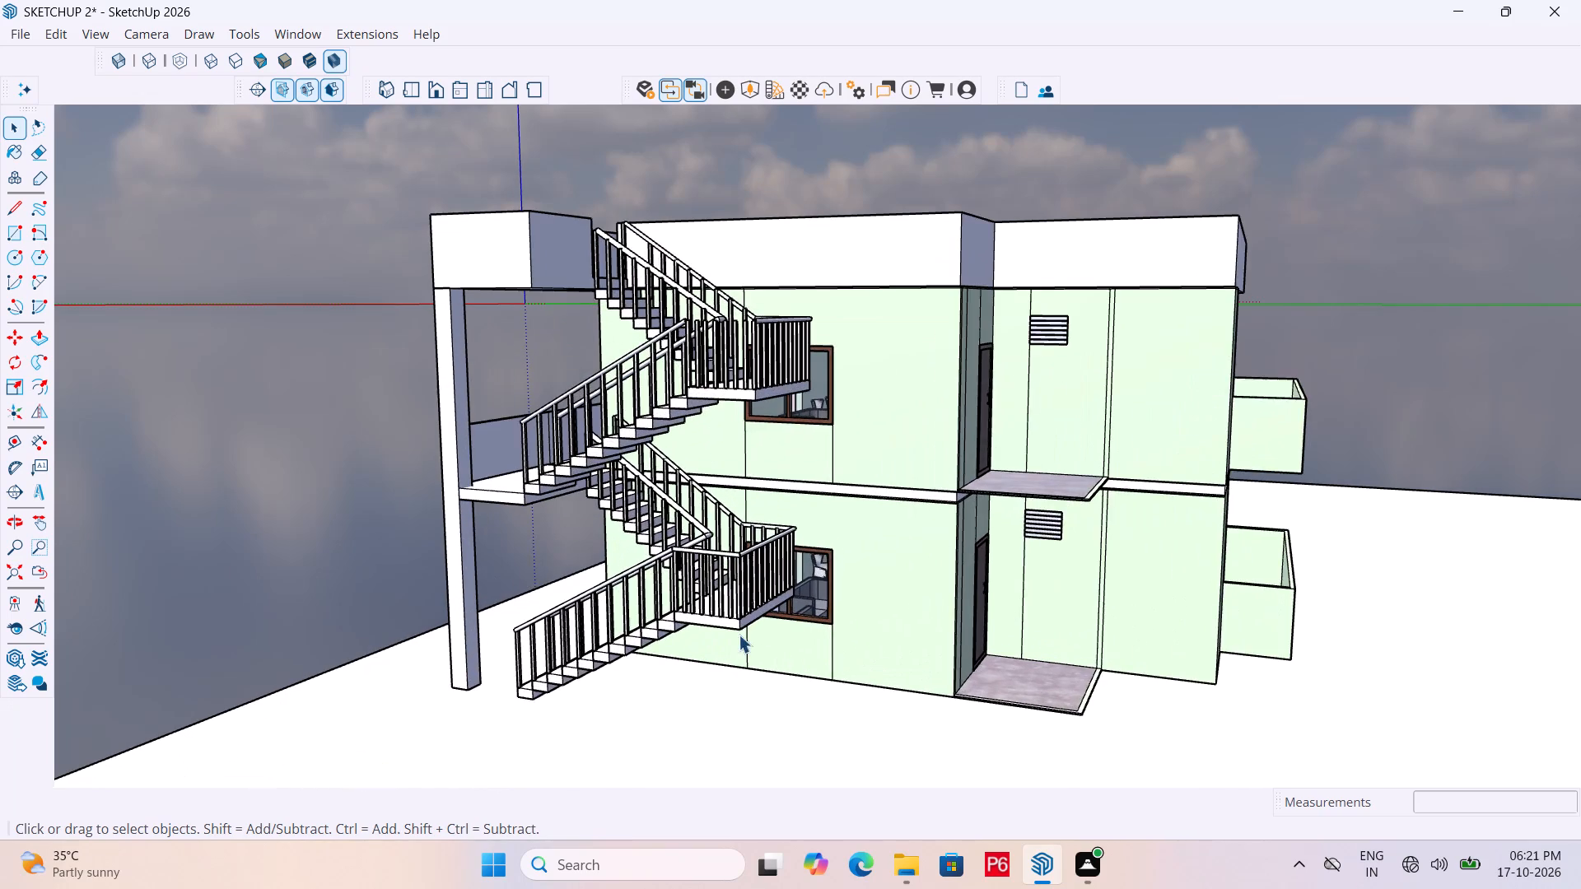
pyautogui.scroll(1, 742, 641)
pyautogui.moveTo(749, 638); pyautogui.dragTo(903, 666, button='middle')
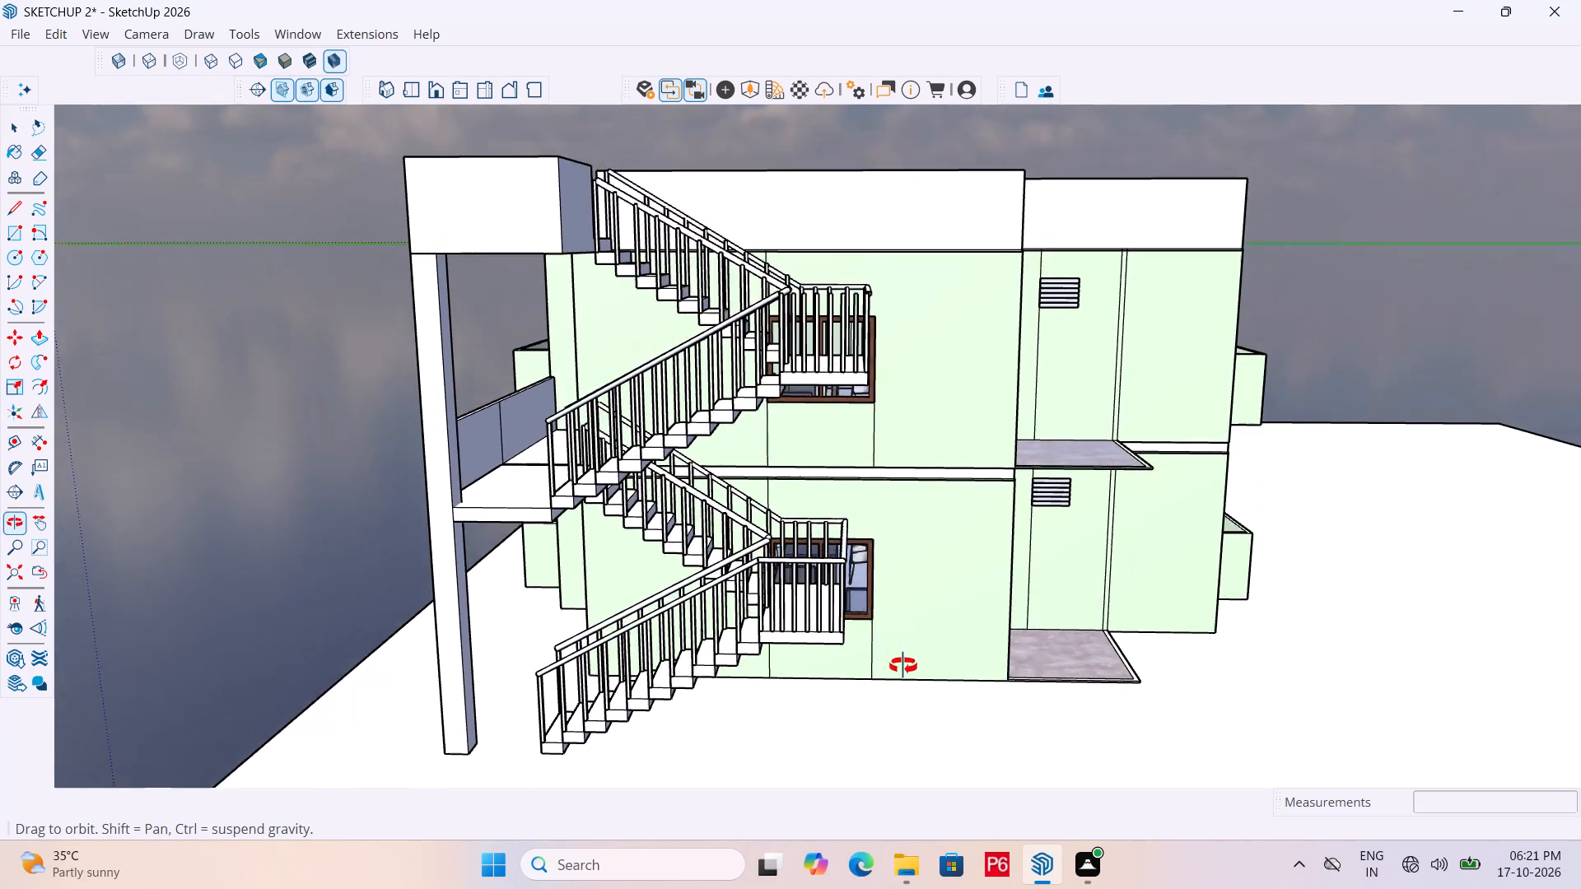
pyautogui.moveTo(903, 666); pyautogui.dragTo(950, 753, button='middle')
# Copy the lower mid-flight landing's outer horizontal handrail up 10' 8 13/16" onto the upper mid-flight landing's railing, and save.
pyautogui.scroll(2, 852, 595)
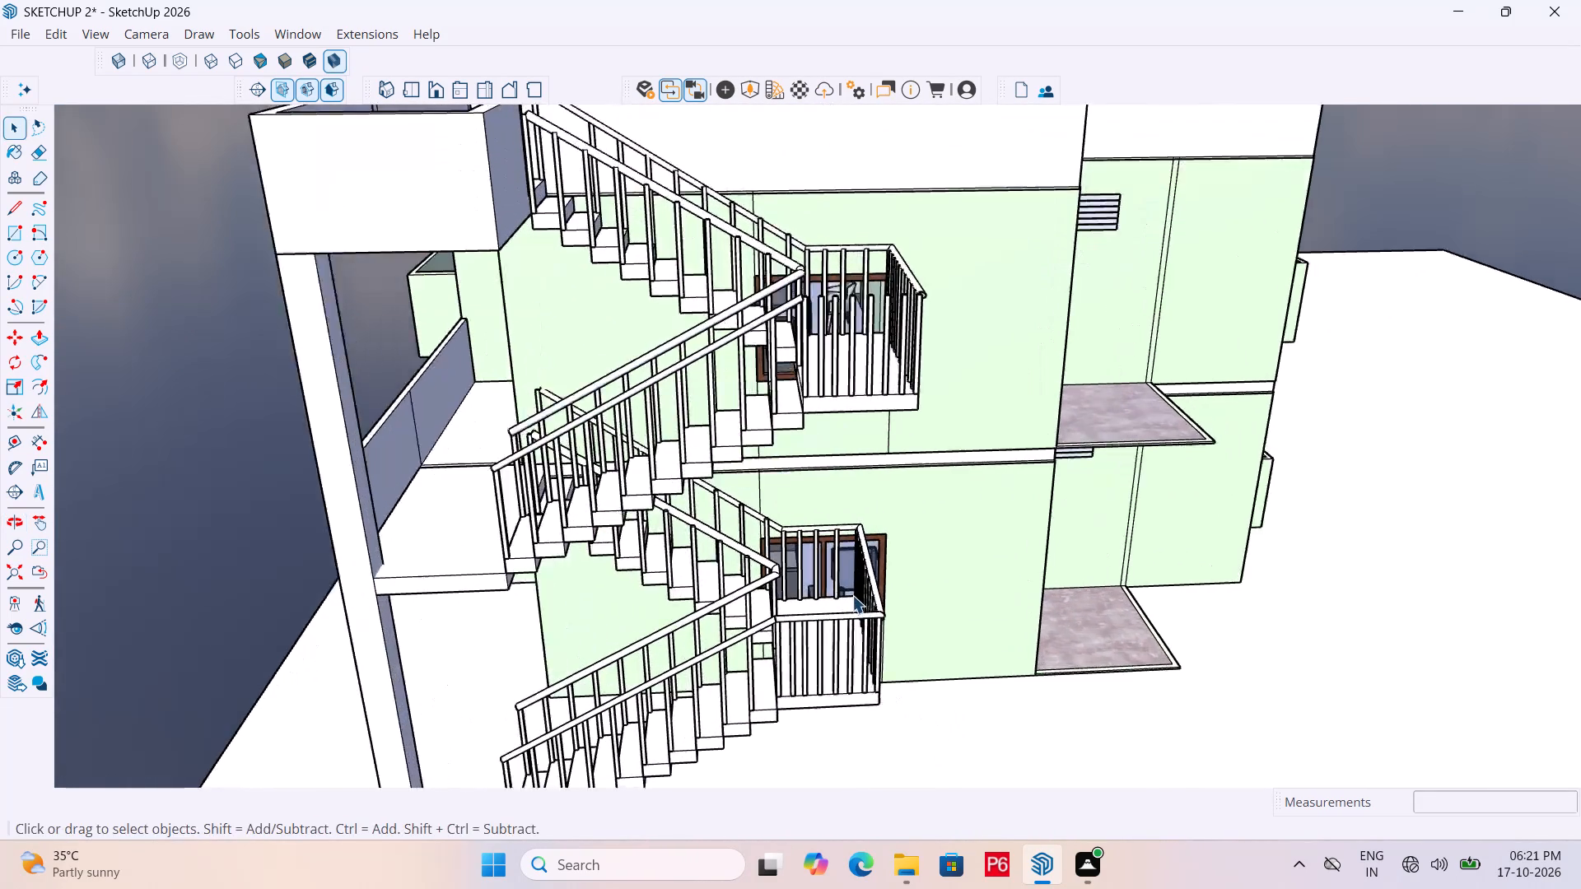
pyautogui.scroll(3, 852, 595)
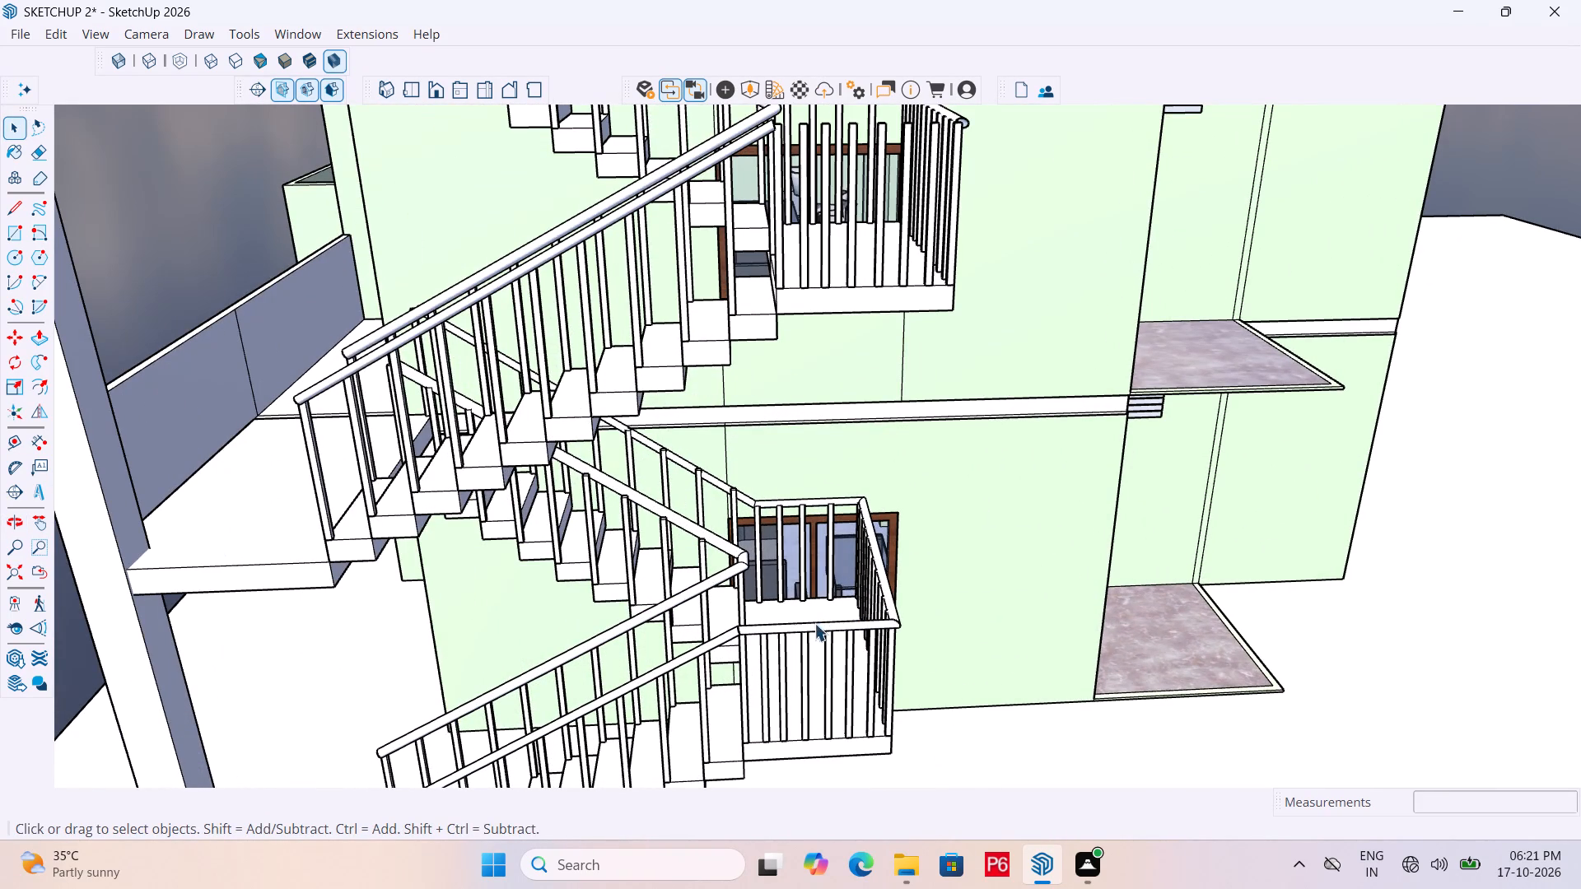
pyautogui.click(822, 626)
pyautogui.press('m')
pyautogui.click(901, 635)
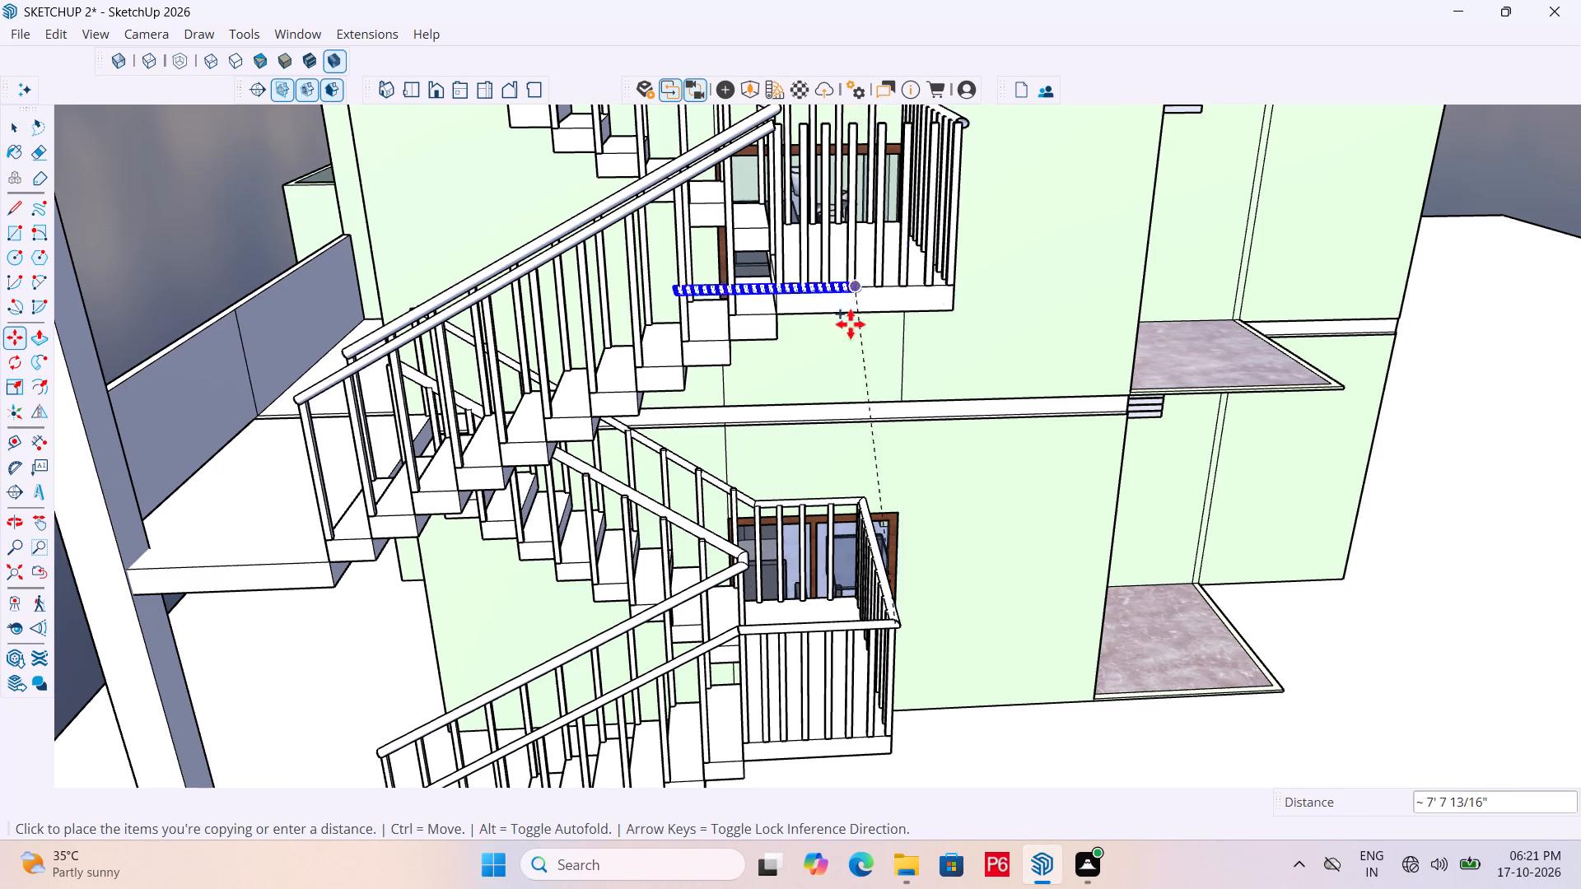
pyautogui.scroll(-5, 851, 333)
pyautogui.scroll(11, 927, 224)
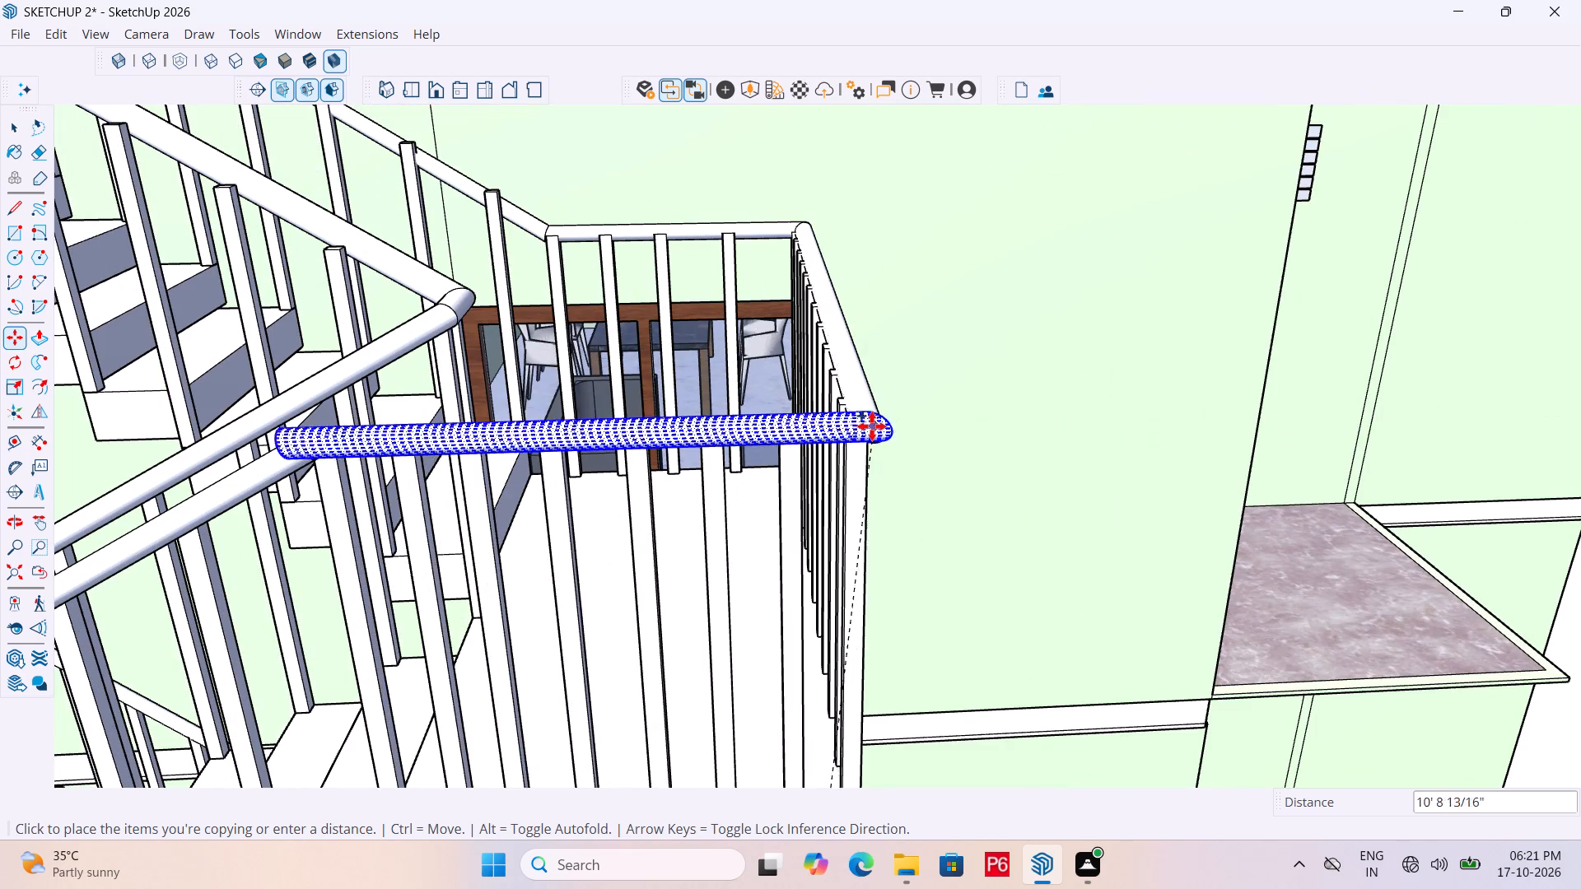
pyautogui.click(870, 428)
pyautogui.scroll(-7, 841, 361)
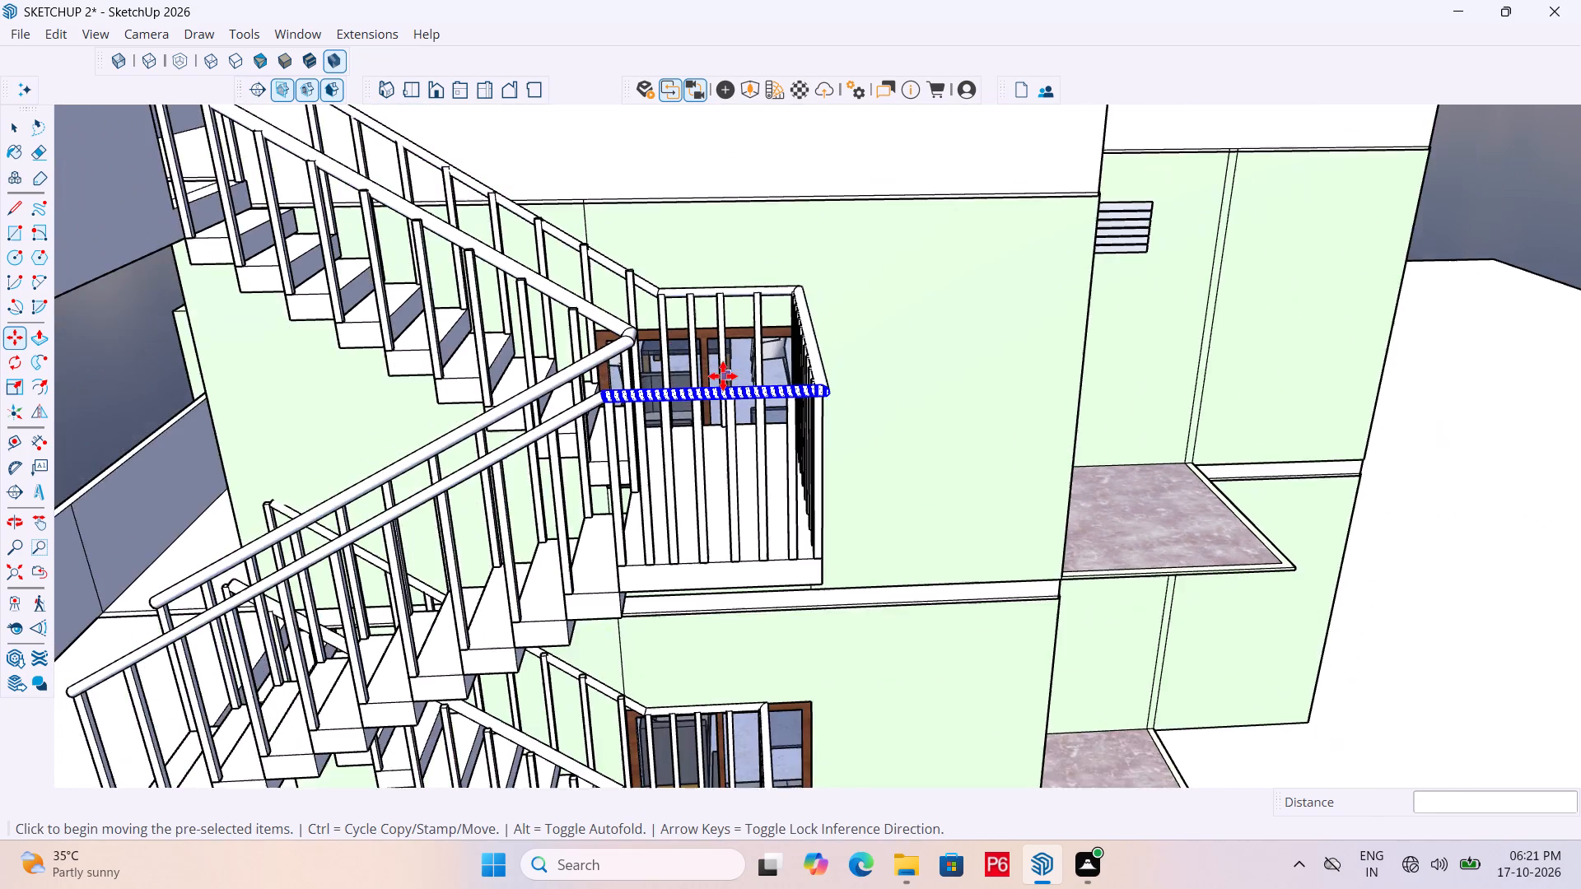
pyautogui.scroll(-5, 722, 376)
pyautogui.press('space')
pyautogui.doubleClick(227, 414)
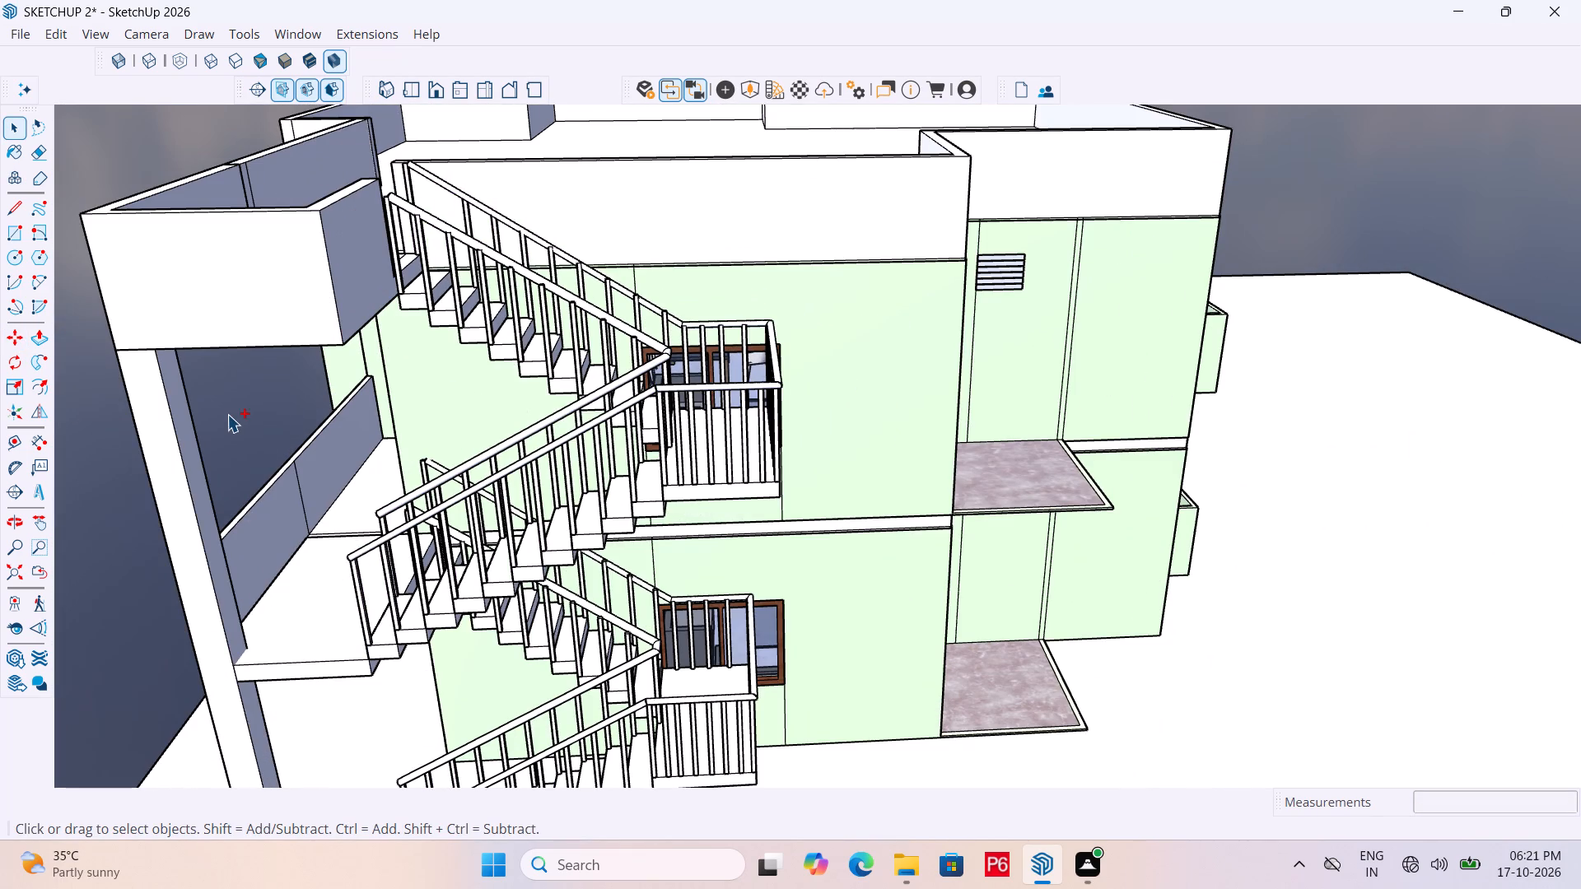
pyautogui.hotkey('ctrl', 's')
pyautogui.hotkey('ctrl', 's')
pyautogui.hotkey('ctrl', 's')
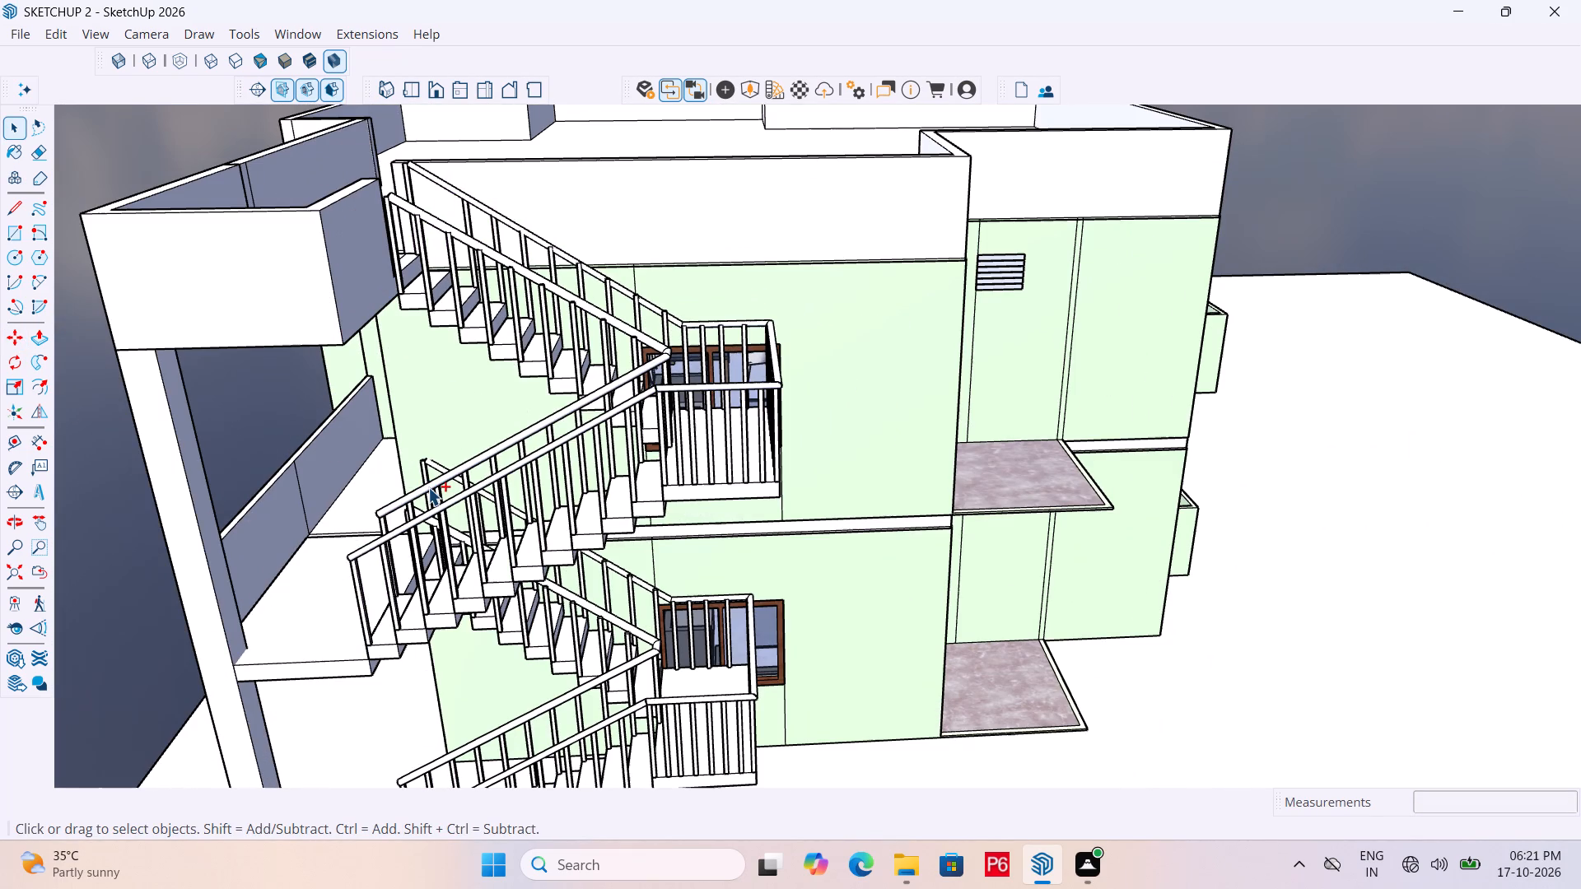
pyautogui.hotkey('ctrl', 's')
# Inside the first-floor landing's group, Push/Pull the side face between column and stair 6" inward, keeping the original face to form a strip.
pyautogui.scroll(-3, 507, 499)
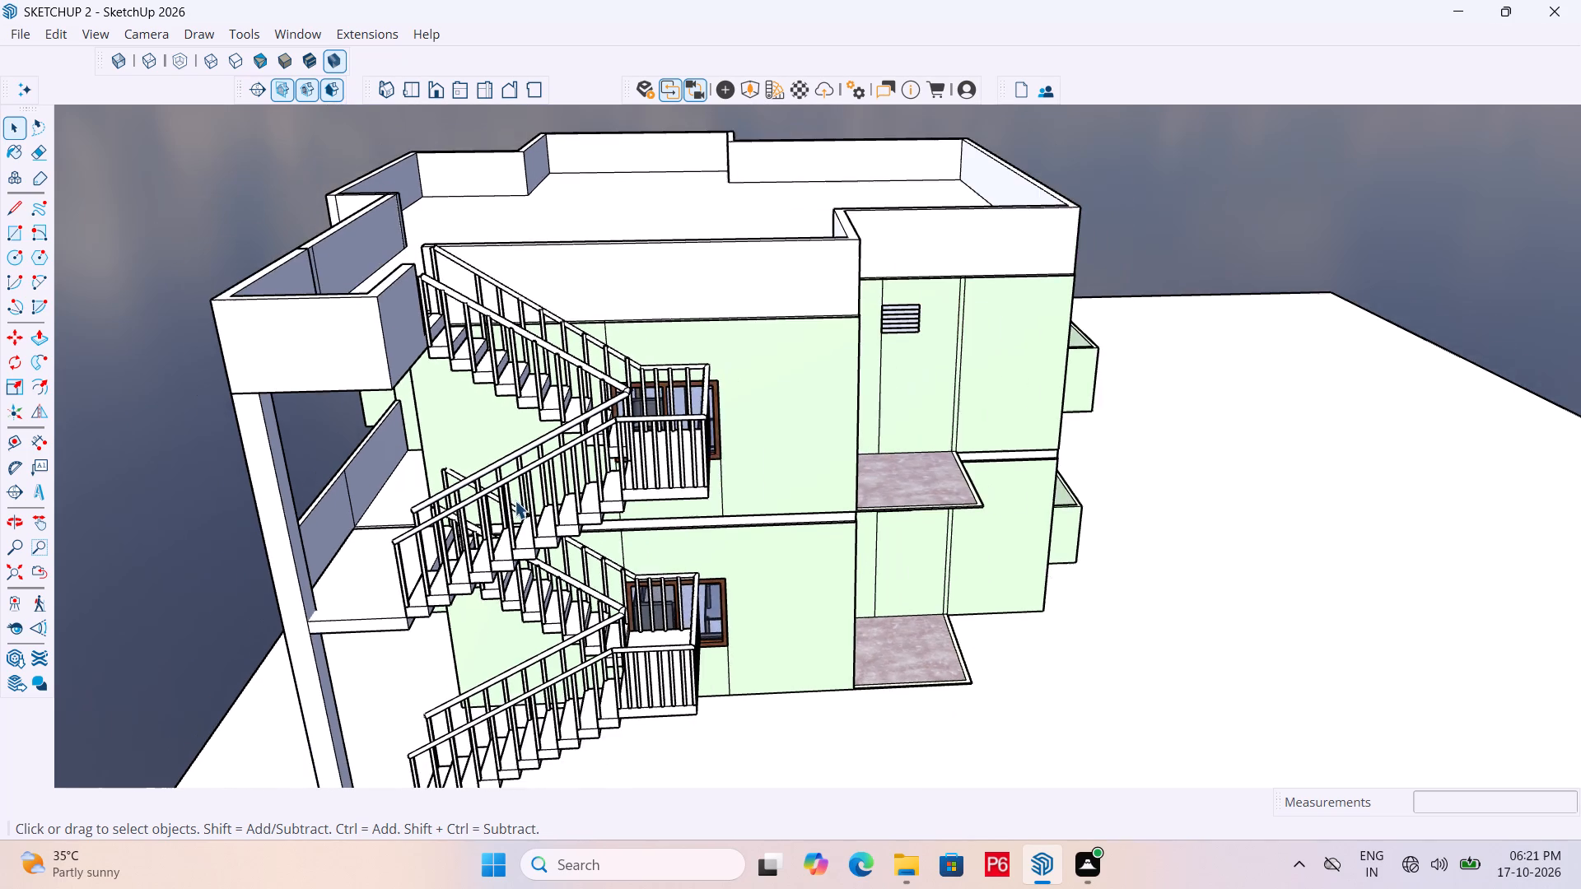
pyautogui.moveTo(353, 542); pyautogui.dragTo(229, 535, button='middle')
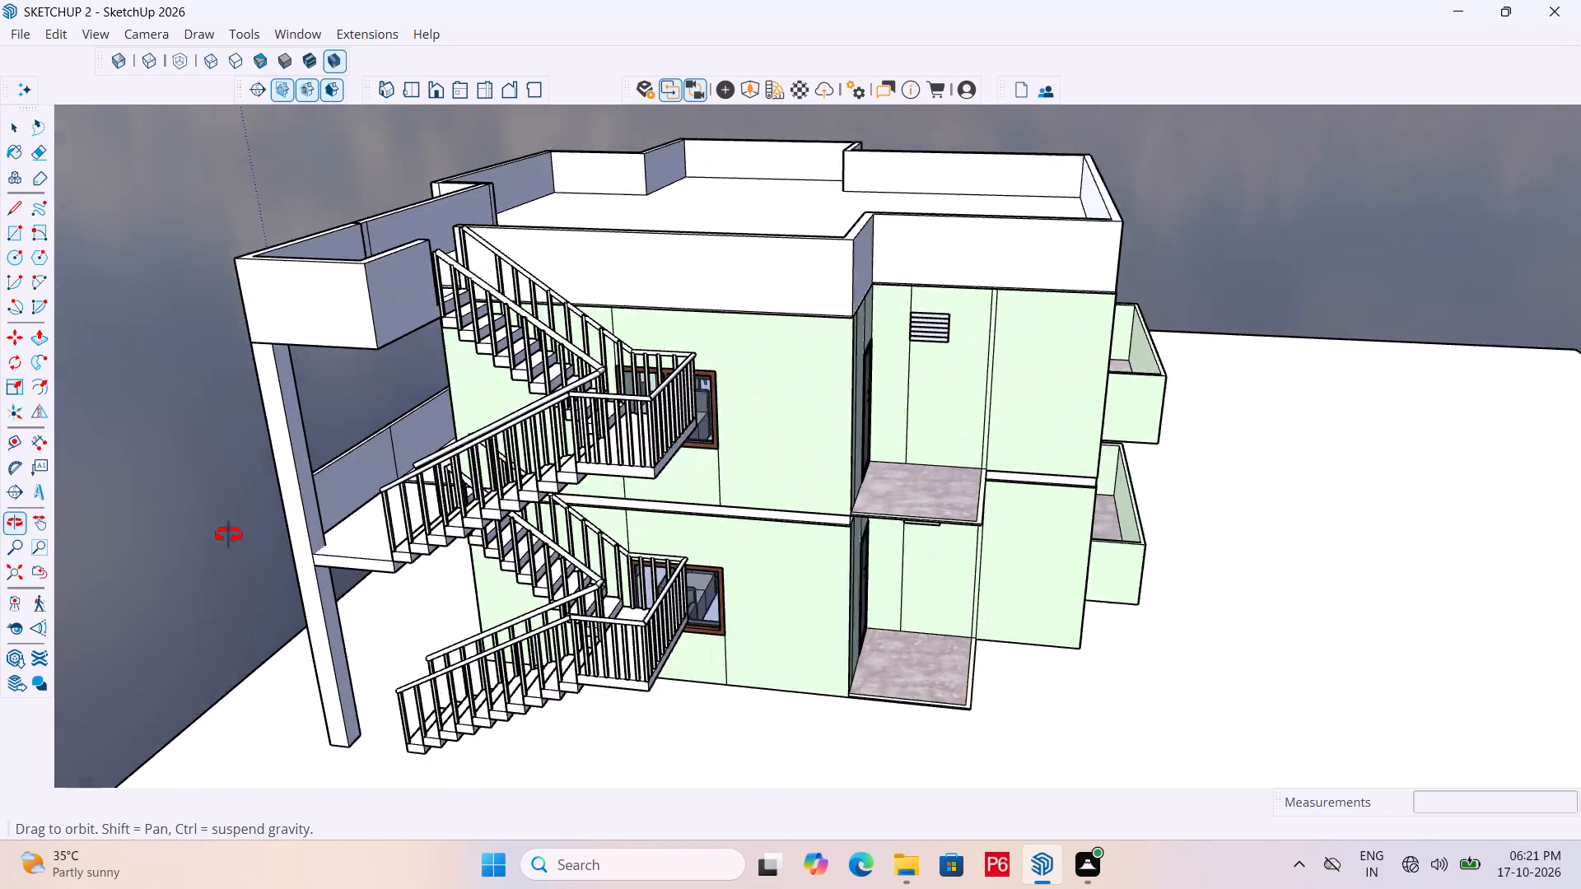
pyautogui.moveTo(229, 535); pyautogui.dragTo(250, 547, button='middle')
pyautogui.moveTo(259, 548); pyautogui.dragTo(274, 550, button='middle')
pyautogui.scroll(4, 267, 549)
pyautogui.scroll(5, 375, 589)
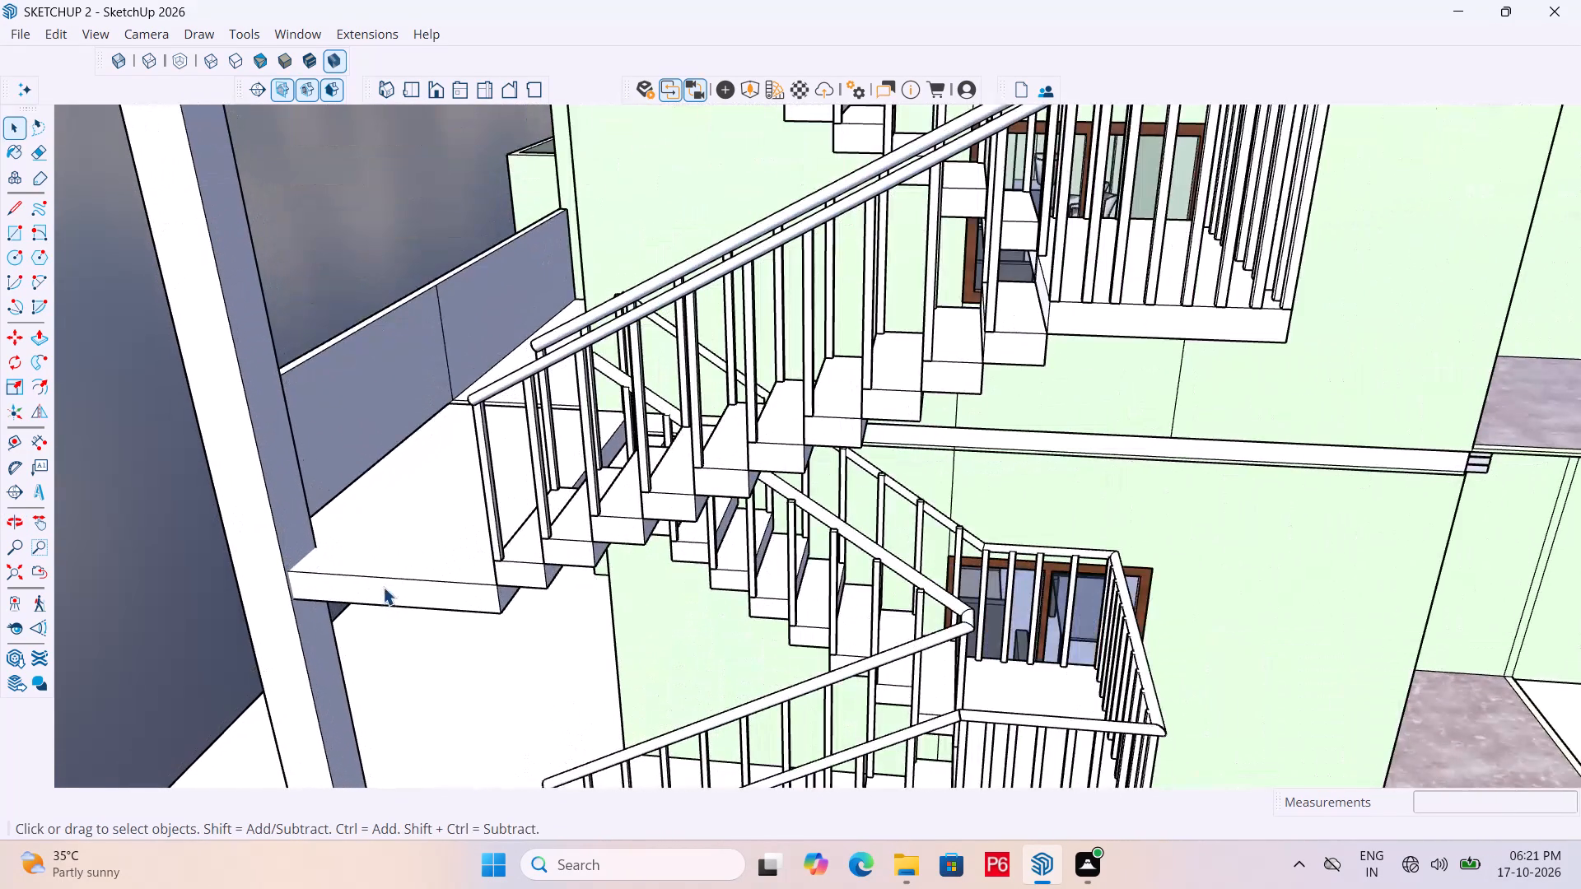
pyautogui.click(405, 597)
pyautogui.doubleClick(407, 597)
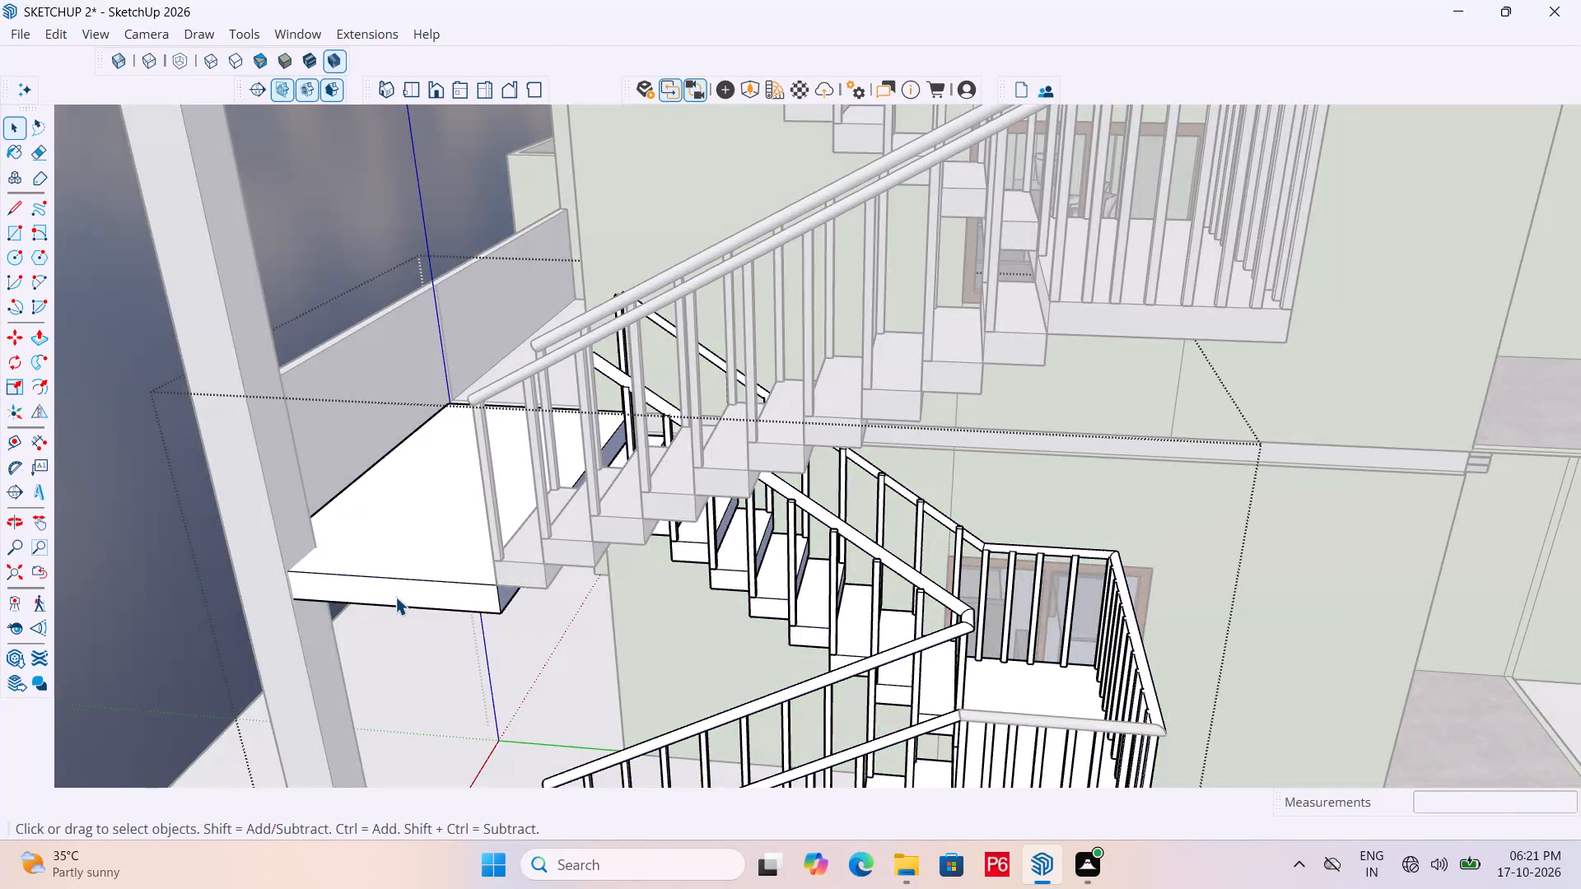
pyautogui.click(395, 597)
pyautogui.doubleClick(385, 597)
pyautogui.tripleClick(378, 593)
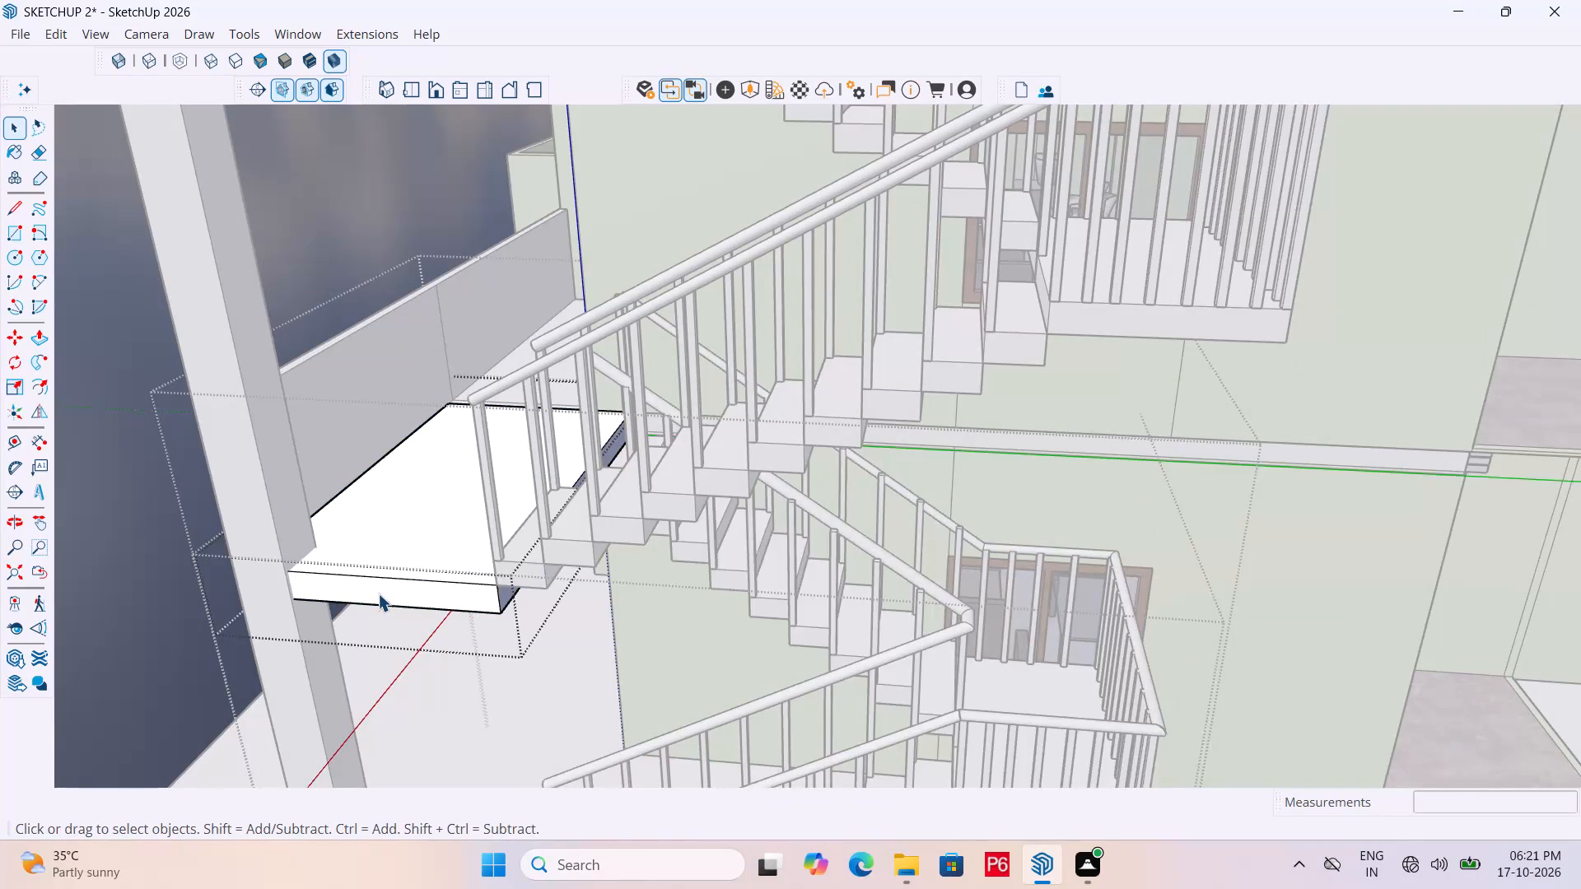
pyautogui.click(378, 593)
pyautogui.moveTo(380, 591); pyautogui.dragTo(388, 588)
pyautogui.click(409, 588)
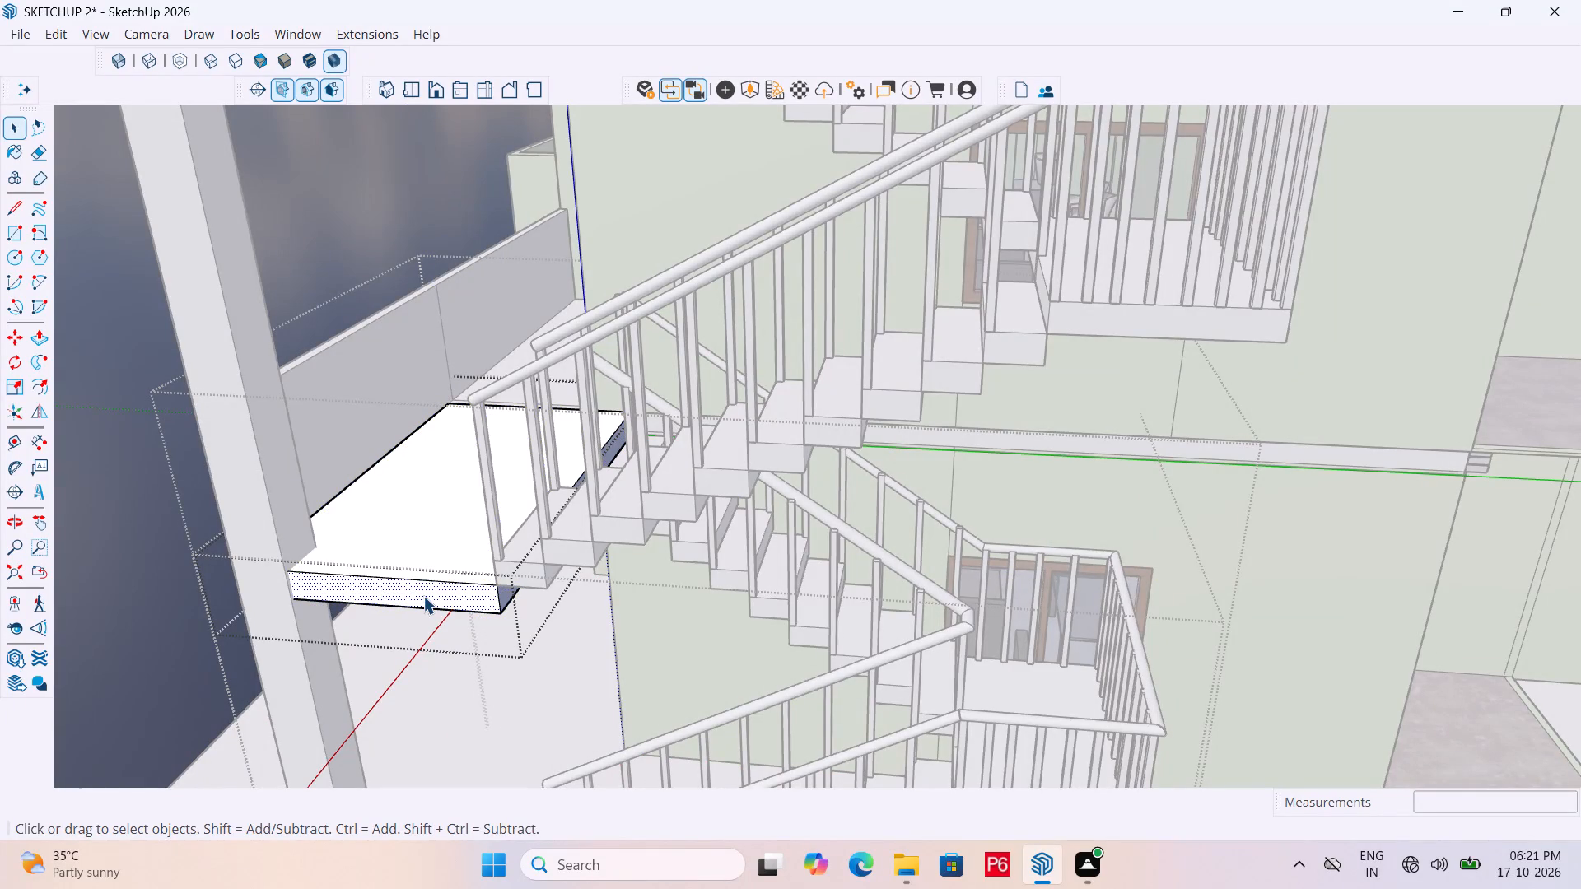
pyautogui.press('p')
pyautogui.click(408, 593)
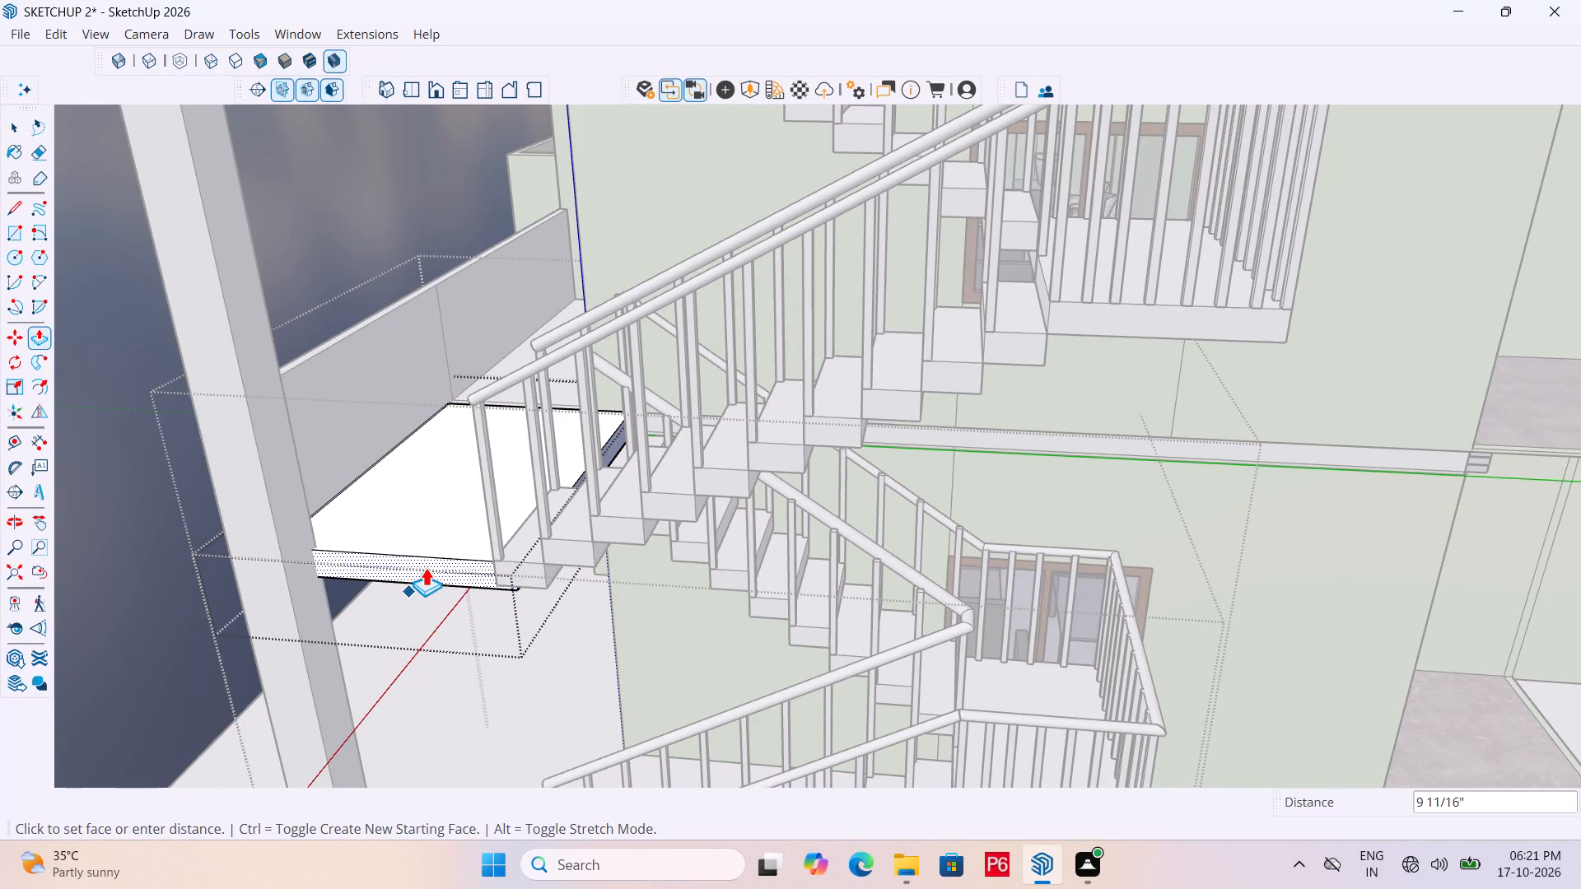
pyautogui.scroll(5, 424, 567)
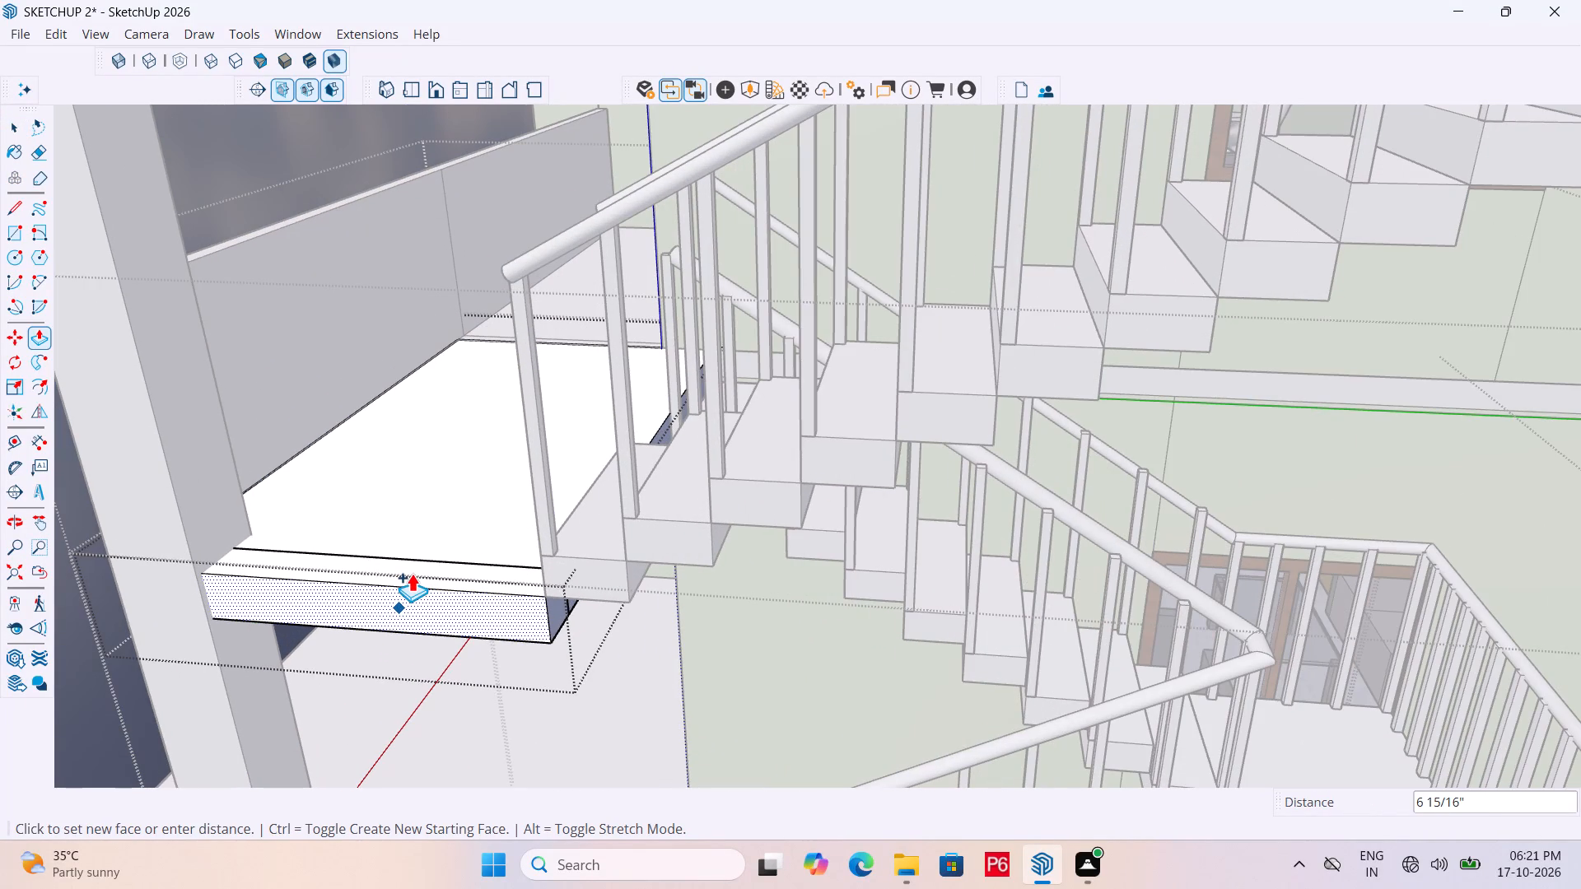
pyautogui.write('6"')
pyautogui.press('Return')
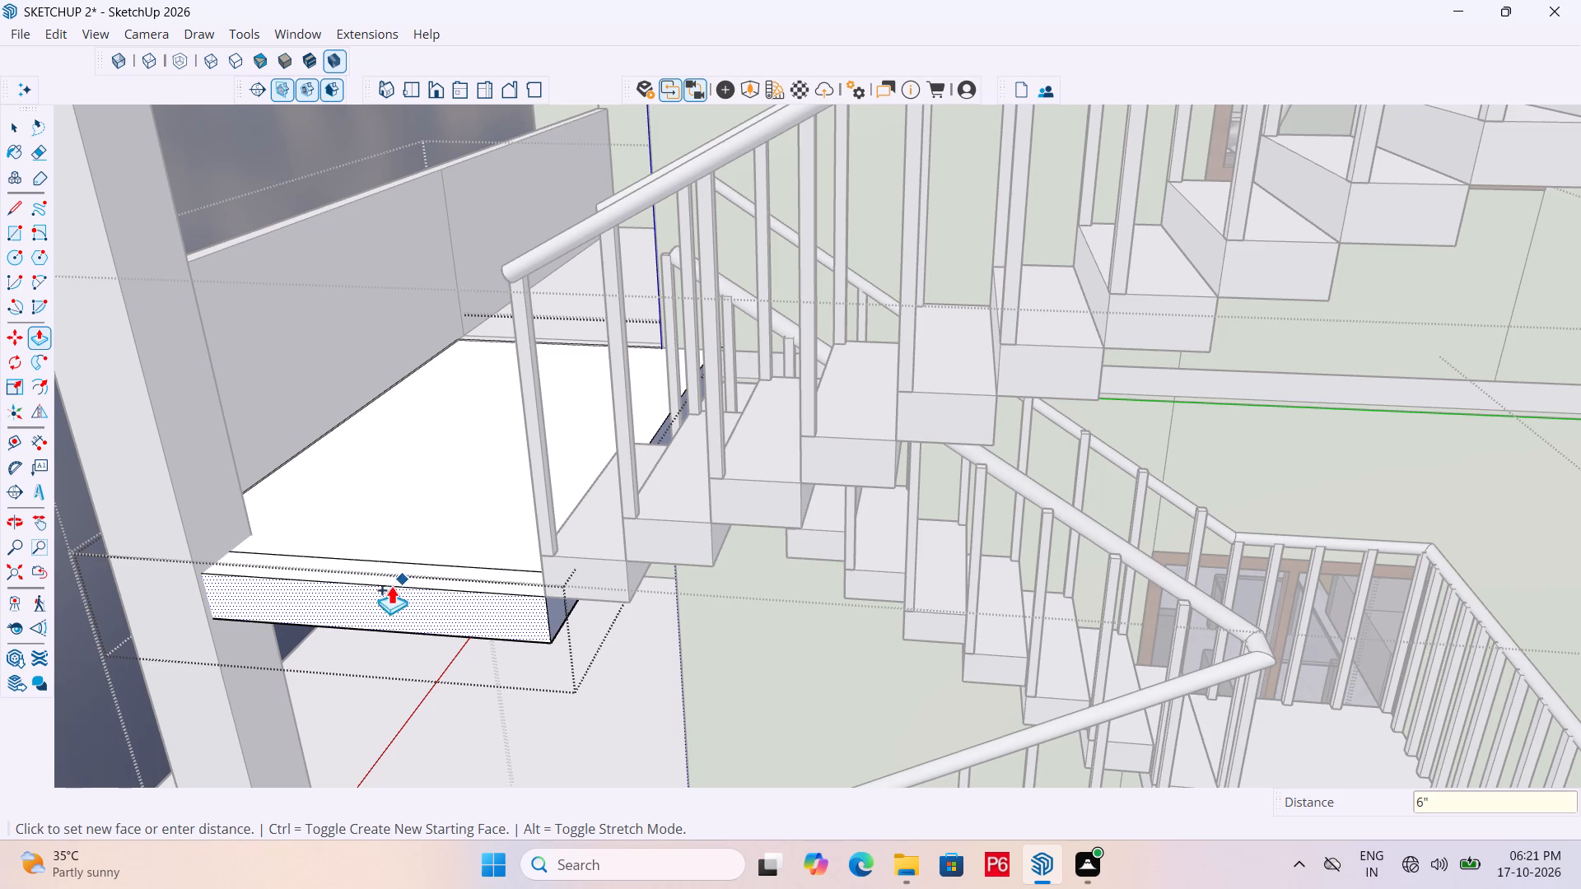
# Push/Pull the 6" strip along the landing edge up 3' as a parapet, save, and close the landing's group.
pyautogui.scroll(2, 371, 559)
pyautogui.press('space')
pyautogui.click(399, 575)
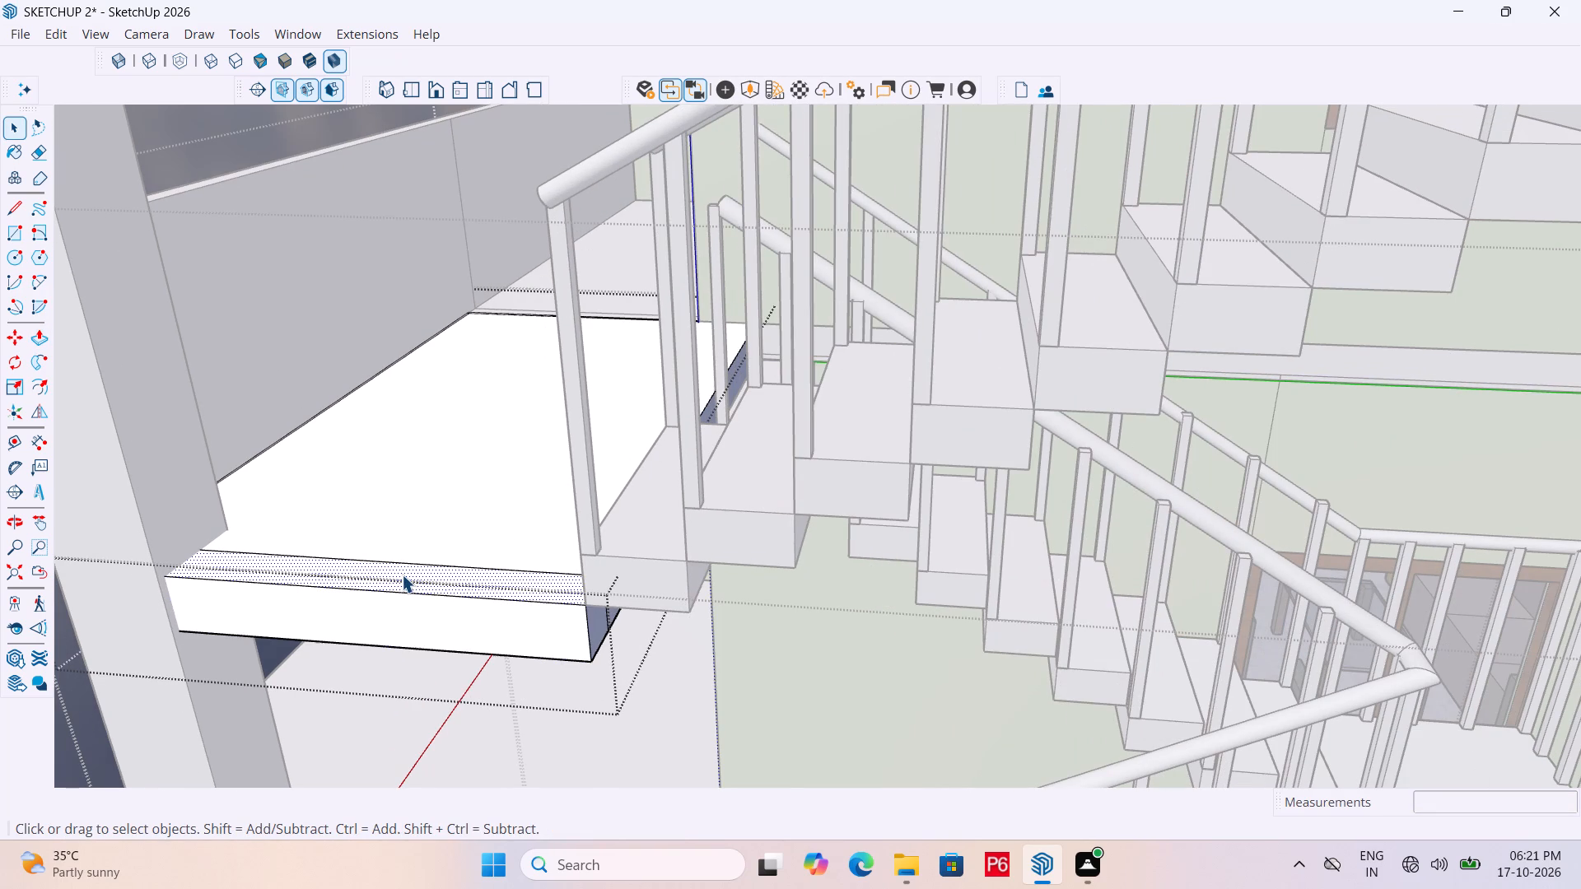
pyautogui.press('p')
pyautogui.click(403, 575)
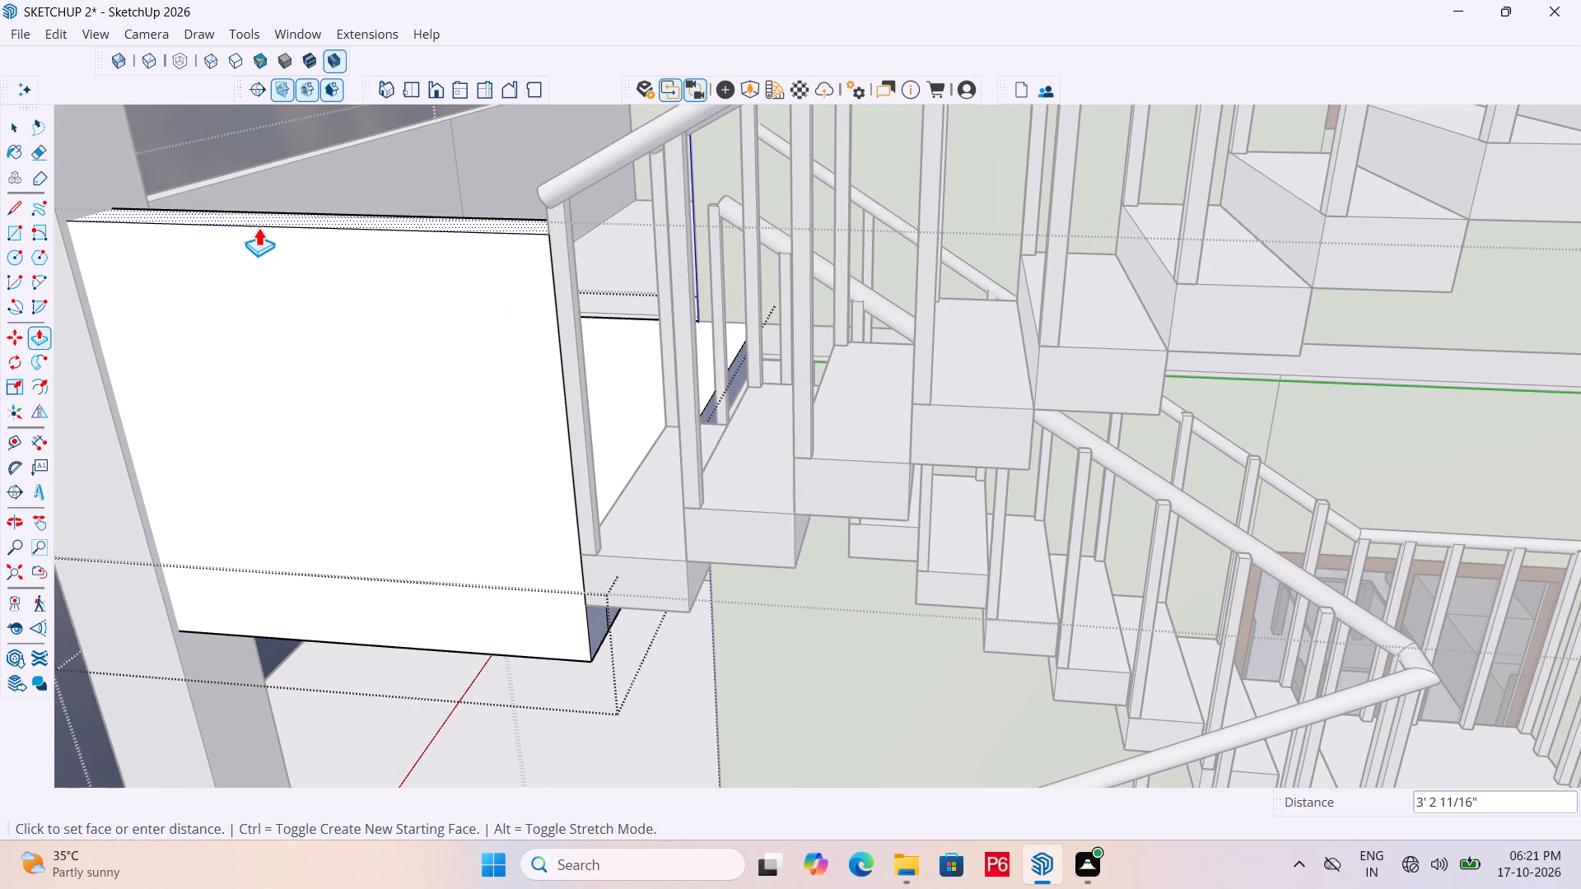
pyautogui.write("3'")
pyautogui.press('Return')
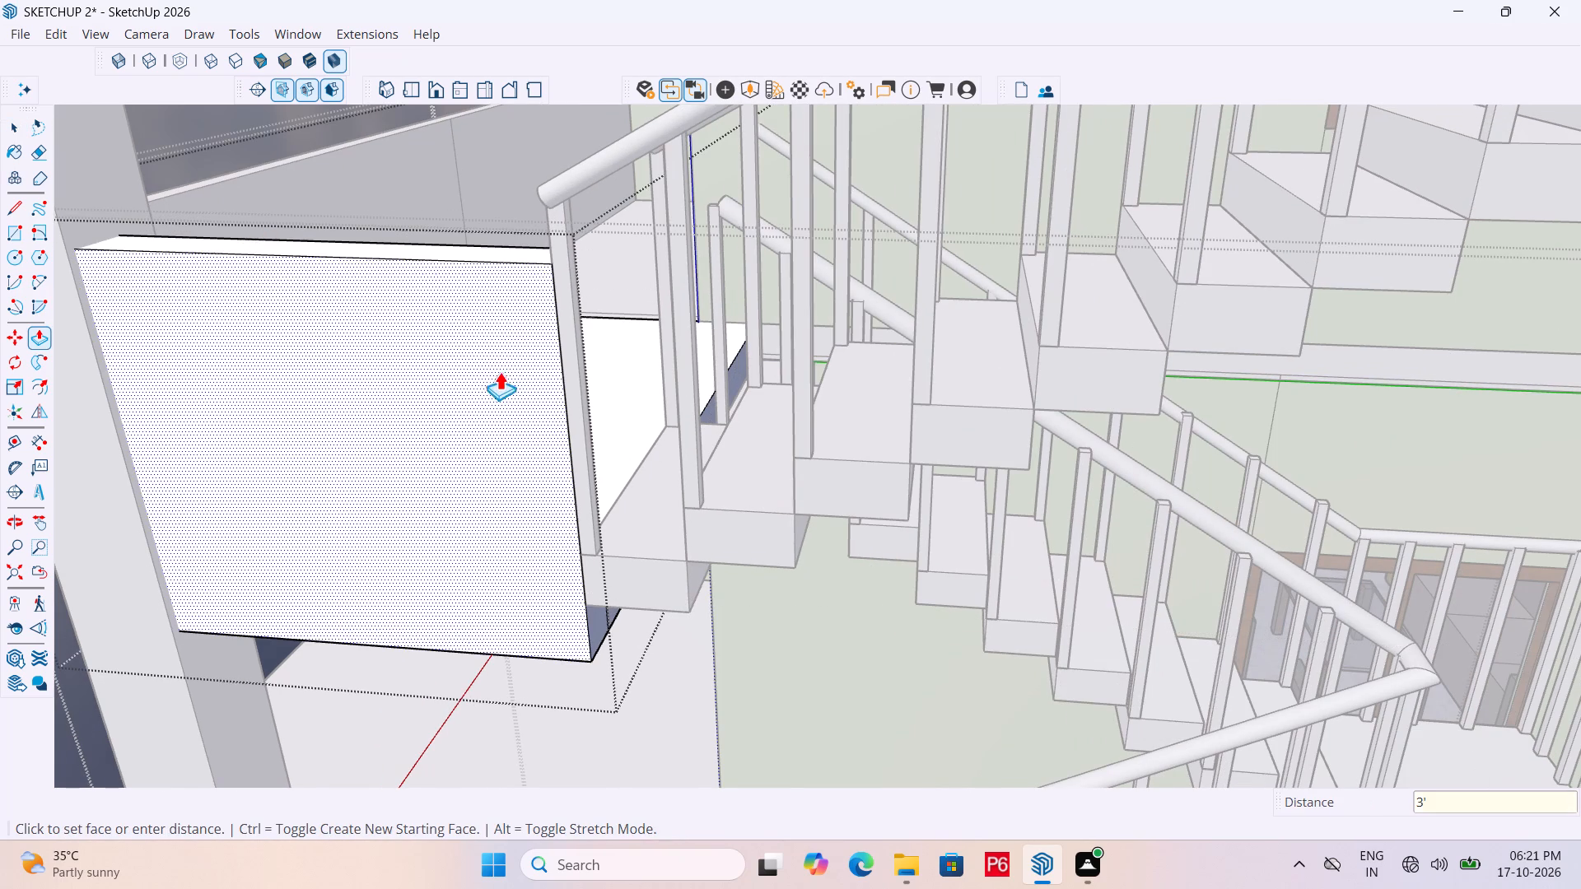
pyautogui.scroll(-2, 502, 373)
pyautogui.hotkey('ctrl', 's')
pyautogui.hotkey('ctrl', 's')
pyautogui.hotkey('ctrl', 's')
pyautogui.hotkey('ctrl', 's')
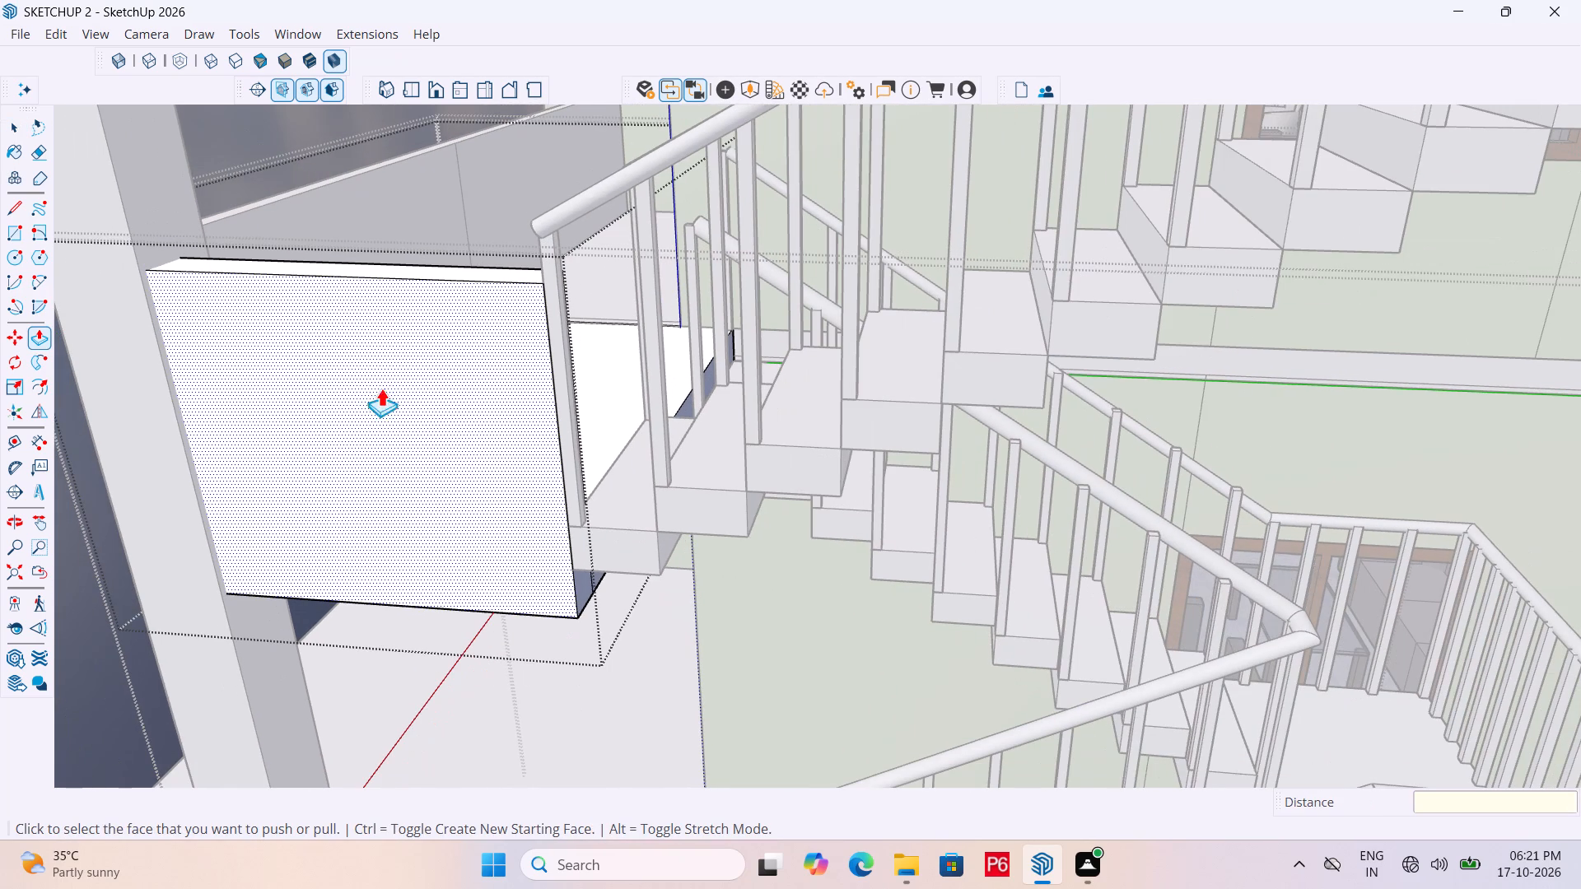
pyautogui.scroll(-6, 427, 395)
pyautogui.scroll(-5, 741, 398)
pyautogui.scroll(-2, 842, 418)
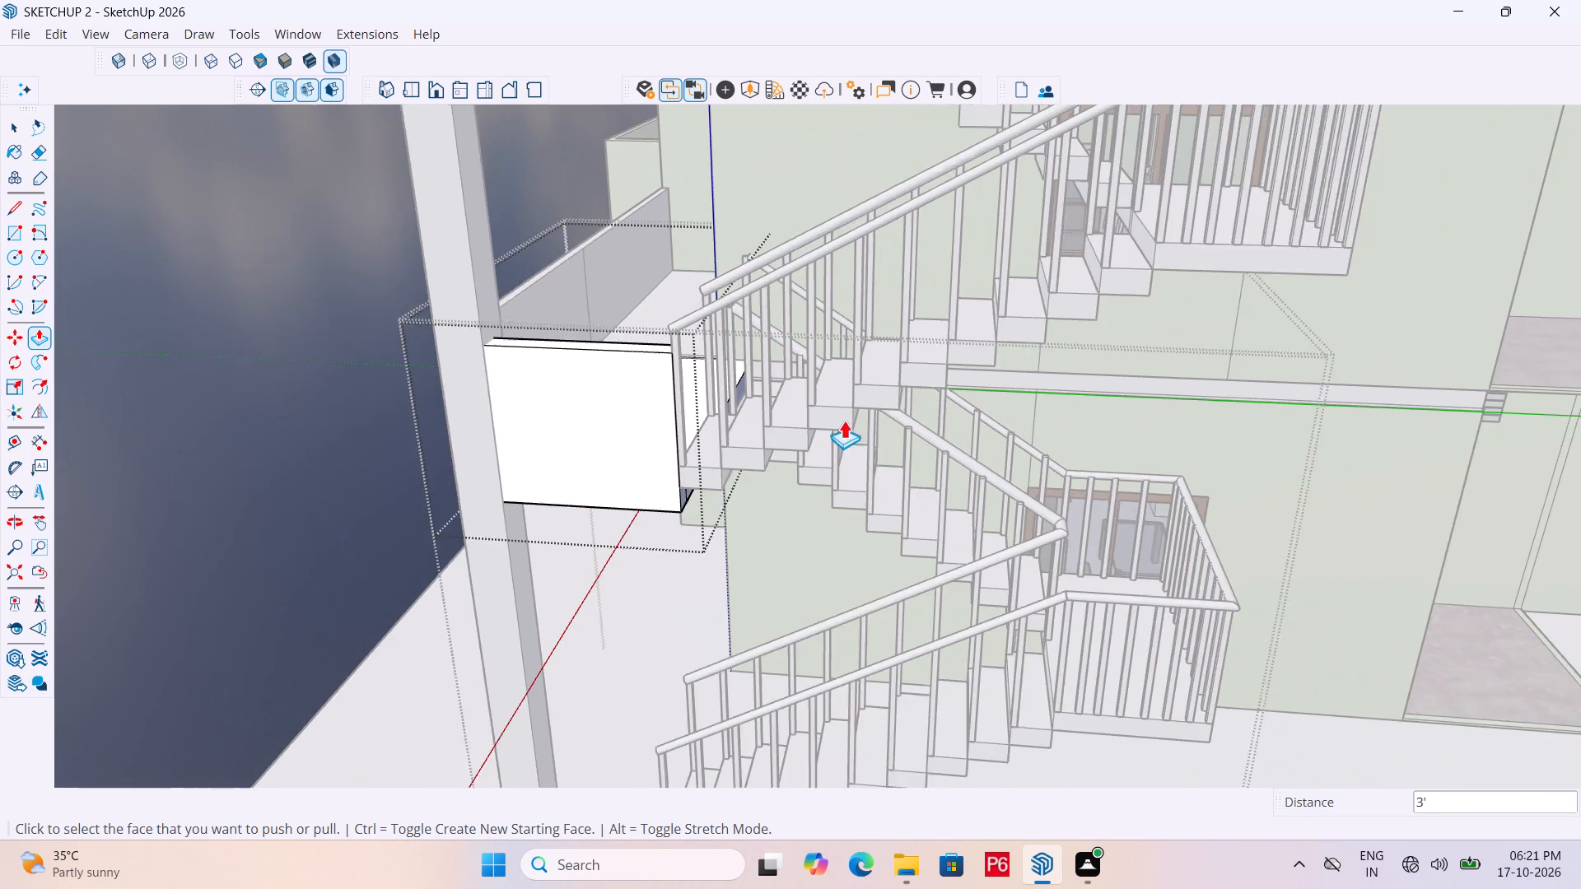
pyautogui.scroll(-1, 844, 420)
pyautogui.press('space')
pyautogui.tripleClick(333, 408)
pyautogui.tripleClick(333, 408)
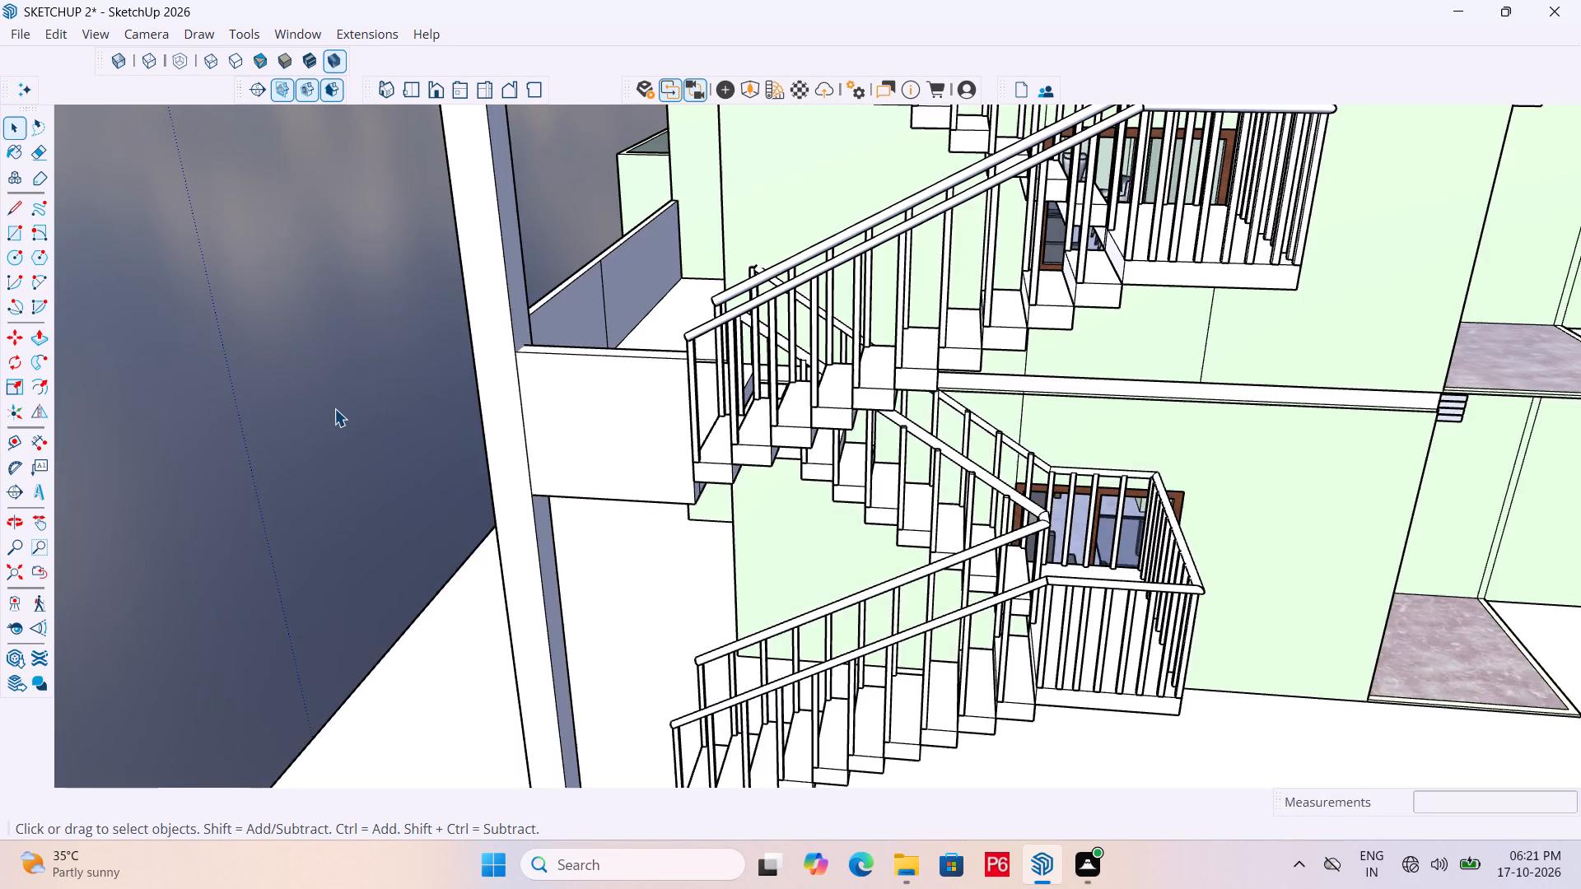
# Examine the building from the front, the staircase side and around to the side with the vents.
pyautogui.scroll(-4, 399, 373)
pyautogui.moveTo(474, 388); pyautogui.dragTo(557, 400, button='middle')
pyautogui.moveTo(529, 400); pyautogui.dragTo(958, 369, button='middle')
pyautogui.scroll(-5, 747, 327)
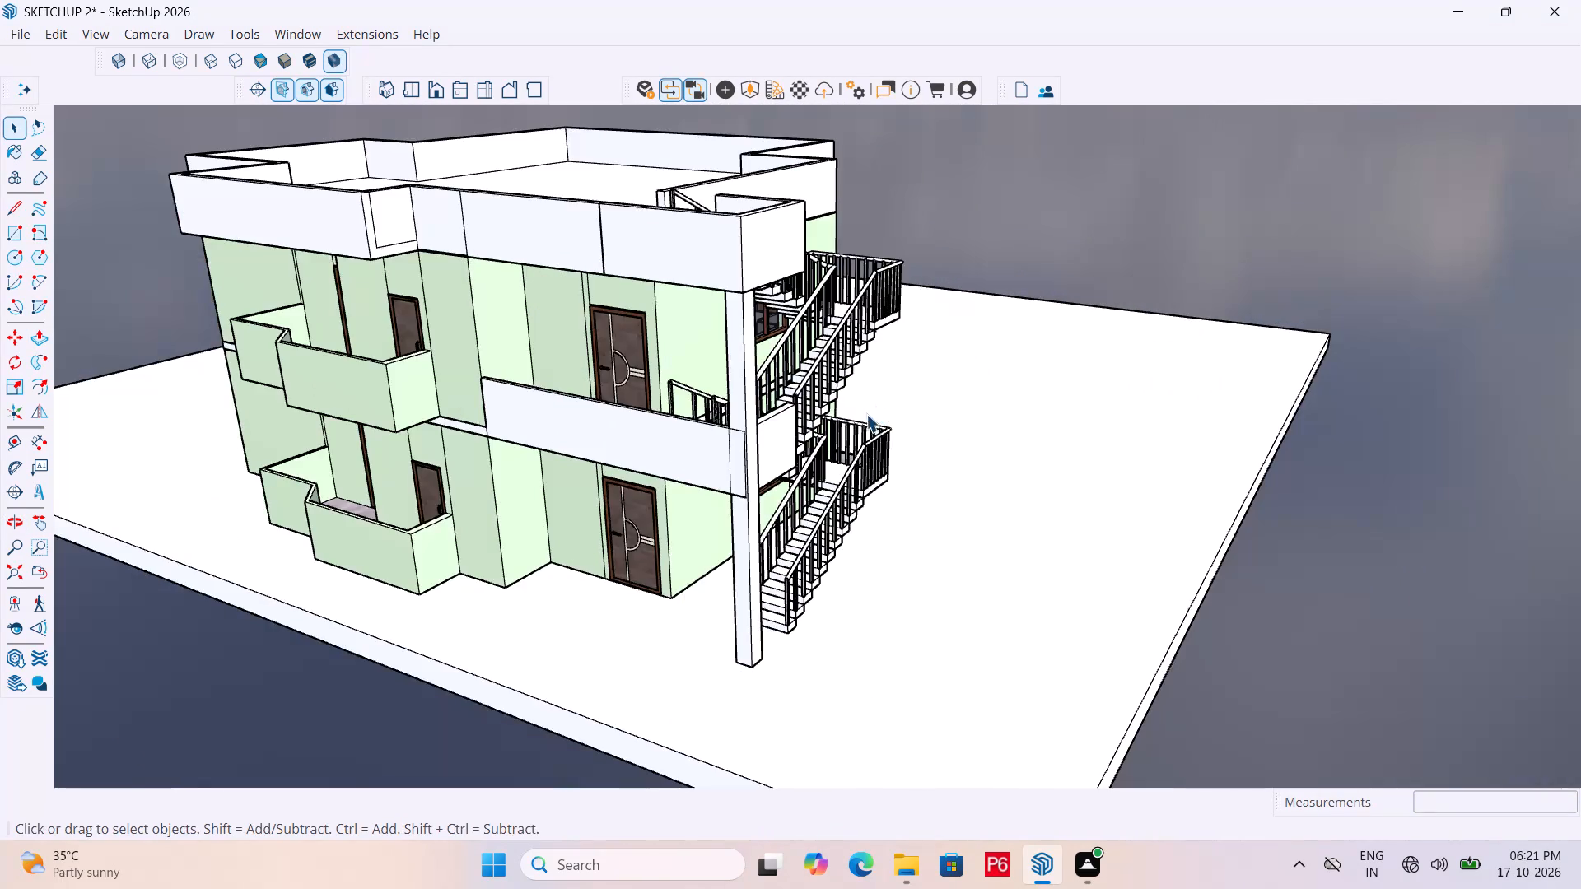
pyautogui.moveTo(776, 428); pyautogui.dragTo(1175, 258, button='middle')
pyautogui.scroll(-1, 776, 428)
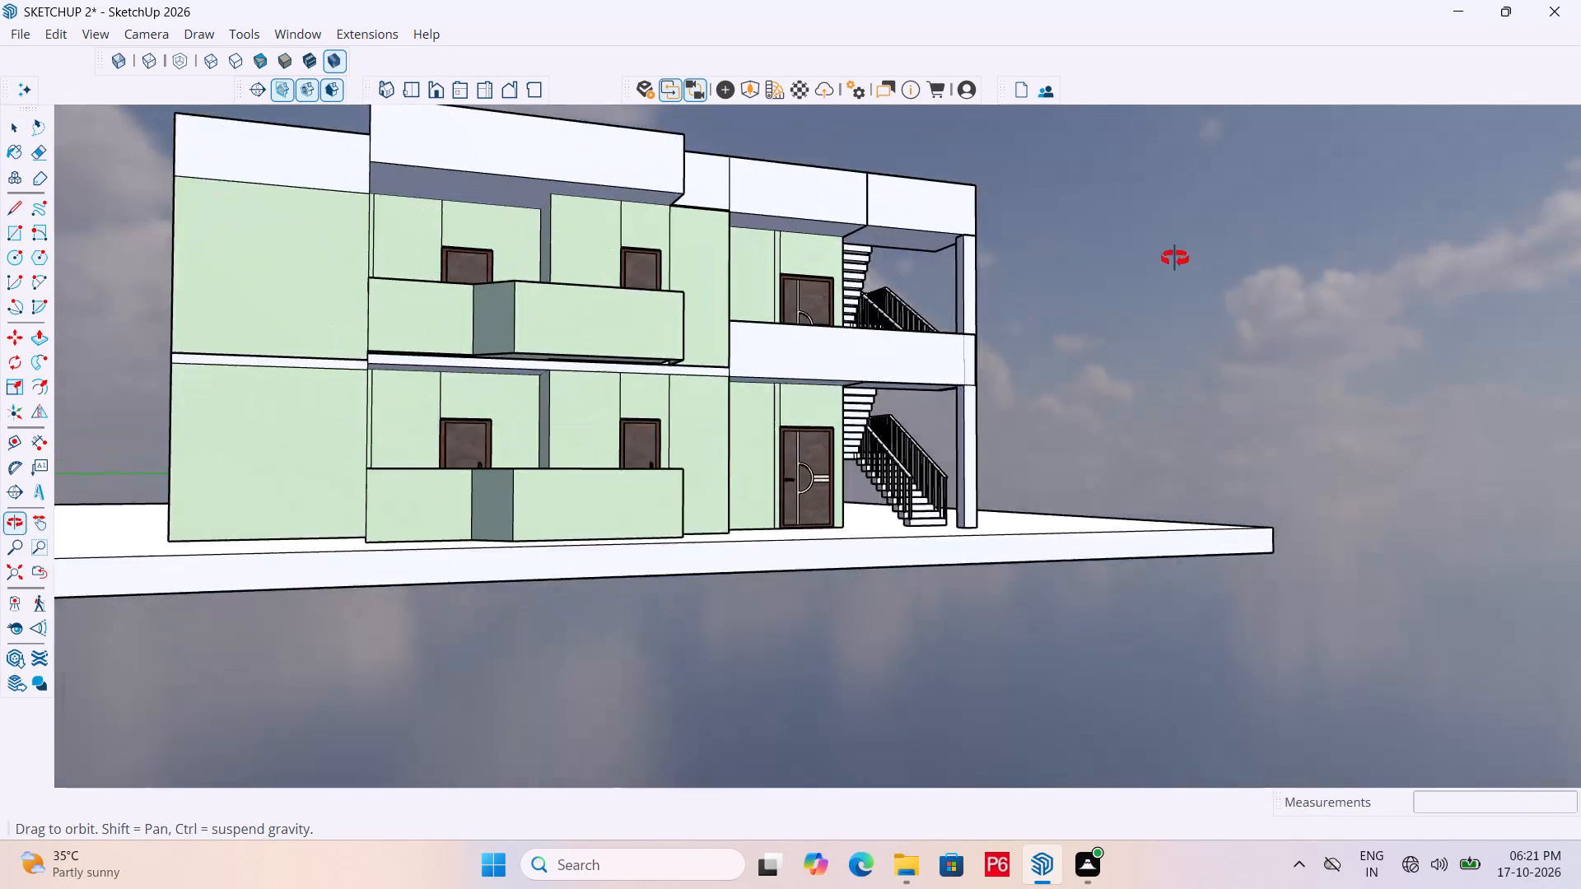
pyautogui.moveTo(1175, 258); pyautogui.dragTo(1280, 282, button='middle')
pyautogui.moveTo(278, 399); pyautogui.dragTo(950, 427, button='middle')
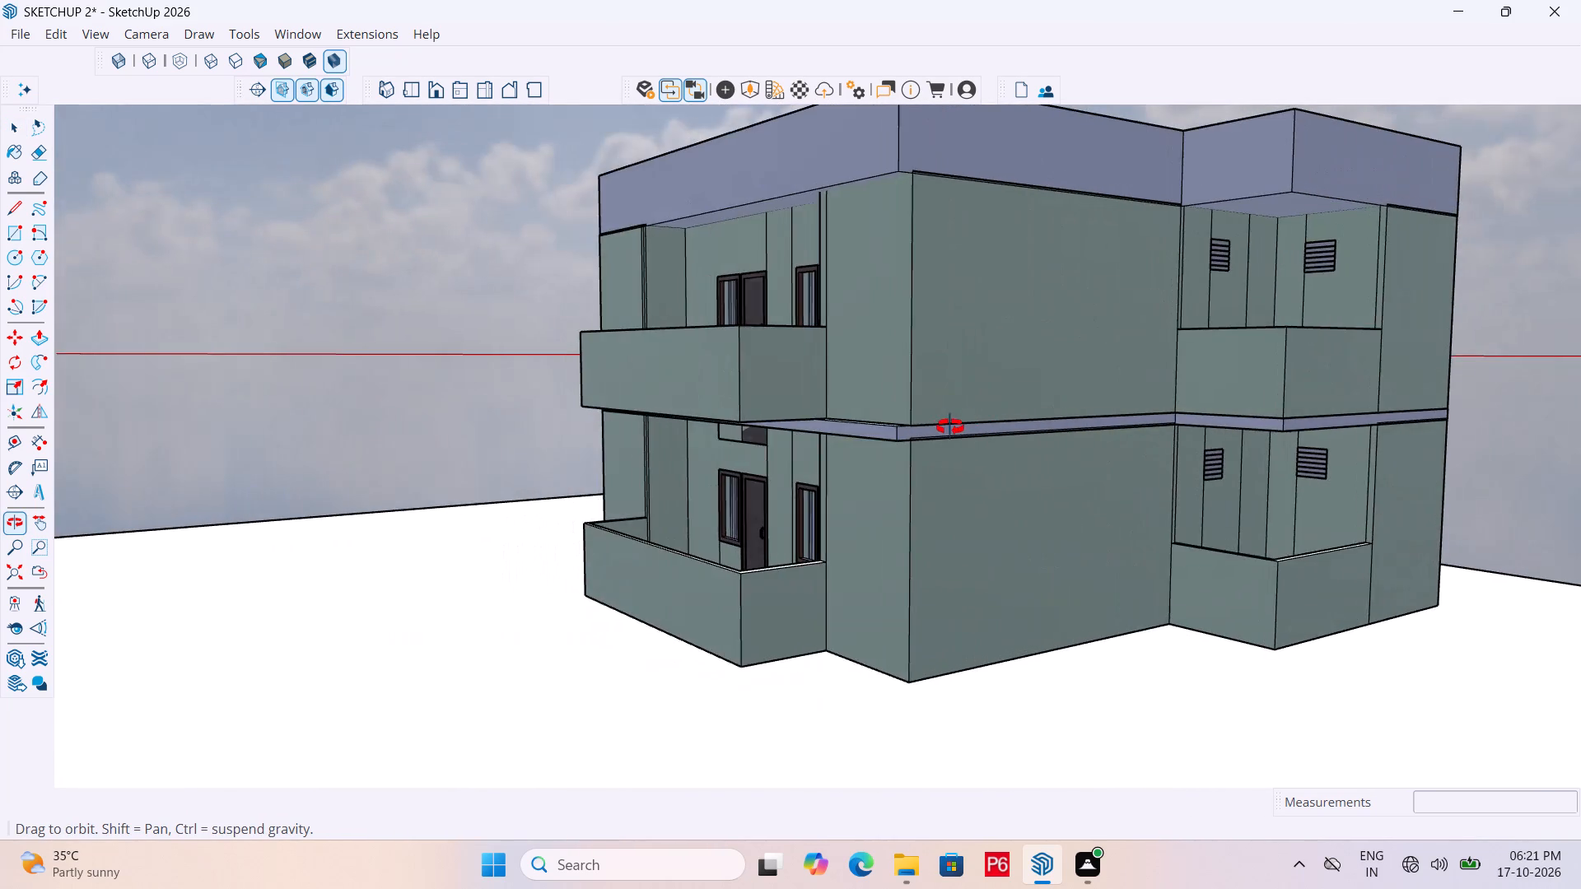
pyautogui.moveTo(950, 427); pyautogui.dragTo(865, 427, button='middle')
# Inspect the projecting floor band at the building corner beside the balcony, and review the front and staircase side.
pyautogui.scroll(6, 786, 454)
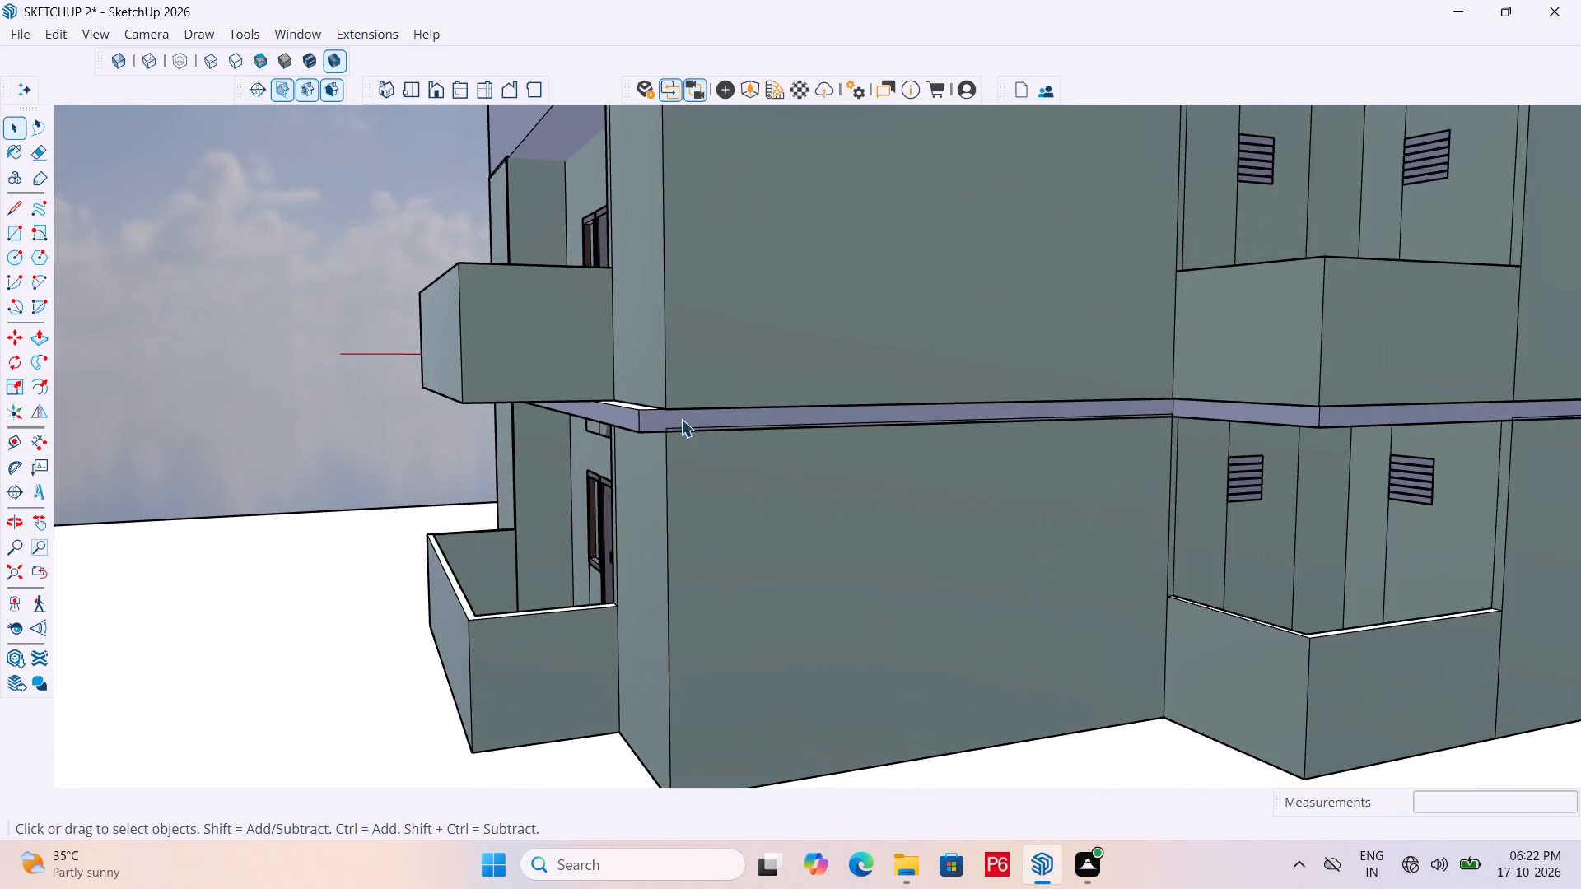
pyautogui.scroll(10, 681, 419)
pyautogui.moveTo(623, 449); pyautogui.dragTo(660, 611, button='middle')
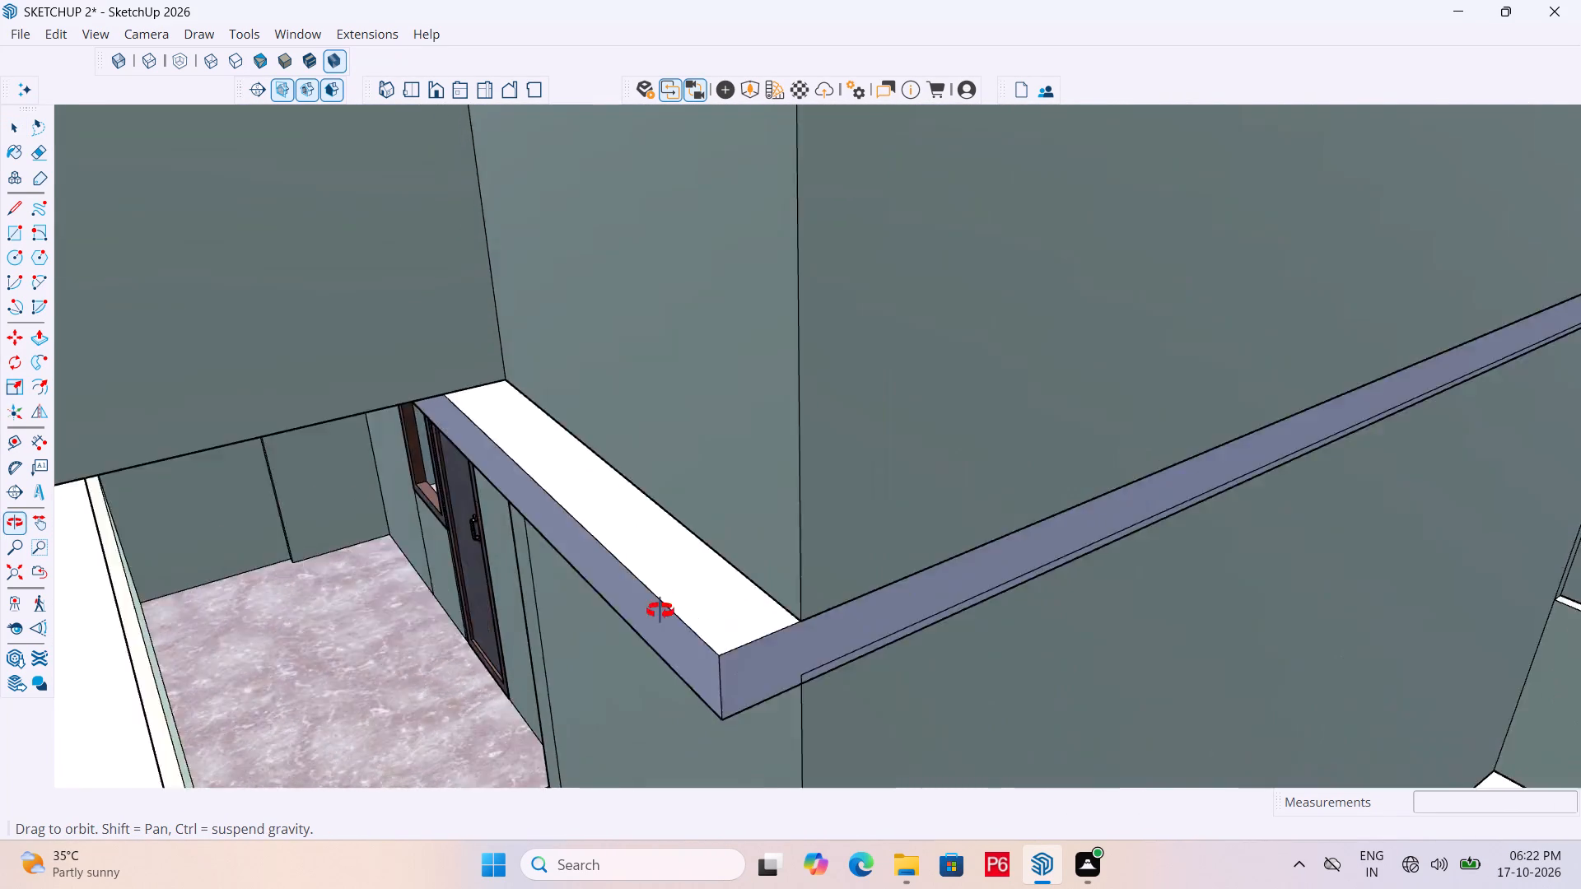
pyautogui.moveTo(660, 611); pyautogui.dragTo(481, 608, button='middle')
pyautogui.scroll(-13, 473, 424)
pyautogui.moveTo(788, 480); pyautogui.dragTo(37, 412, button='middle')
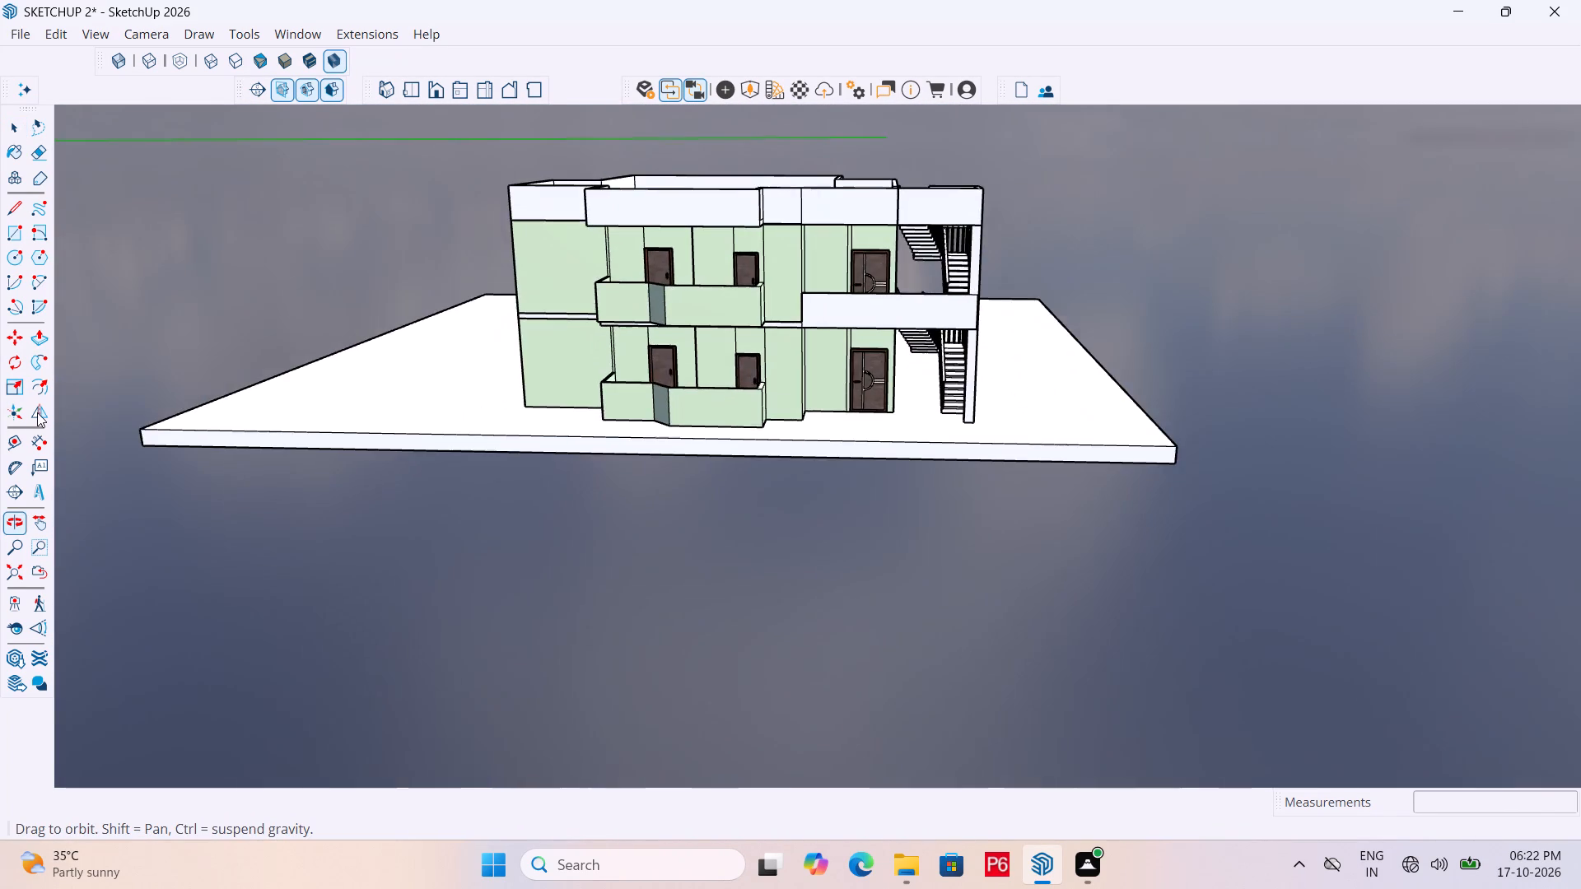
pyautogui.moveTo(964, 296); pyautogui.dragTo(792, 247, button='middle')
pyautogui.scroll(1, 823, 240)
pyautogui.scroll(-5, 825, 444)
pyautogui.scroll(6, 857, 283)
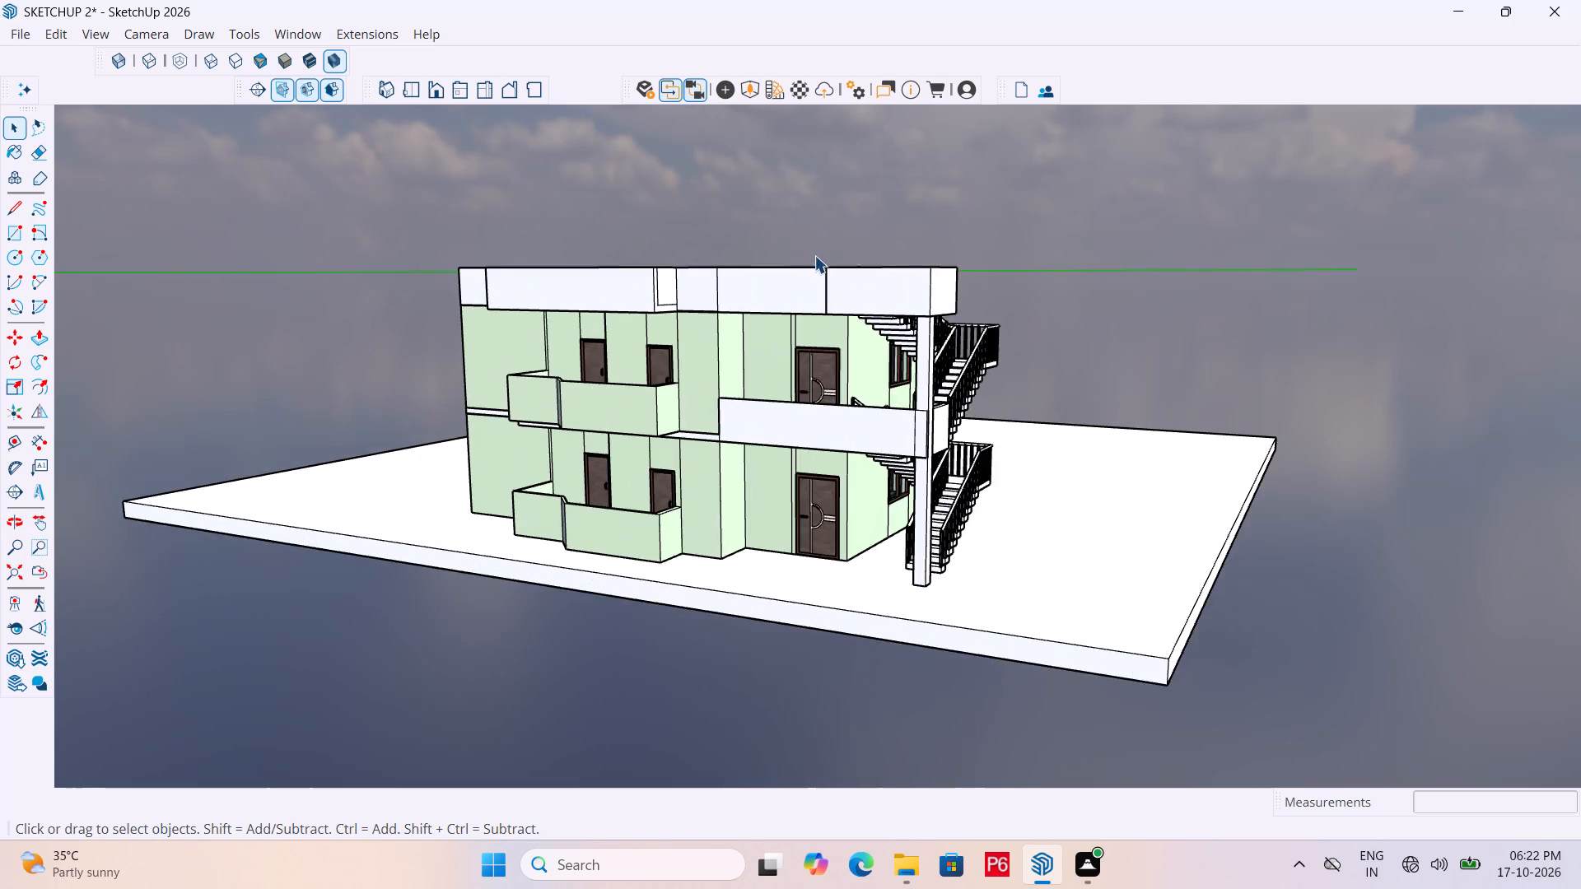
# Review the front facade with its roof parapet, balconies, landing parapet and exterior staircase from near and far.
pyautogui.scroll(3, 814, 255)
pyautogui.moveTo(765, 302); pyautogui.dragTo(744, 281, button='middle')
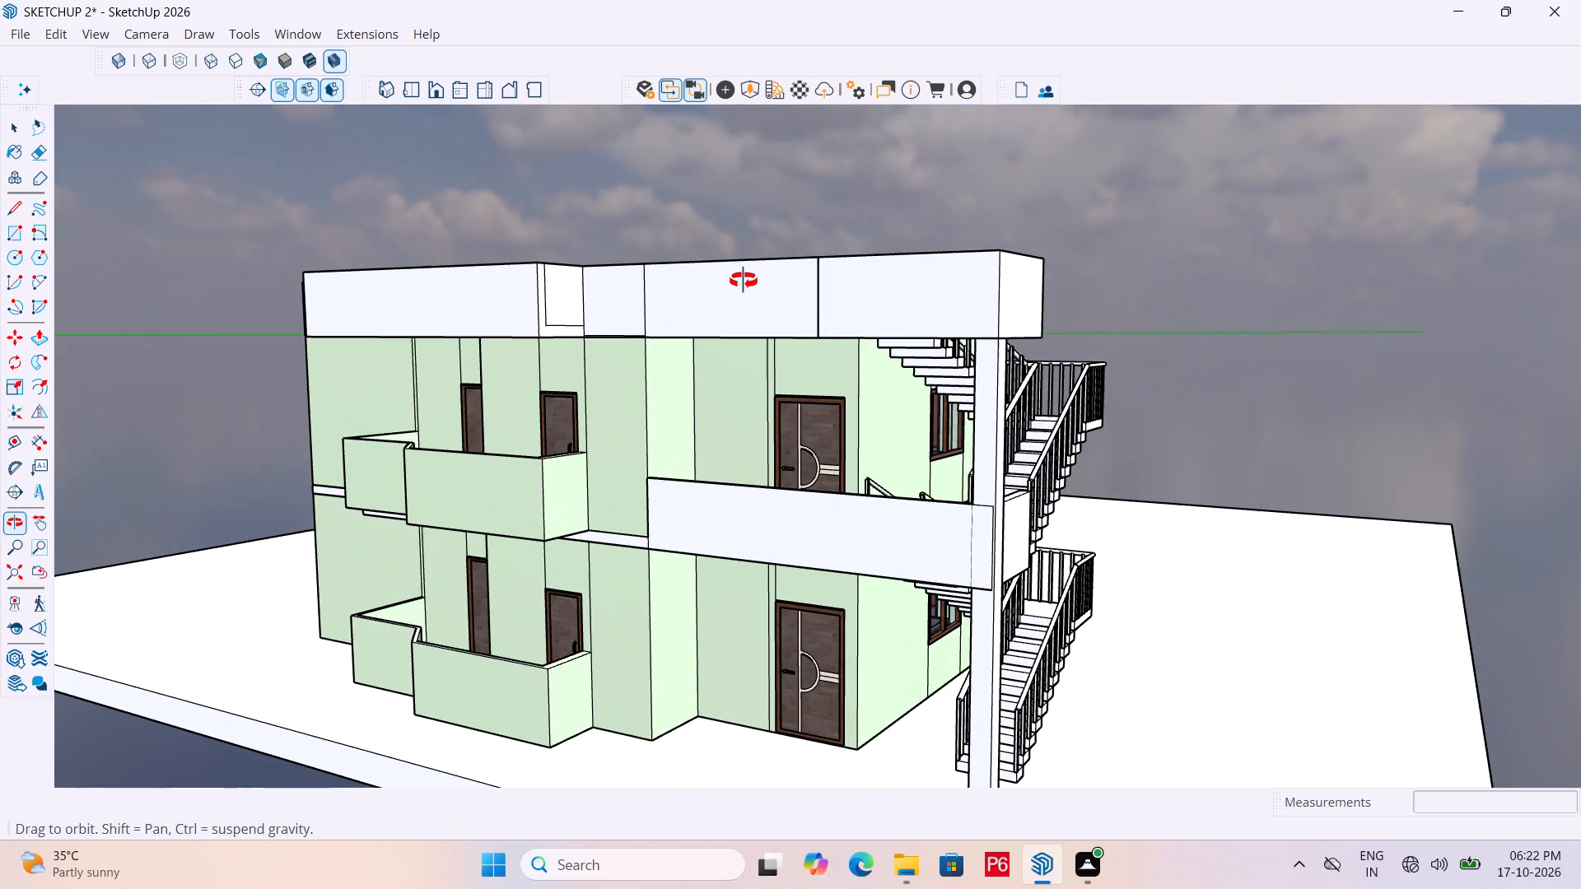
pyautogui.moveTo(744, 281); pyautogui.dragTo(743, 286, button='middle')
pyautogui.scroll(-3, 860, 203)
pyautogui.moveTo(781, 294); pyautogui.dragTo(790, 320, button='middle')
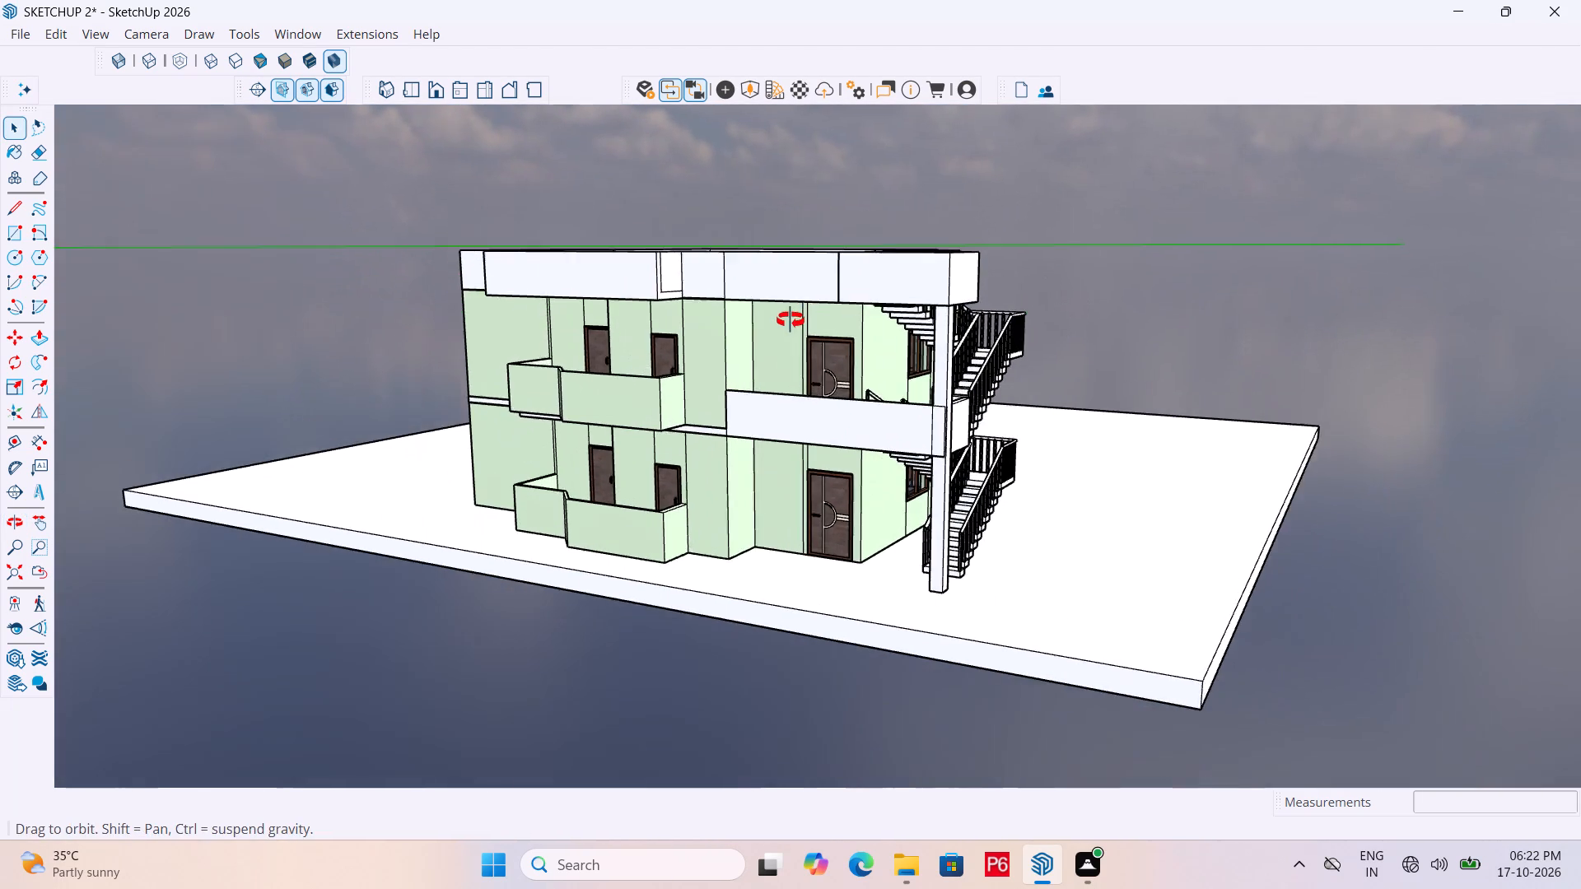
pyautogui.moveTo(790, 320); pyautogui.dragTo(792, 299, button='middle')
pyautogui.scroll(4, 794, 228)
pyautogui.moveTo(794, 226); pyautogui.dragTo(777, 161, button='middle')
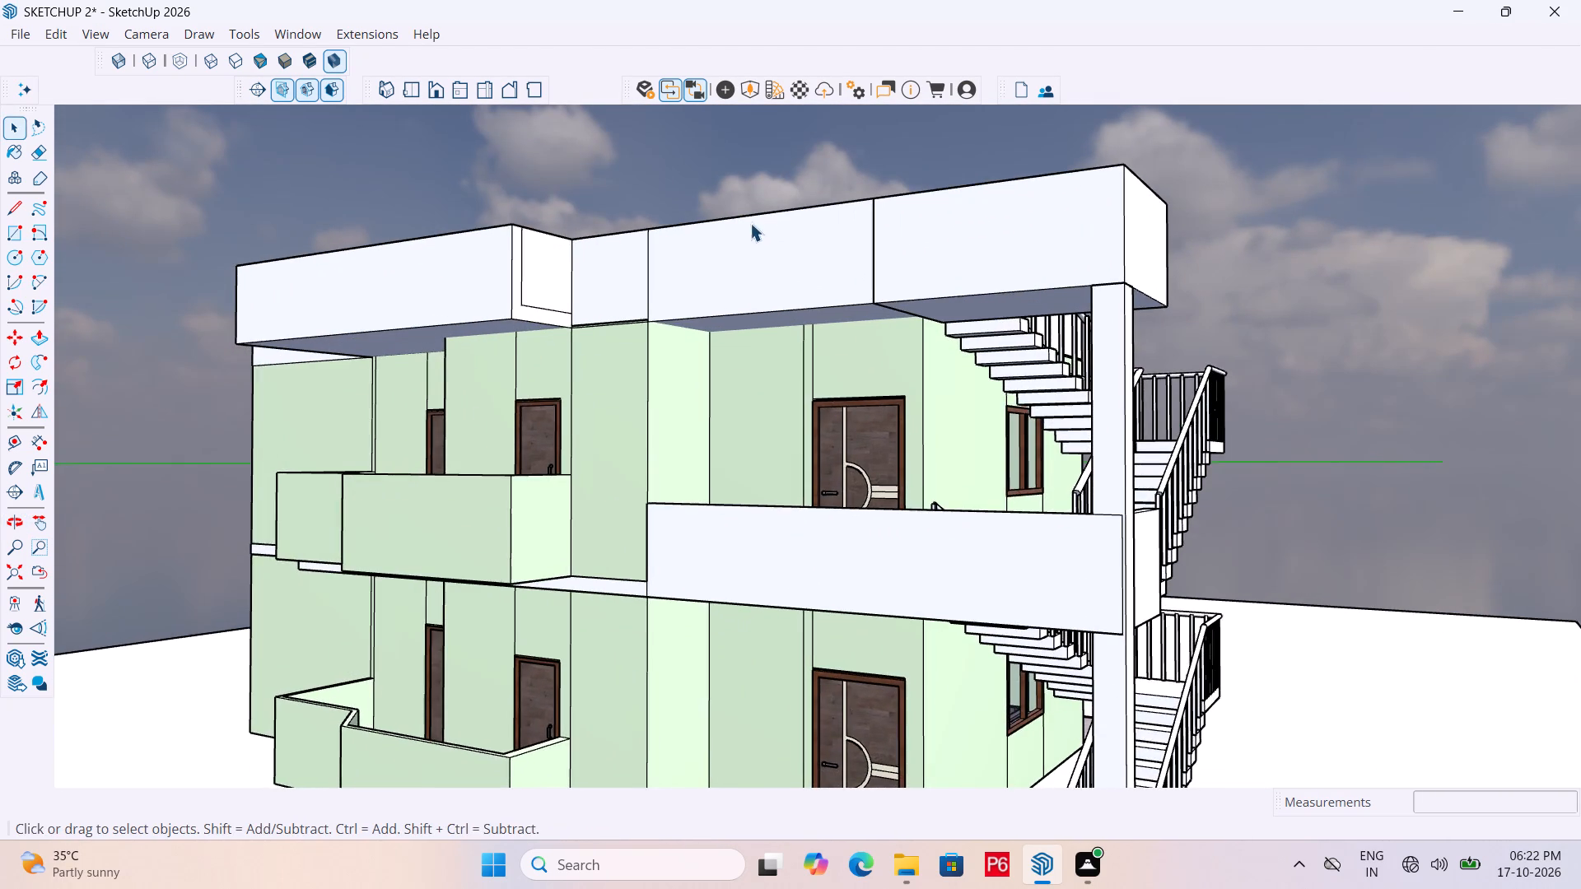
pyautogui.scroll(-2, 770, 240)
# Save the building model under its existing file name.
pyautogui.hotkey('ctrl', 's')
pyautogui.hotkey('ctrl', 's')
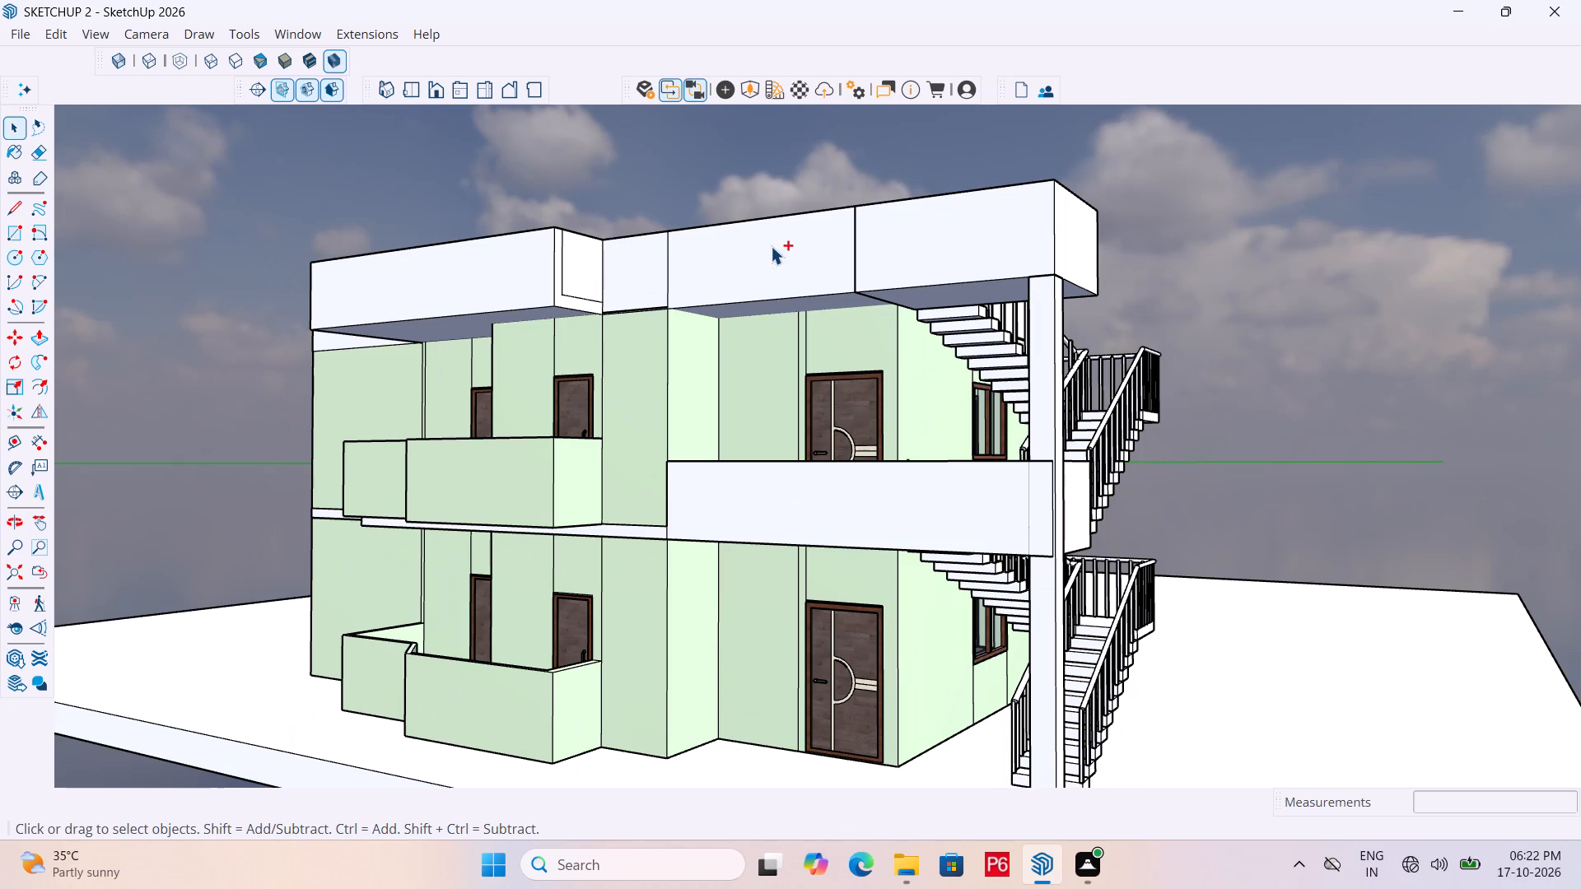
pyautogui.hotkey('ctrl', 's')
pyautogui.hotkey('ctrl', 's')
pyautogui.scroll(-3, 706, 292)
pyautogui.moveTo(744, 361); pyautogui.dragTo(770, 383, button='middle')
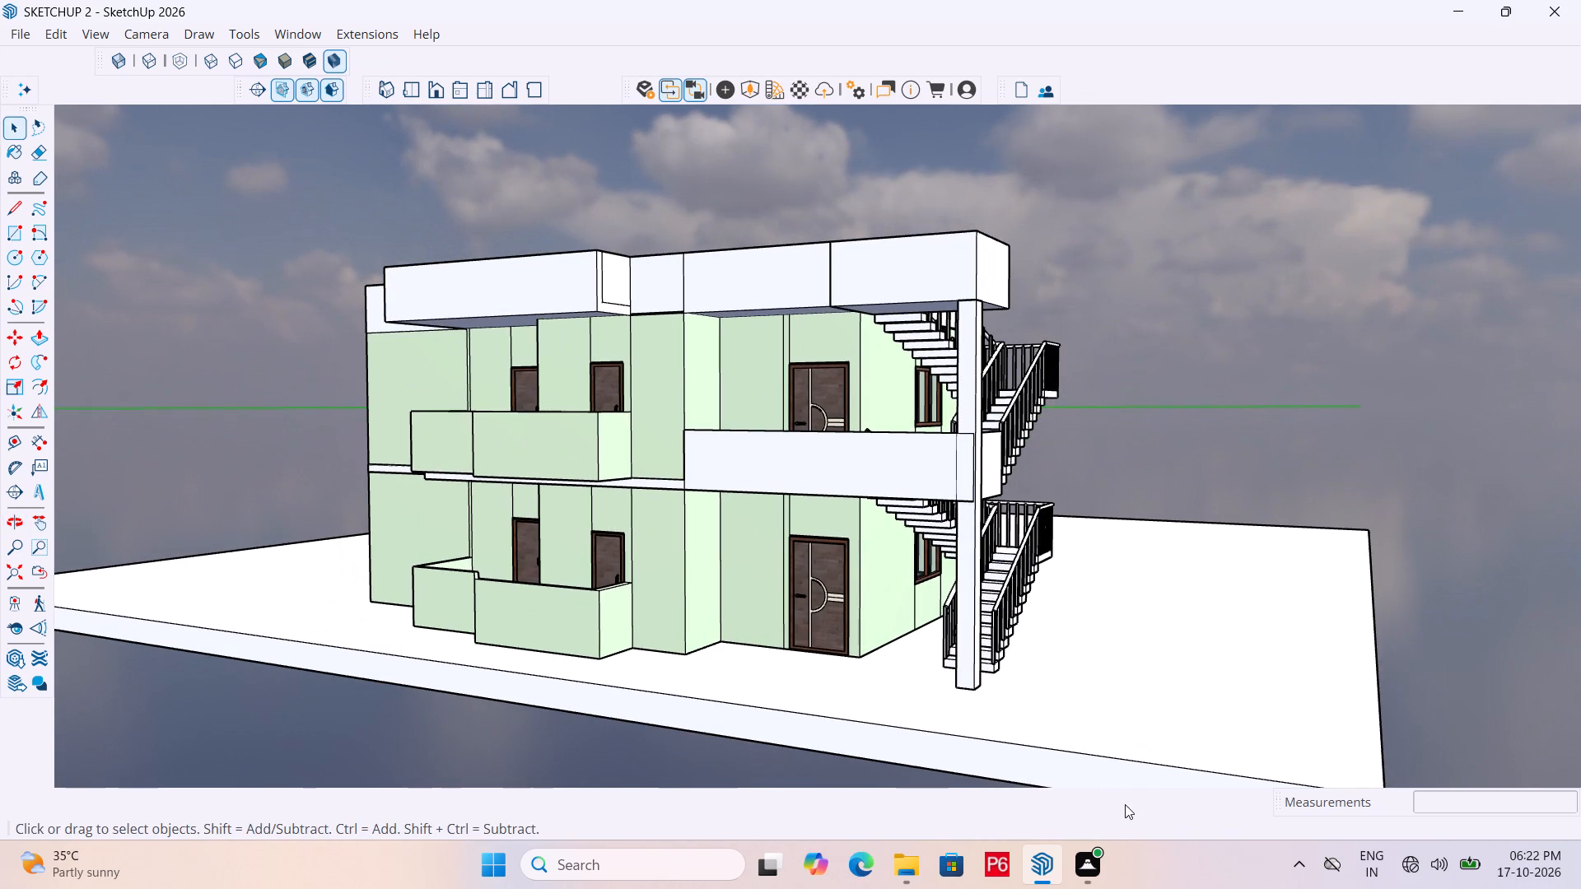
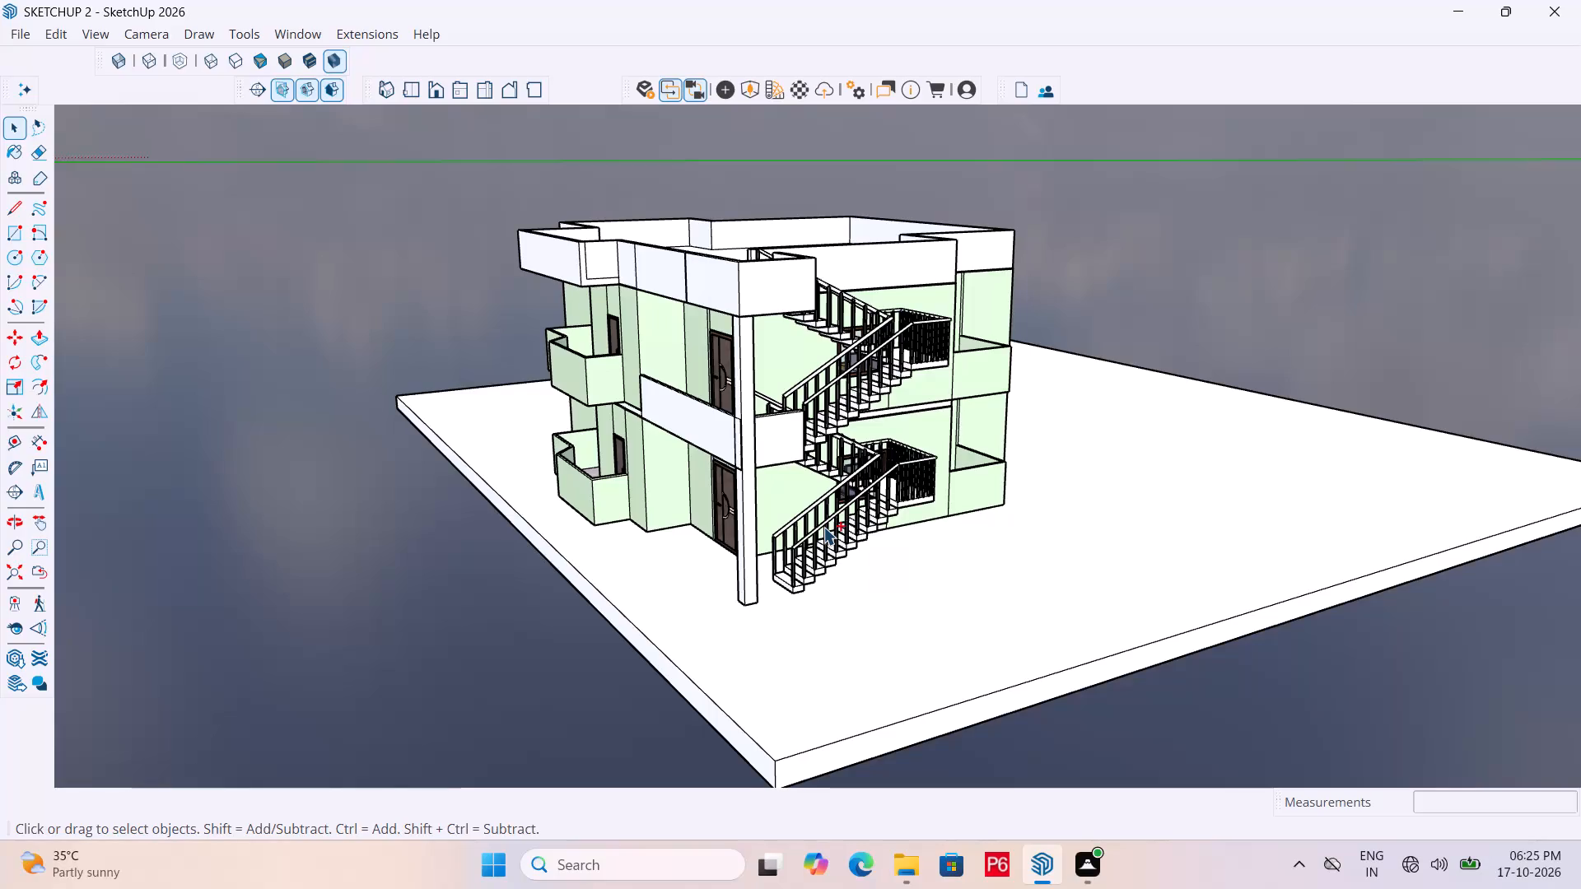
# Save the model.
pyautogui.hotkey('ctrl', 's')
pyautogui.hotkey('ctrl', 's')
# Examine the building's front facade, parapet and external staircase from several angles.
pyautogui.moveTo(707, 500); pyautogui.dragTo(762, 498, button='middle')
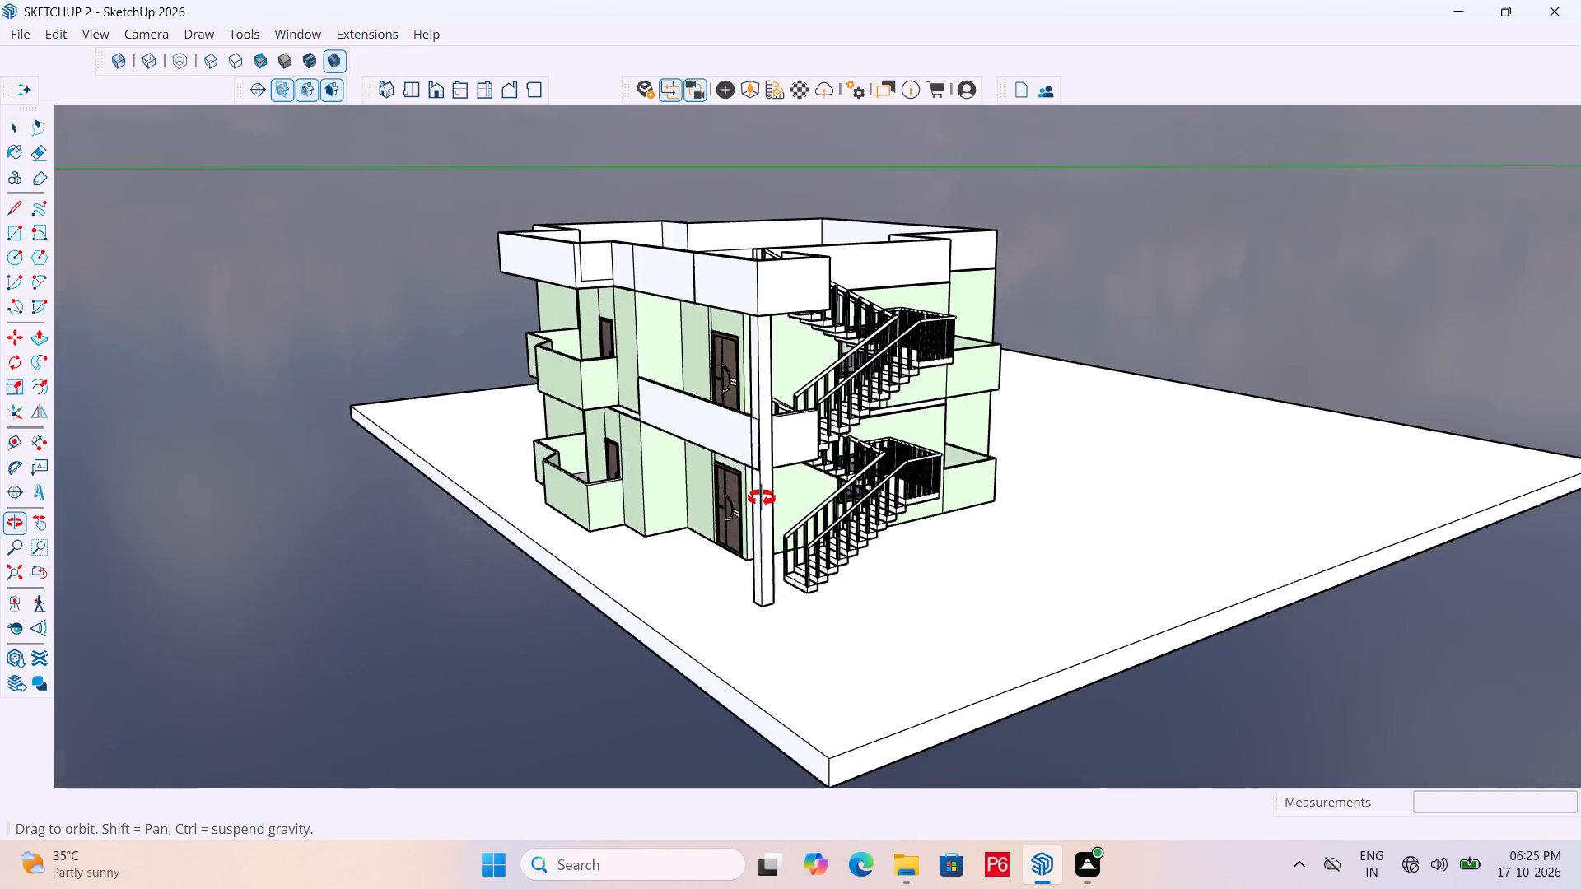
pyautogui.moveTo(762, 498); pyautogui.dragTo(863, 506, button='middle')
pyautogui.scroll(5, 745, 404)
pyautogui.moveTo(670, 390); pyautogui.dragTo(1018, 435, button='middle')
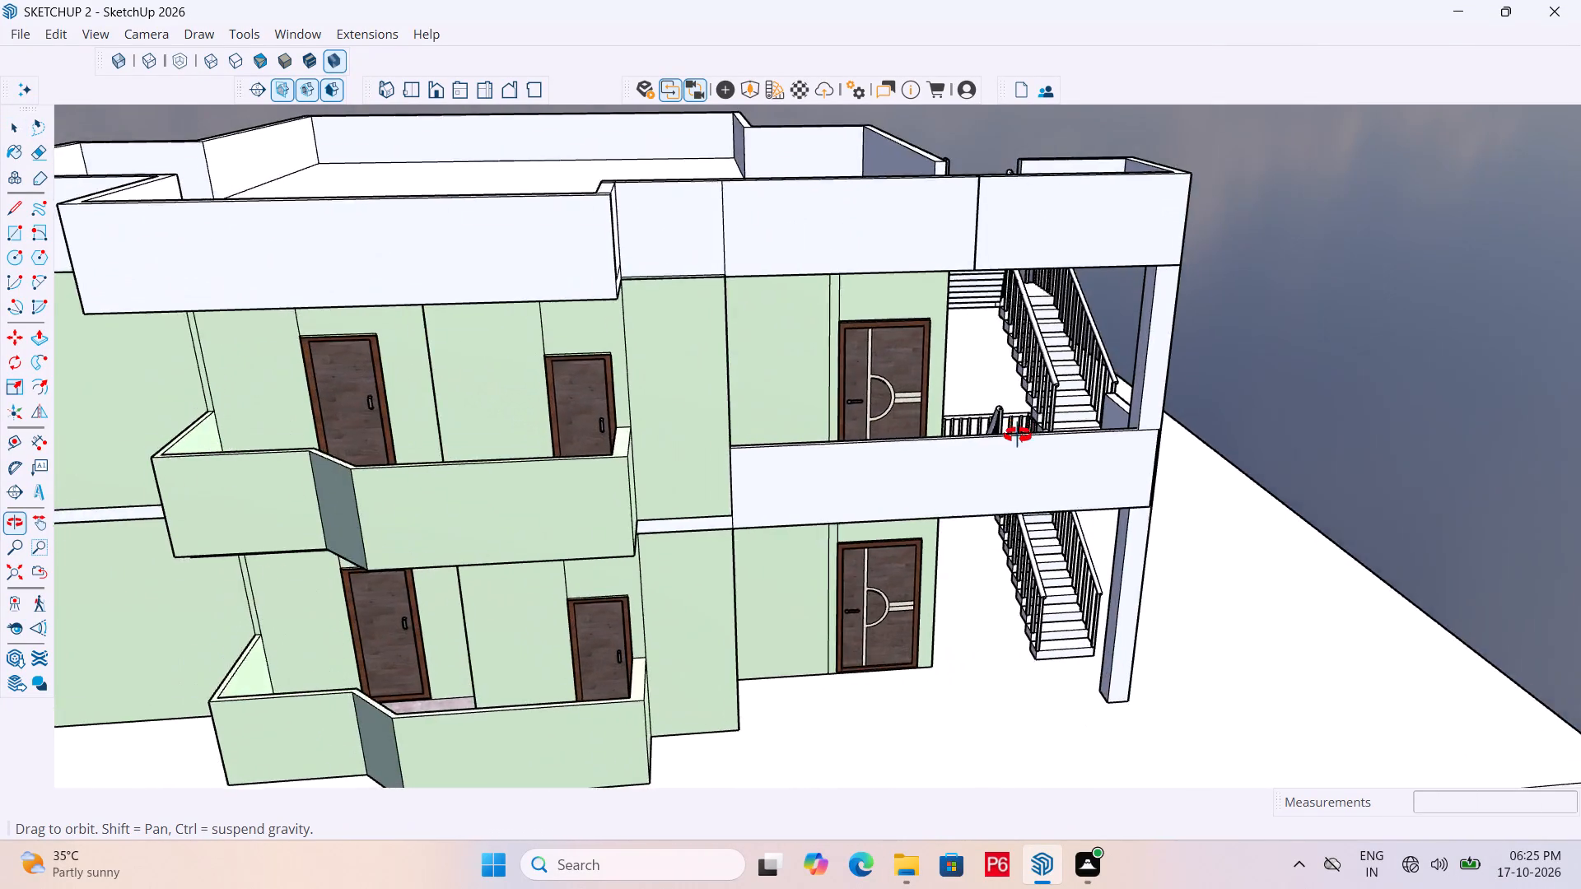
pyautogui.moveTo(1018, 435); pyautogui.dragTo(954, 565, button='middle')
pyautogui.moveTo(1044, 323); pyautogui.dragTo(612, 401, button='middle')
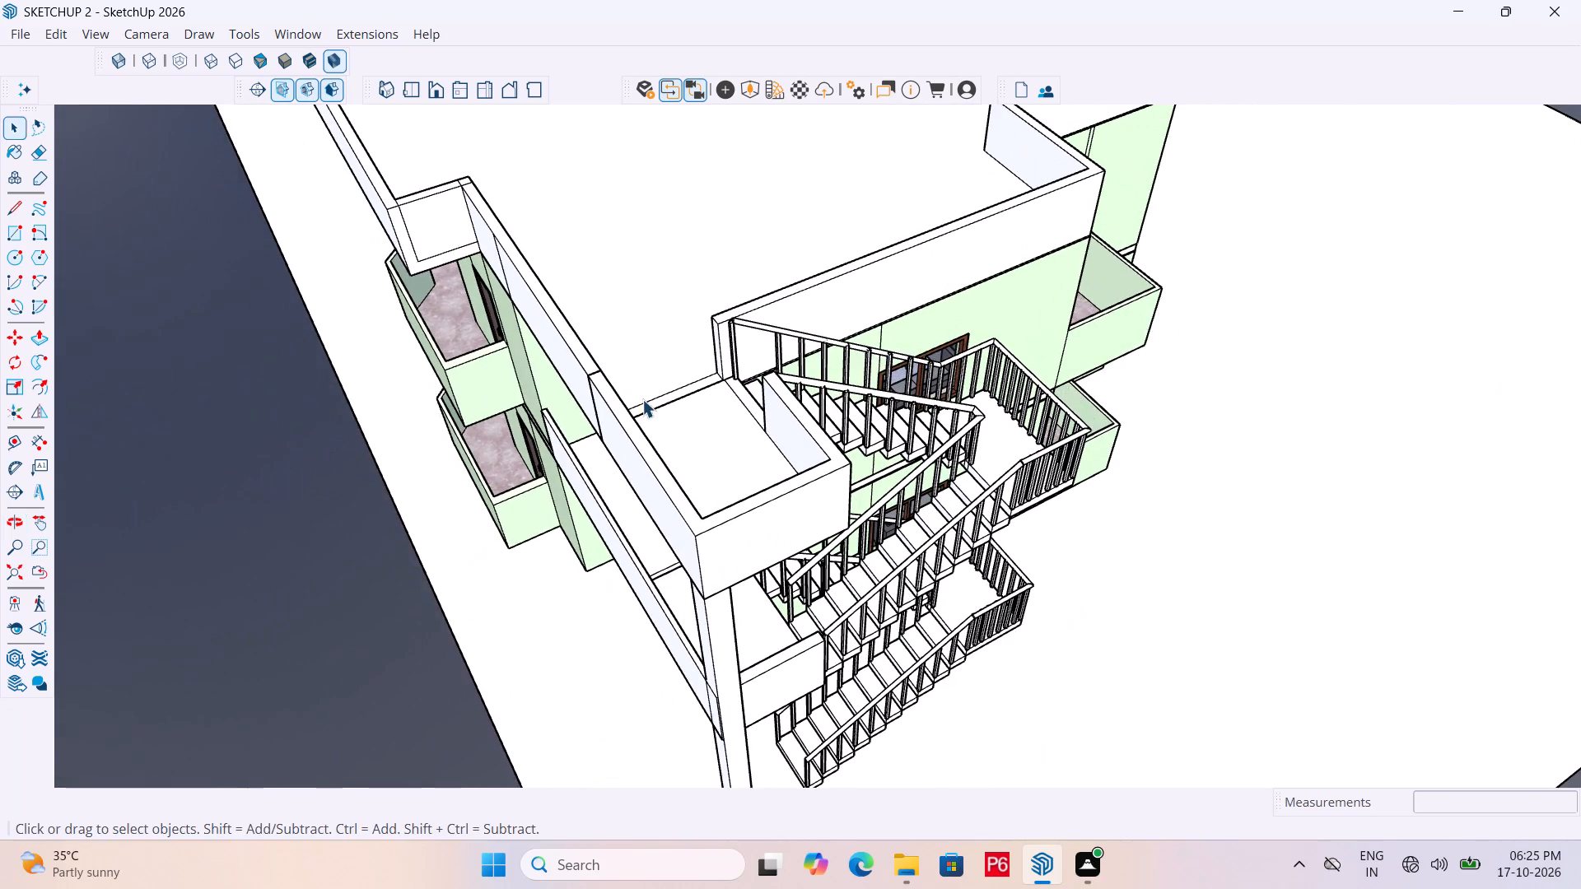
pyautogui.moveTo(967, 412); pyautogui.dragTo(1160, 288, button='middle')
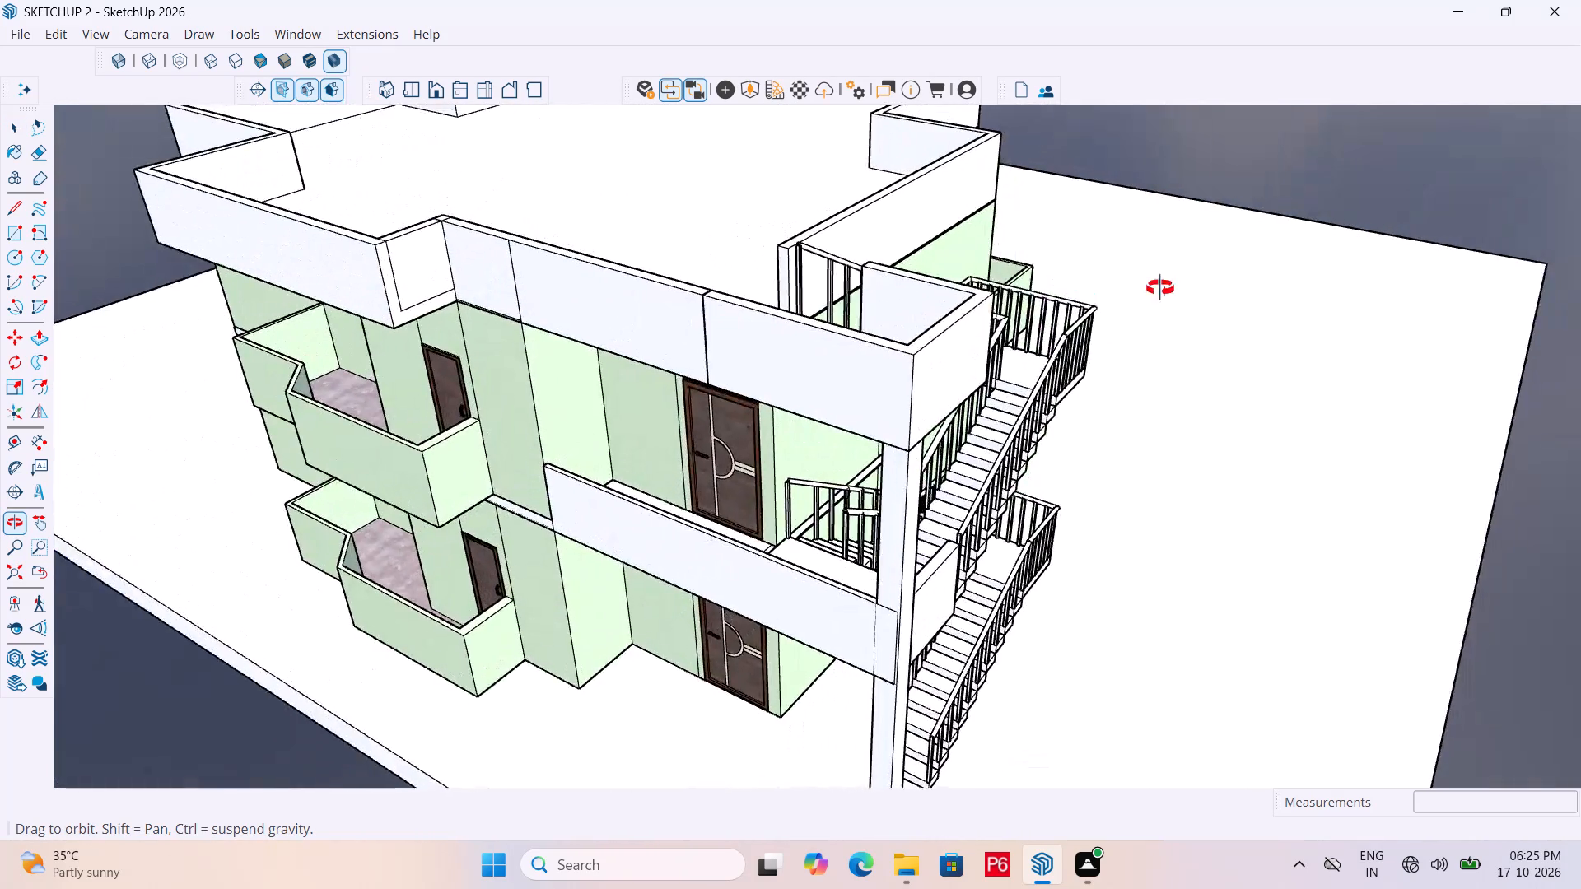
pyautogui.moveTo(1160, 288); pyautogui.dragTo(1259, 254, button='middle')
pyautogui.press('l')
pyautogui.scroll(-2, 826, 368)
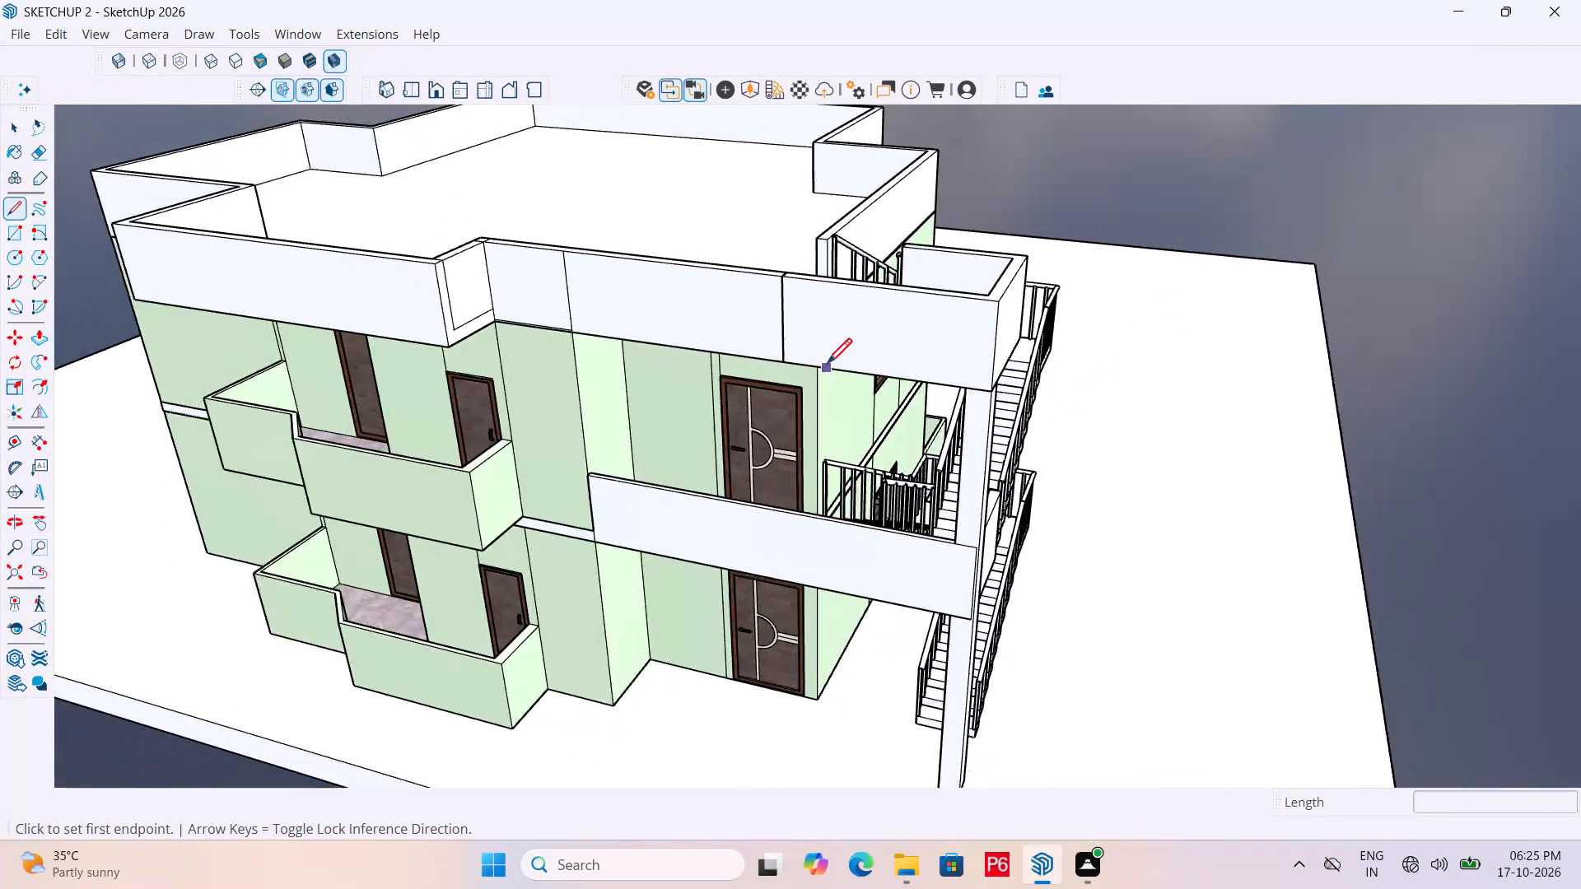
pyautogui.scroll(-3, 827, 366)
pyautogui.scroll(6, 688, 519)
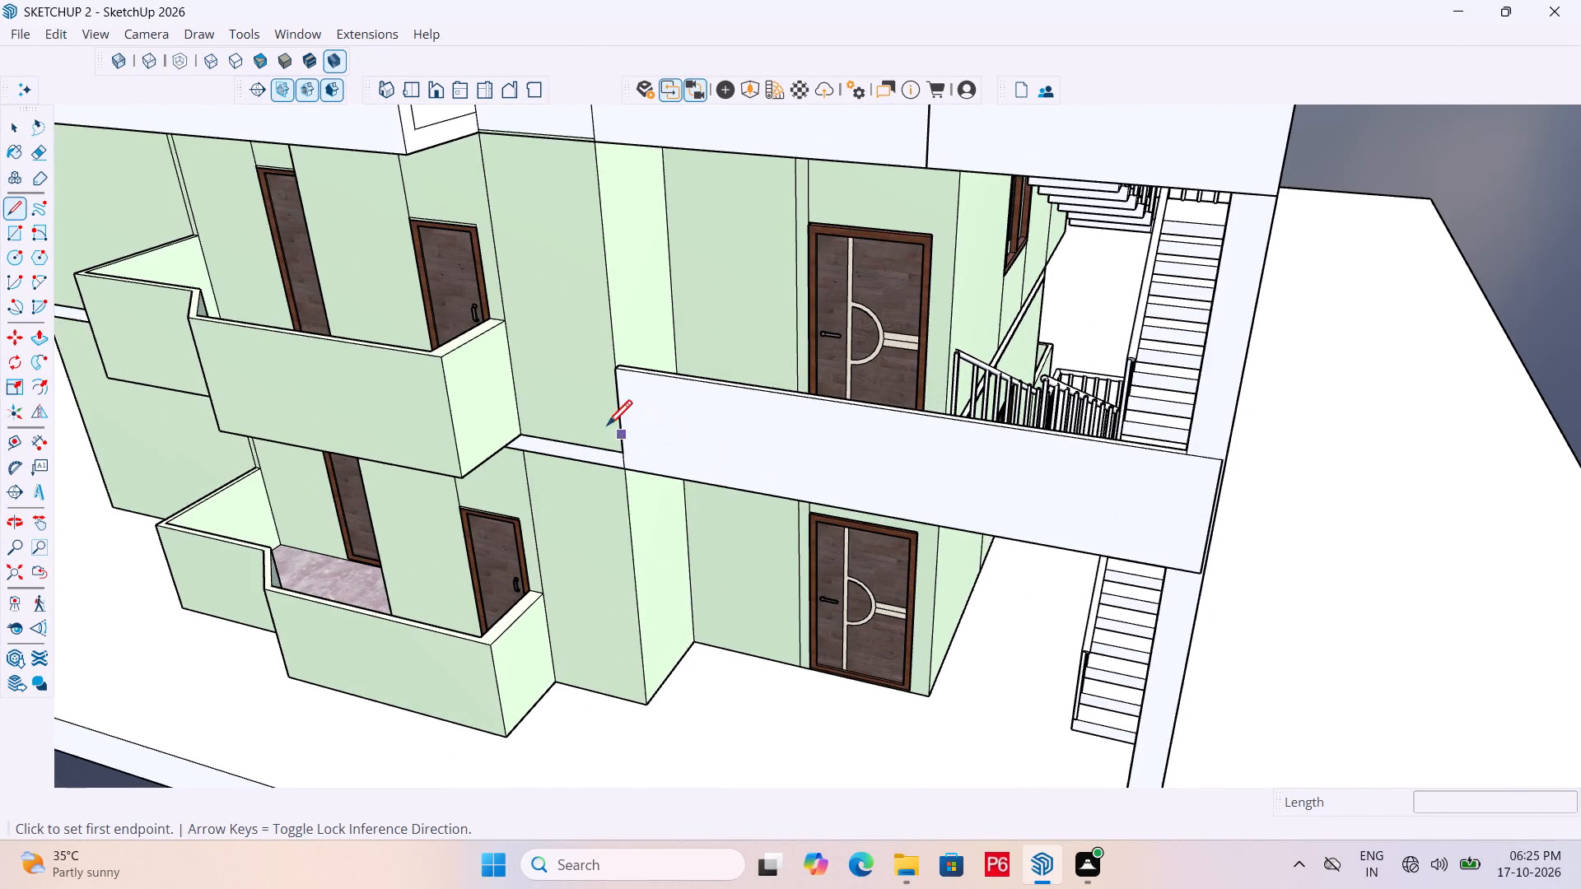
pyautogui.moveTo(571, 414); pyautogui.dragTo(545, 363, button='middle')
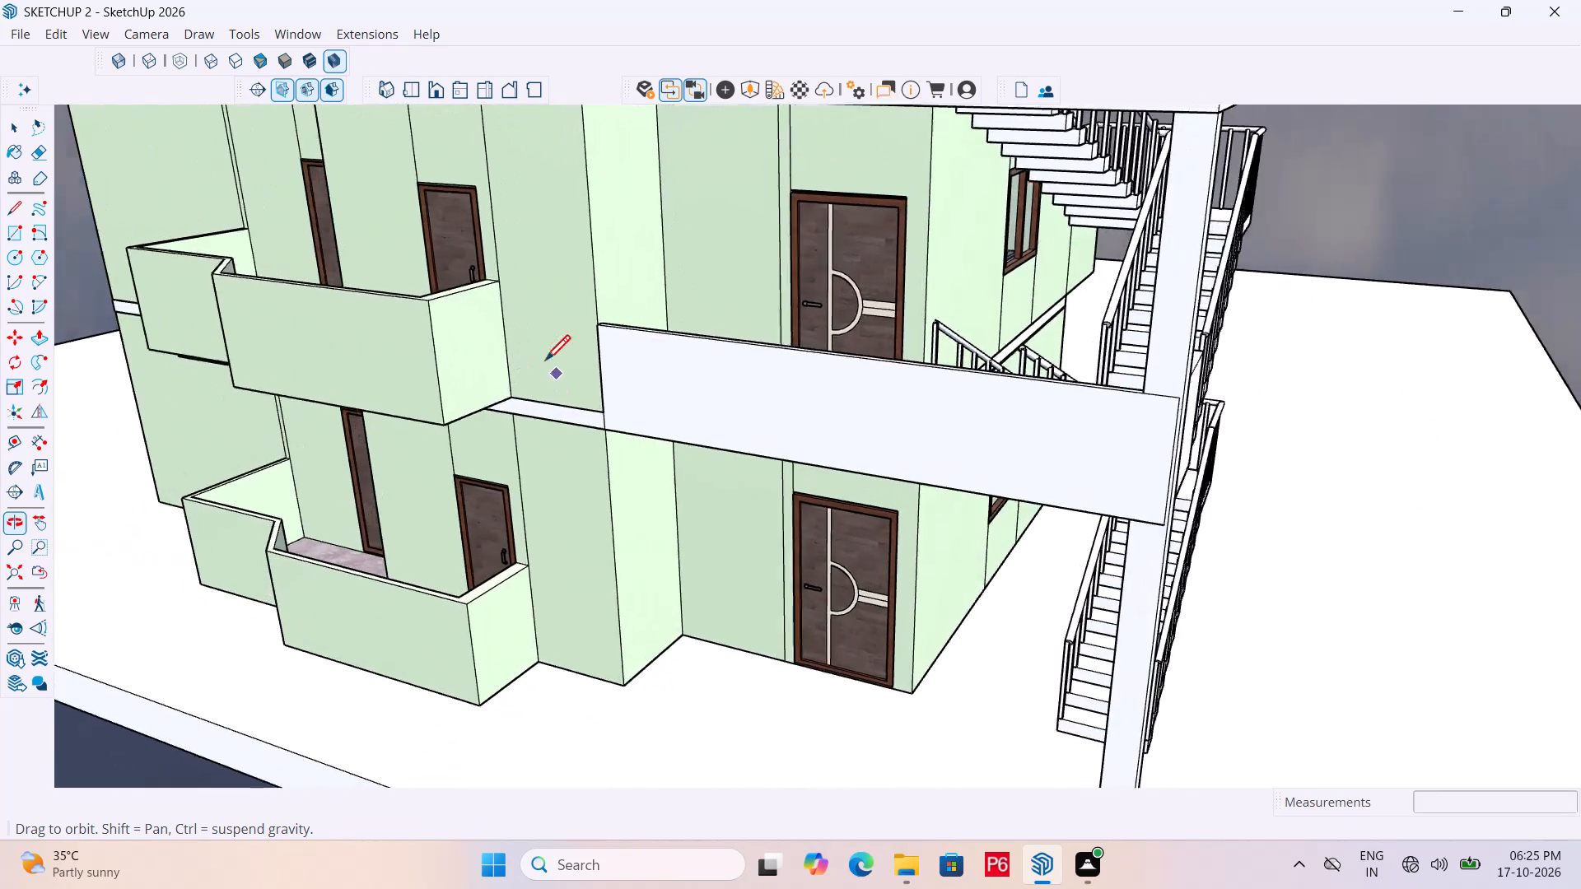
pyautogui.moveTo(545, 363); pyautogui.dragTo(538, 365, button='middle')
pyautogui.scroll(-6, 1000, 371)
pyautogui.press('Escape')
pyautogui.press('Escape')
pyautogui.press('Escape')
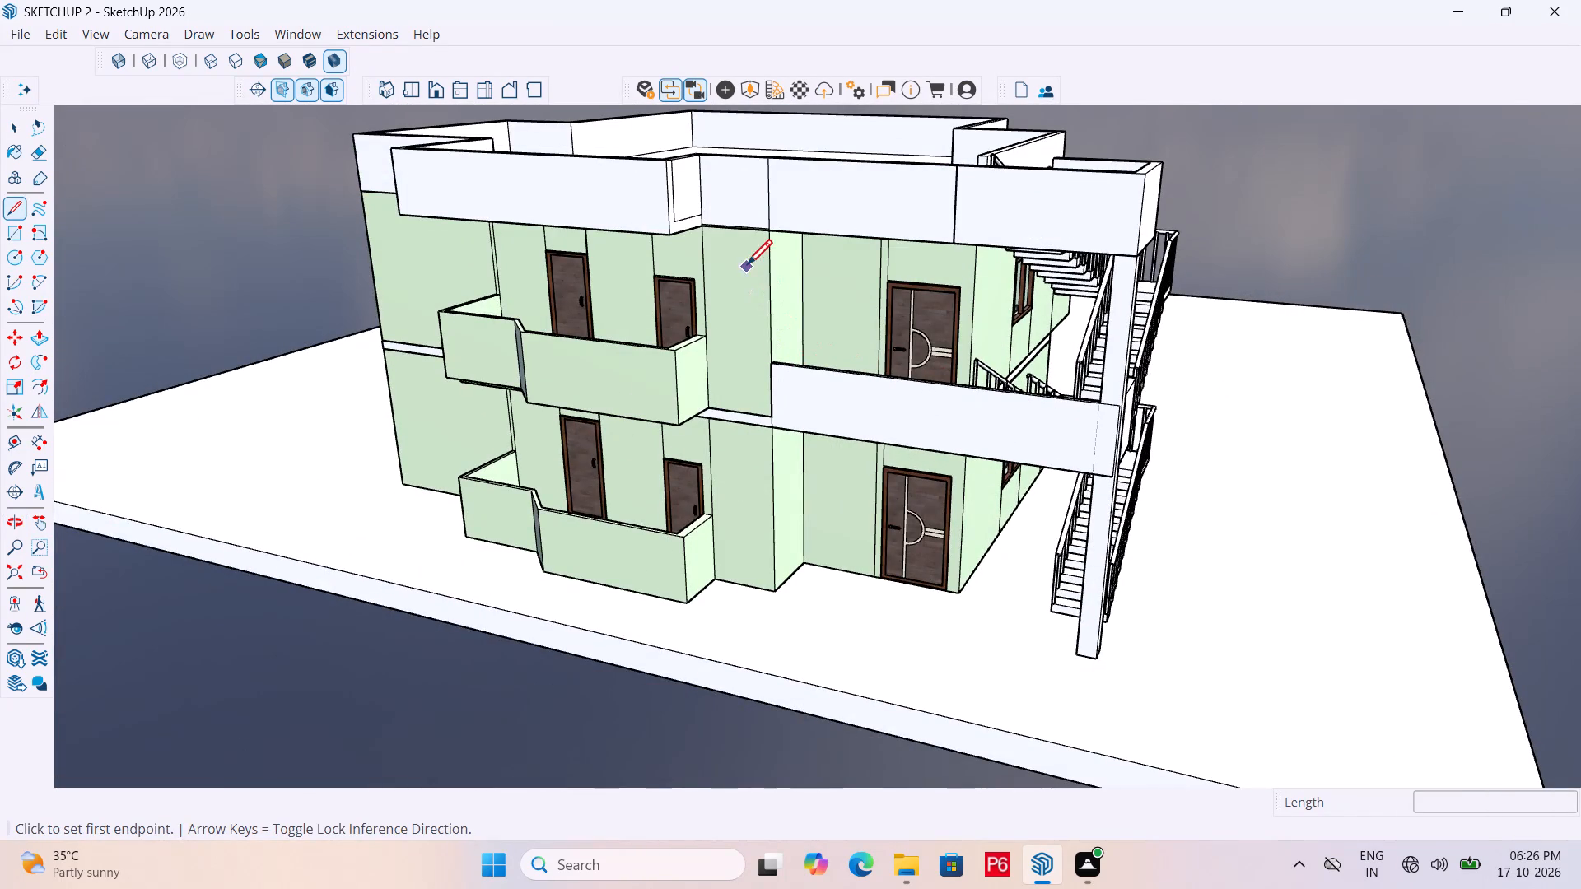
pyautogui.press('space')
# Draw a rectangle over the narrow front wall strip beside the balconies, from the parapet top down to the ground.
pyautogui.press('r')
pyautogui.click(697, 156)
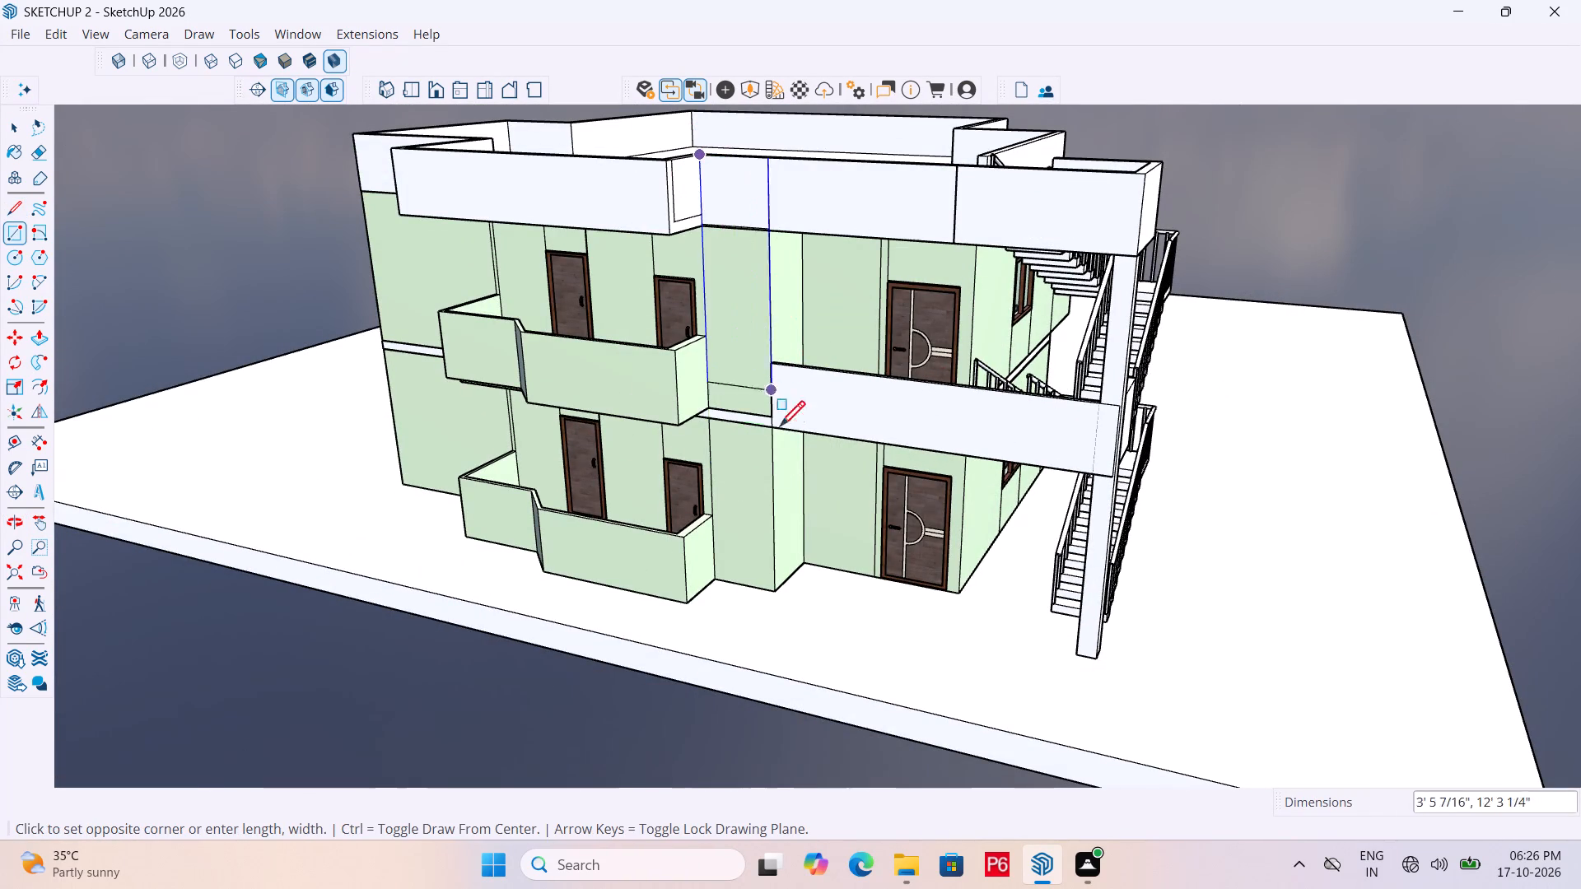
pyautogui.click(776, 593)
pyautogui.press('space')
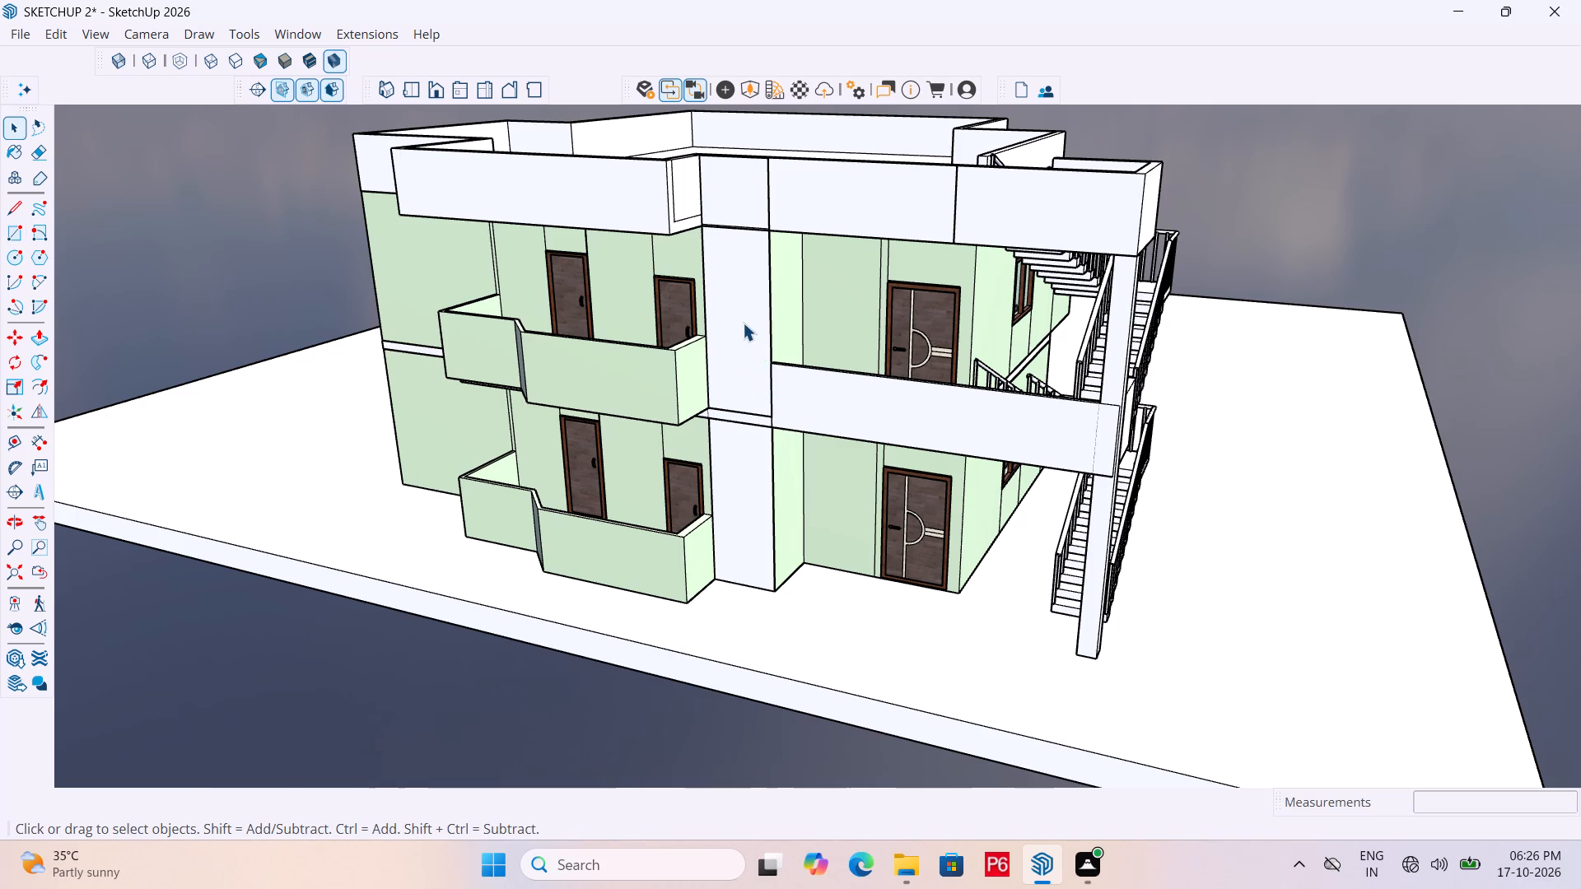
# Make a group from the new full-height rectangle and its edges.
pyautogui.tripleClick(743, 323)
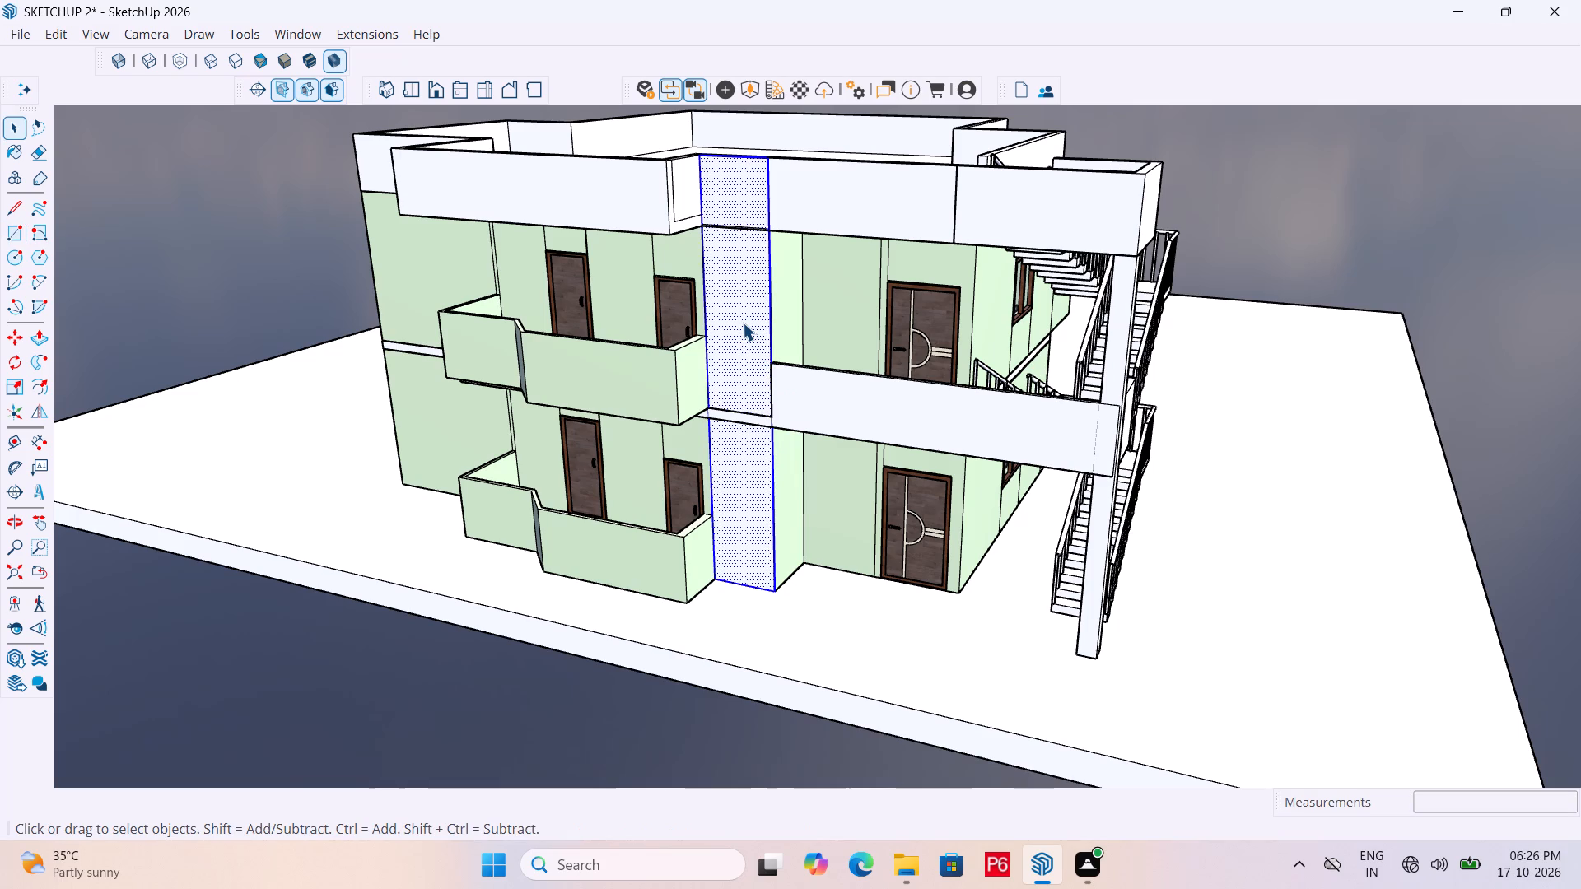
pyautogui.click(743, 323)
pyautogui.tripleClick(743, 323)
pyautogui.rightClick(743, 323)
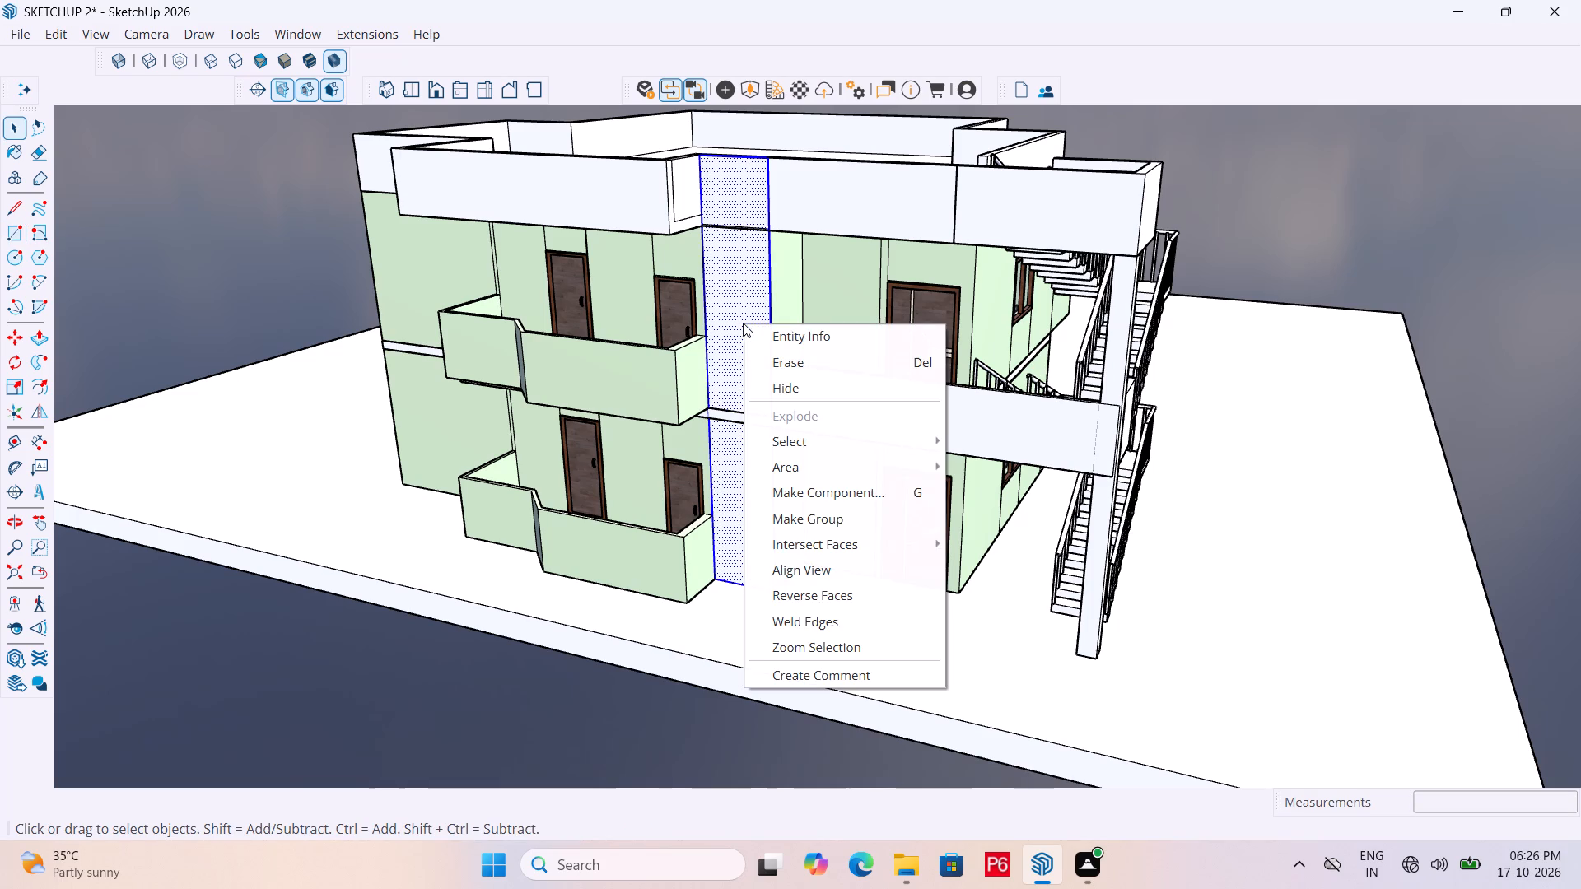
pyautogui.click(851, 523)
pyautogui.press('space')
# Move the grouped full-height panel away from the facade to the open ground beyond the external staircase.
pyautogui.click(733, 305)
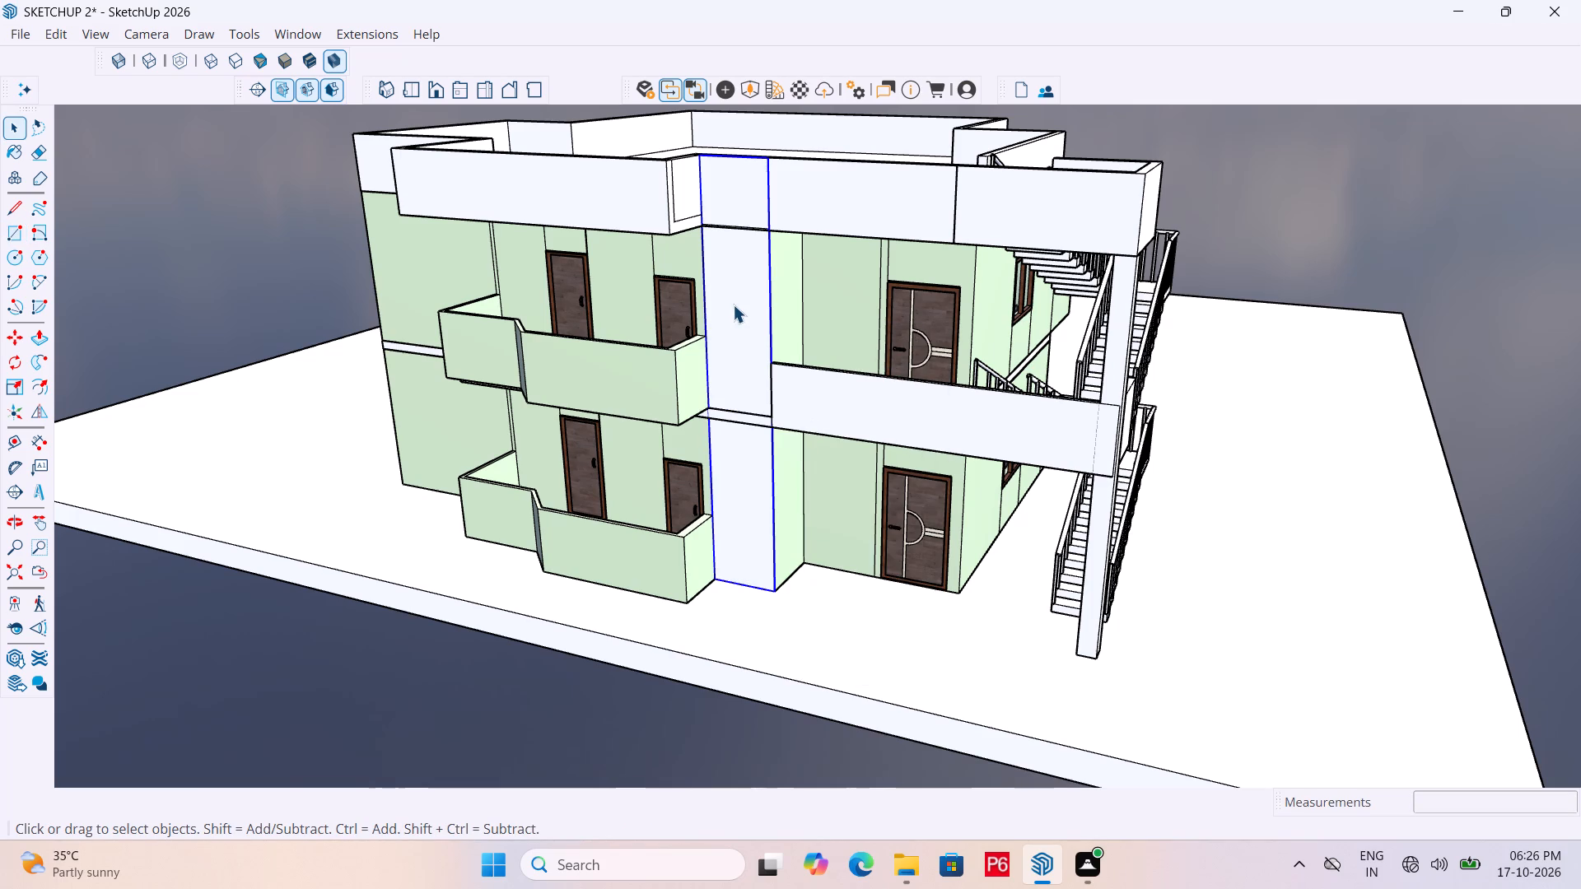
pyautogui.press('m')
pyautogui.click(733, 305)
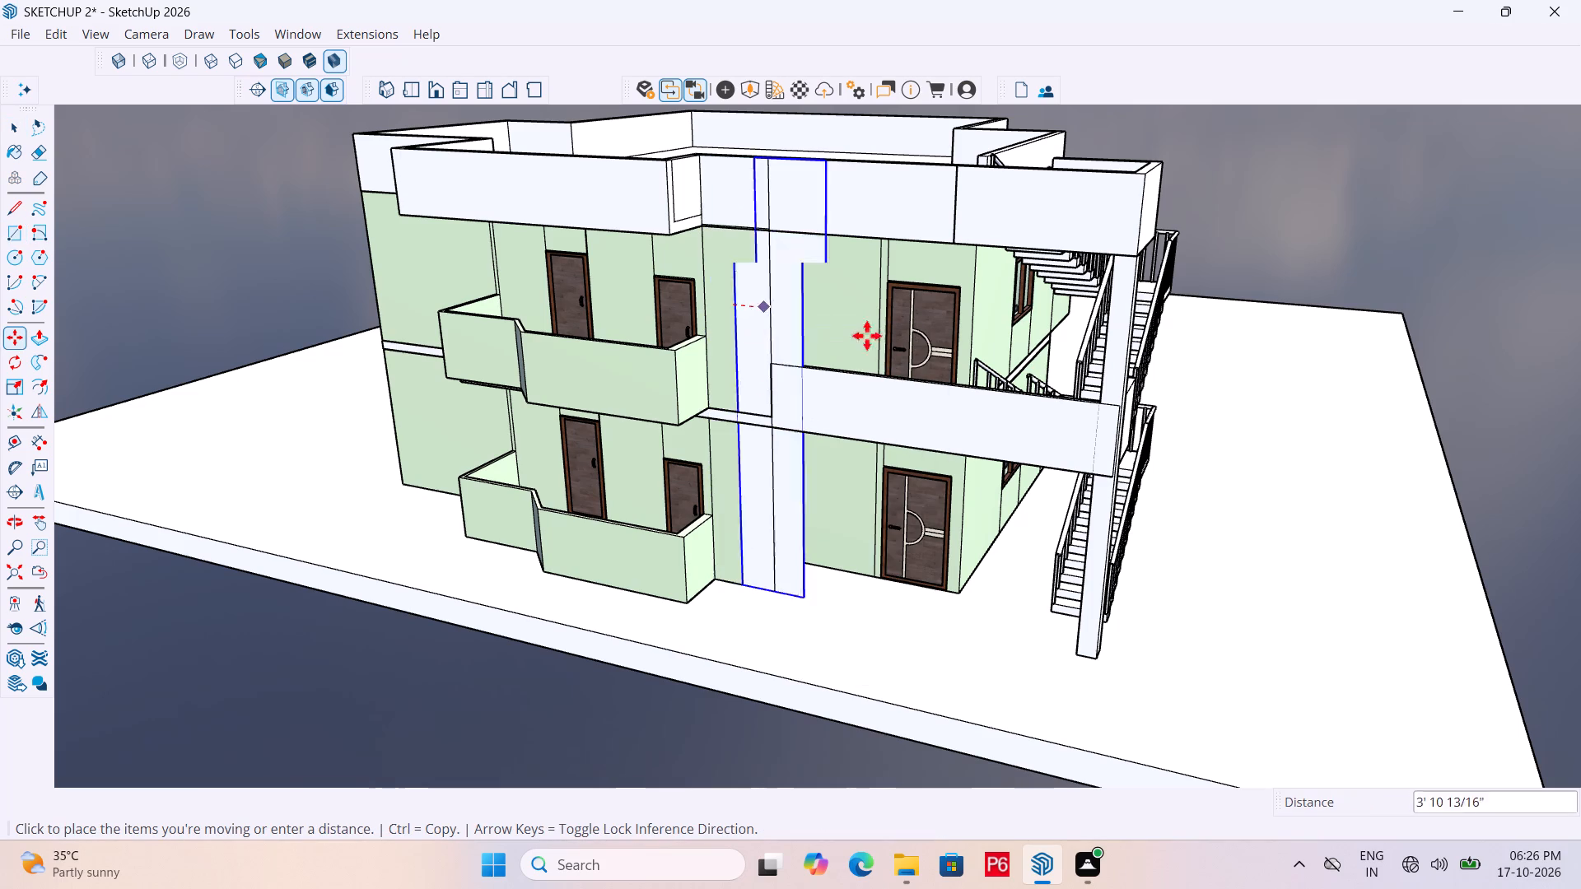
pyautogui.doubleClick(1271, 334)
pyautogui.press('space')
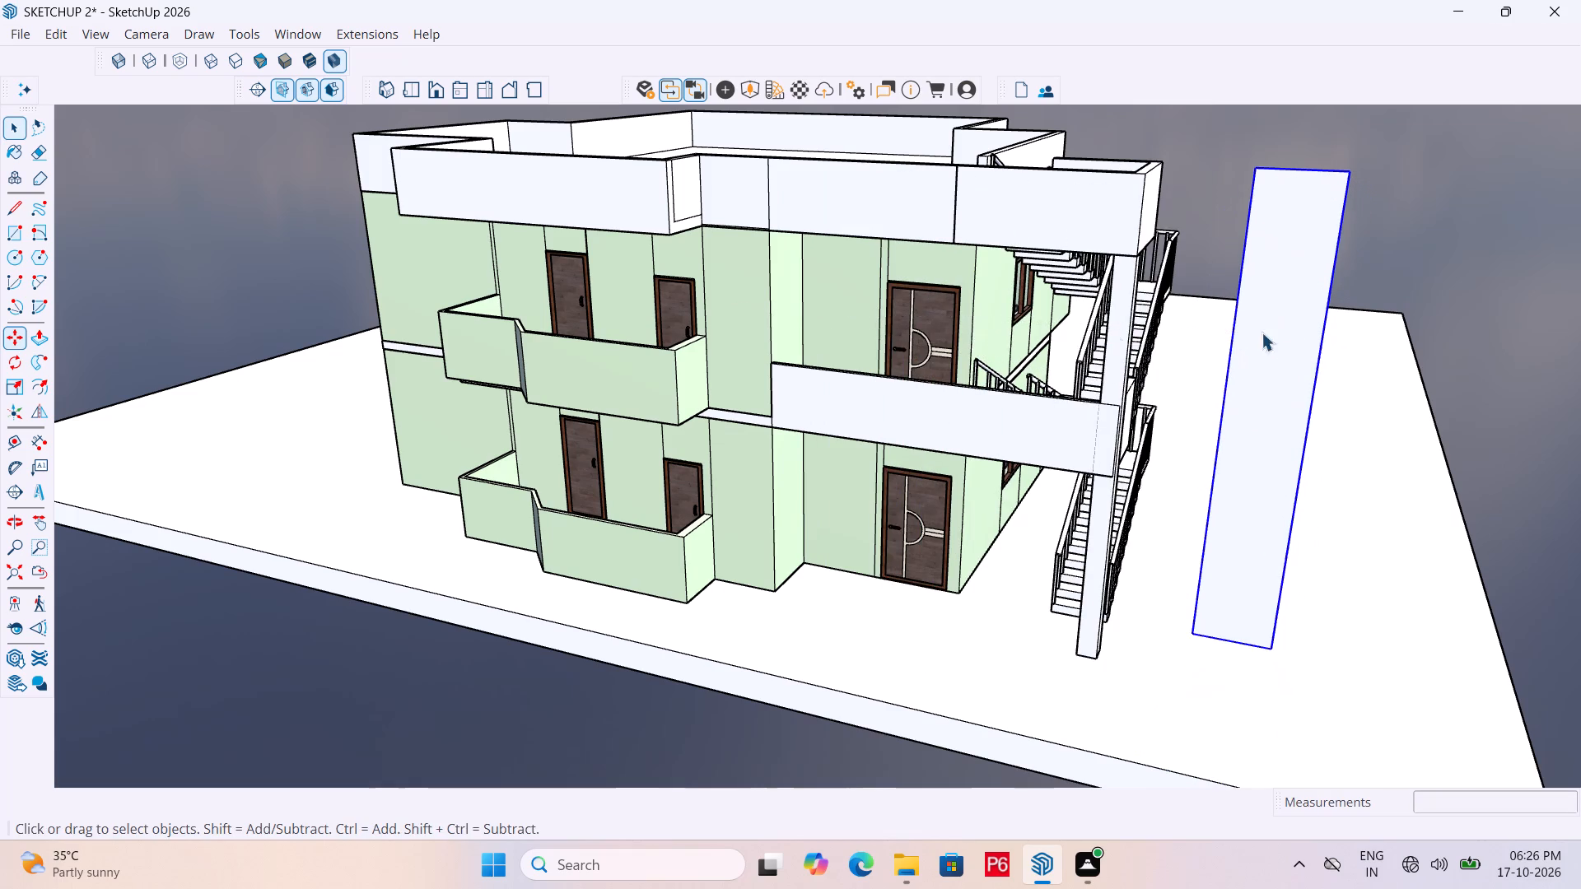
pyautogui.scroll(-4, 982, 337)
pyautogui.scroll(3, 1168, 356)
pyautogui.click(1166, 356)
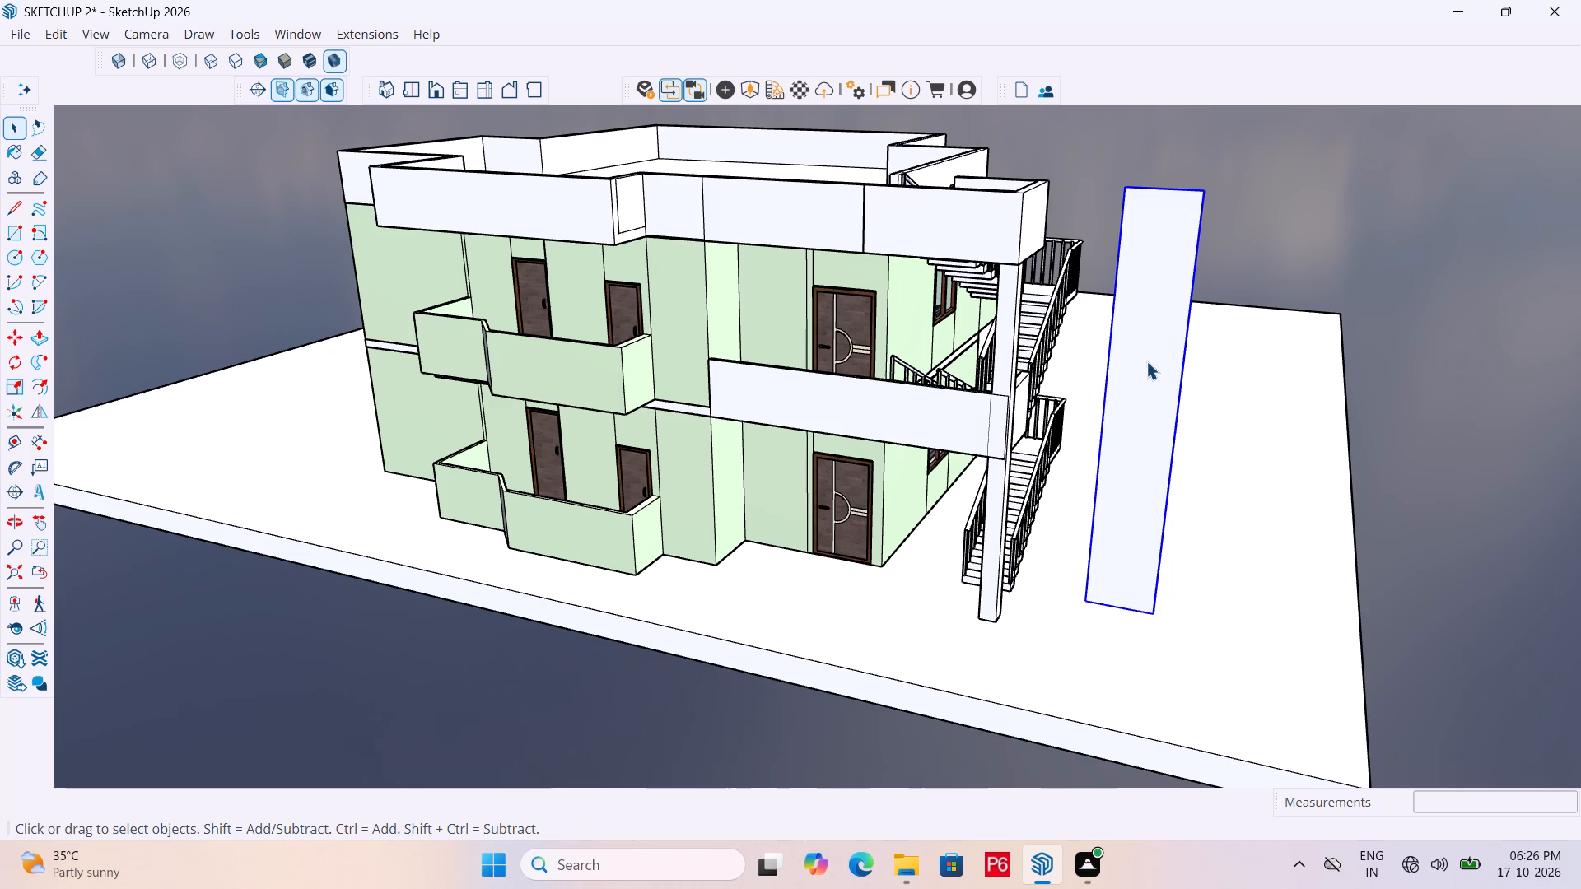
# Open the roof parapet group and push the top face of the front parapet beside the staircase block down 3'.
pyautogui.moveTo(850, 230); pyautogui.dragTo(551, 389, button='middle')
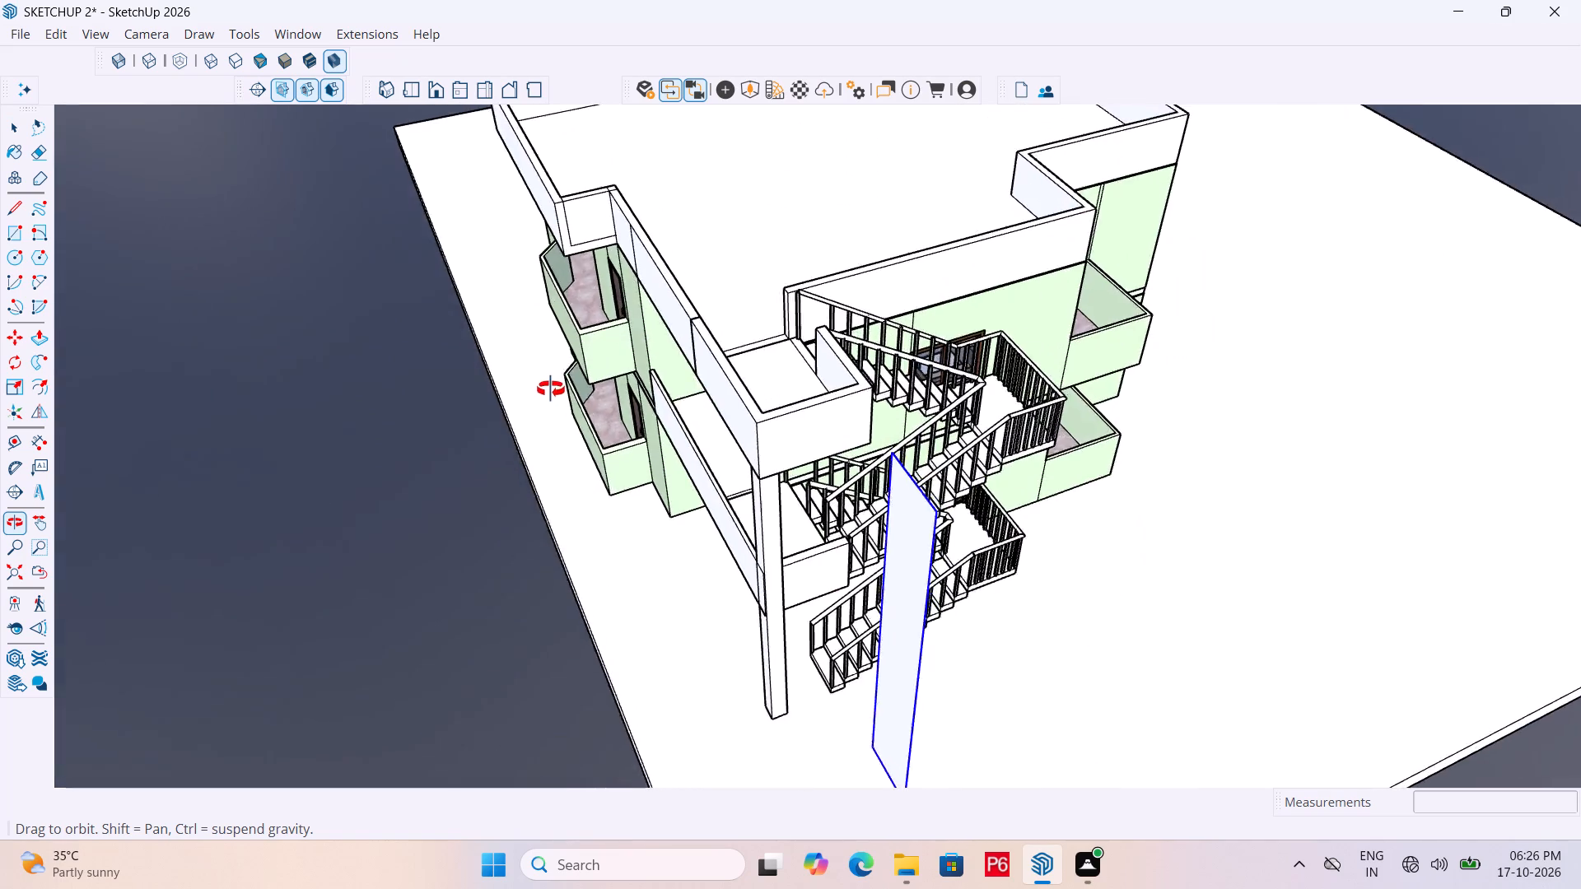
pyautogui.moveTo(551, 389); pyautogui.dragTo(686, 303, button='middle')
pyautogui.press('space')
pyautogui.click(744, 184)
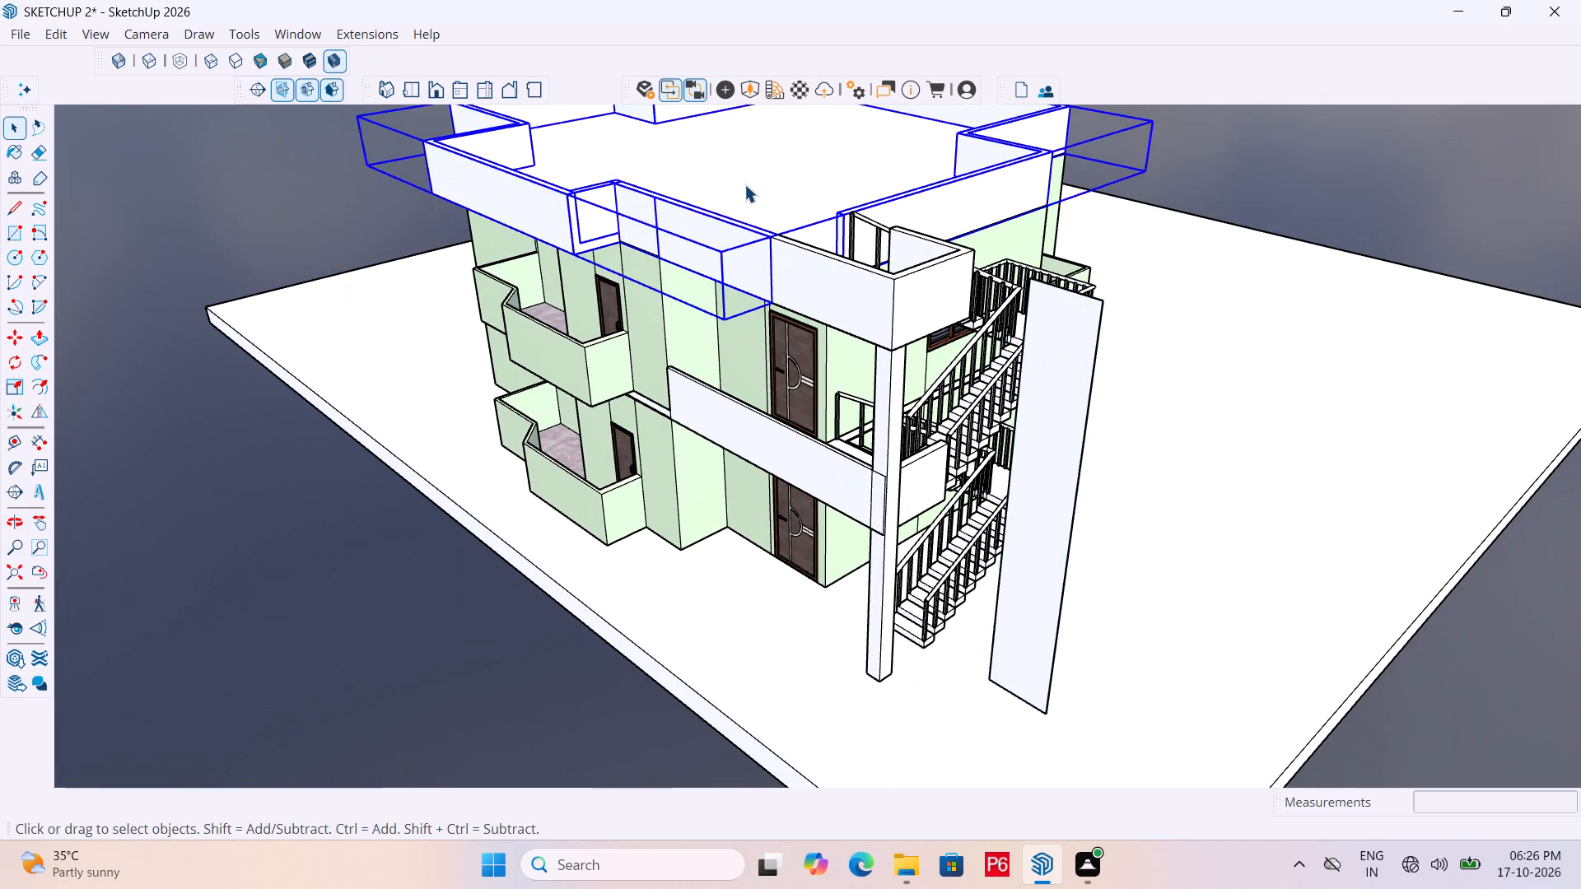
pyautogui.click(744, 184)
pyautogui.scroll(-3, 753, 205)
pyautogui.press('space')
pyautogui.click(252, 352)
pyautogui.scroll(1, 735, 187)
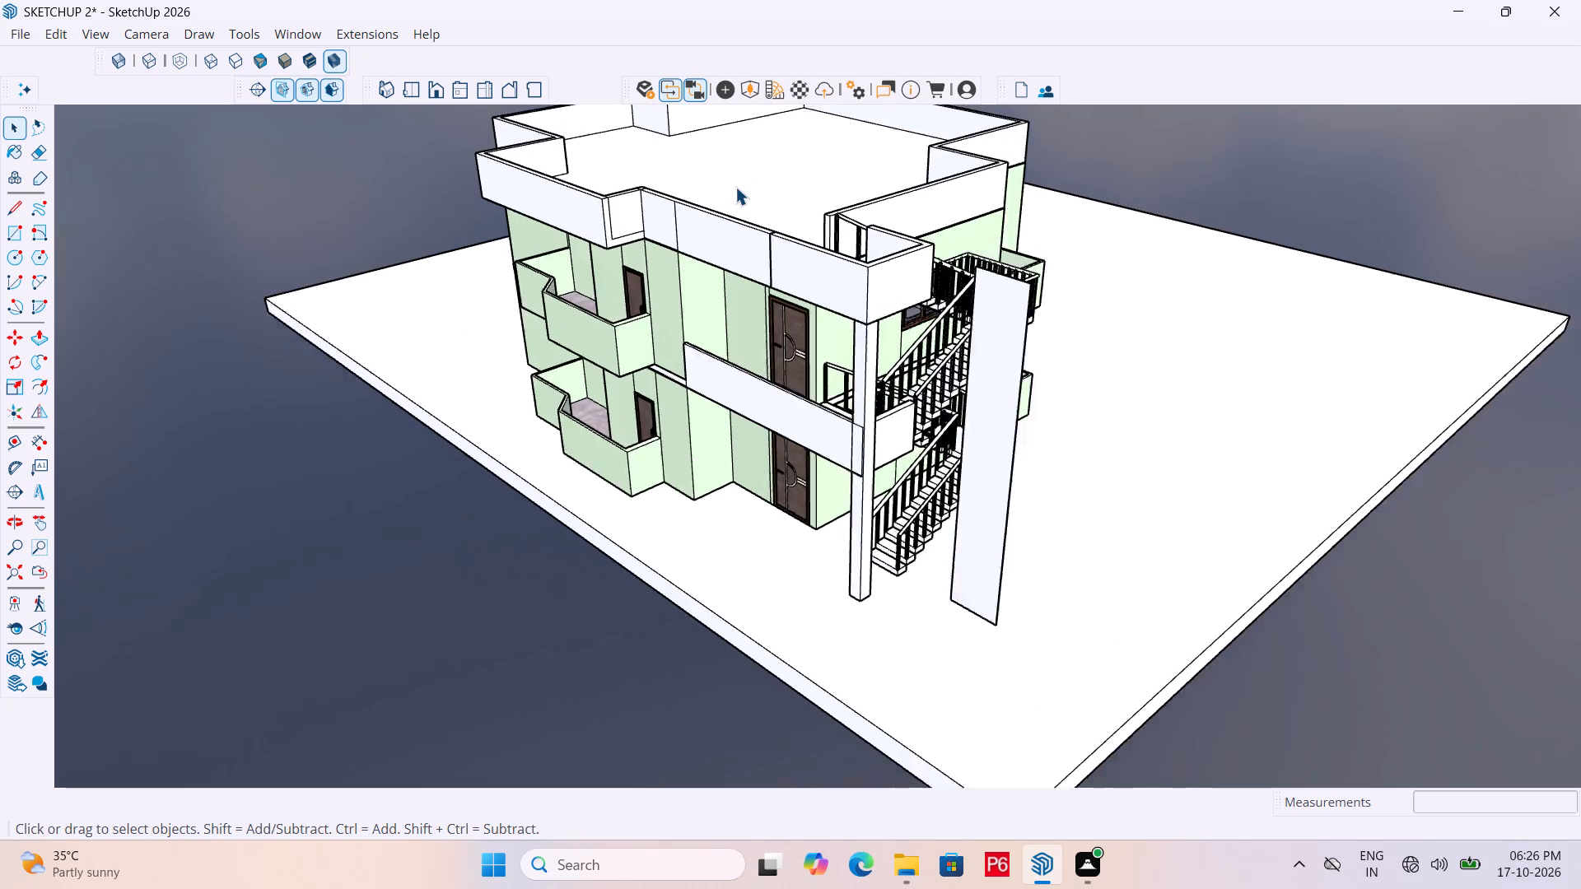
pyautogui.scroll(2, 735, 187)
pyautogui.scroll(-1, 744, 205)
pyautogui.moveTo(744, 205); pyautogui.dragTo(697, 243, button='middle')
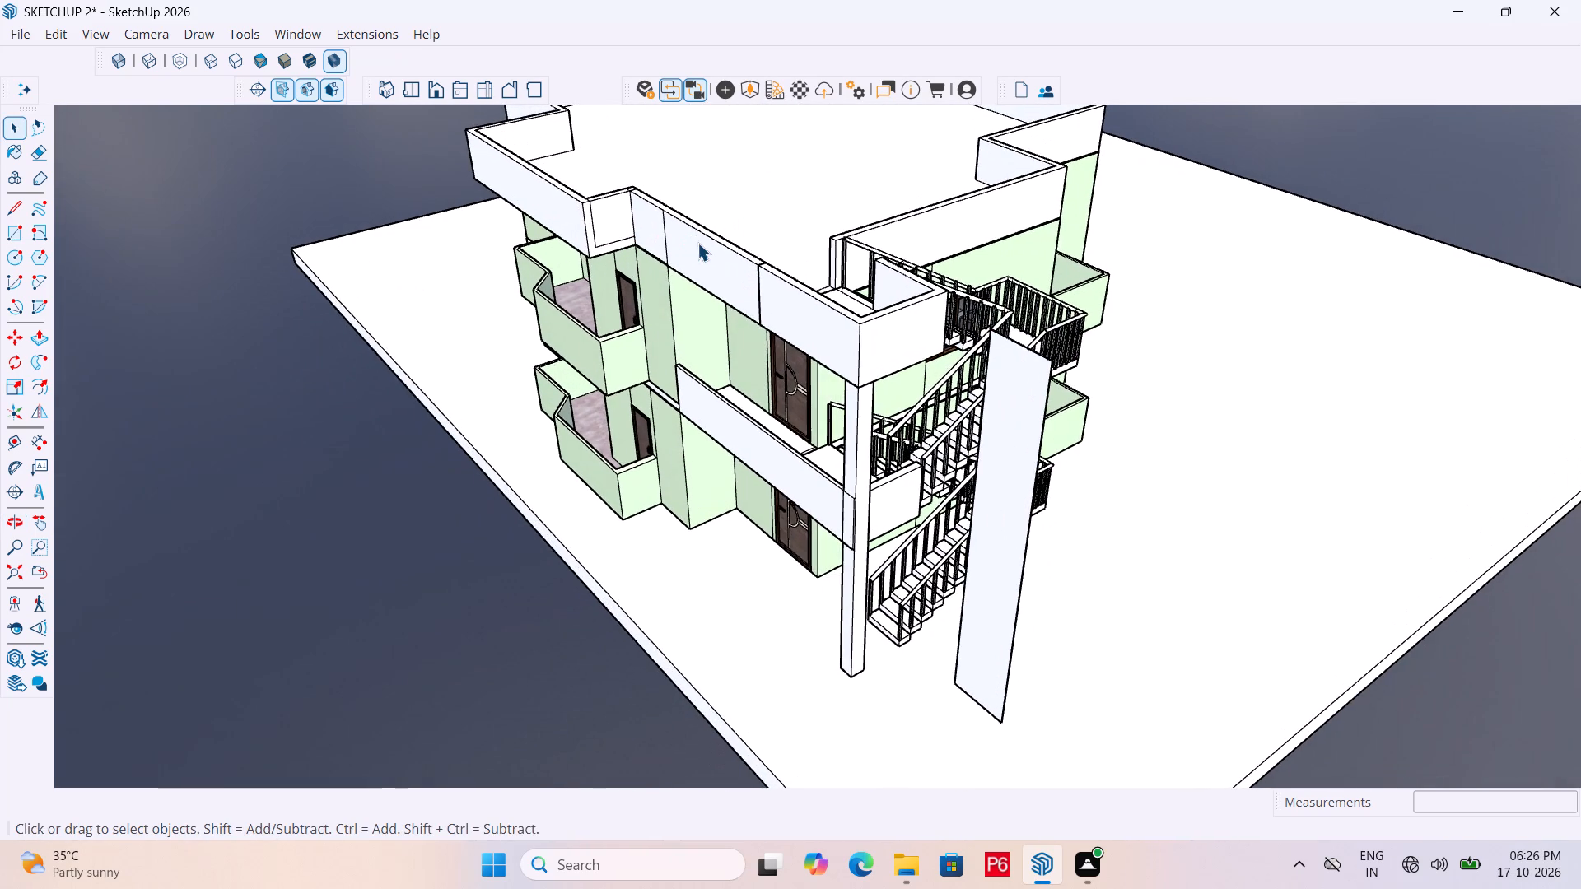
pyautogui.scroll(5, 713, 240)
pyautogui.moveTo(738, 249); pyautogui.dragTo(747, 339, button='middle')
pyautogui.scroll(5, 744, 333)
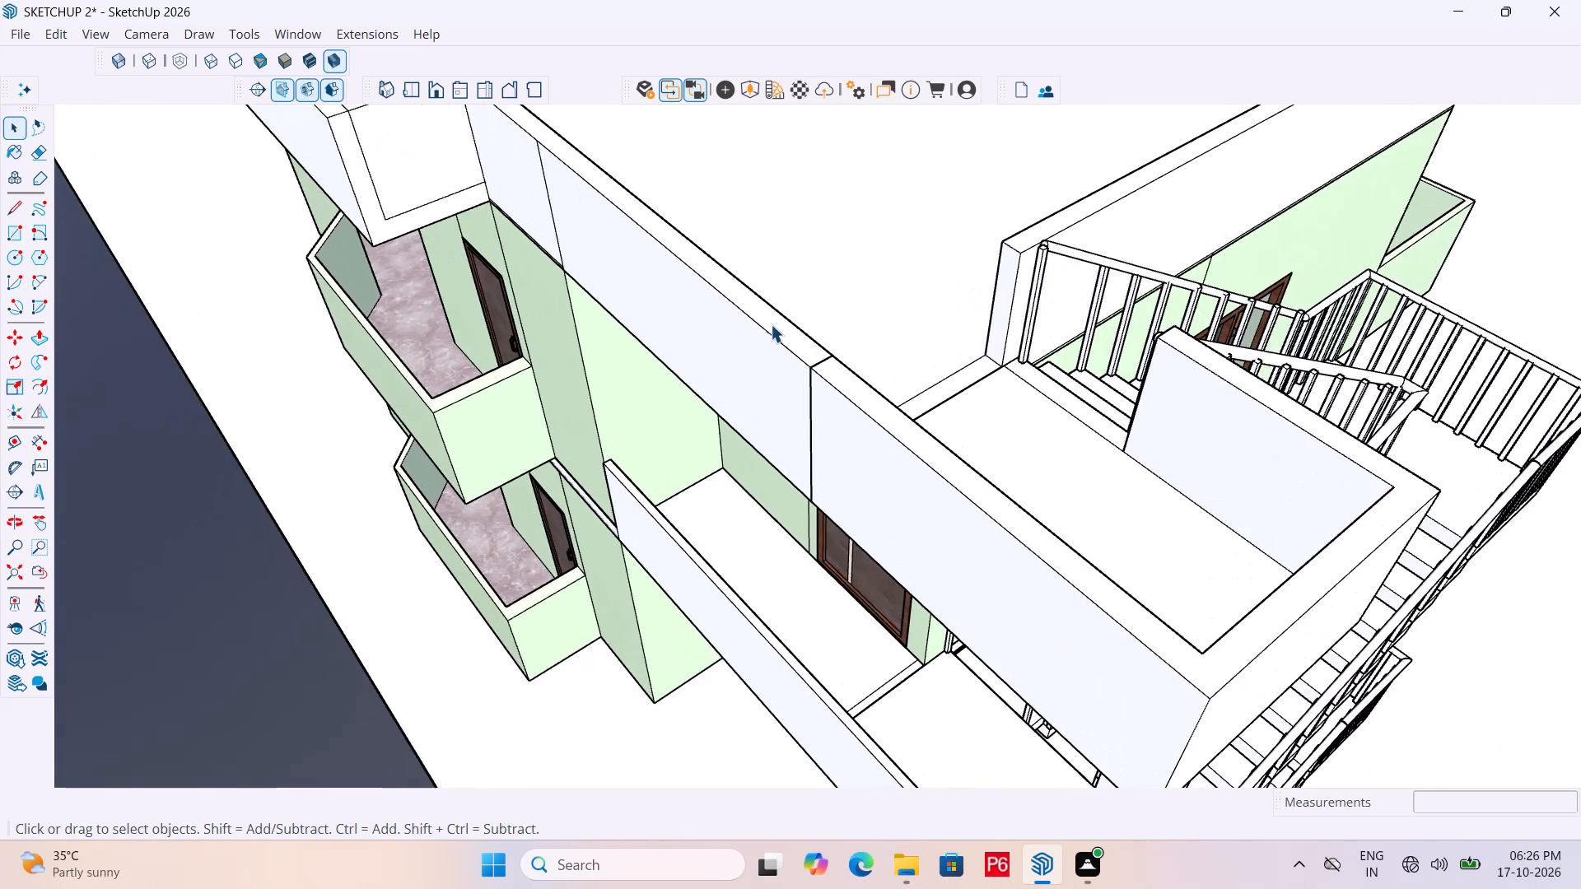
pyautogui.click(772, 323)
pyautogui.doubleClick(771, 320)
pyautogui.doubleClick(753, 308)
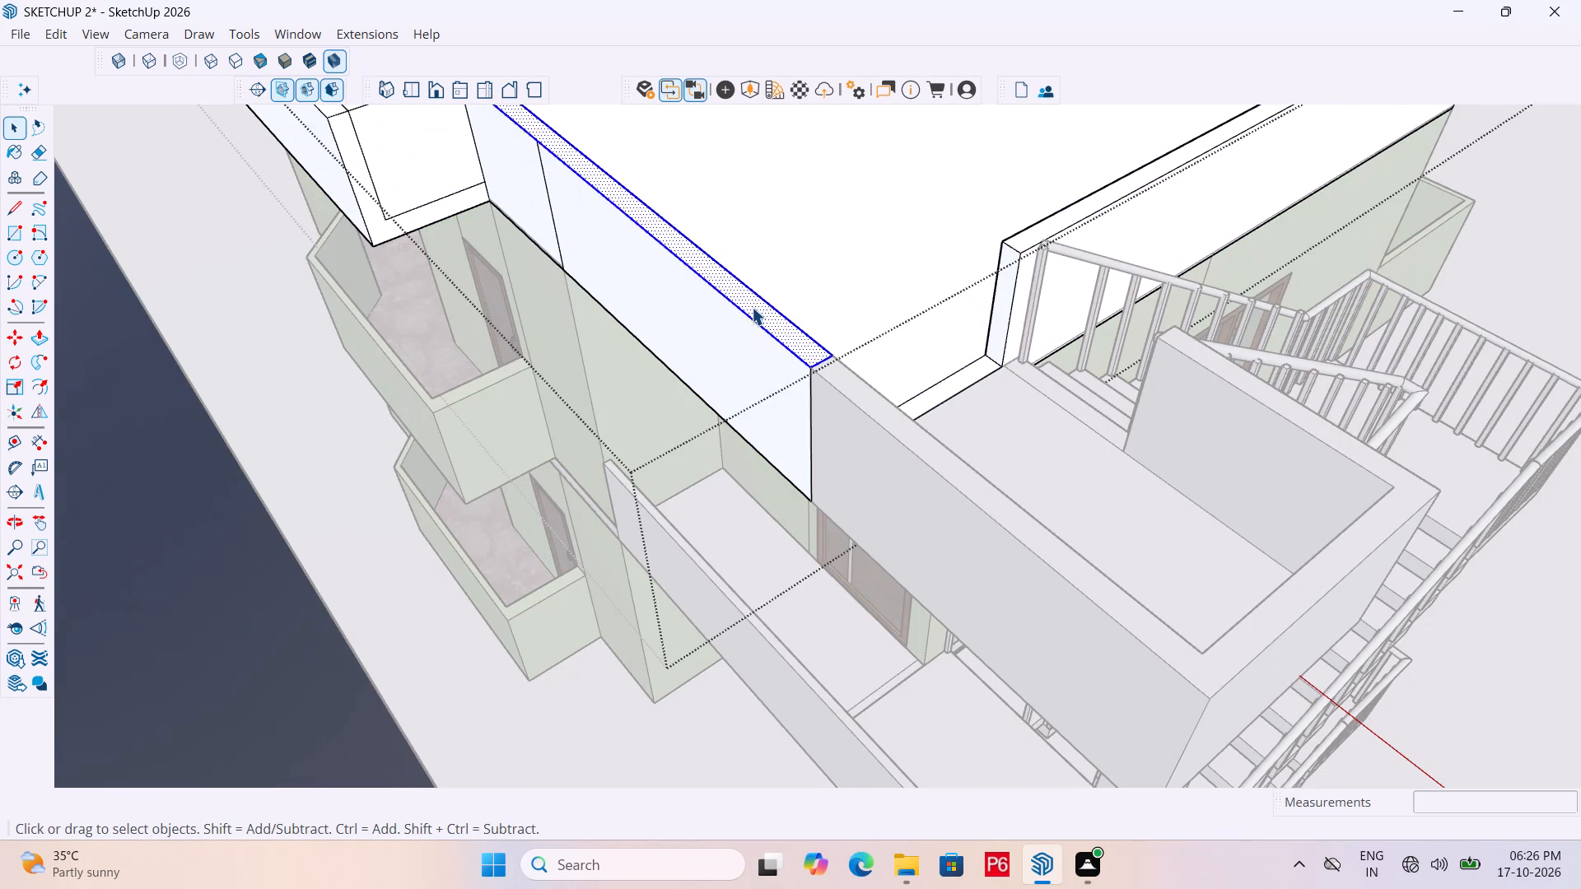
pyautogui.press('p')
pyautogui.click(752, 307)
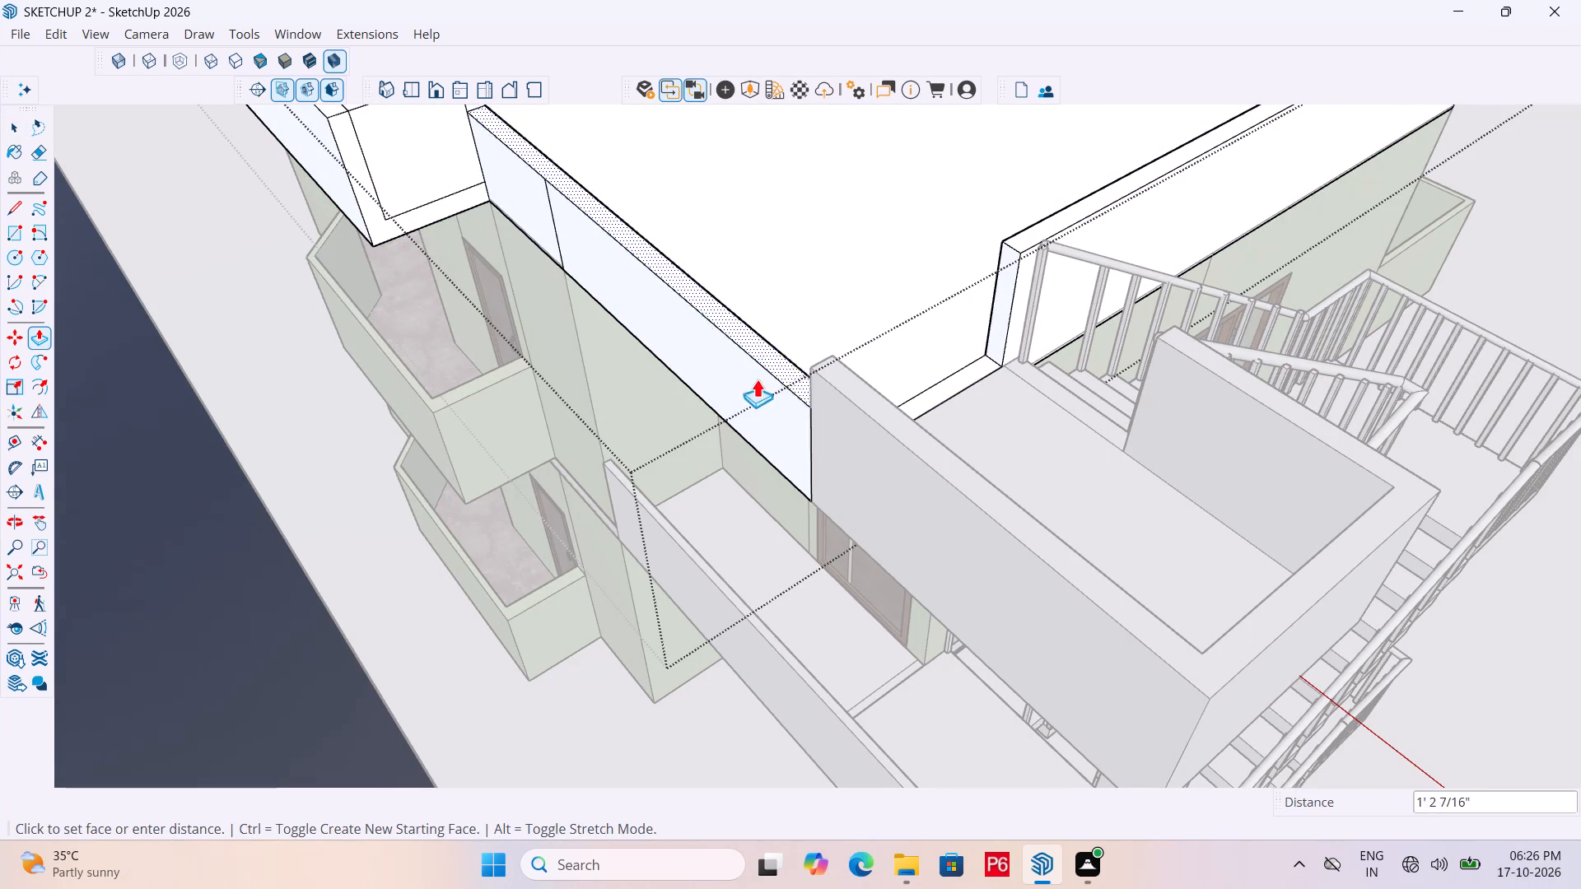
pyautogui.click(847, 489)
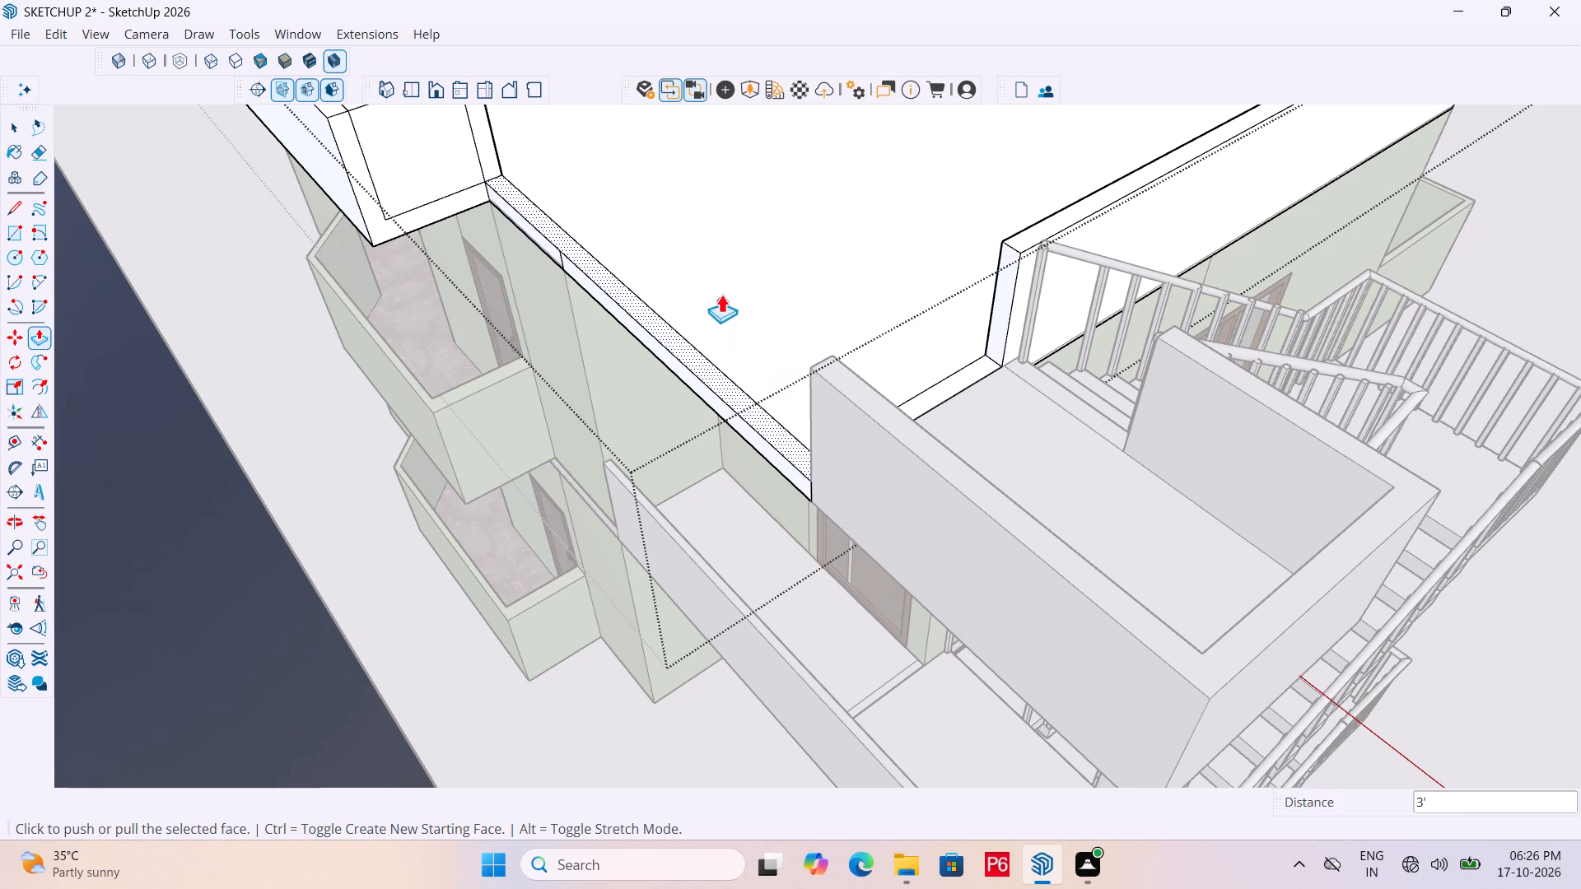
# Push the top face of the short parapet return at the front corner down to the lowered parapet's level.
pyautogui.scroll(-6, 818, 323)
pyautogui.scroll(10, 621, 224)
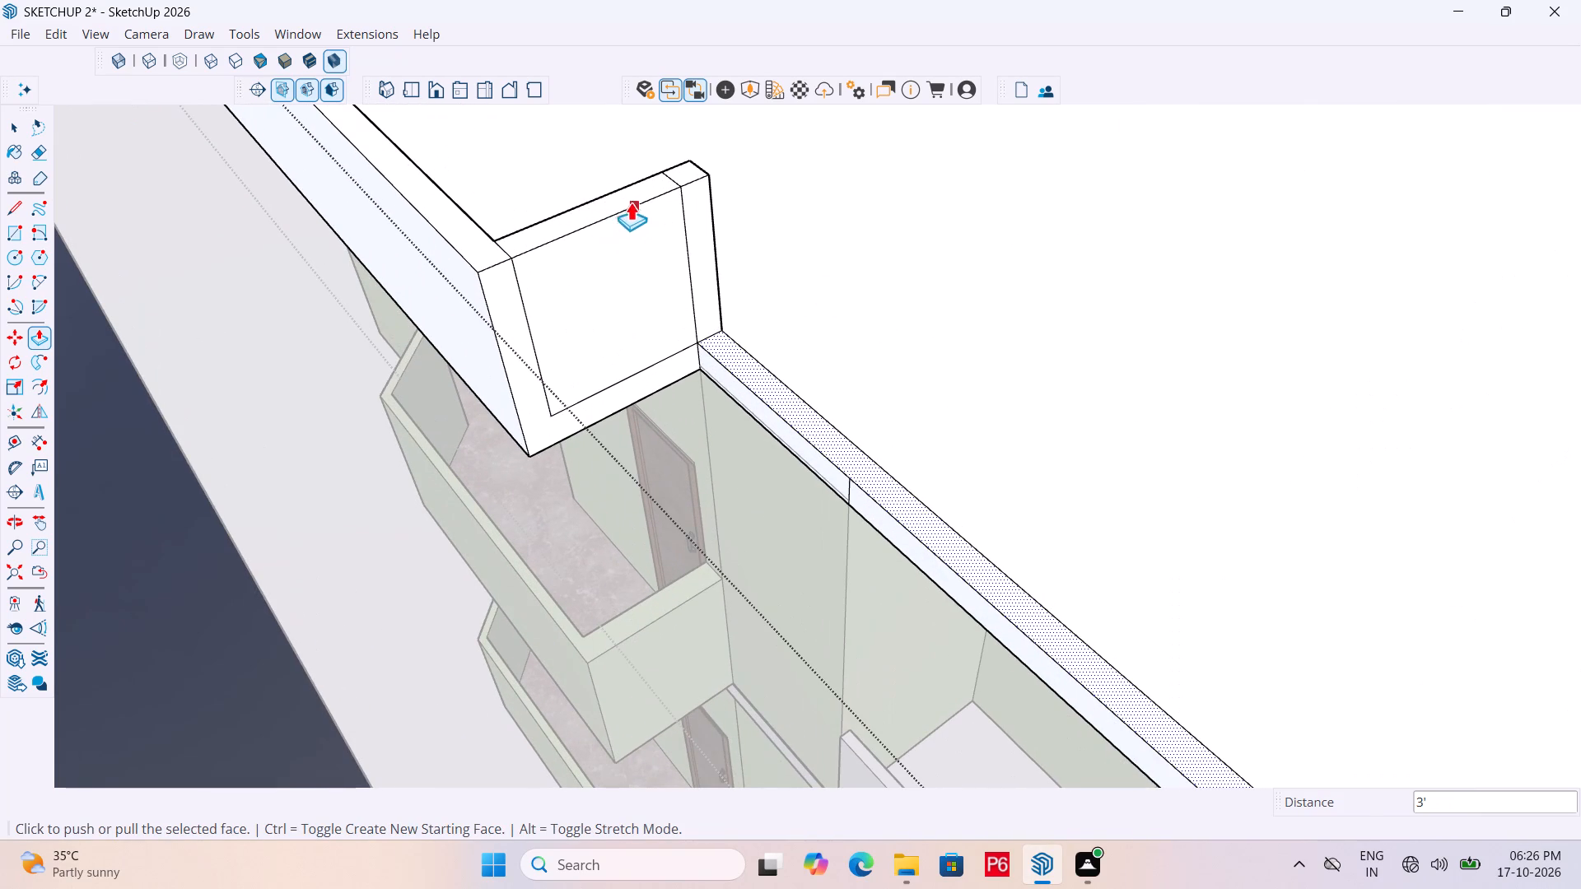
pyautogui.press('space')
pyautogui.click(611, 206)
pyautogui.press('p')
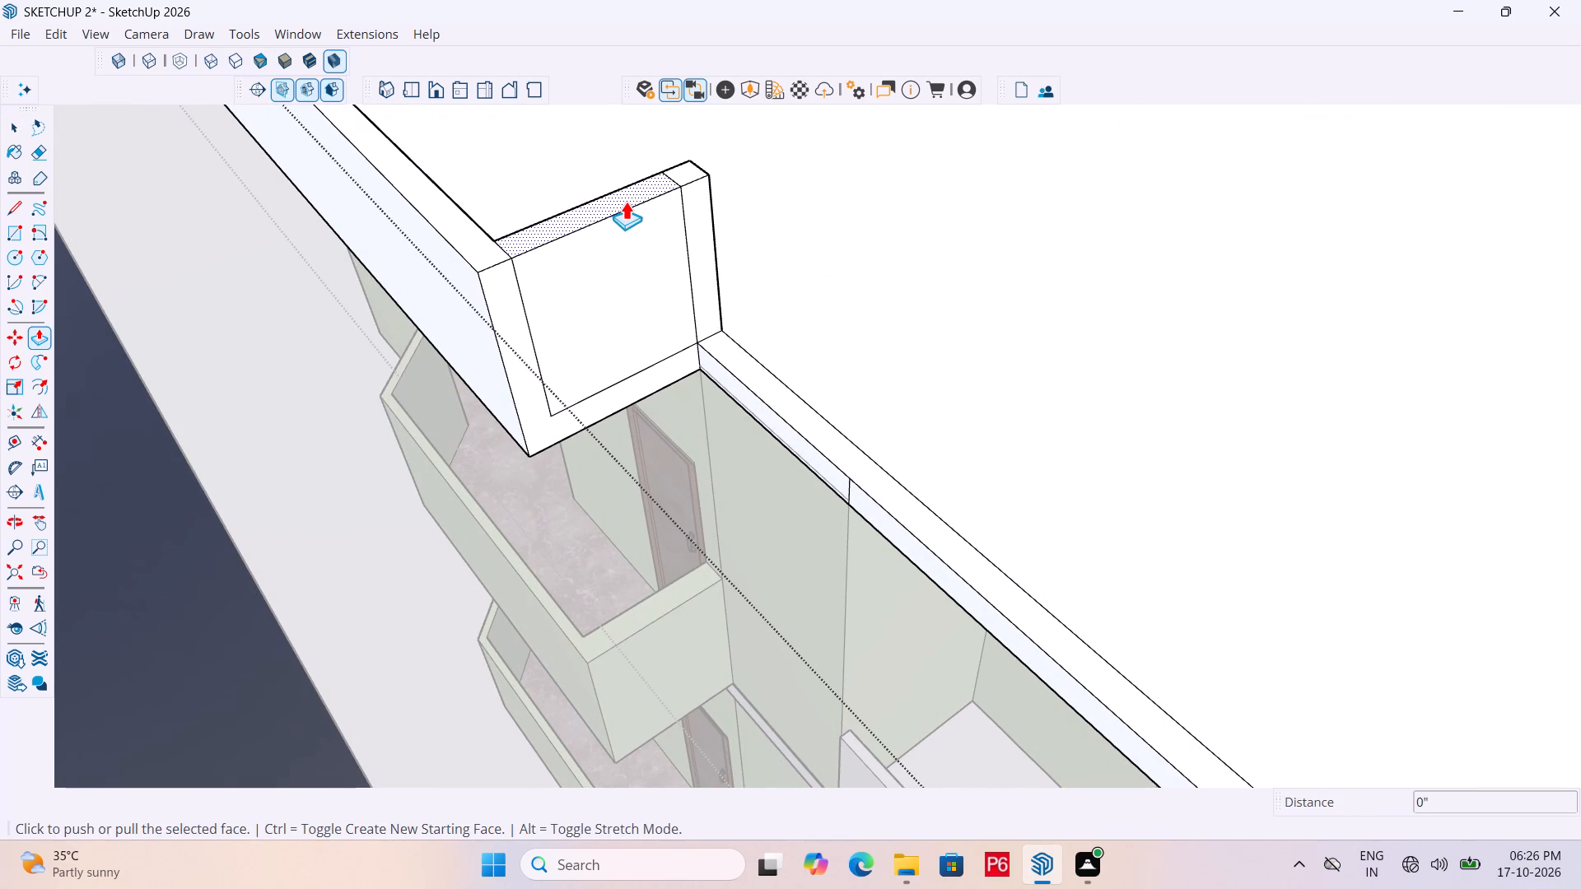
pyautogui.click(626, 201)
pyautogui.moveTo(885, 294); pyautogui.dragTo(881, 285)
pyautogui.press('space')
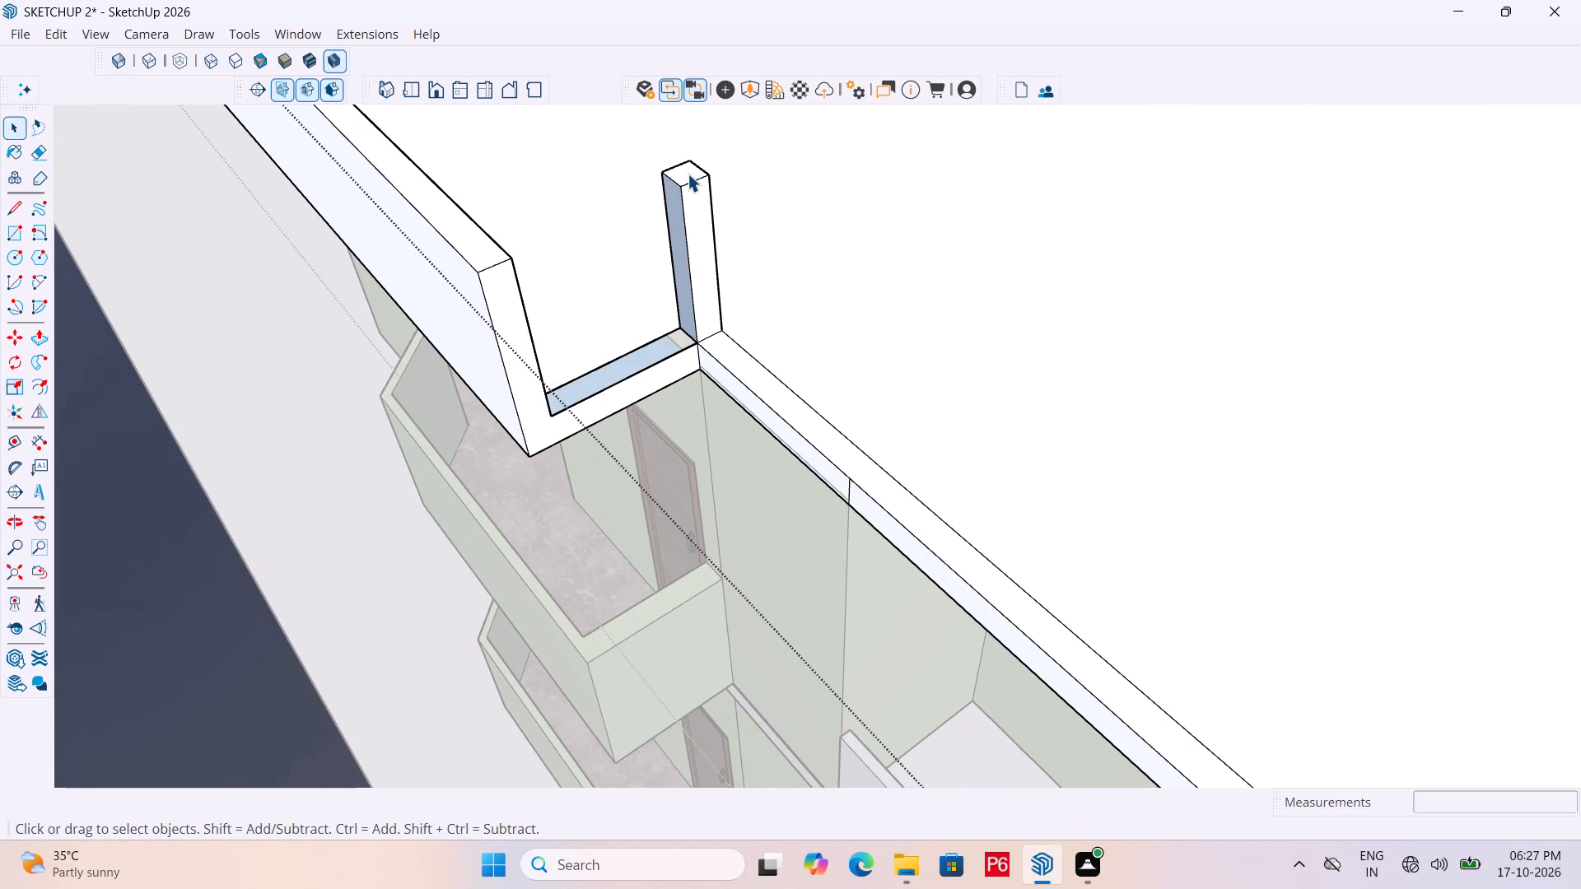
# Push the top face of the remaining corner post beside the short parapet return down 3'.
pyautogui.click(687, 176)
pyautogui.press('p')
pyautogui.click(686, 175)
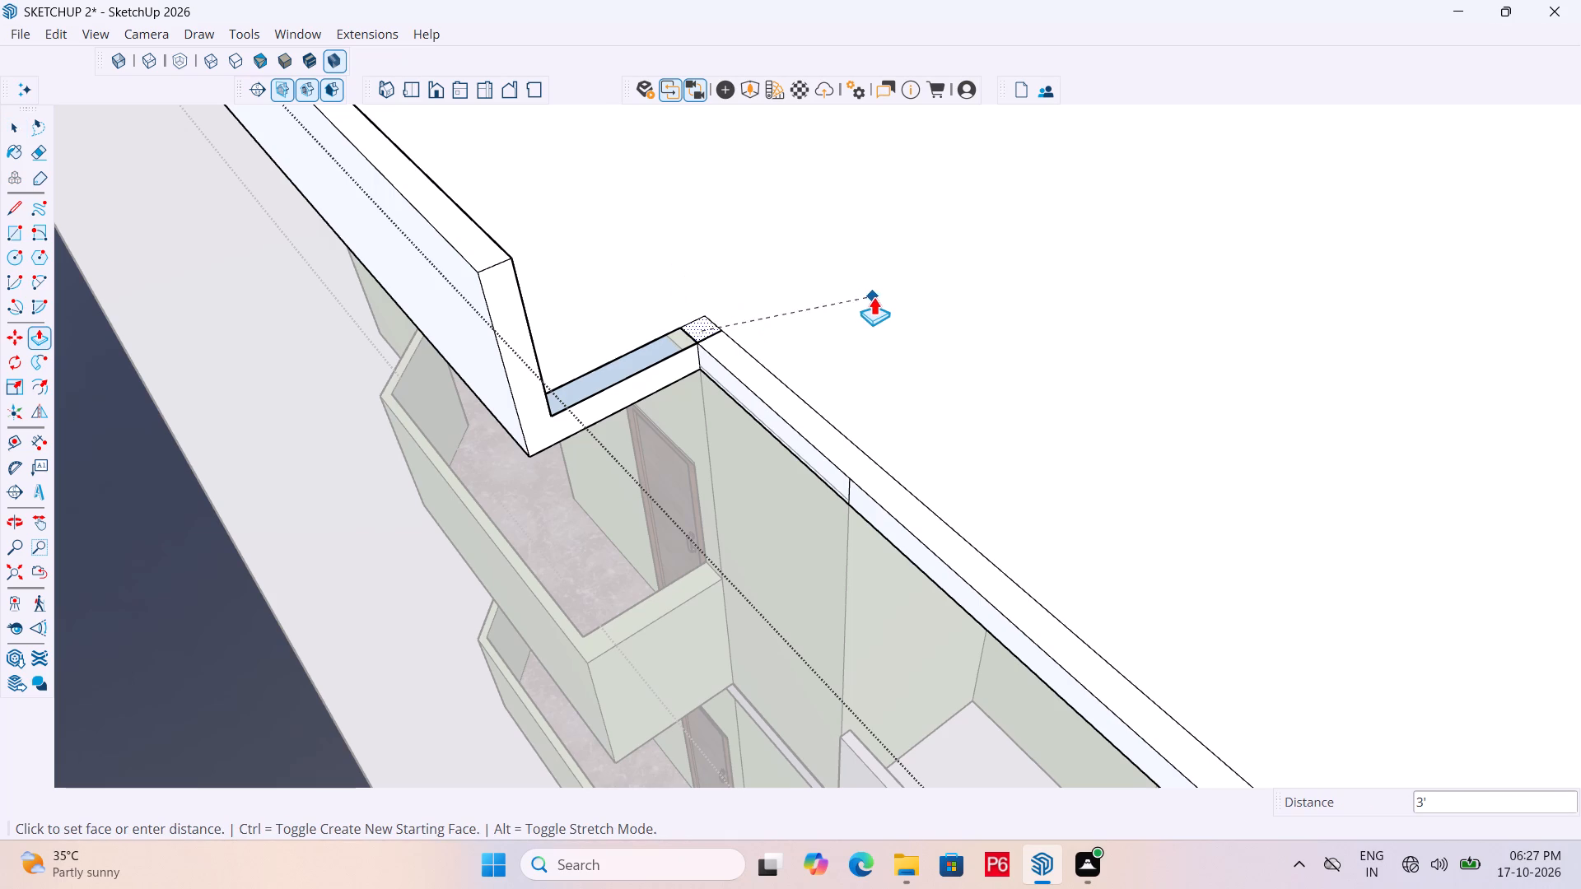
pyautogui.click(874, 296)
pyautogui.scroll(-5, 953, 277)
pyautogui.press('space')
# Push the top face of the parapet above the front balconies down 3' and close the parapet group.
pyautogui.scroll(5, 665, 230)
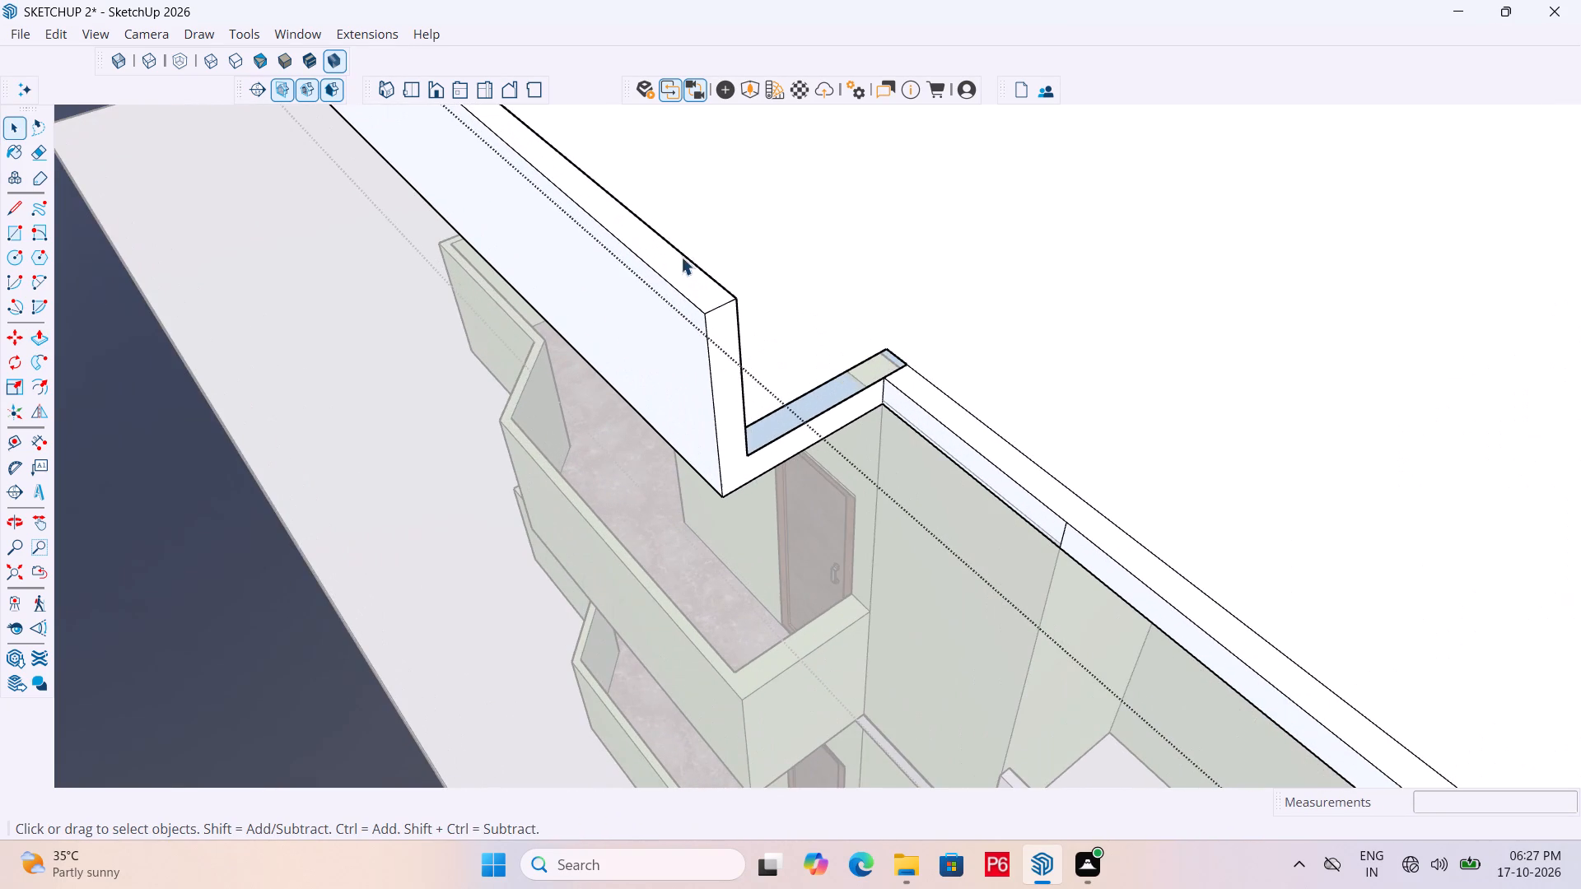
pyautogui.click(706, 294)
pyautogui.press('p')
pyautogui.click(706, 294)
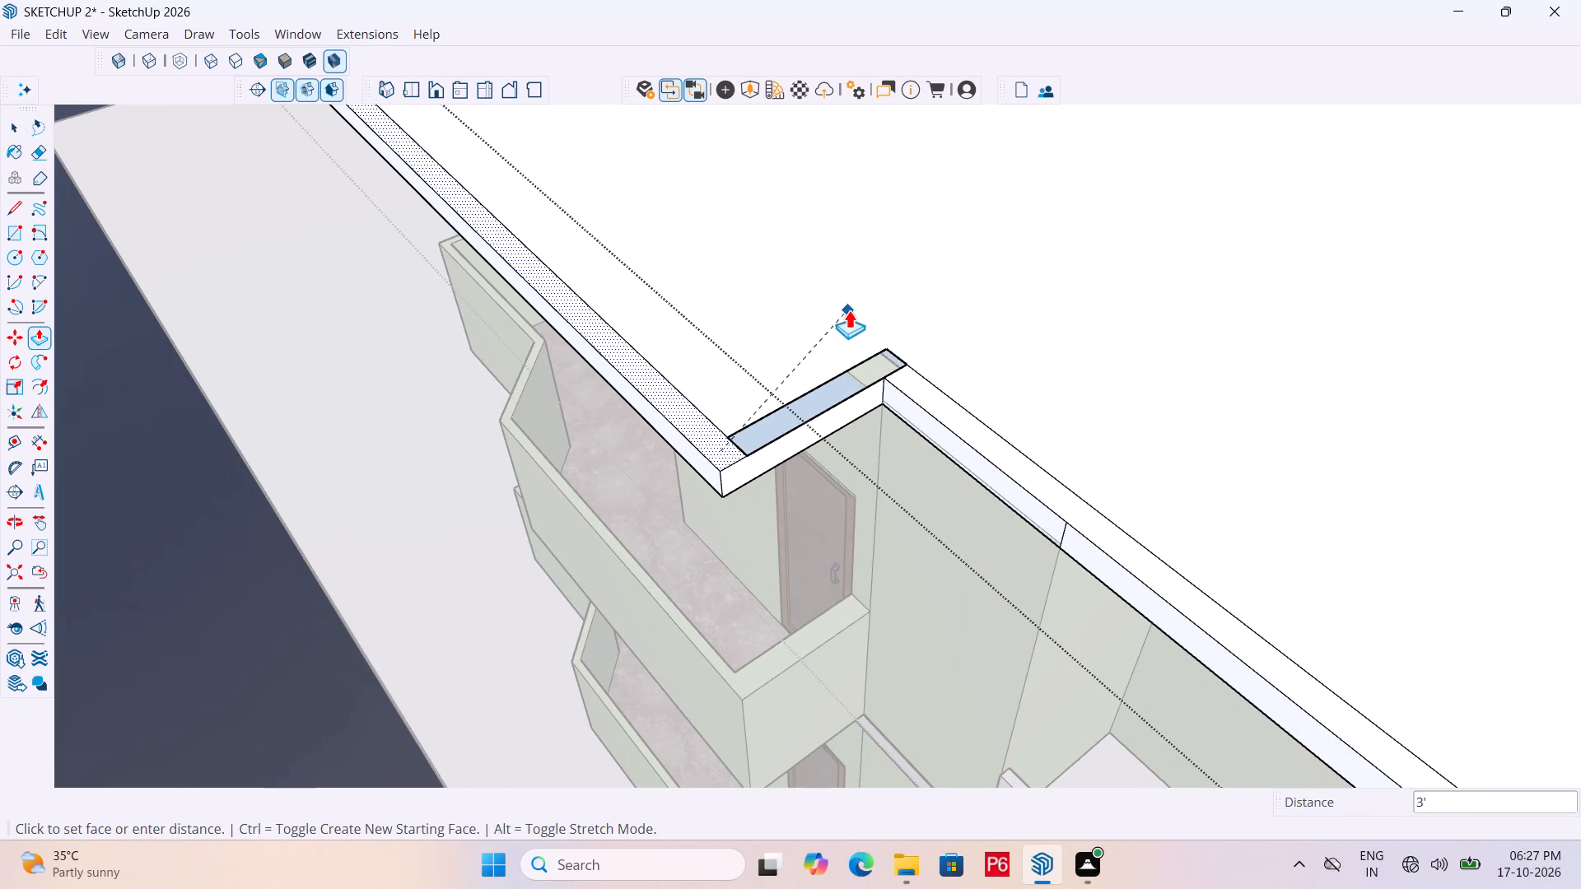
pyautogui.click(851, 305)
pyautogui.scroll(-7, 1037, 312)
pyautogui.scroll(-5, 714, 361)
pyautogui.moveTo(737, 368); pyautogui.dragTo(860, 335, button='middle')
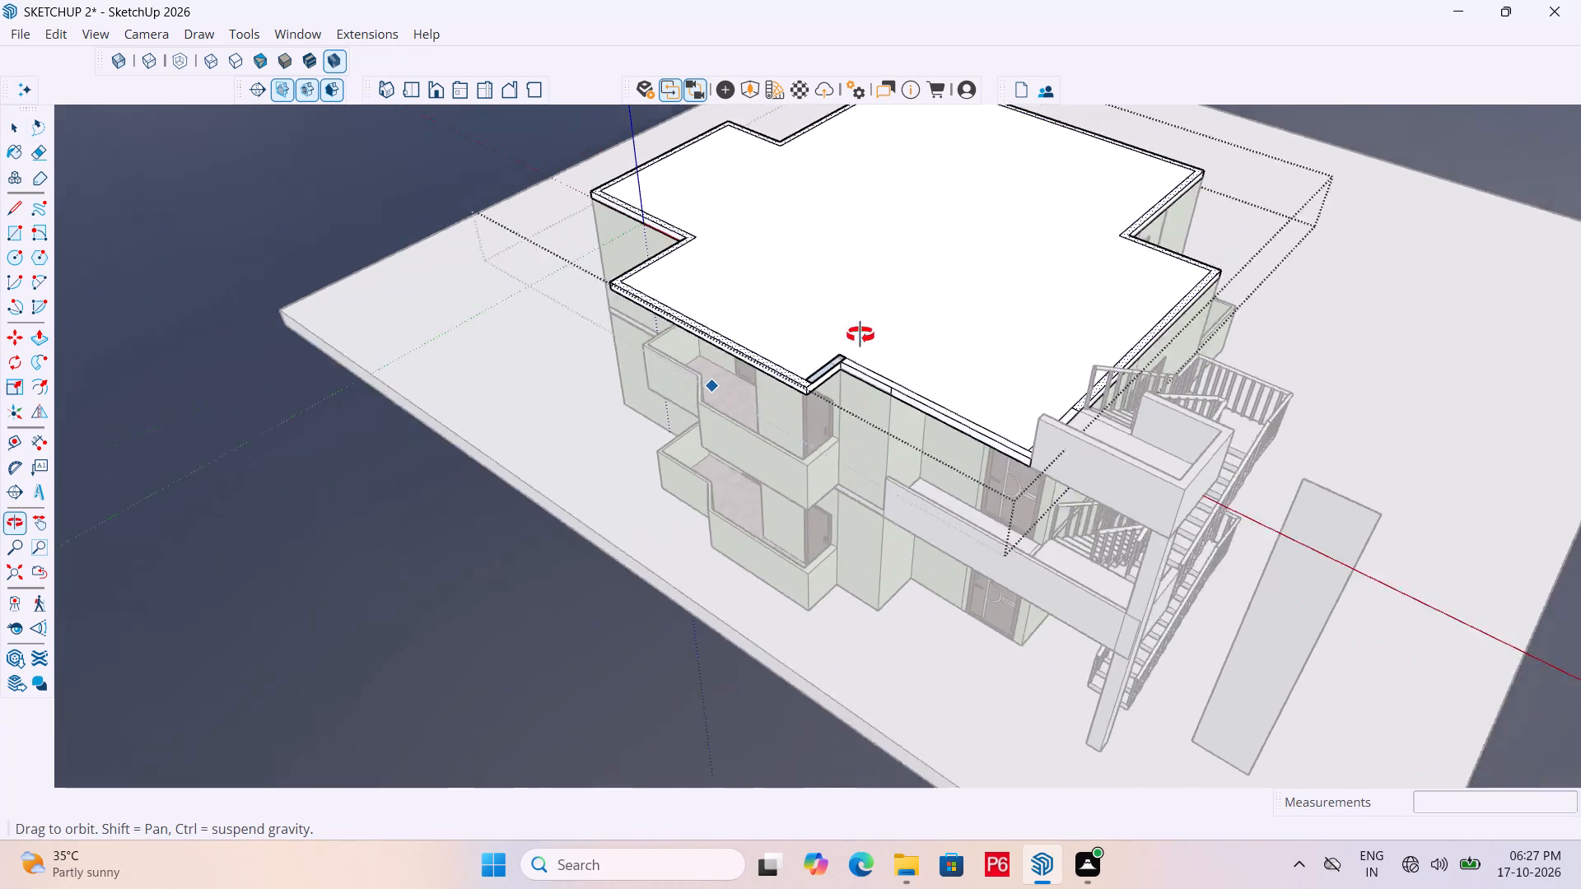
pyautogui.moveTo(860, 335); pyautogui.dragTo(834, 321, button='middle')
pyautogui.press('Escape')
pyautogui.press('space')
pyautogui.click(374, 218)
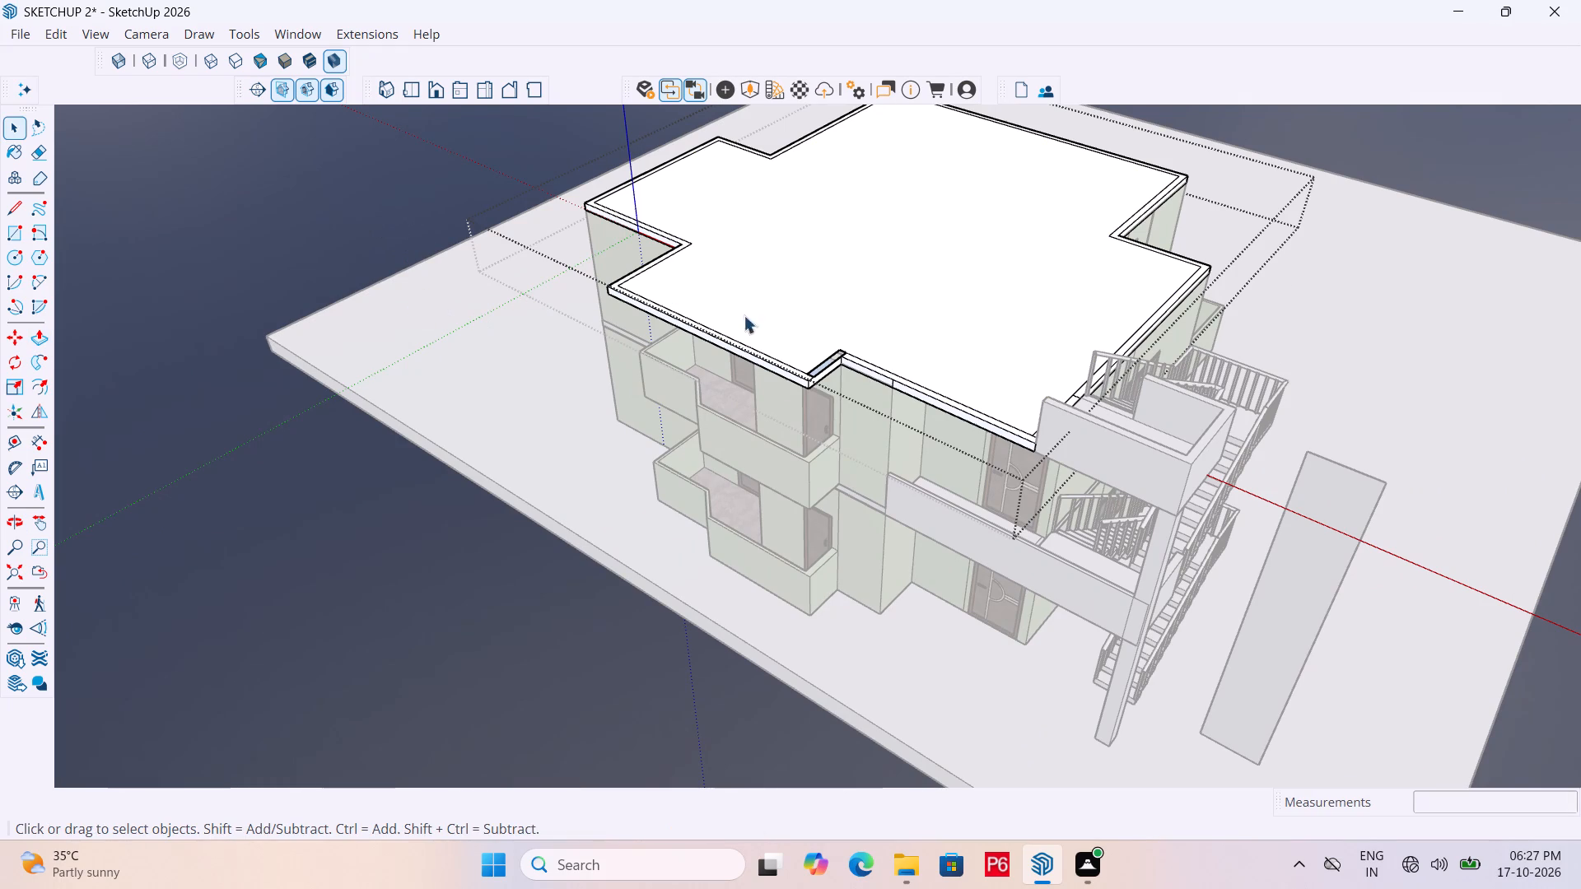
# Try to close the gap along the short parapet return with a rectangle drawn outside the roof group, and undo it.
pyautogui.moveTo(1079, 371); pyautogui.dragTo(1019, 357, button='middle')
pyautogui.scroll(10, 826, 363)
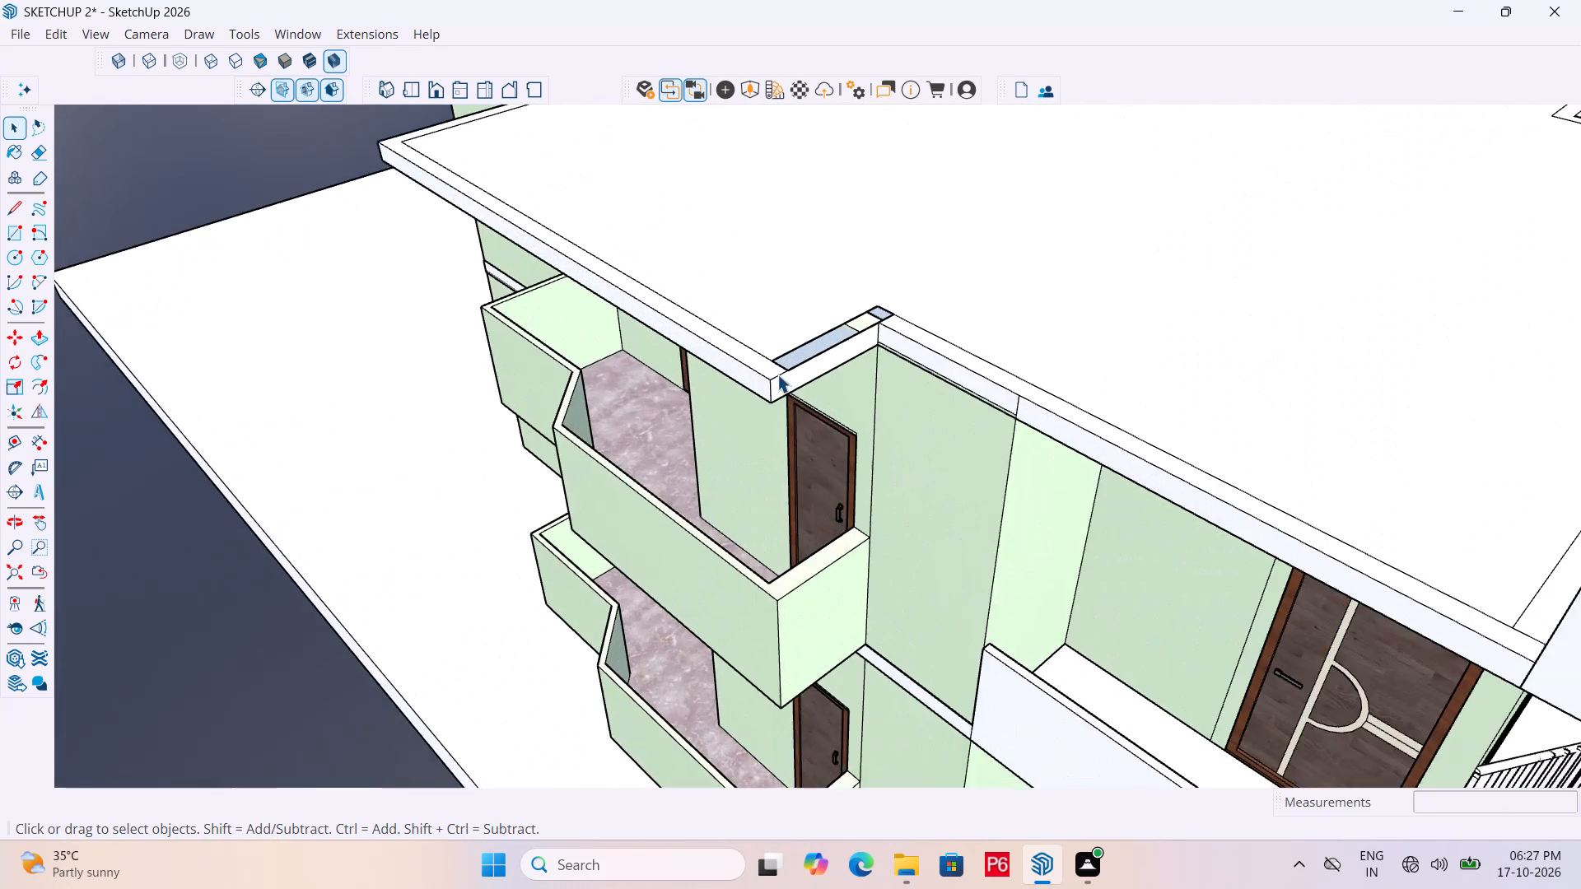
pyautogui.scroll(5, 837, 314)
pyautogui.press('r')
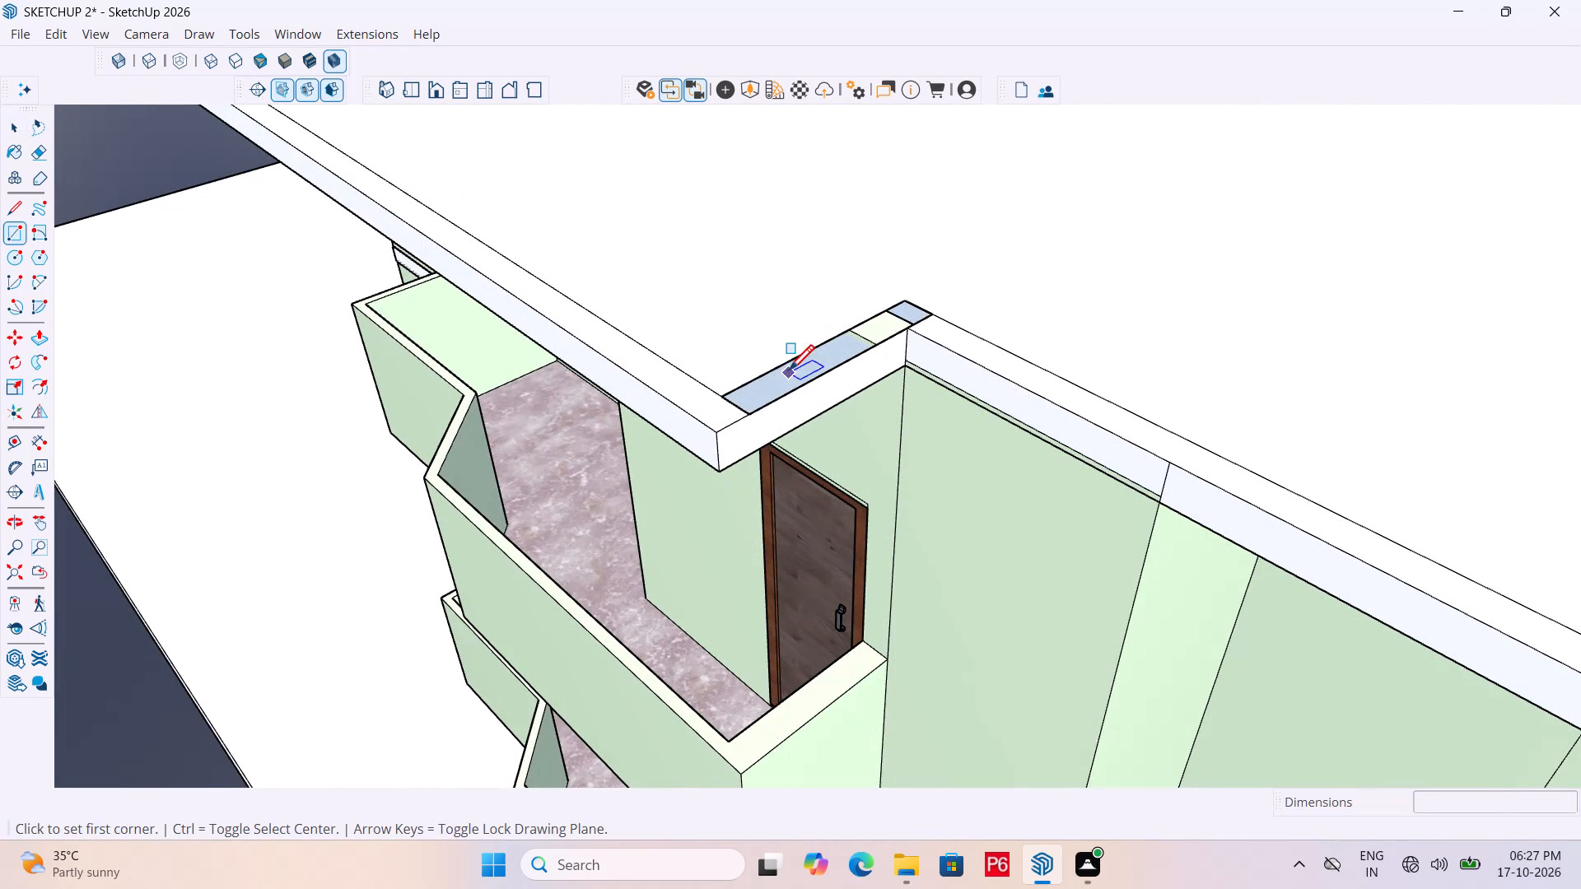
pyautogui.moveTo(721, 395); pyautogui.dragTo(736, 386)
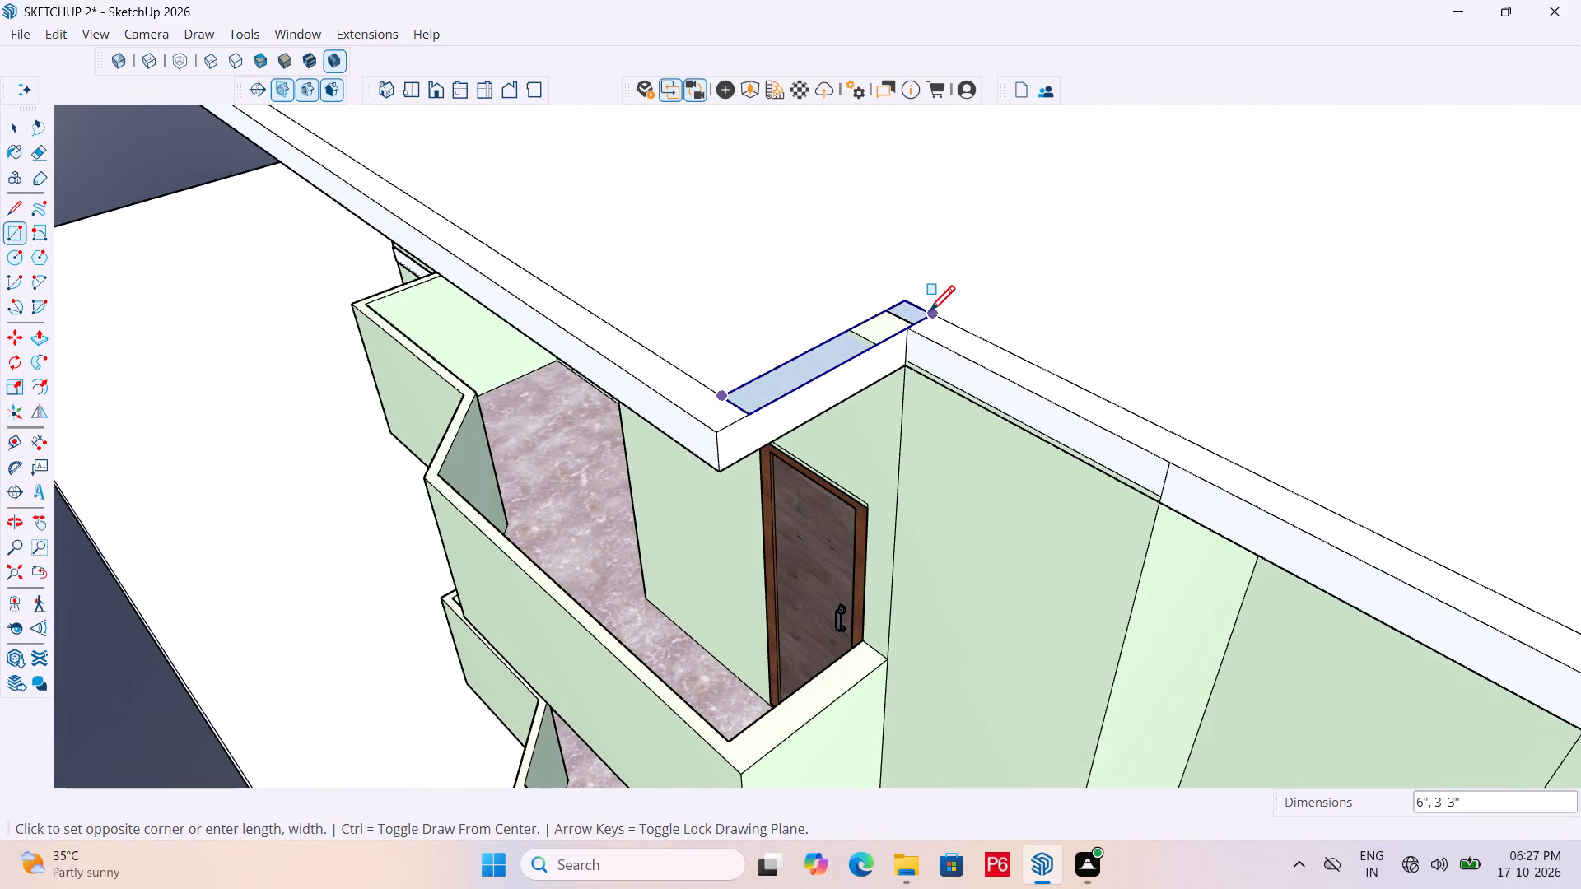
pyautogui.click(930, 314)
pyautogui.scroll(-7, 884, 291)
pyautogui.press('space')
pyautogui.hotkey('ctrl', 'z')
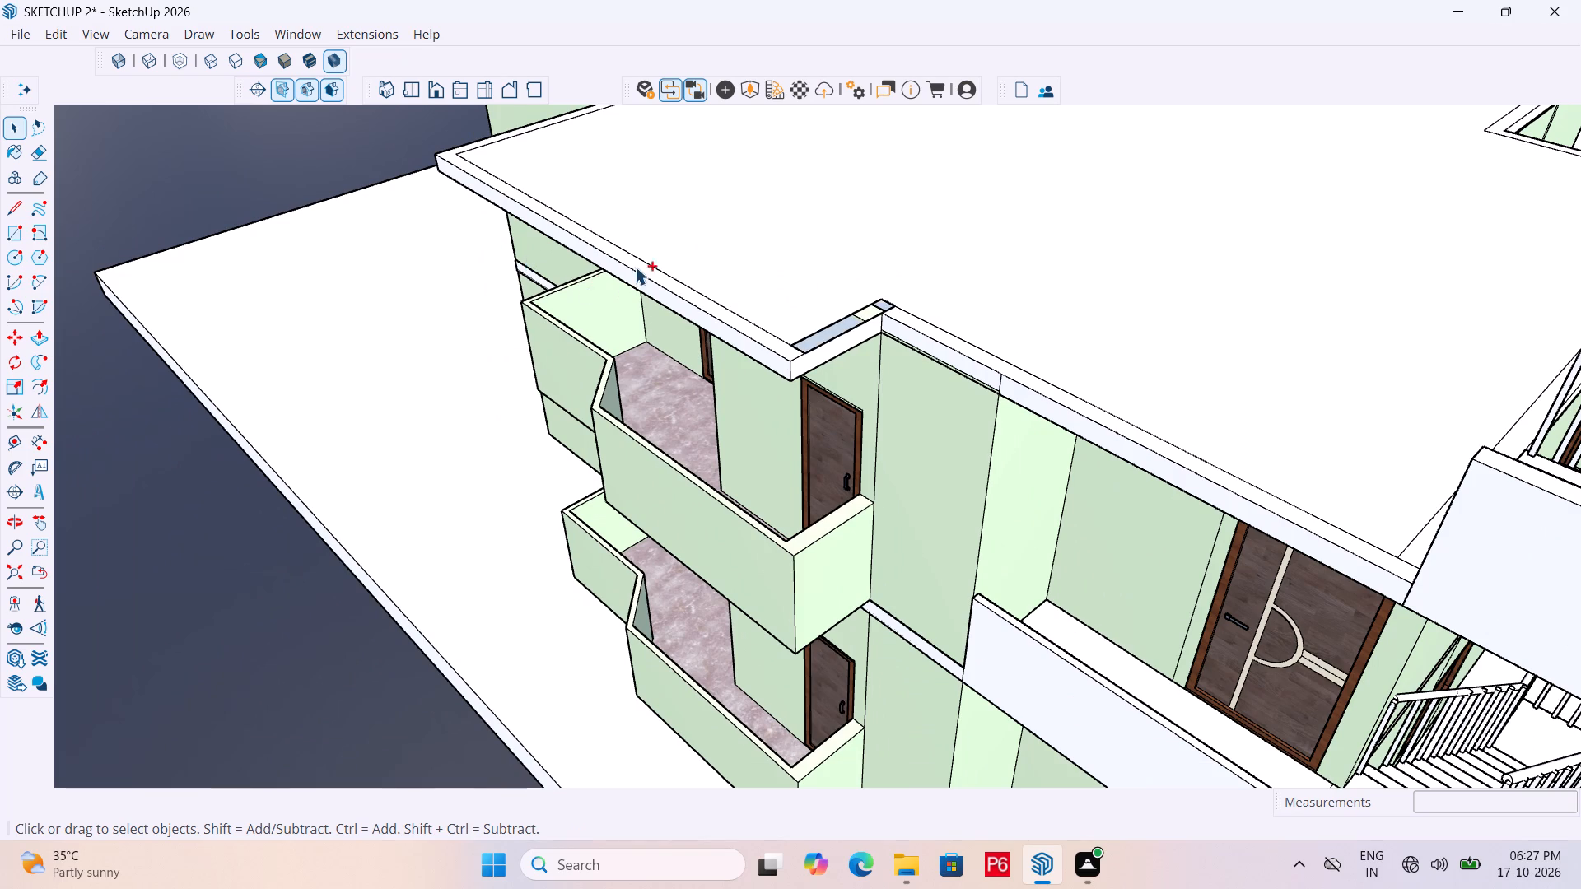
# Open the roof group, cover the gap along the short parapet return with a 3' 3" by 6" rectangle, and close the group.
pyautogui.press('space')
pyautogui.click(916, 205)
pyautogui.tripleClick(916, 205)
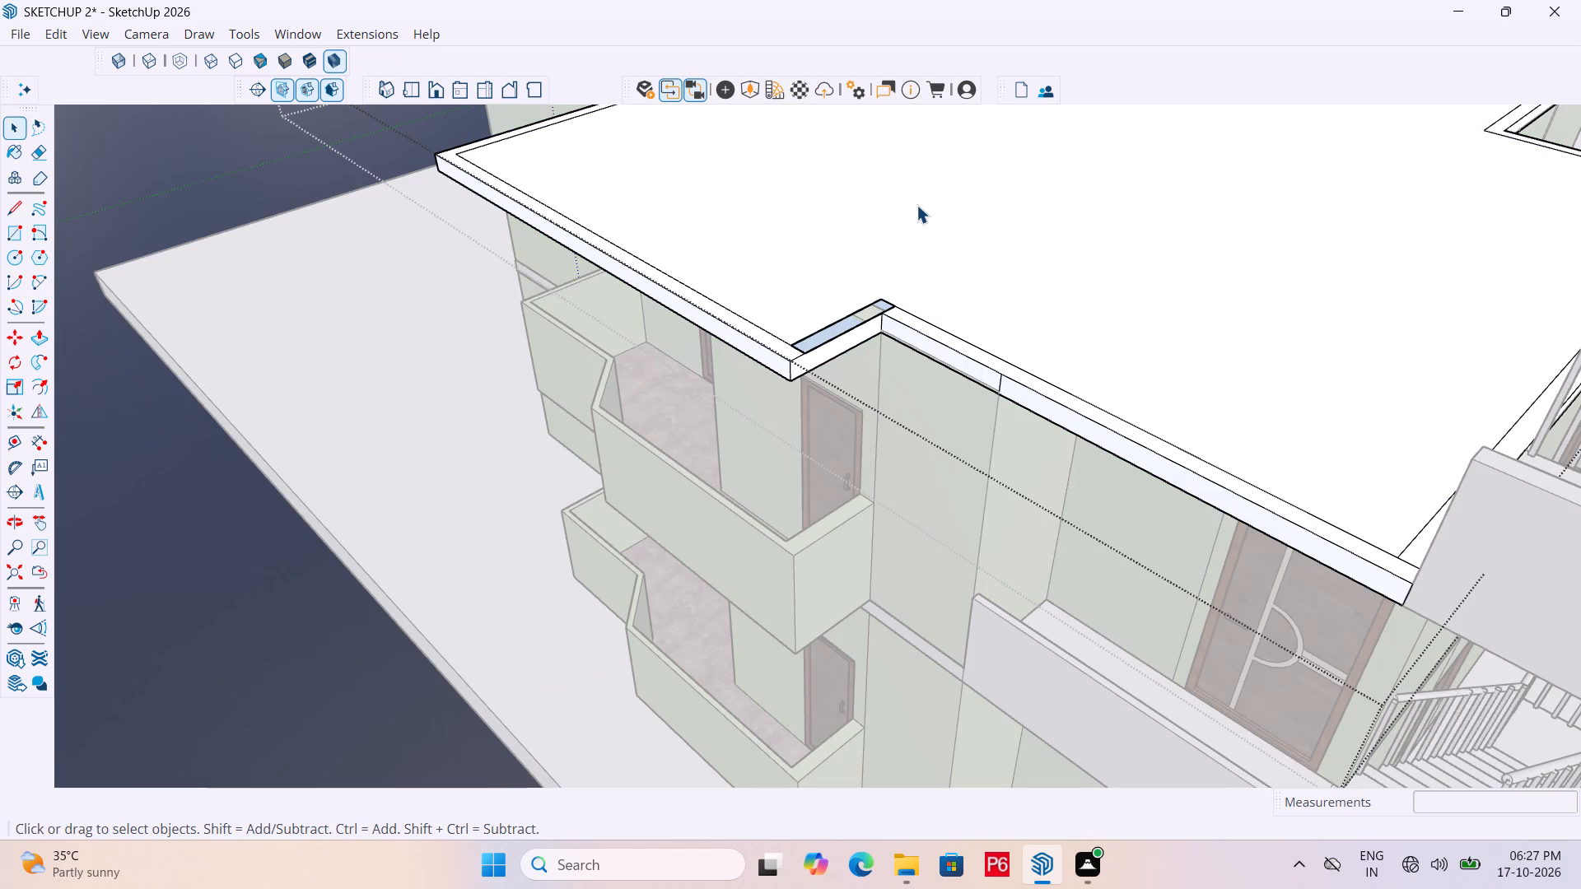
pyautogui.doubleClick(916, 205)
pyautogui.press('r')
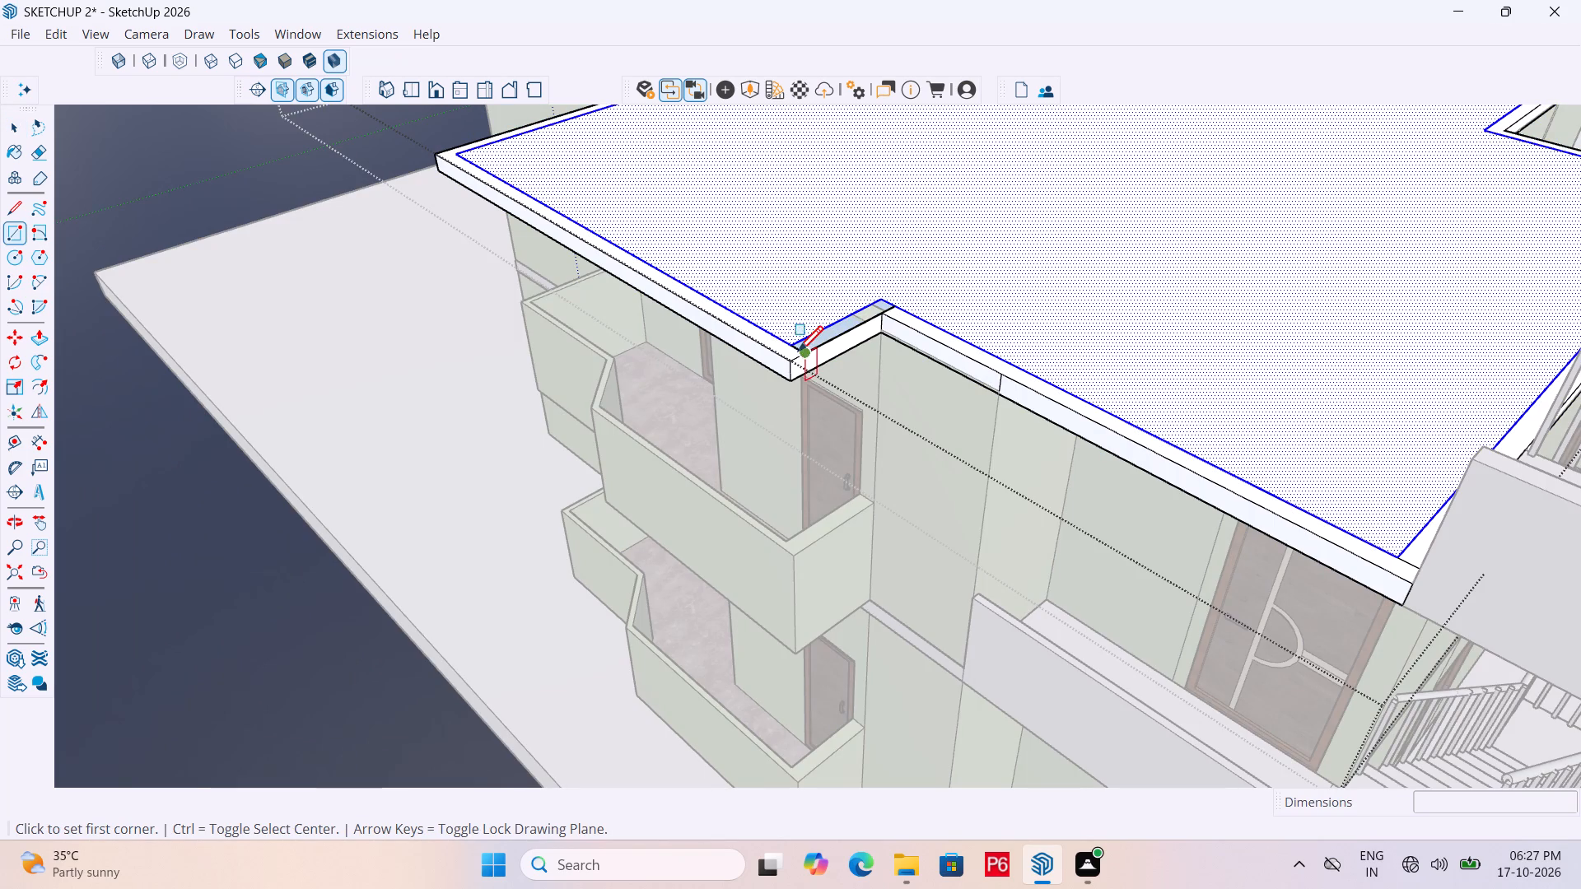
pyautogui.click(793, 343)
pyautogui.click(895, 303)
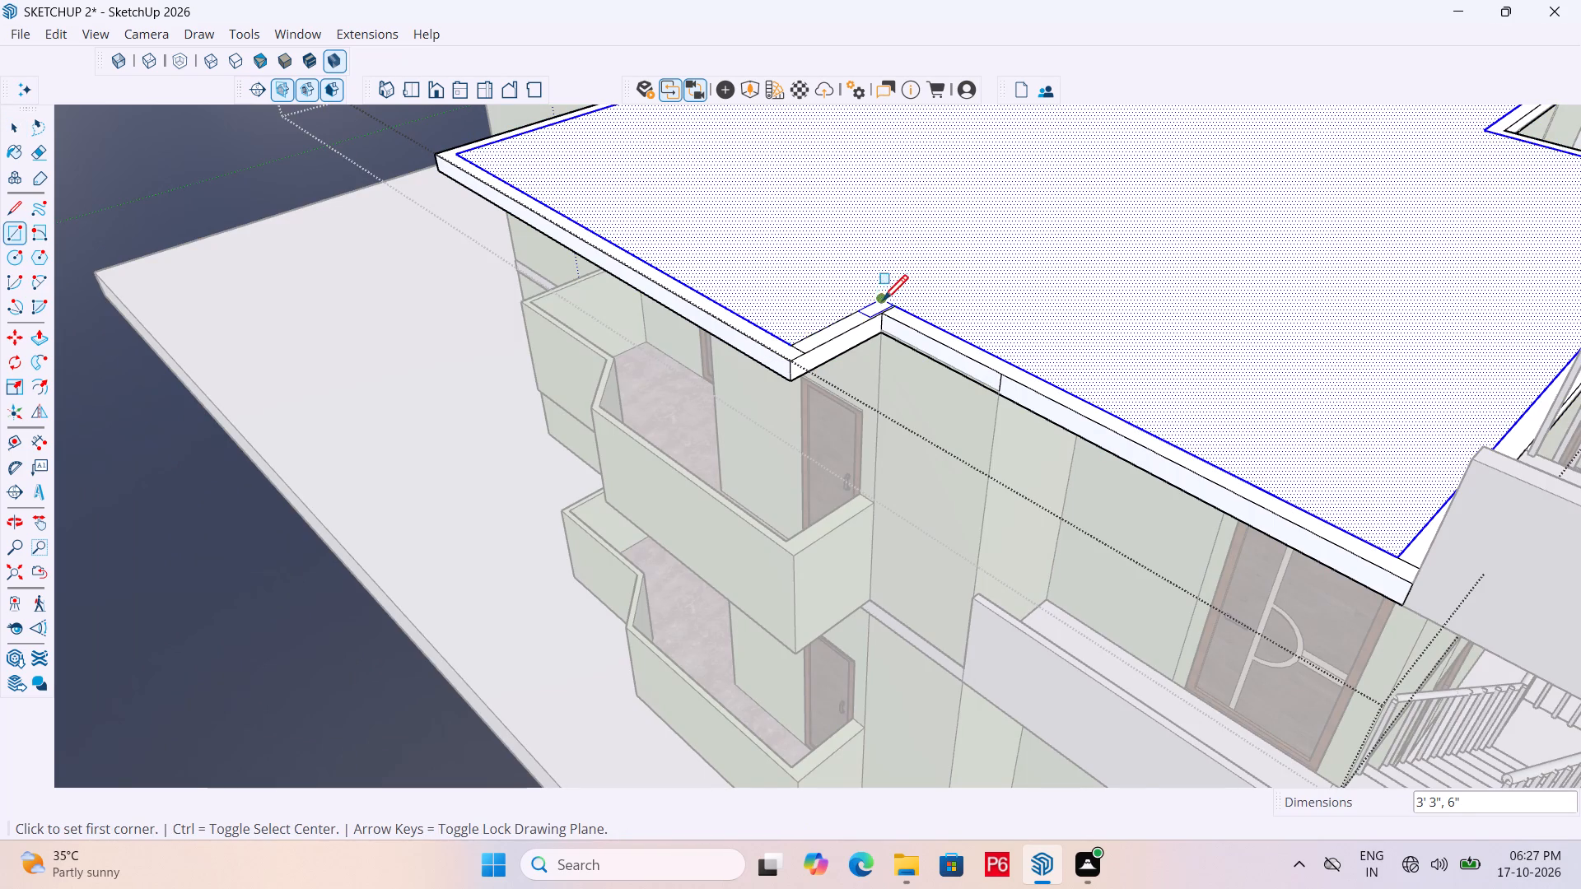
pyautogui.scroll(-4, 879, 305)
pyautogui.press('space')
pyautogui.click(291, 389)
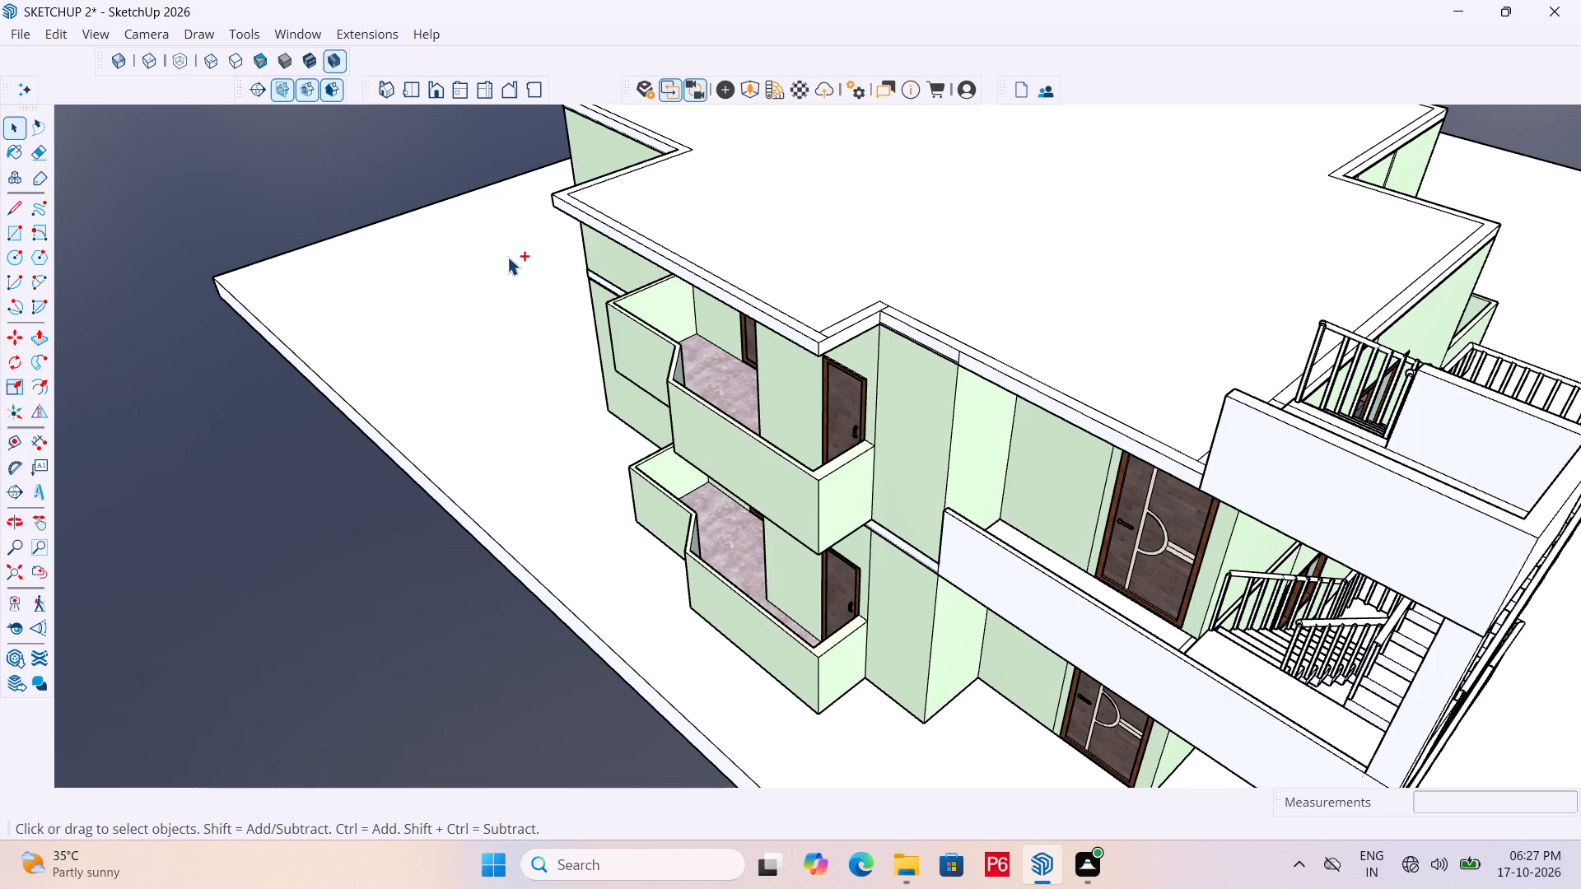
# Save the model.
pyautogui.hotkey('ctrl', 's')
pyautogui.hotkey('ctrl', 's')
pyautogui.hotkey('ctrl', 's')
# Examine the lowered roof parapet, the front balconies and the floor slab edge from above, the front and below.
pyautogui.scroll(-4, 515, 316)
pyautogui.moveTo(759, 382); pyautogui.dragTo(761, 369, button='middle')
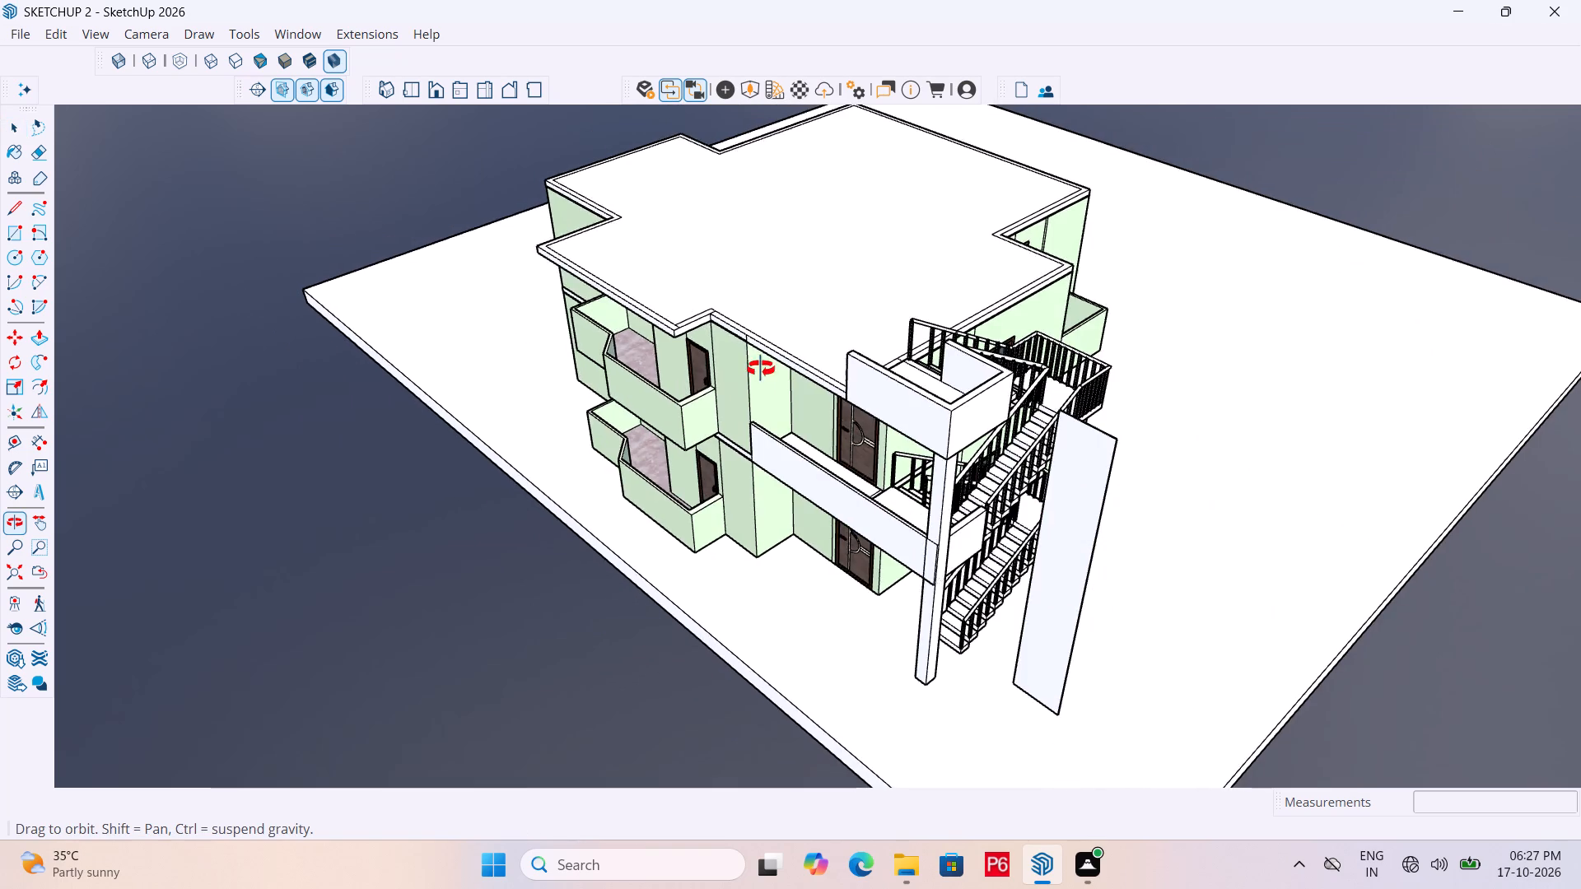
pyautogui.moveTo(761, 369); pyautogui.dragTo(949, 184, button='middle')
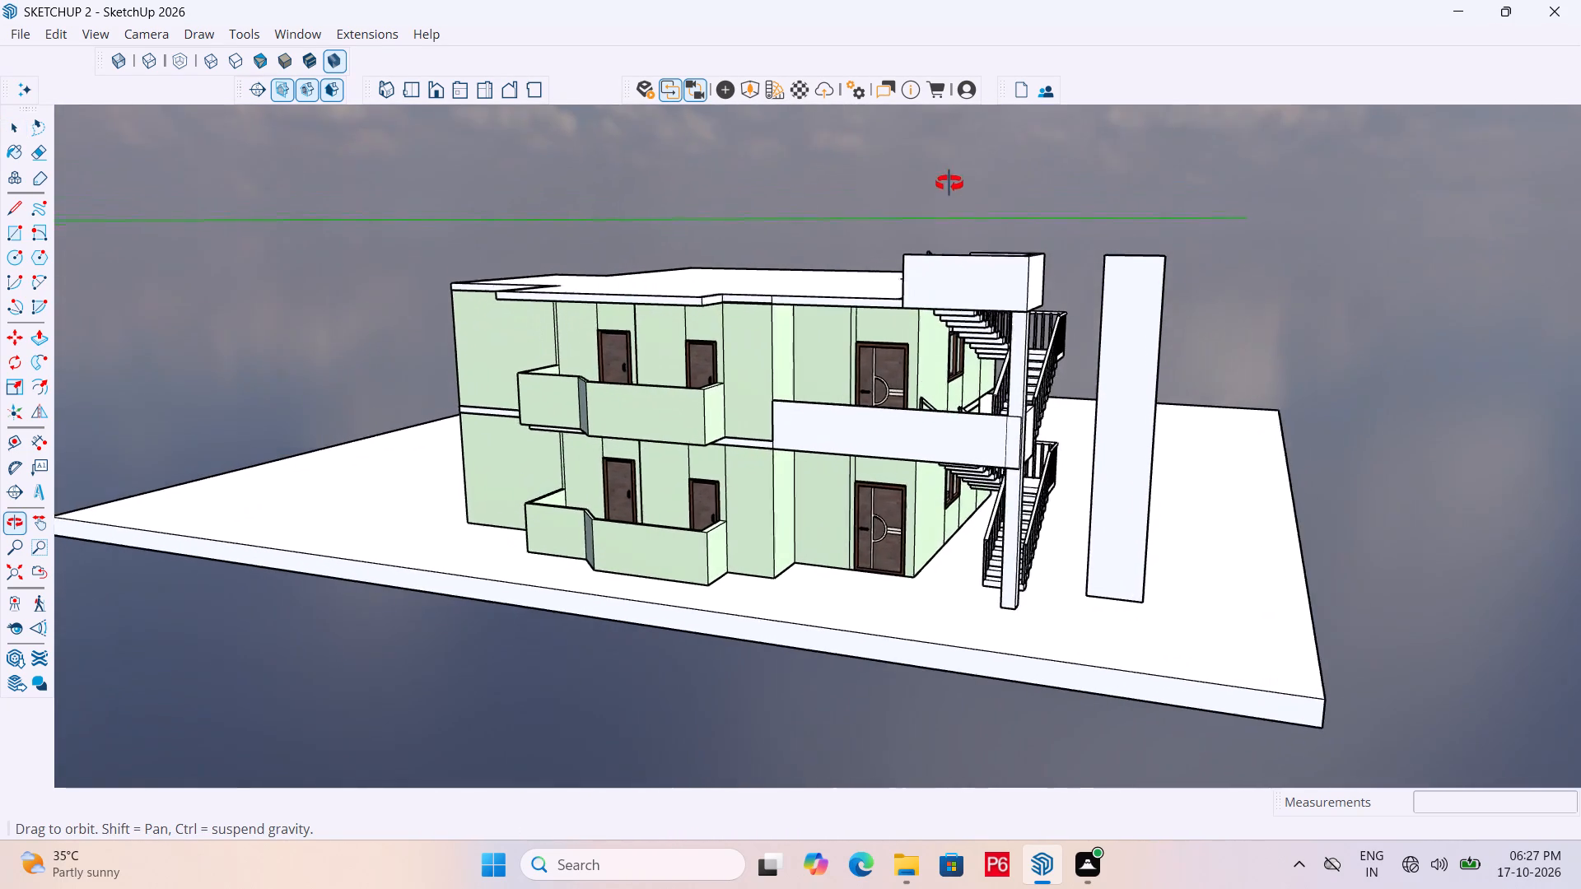
pyautogui.moveTo(949, 184); pyautogui.dragTo(990, 296, button='middle')
pyautogui.scroll(5, 537, 270)
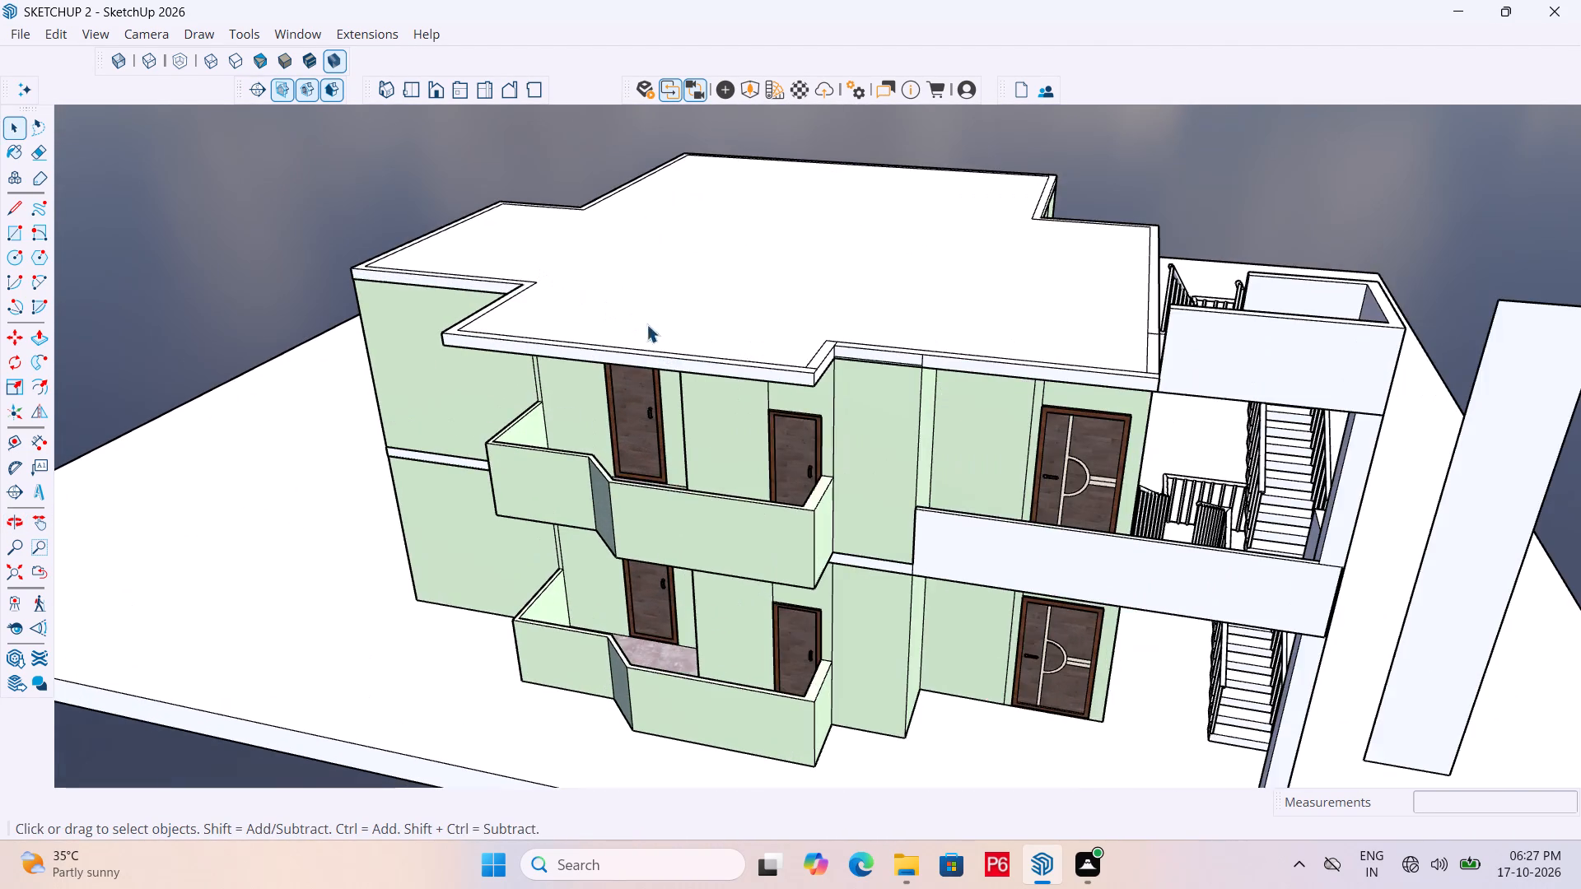
pyautogui.scroll(1, 652, 357)
pyautogui.moveTo(629, 380); pyautogui.dragTo(647, 327, button='middle')
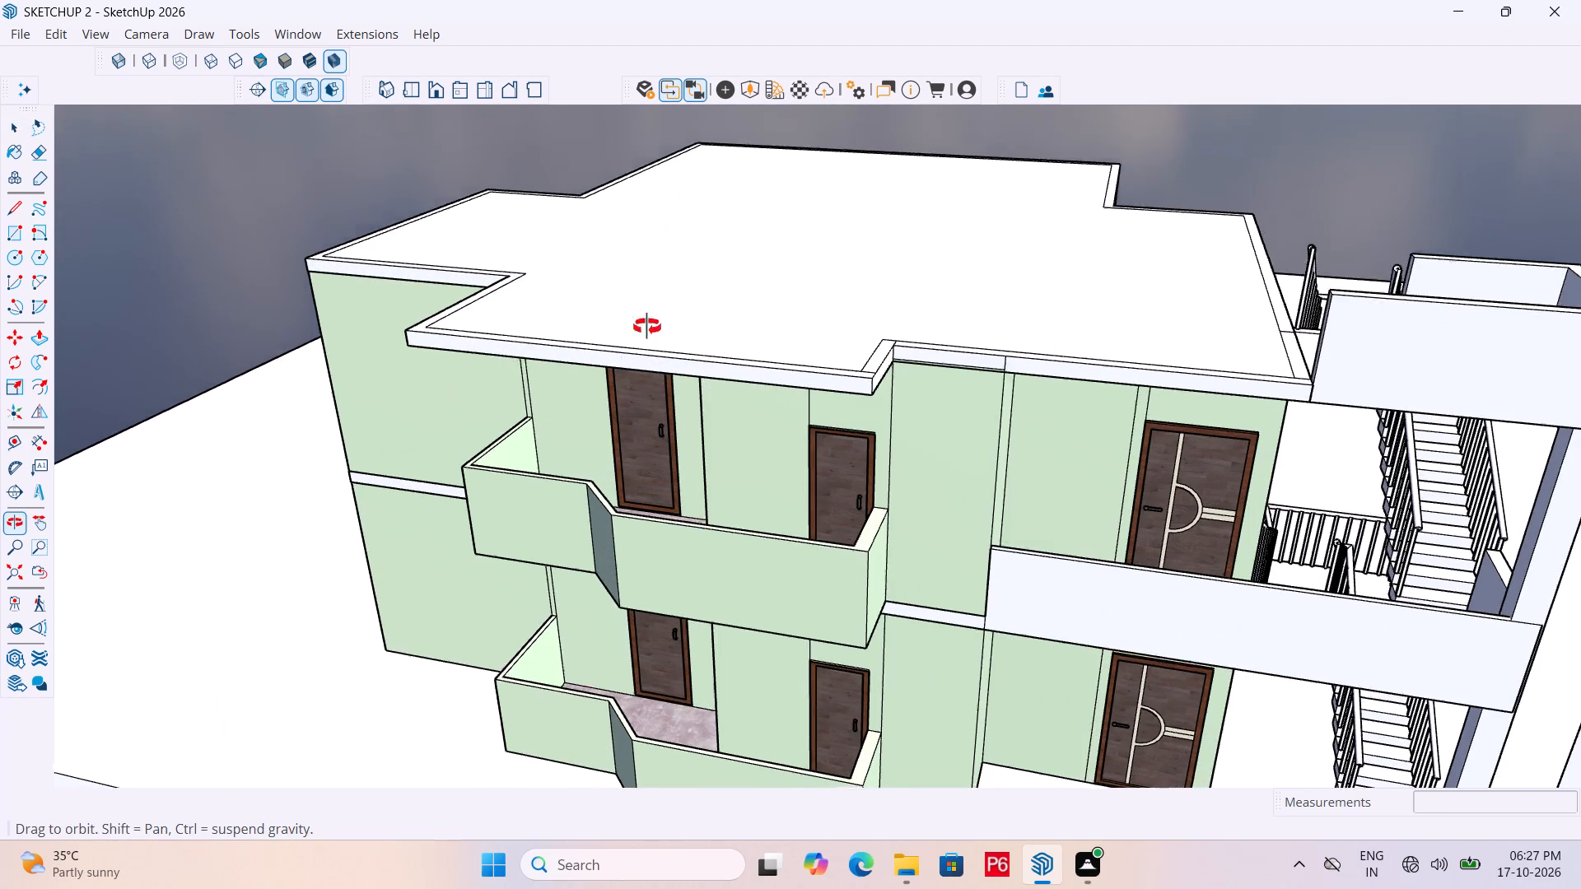
pyautogui.moveTo(647, 327); pyautogui.dragTo(650, 319, button='middle')
pyautogui.scroll(2, 675, 275)
pyautogui.moveTo(693, 254); pyautogui.dragTo(759, 147, button='middle')
pyautogui.scroll(-1, 706, 220)
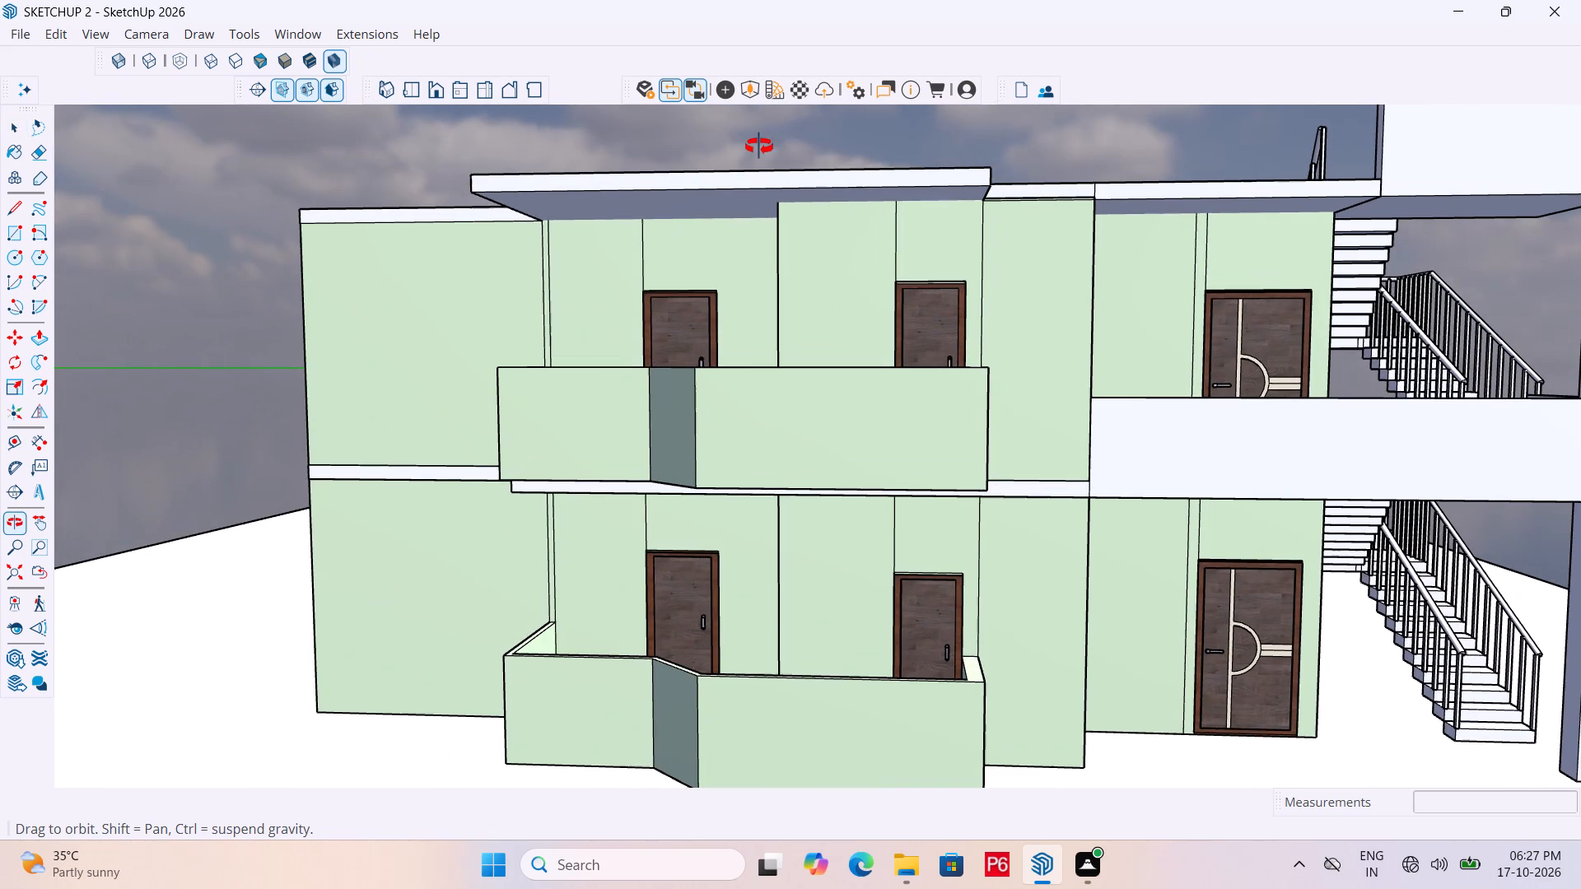
pyautogui.moveTo(759, 147); pyautogui.dragTo(744, 184, button='middle')
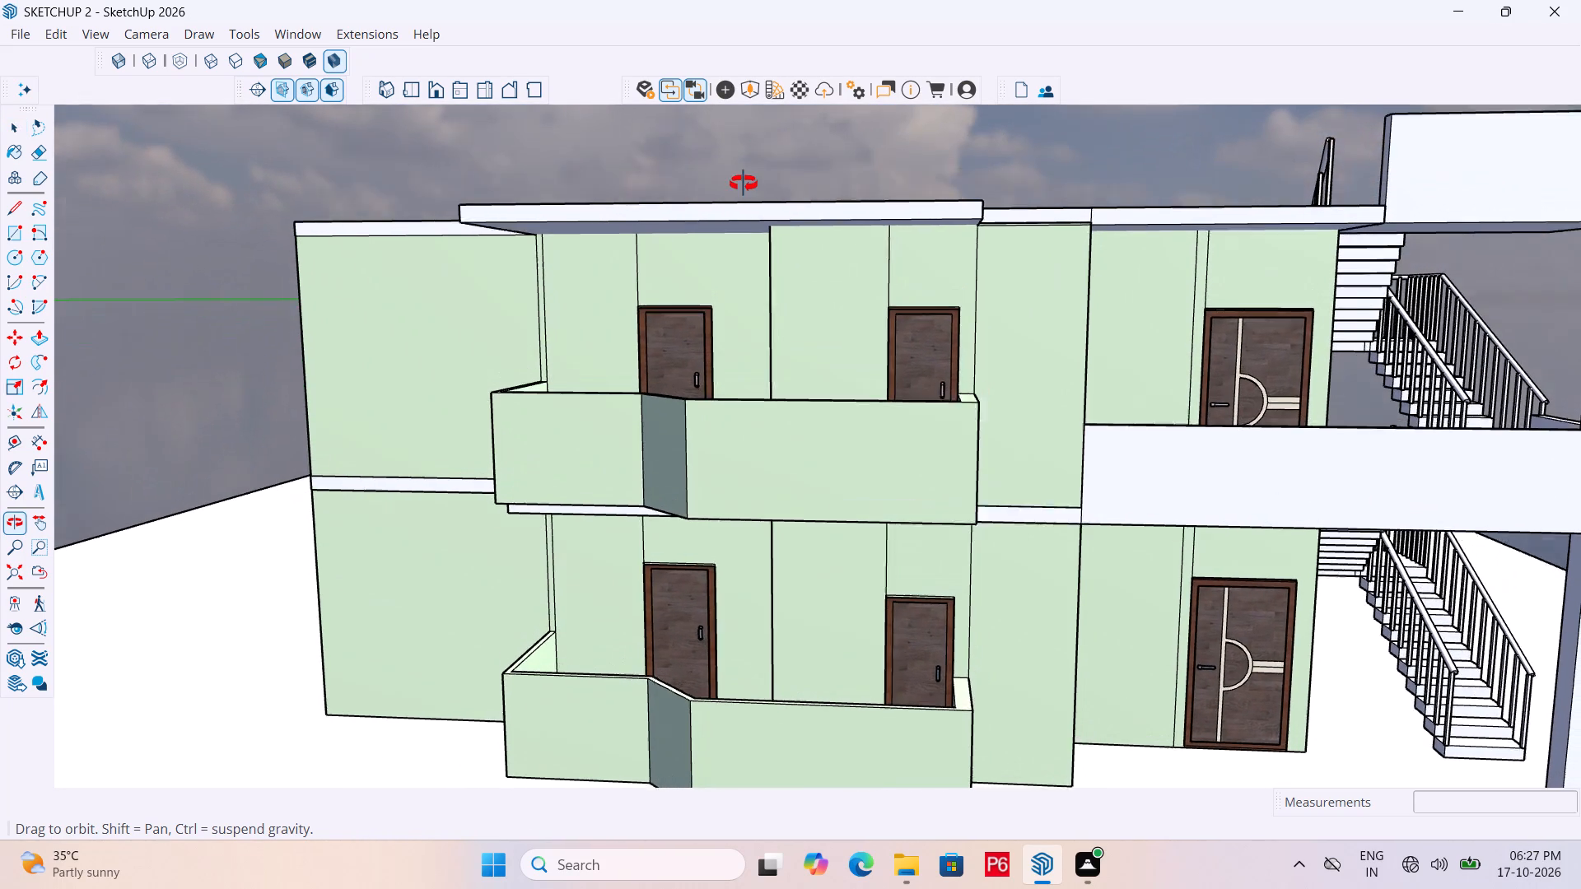
pyautogui.moveTo(744, 184); pyautogui.dragTo(488, 391, button='middle')
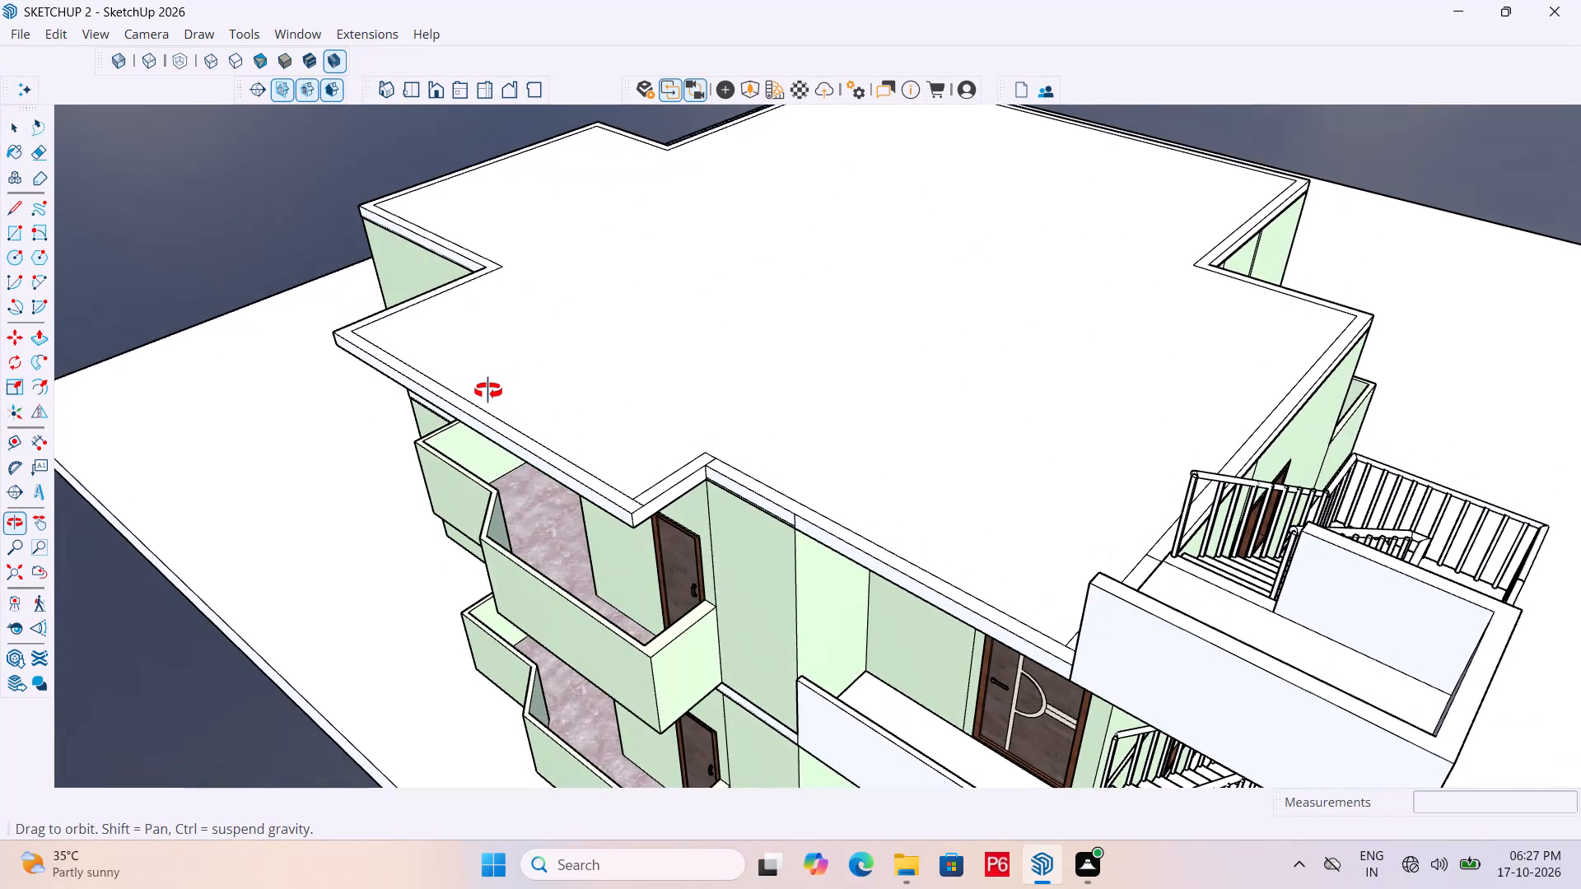
pyautogui.moveTo(488, 391); pyautogui.dragTo(488, 392, button='middle')
pyautogui.scroll(5, 488, 392)
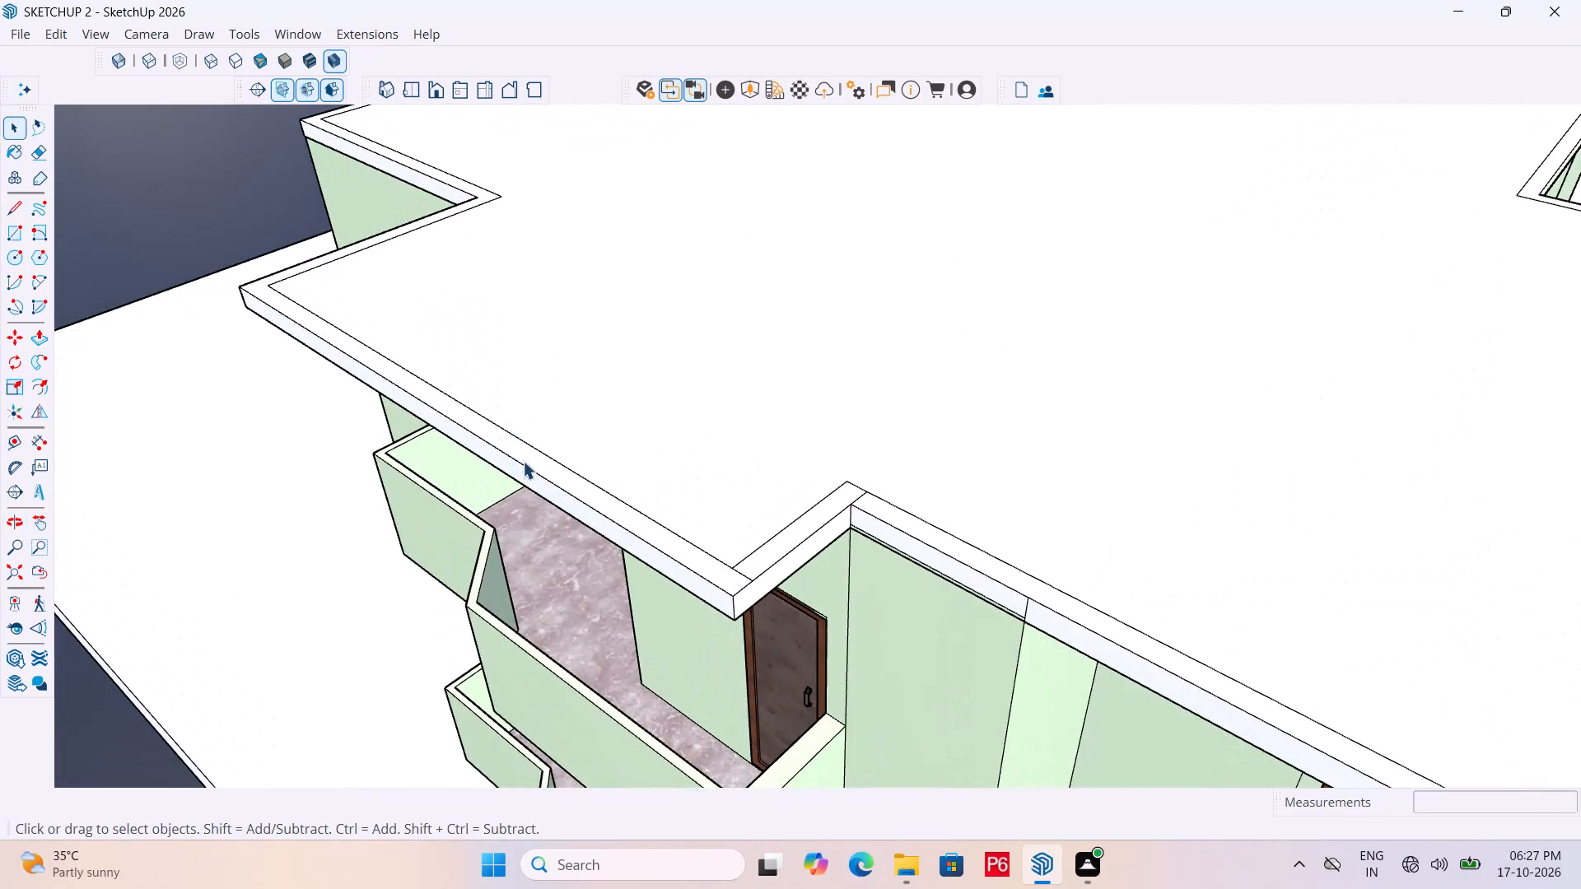
pyautogui.click(523, 461)
pyautogui.click(530, 454)
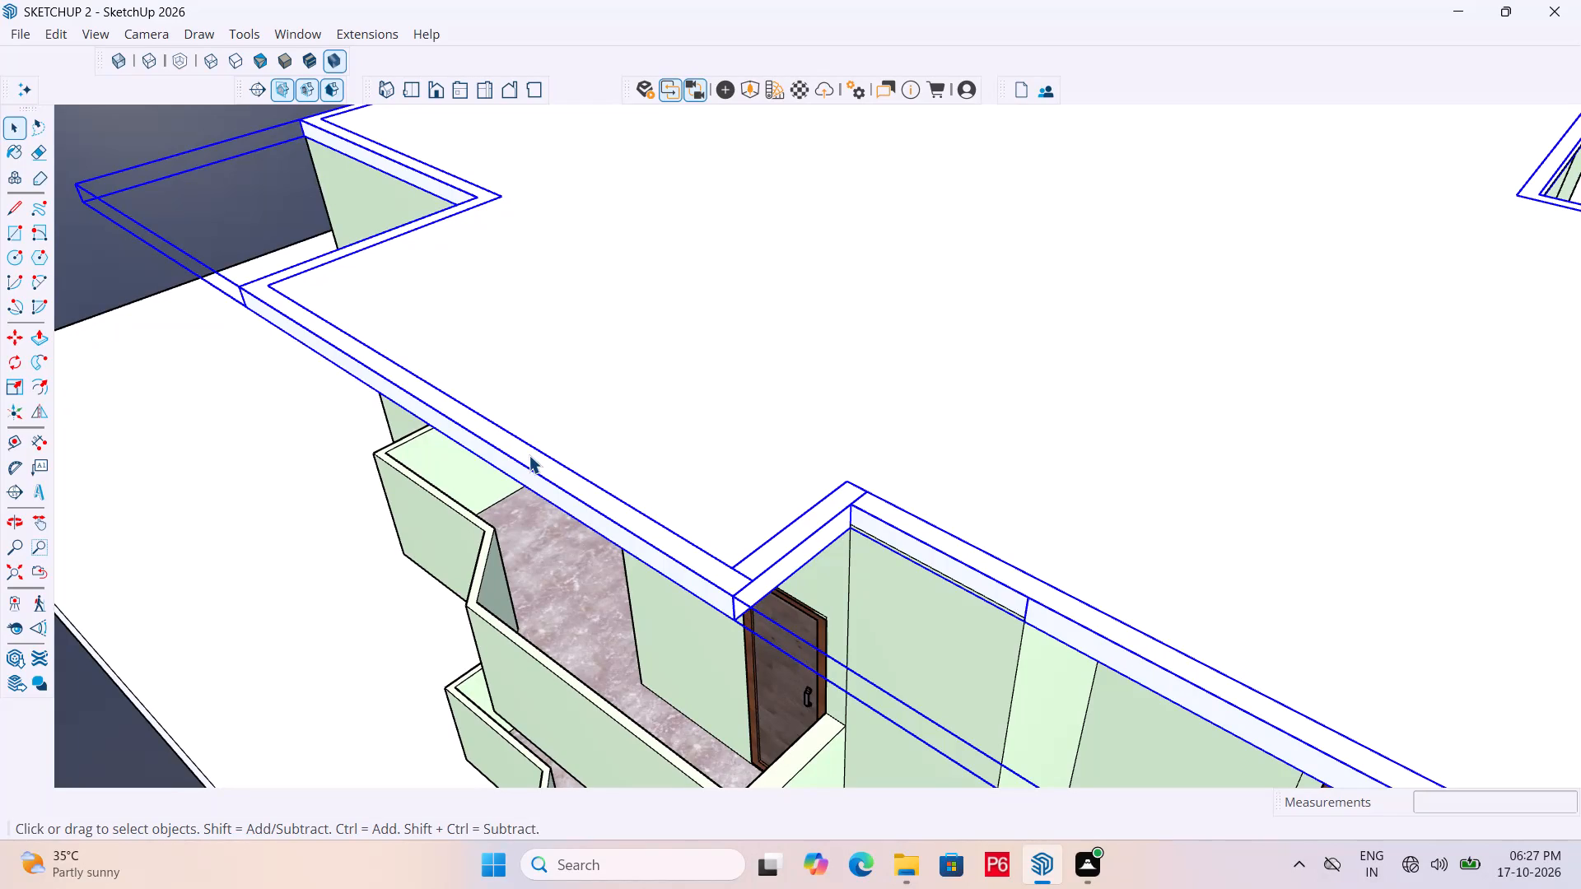
pyautogui.scroll(-4, 710, 303)
pyautogui.moveTo(642, 362); pyautogui.dragTo(919, 74, button='middle')
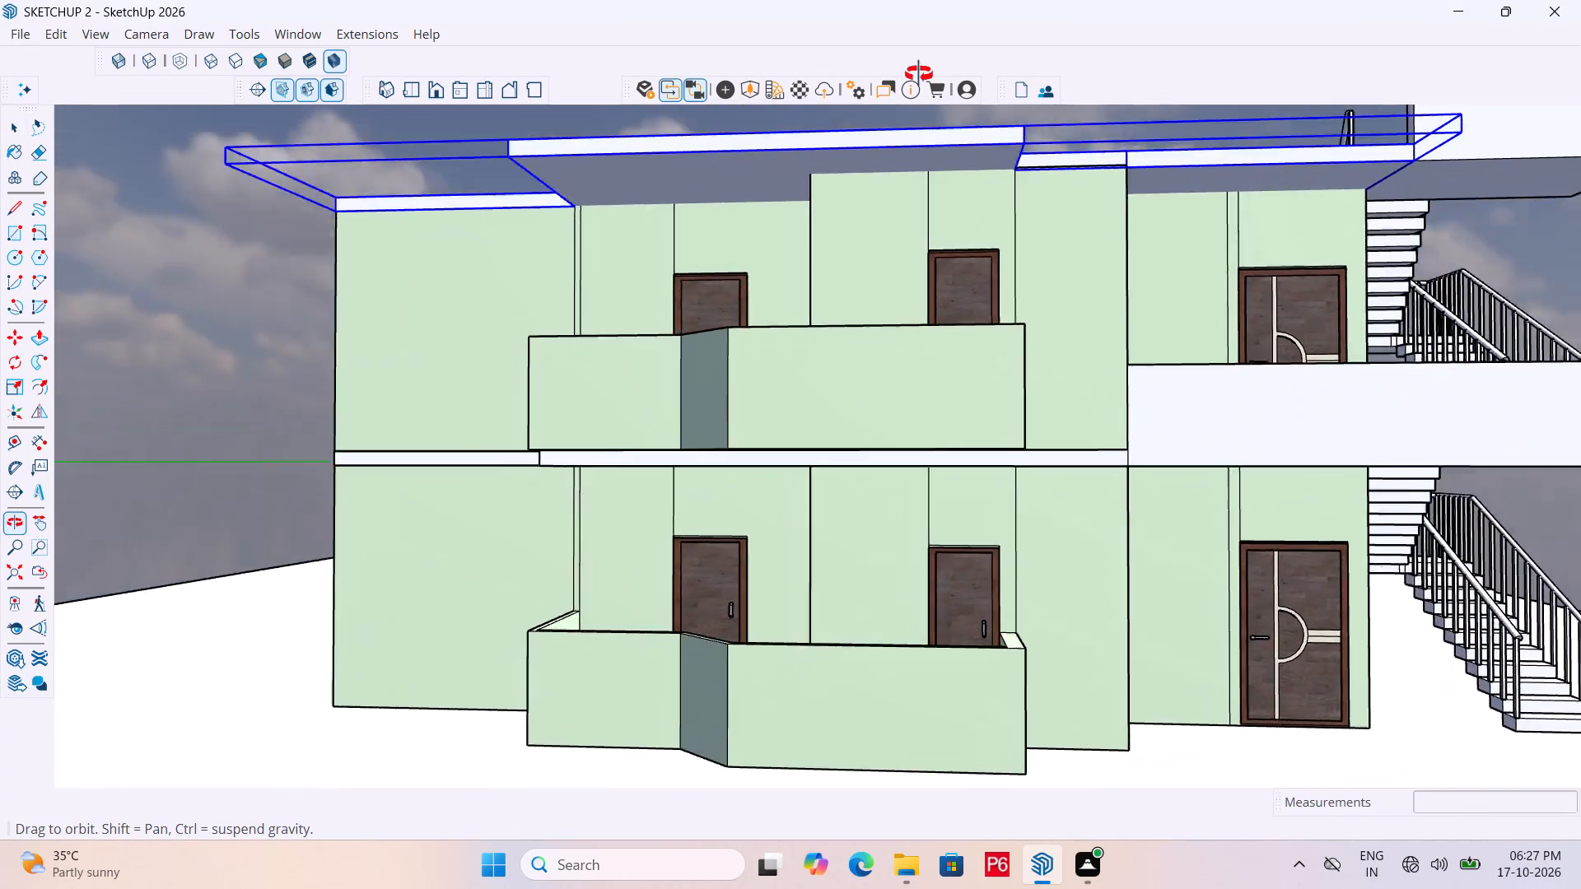
pyautogui.moveTo(919, 74); pyautogui.dragTo(1114, 0, button='middle')
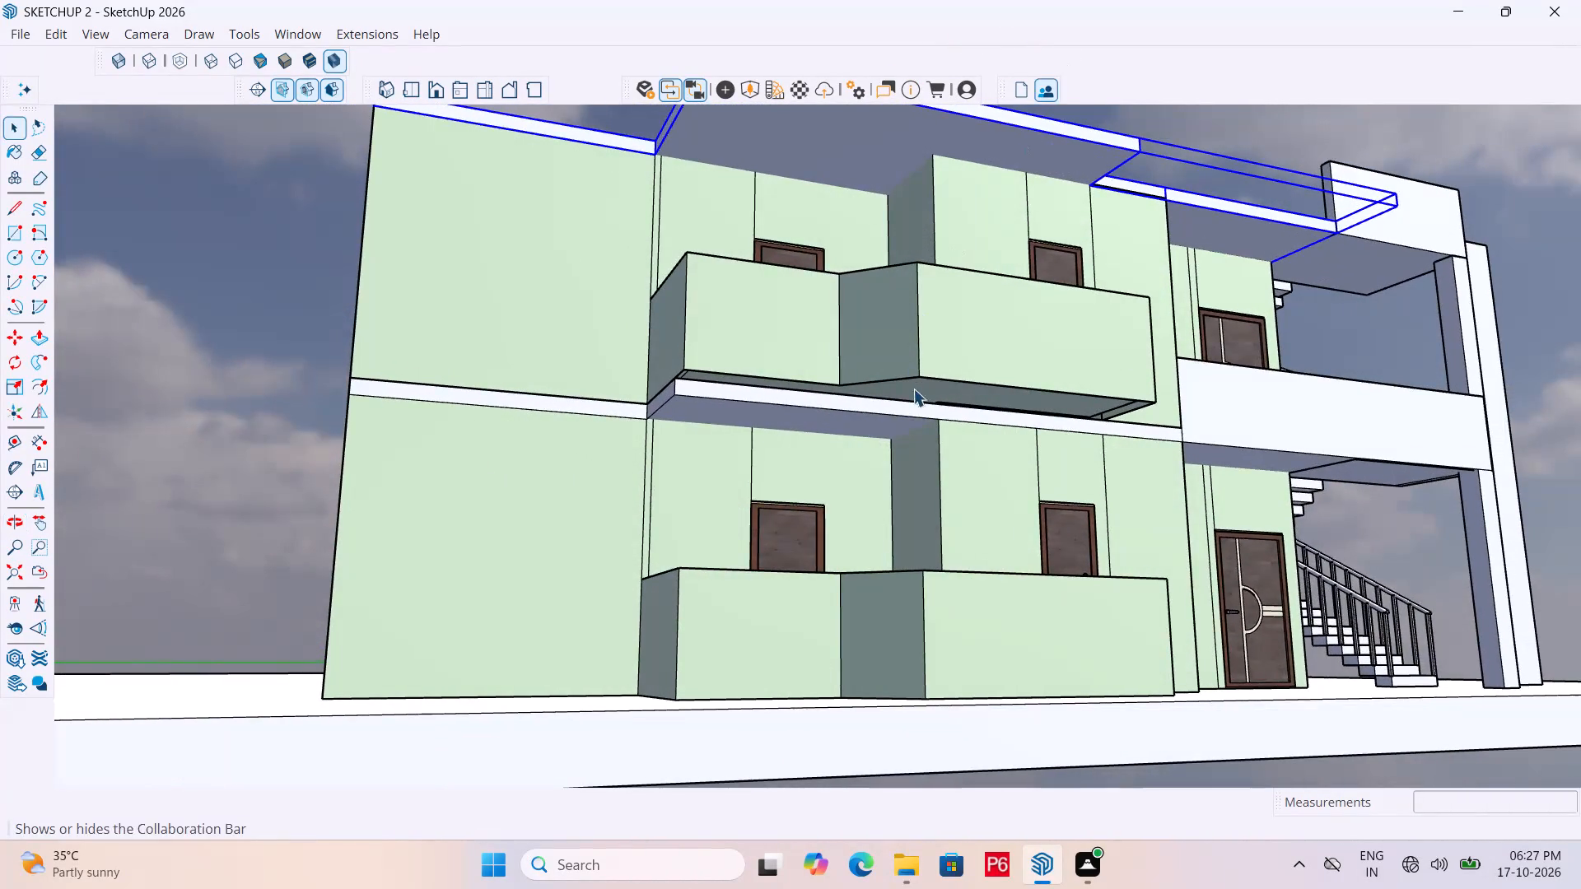
pyautogui.moveTo(913, 371); pyautogui.dragTo(893, 323, button='middle')
pyautogui.scroll(4, 875, 334)
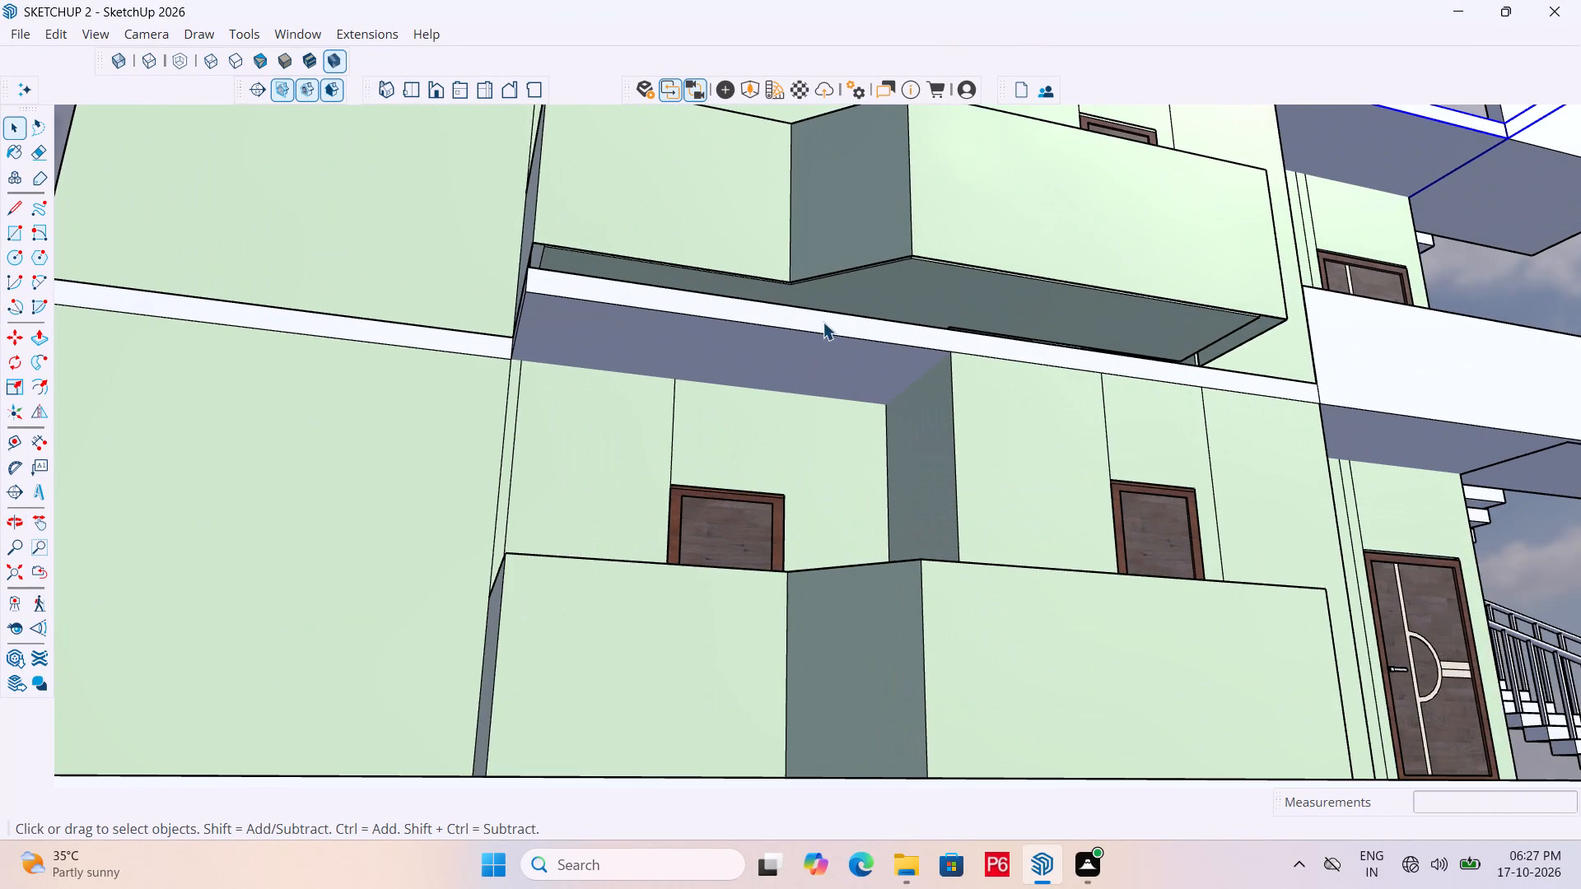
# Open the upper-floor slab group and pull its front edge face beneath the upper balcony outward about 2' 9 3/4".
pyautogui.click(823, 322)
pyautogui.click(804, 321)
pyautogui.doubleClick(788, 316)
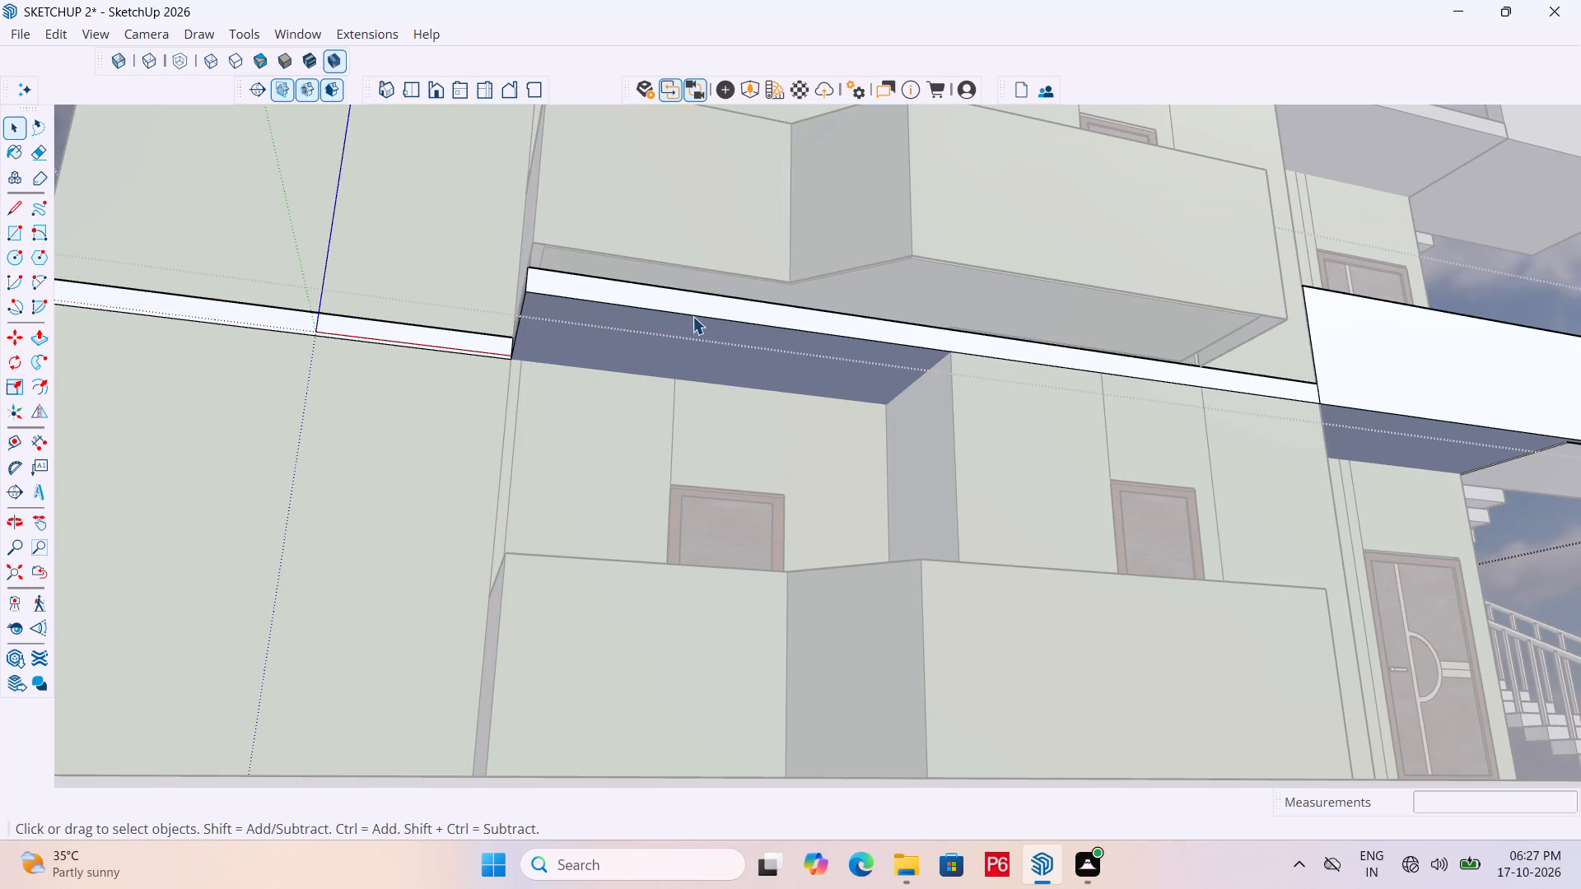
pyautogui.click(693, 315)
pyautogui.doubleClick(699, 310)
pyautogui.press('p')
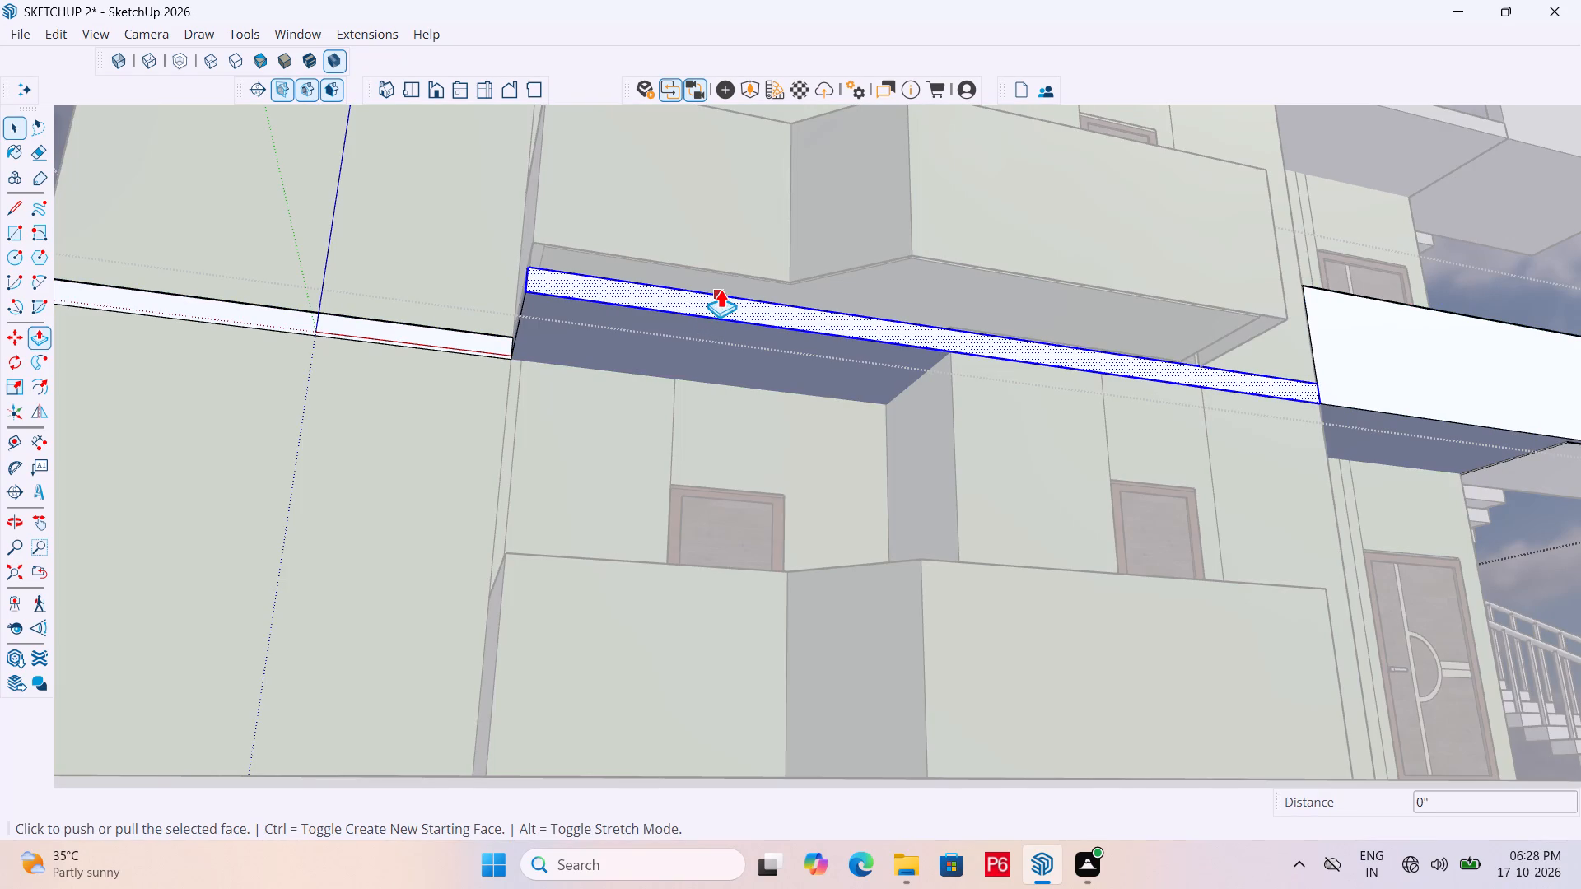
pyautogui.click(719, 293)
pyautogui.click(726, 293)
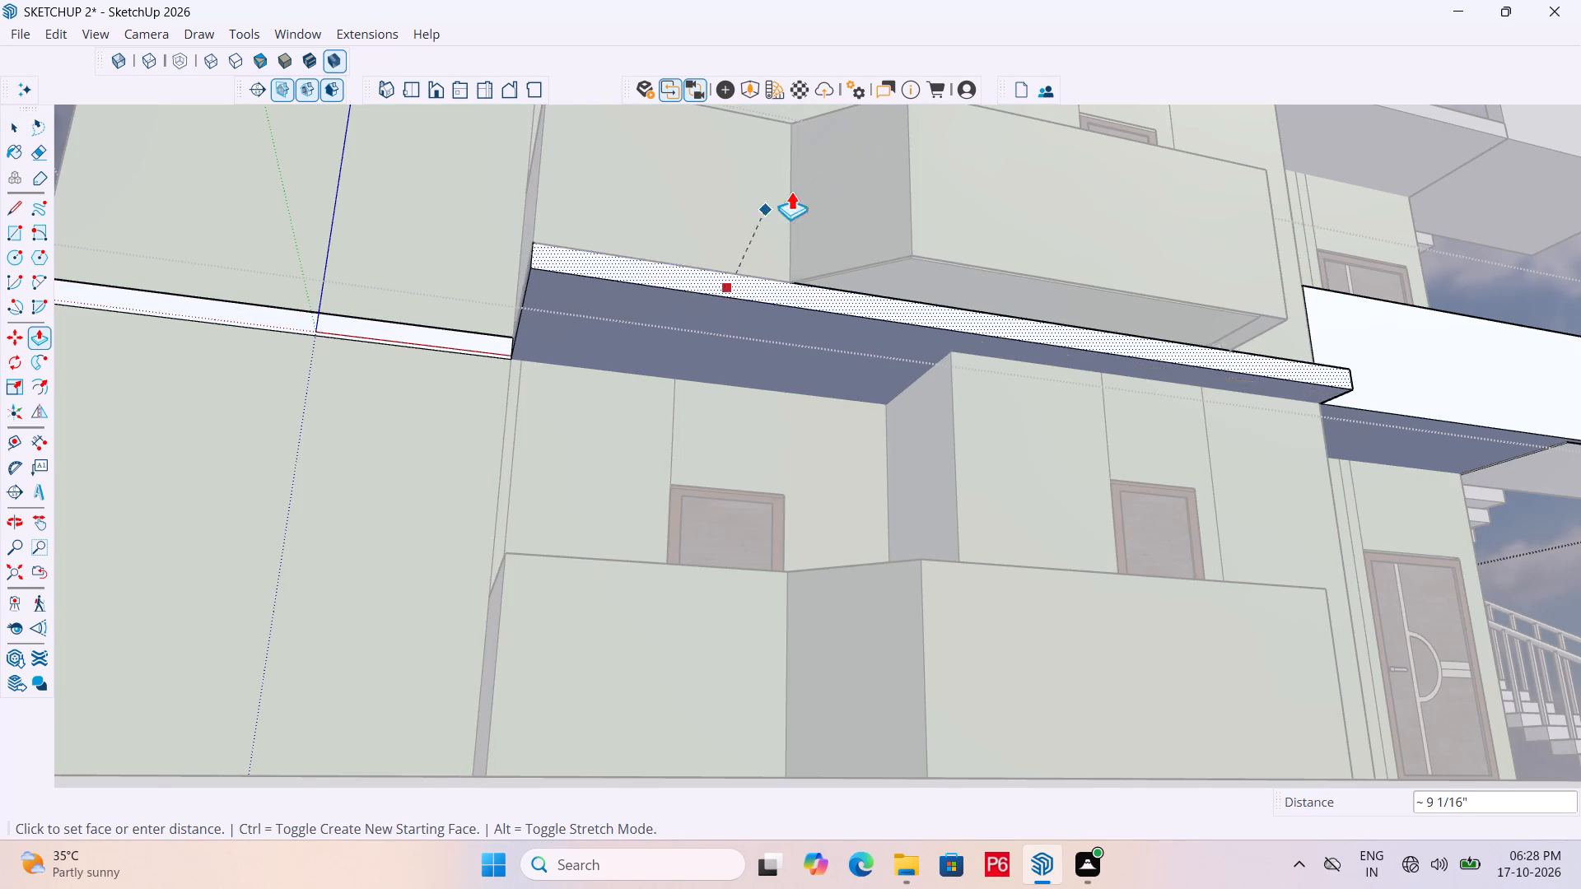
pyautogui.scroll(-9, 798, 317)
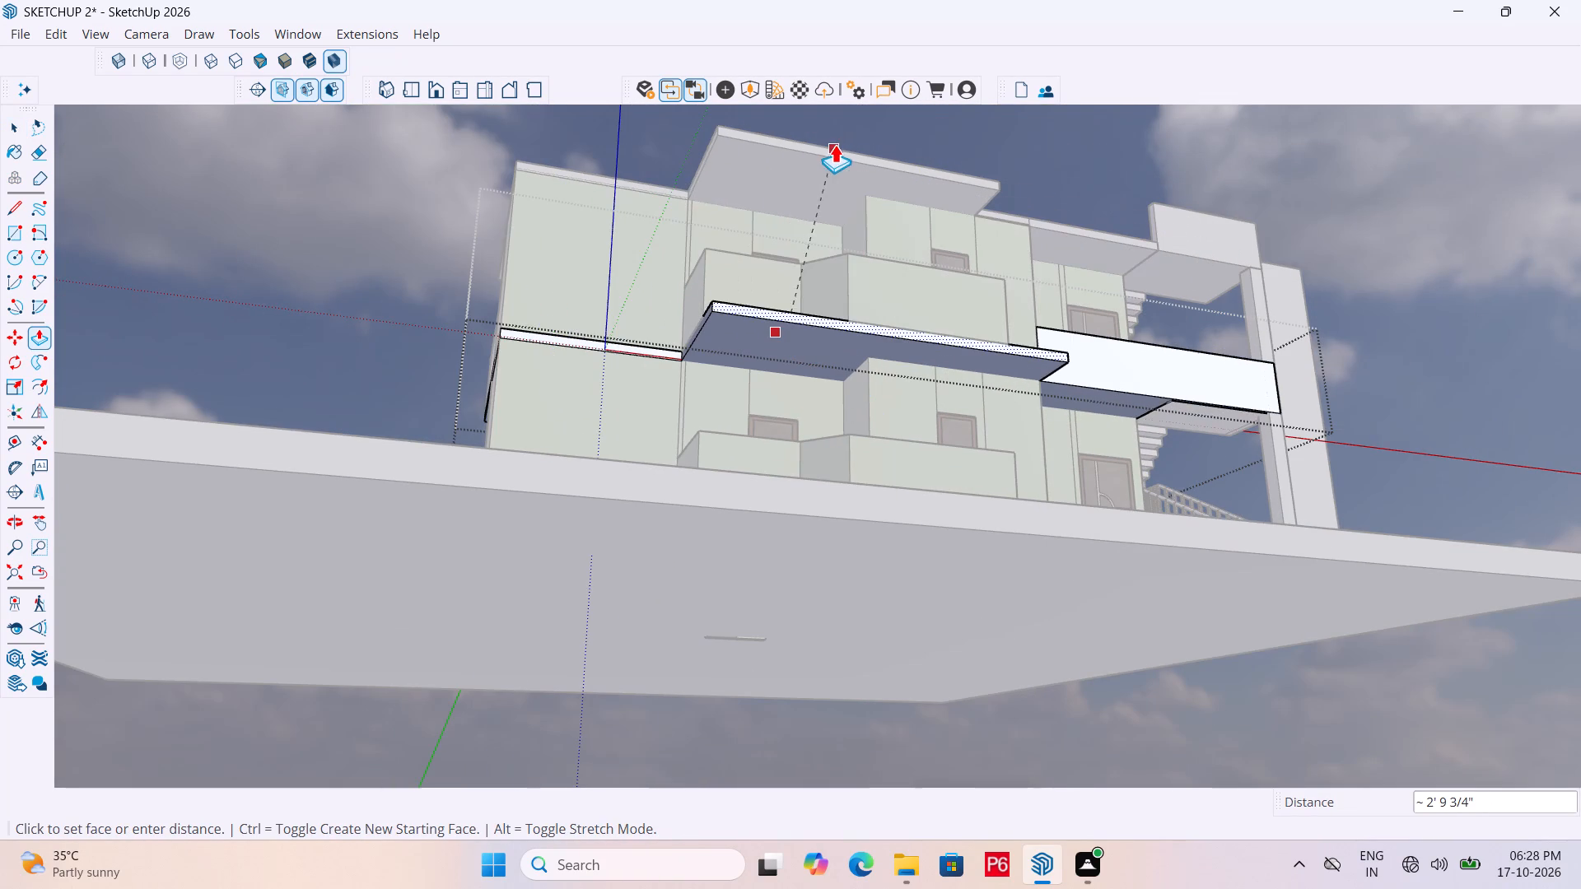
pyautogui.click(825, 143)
# Examine the extended slab edge against the balconies and staircase from above and the front, and save the model.
pyautogui.moveTo(1059, 248); pyautogui.dragTo(640, 588, button='middle')
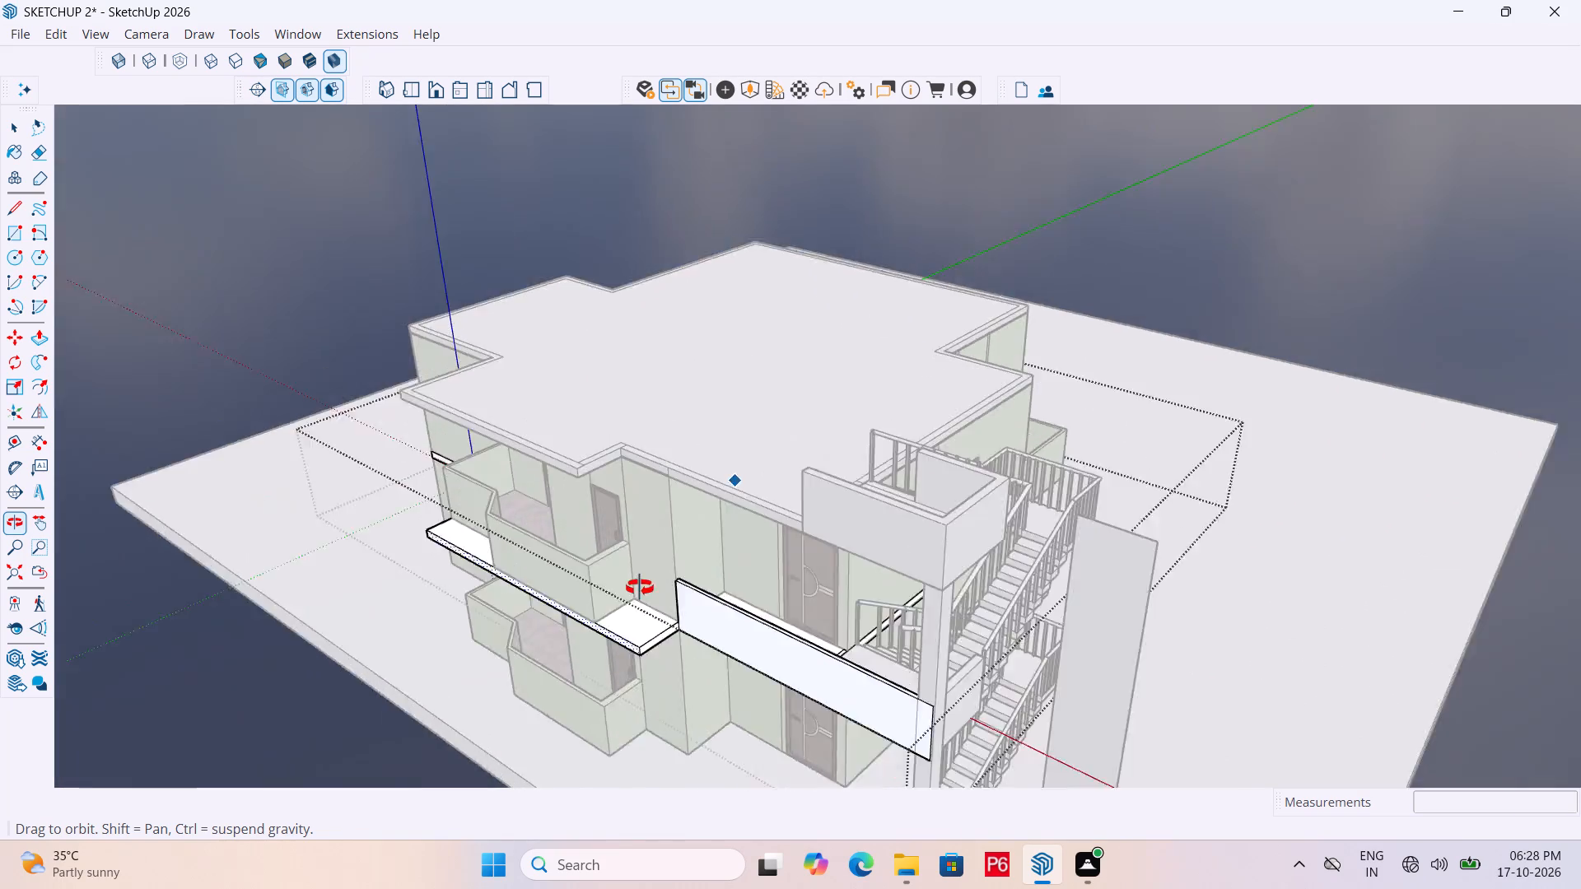
pyautogui.moveTo(640, 588); pyautogui.dragTo(883, 508, button='middle')
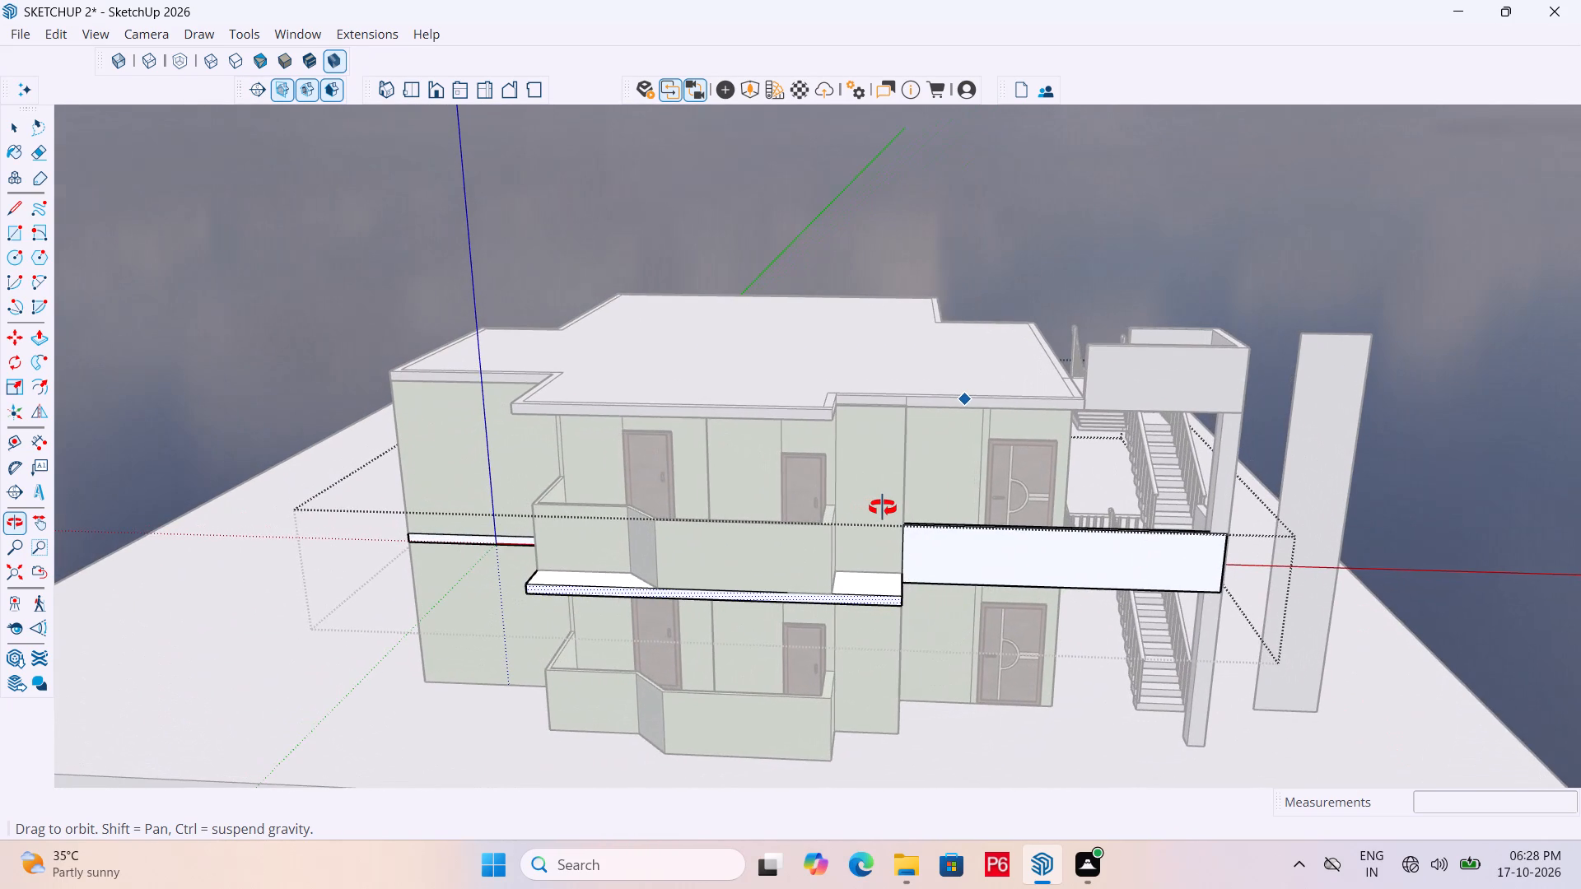
pyautogui.moveTo(883, 508); pyautogui.dragTo(900, 509, button='middle')
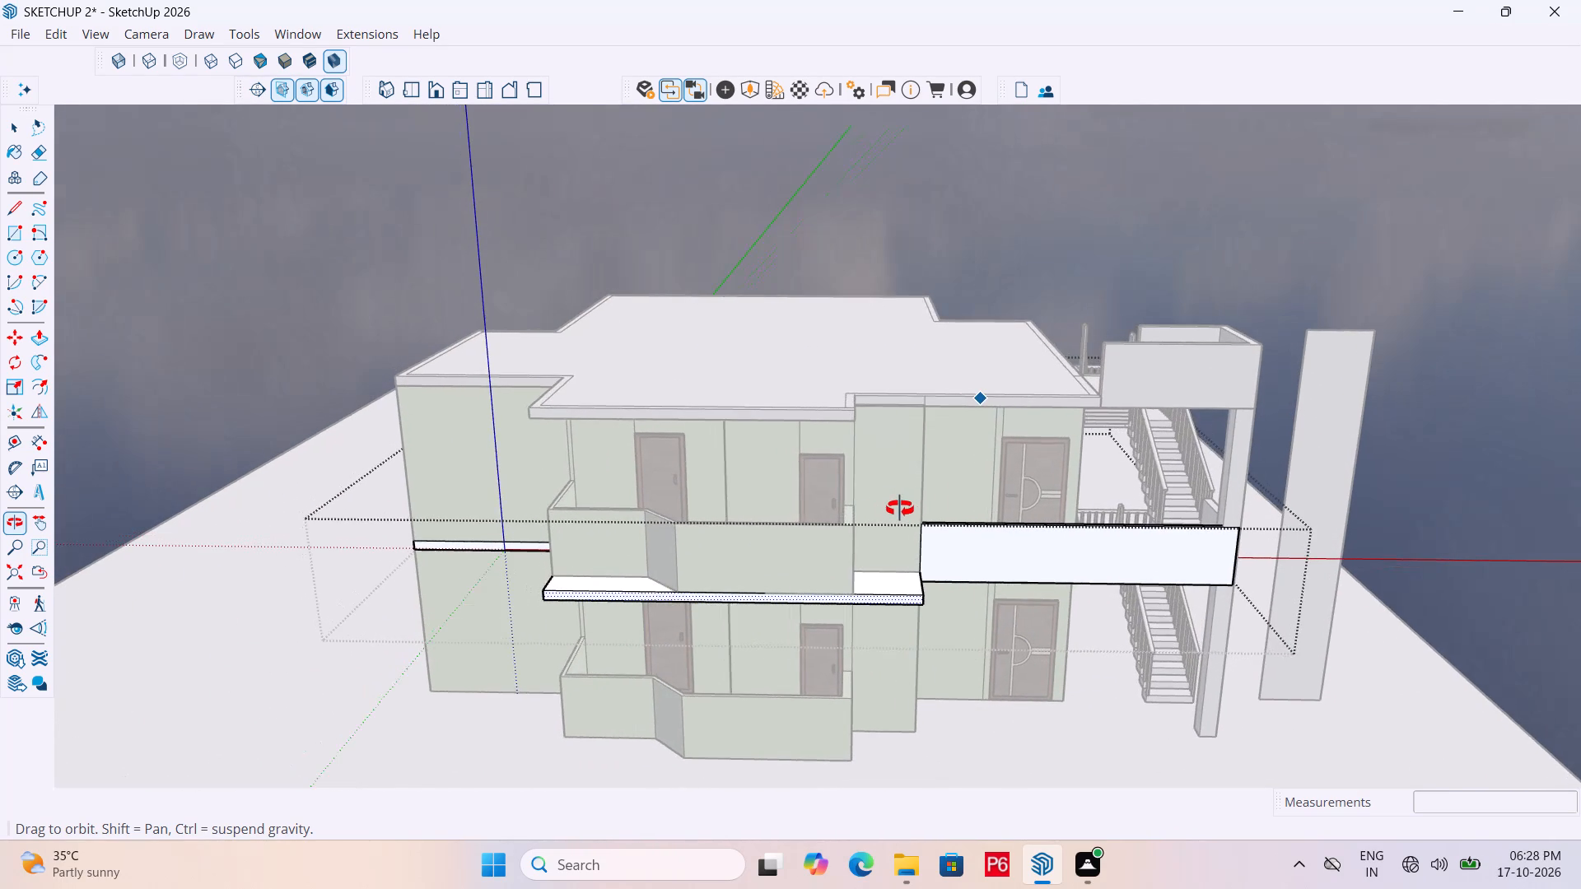
pyautogui.moveTo(900, 509); pyautogui.dragTo(901, 509, button='middle')
pyautogui.scroll(1, 818, 371)
pyautogui.moveTo(818, 371); pyautogui.dragTo(660, 412, button='middle')
pyautogui.hotkey('ctrl', 's')
pyautogui.scroll(-3, 872, 375)
pyautogui.moveTo(849, 408); pyautogui.dragTo(844, 403, button='middle')
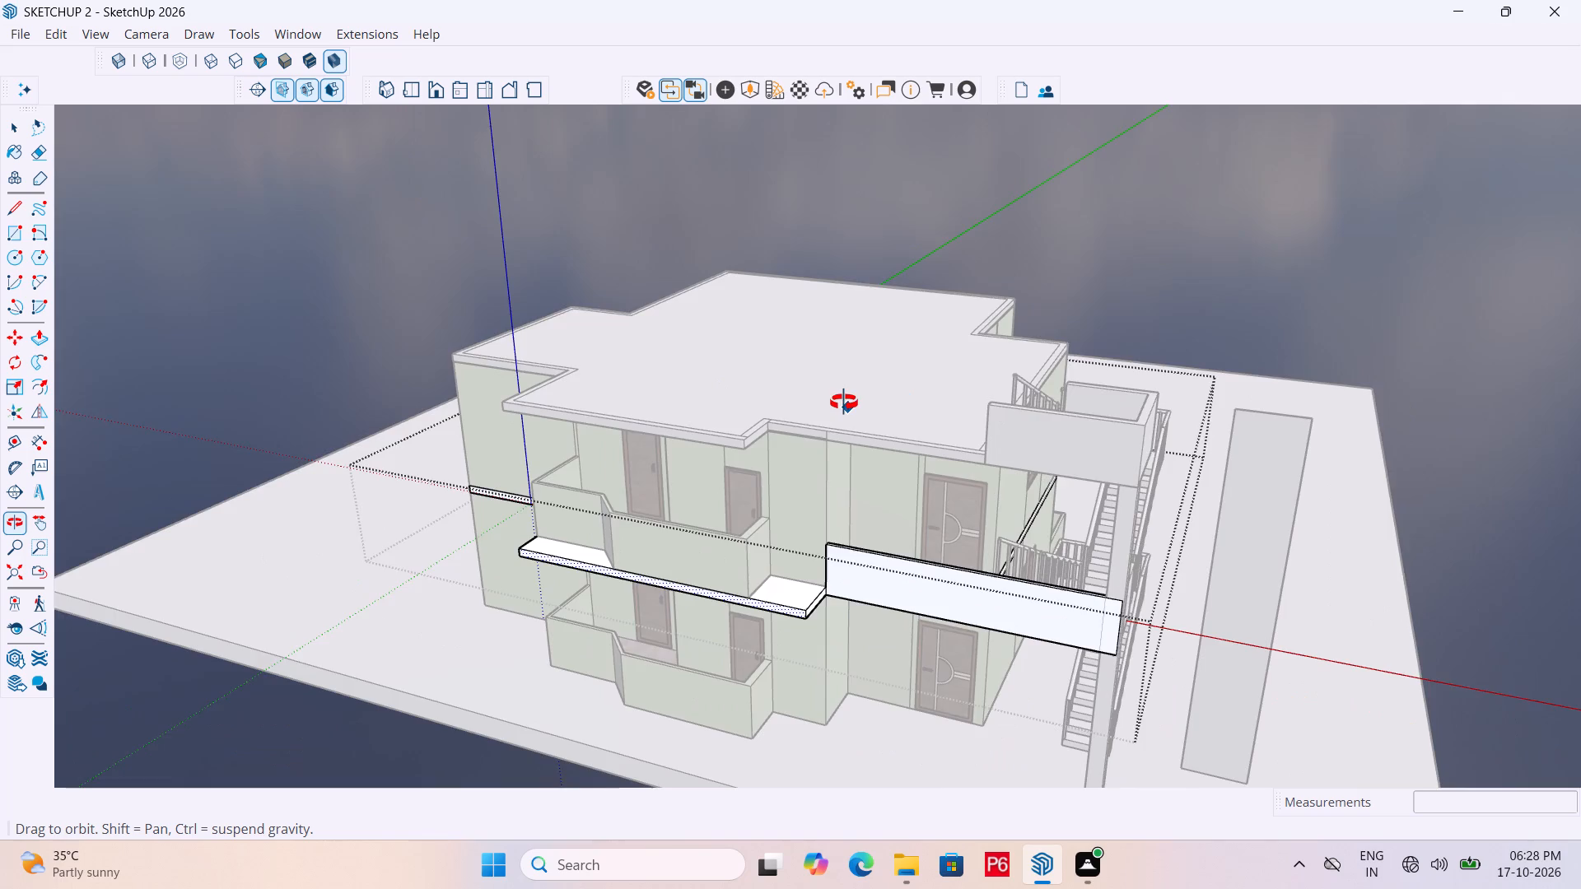
pyautogui.moveTo(844, 403); pyautogui.dragTo(840, 403, button='middle')
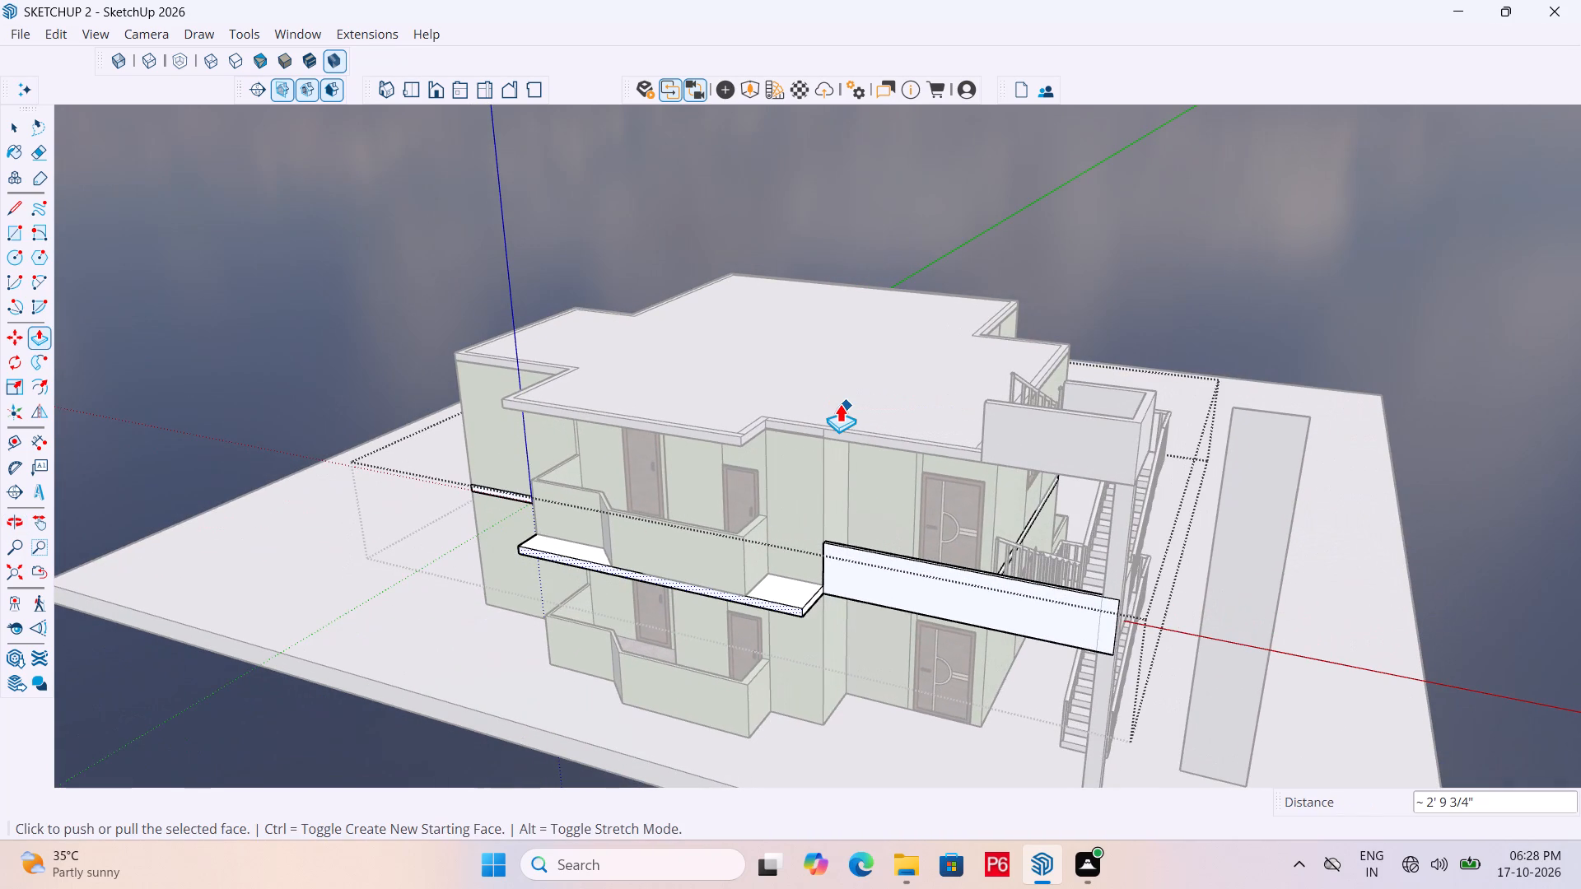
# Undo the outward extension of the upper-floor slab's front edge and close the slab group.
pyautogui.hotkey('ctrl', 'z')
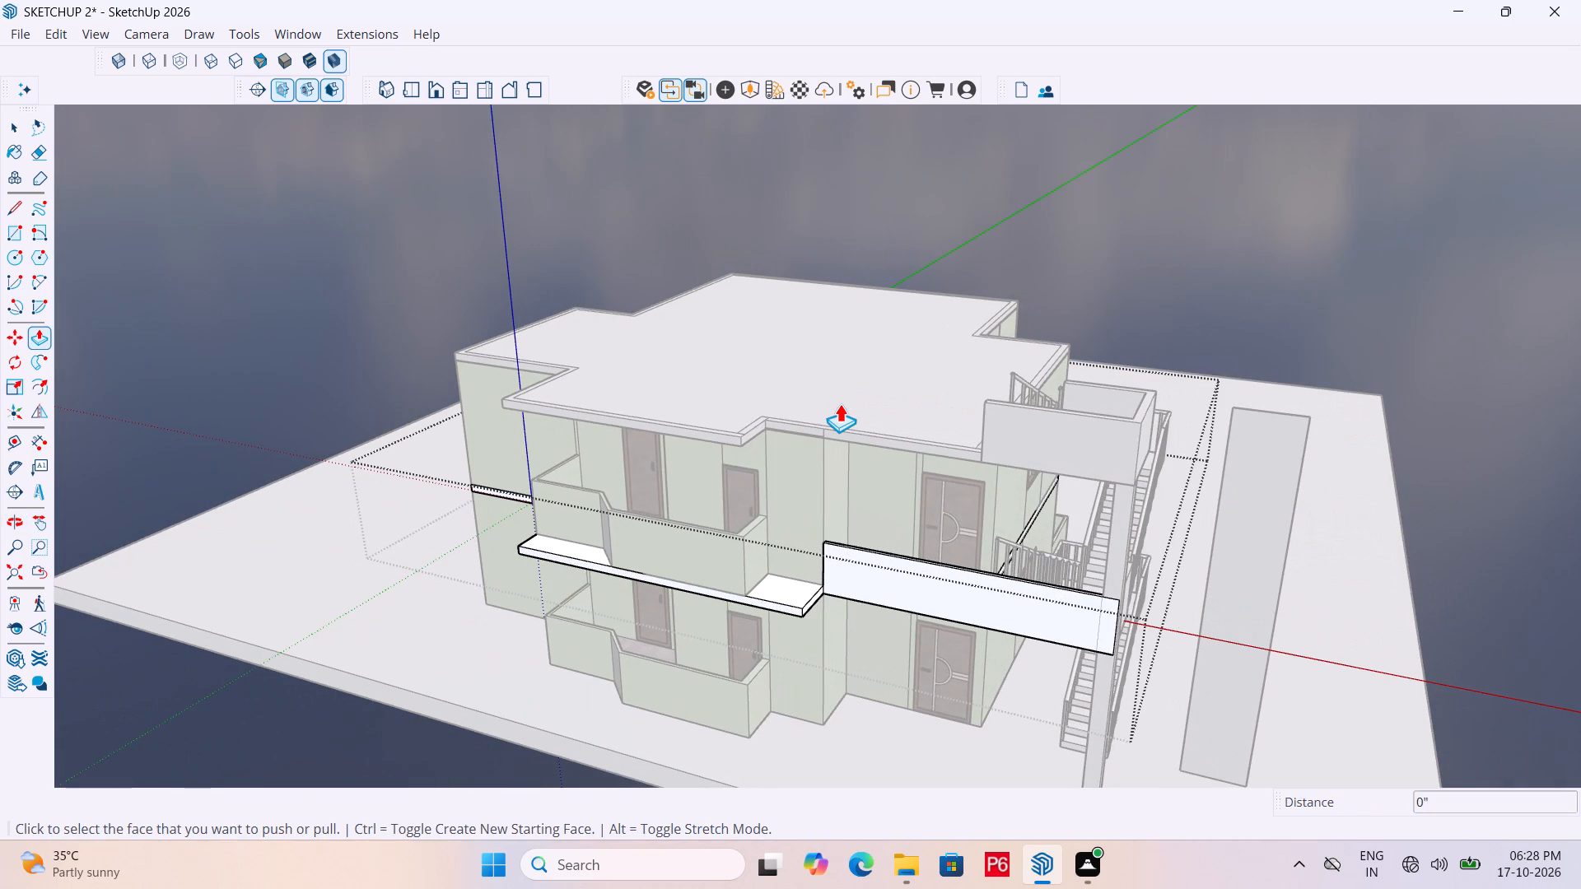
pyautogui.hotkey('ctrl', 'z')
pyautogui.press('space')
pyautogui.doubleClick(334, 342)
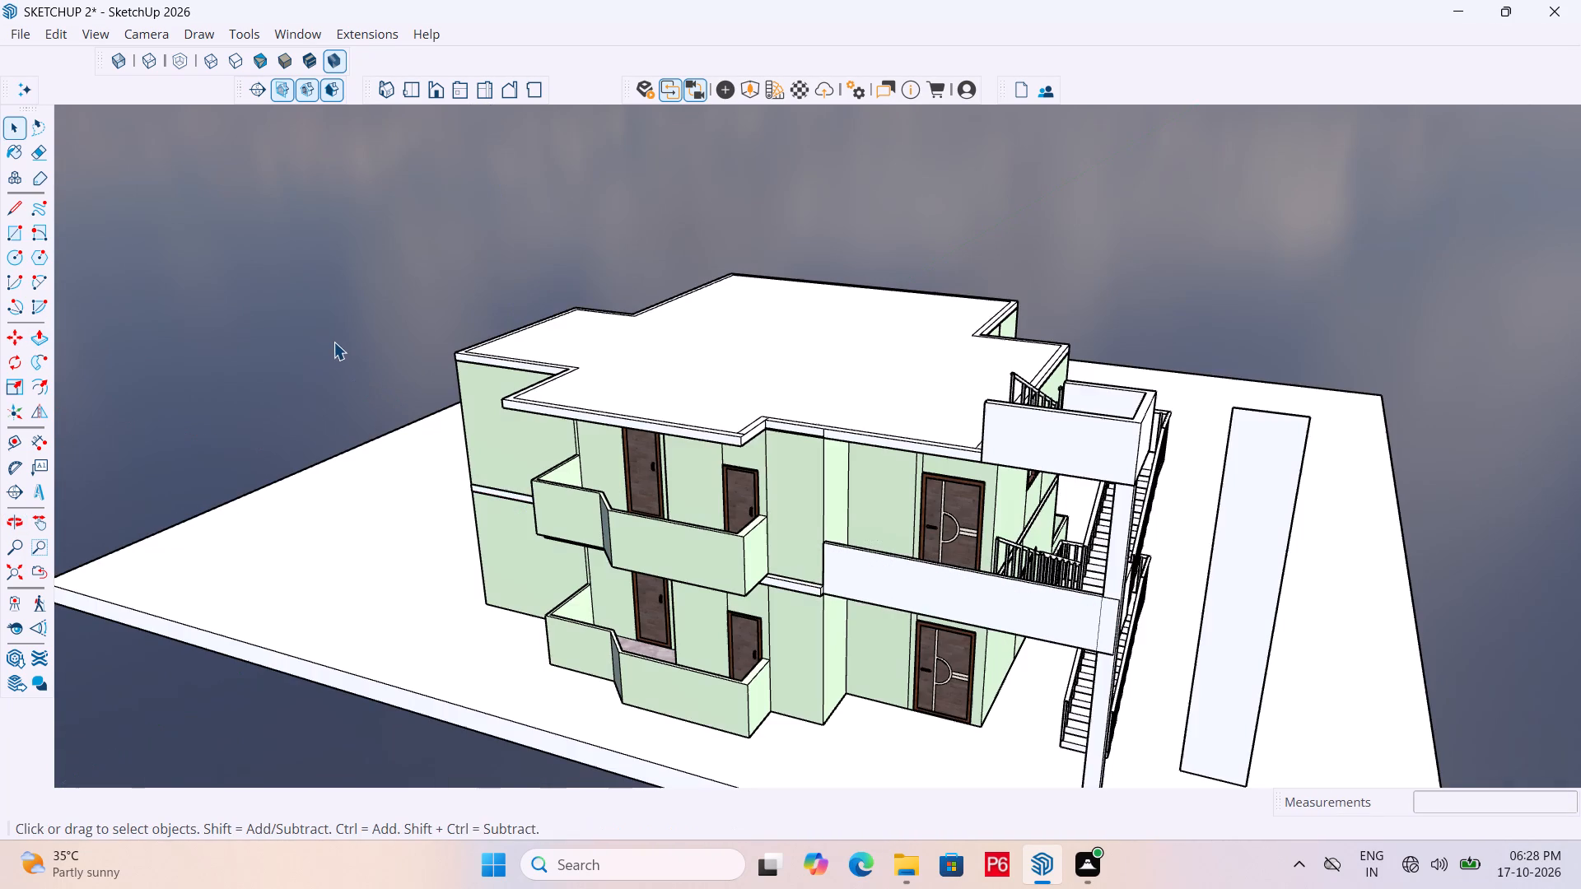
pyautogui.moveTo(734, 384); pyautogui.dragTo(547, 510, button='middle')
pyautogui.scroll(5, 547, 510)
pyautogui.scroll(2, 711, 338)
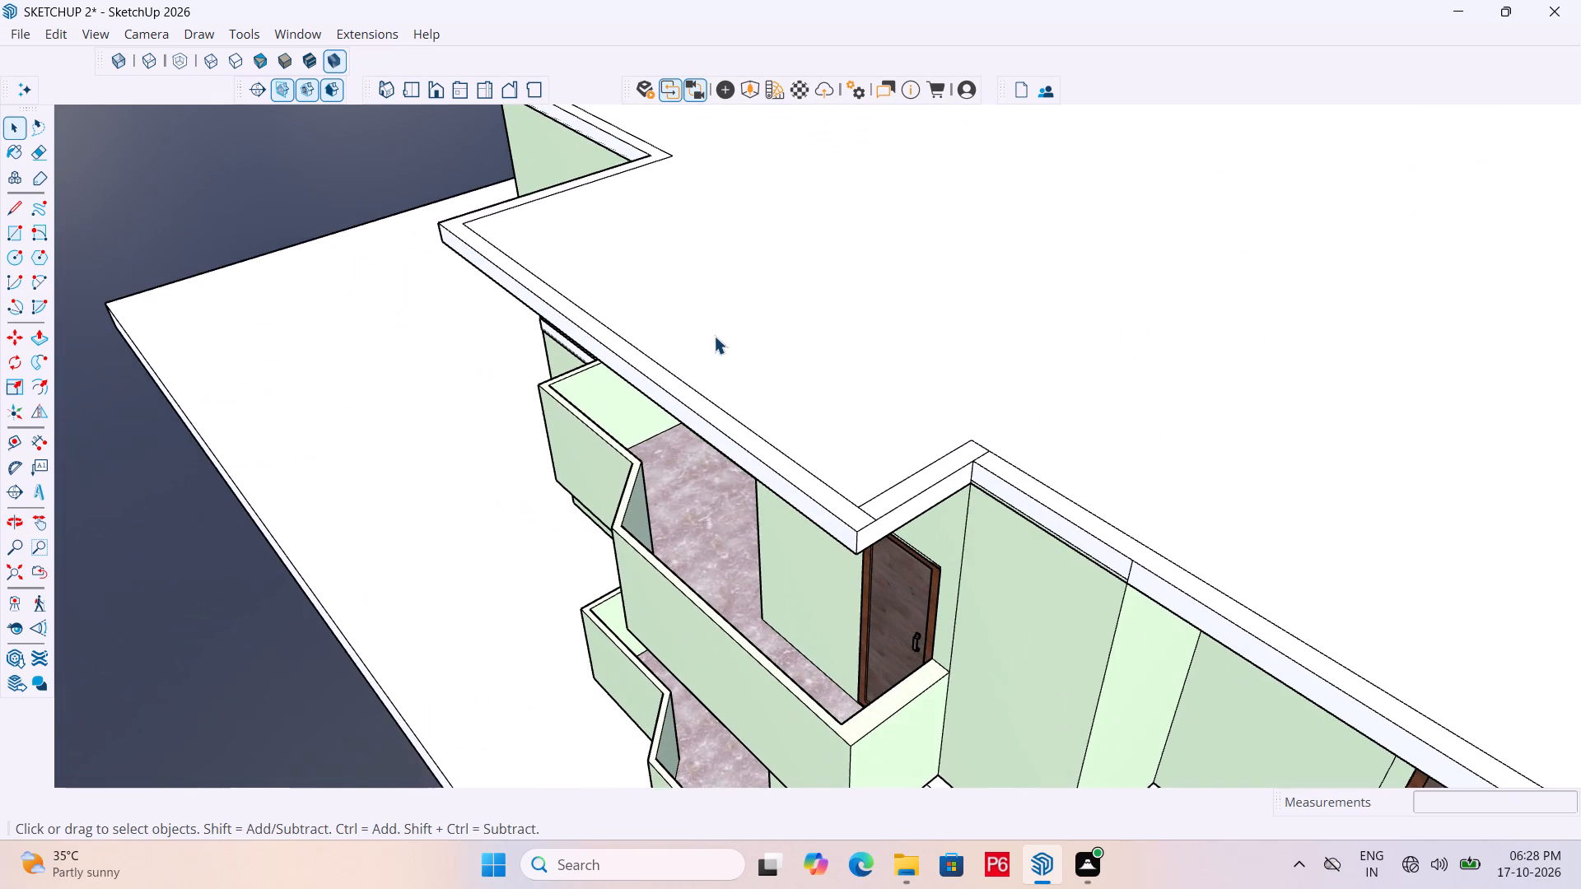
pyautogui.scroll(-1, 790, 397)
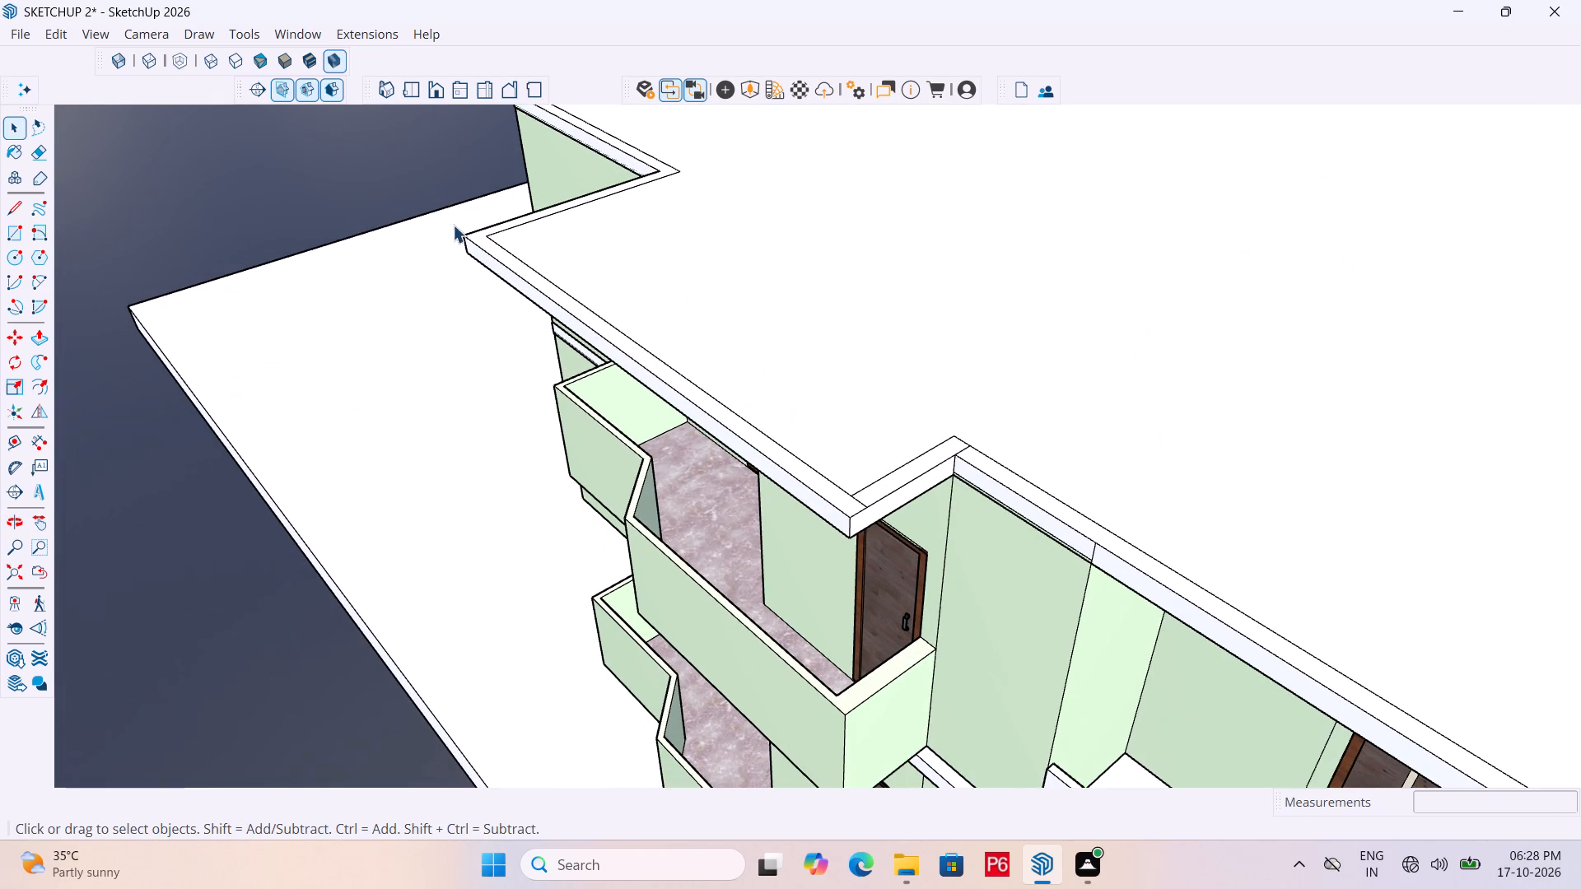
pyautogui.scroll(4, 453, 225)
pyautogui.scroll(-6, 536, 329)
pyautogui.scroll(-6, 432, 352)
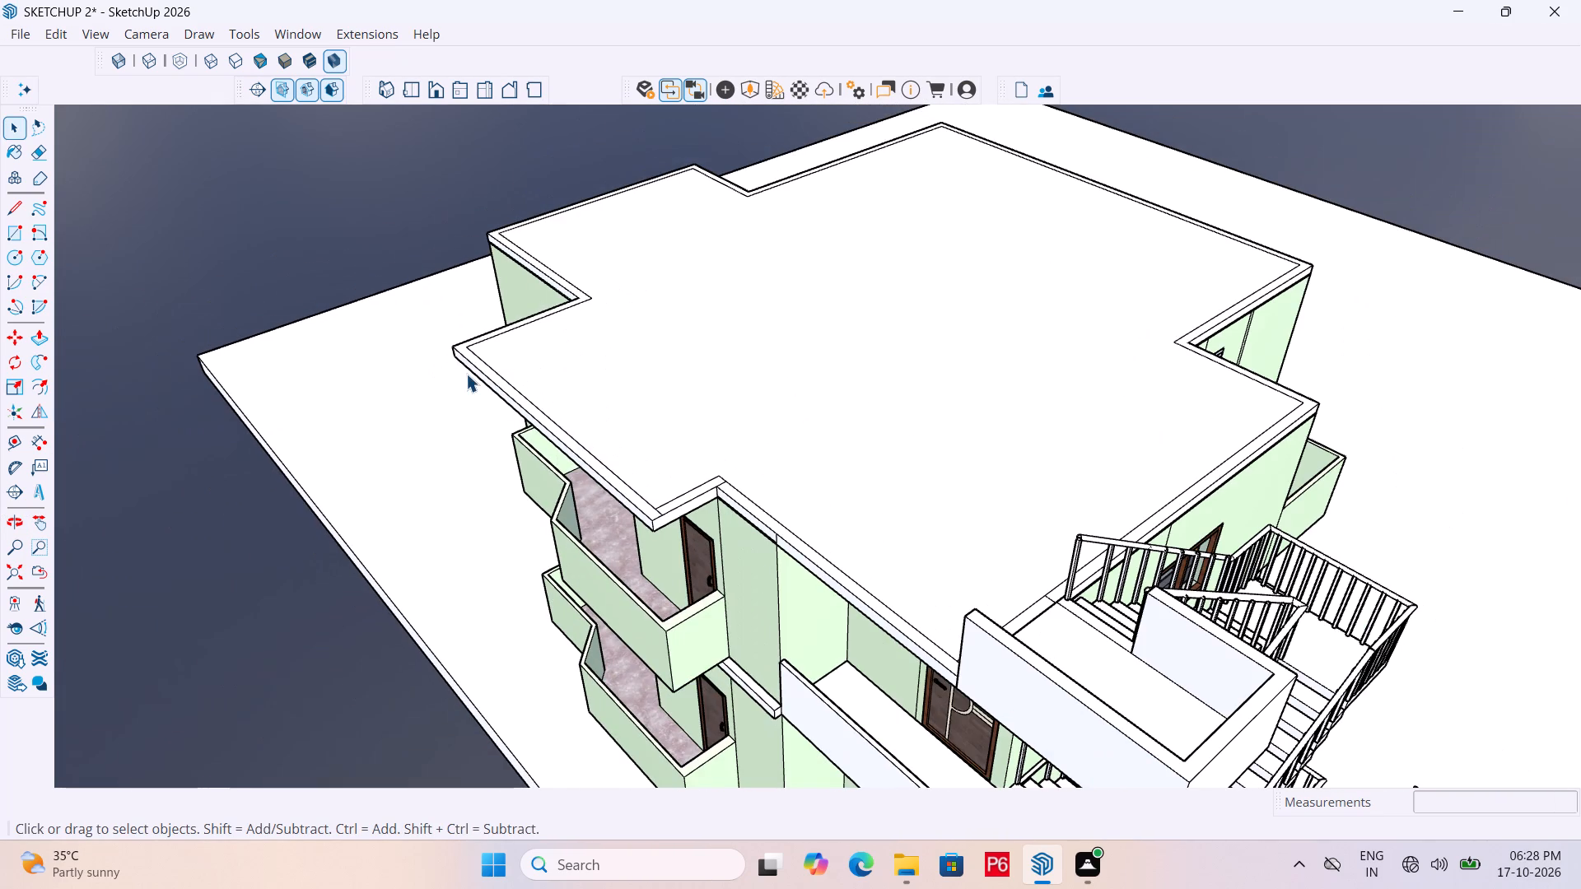
# Draw a rectangle about 16' 10 13/16" by 6" along the roof's edge above the front balconies and make it a group.
pyautogui.press('r')
pyautogui.scroll(9, 475, 352)
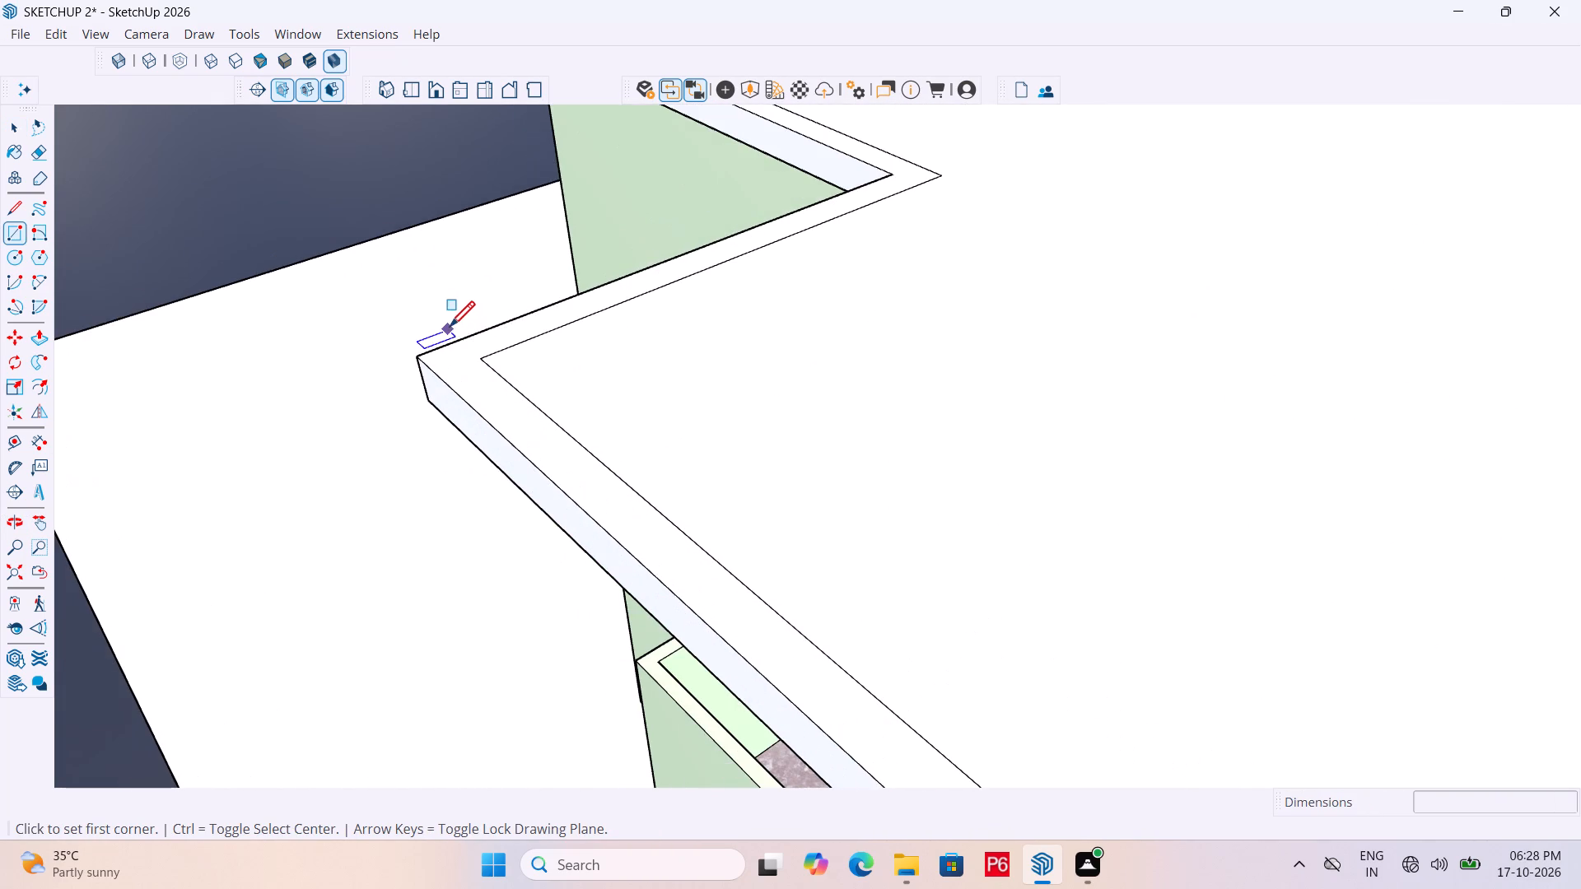
pyautogui.click(483, 365)
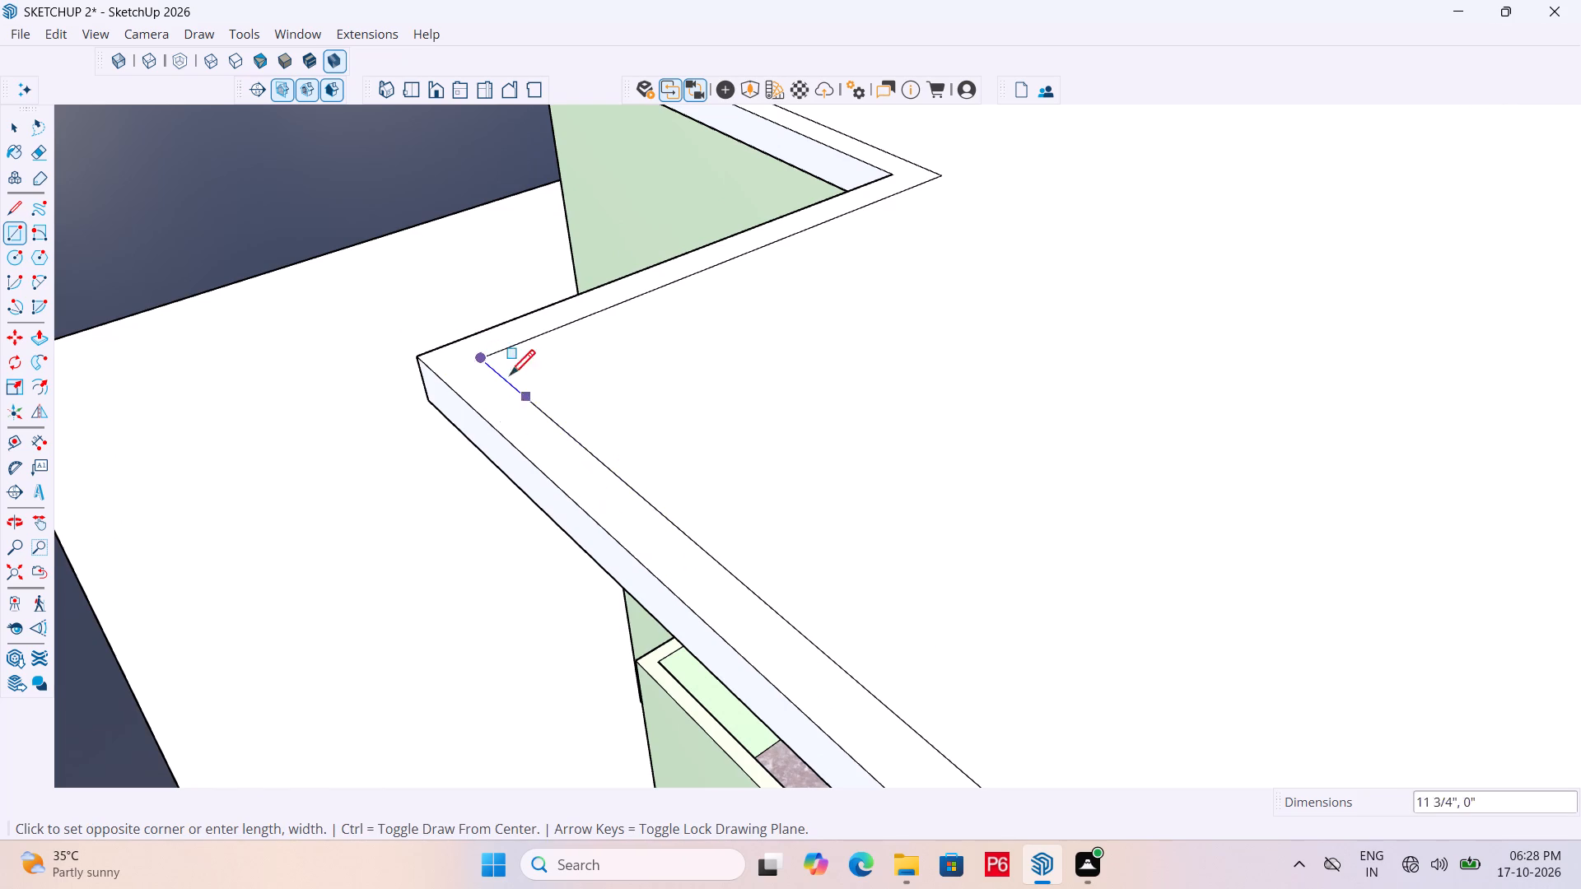
pyautogui.scroll(-6, 470, 354)
pyautogui.scroll(5, 730, 567)
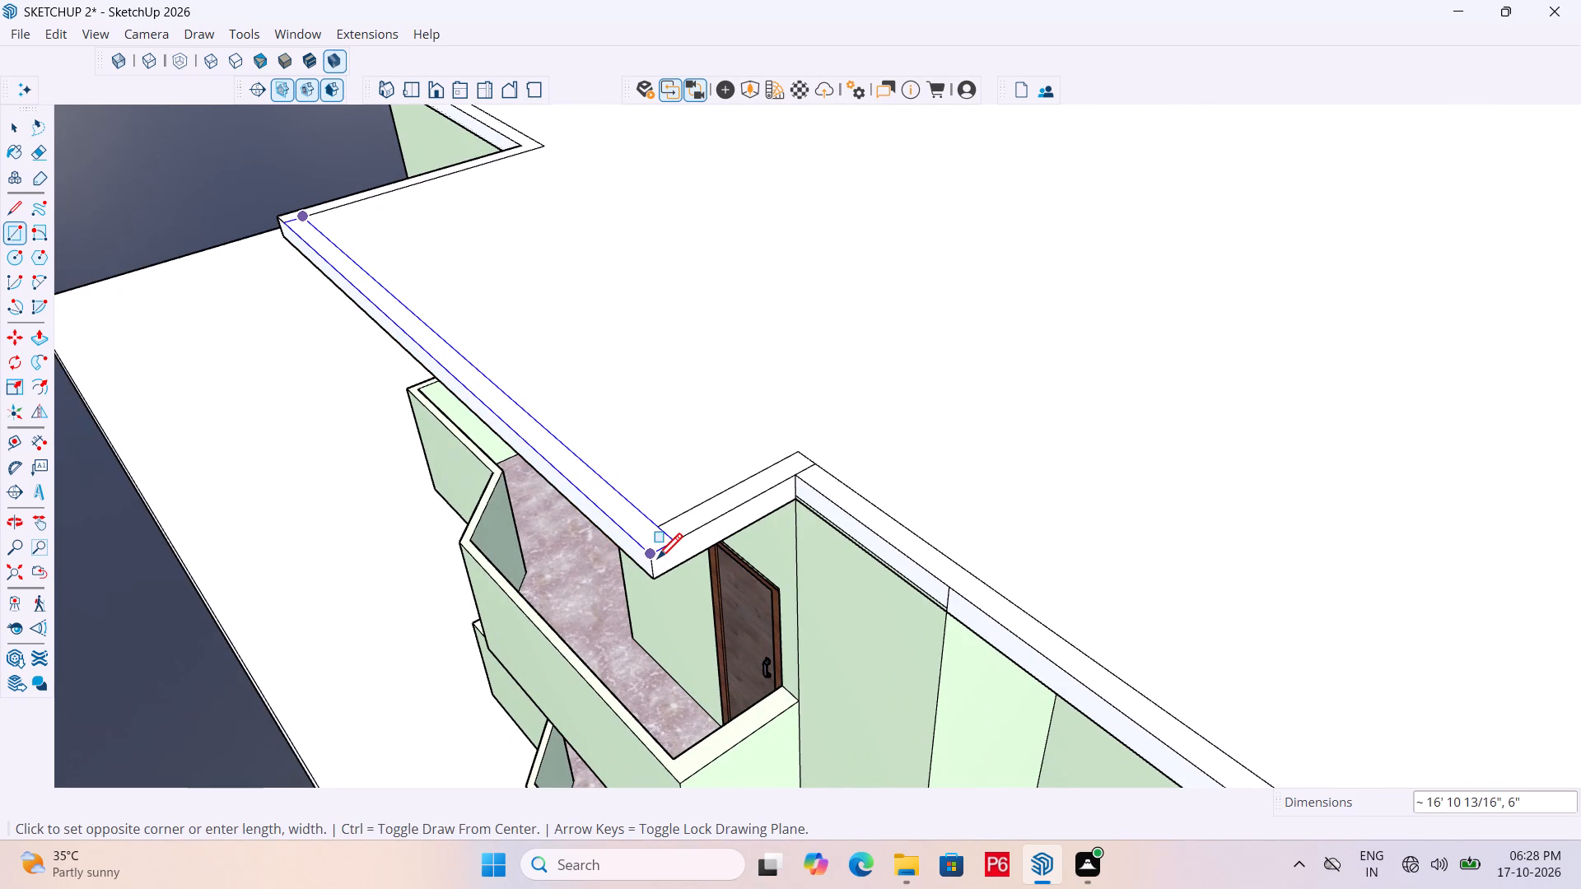
pyautogui.click(657, 558)
pyautogui.press('space')
pyautogui.doubleClick(564, 463)
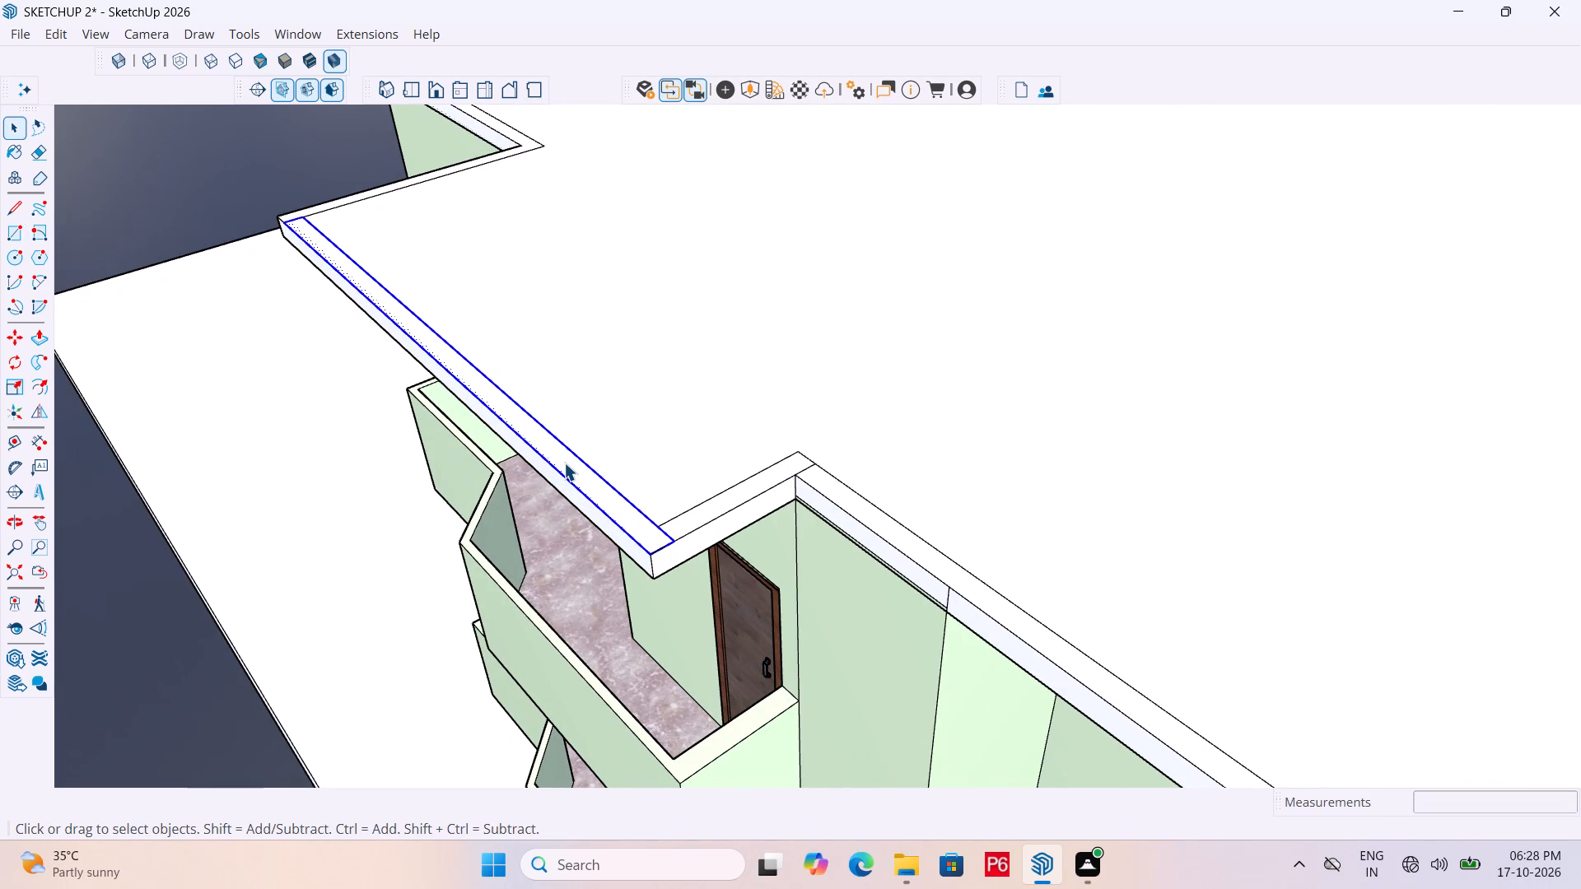
pyautogui.rightClick(564, 463)
pyautogui.click(678, 659)
pyautogui.press('space')
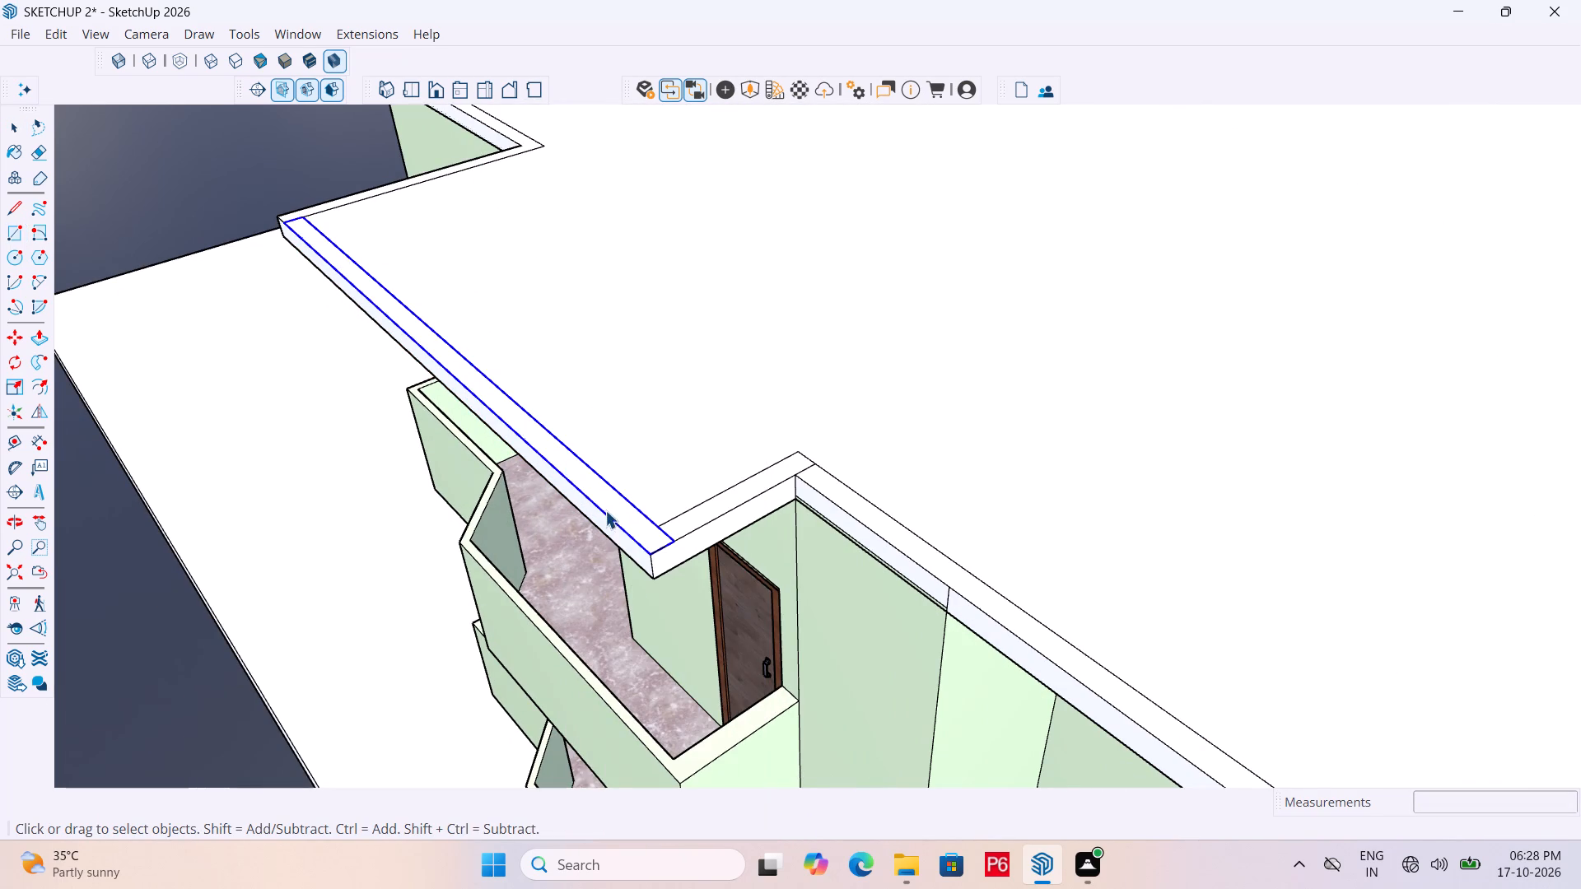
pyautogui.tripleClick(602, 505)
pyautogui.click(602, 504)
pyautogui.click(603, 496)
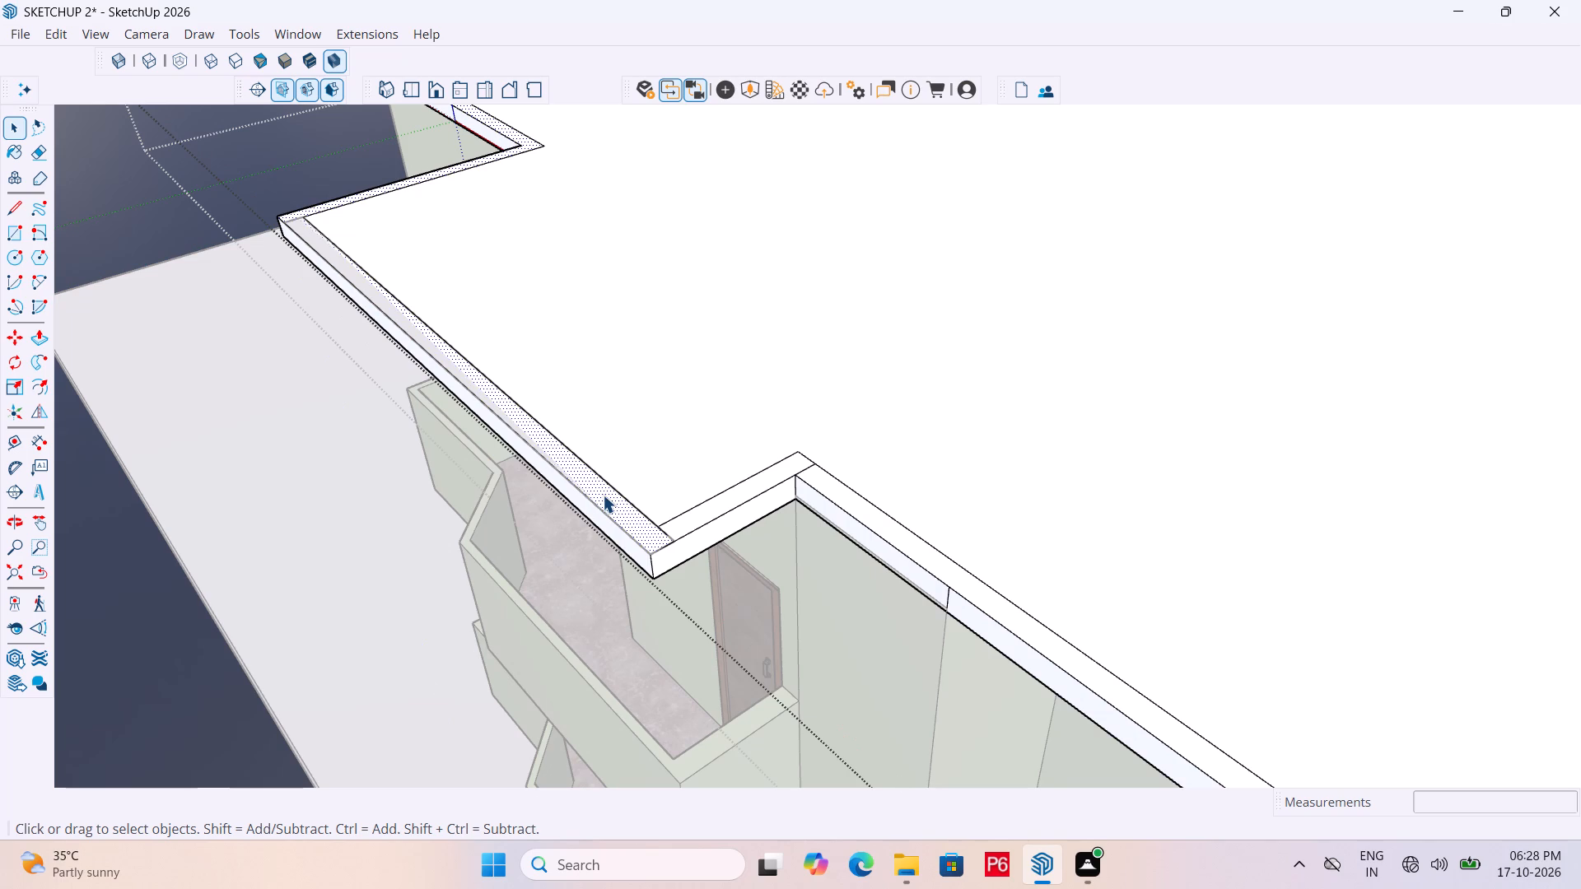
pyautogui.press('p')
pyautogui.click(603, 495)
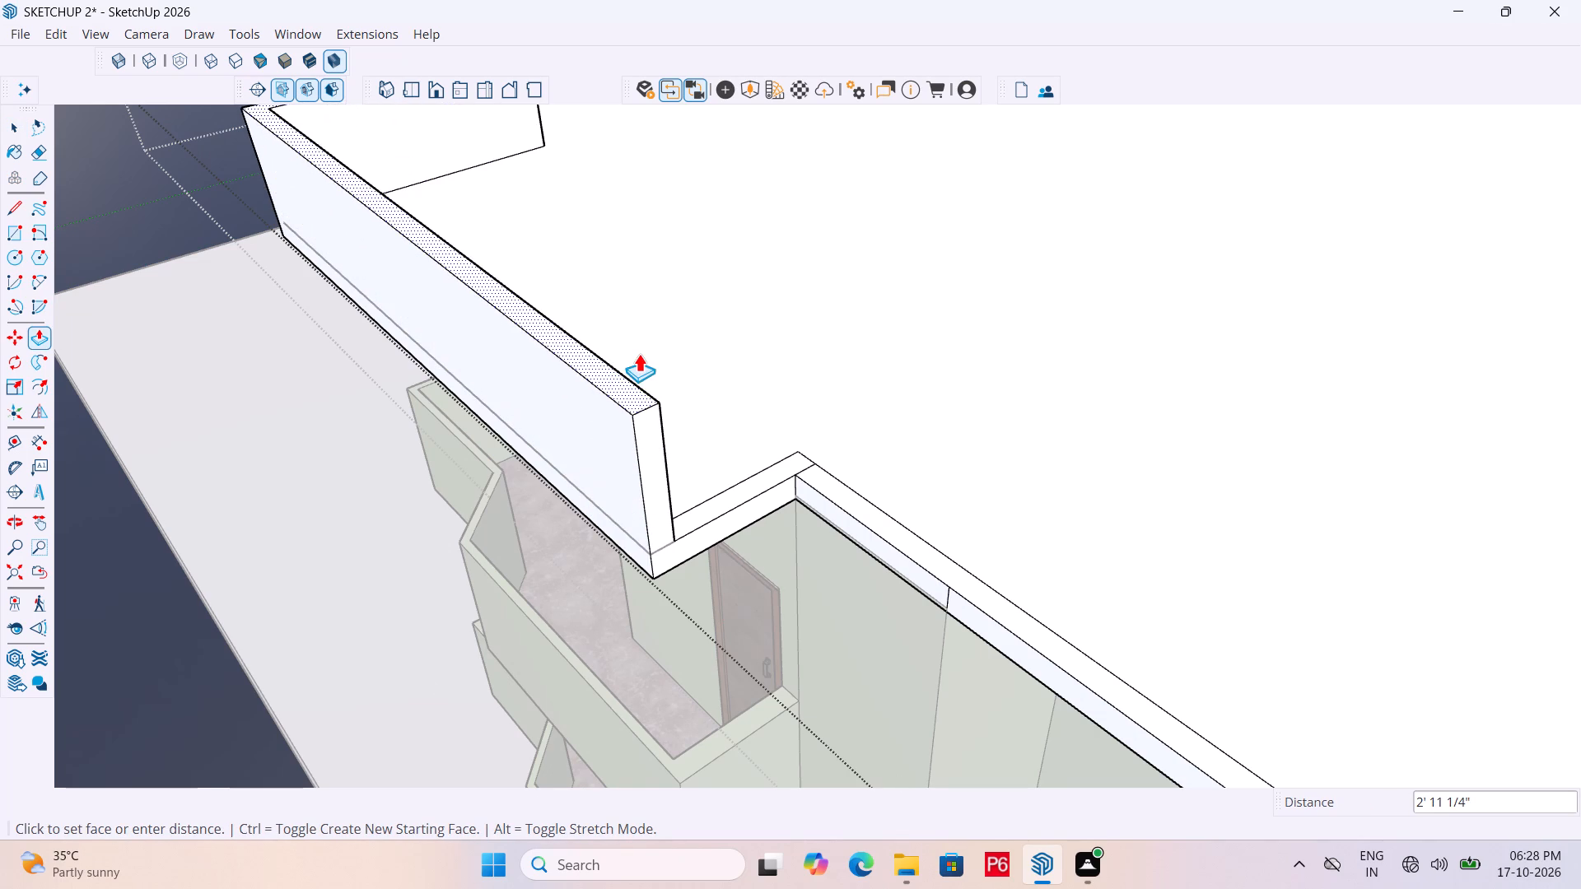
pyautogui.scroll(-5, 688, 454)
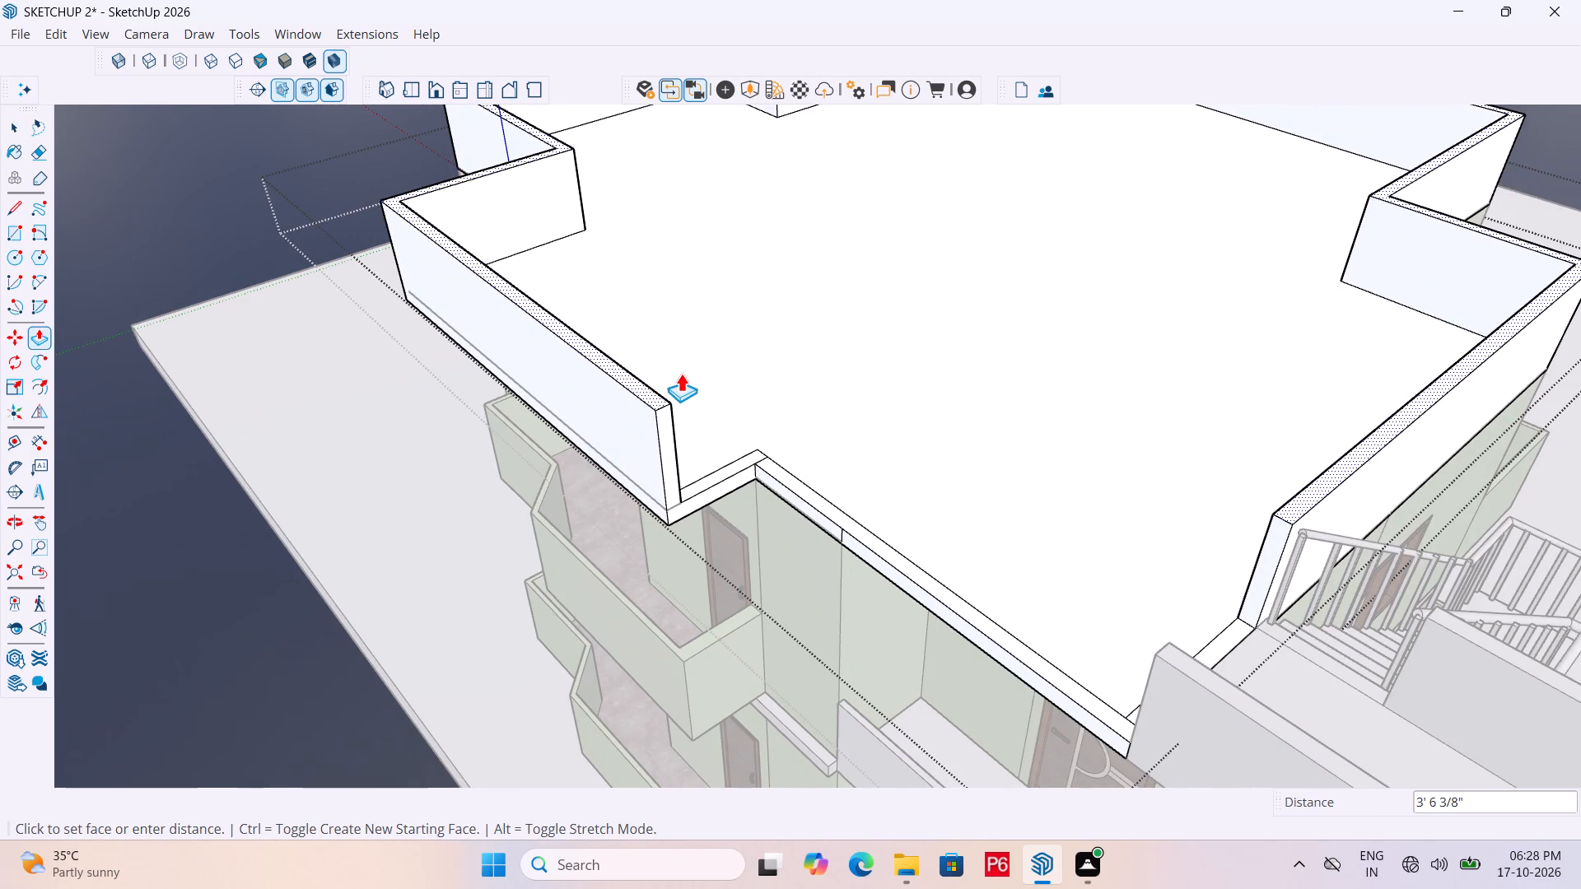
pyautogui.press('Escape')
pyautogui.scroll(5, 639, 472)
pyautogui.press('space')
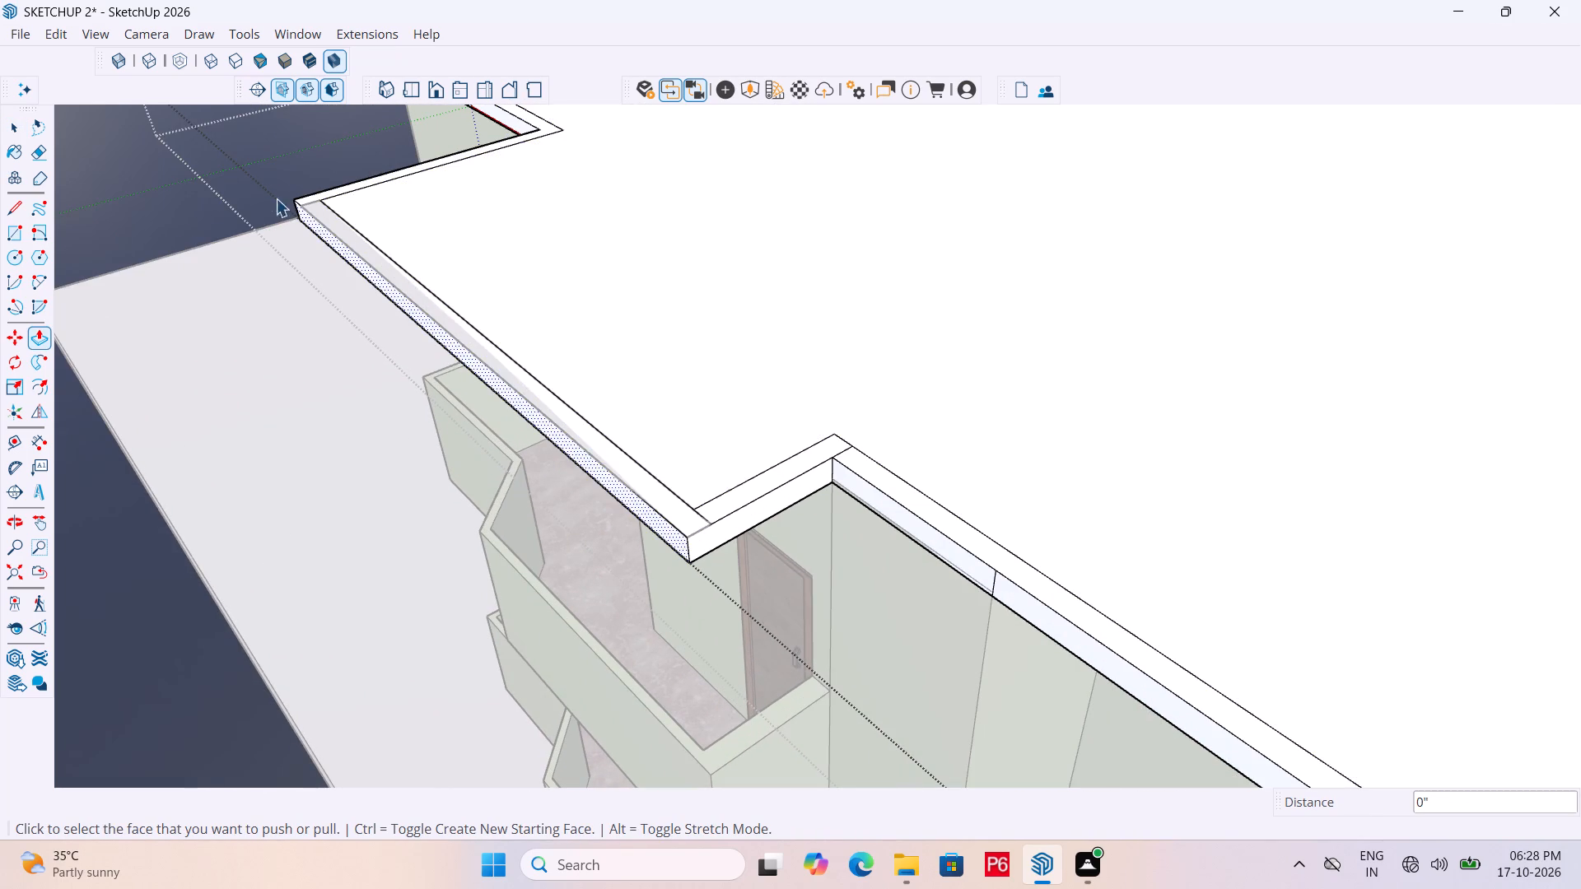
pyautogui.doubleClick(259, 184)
# Open the new rectangle group and pull its face up 3' as a parapet wall.
pyautogui.click(334, 230)
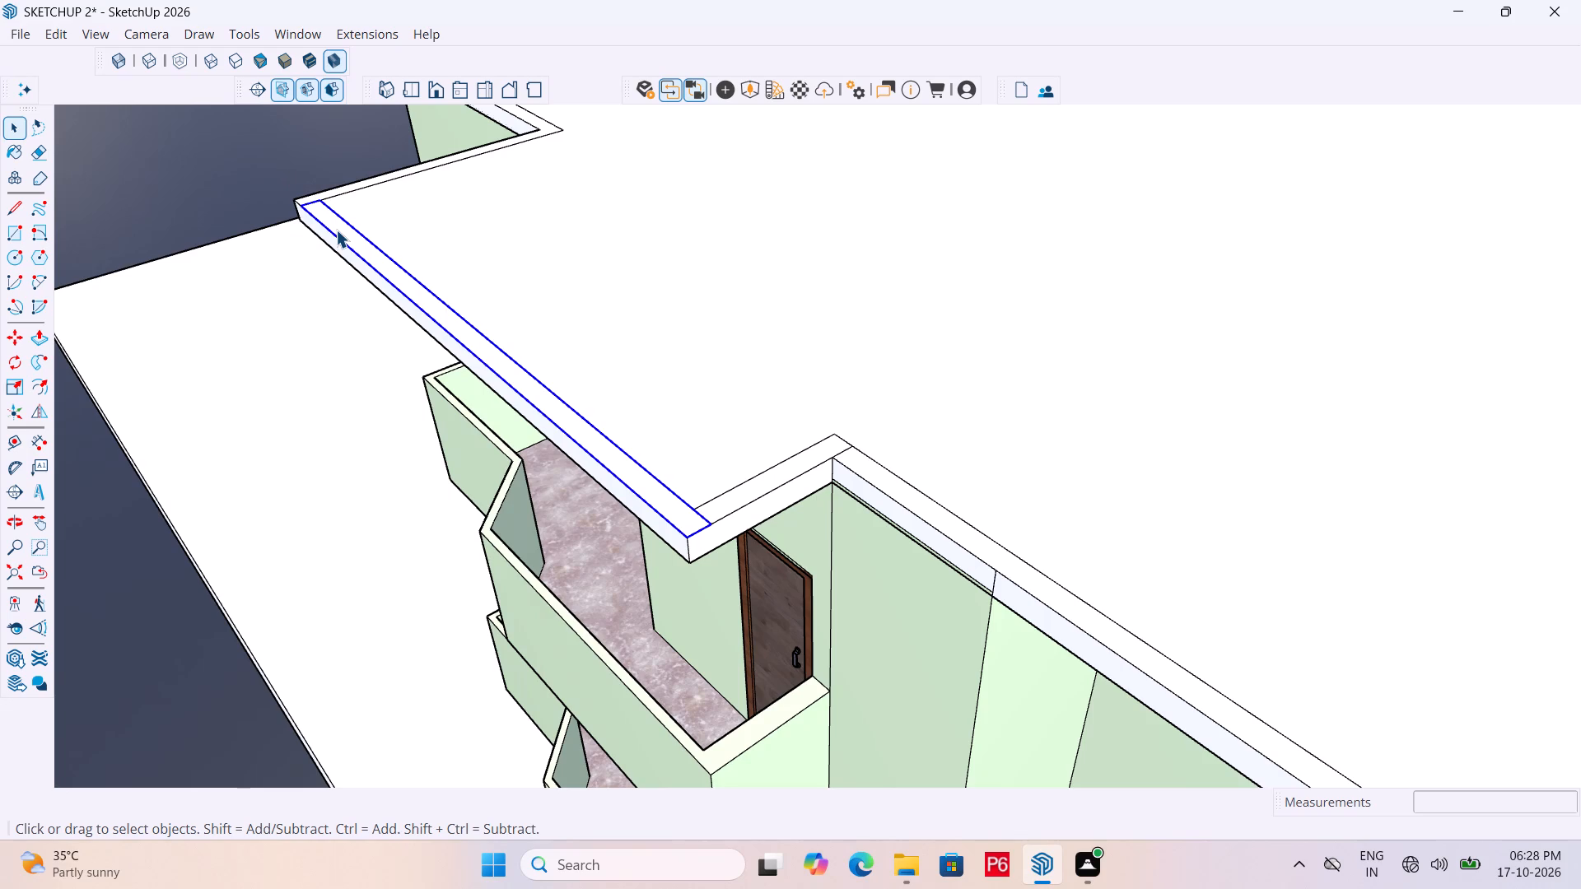
pyautogui.doubleClick(336, 230)
pyautogui.press('p')
pyautogui.click(337, 230)
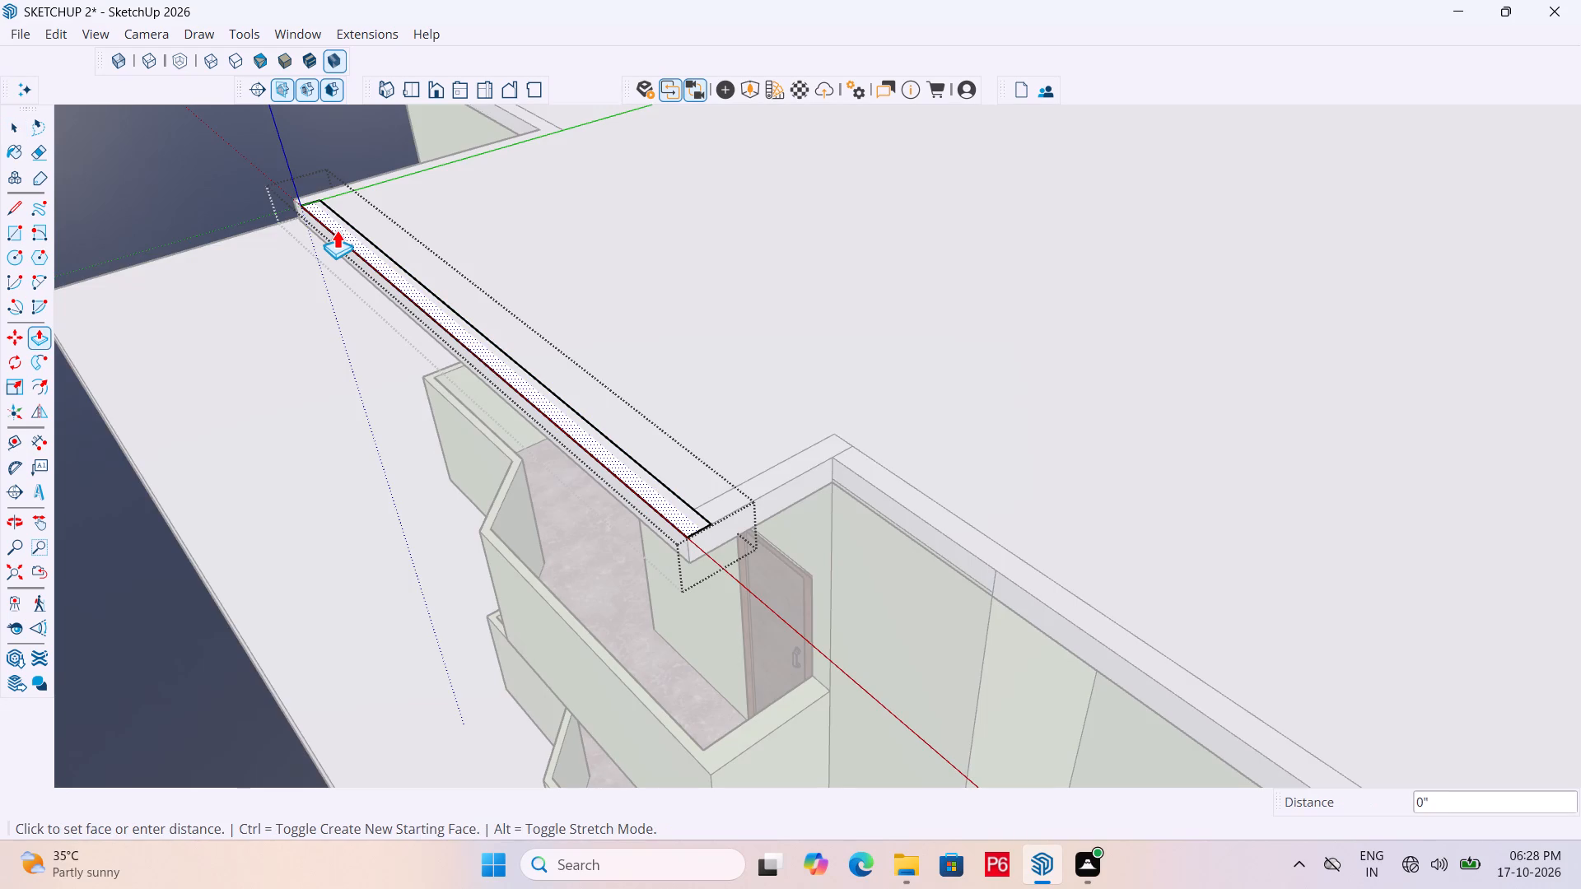
pyautogui.write("3'")
pyautogui.press('Return')
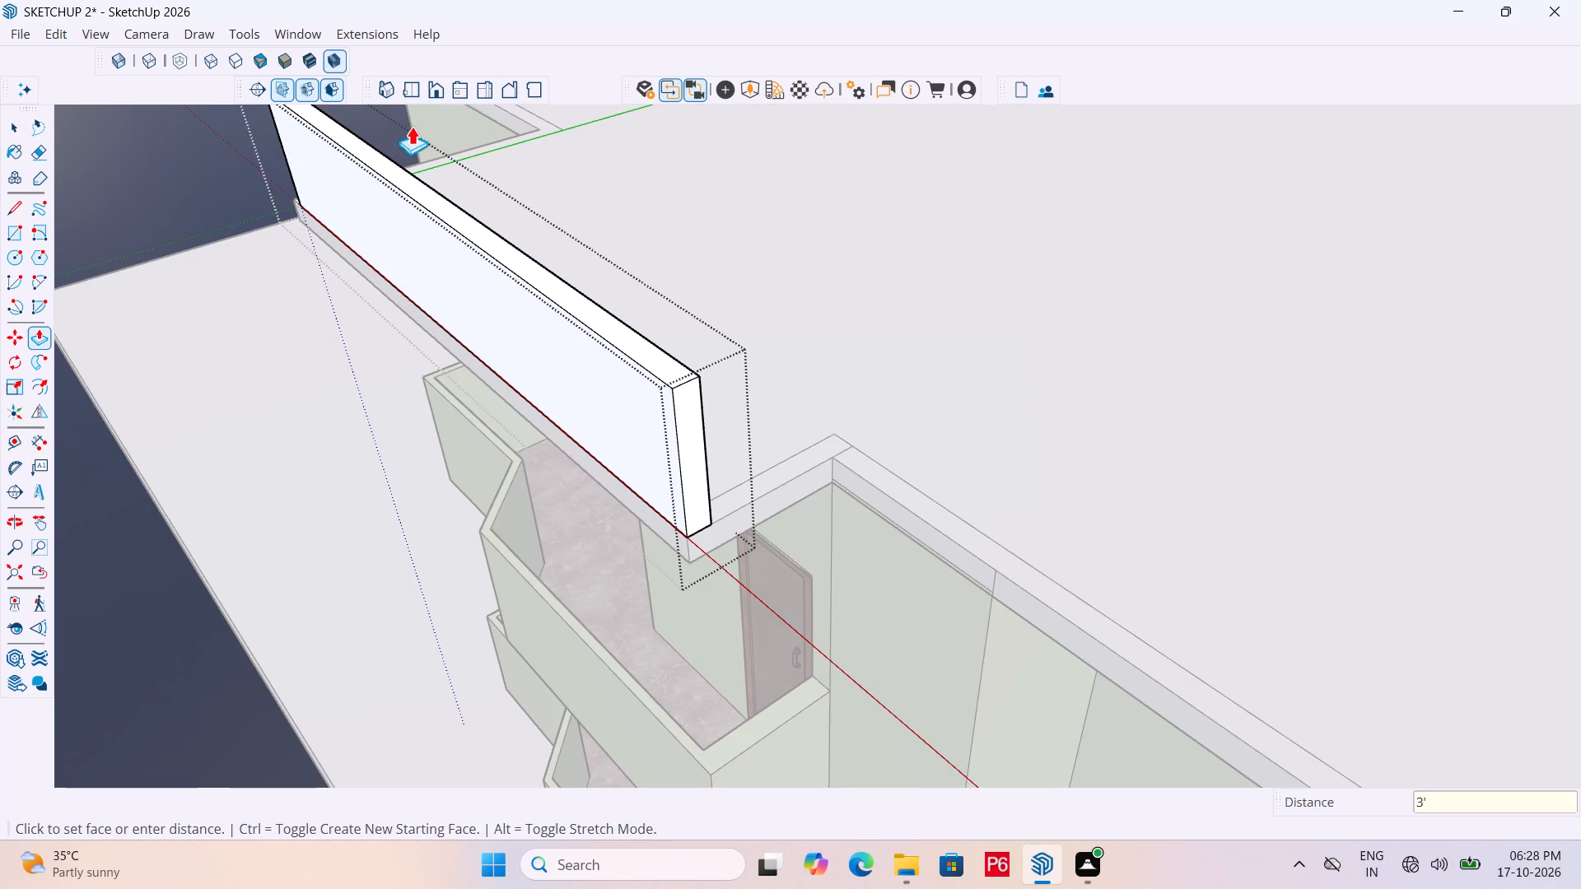
pyautogui.scroll(-5, 642, 250)
pyautogui.press('space')
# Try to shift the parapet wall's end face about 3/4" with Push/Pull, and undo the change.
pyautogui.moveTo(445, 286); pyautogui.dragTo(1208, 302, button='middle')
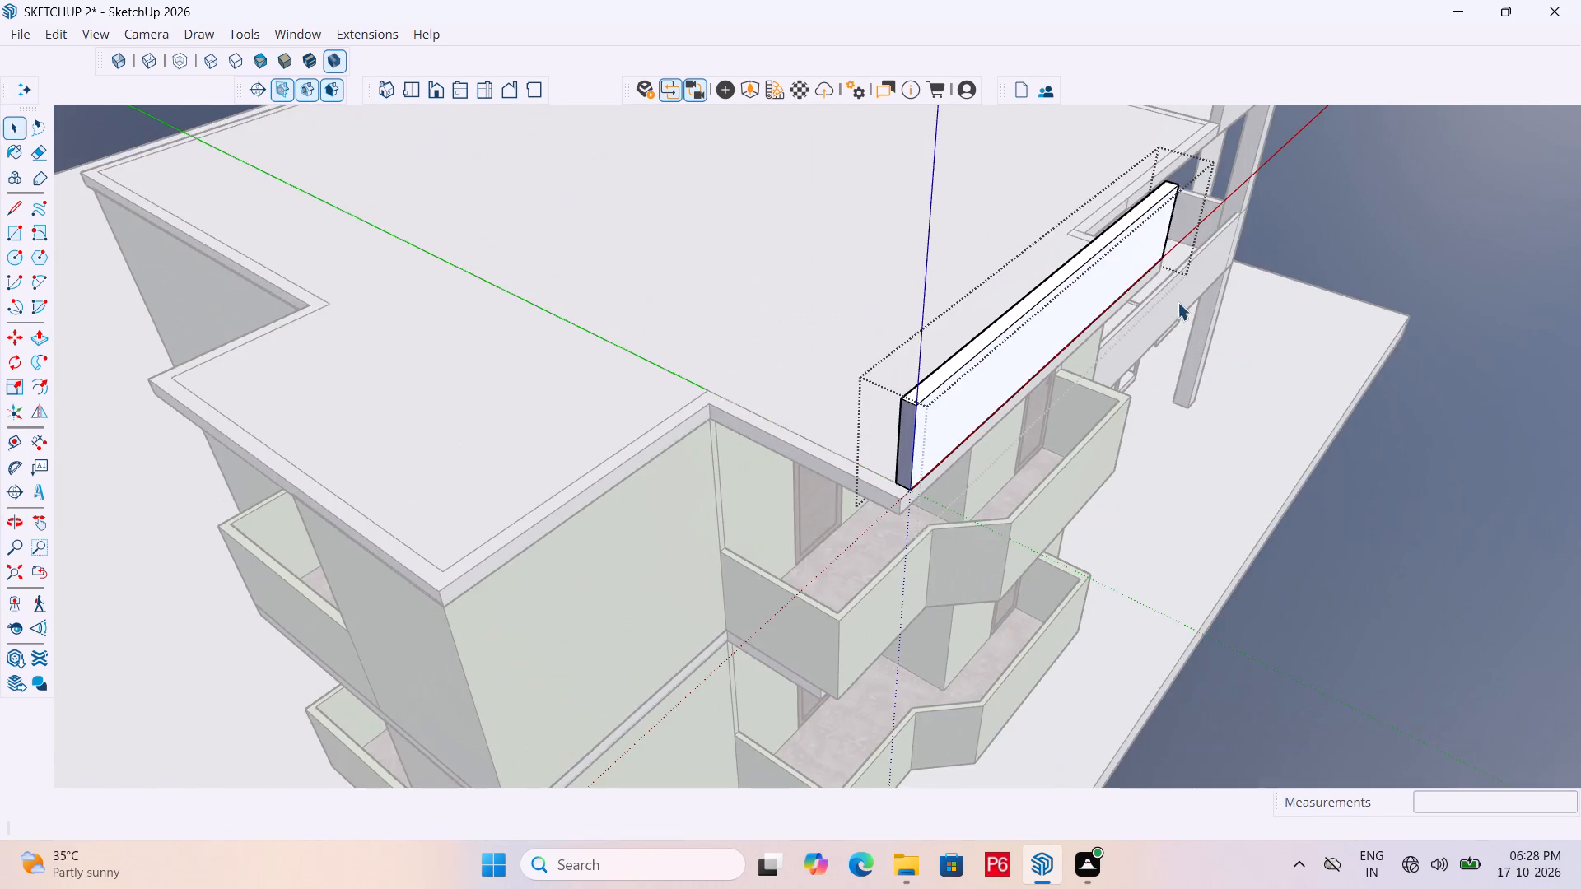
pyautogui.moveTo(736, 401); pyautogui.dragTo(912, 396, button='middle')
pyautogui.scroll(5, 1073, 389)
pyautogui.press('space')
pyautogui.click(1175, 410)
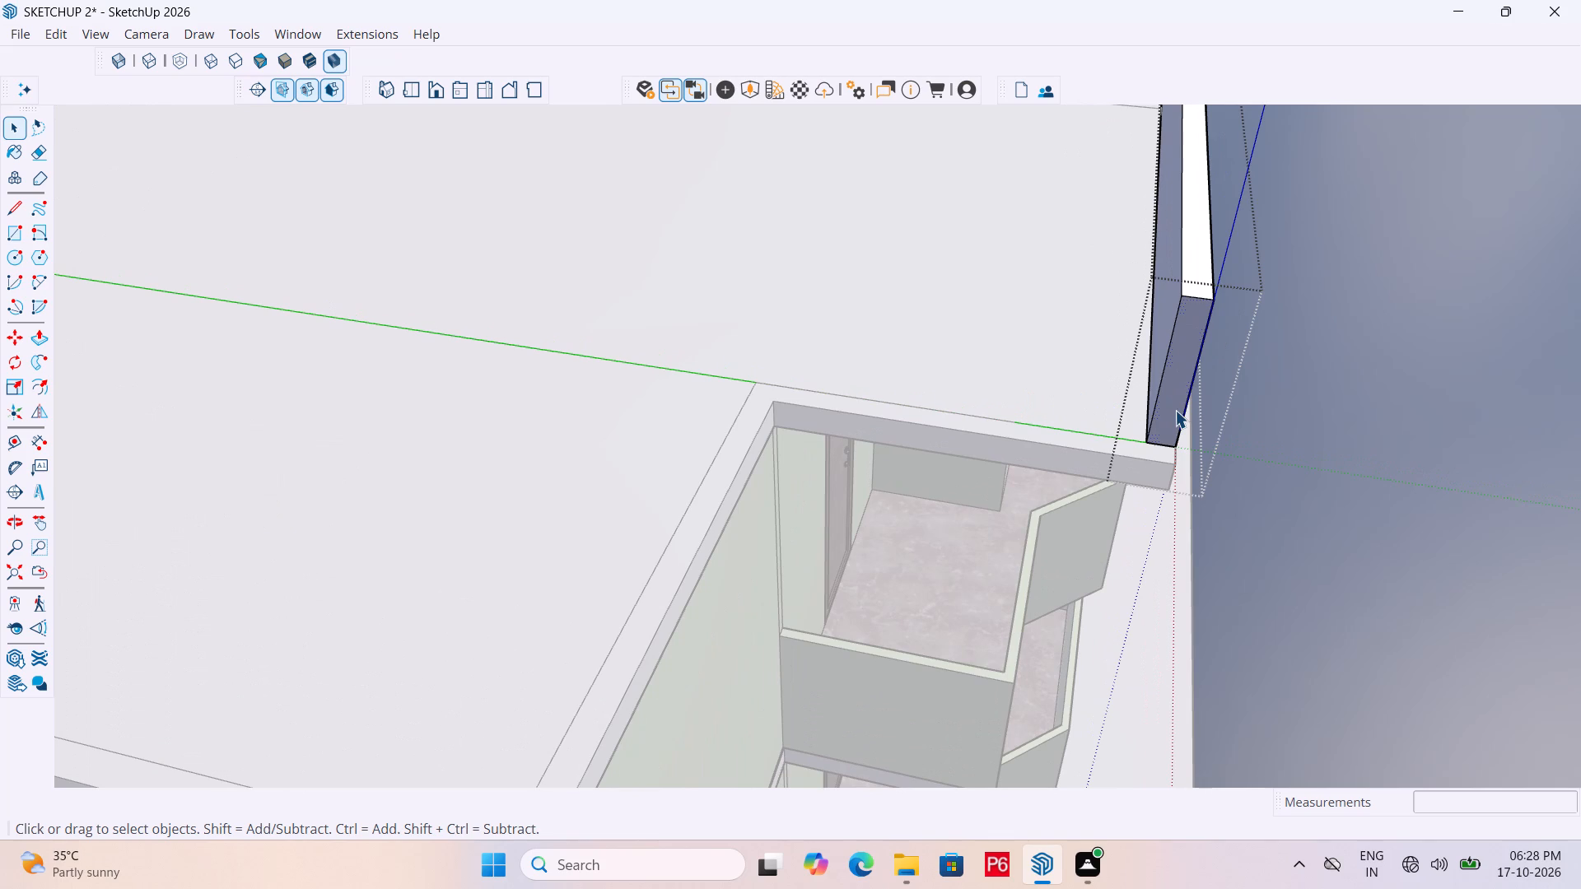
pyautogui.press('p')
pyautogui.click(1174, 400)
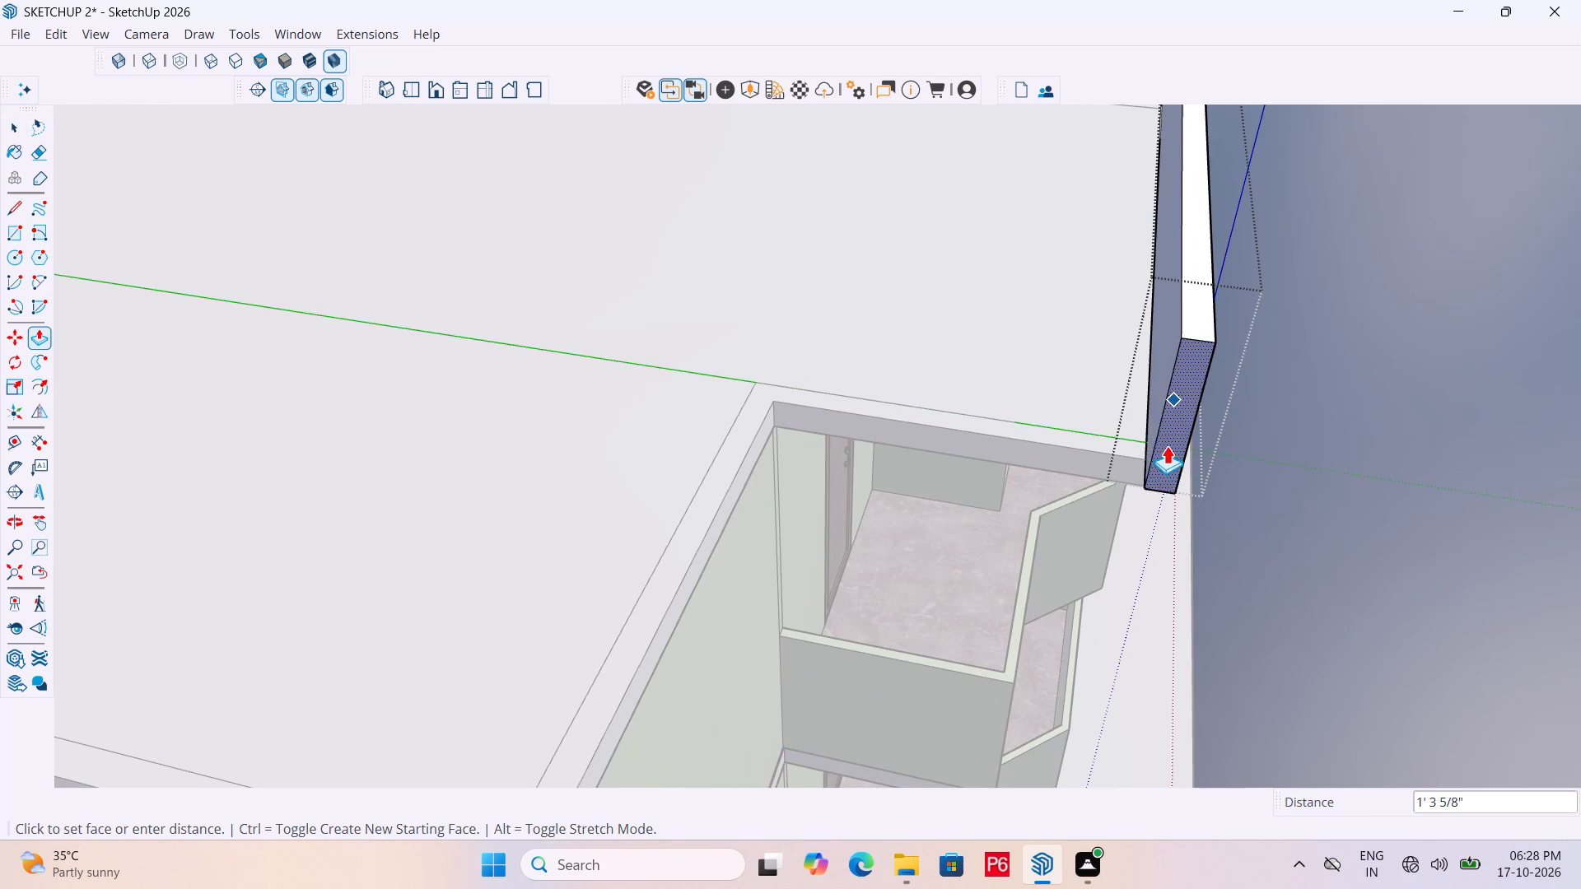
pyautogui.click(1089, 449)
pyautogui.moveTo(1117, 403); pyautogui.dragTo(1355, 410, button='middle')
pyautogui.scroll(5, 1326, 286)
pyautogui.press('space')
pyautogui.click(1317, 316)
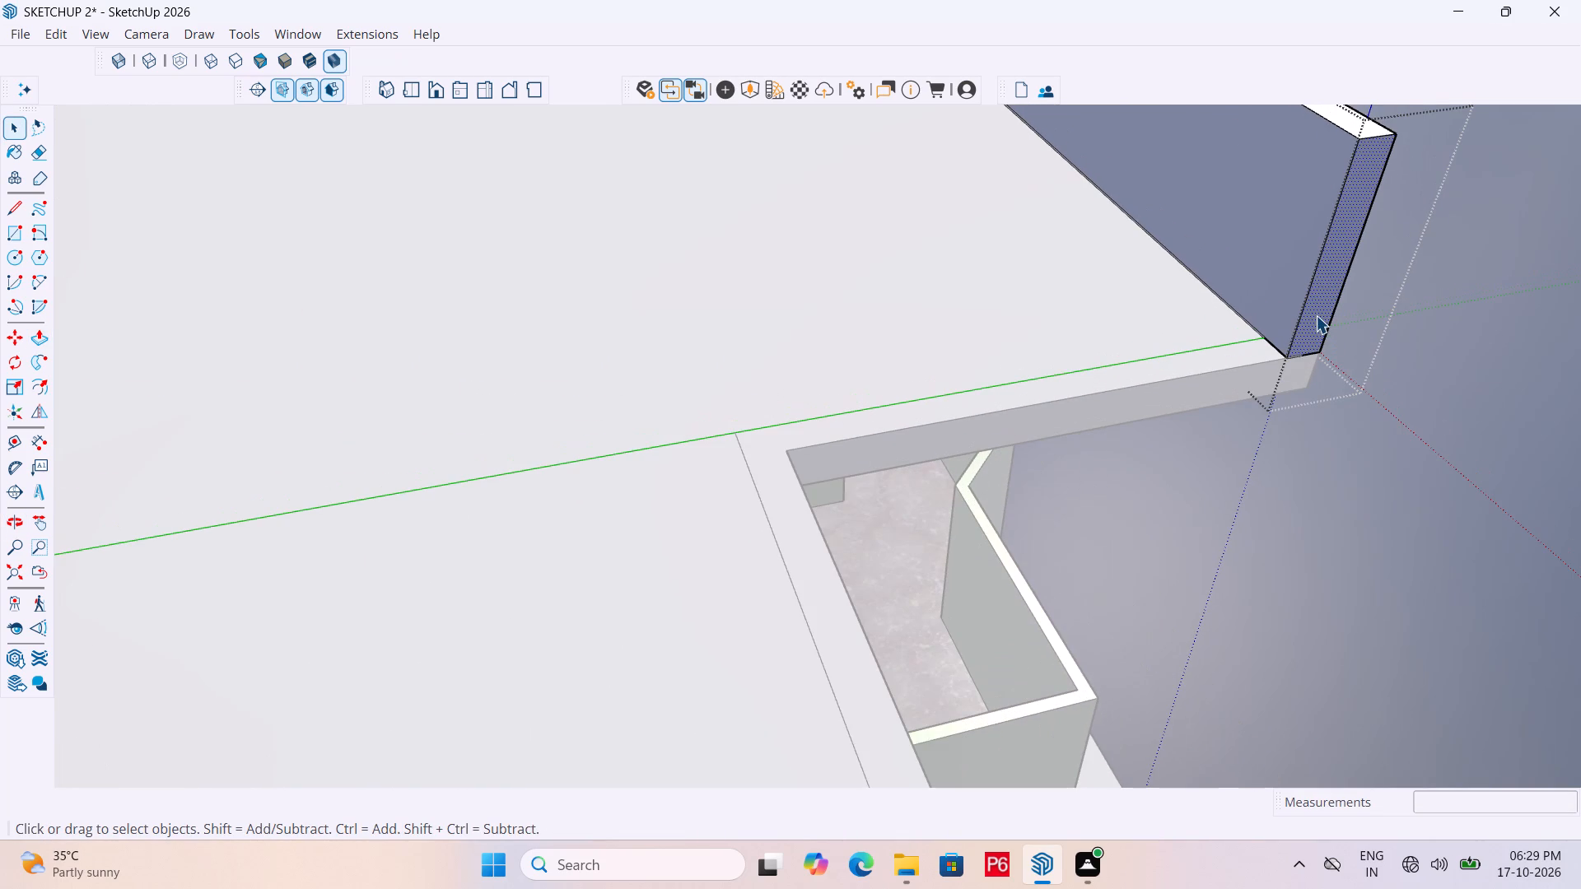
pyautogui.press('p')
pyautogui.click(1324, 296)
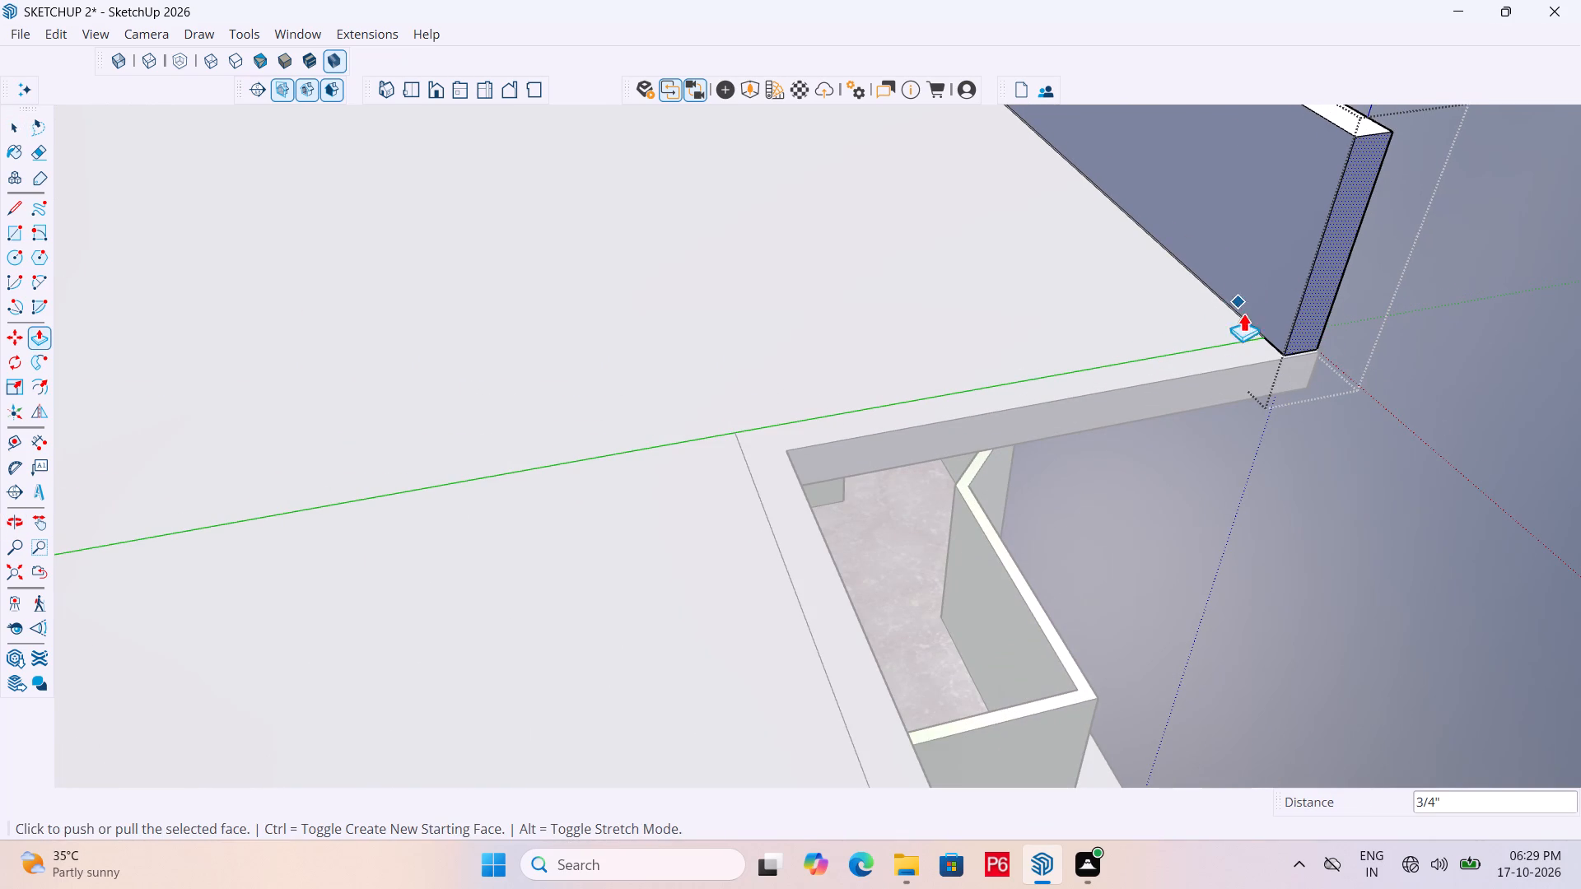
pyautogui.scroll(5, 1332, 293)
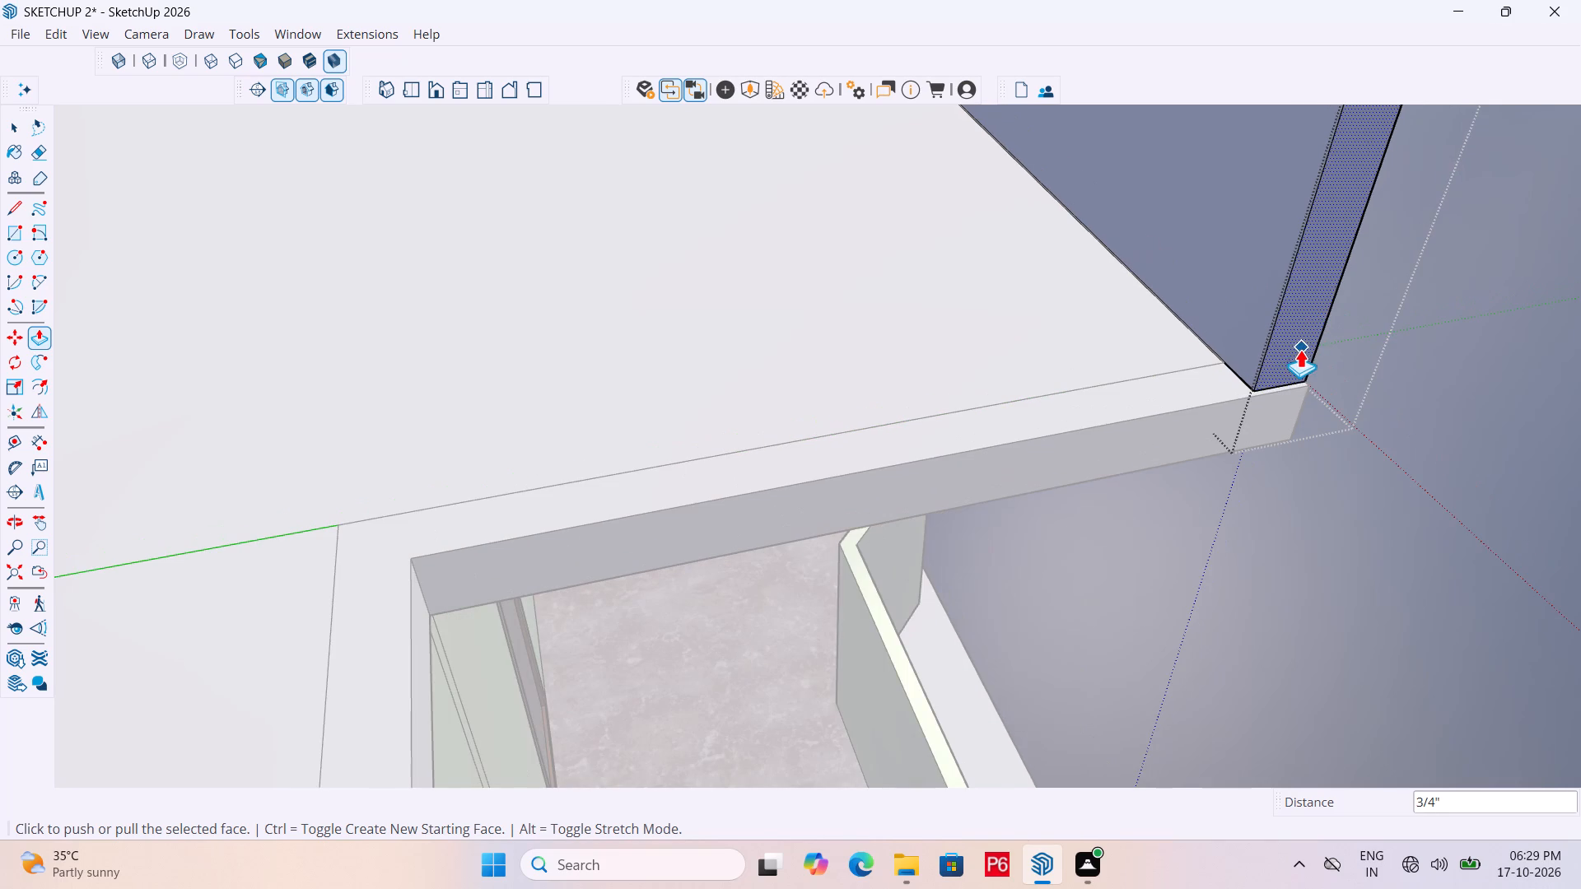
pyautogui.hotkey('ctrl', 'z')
# Add a 6" section at the parapet wall's end and pull its inner side about 7' 3 5/16" back along the roof edge.
pyautogui.click(1294, 330)
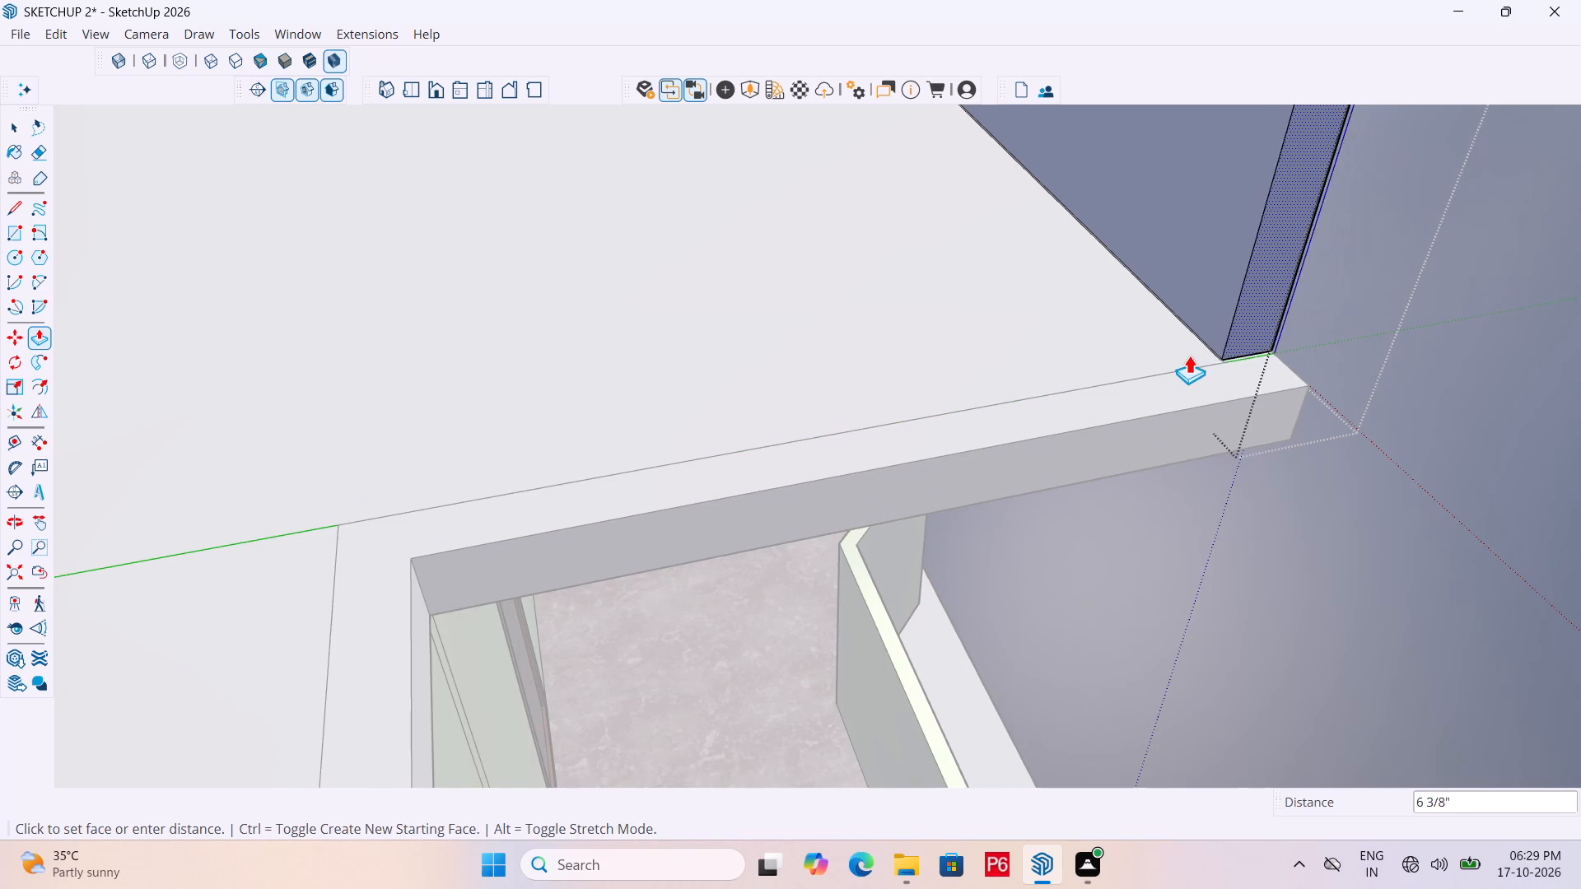
pyautogui.scroll(4, 1155, 365)
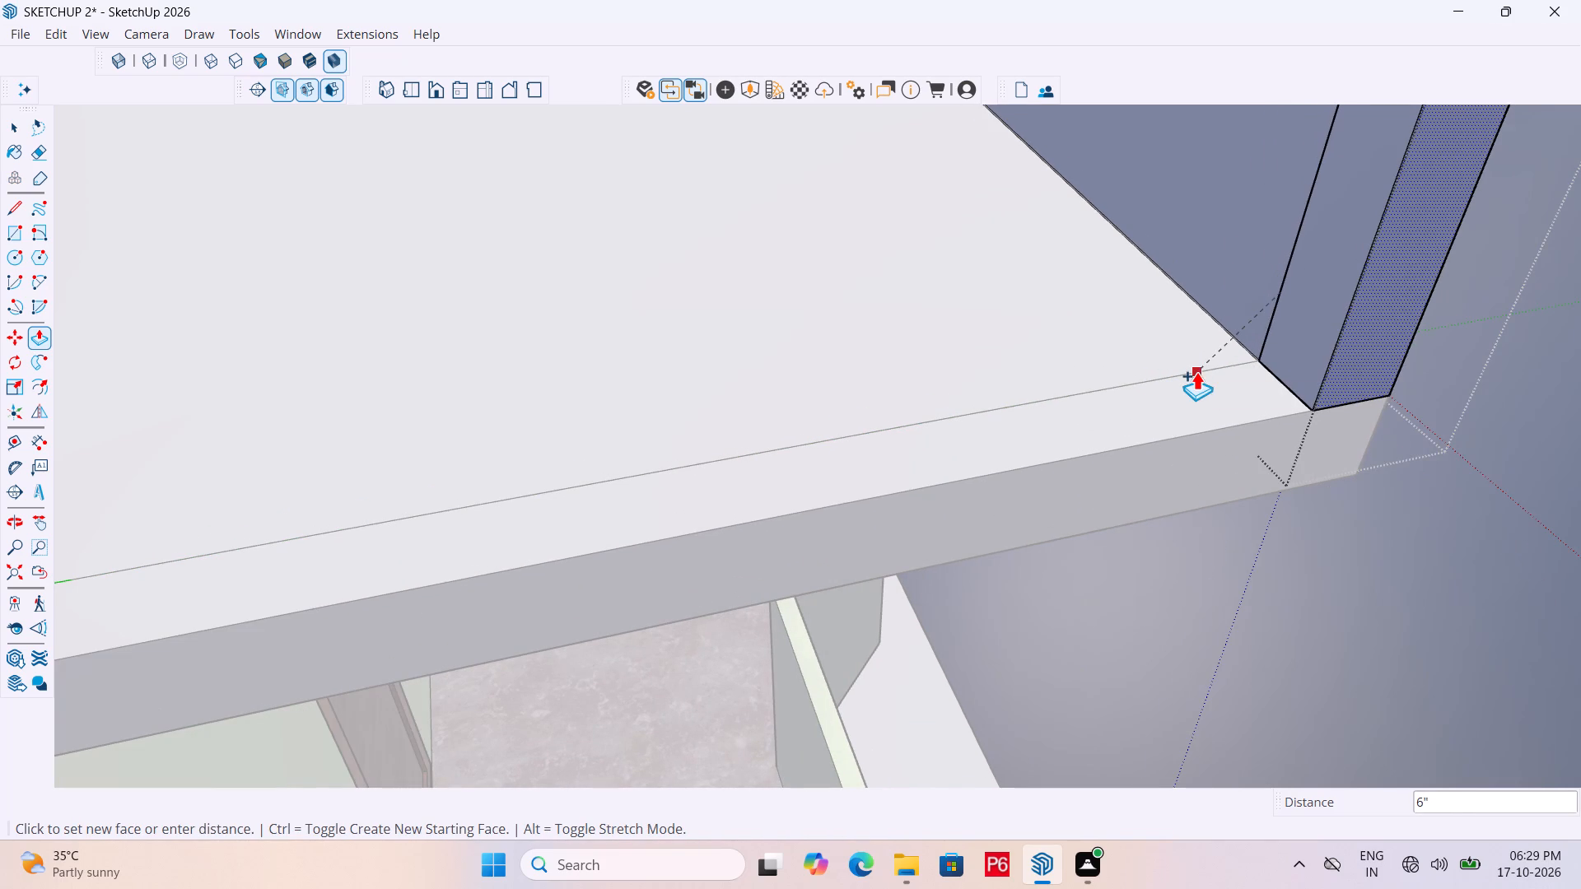
pyautogui.click(1196, 371)
pyautogui.scroll(-4, 1296, 339)
pyautogui.click(1304, 337)
pyautogui.scroll(-5, 613, 473)
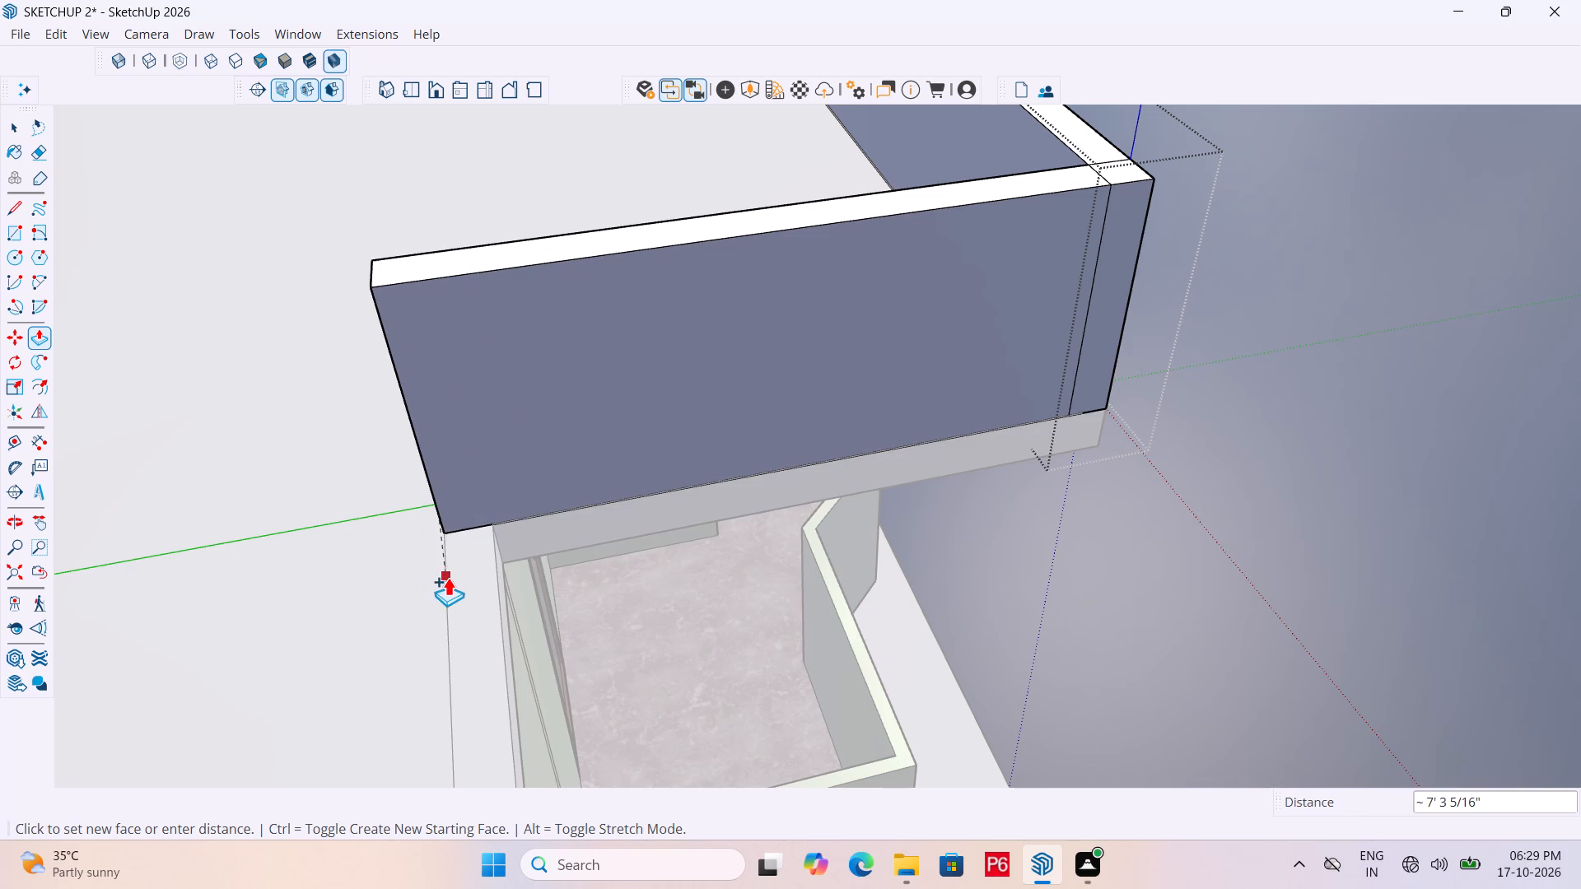
pyautogui.click(448, 577)
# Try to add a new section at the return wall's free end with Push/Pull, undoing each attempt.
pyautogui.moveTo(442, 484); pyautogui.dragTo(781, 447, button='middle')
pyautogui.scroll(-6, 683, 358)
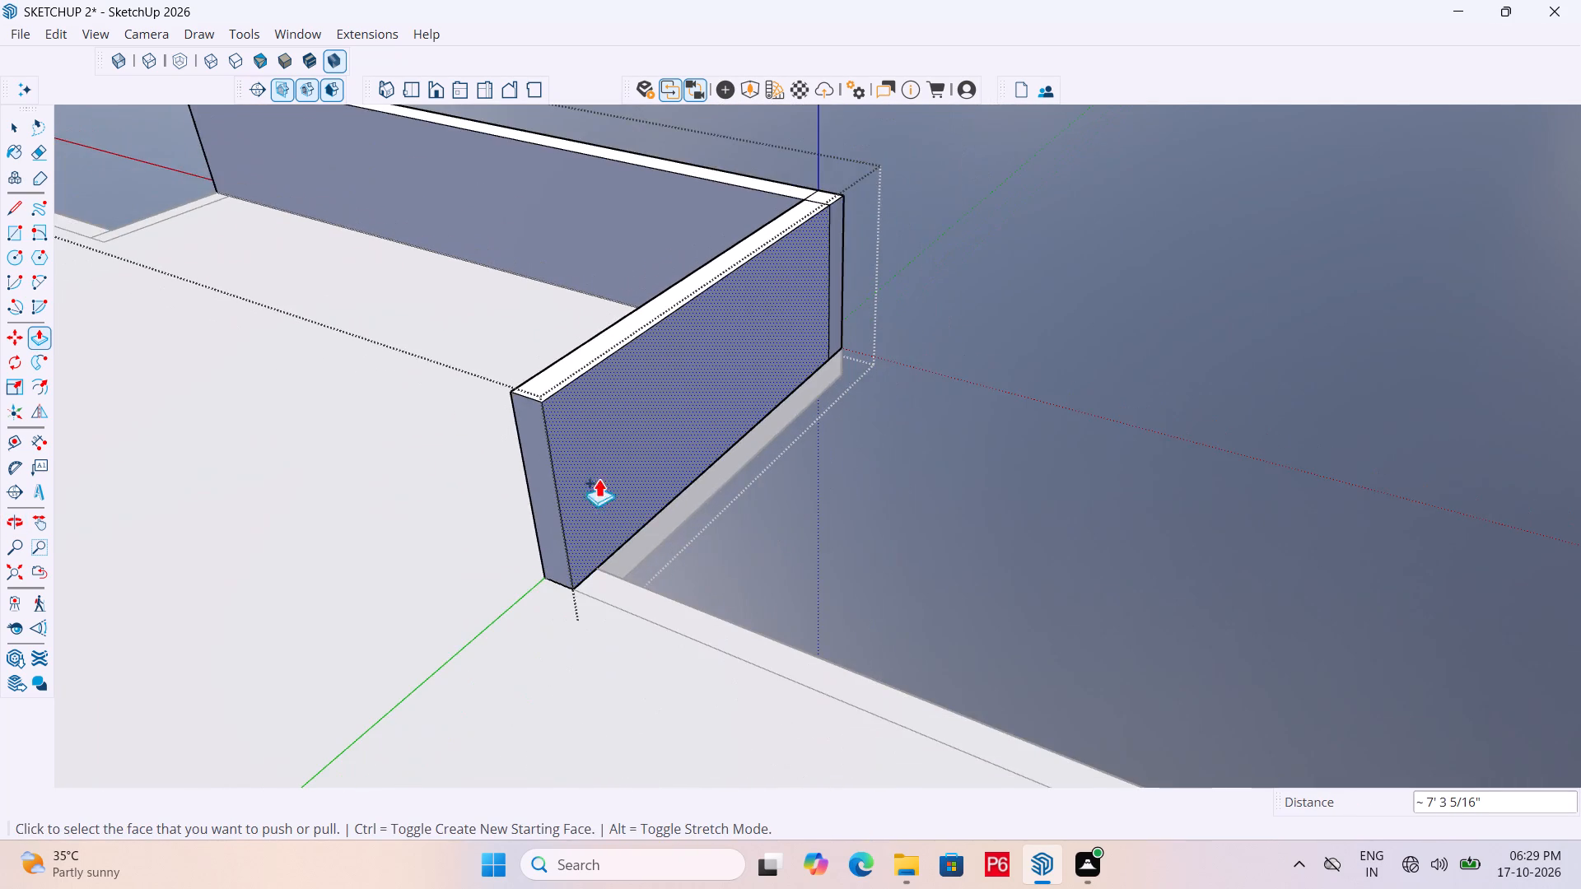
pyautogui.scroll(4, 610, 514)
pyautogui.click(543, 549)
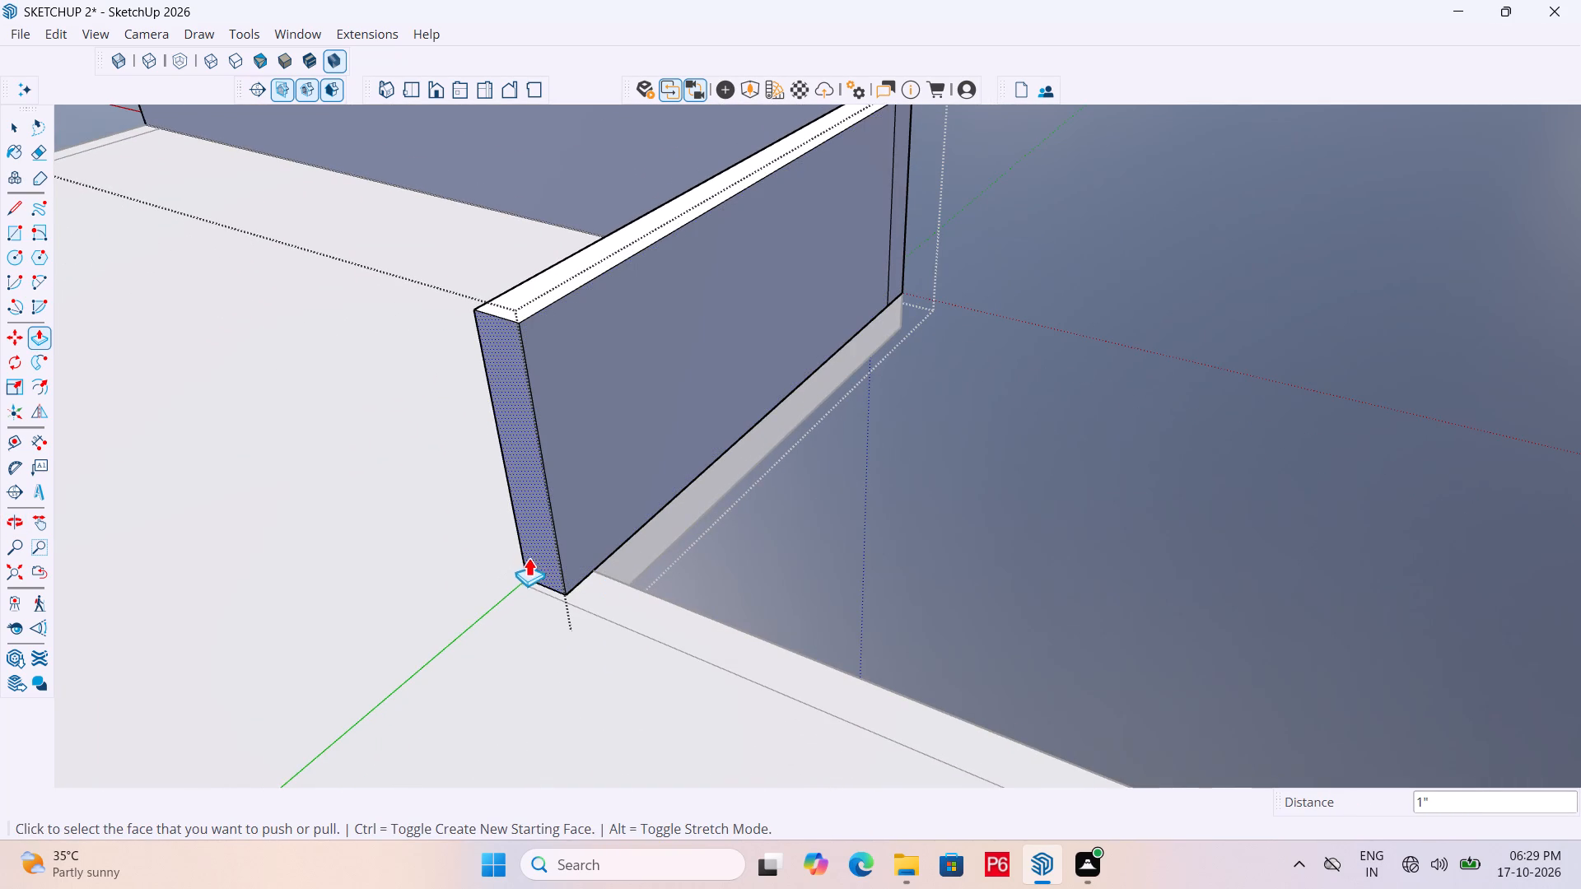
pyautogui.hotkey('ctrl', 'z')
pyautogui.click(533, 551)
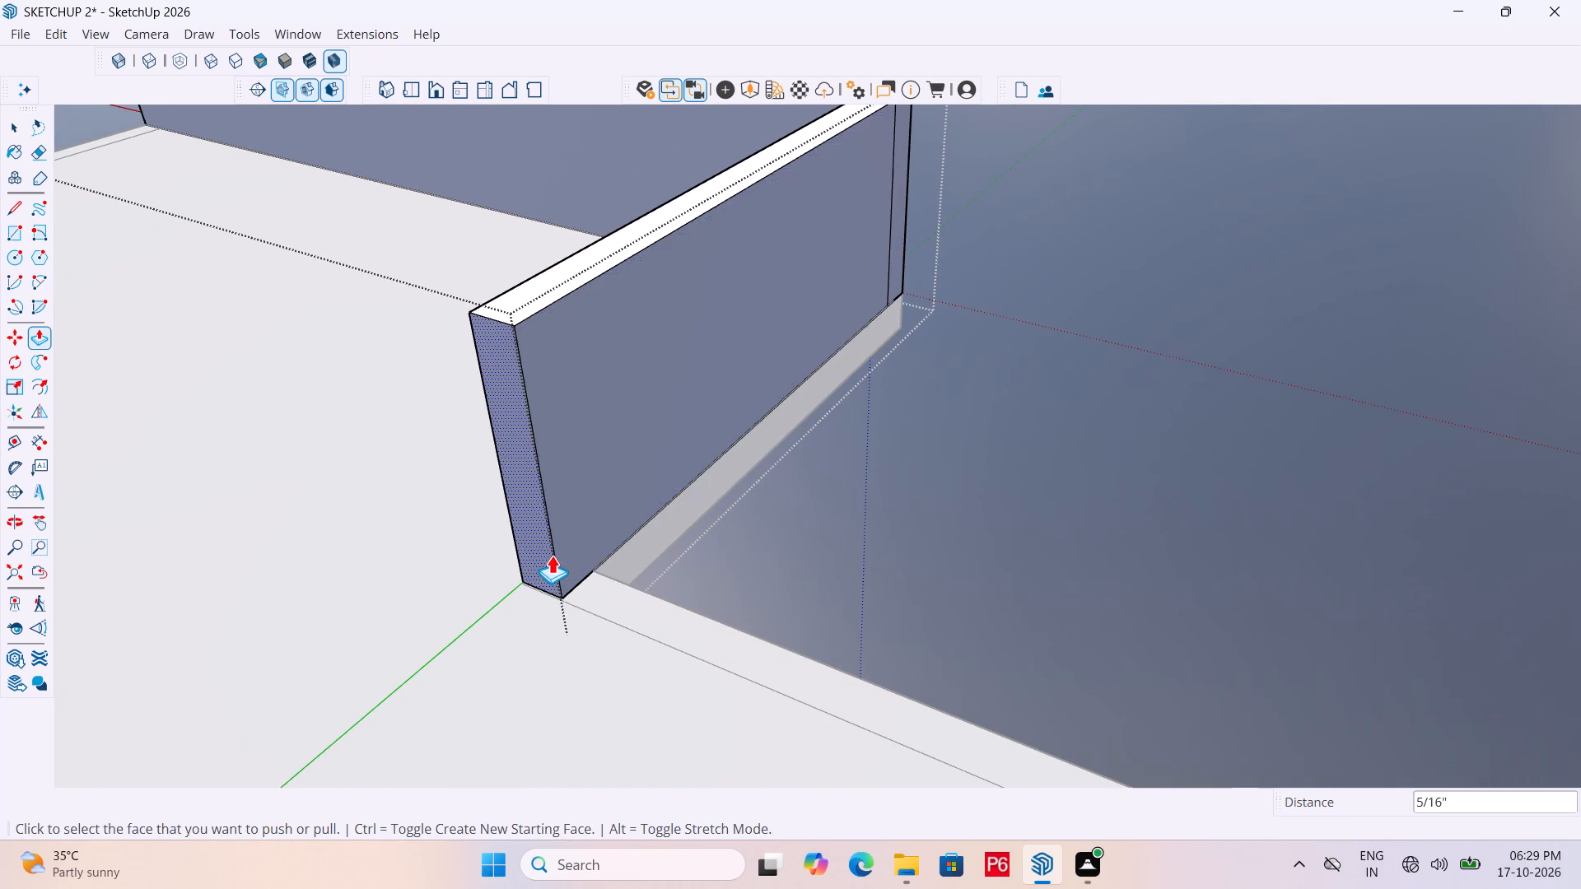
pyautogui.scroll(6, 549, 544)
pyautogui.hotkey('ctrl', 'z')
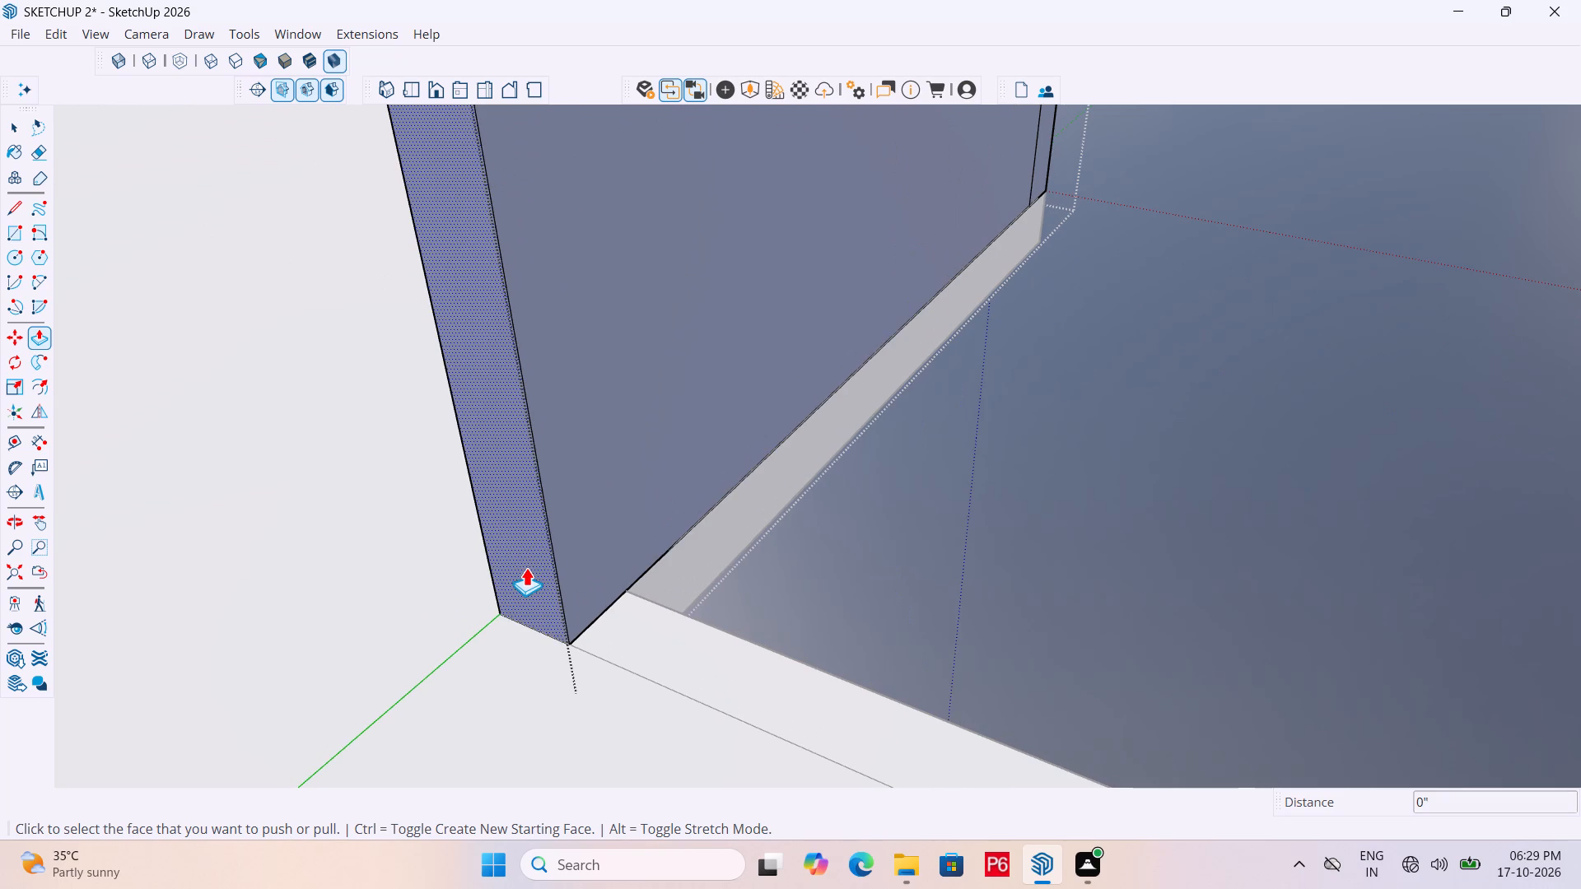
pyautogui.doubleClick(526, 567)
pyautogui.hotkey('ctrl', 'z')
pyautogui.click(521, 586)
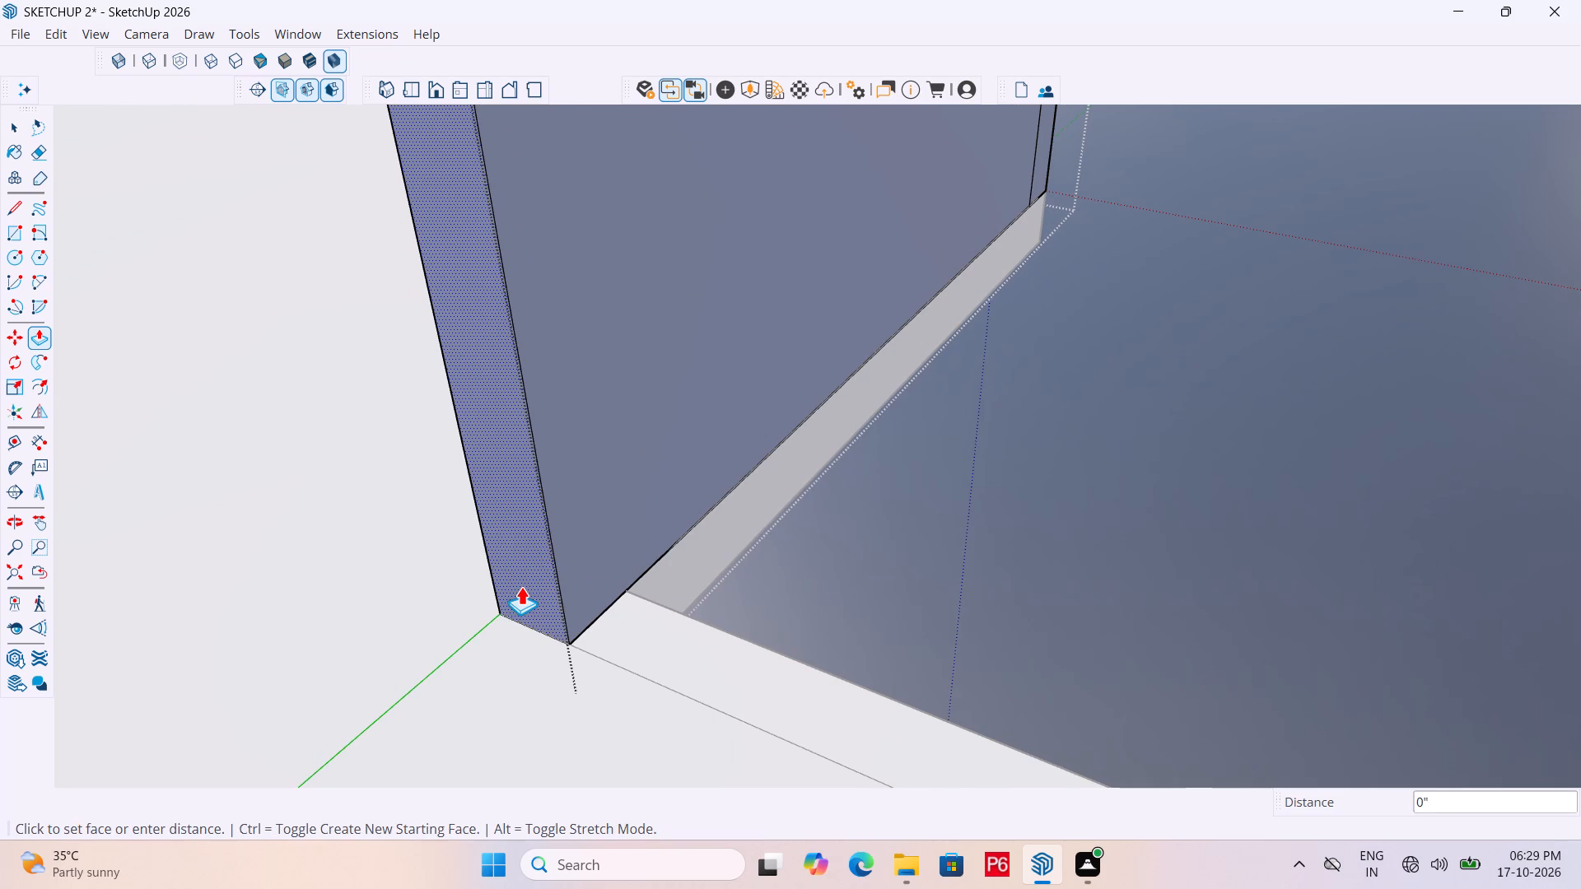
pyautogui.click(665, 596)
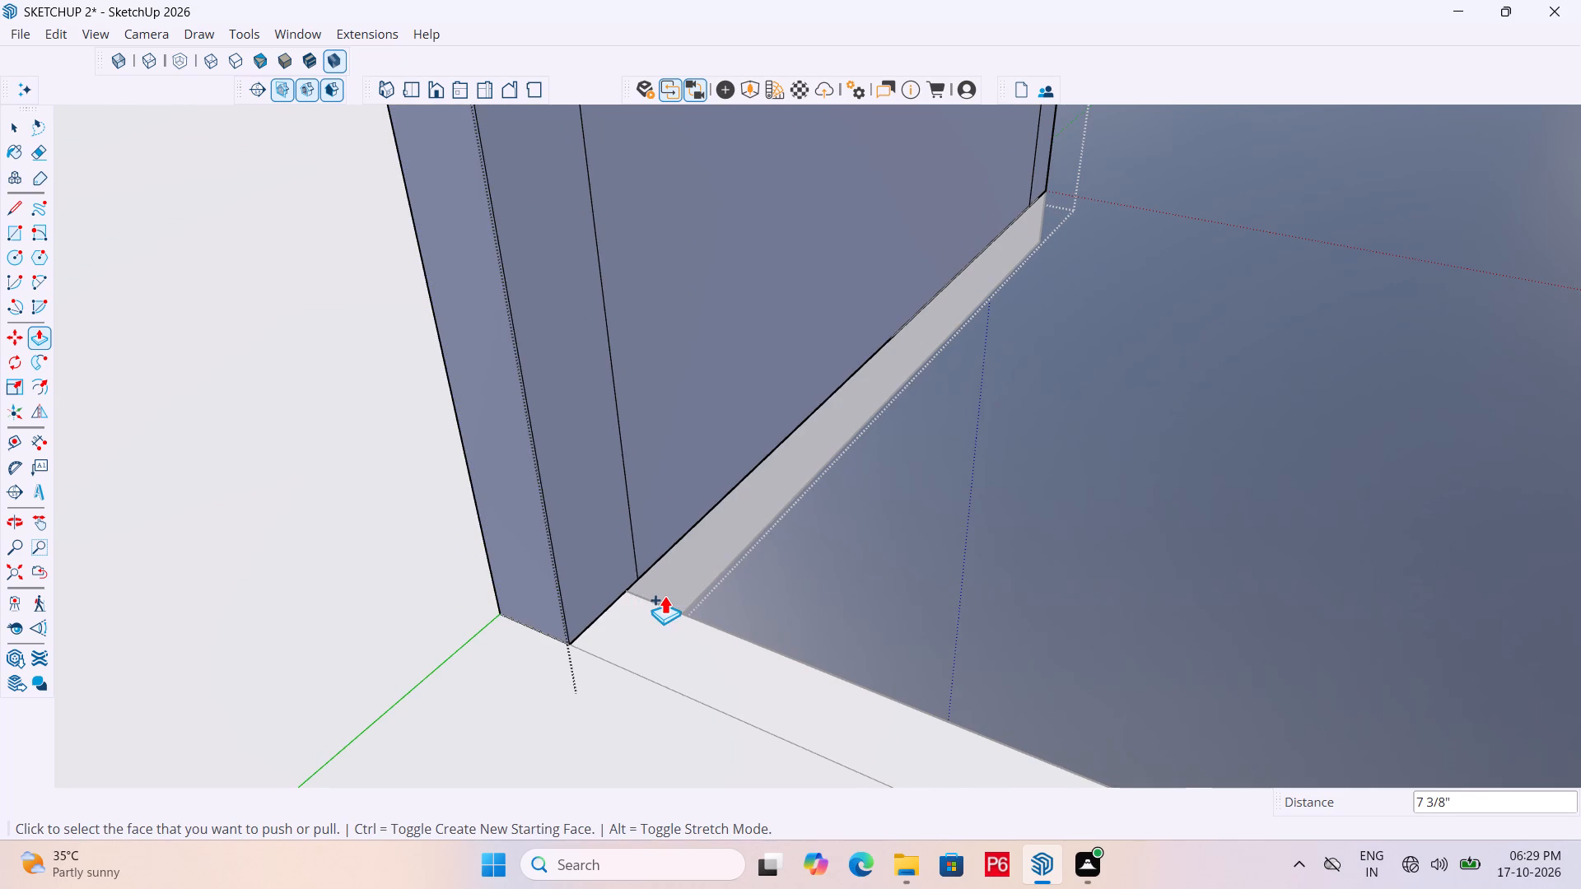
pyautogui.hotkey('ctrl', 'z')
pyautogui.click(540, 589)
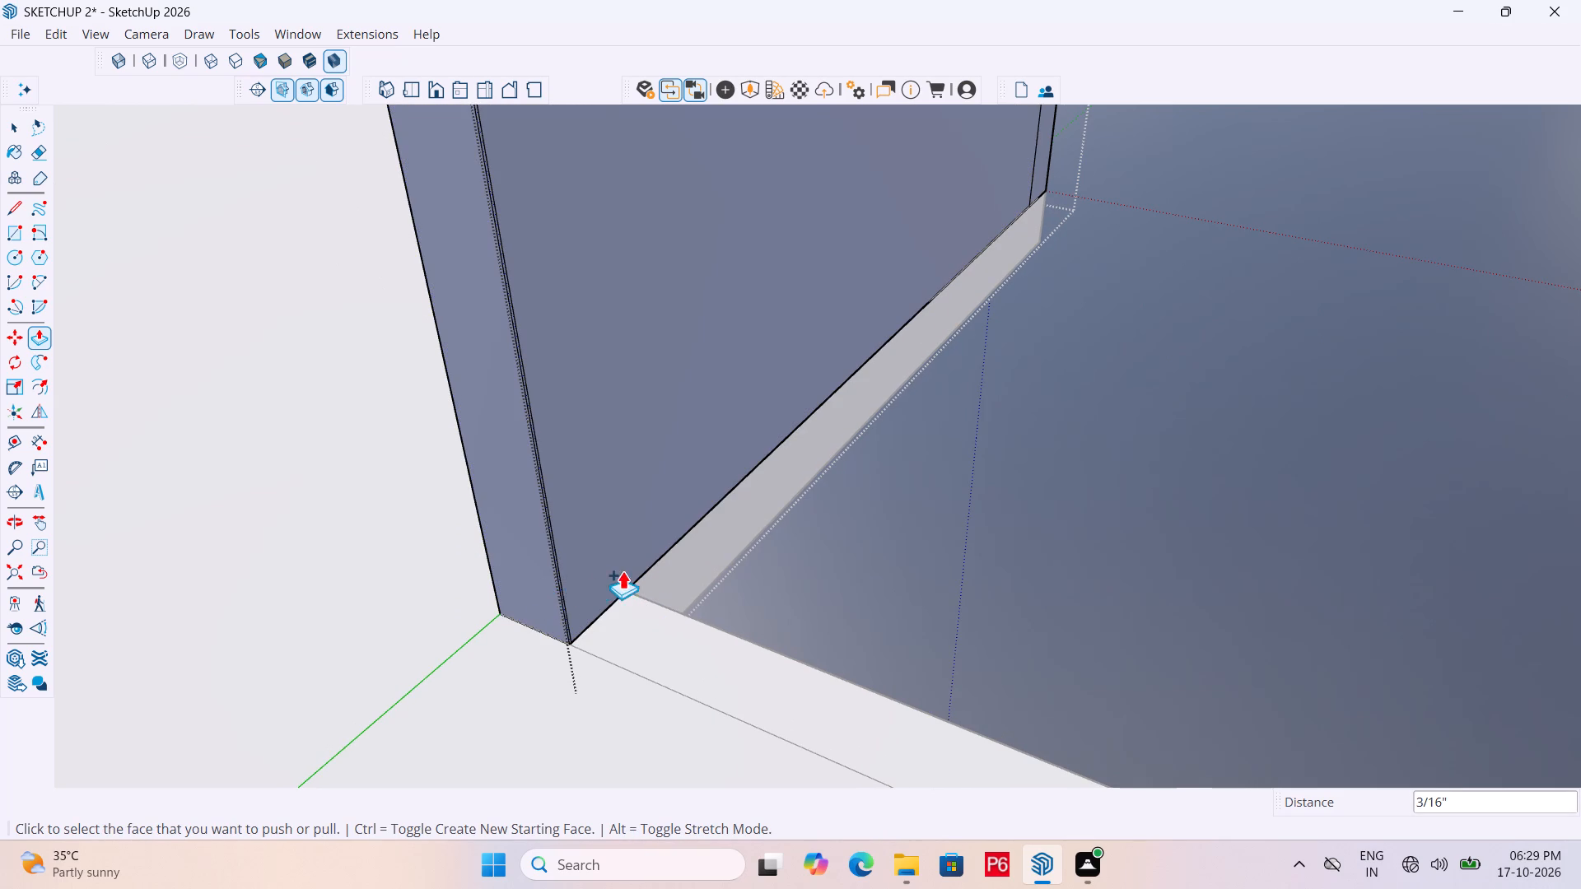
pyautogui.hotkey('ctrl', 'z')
# Add a 6" section at the return wall's end and pull its side about 10' along the adjoining edge to the roof corner.
pyautogui.click(535, 593)
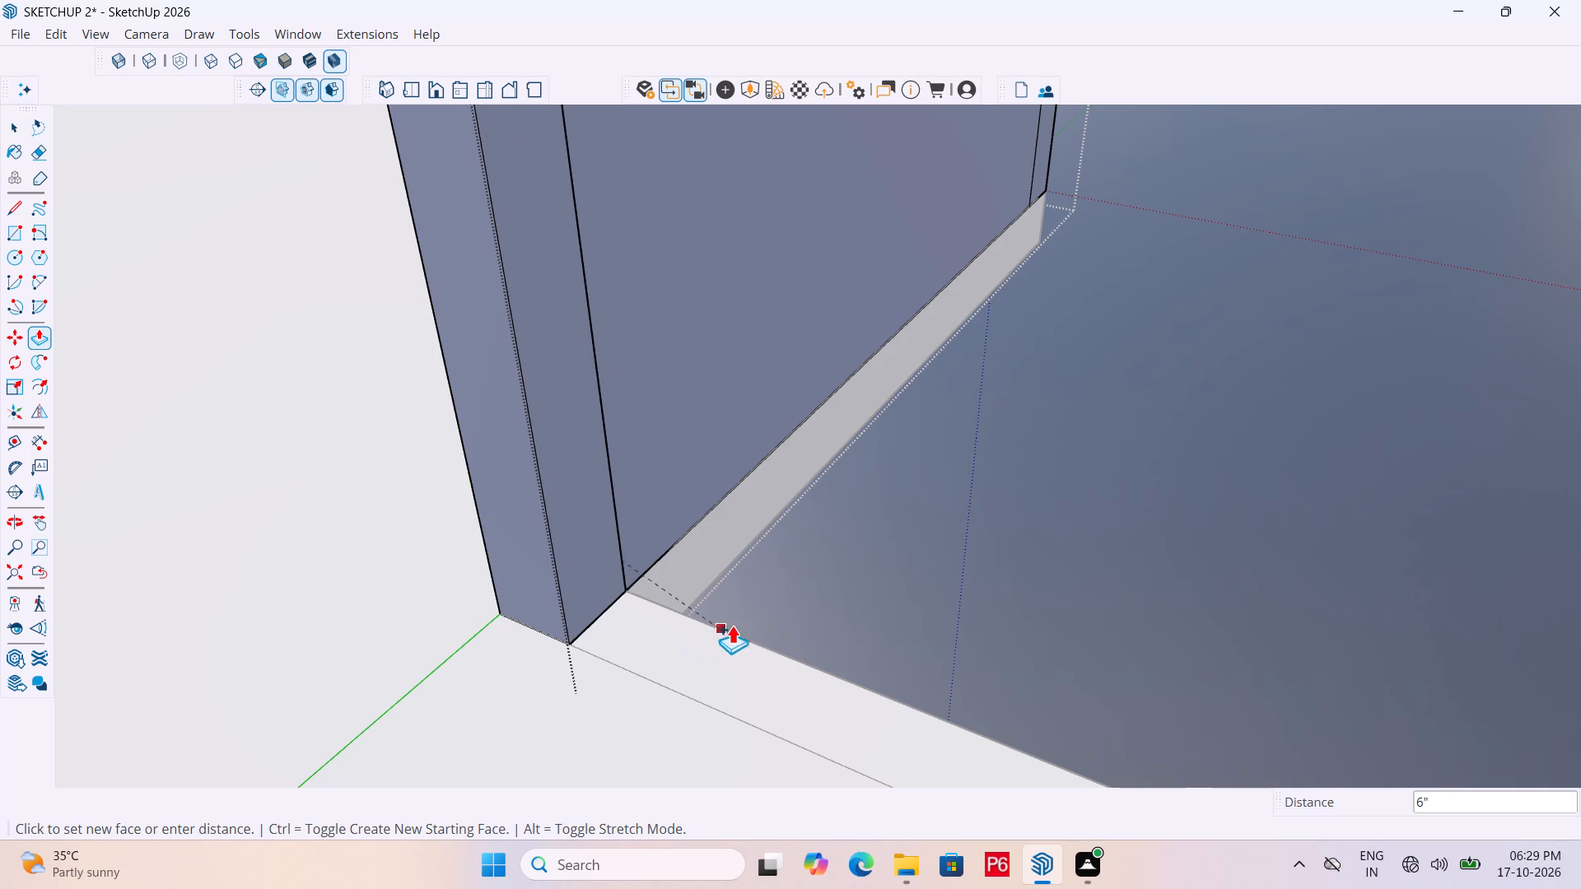
pyautogui.doubleClick(783, 656)
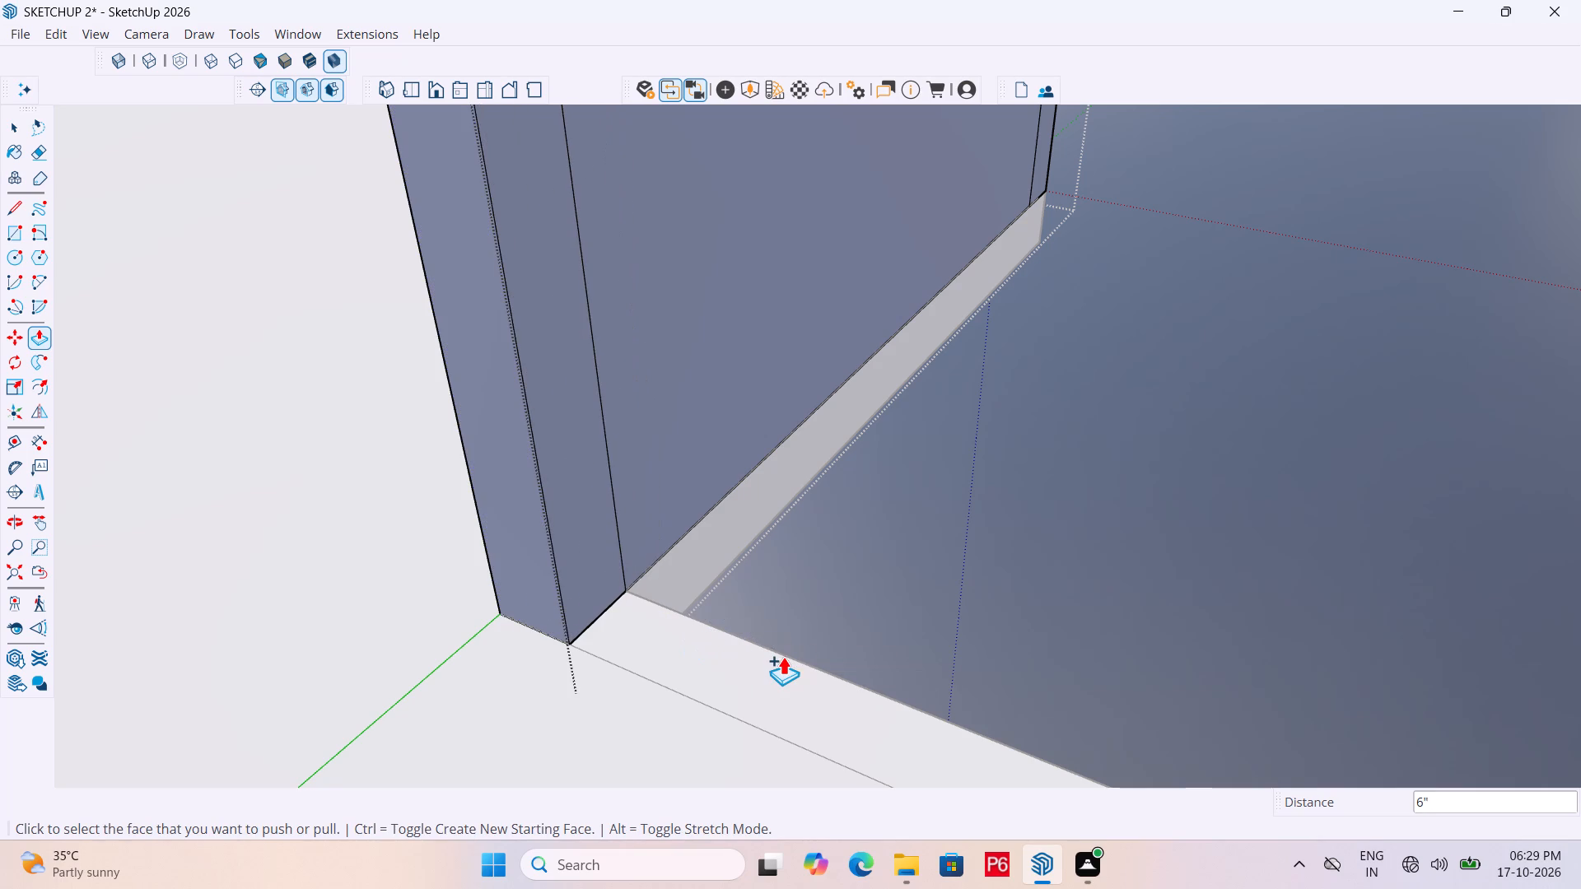
pyautogui.click(599, 583)
pyautogui.keyDown('ctrl'); pyautogui.scroll(-7, 571, 495); pyautogui.keyUp('ctrl')
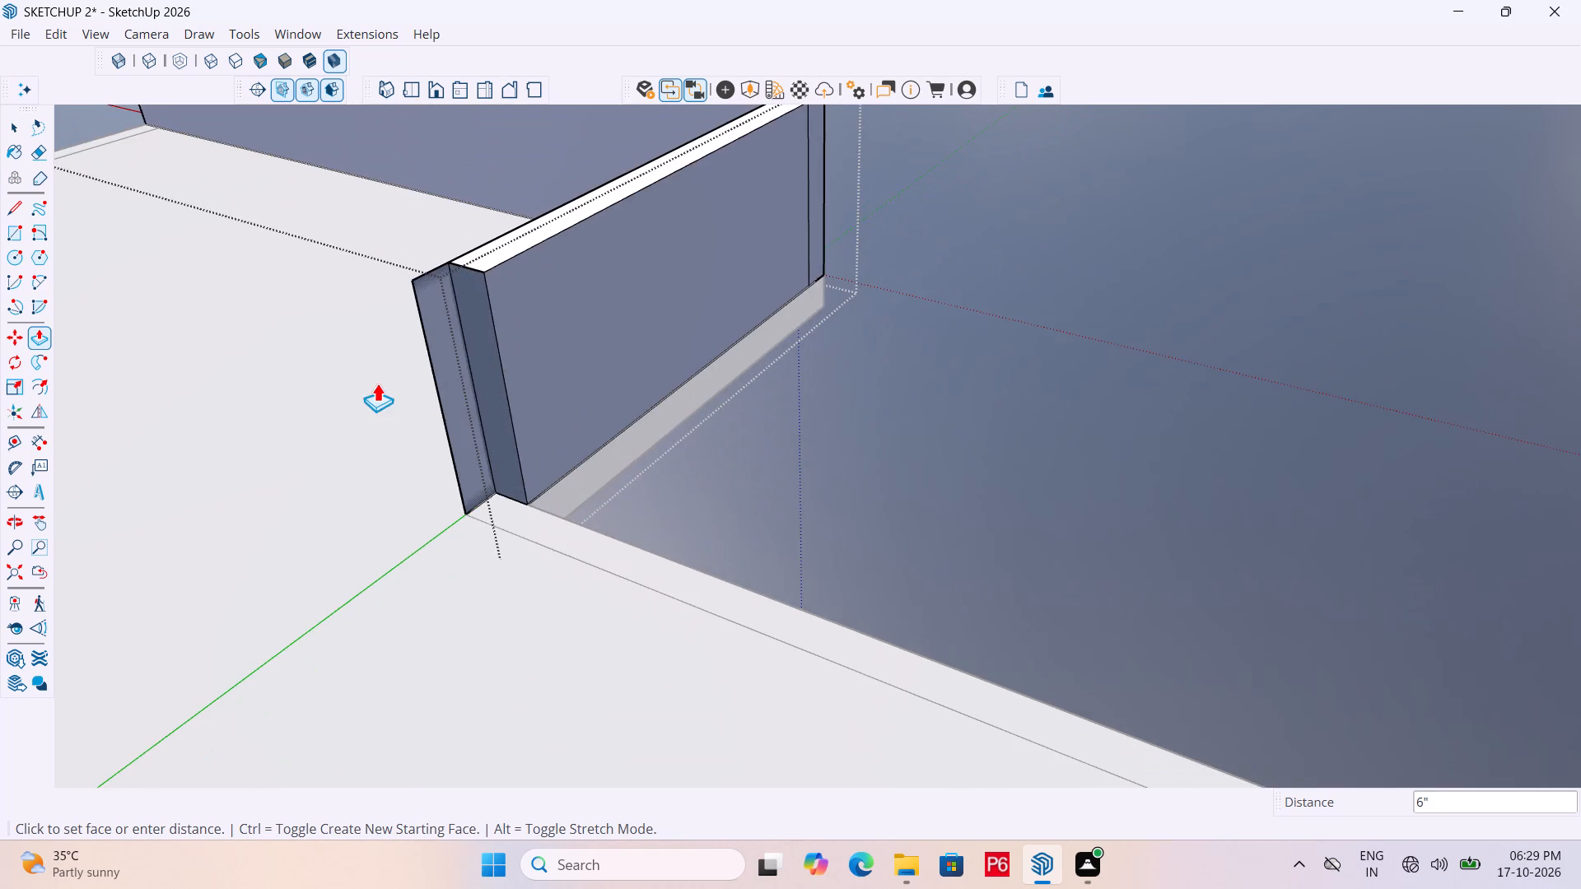
pyautogui.scroll(-7, 564, 379)
pyautogui.scroll(5, 961, 633)
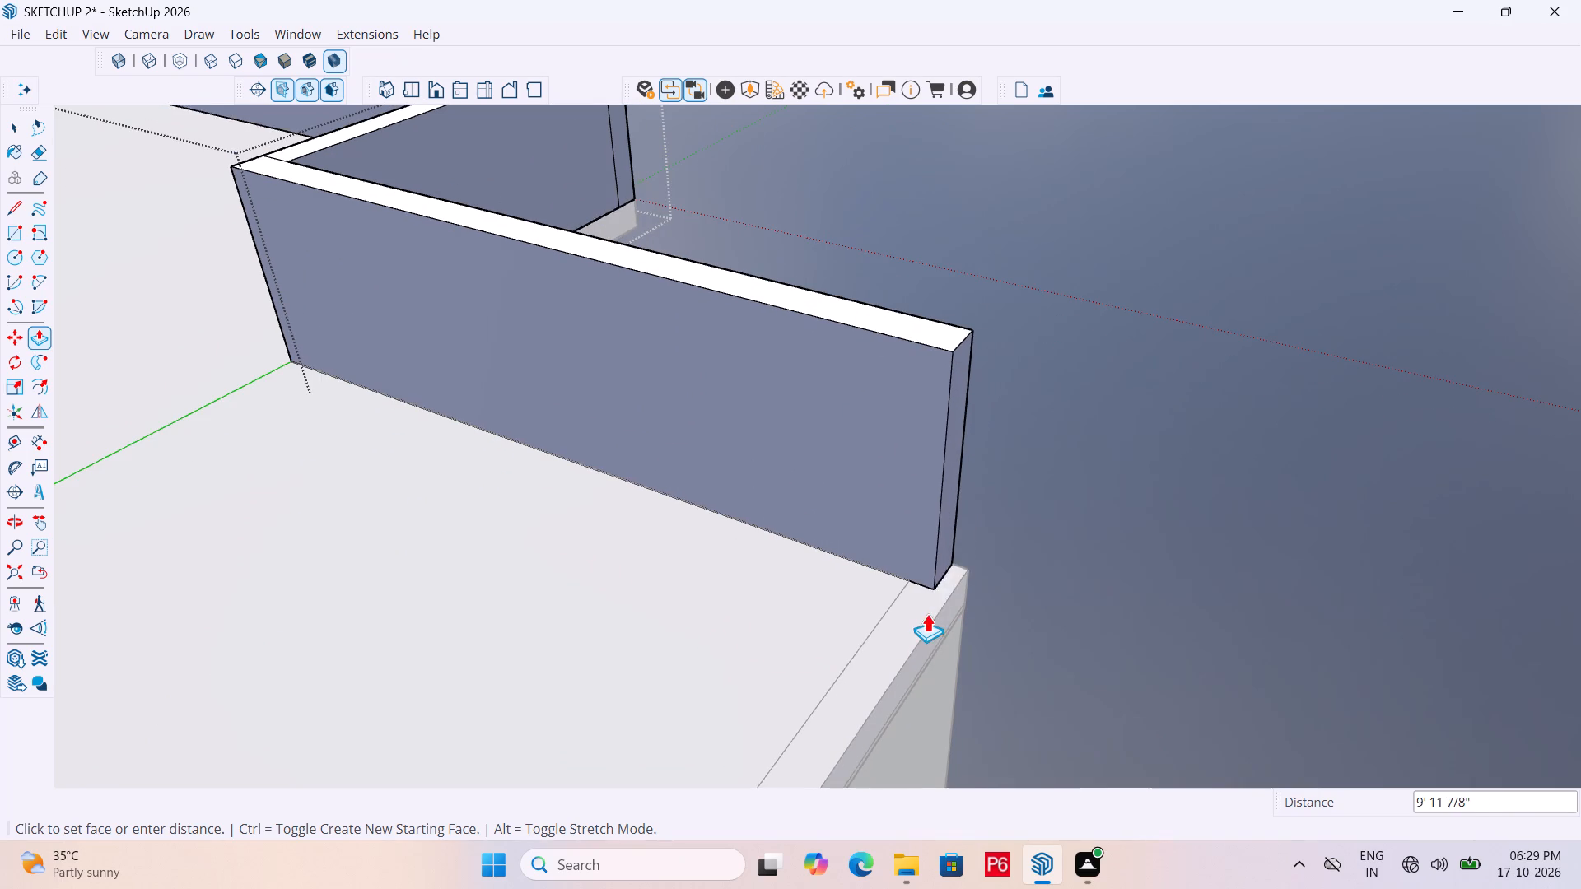
pyautogui.click(935, 617)
# Add a 6" section at the parapet wall's end and pull its side about 14' 7 1/2" along the adjoining roof edge.
pyautogui.scroll(5, 964, 547)
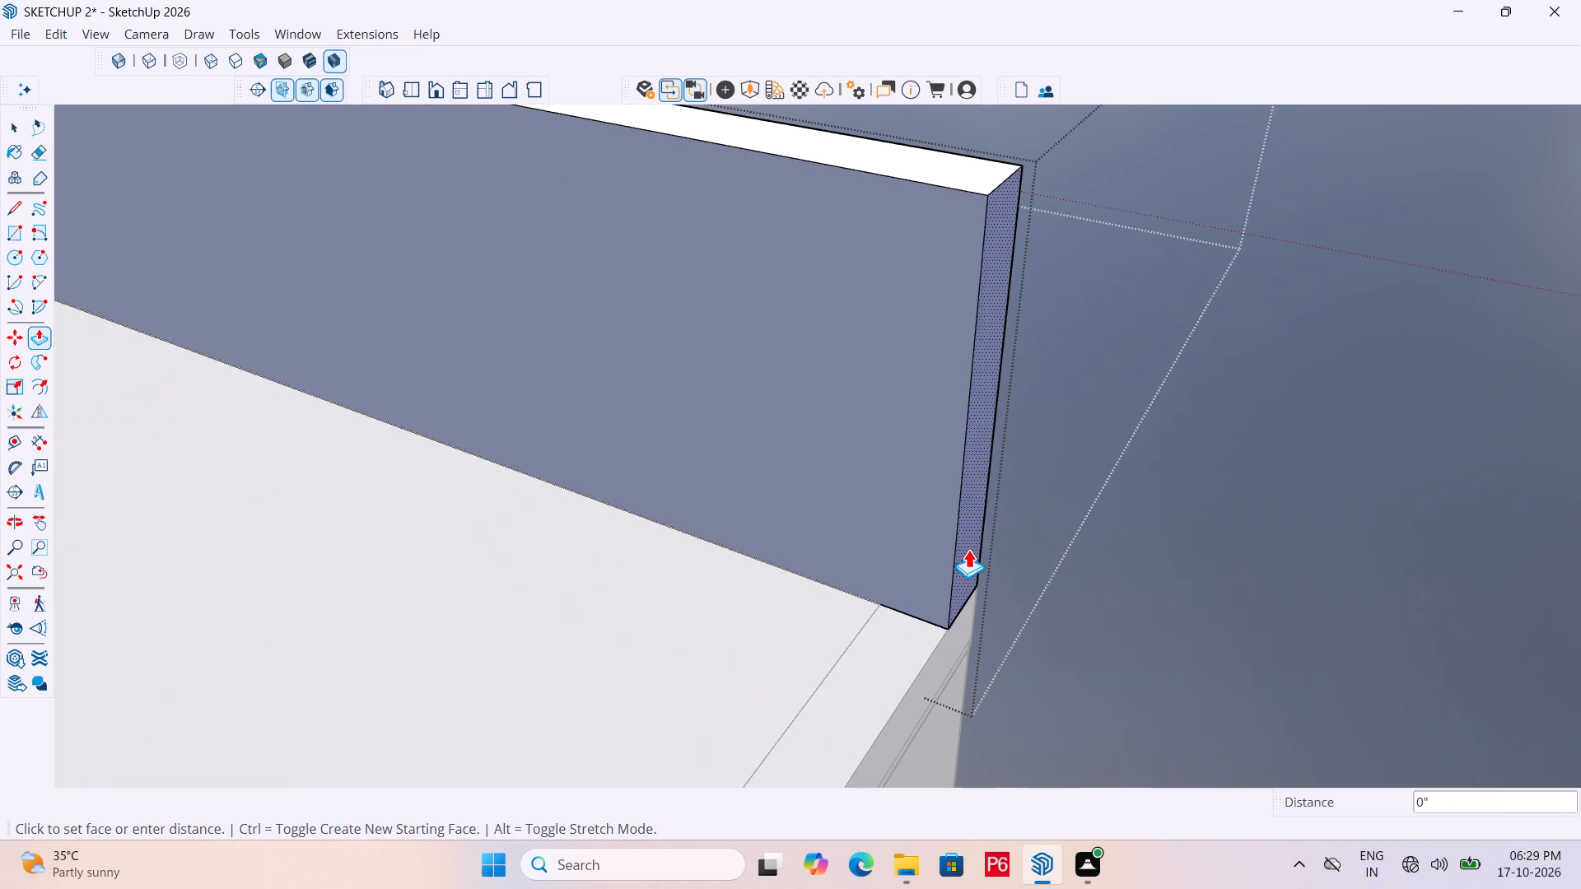
pyautogui.click(968, 549)
pyautogui.click(870, 629)
pyautogui.click(913, 531)
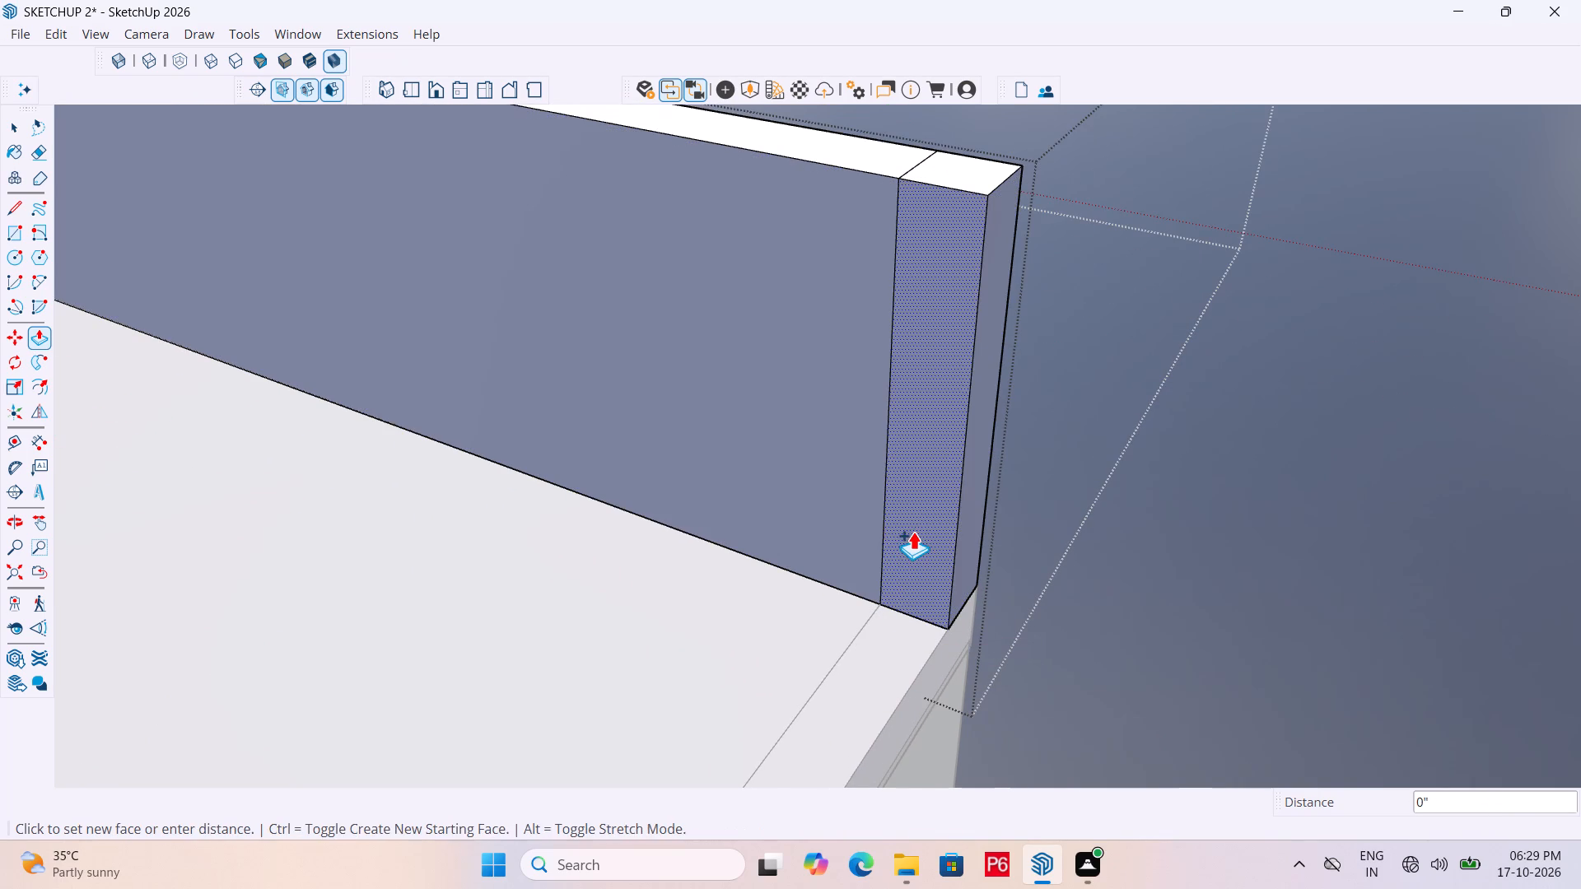
pyautogui.scroll(-7, 902, 458)
pyautogui.scroll(-6, 1068, 276)
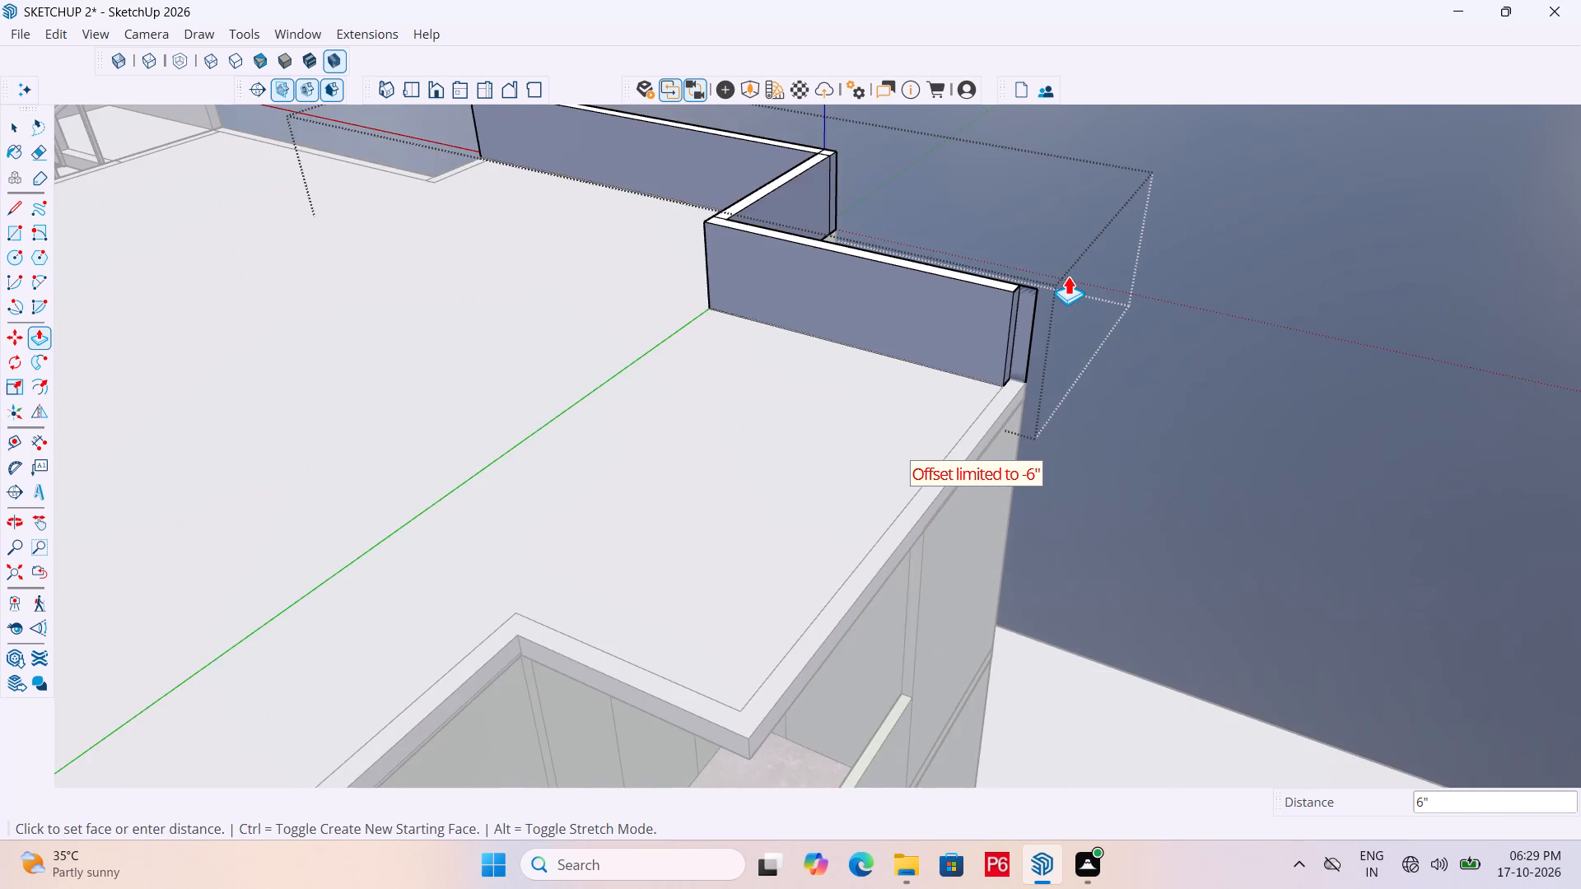
pyautogui.scroll(-4, 1064, 289)
pyautogui.click(845, 591)
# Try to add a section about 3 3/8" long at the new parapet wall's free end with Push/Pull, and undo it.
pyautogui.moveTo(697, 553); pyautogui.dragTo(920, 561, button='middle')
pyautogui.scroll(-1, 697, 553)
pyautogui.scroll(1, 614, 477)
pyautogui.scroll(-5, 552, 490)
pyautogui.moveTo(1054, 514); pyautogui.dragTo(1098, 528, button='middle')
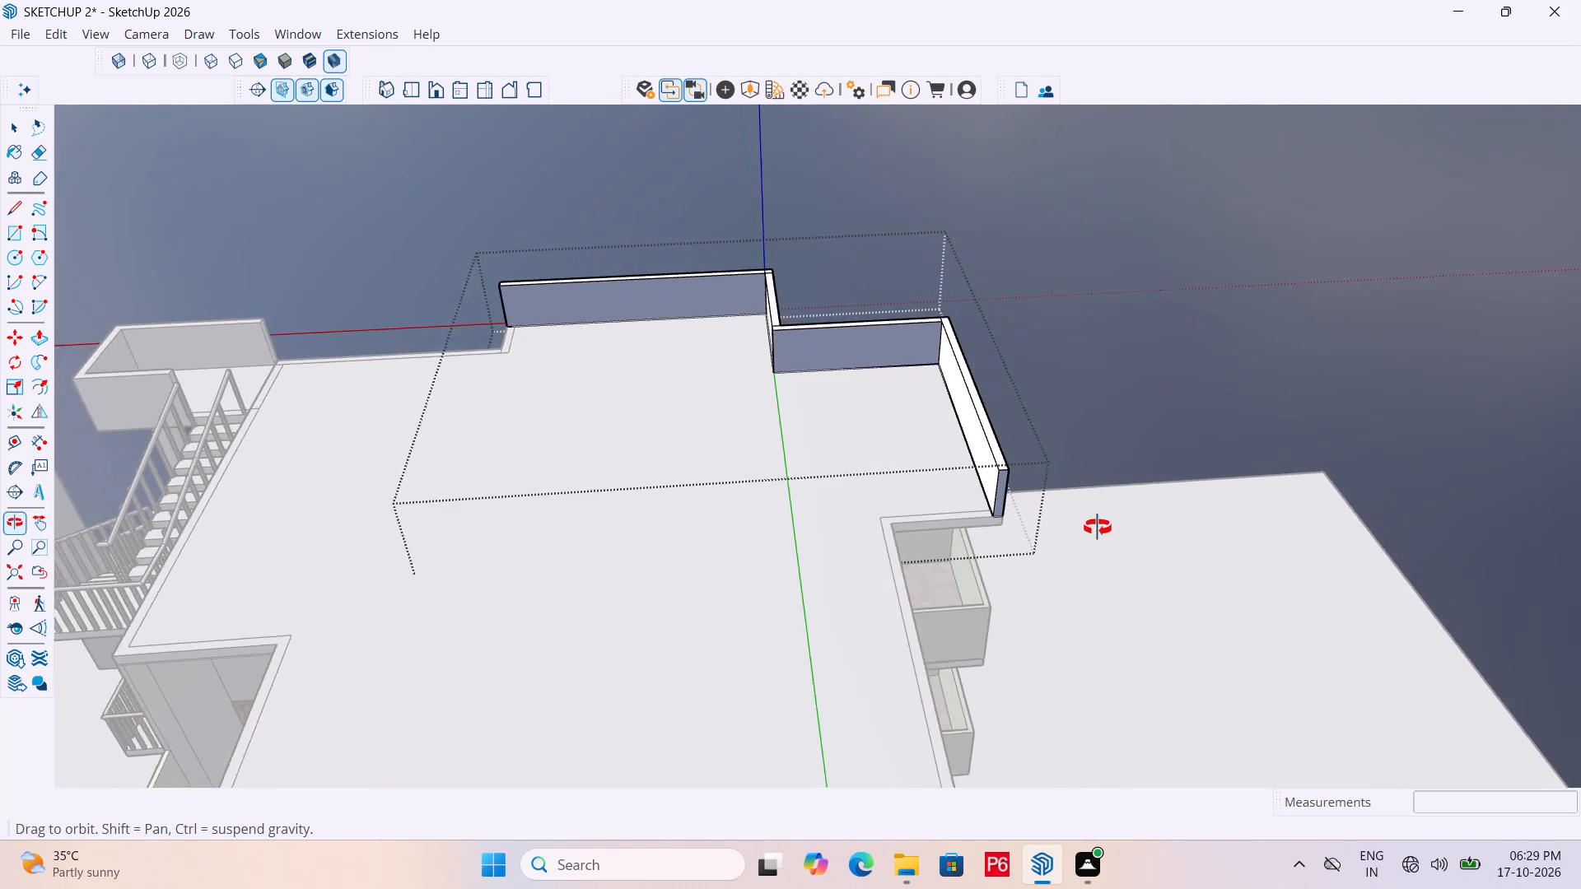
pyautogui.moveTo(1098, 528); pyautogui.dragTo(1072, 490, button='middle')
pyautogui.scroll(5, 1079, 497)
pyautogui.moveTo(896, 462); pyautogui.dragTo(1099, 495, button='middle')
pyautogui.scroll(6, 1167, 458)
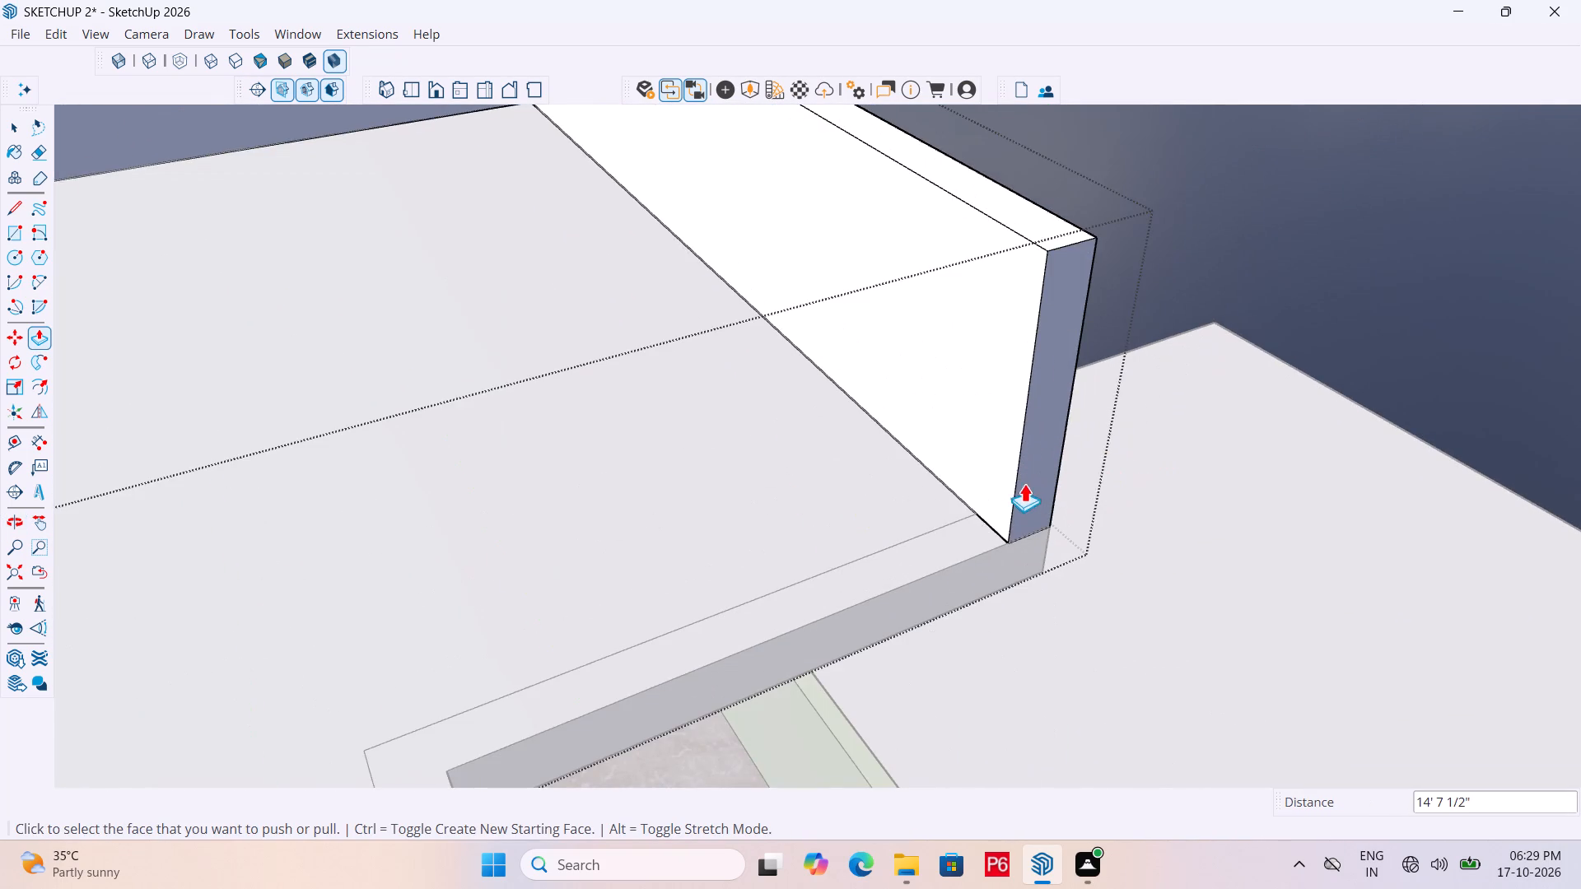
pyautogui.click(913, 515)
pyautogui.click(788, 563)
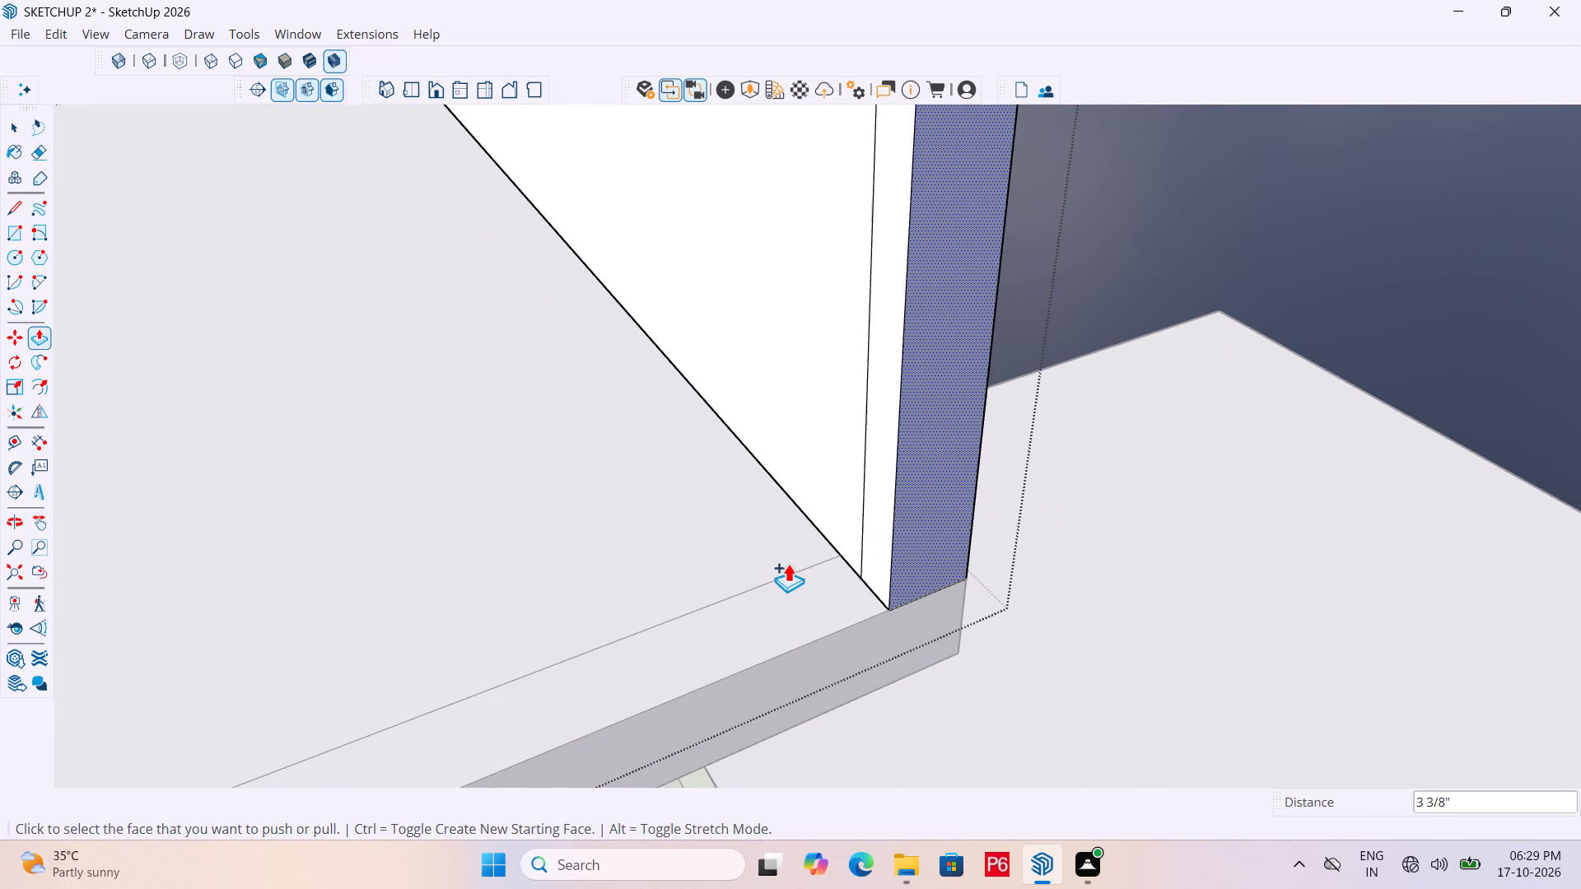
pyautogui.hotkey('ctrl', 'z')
# Add a section about 6" long at the parapet wall's free end and pull its inner side about 5' 9" along the roof notch.
pyautogui.click(935, 539)
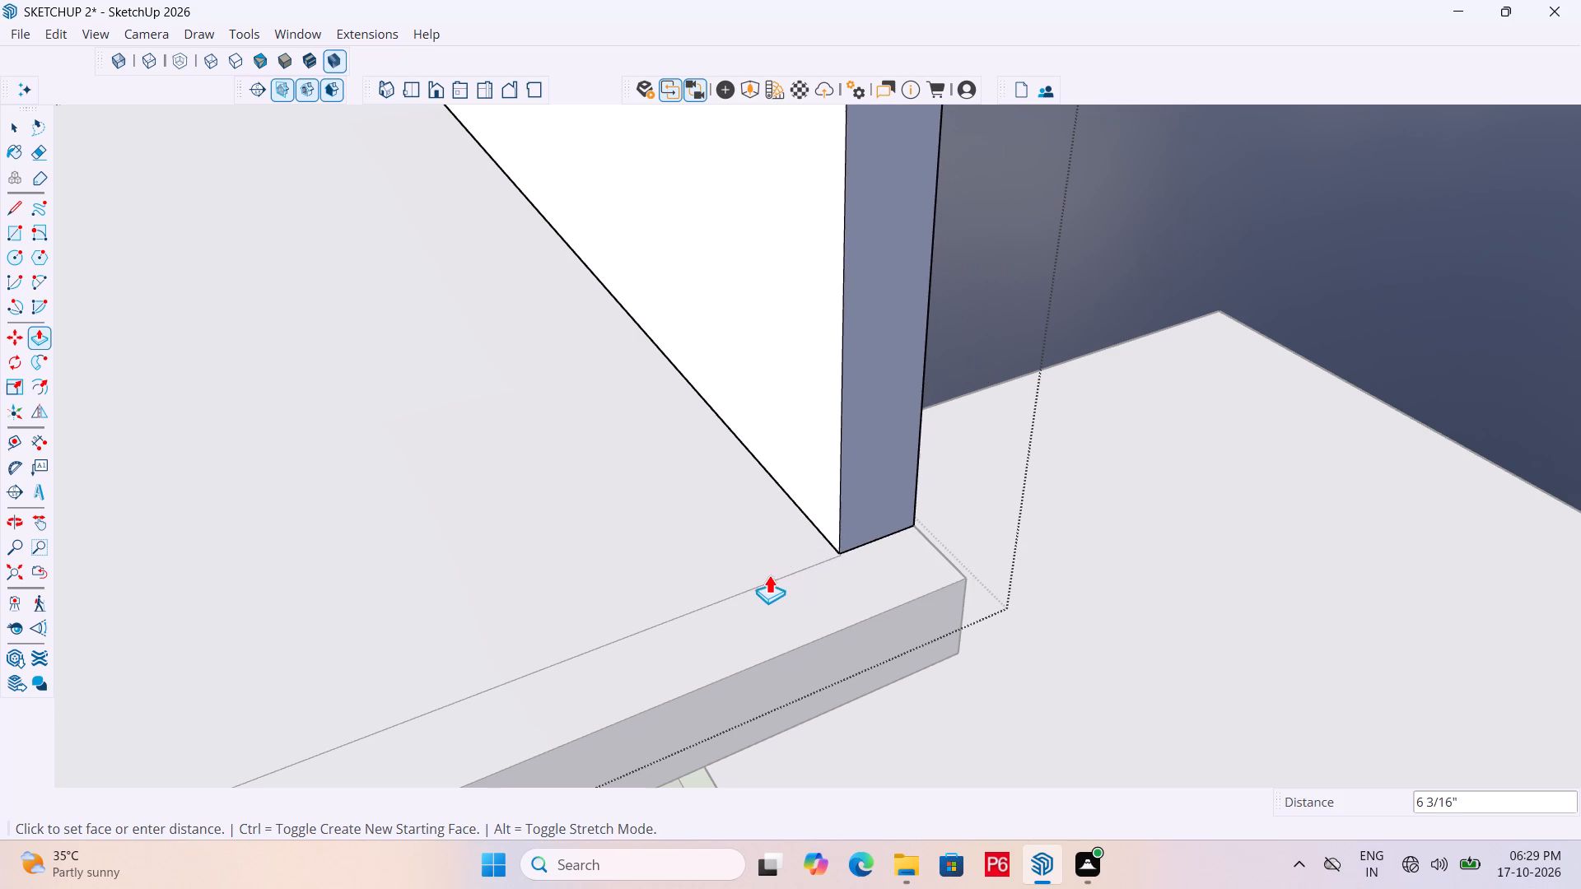
pyautogui.click(790, 564)
pyautogui.click(884, 514)
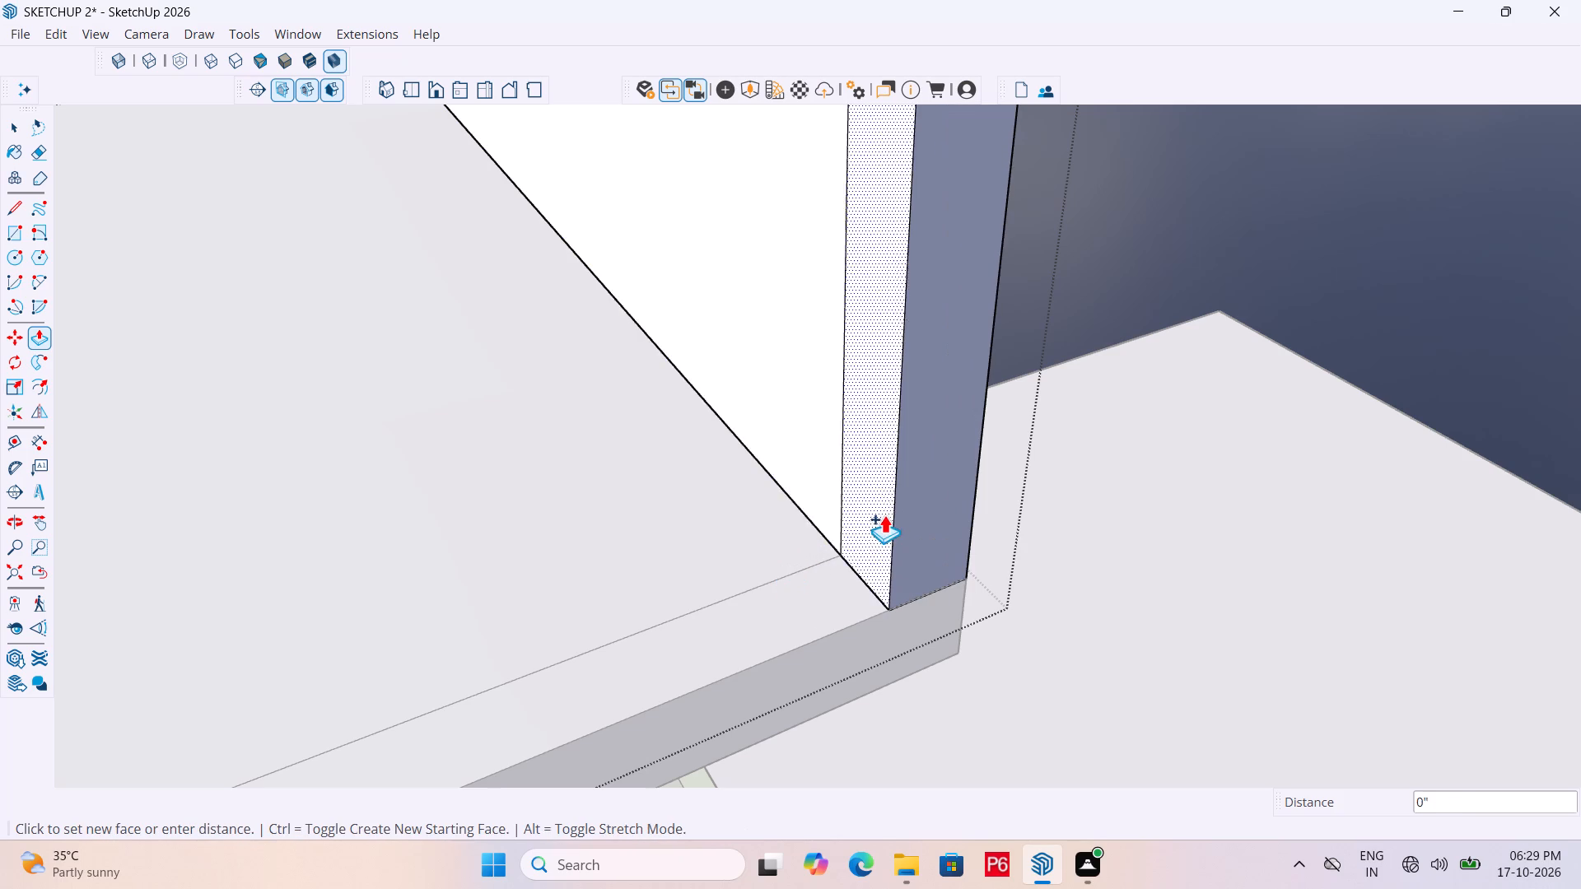
pyautogui.scroll(-6, 1067, 465)
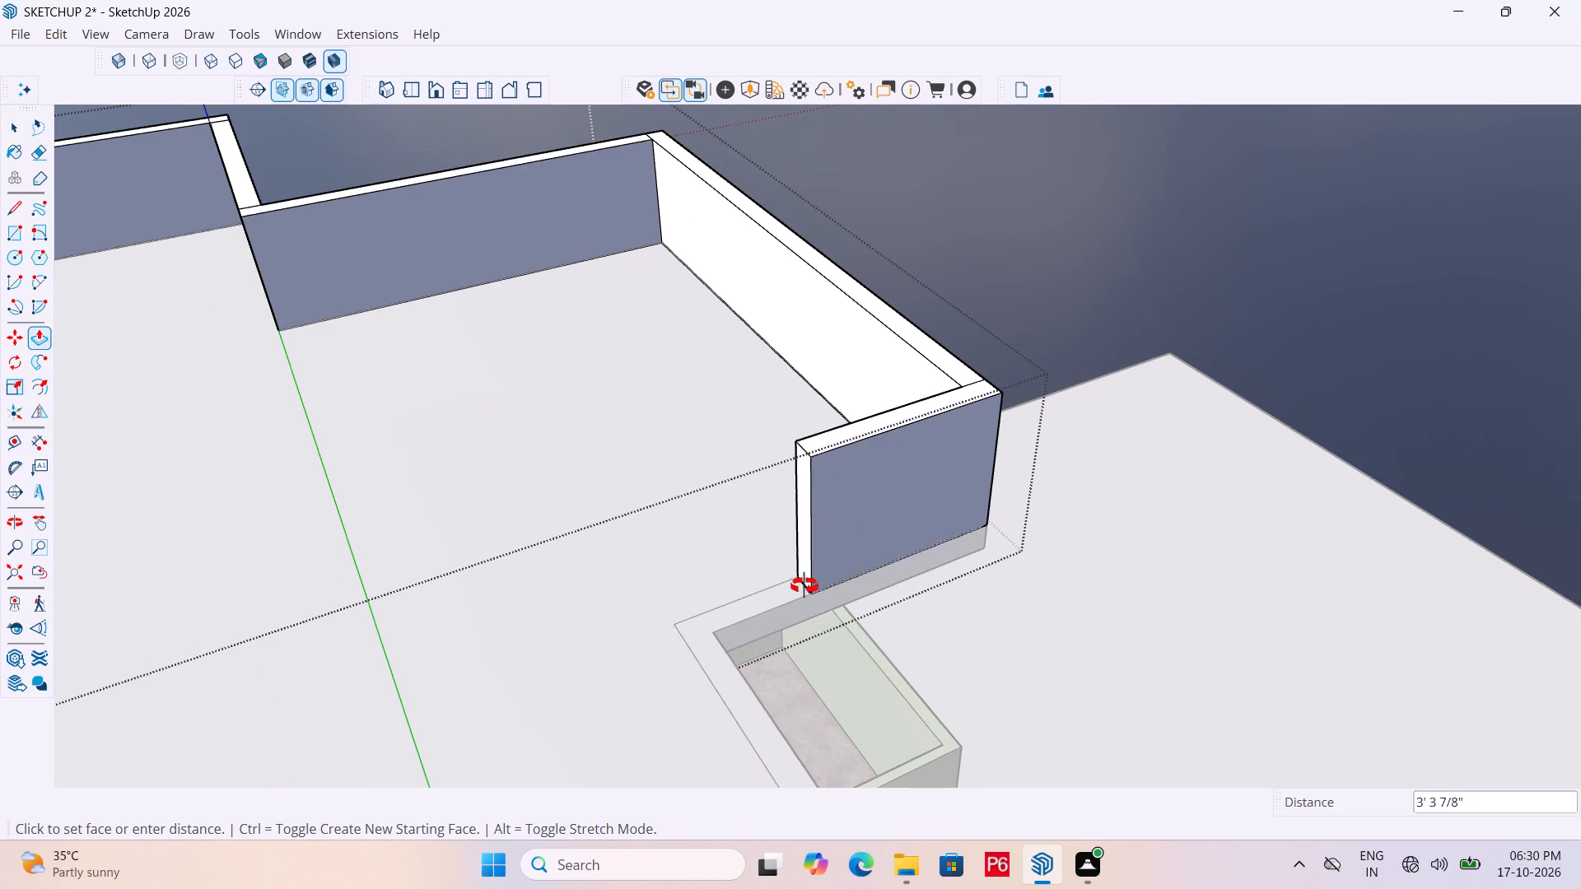
pyautogui.moveTo(807, 586); pyautogui.dragTo(644, 576, button='middle')
pyautogui.scroll(2, 484, 553)
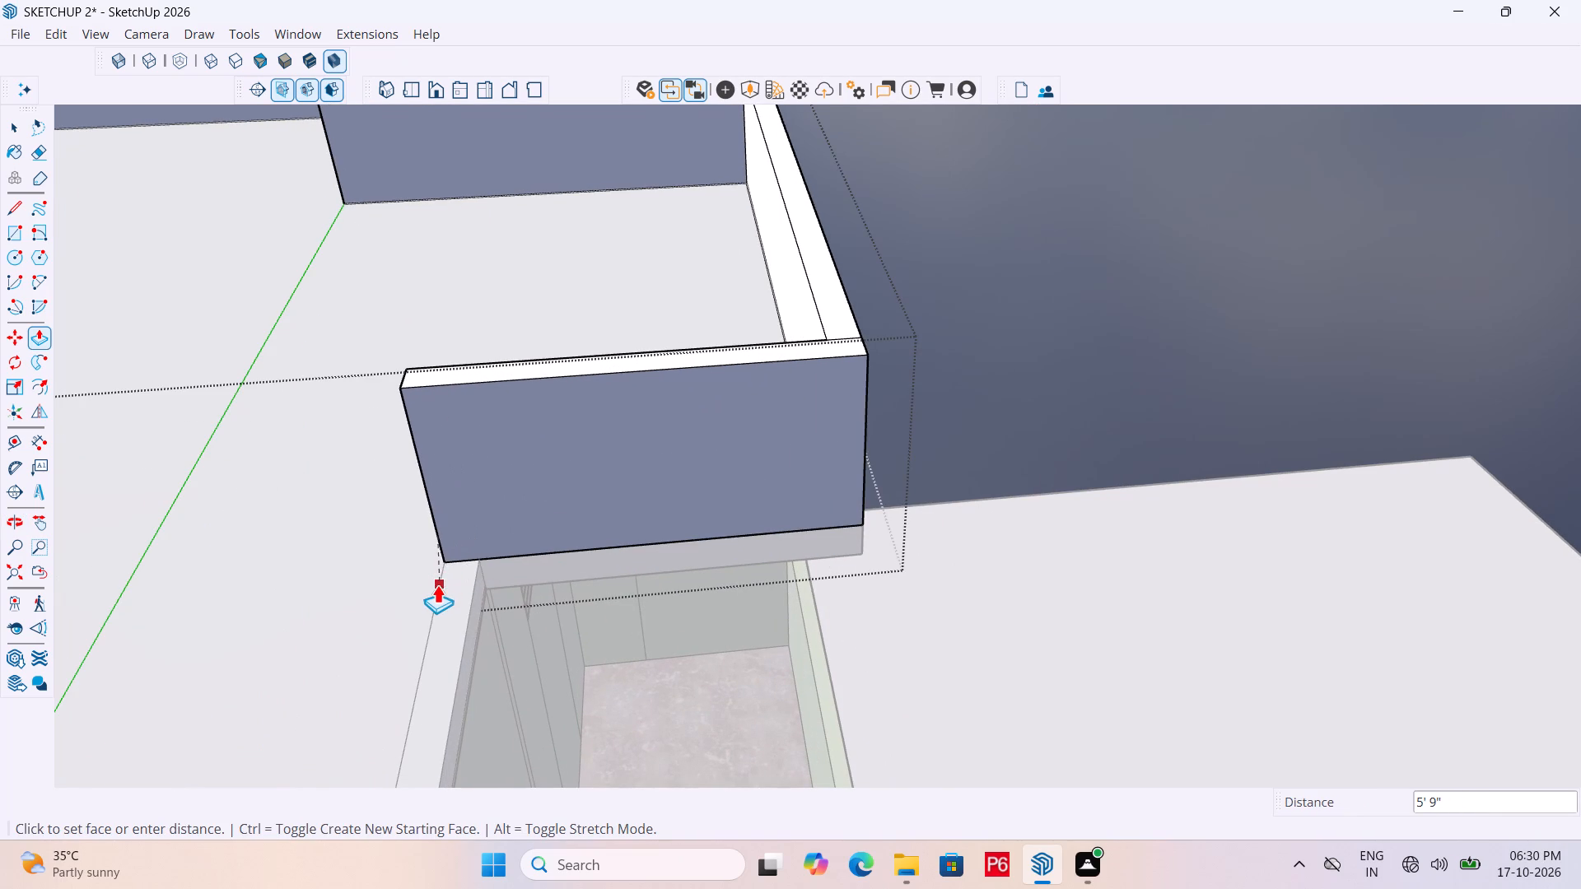
pyautogui.moveTo(436, 598); pyautogui.dragTo(592, 561, button='middle')
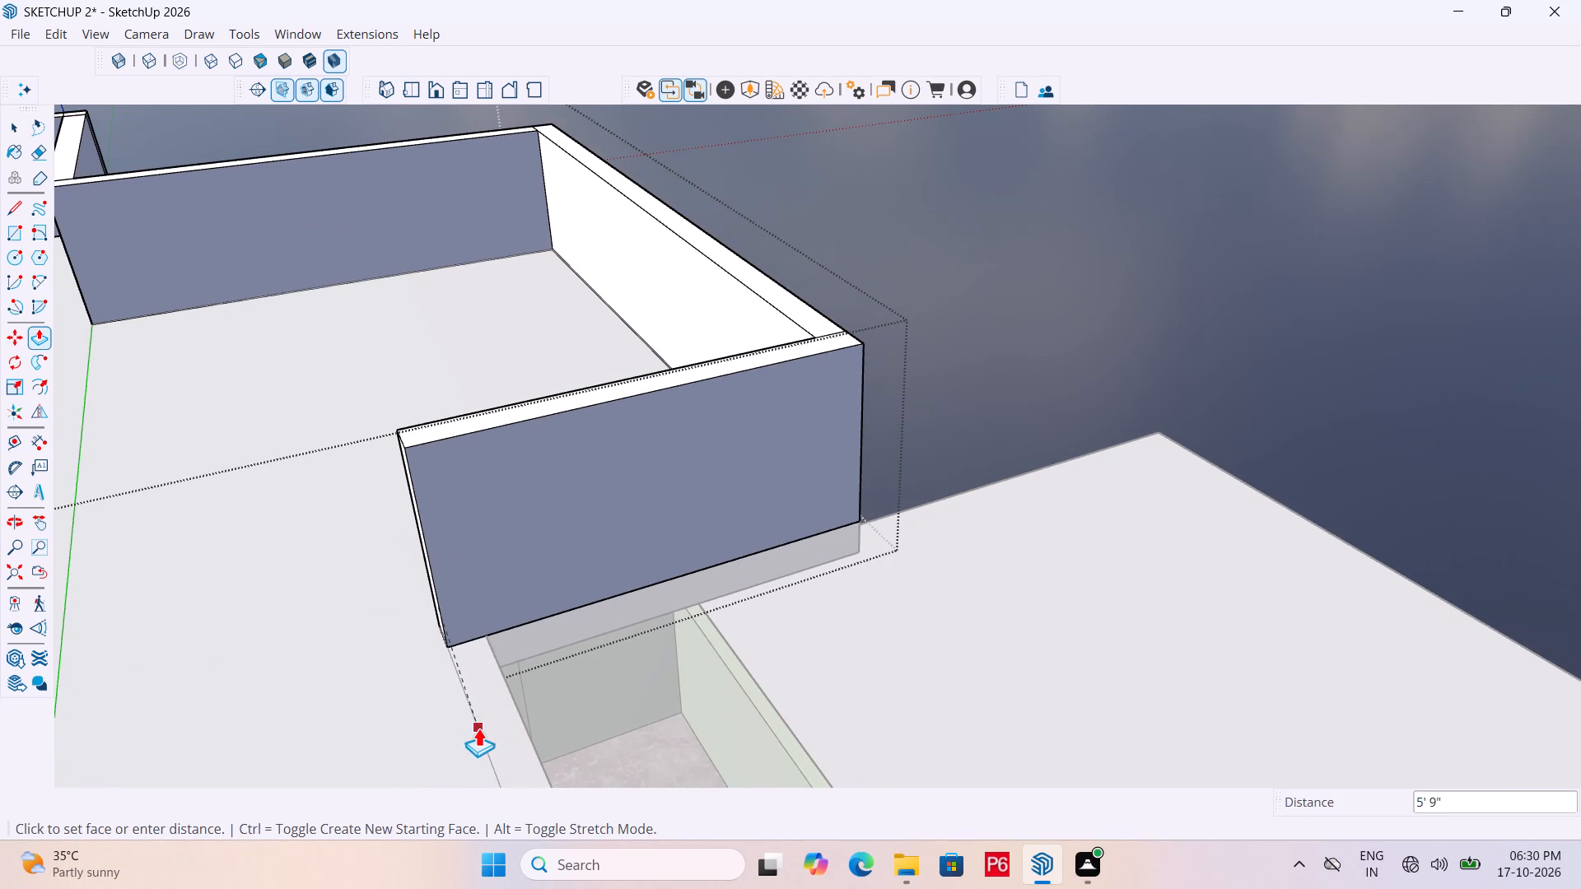
pyautogui.moveTo(478, 728); pyautogui.dragTo(479, 720)
pyautogui.moveTo(441, 578); pyautogui.dragTo(610, 552, button='middle')
pyautogui.click(501, 636)
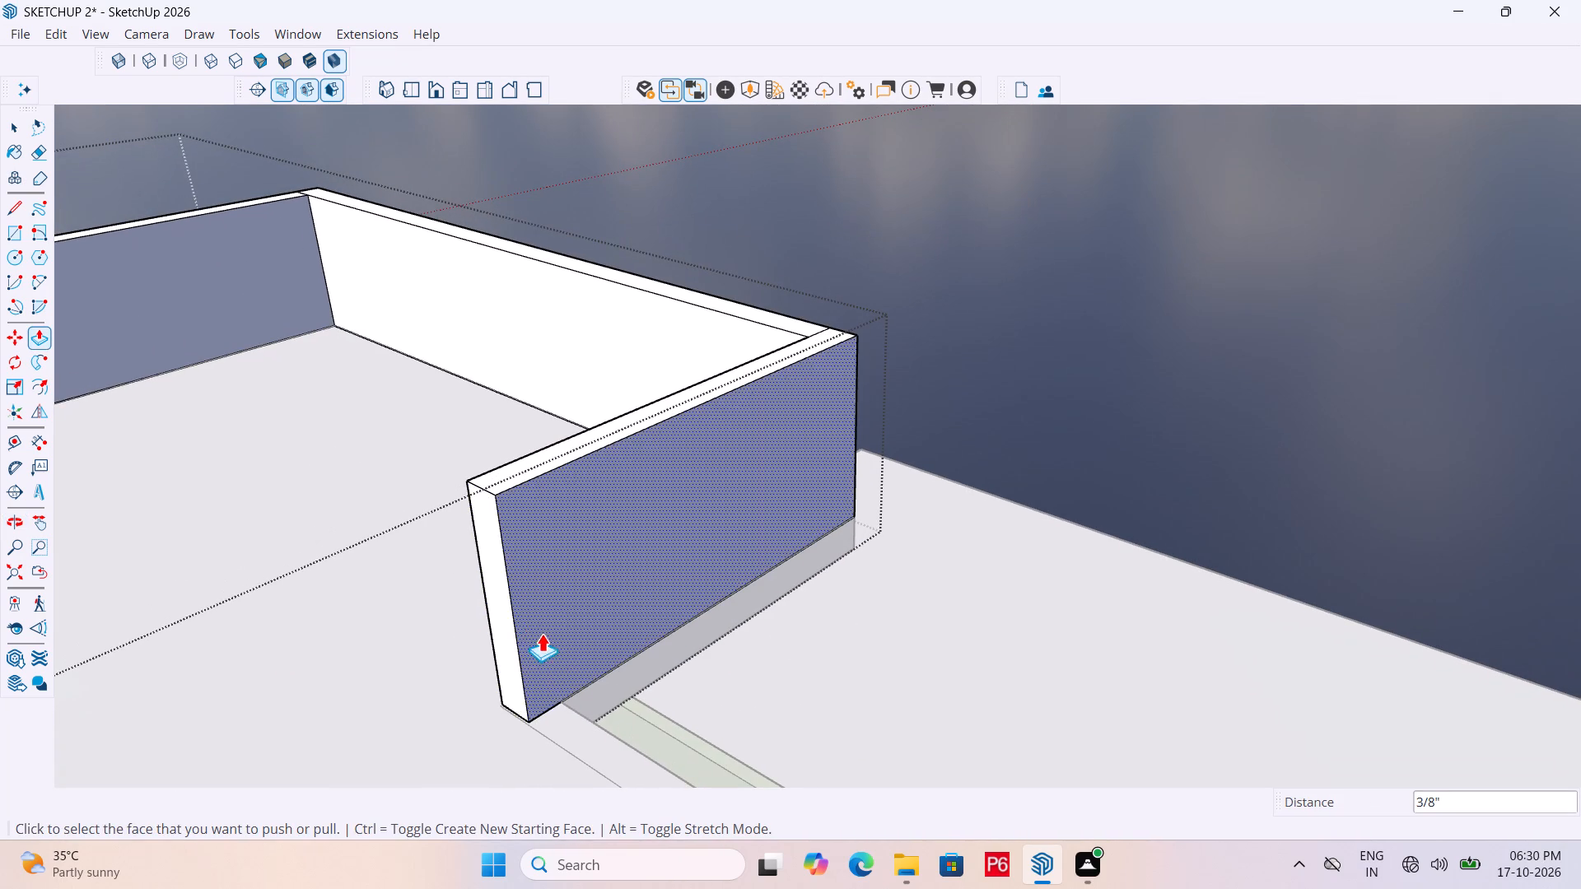
pyautogui.hotkey('ctrl', 'z')
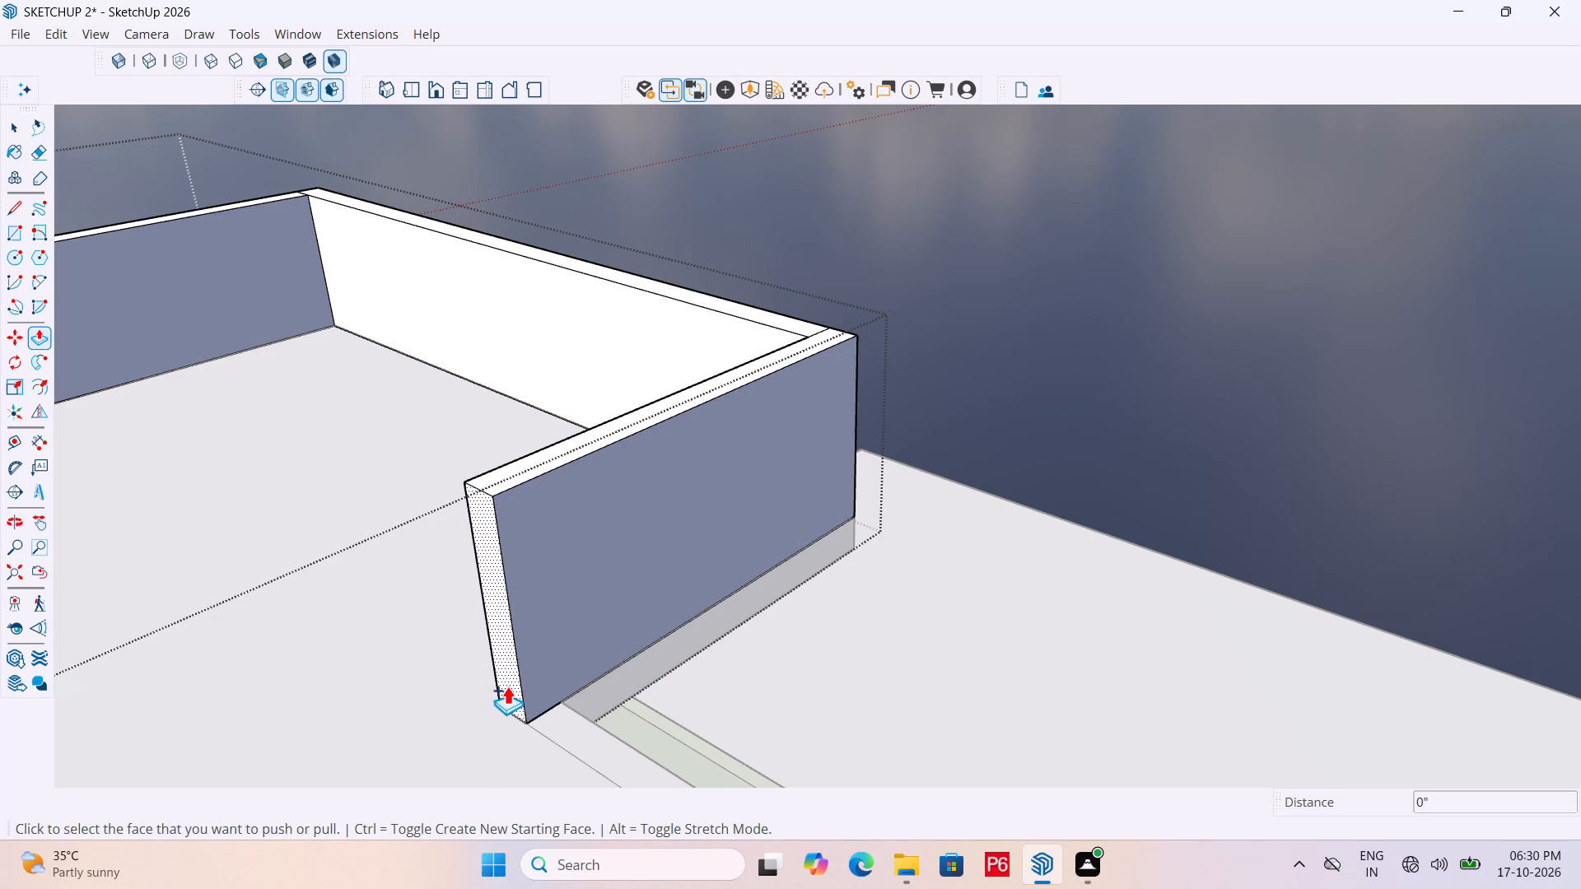
# Add a 6" section at the 5' 9" wall's end and pull its outer side about 17' 7 1/2" along the recessed roof edge.
pyautogui.click(507, 686)
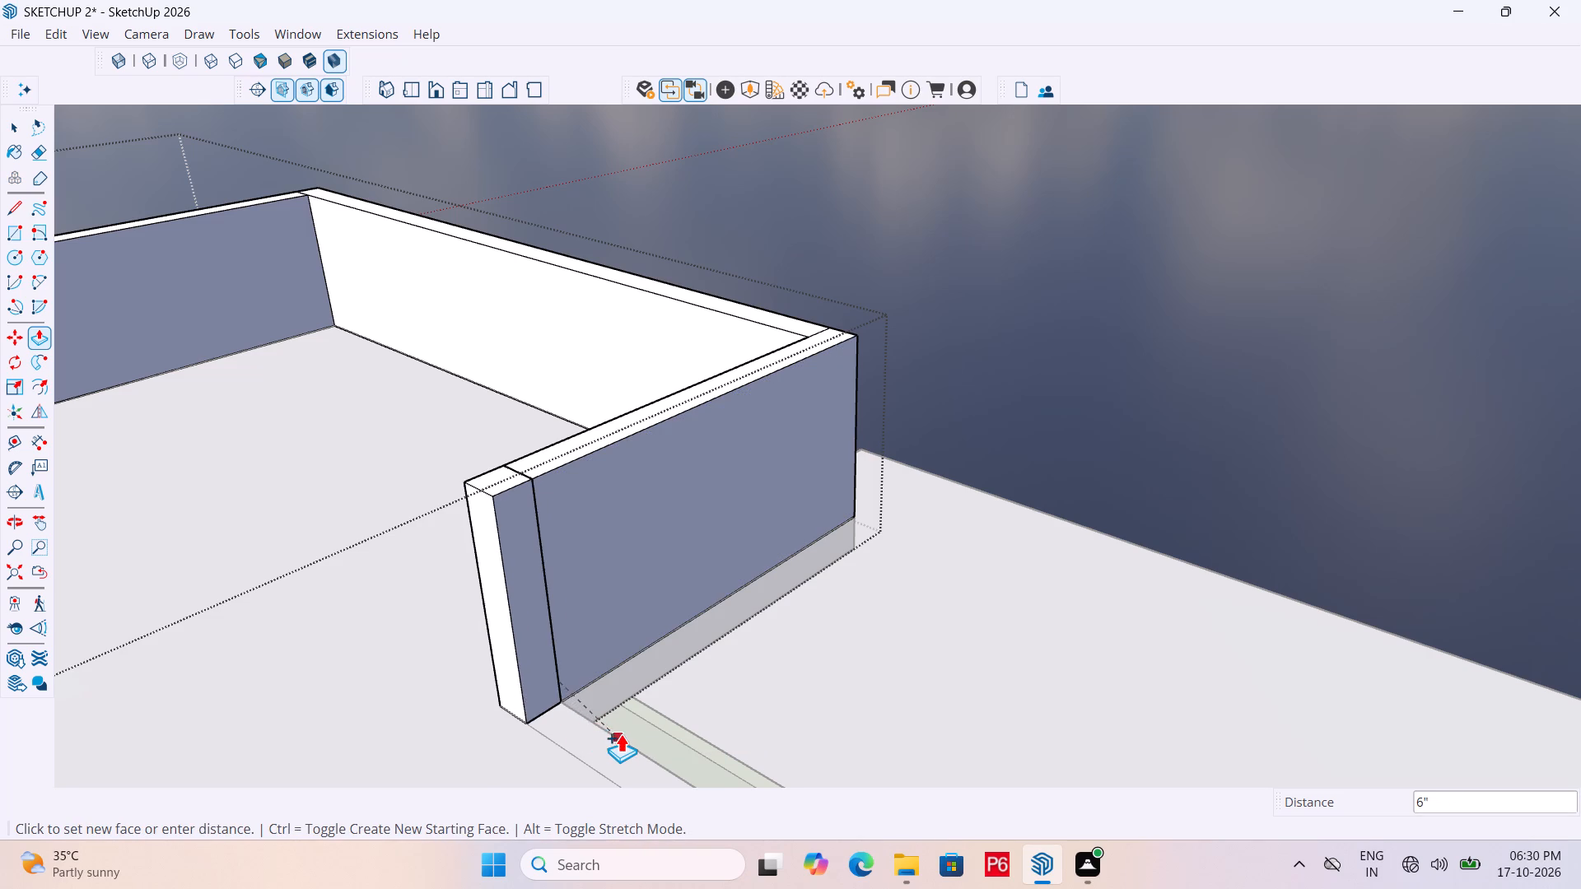
pyautogui.scroll(4, 622, 735)
pyautogui.click(607, 737)
pyautogui.scroll(-13, 344, 454)
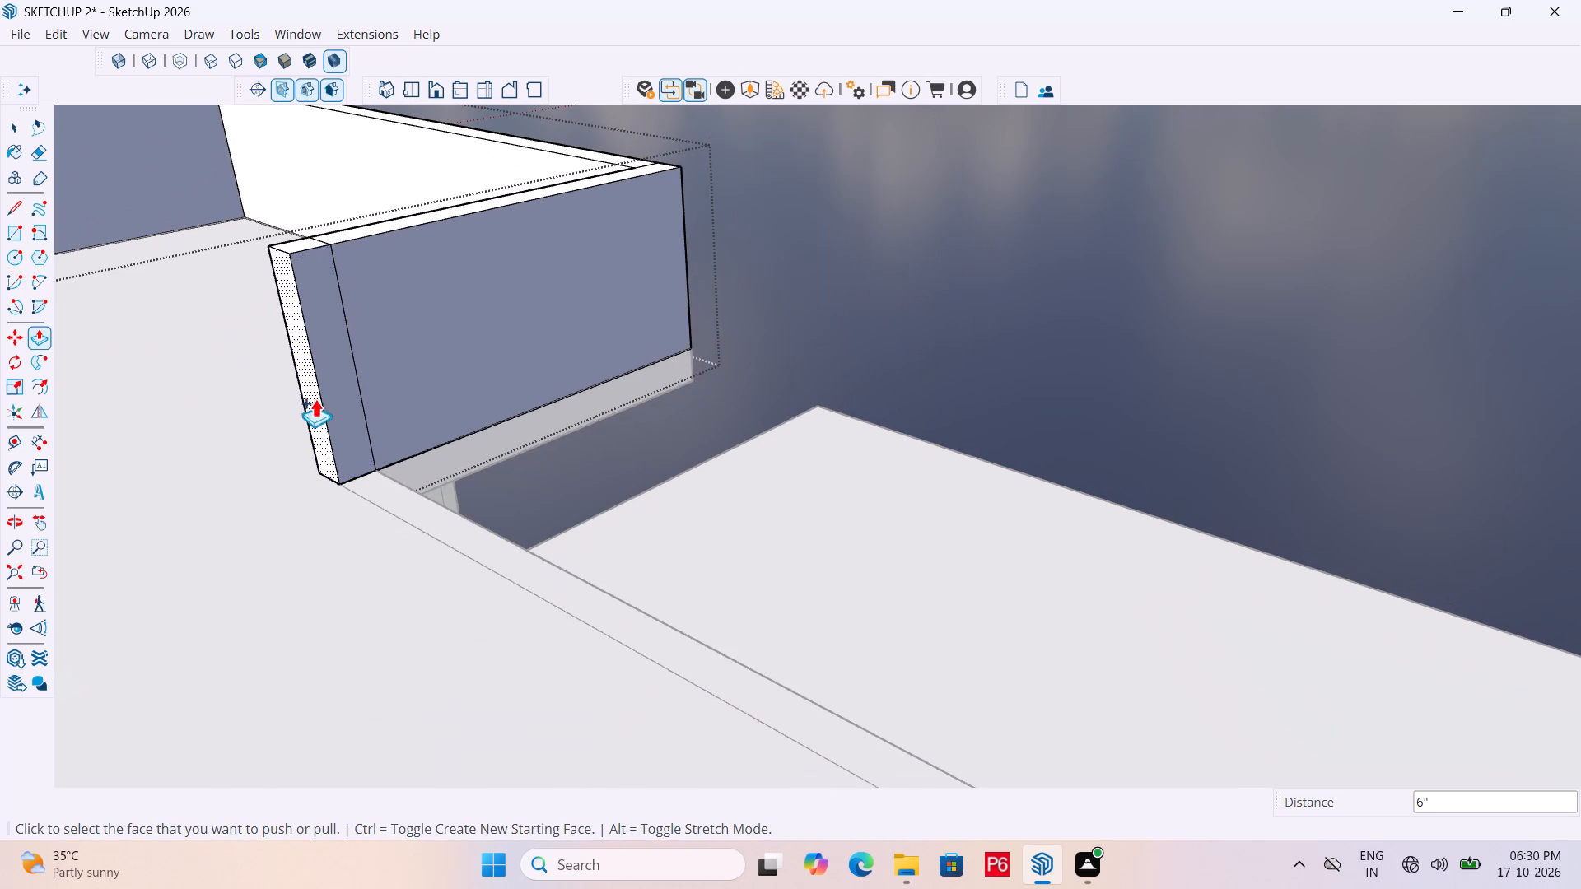
pyautogui.click(336, 397)
pyautogui.click(339, 378)
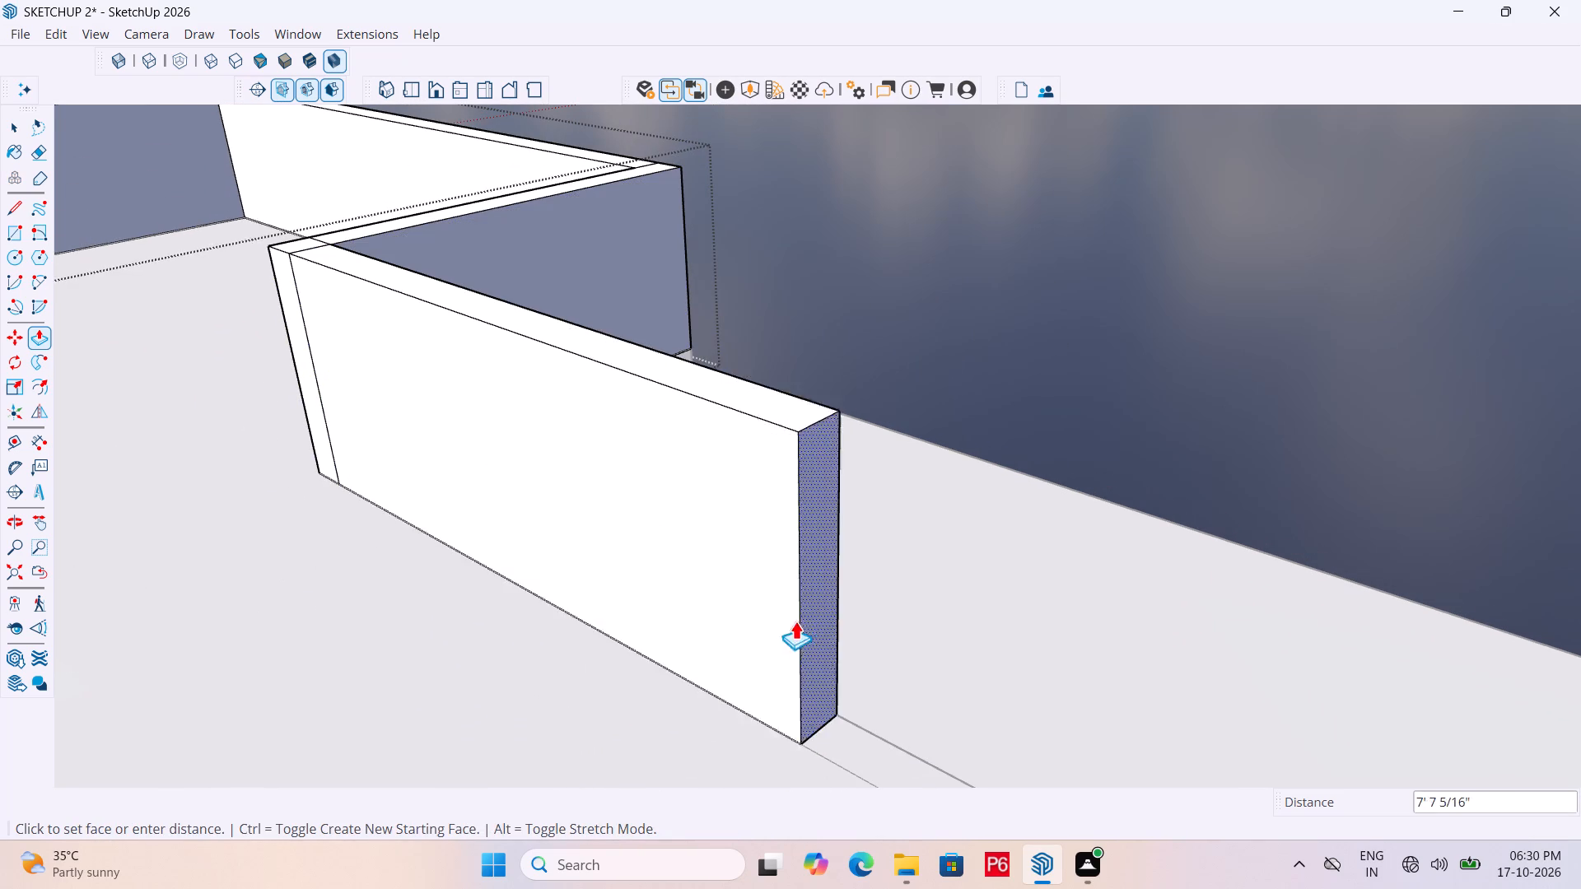
pyautogui.scroll(-3, 449, 362)
pyautogui.scroll(-1, 520, 406)
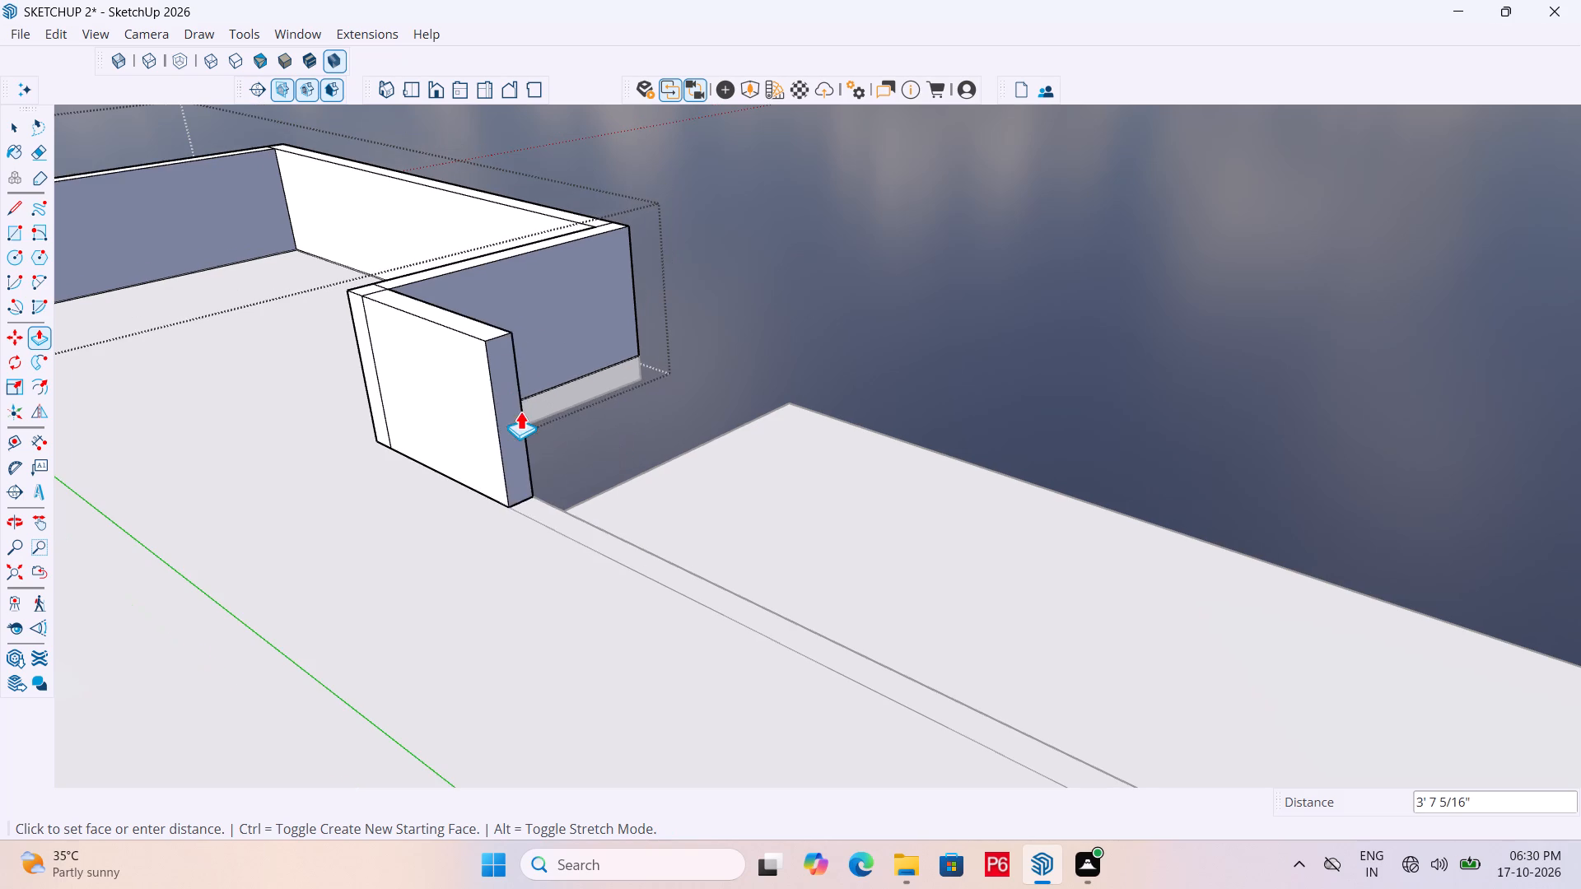
pyautogui.scroll(-6, 763, 506)
pyautogui.scroll(6, 948, 623)
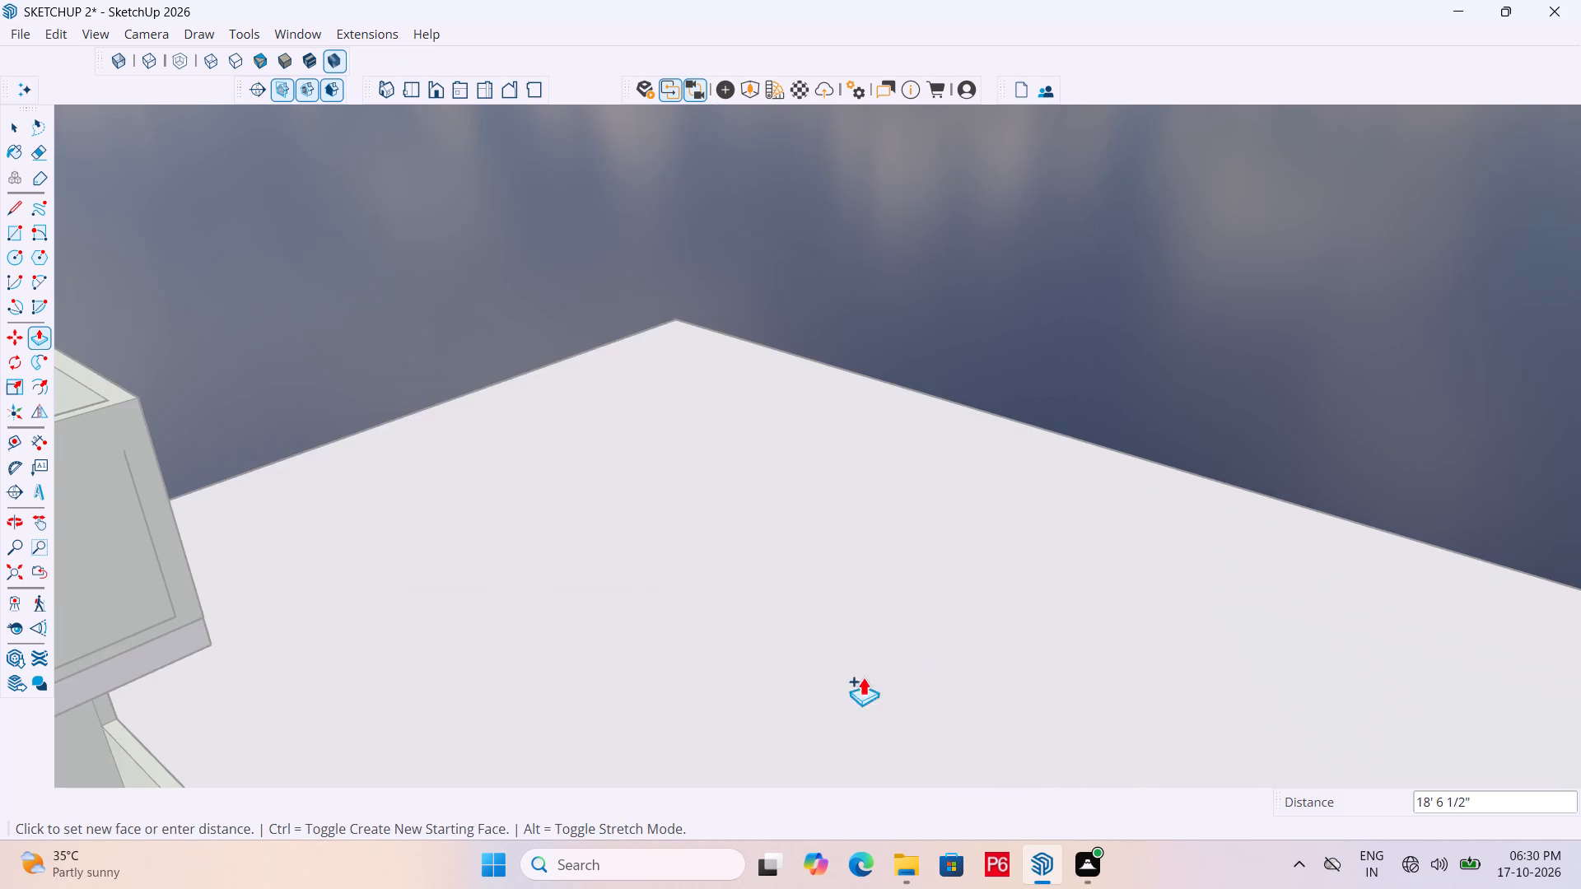
pyautogui.scroll(-7, 773, 437)
pyautogui.scroll(6, 697, 491)
pyautogui.scroll(5, 804, 423)
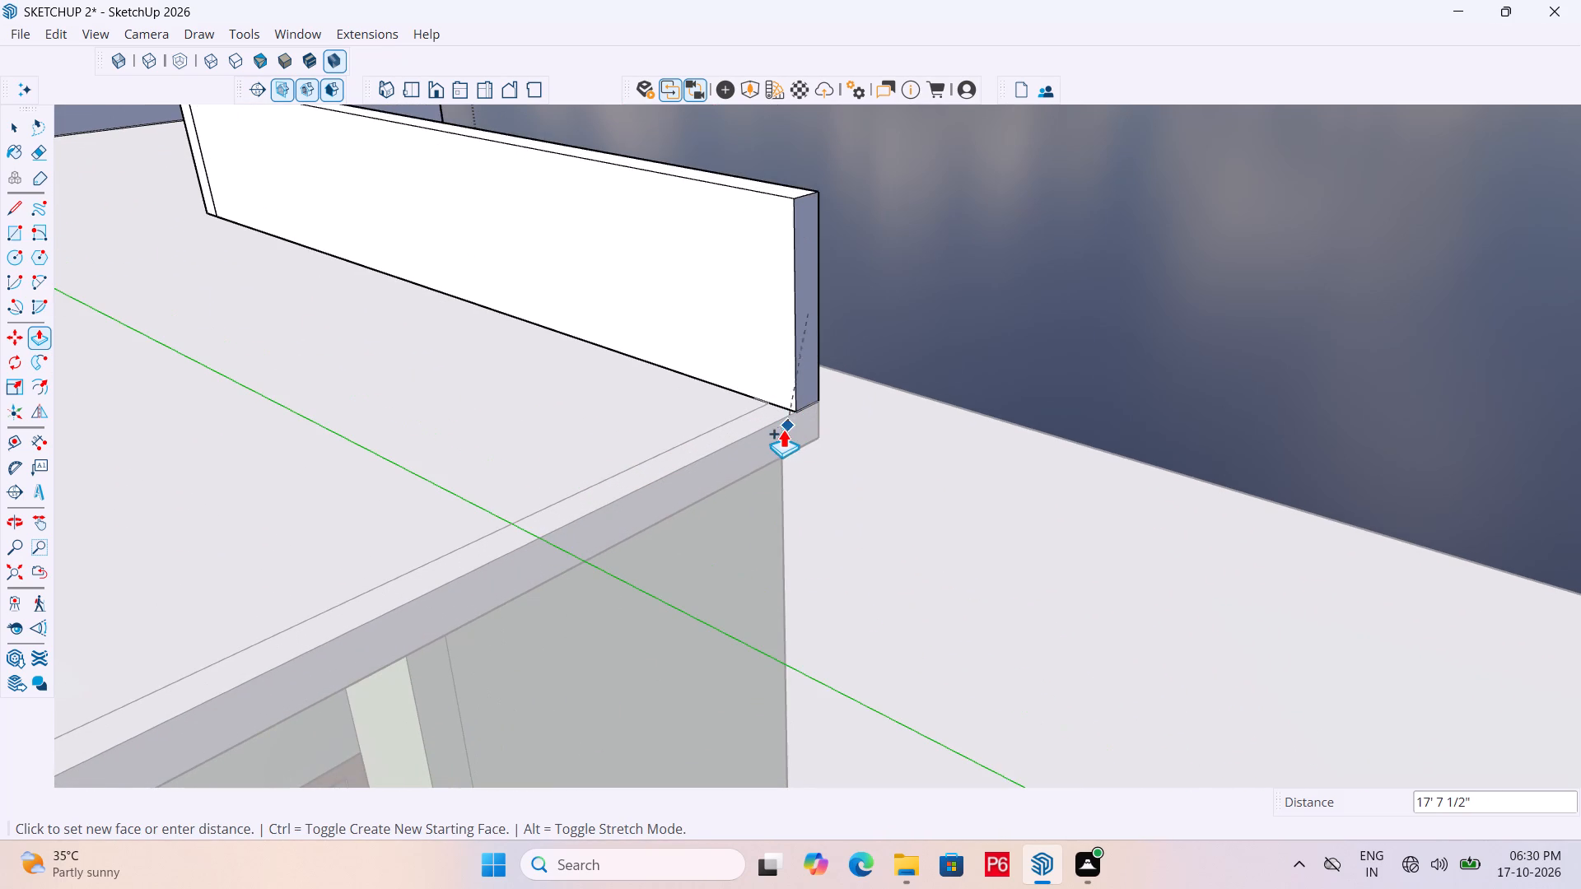
pyautogui.click(772, 432)
# Add a 6" section at the parapet's free end and pull its side 28' along the roof edge above the balcony to the corner.
pyautogui.scroll(5, 808, 375)
pyautogui.click(800, 388)
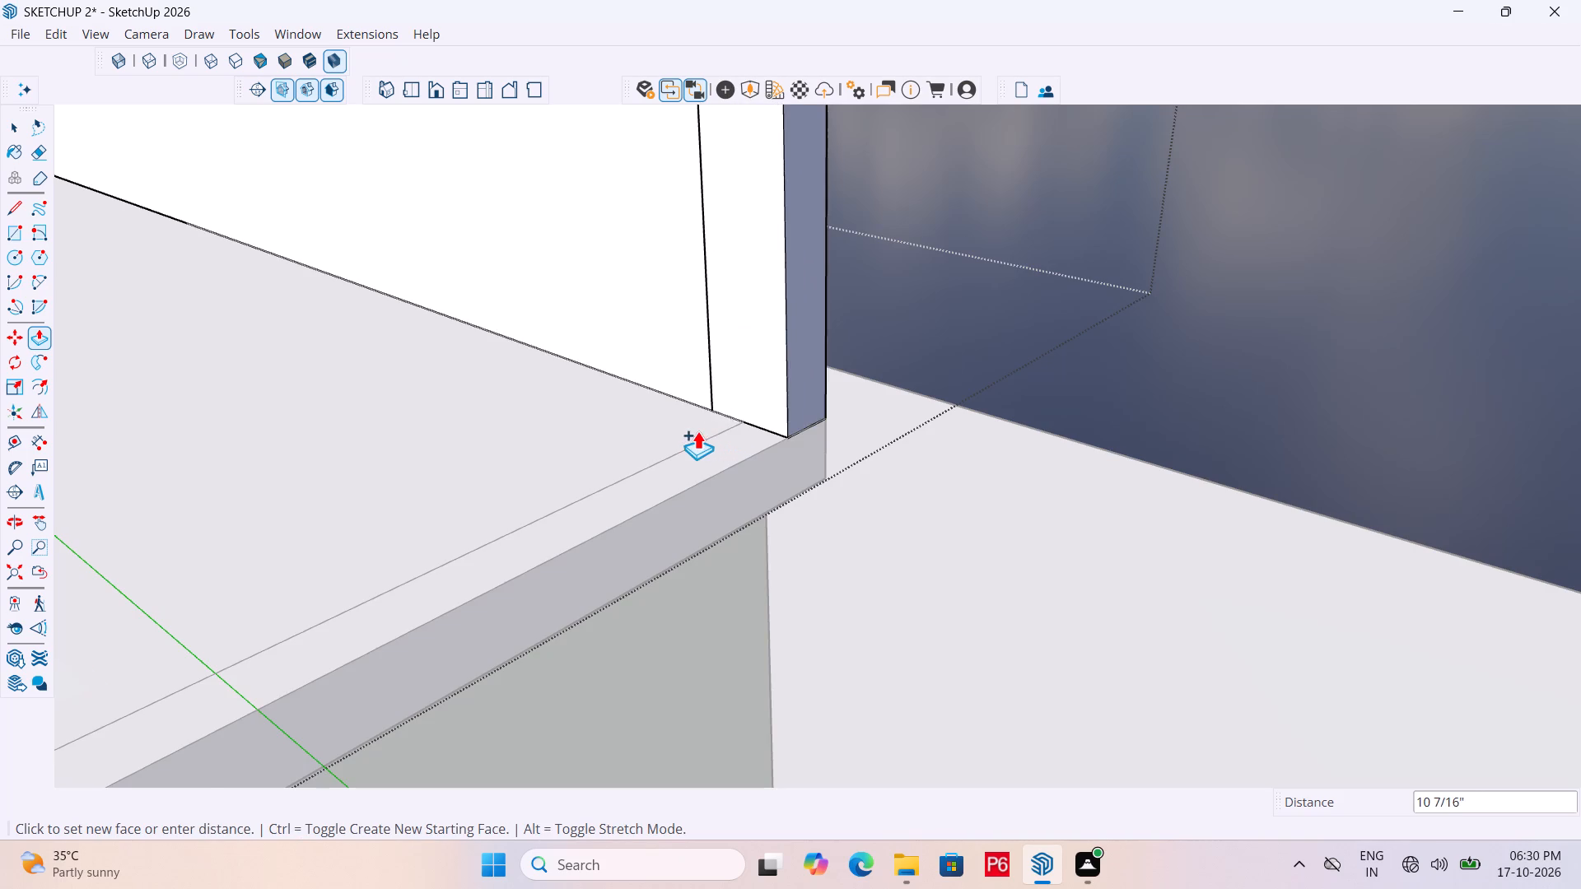
pyautogui.scroll(4, 697, 431)
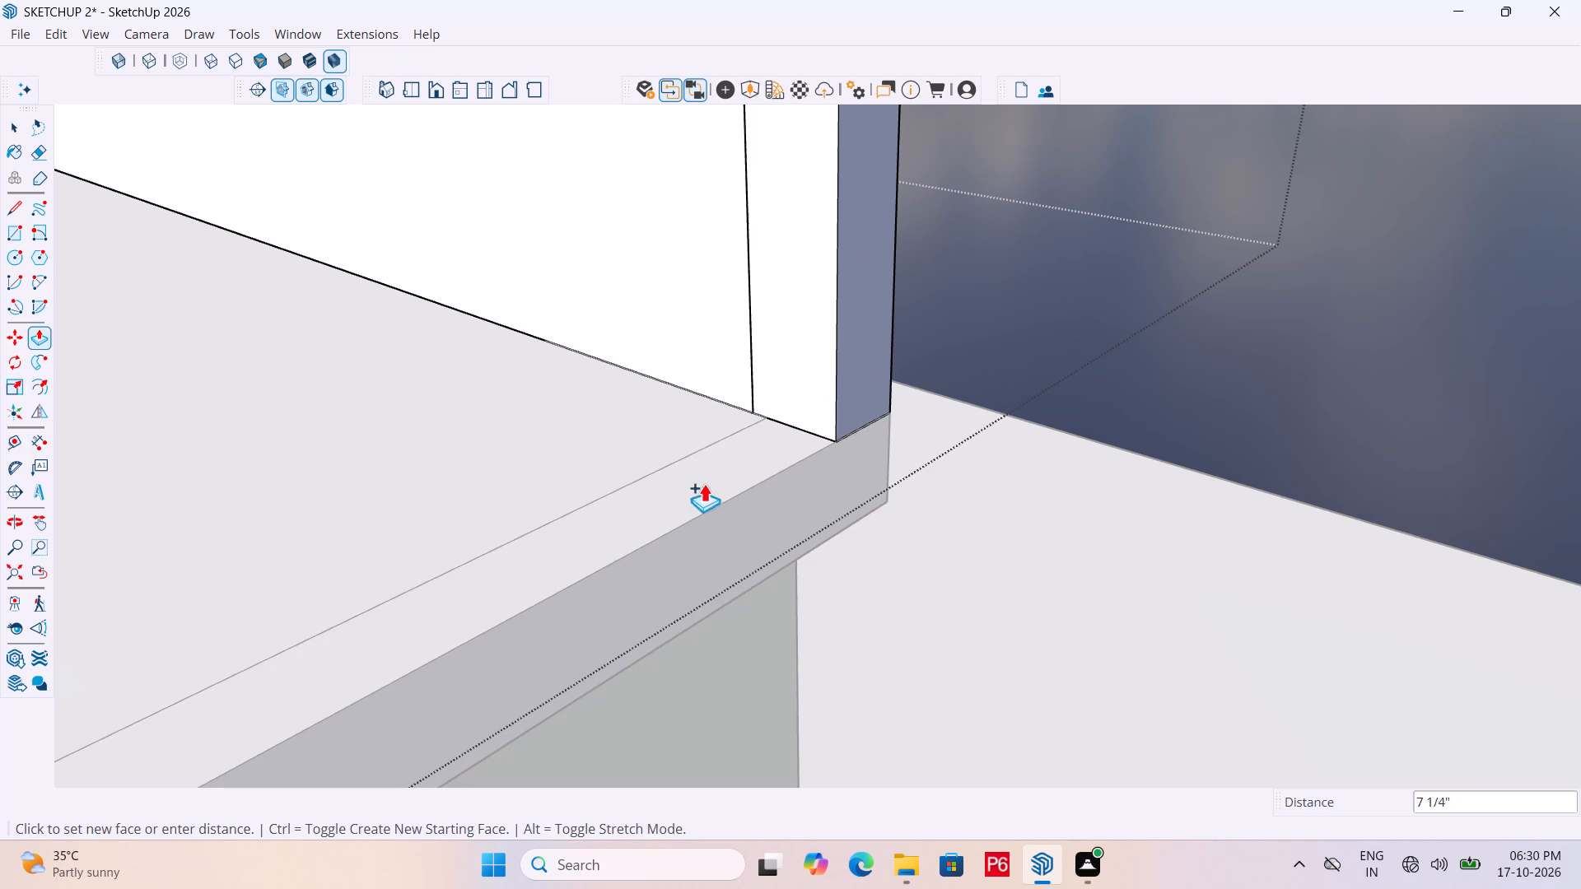
pyautogui.click(654, 468)
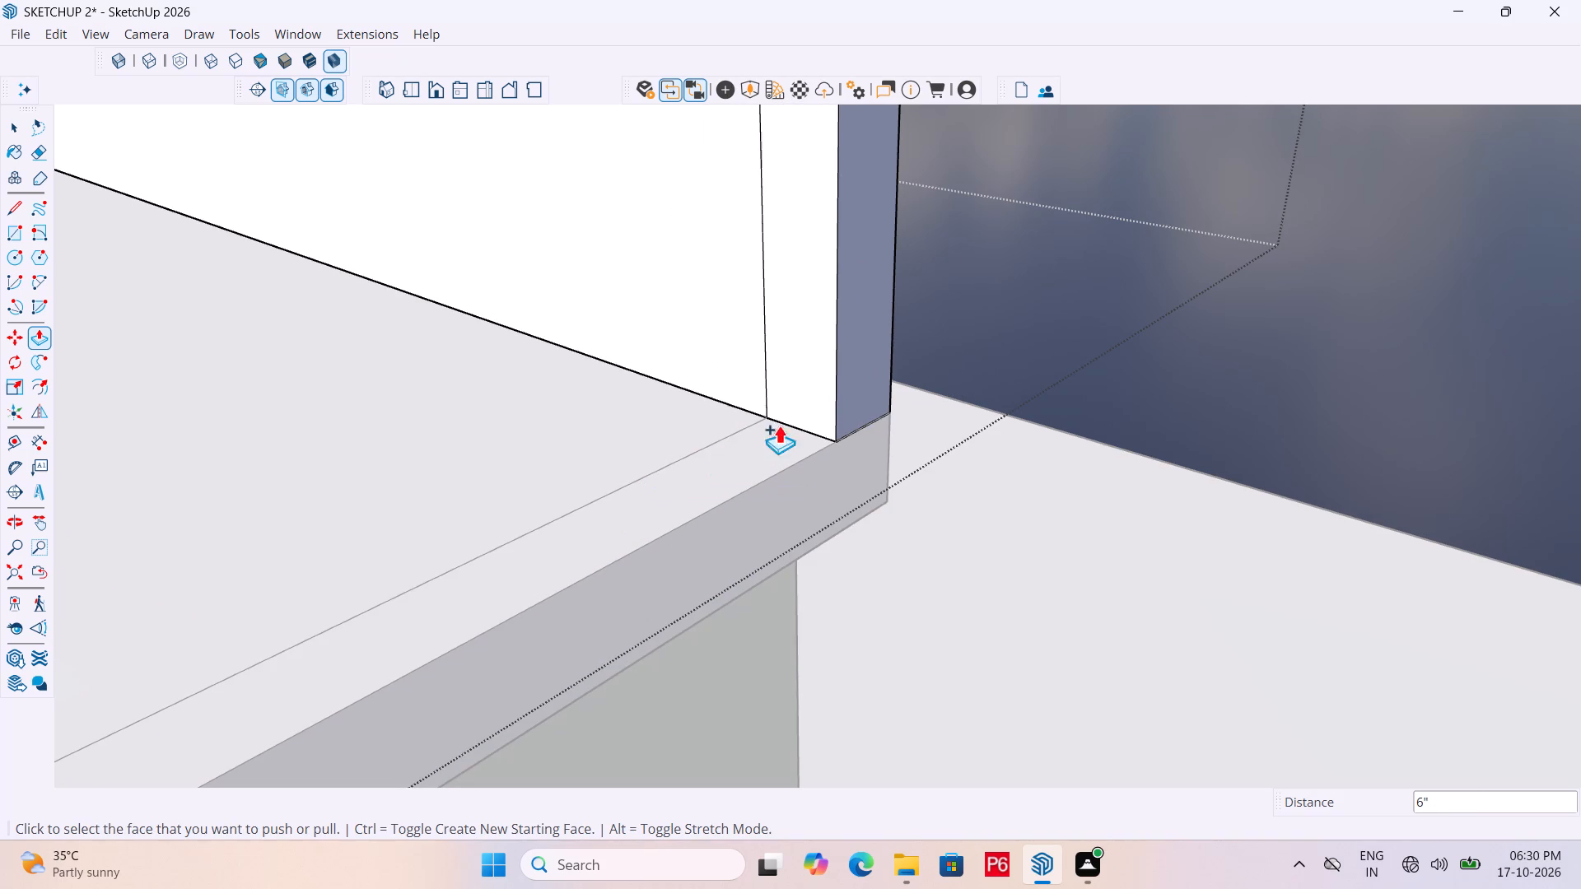
pyautogui.click(803, 407)
pyautogui.scroll(-7, 914, 389)
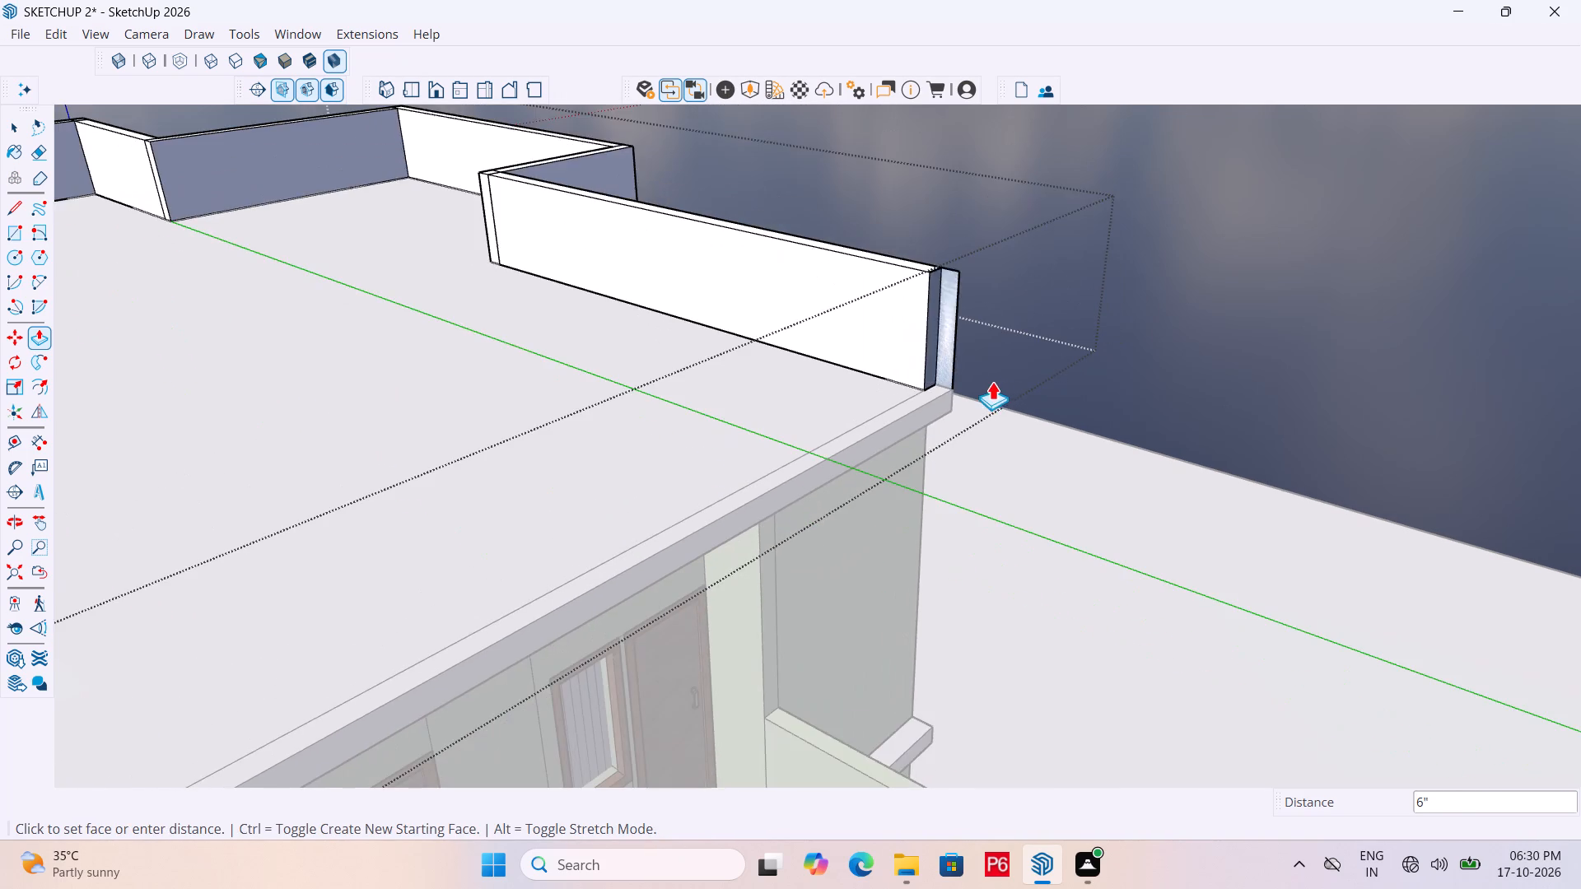
pyautogui.scroll(-10, 1053, 365)
pyautogui.scroll(11, 687, 564)
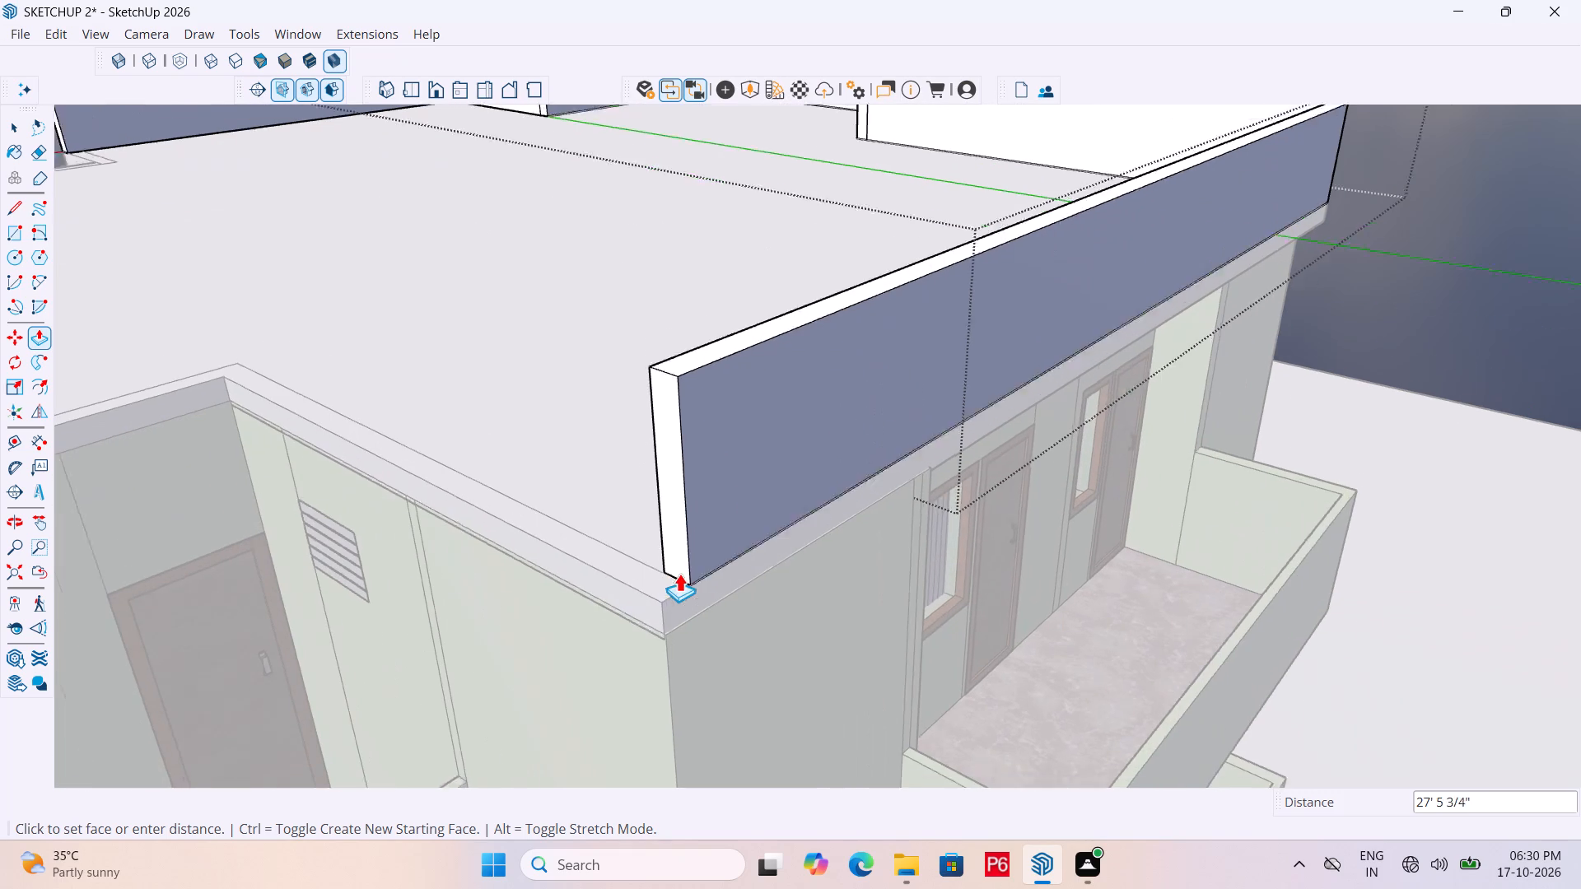
pyautogui.scroll(1, 679, 573)
pyautogui.click(567, 573)
# Add a 6" section at the 28' wall's end and pull its inner side along the roof edge above the louvred vent to the inner corner.
pyautogui.moveTo(490, 531); pyautogui.dragTo(555, 542, button='middle')
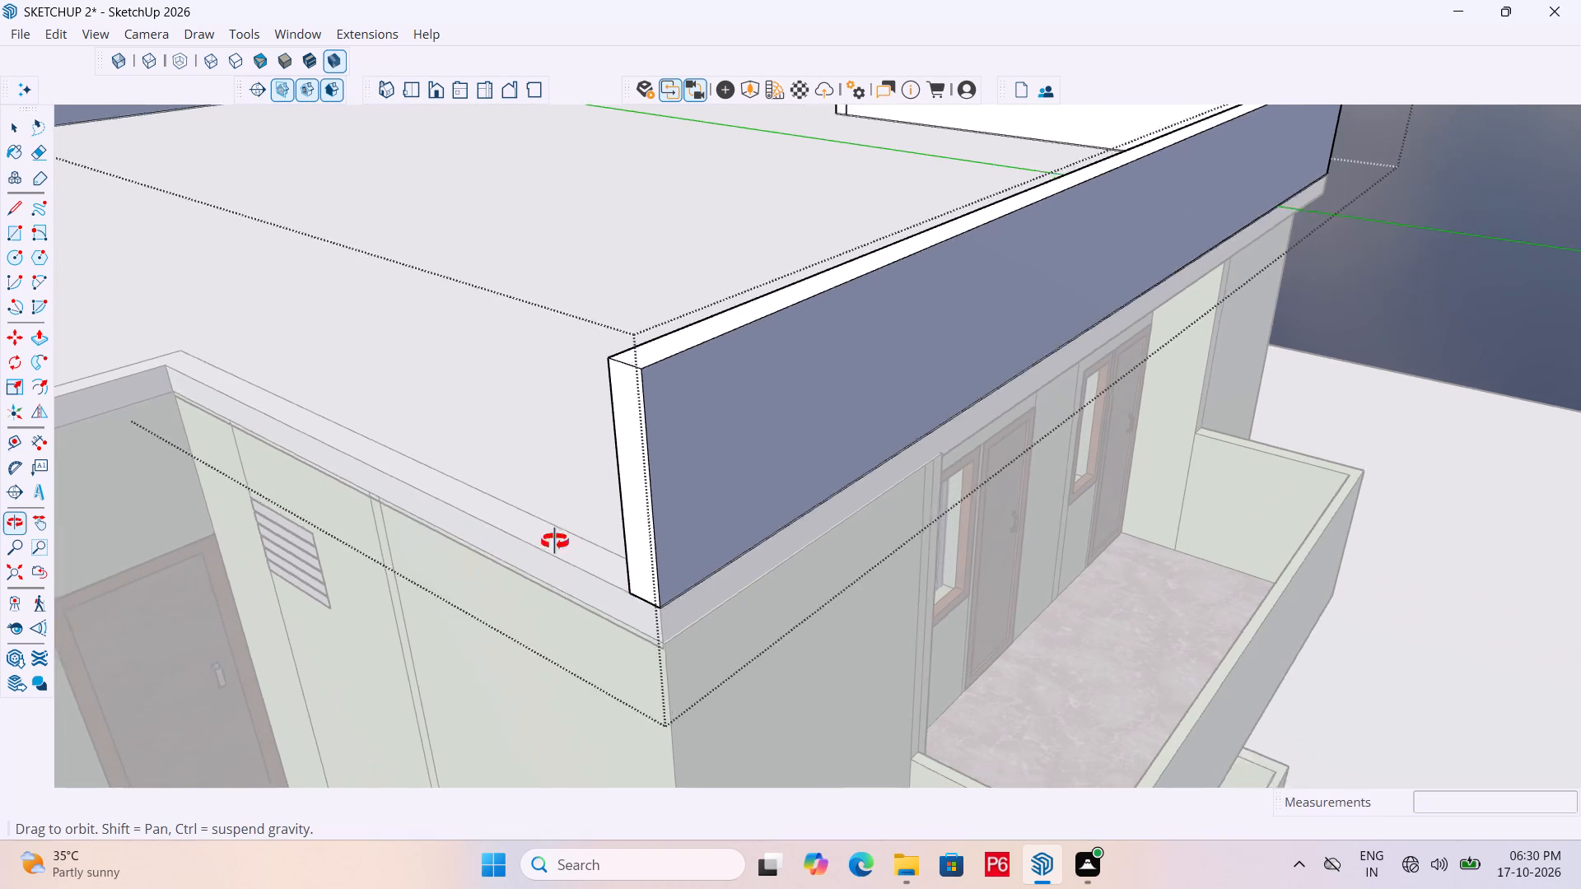
pyautogui.moveTo(555, 542); pyautogui.dragTo(1133, 579, button='middle')
pyautogui.scroll(-4, 1140, 426)
pyautogui.scroll(5, 1097, 482)
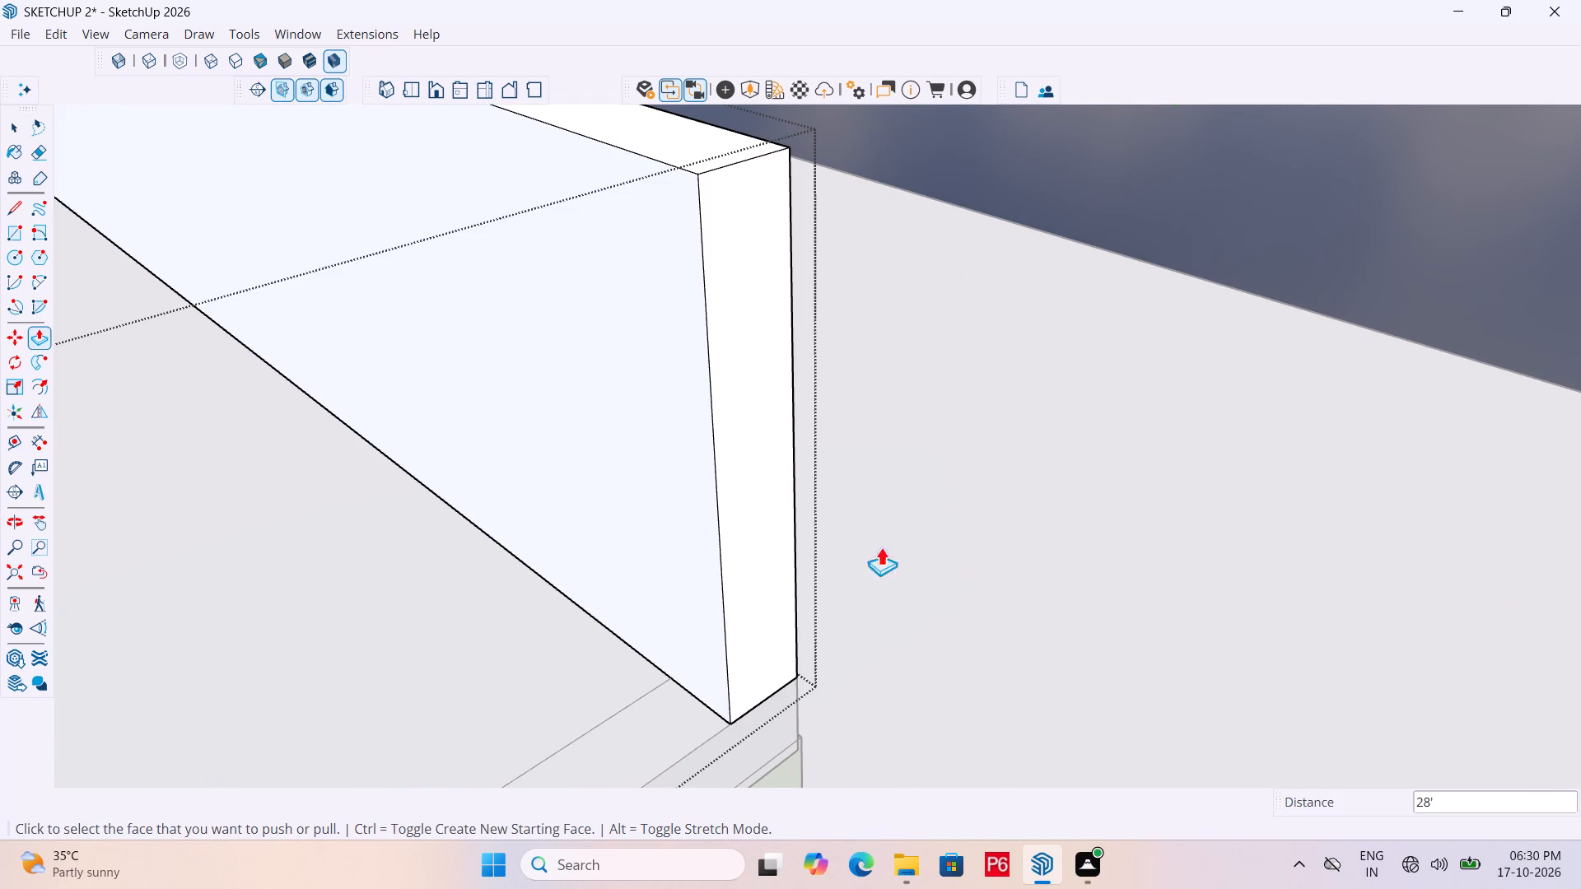
pyautogui.click(751, 590)
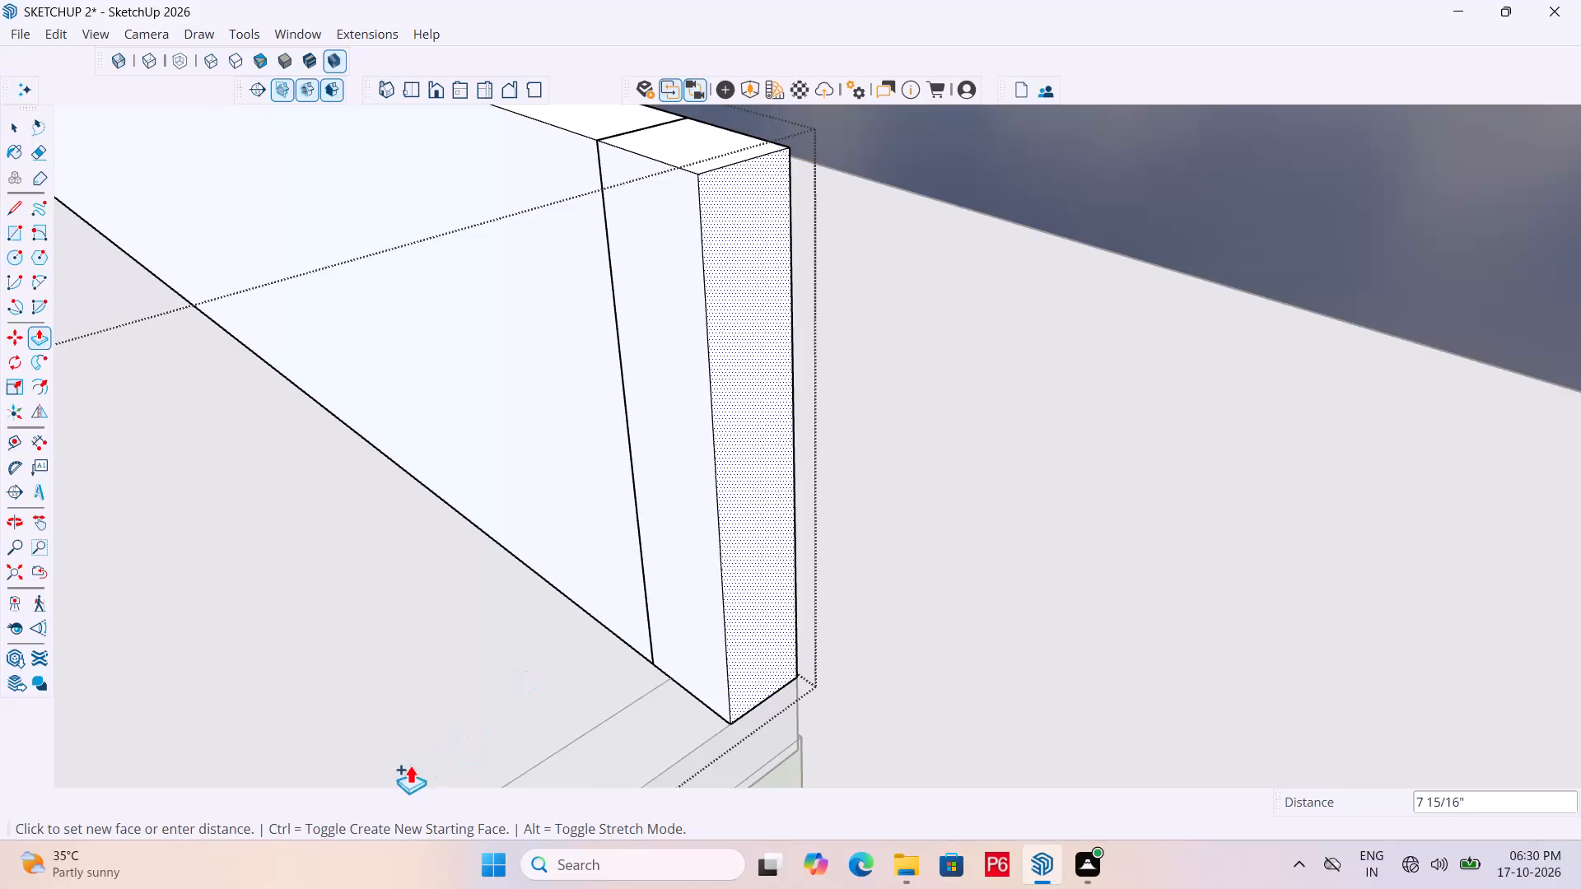
pyautogui.moveTo(564, 742); pyautogui.dragTo(568, 721)
pyautogui.scroll(-3, 919, 401)
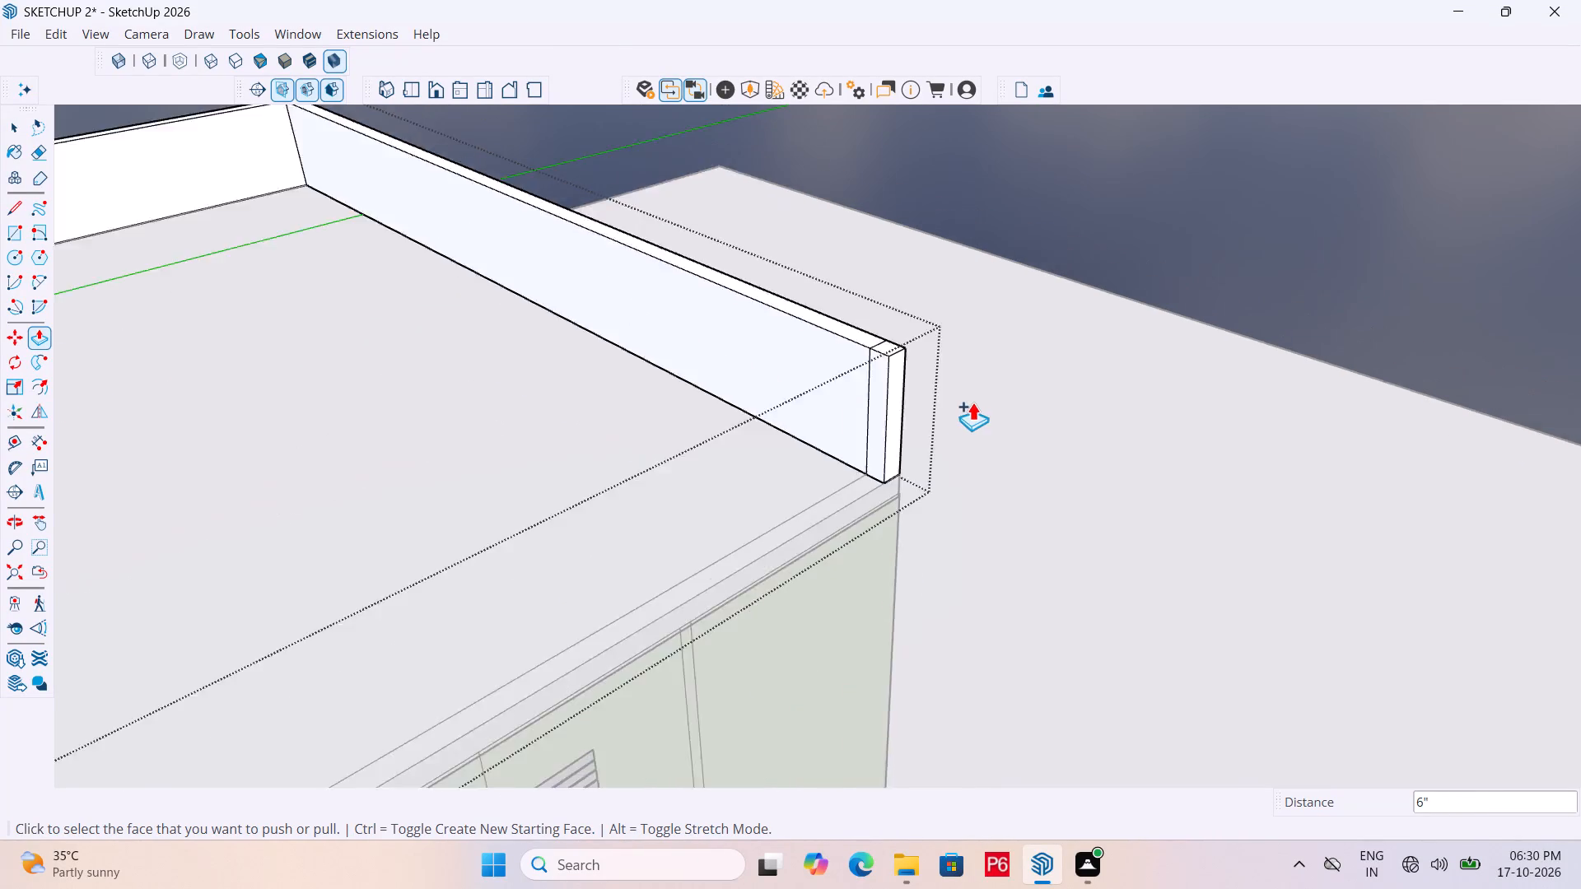
pyautogui.scroll(-4, 972, 402)
pyautogui.scroll(6, 941, 407)
pyautogui.middleClick(948, 405)
pyautogui.click(893, 435)
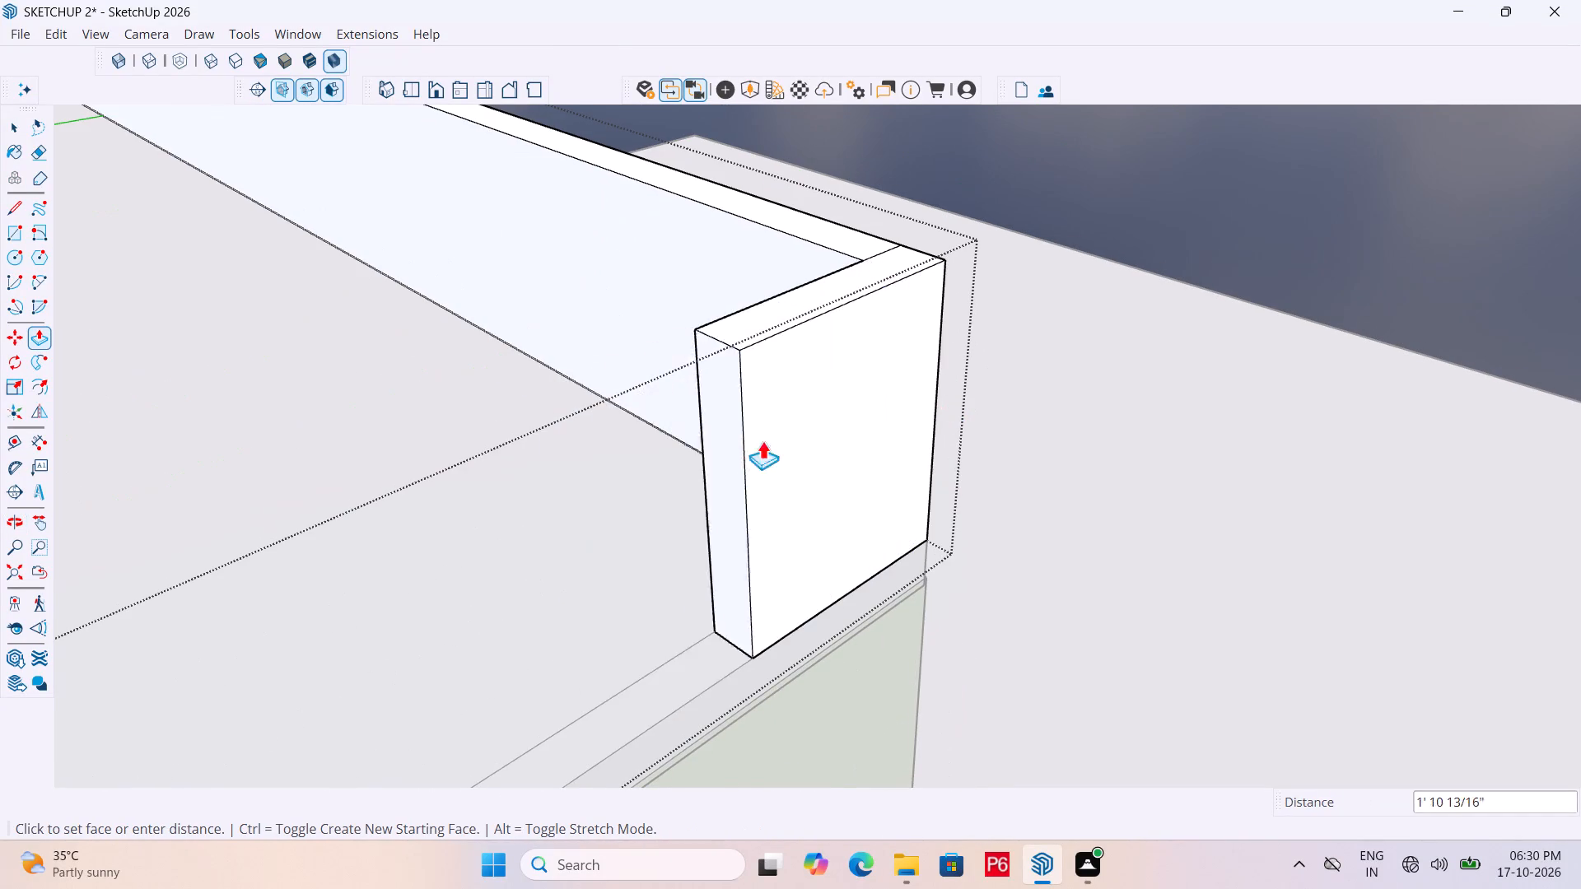
pyautogui.scroll(-7, 1014, 370)
pyautogui.scroll(13, 938, 458)
pyautogui.scroll(1, 870, 446)
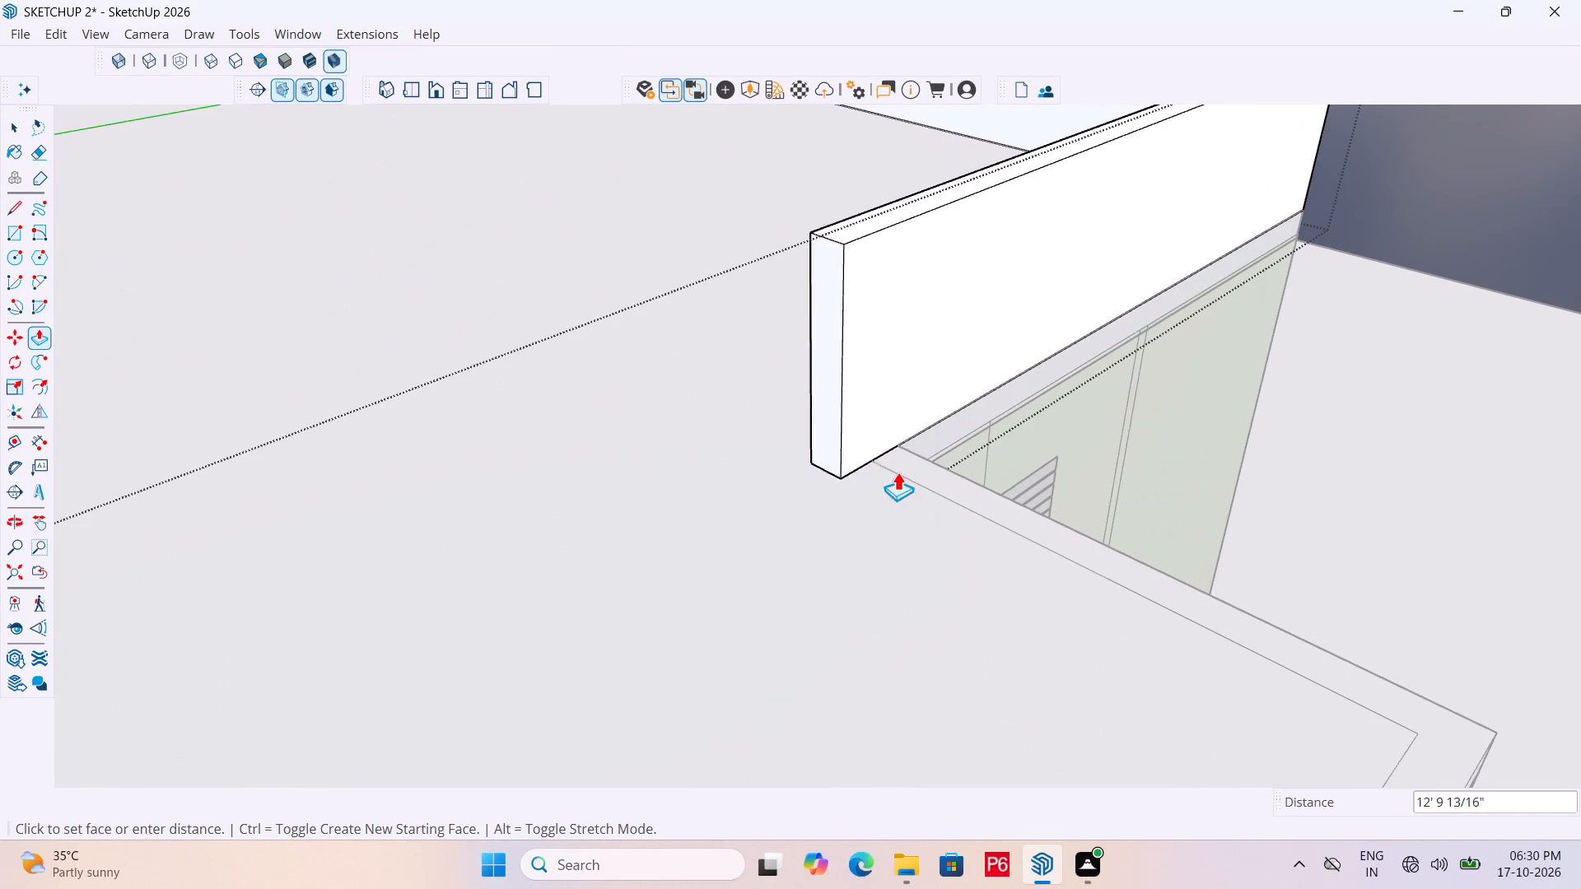
pyautogui.click(919, 477)
# Add a 6" section at the wall's end at the inner corner and pull its outer side 7' along the stepped roof edge.
pyautogui.click(854, 425)
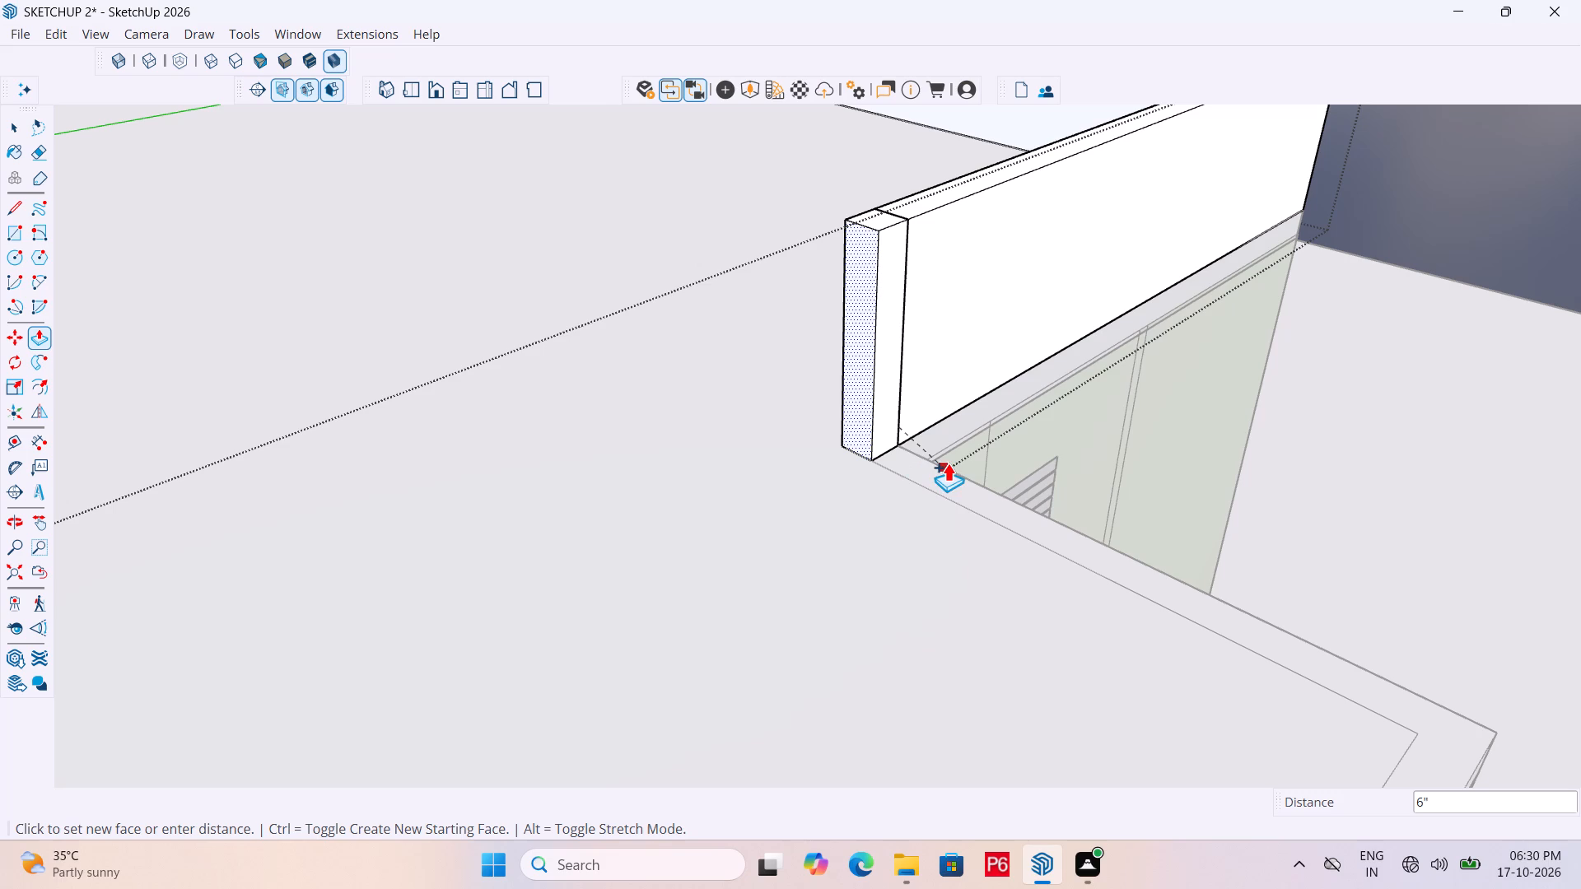
pyautogui.moveTo(1005, 498); pyautogui.dragTo(902, 513, button='middle')
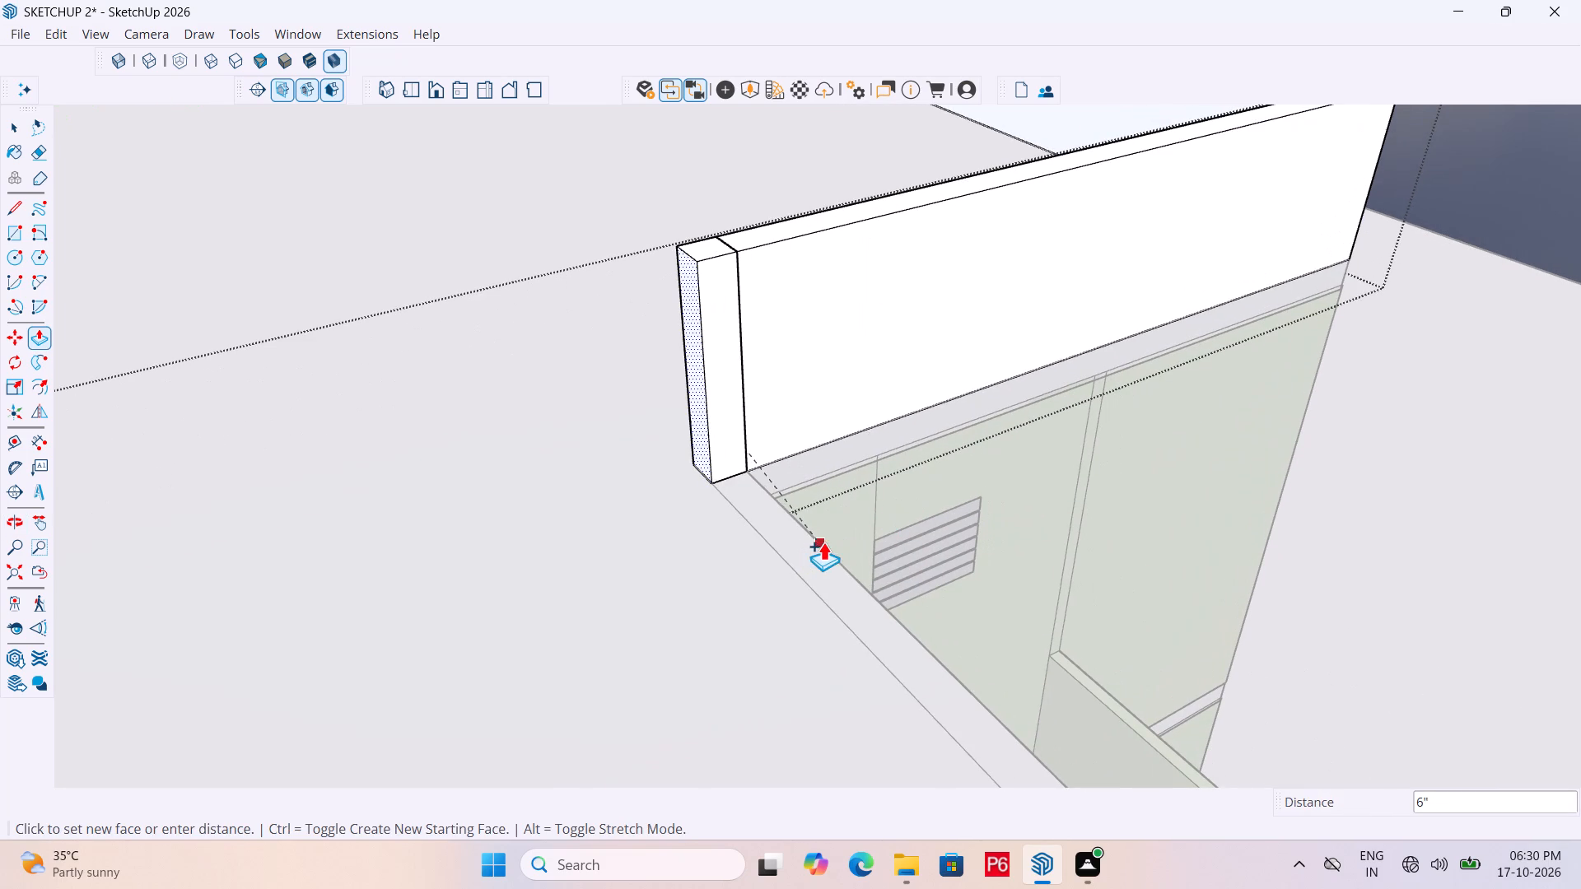
pyautogui.click(823, 542)
pyautogui.click(729, 445)
pyautogui.scroll(-7, 814, 393)
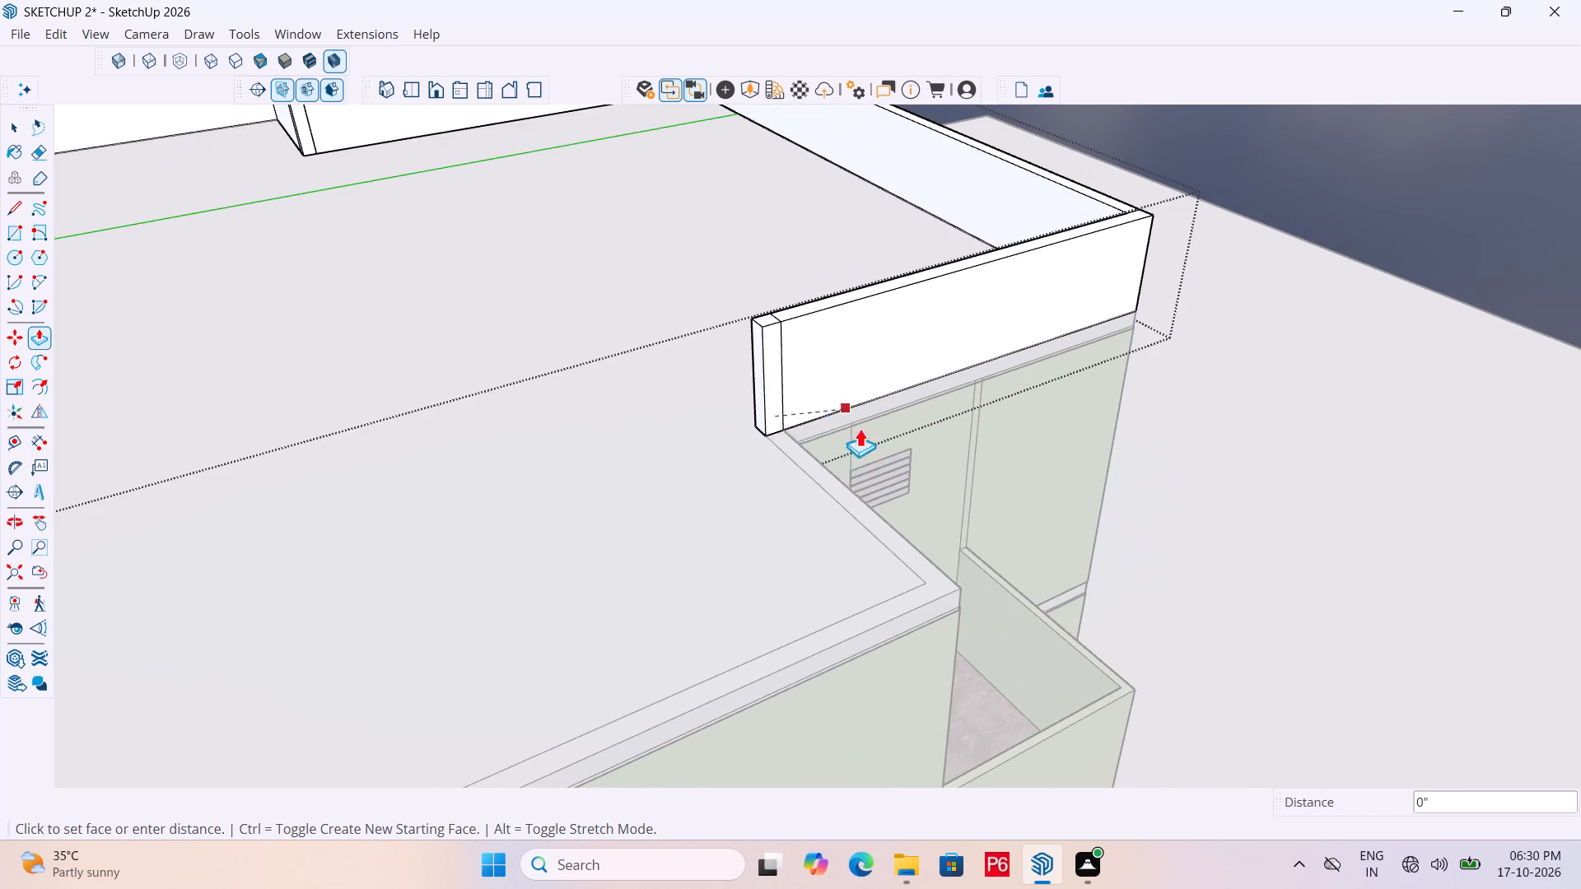
pyautogui.click(919, 603)
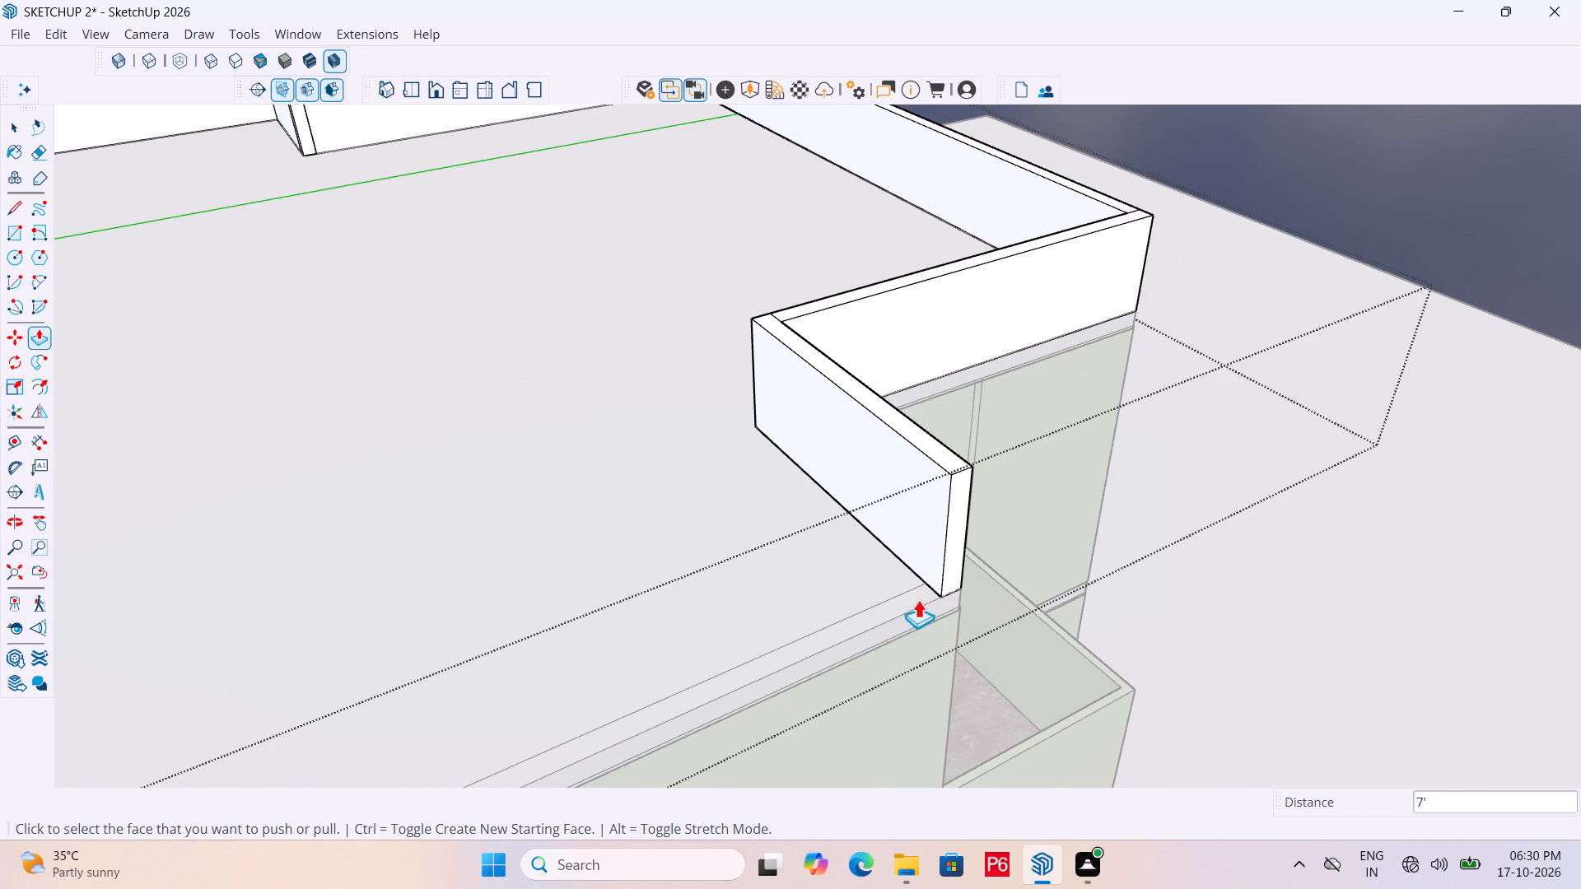
# Add a 6" section at the 7' wall's end and pull its inner side about 18' 8 7/16" along the roof edge to the staircase opening.
pyautogui.scroll(5, 935, 538)
pyautogui.click(959, 594)
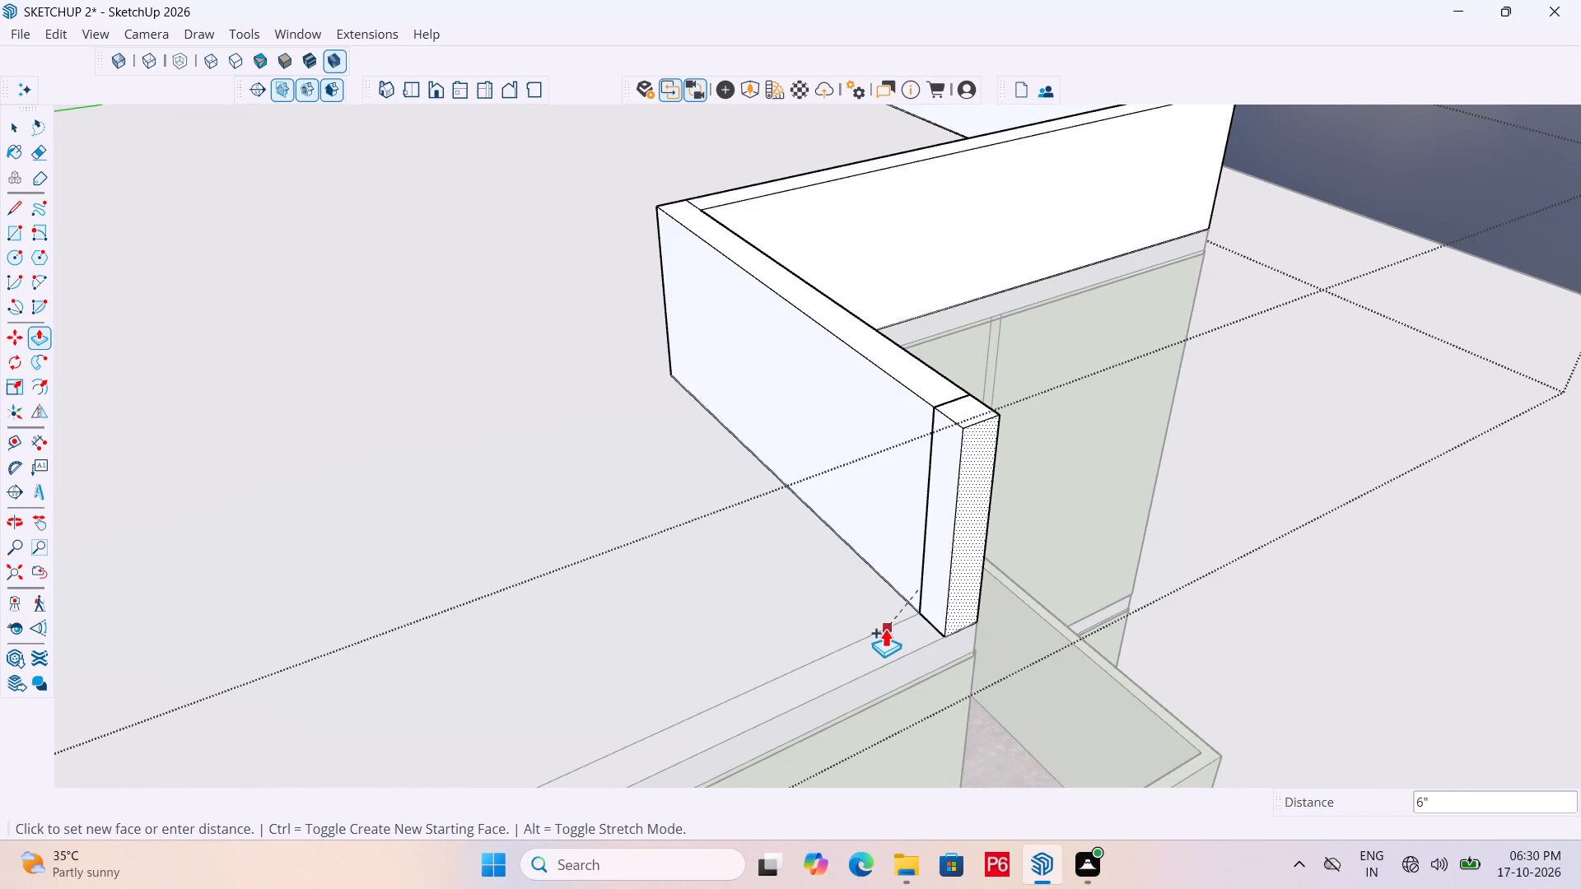
pyautogui.click(885, 621)
pyautogui.click(943, 567)
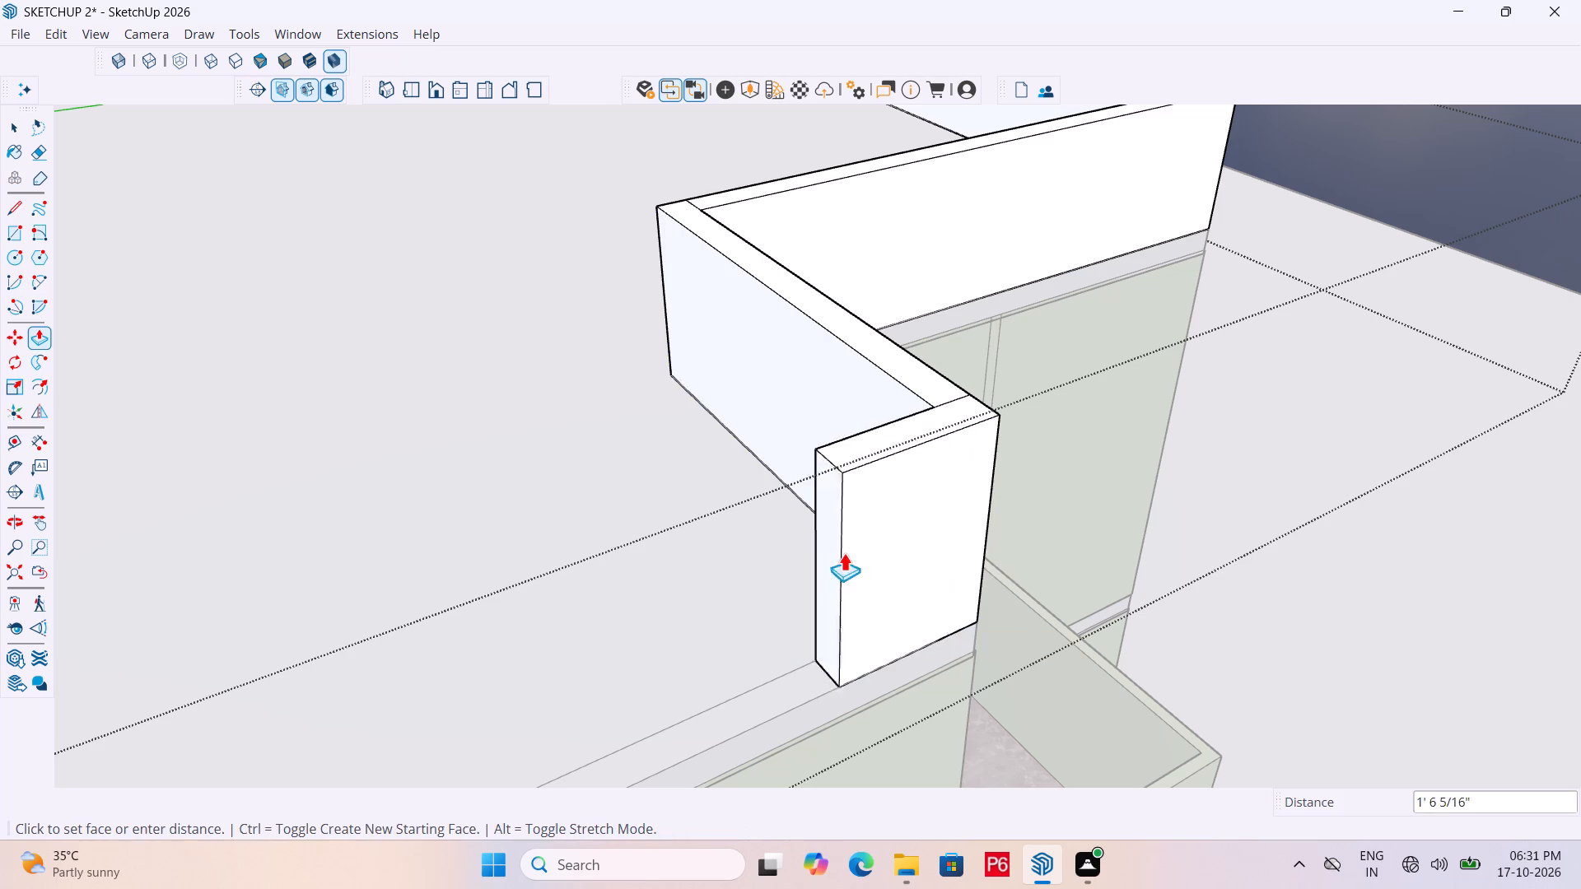
pyautogui.scroll(-8, 1101, 441)
pyautogui.moveTo(844, 581); pyautogui.dragTo(618, 586, button='middle')
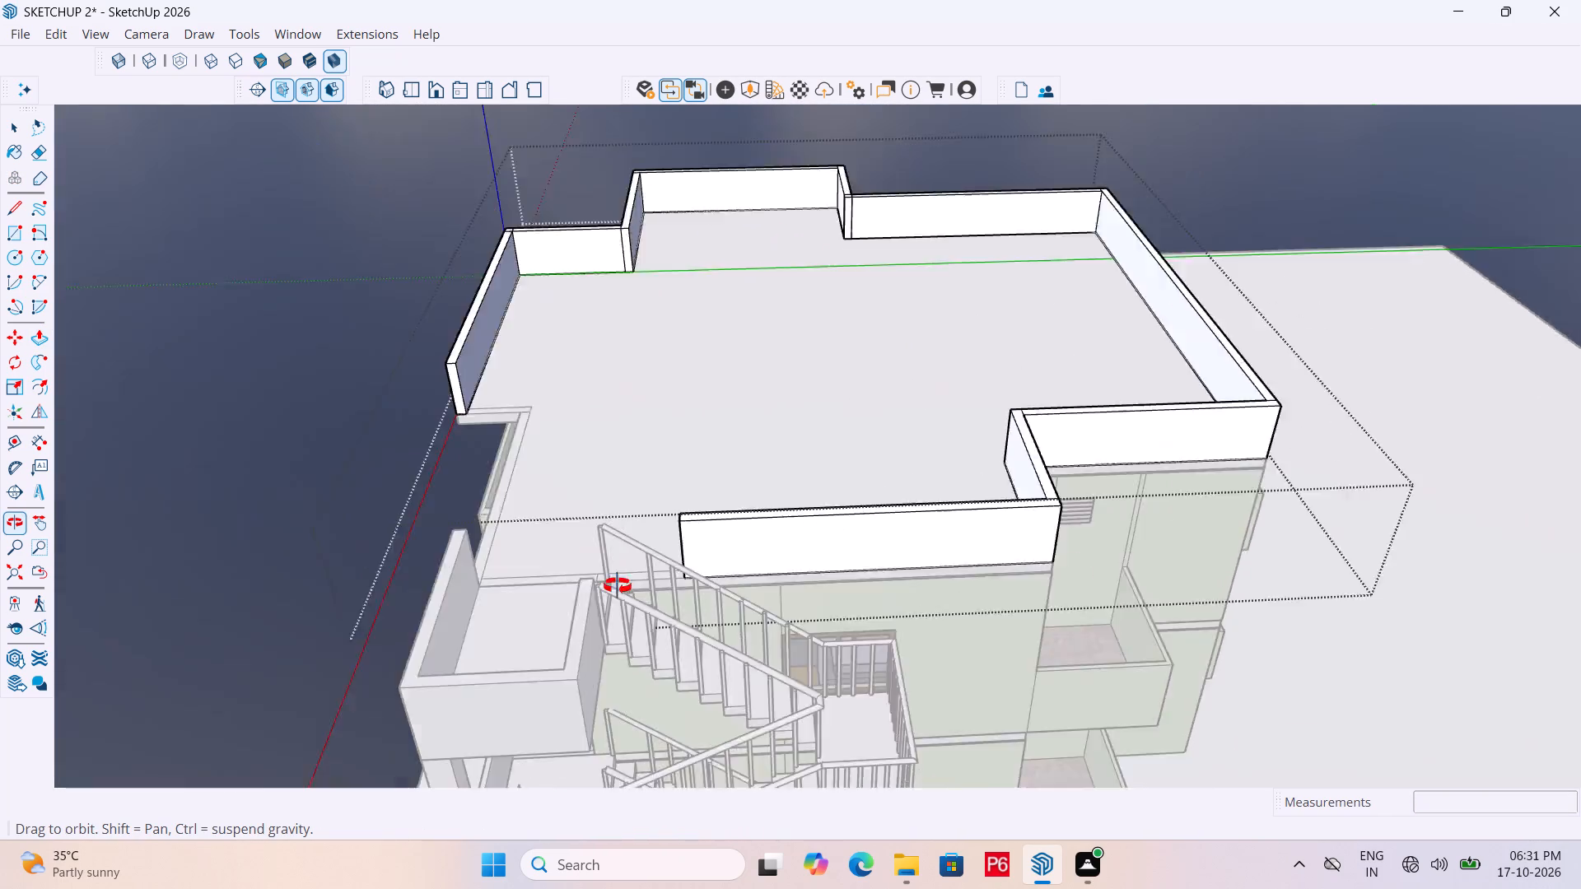
pyautogui.moveTo(618, 586); pyautogui.dragTo(1197, 623, button='middle')
pyautogui.scroll(7, 1067, 566)
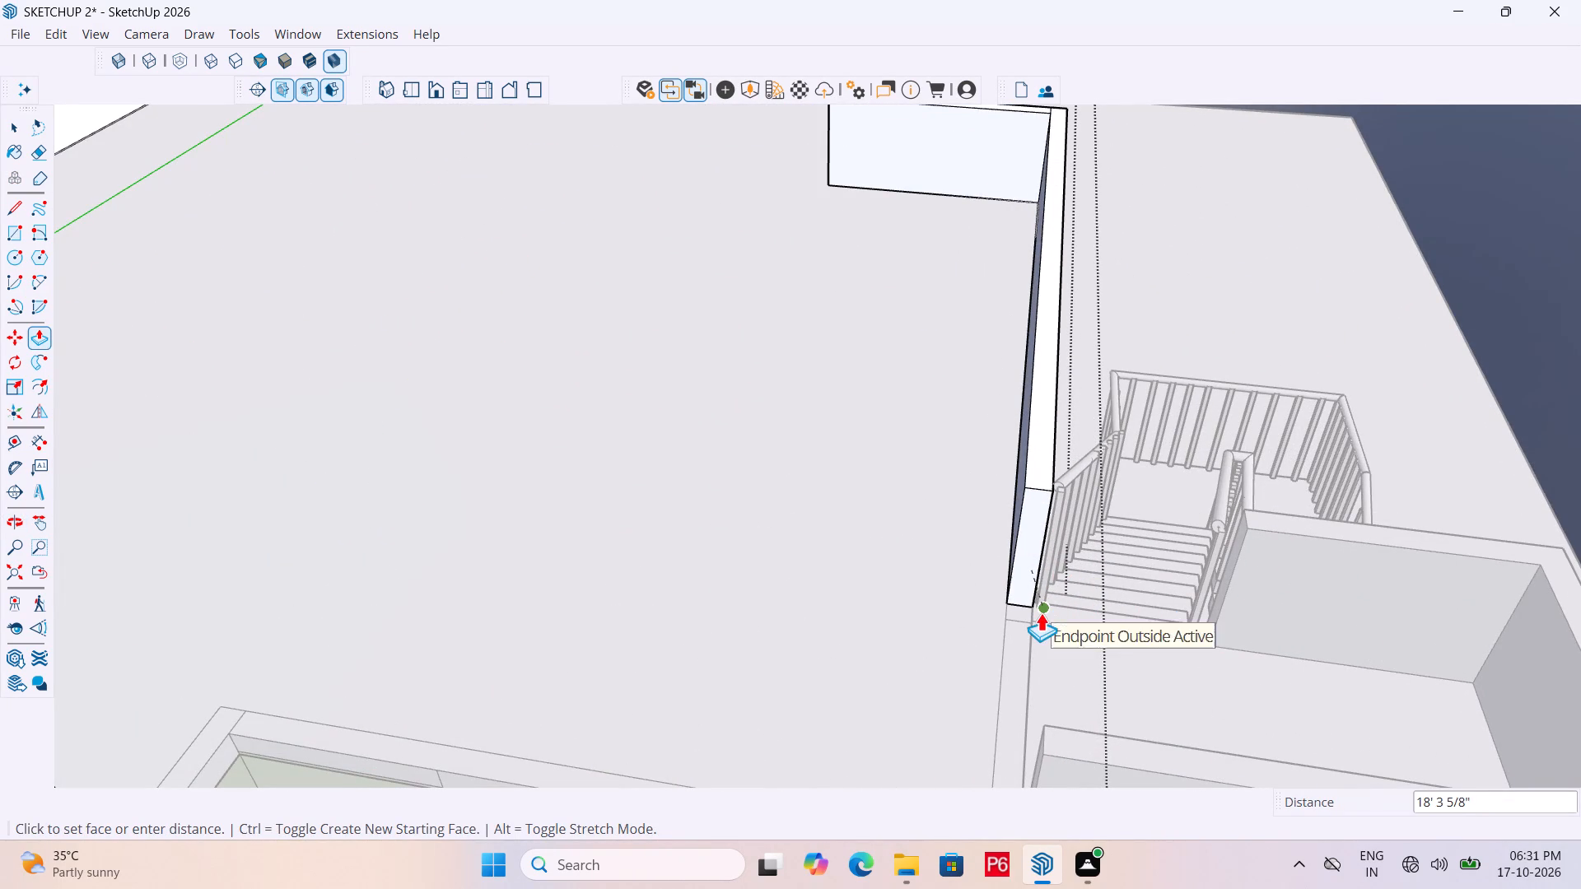
pyautogui.scroll(2, 1056, 611)
pyautogui.moveTo(1056, 611); pyautogui.dragTo(788, 598, button='middle')
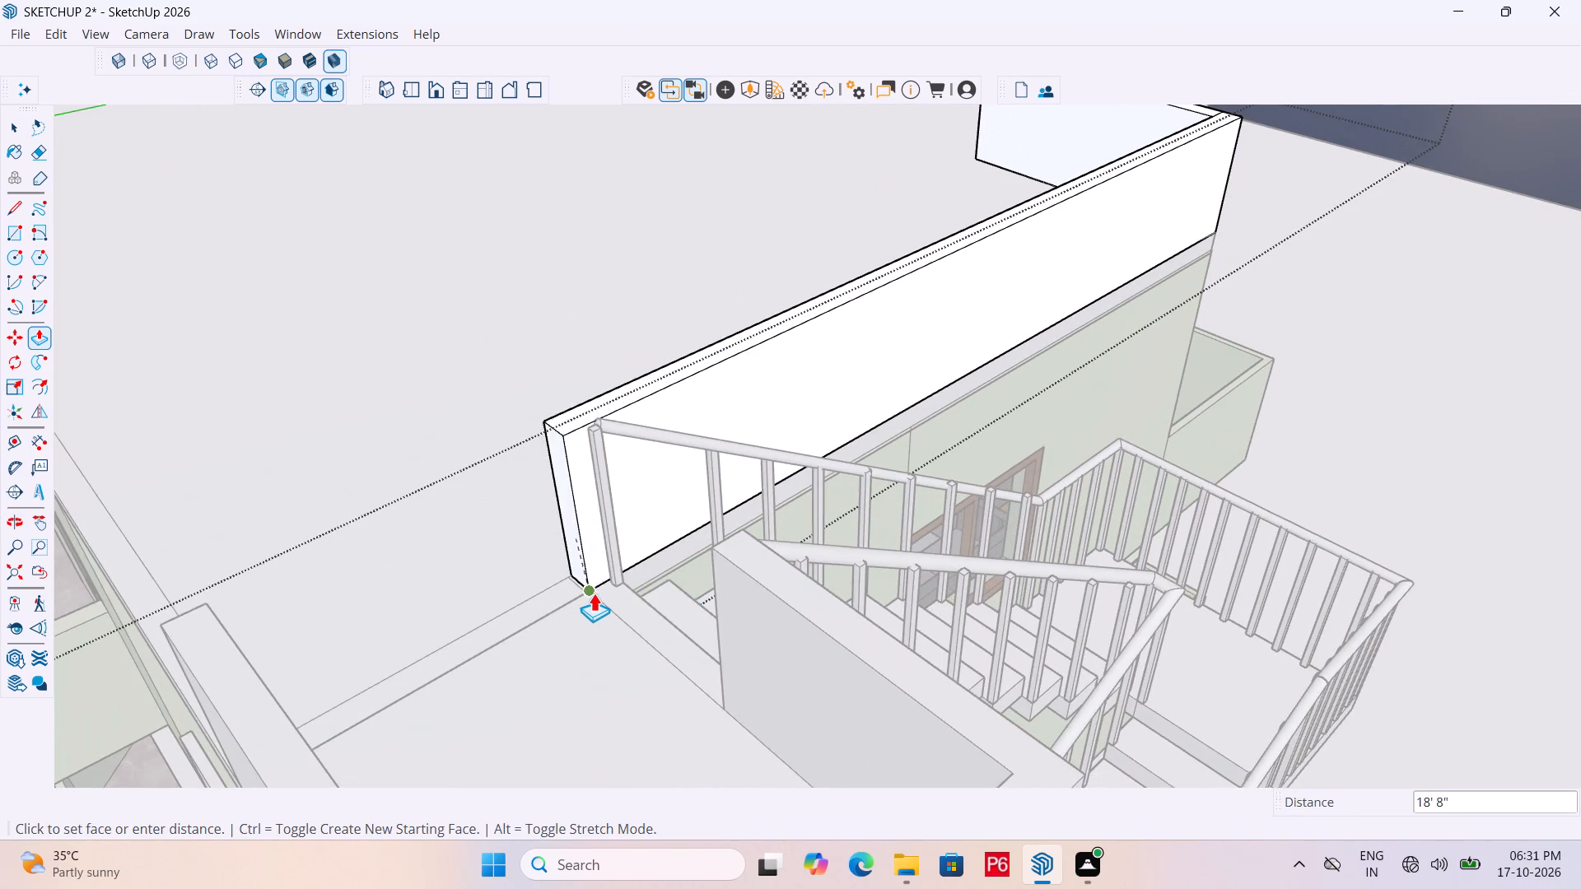
pyautogui.scroll(3, 599, 591)
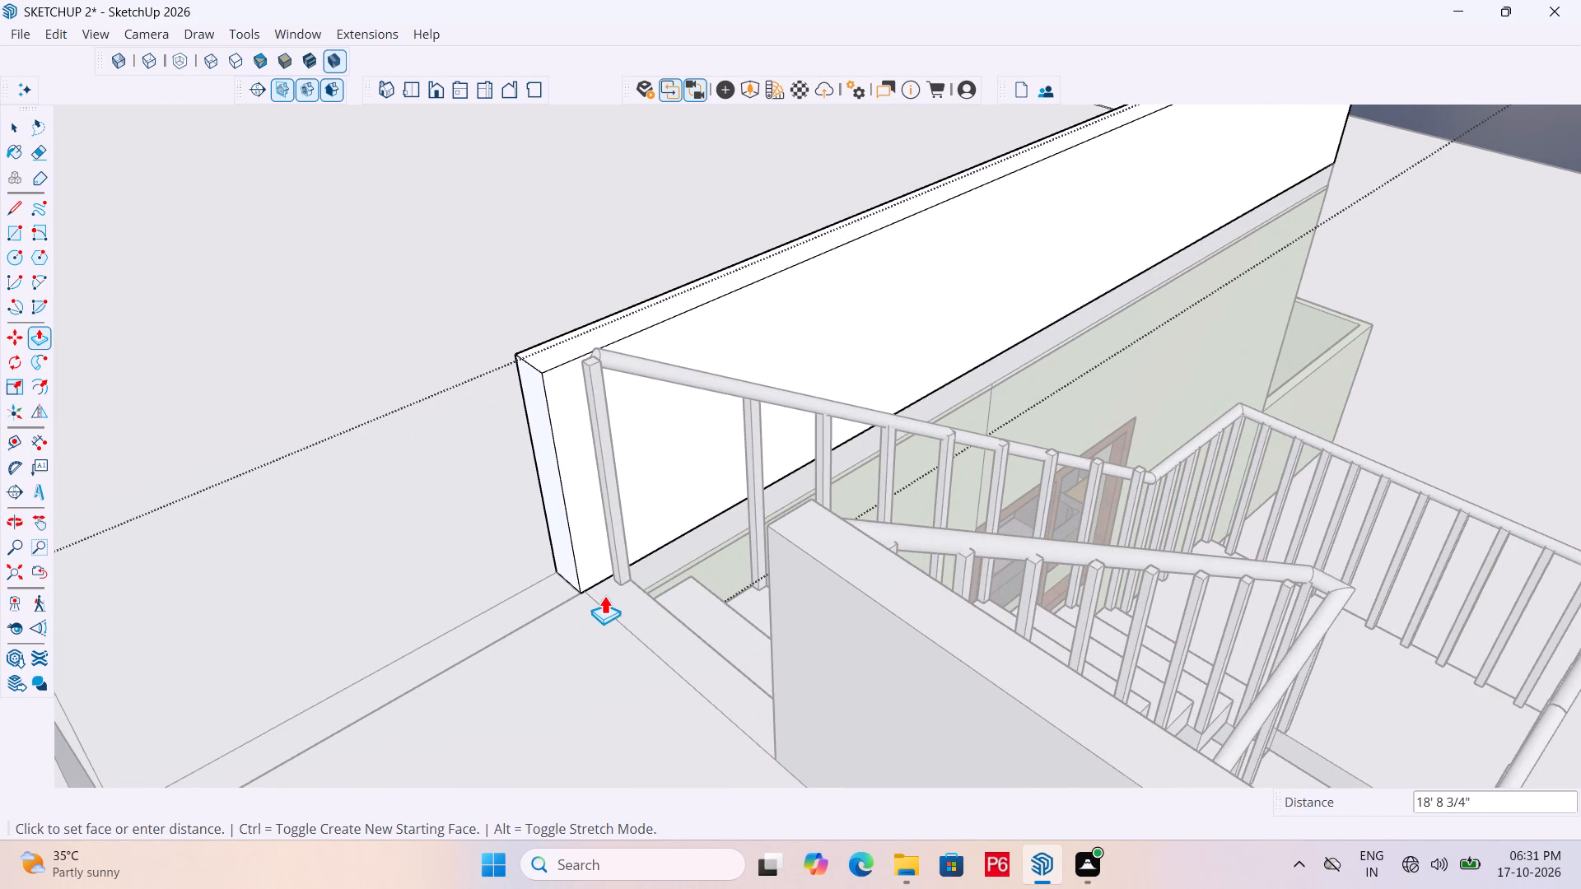
pyautogui.click(605, 594)
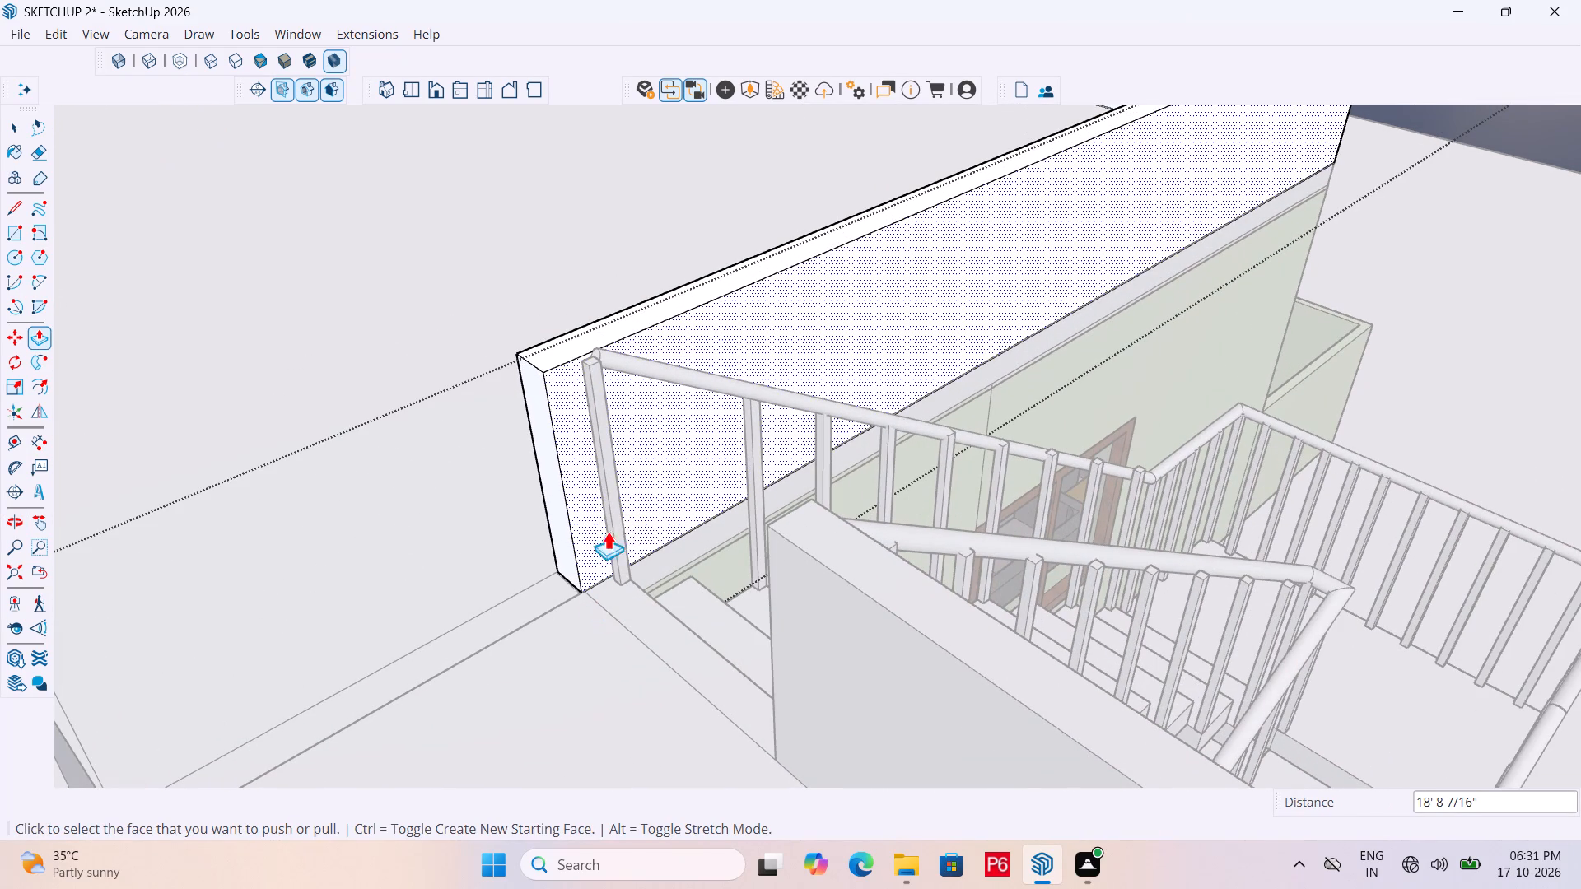
# Save the model.
pyautogui.hotkey('ctrl', 's')
pyautogui.hotkey('ctrl', 's')
pyautogui.hotkey('ctrl', 's')
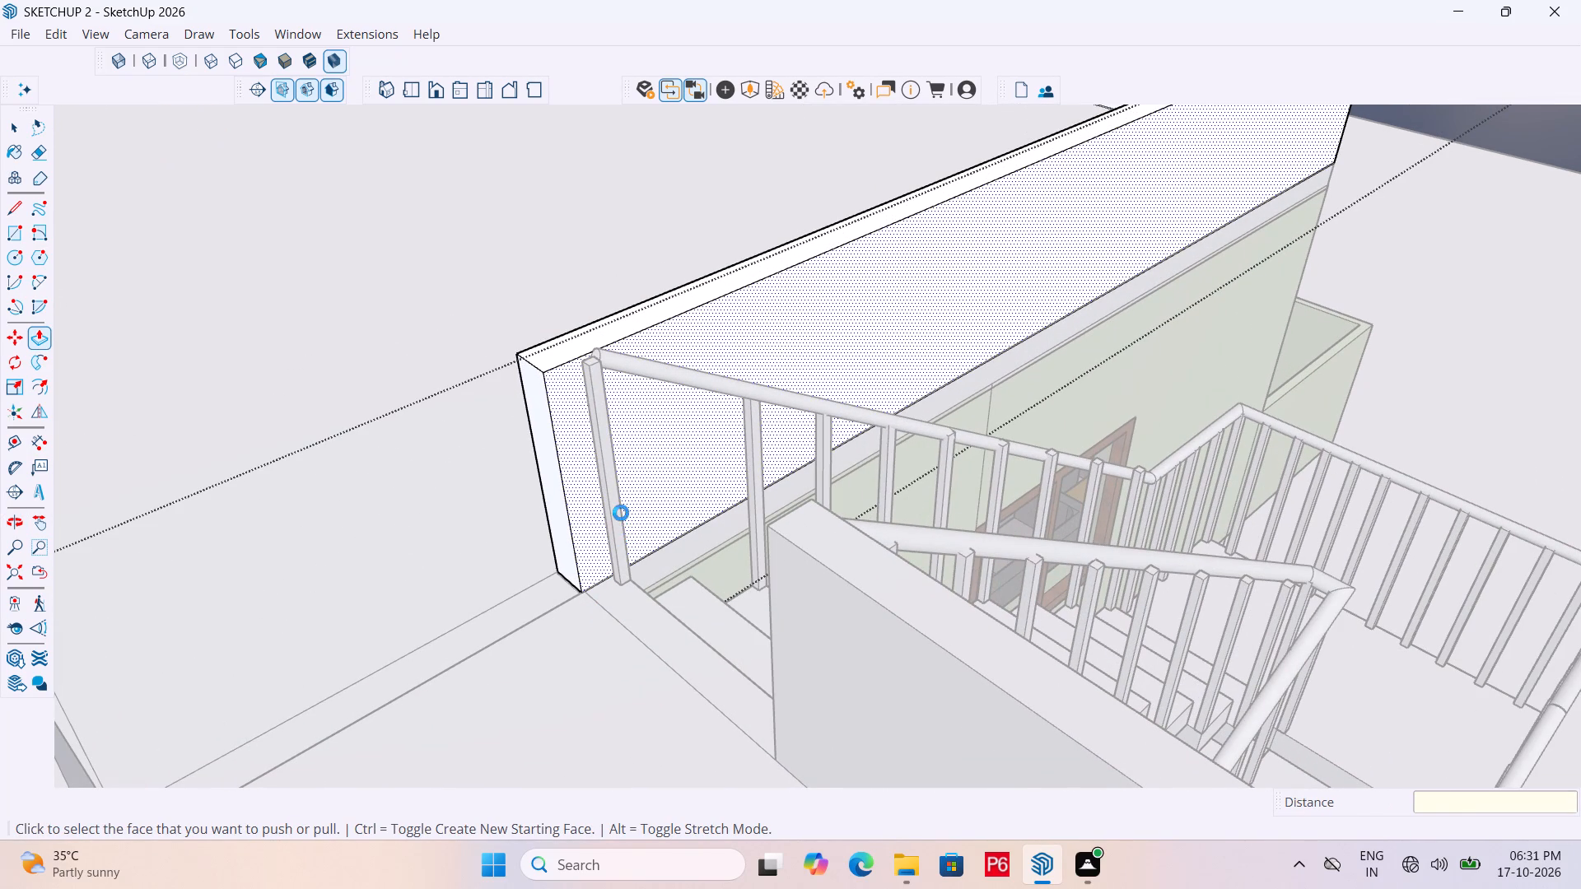
pyautogui.scroll(-2, 637, 528)
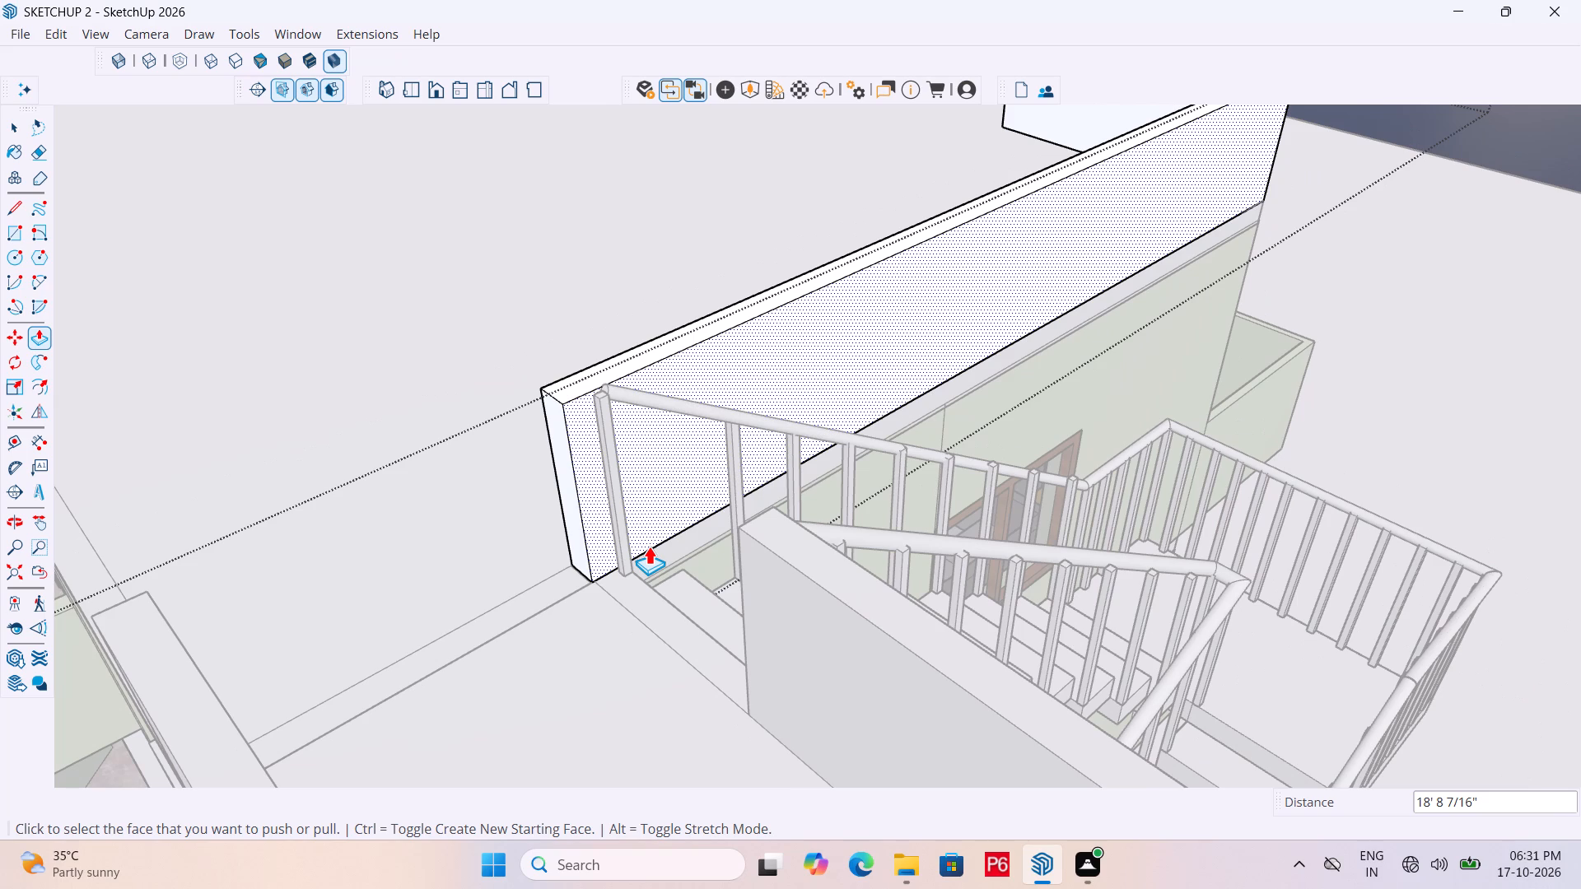
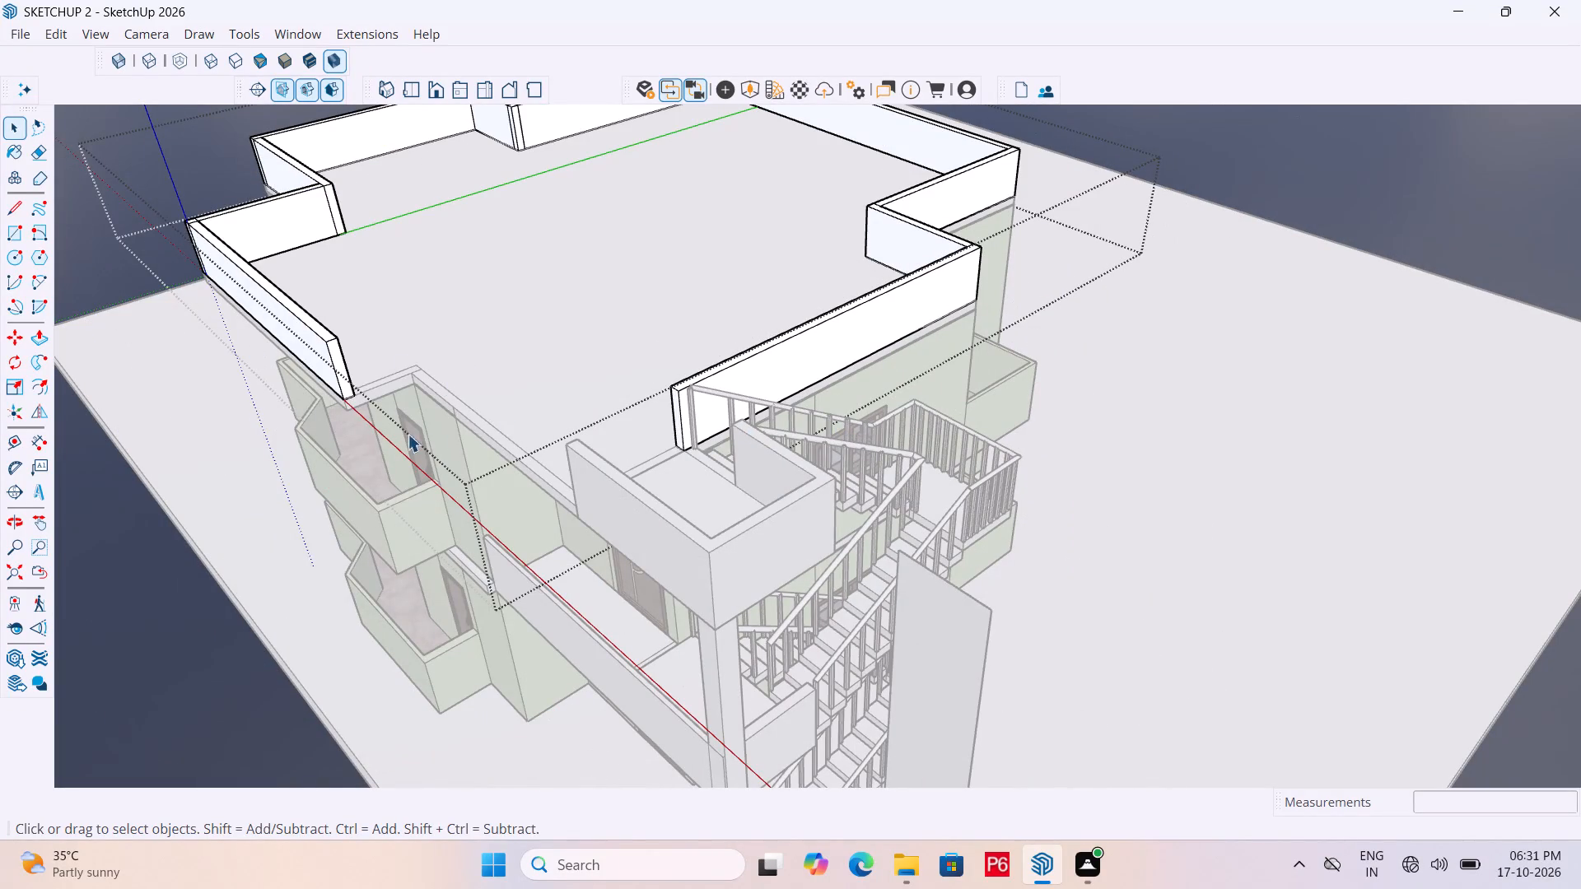
# Mark off a 6" section at the free end of the parapet wall above the front balcony.
pyautogui.moveTo(408, 434); pyautogui.dragTo(392, 454, button='middle')
pyautogui.scroll(3, 388, 452)
pyautogui.scroll(4, 420, 361)
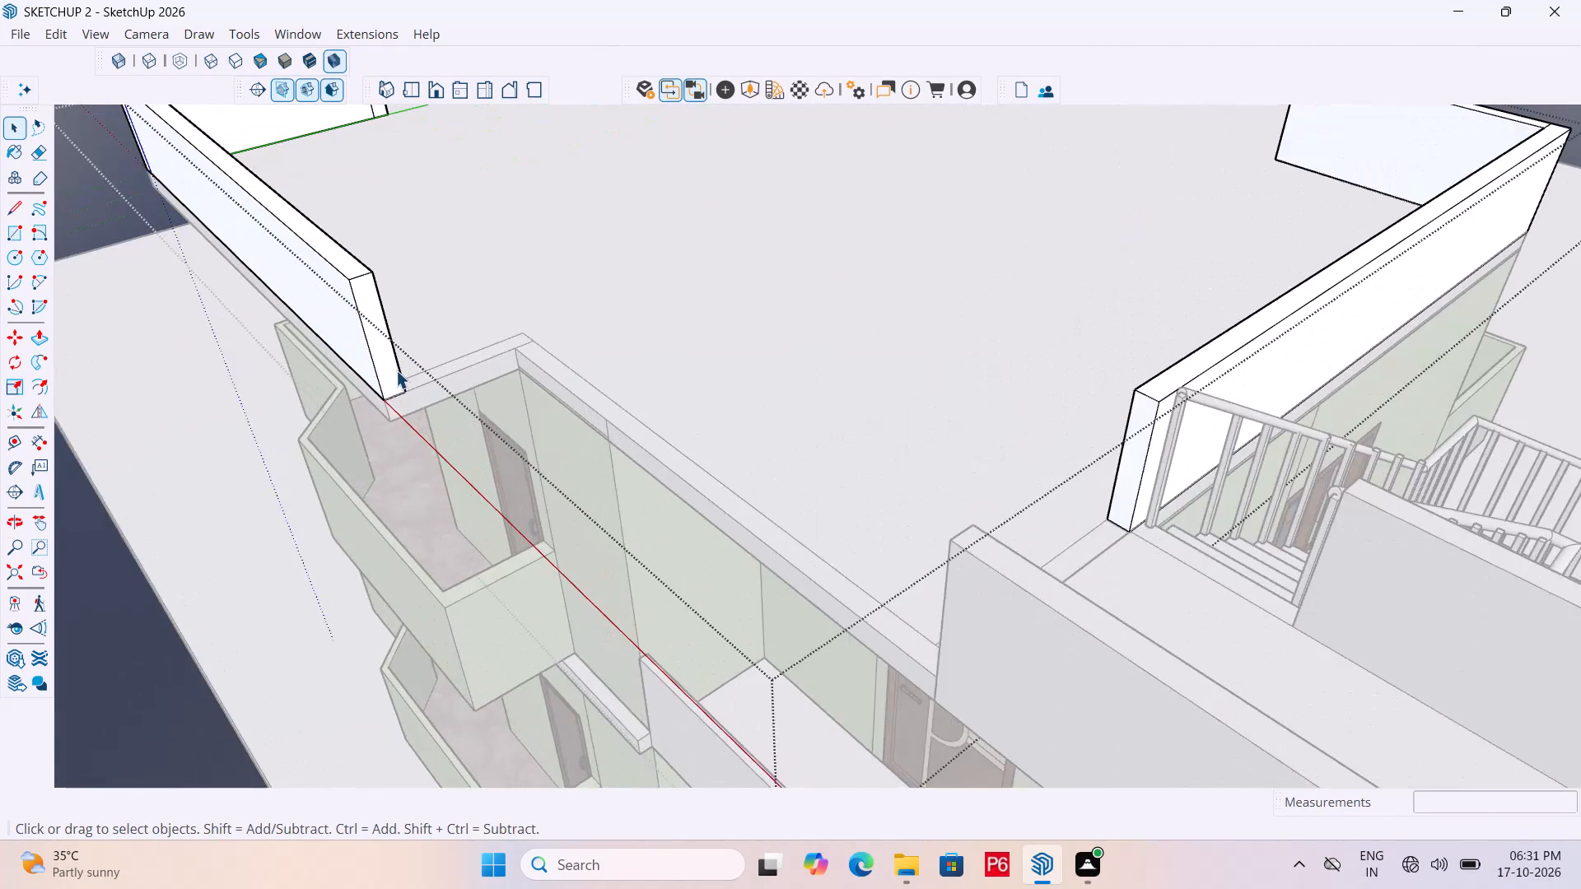
pyautogui.scroll(1, 396, 370)
pyautogui.click(388, 371)
pyautogui.moveTo(641, 370); pyautogui.dragTo(317, 393, button='middle')
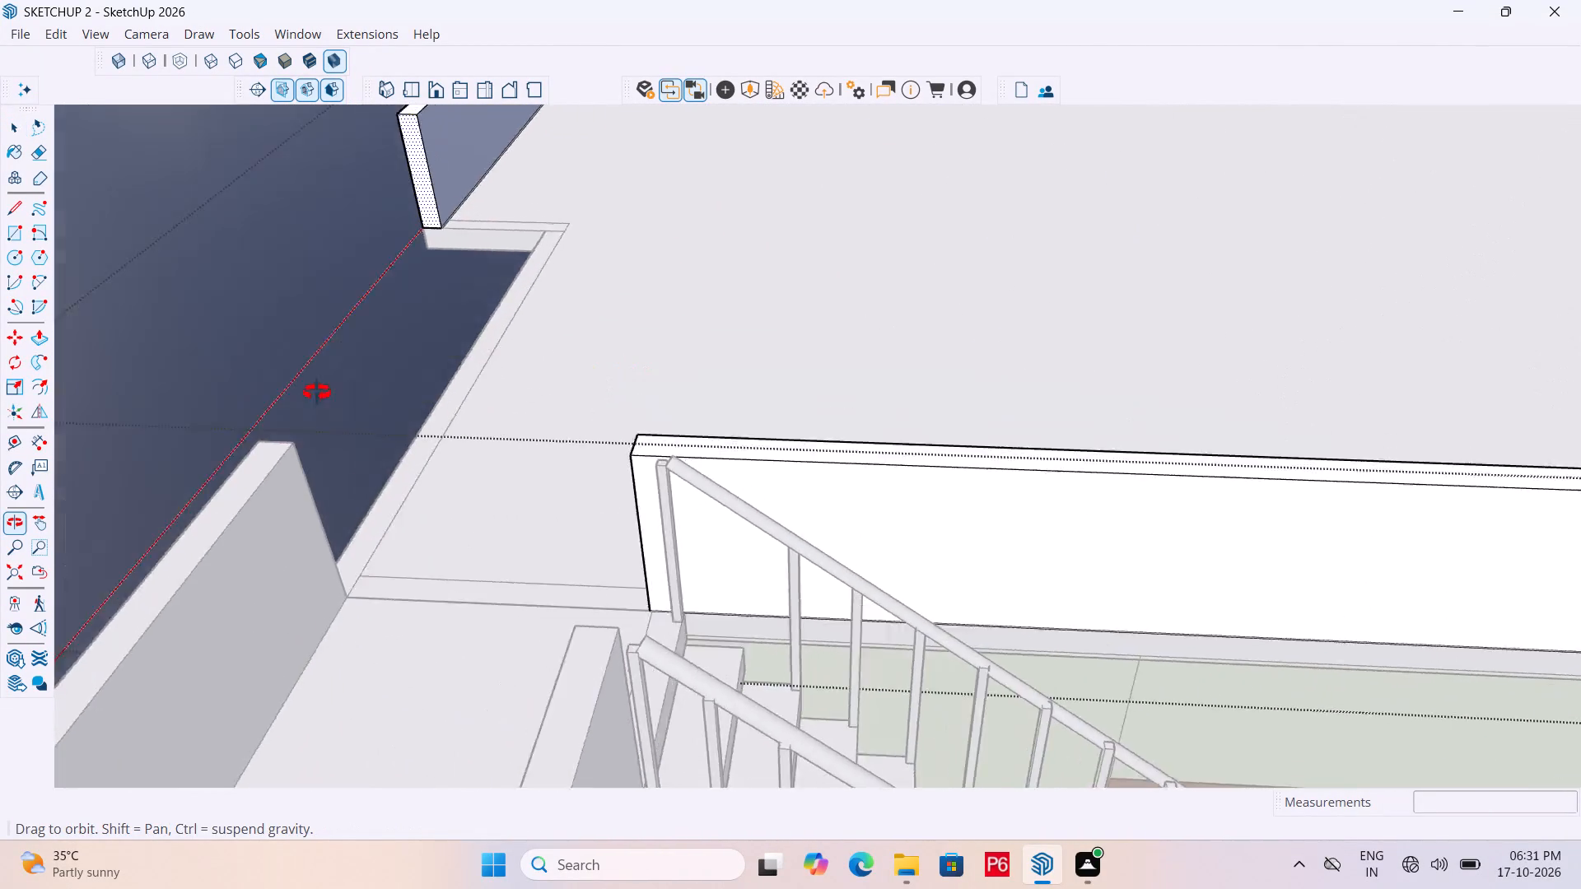
pyautogui.moveTo(317, 393); pyautogui.dragTo(311, 434, button='middle')
pyautogui.scroll(-6, 917, 464)
pyautogui.moveTo(782, 445); pyautogui.dragTo(670, 578, button='middle')
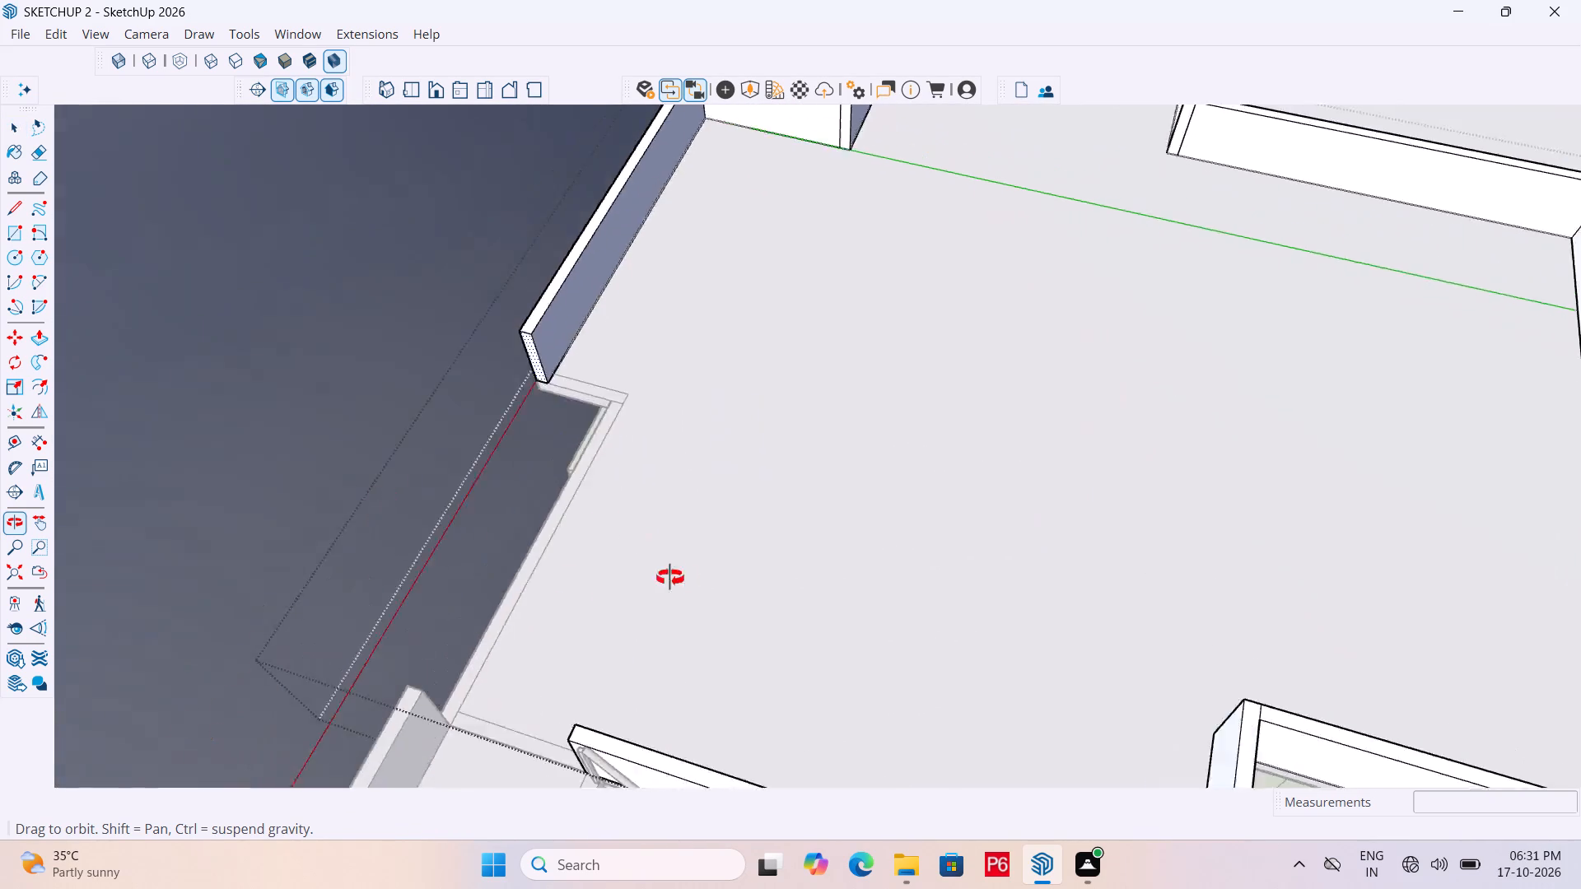
pyautogui.moveTo(670, 578); pyautogui.dragTo(694, 589, button='middle')
pyautogui.scroll(6, 514, 395)
pyautogui.moveTo(582, 468); pyautogui.dragTo(545, 384, button='middle')
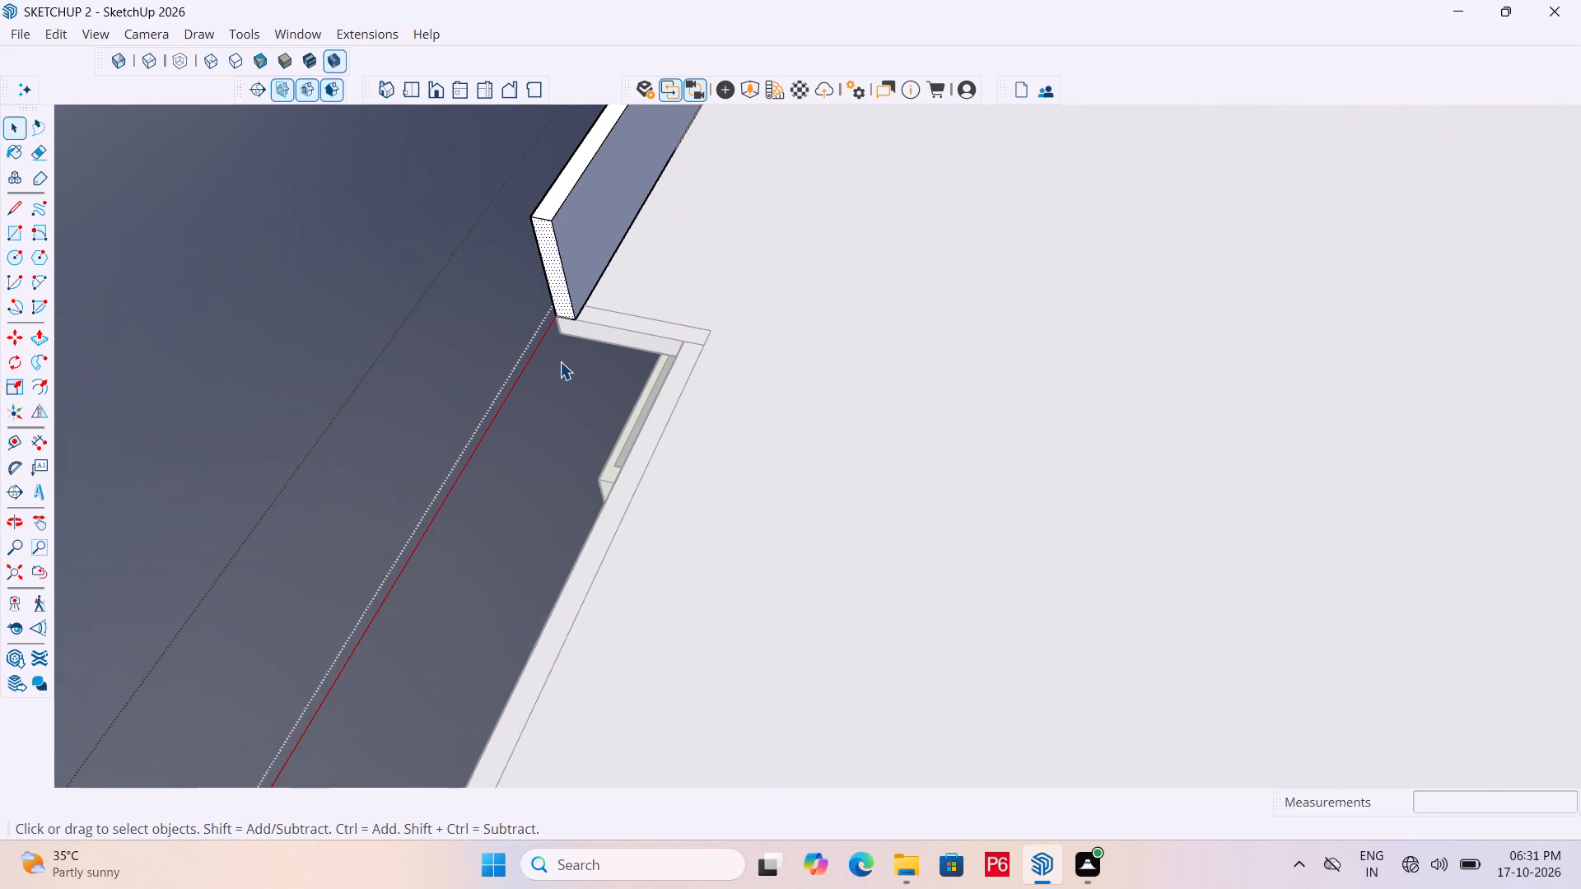
pyautogui.press('p')
pyautogui.click(559, 282)
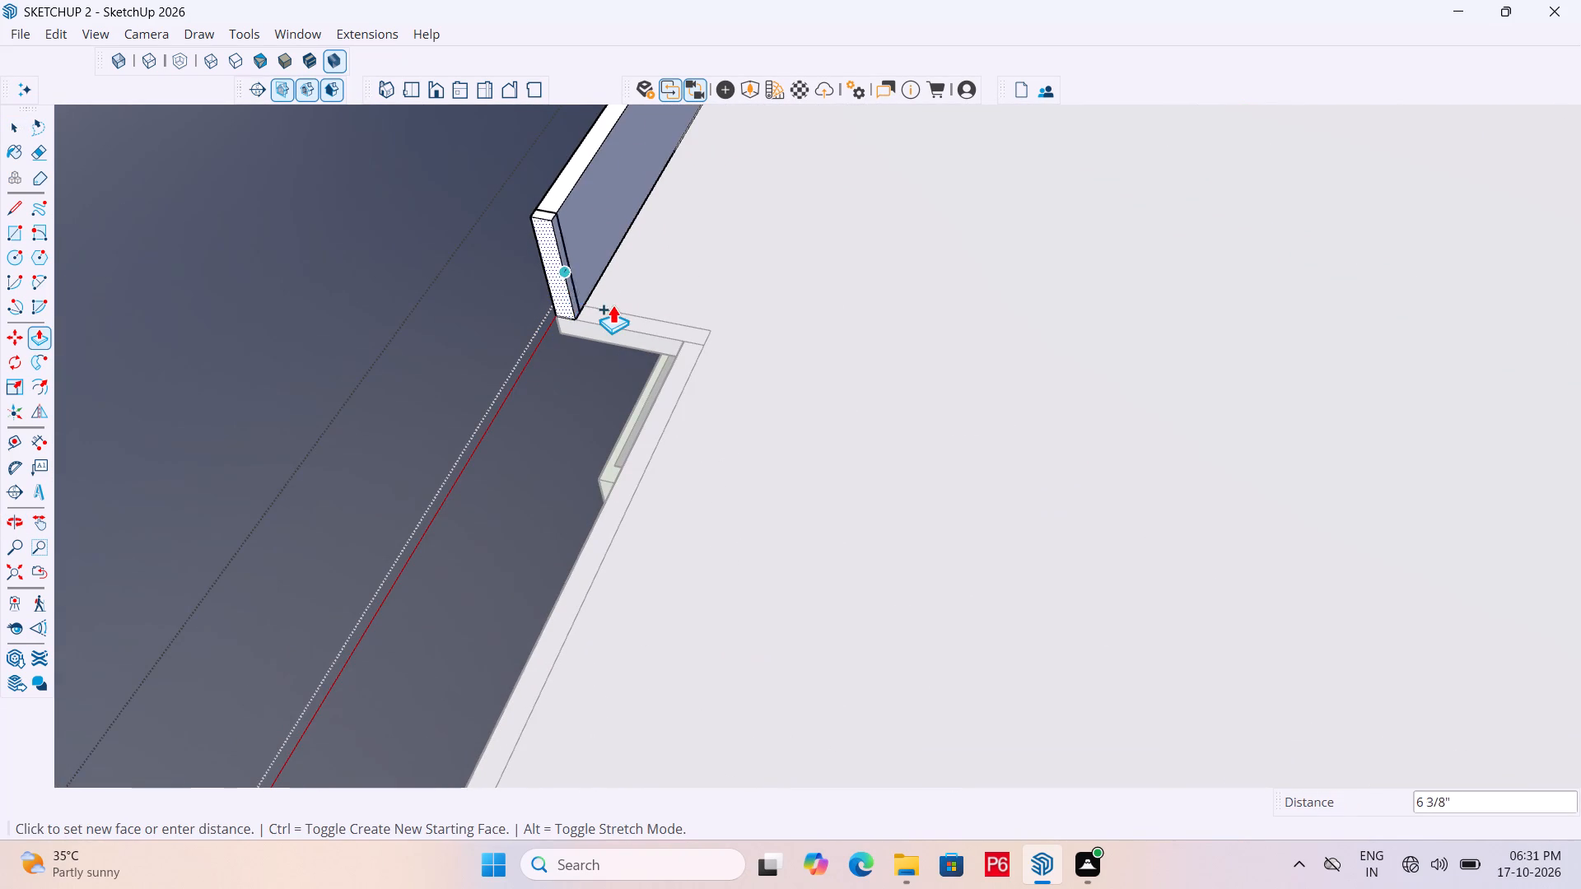
pyautogui.scroll(10, 615, 305)
pyautogui.click(615, 314)
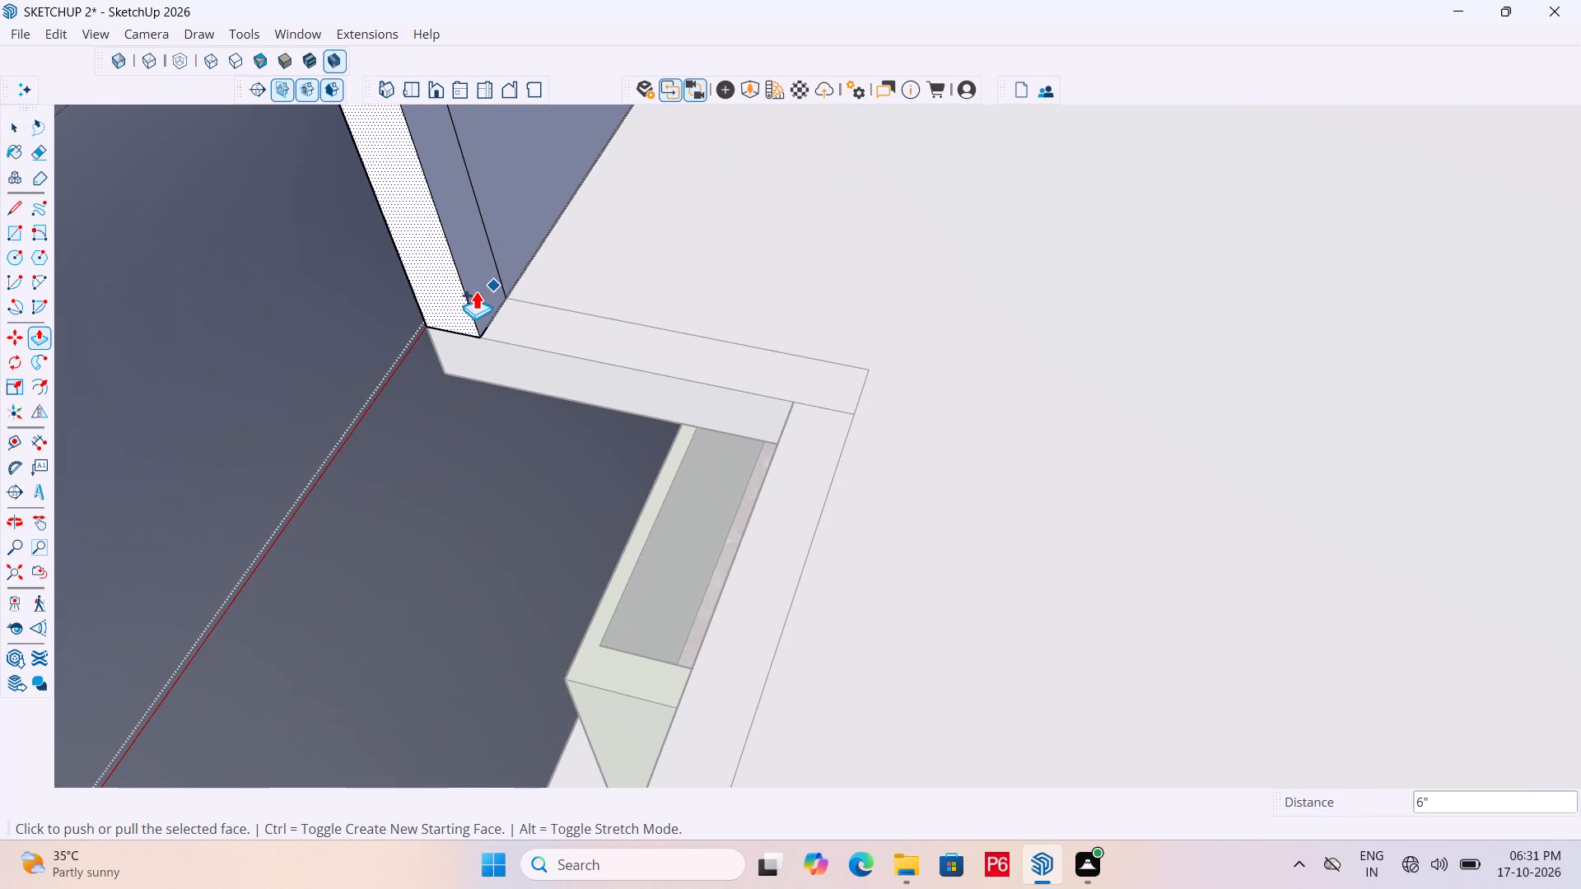
# Pull the inner side of that 6" section 3' 3" along the stepped roof edge to the inner corner.
pyautogui.press('space')
pyautogui.click(468, 251)
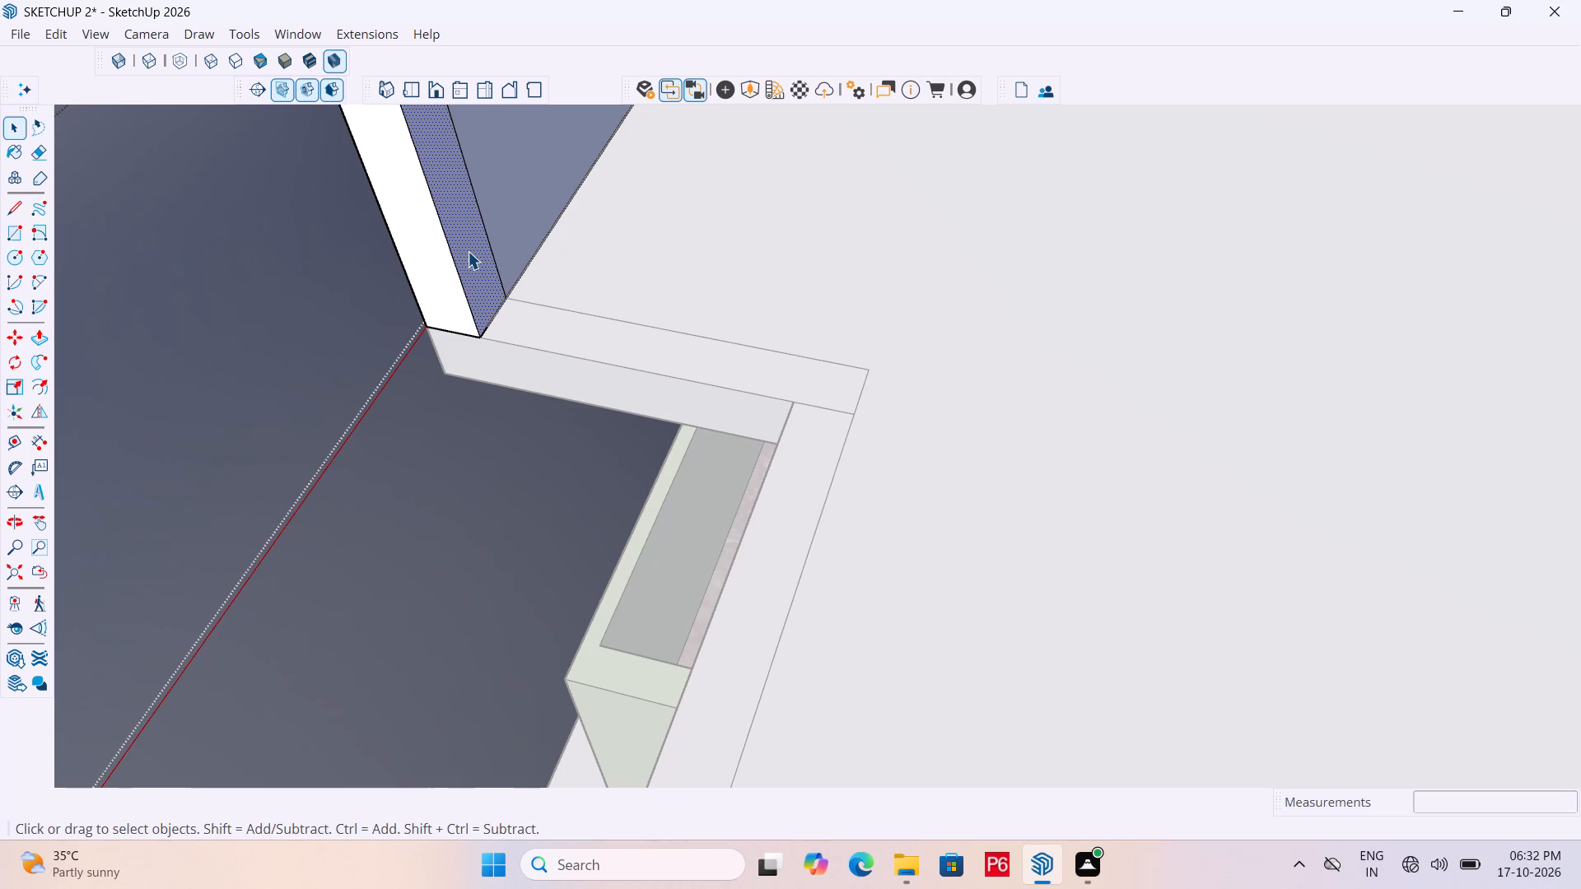
pyautogui.press('p')
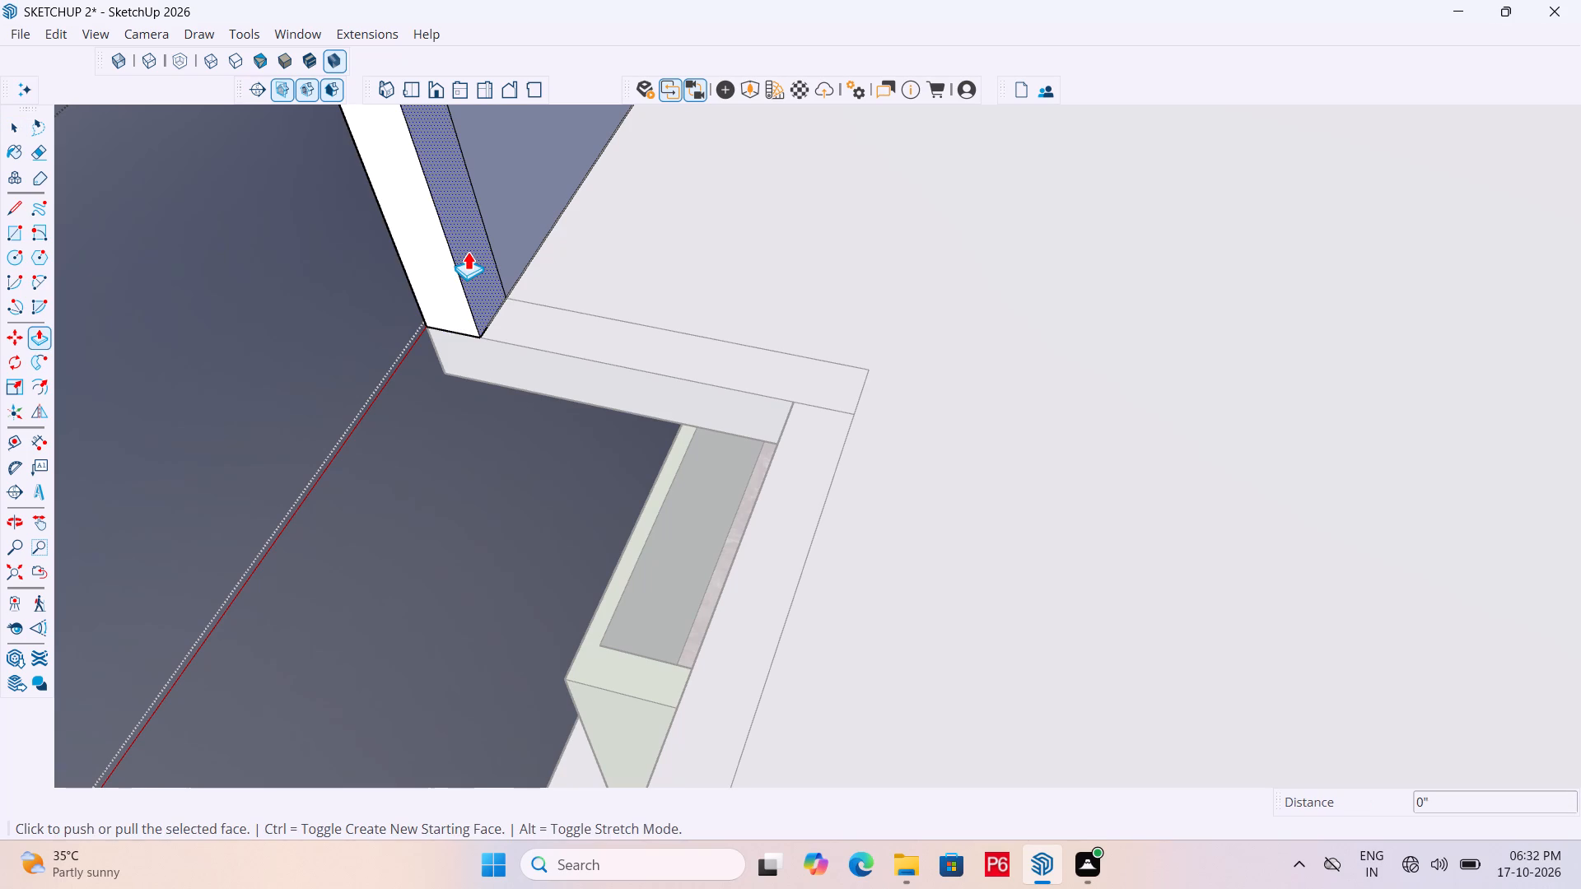
pyautogui.click(468, 251)
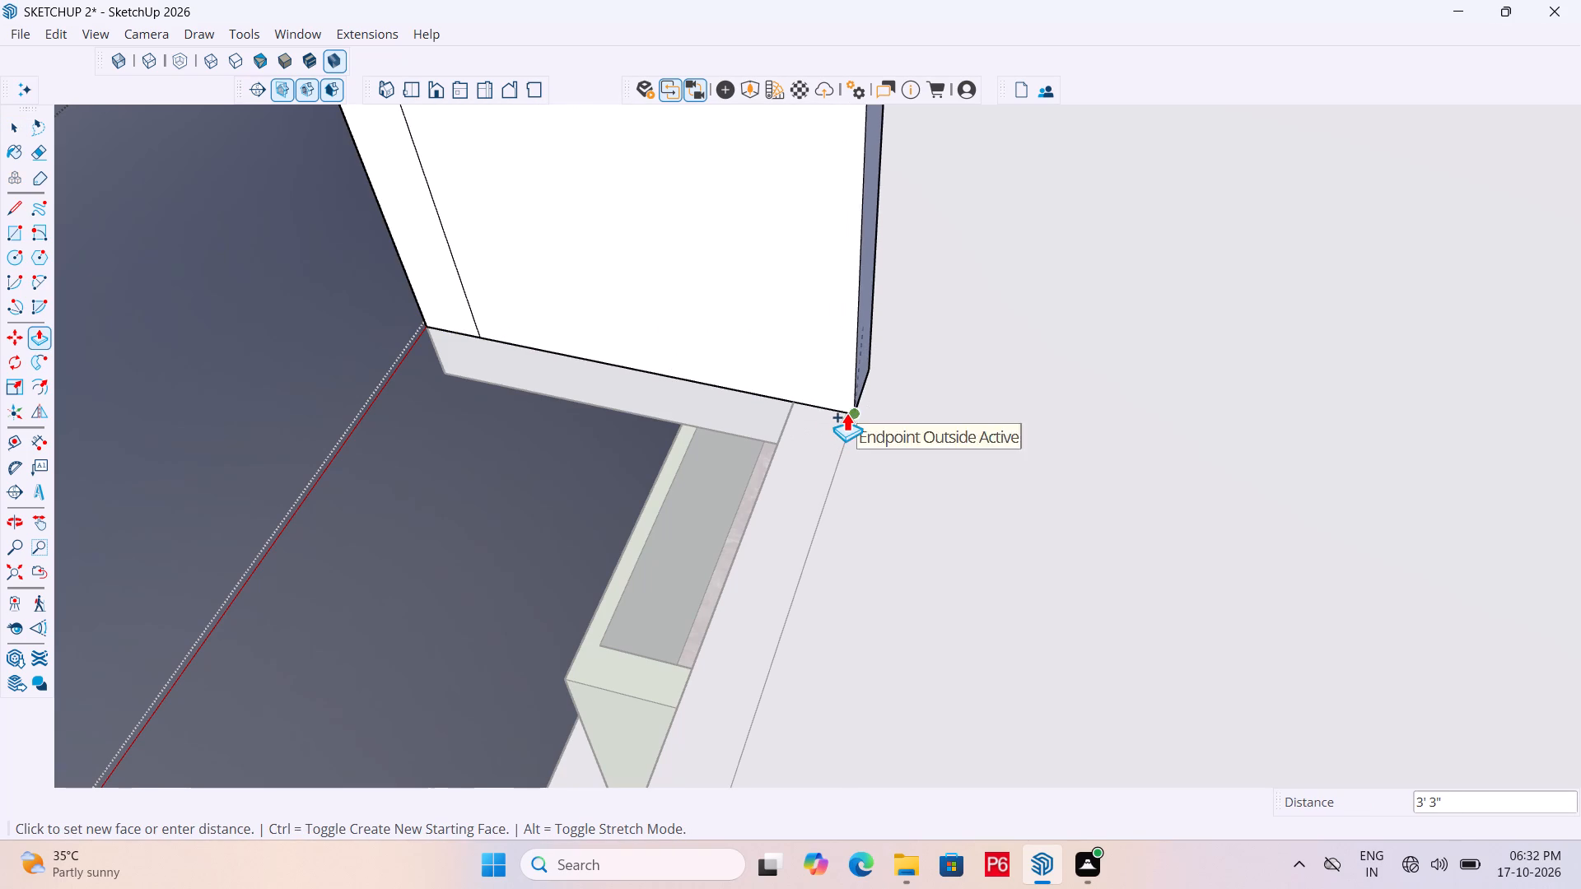
pyautogui.click(846, 412)
# Mark off a 6" section at the 3' 3" wall's end and pull its outer side about 13' 7 7/8" to the staircase block.
pyautogui.moveTo(872, 346); pyautogui.dragTo(667, 305, button='middle')
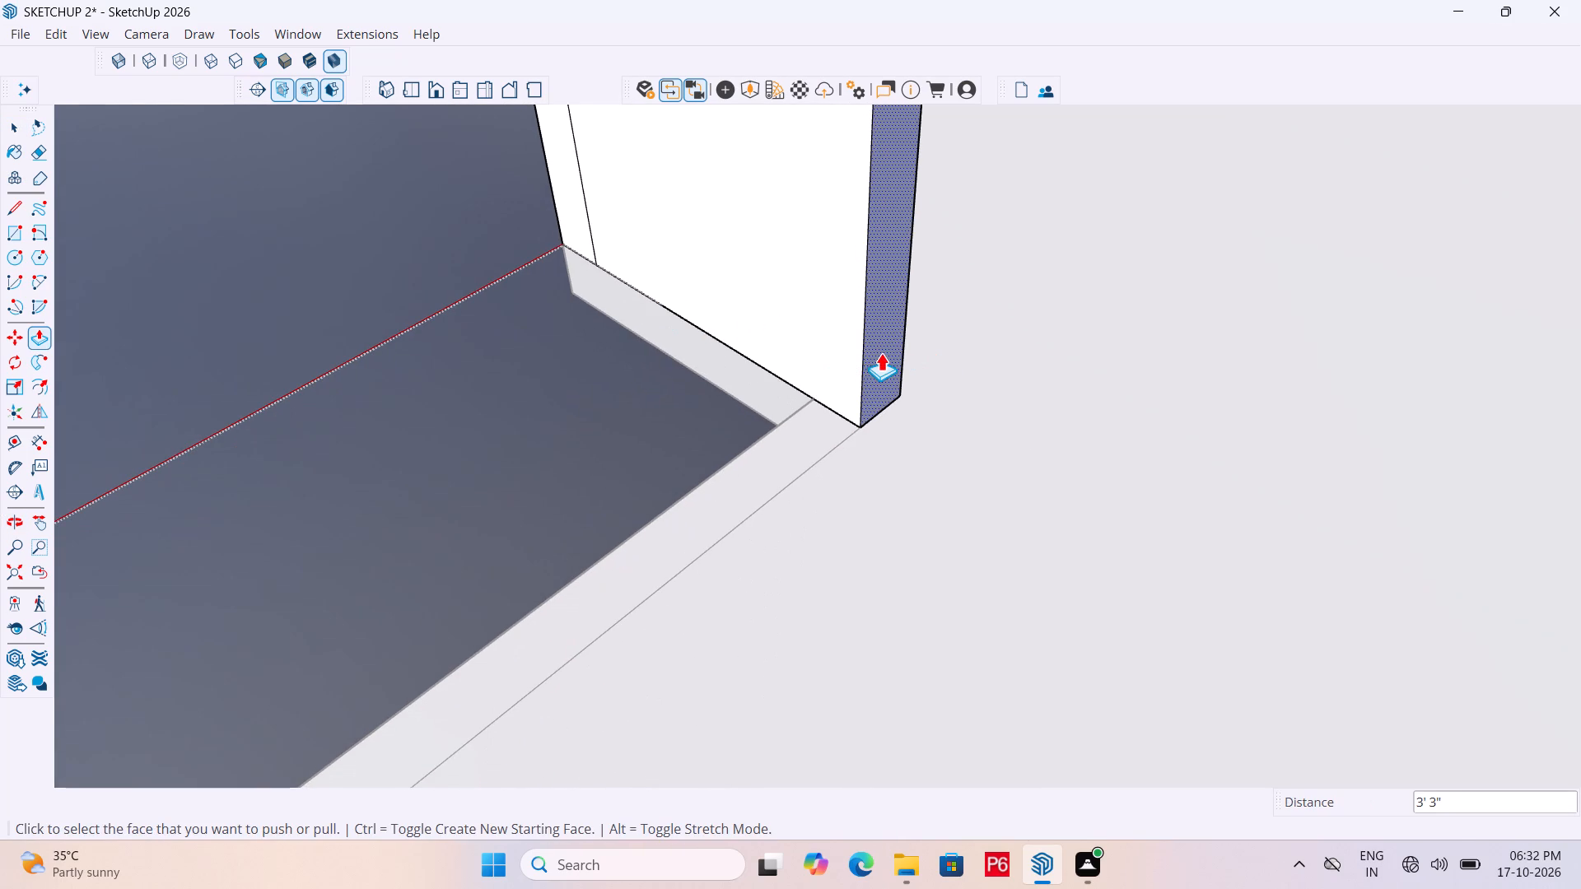
pyautogui.click(881, 352)
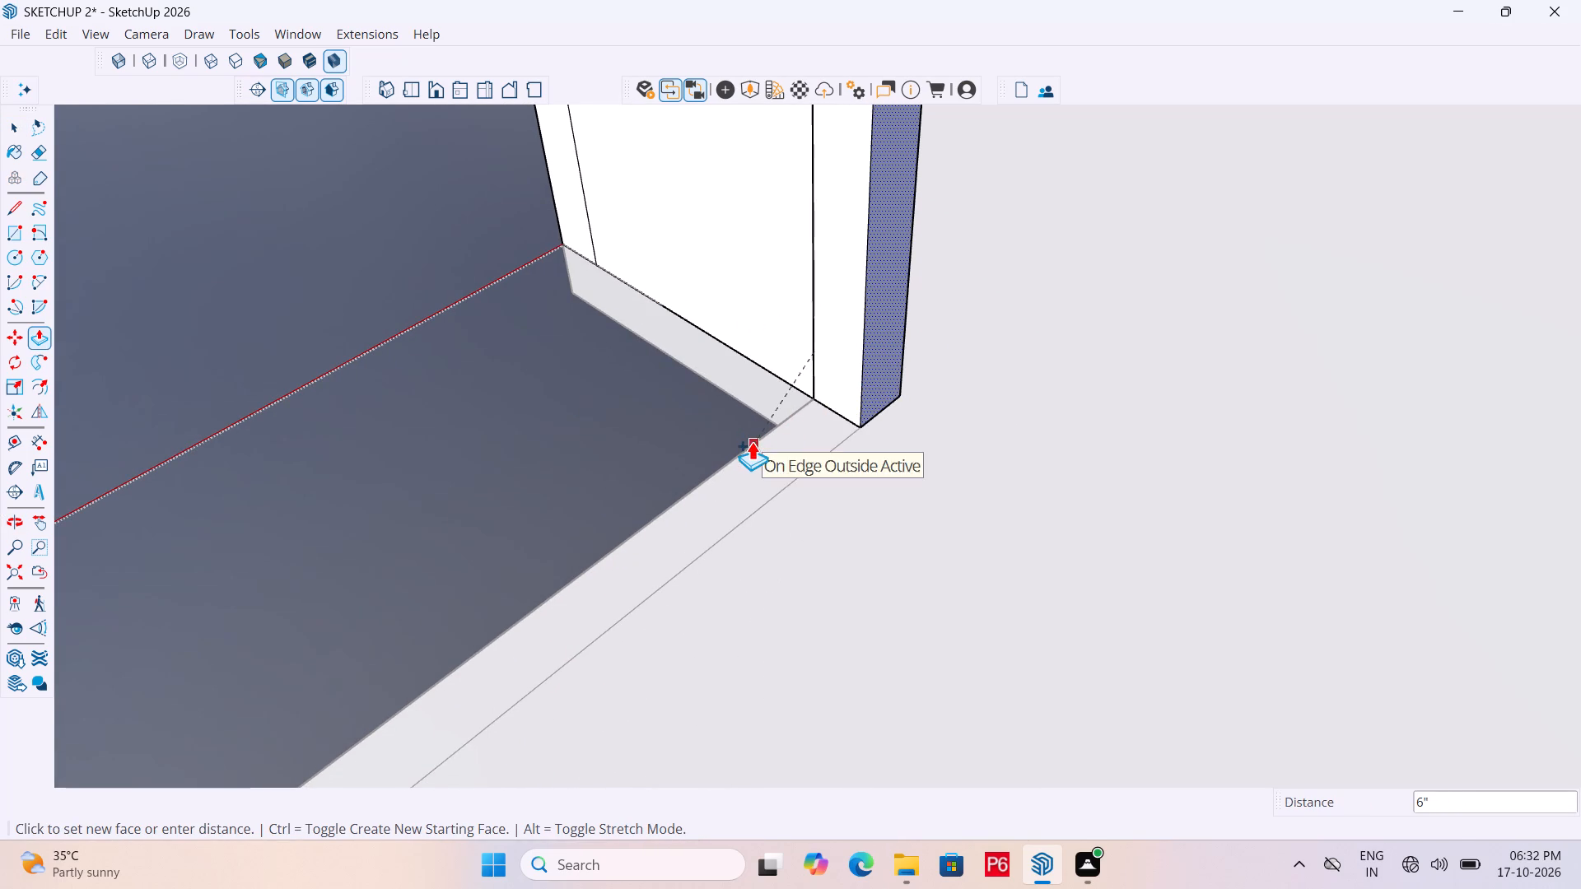
pyautogui.click(752, 441)
pyautogui.click(838, 356)
pyautogui.scroll(-4, 1074, 489)
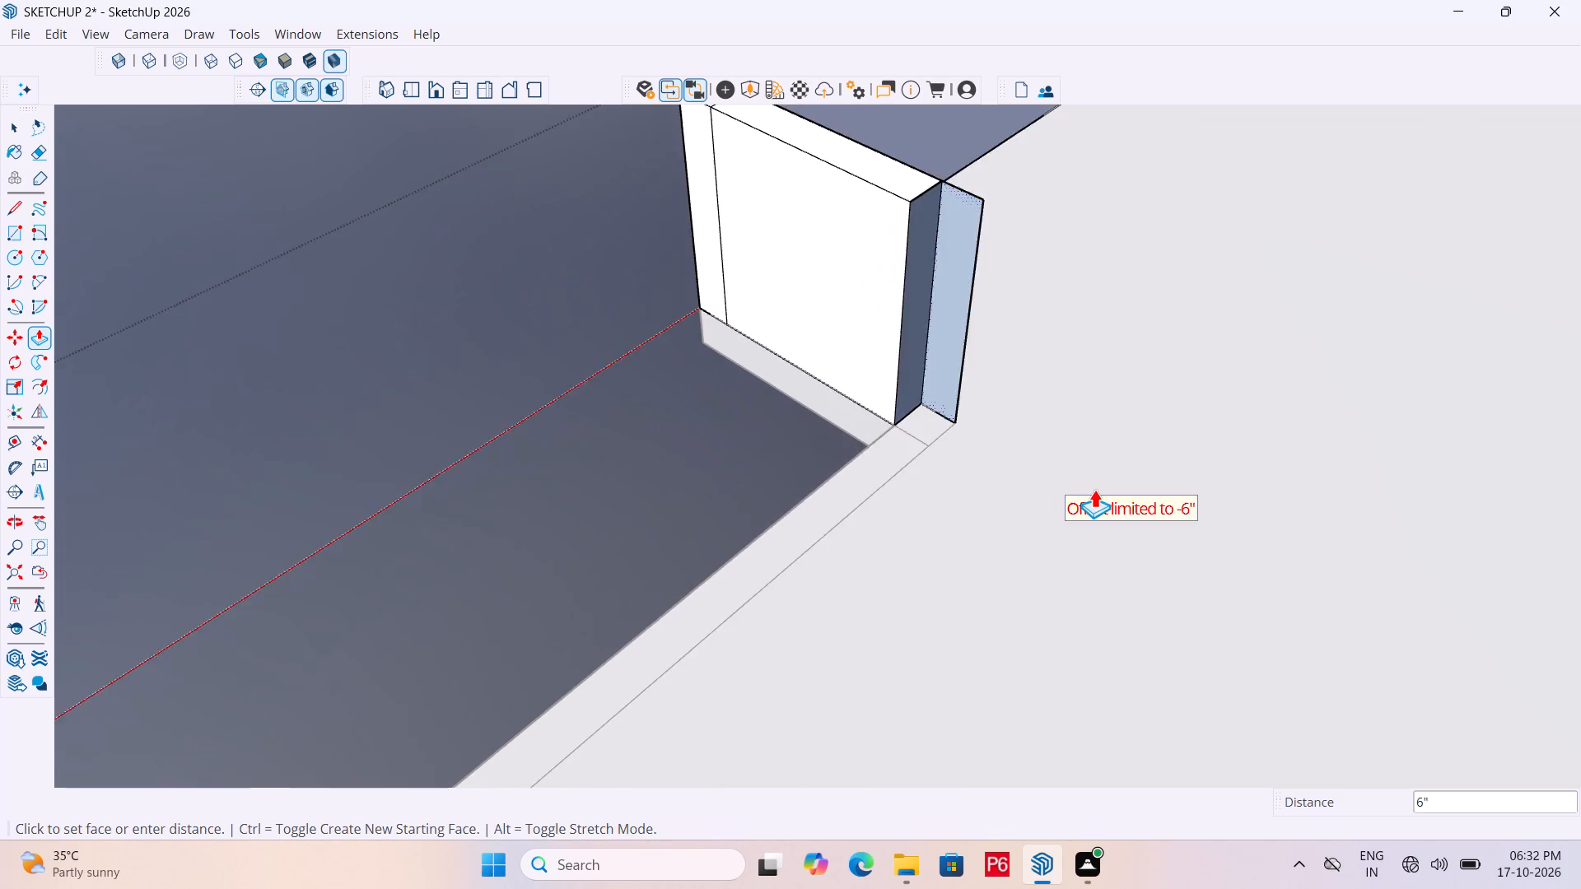
pyautogui.scroll(-1, 1094, 489)
pyautogui.scroll(-5, 827, 409)
pyautogui.moveTo(693, 540); pyautogui.dragTo(1141, 554, button='middle')
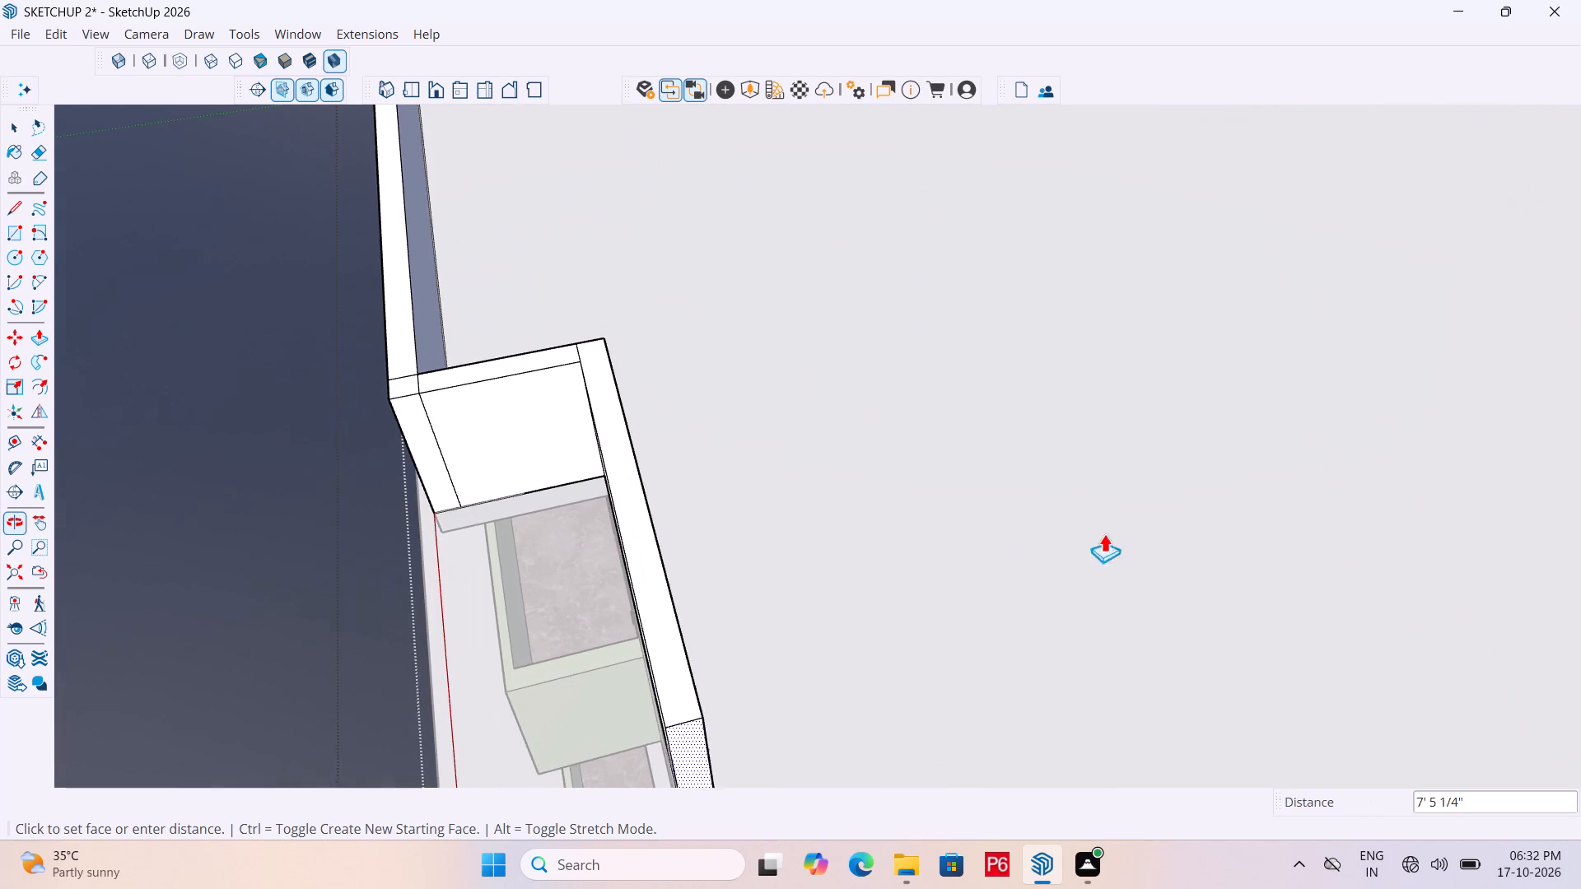
pyautogui.scroll(-9, 758, 351)
pyautogui.moveTo(784, 633); pyautogui.dragTo(1055, 602, button='middle')
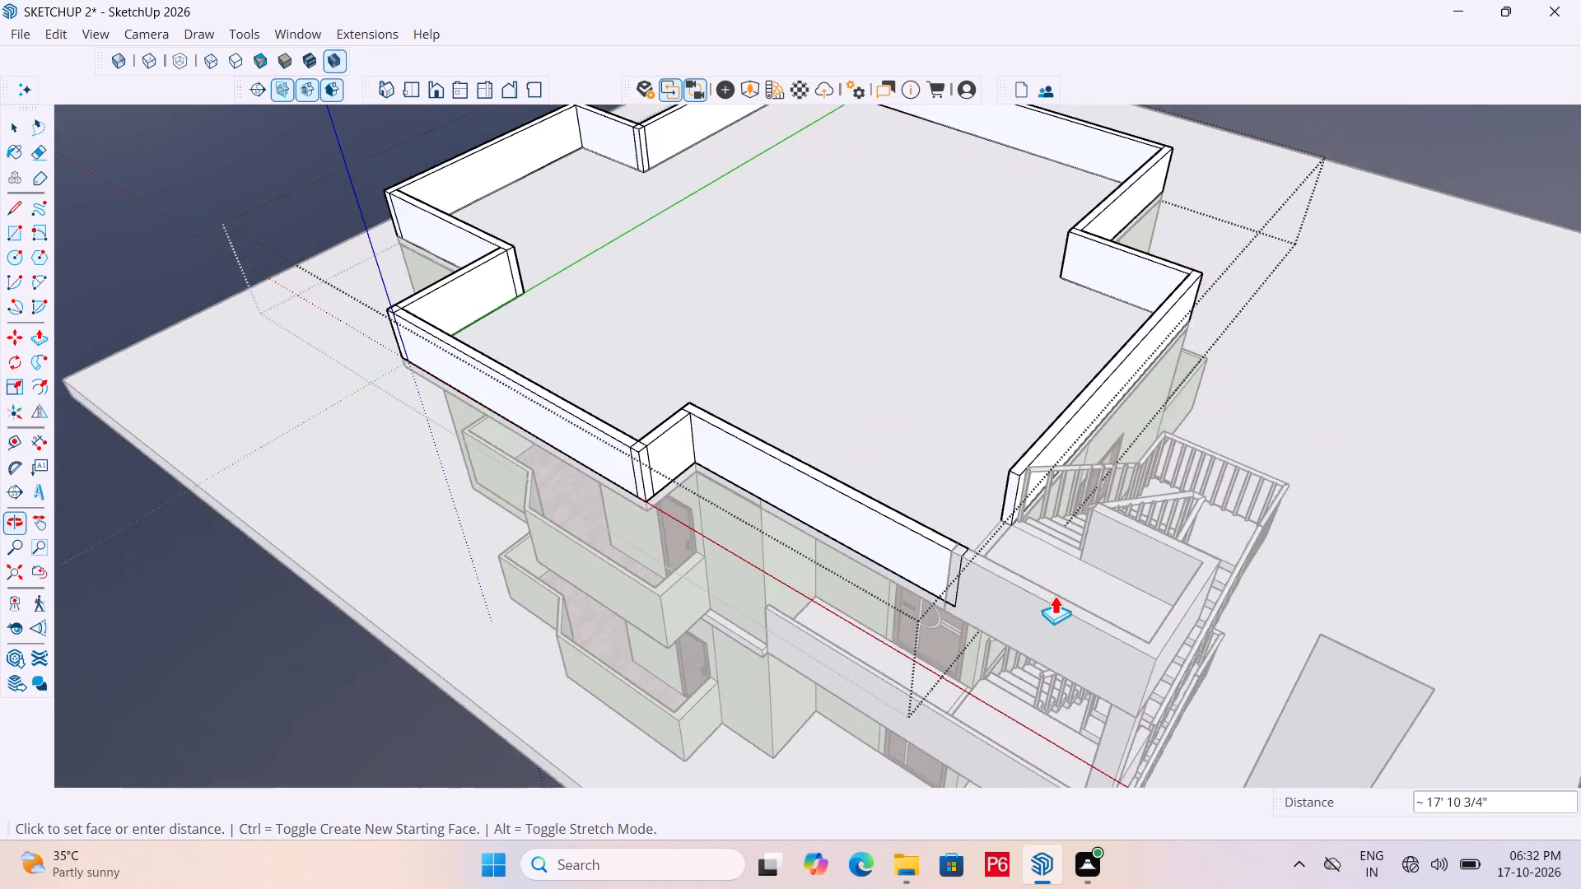
pyautogui.scroll(4, 1052, 593)
pyautogui.scroll(5, 947, 552)
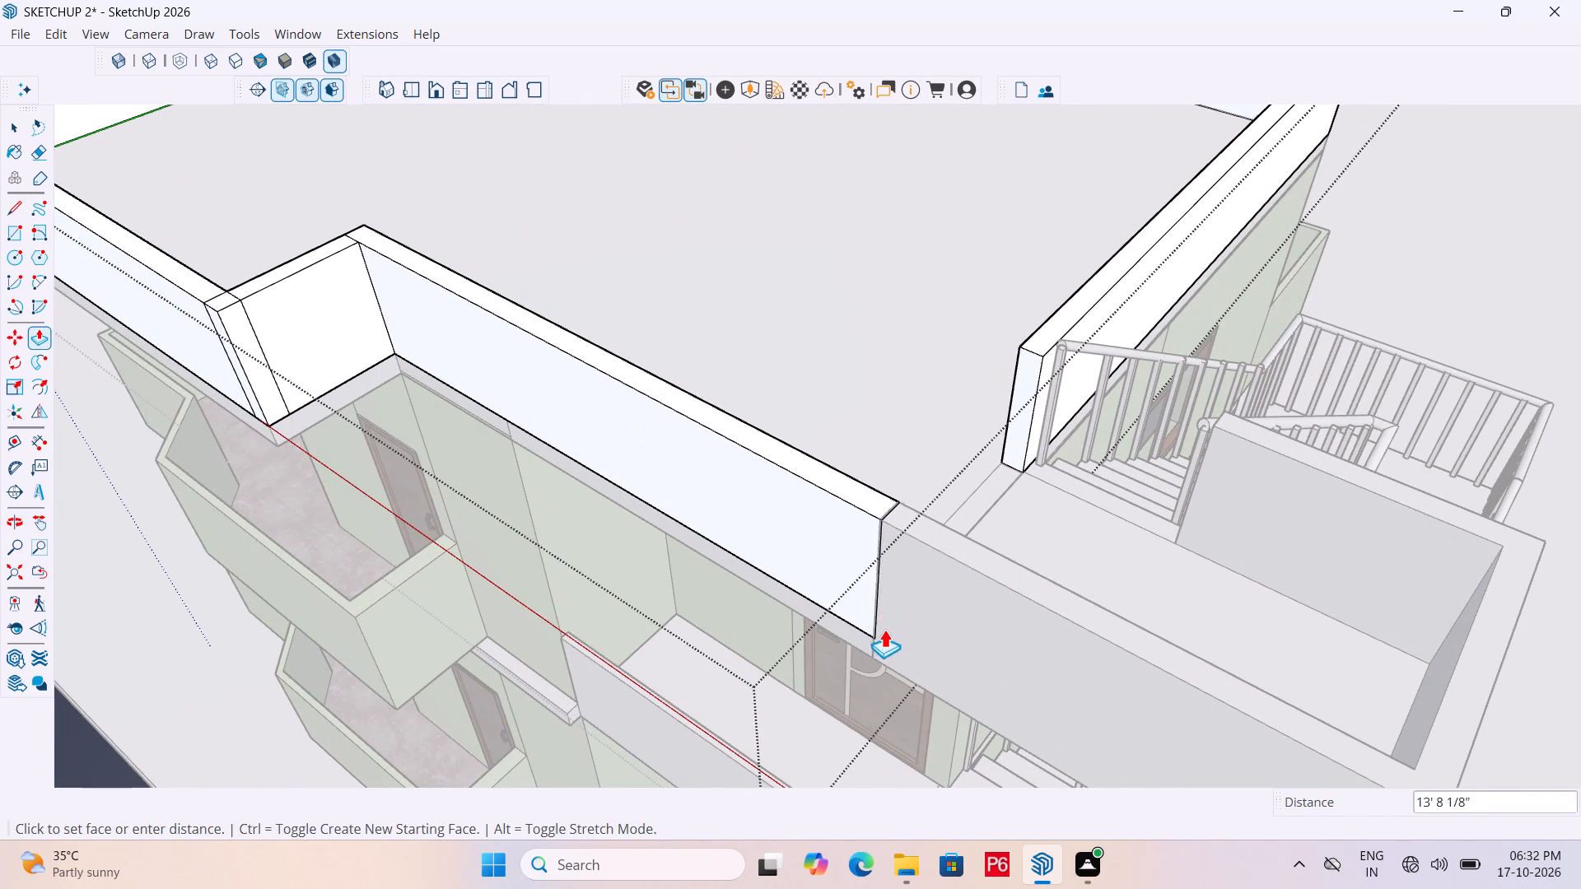
pyautogui.click(879, 564)
pyautogui.scroll(-7, 812, 469)
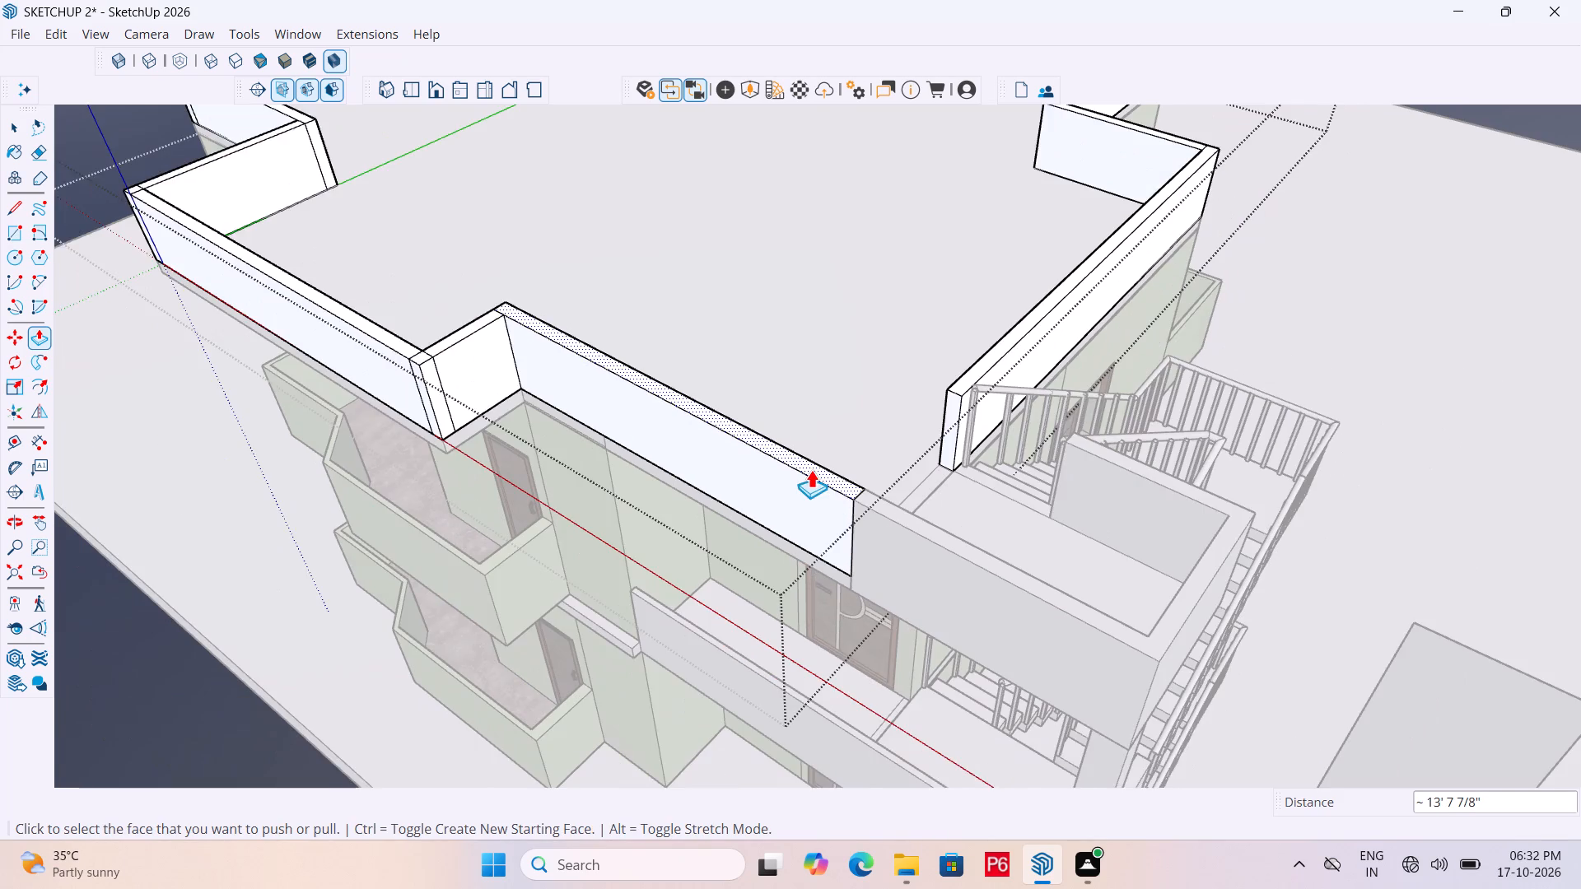
# Save the model and close the parapet group's editing.
pyautogui.hotkey('ctrl', 's')
pyautogui.hotkey('ctrl', 's')
pyautogui.hotkey('ctrl', 's')
pyautogui.scroll(-4, 716, 423)
pyautogui.press('space')
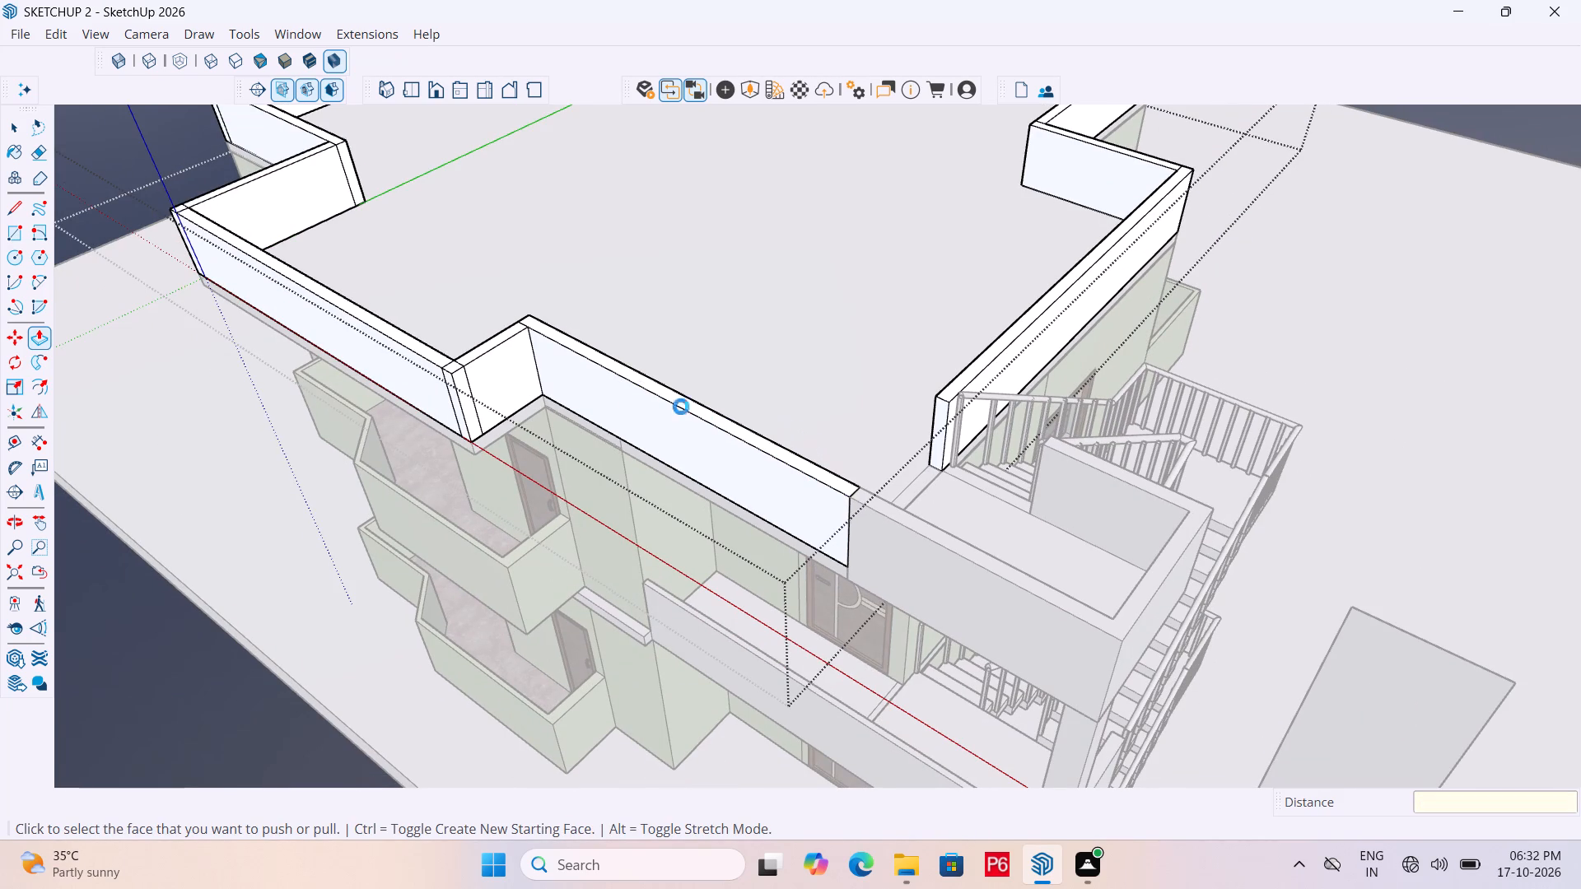
pyautogui.scroll(-6, 674, 305)
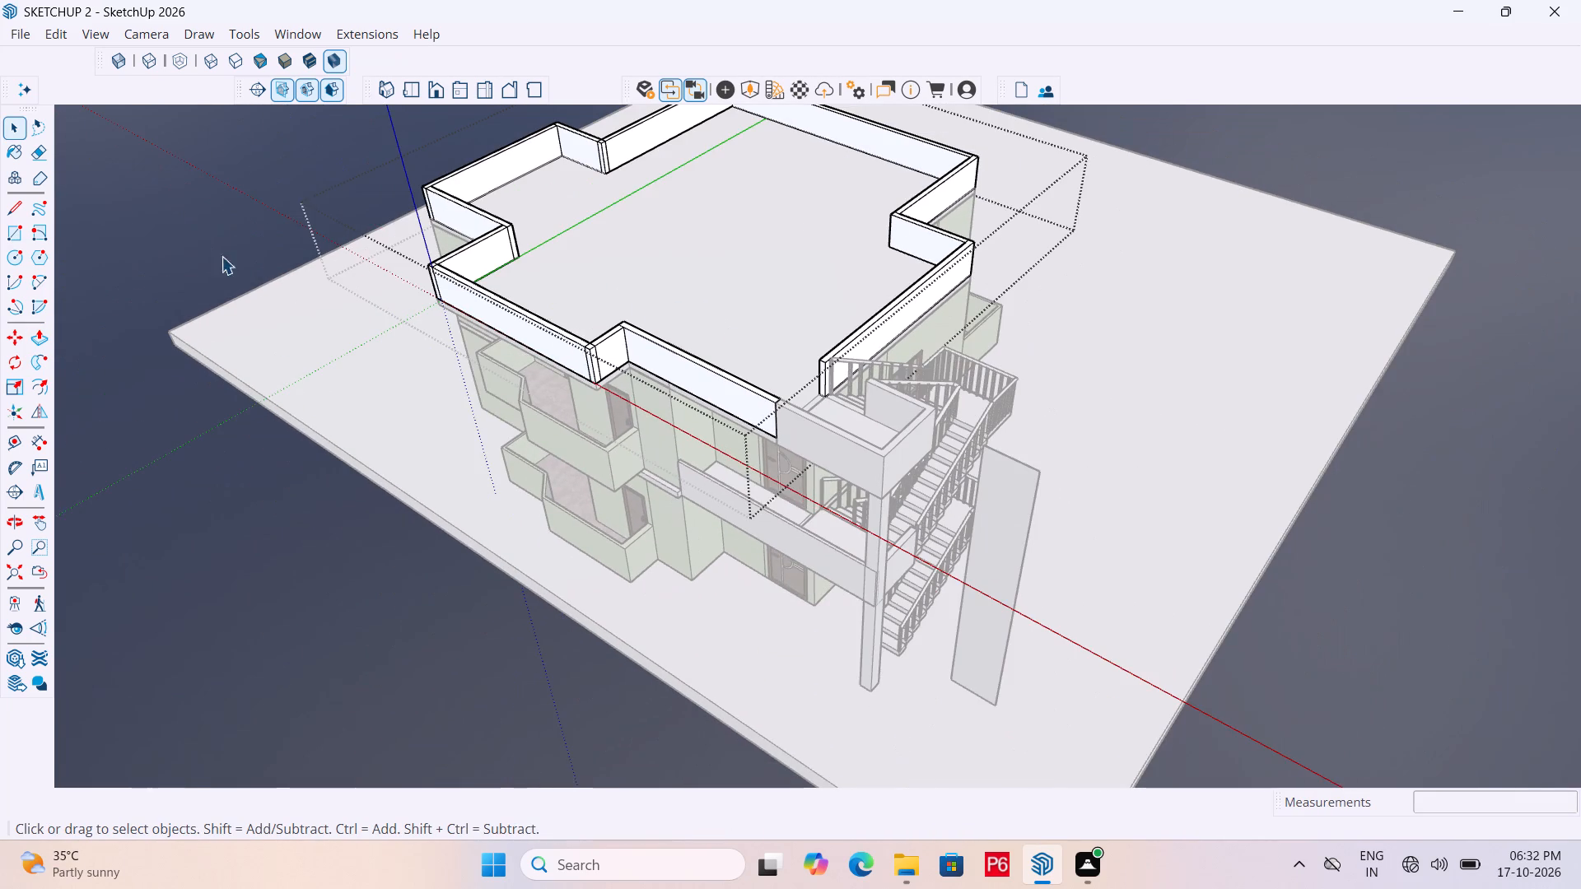
pyautogui.click(198, 236)
# Examine the parapet, facade and staircase side of the house from ground-level front views.
pyautogui.moveTo(659, 303); pyautogui.dragTo(847, 91, button='middle')
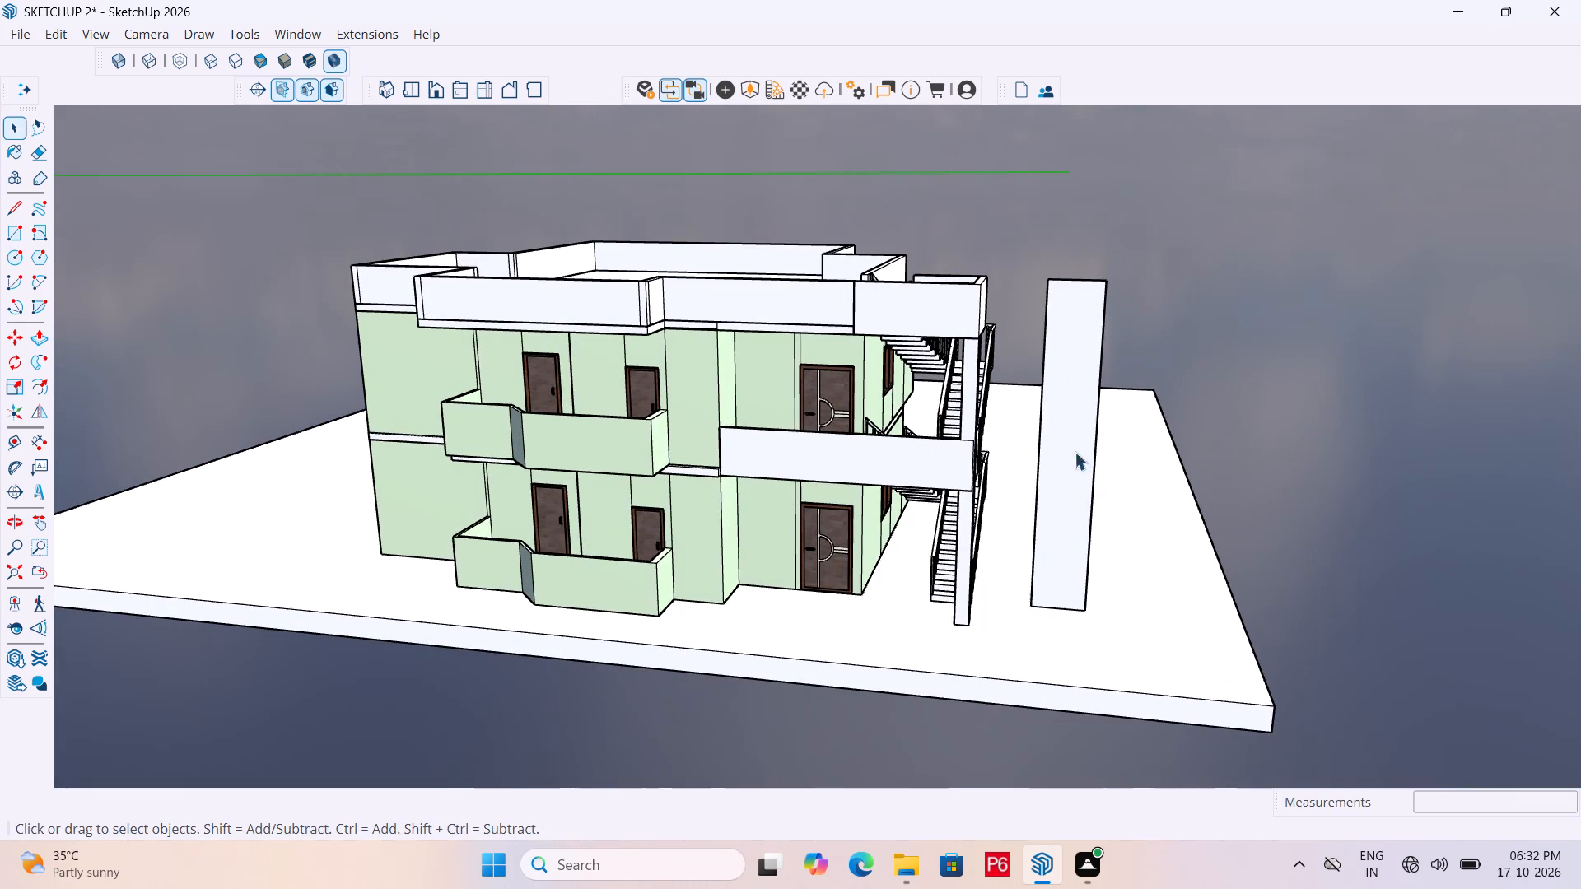
pyautogui.moveTo(746, 559); pyautogui.dragTo(588, 548, button='middle')
pyautogui.scroll(2, 1050, 530)
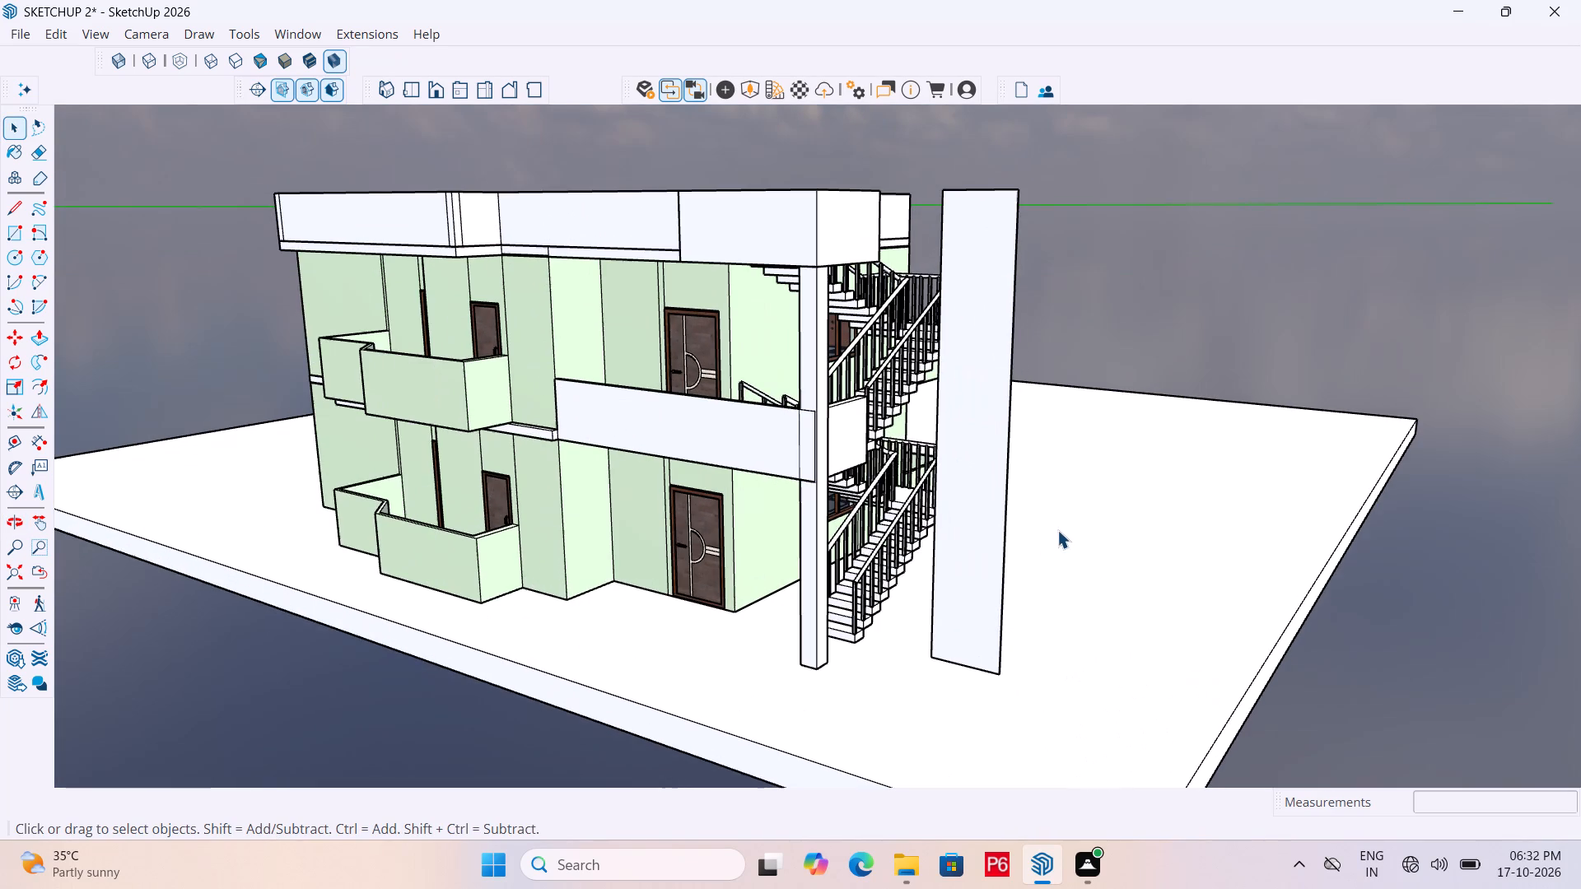
pyautogui.scroll(-3, 151, 556)
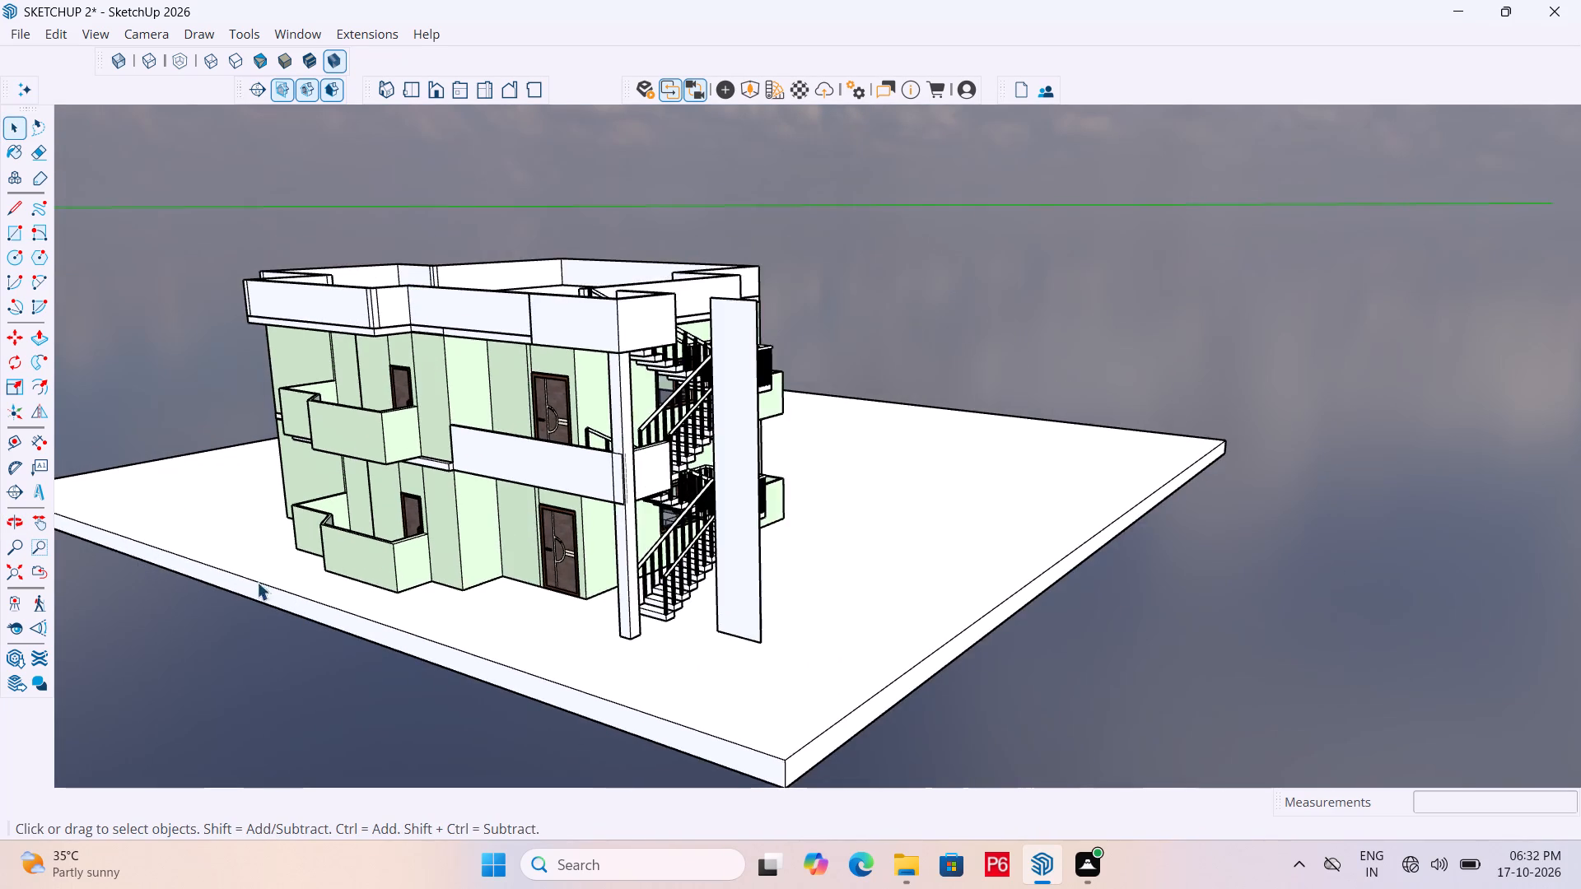
pyautogui.moveTo(276, 581); pyautogui.dragTo(300, 556, button='middle')
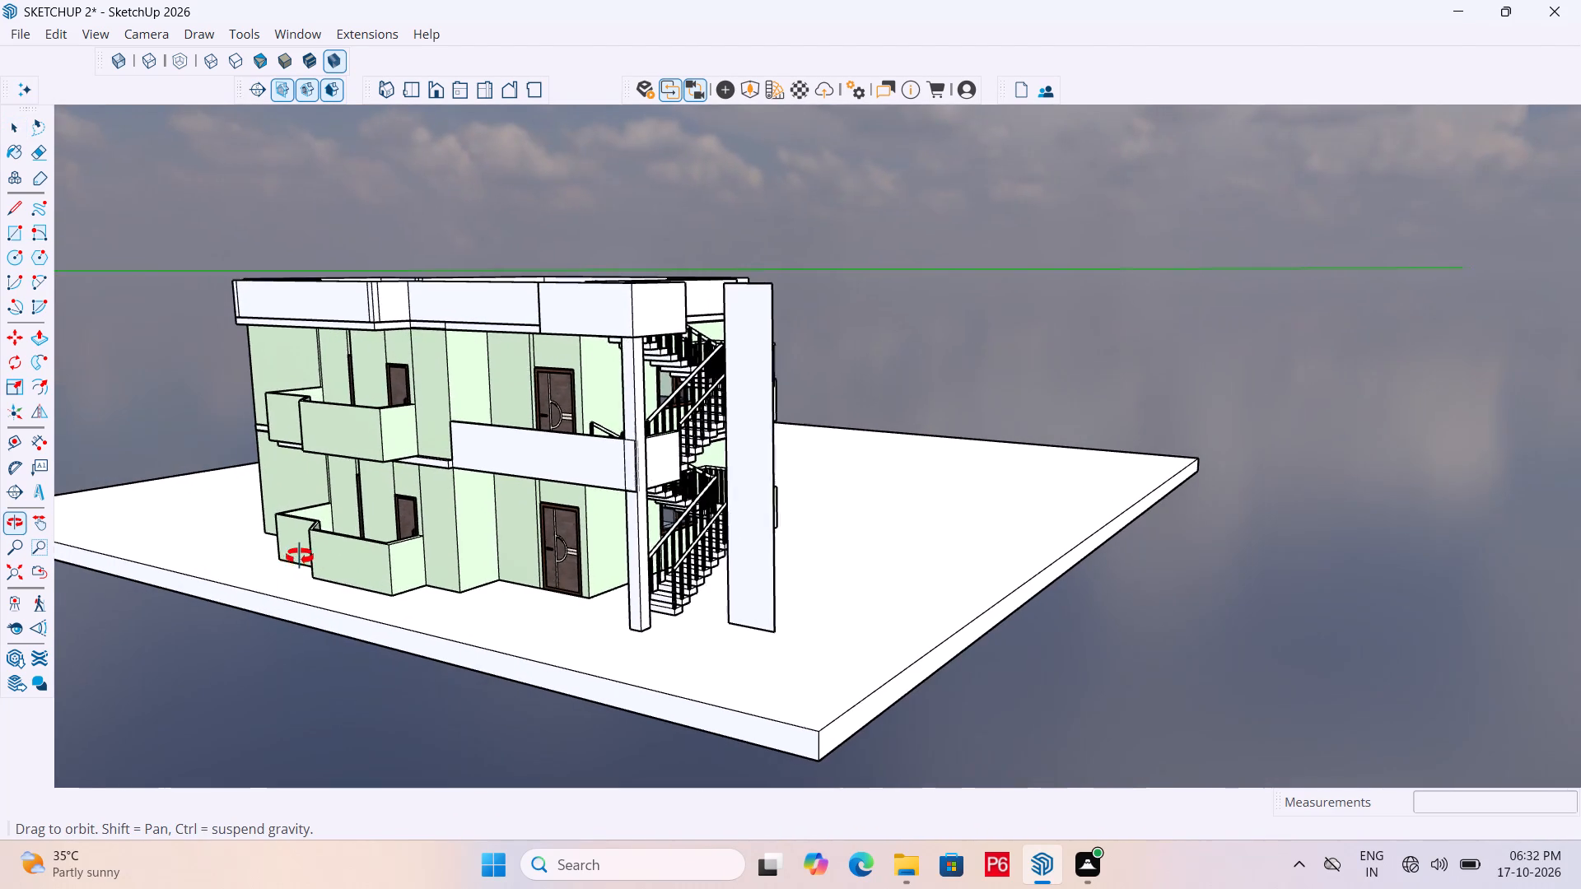
pyautogui.moveTo(300, 556); pyautogui.dragTo(435, 590, button='middle')
pyautogui.scroll(4, 805, 335)
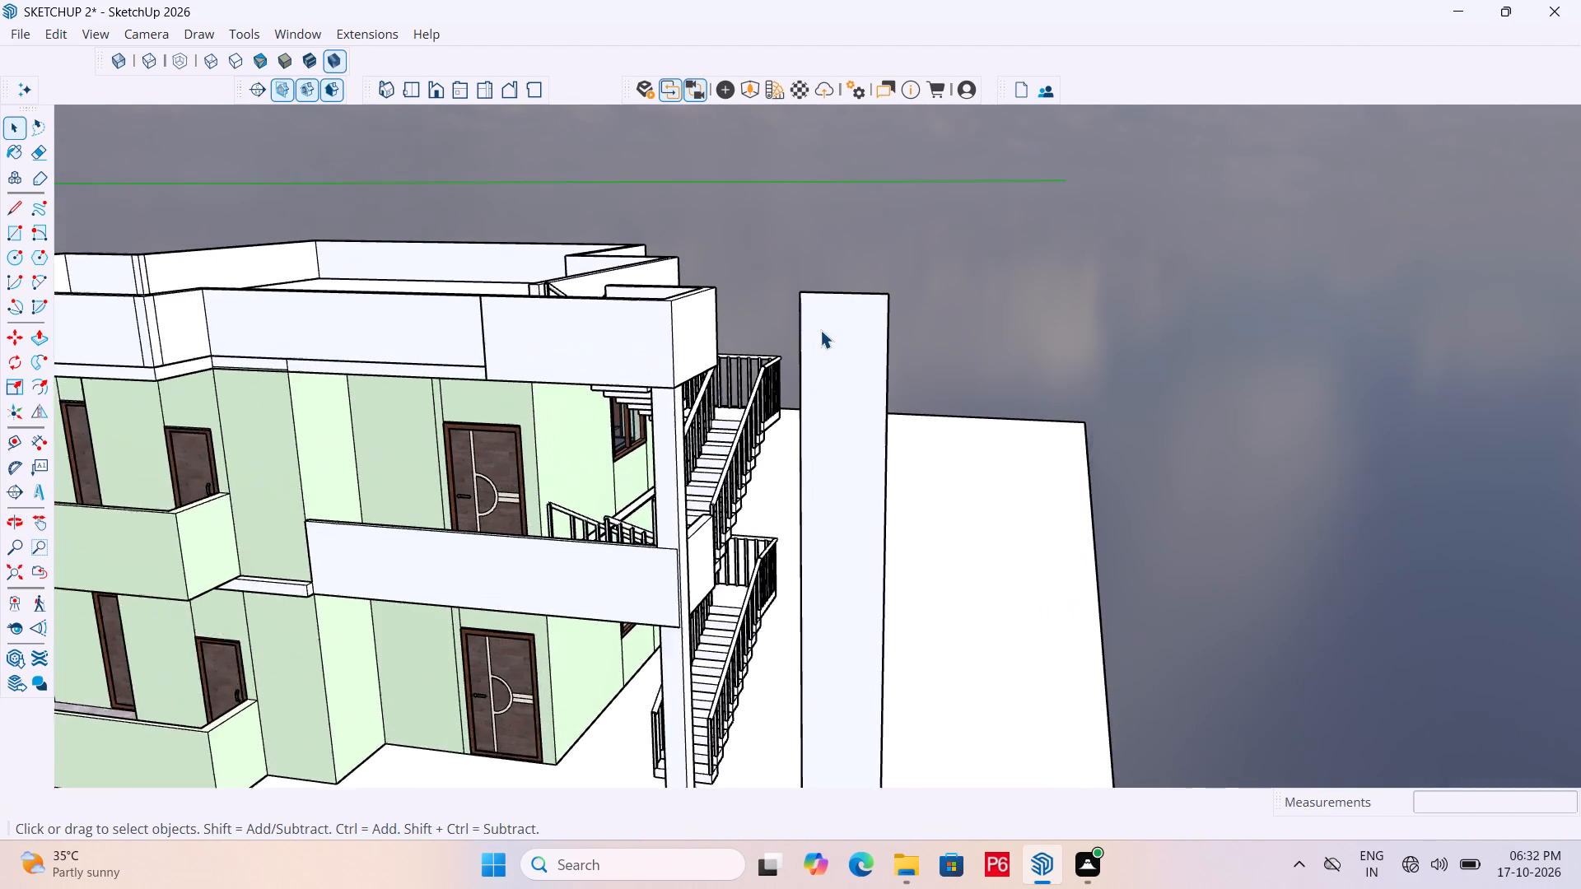
pyautogui.scroll(1, 820, 330)
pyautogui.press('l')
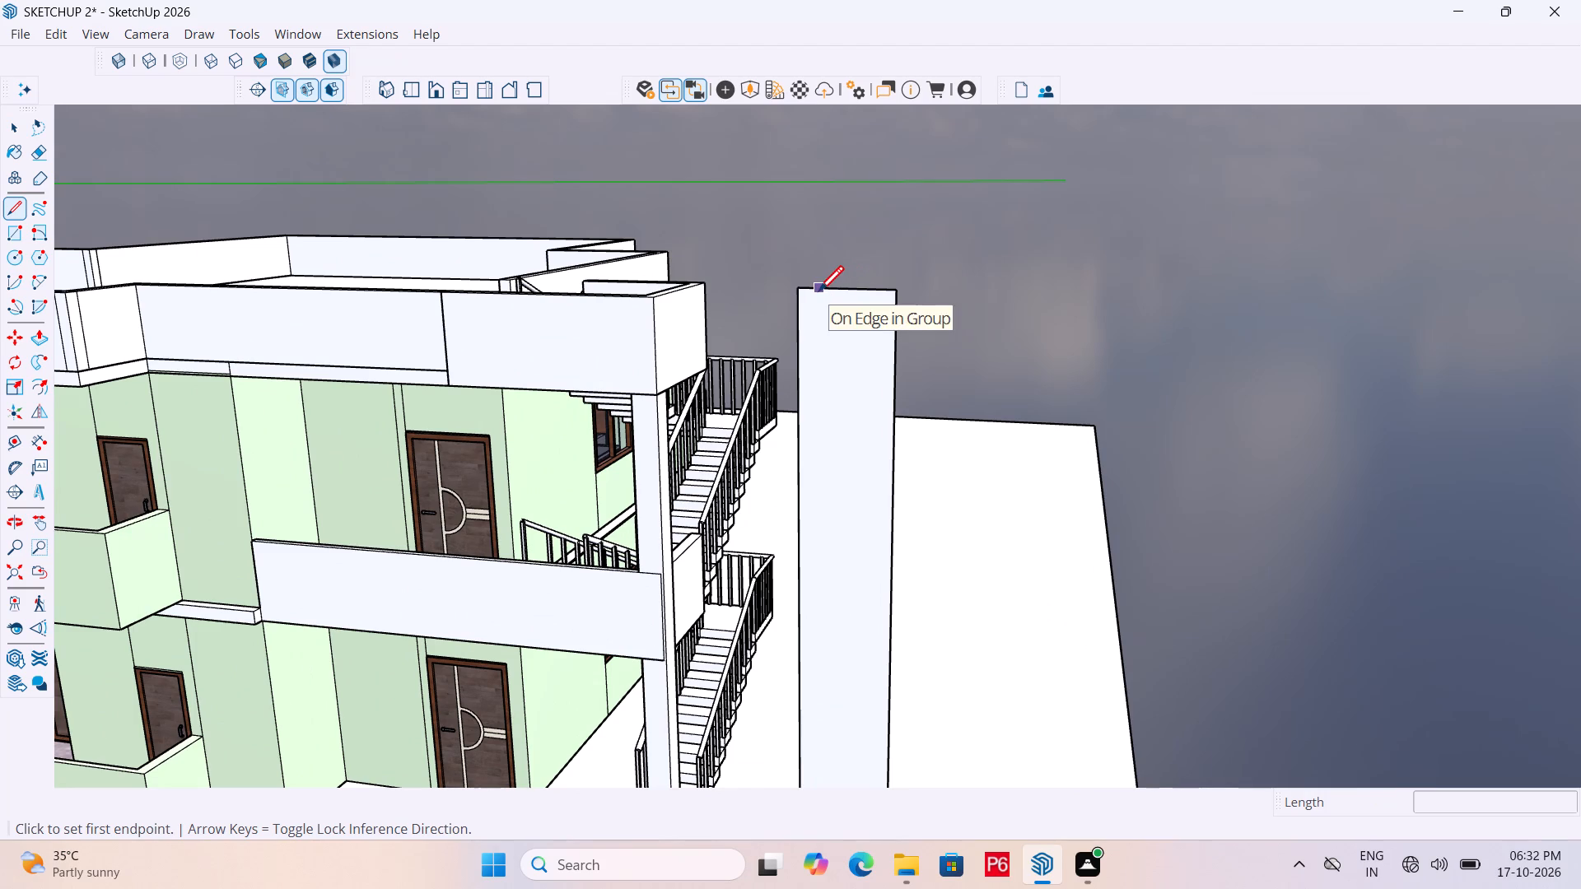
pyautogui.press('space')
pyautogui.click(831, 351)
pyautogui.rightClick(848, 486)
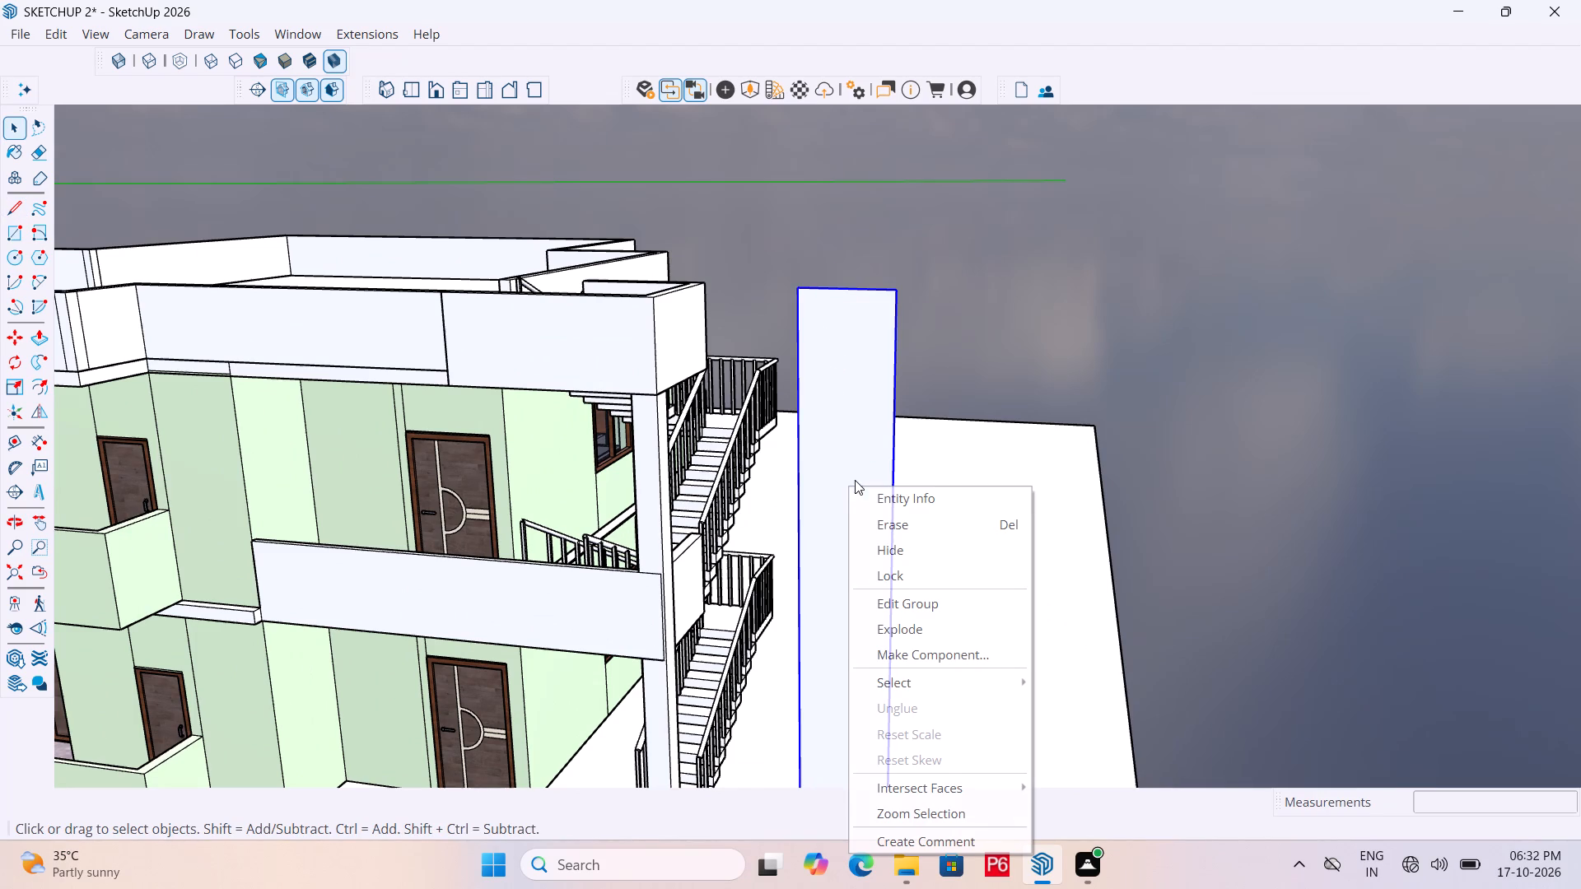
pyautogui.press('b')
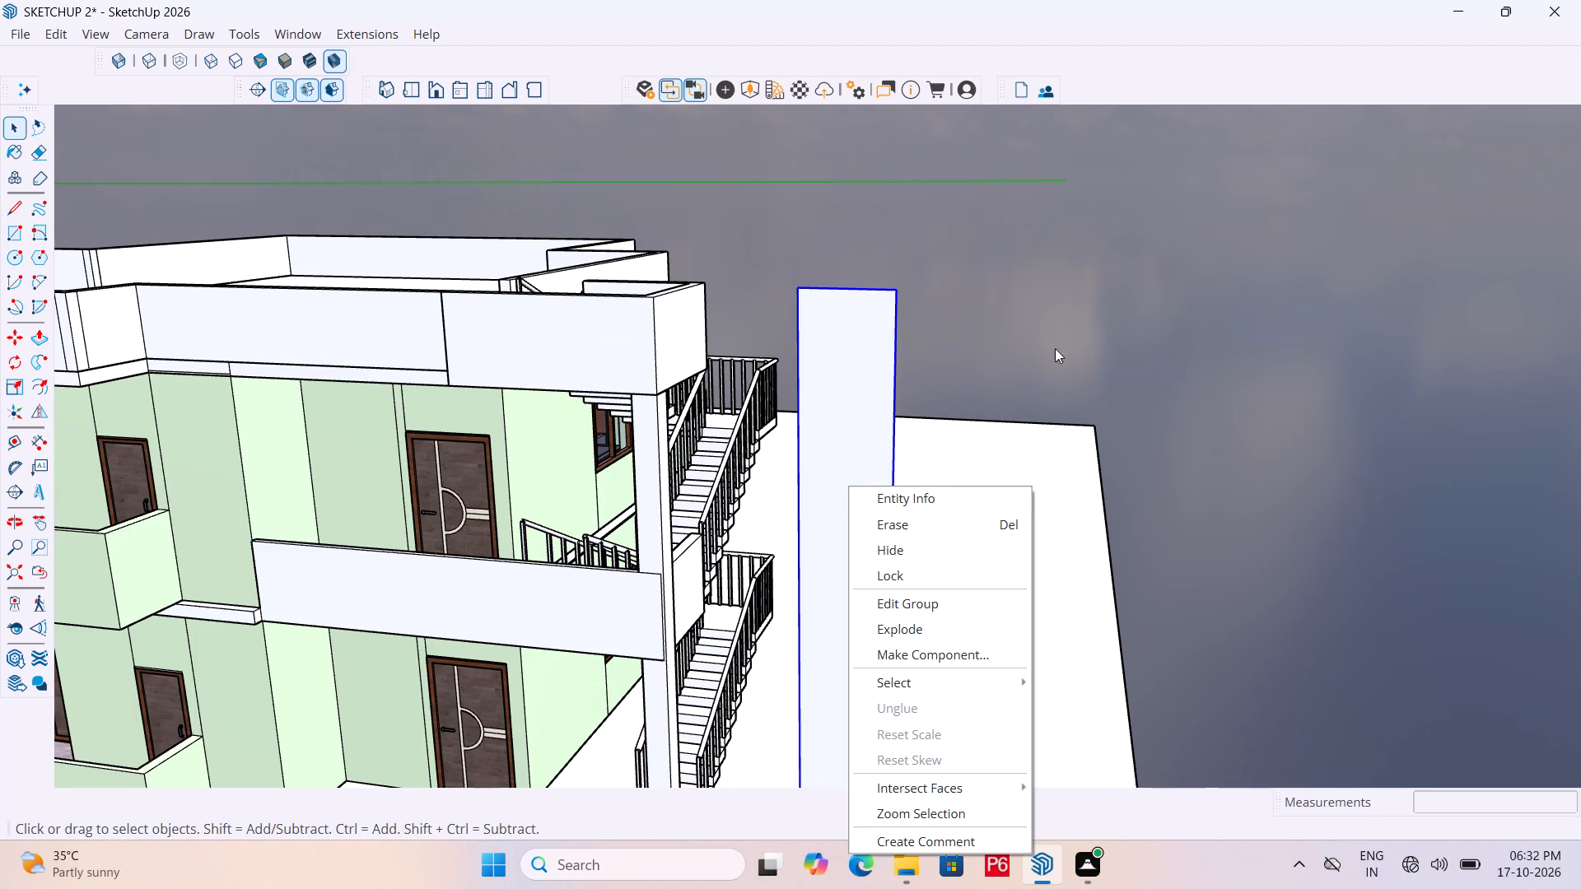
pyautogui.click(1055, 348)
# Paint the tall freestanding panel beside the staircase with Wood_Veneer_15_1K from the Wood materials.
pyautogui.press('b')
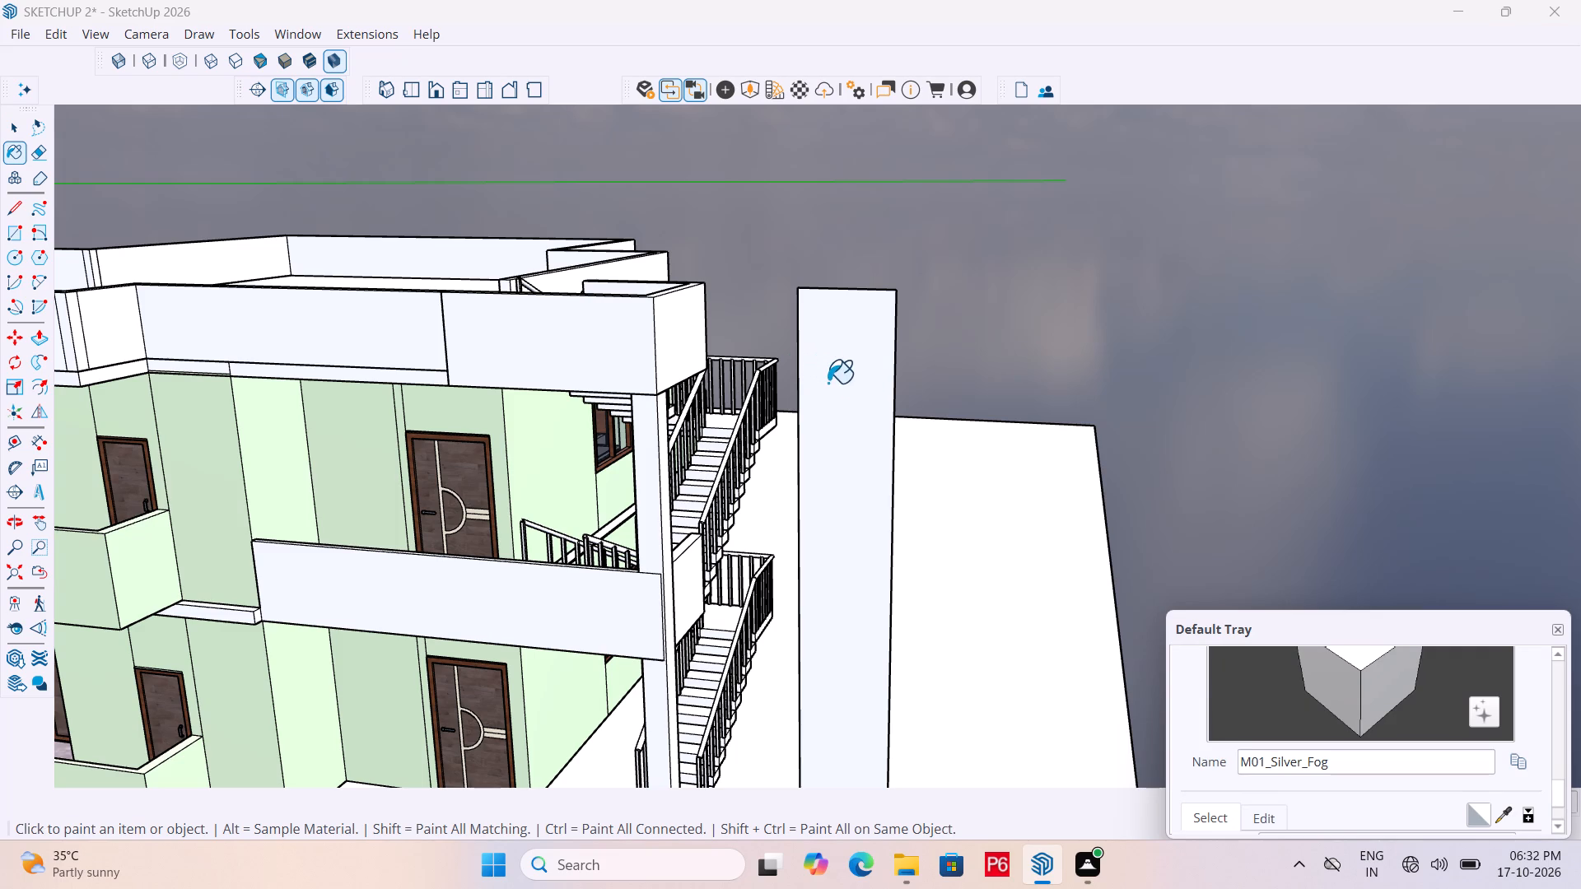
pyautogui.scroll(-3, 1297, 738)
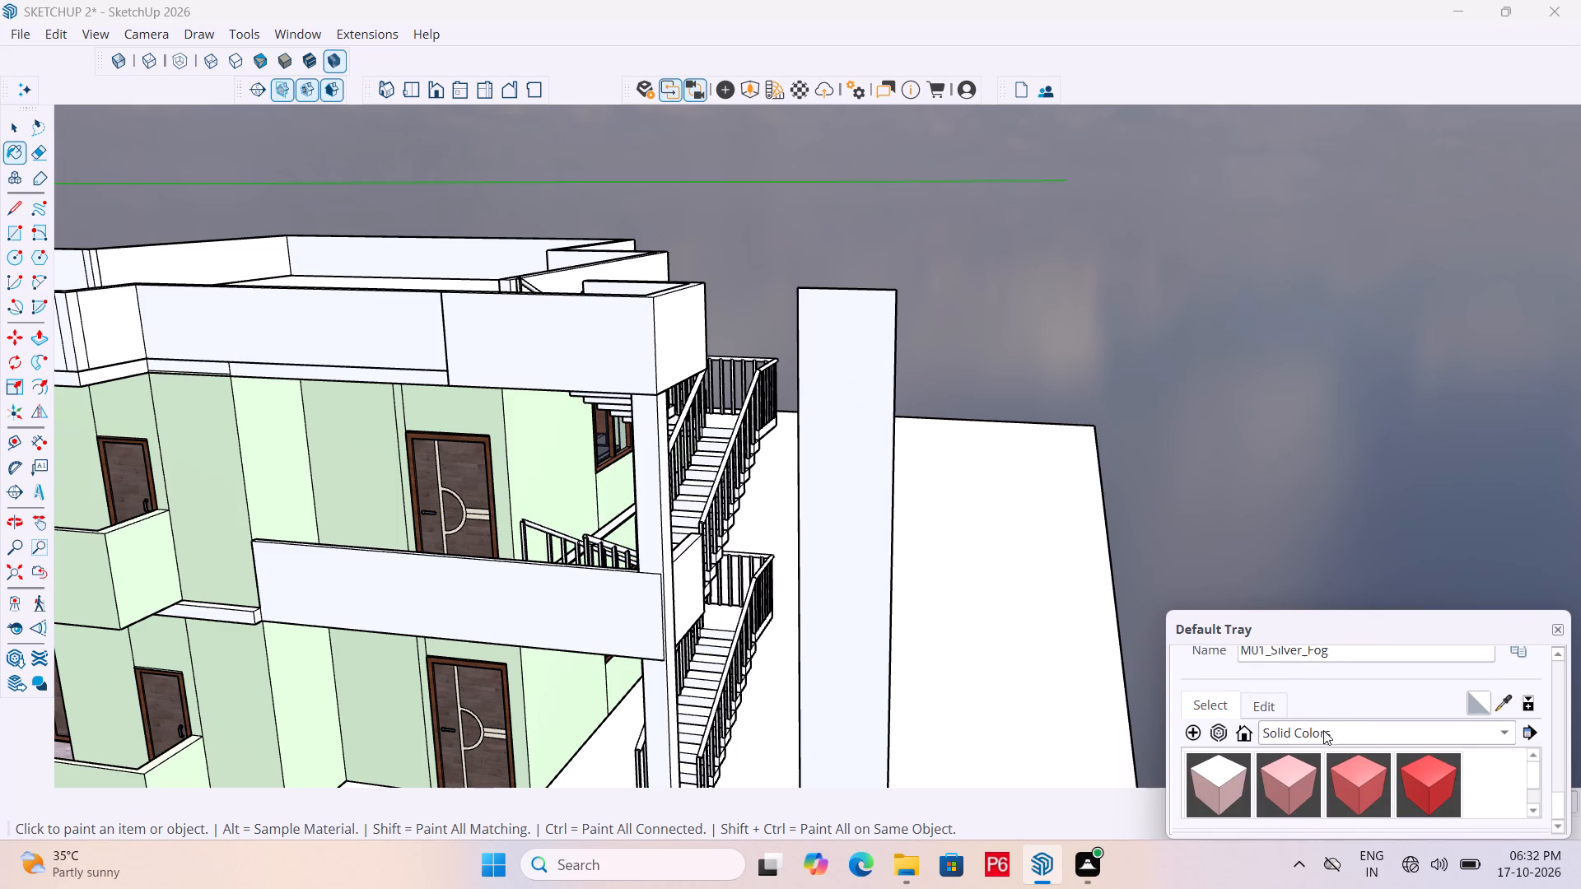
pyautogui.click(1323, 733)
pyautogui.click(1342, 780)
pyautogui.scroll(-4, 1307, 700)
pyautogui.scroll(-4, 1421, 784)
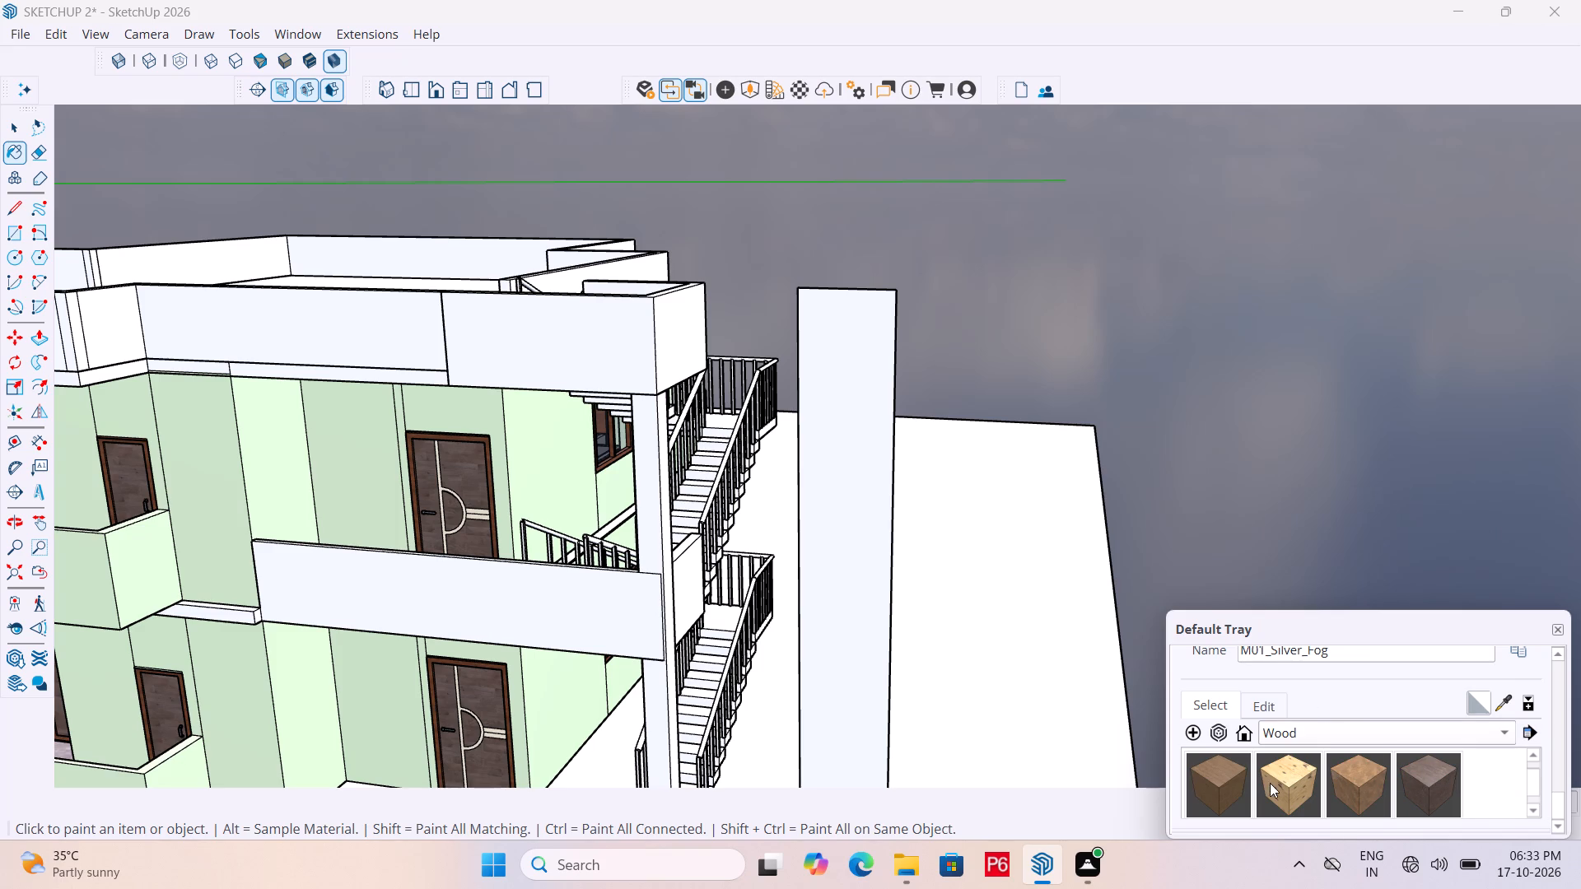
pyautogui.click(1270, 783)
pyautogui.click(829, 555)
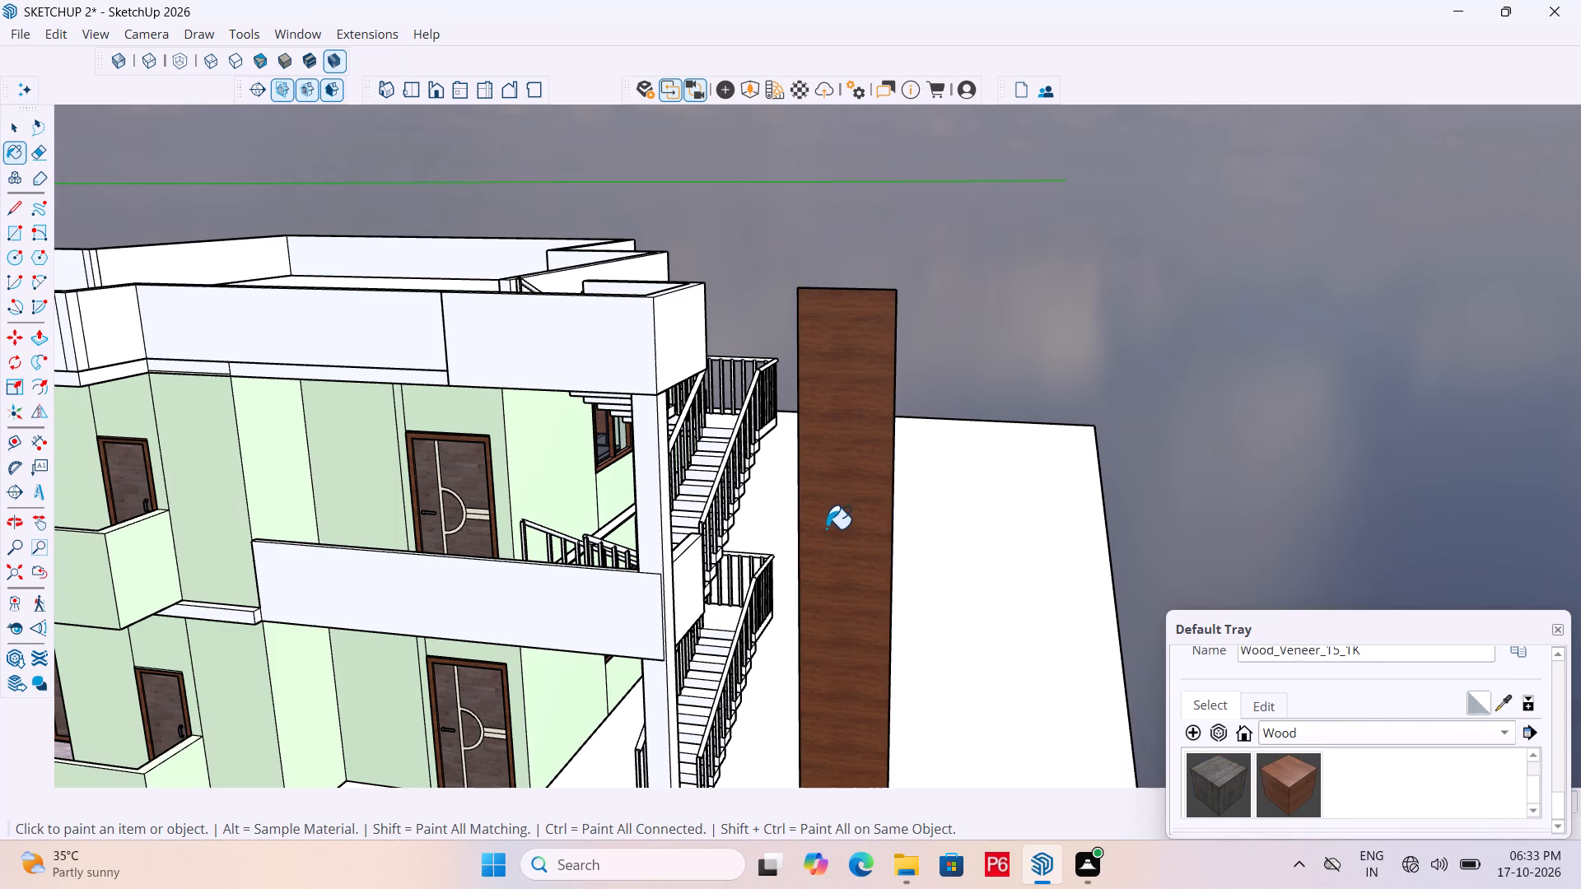
# Paint the tall freestanding panel beside the staircase with the Wood_Floor_12_1K material.
pyautogui.scroll(2, 1419, 774)
pyautogui.click(1444, 781)
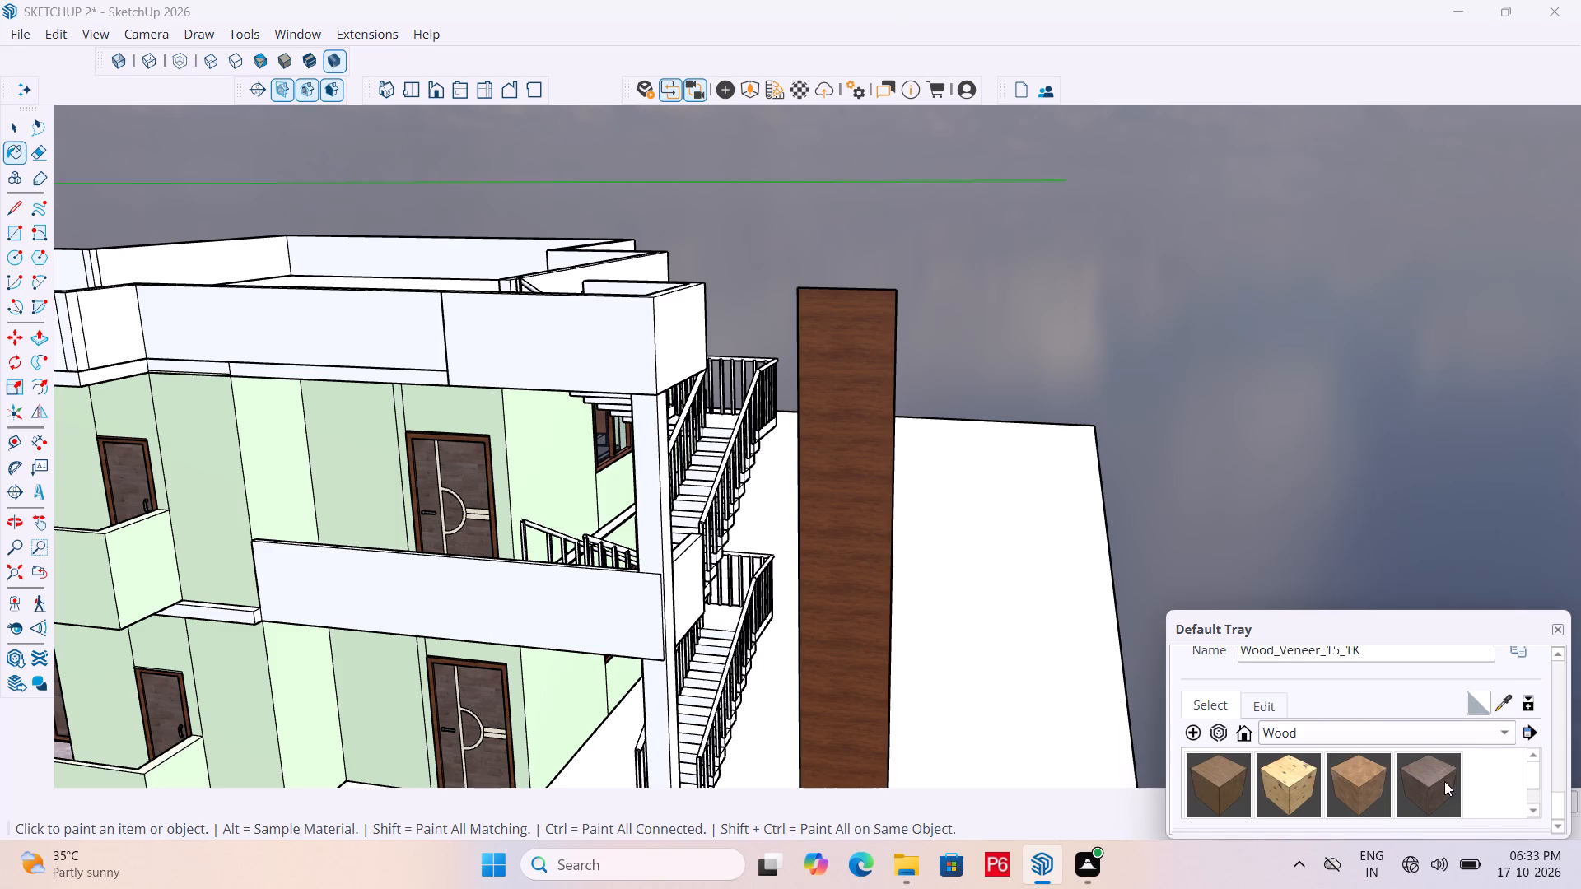
pyautogui.click(873, 604)
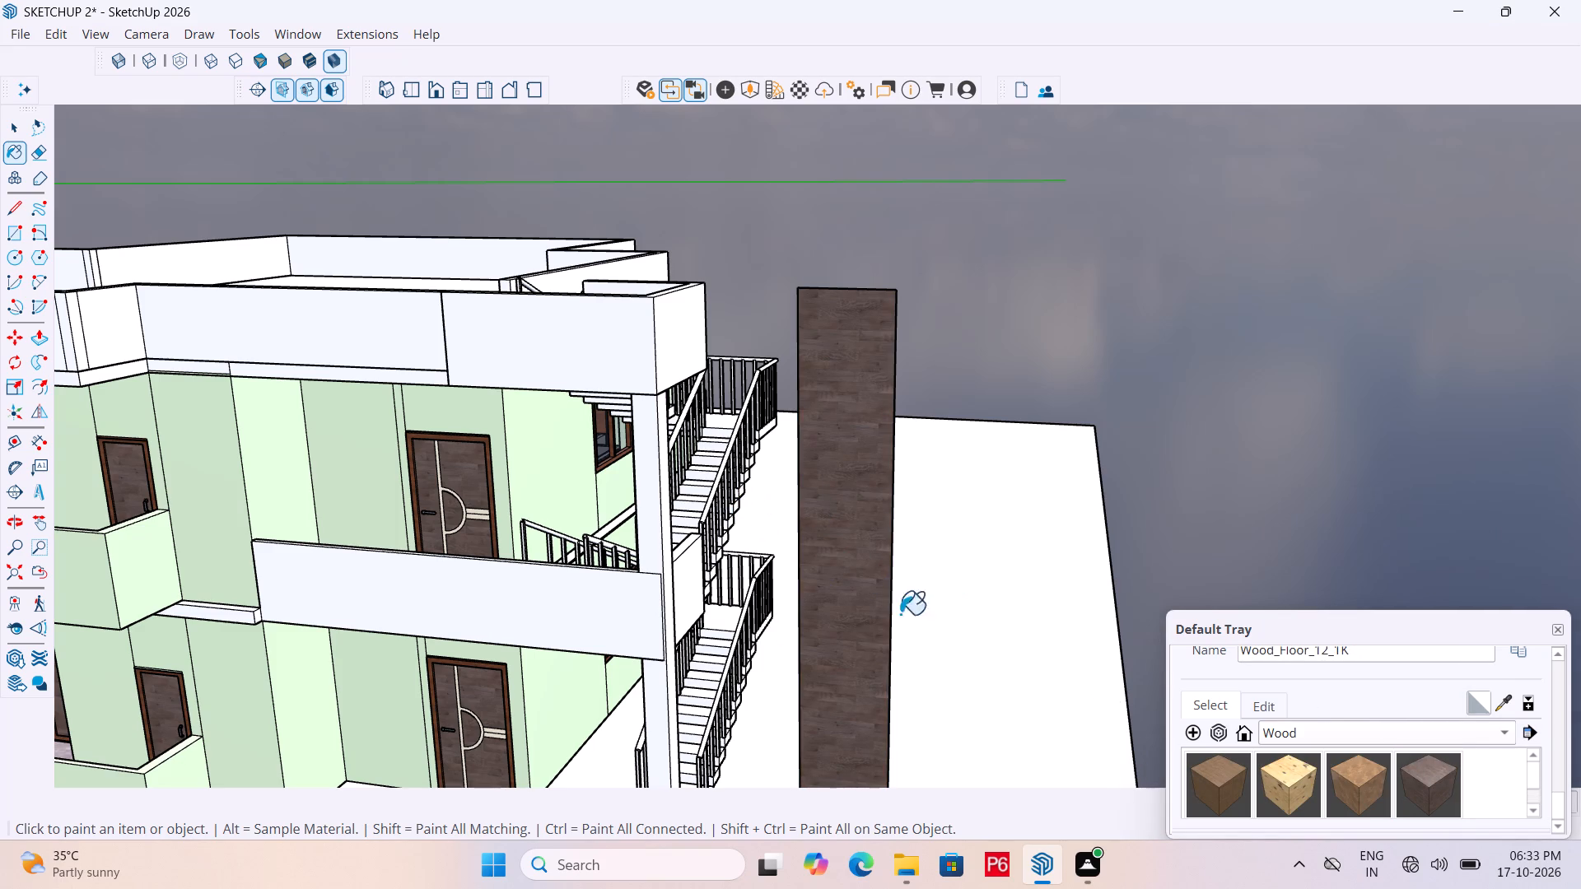
pyautogui.scroll(6, 839, 590)
pyautogui.scroll(-6, 802, 548)
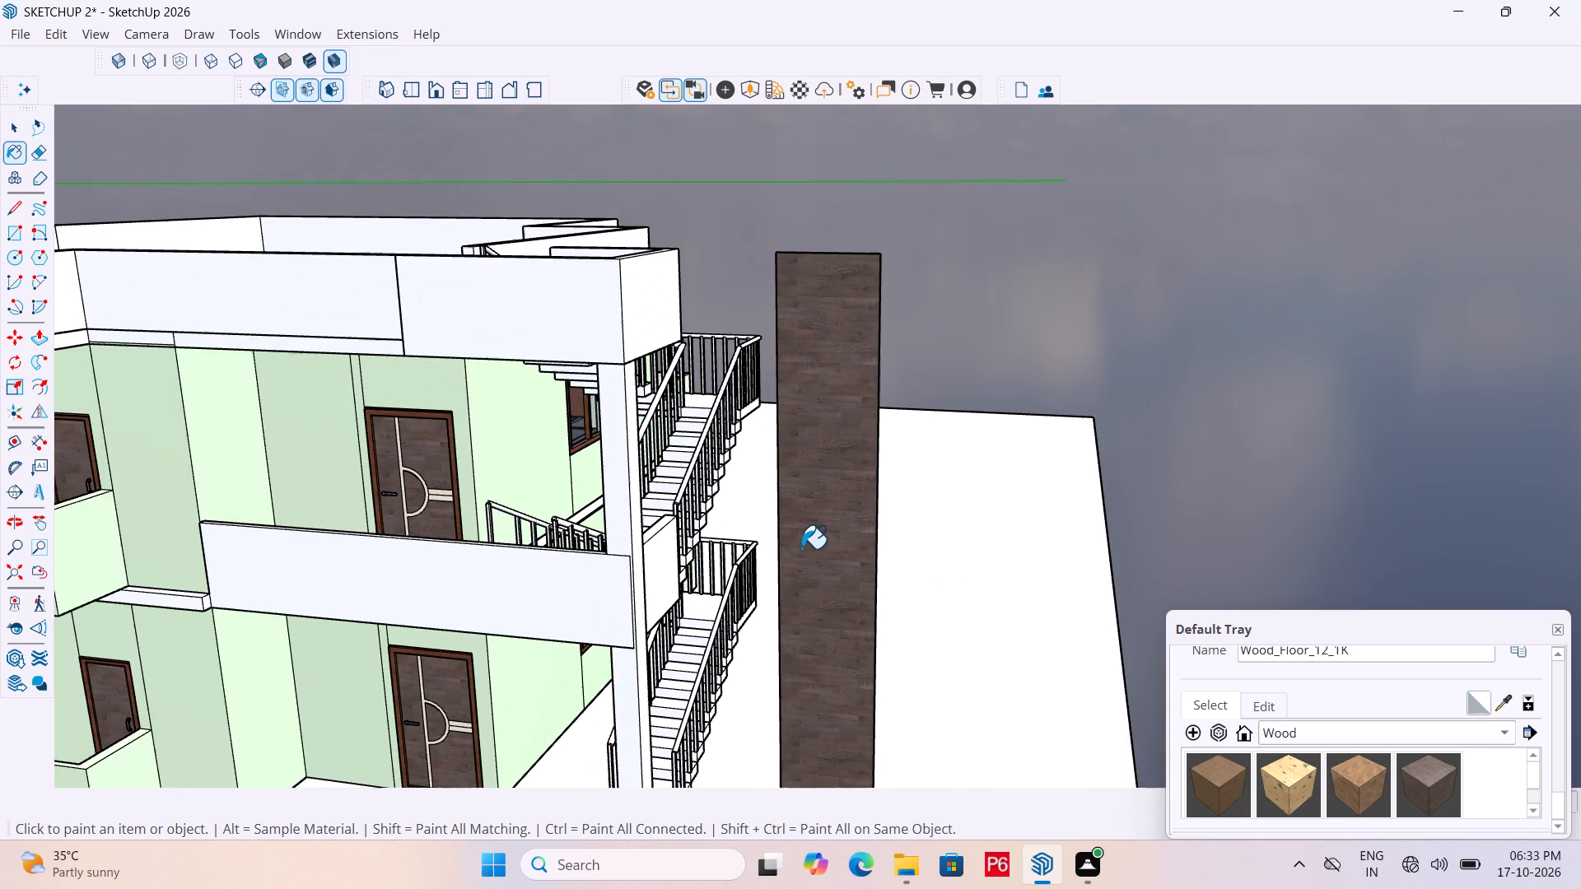
pyautogui.scroll(-2, 800, 547)
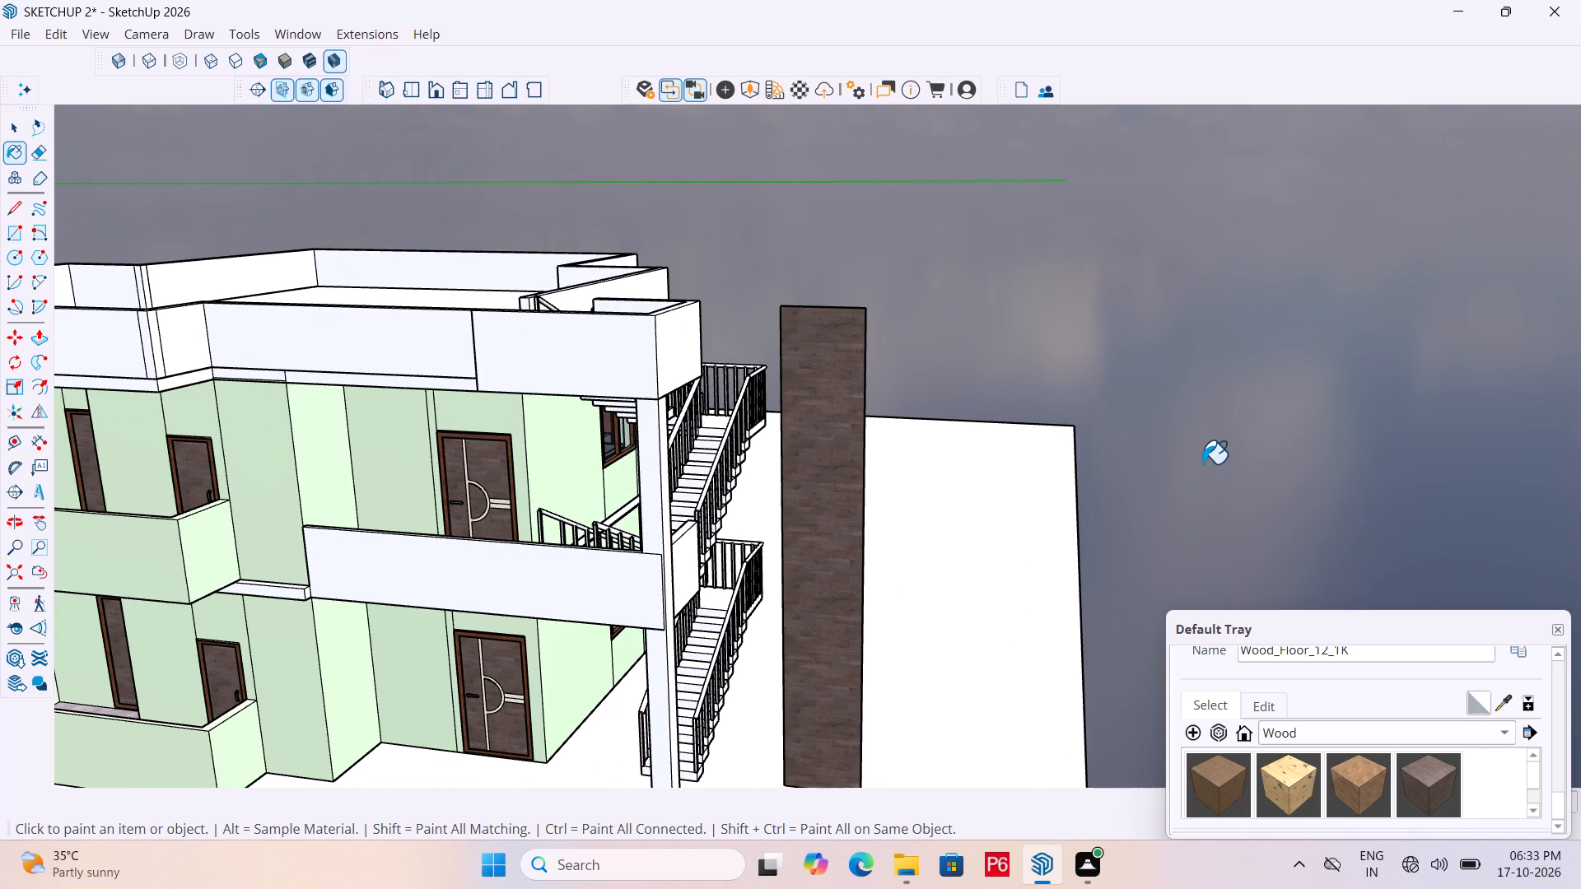
pyautogui.press('space')
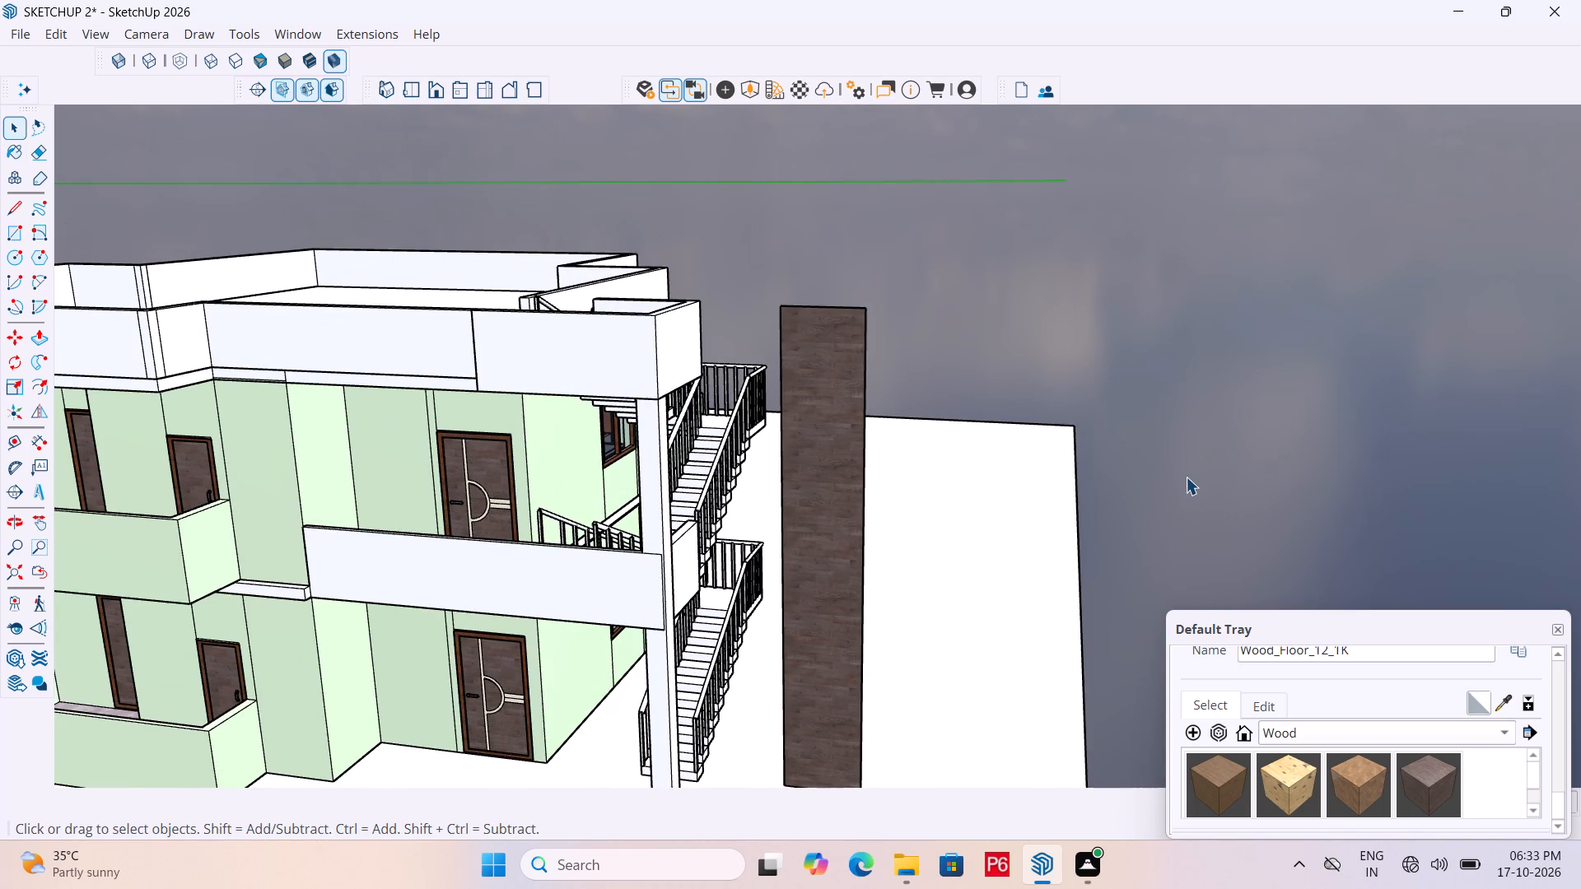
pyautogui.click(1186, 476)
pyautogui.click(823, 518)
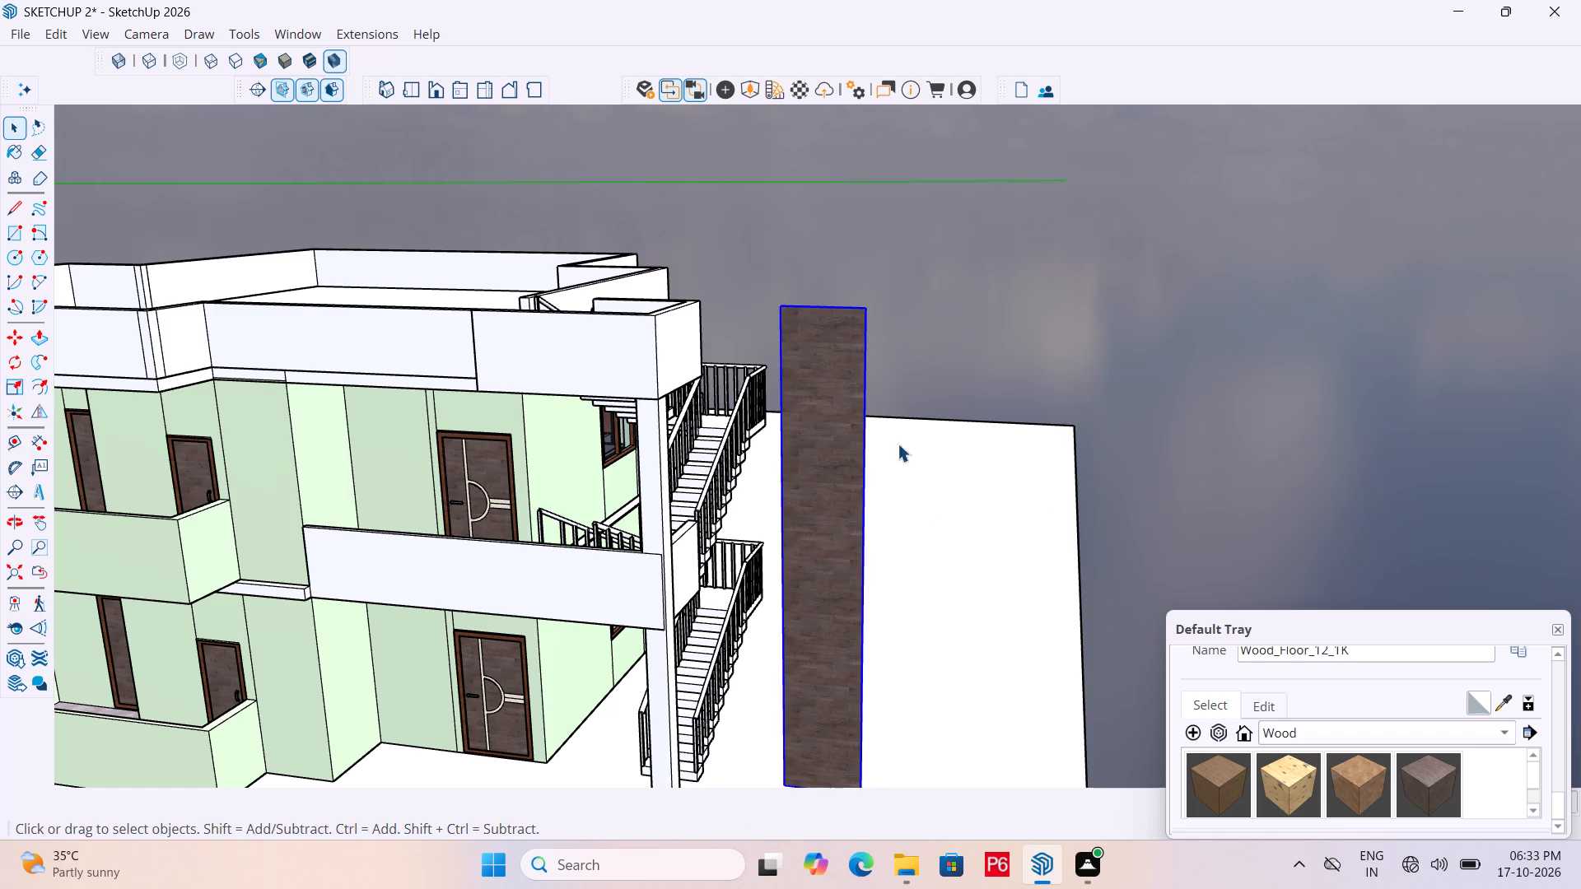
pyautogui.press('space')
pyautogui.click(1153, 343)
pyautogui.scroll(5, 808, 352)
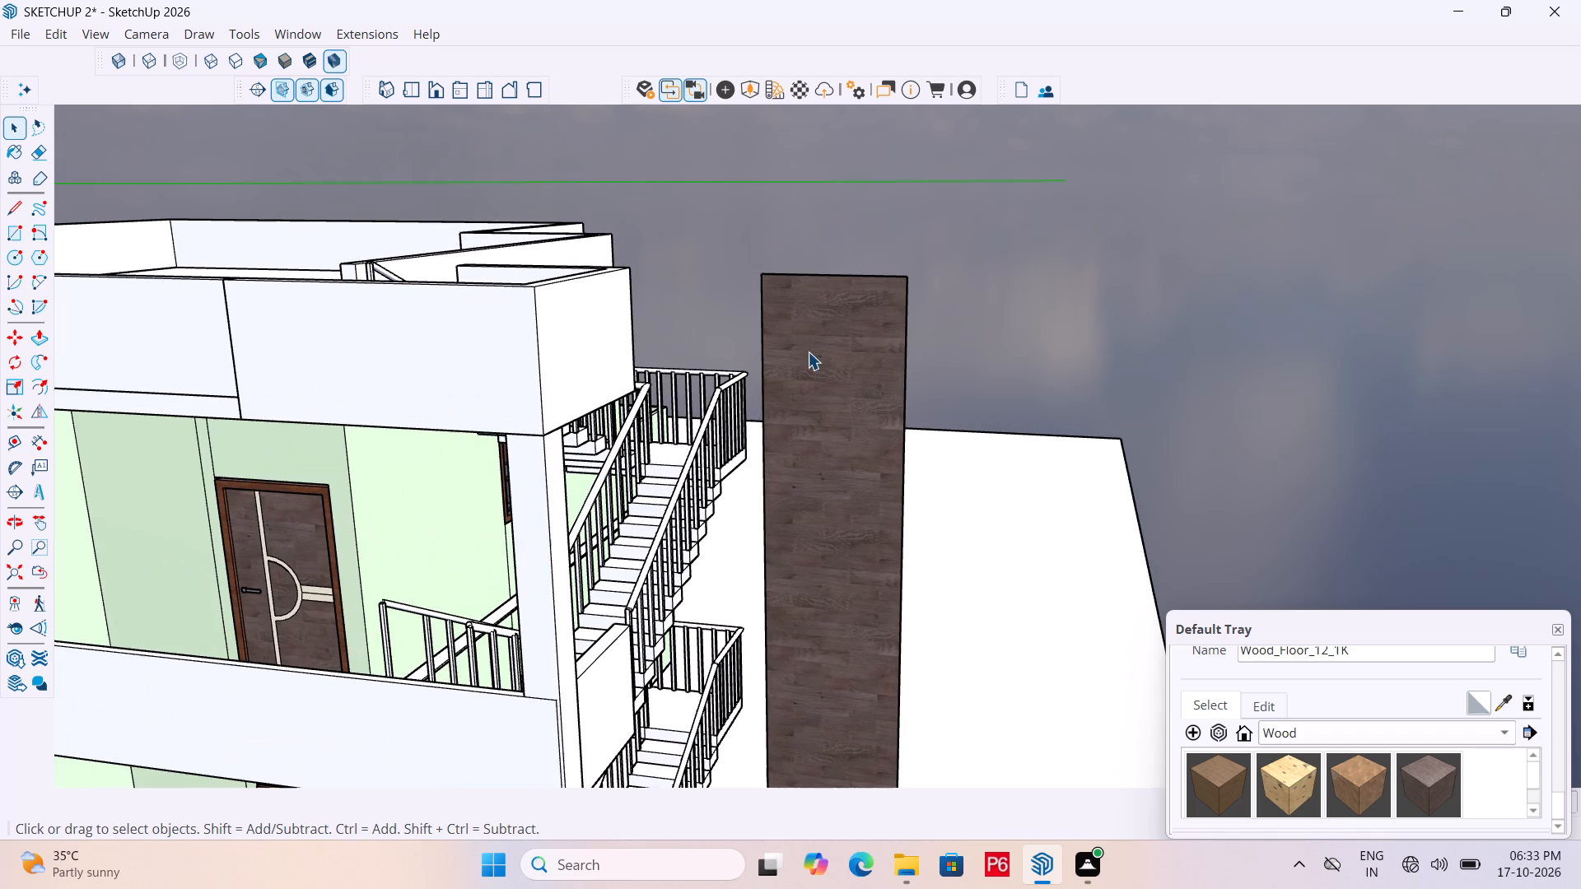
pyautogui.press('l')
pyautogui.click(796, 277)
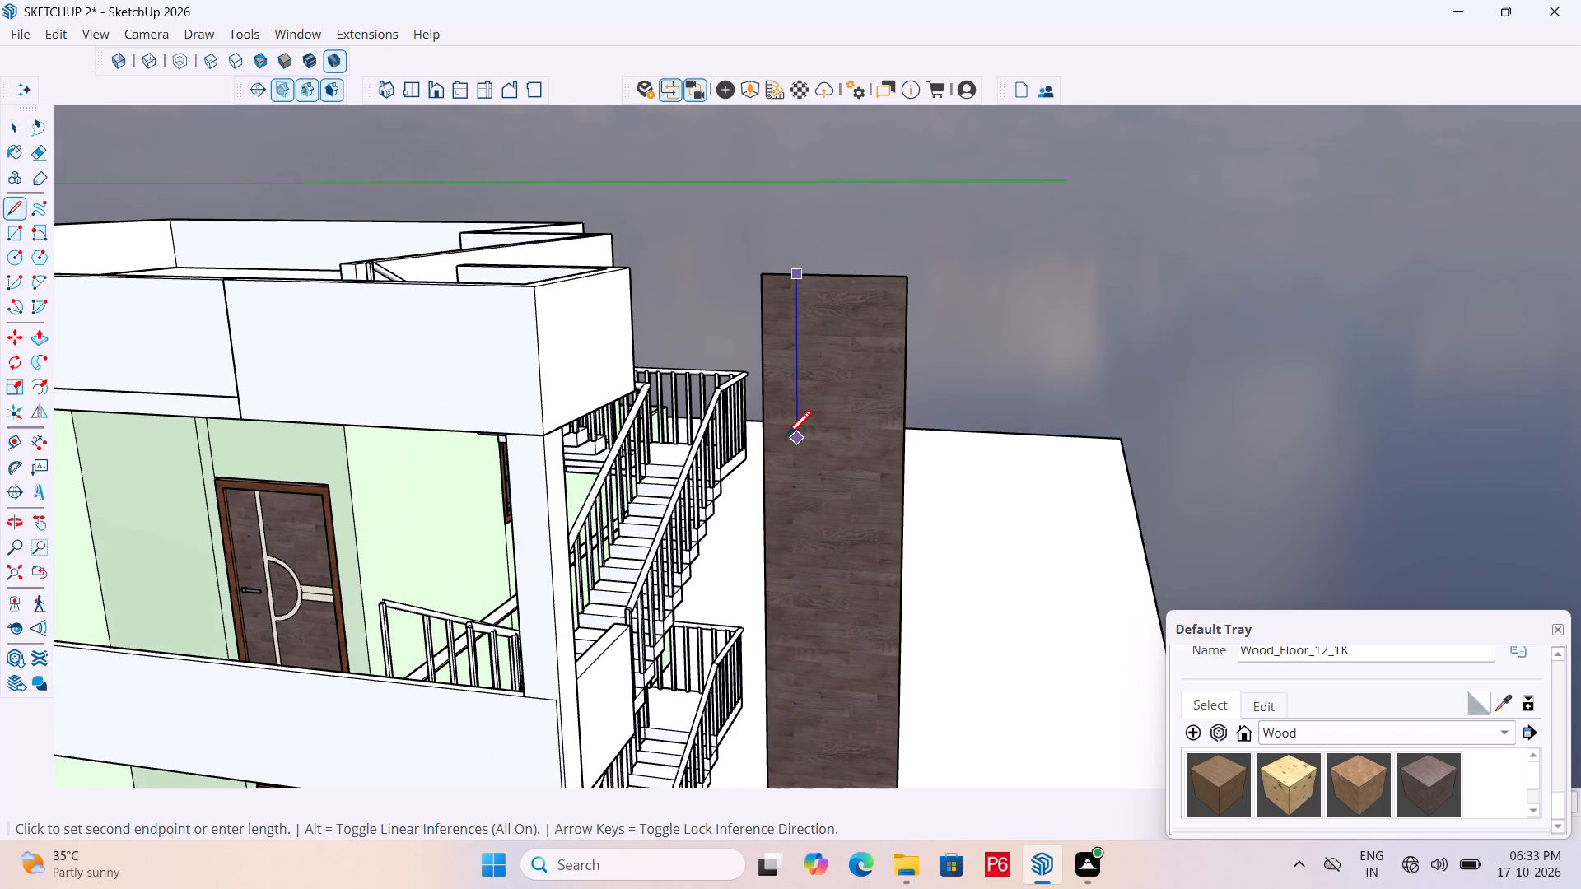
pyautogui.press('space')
# Undo the last two wood material applications on the tall freestanding panel beside the staircase.
pyautogui.click(825, 387)
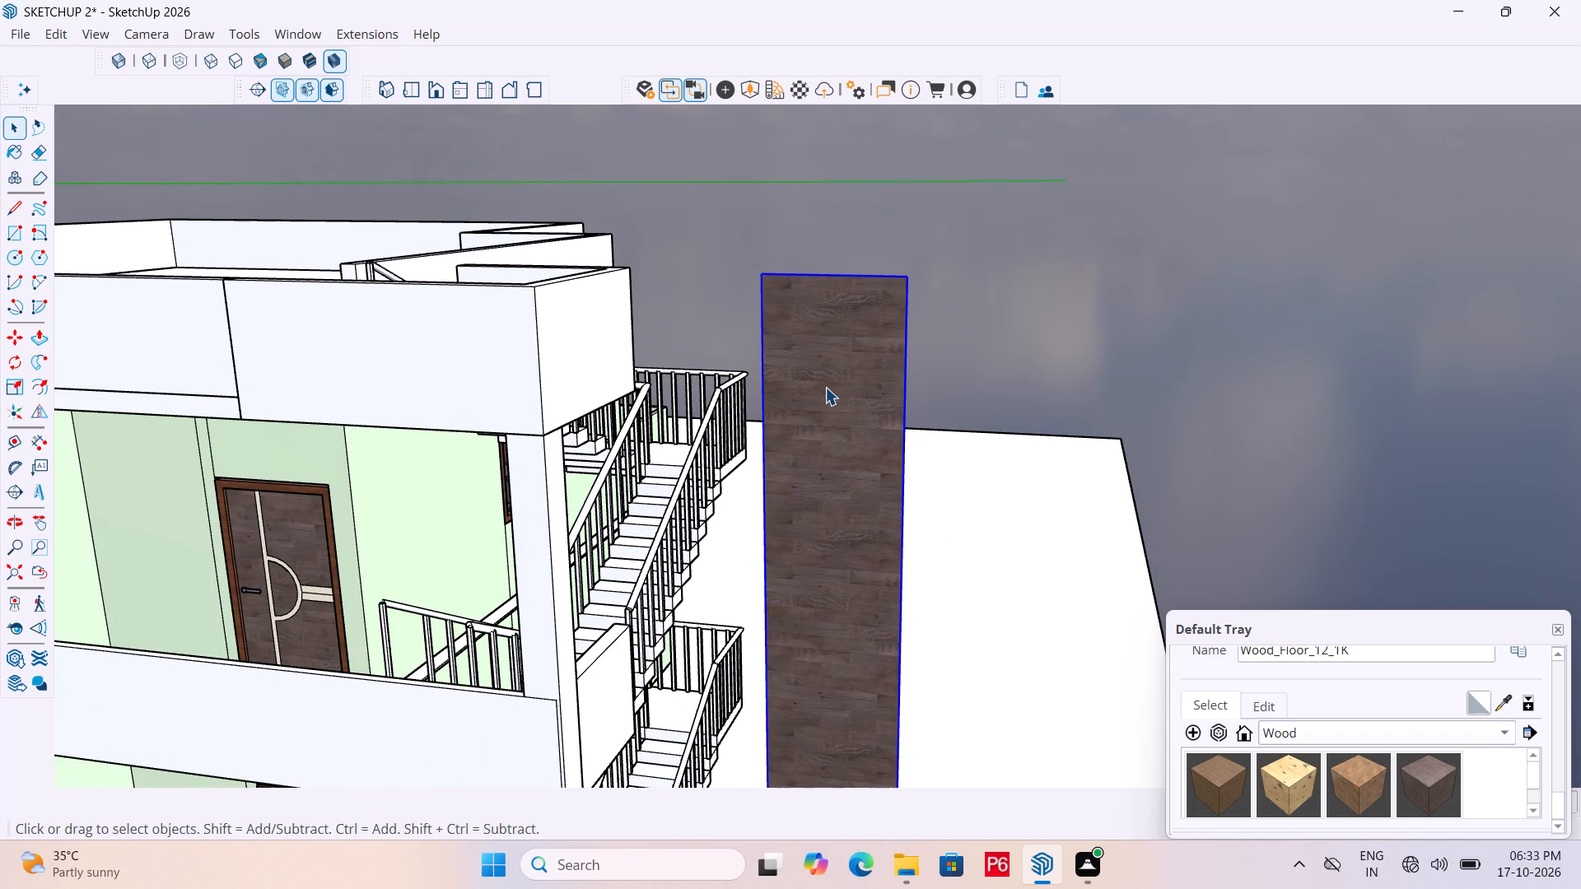
pyautogui.scroll(-6, 804, 308)
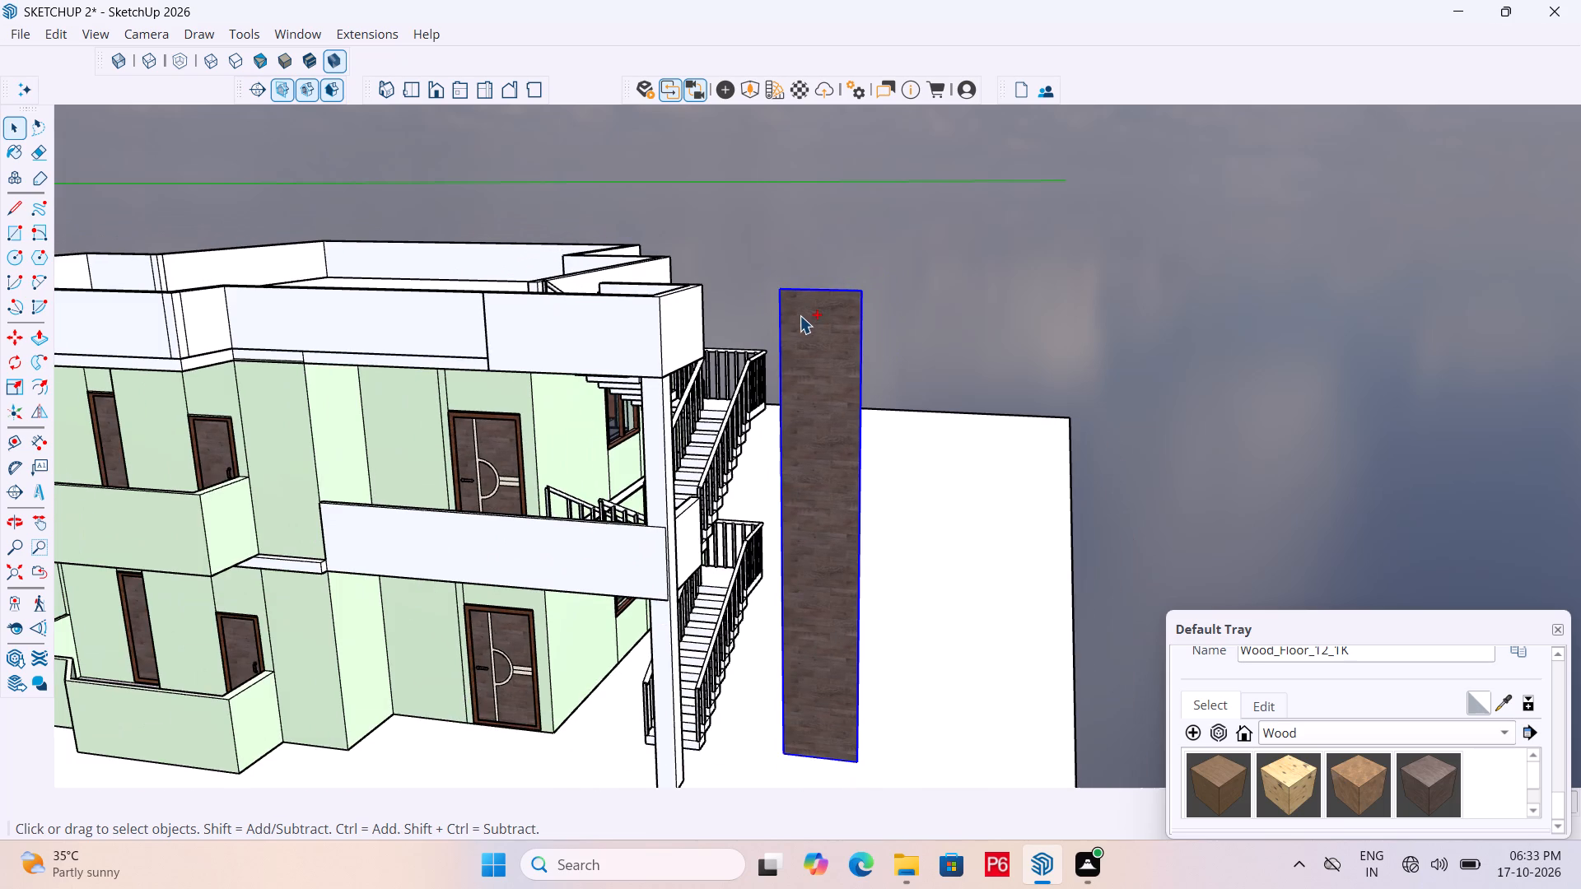
pyautogui.hotkey('ctrl', 'z')
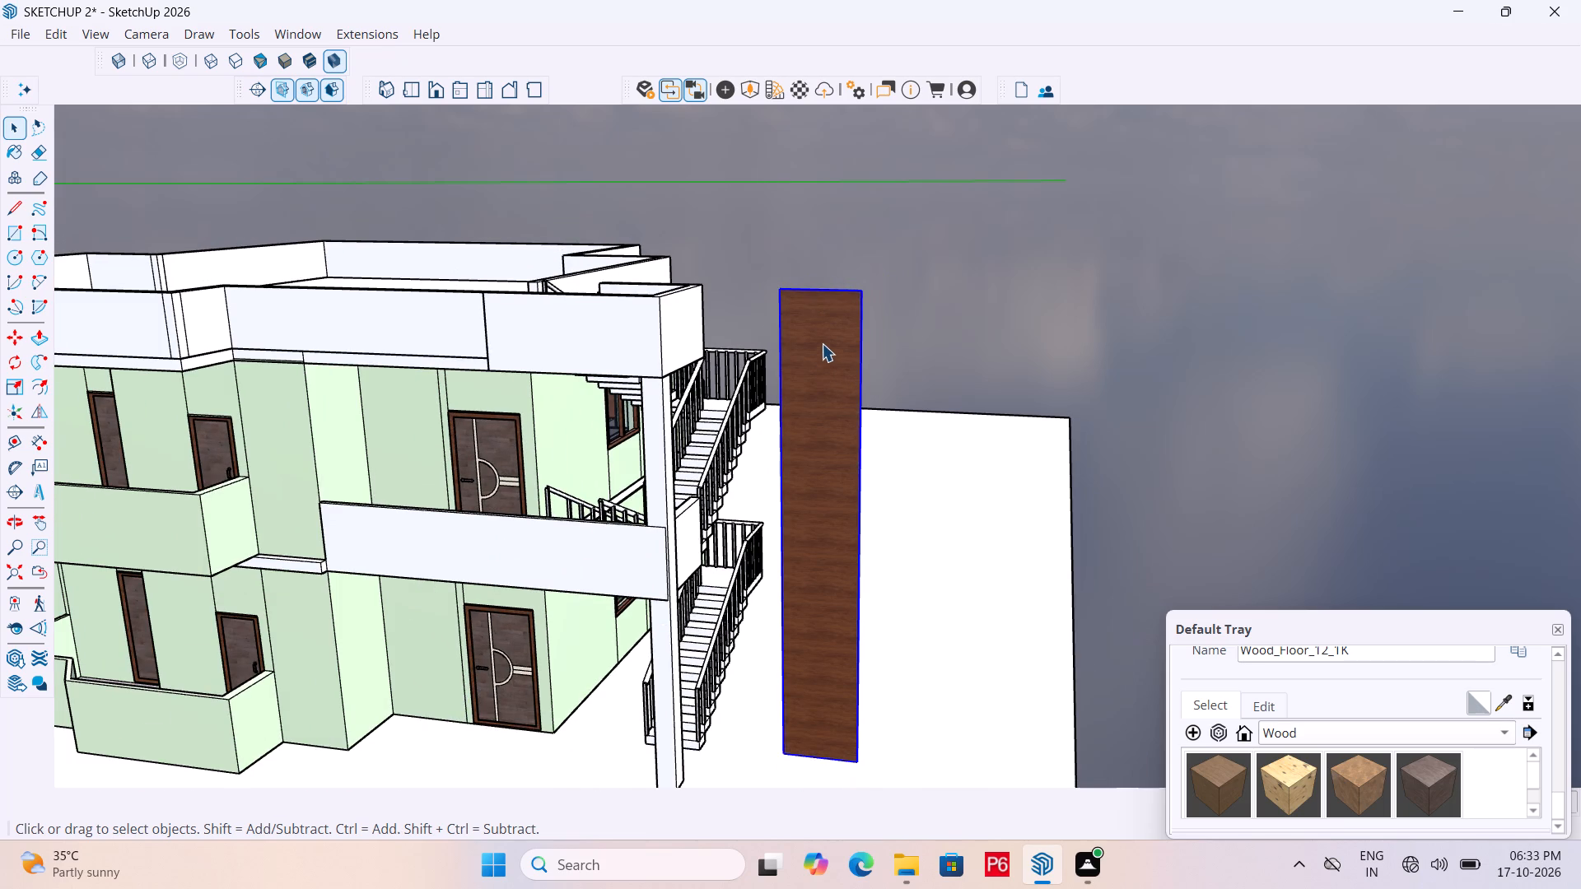
pyautogui.hotkey('ctrl', 'z')
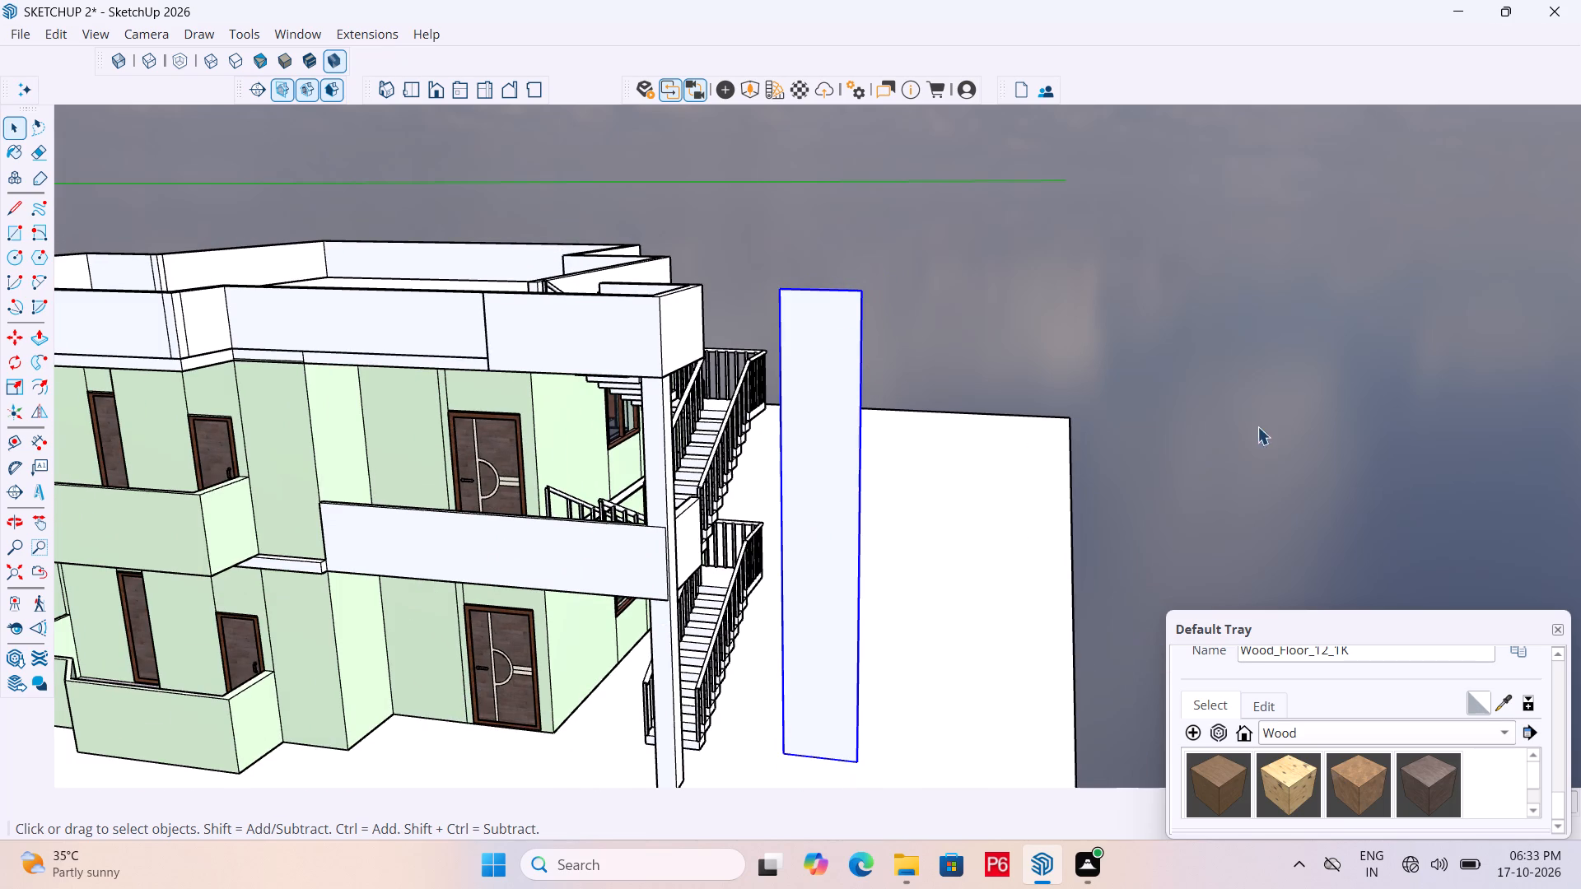
# Open the freestanding panel's group for editing and paint its front and back faces with Wood_Floor_12_1K.
pyautogui.click(1257, 425)
pyautogui.doubleClick(831, 478)
pyautogui.click(819, 449)
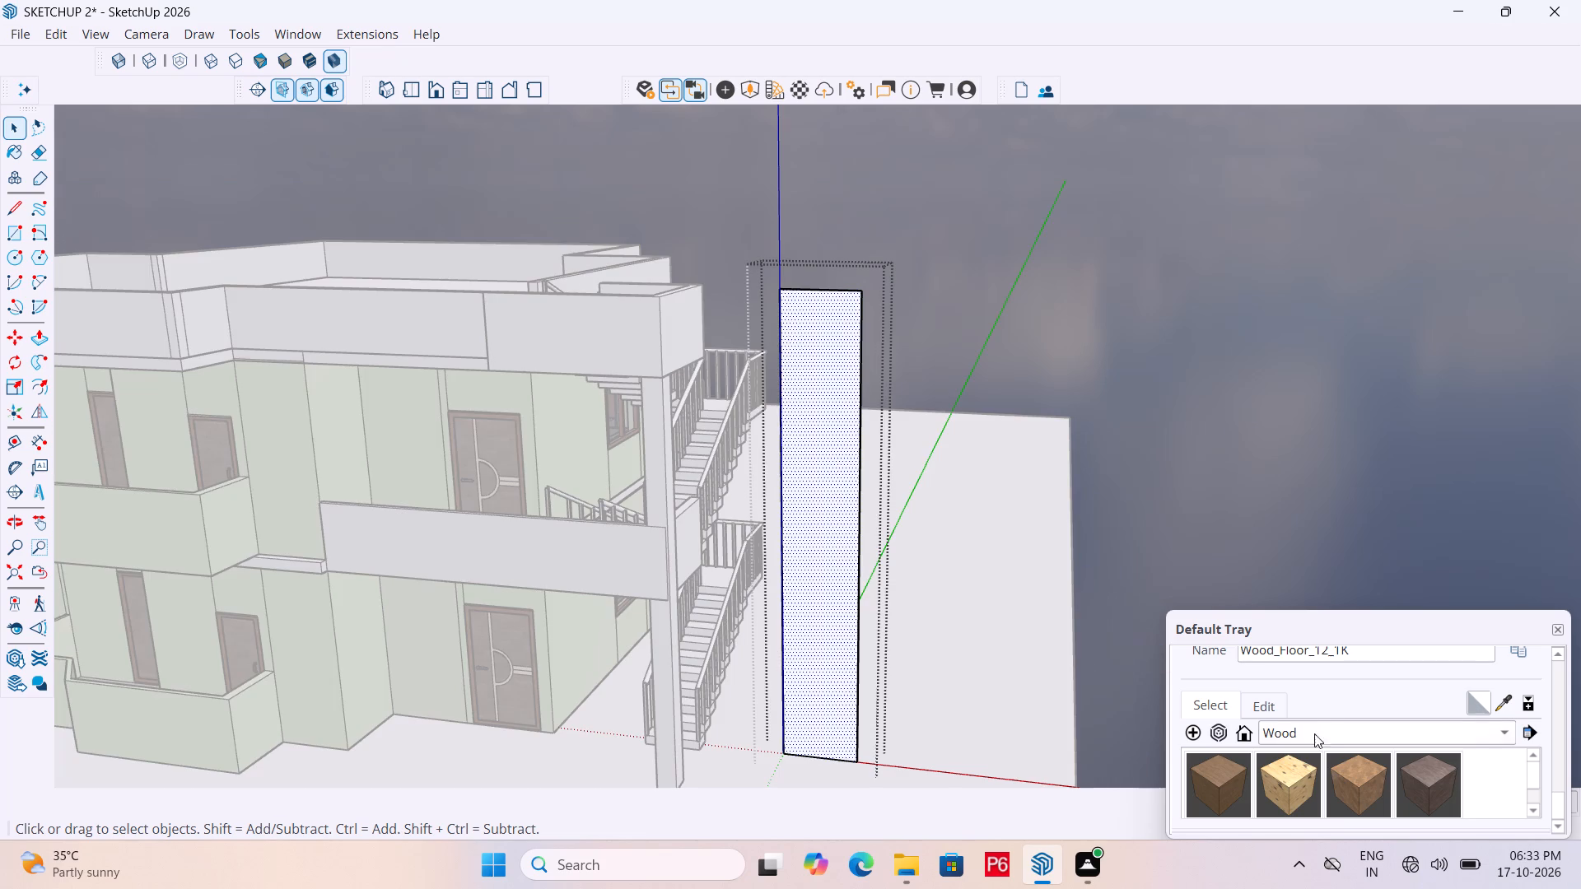
pyautogui.click(1442, 779)
pyautogui.click(838, 540)
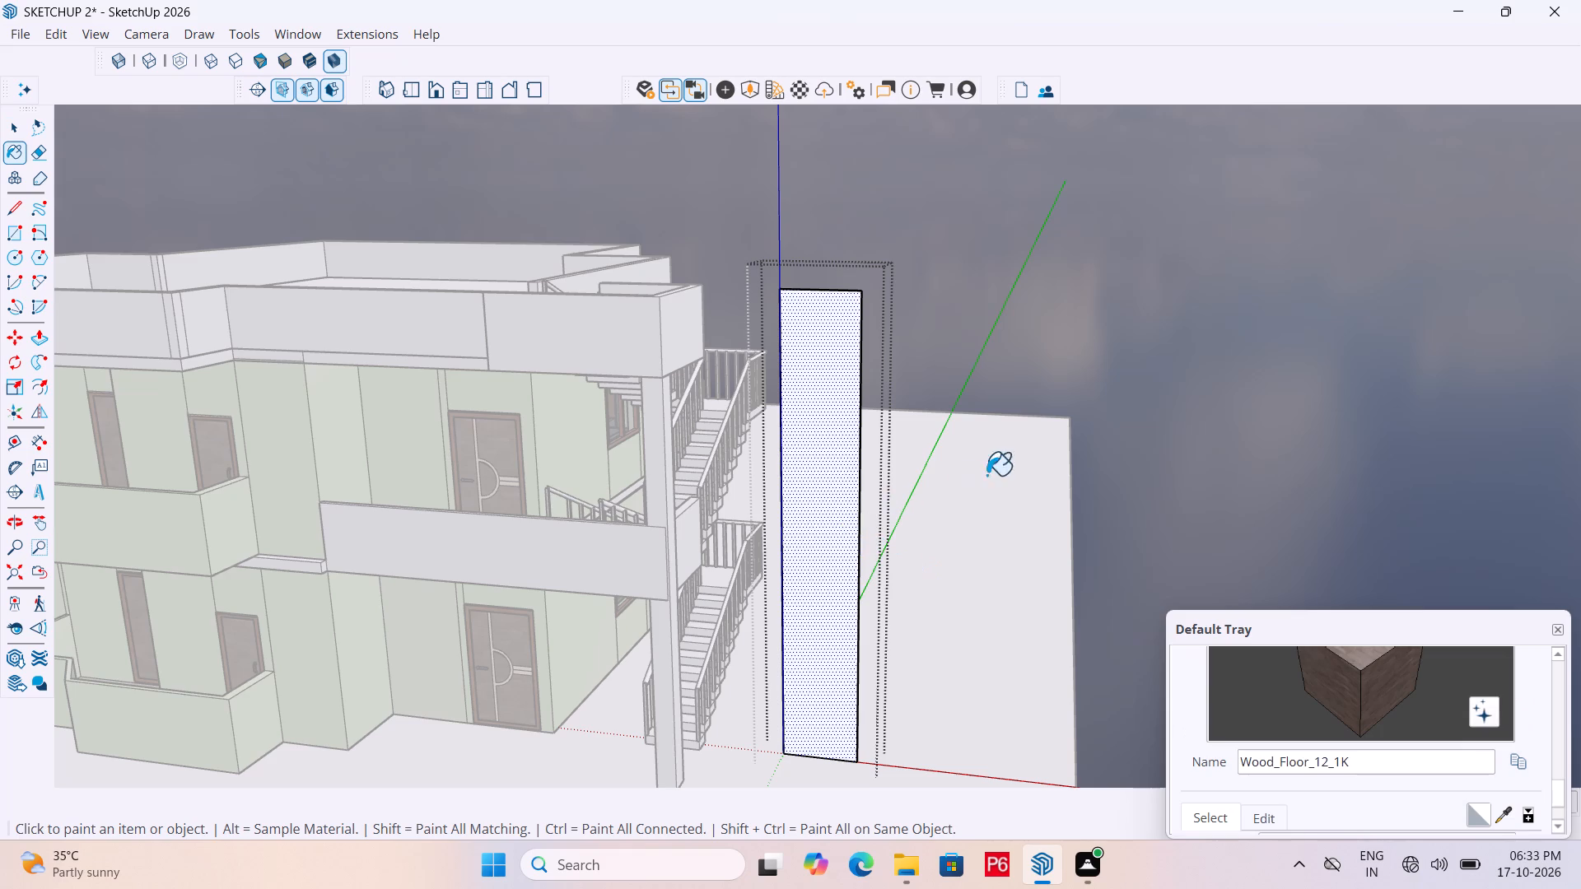
pyautogui.moveTo(986, 475); pyautogui.dragTo(117, 482, button='middle')
pyautogui.scroll(3, 594, 401)
pyautogui.click(598, 399)
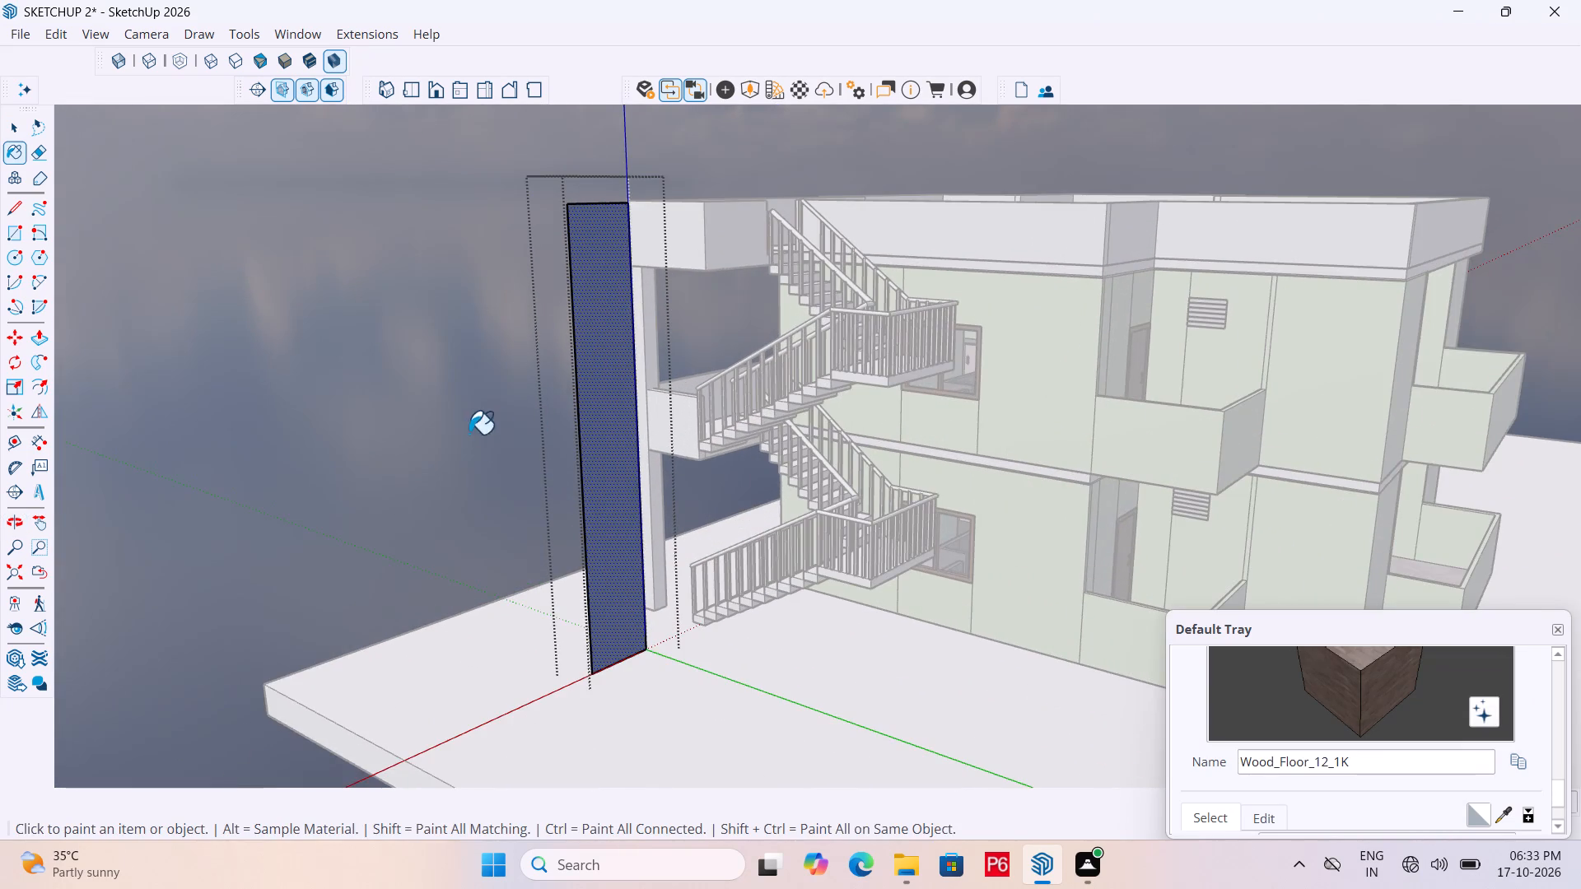
pyautogui.moveTo(469, 438); pyautogui.dragTo(1521, 519, button='middle')
pyautogui.press('space')
pyautogui.click(1342, 398)
# Draw a short vertical line down the panel's front face from its top edge, near the staircase side.
pyautogui.moveTo(1155, 398); pyautogui.dragTo(1056, 355, button='middle')
pyautogui.scroll(4, 1042, 342)
pyautogui.press('l')
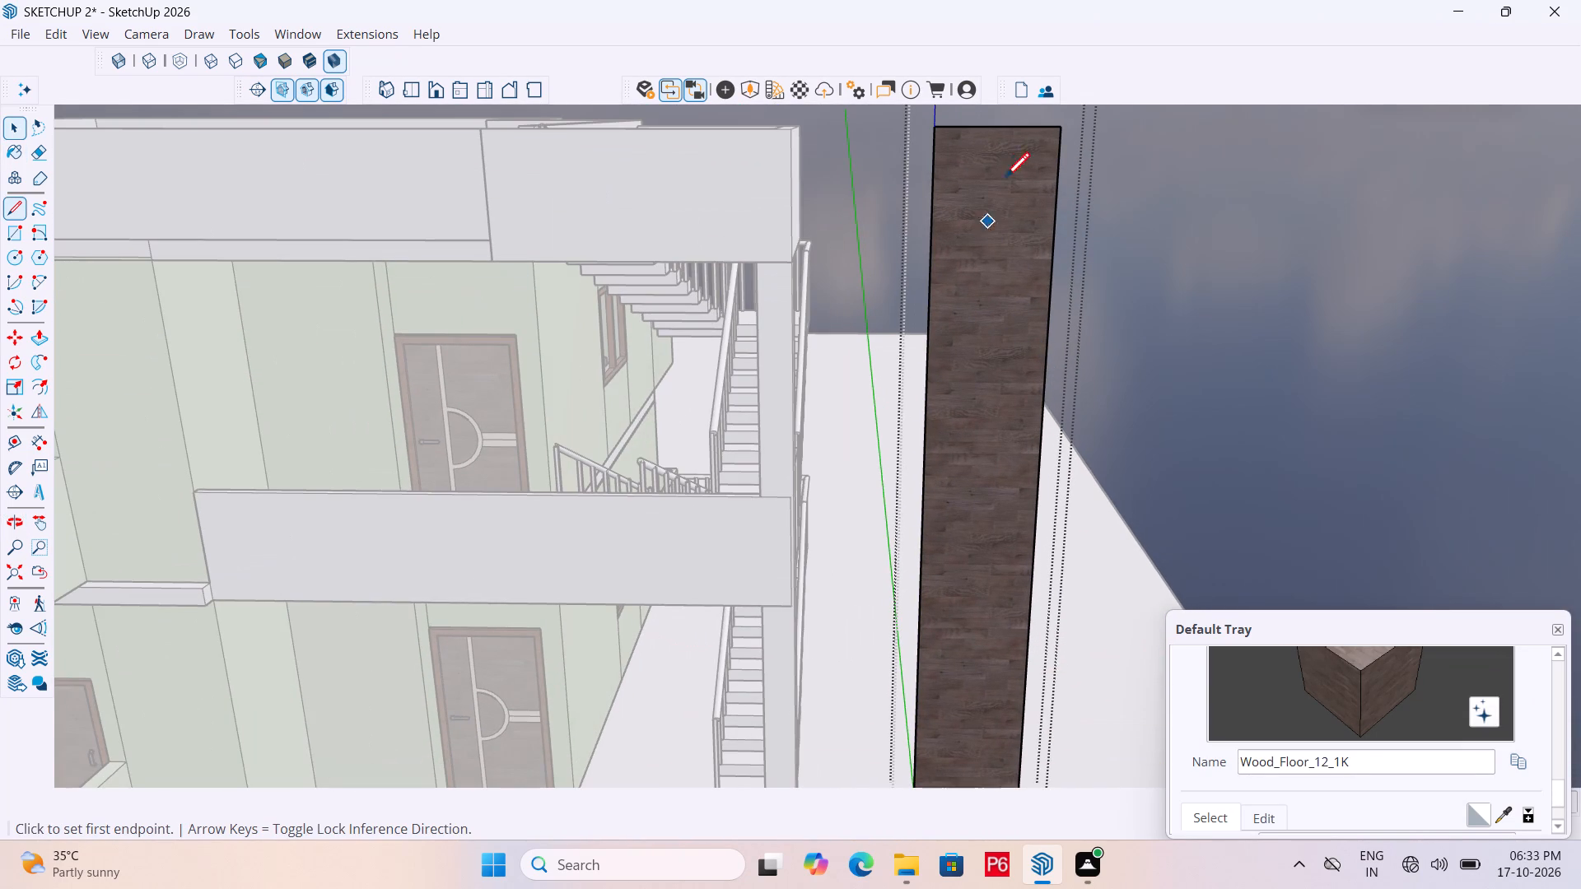
pyautogui.click(971, 132)
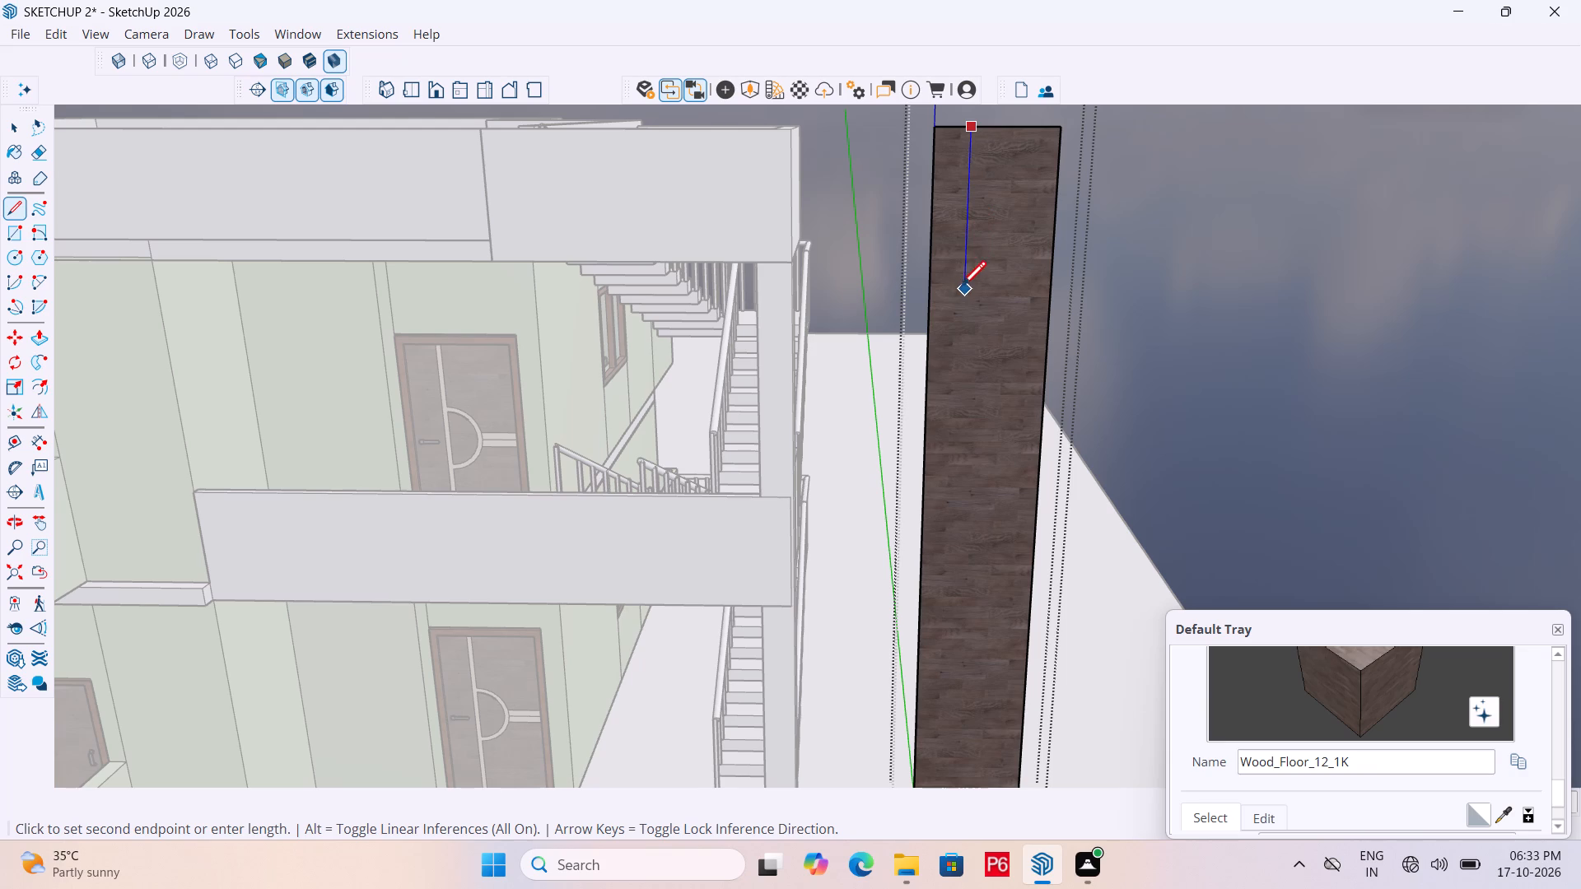
pyautogui.moveTo(967, 261); pyautogui.dragTo(973, 269)
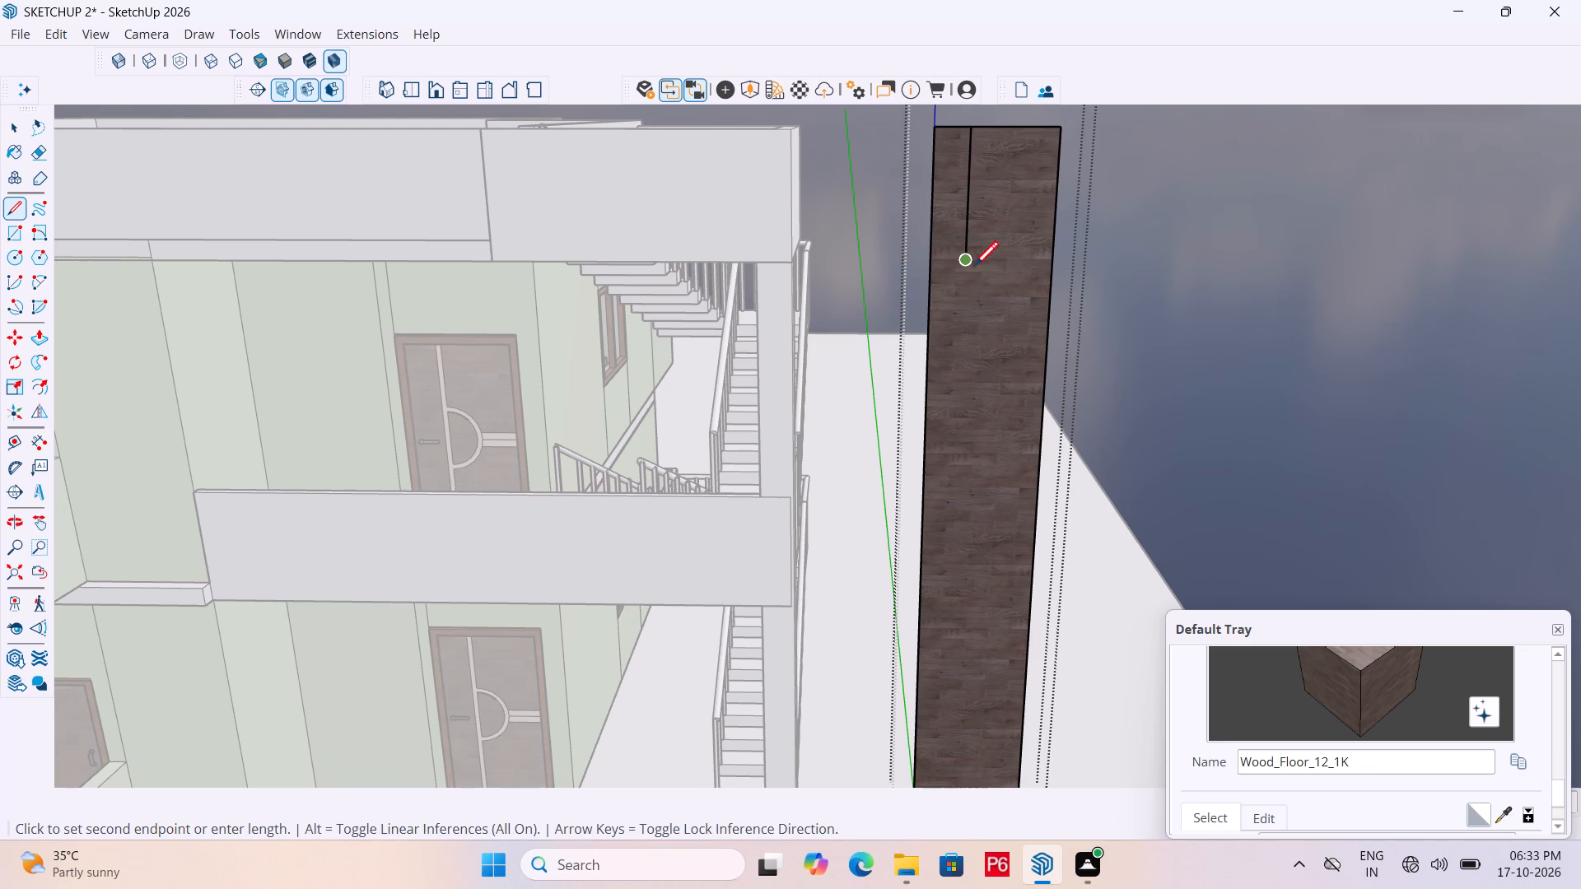
pyautogui.moveTo(973, 269); pyautogui.dragTo(972, 268)
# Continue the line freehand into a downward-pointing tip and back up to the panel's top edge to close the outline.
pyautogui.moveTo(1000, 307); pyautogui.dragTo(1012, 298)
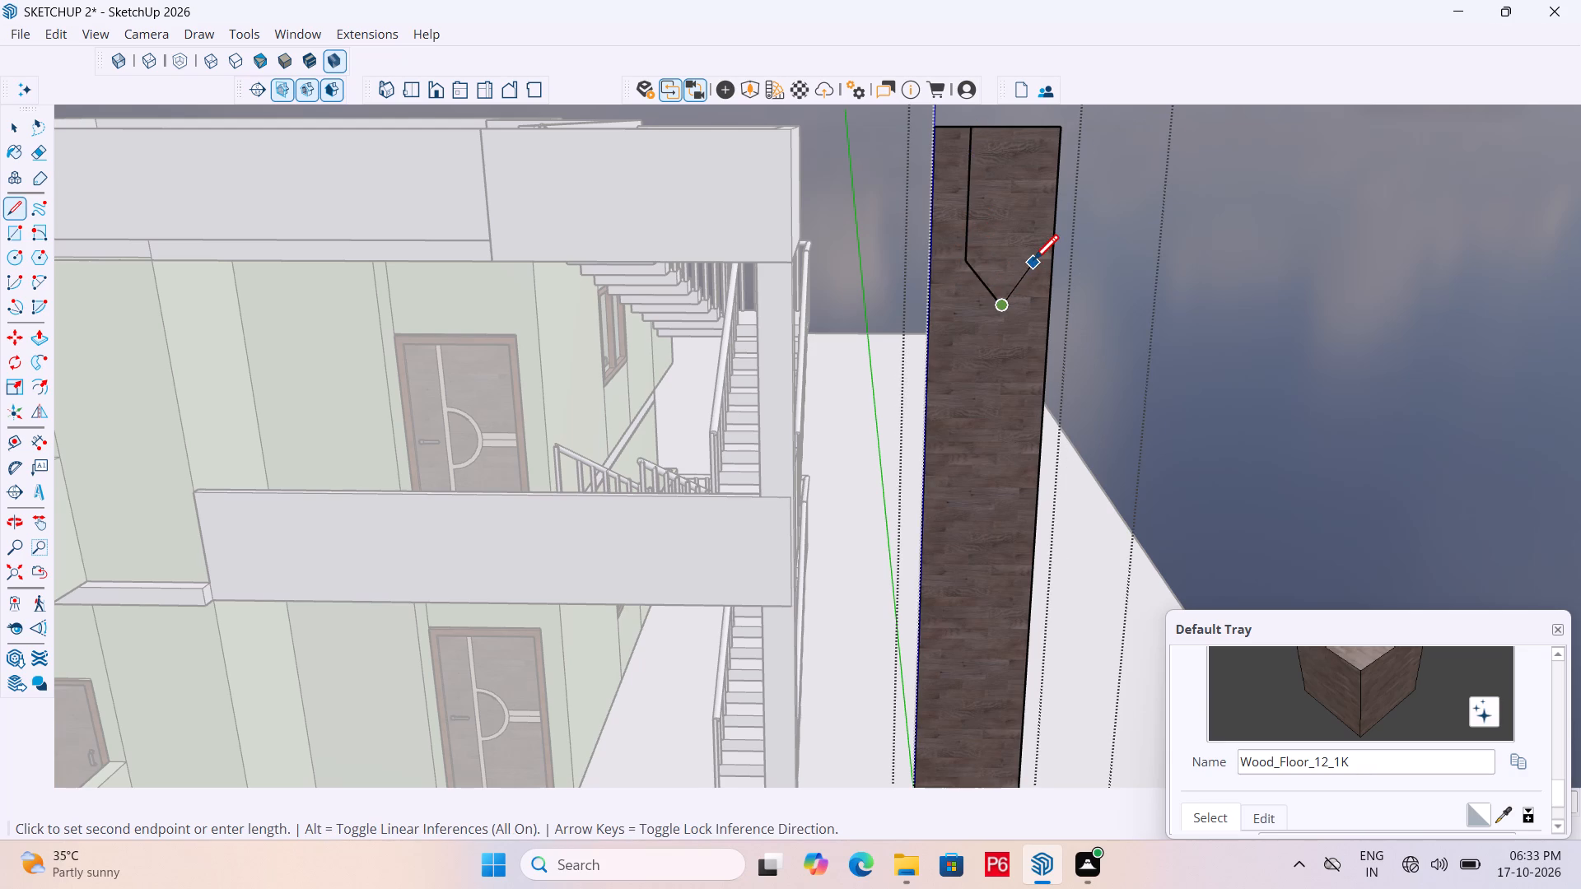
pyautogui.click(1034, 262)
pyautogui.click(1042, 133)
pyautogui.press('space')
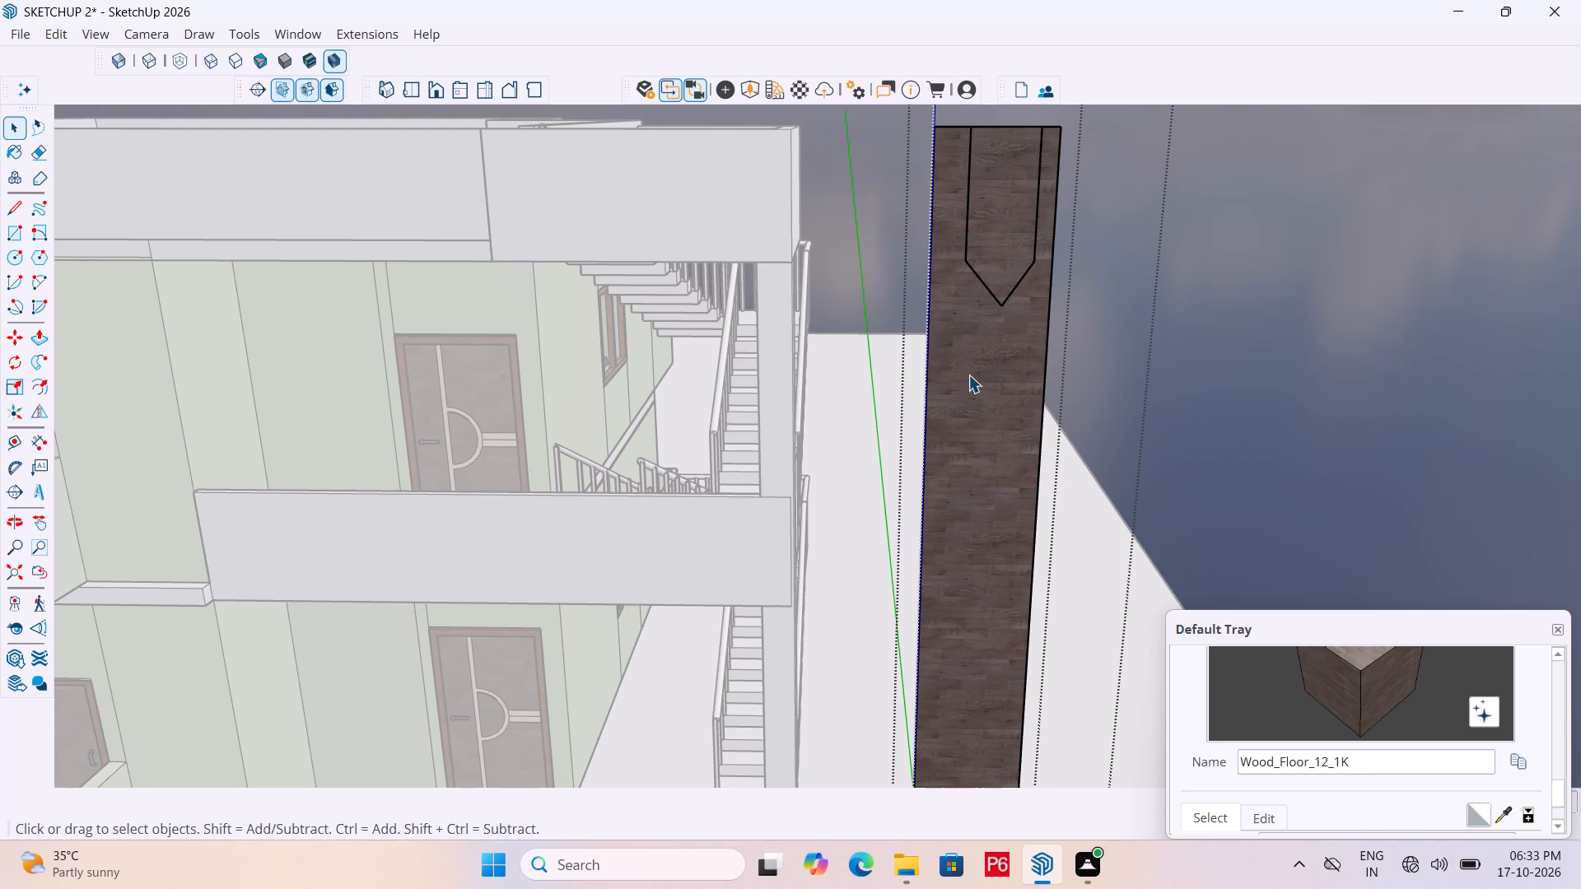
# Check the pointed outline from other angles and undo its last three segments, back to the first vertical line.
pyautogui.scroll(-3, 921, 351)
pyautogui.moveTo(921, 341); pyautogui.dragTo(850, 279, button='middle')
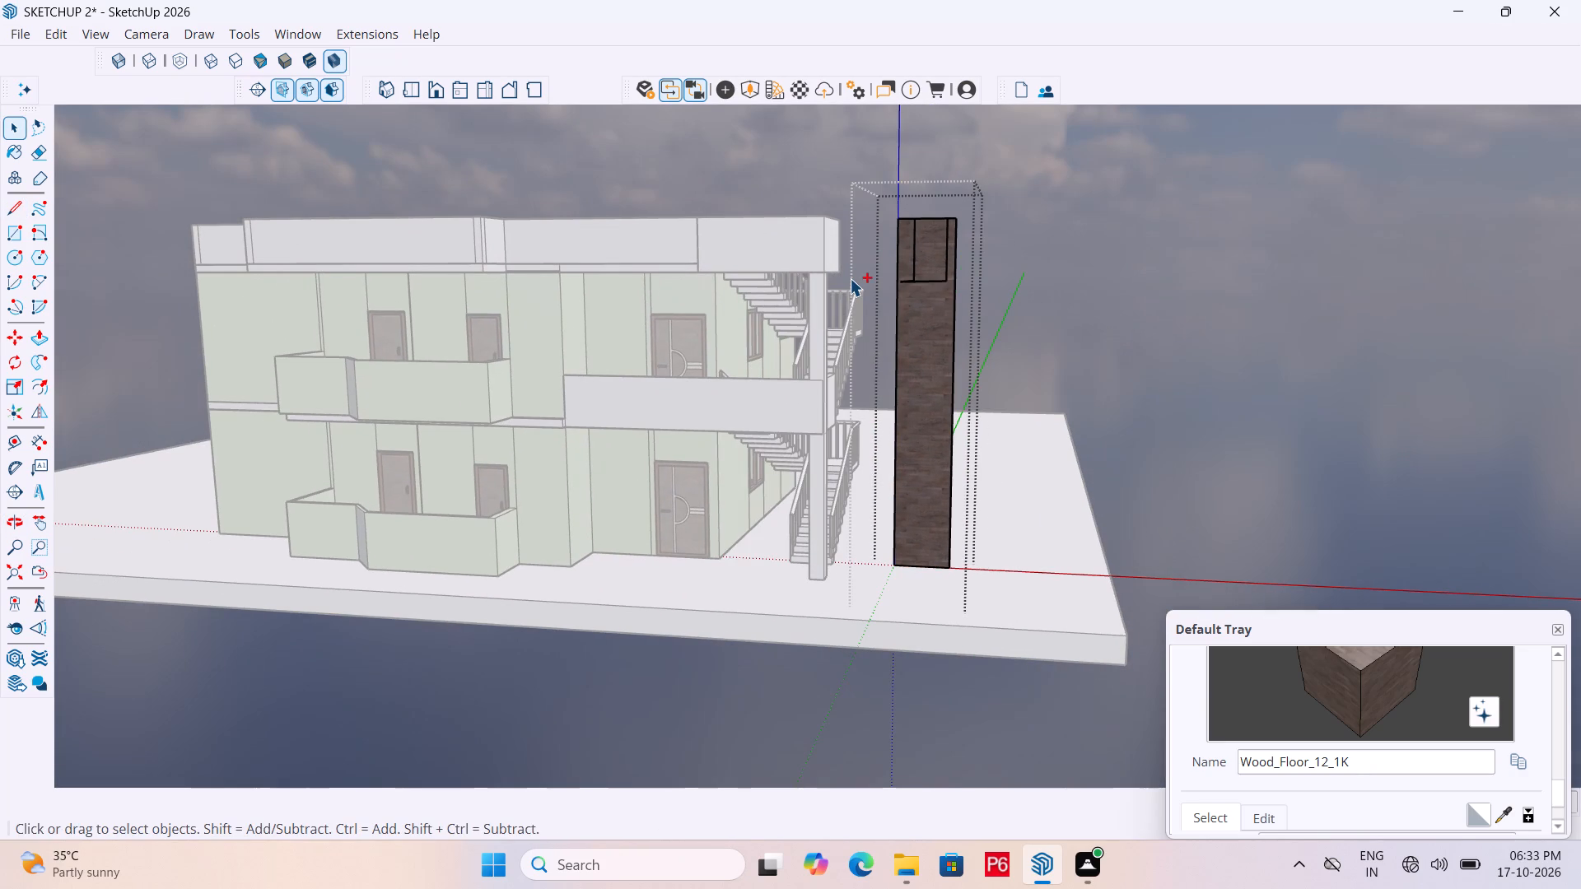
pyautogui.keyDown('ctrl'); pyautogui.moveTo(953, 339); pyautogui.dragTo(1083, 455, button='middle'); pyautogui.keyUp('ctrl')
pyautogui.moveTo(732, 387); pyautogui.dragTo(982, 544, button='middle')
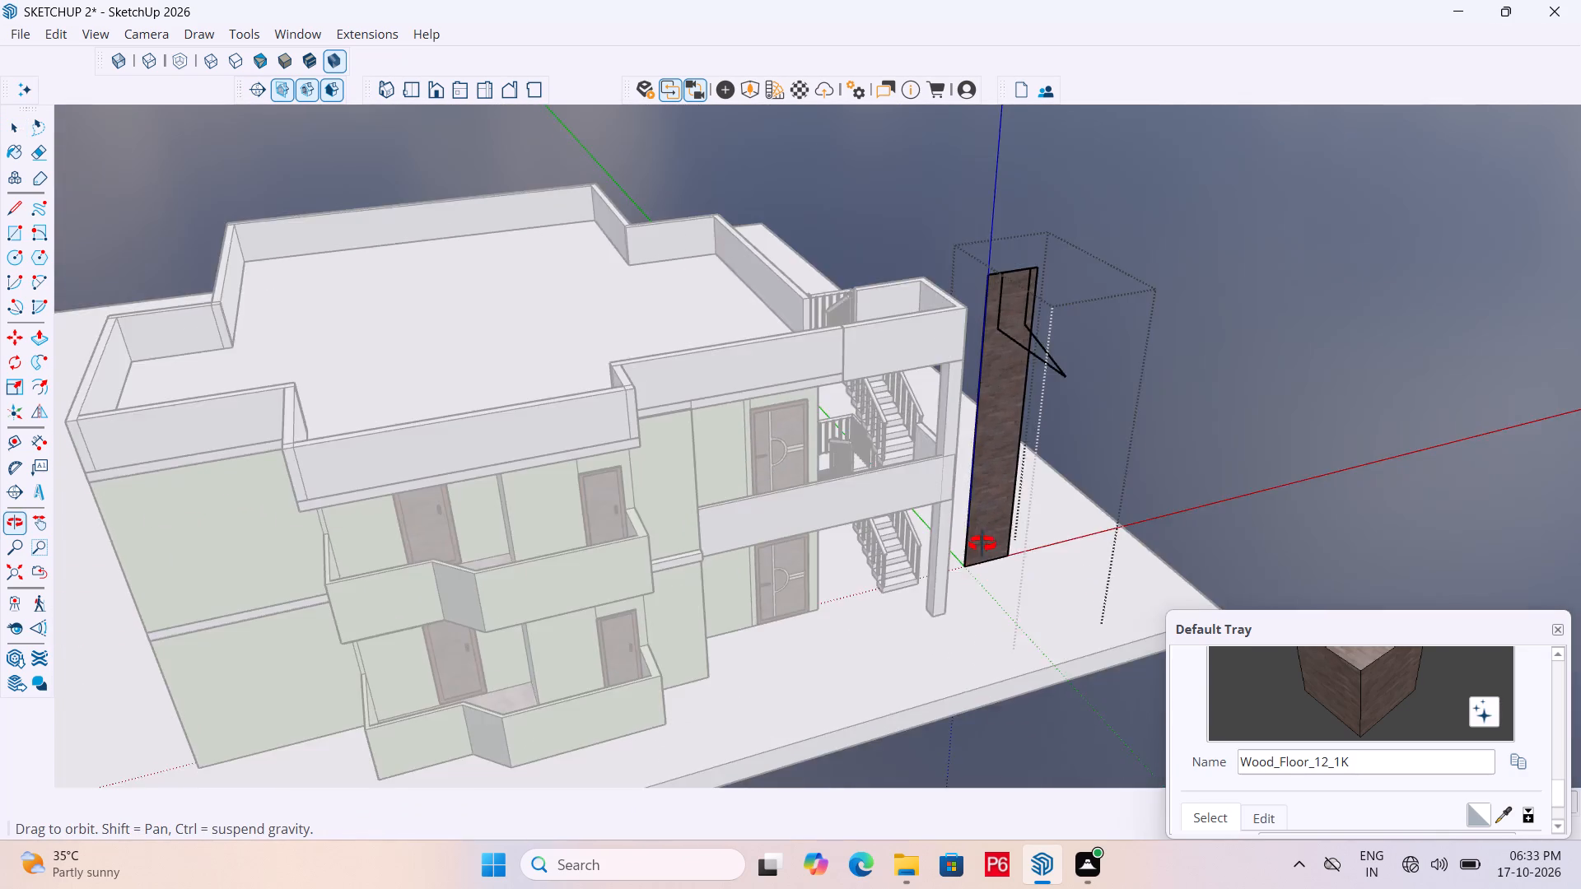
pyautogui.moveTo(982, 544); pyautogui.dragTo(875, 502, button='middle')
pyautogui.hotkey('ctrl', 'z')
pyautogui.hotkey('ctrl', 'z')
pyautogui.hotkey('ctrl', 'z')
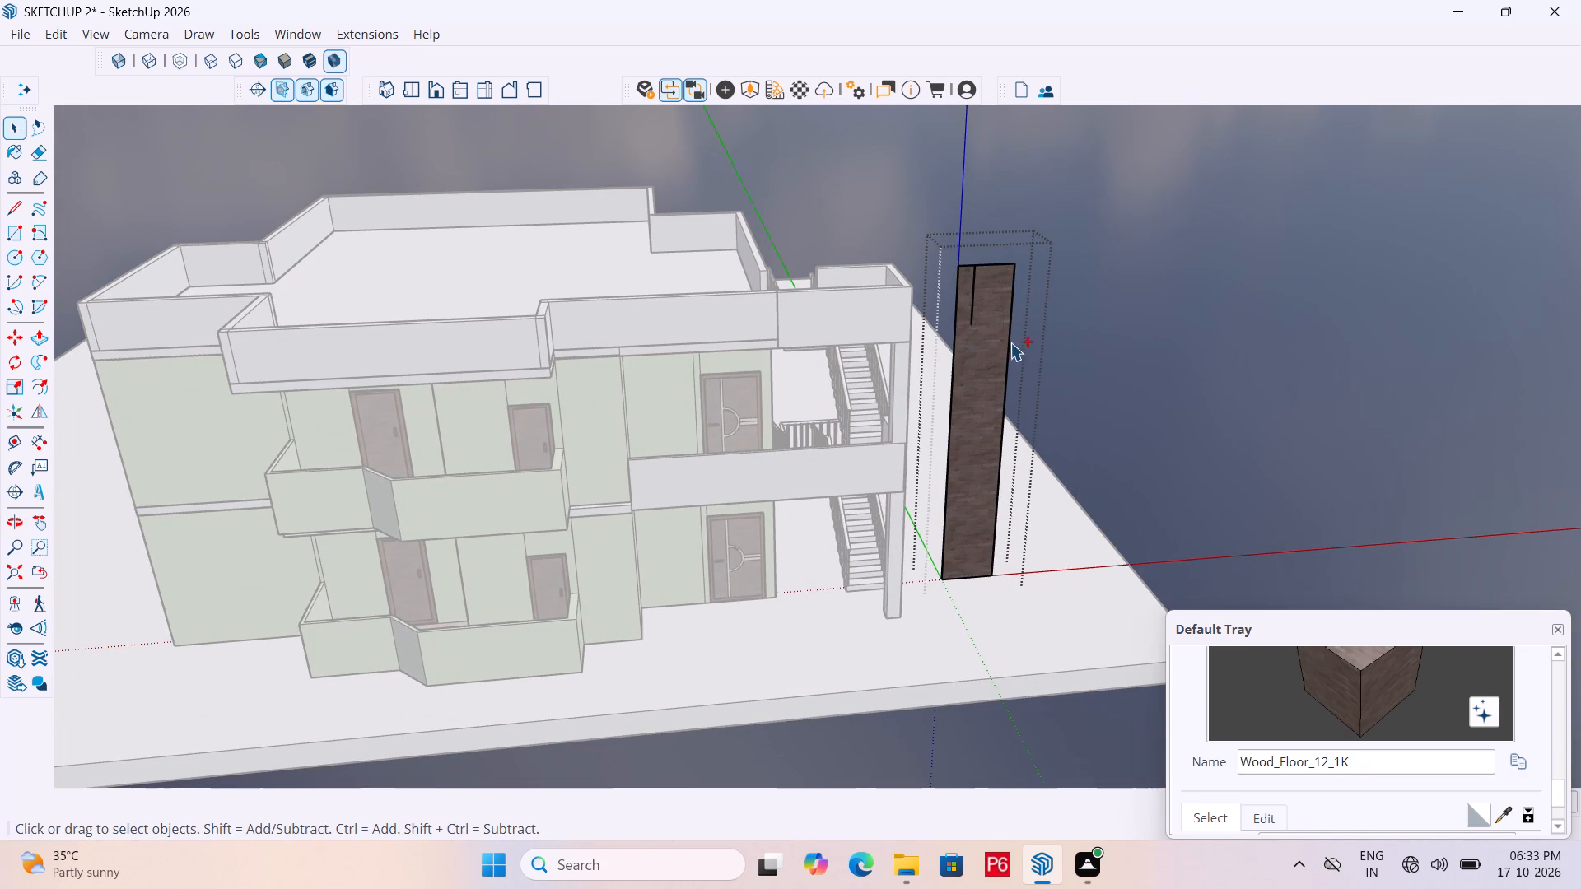
# Copy the vertical line across the panel's front face to form the outline's parallel second side.
pyautogui.scroll(3, 1012, 321)
pyautogui.moveTo(1012, 321); pyautogui.dragTo(920, 268, button='middle')
pyautogui.scroll(10, 918, 272)
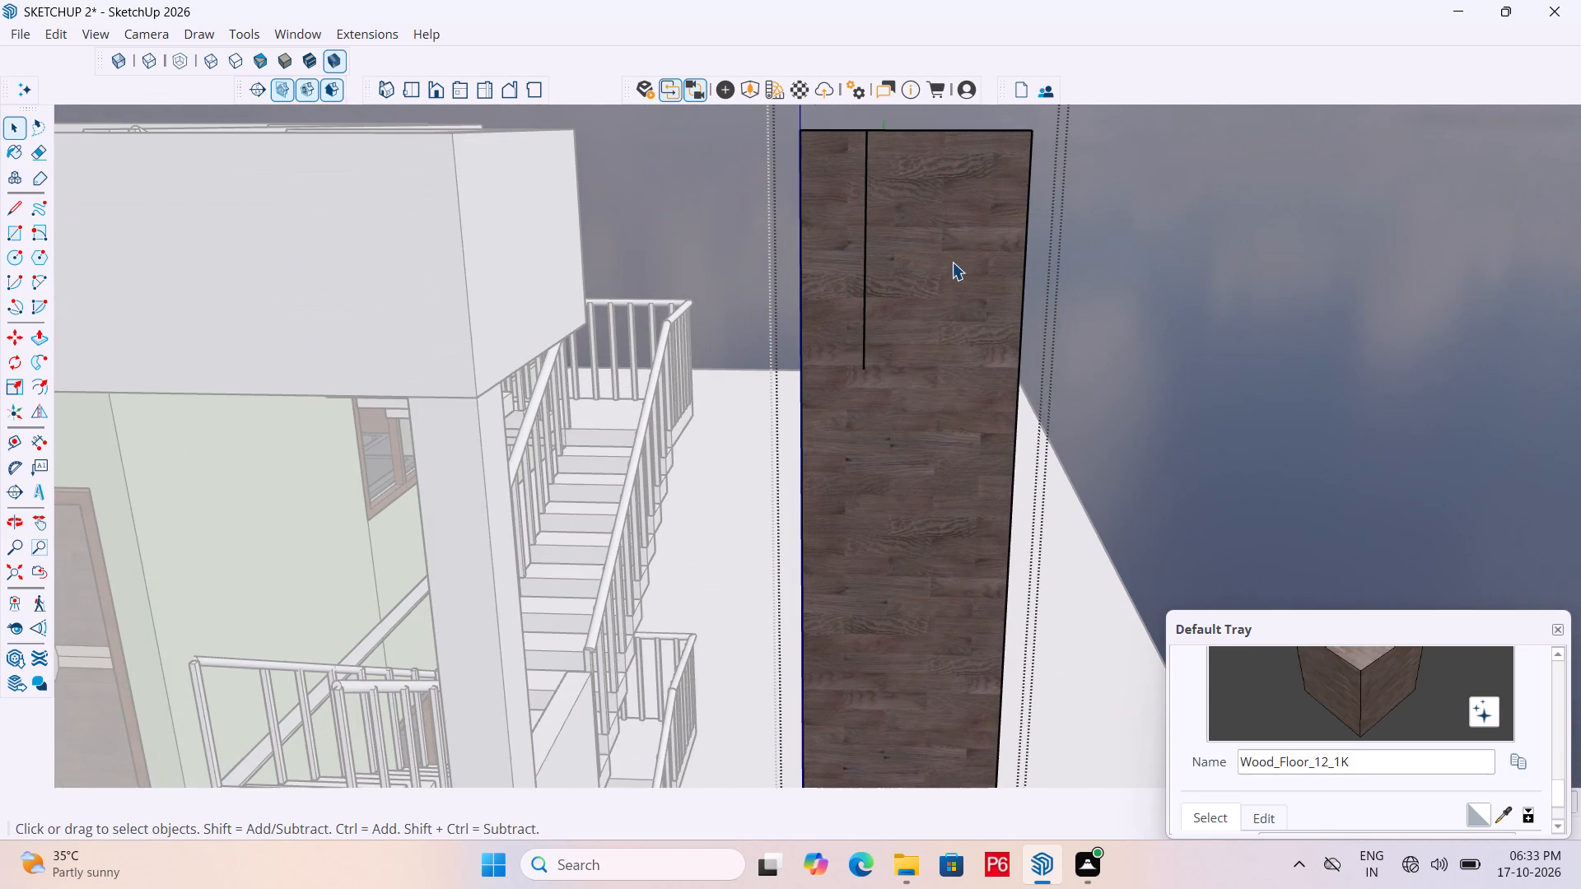
pyautogui.click(862, 344)
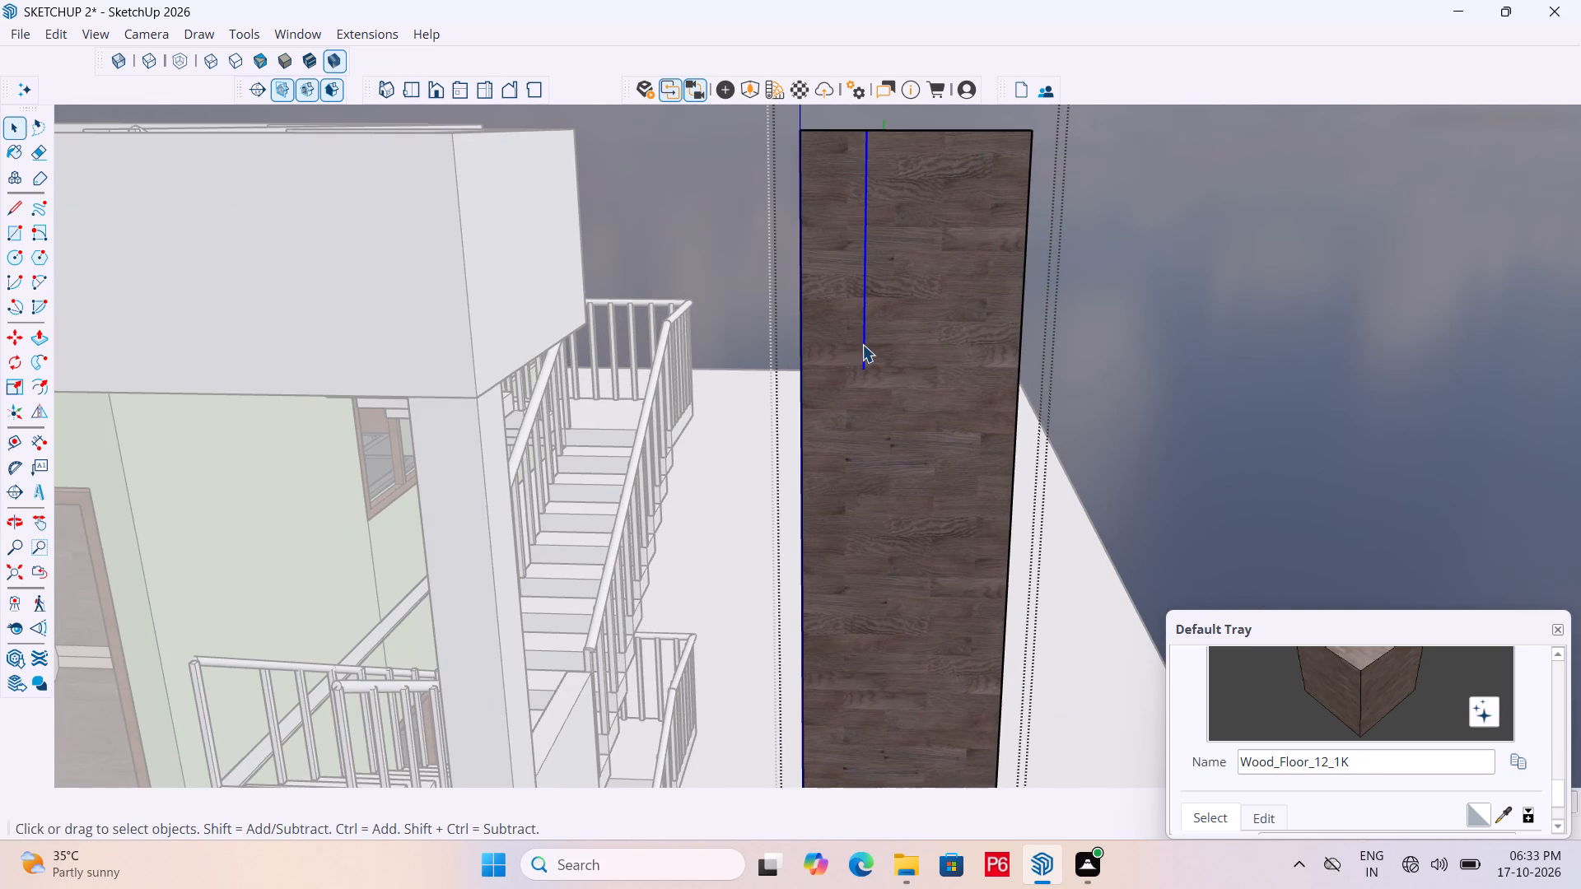
pyautogui.press('m')
pyautogui.click(861, 367)
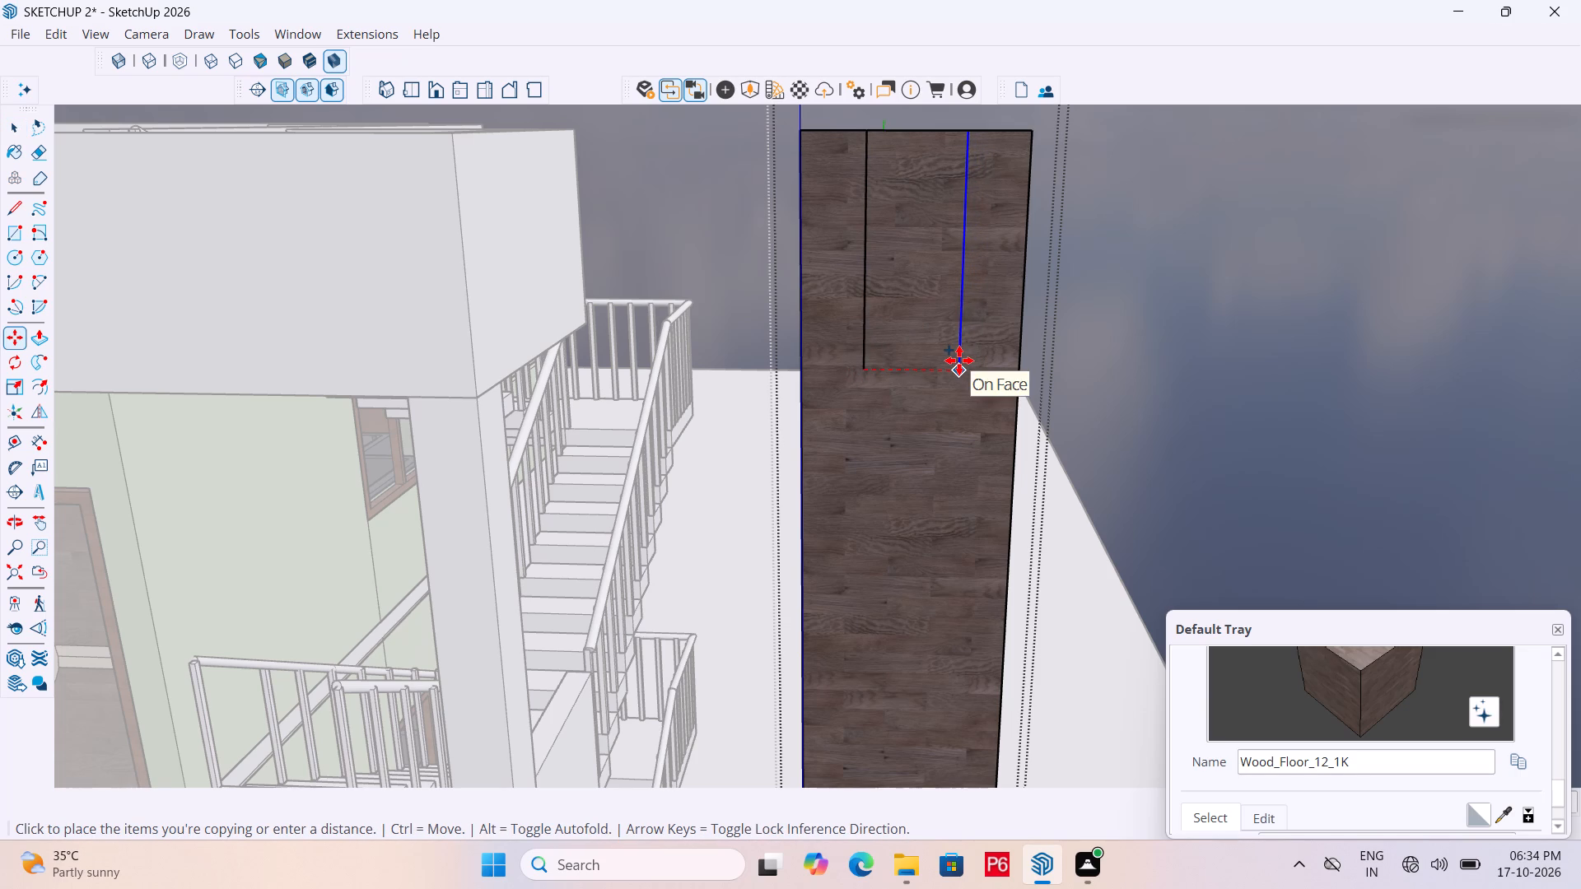
pyautogui.click(959, 361)
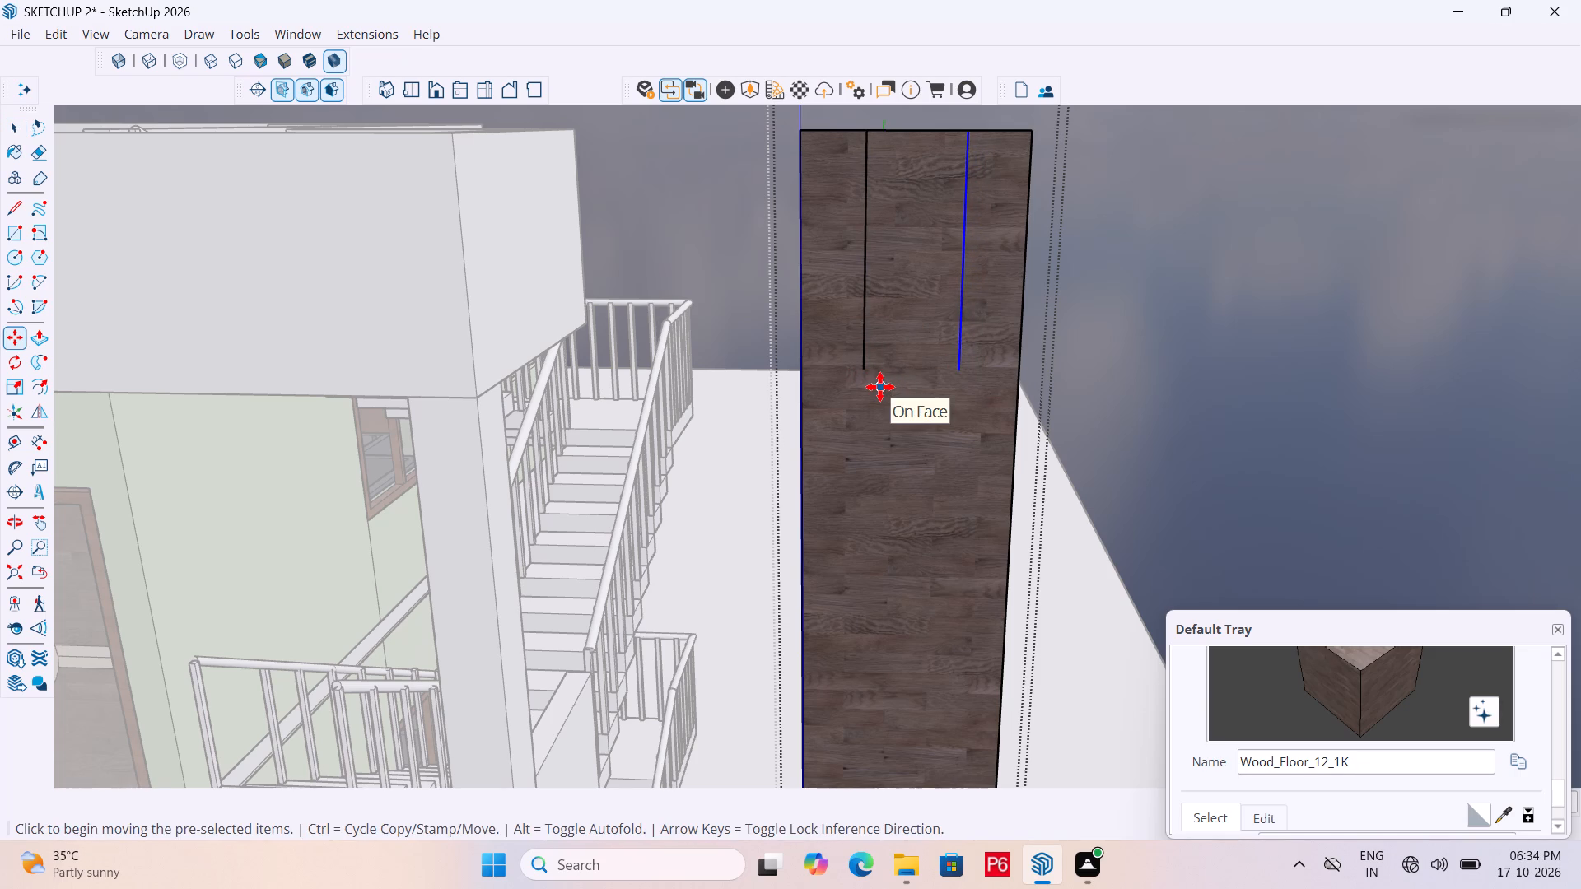
# Draw a horizontal line joining the lower ends of the two vertical lines on the panel.
pyautogui.press('l')
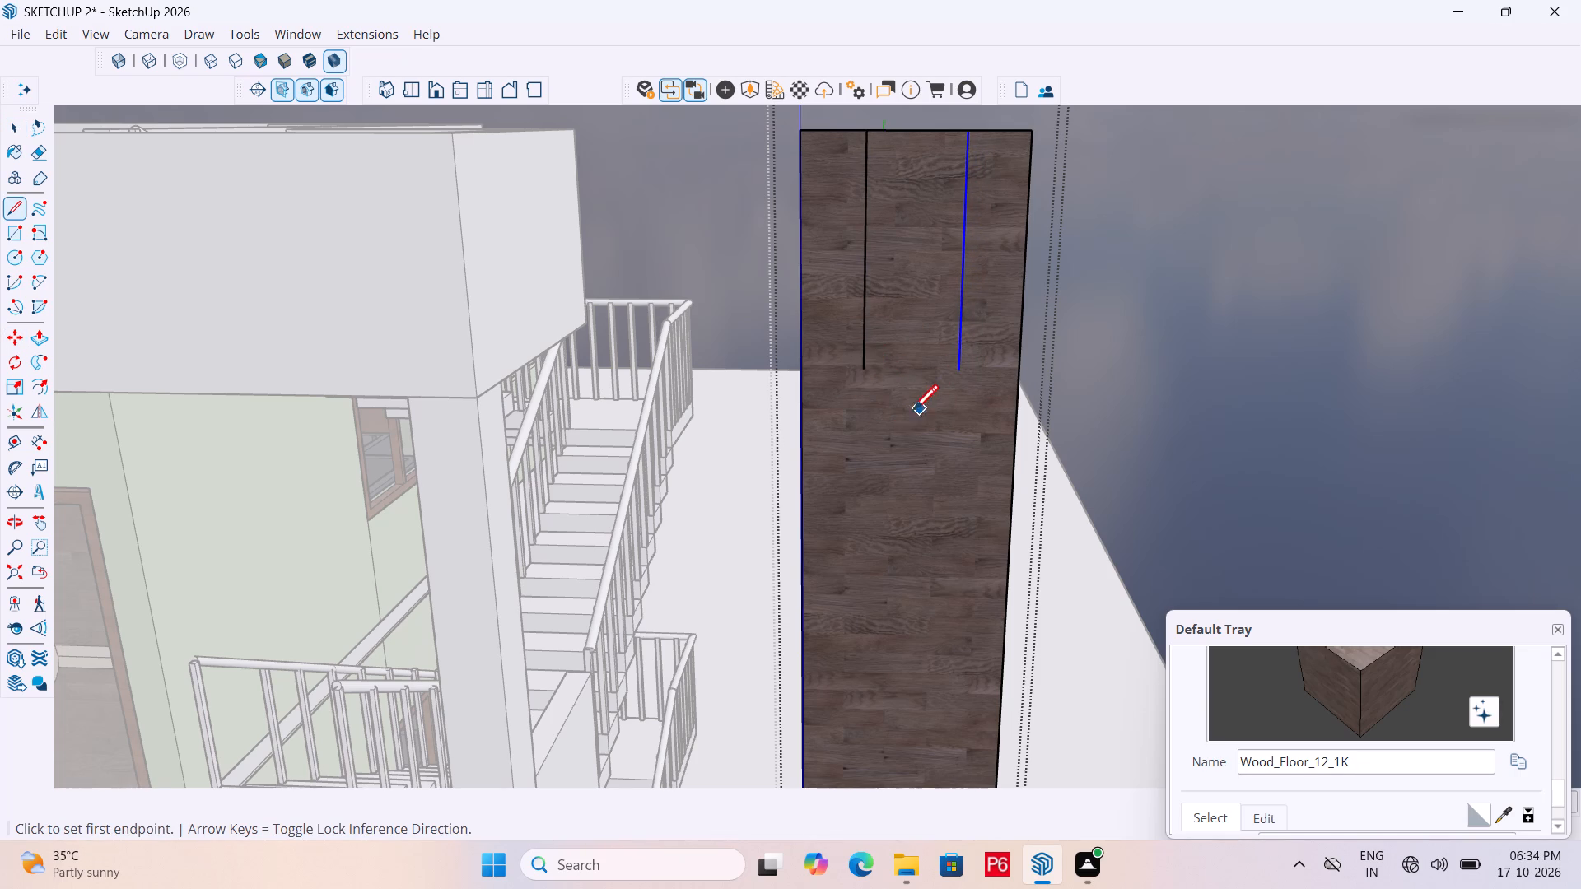
pyautogui.press('l')
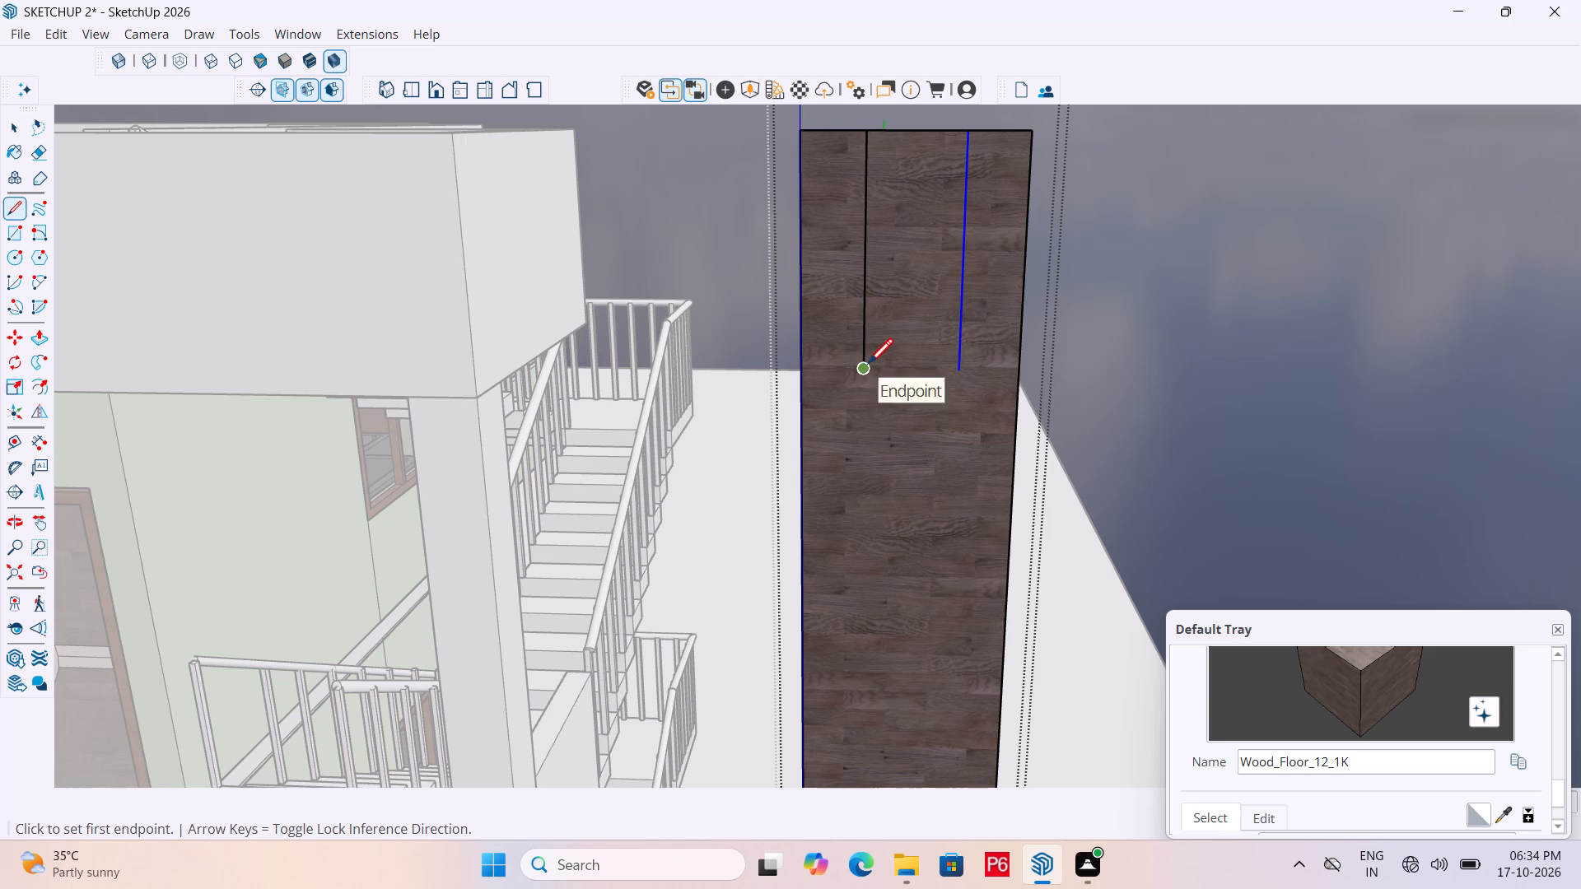
pyautogui.click(868, 366)
pyautogui.click(956, 370)
pyautogui.press('space')
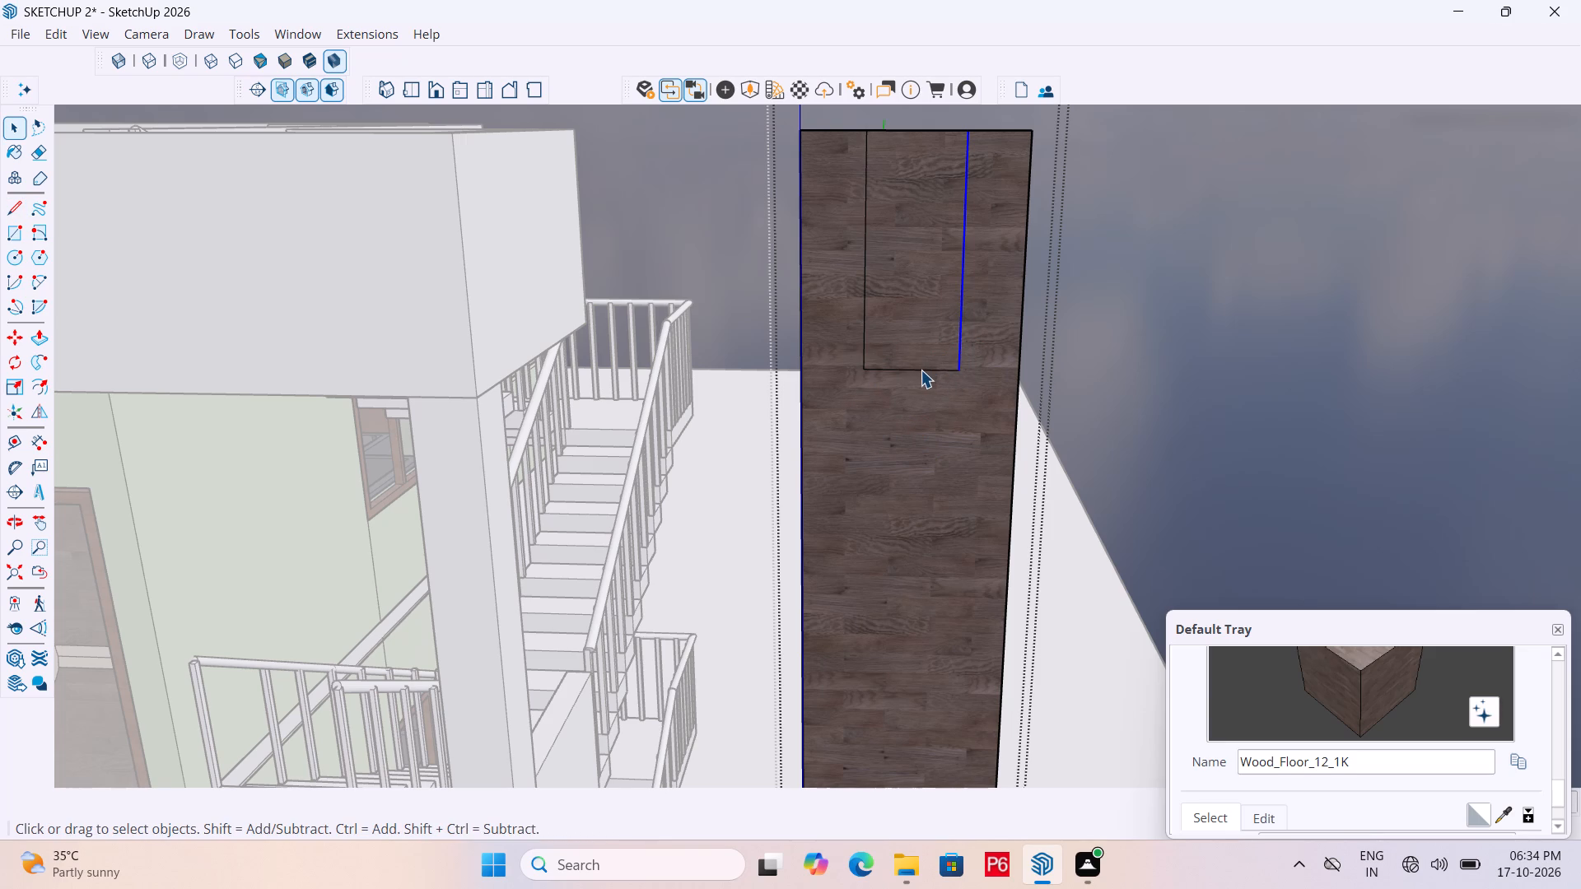
# Place a horizontal guide on the panel face below the connecting line, measured down from that line's midpoint.
pyautogui.press('t')
pyautogui.click(921, 370)
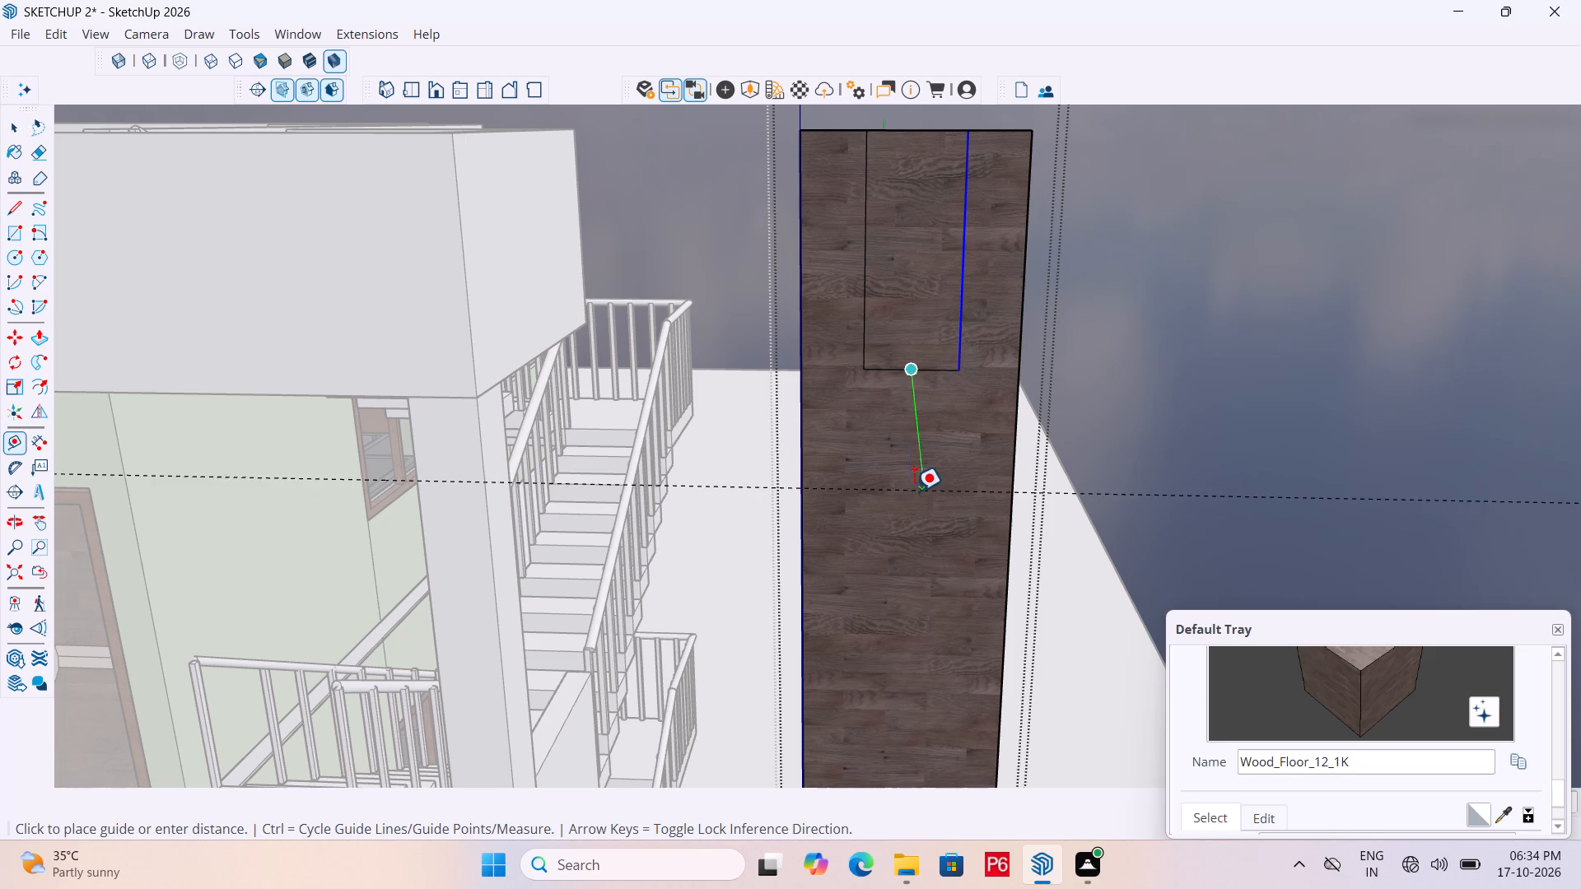
pyautogui.moveTo(905, 504); pyautogui.dragTo(692, 415, button='middle')
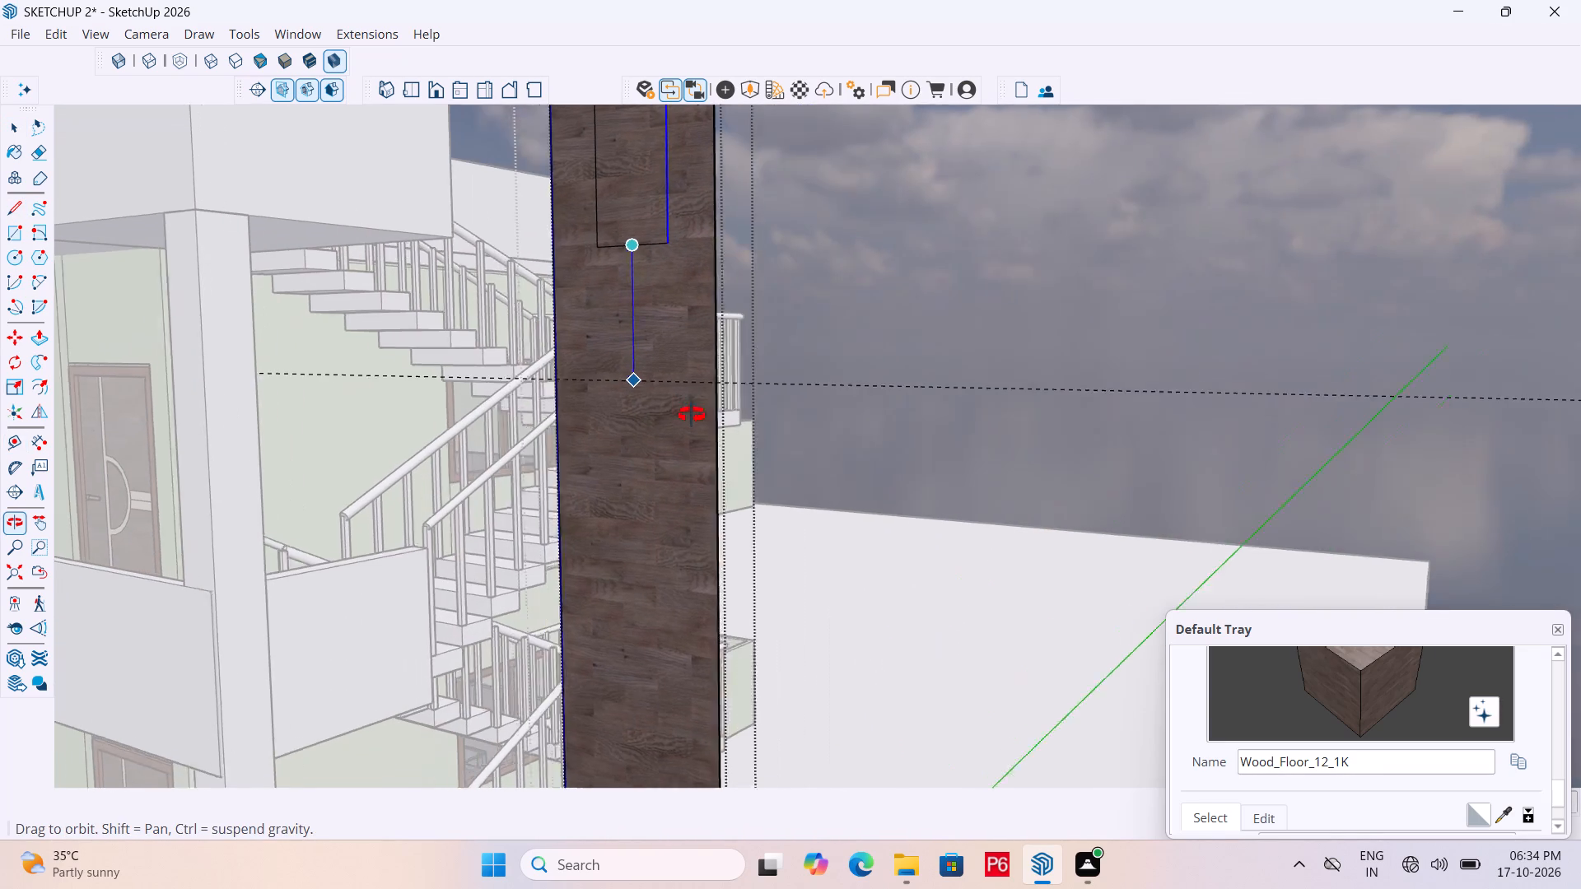
pyautogui.moveTo(692, 415); pyautogui.dragTo(689, 415, button='middle')
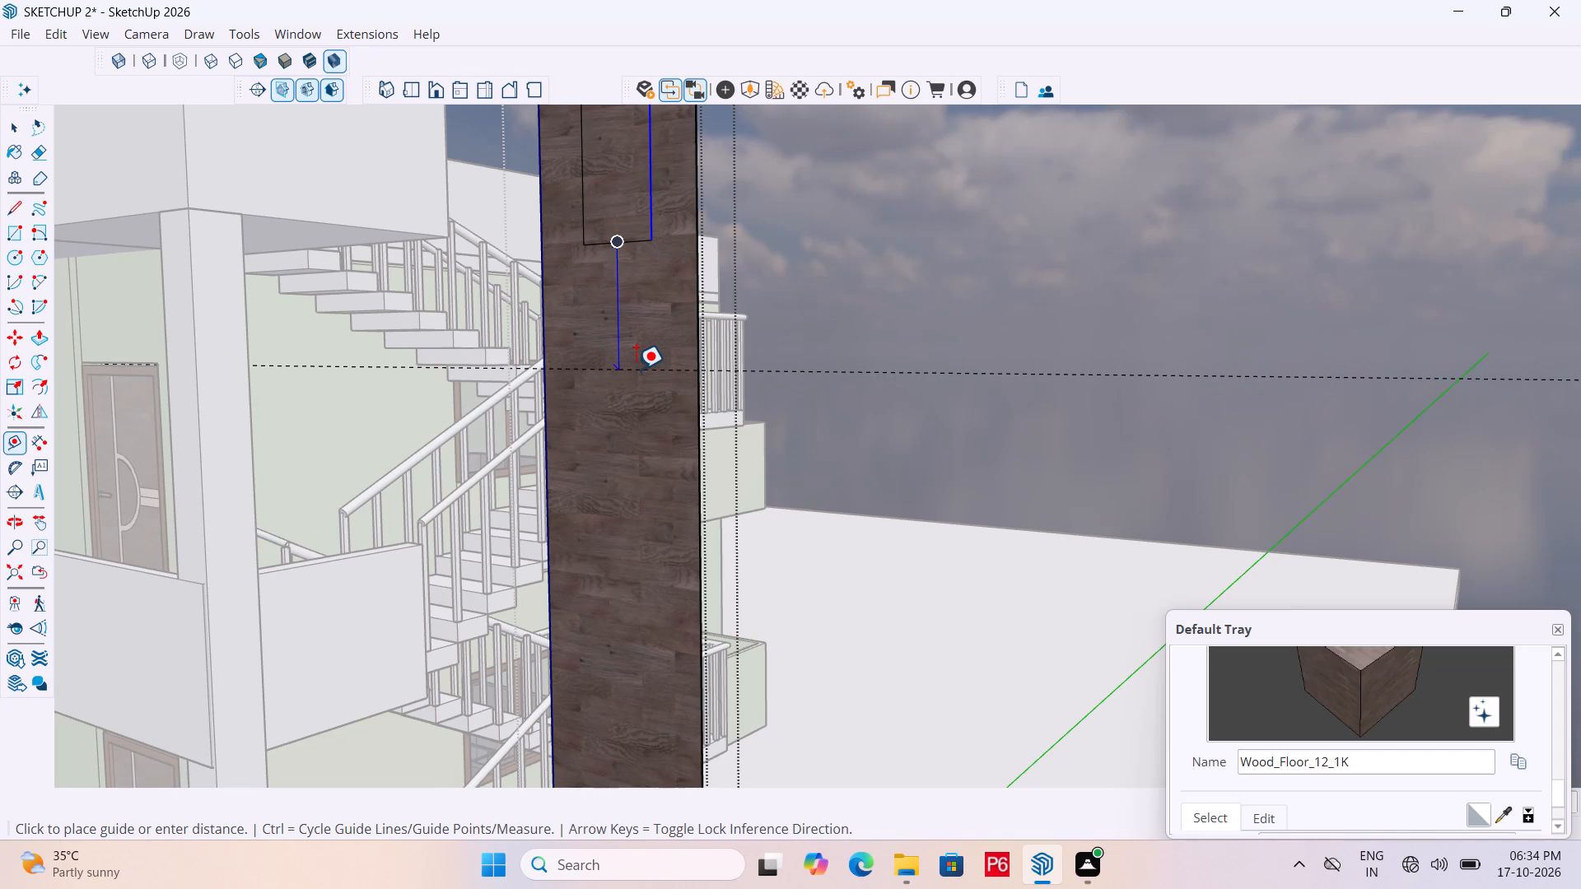
pyautogui.click(636, 370)
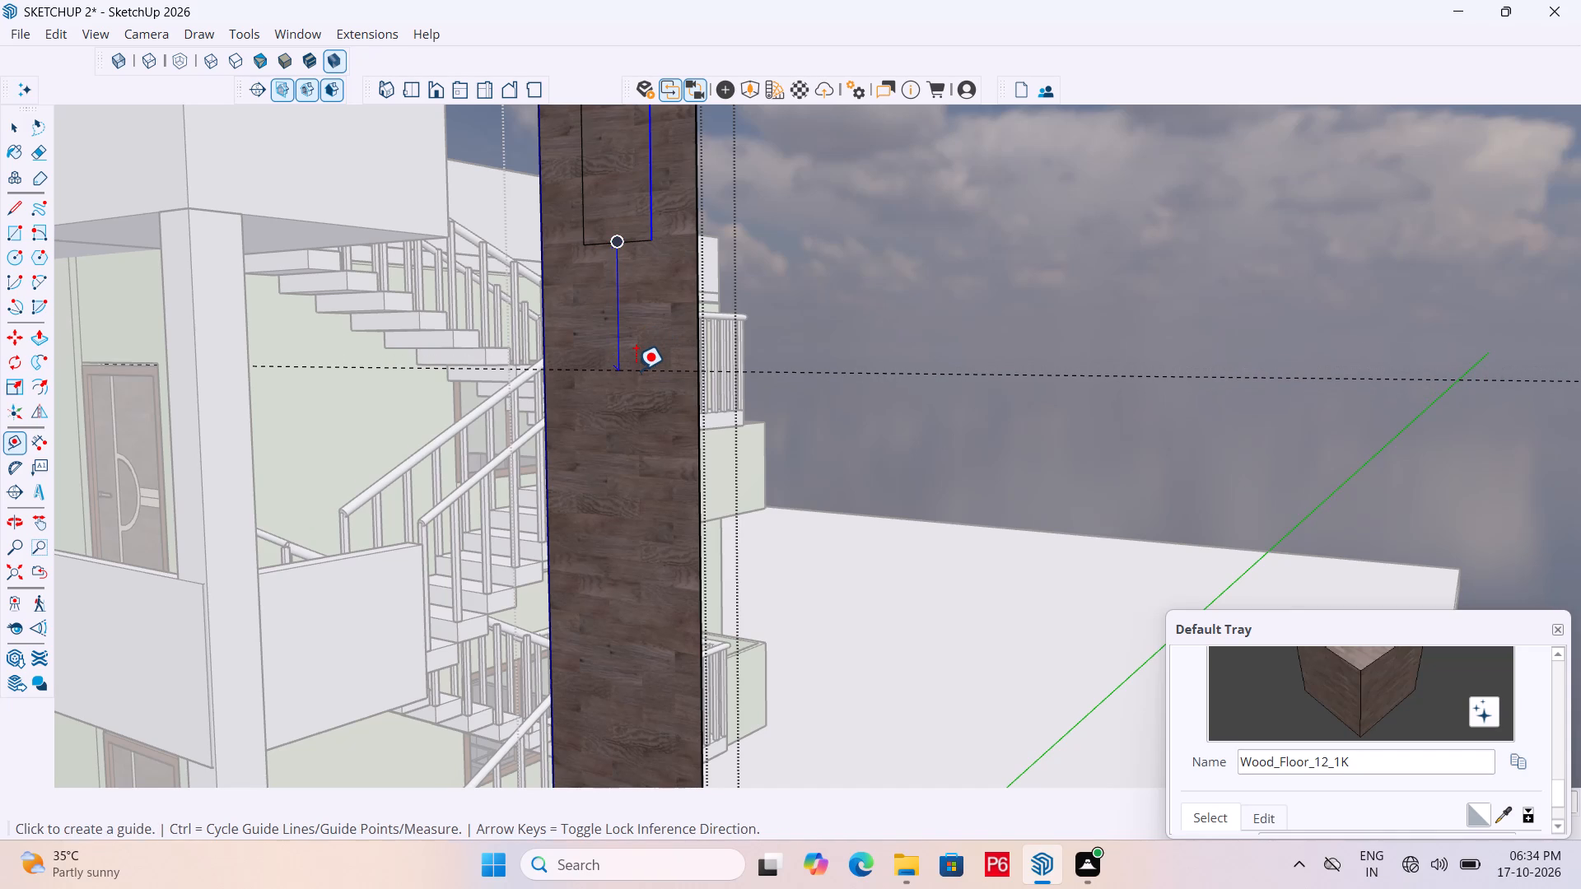
pyautogui.press('space')
# Draw two slanted lines from the lower ends of the vertical lines, meeting in a centred point on the guide.
pyautogui.moveTo(632, 340); pyautogui.dragTo(749, 357, button='middle')
pyautogui.scroll(2, 783, 286)
pyautogui.press('l')
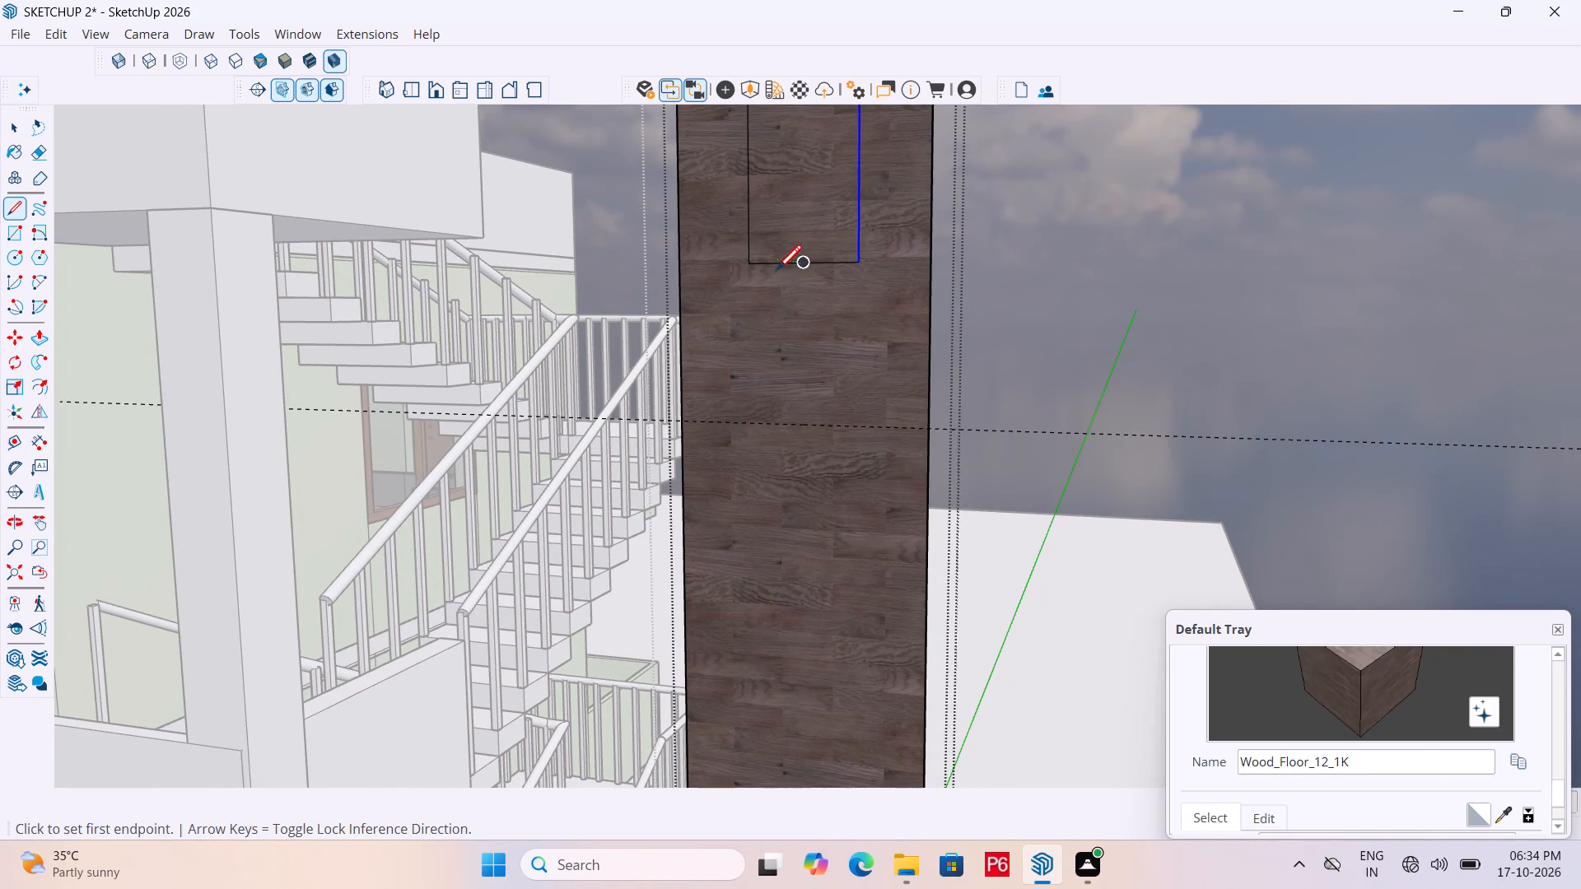
pyautogui.click(740, 269)
pyautogui.click(801, 426)
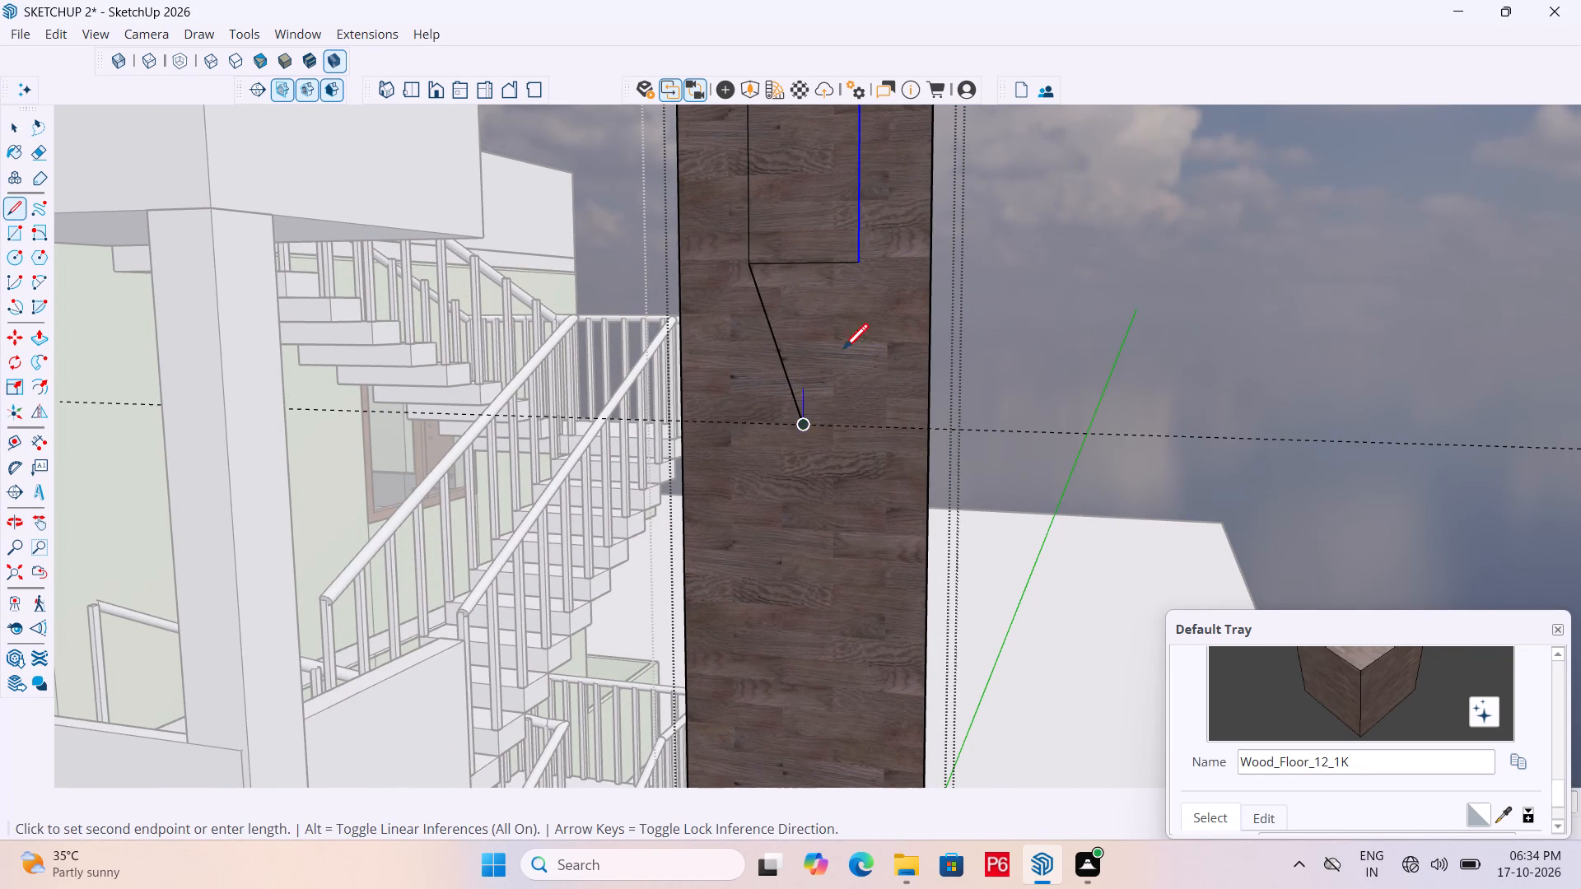
pyautogui.click(860, 263)
pyautogui.press('space')
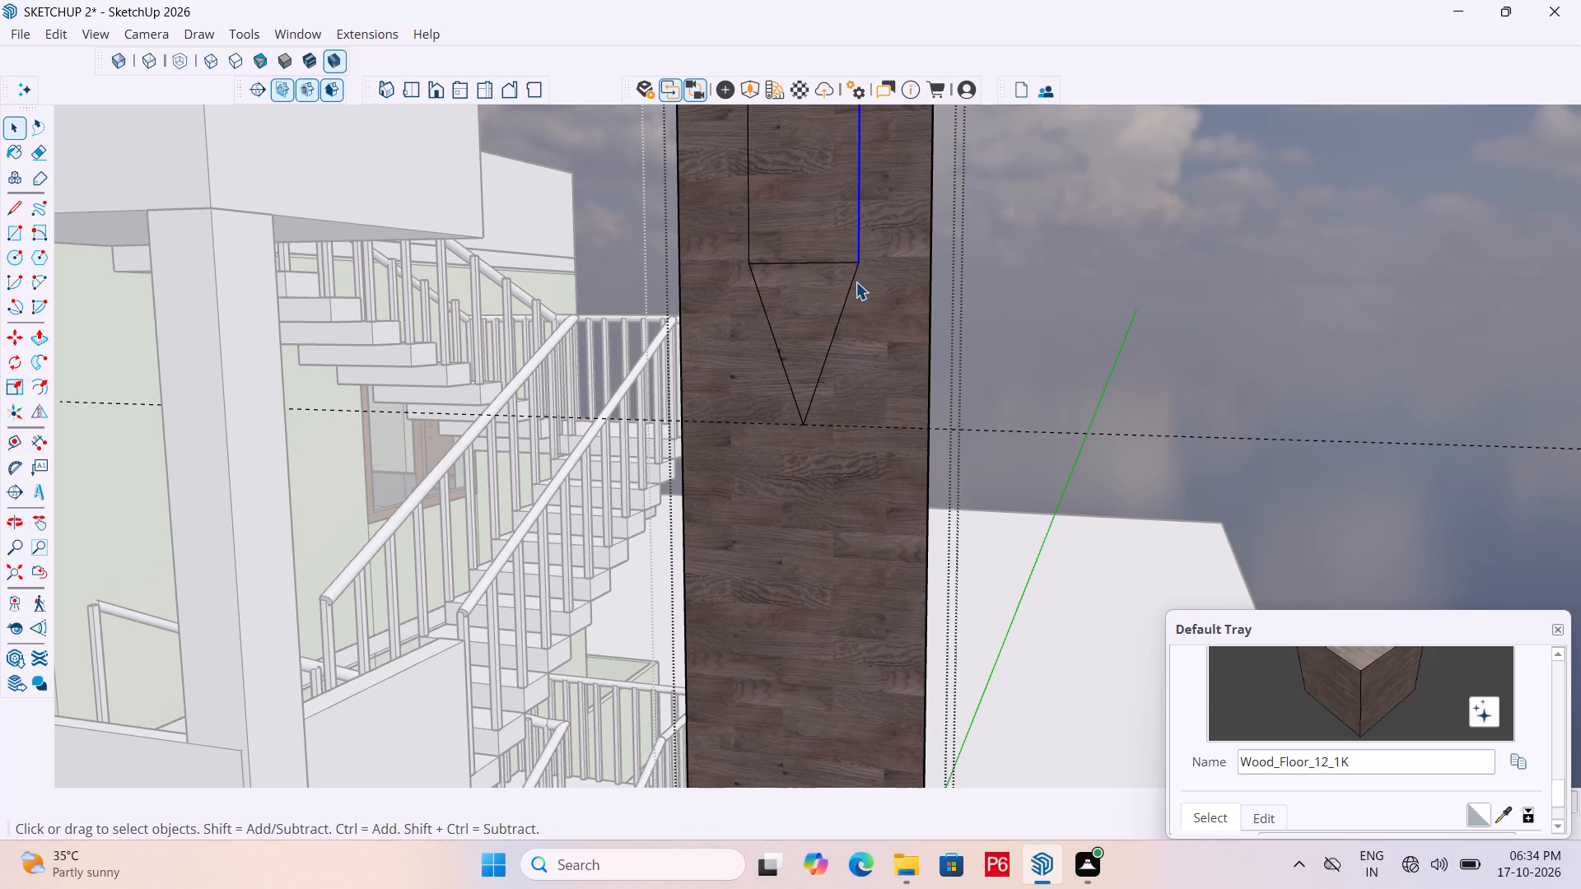
# Erase the horizontal line separating the upper rectangle from the triangular tip of the outline.
pyautogui.press('e')
pyautogui.moveTo(805, 251); pyautogui.dragTo(803, 279)
# Save the model and close the panel group's editing.
pyautogui.hotkey('ctrl', 's')
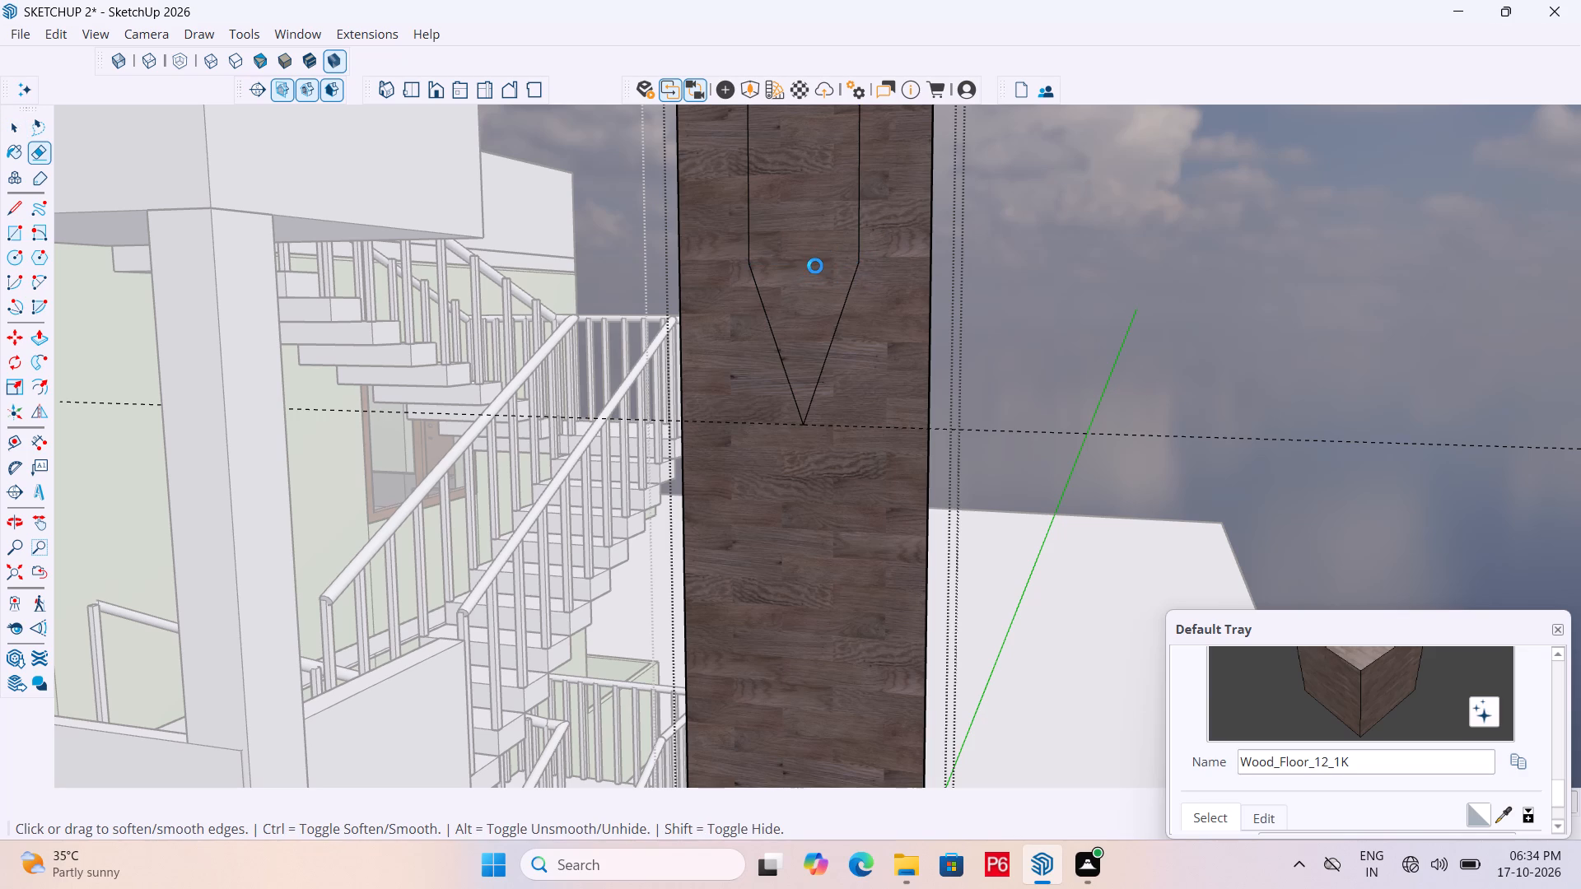
pyautogui.hotkey('ctrl', 's')
pyautogui.hotkey('ctrl', 's')
pyautogui.scroll(-9, 815, 266)
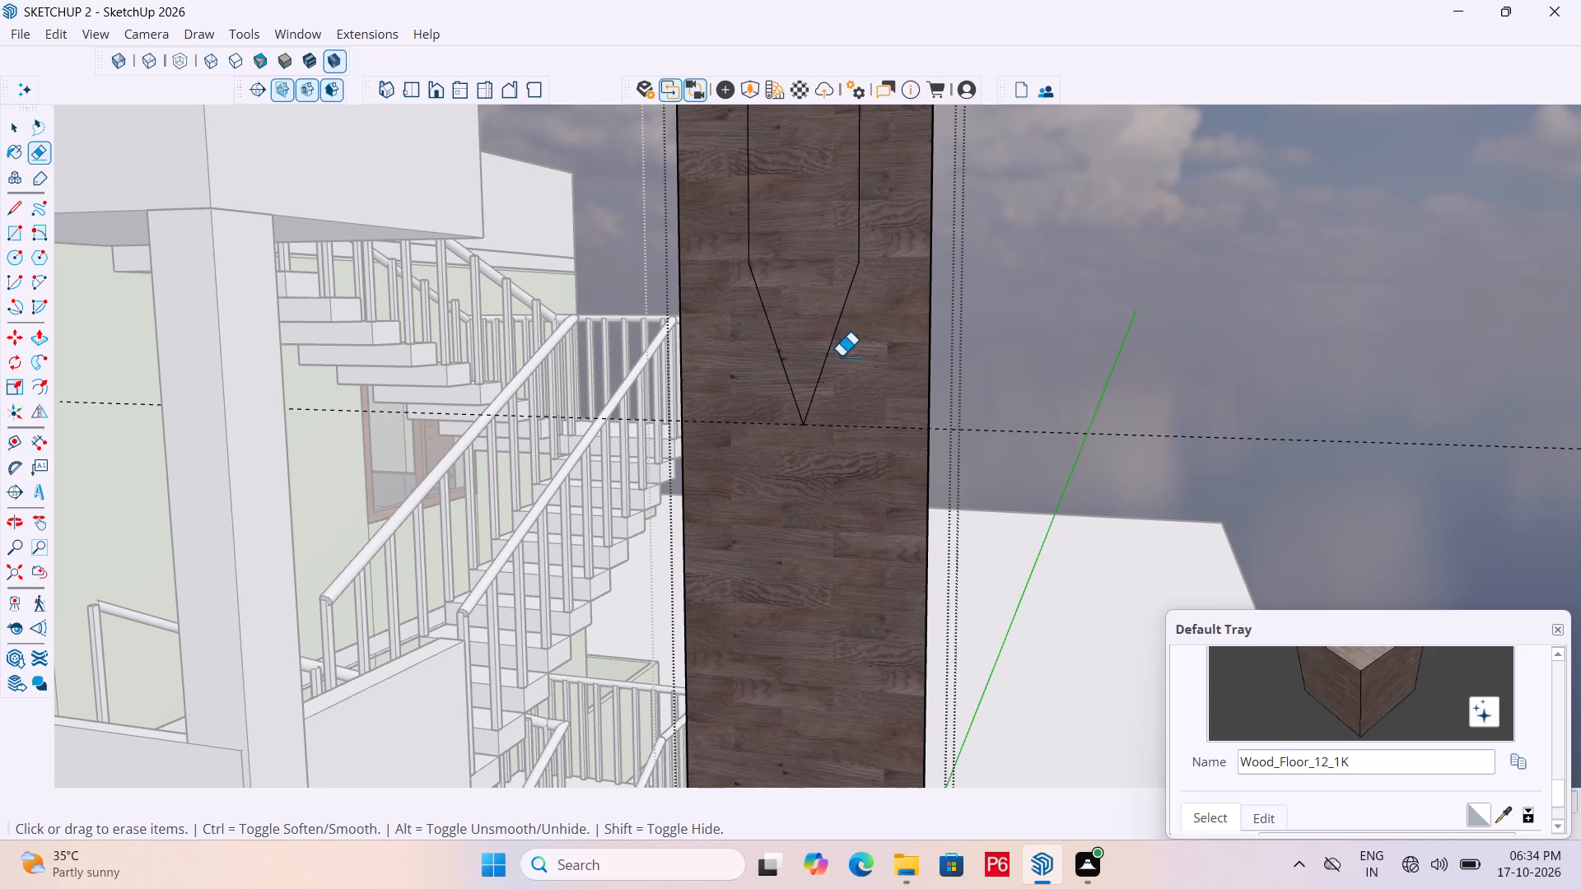
pyautogui.scroll(-4, 864, 378)
pyautogui.scroll(-5, 739, 311)
pyautogui.moveTo(831, 337); pyautogui.dragTo(851, 343, button='middle')
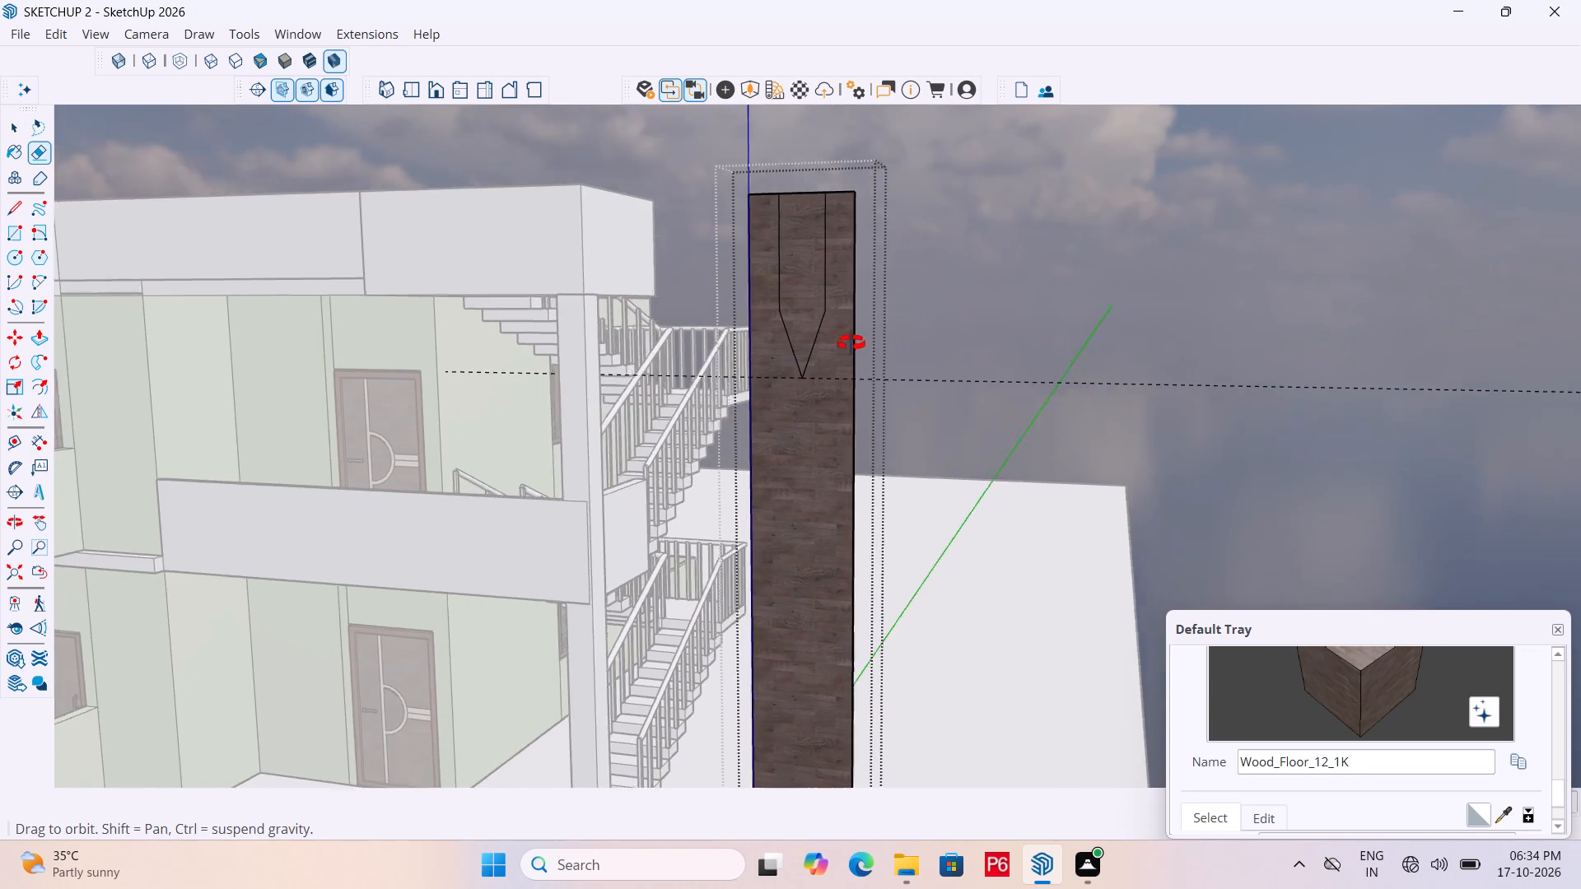
pyautogui.moveTo(851, 343); pyautogui.dragTo(867, 389, button='middle')
pyautogui.press('space')
pyautogui.click(1075, 297)
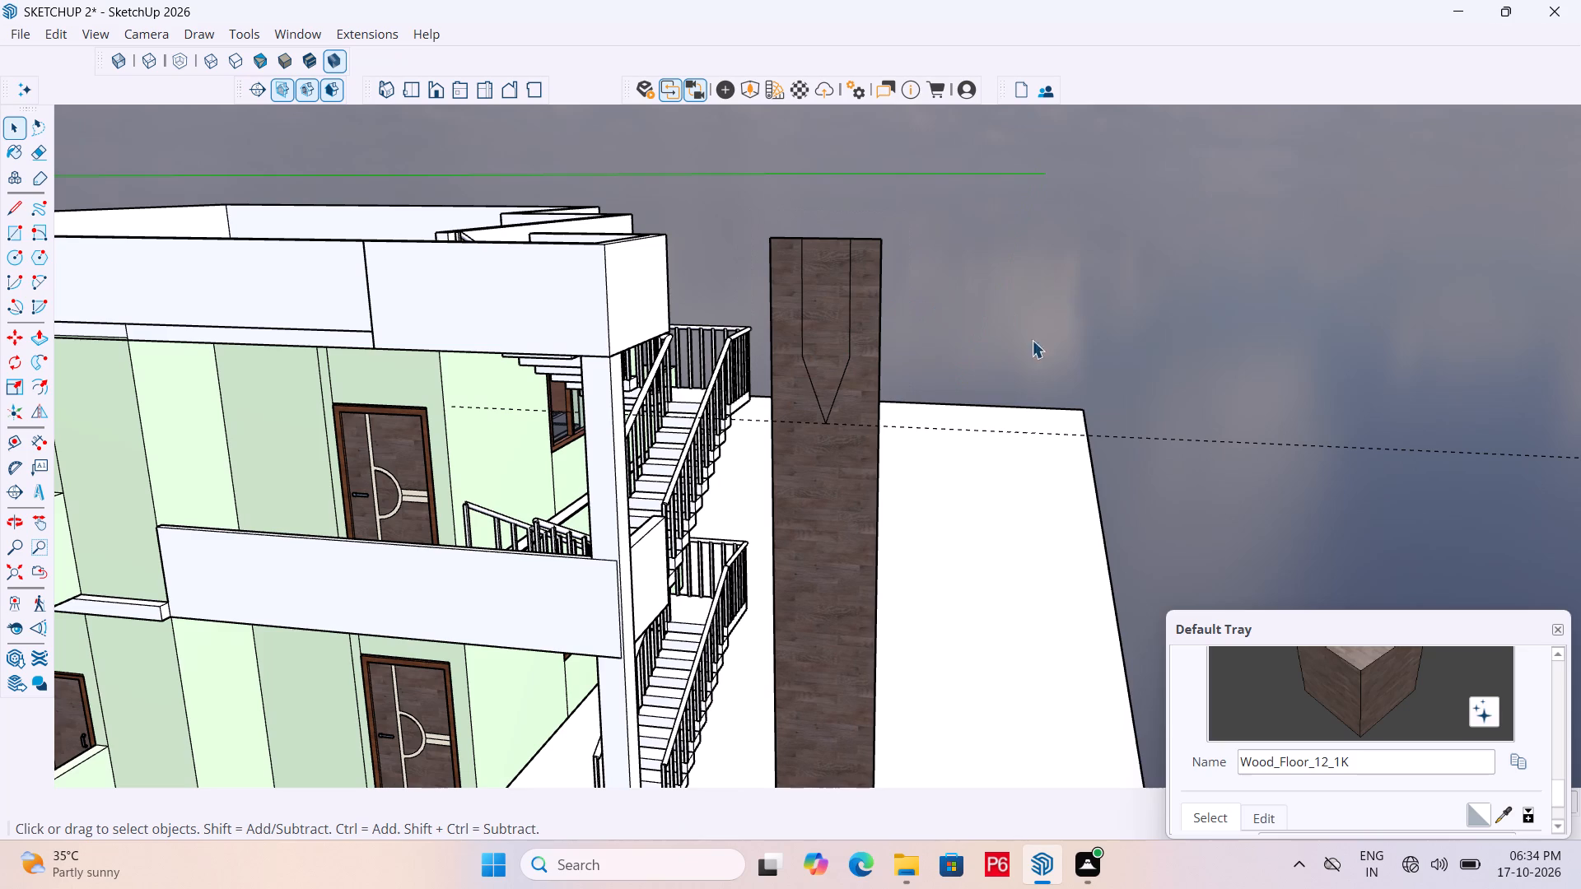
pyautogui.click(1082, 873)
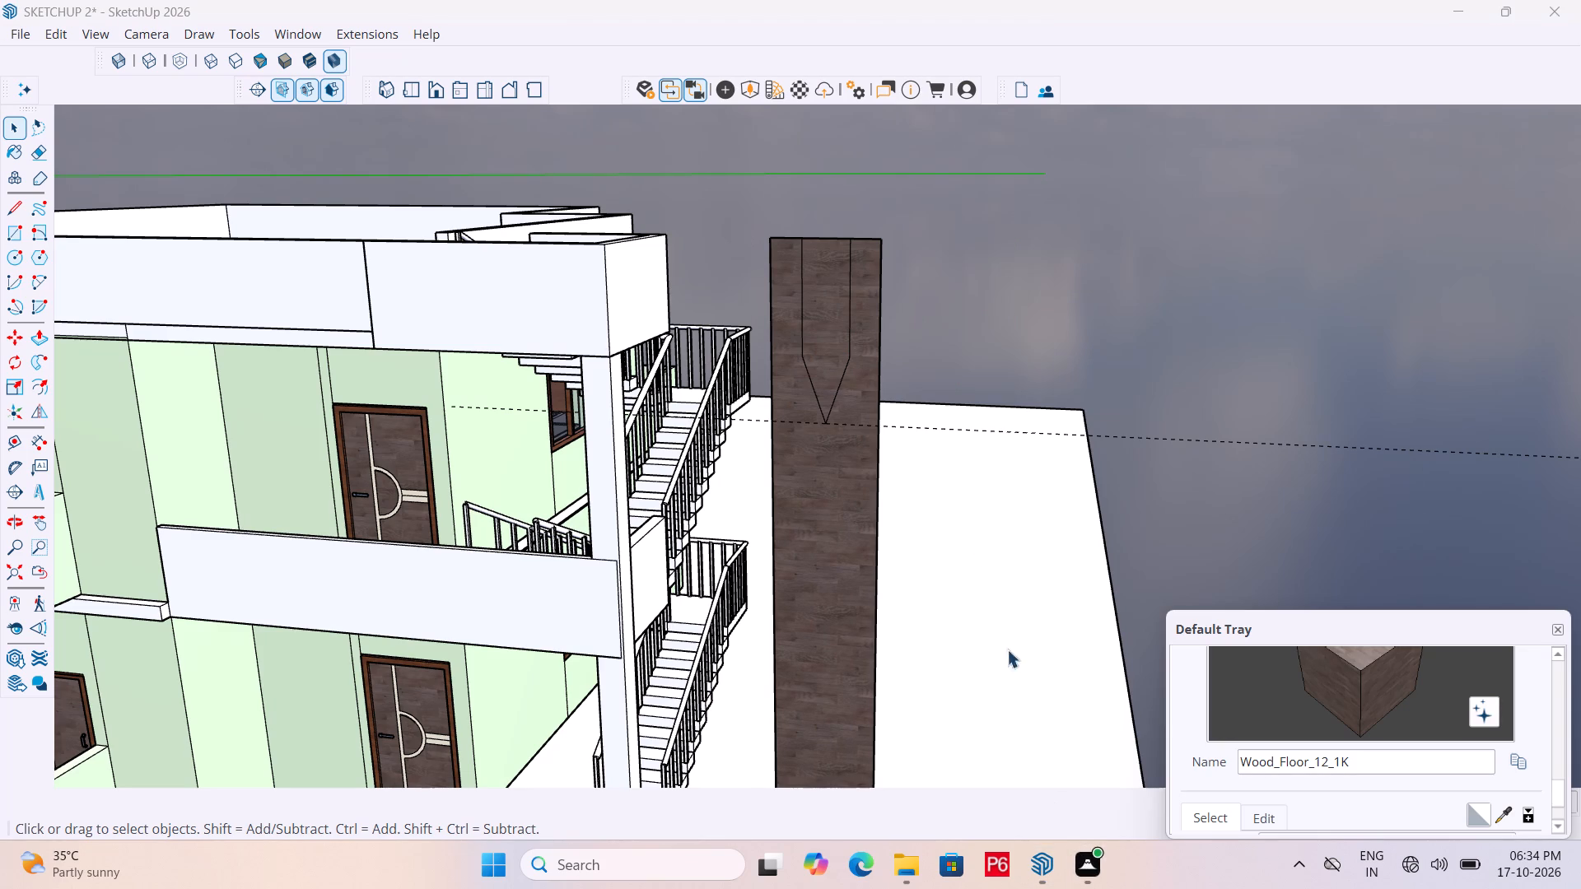
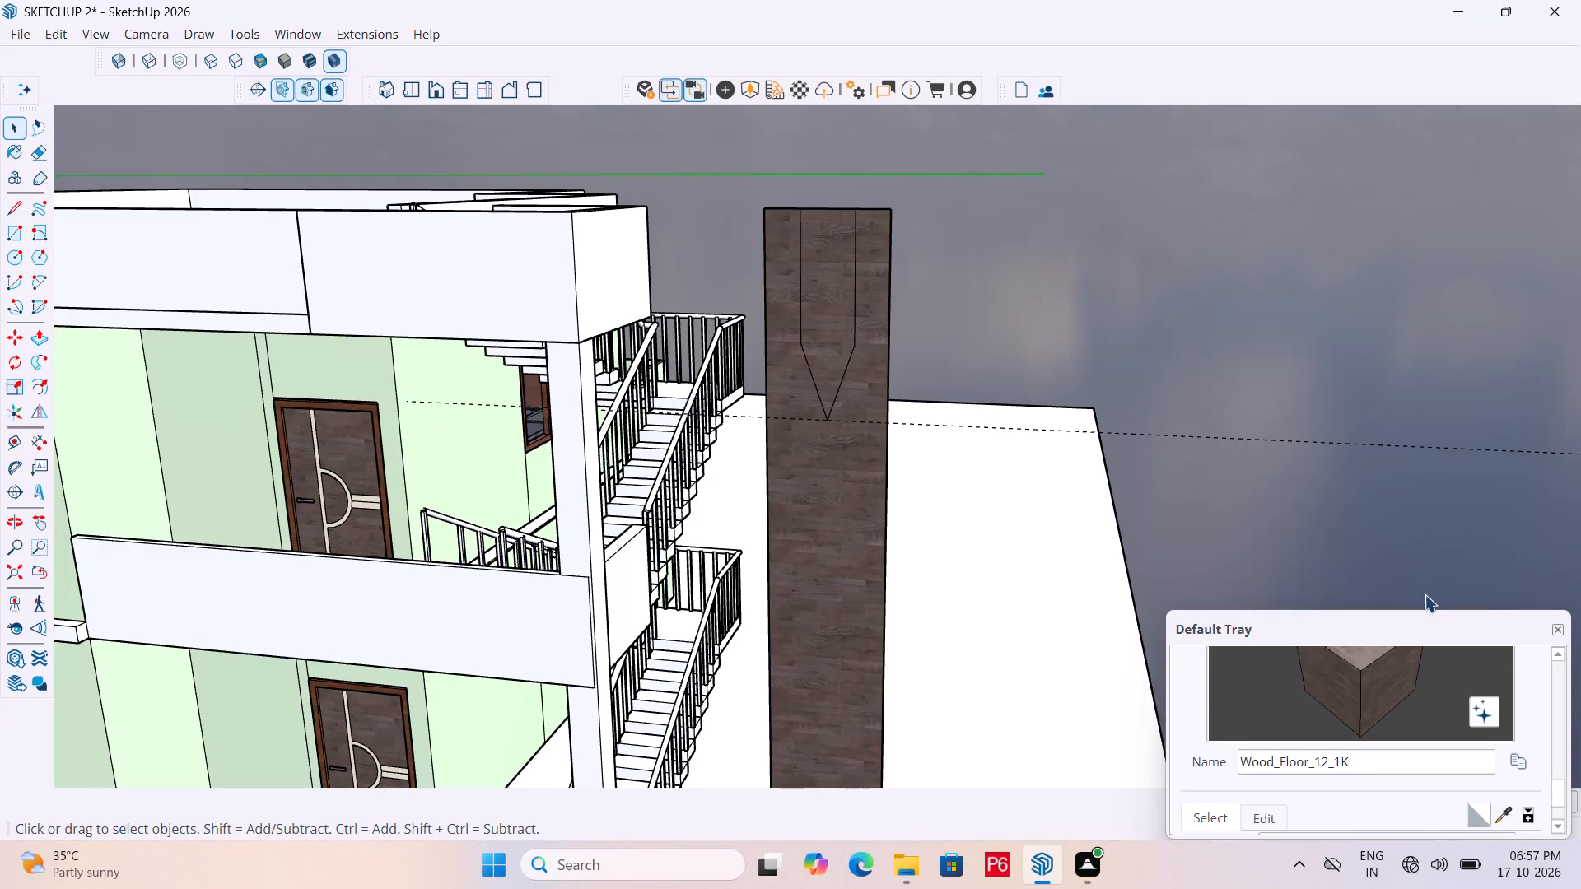
# Close the Default Tray and save the model.
pyautogui.click(1561, 630)
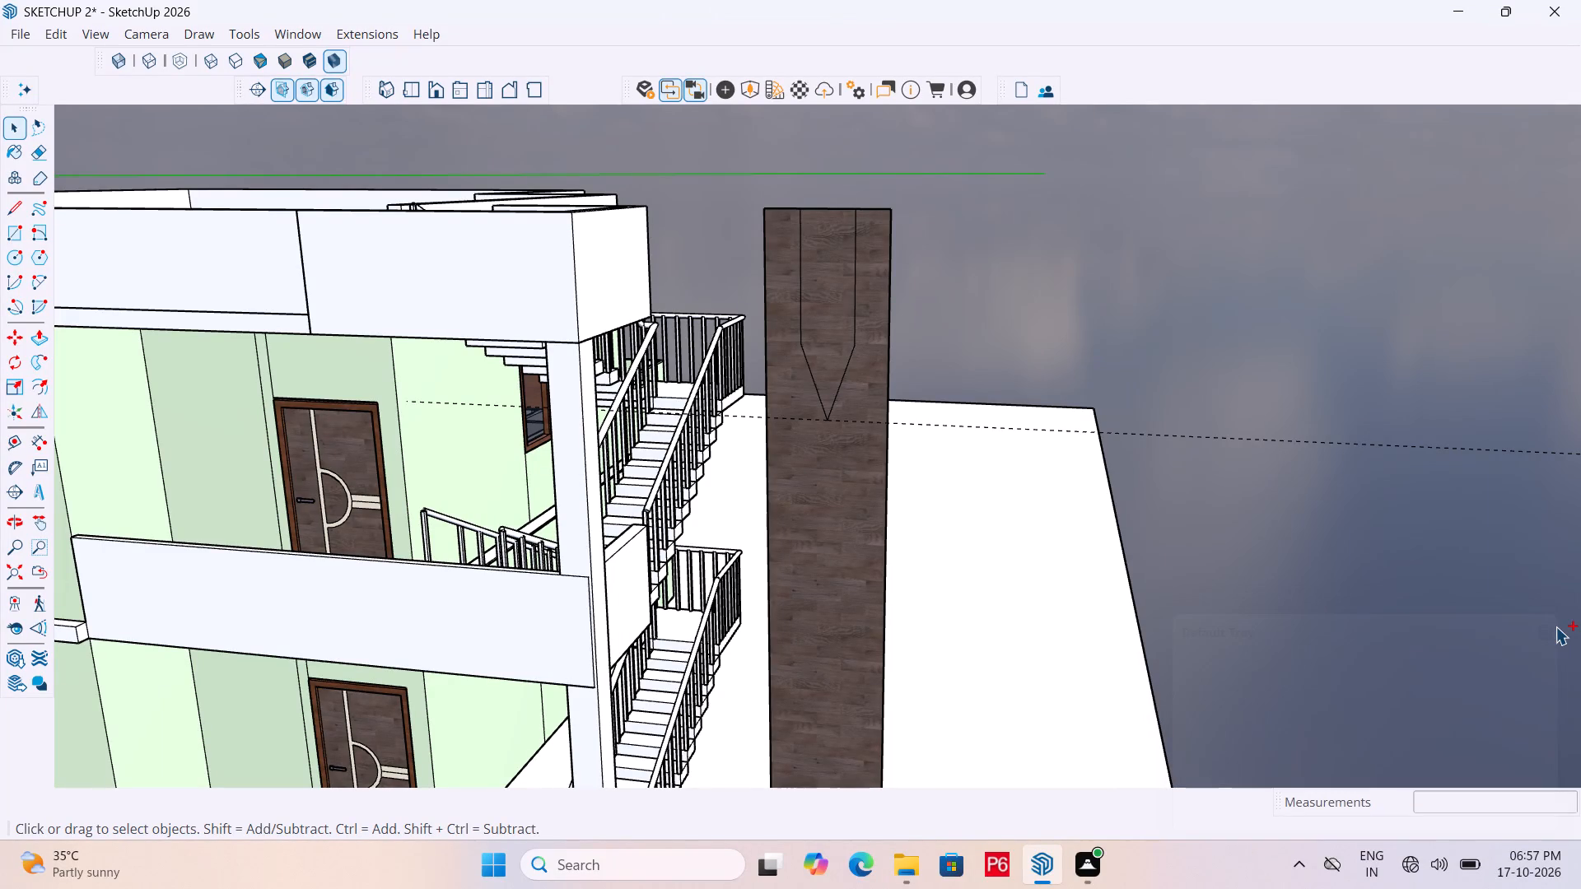
pyautogui.hotkey('ctrl', 's')
pyautogui.hotkey('ctrl', 's')
# Open the freestanding wood-textured facade panel's group for editing.
pyautogui.scroll(-7, 1274, 257)
pyautogui.press('space')
pyautogui.scroll(4, 1023, 413)
pyautogui.scroll(-4, 921, 306)
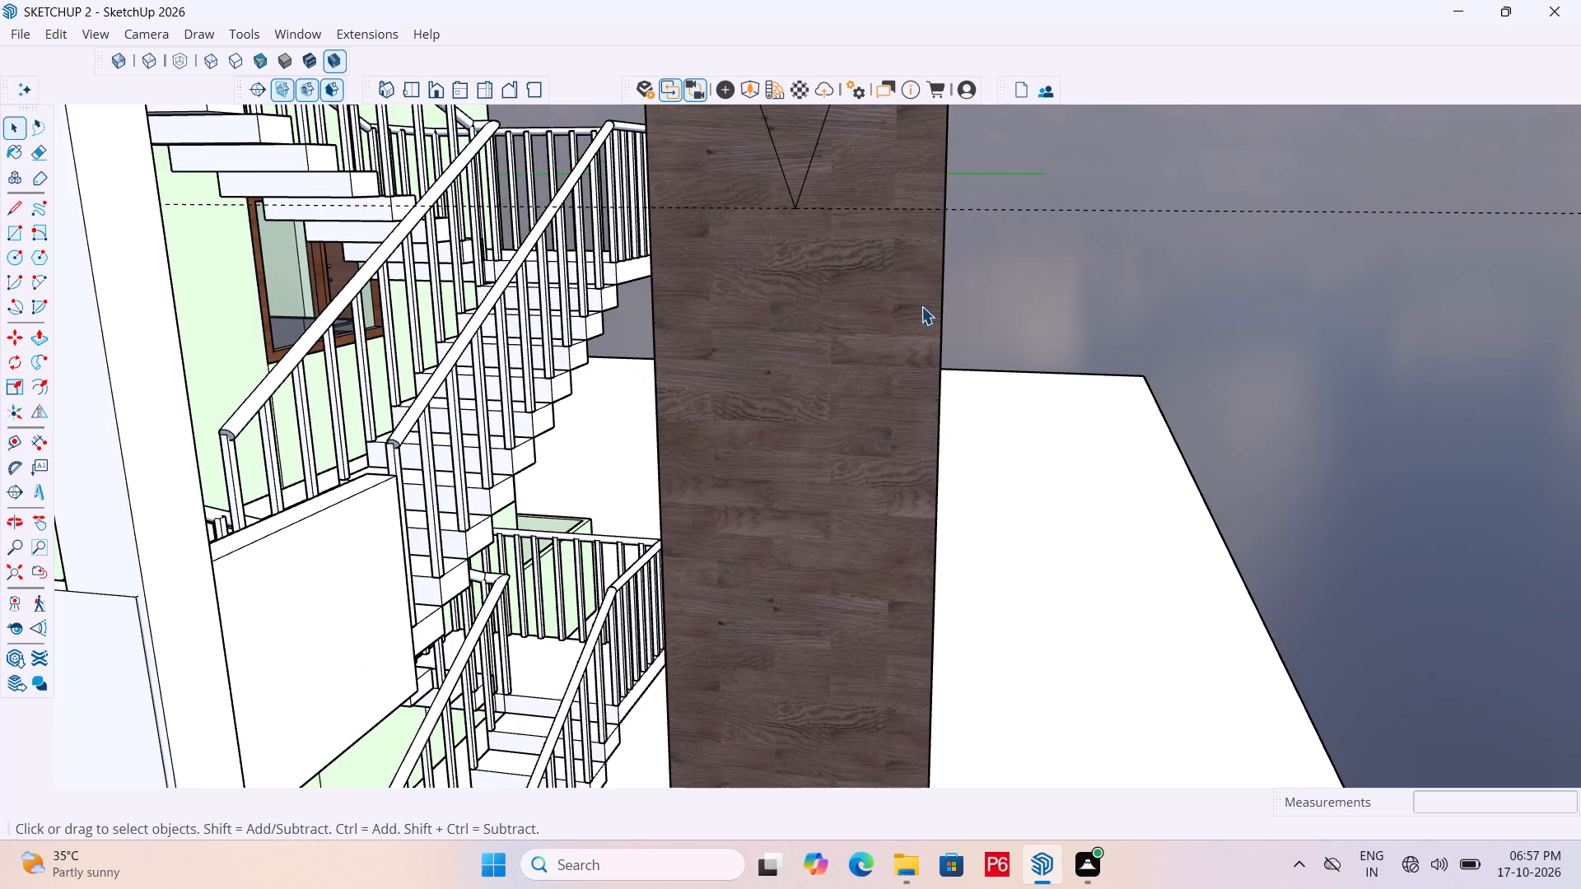
pyautogui.scroll(-9, 861, 244)
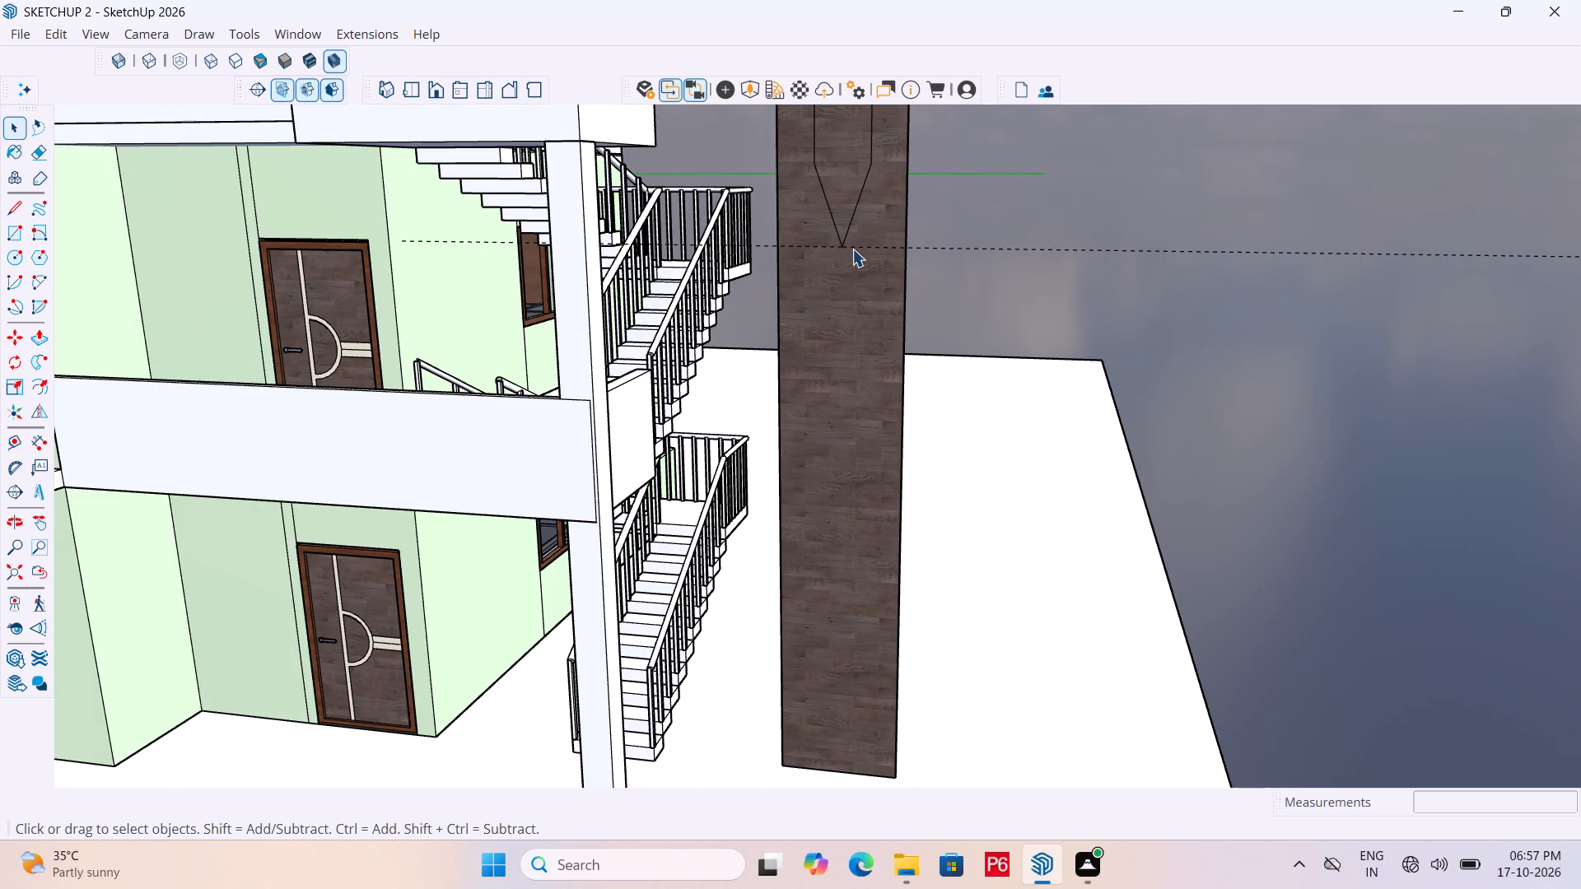
pyautogui.click(852, 249)
pyautogui.click(1023, 165)
pyautogui.tripleClick(853, 263)
pyautogui.click(1005, 223)
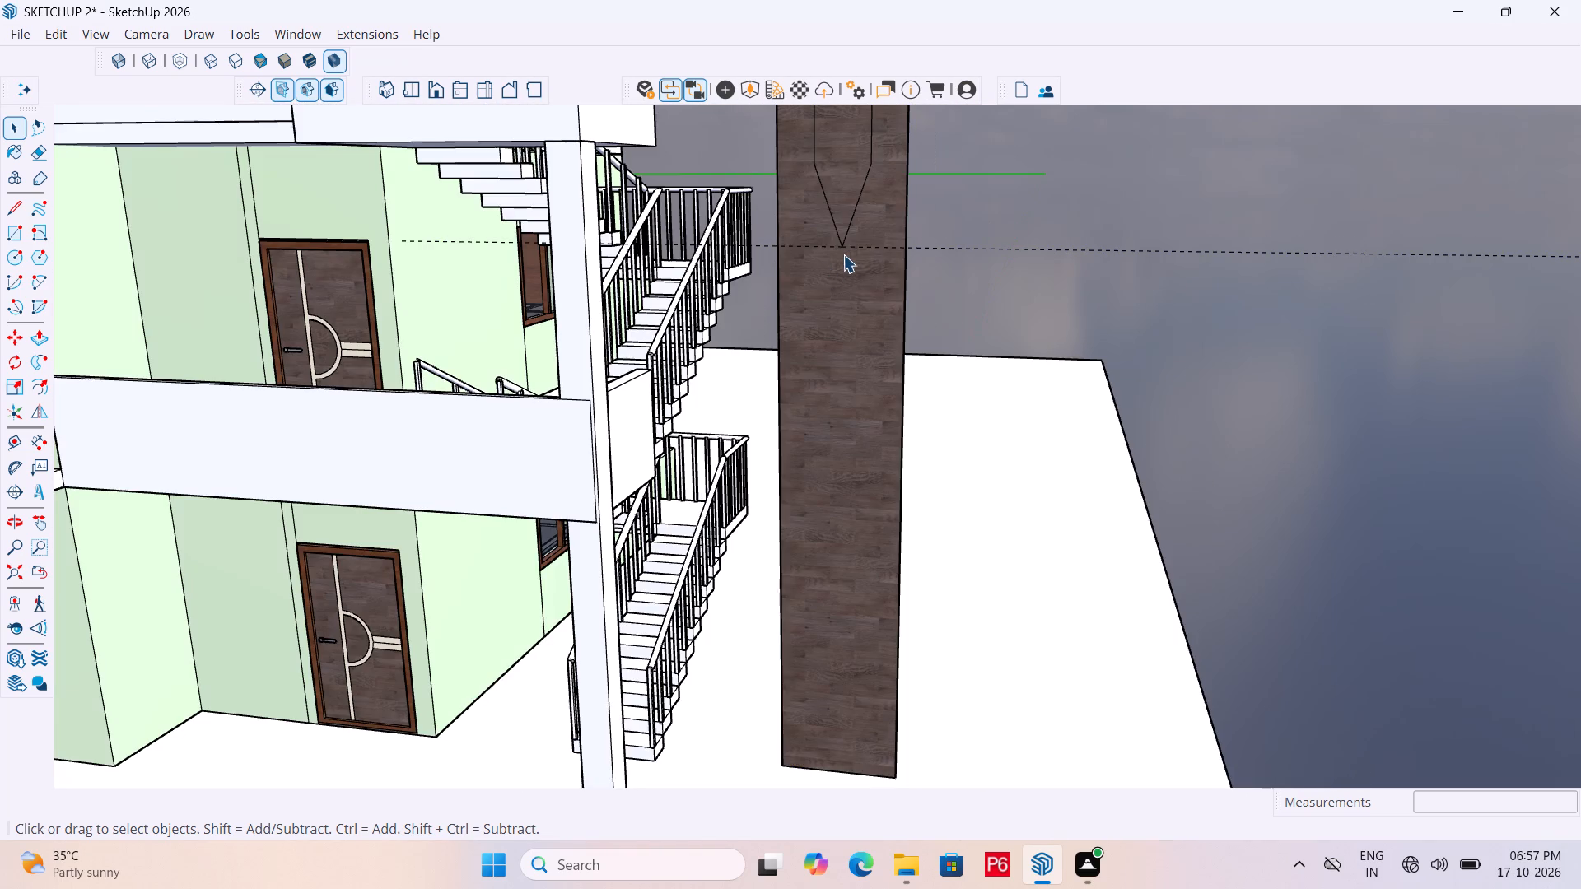
pyautogui.doubleClick(854, 252)
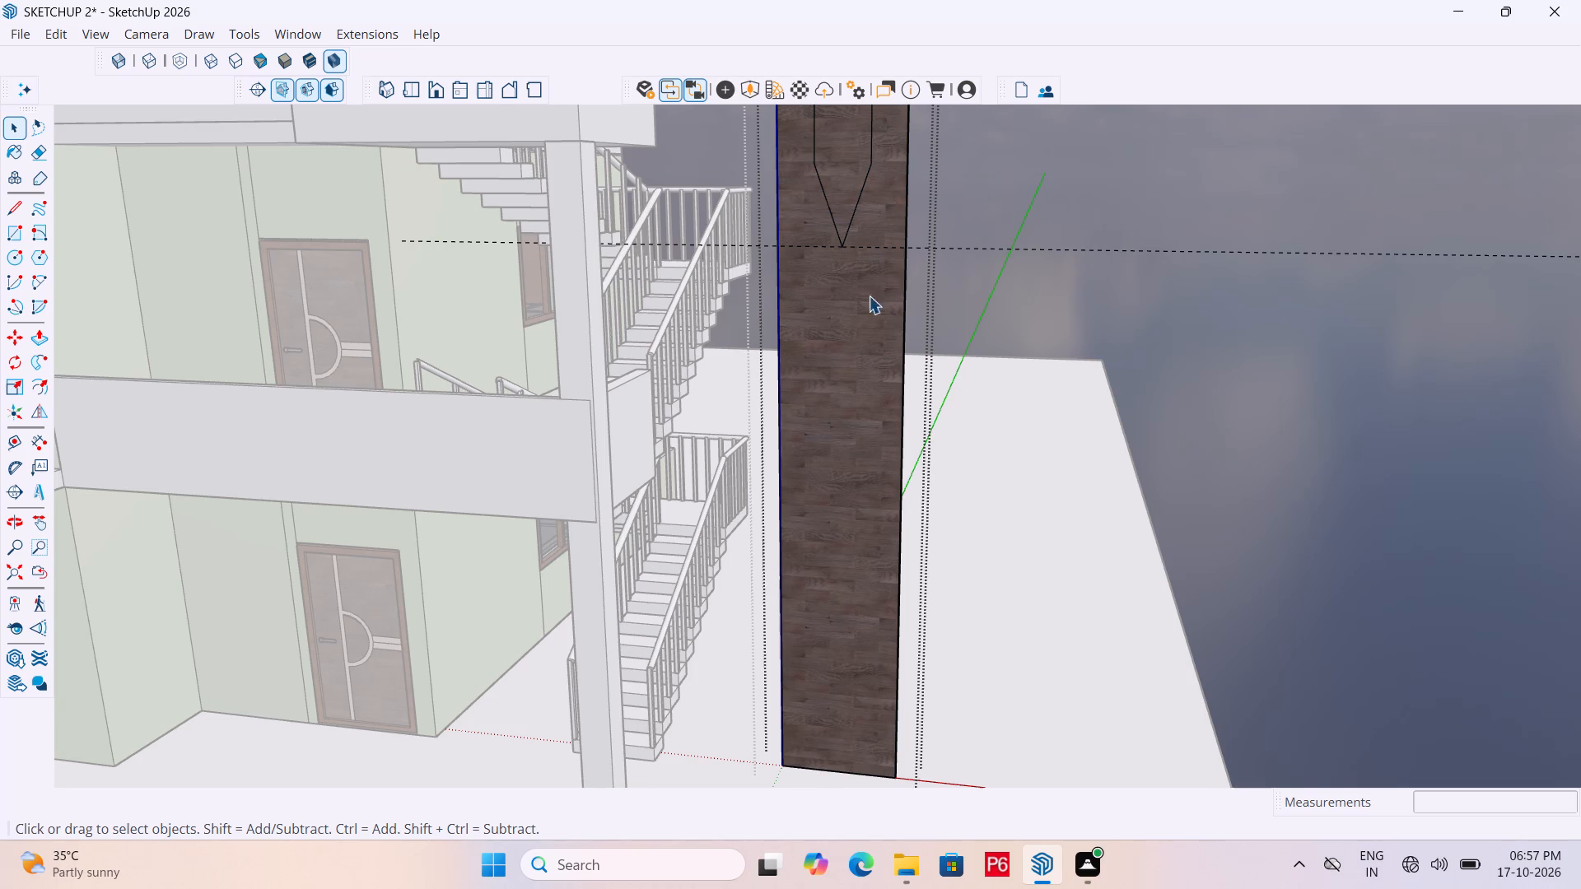
# Copy the pointed outline's two vertical and two slanted lines straight down the panel face, using its tip as the base point.
pyautogui.scroll(-1, 885, 336)
pyautogui.press('space')
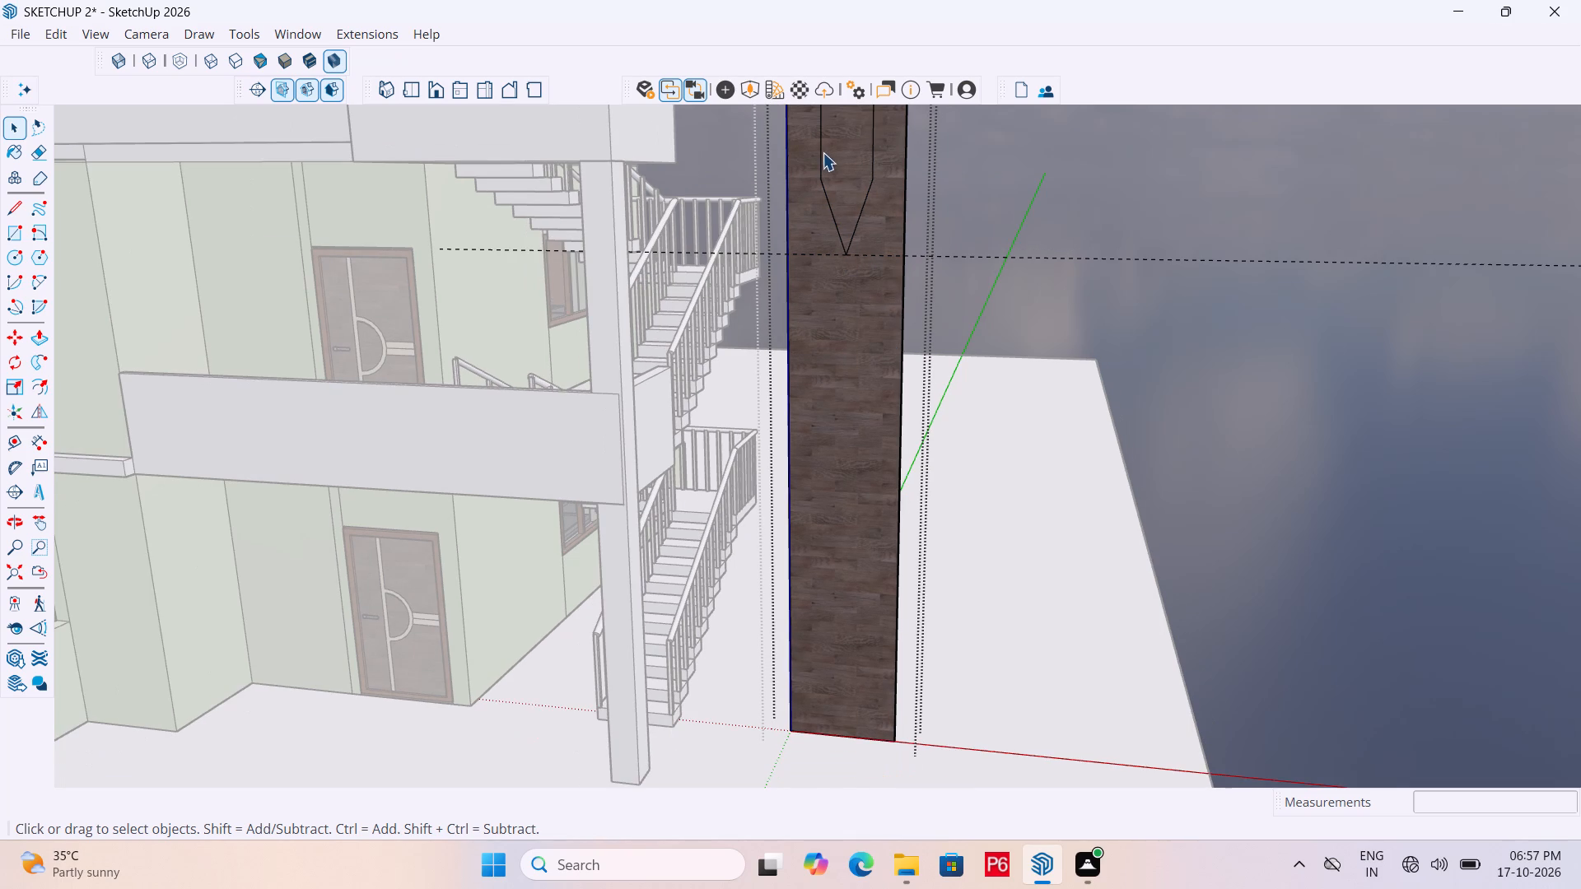
pyautogui.click(819, 160)
pyautogui.press('space')
pyautogui.click(832, 218)
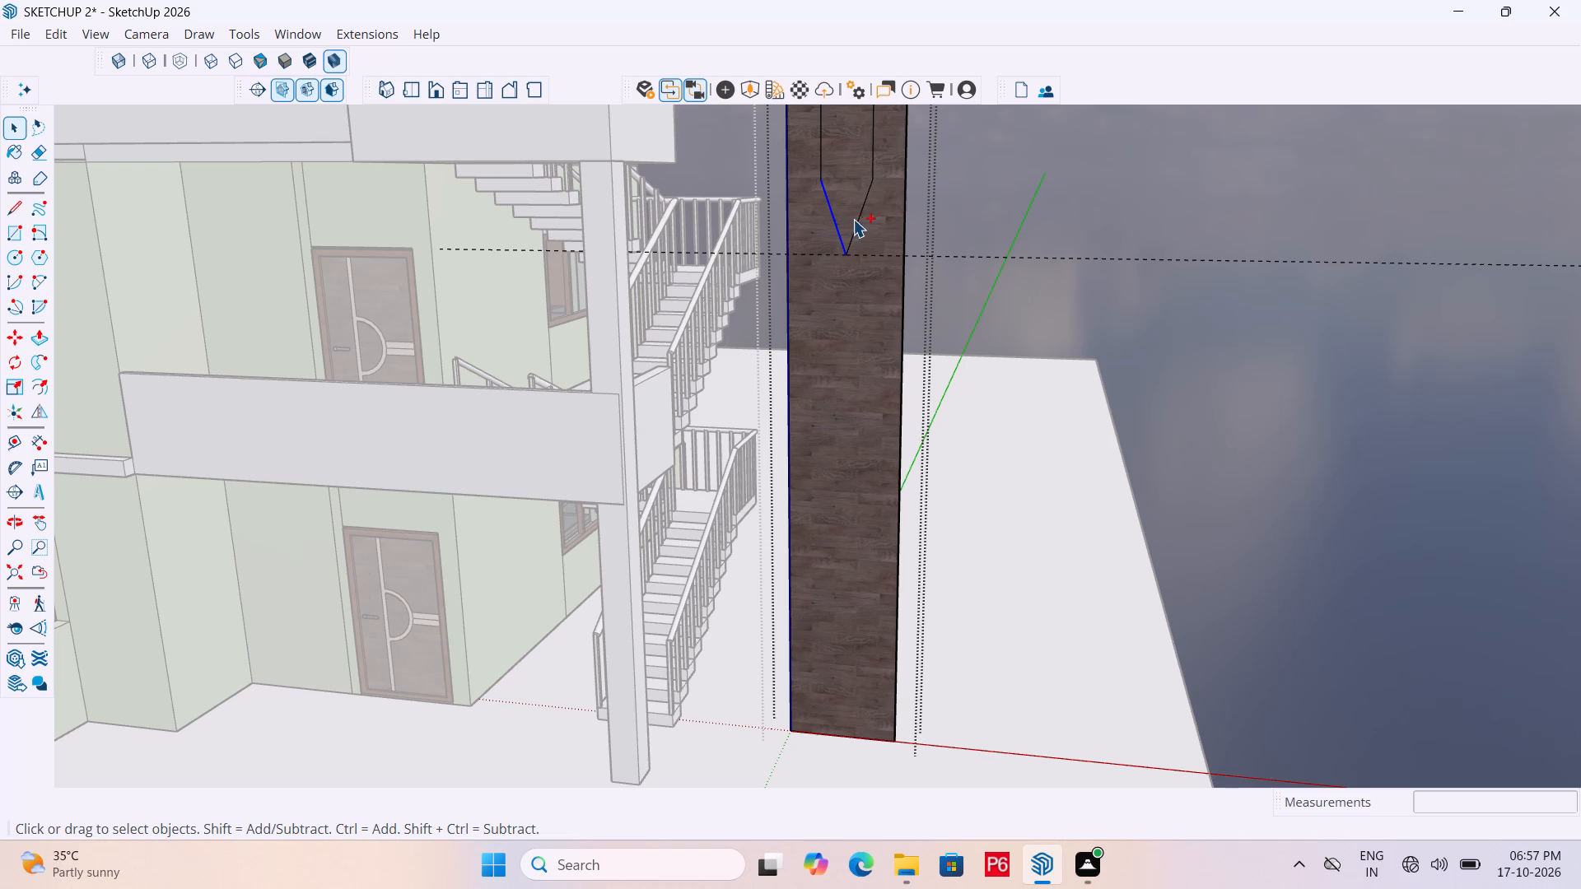
pyautogui.keyDown('ctrl'); pyautogui.click(859, 221); pyautogui.keyUp('ctrl')
pyautogui.keyDown('ctrl'); pyautogui.click(874, 161); pyautogui.keyUp('ctrl')
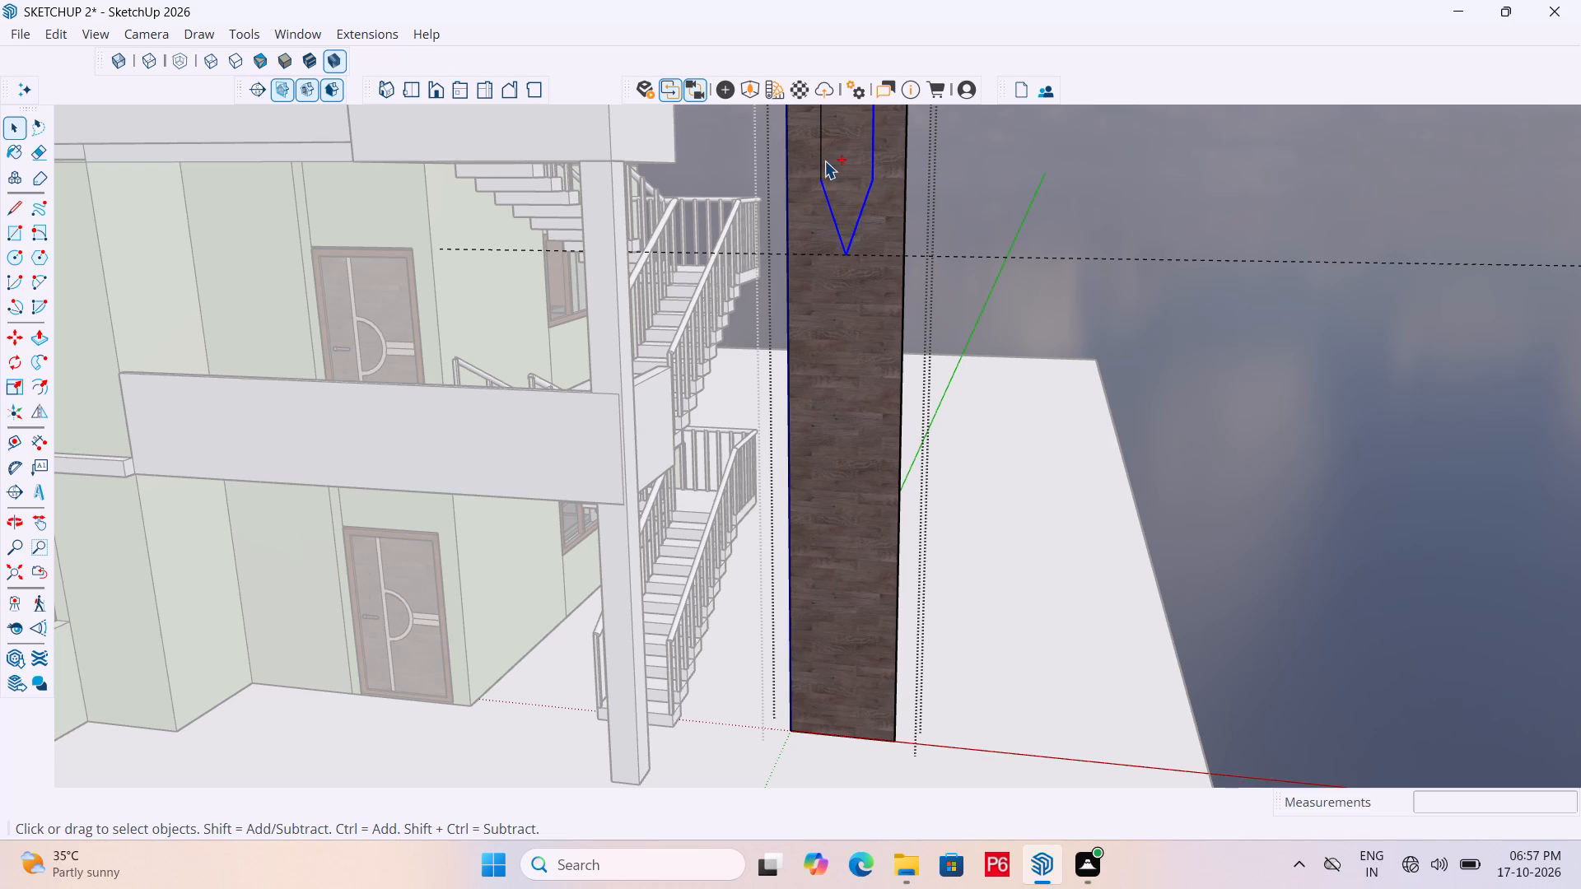
pyautogui.keyDown('ctrl'); pyautogui.click(823, 161); pyautogui.keyUp('ctrl')
pyautogui.press('m')
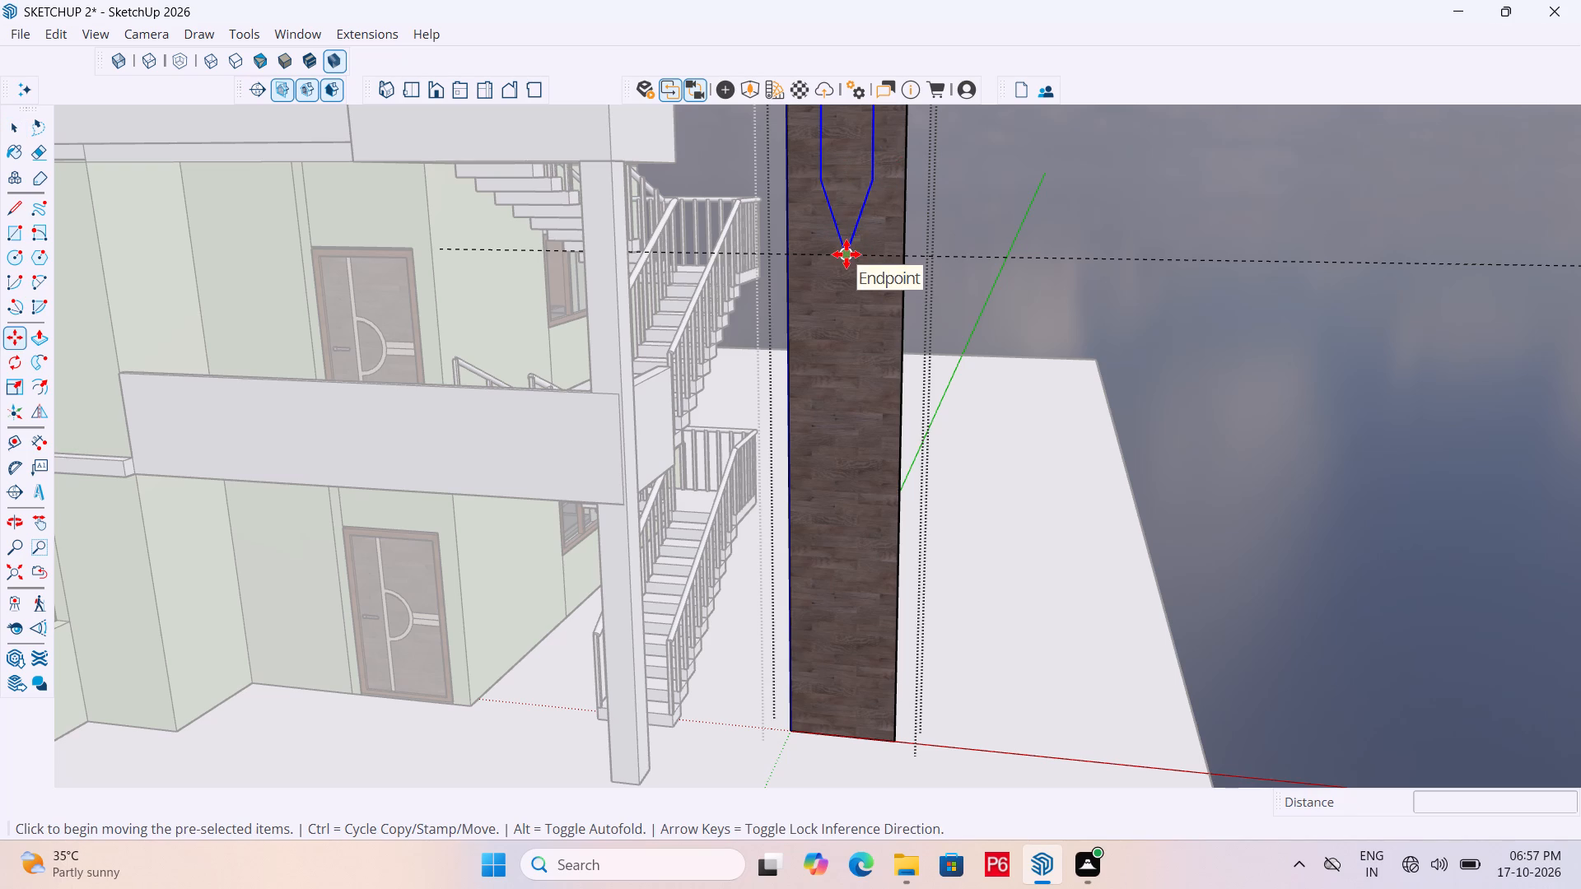
pyautogui.click(846, 254)
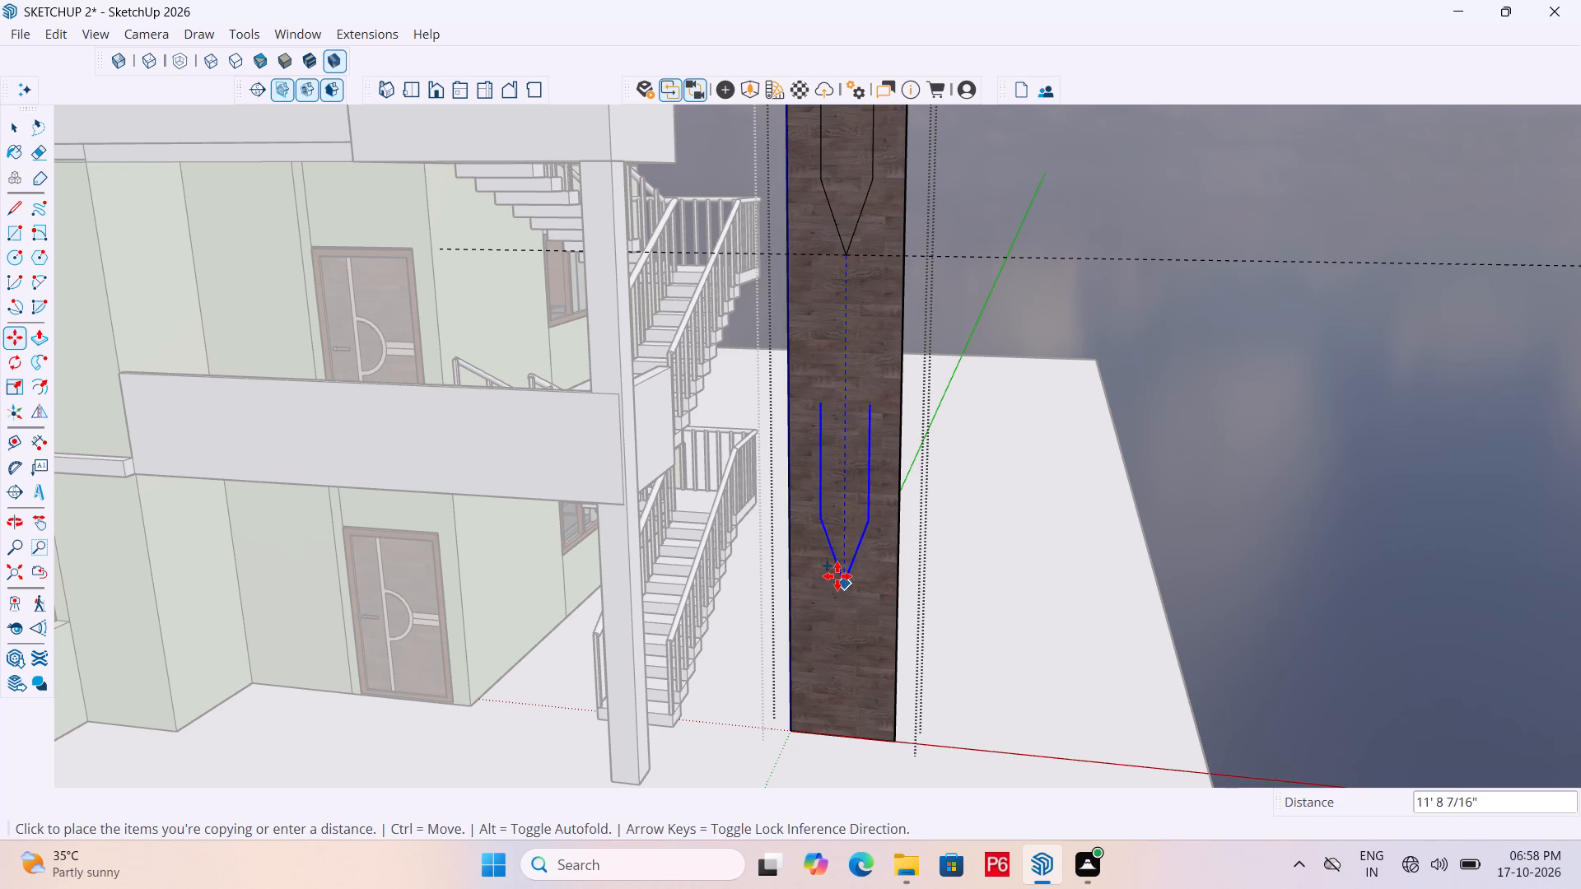
pyautogui.click(834, 538)
pyautogui.press('space')
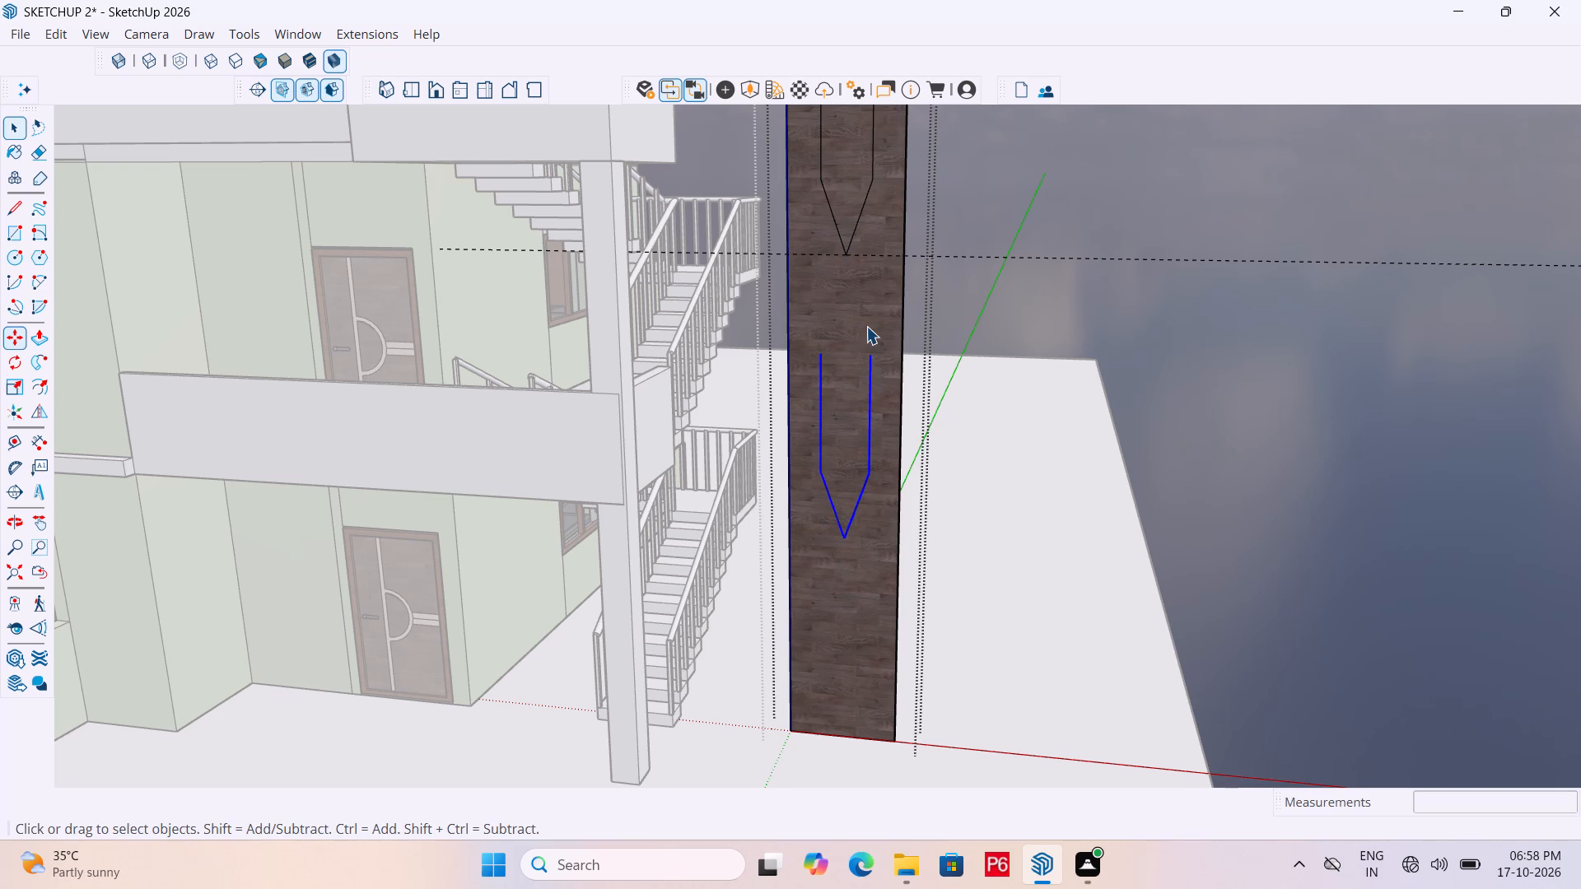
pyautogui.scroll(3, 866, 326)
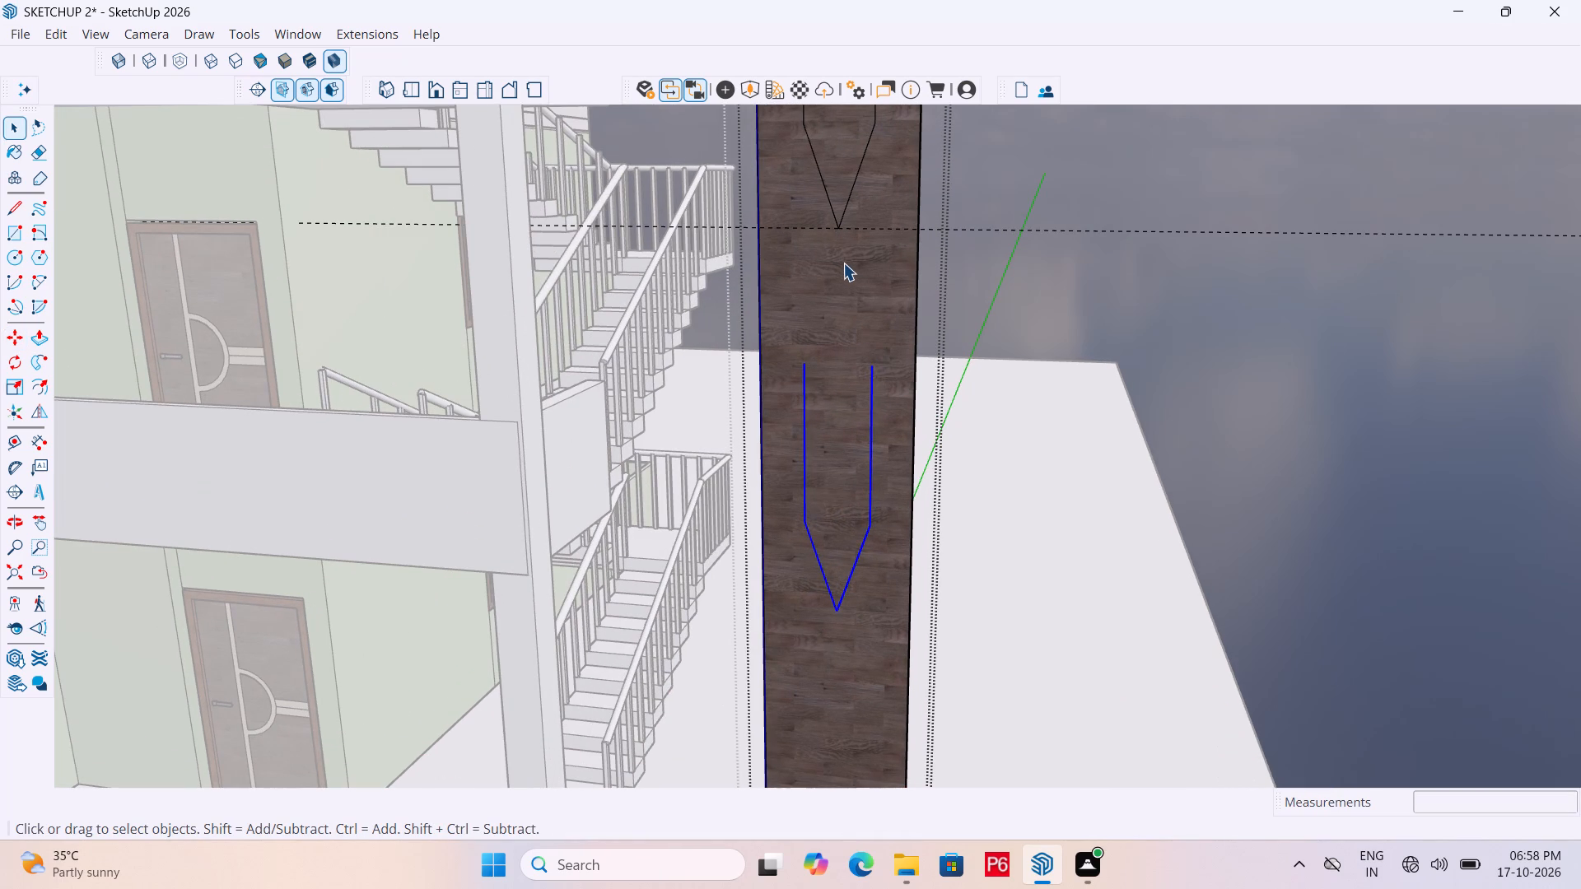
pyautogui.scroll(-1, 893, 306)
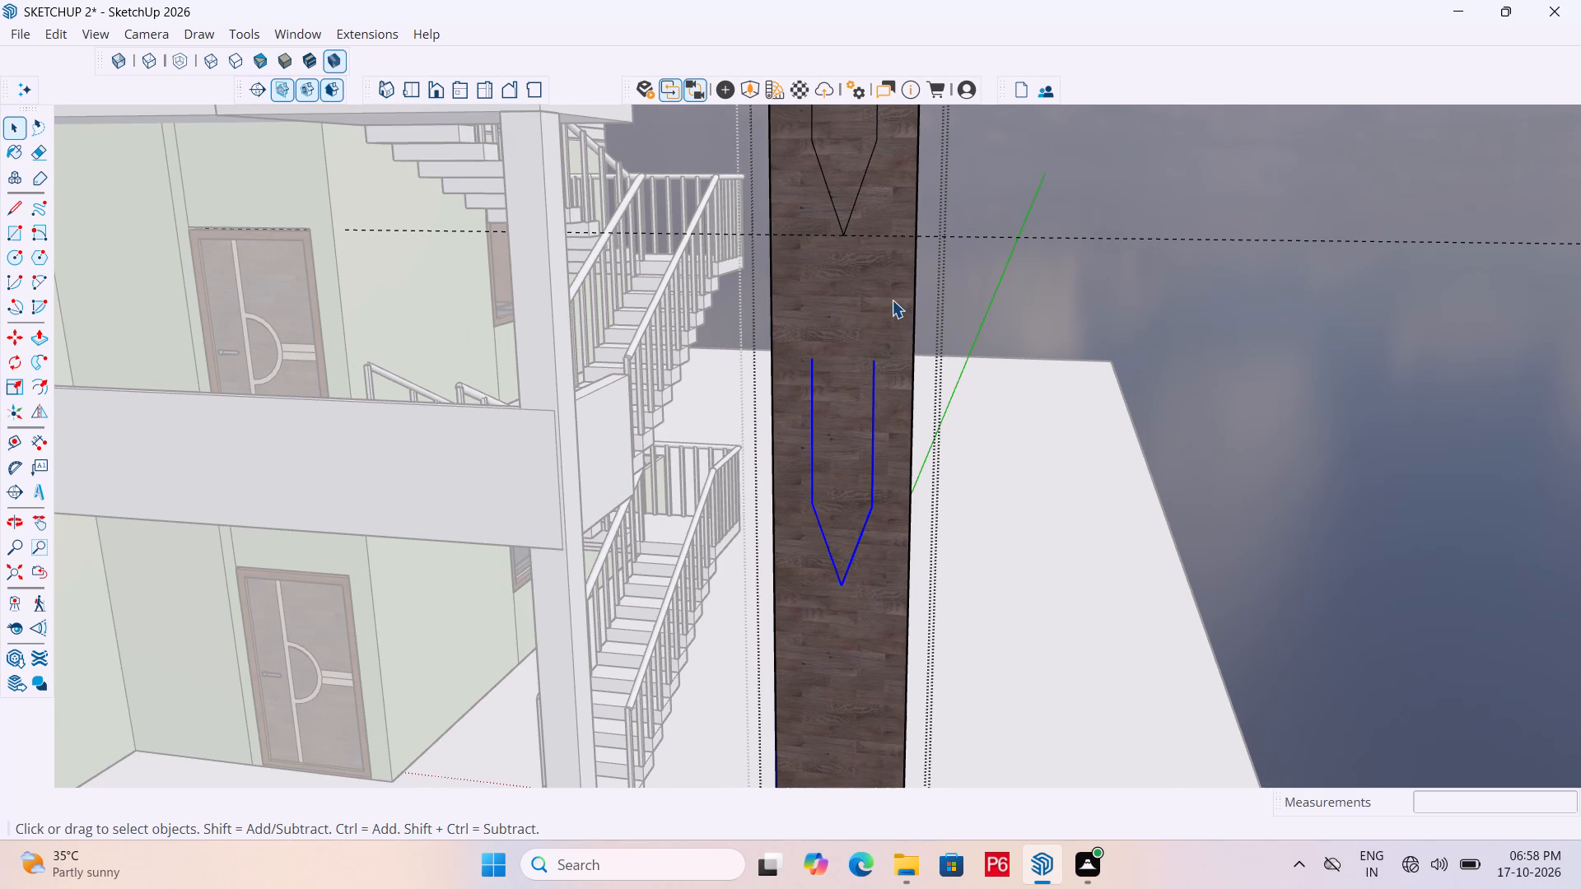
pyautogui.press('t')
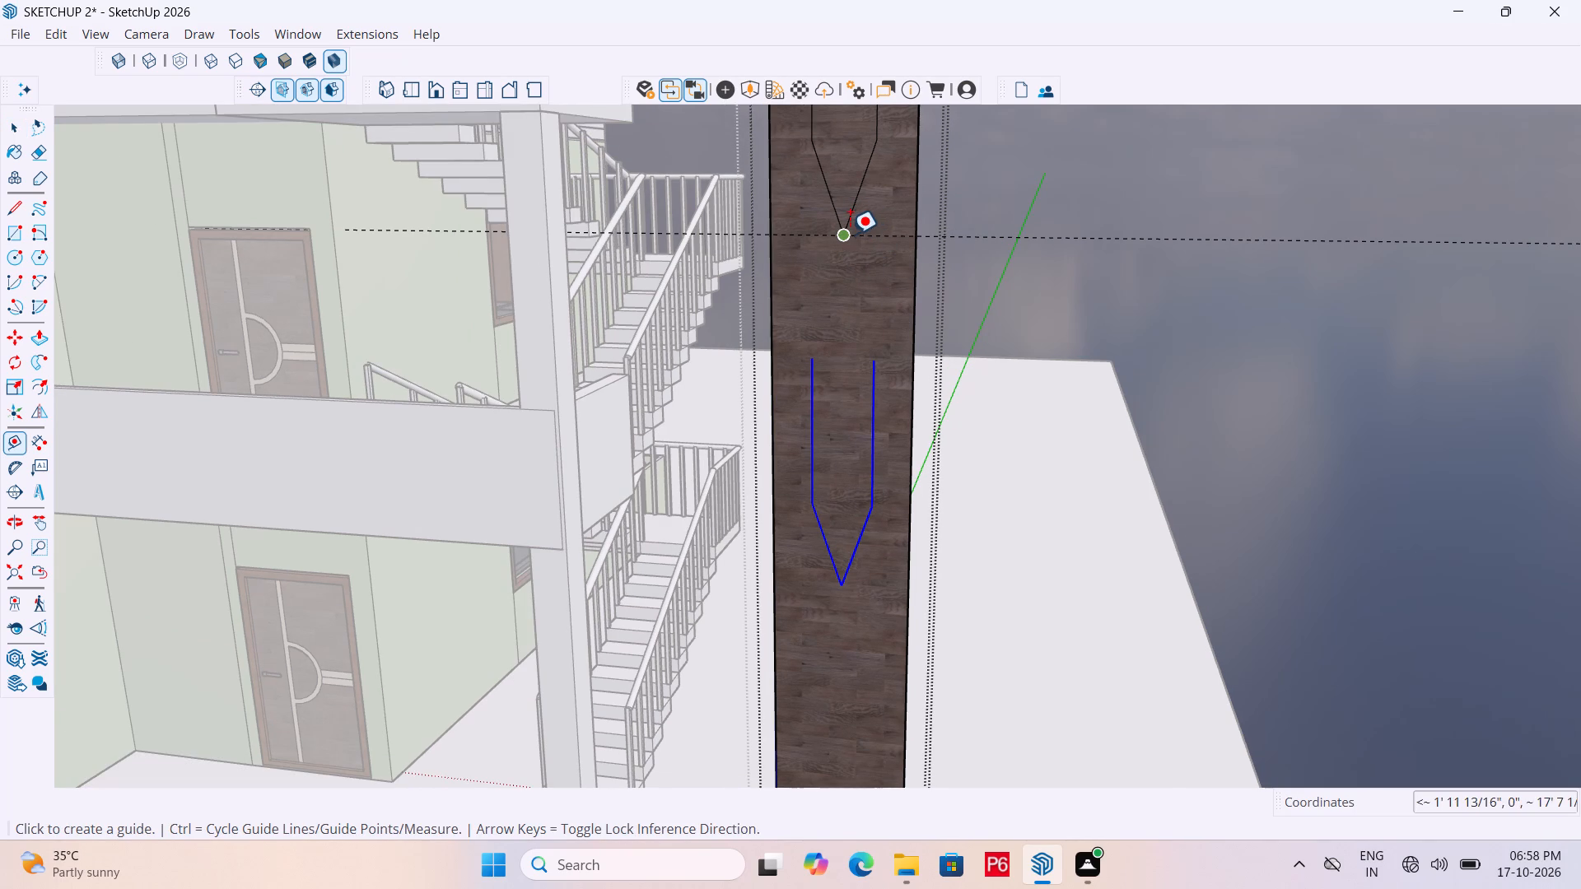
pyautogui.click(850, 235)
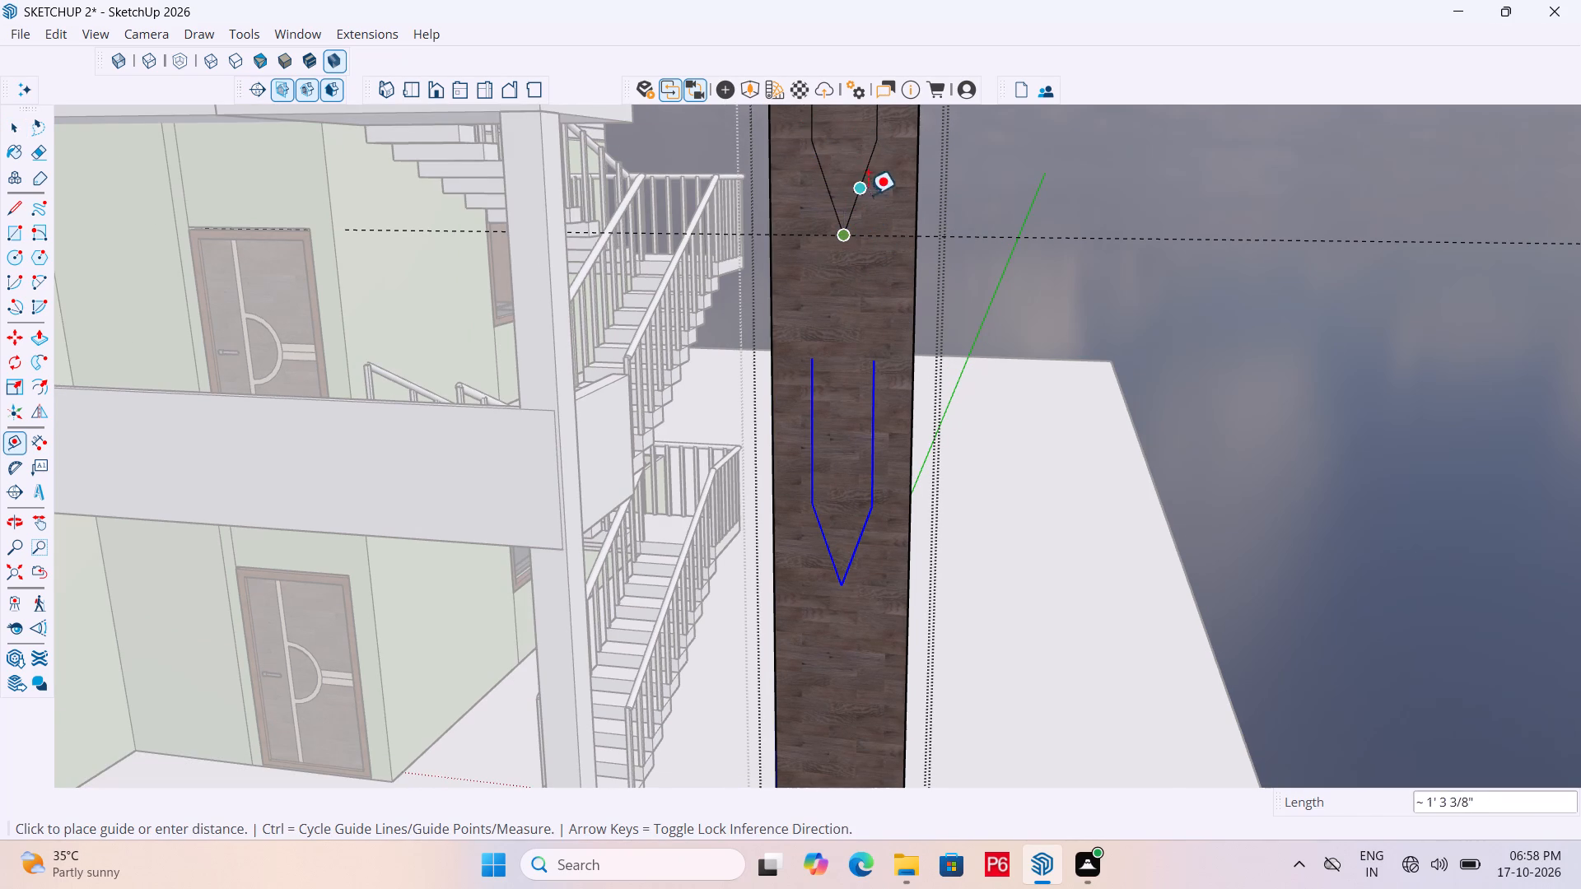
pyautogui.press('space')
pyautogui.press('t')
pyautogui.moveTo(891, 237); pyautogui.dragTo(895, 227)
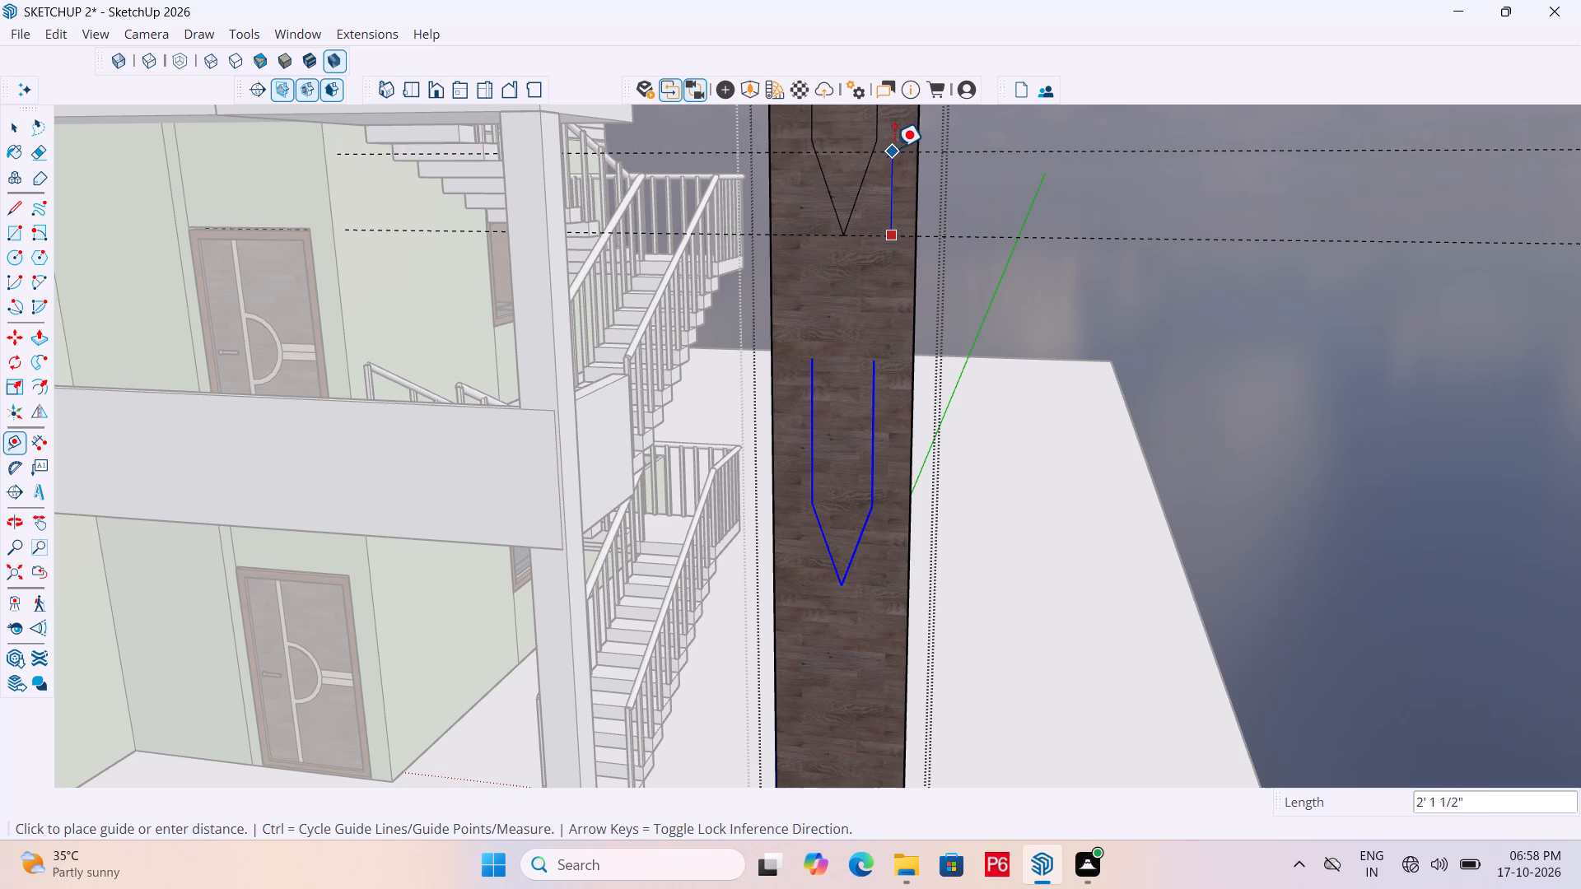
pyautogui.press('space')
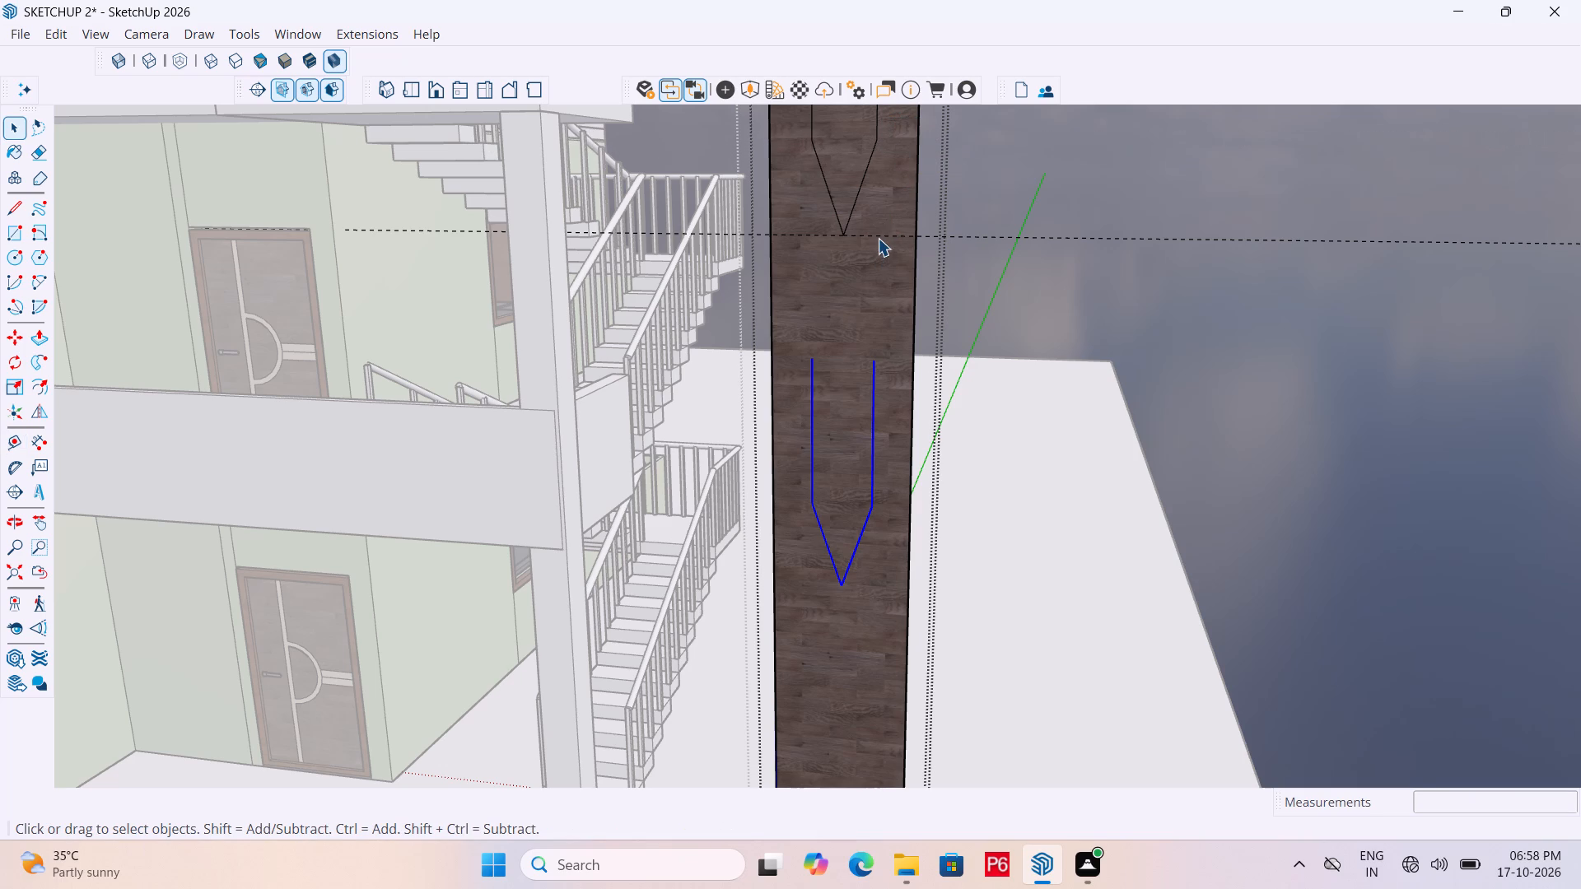
# Place a horizontal guide on the panel face 2' below the guide at the upper outline's tip.
pyautogui.press('t')
pyautogui.click(882, 233)
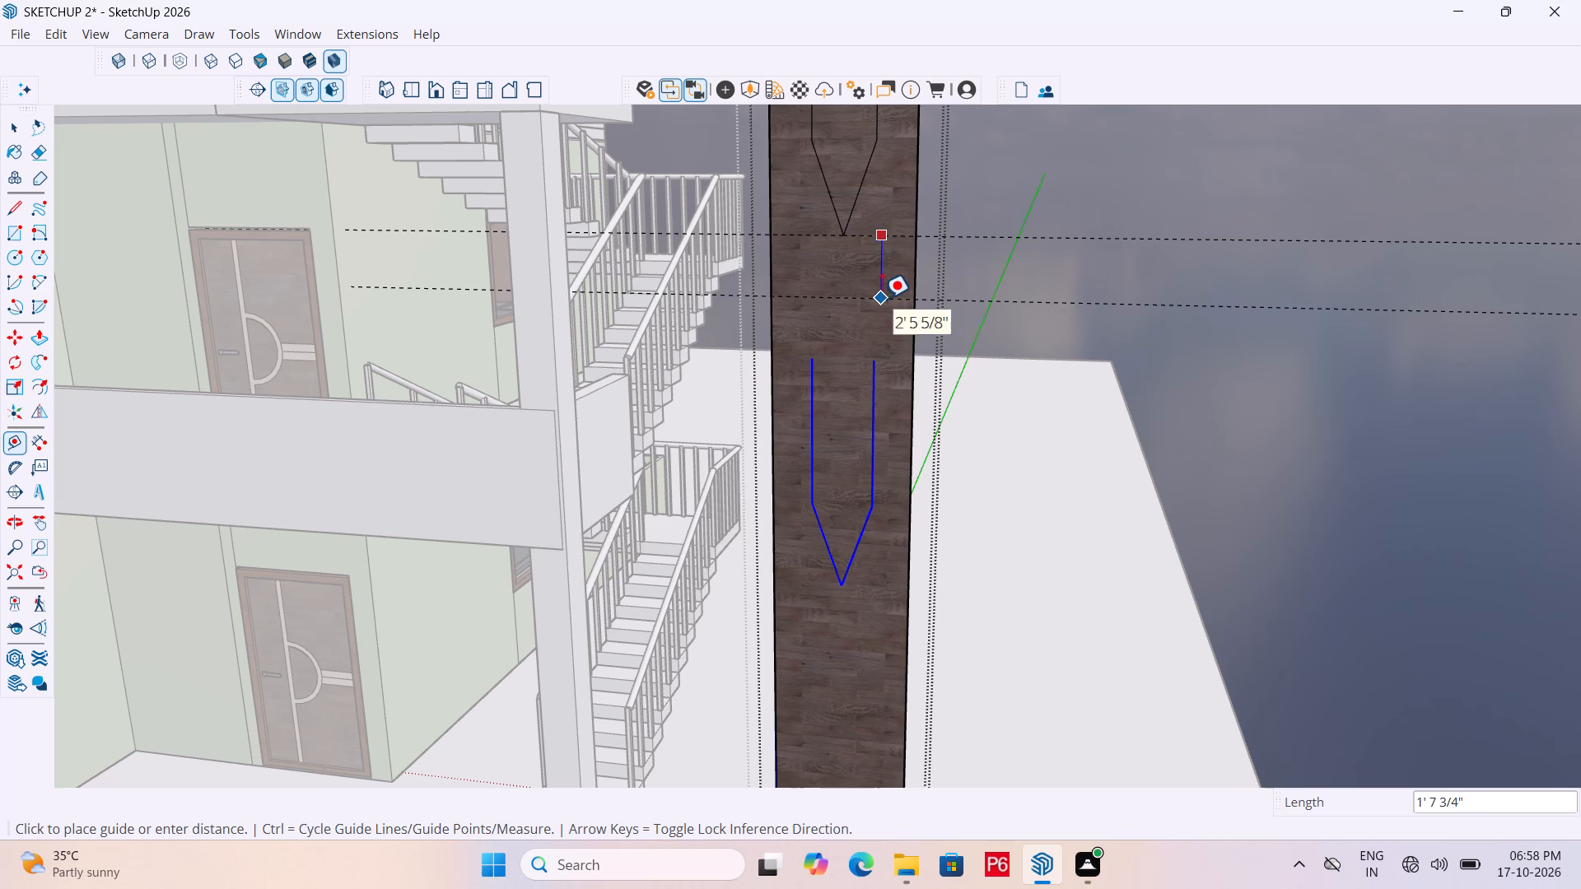
pyautogui.write("2'")
pyautogui.press('Return')
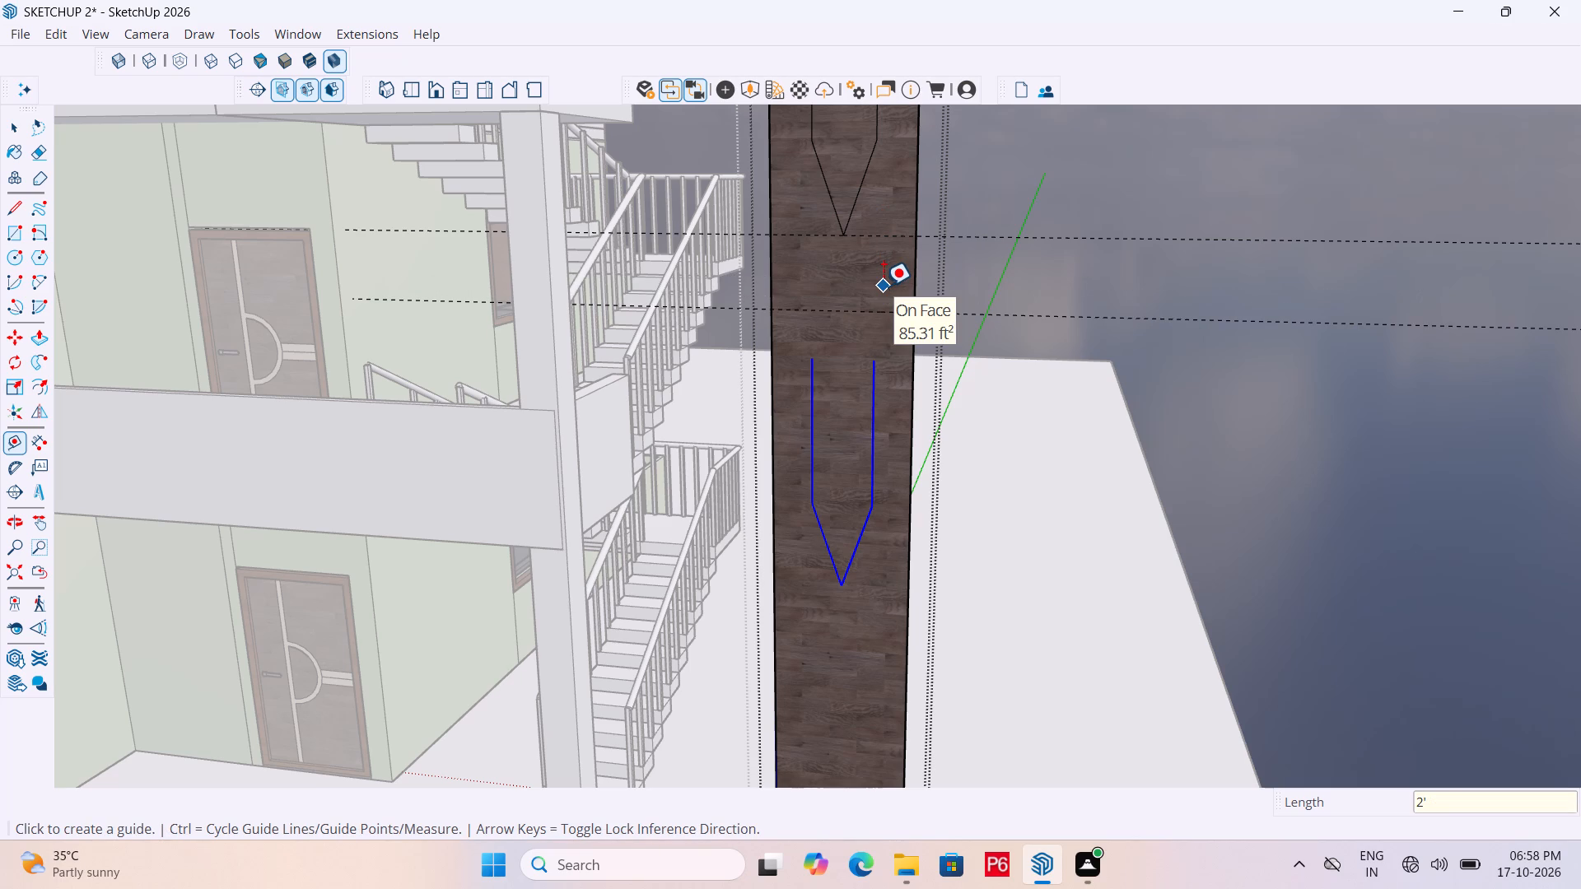
# Close the copied outline by extending both vertical lines up to the new guide and joining them with slanted lines at the upper outline's tip.
pyautogui.press('l')
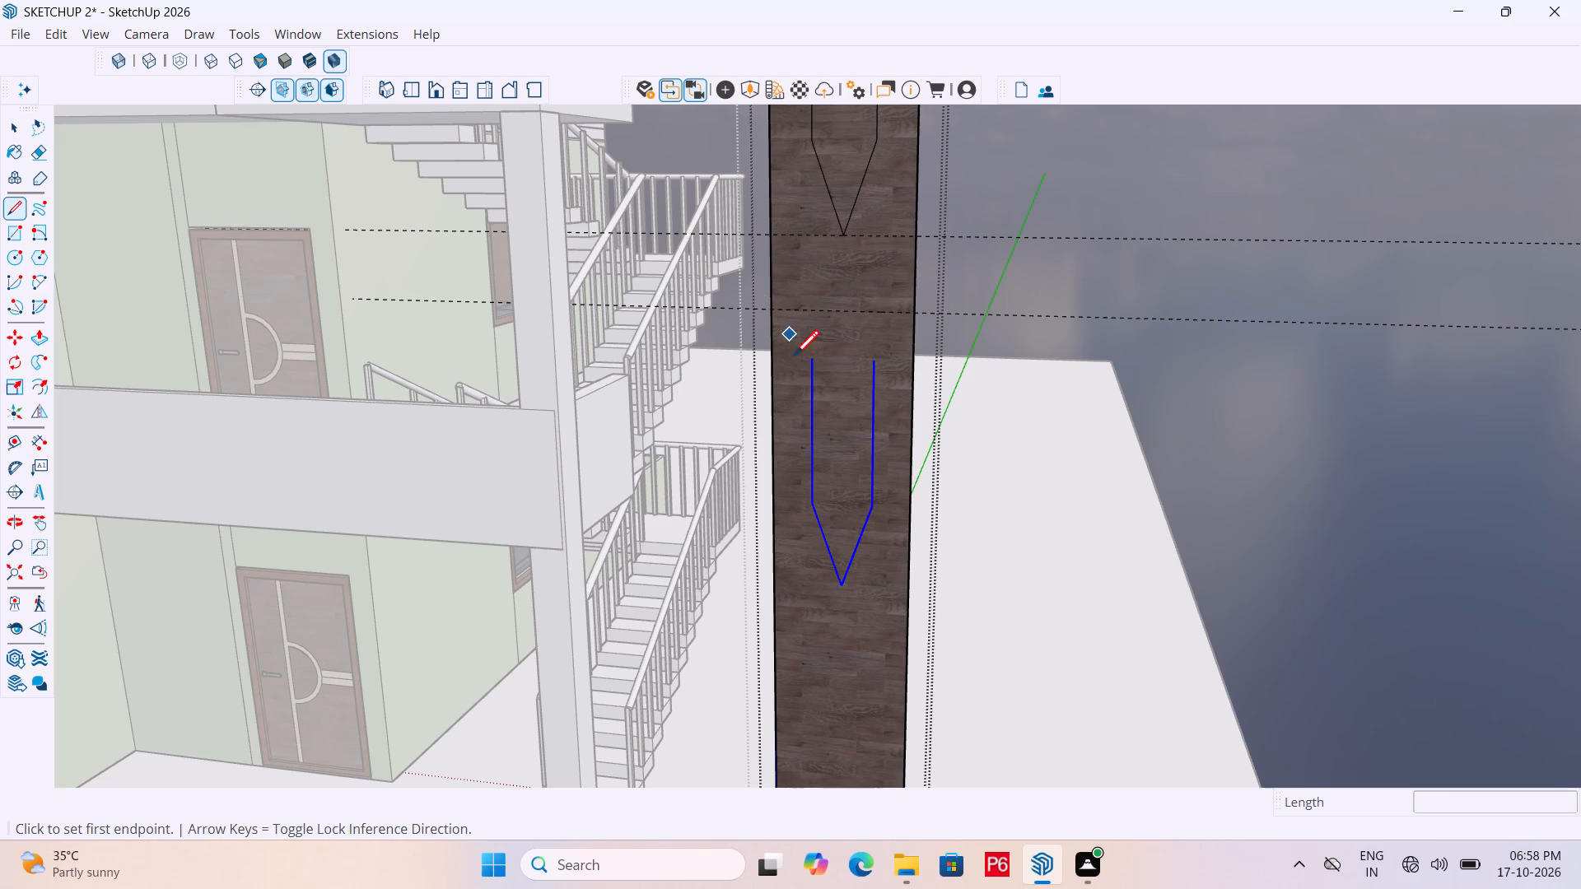
pyautogui.moveTo(810, 360); pyautogui.dragTo(813, 348)
pyautogui.click(813, 313)
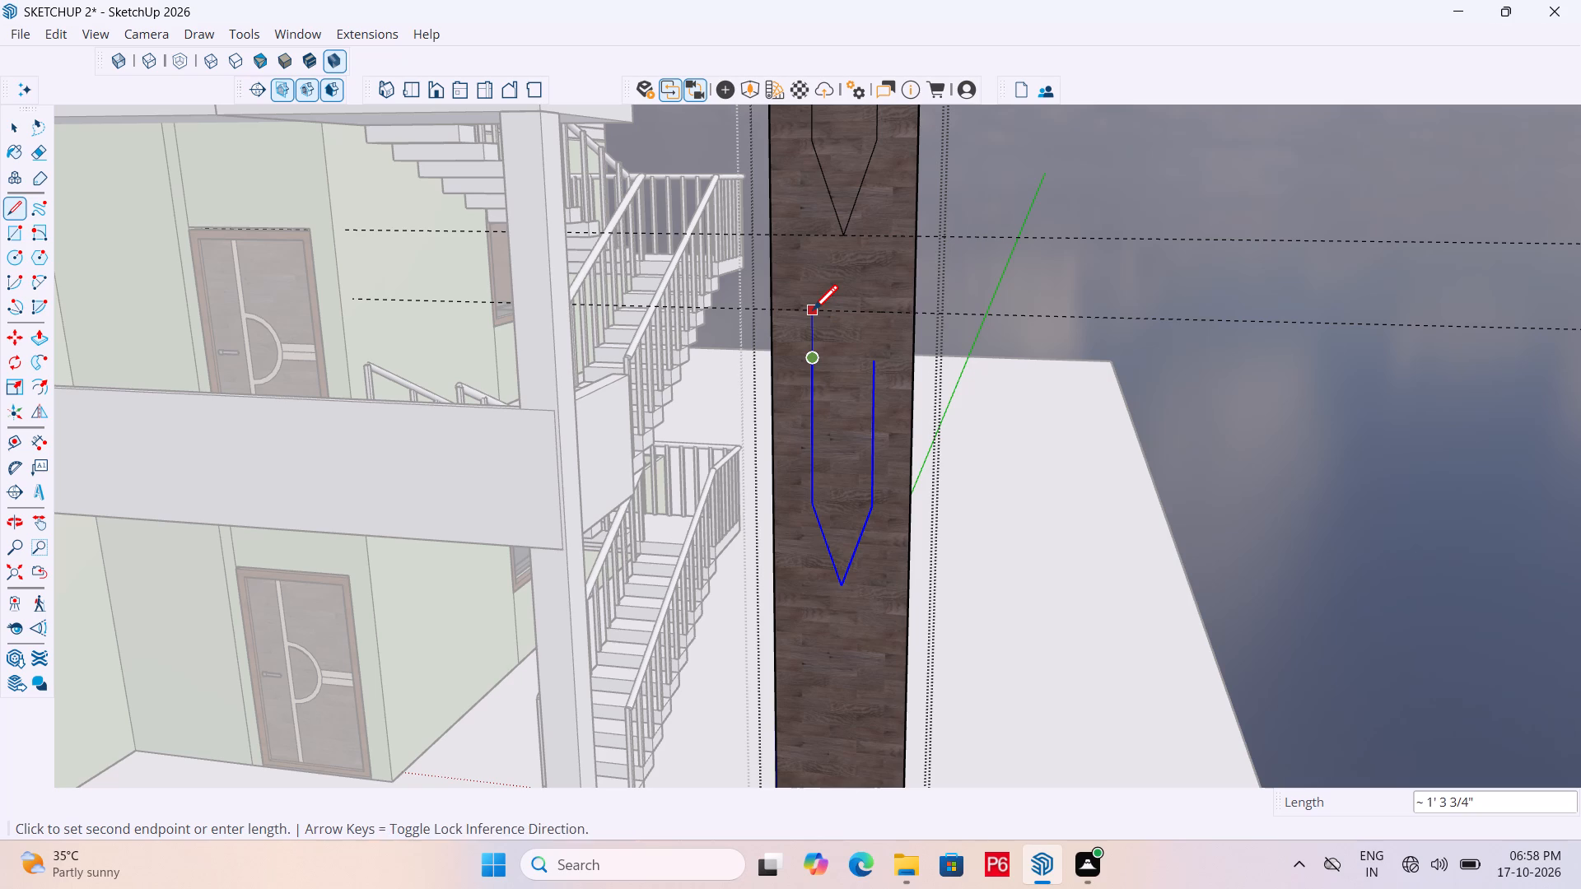
pyautogui.click(842, 240)
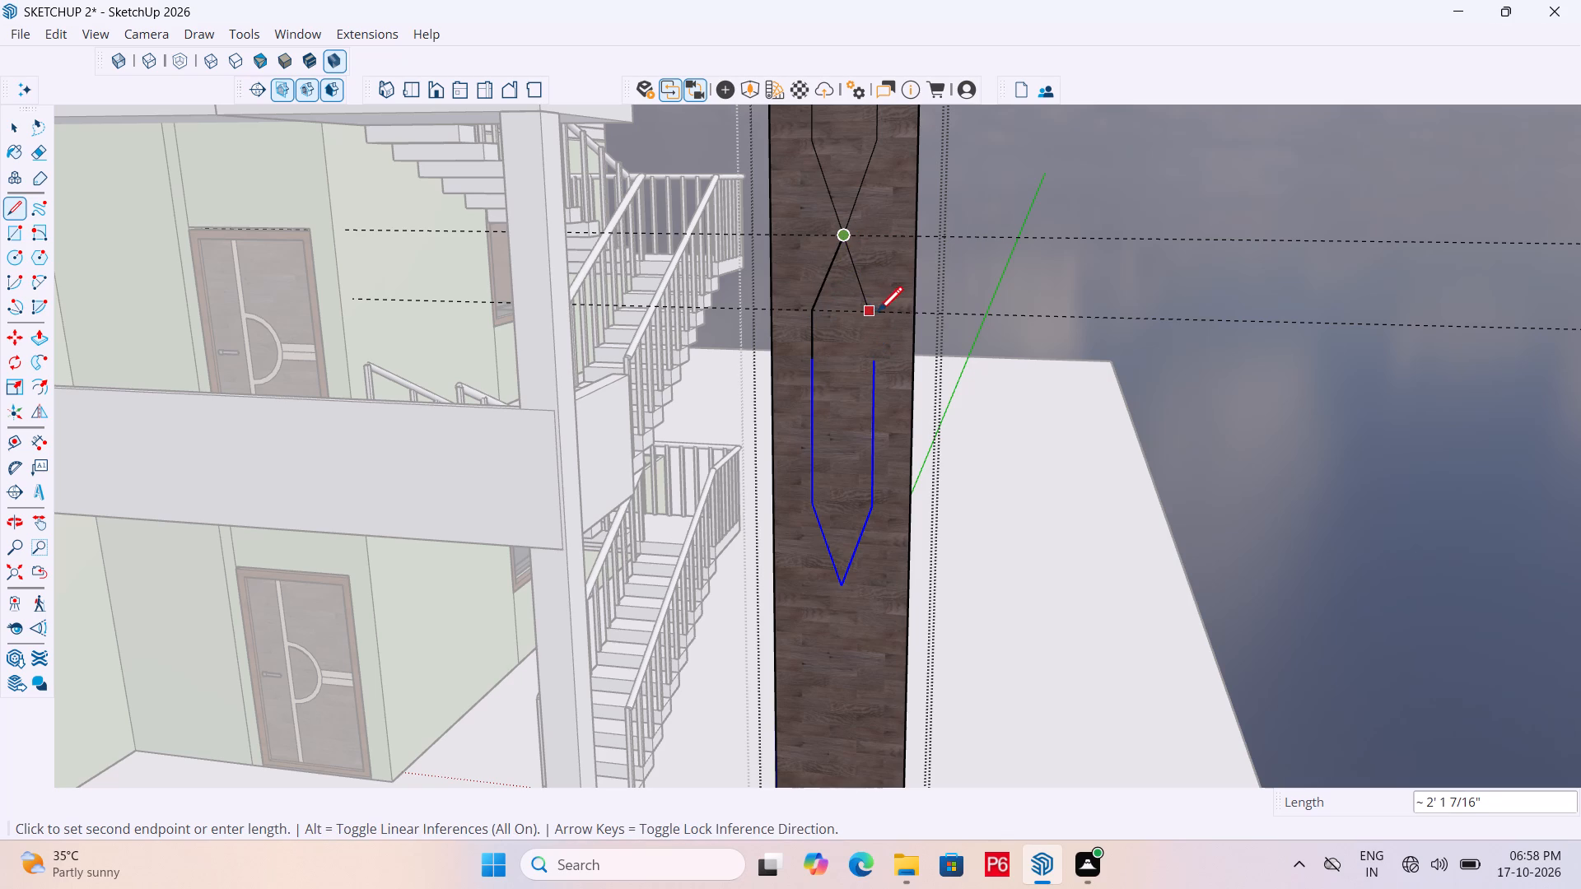
pyautogui.press('Escape')
pyautogui.press('l')
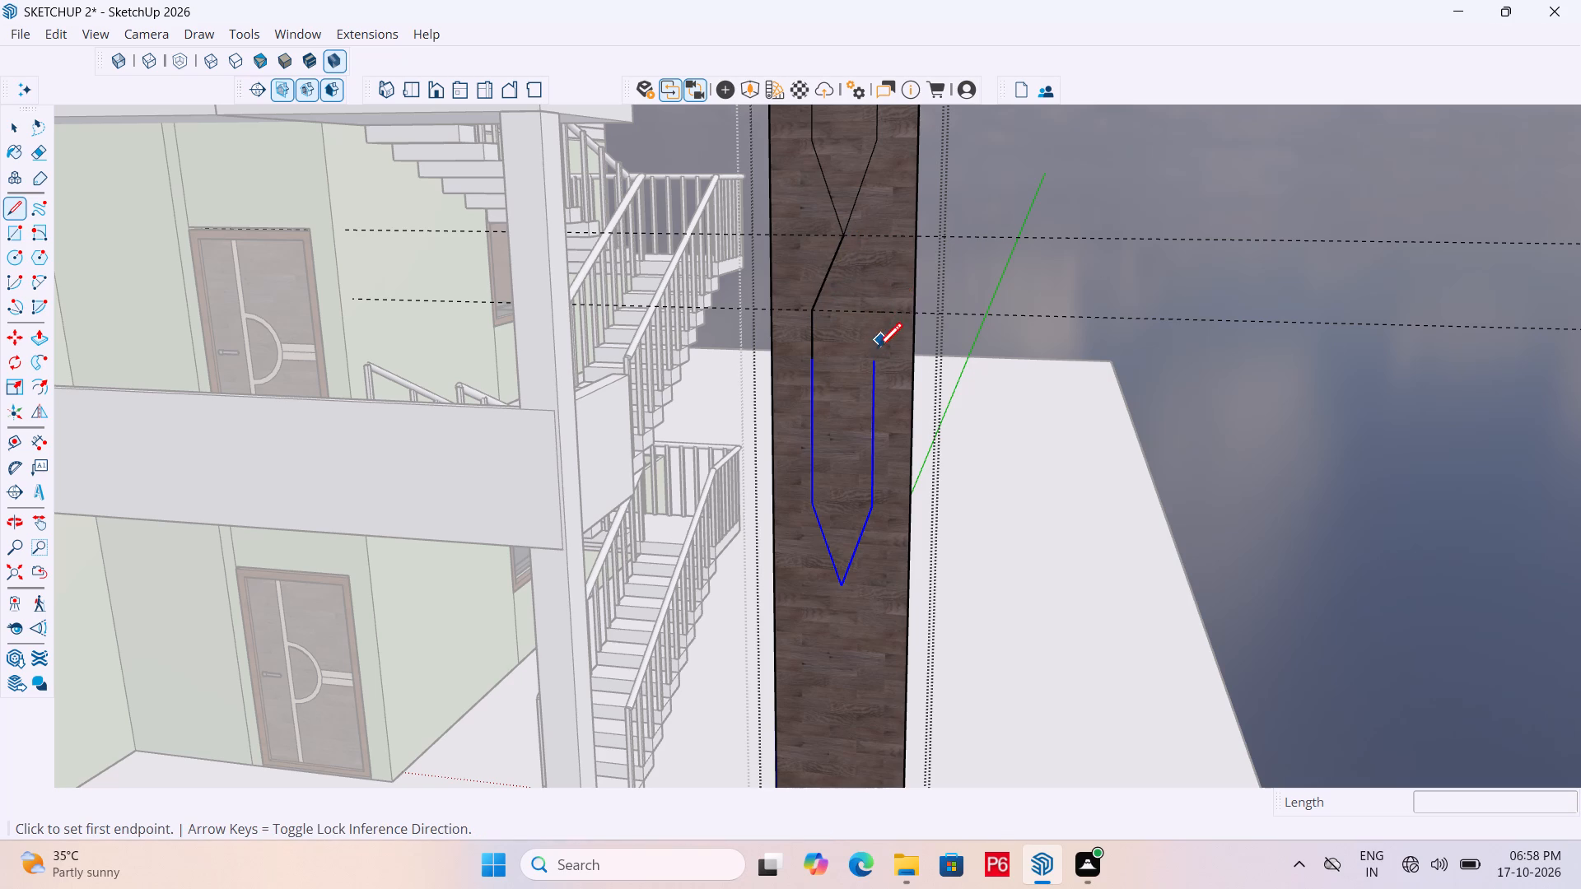
pyautogui.click(874, 361)
pyautogui.click(879, 312)
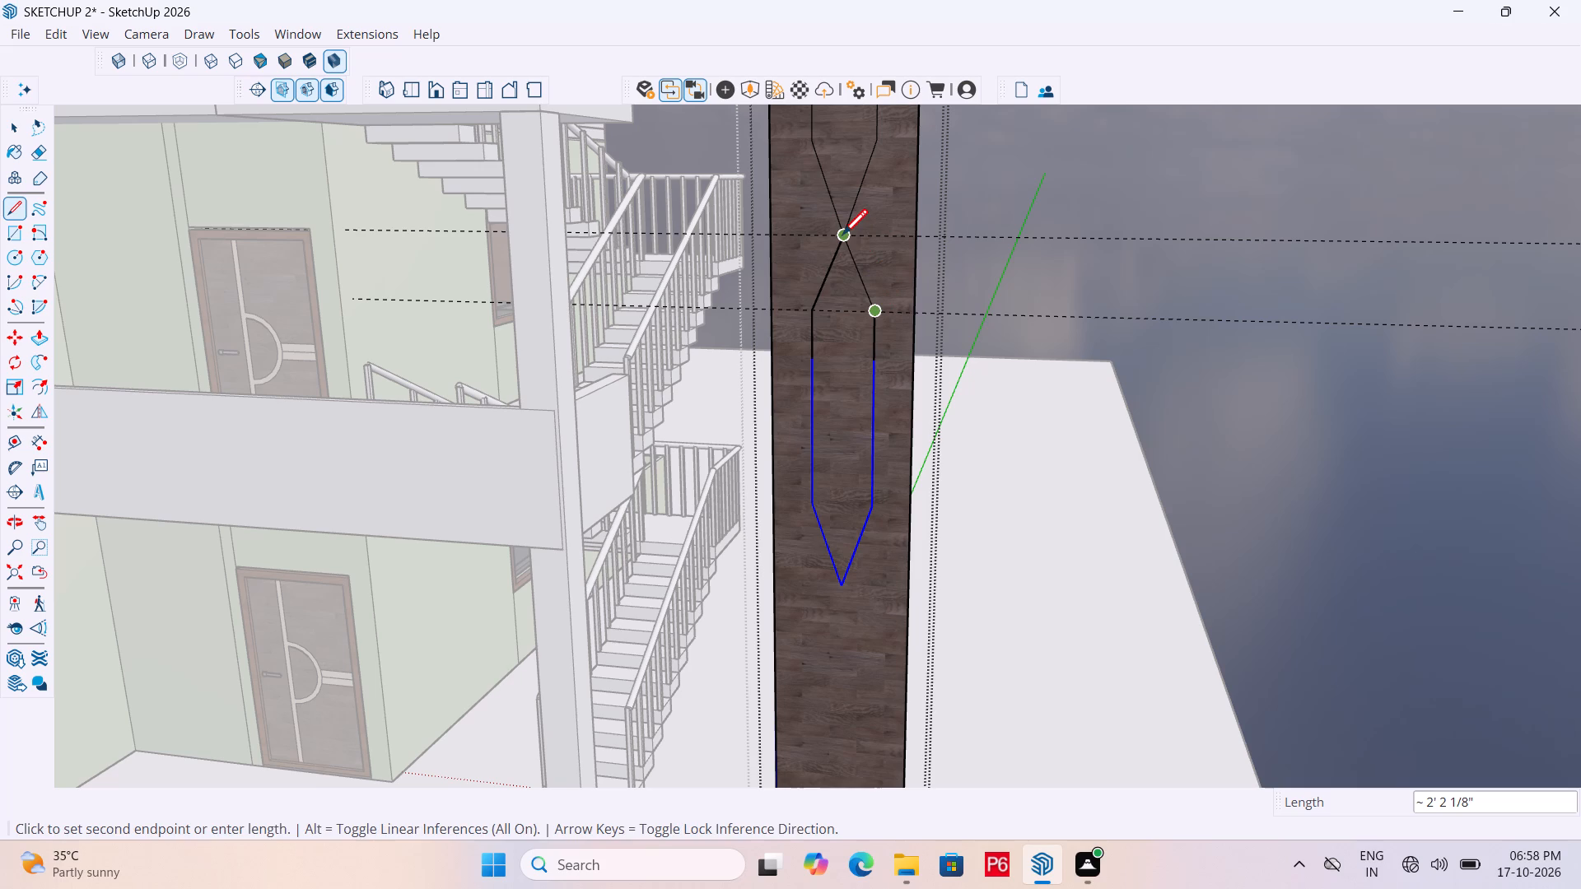
pyautogui.click(842, 237)
pyautogui.press('space')
pyautogui.click(1260, 365)
# Reopen the panel group and examine the closed elongated shape's face and the blank panel area below it.
pyautogui.scroll(-1, 804, 258)
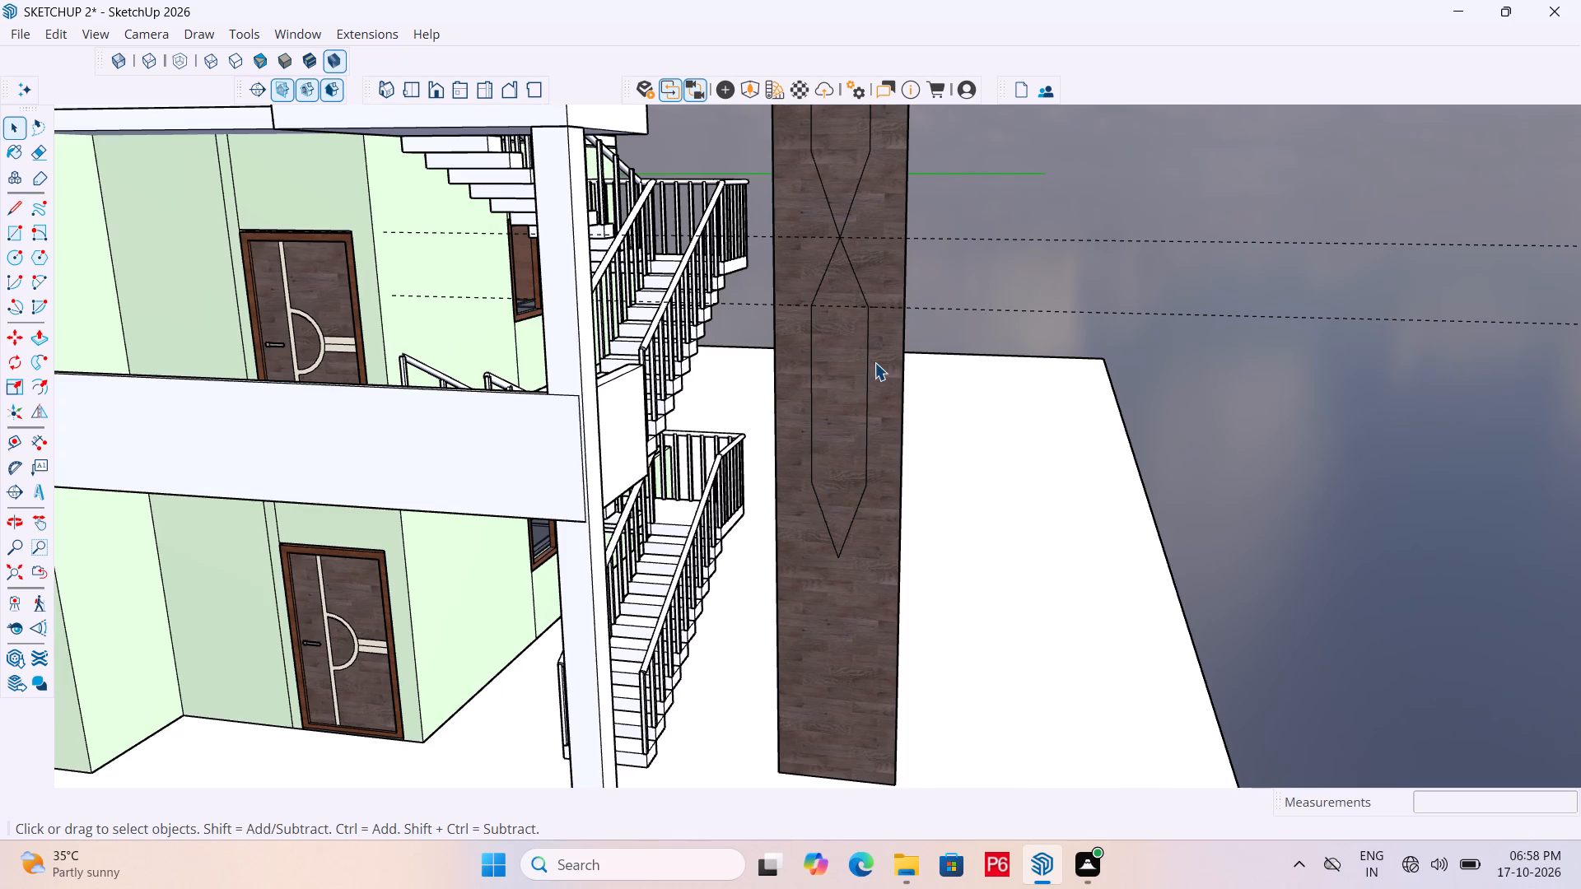
pyautogui.doubleClick(856, 362)
pyautogui.click(837, 357)
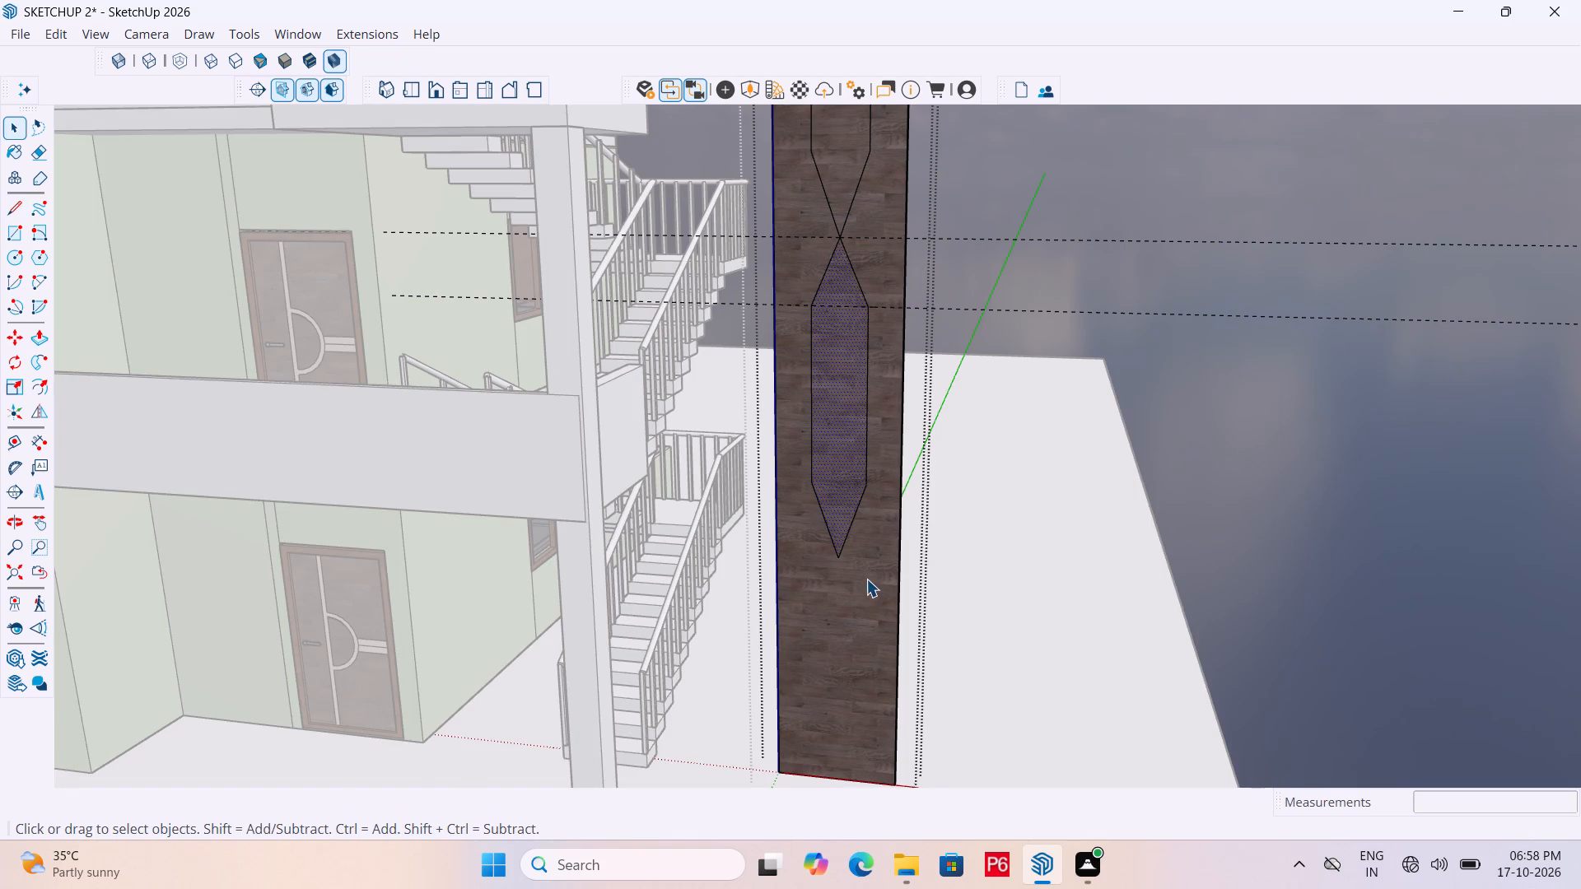
pyautogui.scroll(2, 866, 579)
pyautogui.scroll(-3, 850, 514)
pyautogui.scroll(4, 835, 739)
pyautogui.scroll(-2, 826, 504)
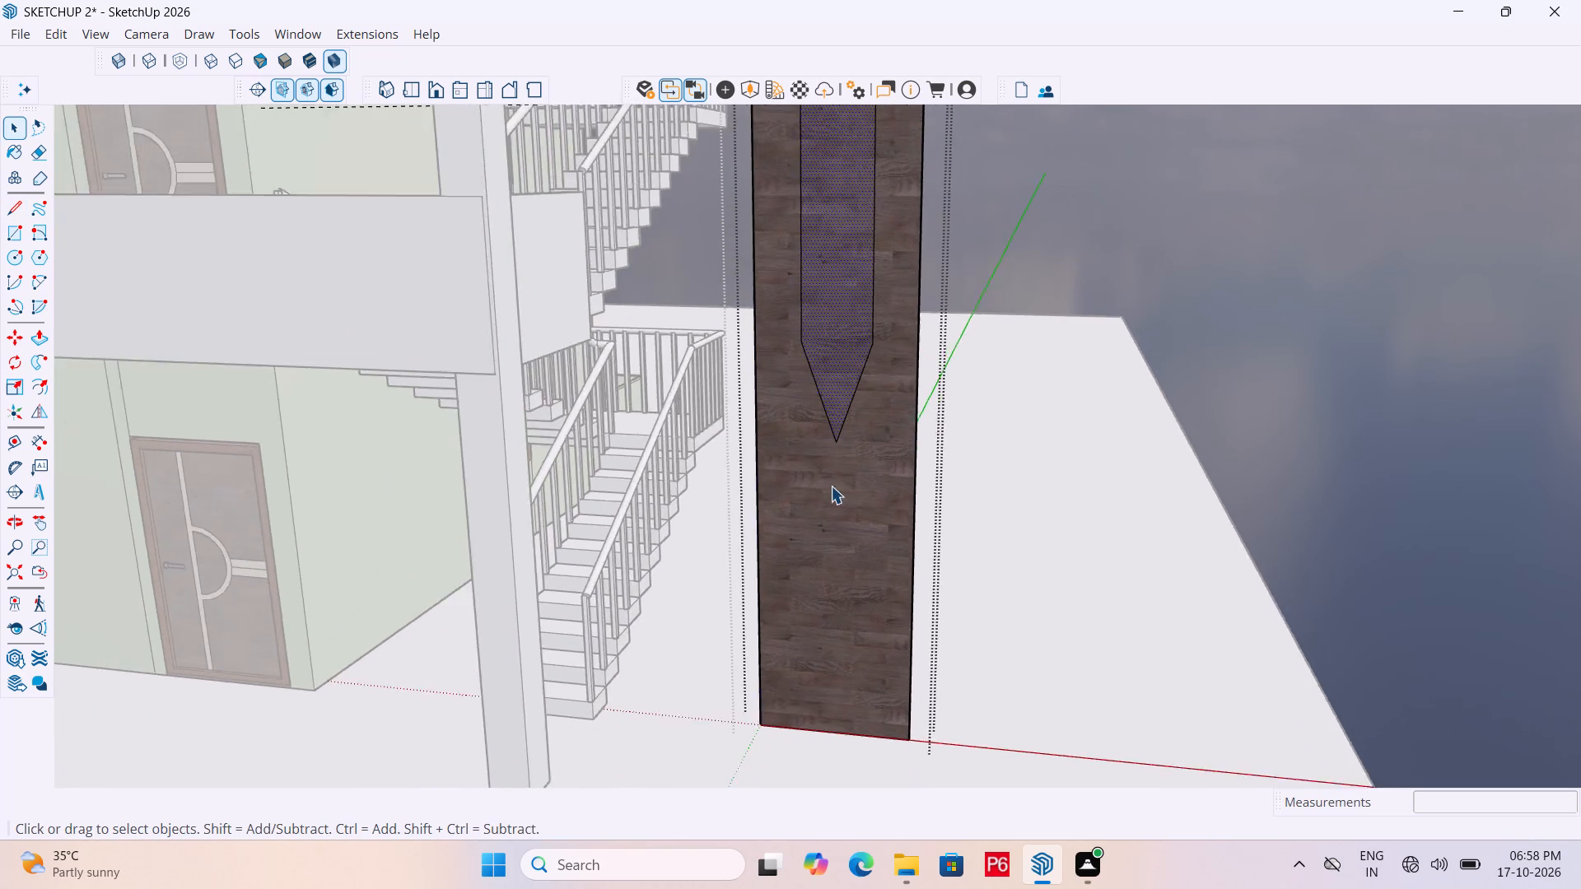
pyautogui.scroll(-4, 831, 486)
pyautogui.scroll(4, 800, 628)
pyautogui.press('l')
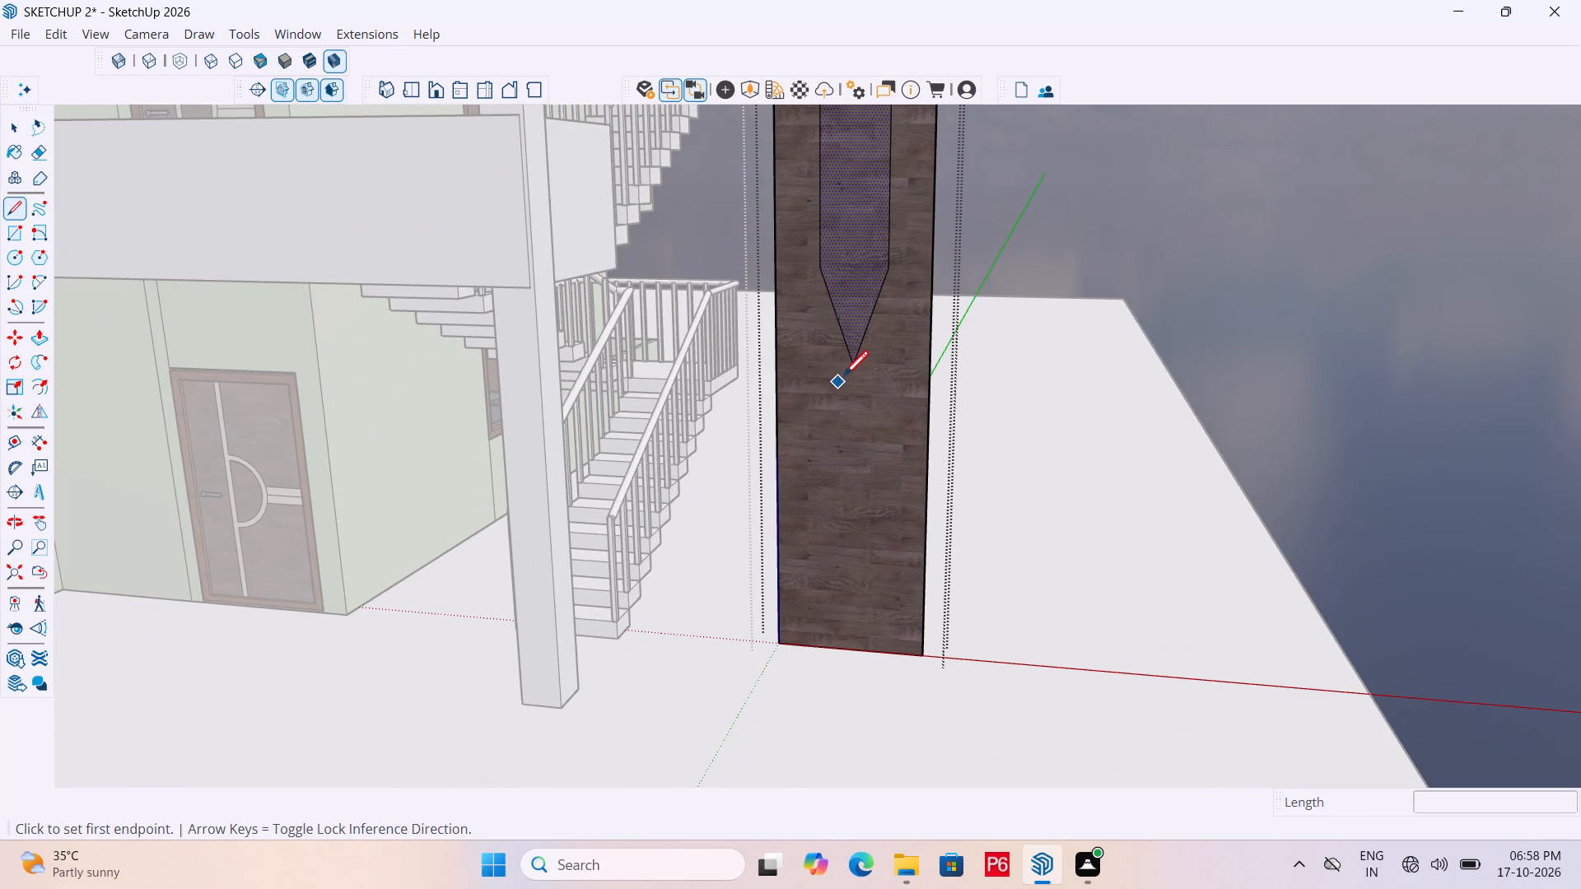
pyautogui.scroll(-5, 830, 547)
pyautogui.press('space')
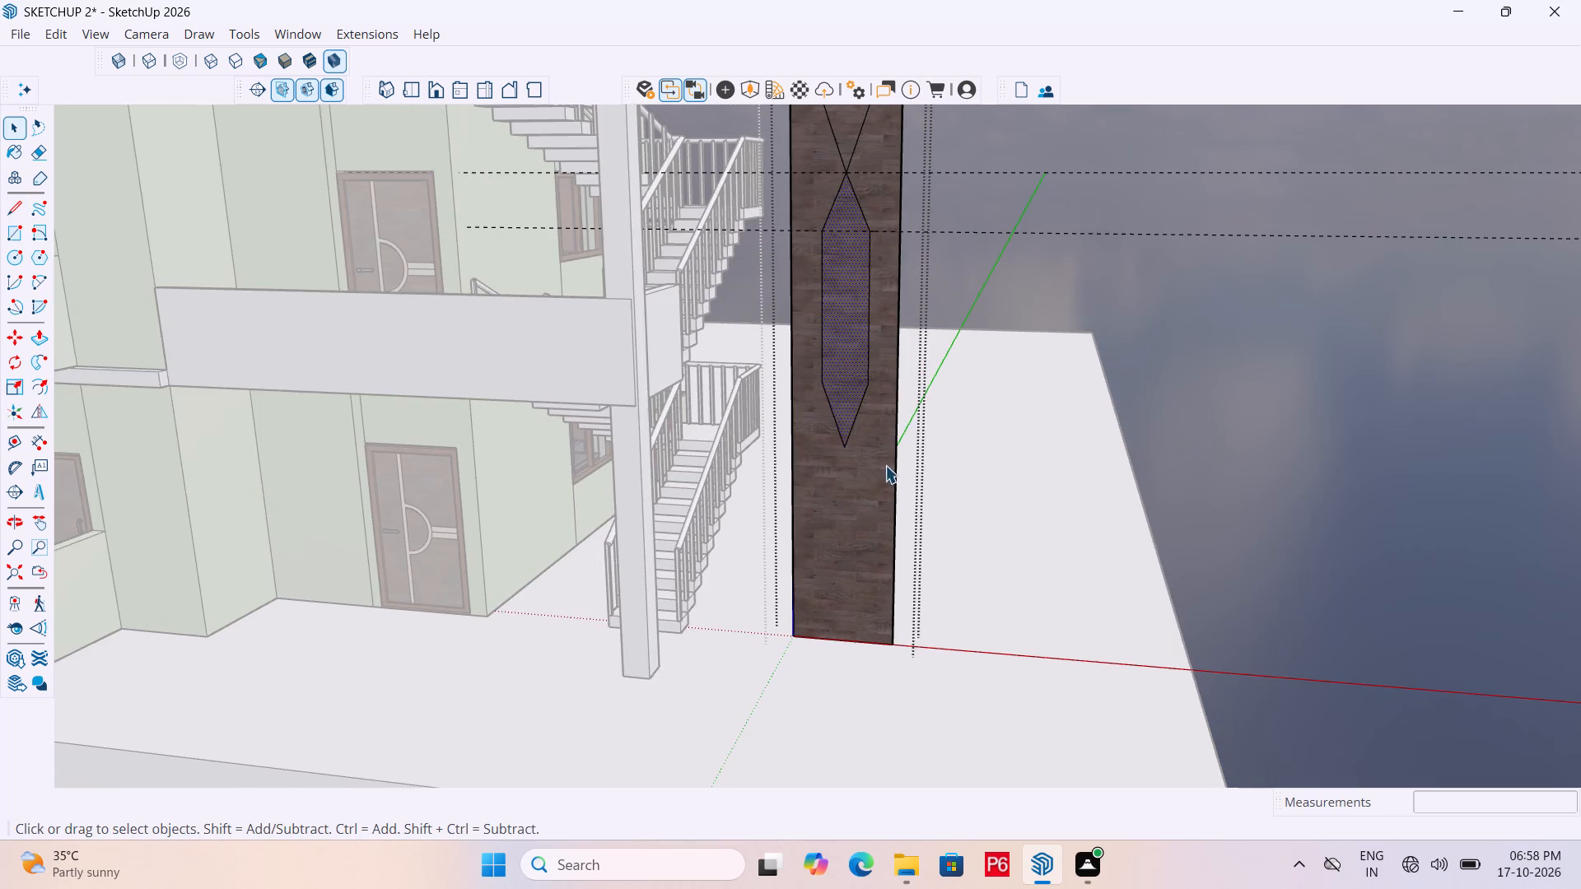
pyautogui.scroll(-3, 885, 477)
pyautogui.moveTo(1290, 523); pyautogui.dragTo(1286, 515)
pyautogui.scroll(3, 888, 189)
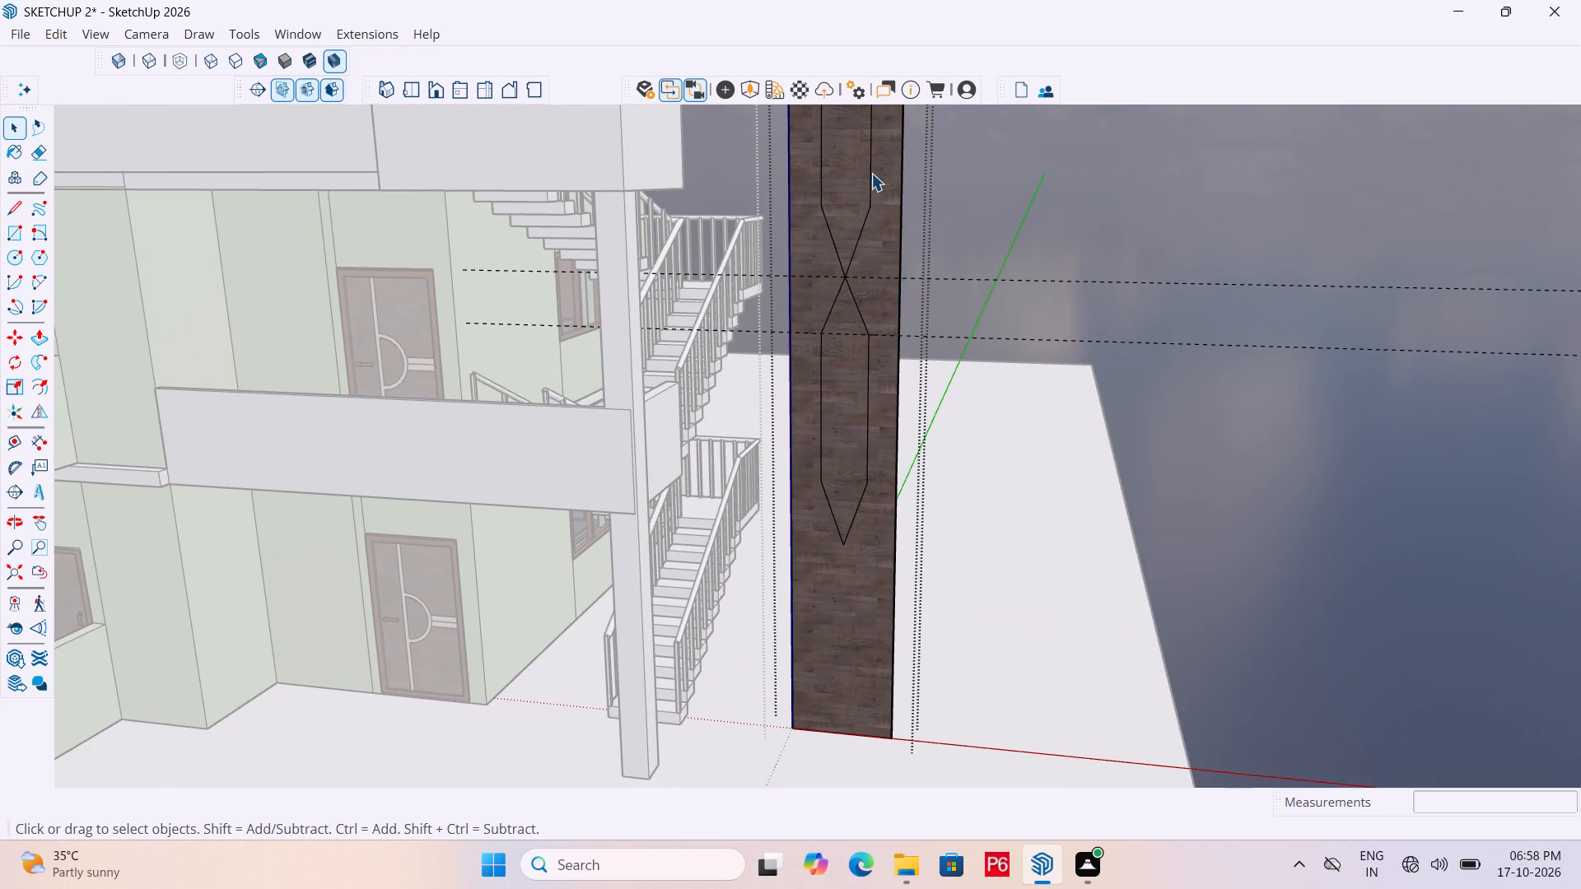
# Erase the two horizontal guides crossing the panel near the upper outline's tip.
pyautogui.scroll(-2, 870, 506)
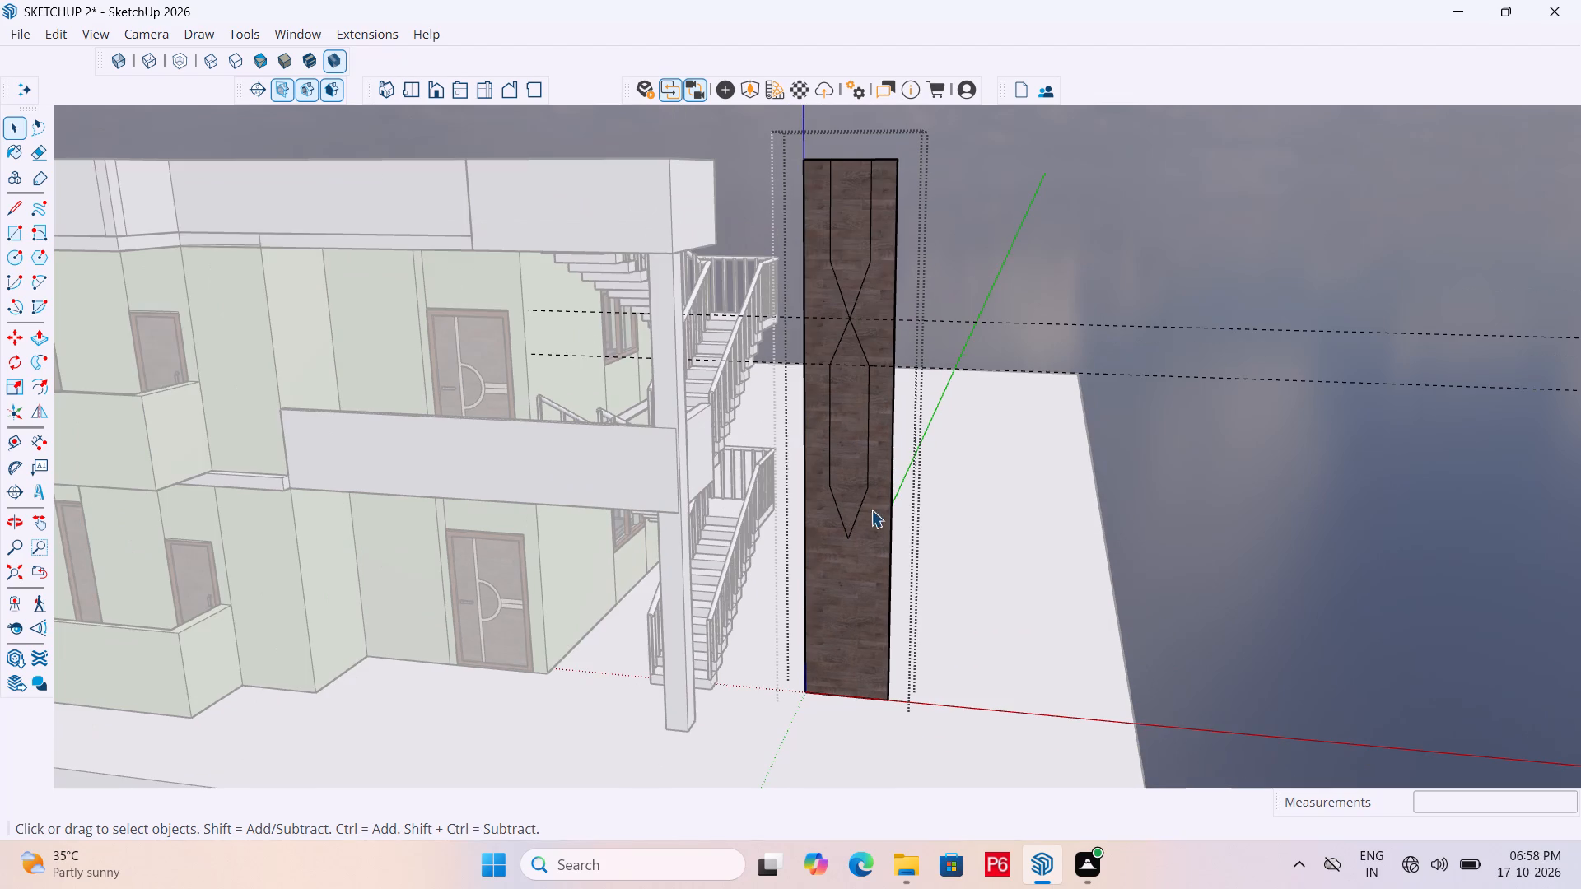
pyautogui.press('space')
pyautogui.click(1250, 420)
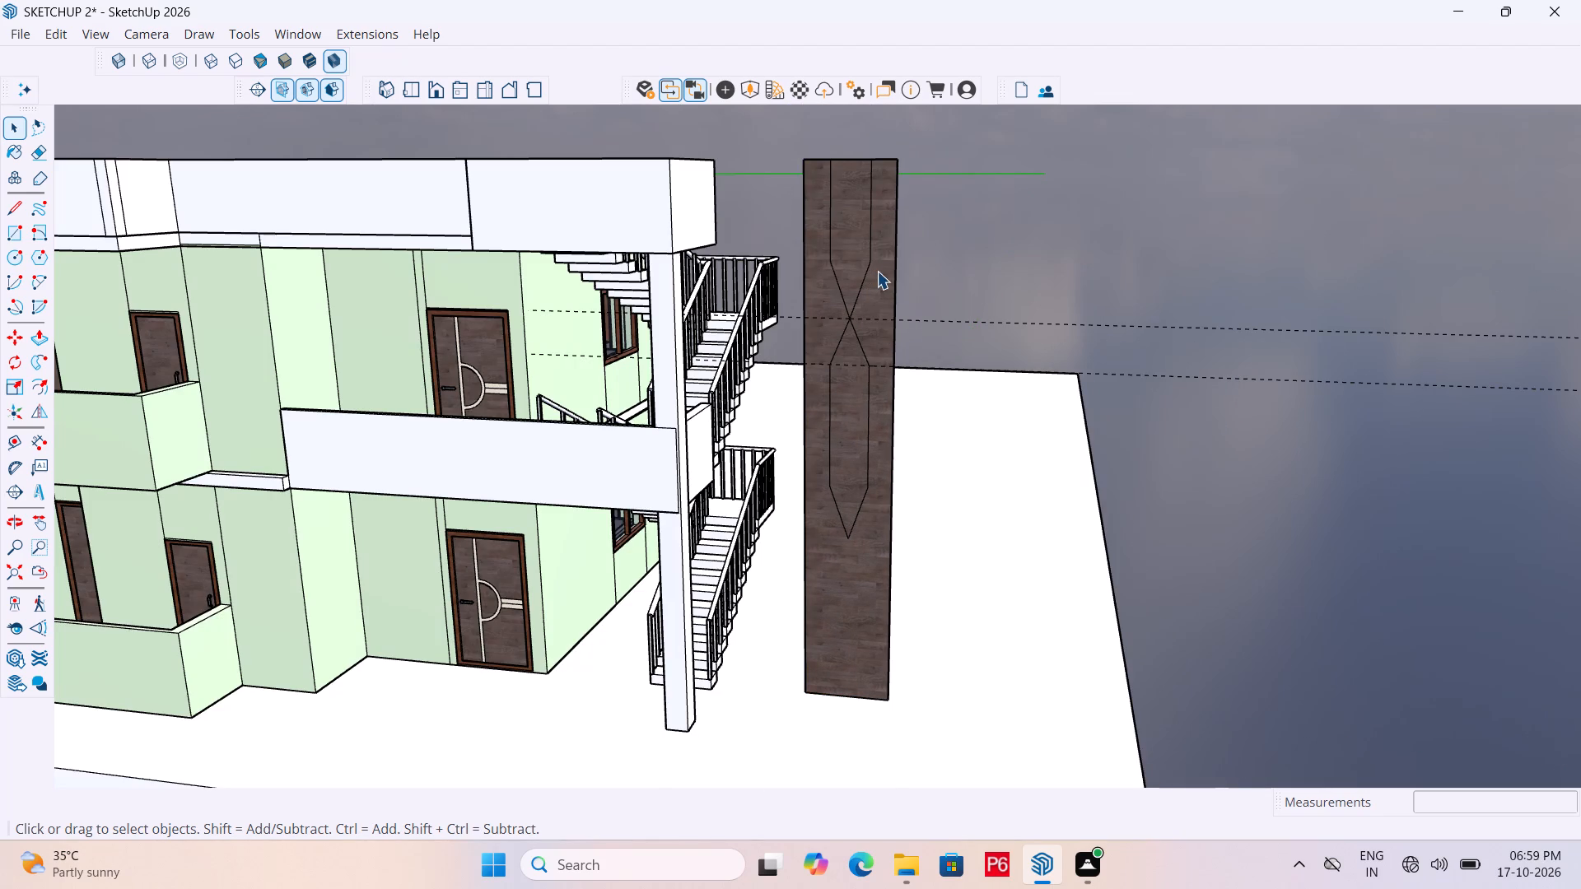
pyautogui.tripleClick(877, 271)
pyautogui.doubleClick(877, 271)
pyautogui.doubleClick(879, 288)
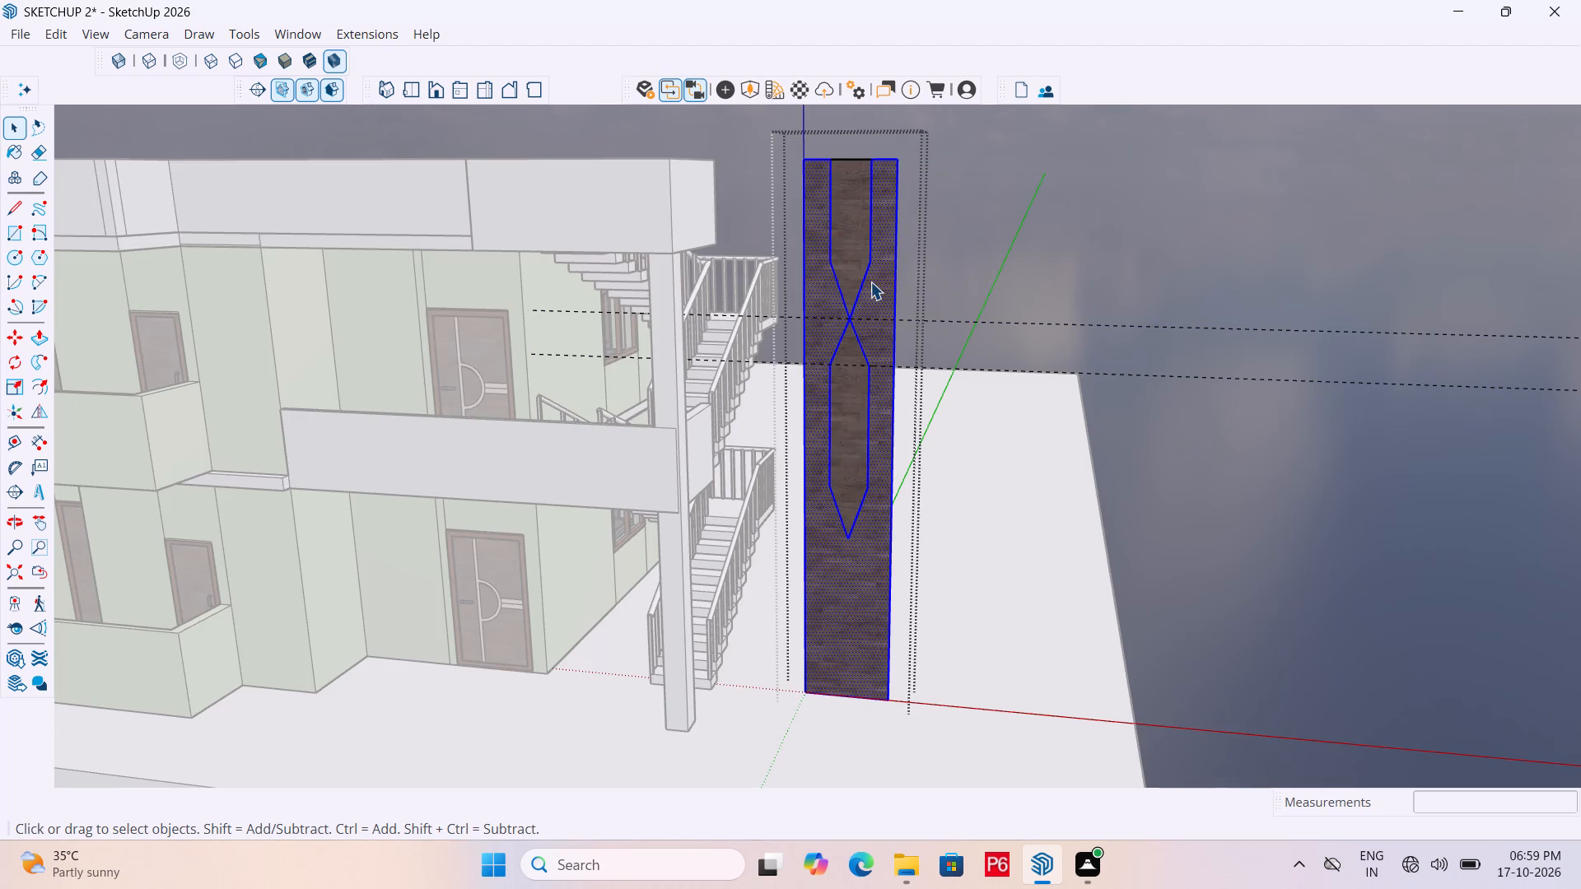
pyautogui.press('e')
pyautogui.moveTo(1154, 334); pyautogui.dragTo(1154, 370)
pyautogui.moveTo(1154, 354); pyautogui.dragTo(1146, 323)
pyautogui.doubleClick(1146, 323)
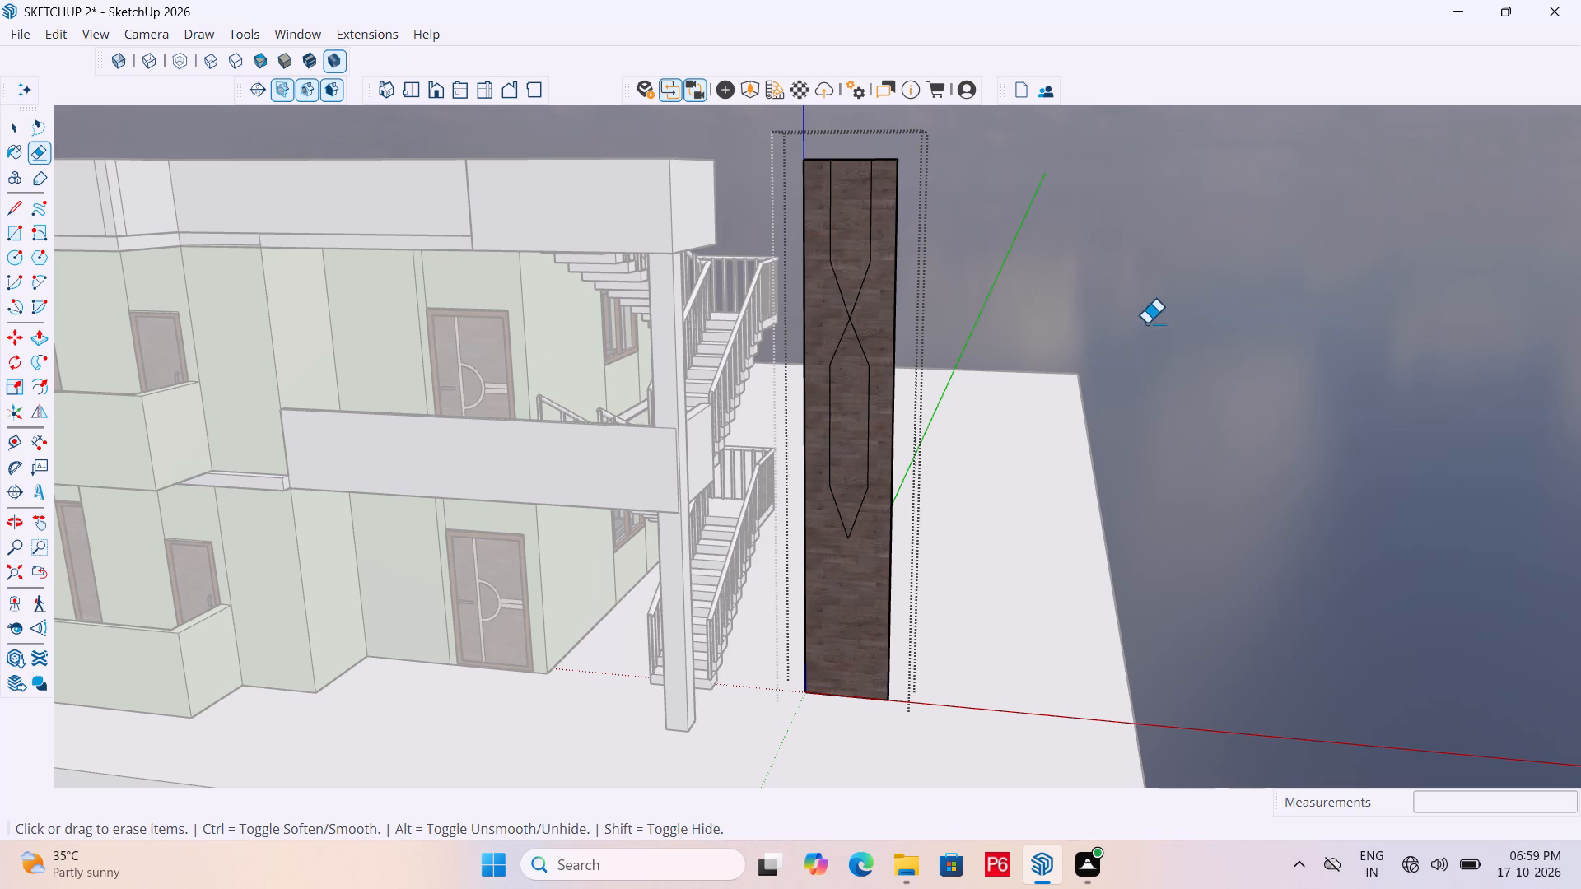
pyautogui.press('space')
pyautogui.click(1127, 316)
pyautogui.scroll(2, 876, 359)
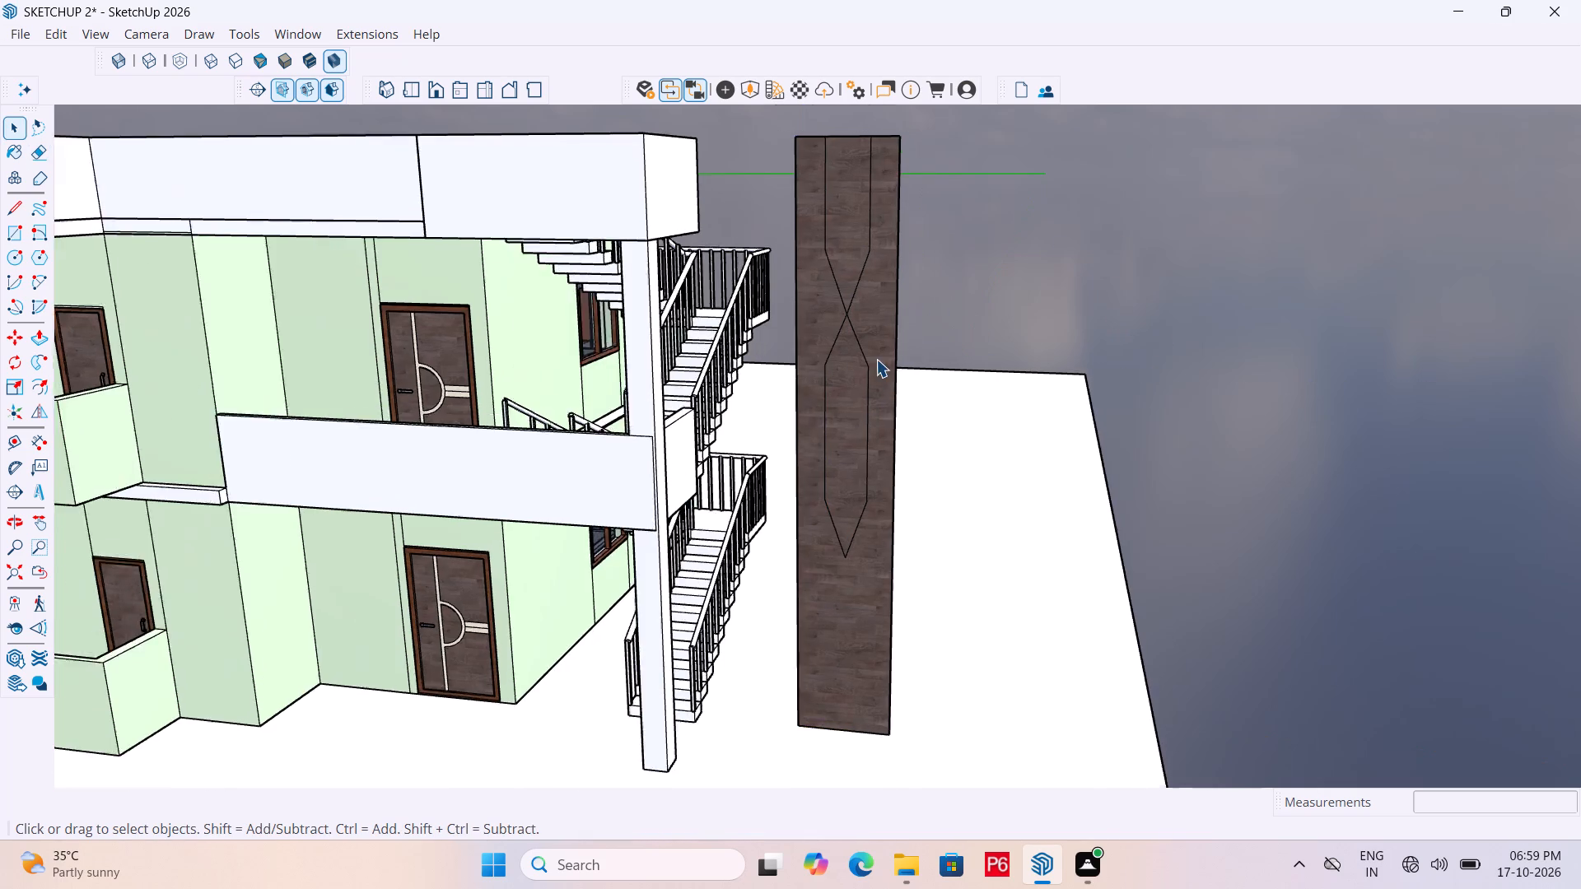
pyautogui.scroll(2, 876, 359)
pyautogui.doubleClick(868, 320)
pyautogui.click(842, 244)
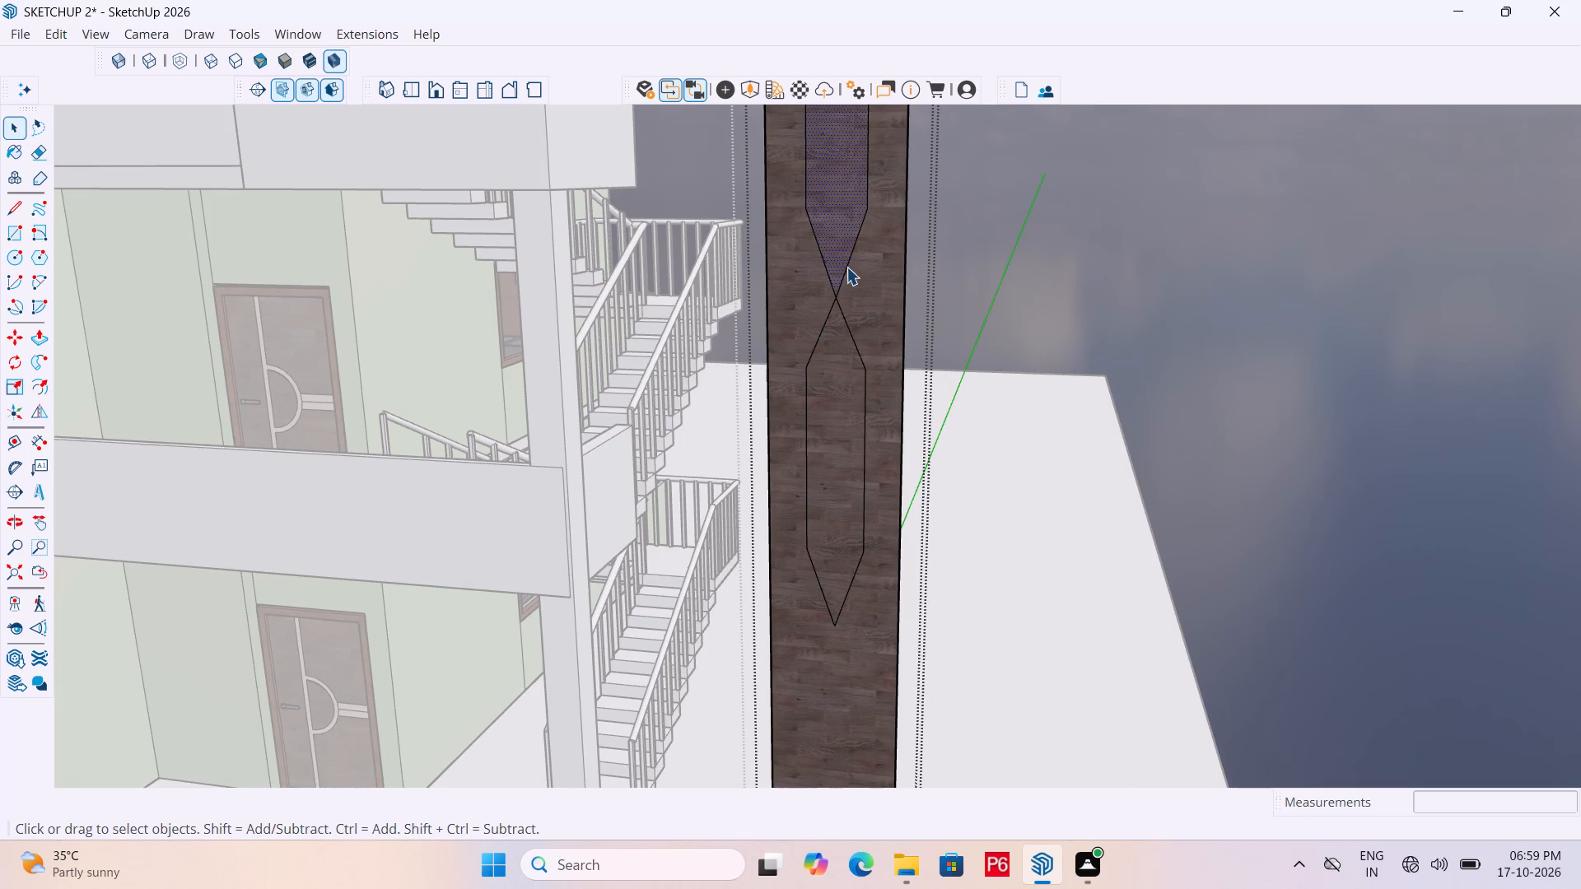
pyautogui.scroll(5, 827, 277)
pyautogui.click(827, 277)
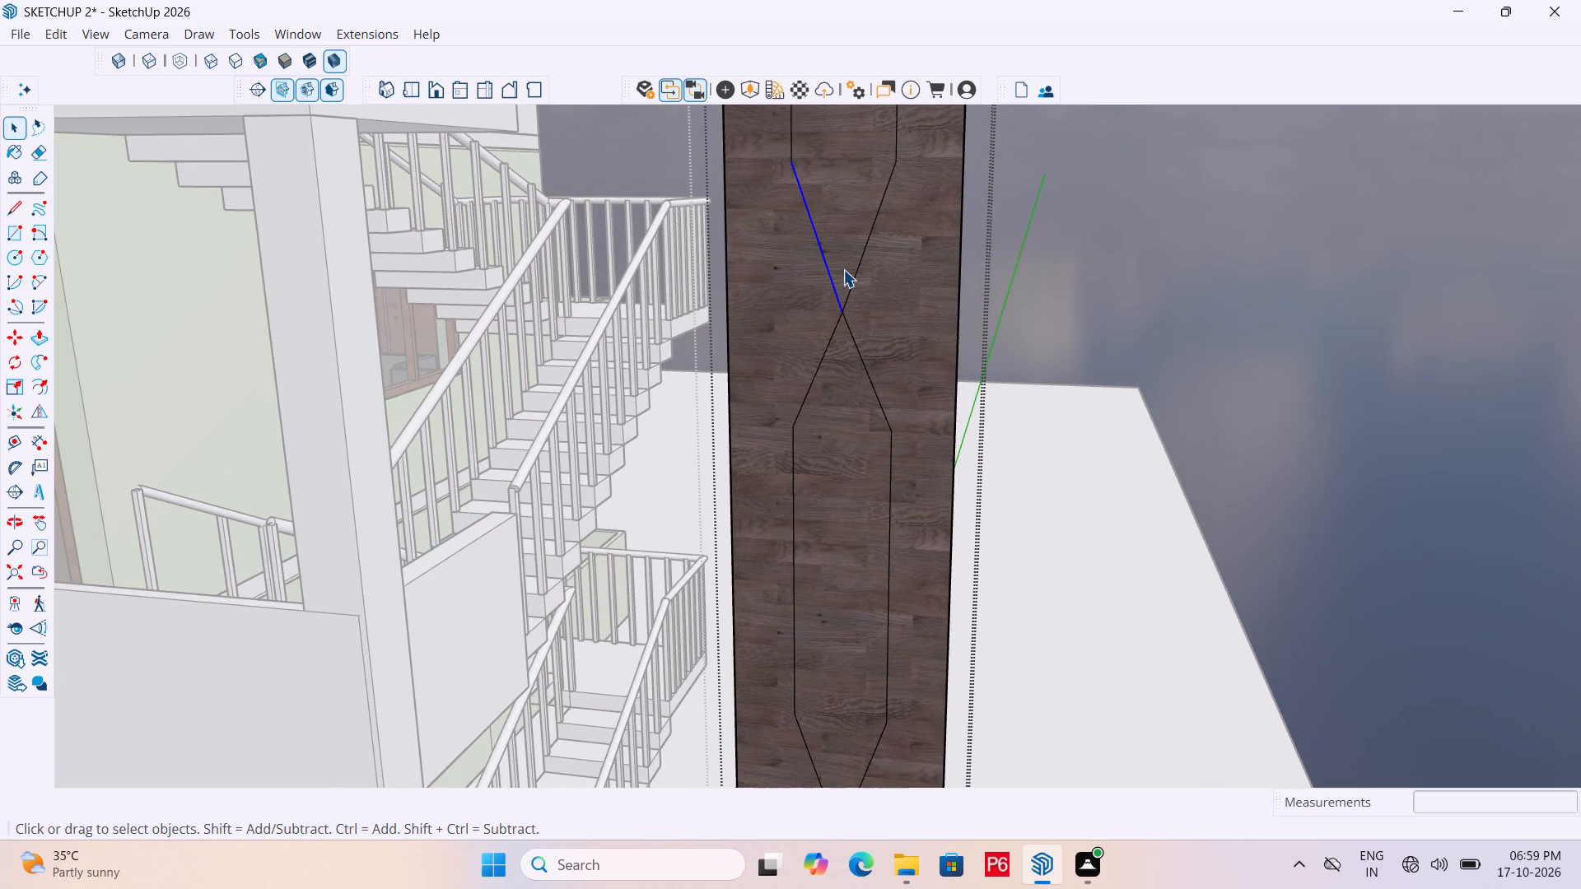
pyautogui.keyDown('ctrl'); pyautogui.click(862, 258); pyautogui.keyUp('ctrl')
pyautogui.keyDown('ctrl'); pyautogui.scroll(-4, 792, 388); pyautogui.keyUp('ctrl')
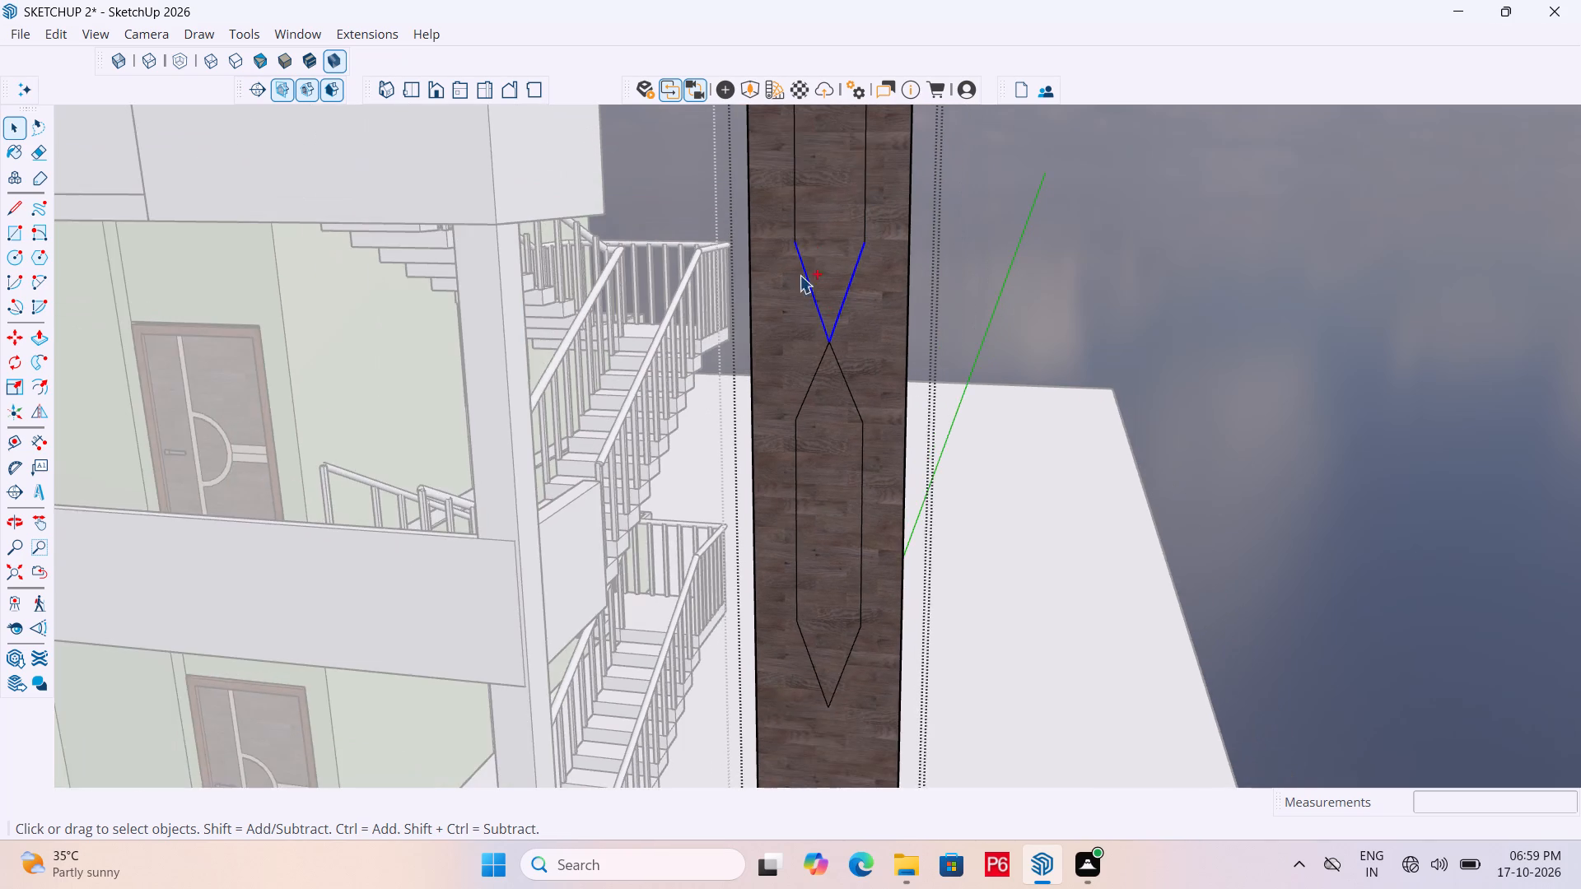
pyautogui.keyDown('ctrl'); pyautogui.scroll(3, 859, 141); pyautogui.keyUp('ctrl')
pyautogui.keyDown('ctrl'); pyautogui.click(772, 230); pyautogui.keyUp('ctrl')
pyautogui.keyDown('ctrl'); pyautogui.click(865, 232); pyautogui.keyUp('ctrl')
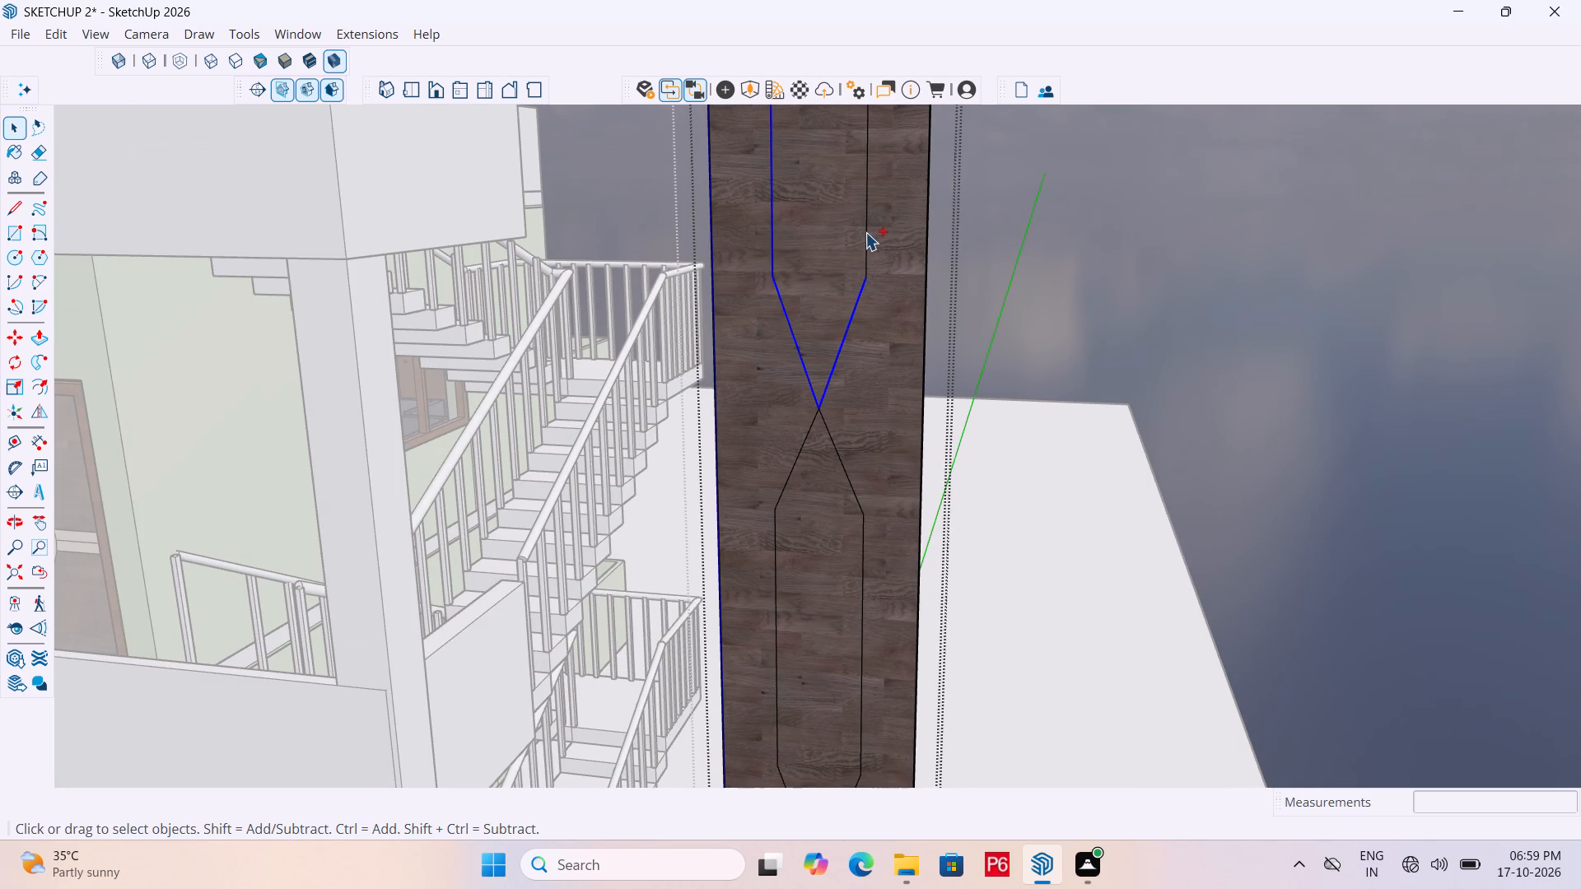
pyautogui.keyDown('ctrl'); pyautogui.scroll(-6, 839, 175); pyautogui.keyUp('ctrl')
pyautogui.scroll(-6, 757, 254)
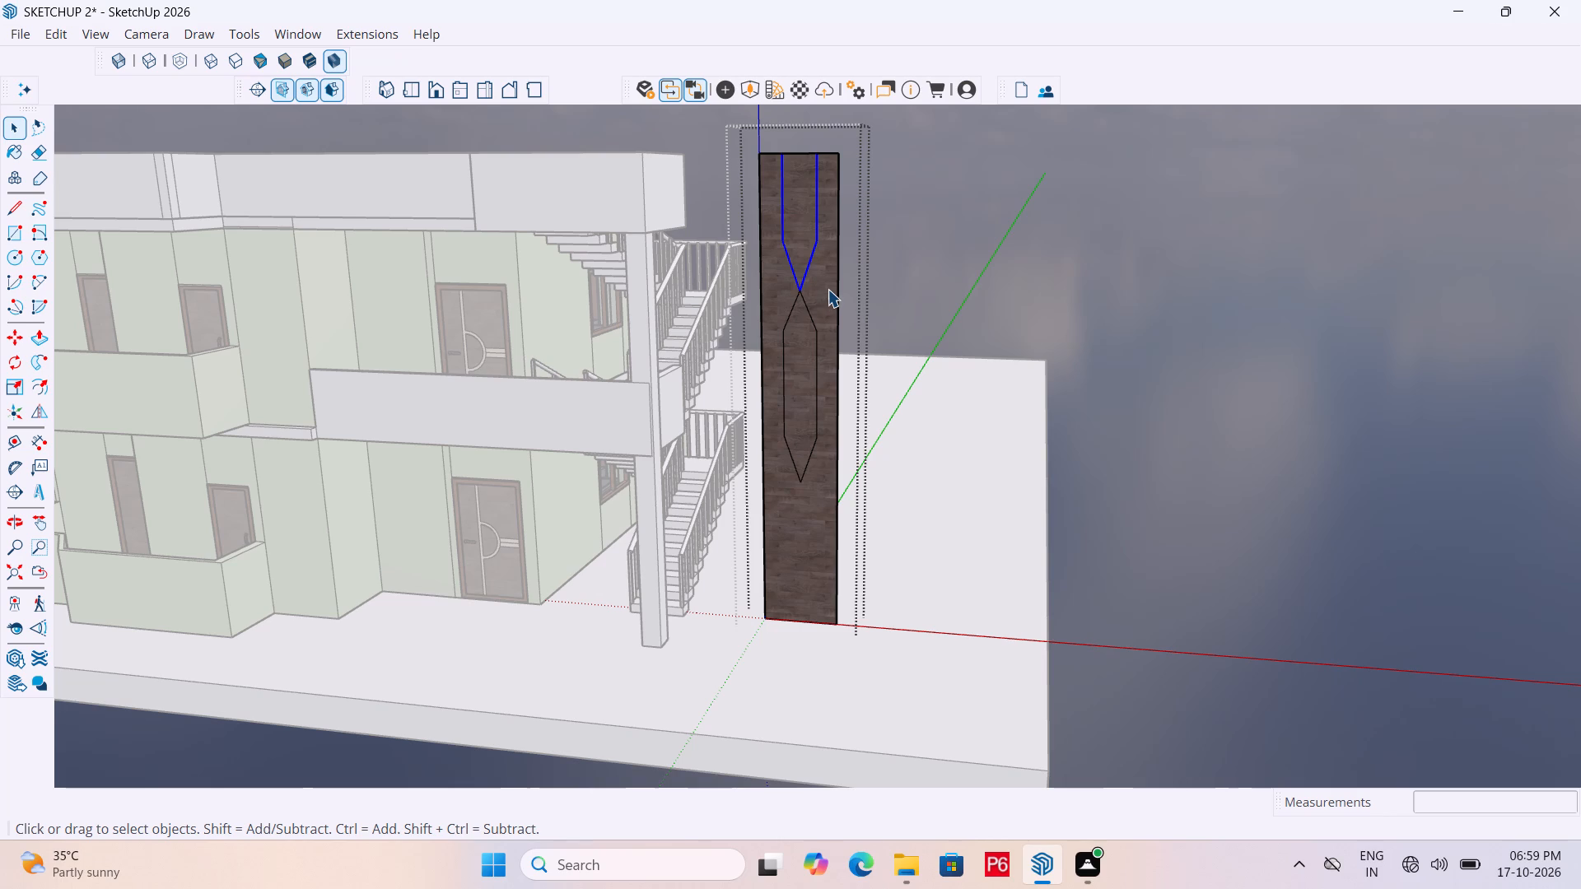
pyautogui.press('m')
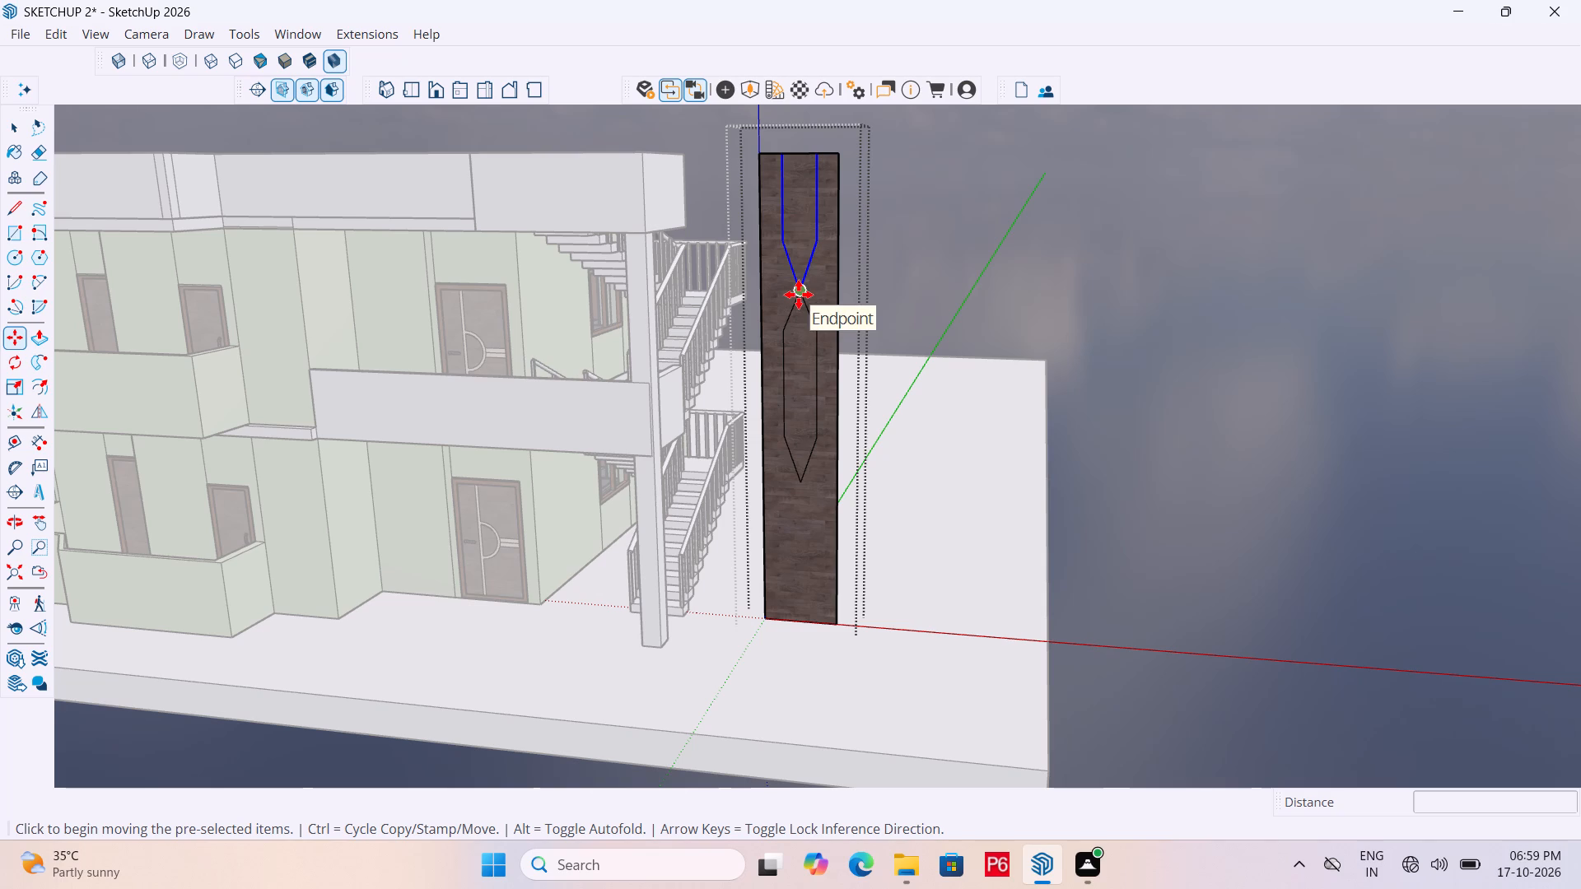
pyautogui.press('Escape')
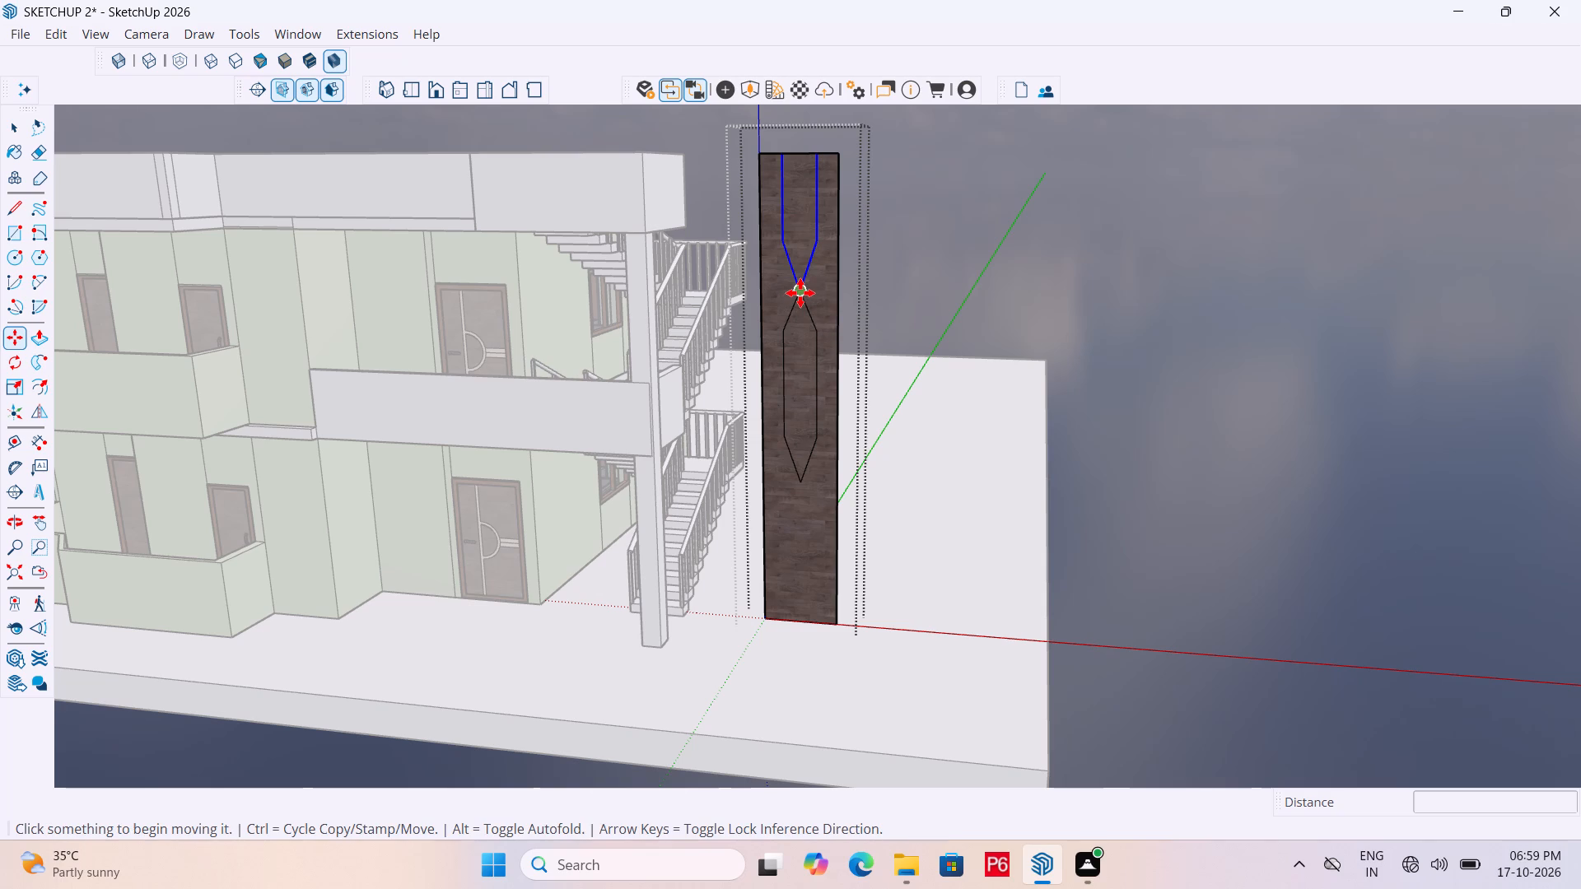
# Save the model.
pyautogui.hotkey('ctrl', 's')
pyautogui.hotkey('ctrl', 's')
pyautogui.hotkey('ctrl', 's')
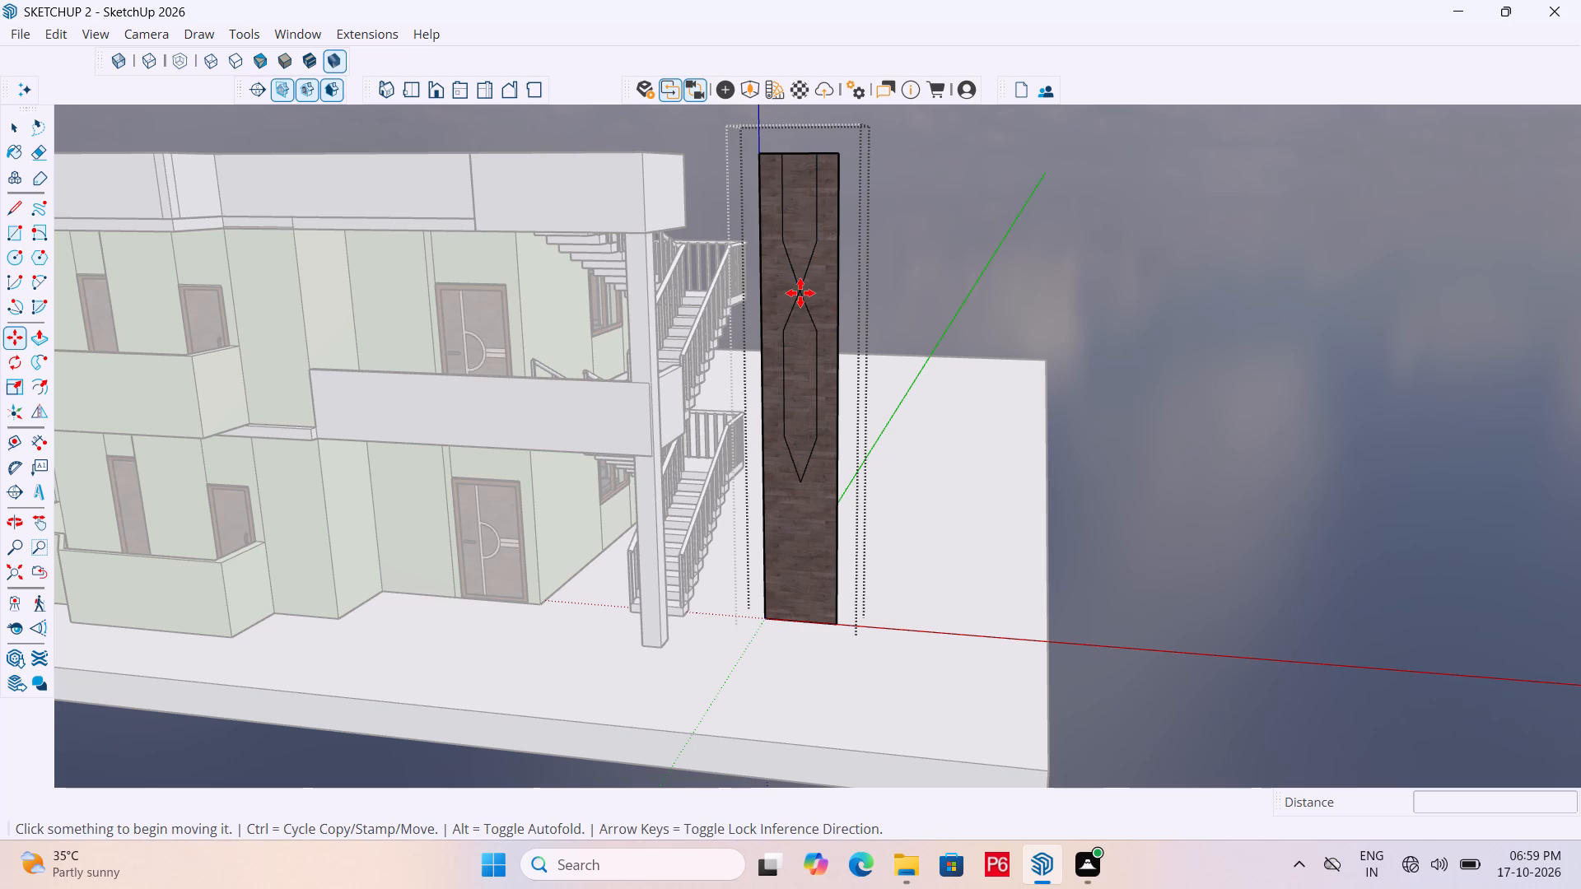
# Draw two vertical lines, about 10' 2" long, from the closed shape's lower corners straight down to the panel's bottom edge.
pyautogui.scroll(5, 788, 520)
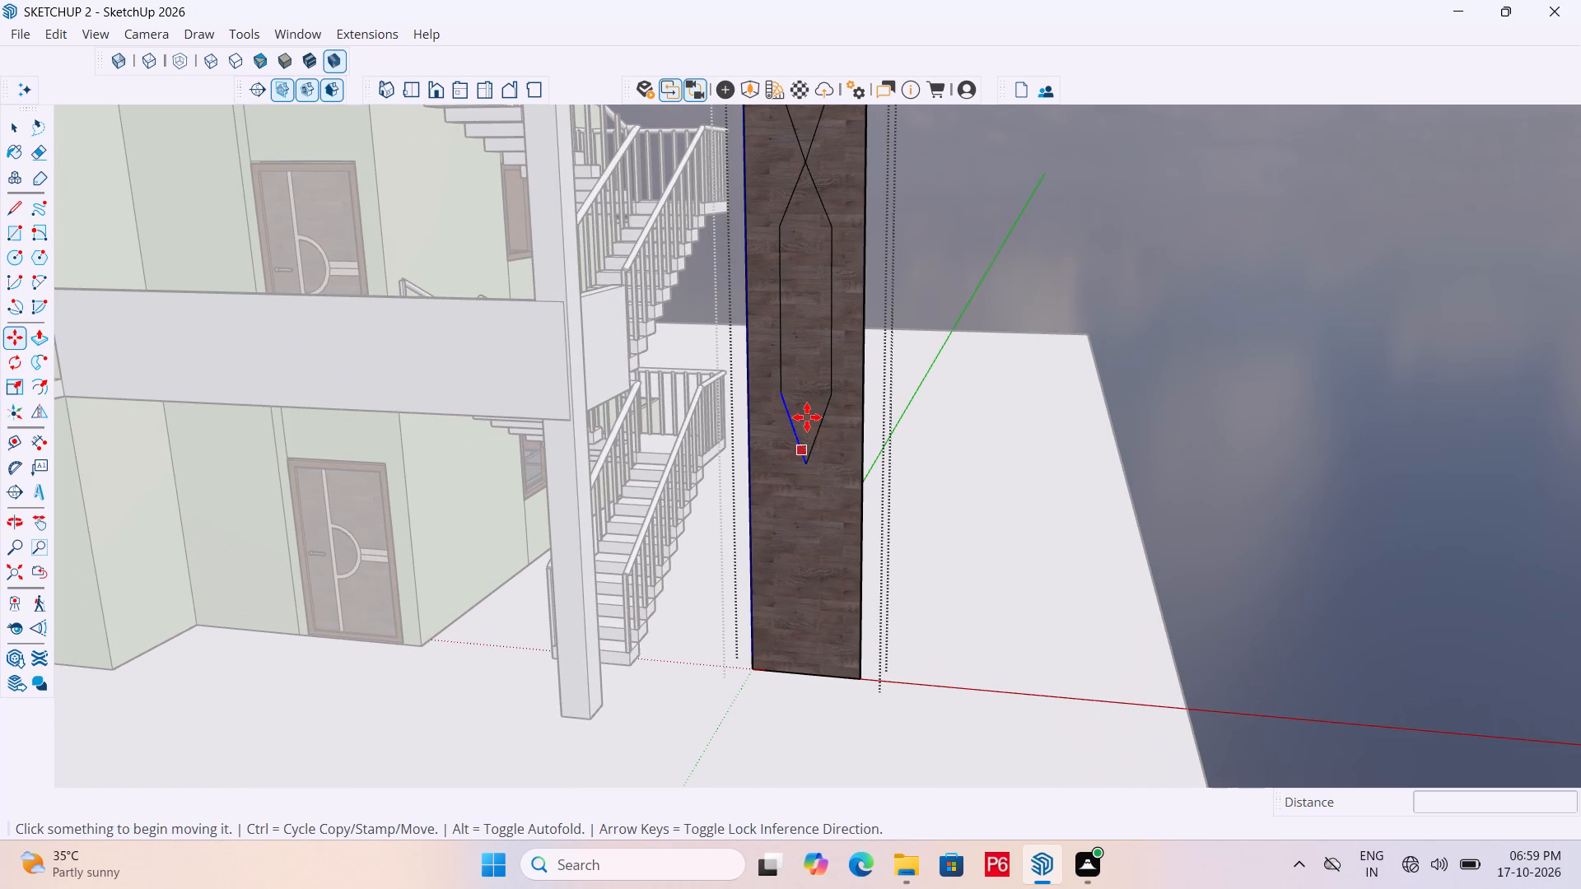
pyautogui.press('l')
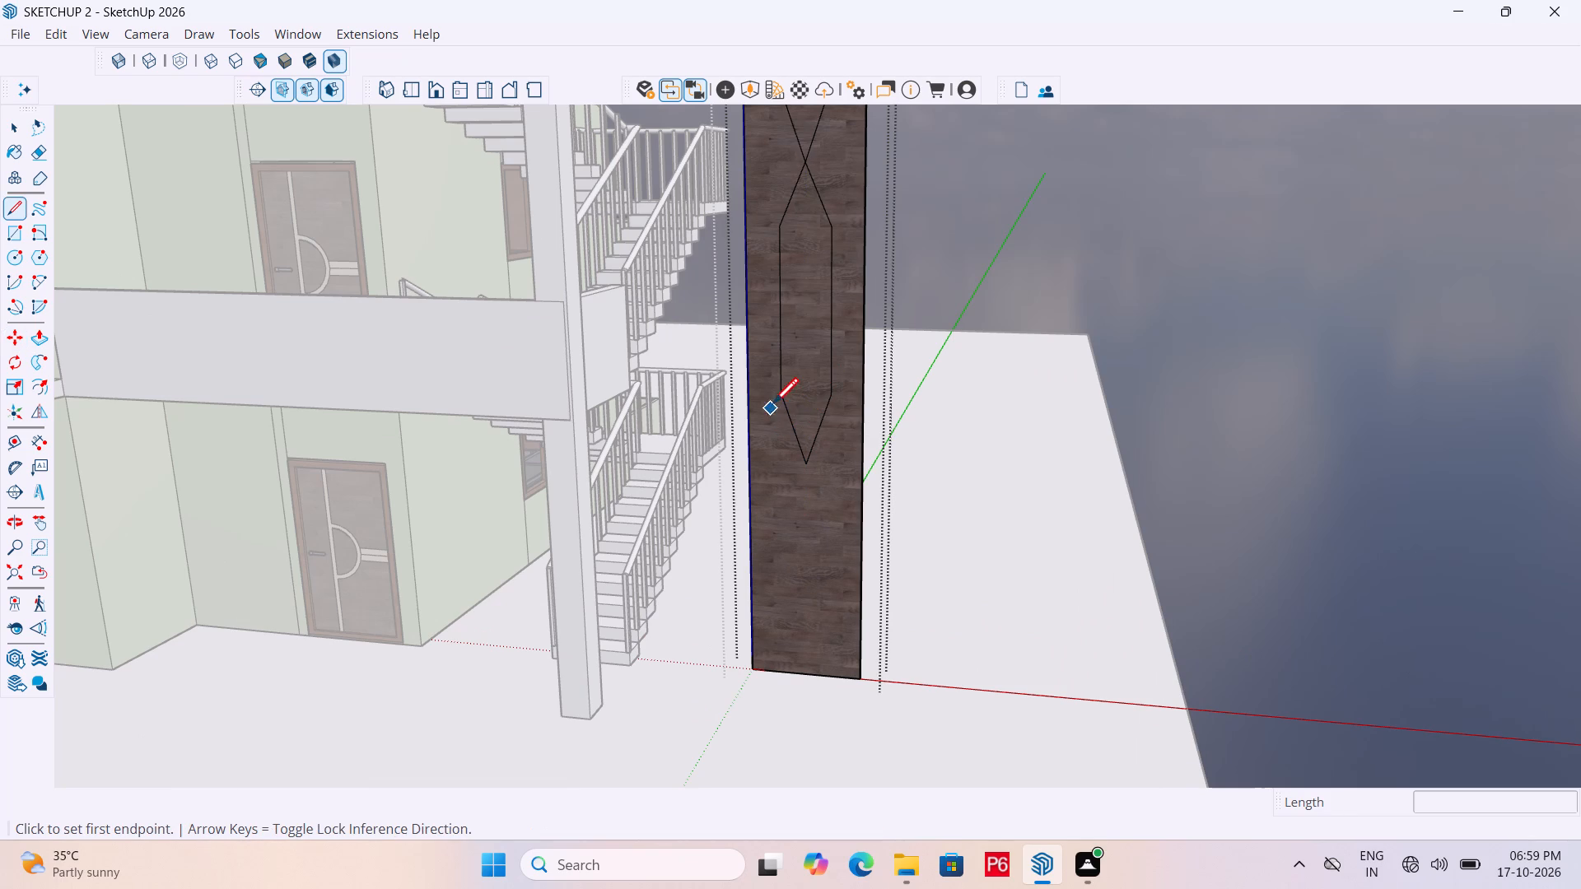
pyautogui.click(781, 400)
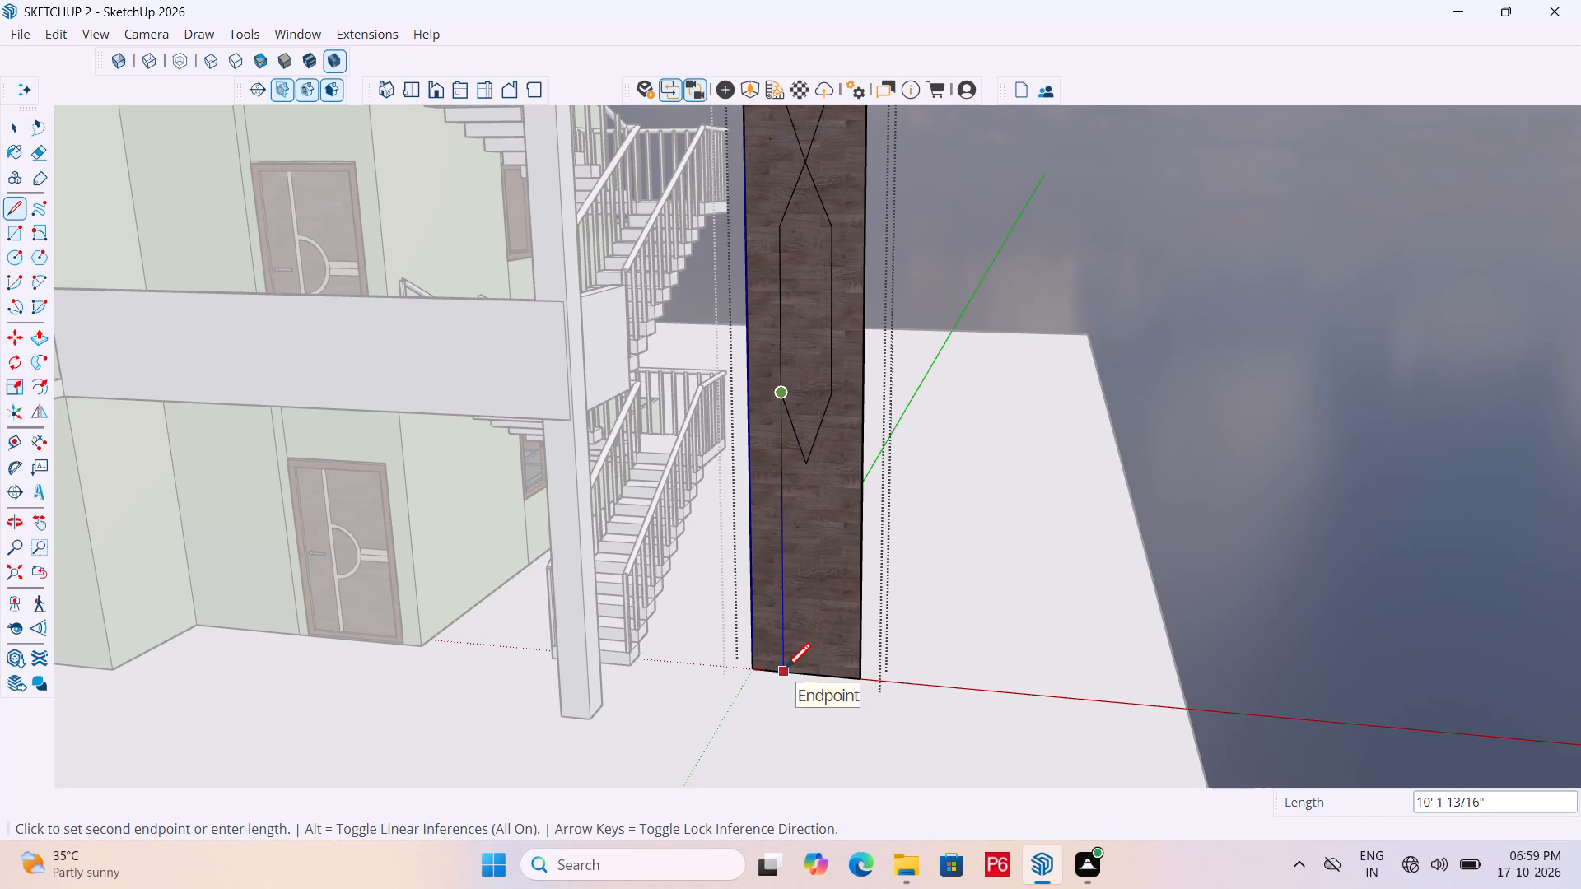
pyautogui.click(786, 671)
pyautogui.press('space')
pyautogui.press('l')
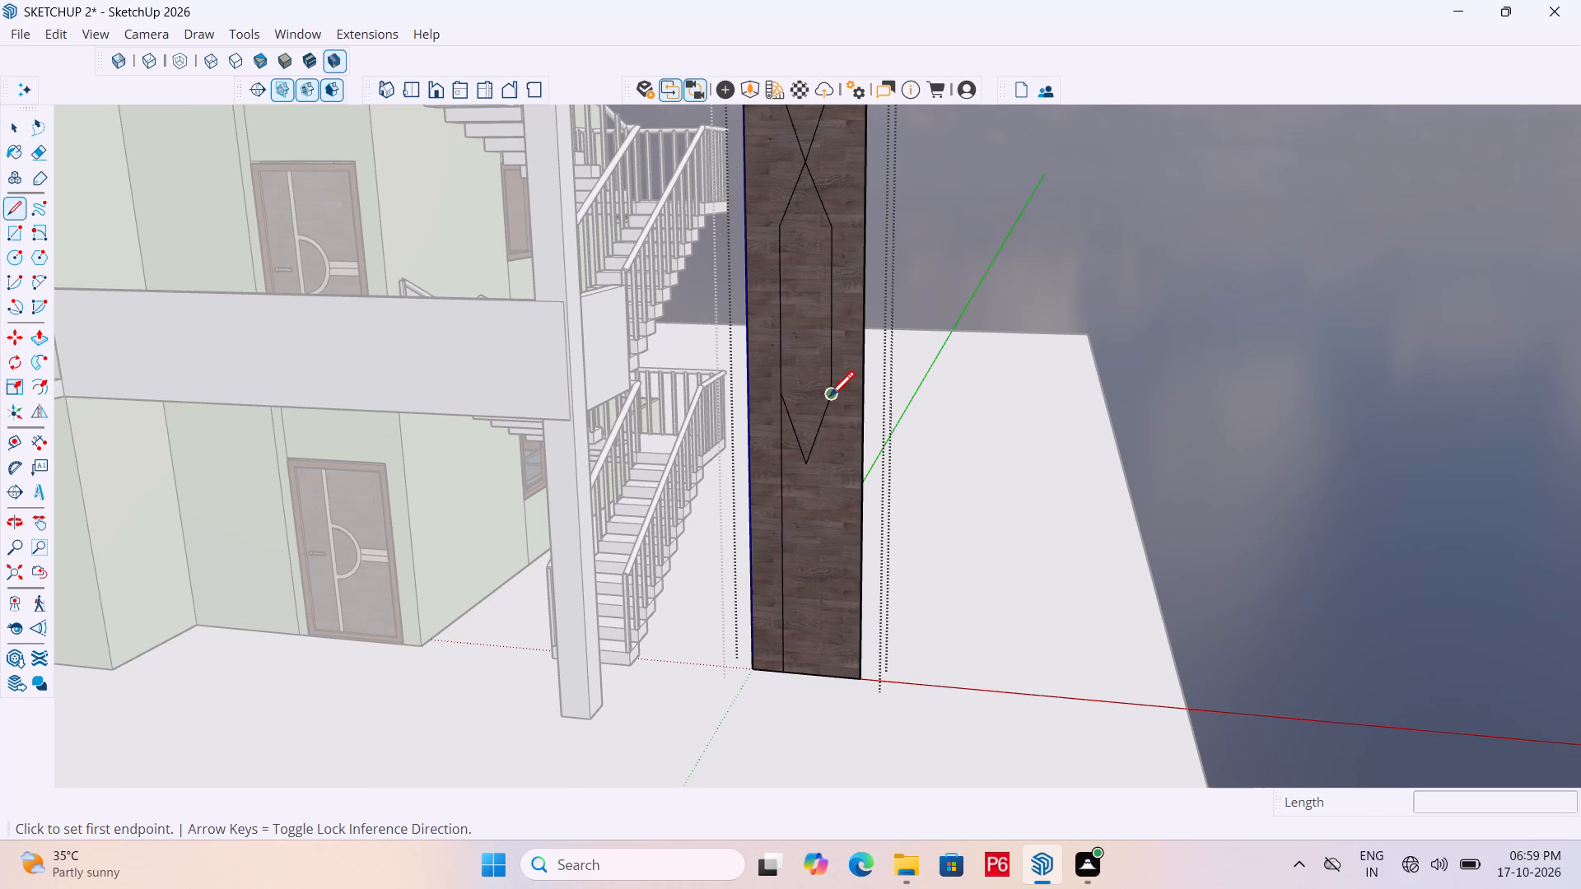
pyautogui.scroll(6, 804, 491)
pyautogui.scroll(5, 820, 421)
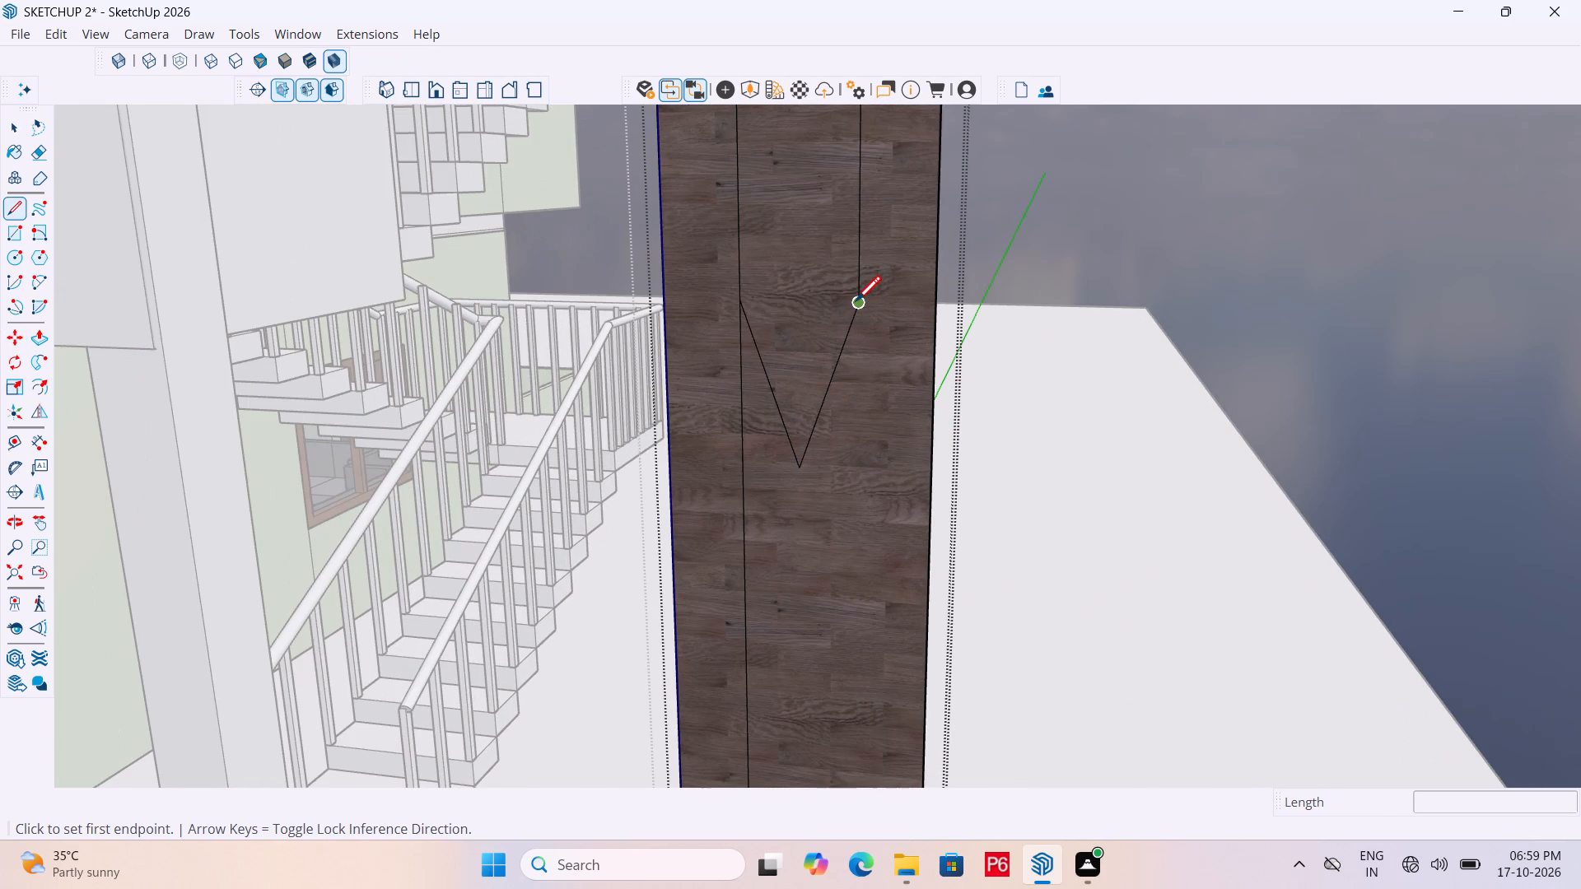
pyautogui.click(854, 305)
pyautogui.scroll(-11, 826, 562)
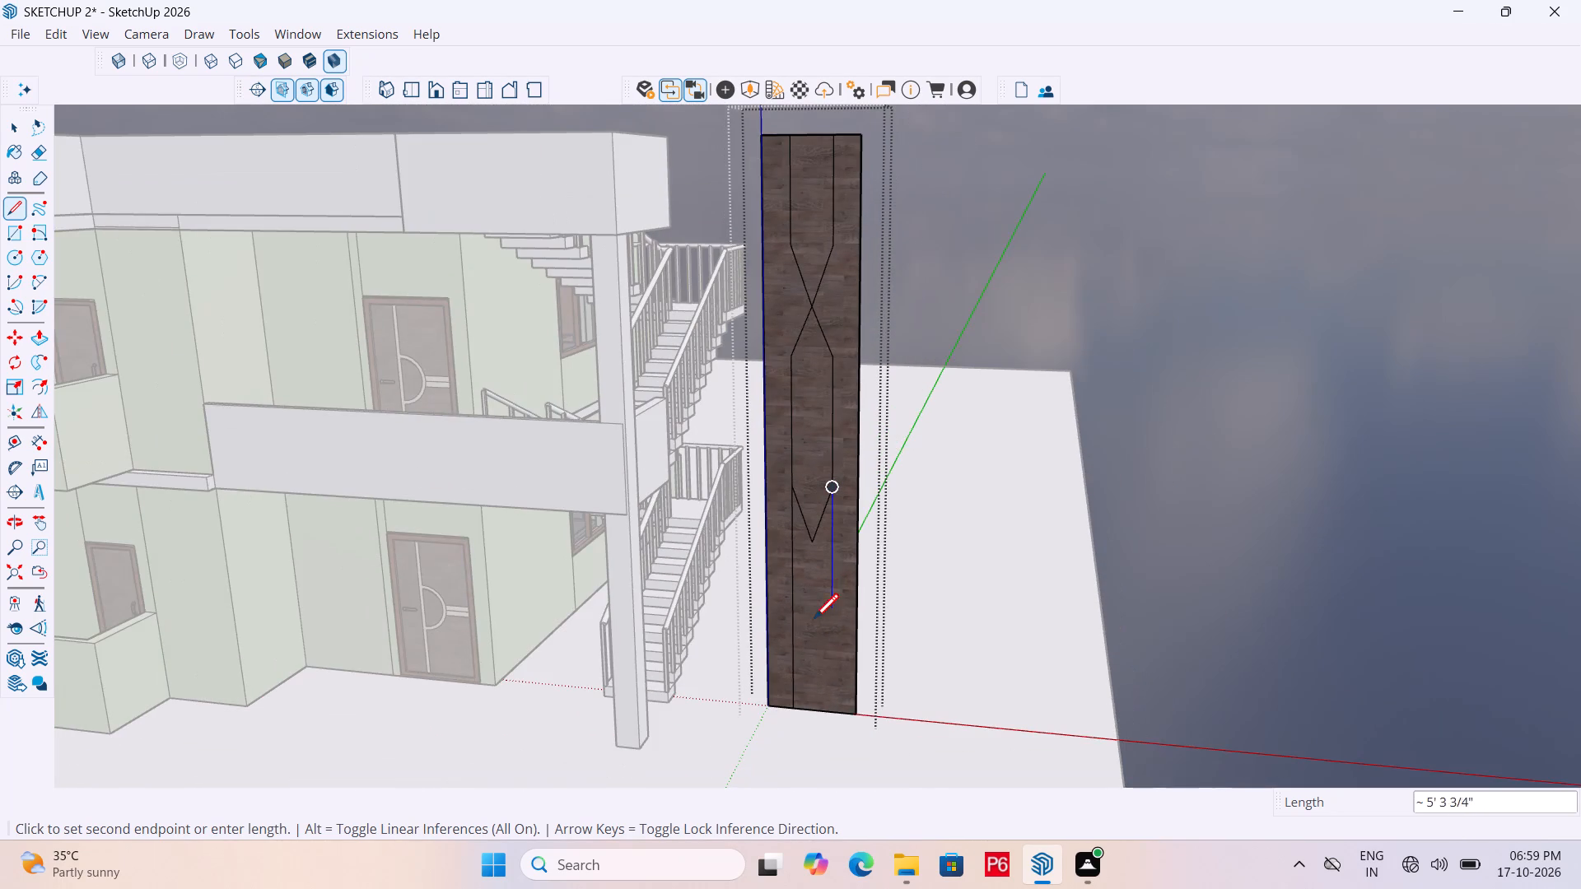
pyautogui.scroll(4, 828, 709)
pyautogui.click(833, 718)
pyautogui.press('space')
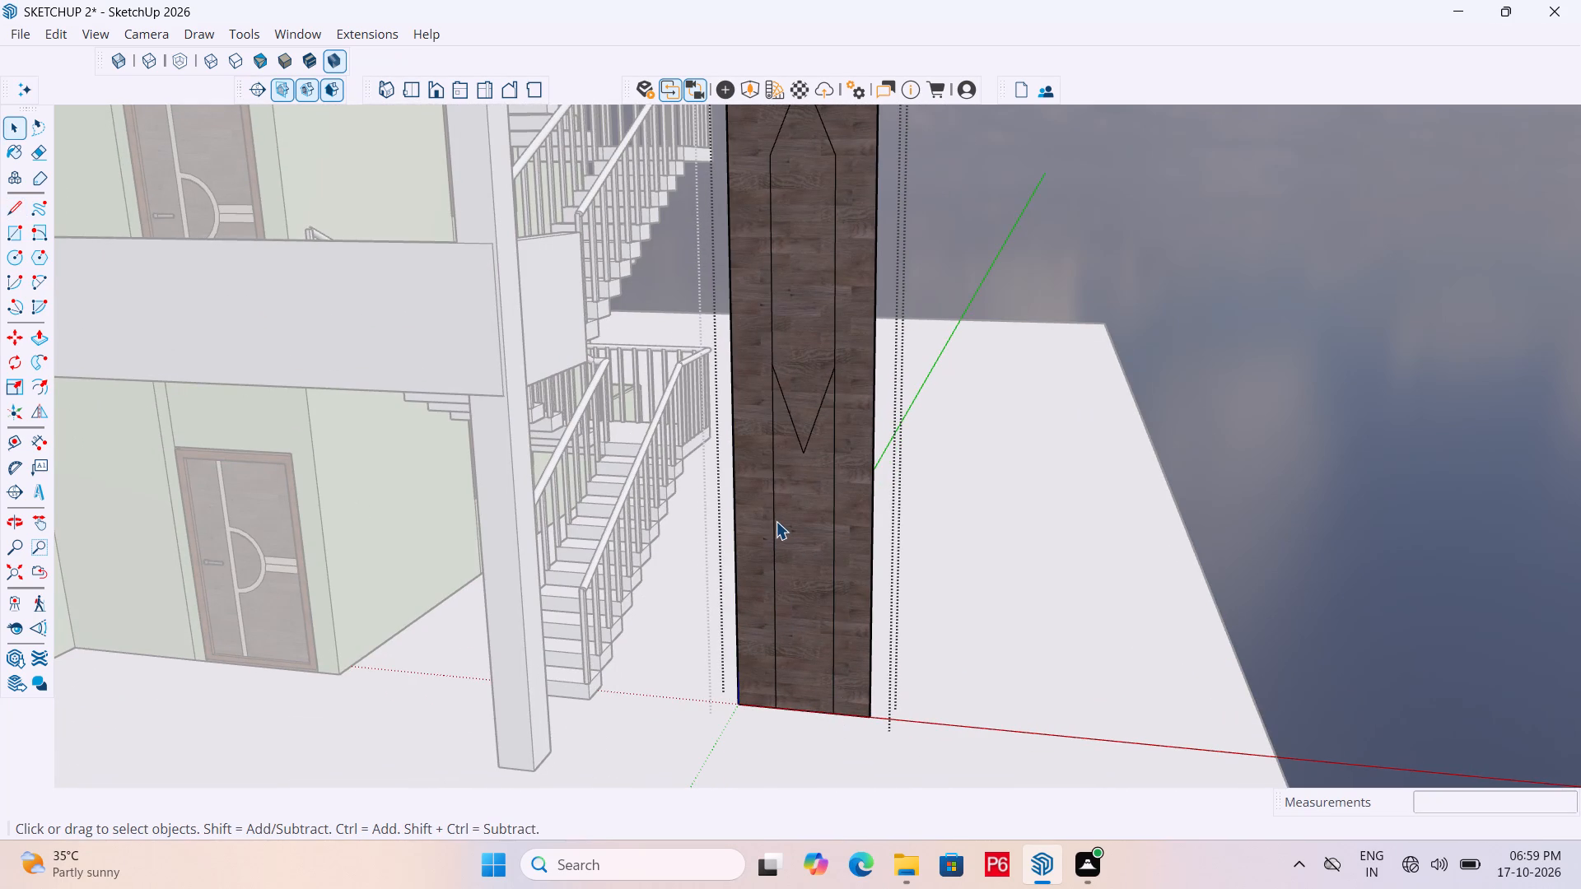
# Draw a horizontal line about 1' 11" long from the closed shape's lower tip to the panel's right edge.
pyautogui.moveTo(776, 521); pyautogui.dragTo(793, 534, button='middle')
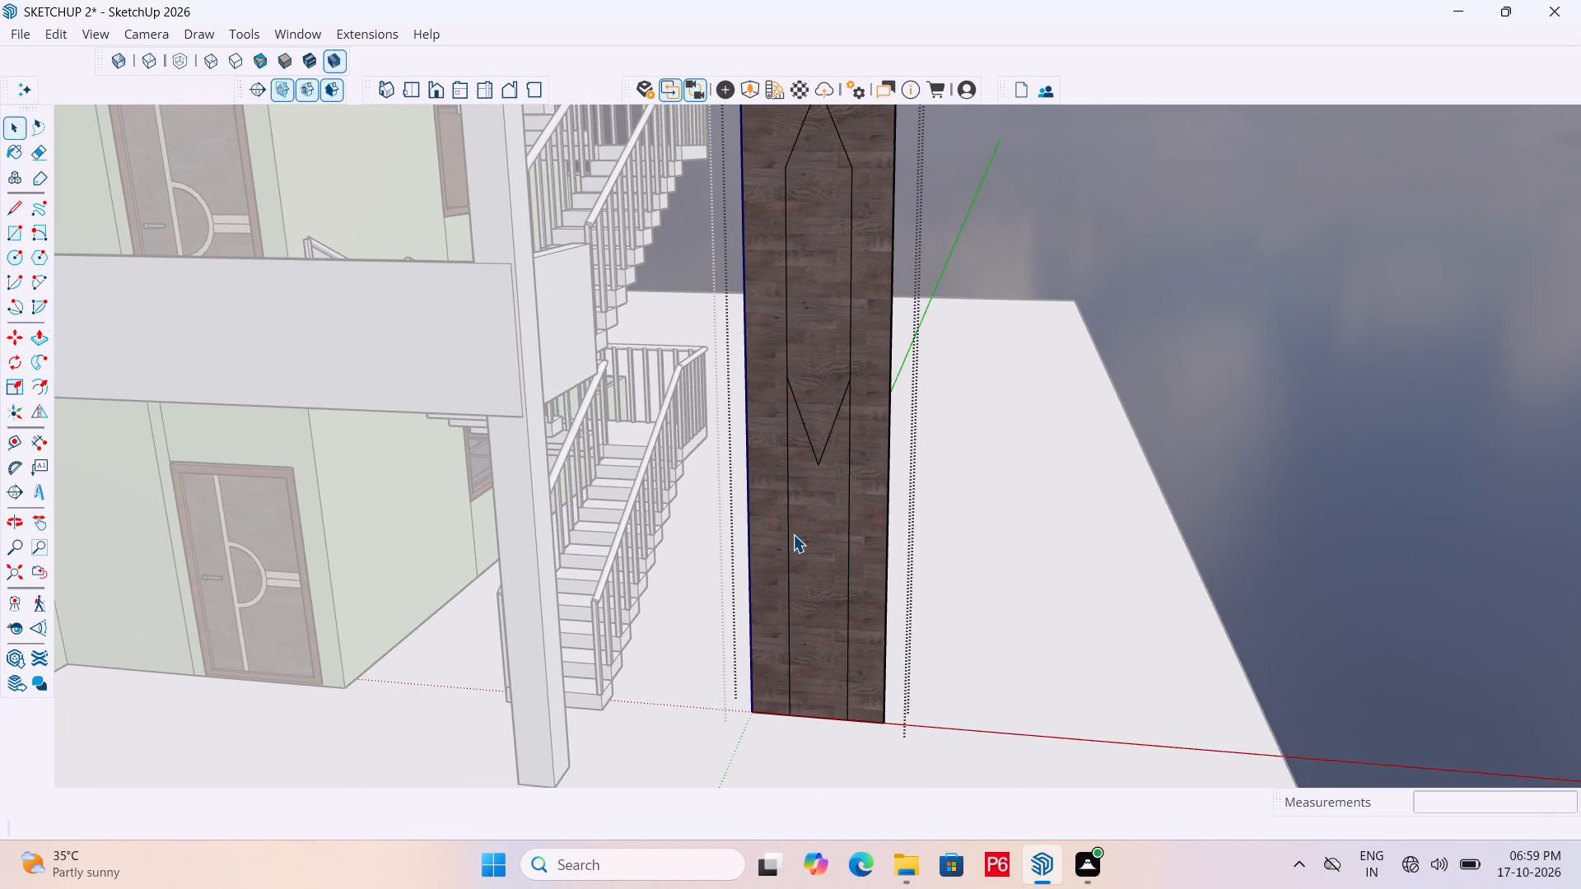
pyautogui.press('l')
pyautogui.press('space')
pyautogui.press('Escape')
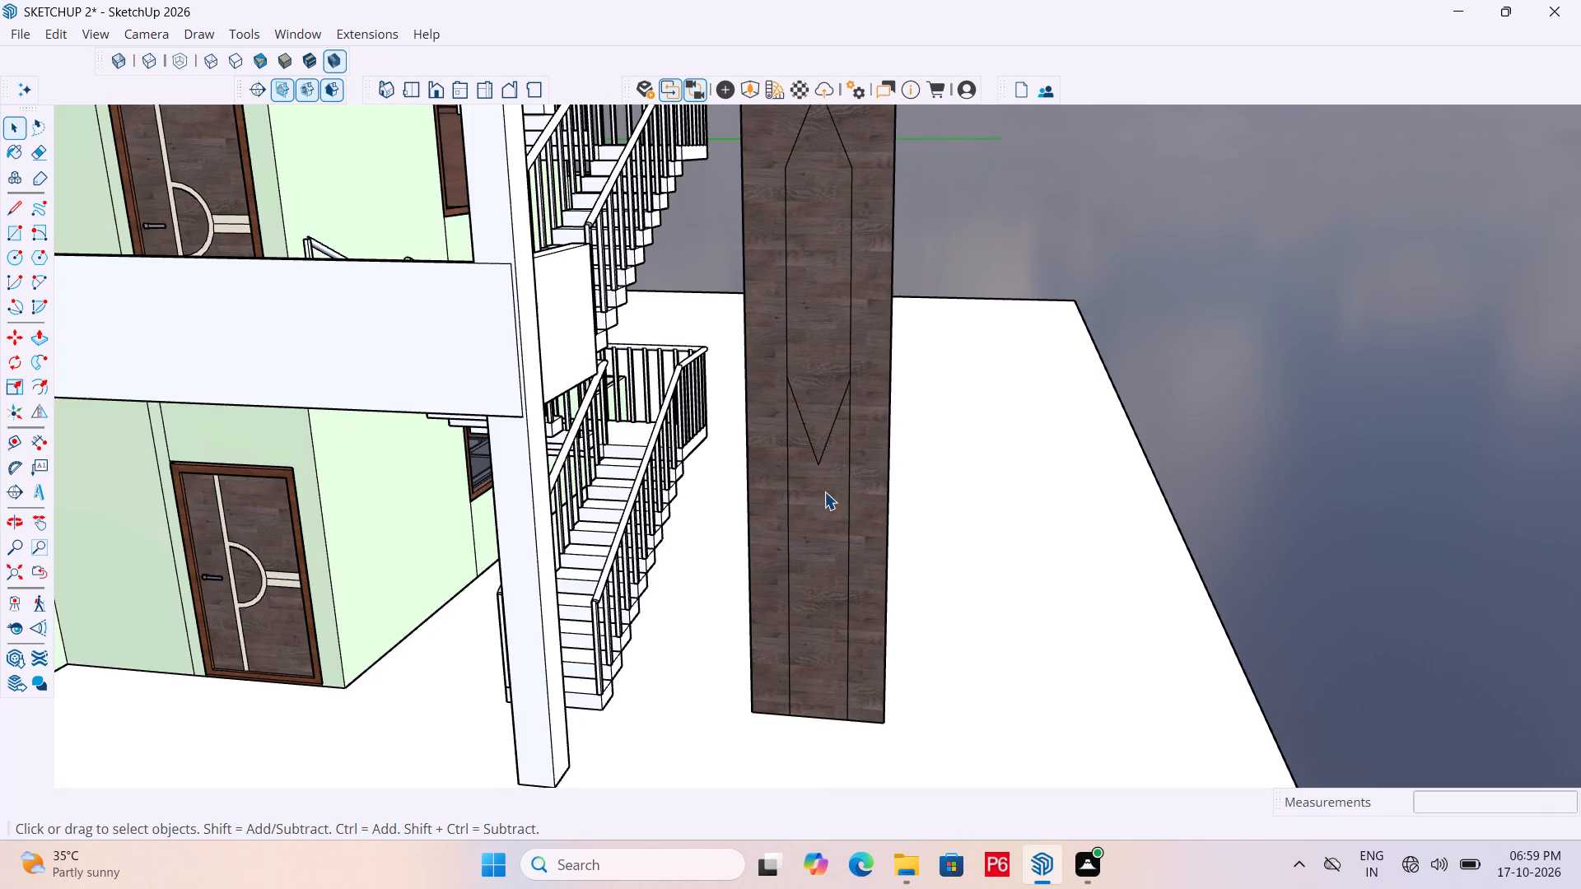
pyautogui.scroll(2, 809, 481)
pyautogui.tripleClick(815, 487)
pyautogui.click(810, 467)
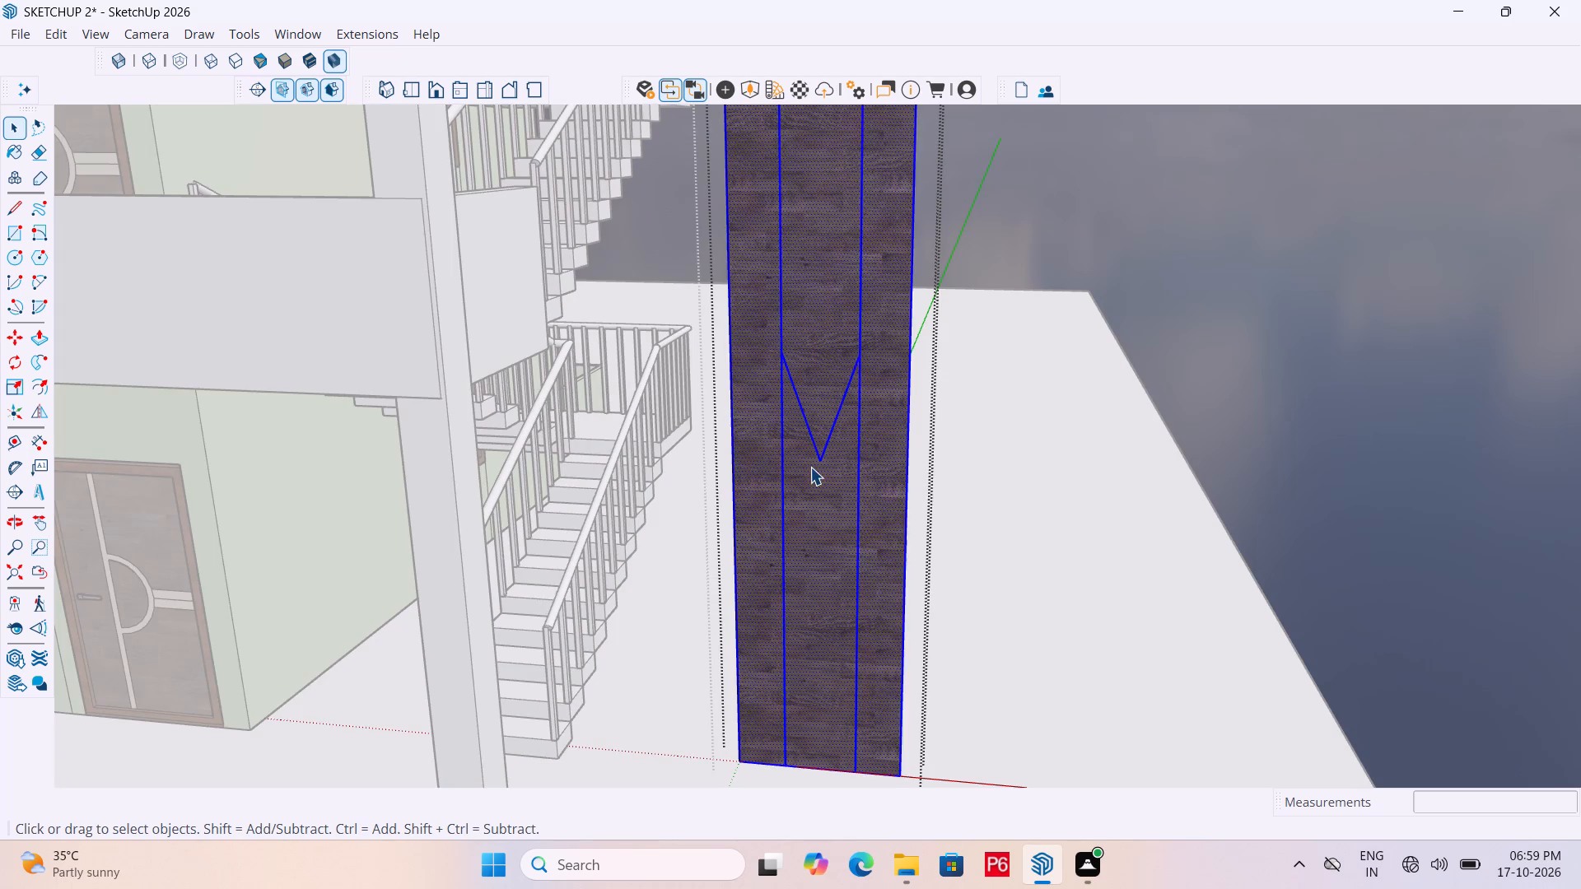
pyautogui.click(800, 479)
pyautogui.press('l')
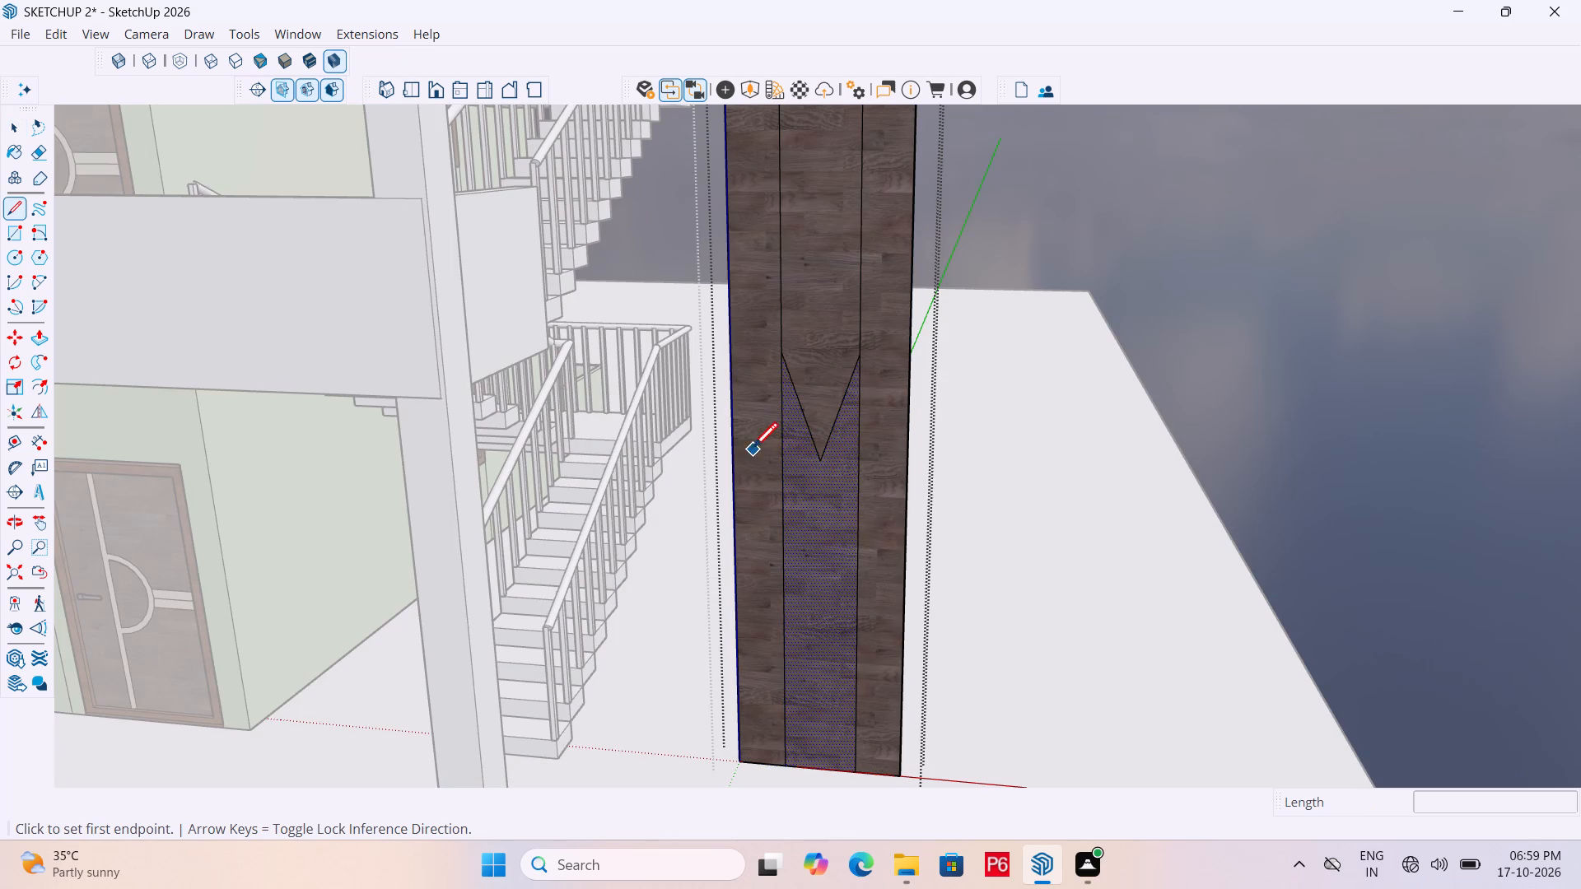
pyautogui.moveTo(816, 462); pyautogui.dragTo(836, 459)
pyautogui.click(907, 459)
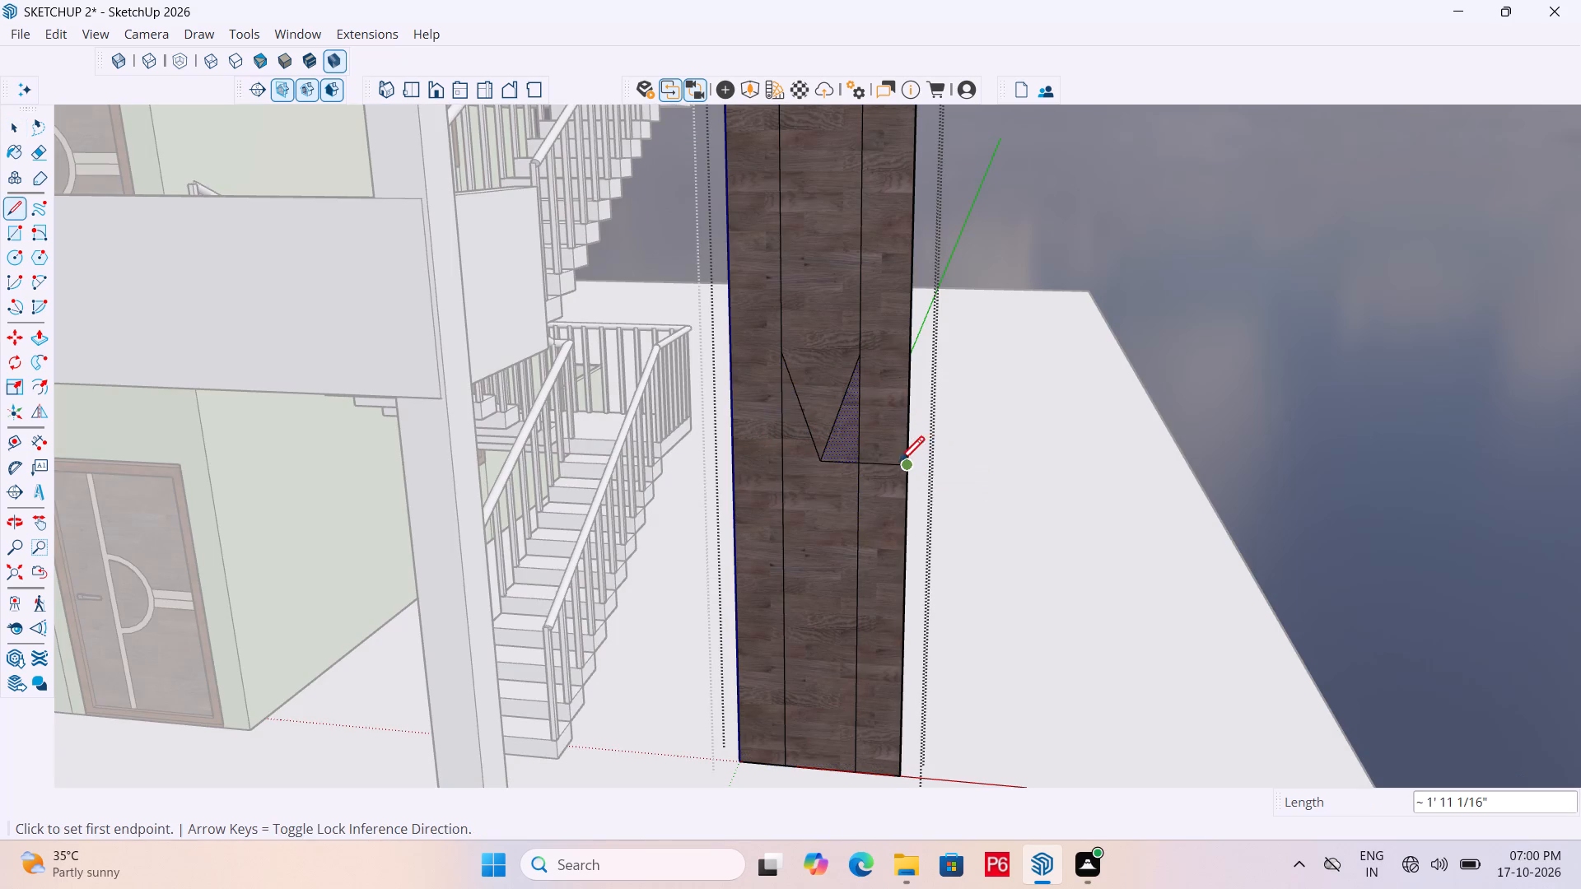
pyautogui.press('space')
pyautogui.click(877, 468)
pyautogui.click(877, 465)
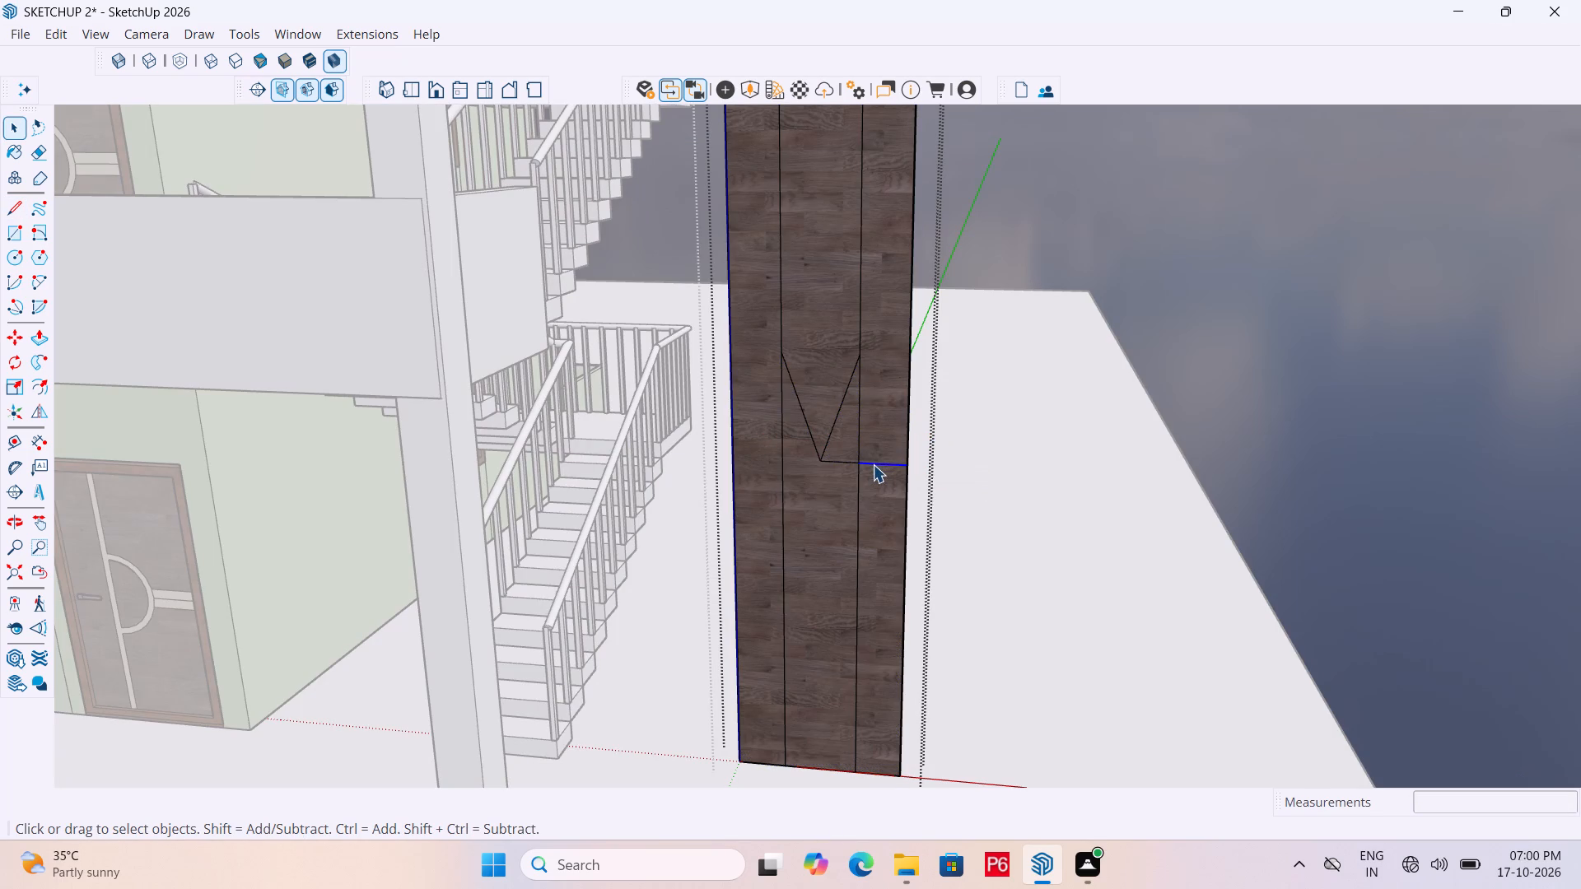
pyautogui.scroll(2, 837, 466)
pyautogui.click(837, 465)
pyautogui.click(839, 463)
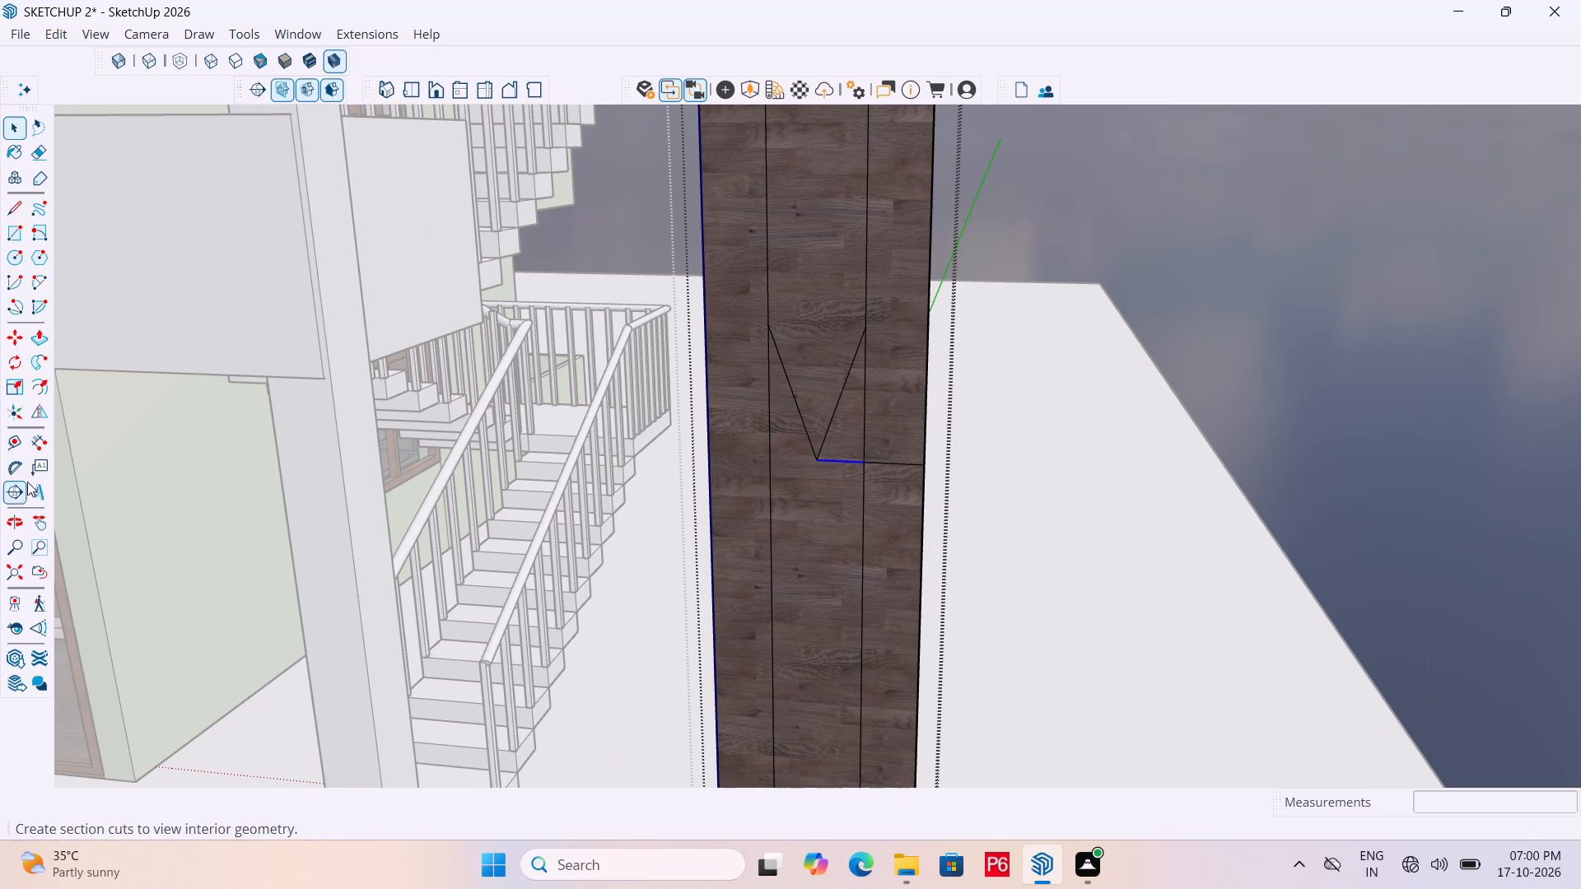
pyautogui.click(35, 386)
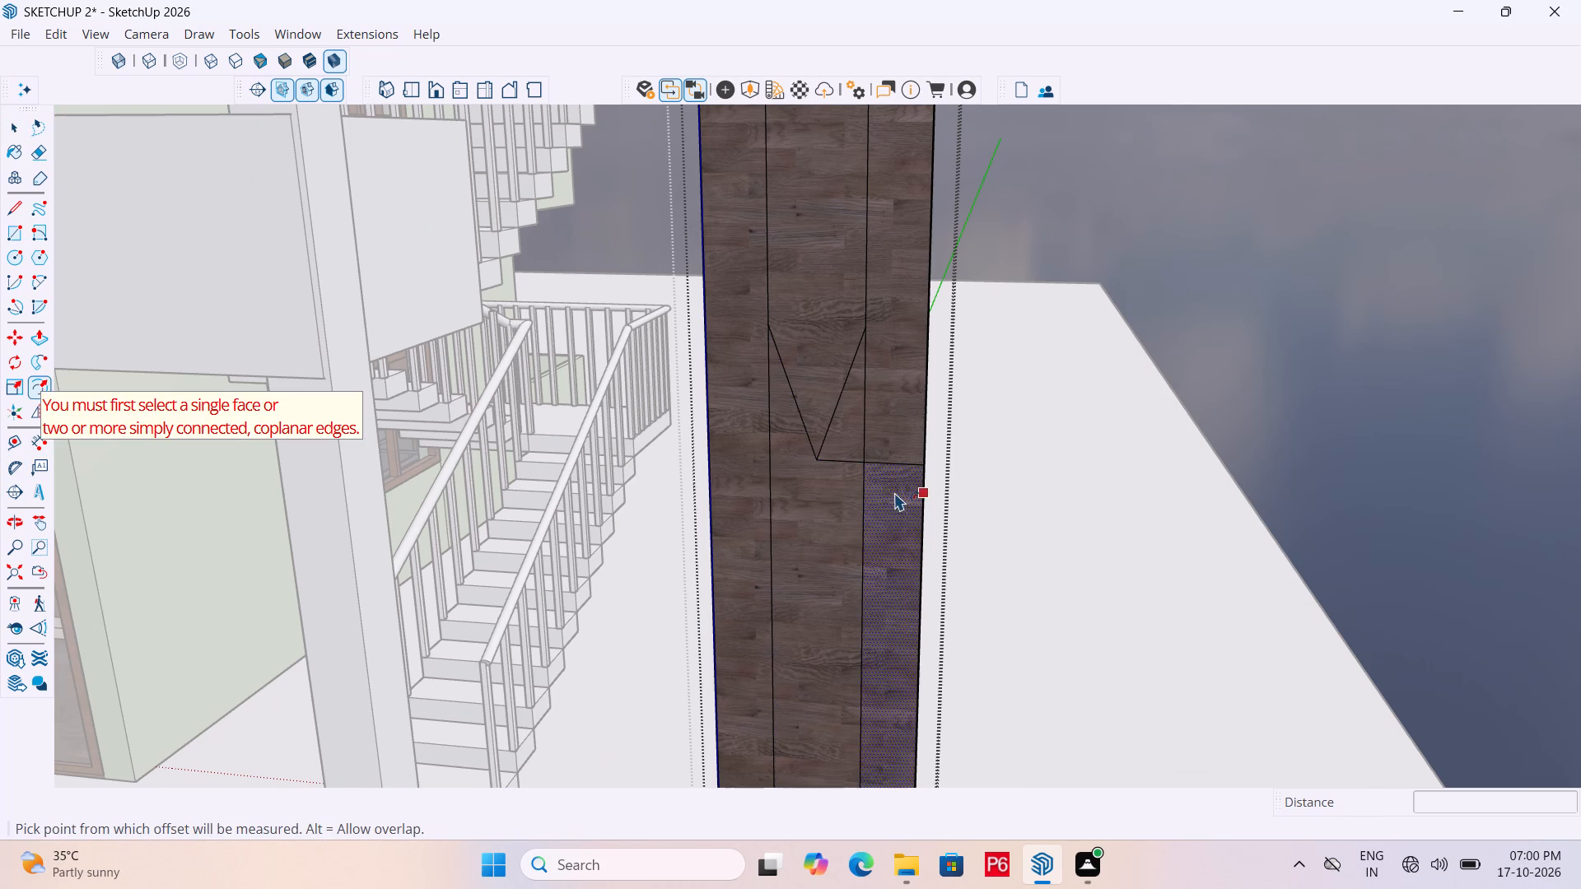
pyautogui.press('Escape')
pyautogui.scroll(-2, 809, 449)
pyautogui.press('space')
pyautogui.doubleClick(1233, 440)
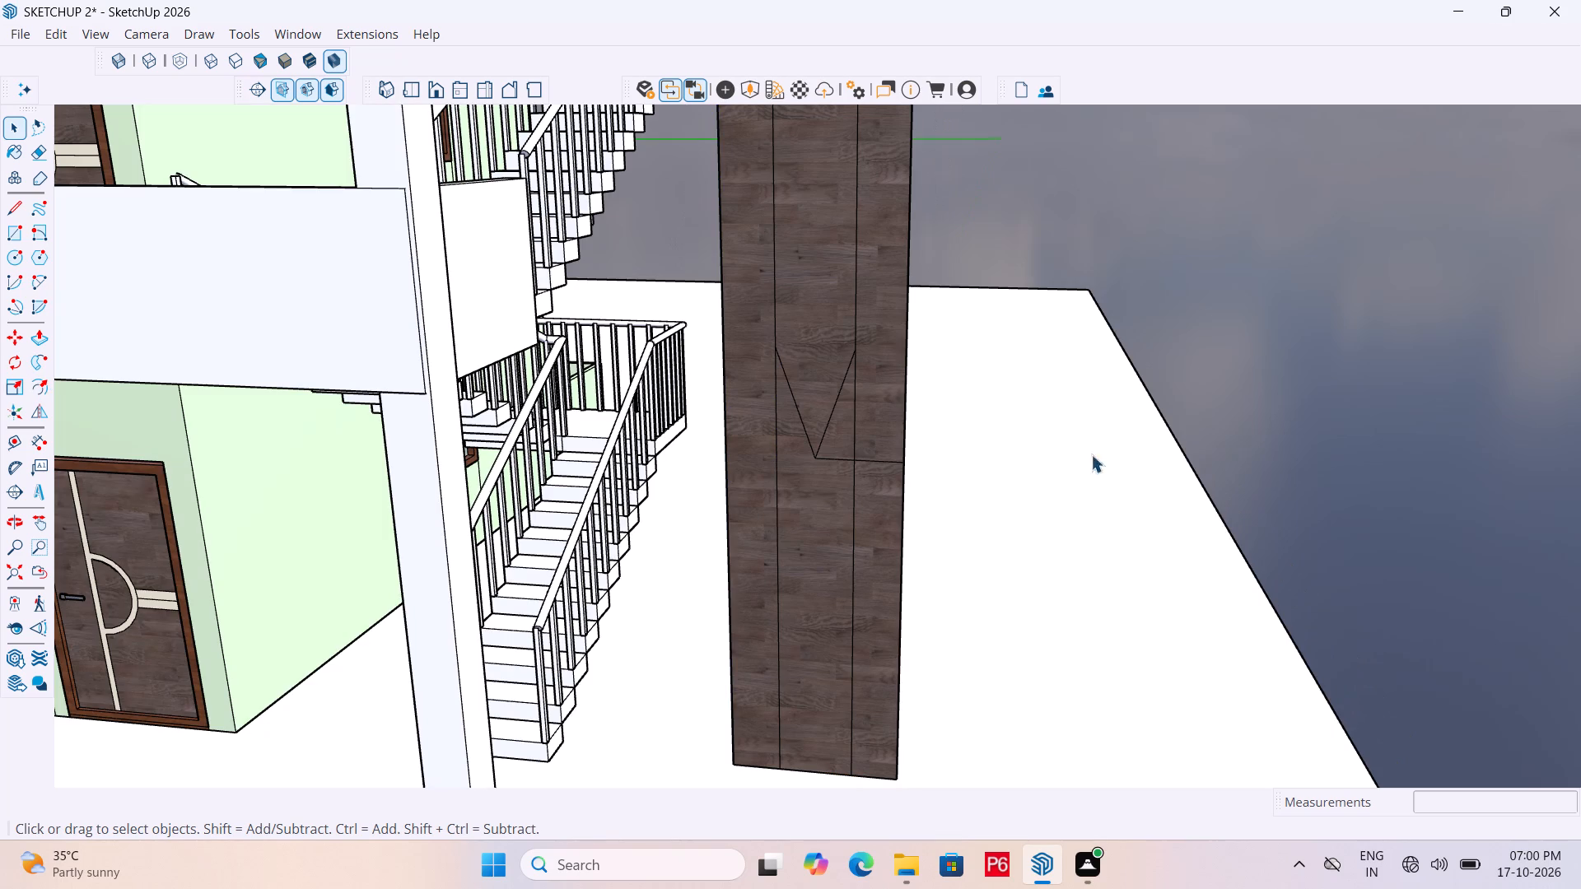
# Save the model with the new panel lines.
pyautogui.hotkey('ctrl', 's')
pyautogui.hotkey('ctrl', 's')
pyautogui.hotkey('ctrl', 's')
pyautogui.hotkey('ctrl', 's')
# Reopen the panel group and place a horizontal guide 2' below the horizontal line at the closed shape's lower tip.
pyautogui.scroll(12, 829, 474)
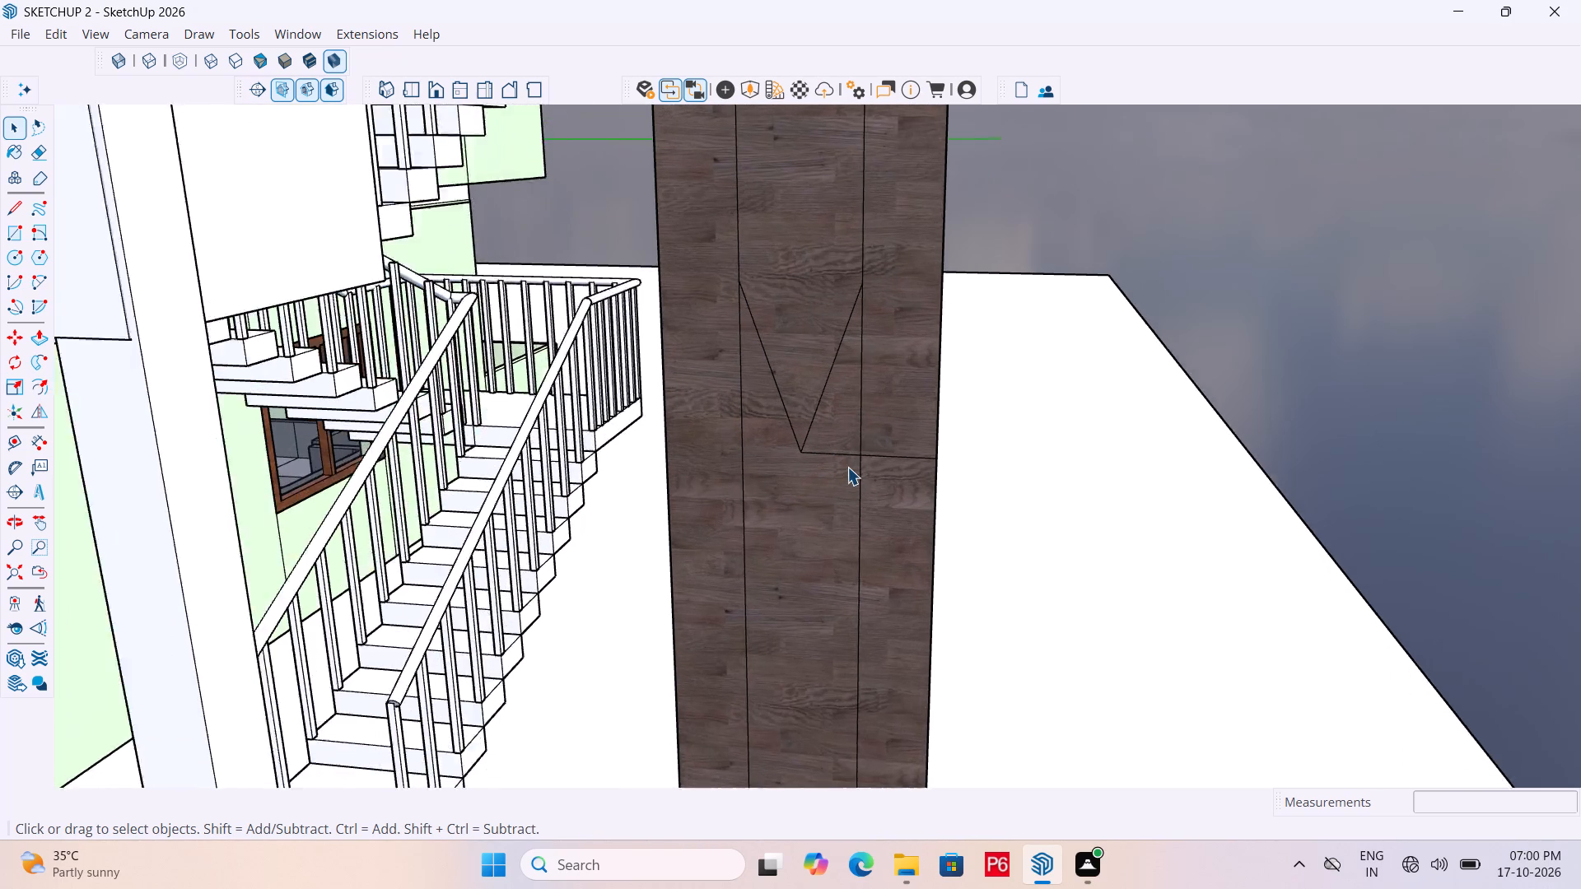
pyautogui.scroll(2, 847, 467)
pyautogui.click(839, 454)
pyautogui.doubleClick(839, 454)
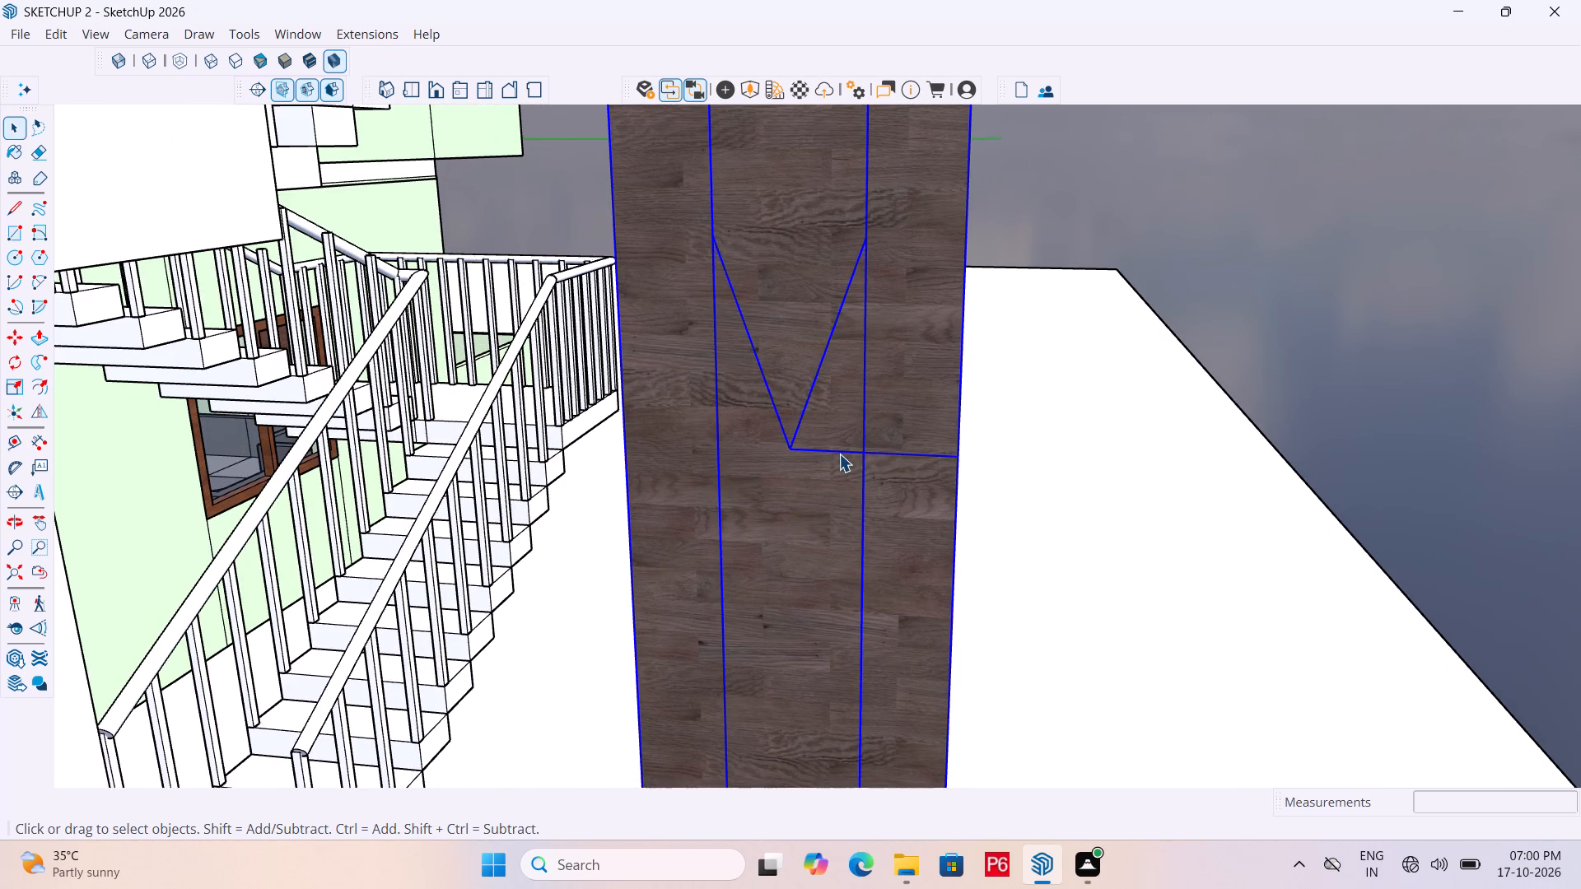
pyautogui.click(827, 450)
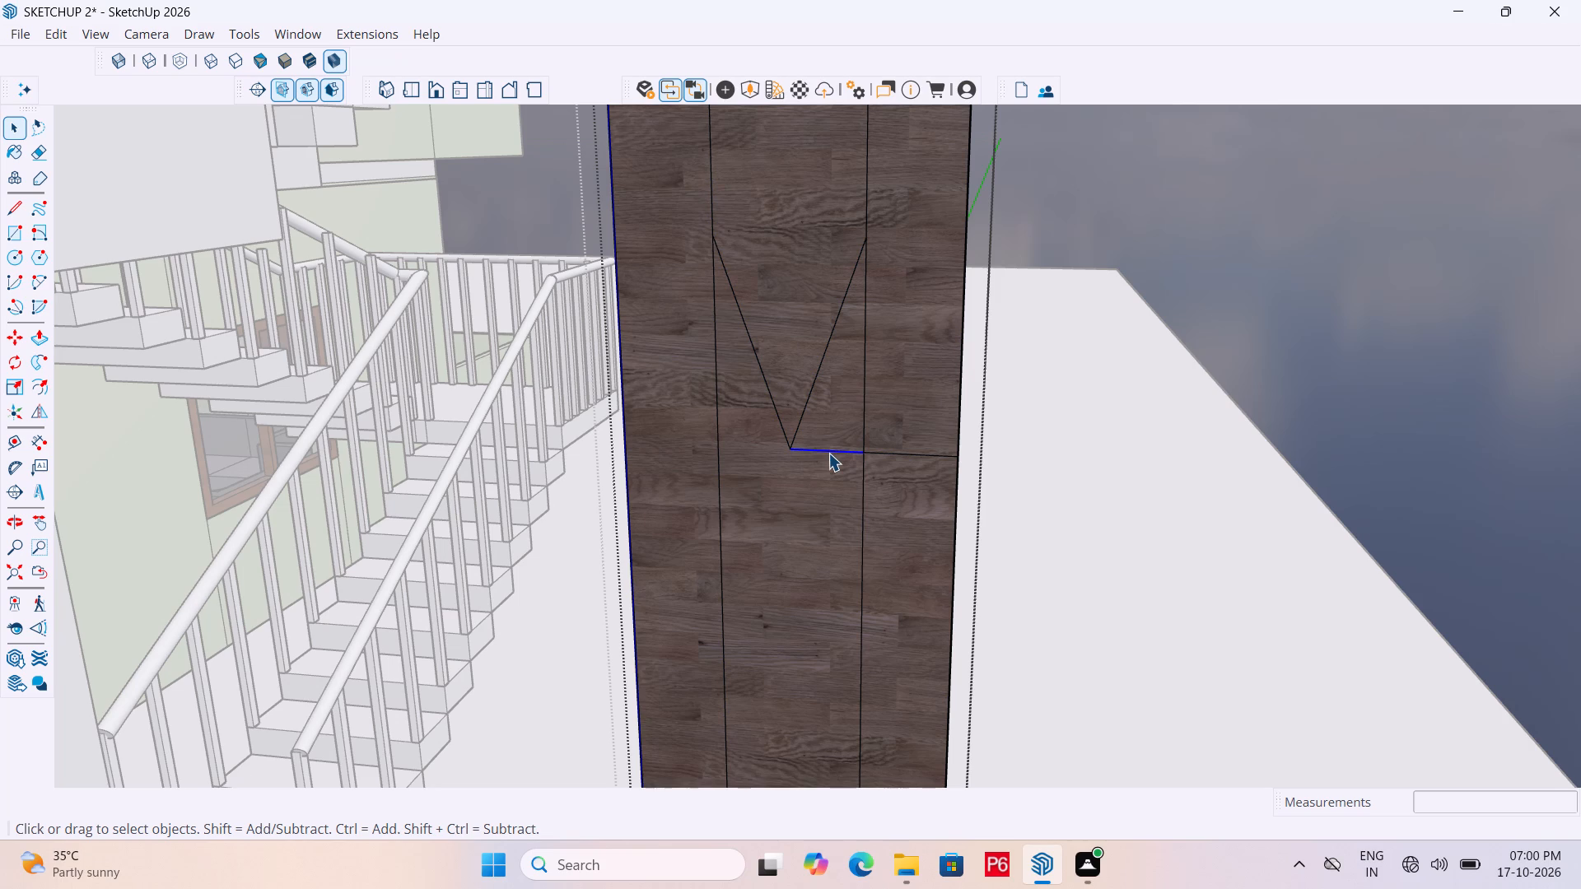
pyautogui.press('t')
pyautogui.click(844, 456)
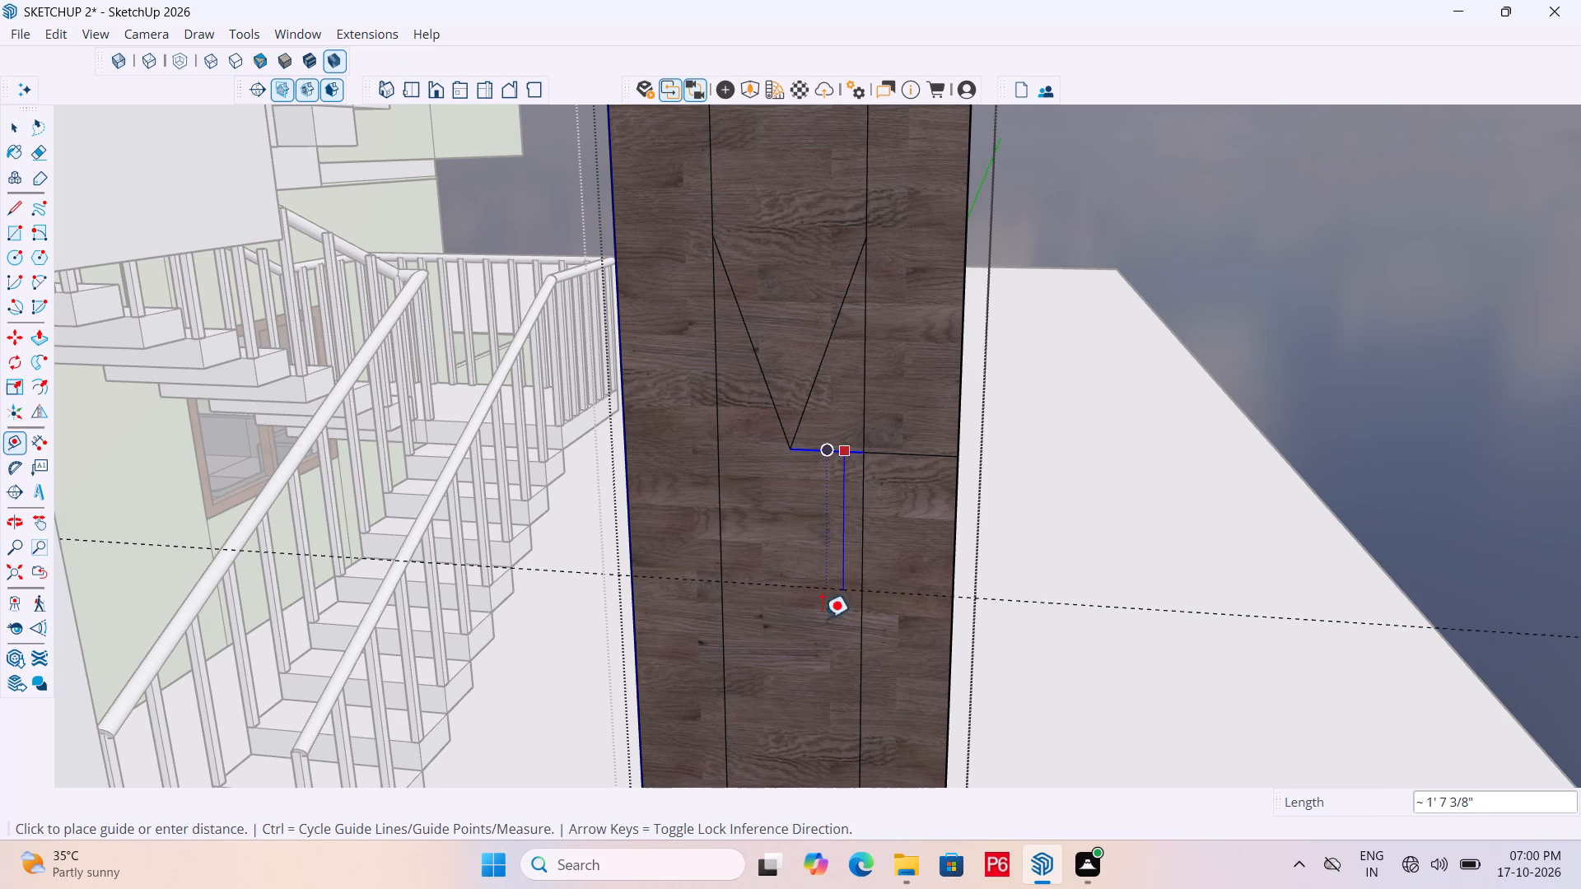
pyautogui.write("2'")
pyautogui.press('Return')
pyautogui.scroll(-4, 754, 520)
pyautogui.press('space')
pyautogui.scroll(4, 791, 538)
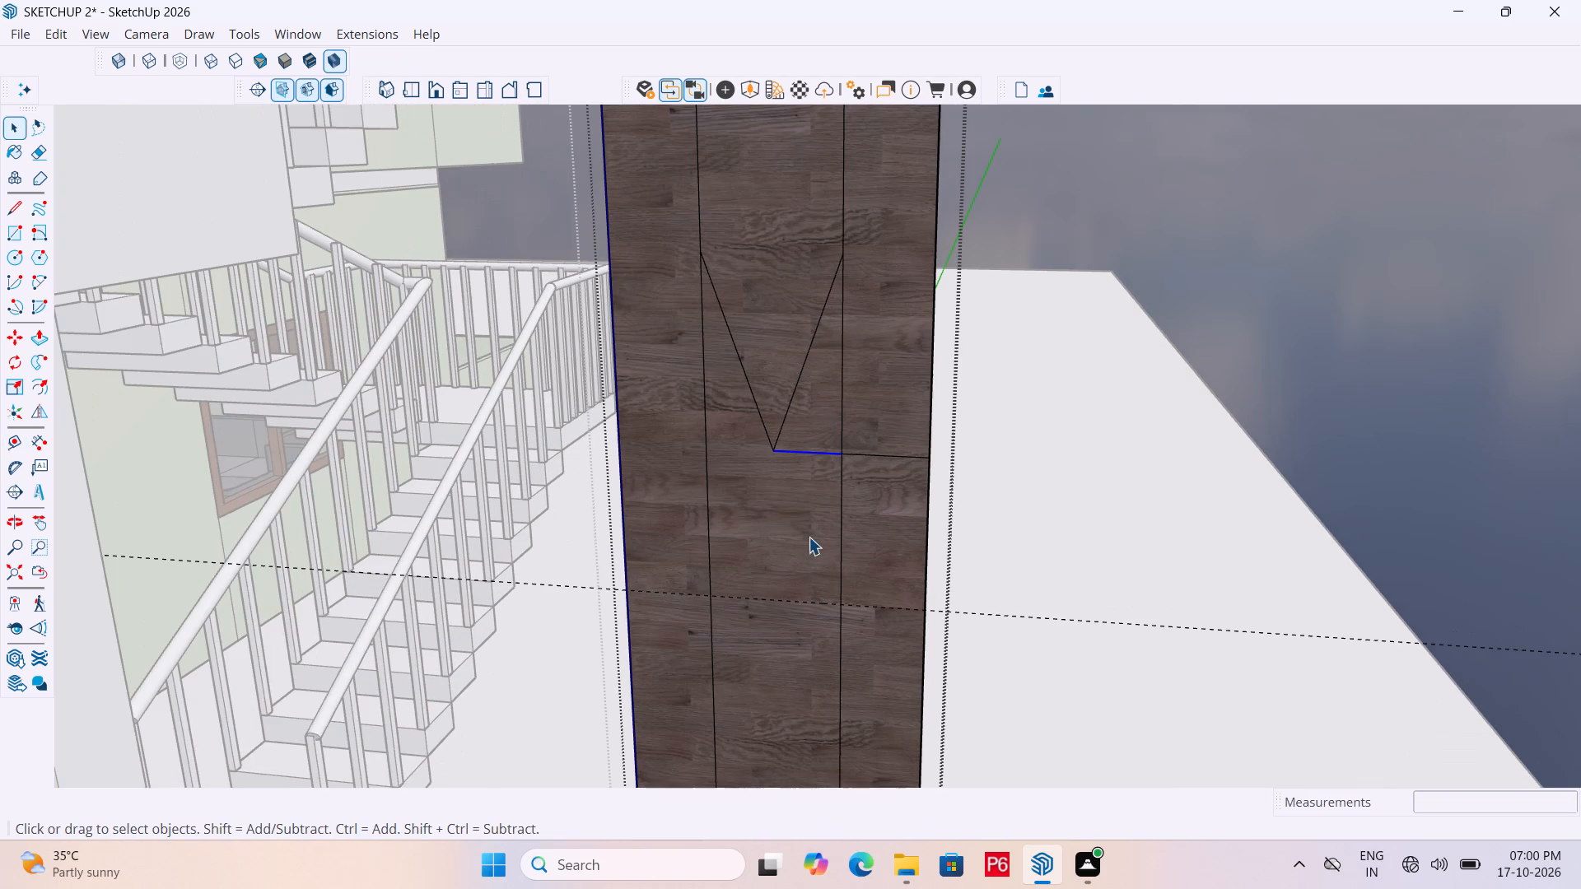
# Draw two diagonal lines, about 2' 2" each, from the guide's crossings with the vertical lines up to the closed shape's lower tip.
pyautogui.press('l')
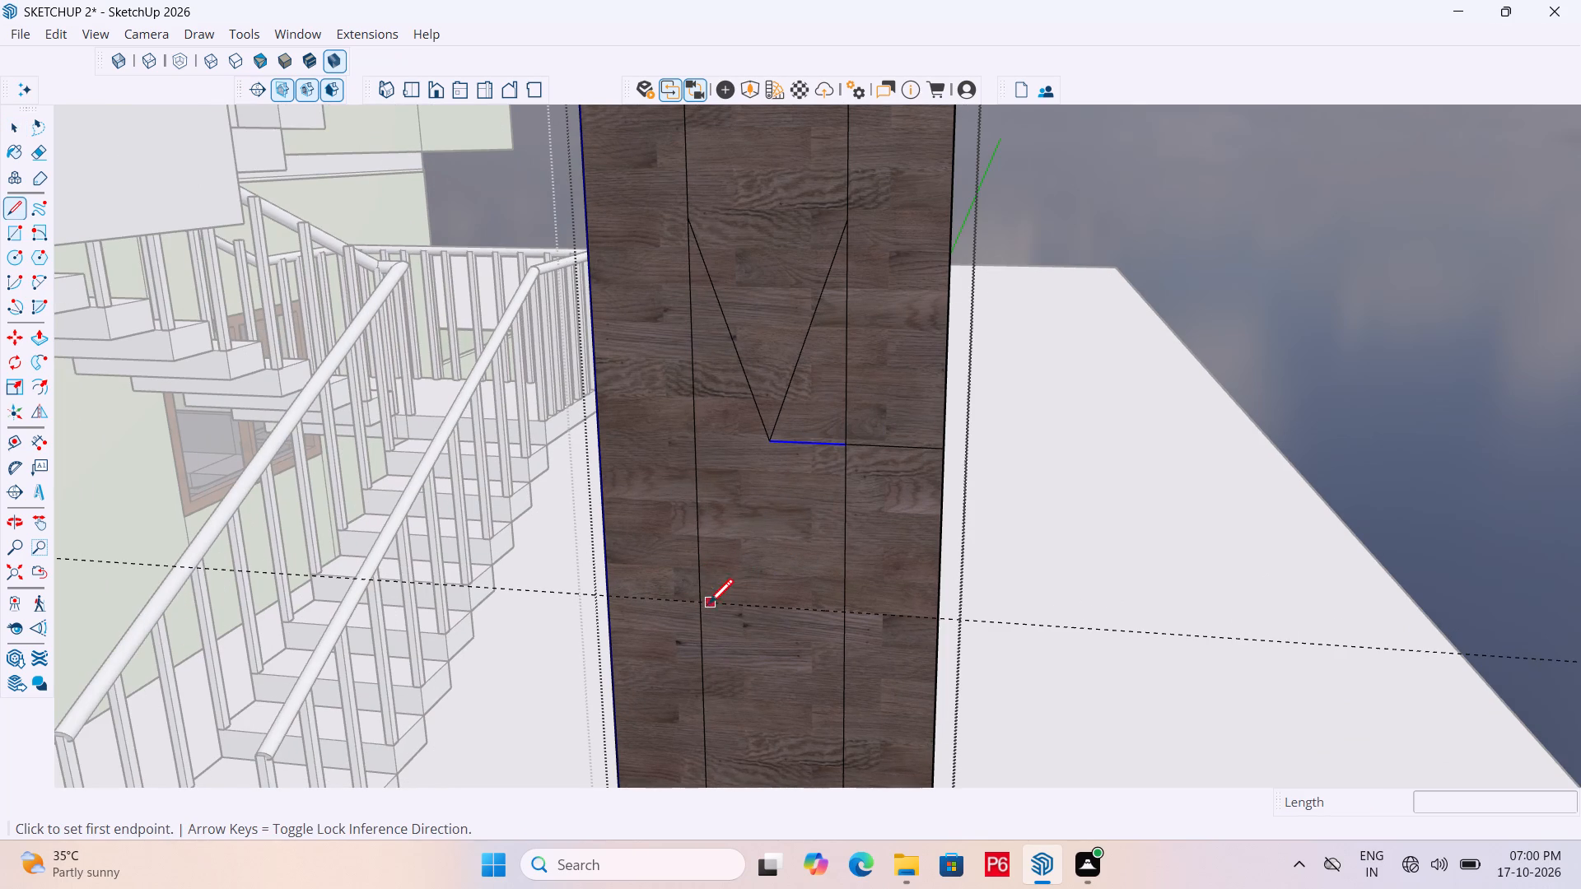
pyautogui.moveTo(702, 607); pyautogui.dragTo(711, 589)
pyautogui.click(766, 444)
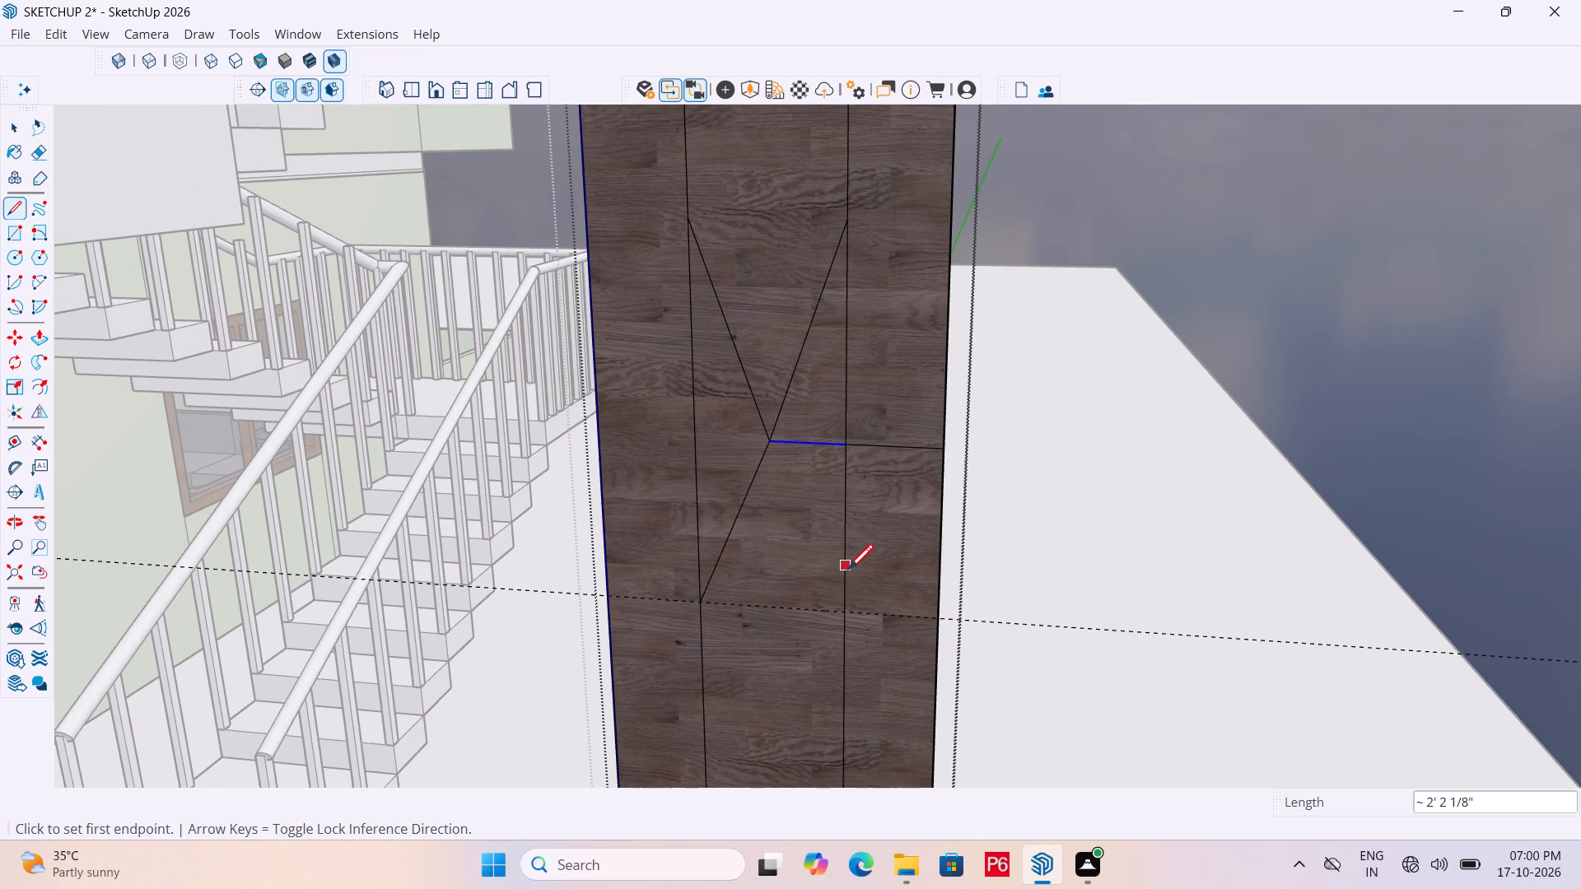
pyautogui.moveTo(843, 607); pyautogui.dragTo(843, 584)
pyautogui.click(773, 445)
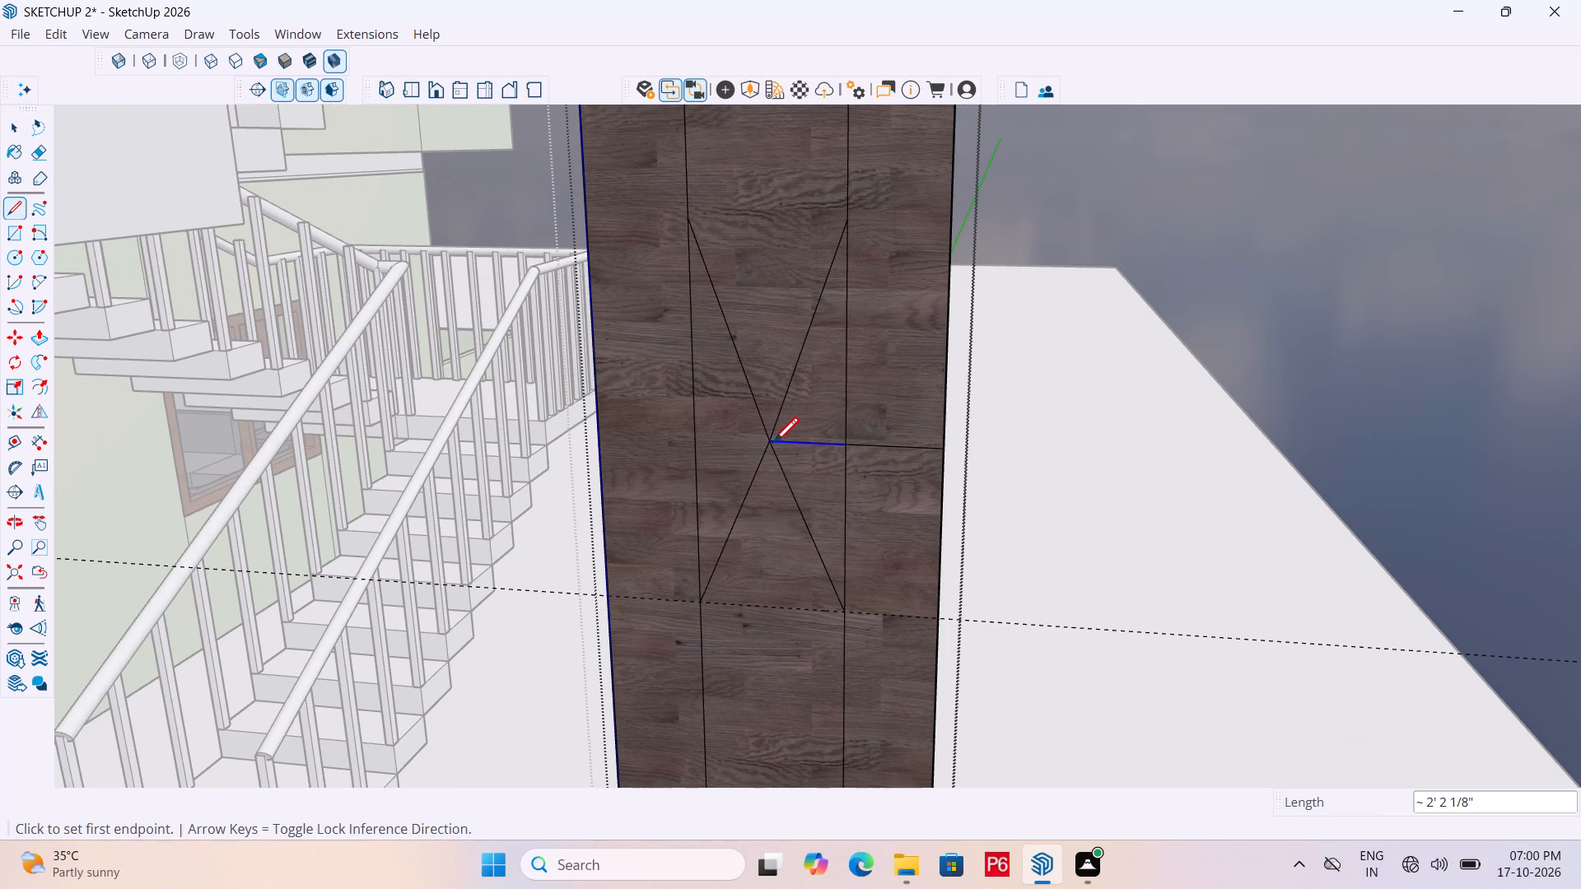
# Erase the horizontal line at the crossing point and the vertical line segments on both sides between the upper and lower diagonals.
pyautogui.press('space')
pyautogui.press('r')
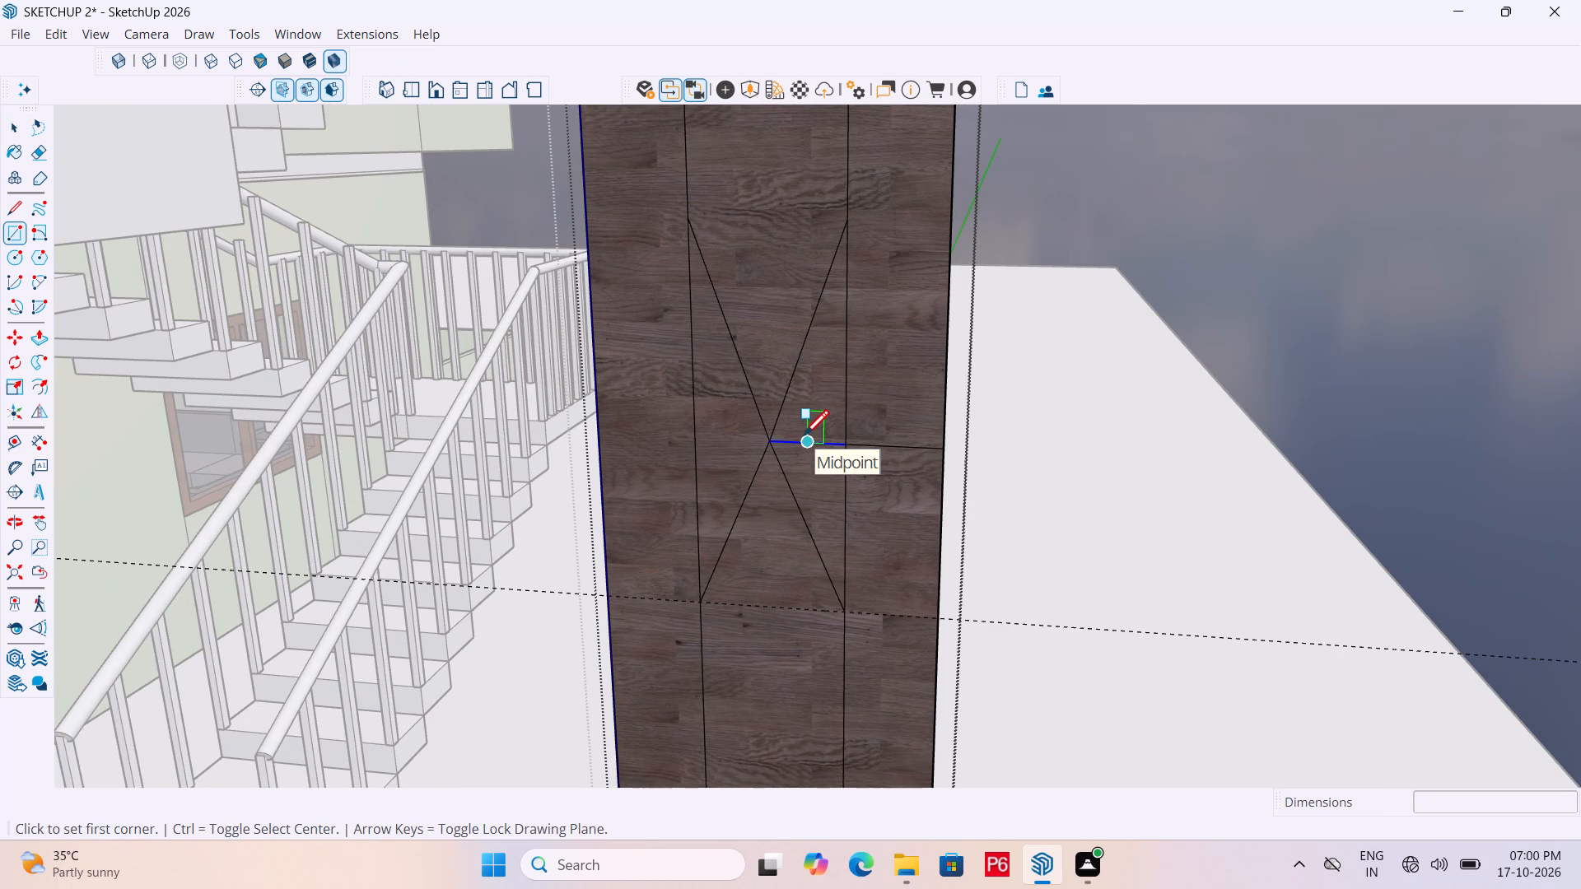
pyautogui.press('e')
pyautogui.moveTo(808, 431); pyautogui.dragTo(813, 444)
pyautogui.click(813, 444)
pyautogui.tripleClick(888, 439)
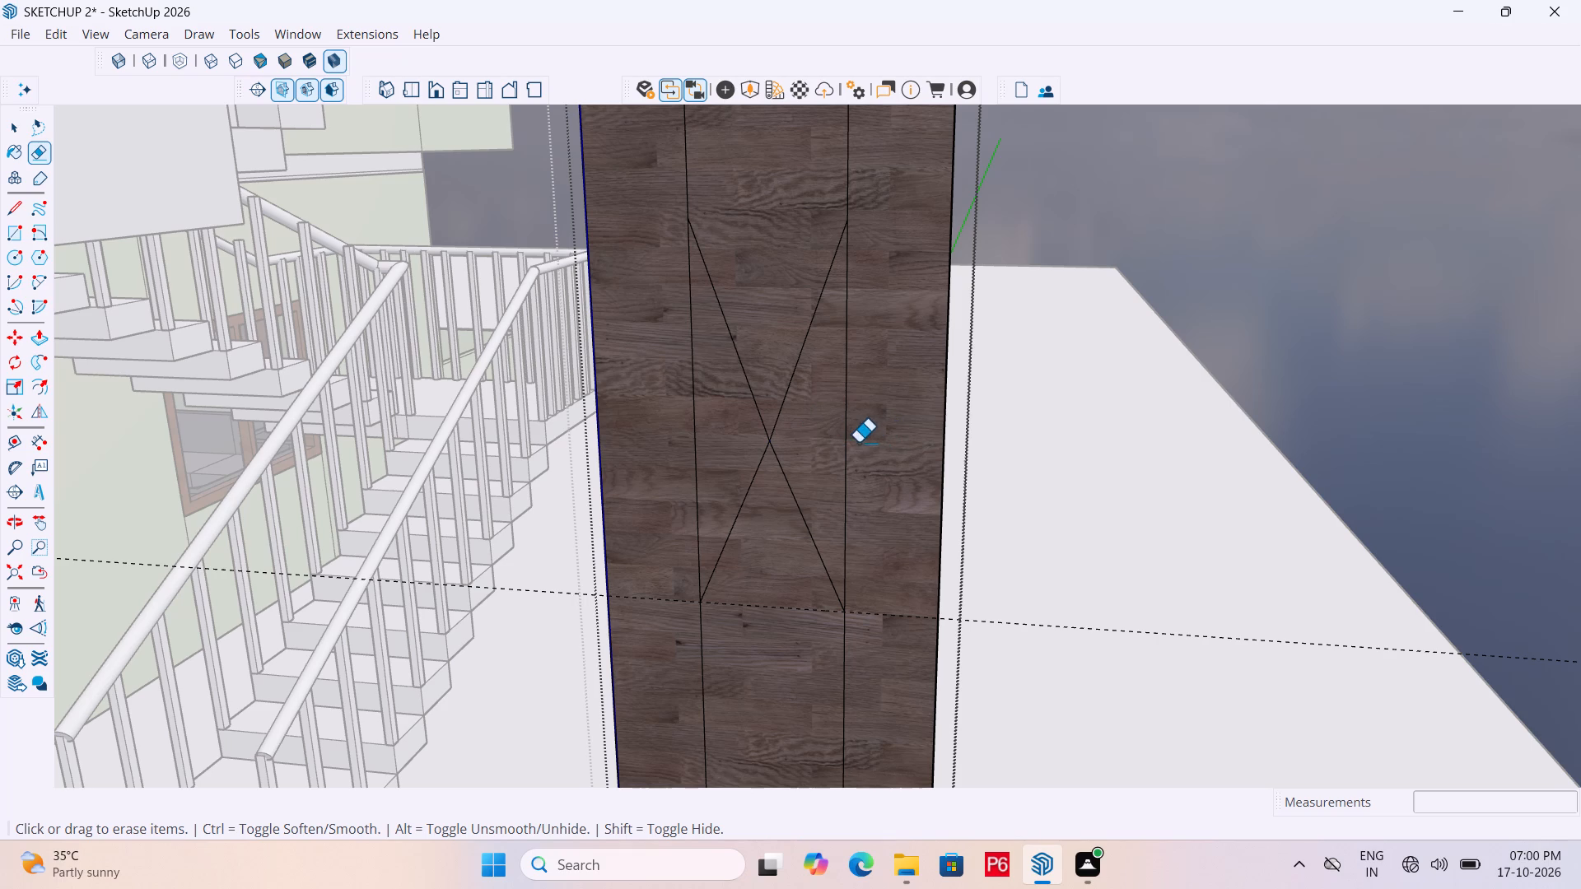
pyautogui.moveTo(858, 443); pyautogui.dragTo(842, 443)
pyautogui.click(842, 443)
pyautogui.click(699, 435)
pyautogui.click(697, 429)
# Save the model with the crossed outline on the panel.
pyautogui.scroll(-5, 732, 417)
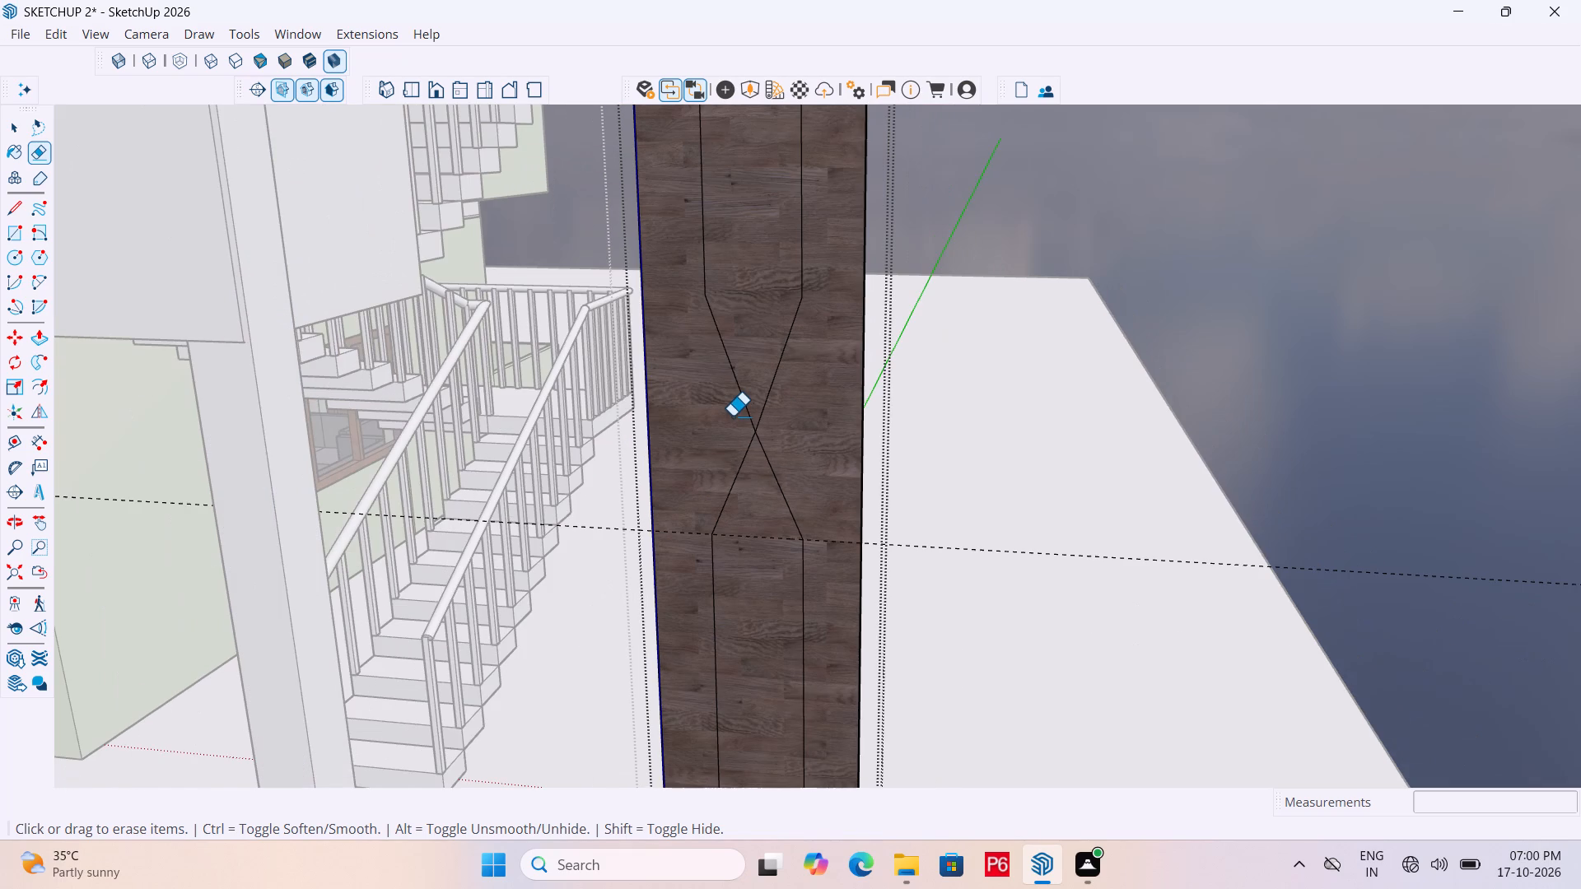
pyautogui.hotkey('ctrl', 's')
pyautogui.hotkey('ctrl', 's')
pyautogui.hotkey('ctrl', 's')
pyautogui.keyDown('ctrl'); pyautogui.scroll(-6, 752, 412); pyautogui.keyUp('ctrl')
pyautogui.hotkey('ctrl', 's')
# Erase the horizontal guide across the lower part of the panel and close the panel group.
pyautogui.scroll(-5, 792, 372)
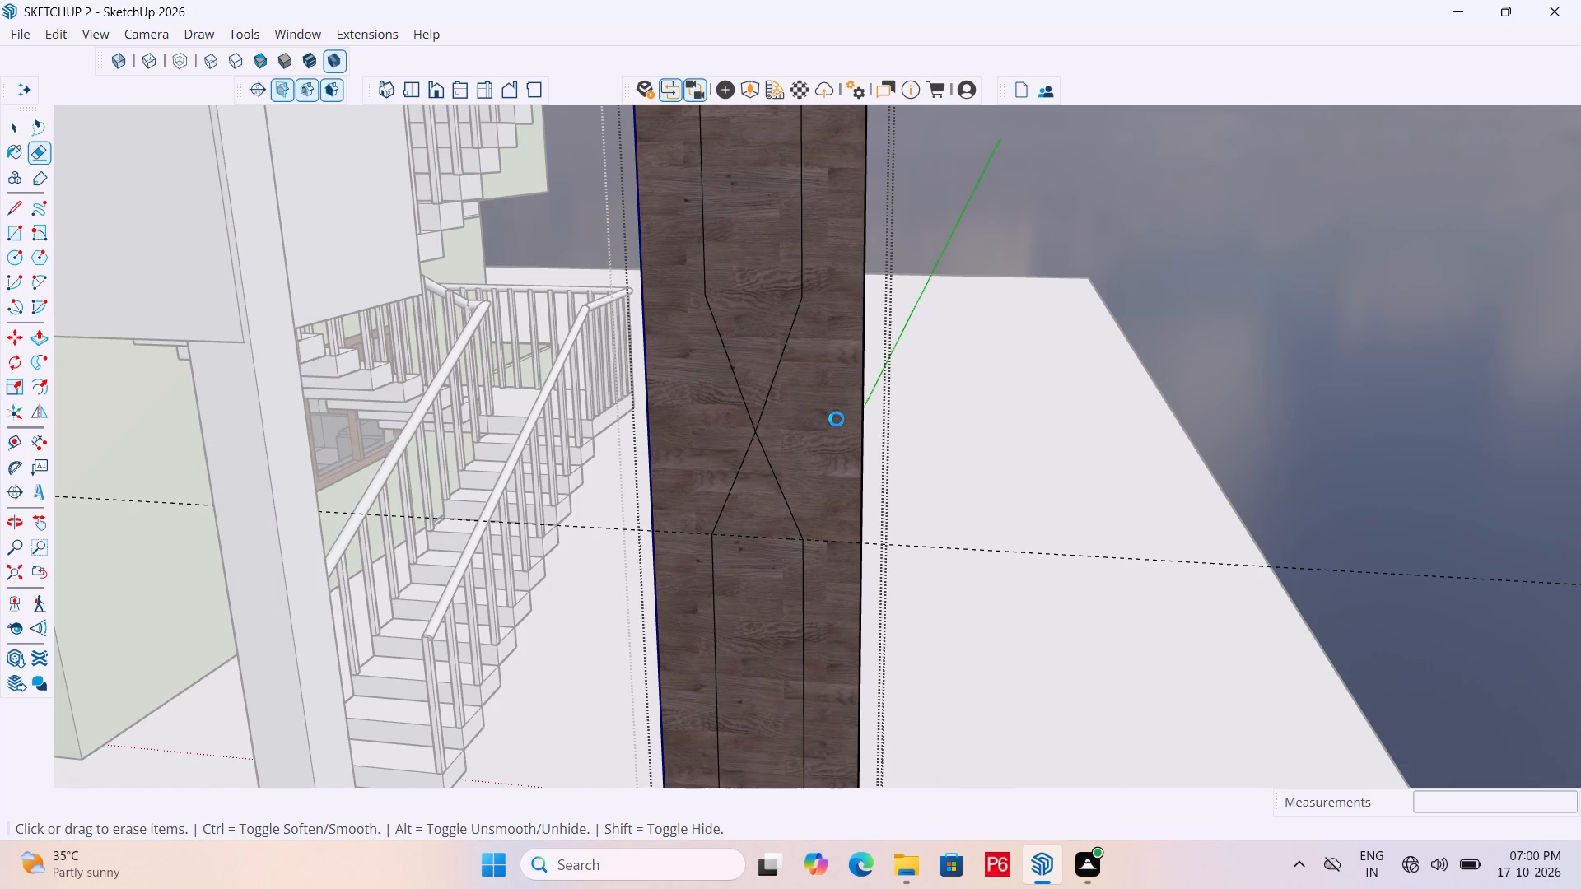
pyautogui.scroll(-1, 795, 461)
pyautogui.doubleClick(965, 544)
pyautogui.click(966, 551)
pyautogui.click(963, 510)
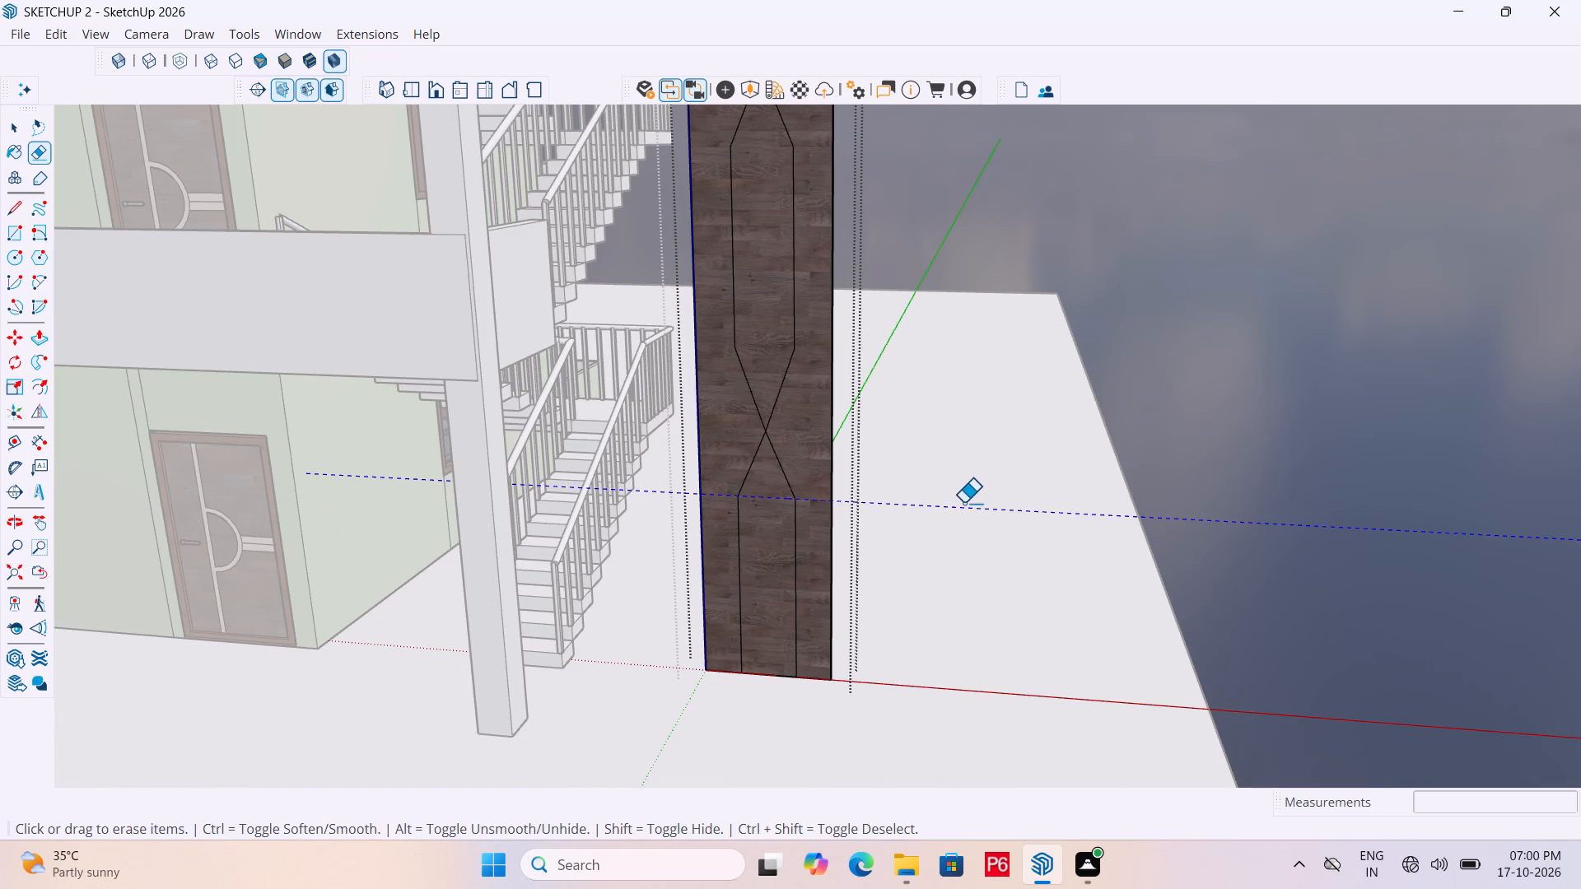
pyautogui.click(963, 503)
pyautogui.scroll(-2, 955, 513)
pyautogui.press('space')
pyautogui.click(1136, 473)
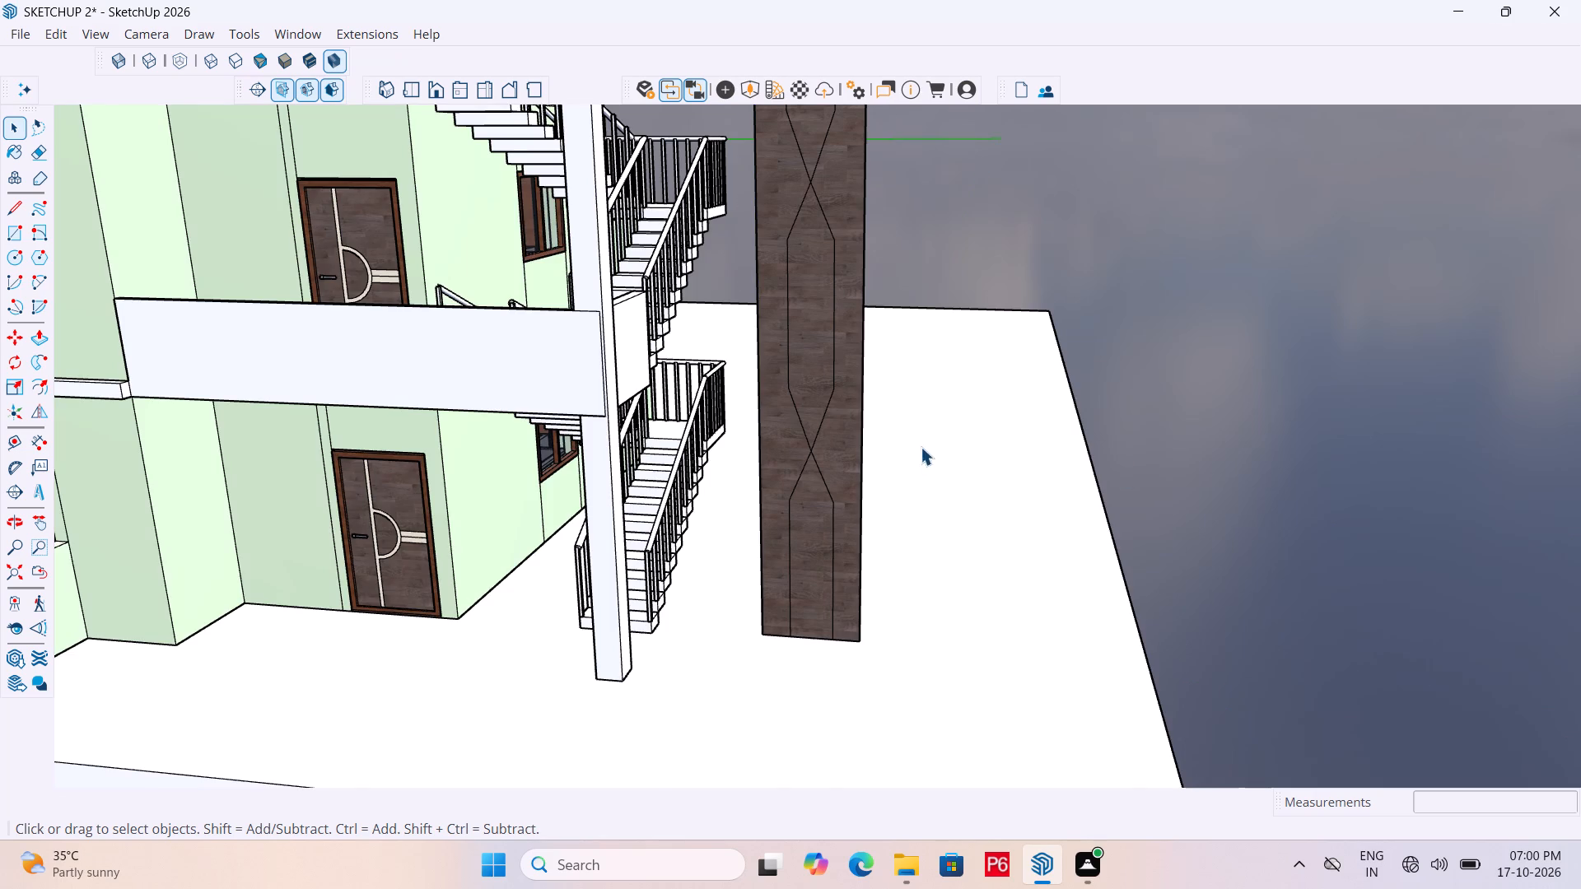
# Open the panel group from its rear side and select the border face surrounding the pointed outlines.
pyautogui.scroll(-5, 929, 515)
pyautogui.moveTo(917, 530); pyautogui.dragTo(273, 533, button='middle')
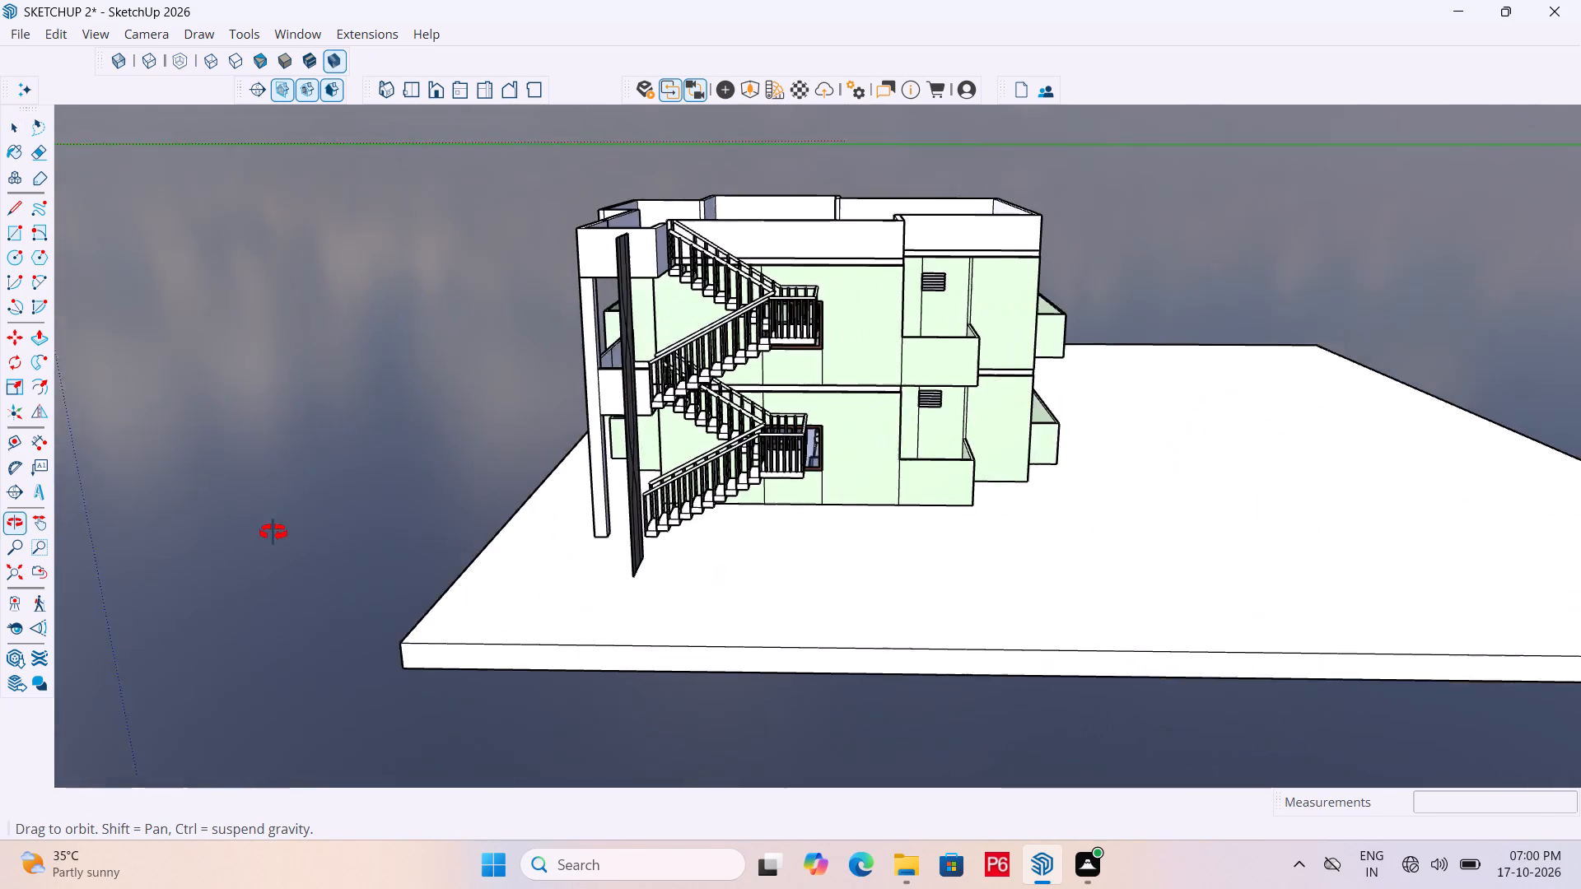
pyautogui.moveTo(273, 533); pyautogui.dragTo(273, 533, button='middle')
pyautogui.moveTo(828, 537); pyautogui.dragTo(630, 592, button='middle')
pyautogui.scroll(9, 630, 592)
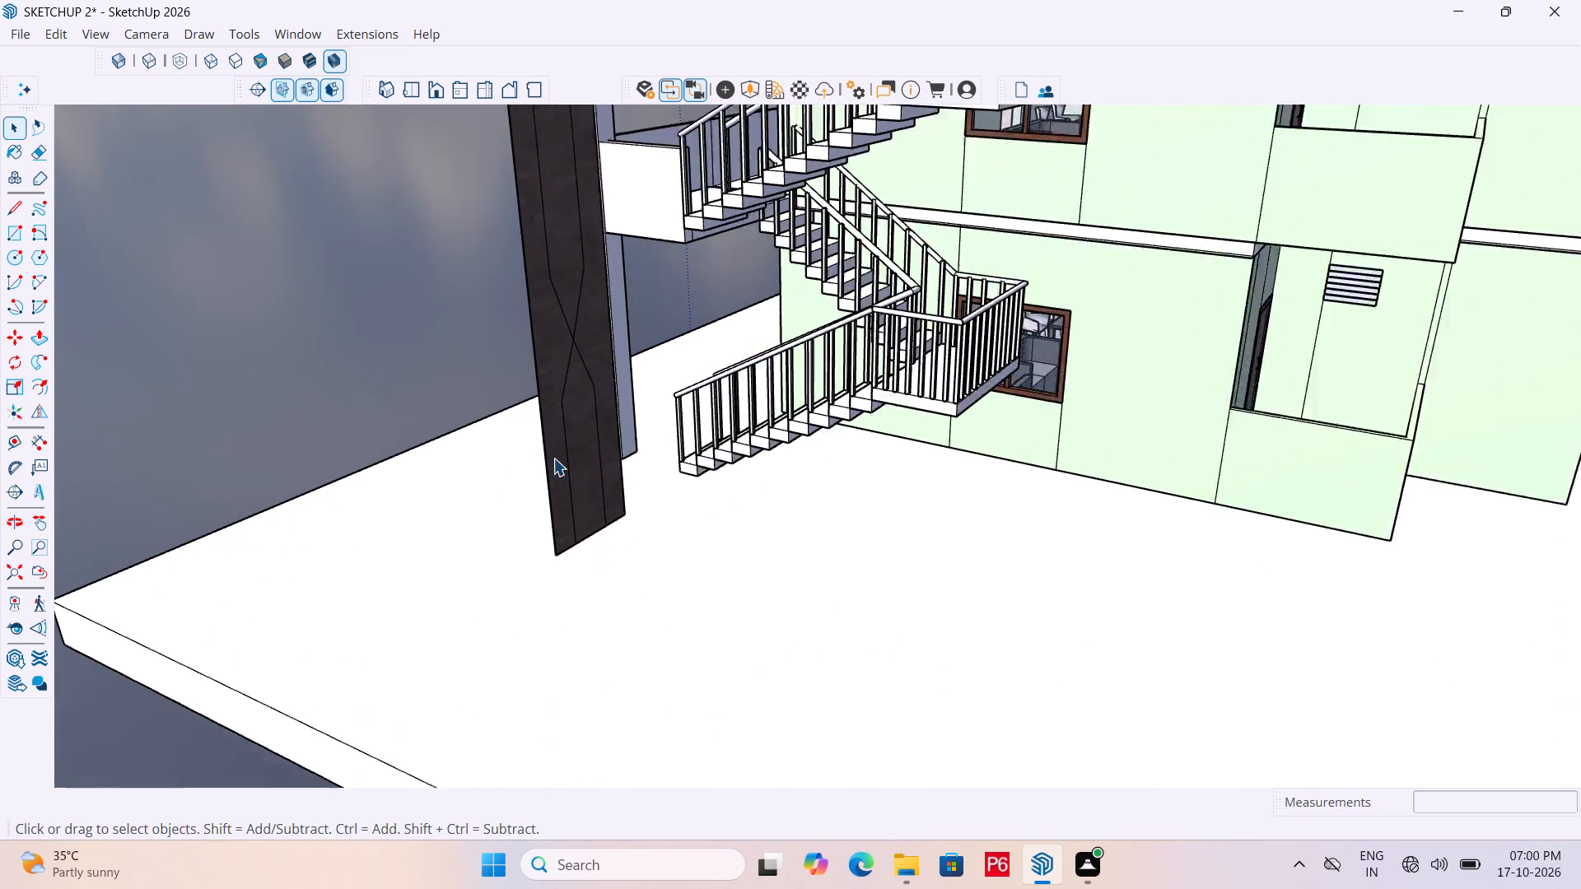
pyautogui.scroll(1, 553, 458)
pyautogui.click(561, 433)
pyautogui.doubleClick(557, 424)
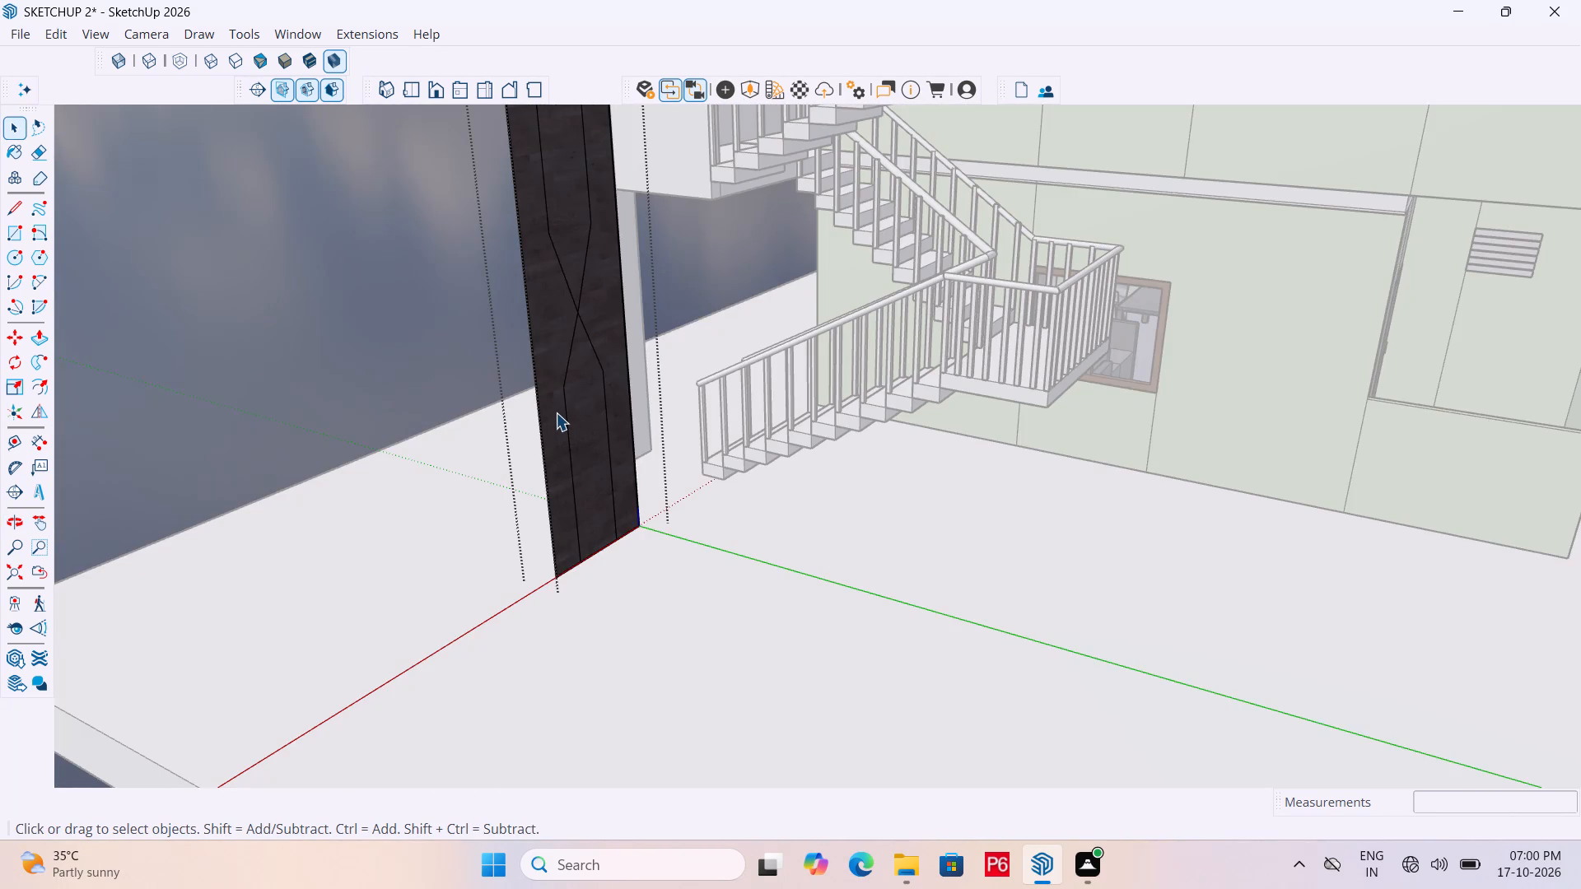
pyautogui.doubleClick(556, 412)
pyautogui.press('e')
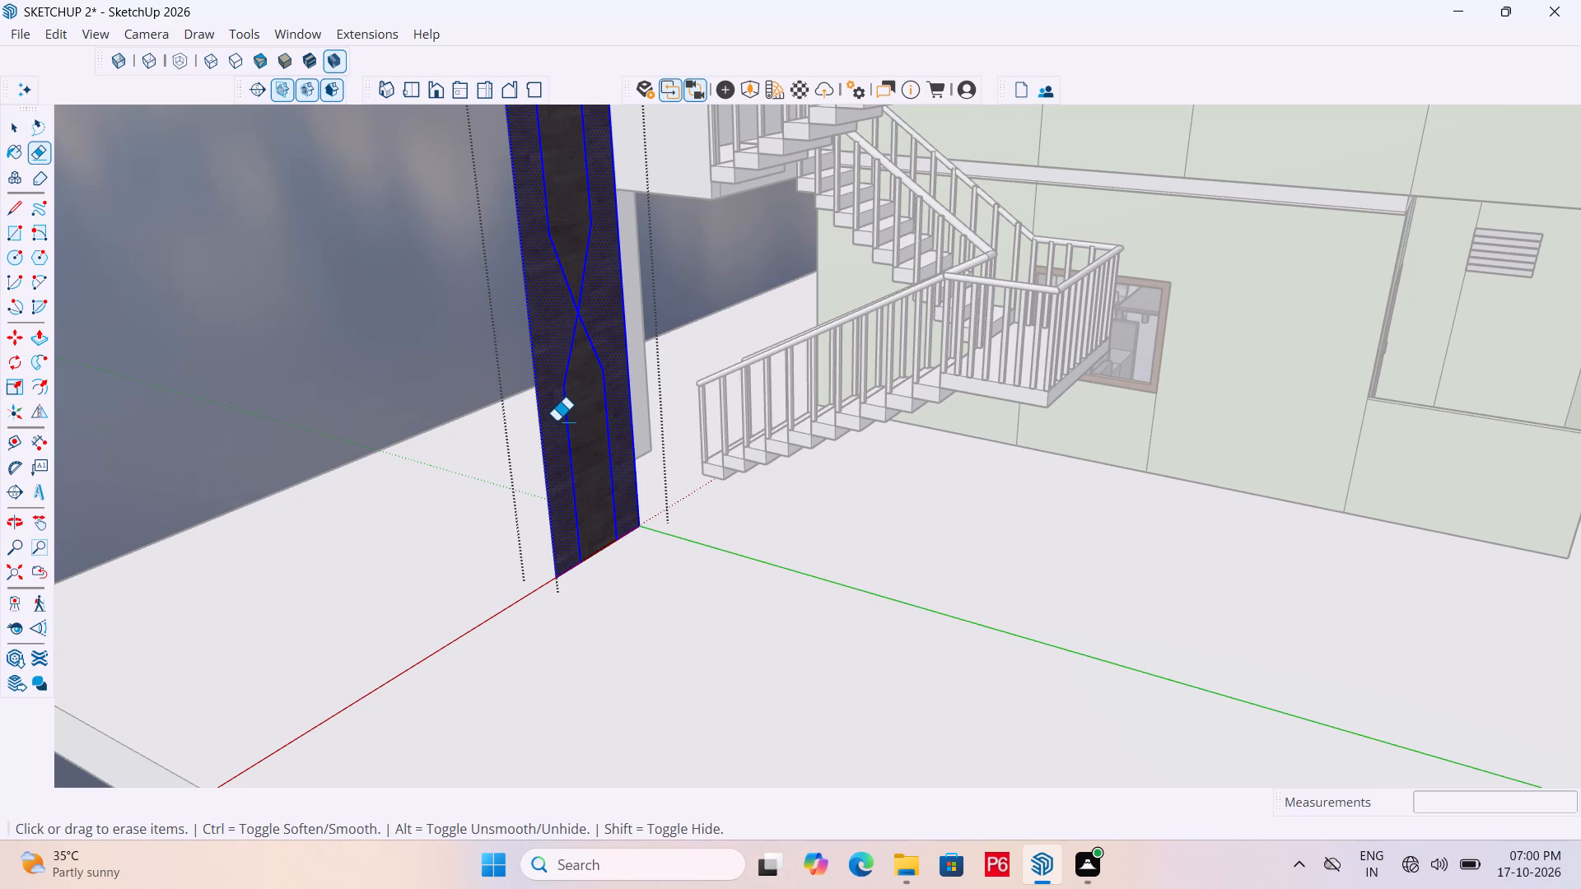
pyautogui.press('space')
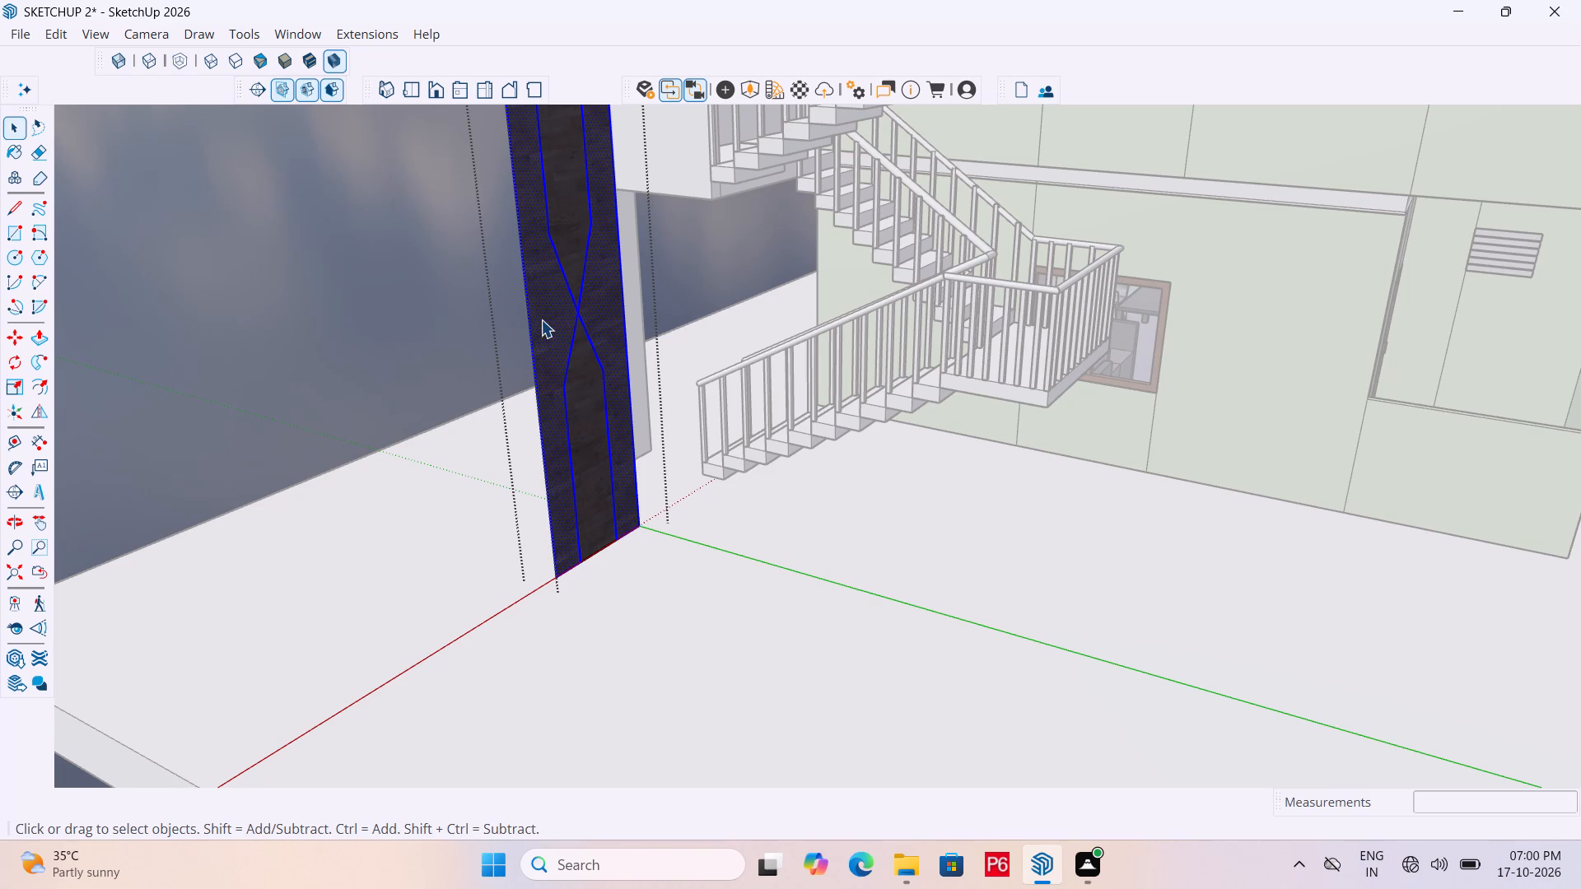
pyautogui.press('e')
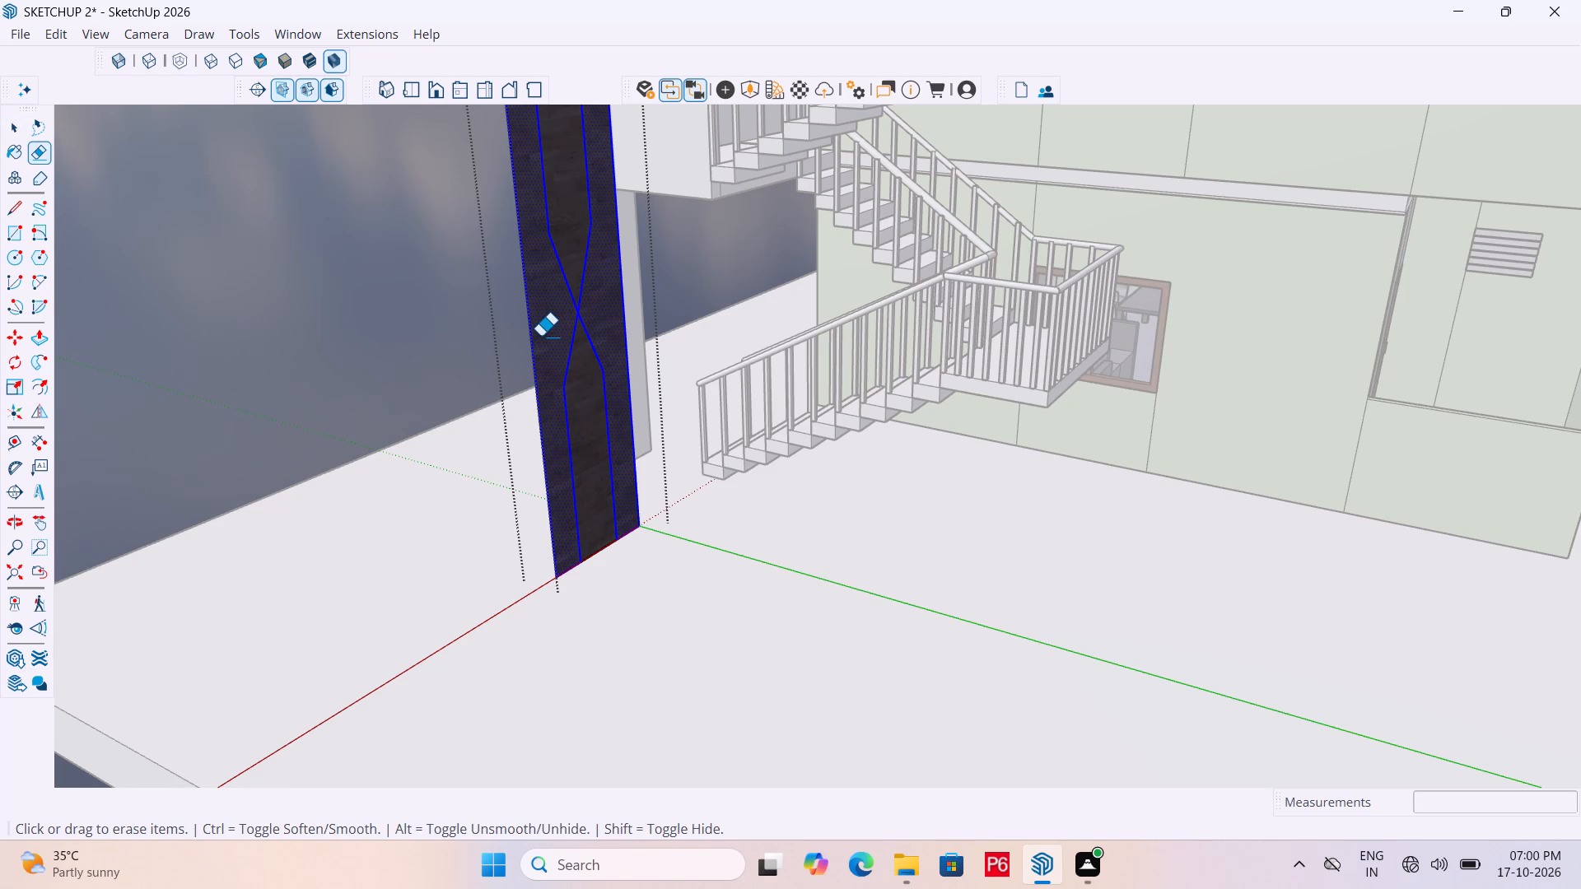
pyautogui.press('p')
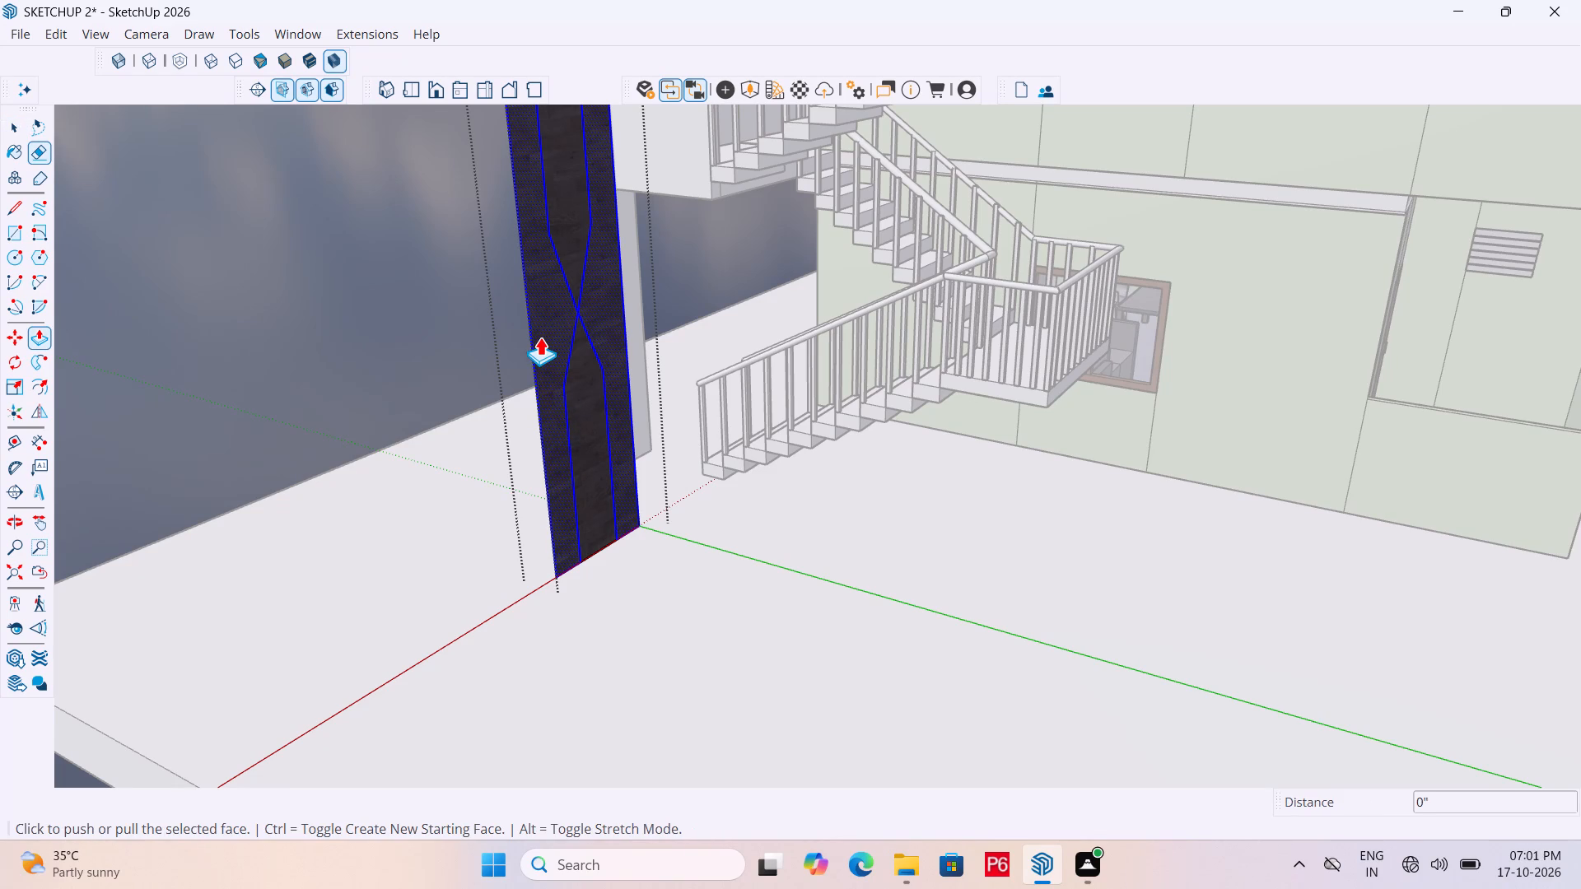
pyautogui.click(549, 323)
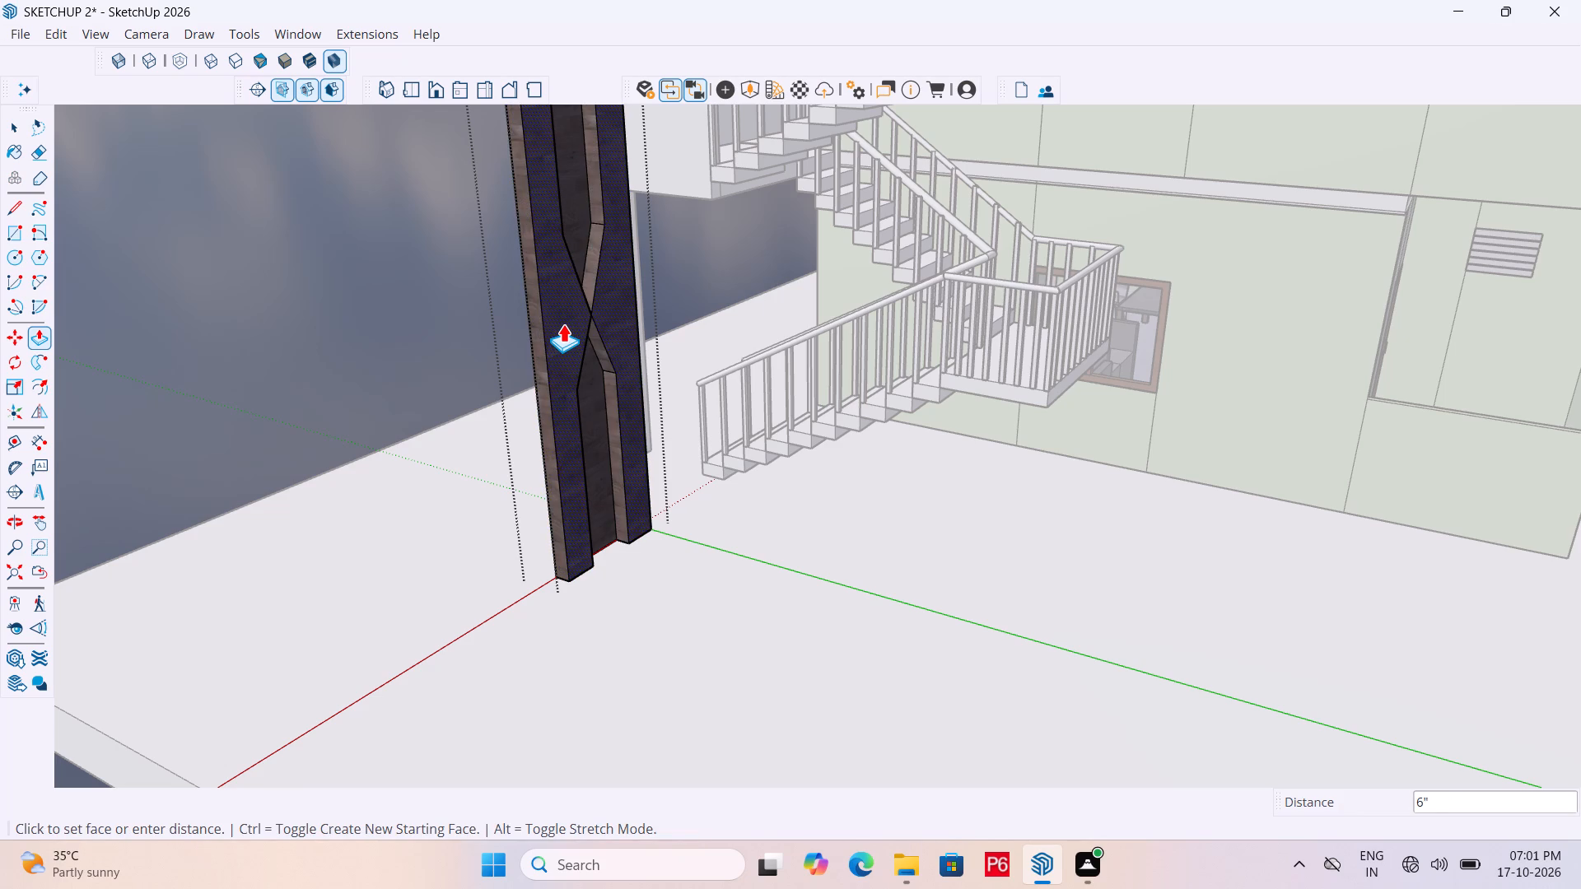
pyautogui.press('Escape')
# Push/Pull the panel's border face around the pointed outlines by 3" from the rear side.
pyautogui.moveTo(475, 374); pyautogui.dragTo(1250, 431, button='middle')
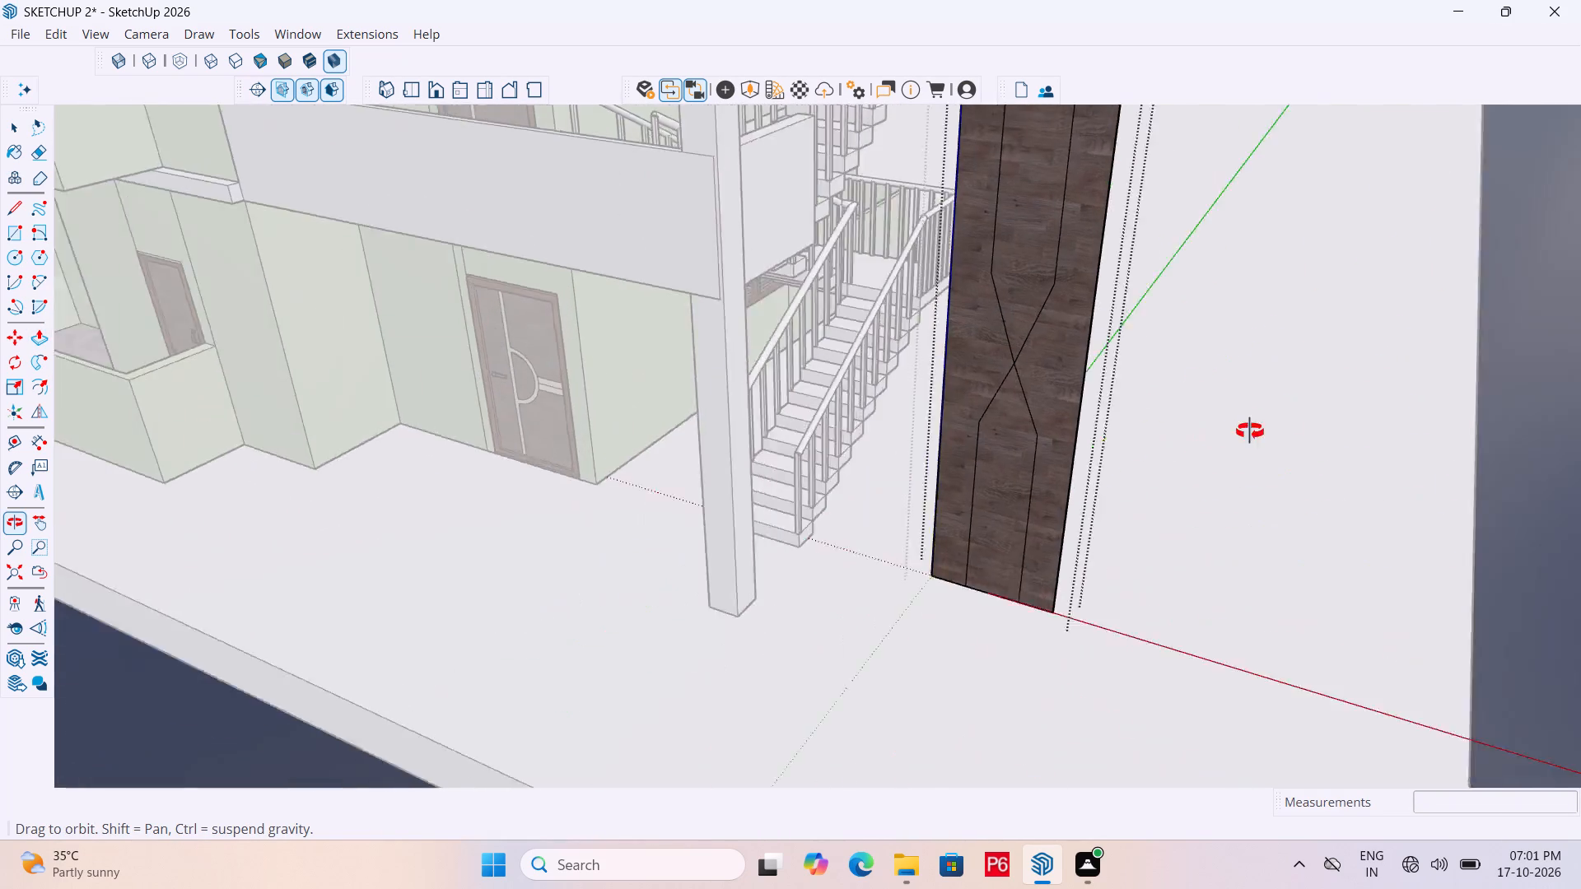
pyautogui.moveTo(1250, 431); pyautogui.dragTo(1285, 425, button='middle')
pyautogui.scroll(2, 1250, 417)
pyautogui.moveTo(1097, 333); pyautogui.dragTo(226, 332, button='middle')
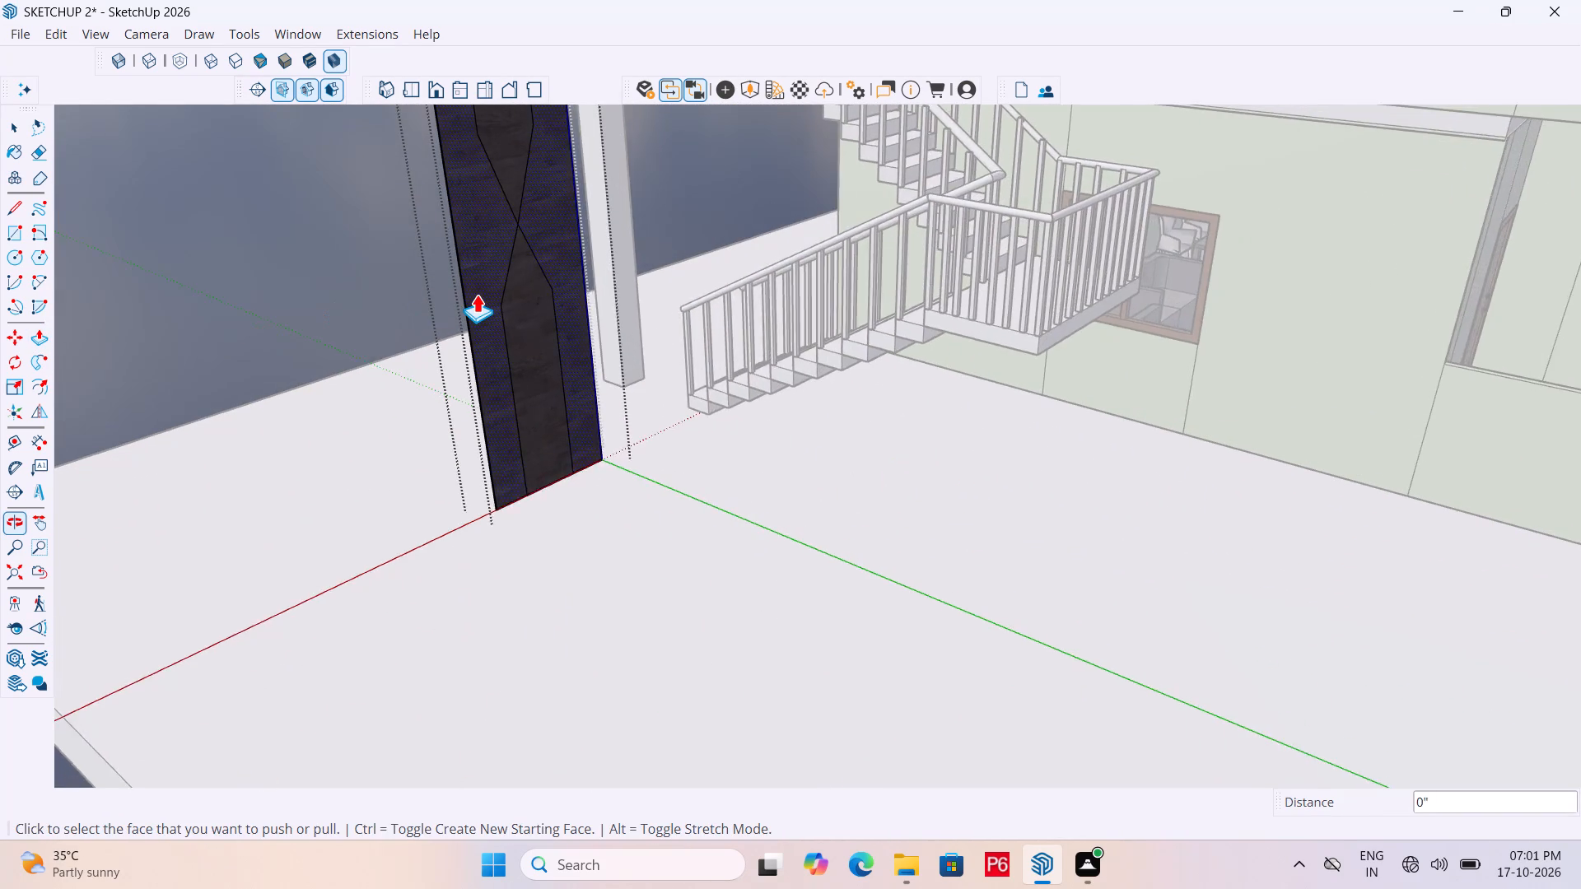
pyautogui.scroll(2, 477, 294)
pyautogui.click(477, 294)
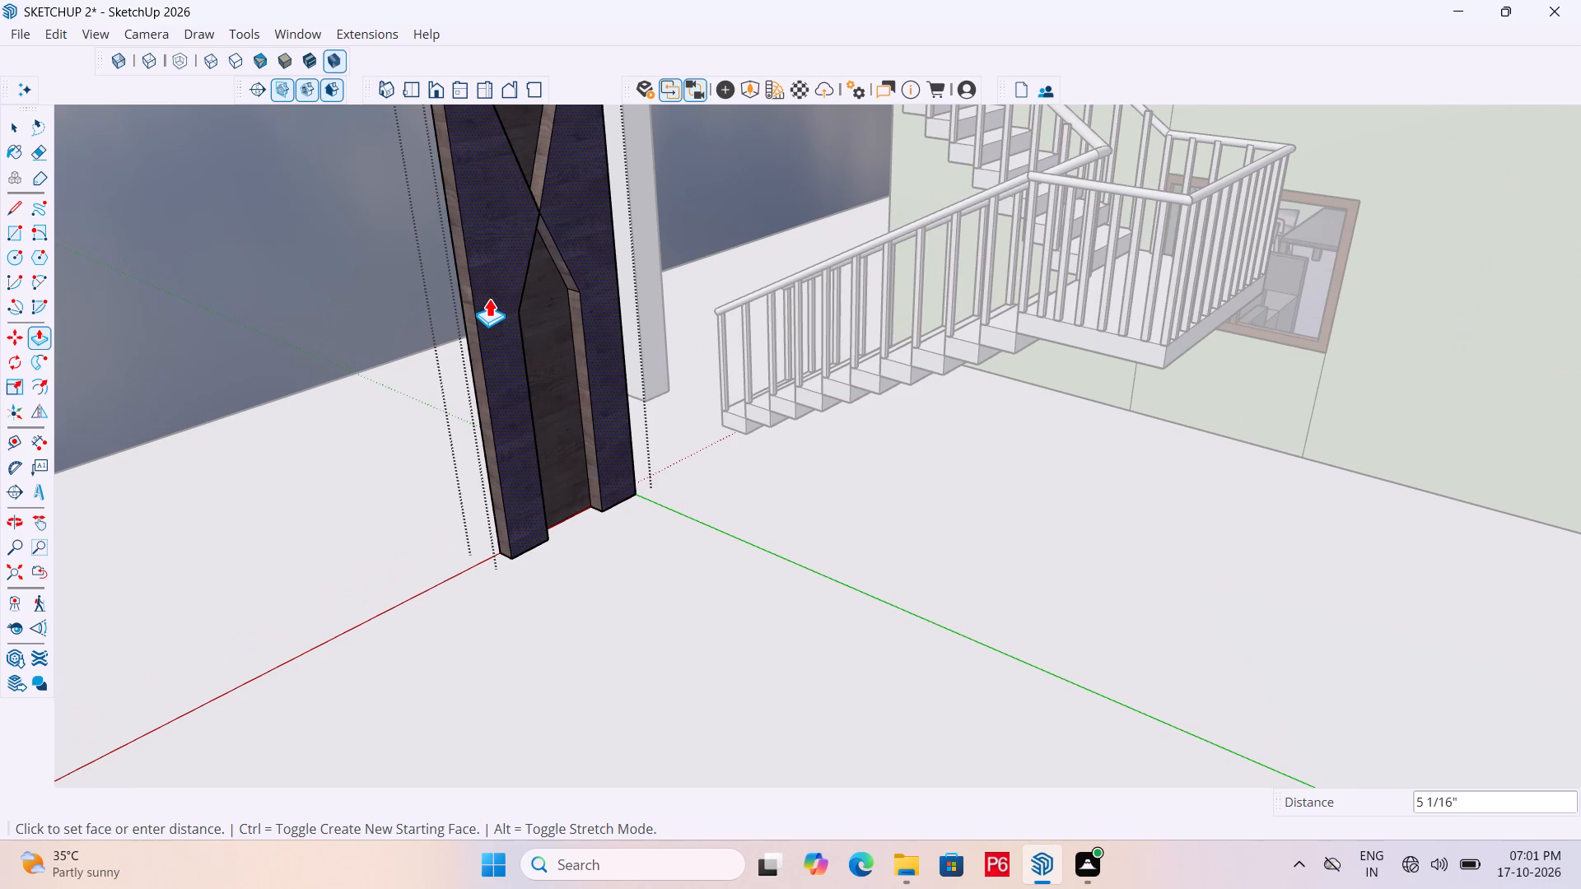
pyautogui.moveTo(489, 298); pyautogui.dragTo(820, 252, button='middle')
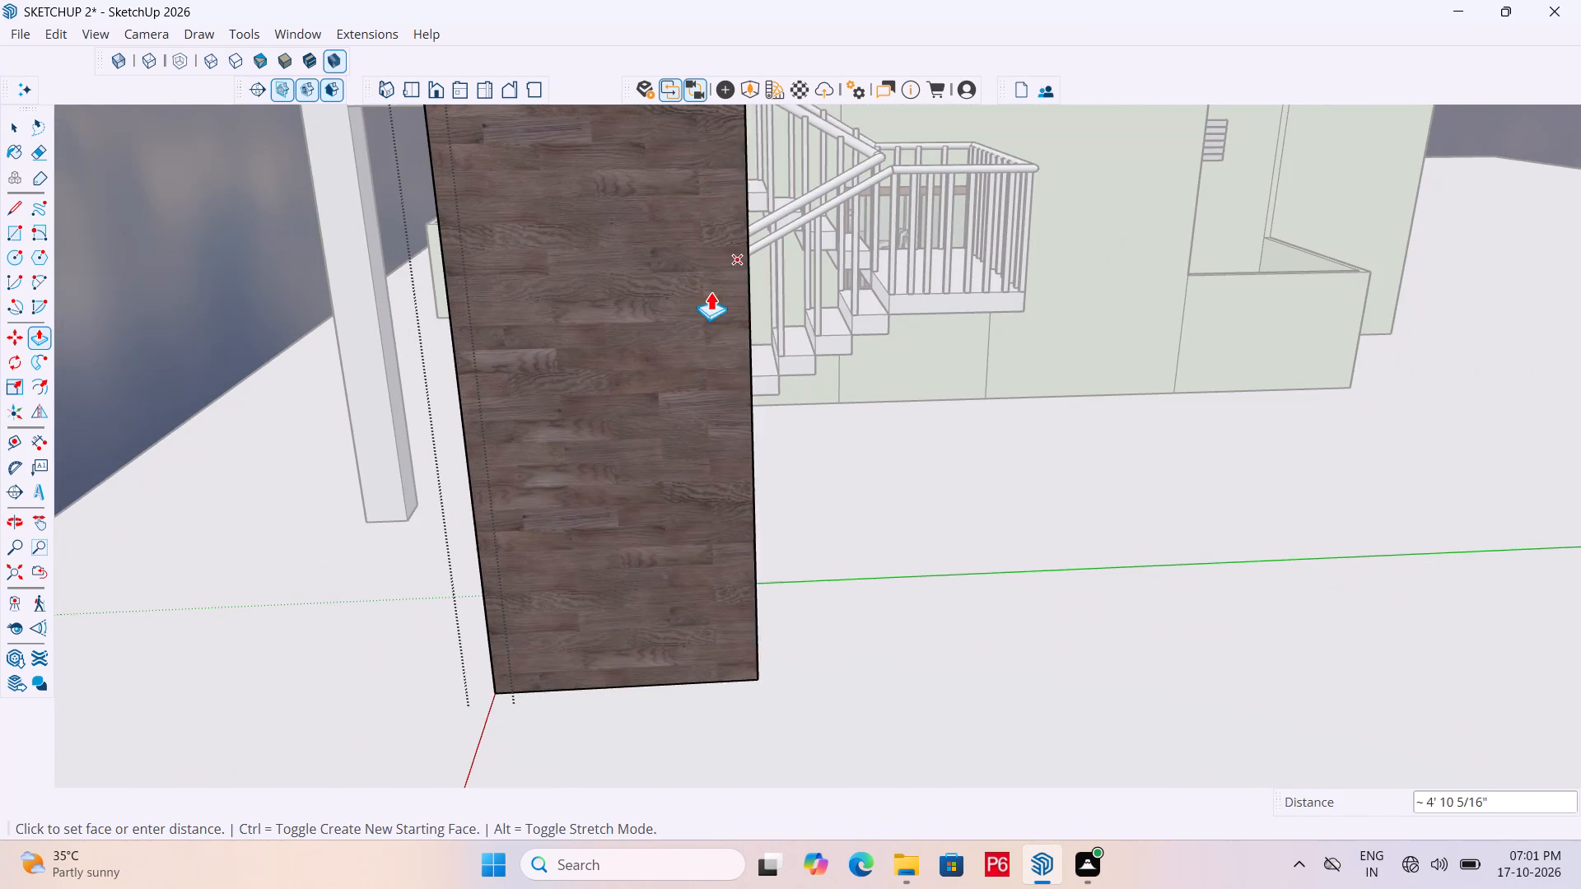
pyautogui.scroll(9, 508, 665)
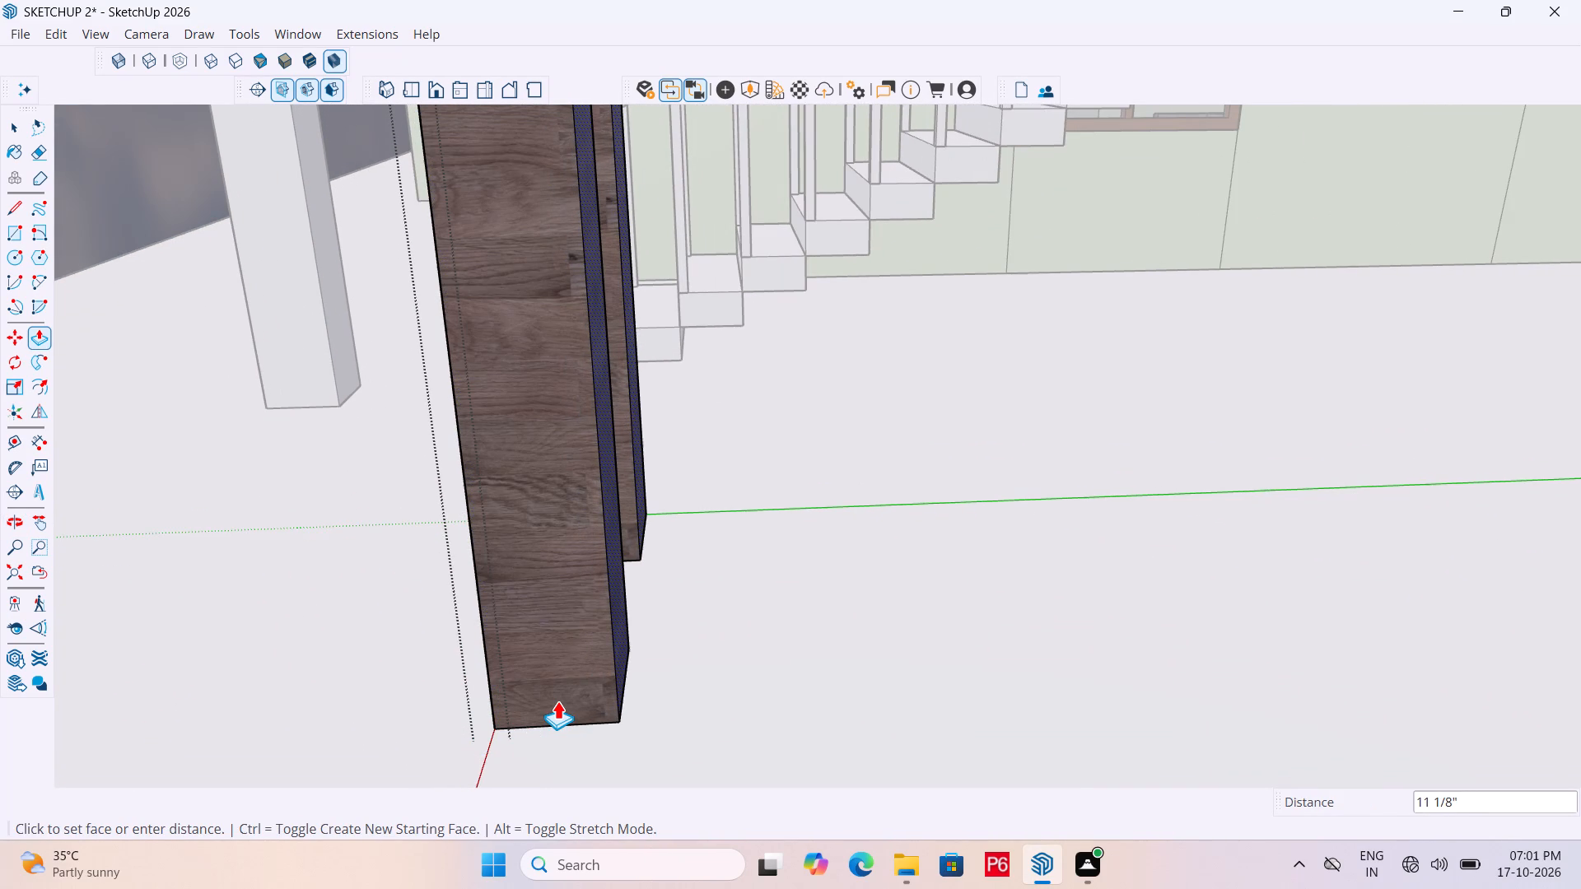
pyautogui.write('3"')
pyautogui.press('Return')
# Save the model with the thickened panel border.
pyautogui.scroll(-4, 674, 653)
pyautogui.hotkey('ctrl', 's')
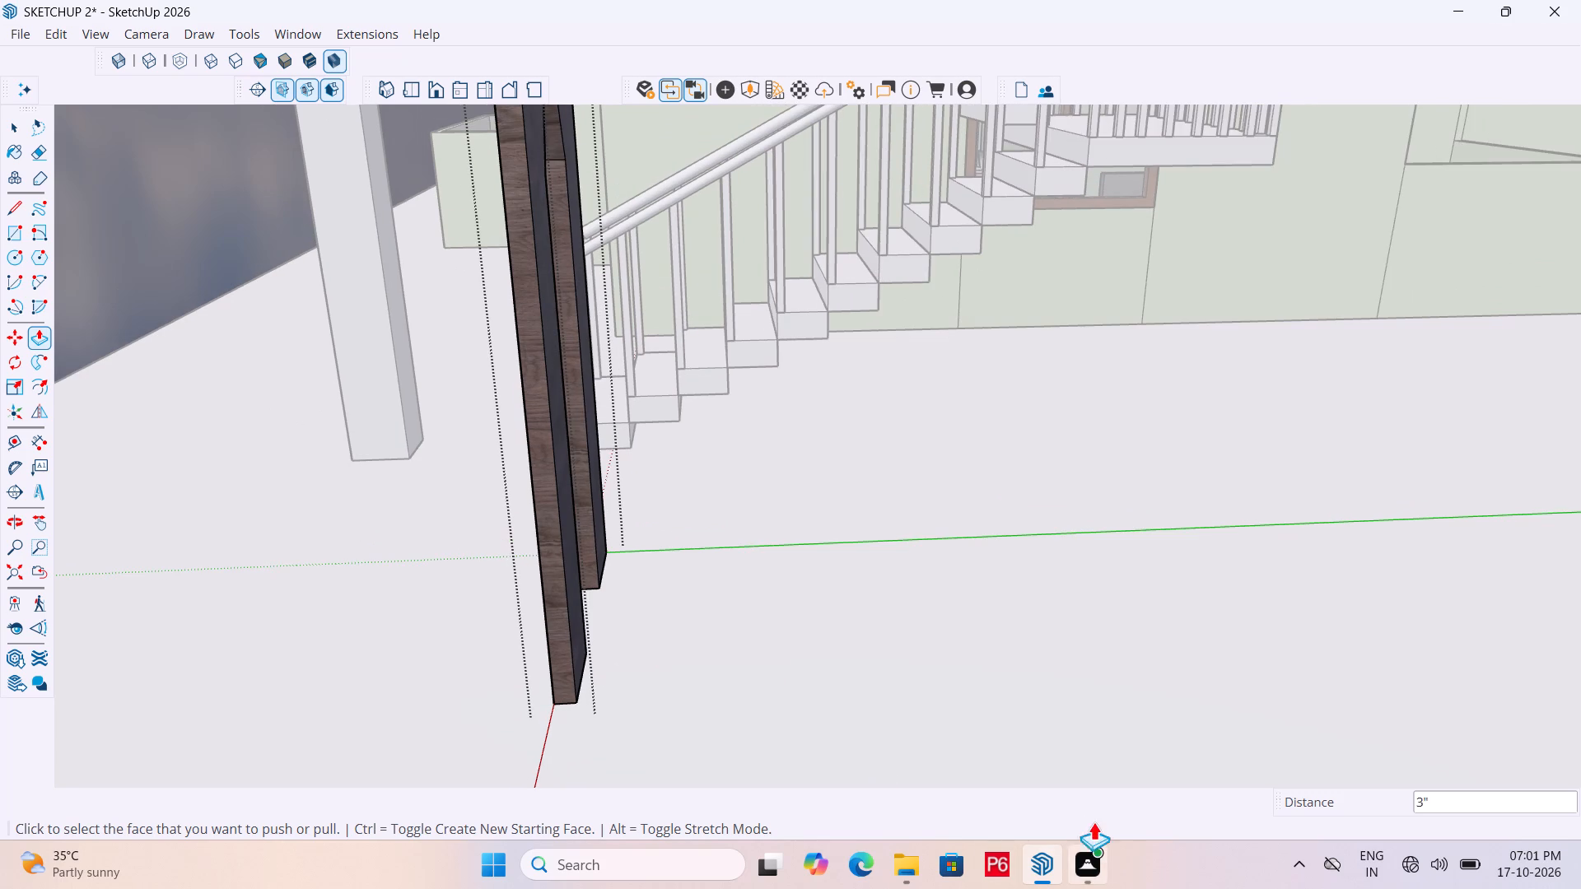
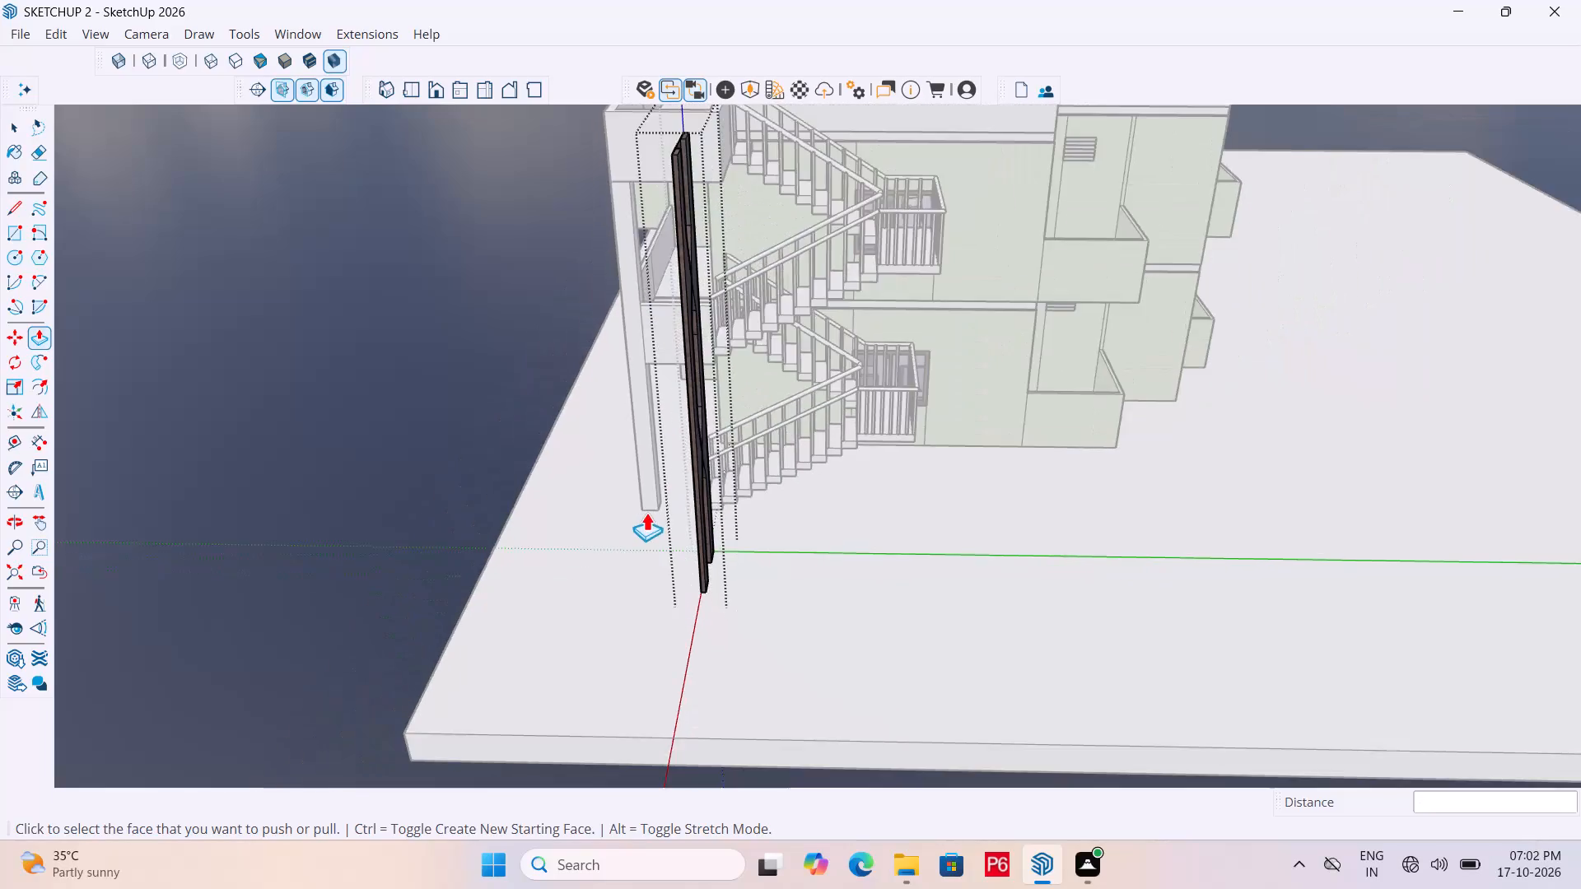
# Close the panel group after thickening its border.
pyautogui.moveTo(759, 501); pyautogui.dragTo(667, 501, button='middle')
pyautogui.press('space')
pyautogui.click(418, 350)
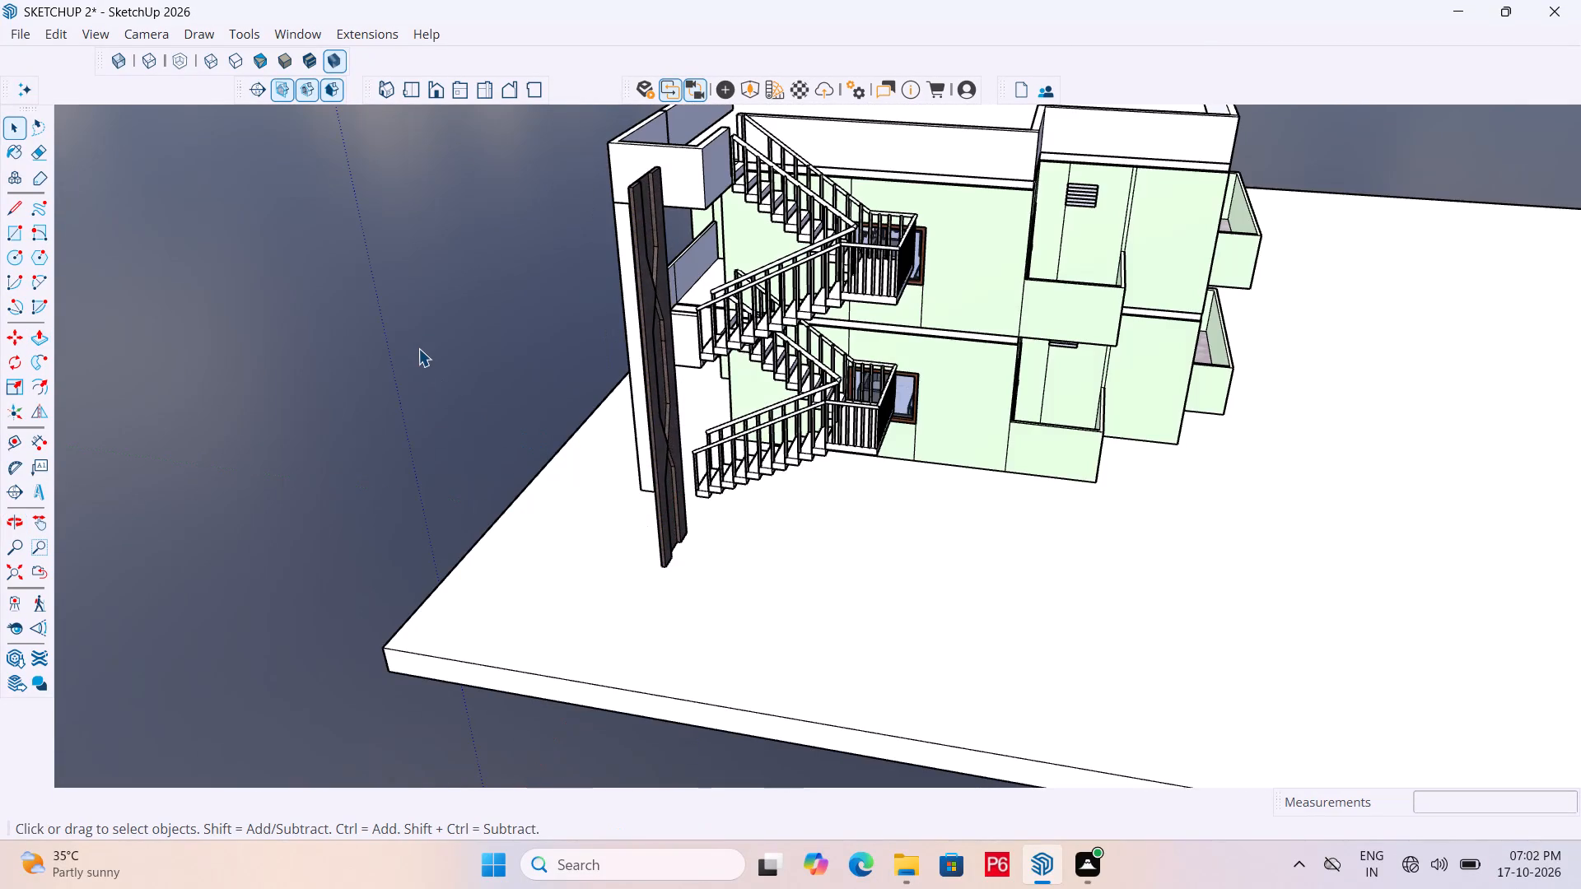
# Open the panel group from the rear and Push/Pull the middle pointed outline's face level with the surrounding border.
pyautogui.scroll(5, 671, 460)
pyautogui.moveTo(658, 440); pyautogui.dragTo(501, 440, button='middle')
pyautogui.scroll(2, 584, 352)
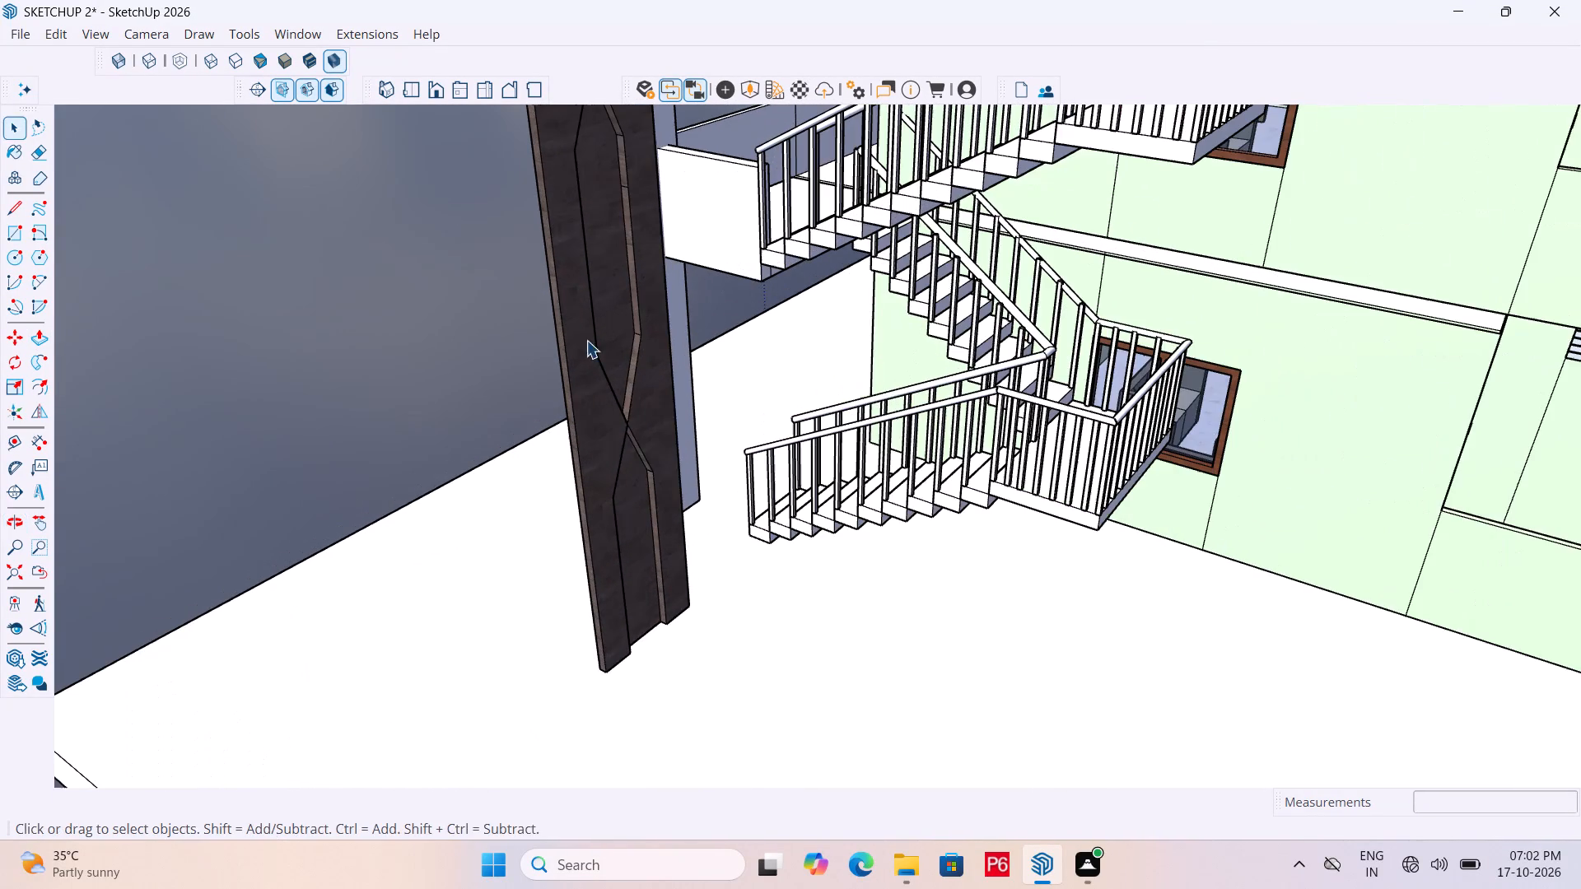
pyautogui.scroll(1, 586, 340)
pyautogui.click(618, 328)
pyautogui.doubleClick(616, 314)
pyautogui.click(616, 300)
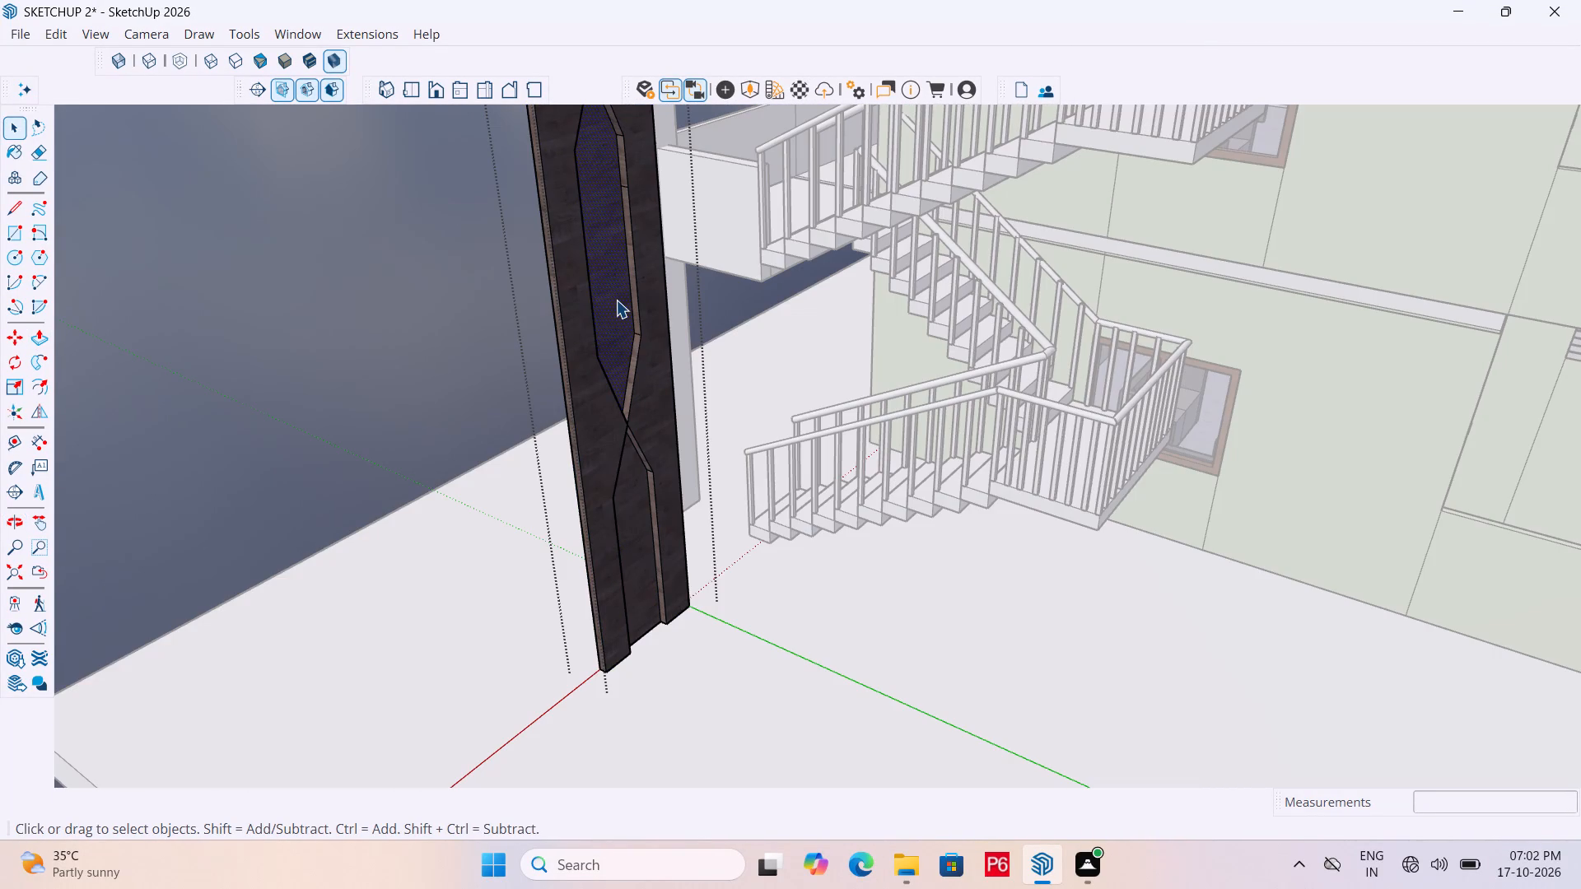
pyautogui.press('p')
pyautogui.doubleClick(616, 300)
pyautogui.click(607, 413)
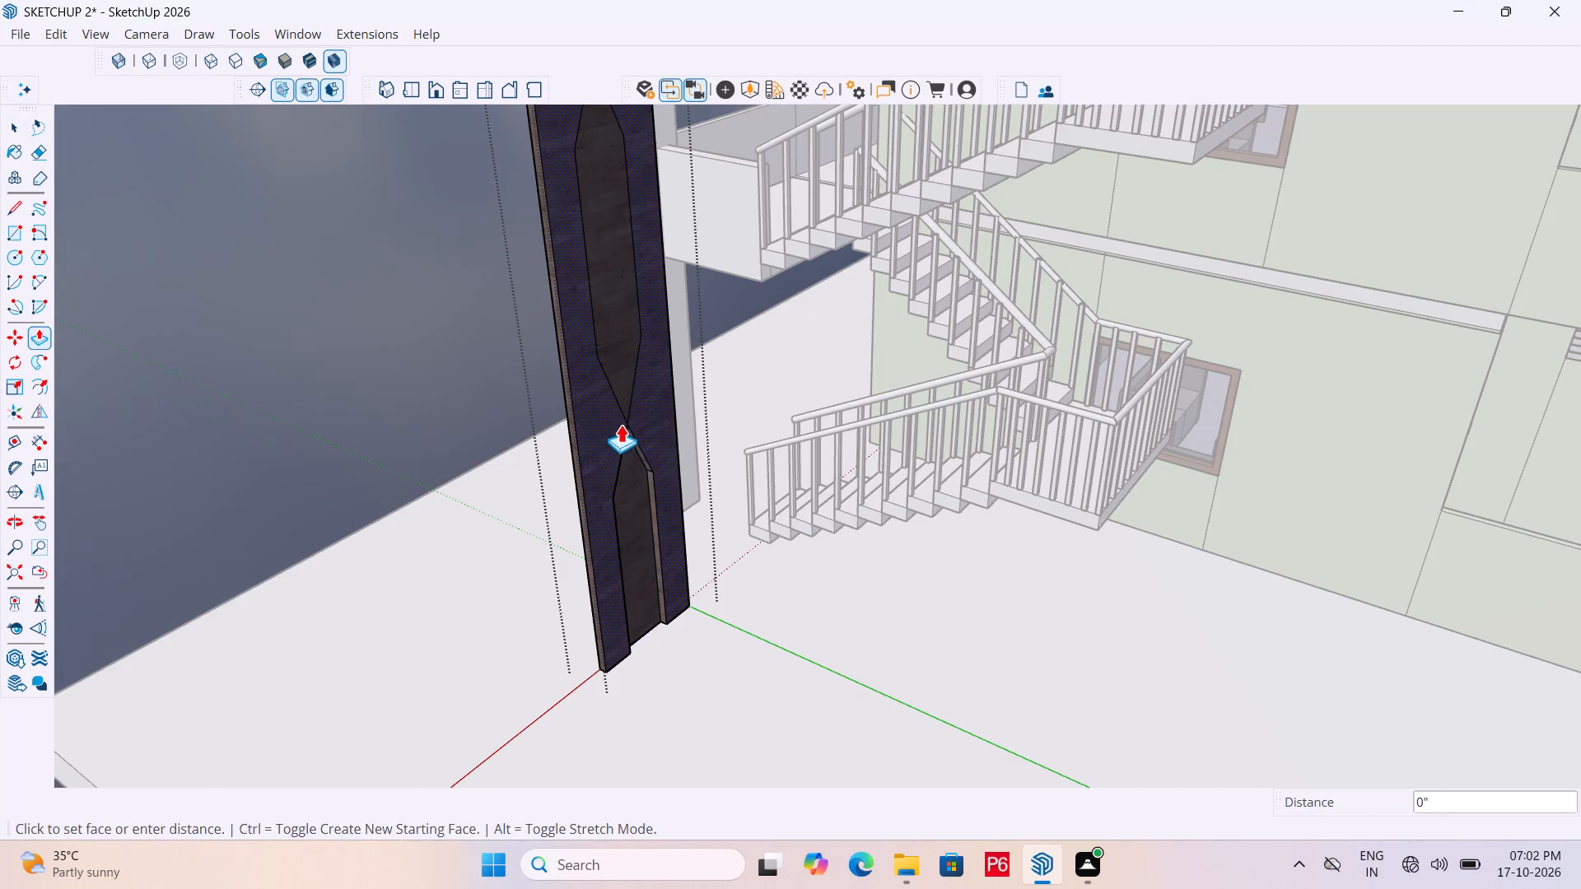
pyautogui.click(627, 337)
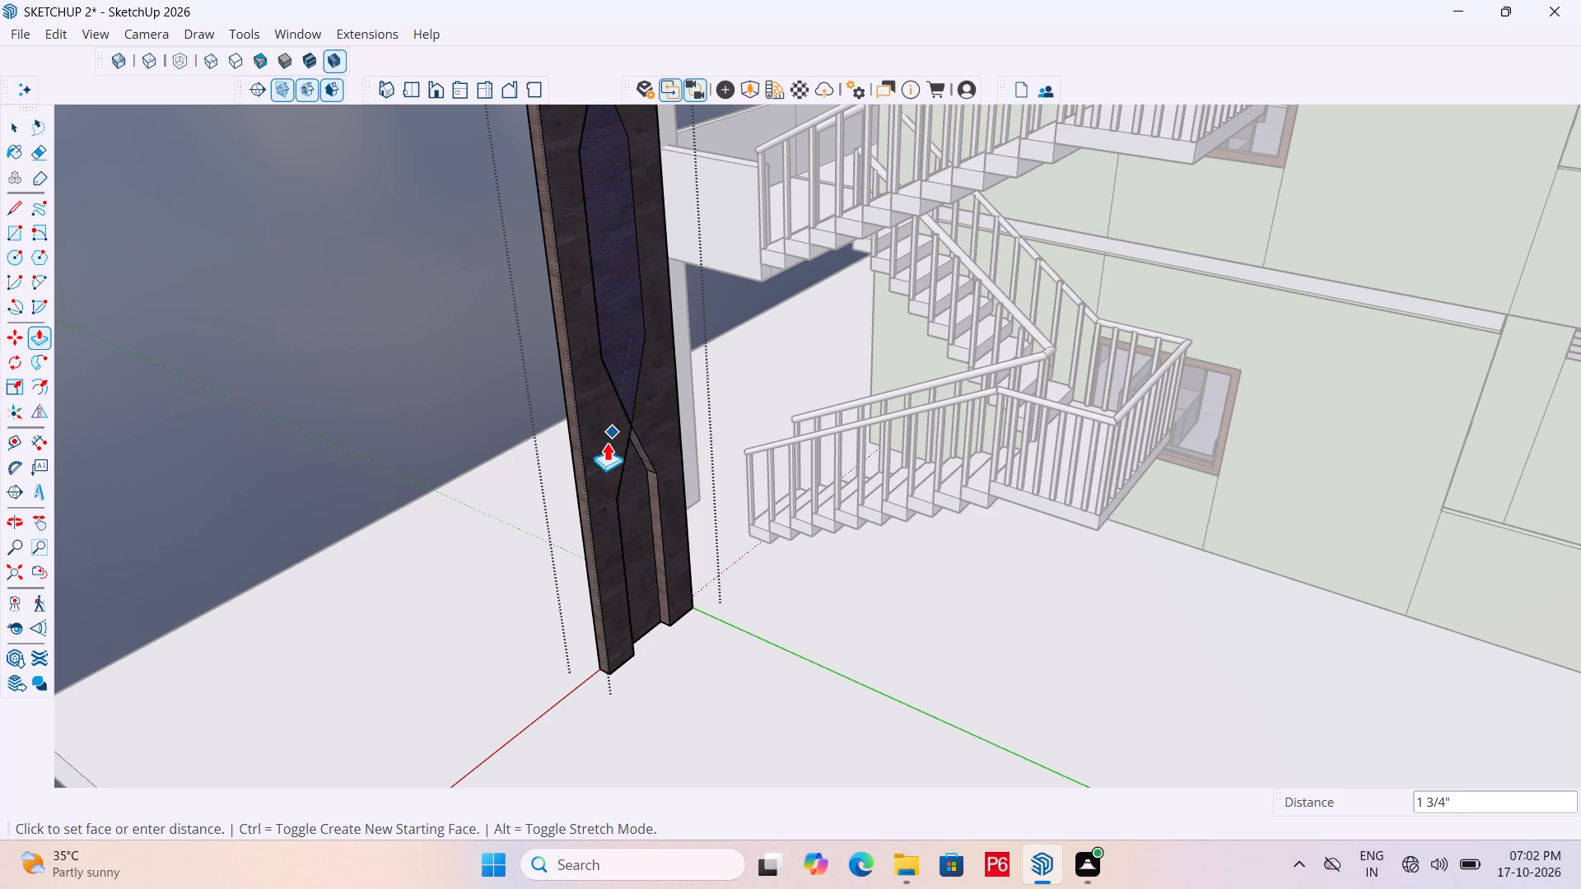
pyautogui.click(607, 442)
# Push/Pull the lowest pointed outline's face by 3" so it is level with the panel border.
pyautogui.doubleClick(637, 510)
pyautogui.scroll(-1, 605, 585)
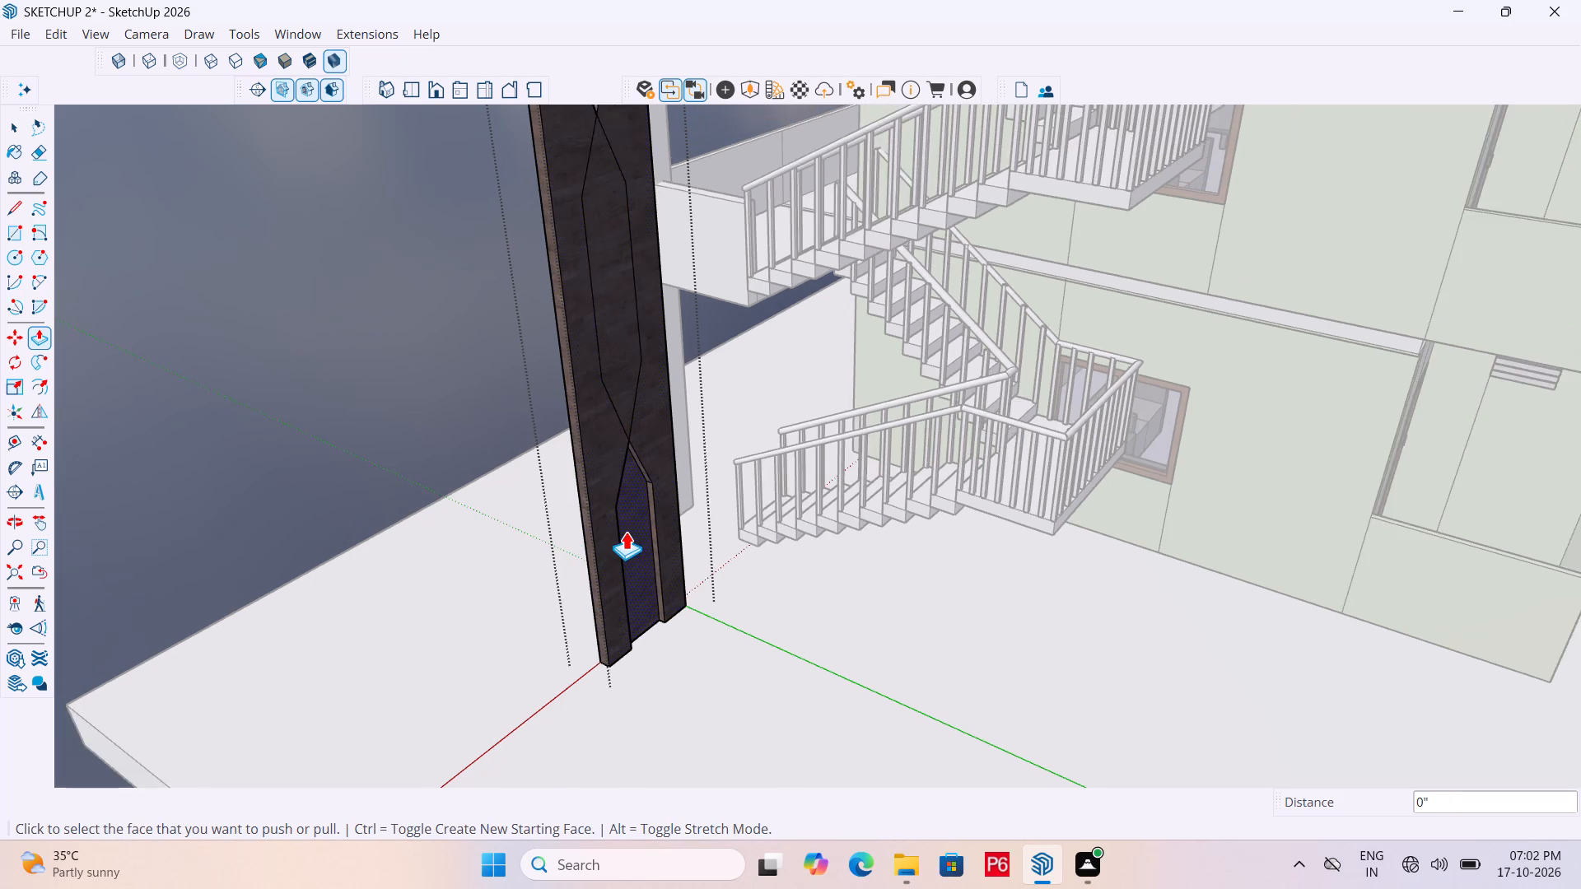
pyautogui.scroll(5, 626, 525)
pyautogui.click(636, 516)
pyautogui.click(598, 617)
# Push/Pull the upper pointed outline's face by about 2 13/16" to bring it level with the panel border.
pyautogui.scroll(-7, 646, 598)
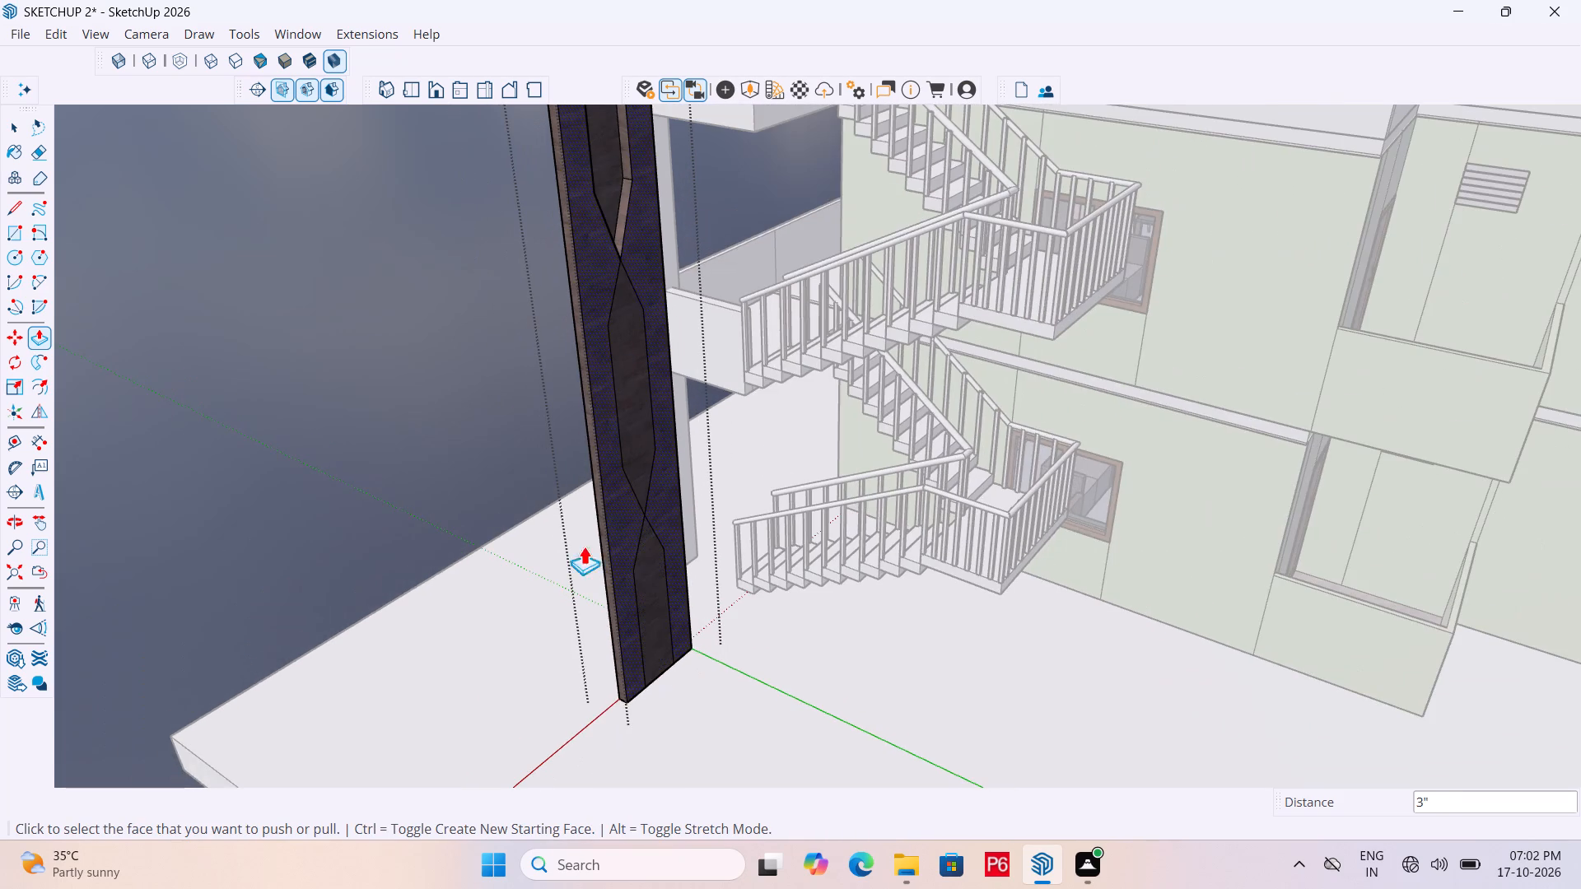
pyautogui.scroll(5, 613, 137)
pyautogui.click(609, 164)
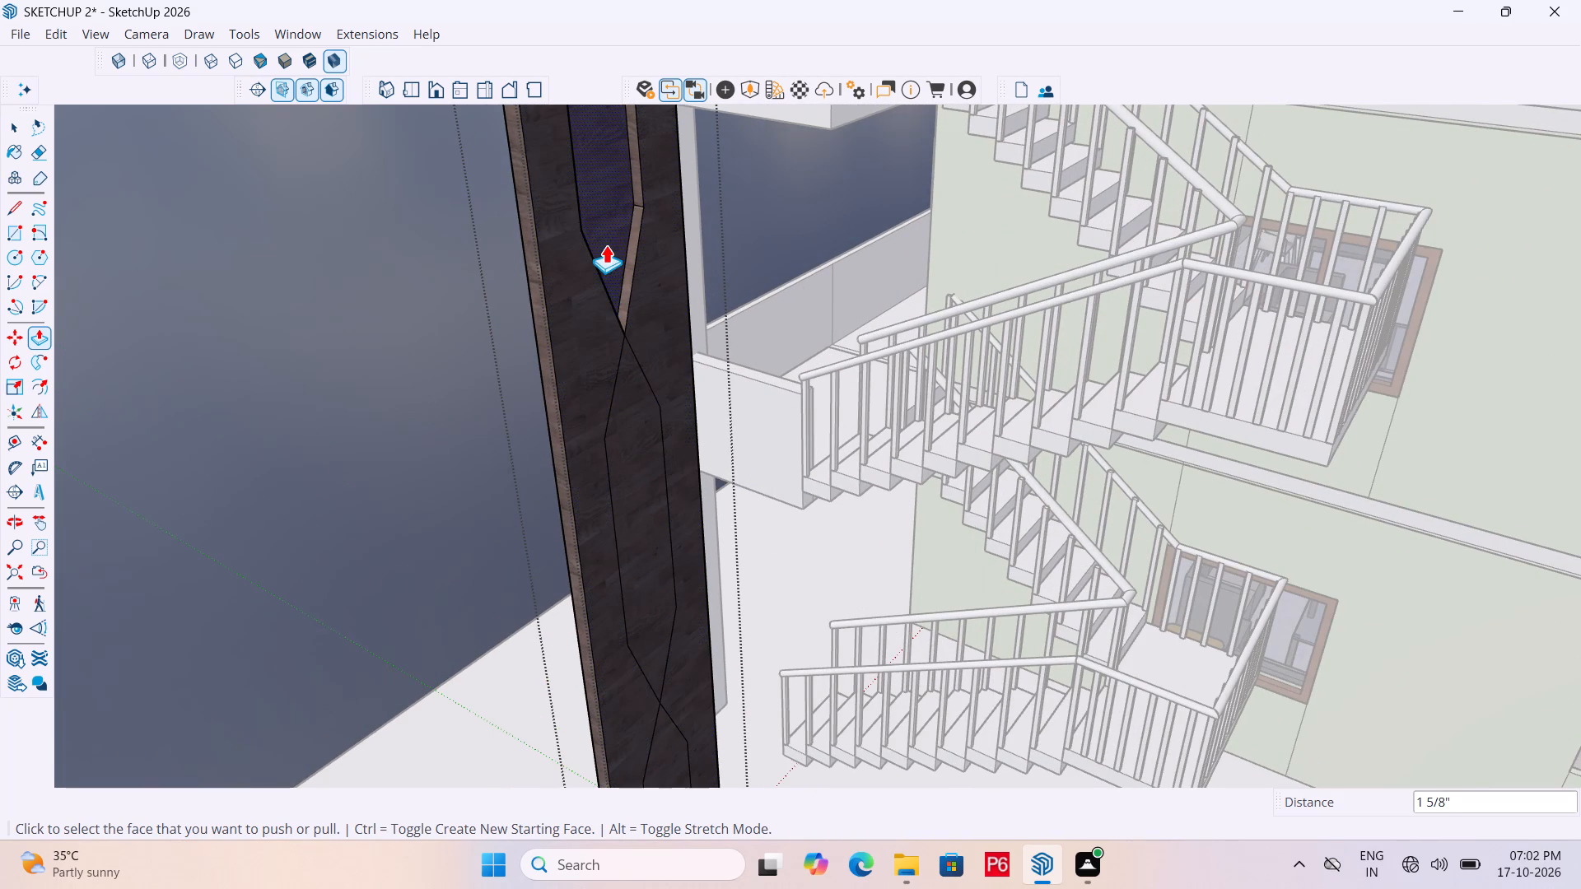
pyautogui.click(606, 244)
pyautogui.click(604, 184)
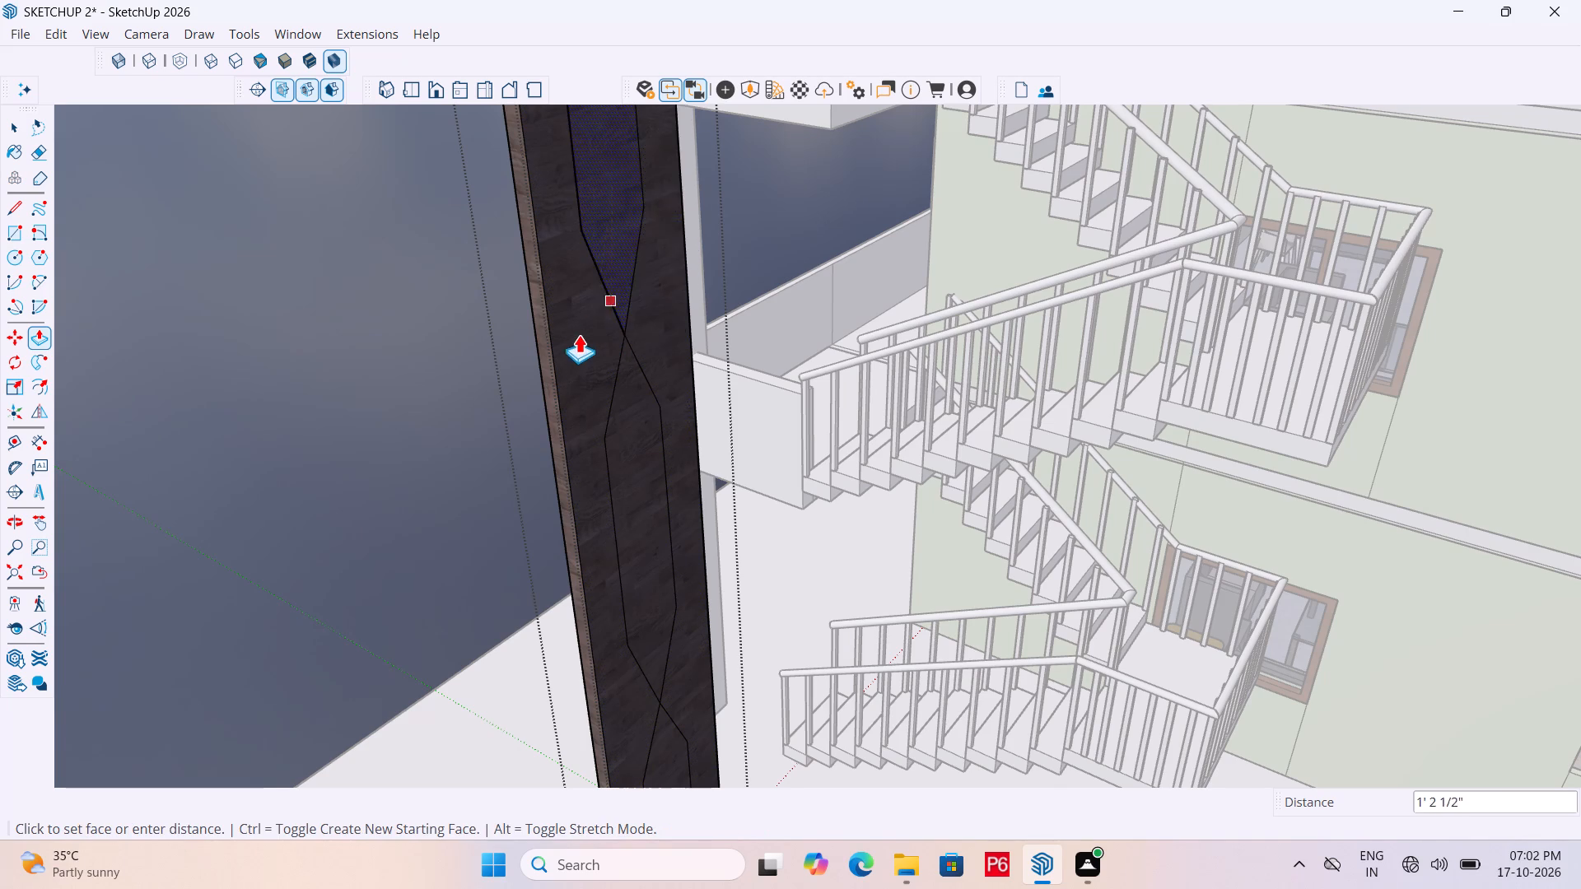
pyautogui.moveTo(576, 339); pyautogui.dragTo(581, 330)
# Save the model with the levelled outline faces.
pyautogui.scroll(-7, 637, 324)
pyautogui.hotkey('ctrl', 's')
pyautogui.hotkey('ctrl', 's')
pyautogui.hotkey('ctrl', 's')
pyautogui.hotkey('ctrl', 's')
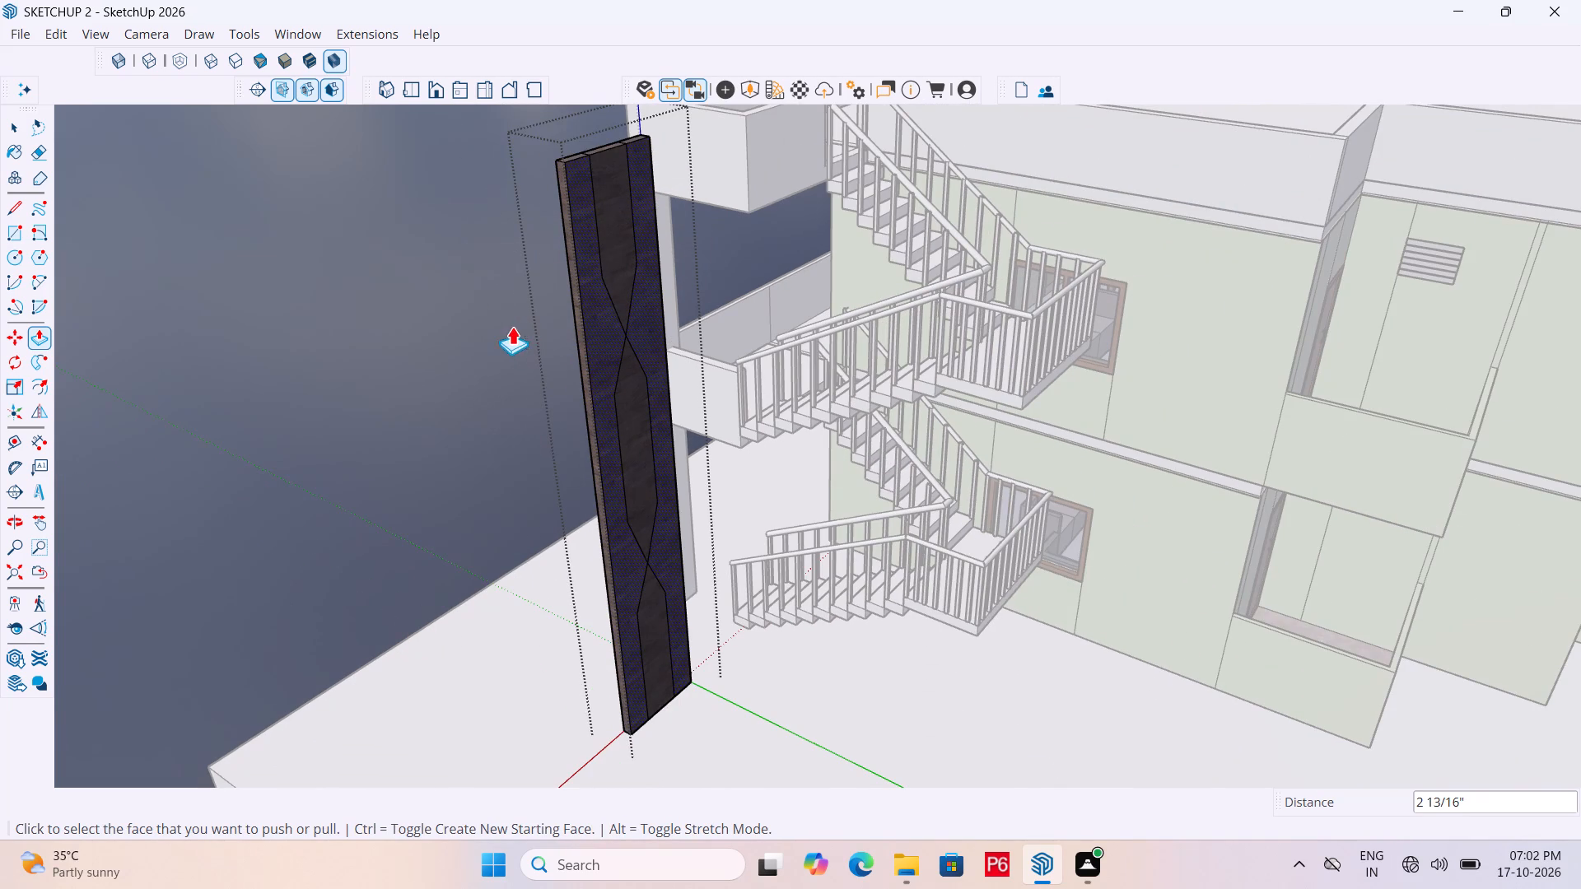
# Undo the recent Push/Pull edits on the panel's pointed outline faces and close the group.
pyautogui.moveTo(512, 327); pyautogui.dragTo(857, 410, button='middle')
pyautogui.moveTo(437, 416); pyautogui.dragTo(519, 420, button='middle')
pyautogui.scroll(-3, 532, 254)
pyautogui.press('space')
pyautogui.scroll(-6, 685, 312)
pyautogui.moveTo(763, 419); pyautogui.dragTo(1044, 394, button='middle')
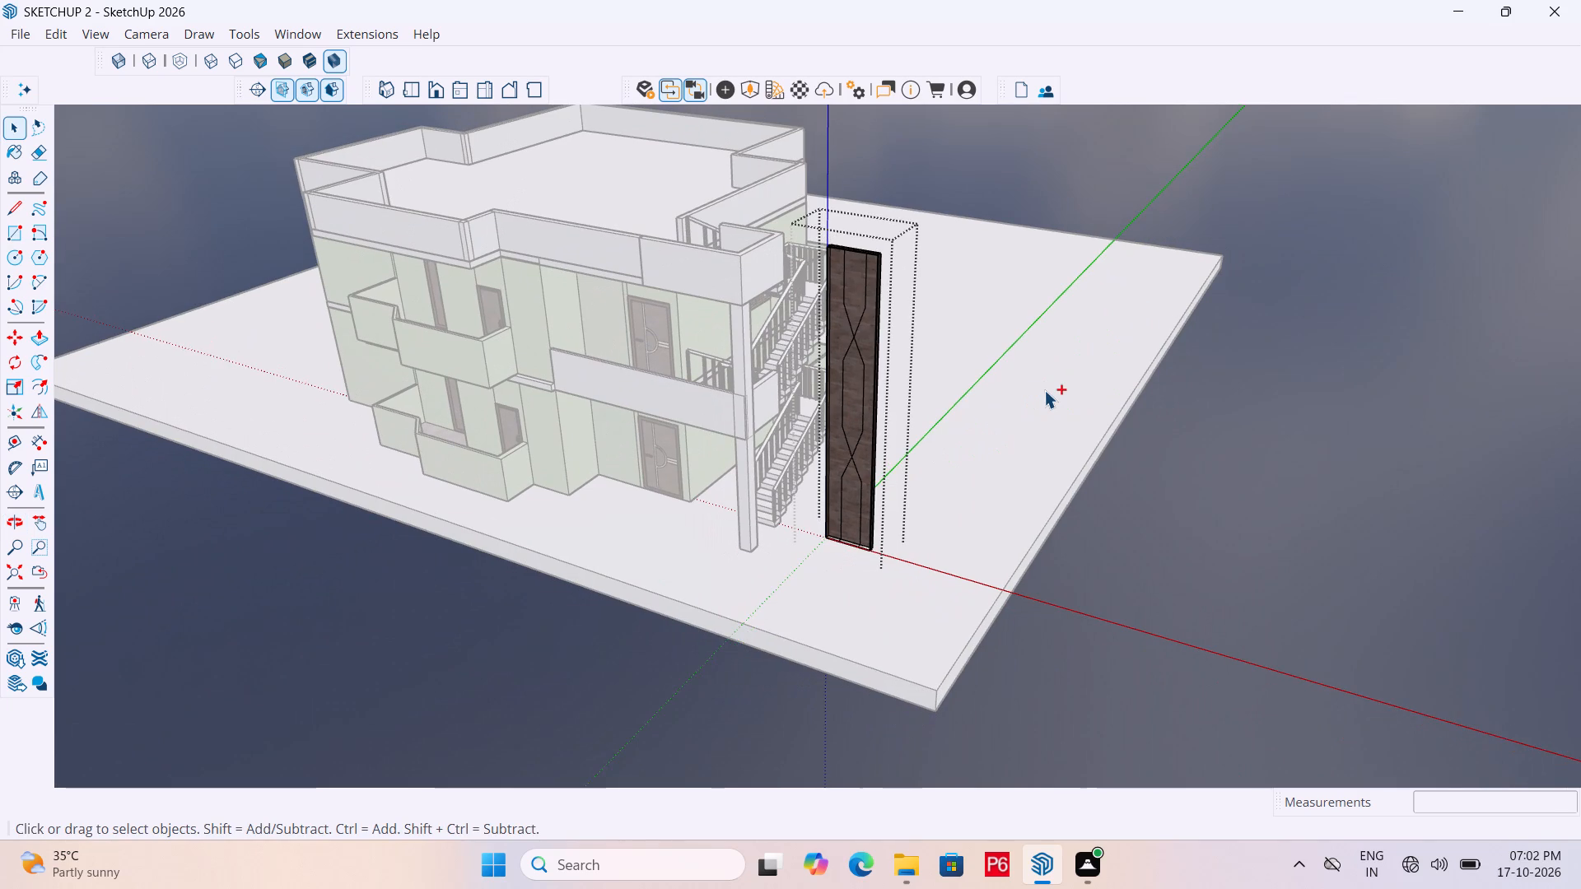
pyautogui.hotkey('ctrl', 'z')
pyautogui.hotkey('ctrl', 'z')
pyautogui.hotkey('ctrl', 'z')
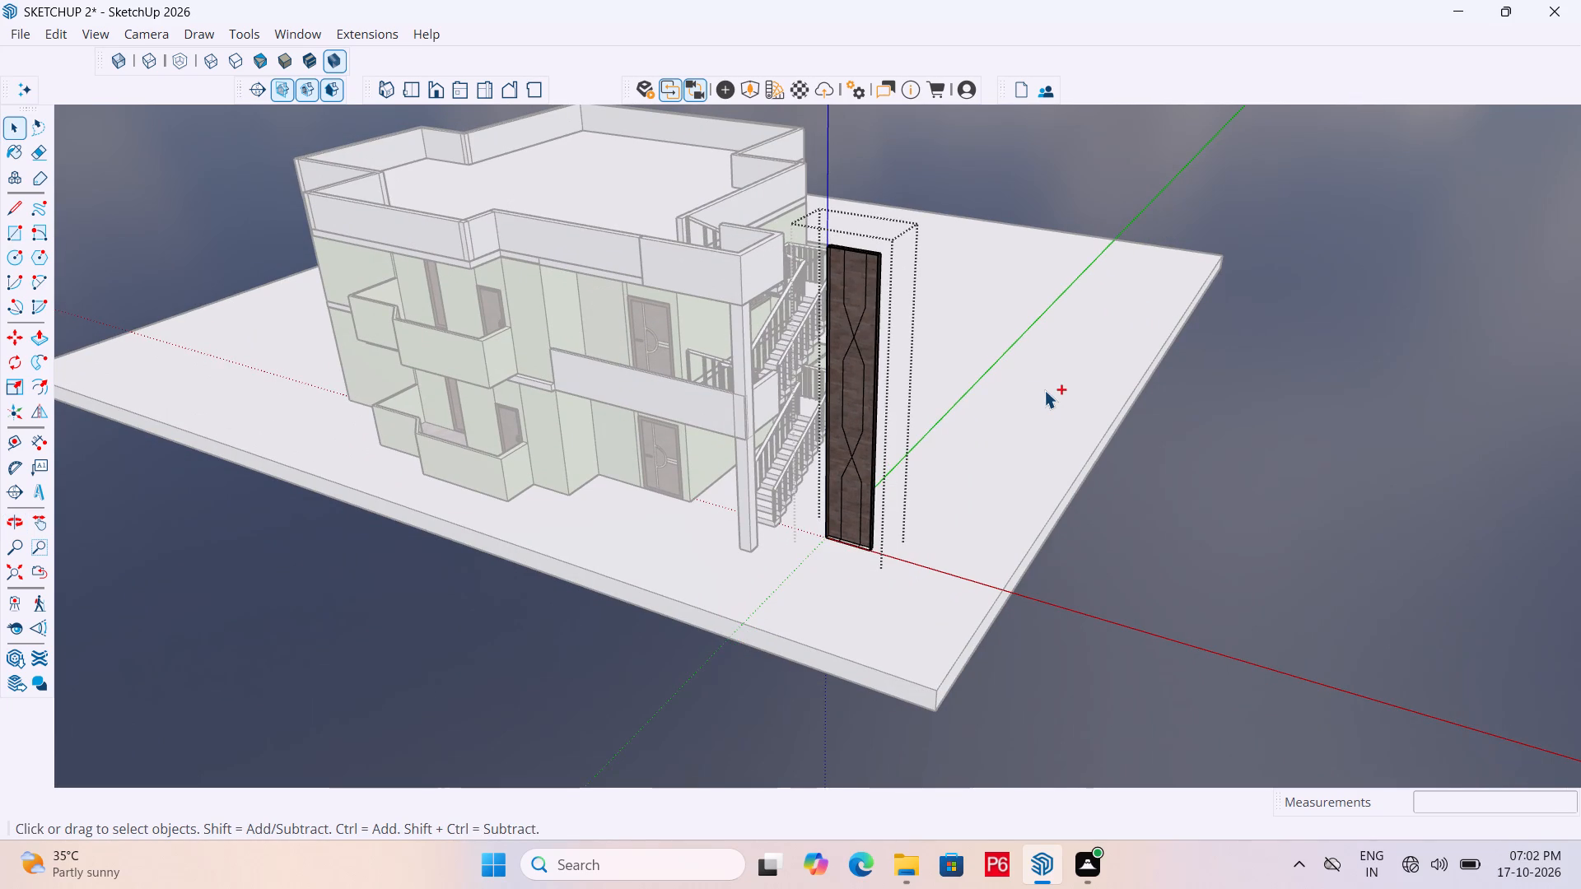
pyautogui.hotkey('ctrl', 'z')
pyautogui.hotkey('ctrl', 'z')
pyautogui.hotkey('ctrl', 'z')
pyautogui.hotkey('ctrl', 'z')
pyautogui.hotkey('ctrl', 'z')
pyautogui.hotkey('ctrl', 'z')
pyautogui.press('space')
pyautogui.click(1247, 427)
# Undo the remaining Push/Pull edits, including the border thickening, back to the flat panel with its outlines, and close the group.
pyautogui.scroll(6, 910, 413)
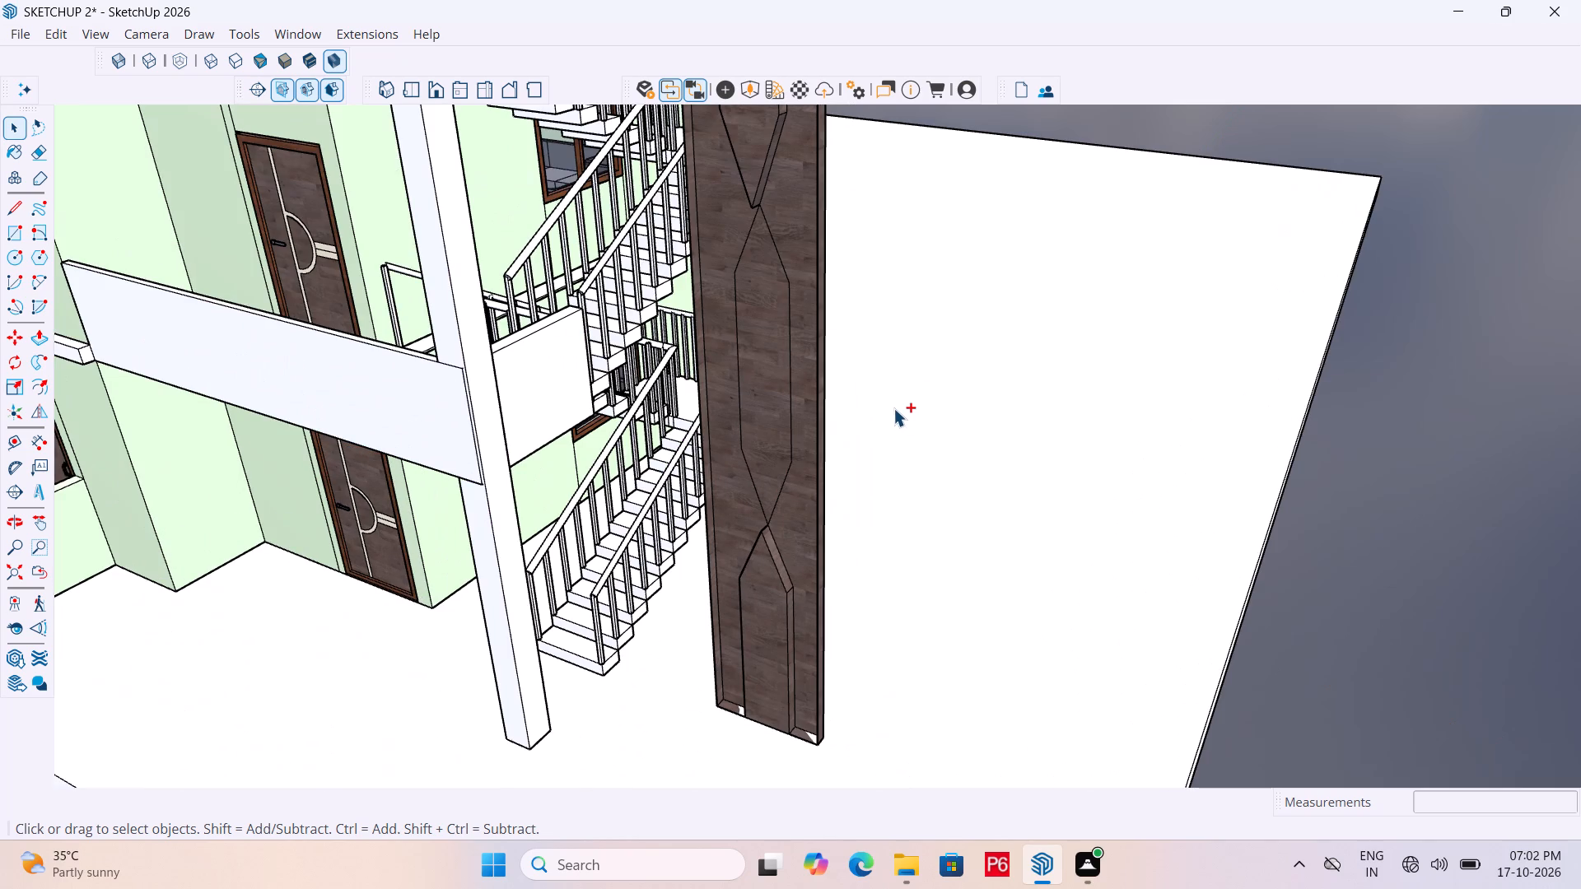
pyautogui.hotkey('ctrl', 'z')
pyautogui.hotkey('ctrl', 'z')
pyautogui.hotkey('ctrl', 'z')
pyautogui.hotkey('ctrl', 'z')
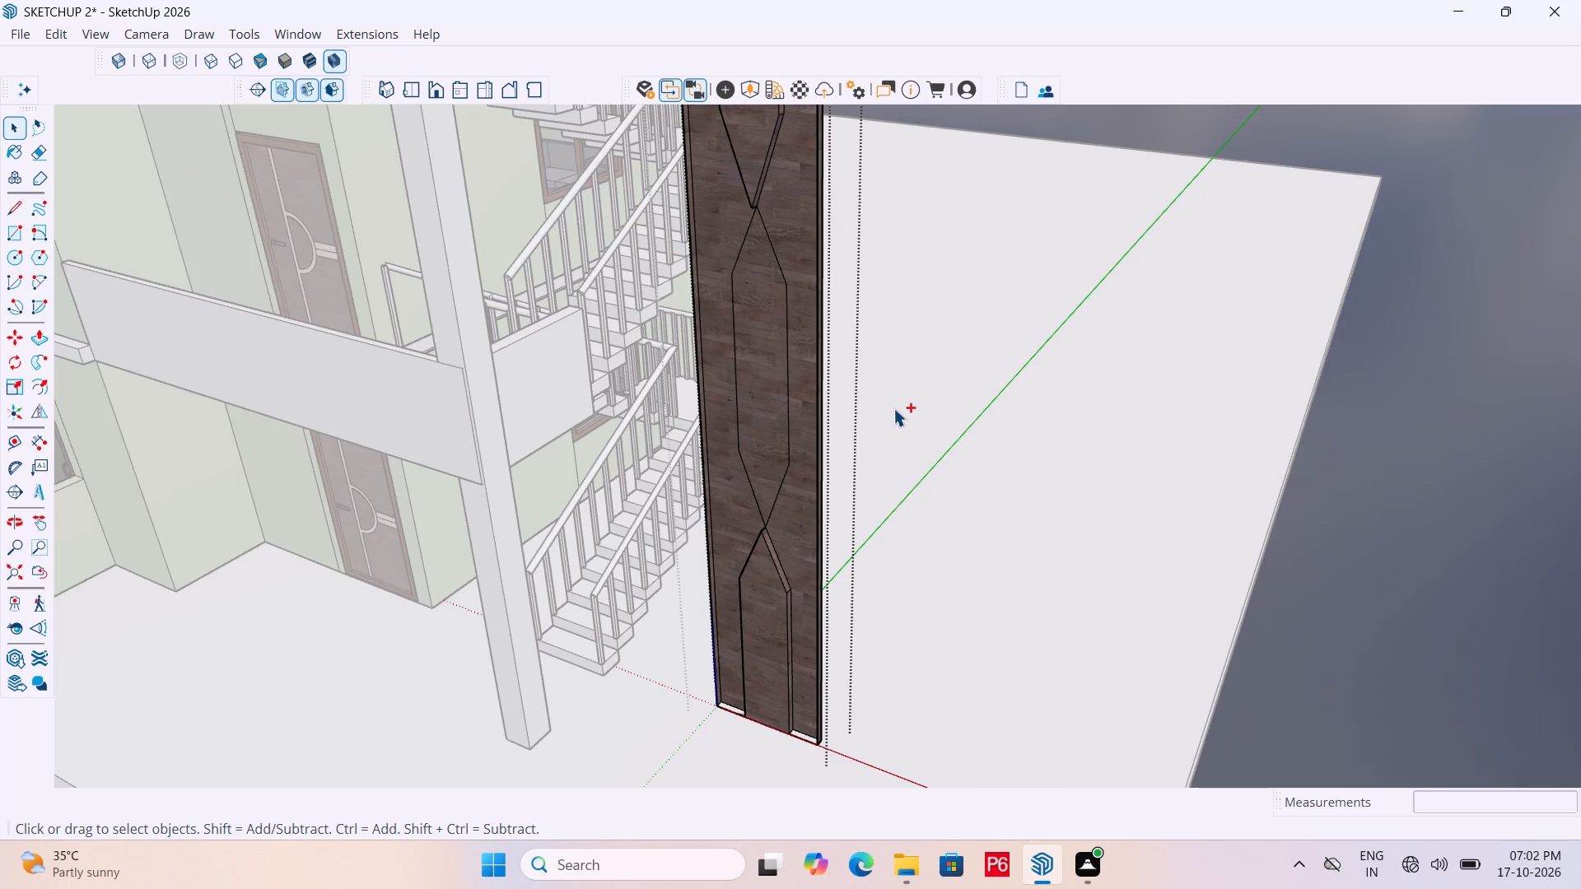
pyautogui.hotkey('ctrl', 'z')
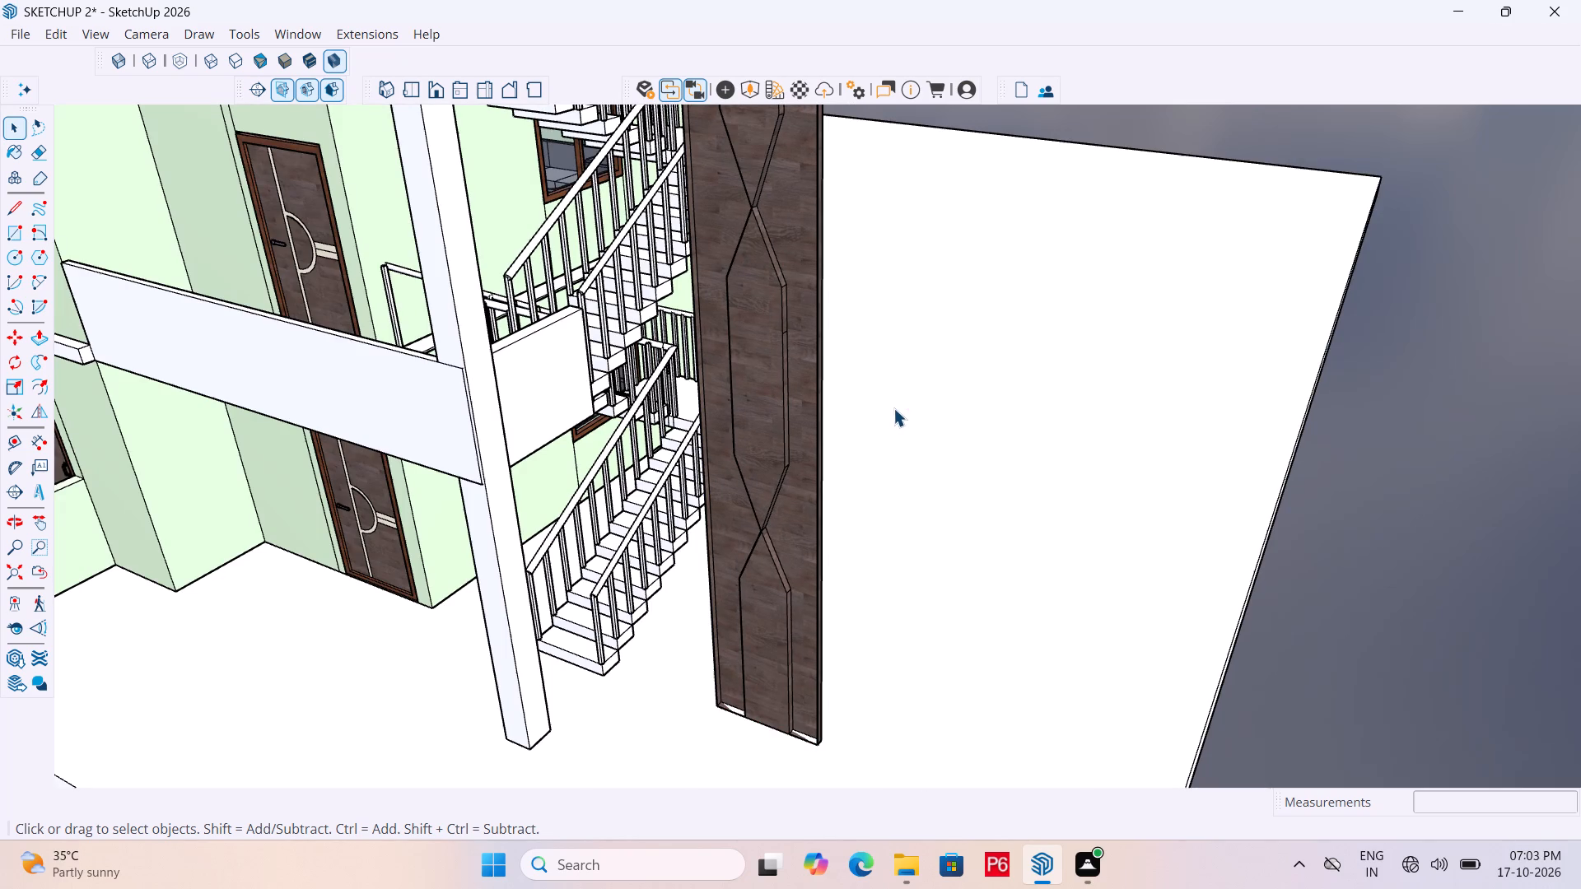
pyautogui.hotkey('ctrl', 'z')
pyautogui.hotkey('ctrl', 'z')
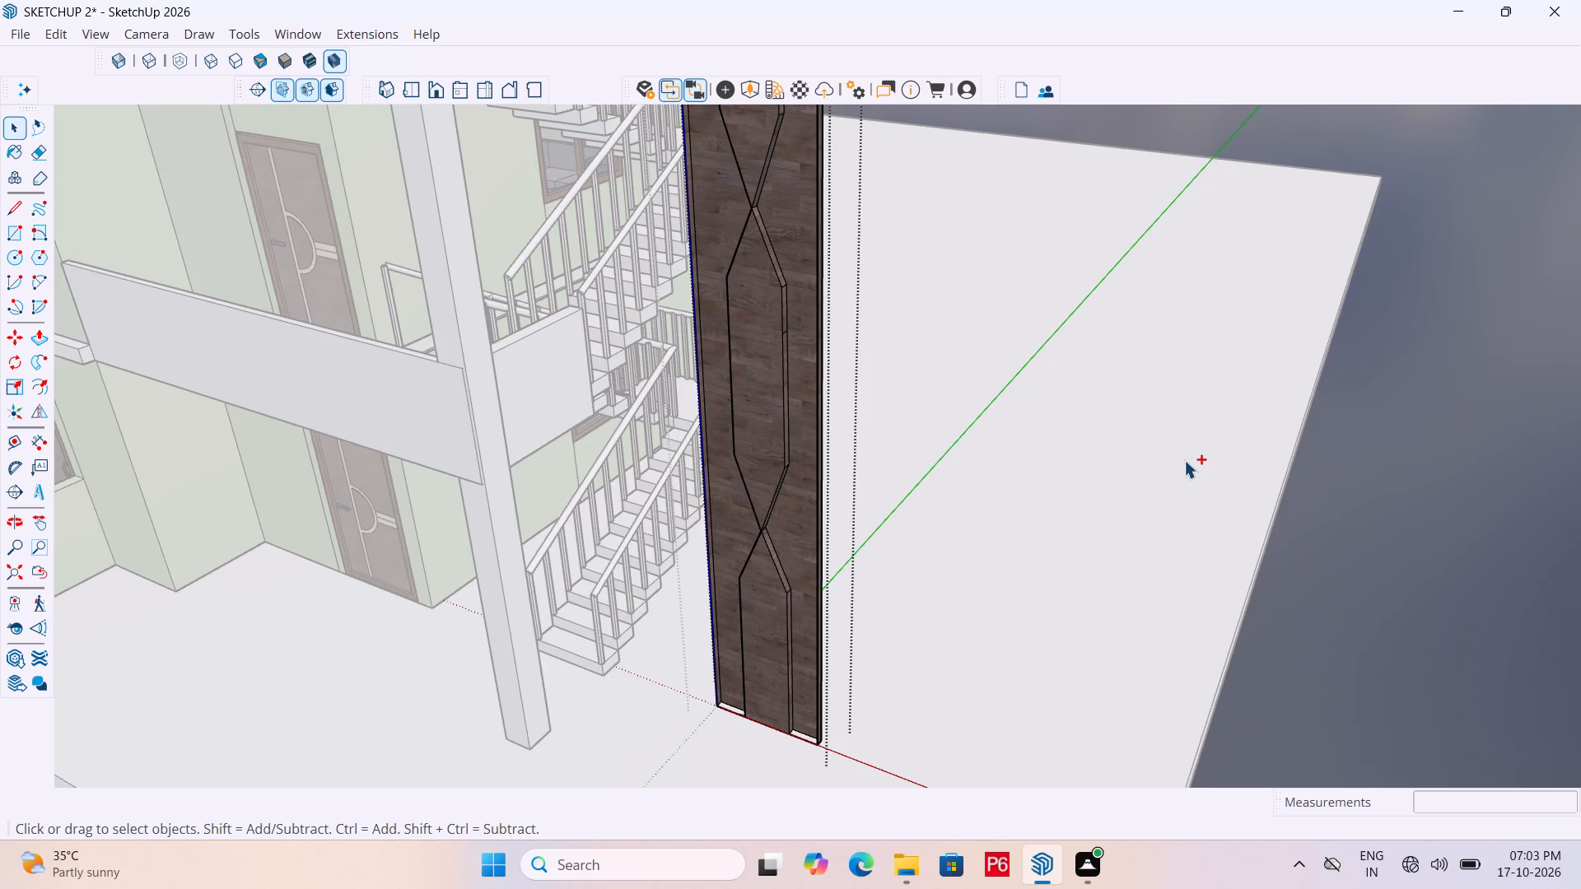
pyautogui.hotkey('ctrl', 'z')
pyautogui.press('space')
pyautogui.click(1341, 477)
pyautogui.scroll(-2, 827, 403)
pyautogui.moveTo(827, 403); pyautogui.dragTo(857, 412, button='middle')
pyautogui.scroll(-1, 839, 403)
pyautogui.moveTo(839, 401); pyautogui.dragTo(881, 382, button='middle')
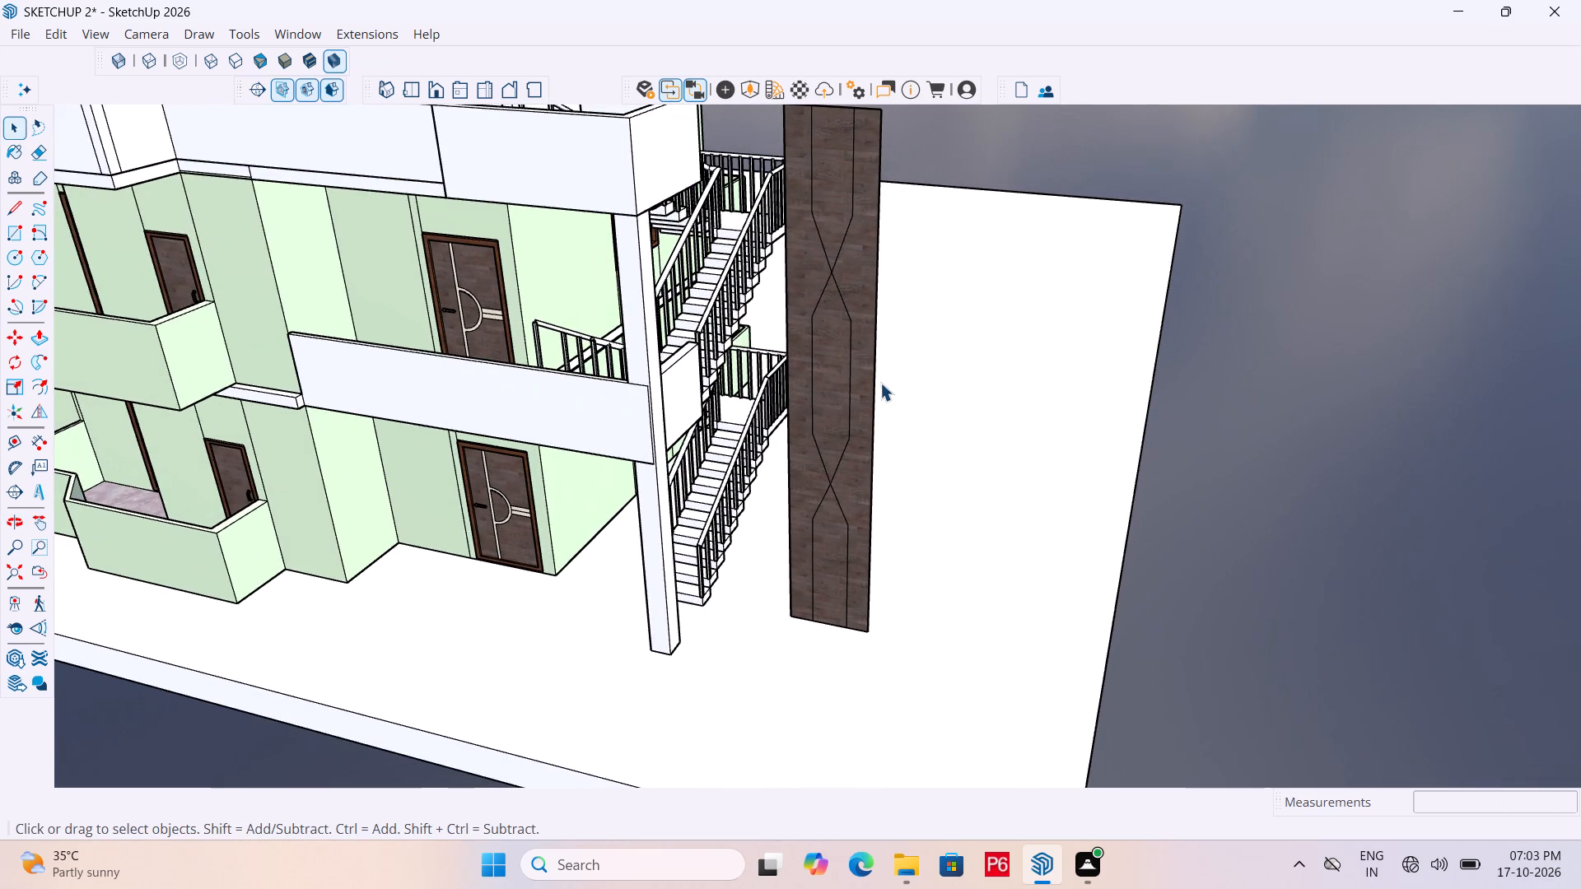
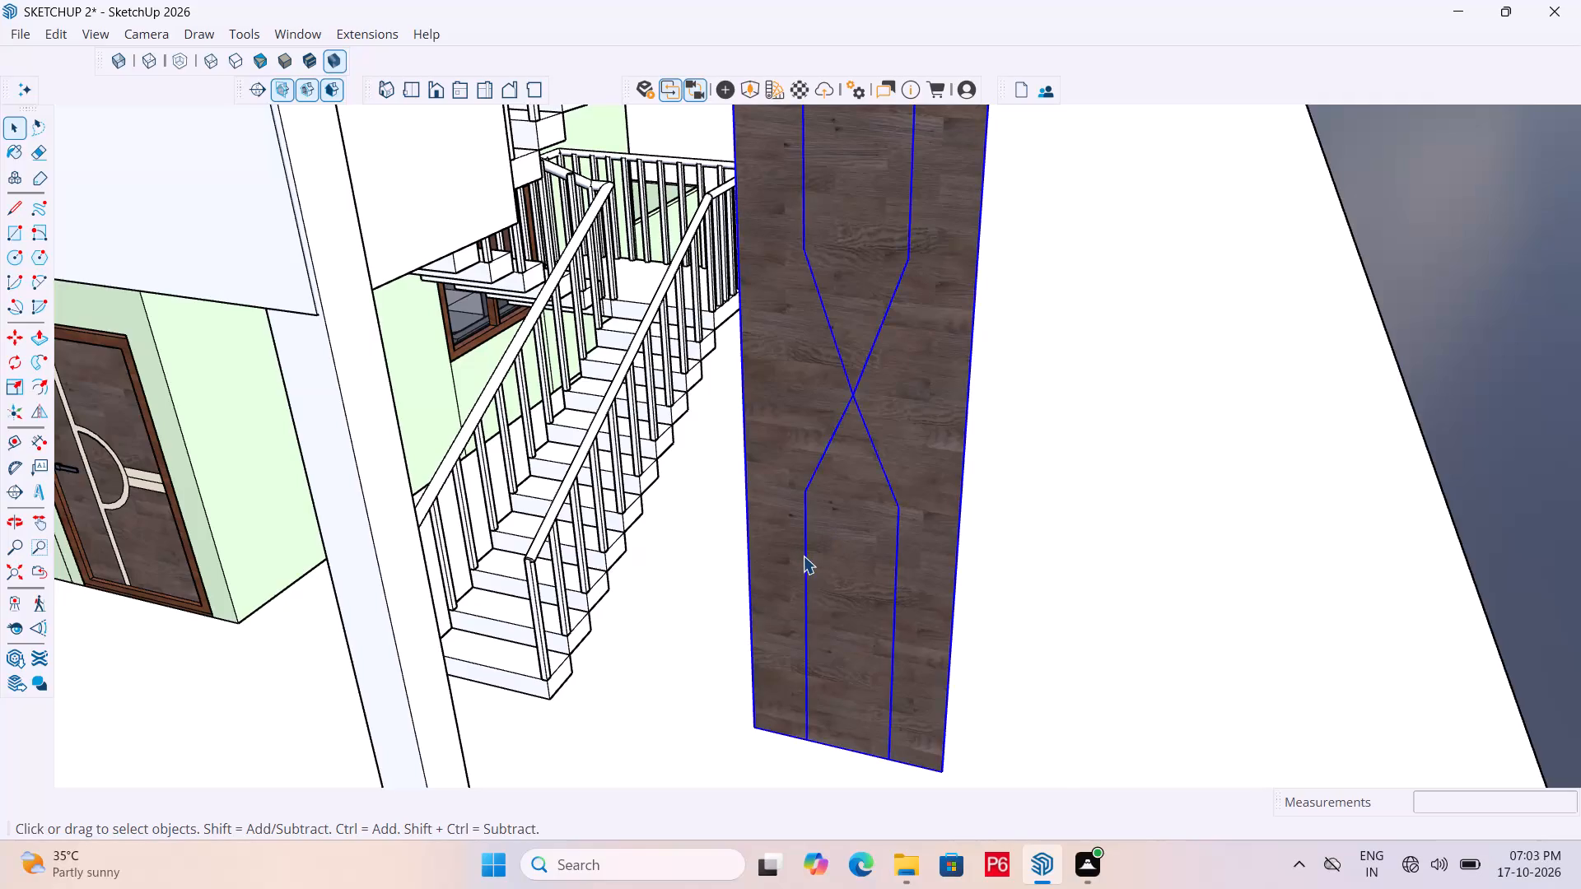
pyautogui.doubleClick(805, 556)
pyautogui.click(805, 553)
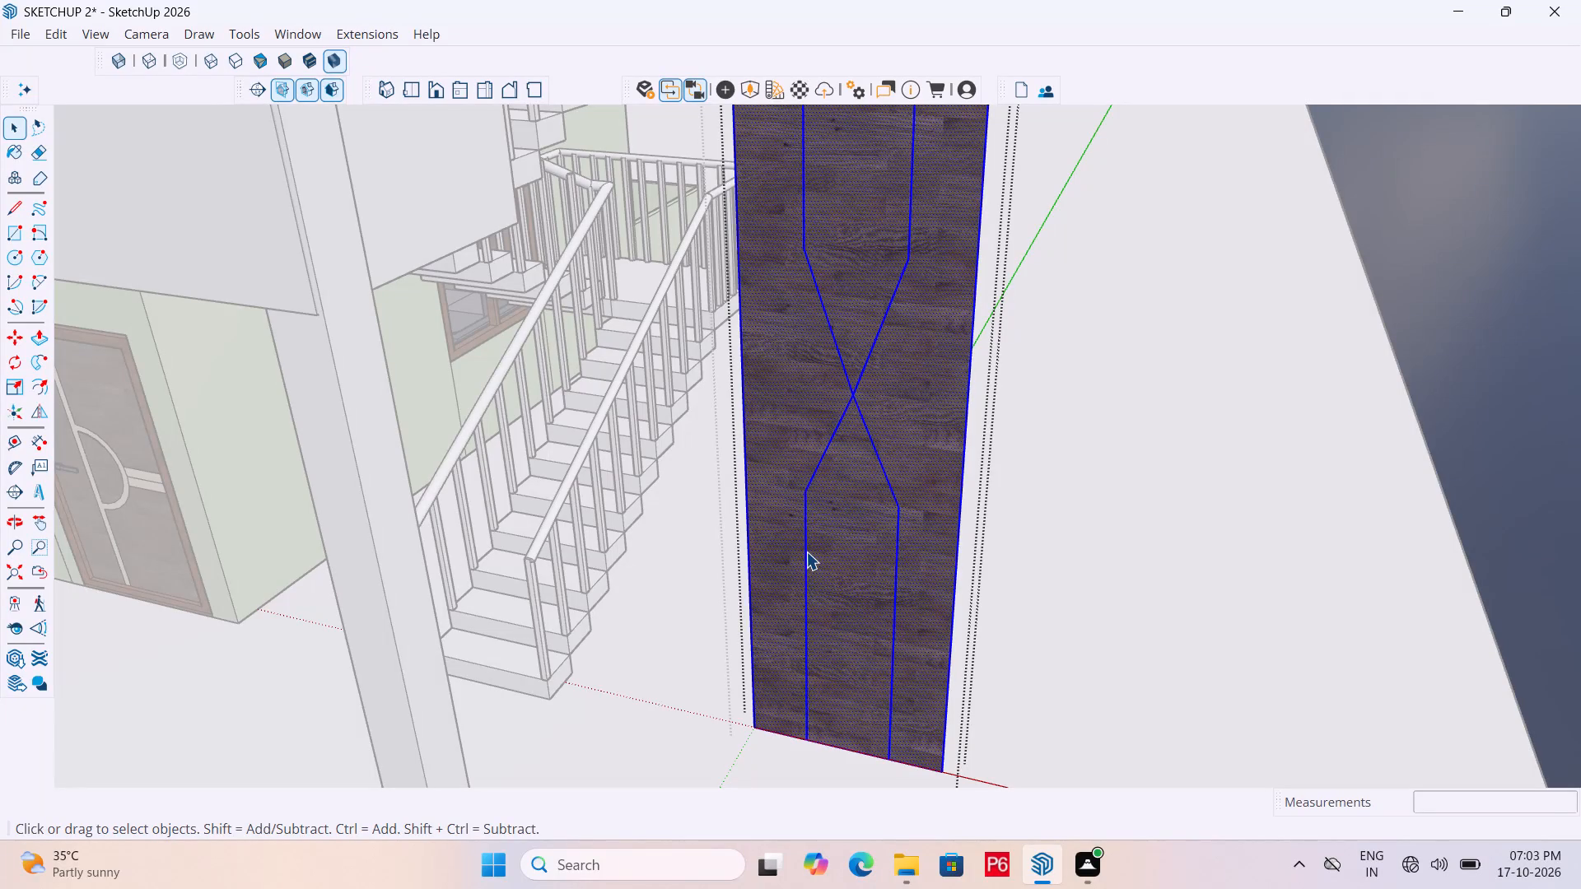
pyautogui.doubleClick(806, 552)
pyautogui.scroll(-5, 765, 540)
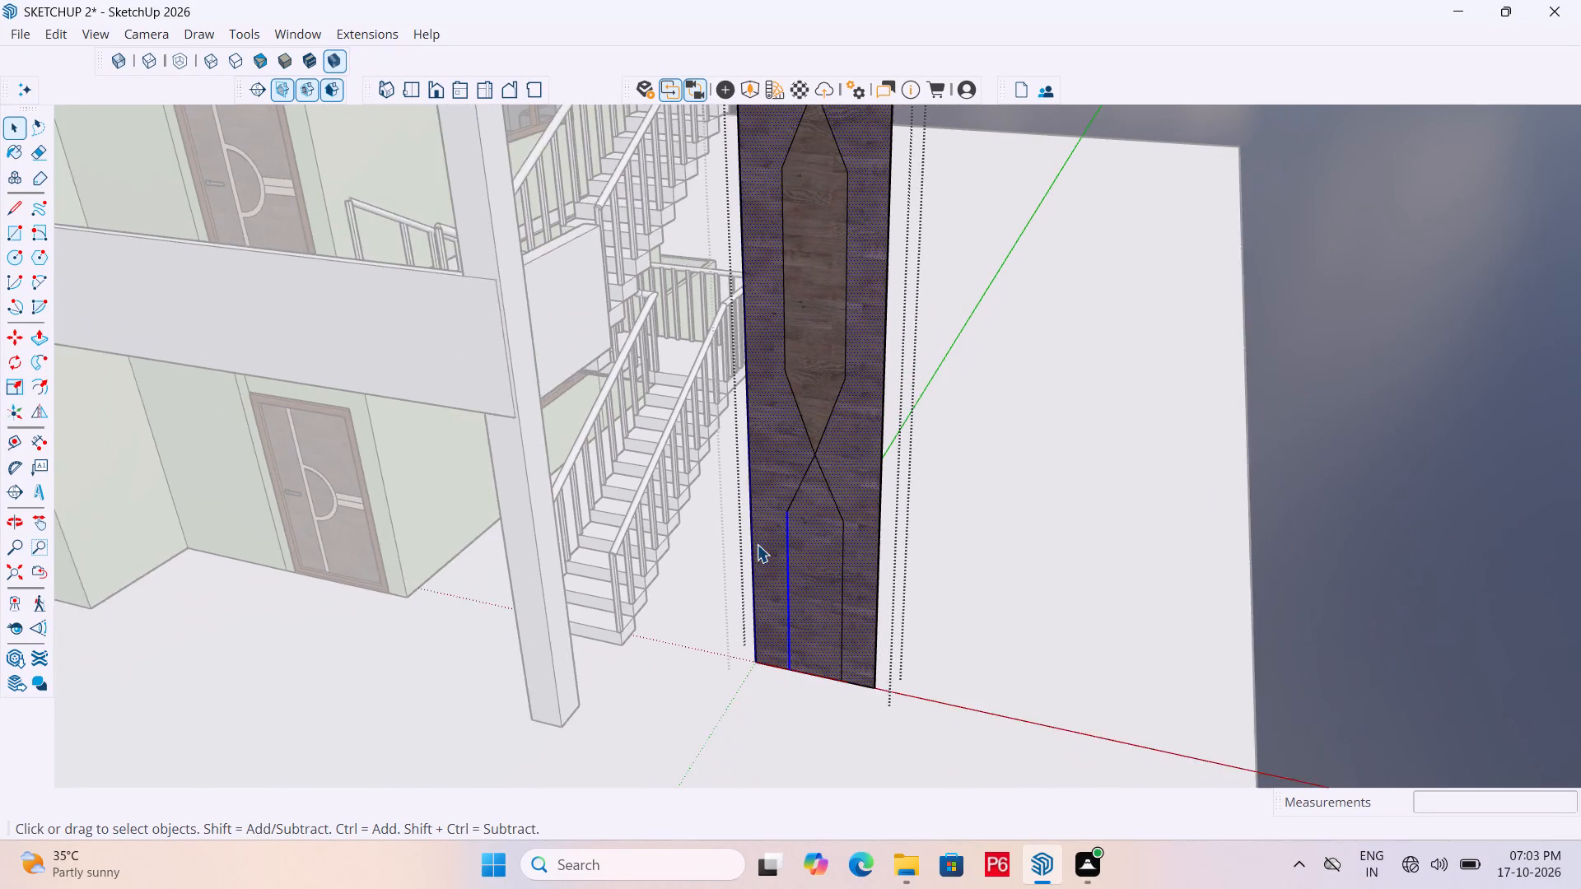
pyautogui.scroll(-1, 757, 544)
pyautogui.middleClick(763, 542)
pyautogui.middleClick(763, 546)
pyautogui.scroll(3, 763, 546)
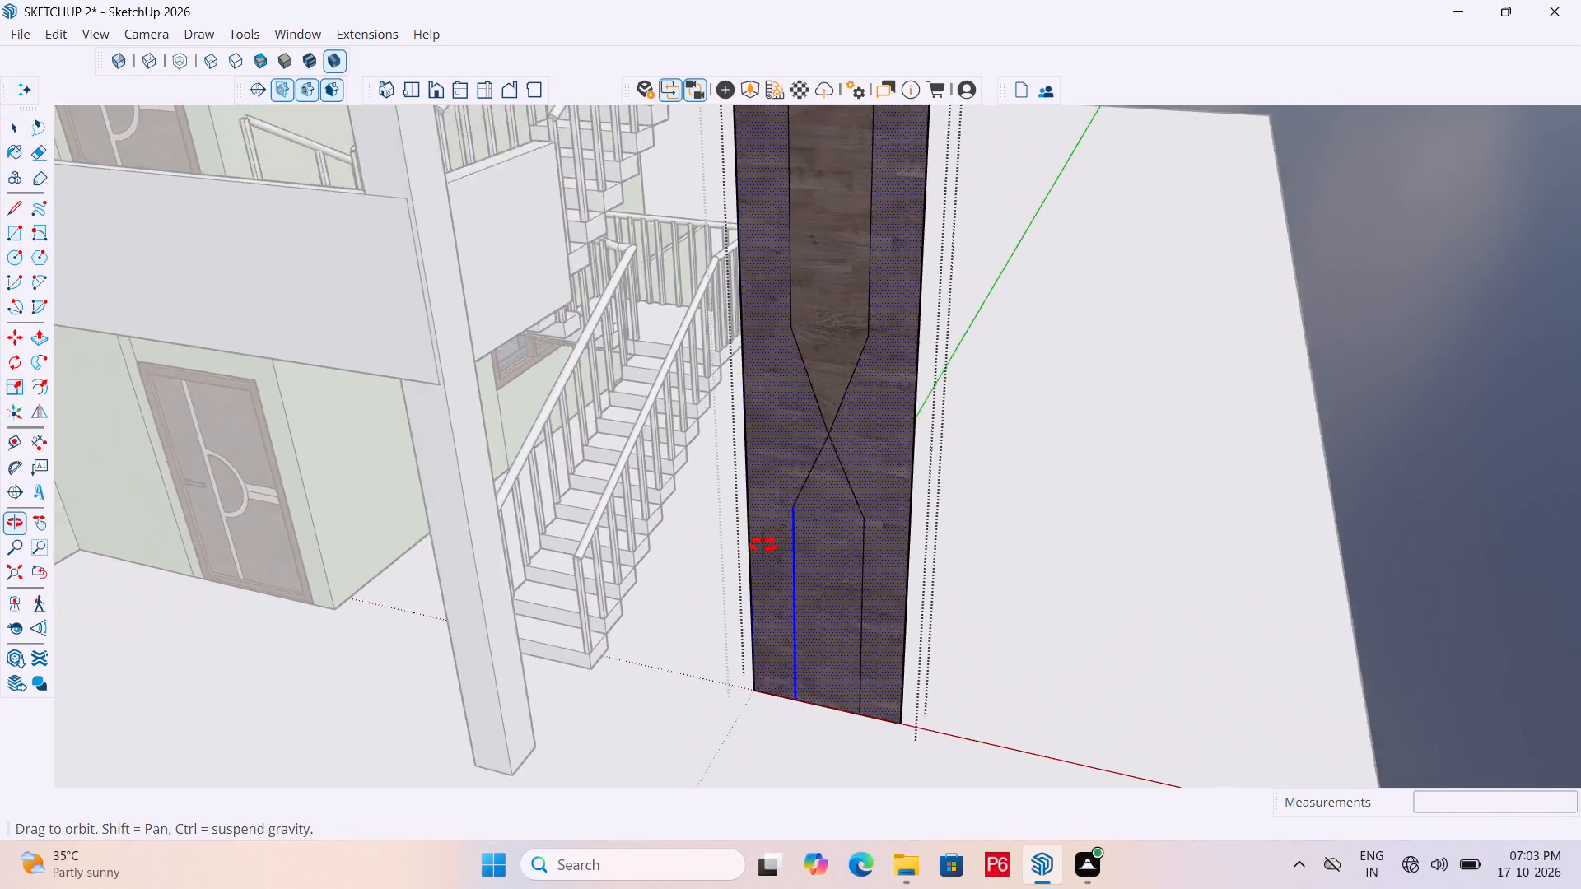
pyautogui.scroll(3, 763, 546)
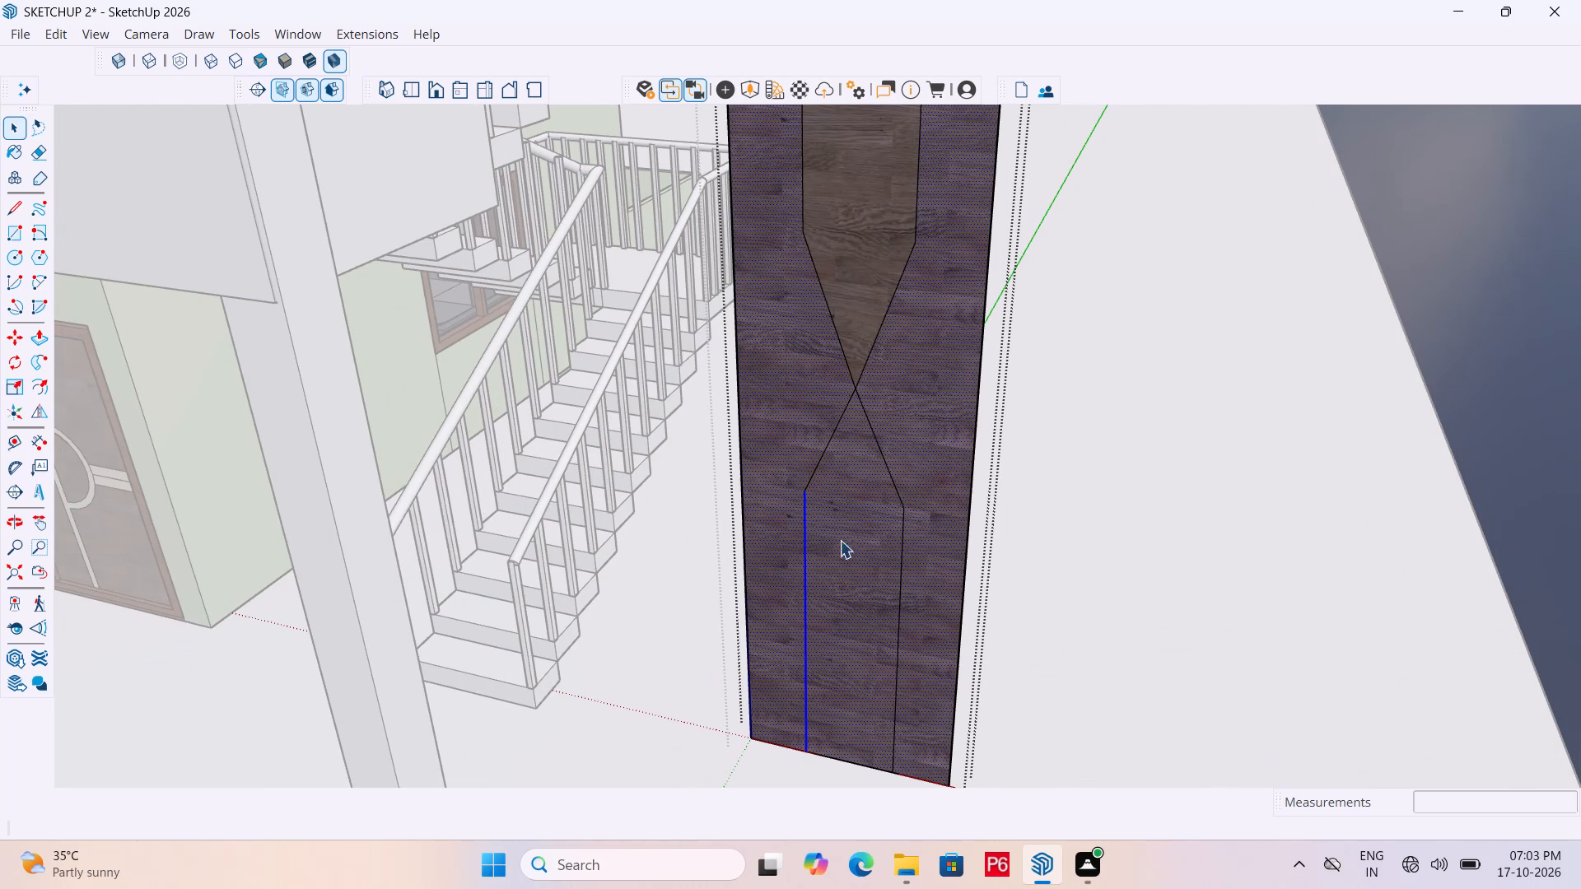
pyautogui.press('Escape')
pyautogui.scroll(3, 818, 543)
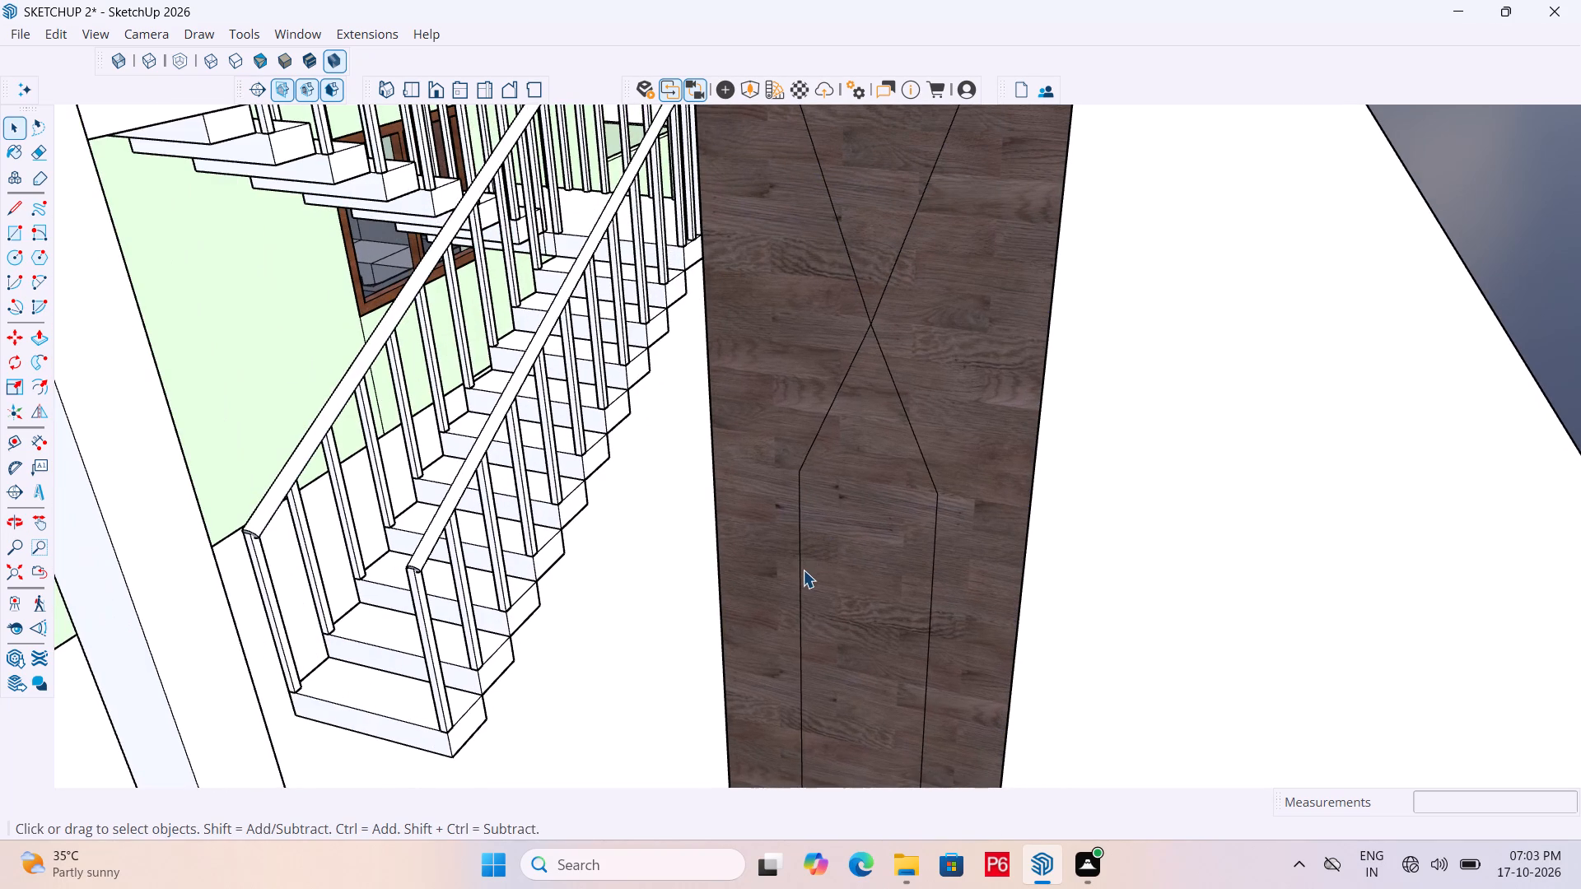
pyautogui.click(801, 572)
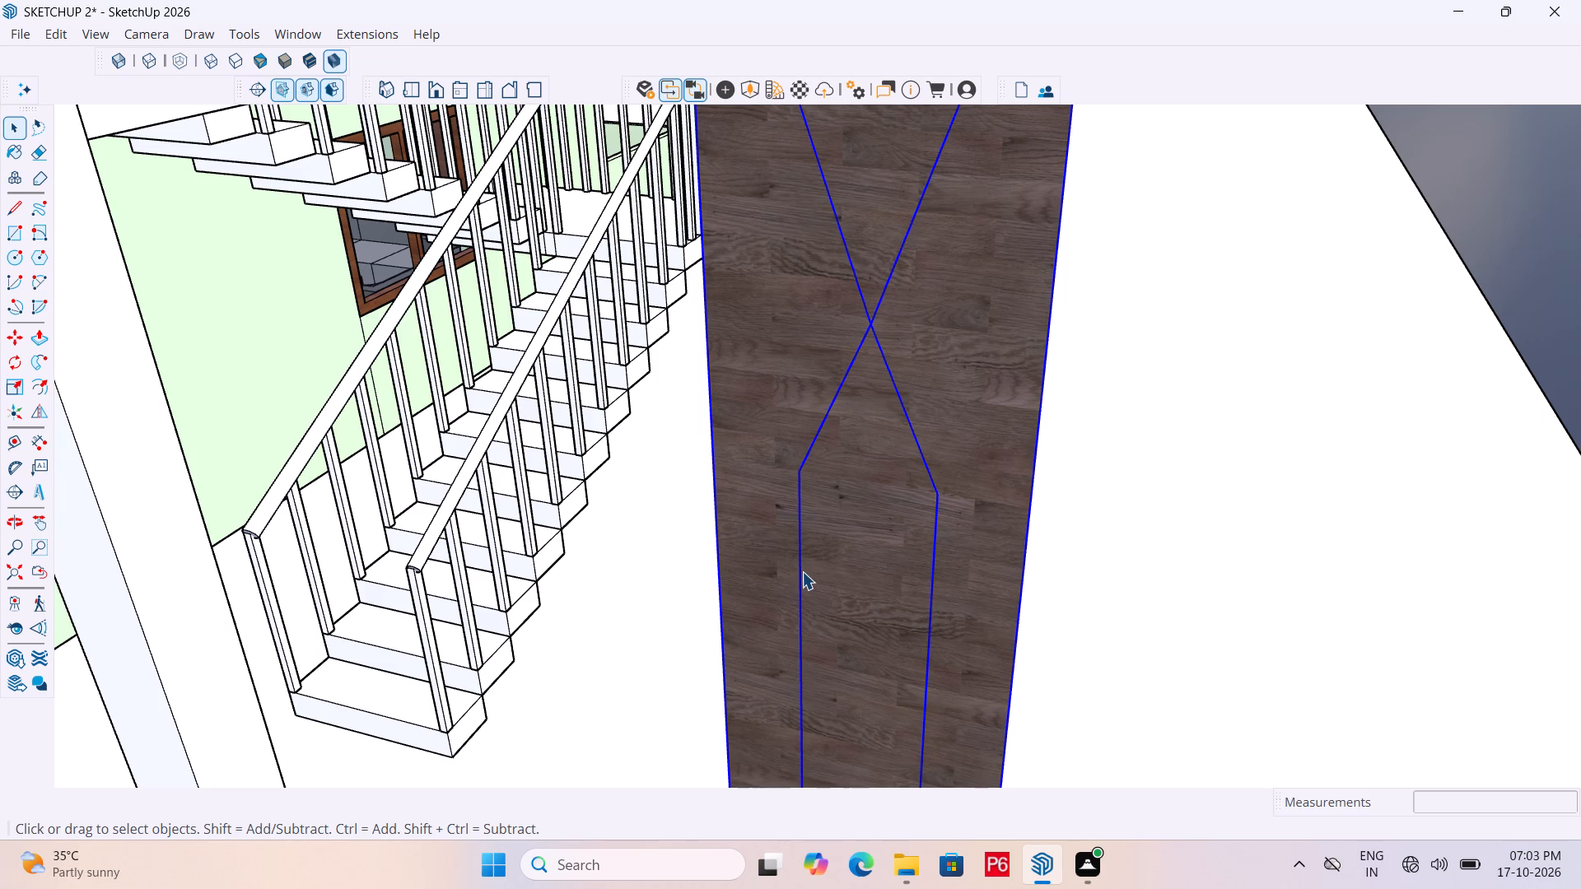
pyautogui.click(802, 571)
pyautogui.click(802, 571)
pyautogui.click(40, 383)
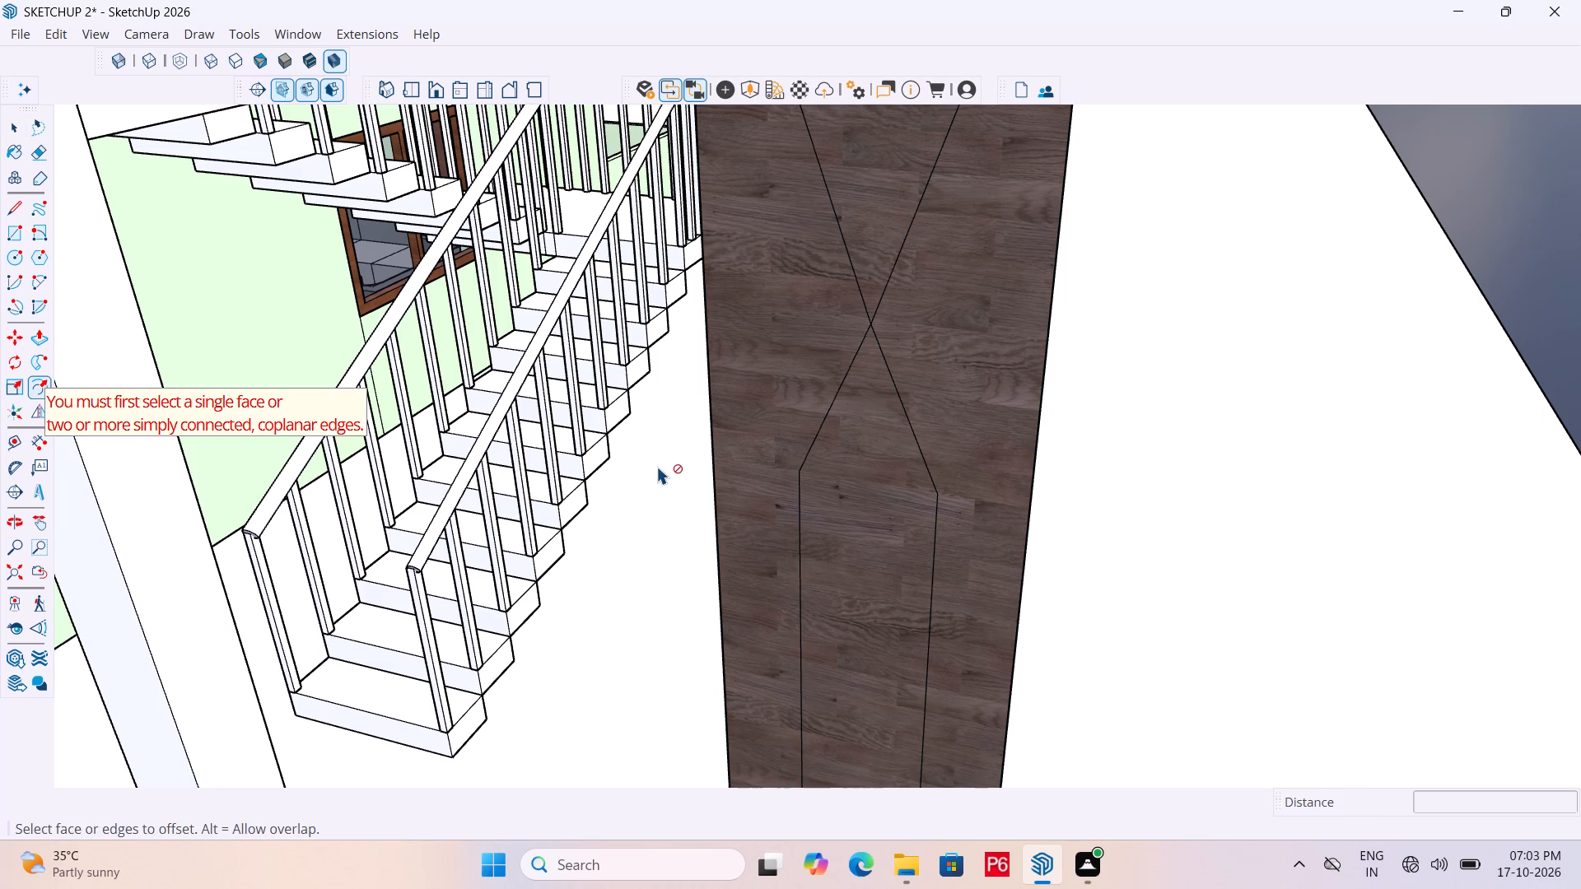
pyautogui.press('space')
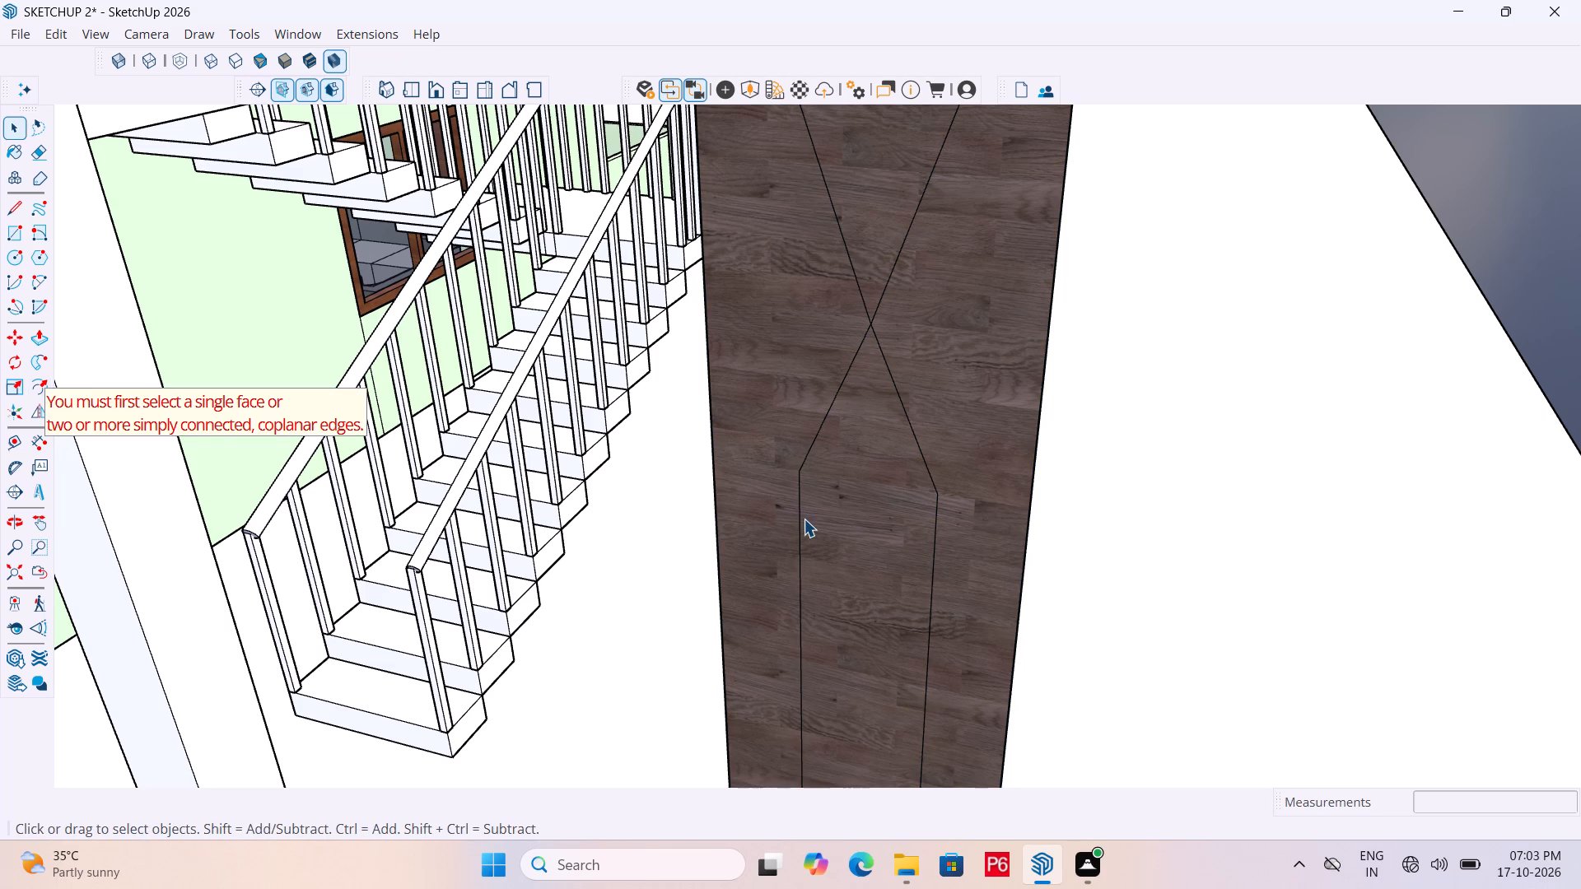
# Open the freestanding wood panel's group for editing.
pyautogui.tripleClick(799, 529)
pyautogui.click(799, 521)
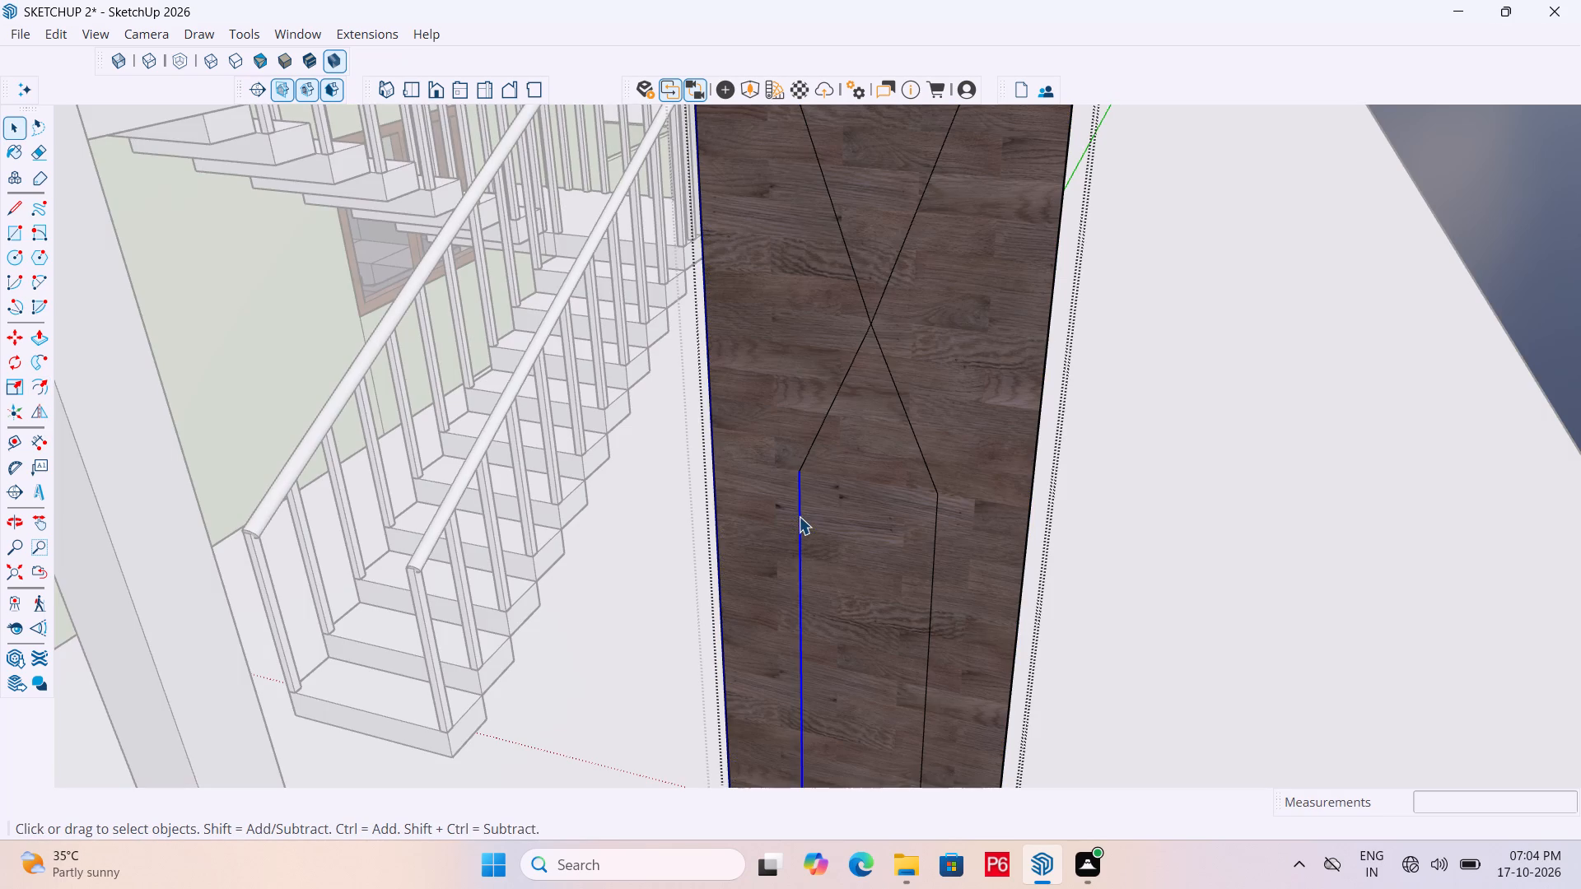
pyautogui.click(799, 514)
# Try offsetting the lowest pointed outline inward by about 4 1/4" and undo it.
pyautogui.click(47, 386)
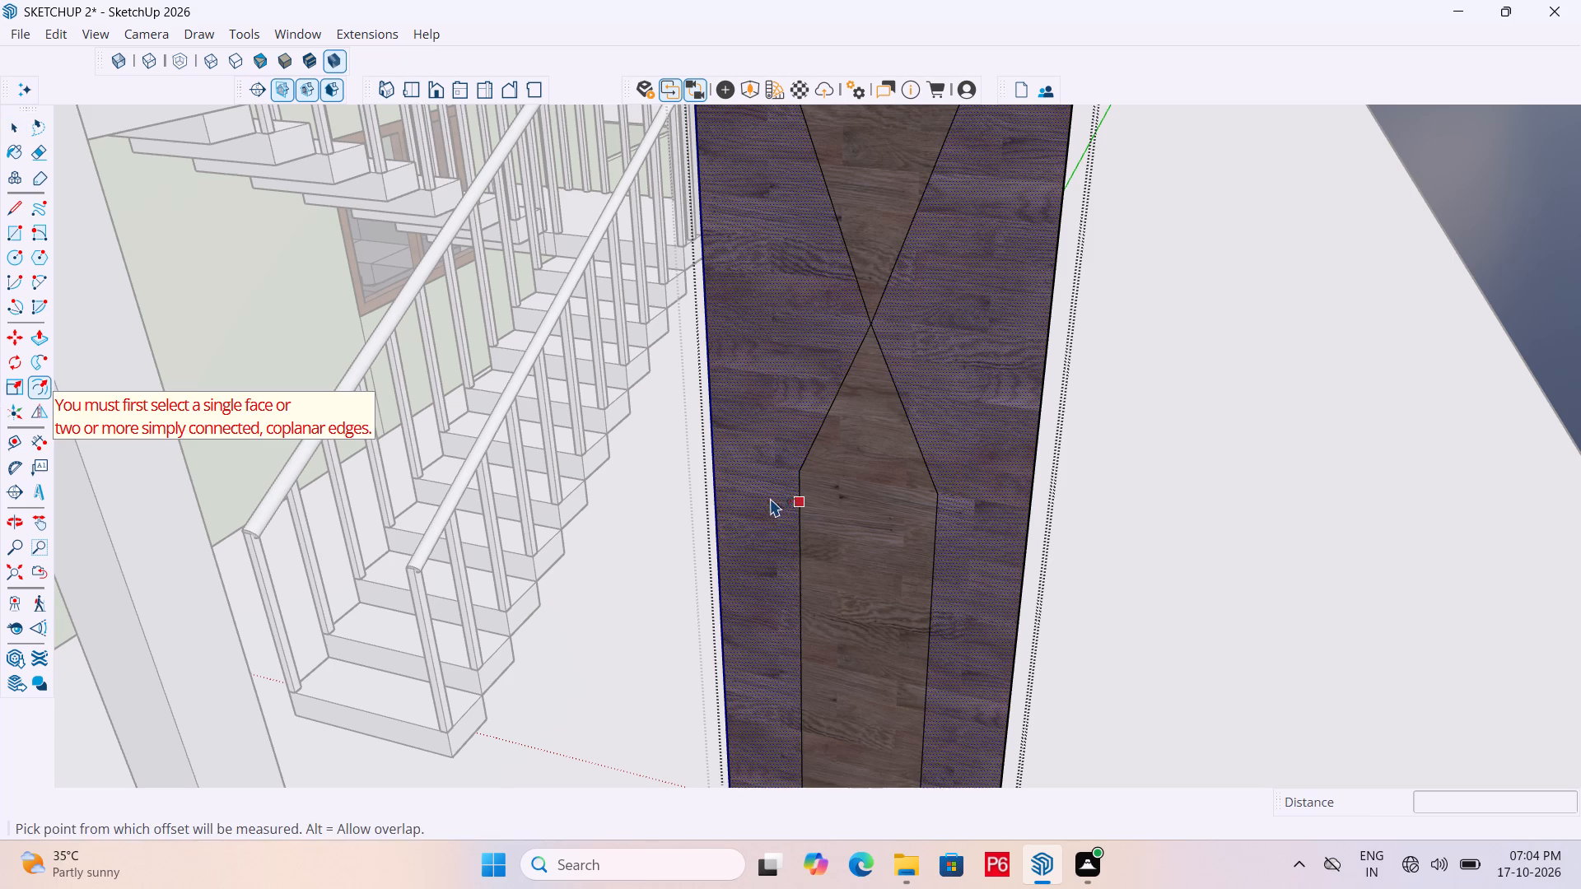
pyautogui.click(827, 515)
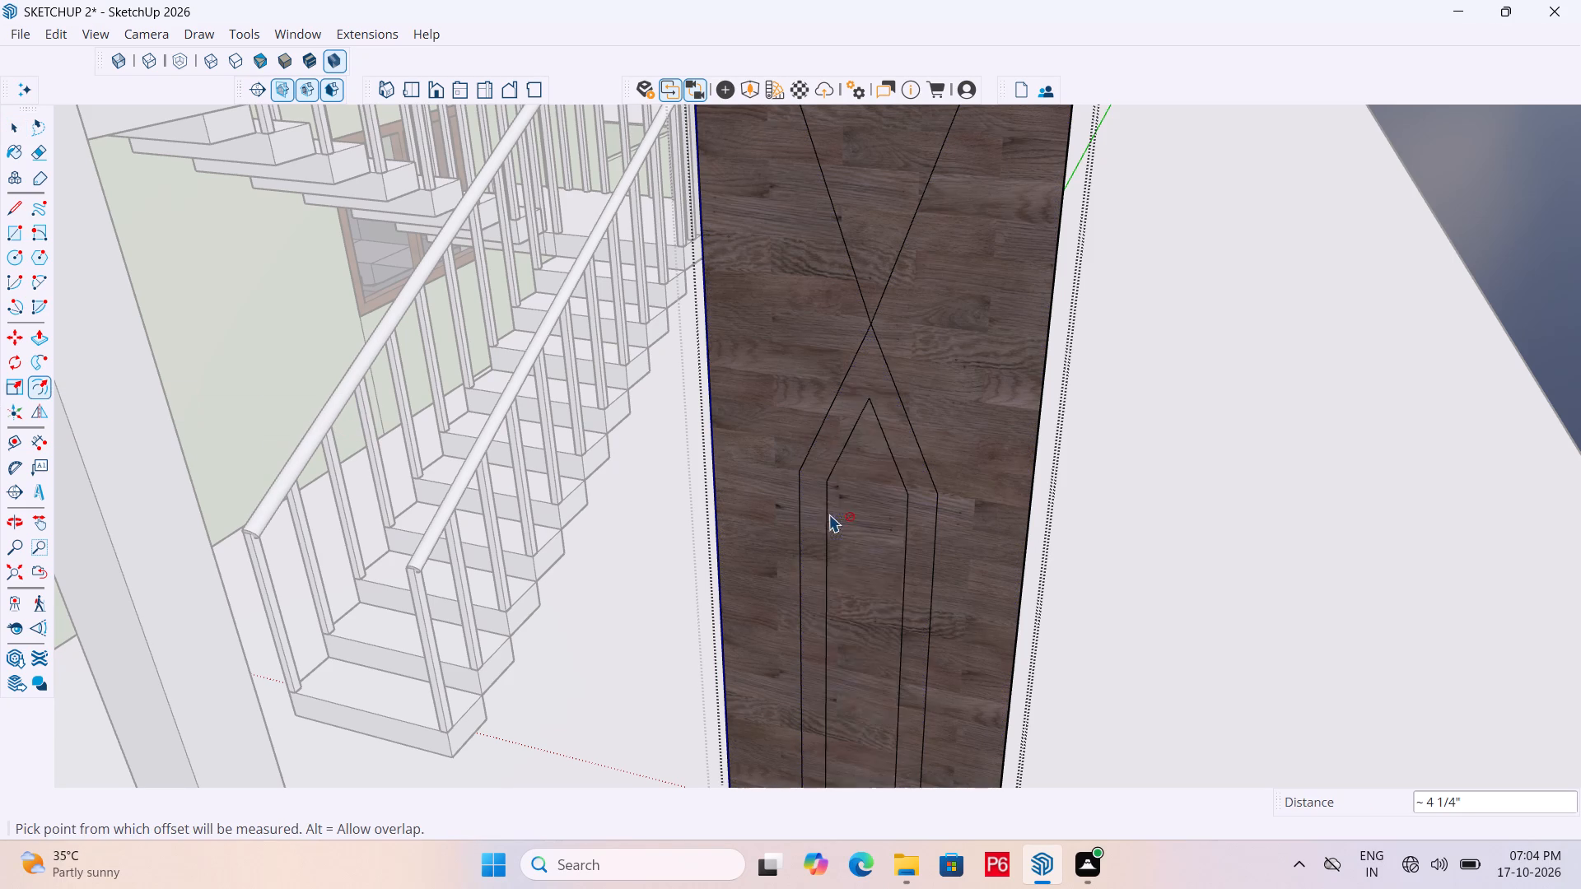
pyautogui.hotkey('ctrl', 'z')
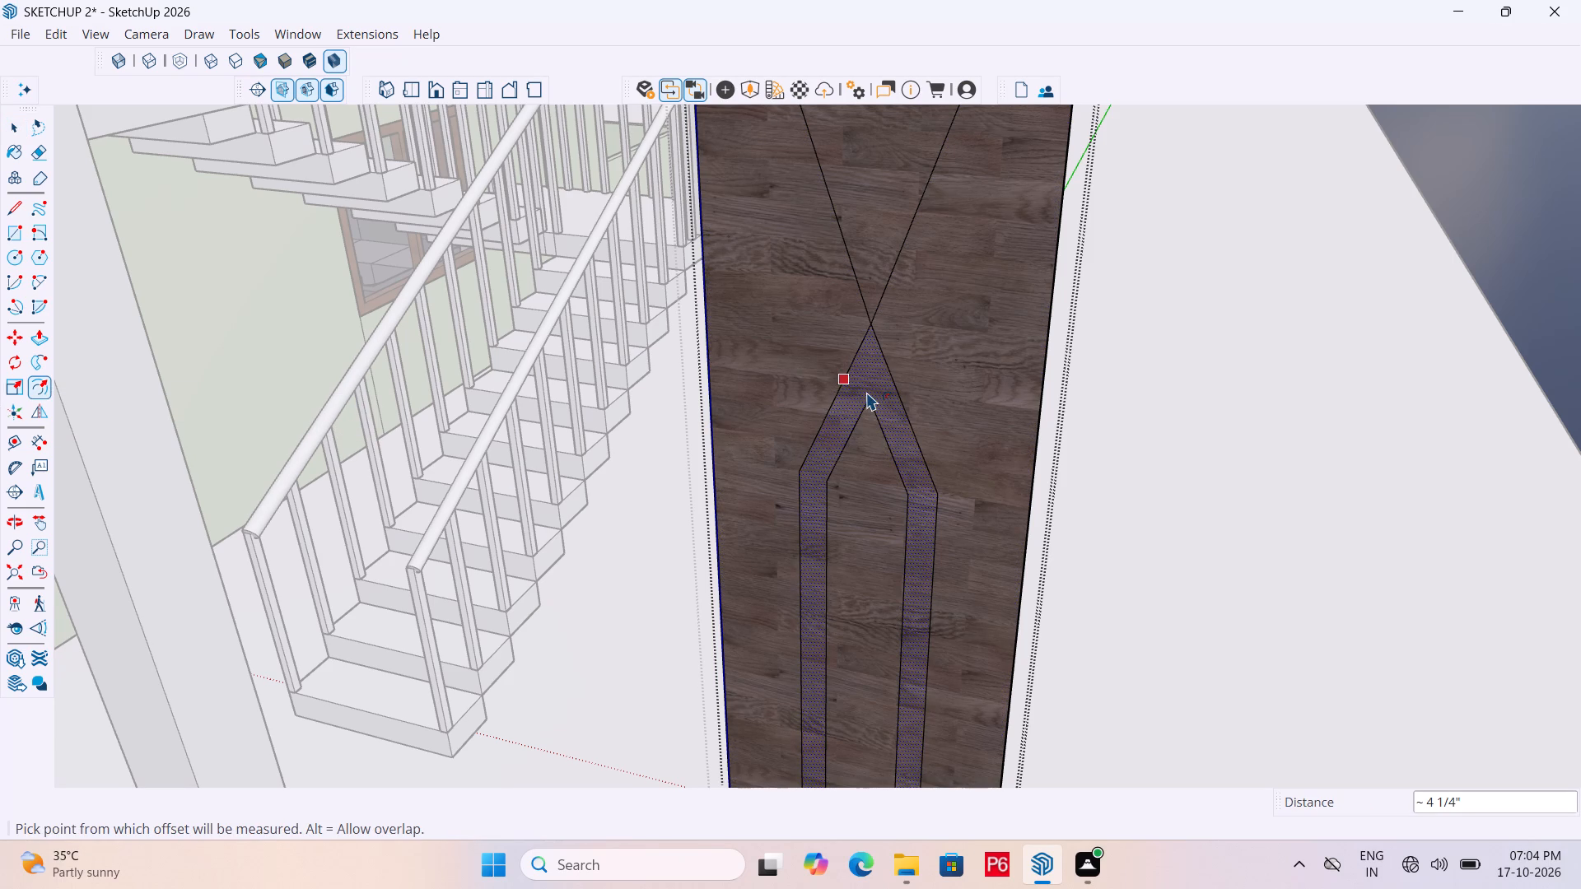
# Offset the lowest pointed outline inward by about 1 5/16" and repeat the same offset on the middle and upper outlines.
pyautogui.click(879, 397)
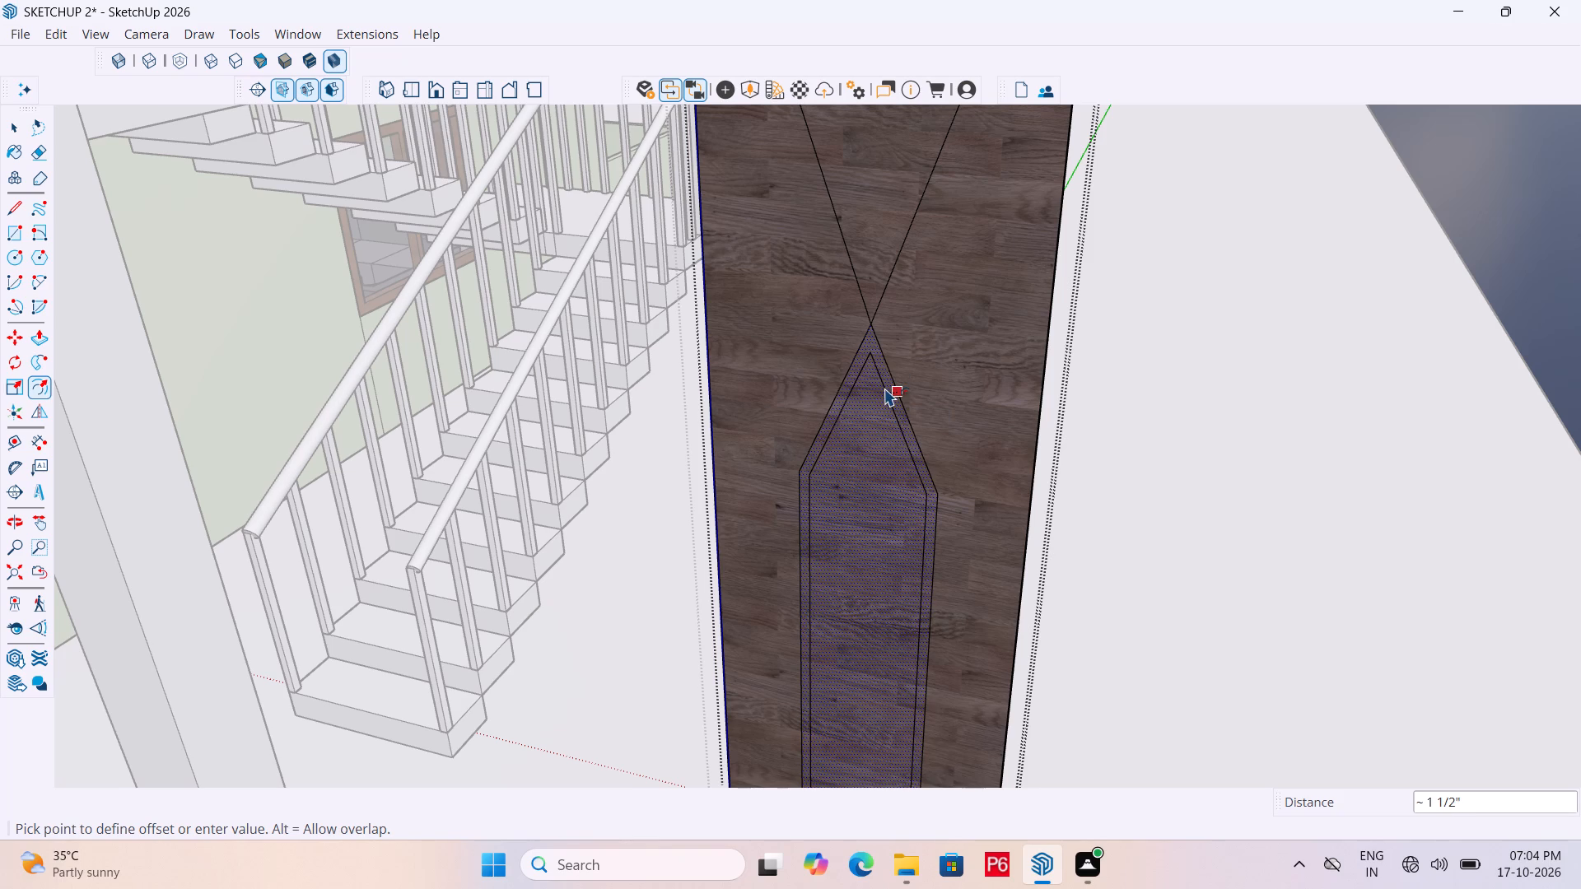
pyautogui.click(884, 383)
pyautogui.doubleClick(874, 217)
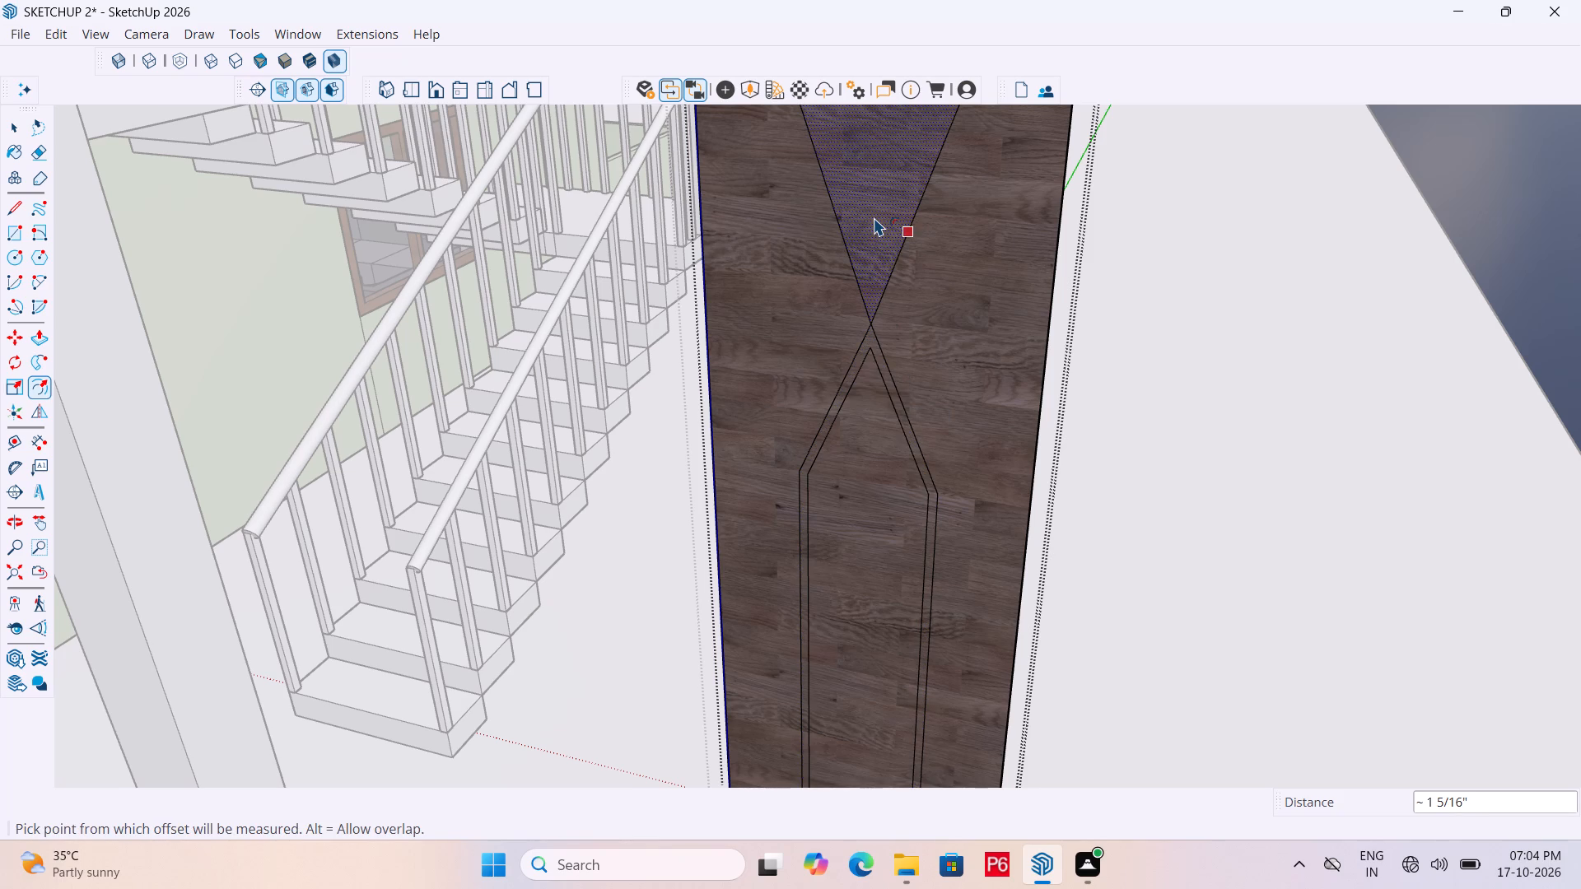
pyautogui.scroll(-13, 854, 516)
pyautogui.scroll(4, 879, 158)
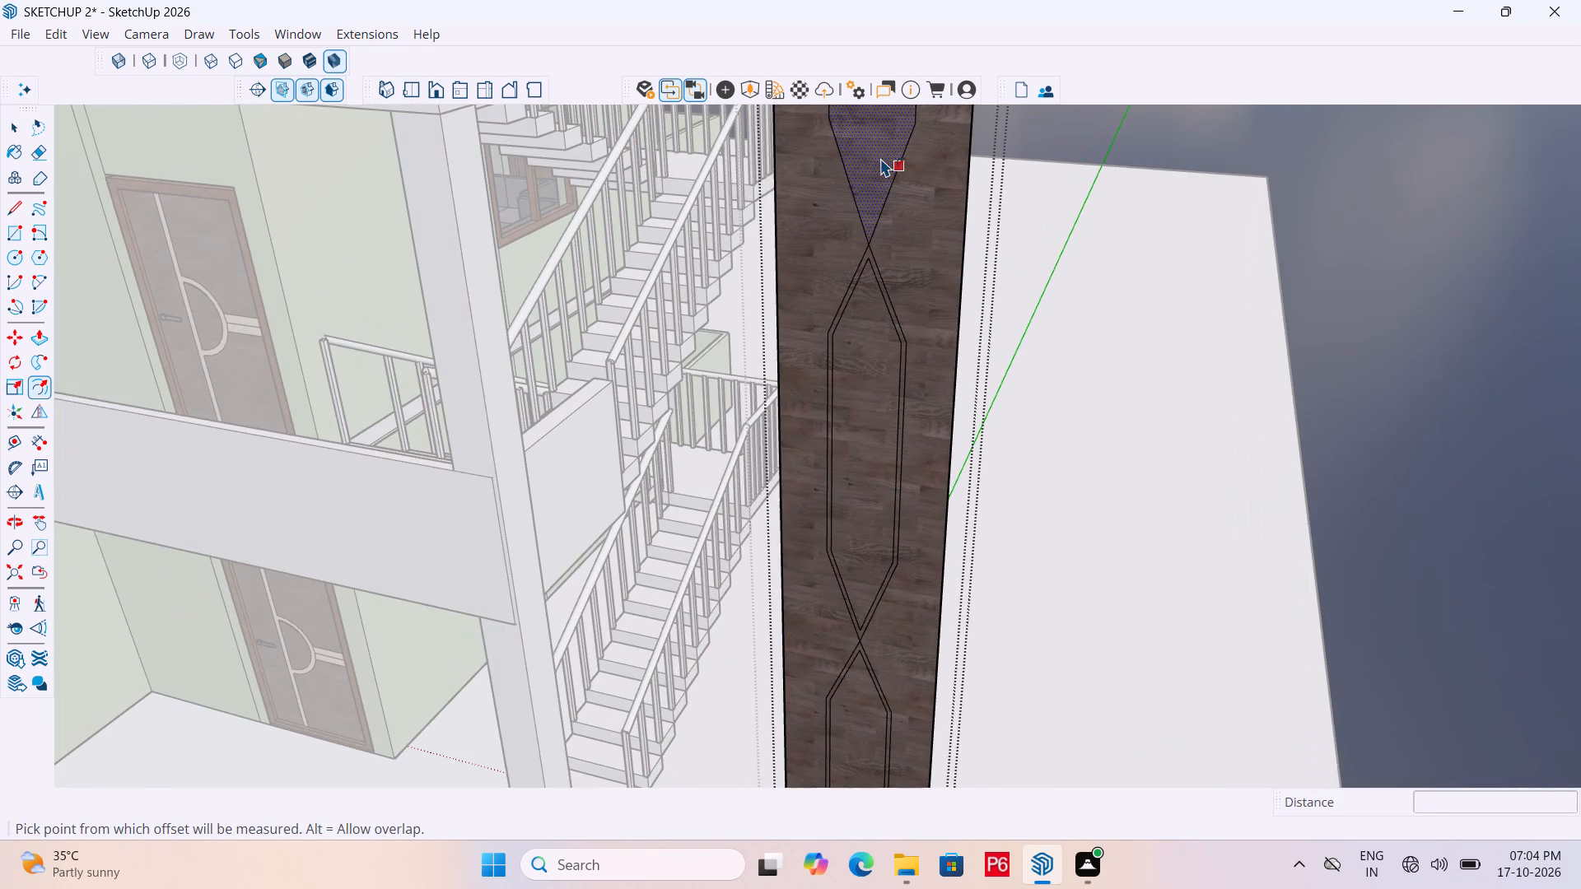
pyautogui.doubleClick(880, 158)
# Save the model with the offset outlines, clear the selection and close the panel group.
pyautogui.keyDown('ctrl'); pyautogui.scroll(-3, 817, 212); pyautogui.keyUp('ctrl')
pyautogui.hotkey('ctrl', 's')
pyautogui.hotkey('ctrl', 's')
pyautogui.hotkey('ctrl', 's')
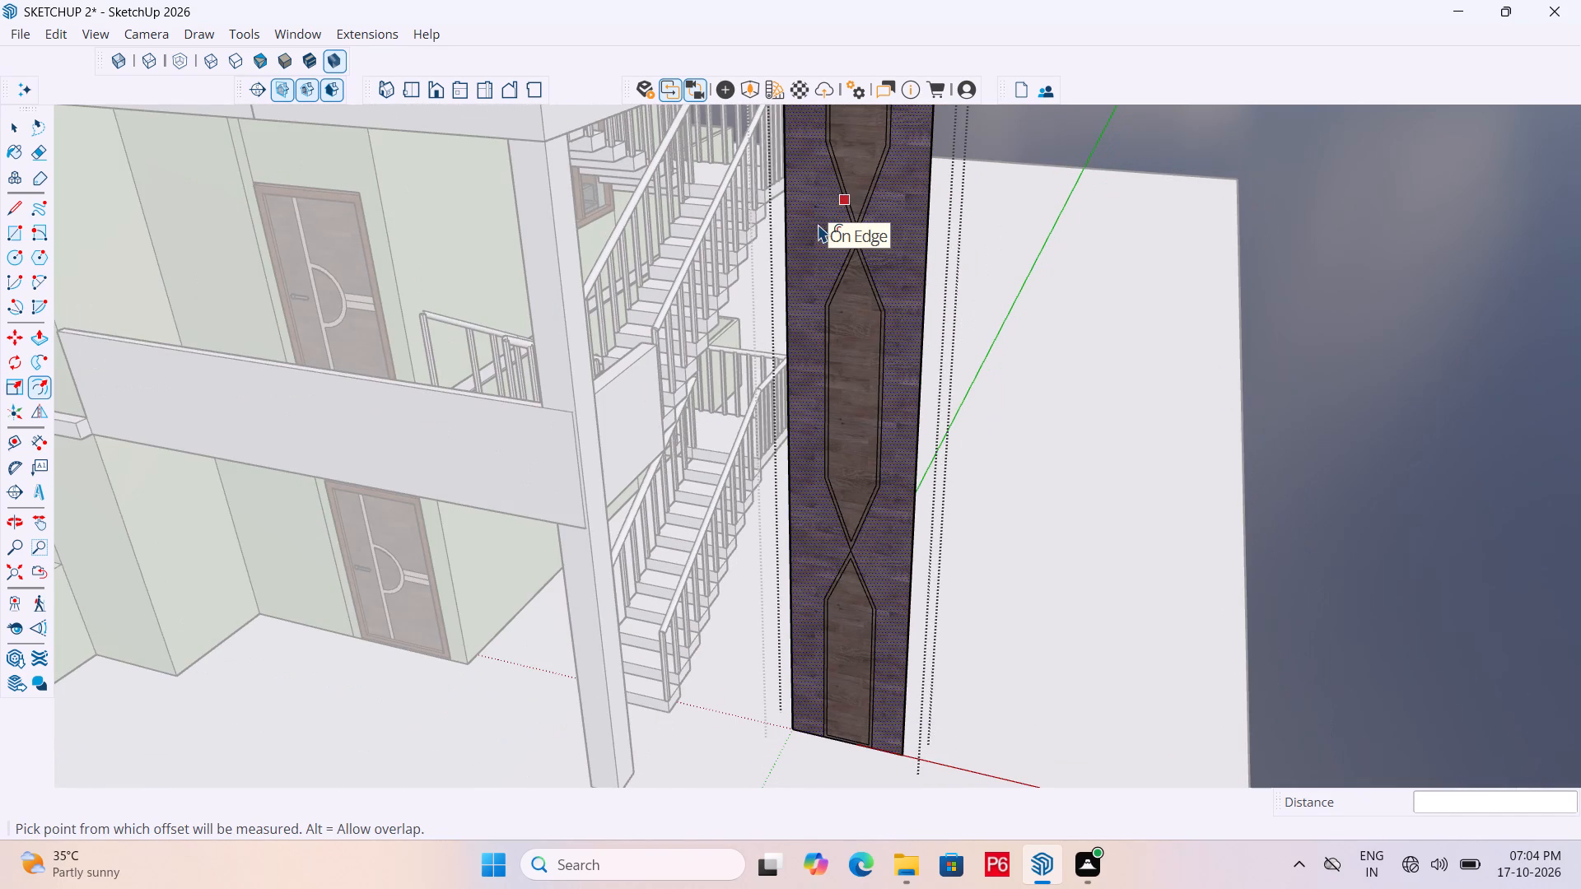
pyautogui.hotkey('ctrl', 's')
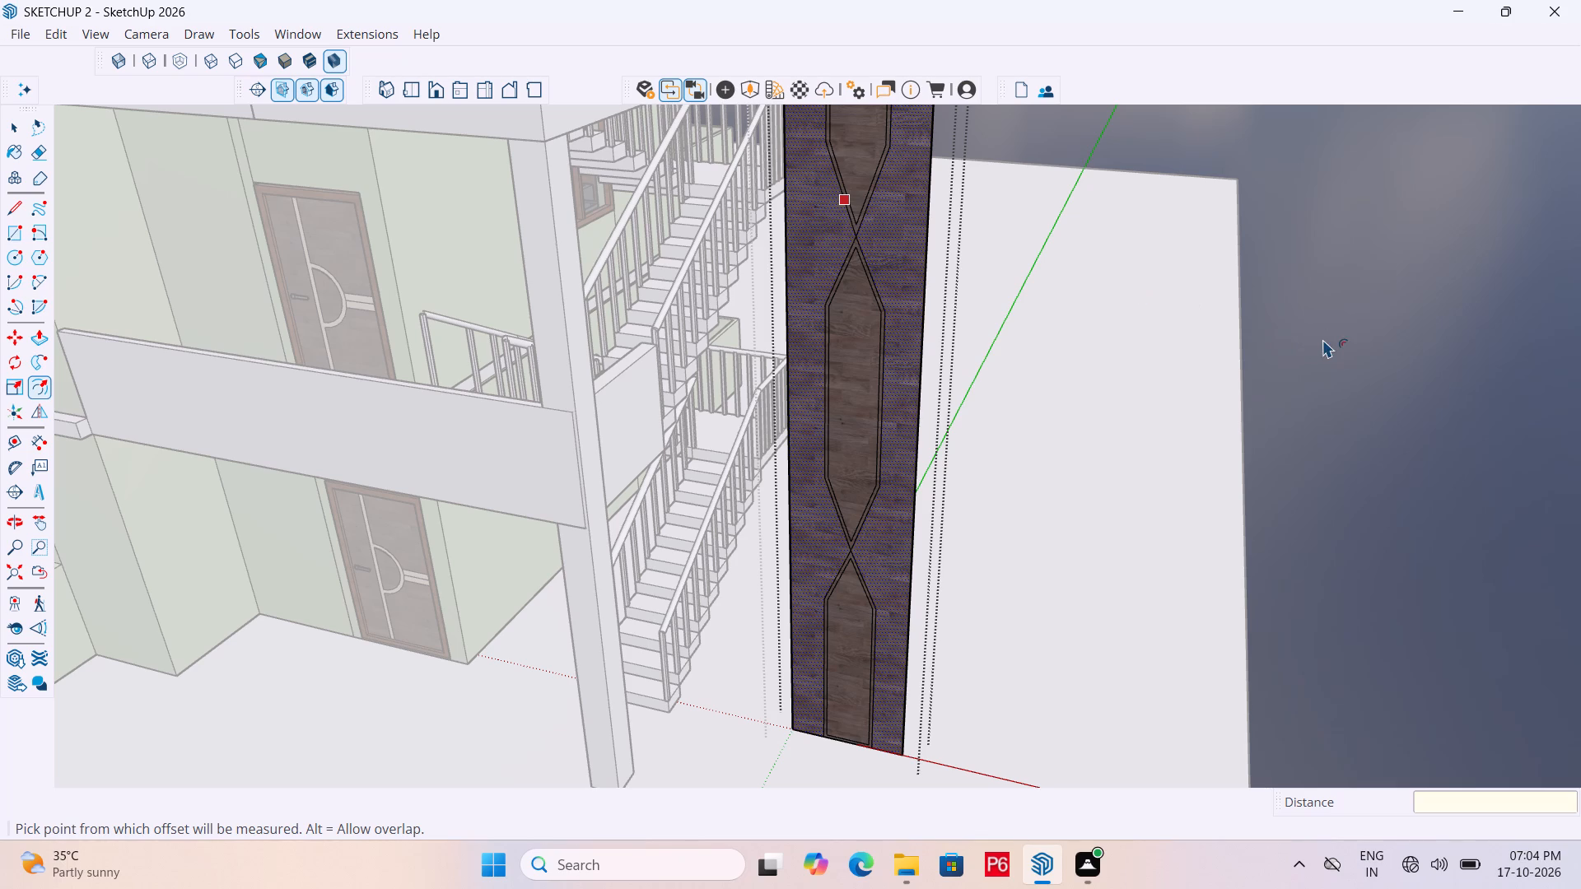
pyautogui.click(1322, 339)
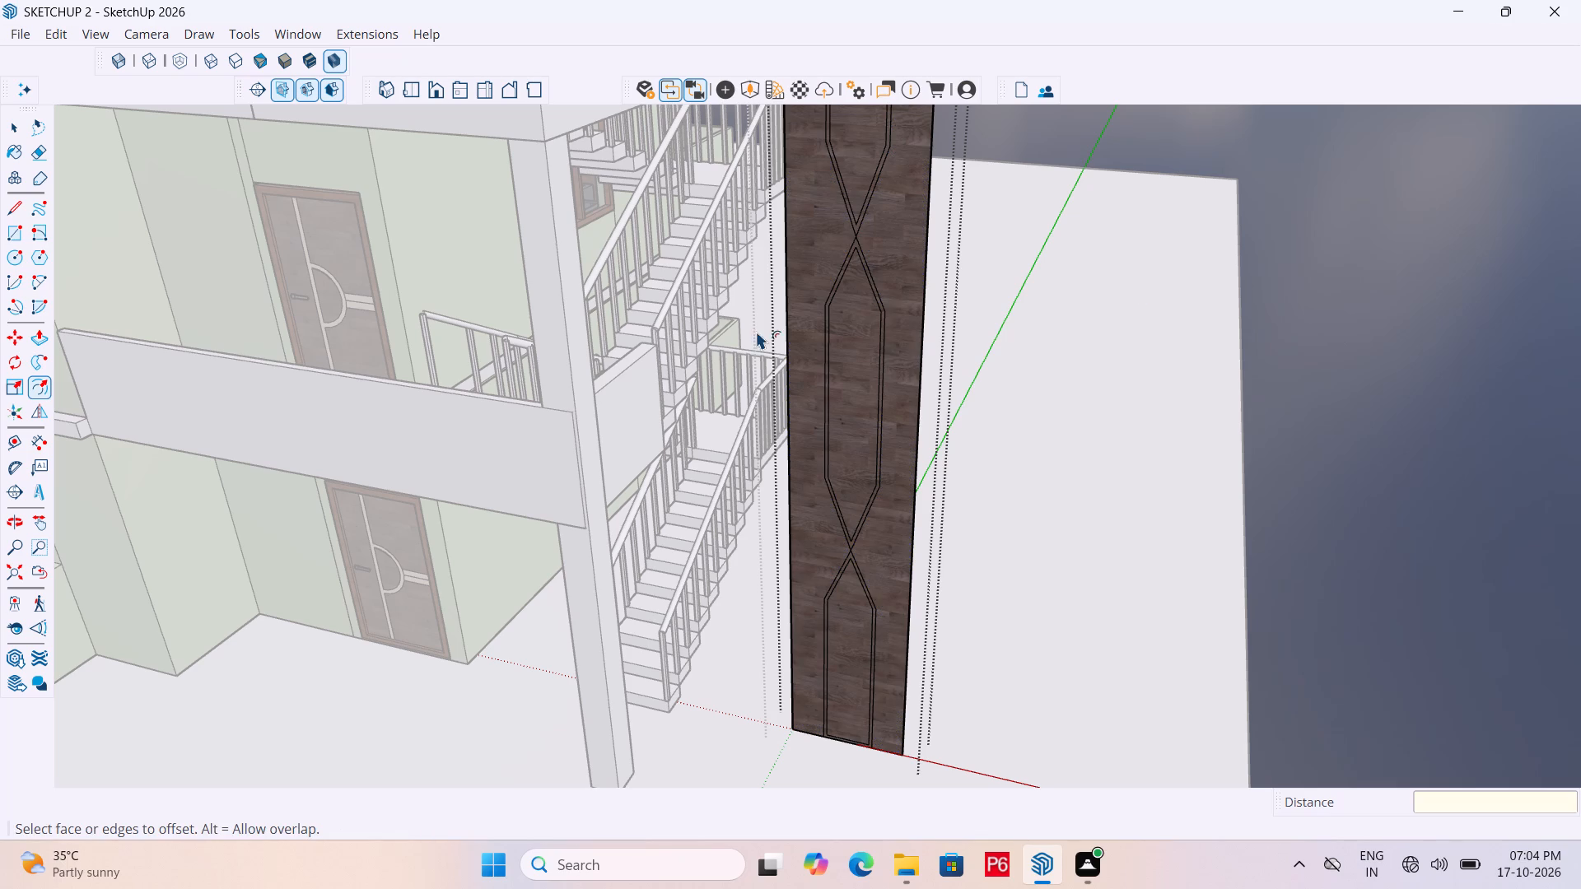
pyautogui.press('space')
pyautogui.press('Escape')
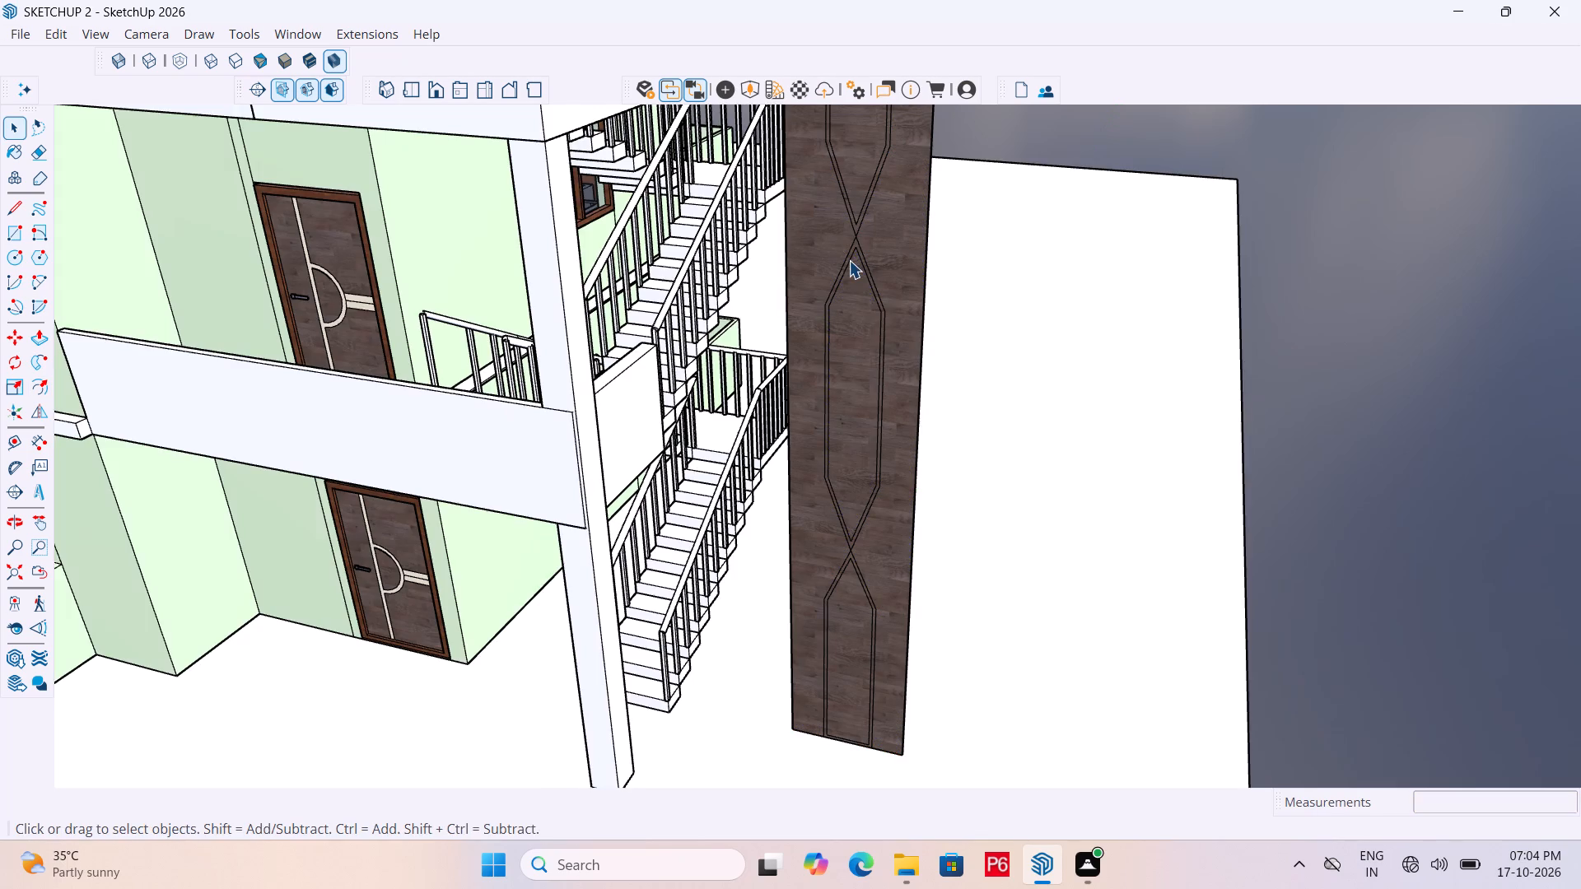
# Reopen the panel group and select the narrow strip face of the upper pointed outline.
pyautogui.moveTo(851, 263); pyautogui.dragTo(919, 274, button='middle')
pyautogui.scroll(-5, 760, 350)
pyautogui.moveTo(860, 272); pyautogui.dragTo(863, 200, button='middle')
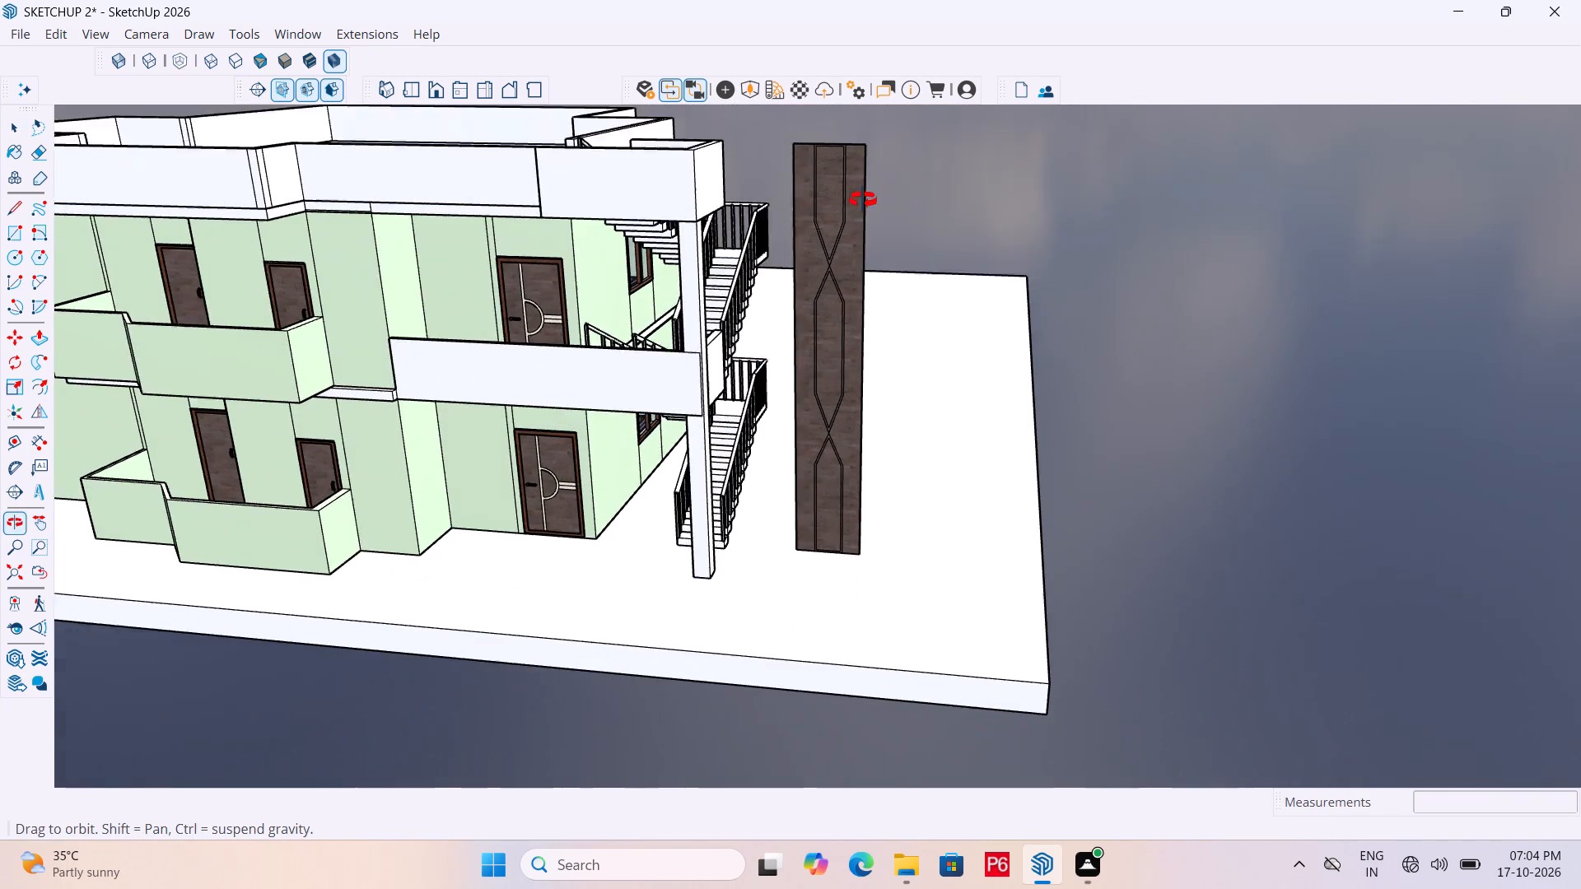
pyautogui.moveTo(863, 200); pyautogui.dragTo(863, 196, button='middle')
pyautogui.scroll(15, 859, 164)
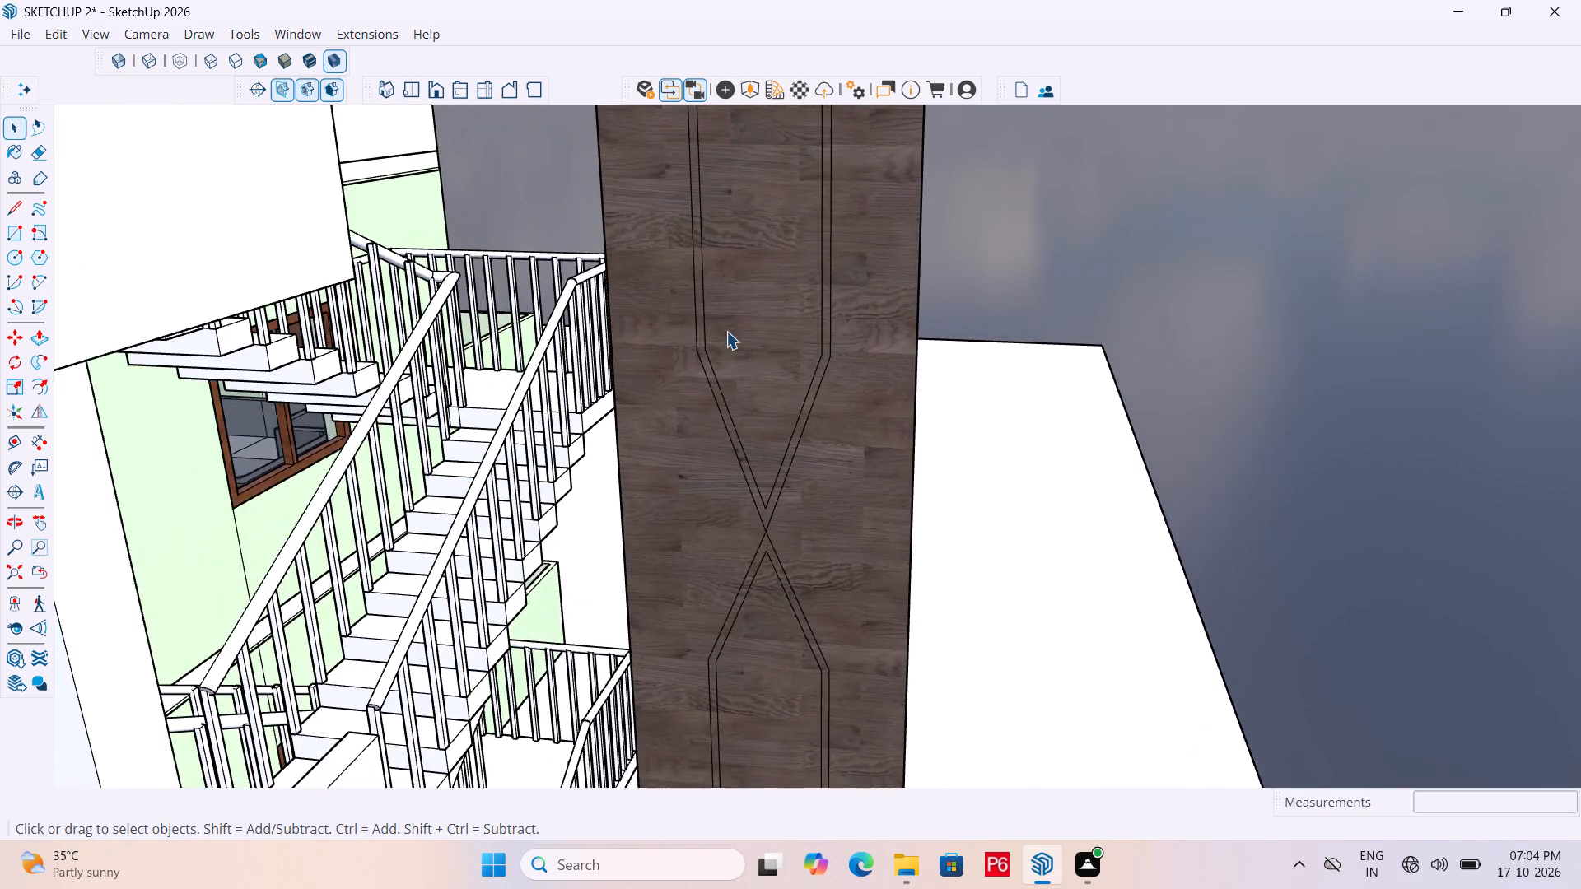
pyautogui.scroll(5, 722, 334)
pyautogui.click(682, 314)
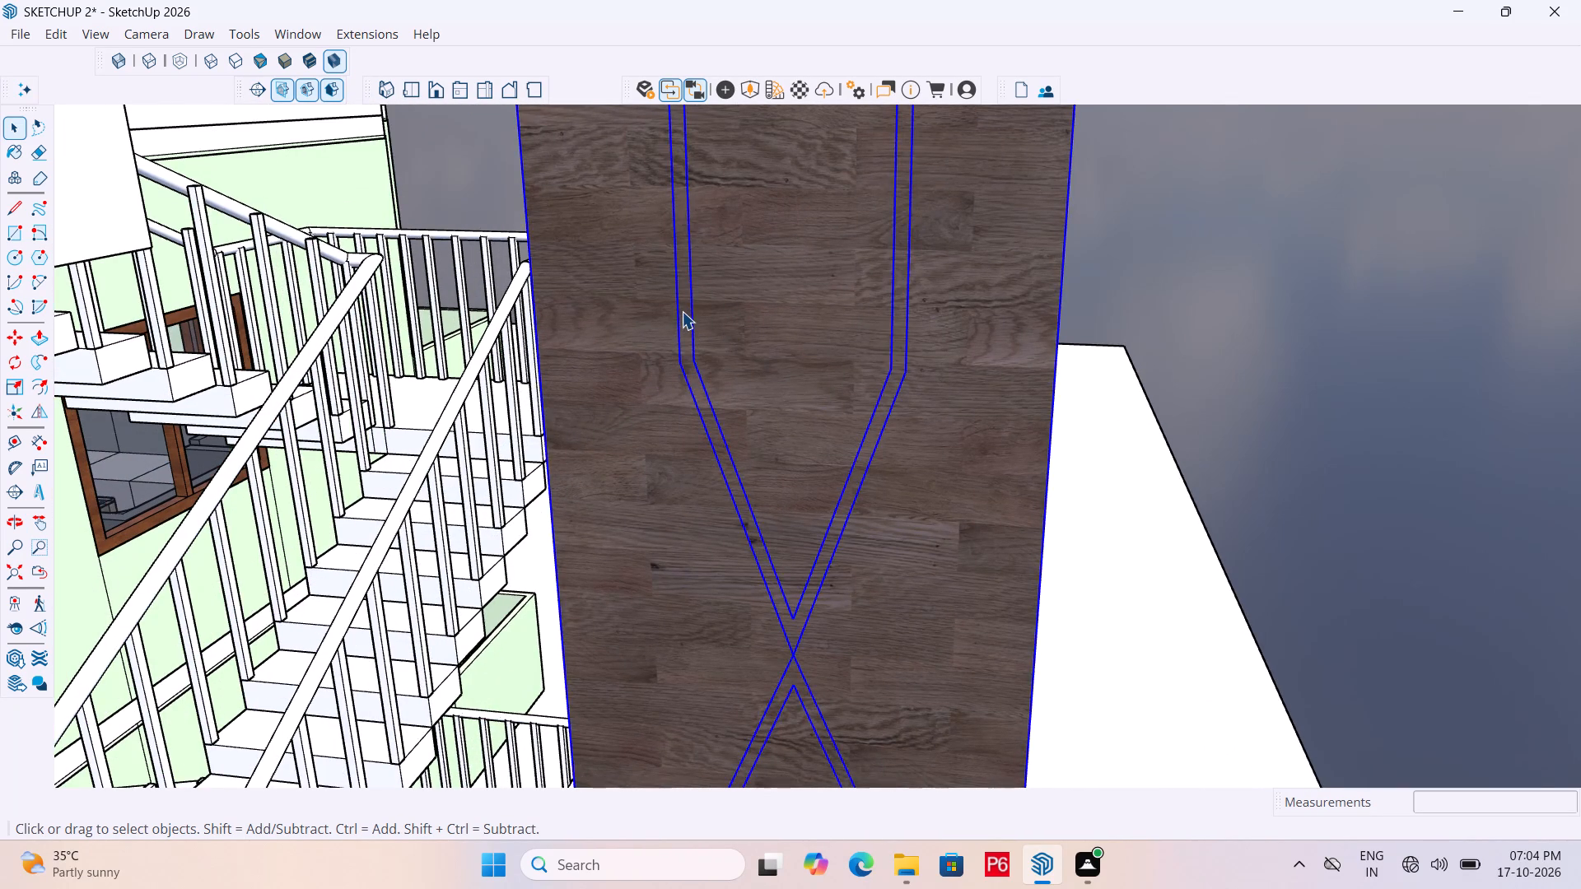
pyautogui.doubleClick(682, 311)
pyautogui.press('p')
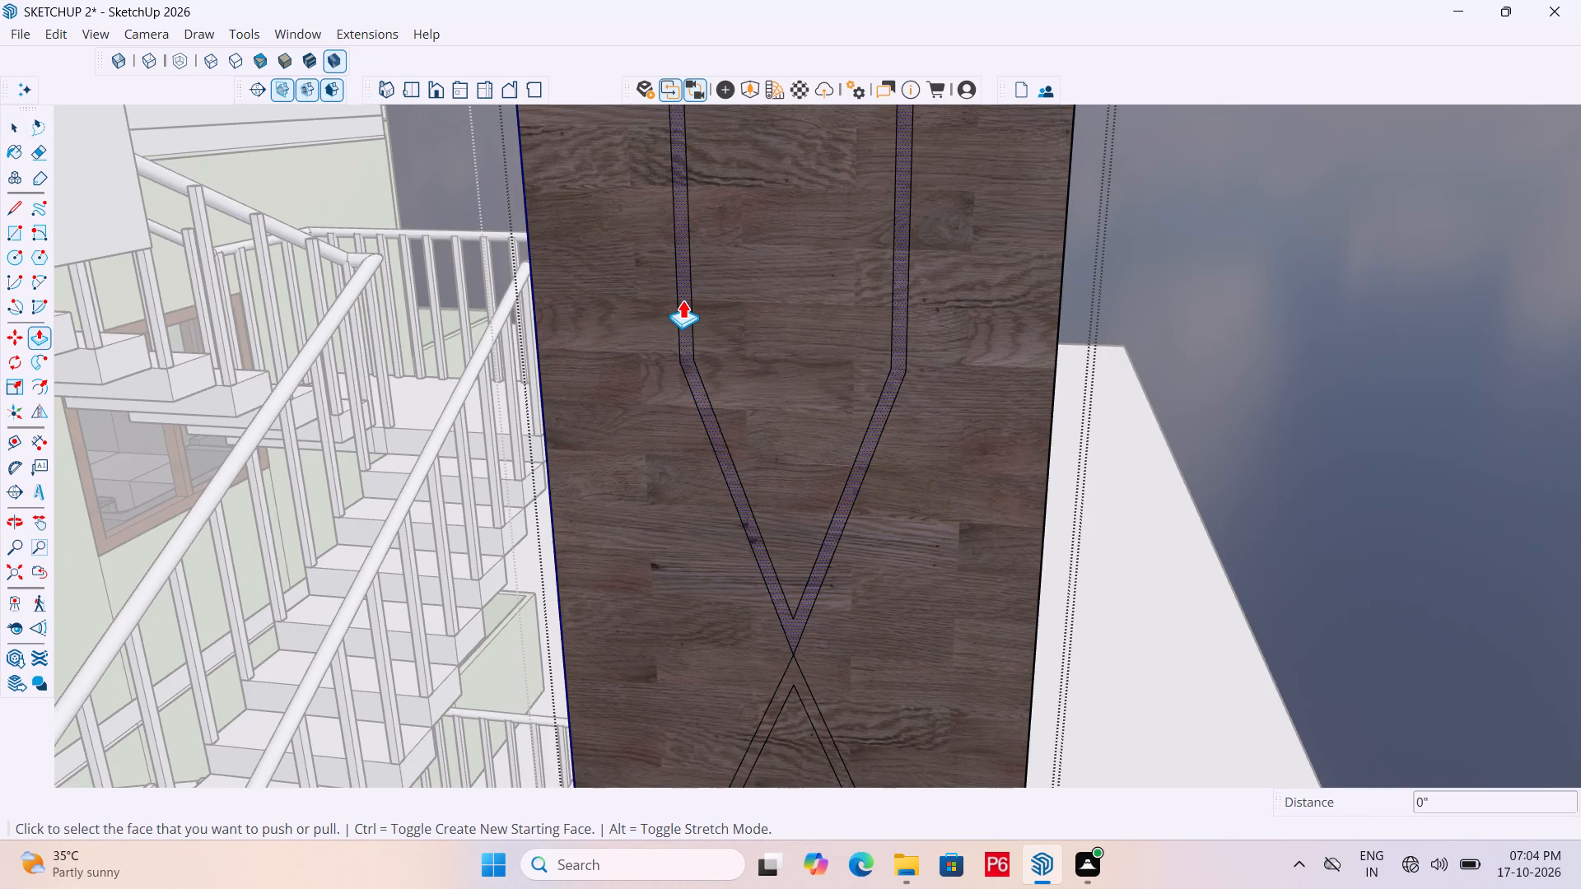
# Choose the M00_Soft_Cloud material from the Solid Colors collection for the Paint tool.
pyautogui.press('b')
pyautogui.scroll(-3, 1335, 696)
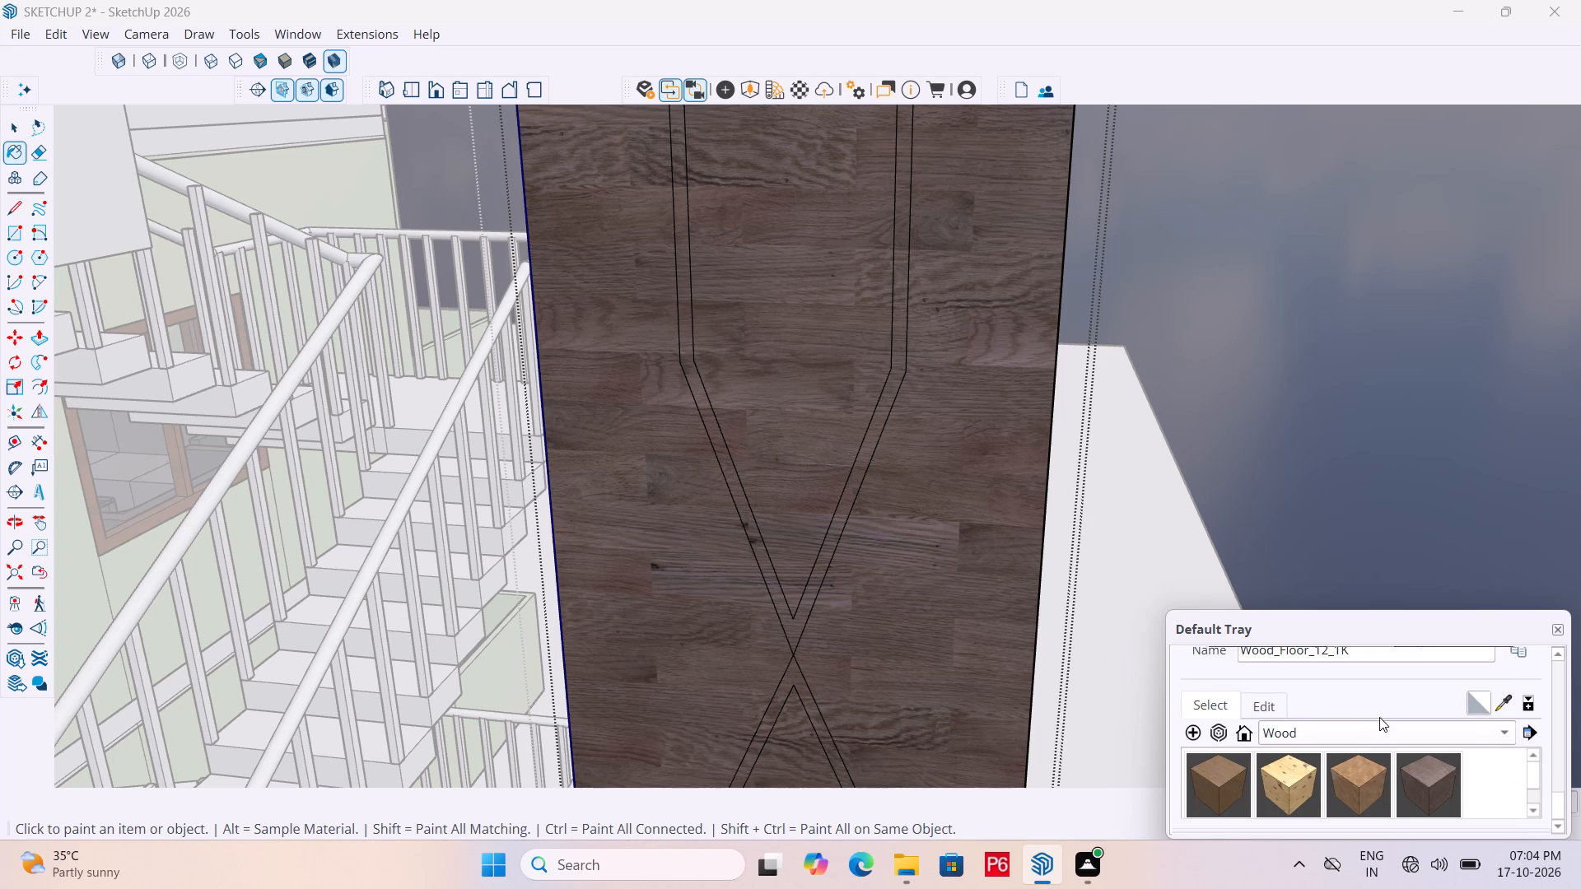
pyautogui.click(1377, 741)
pyautogui.click(1371, 682)
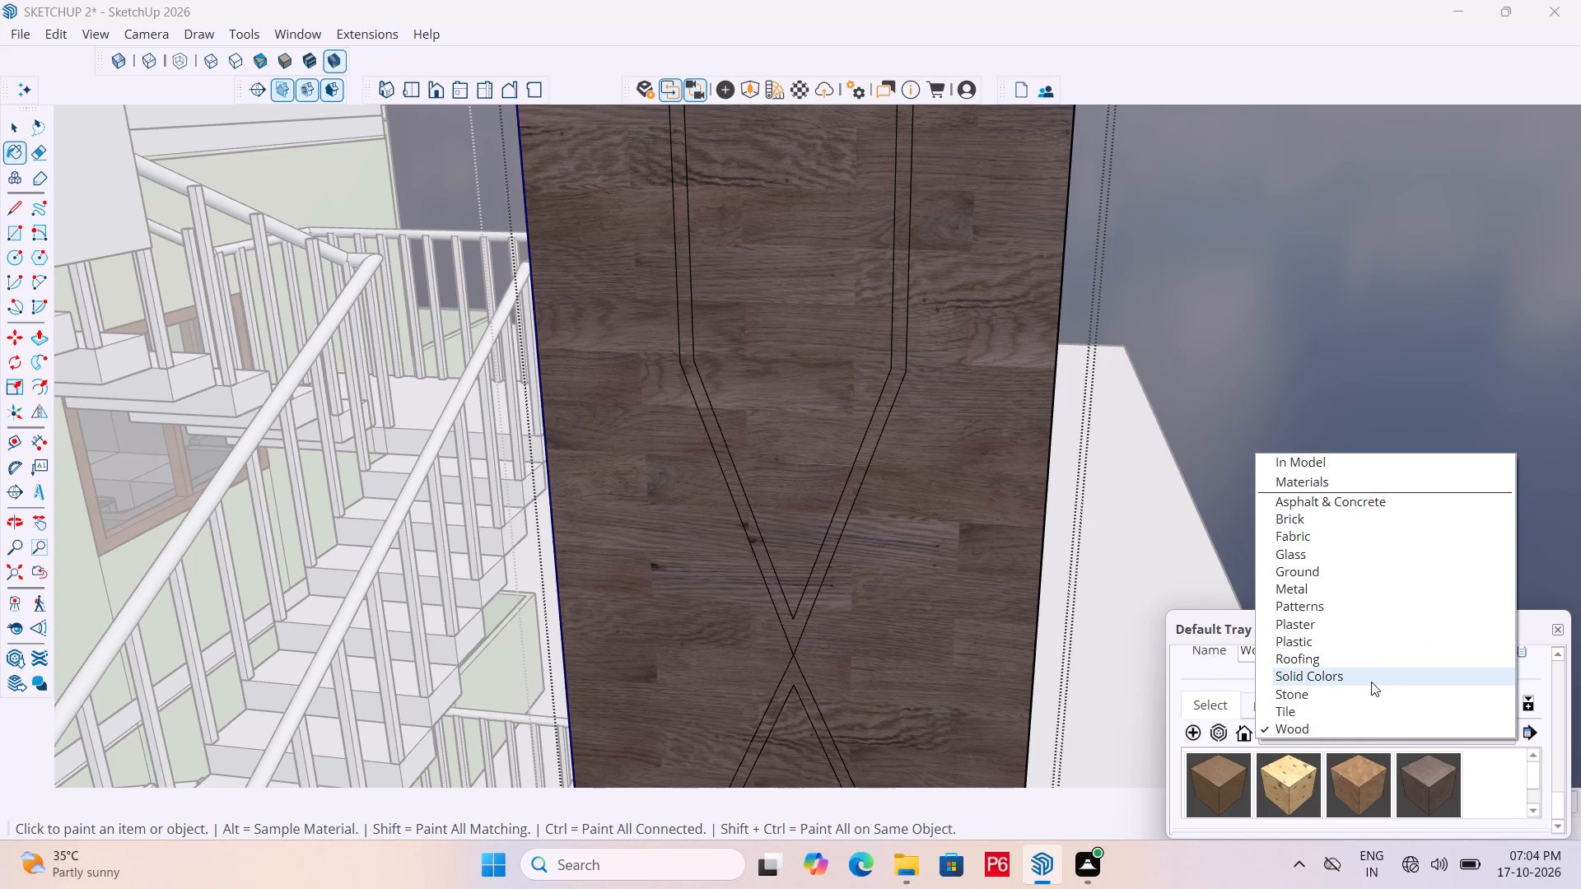
pyautogui.scroll(-5, 1351, 678)
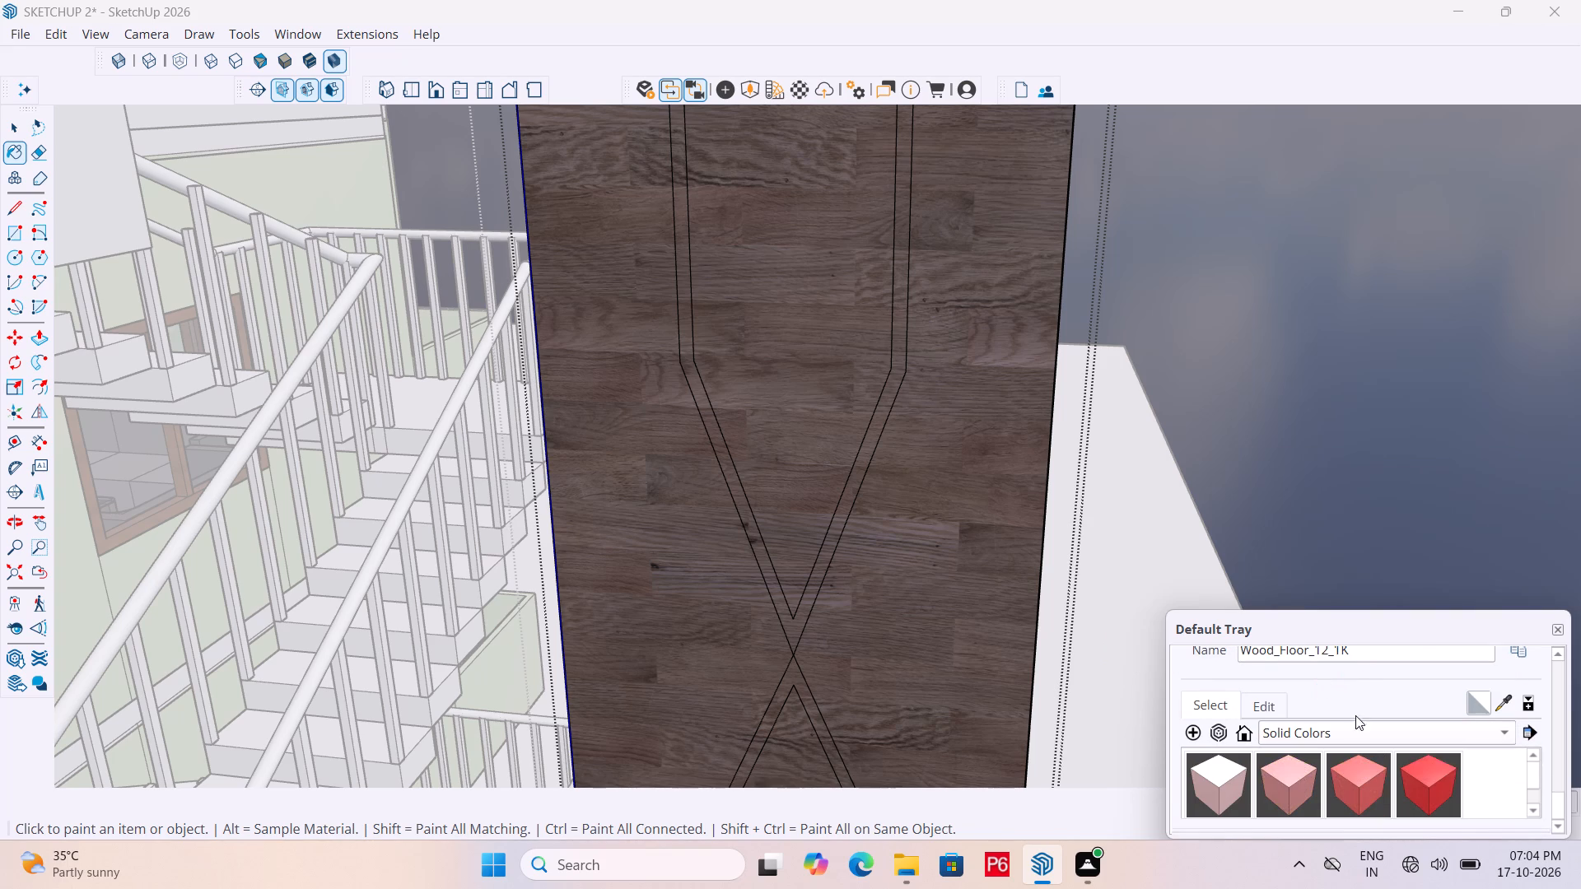
pyautogui.scroll(-4, 1359, 659)
pyautogui.scroll(-17, 1415, 767)
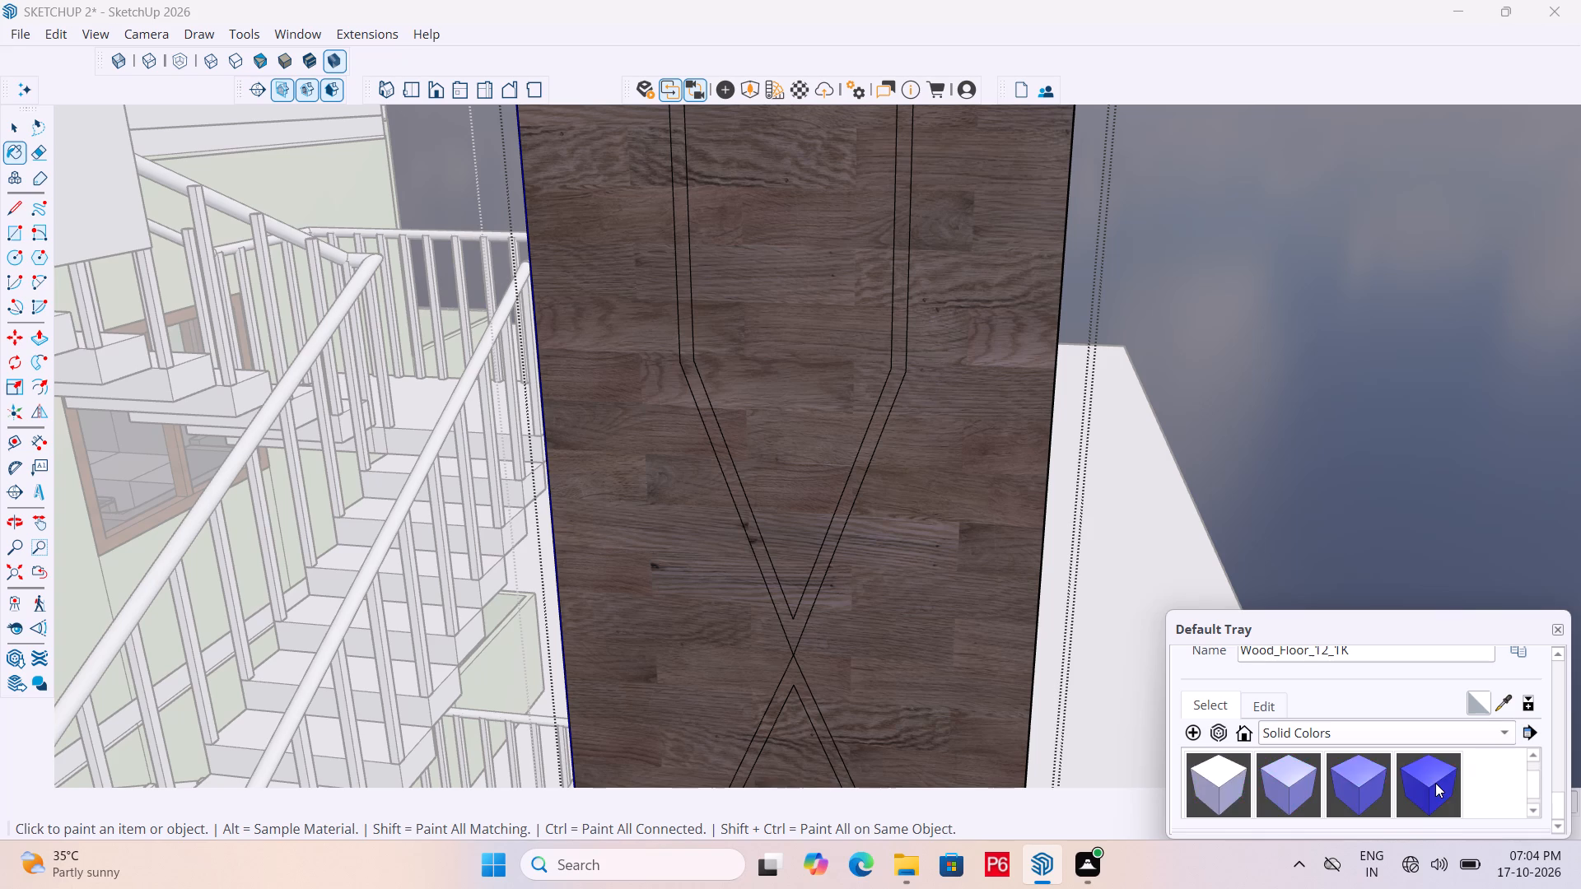
pyautogui.scroll(-13, 1435, 783)
pyautogui.scroll(1, 1420, 788)
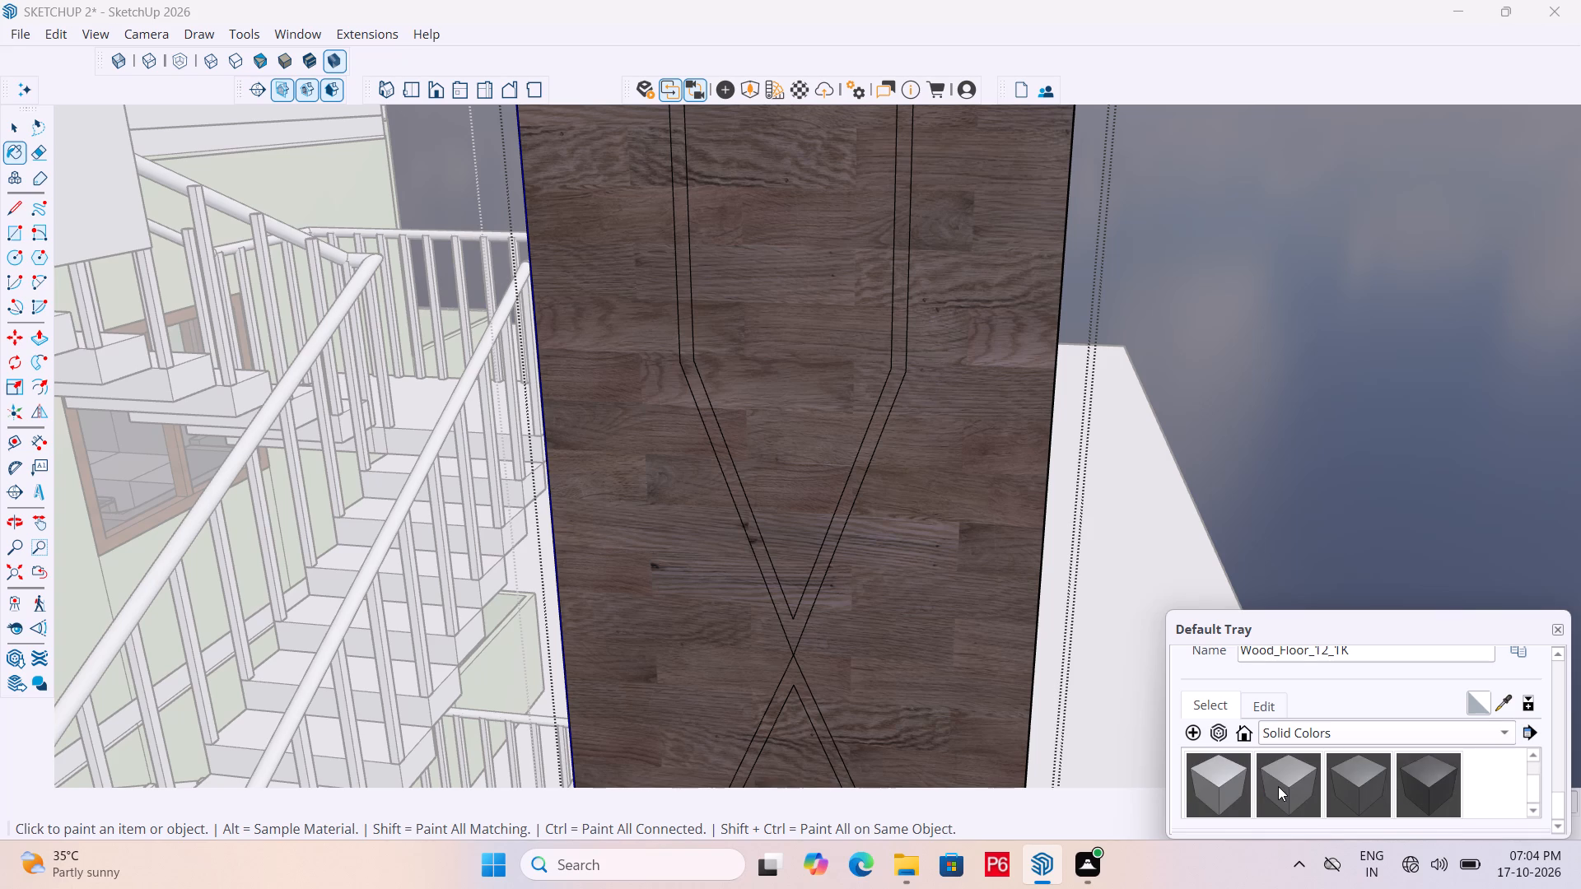
pyautogui.scroll(-2, 1299, 784)
pyautogui.scroll(2, 1299, 784)
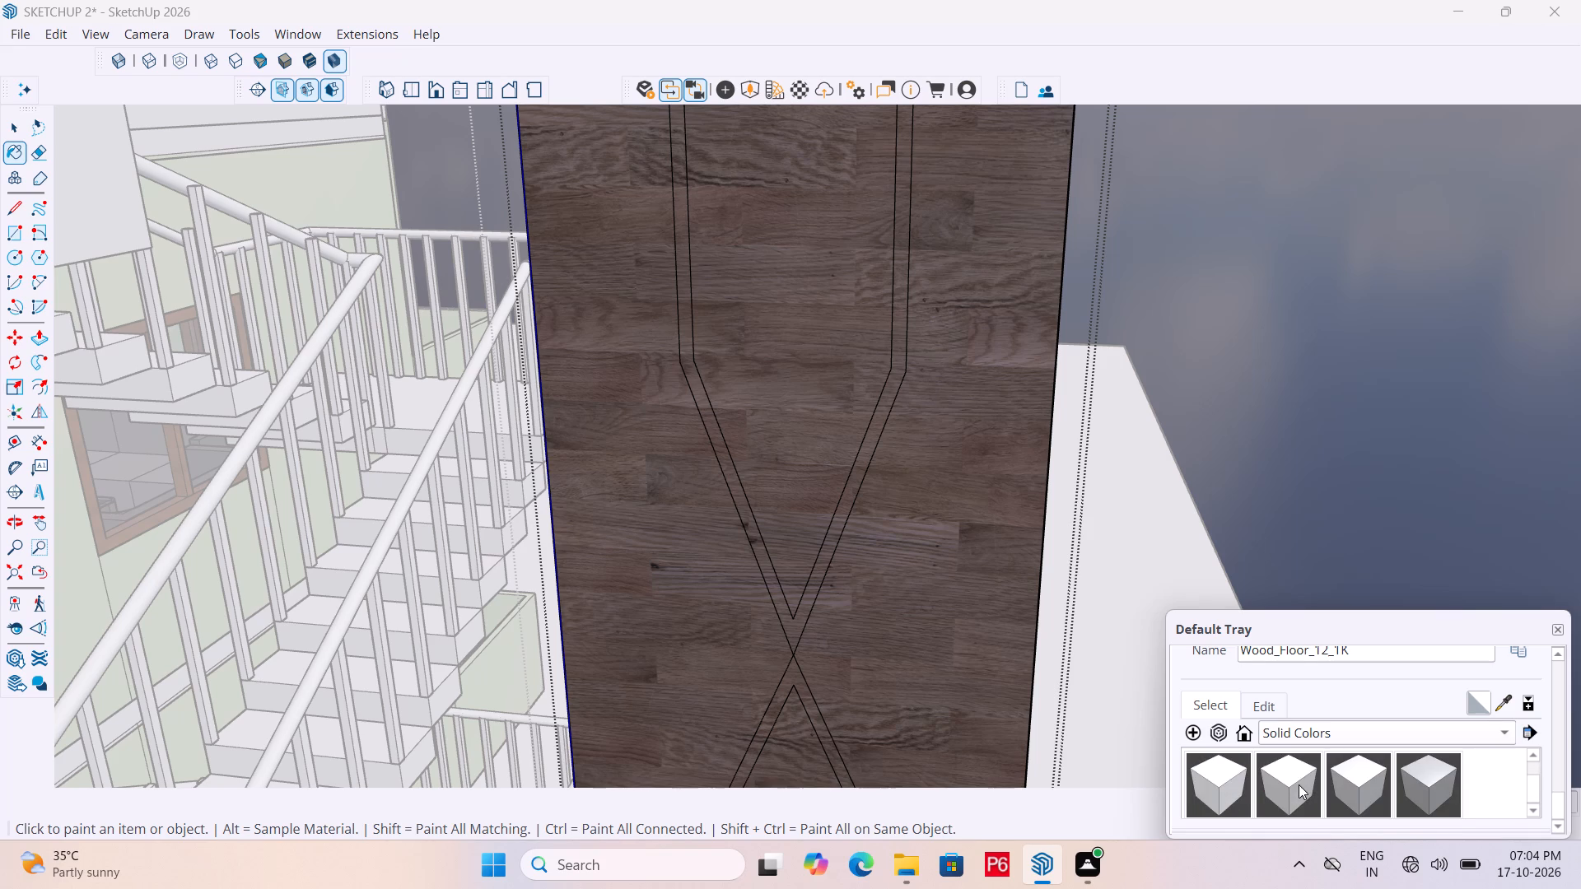
pyautogui.click(1216, 786)
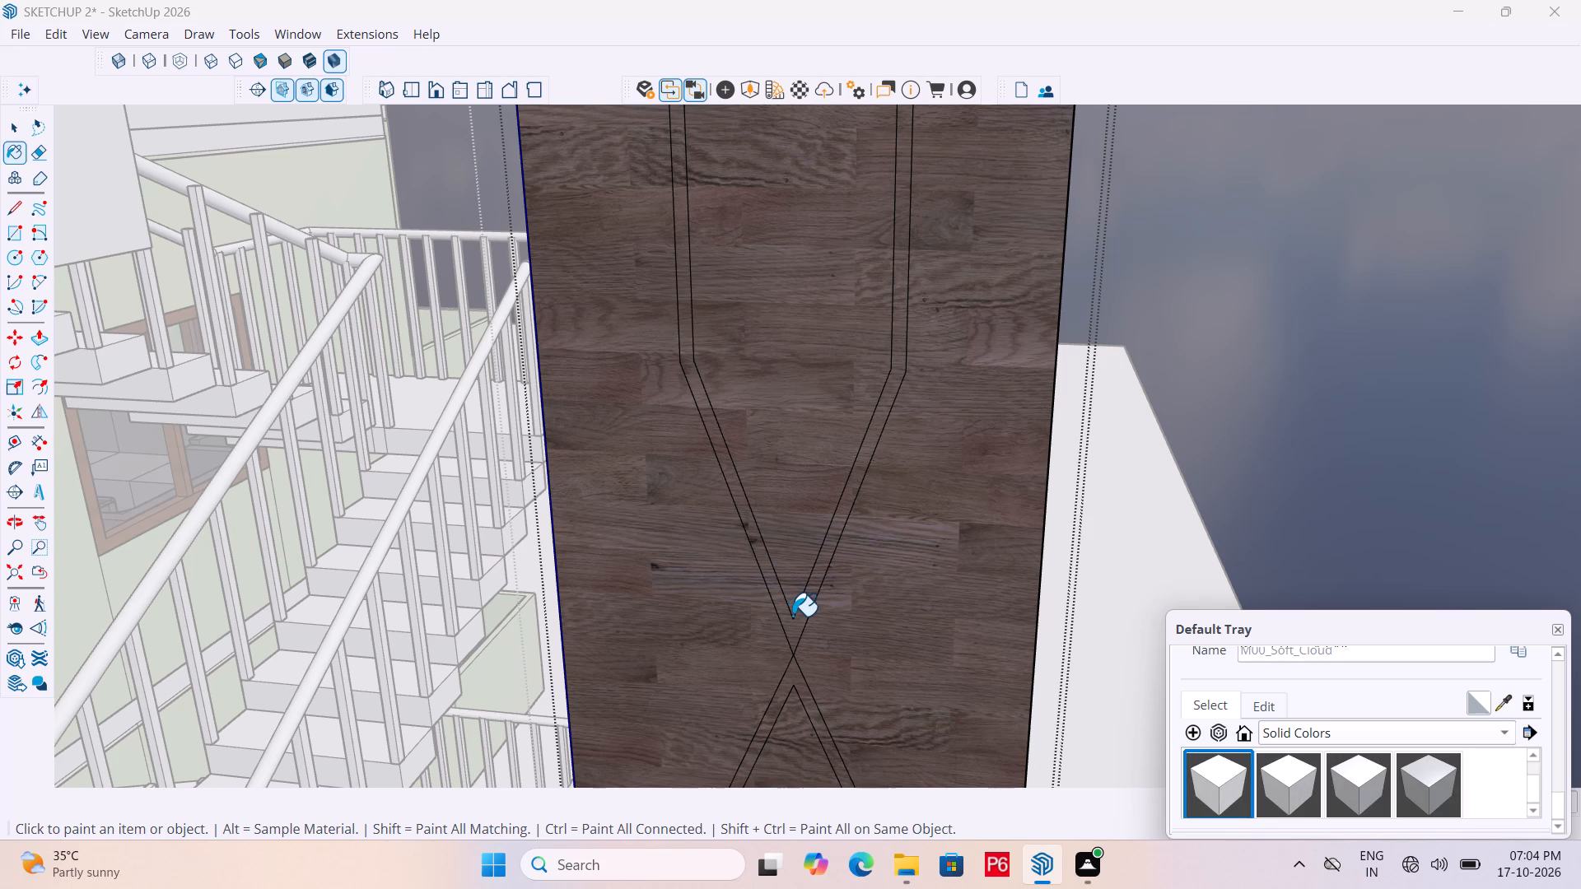
# Paint the narrow strip faces of the upper, middle and lower pointed outlines on the panel with M00_Soft_Cloud.
pyautogui.click(792, 616)
pyautogui.click(804, 617)
pyautogui.scroll(-3, 791, 438)
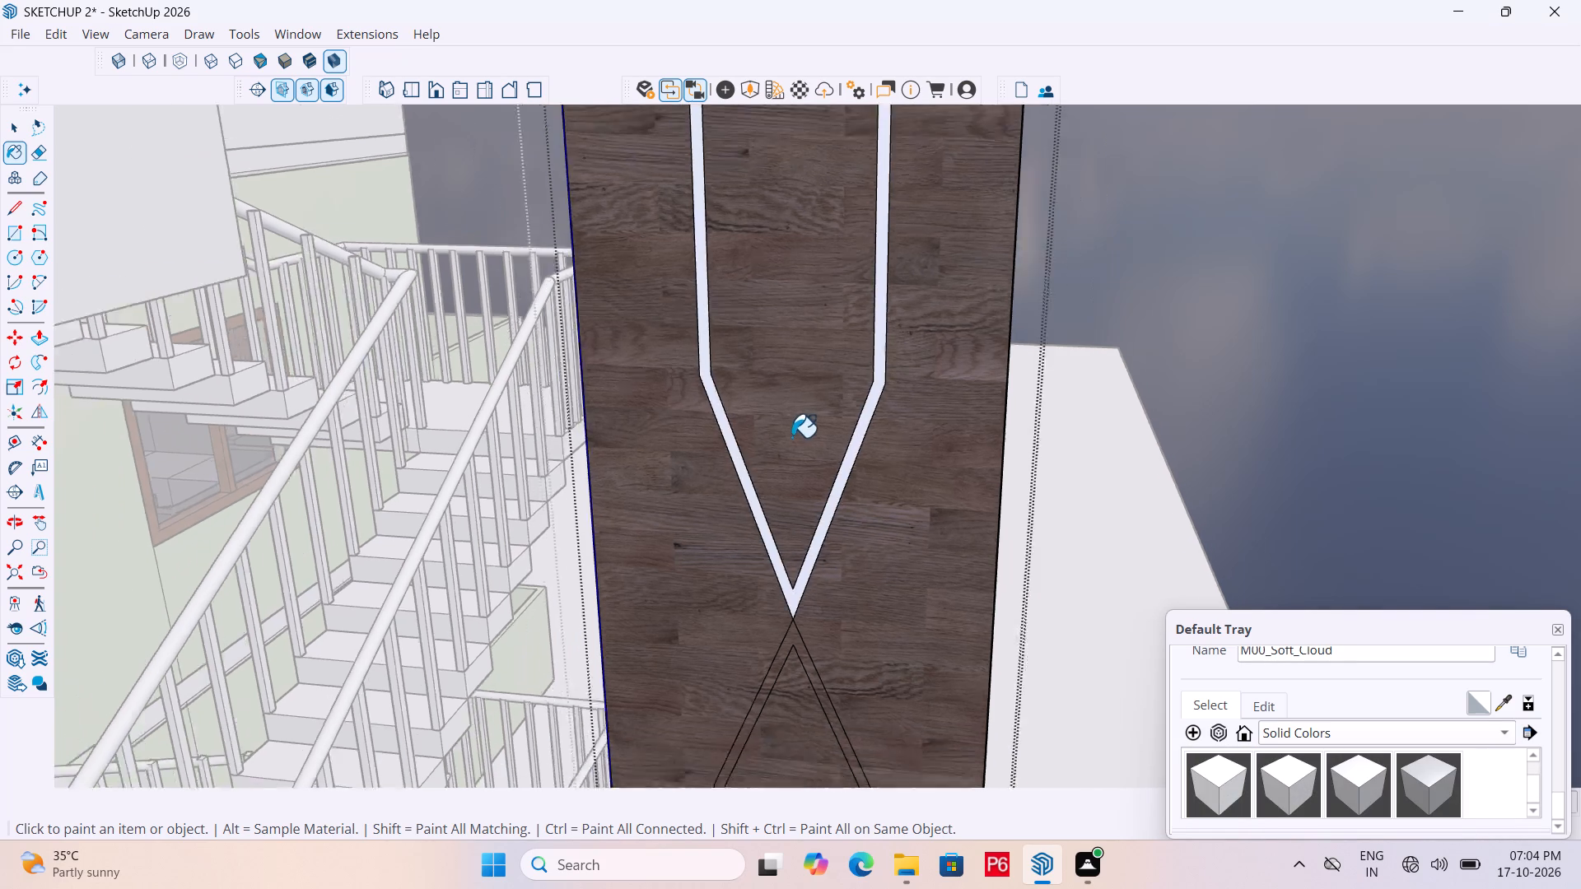
pyautogui.scroll(-4, 791, 437)
pyautogui.scroll(9, 788, 574)
pyautogui.click(804, 566)
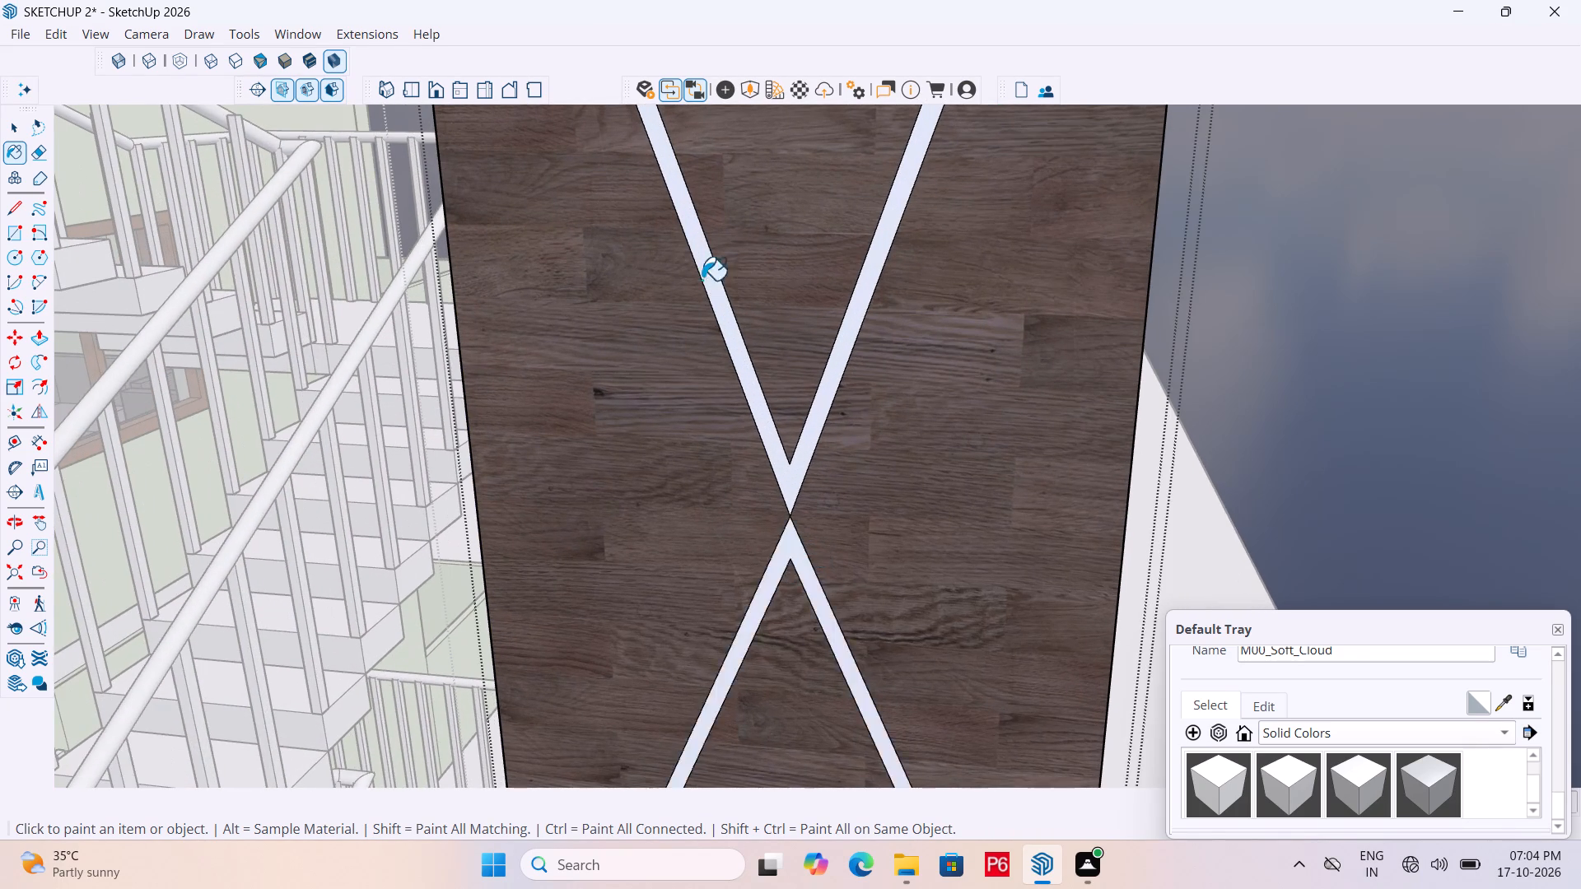
pyautogui.scroll(-14, 709, 241)
pyautogui.scroll(-7, 717, 304)
pyautogui.scroll(12, 759, 581)
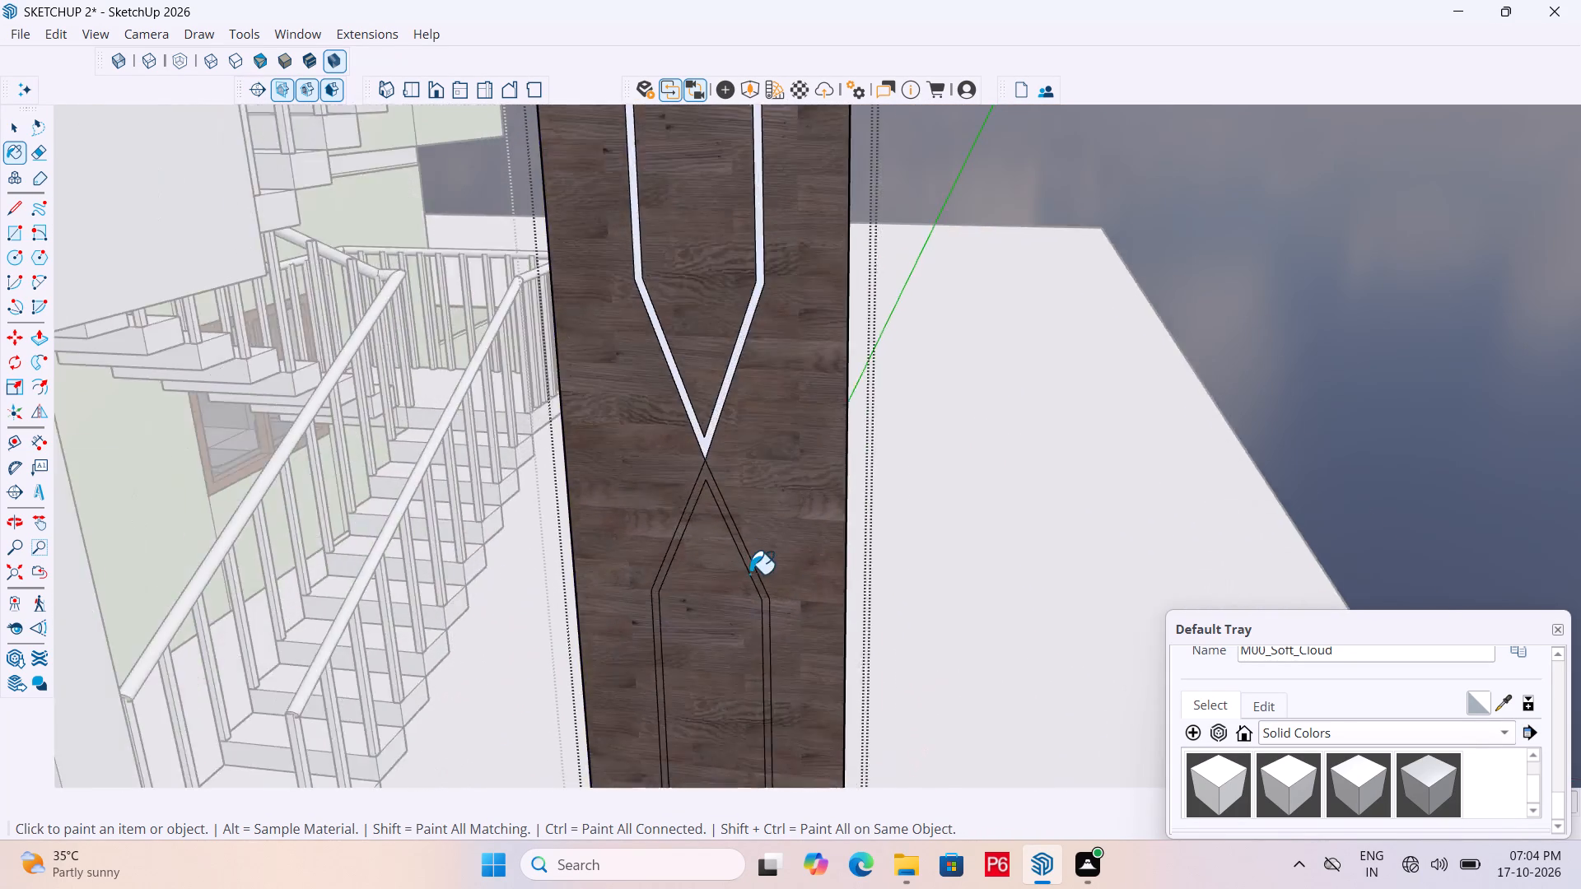
pyautogui.scroll(5, 749, 574)
pyautogui.click(741, 531)
pyautogui.scroll(-7, 750, 517)
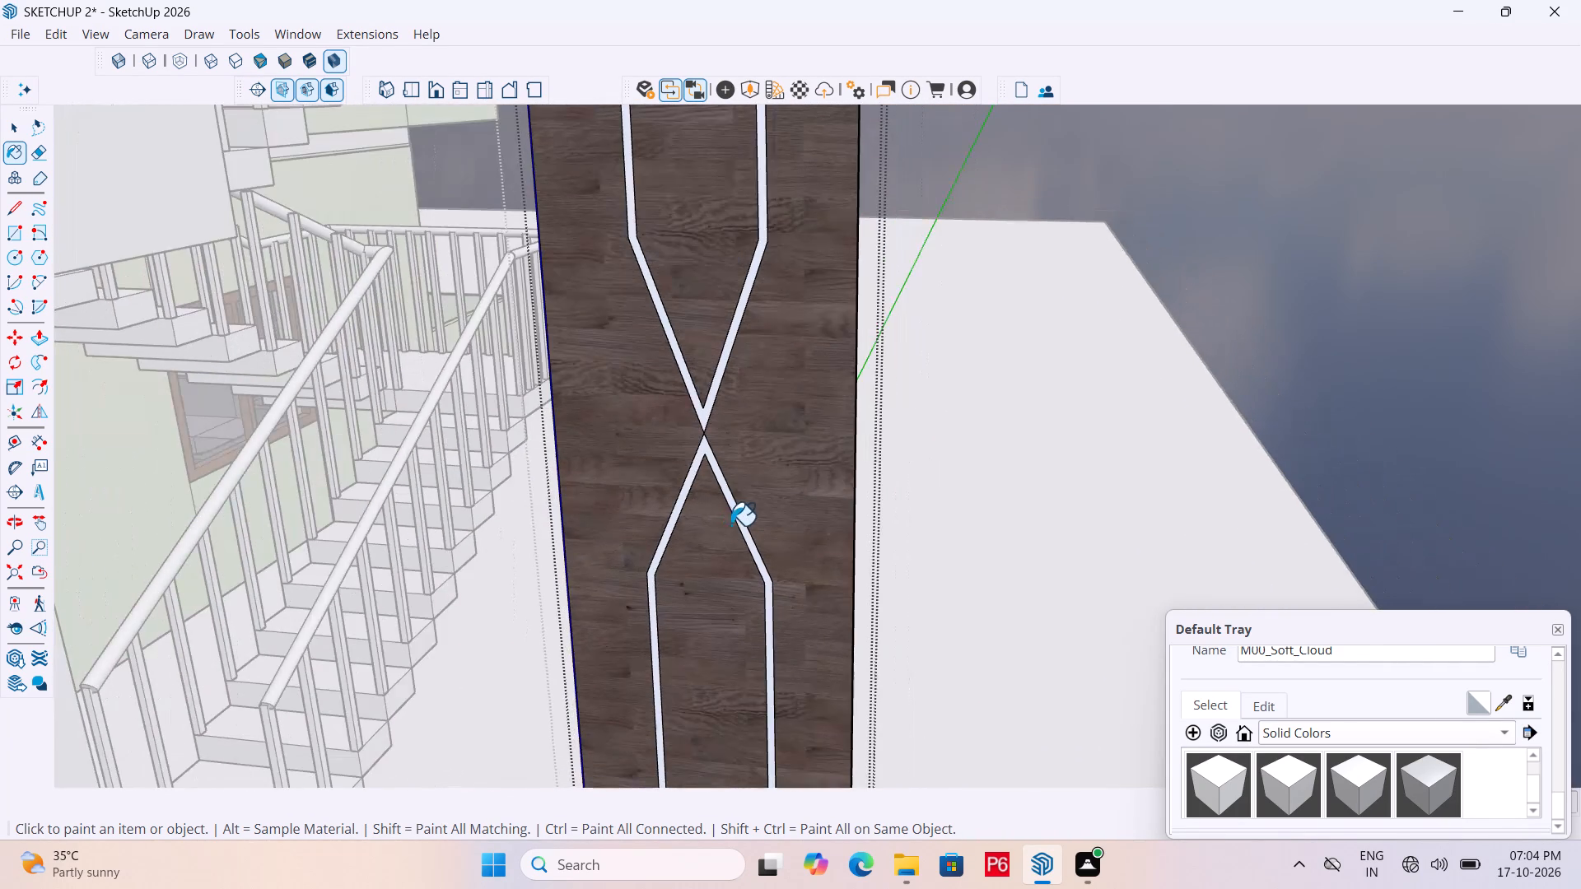
pyautogui.scroll(13, 702, 453)
pyautogui.scroll(-19, 689, 443)
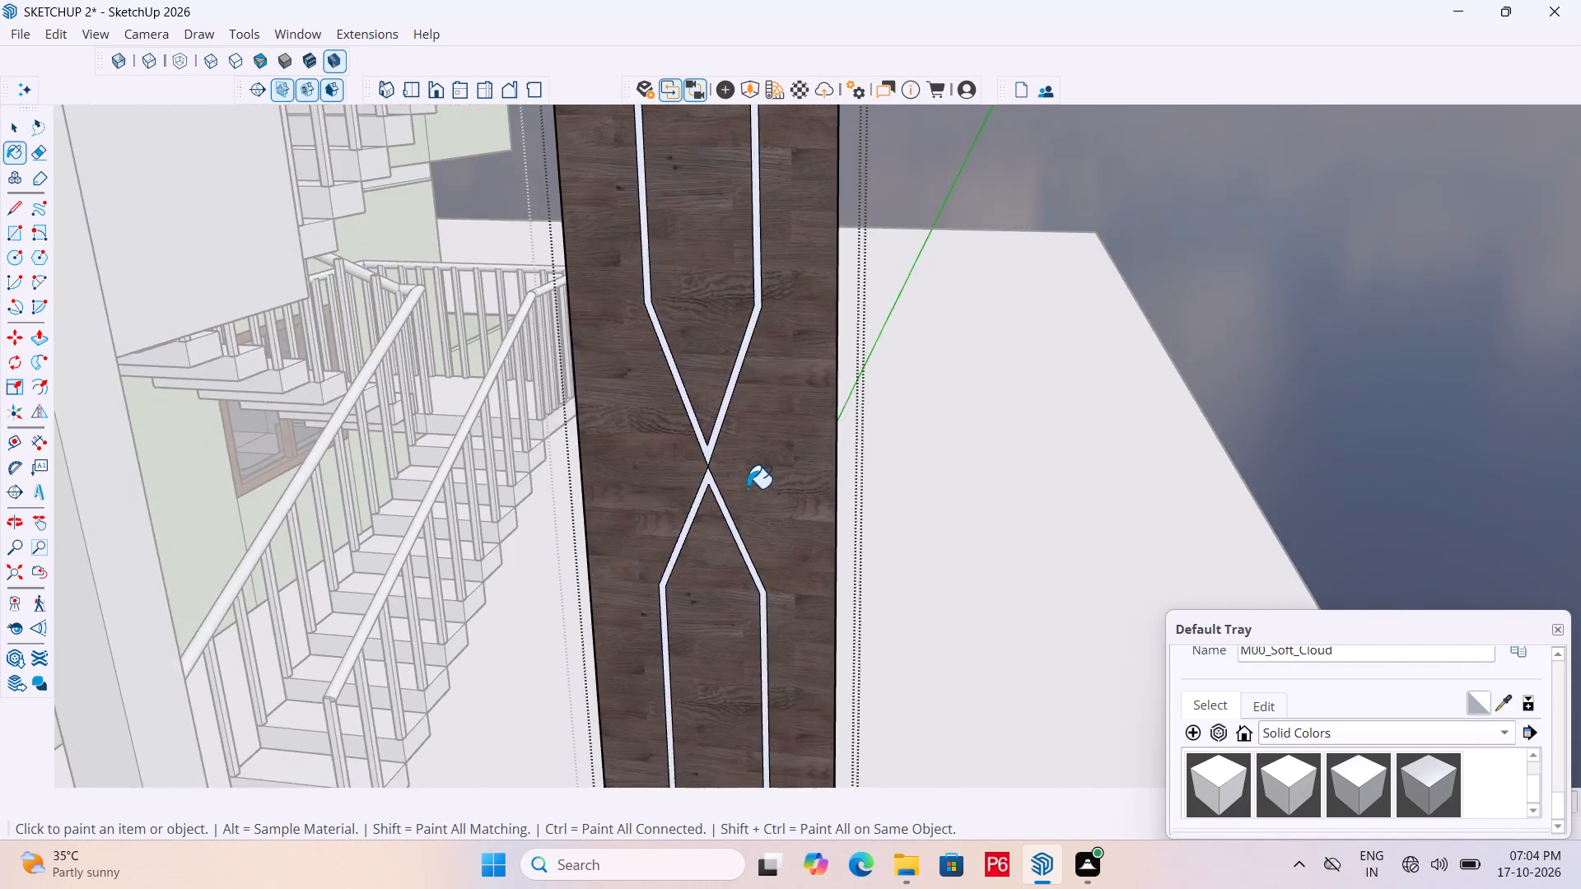
pyautogui.scroll(-4, 747, 488)
# Save the model with the painted strips, leave the Paint tool and close the panel group.
pyautogui.hotkey('ctrl', 's')
pyautogui.hotkey('ctrl', 's')
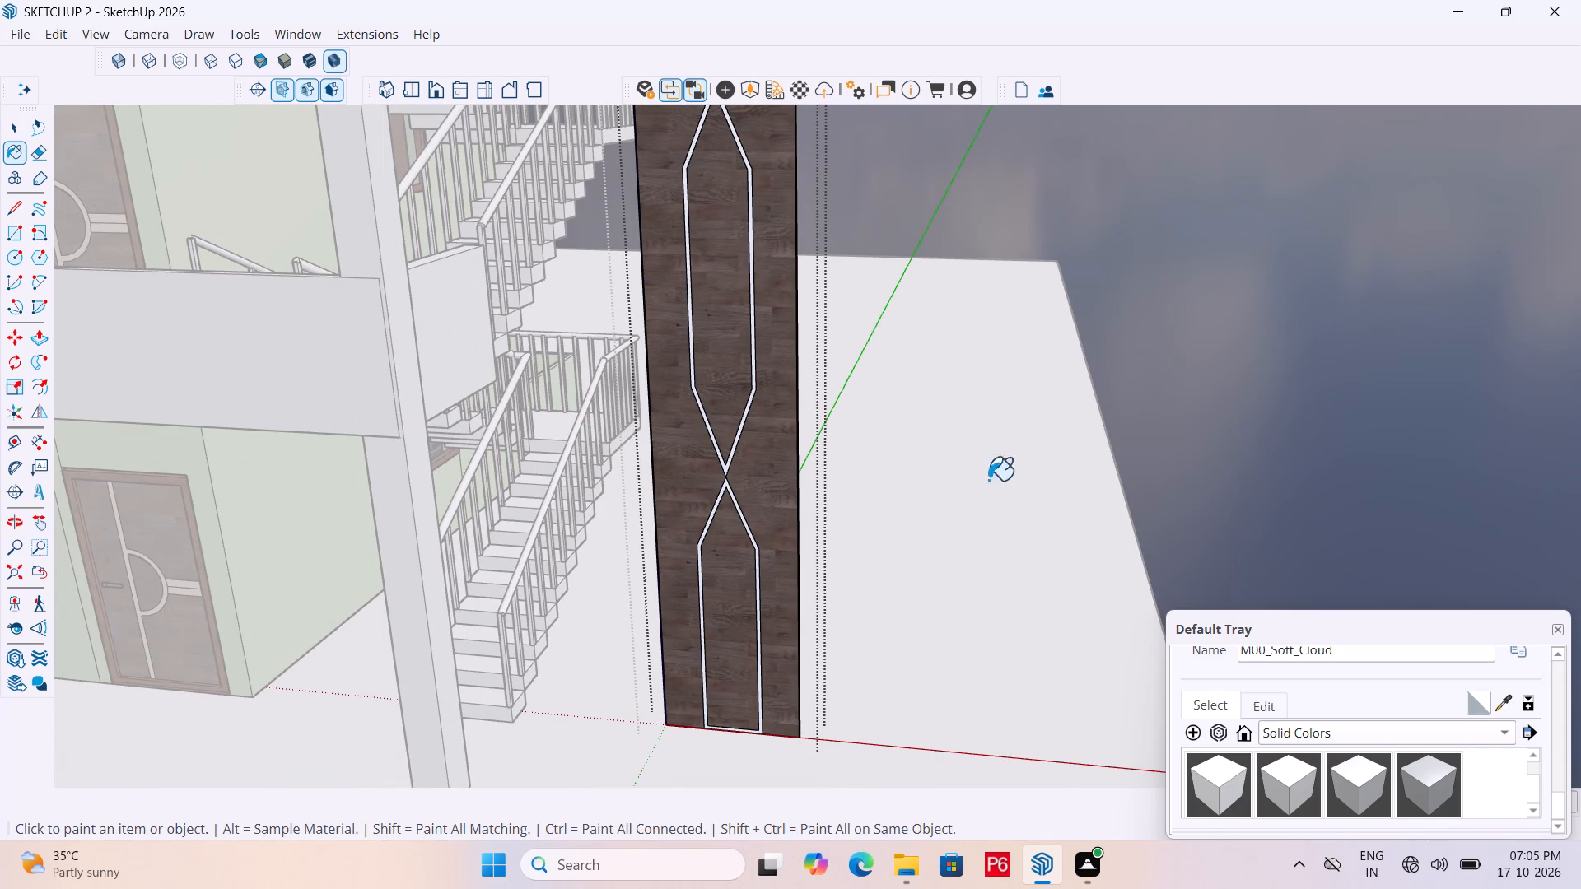
pyautogui.click(1424, 448)
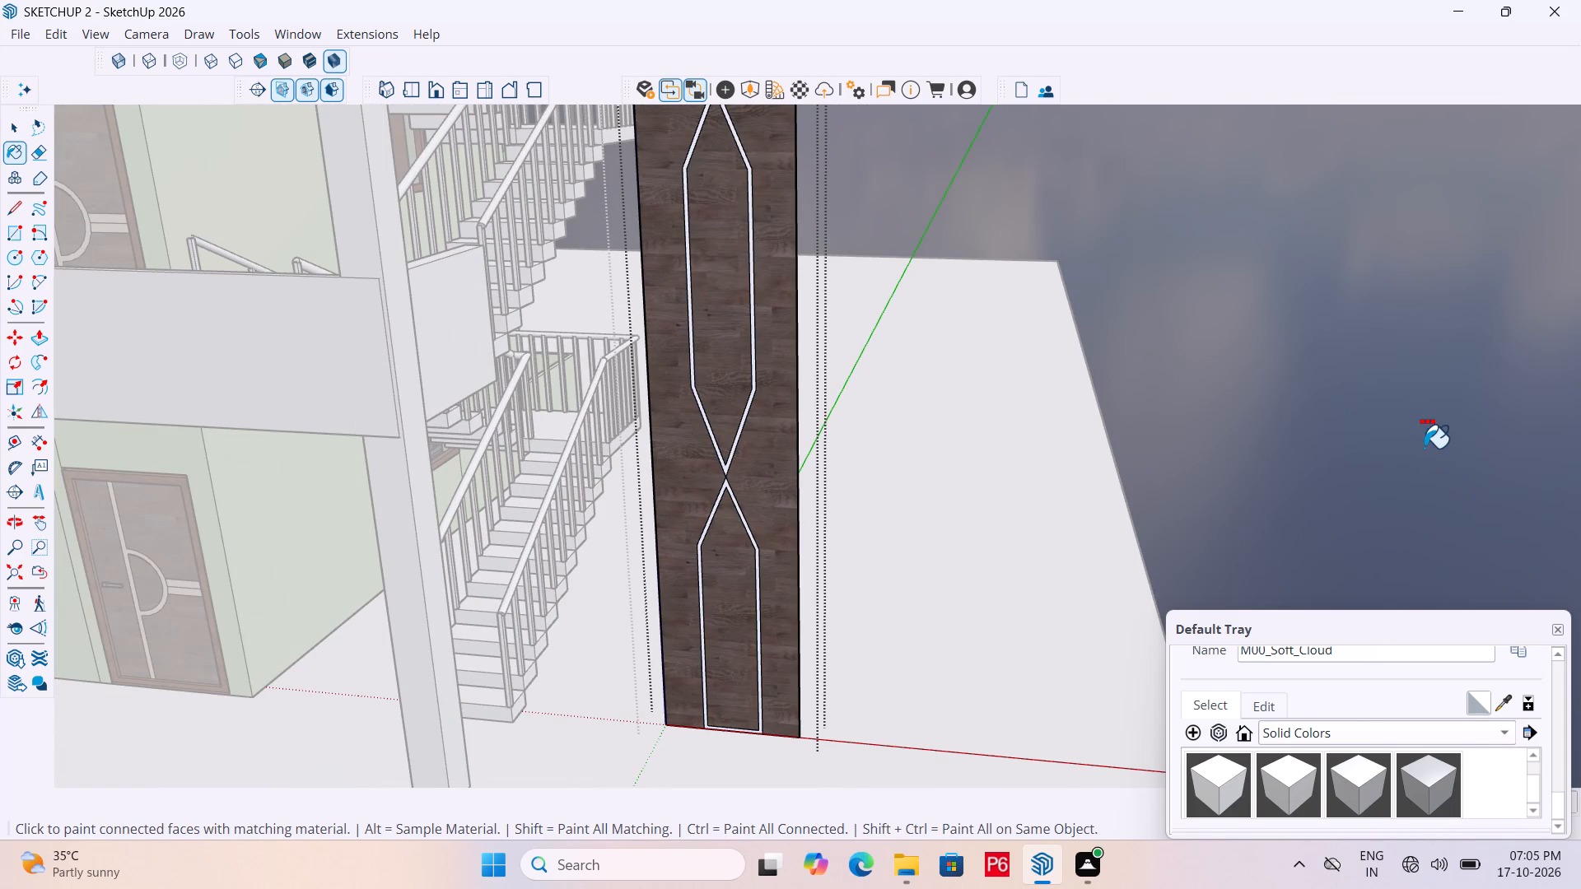
pyautogui.press('space')
pyautogui.press('space')
pyautogui.doubleClick(1347, 409)
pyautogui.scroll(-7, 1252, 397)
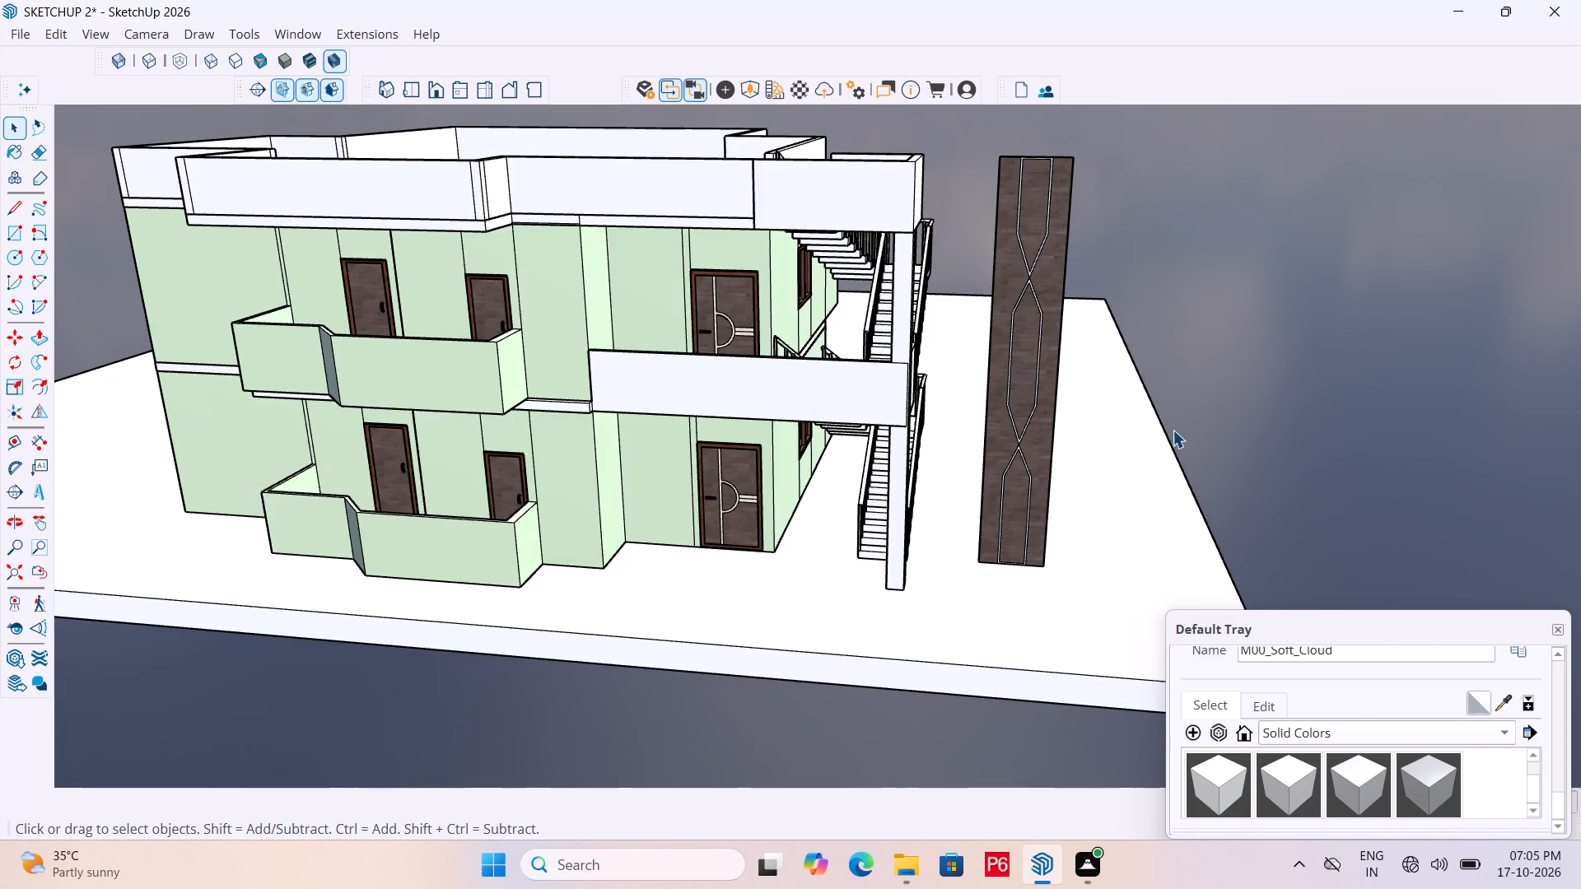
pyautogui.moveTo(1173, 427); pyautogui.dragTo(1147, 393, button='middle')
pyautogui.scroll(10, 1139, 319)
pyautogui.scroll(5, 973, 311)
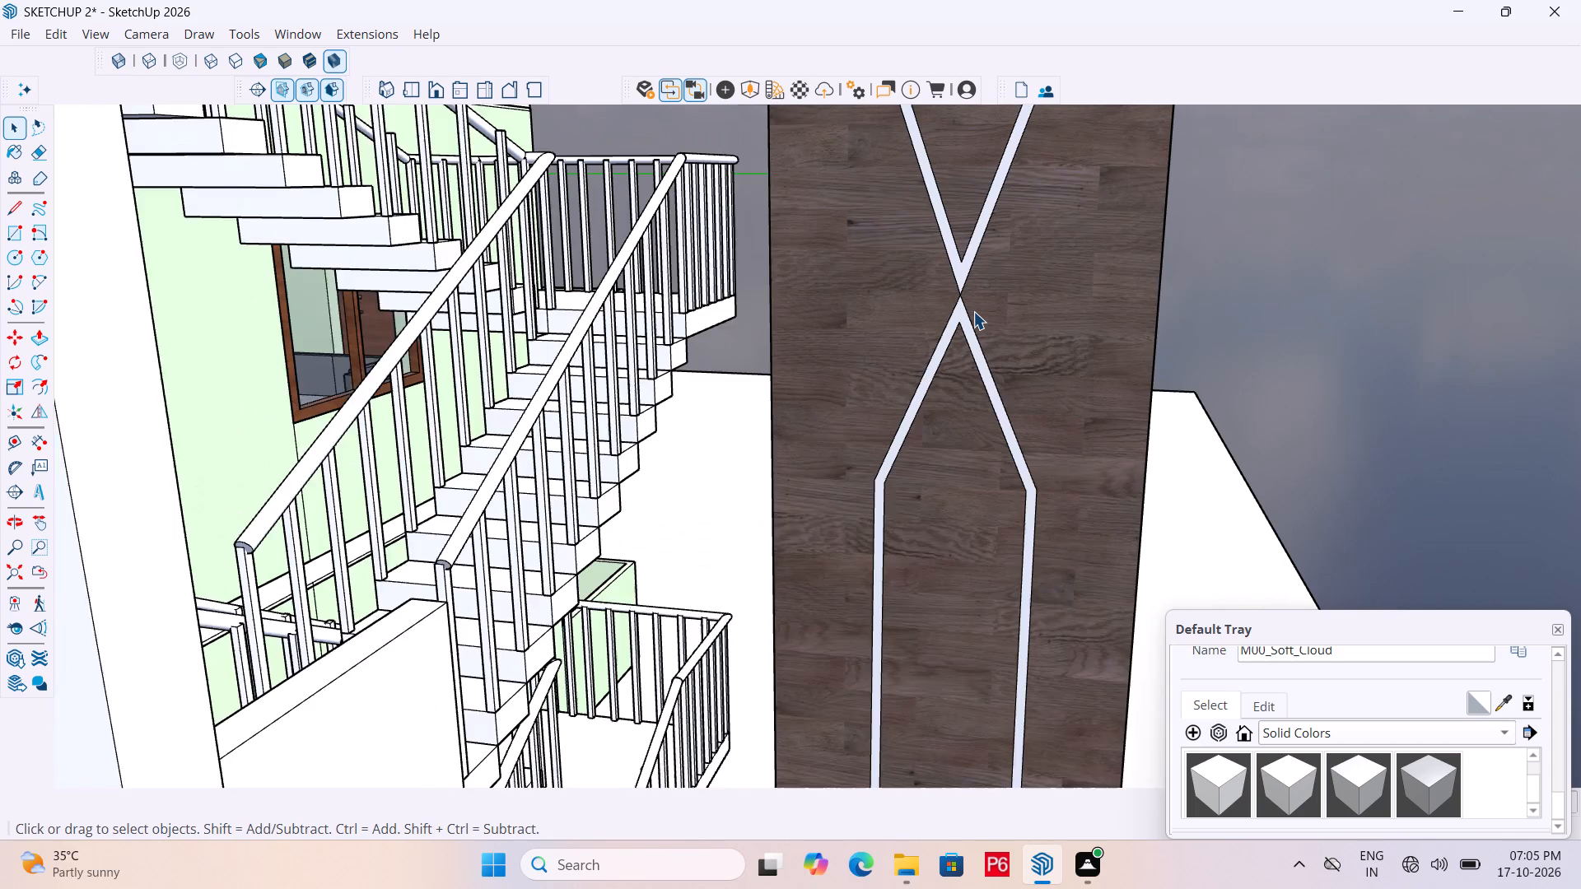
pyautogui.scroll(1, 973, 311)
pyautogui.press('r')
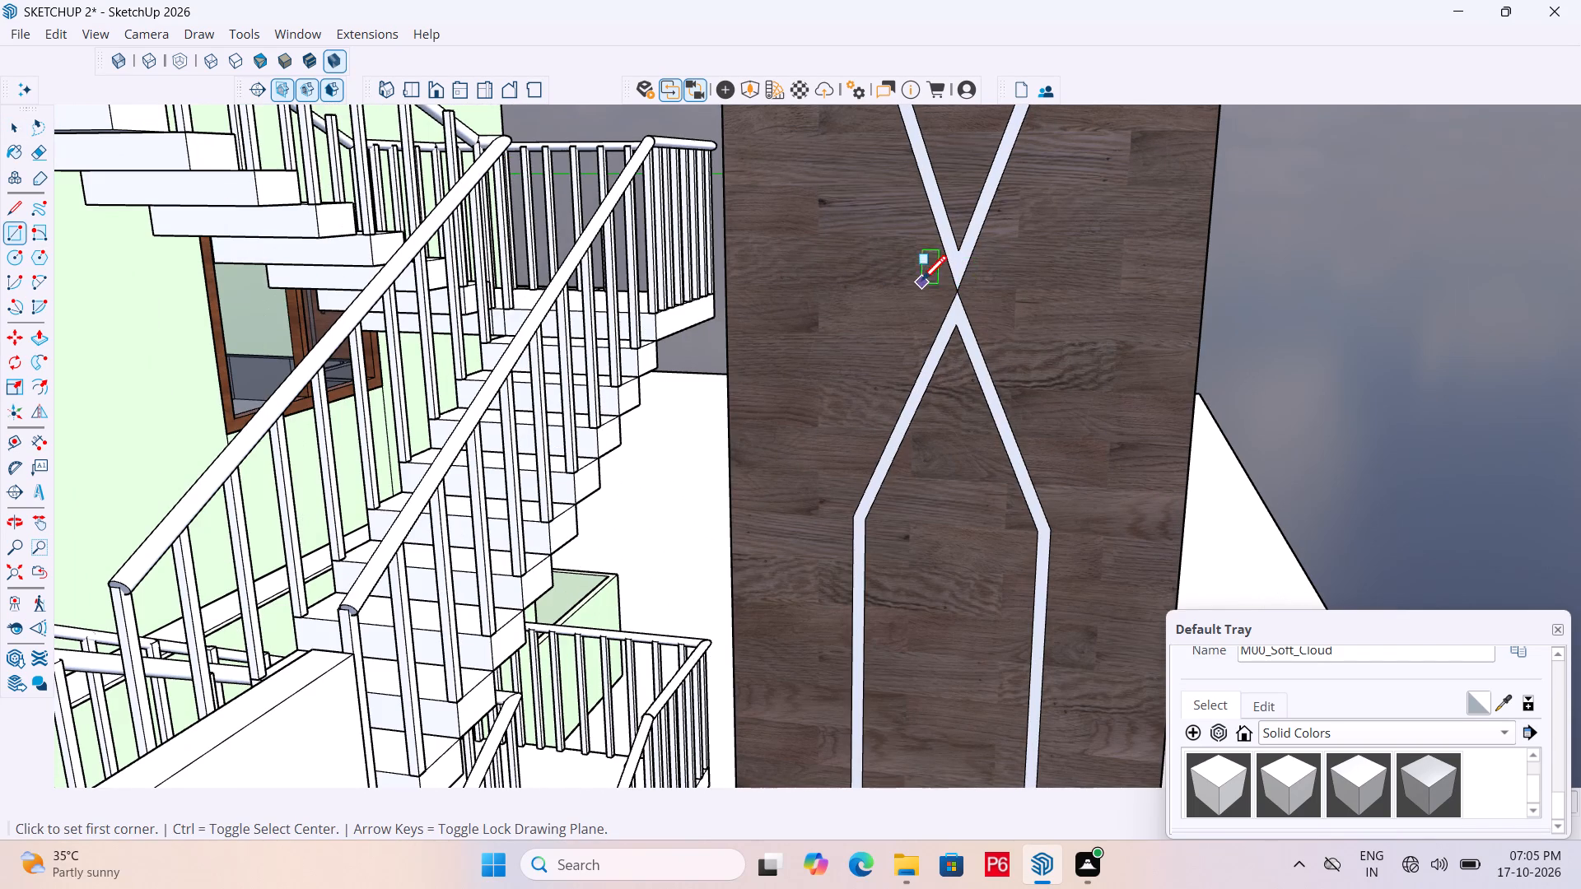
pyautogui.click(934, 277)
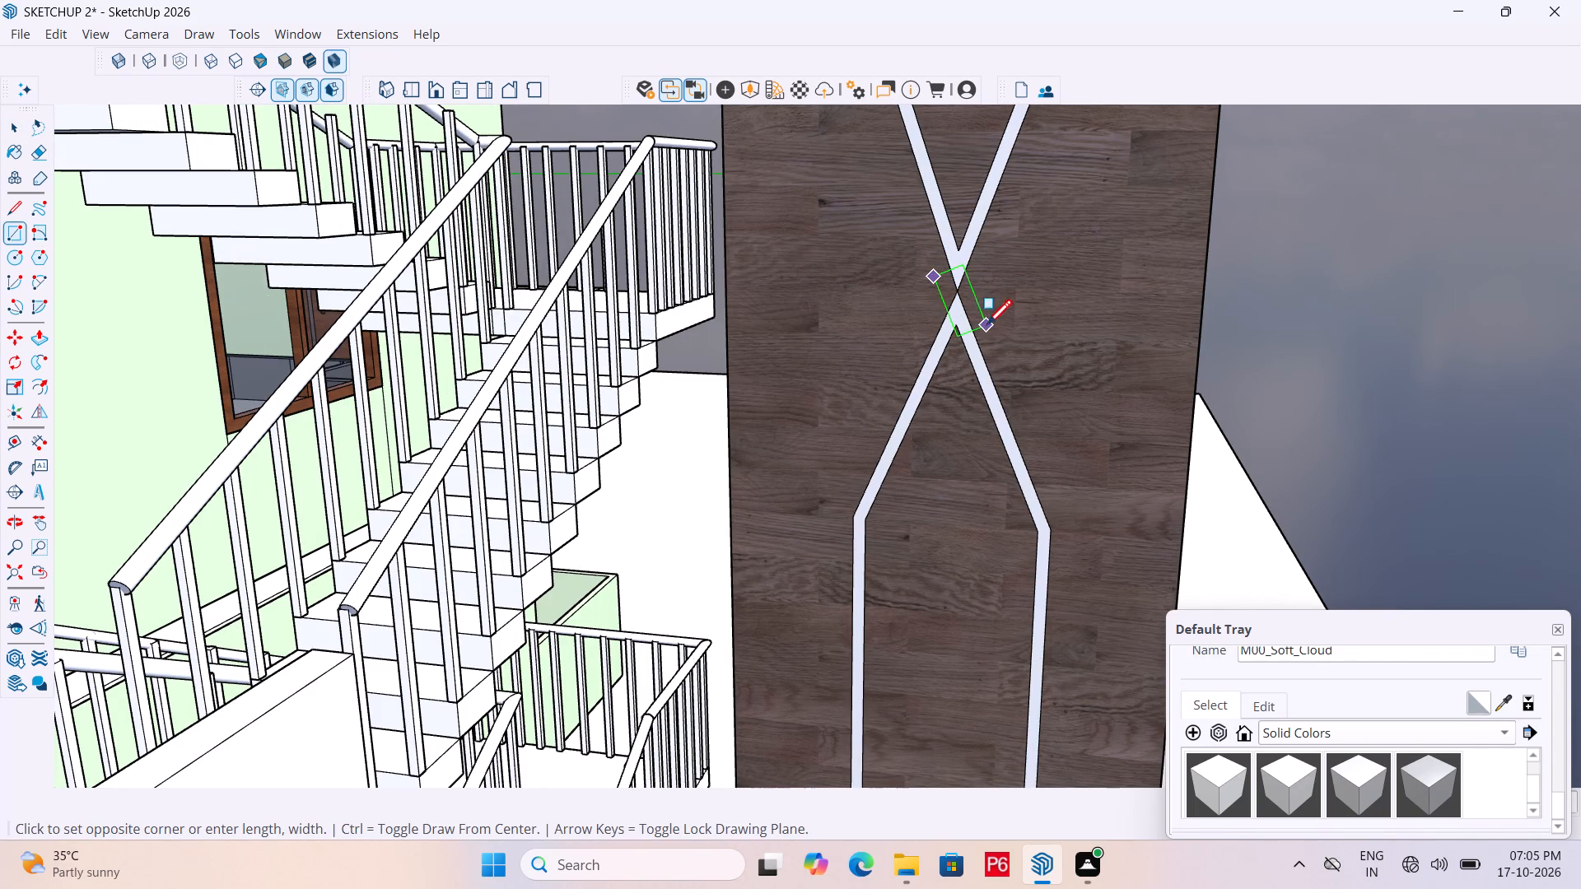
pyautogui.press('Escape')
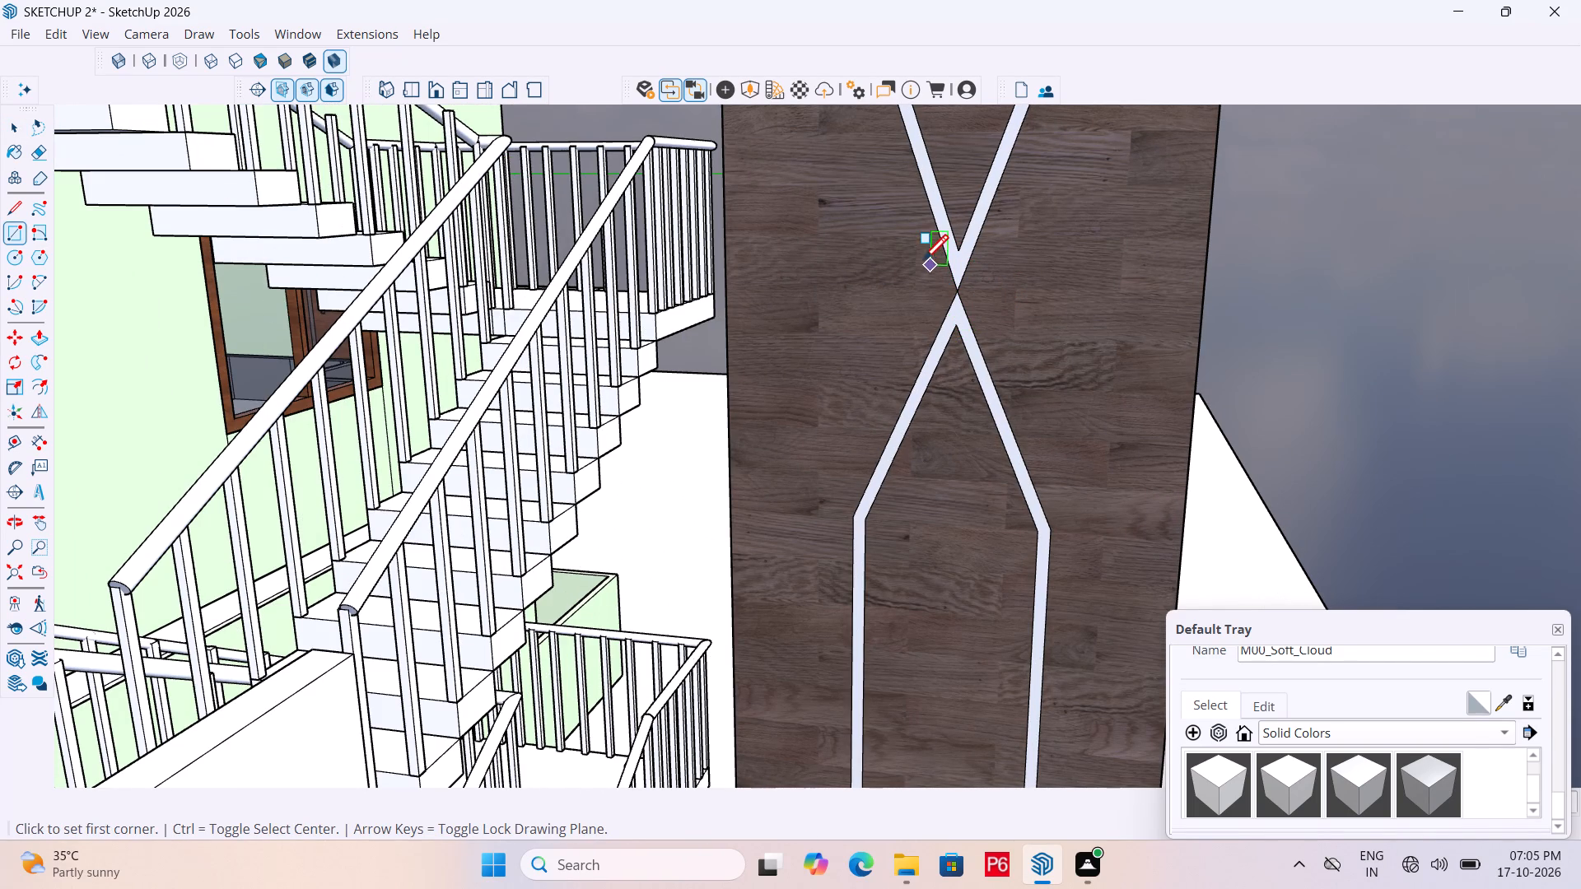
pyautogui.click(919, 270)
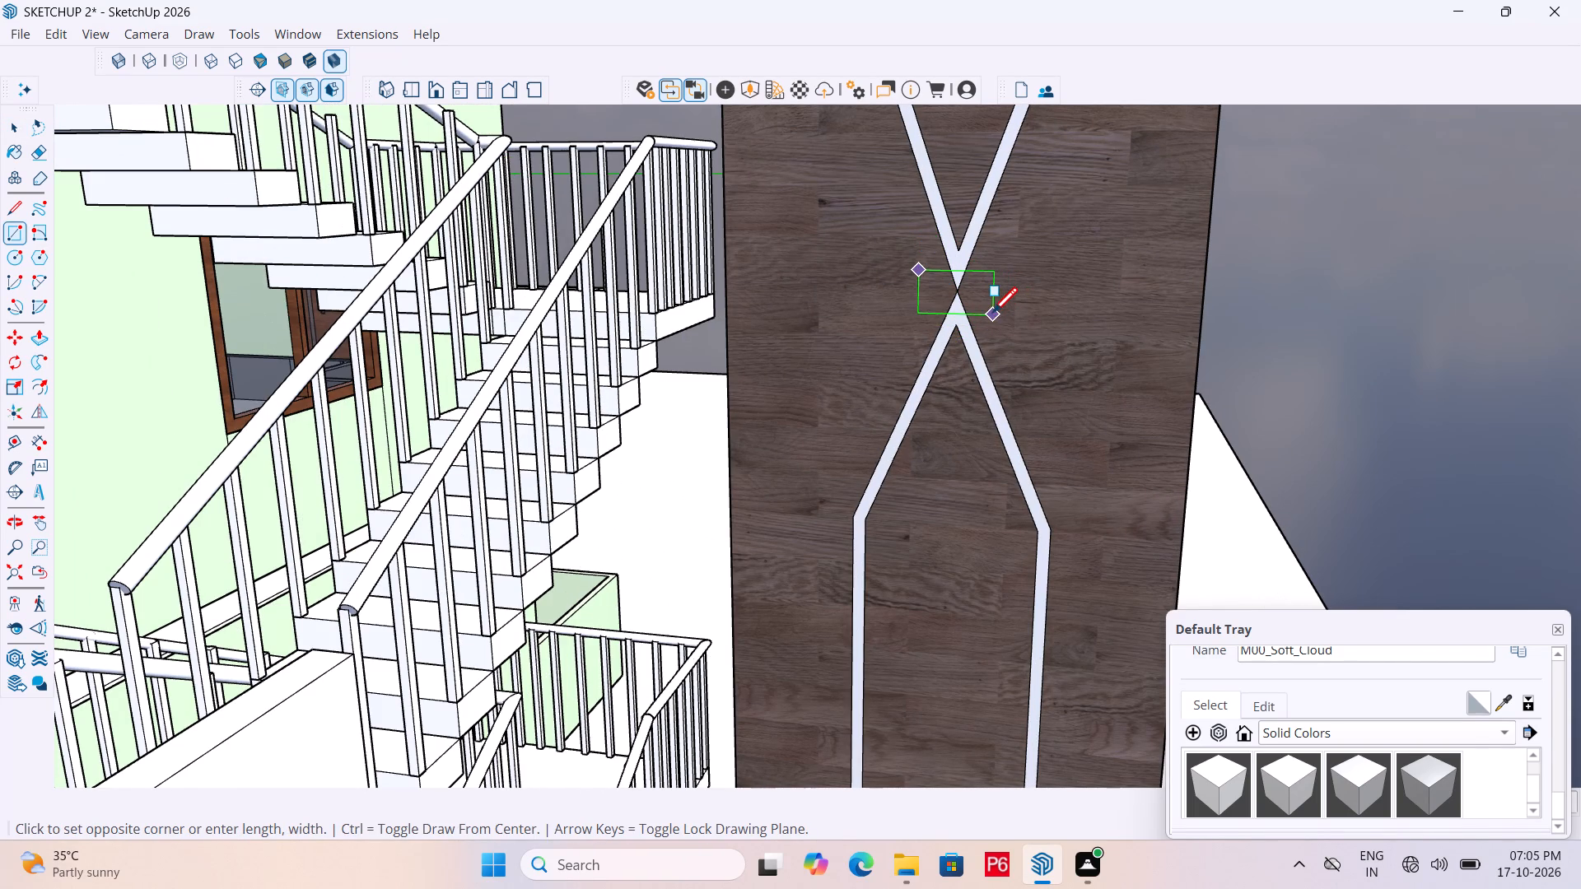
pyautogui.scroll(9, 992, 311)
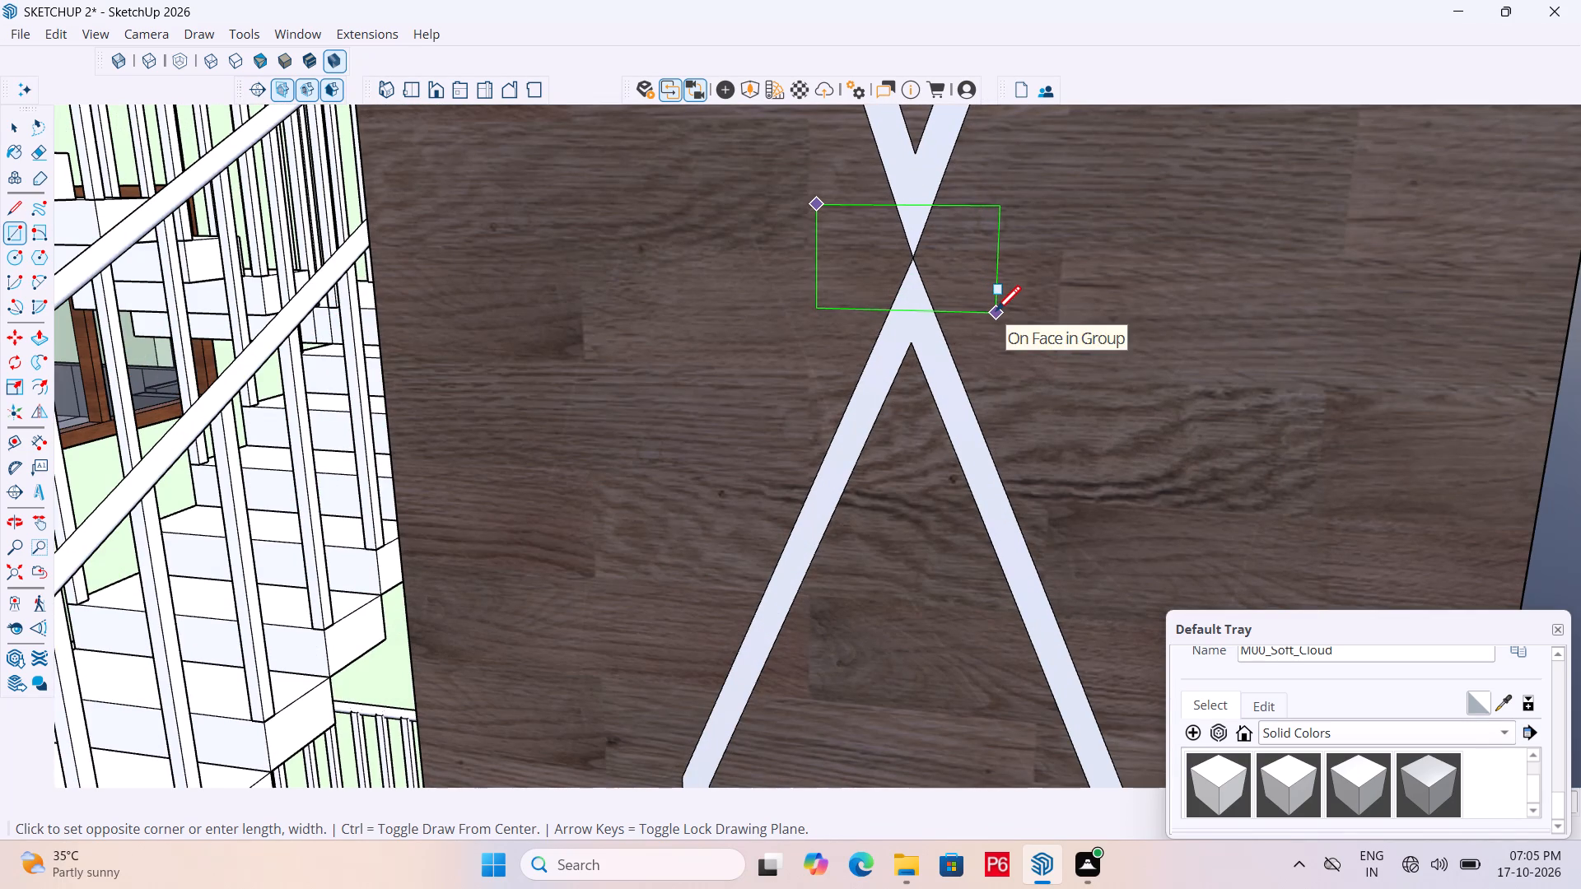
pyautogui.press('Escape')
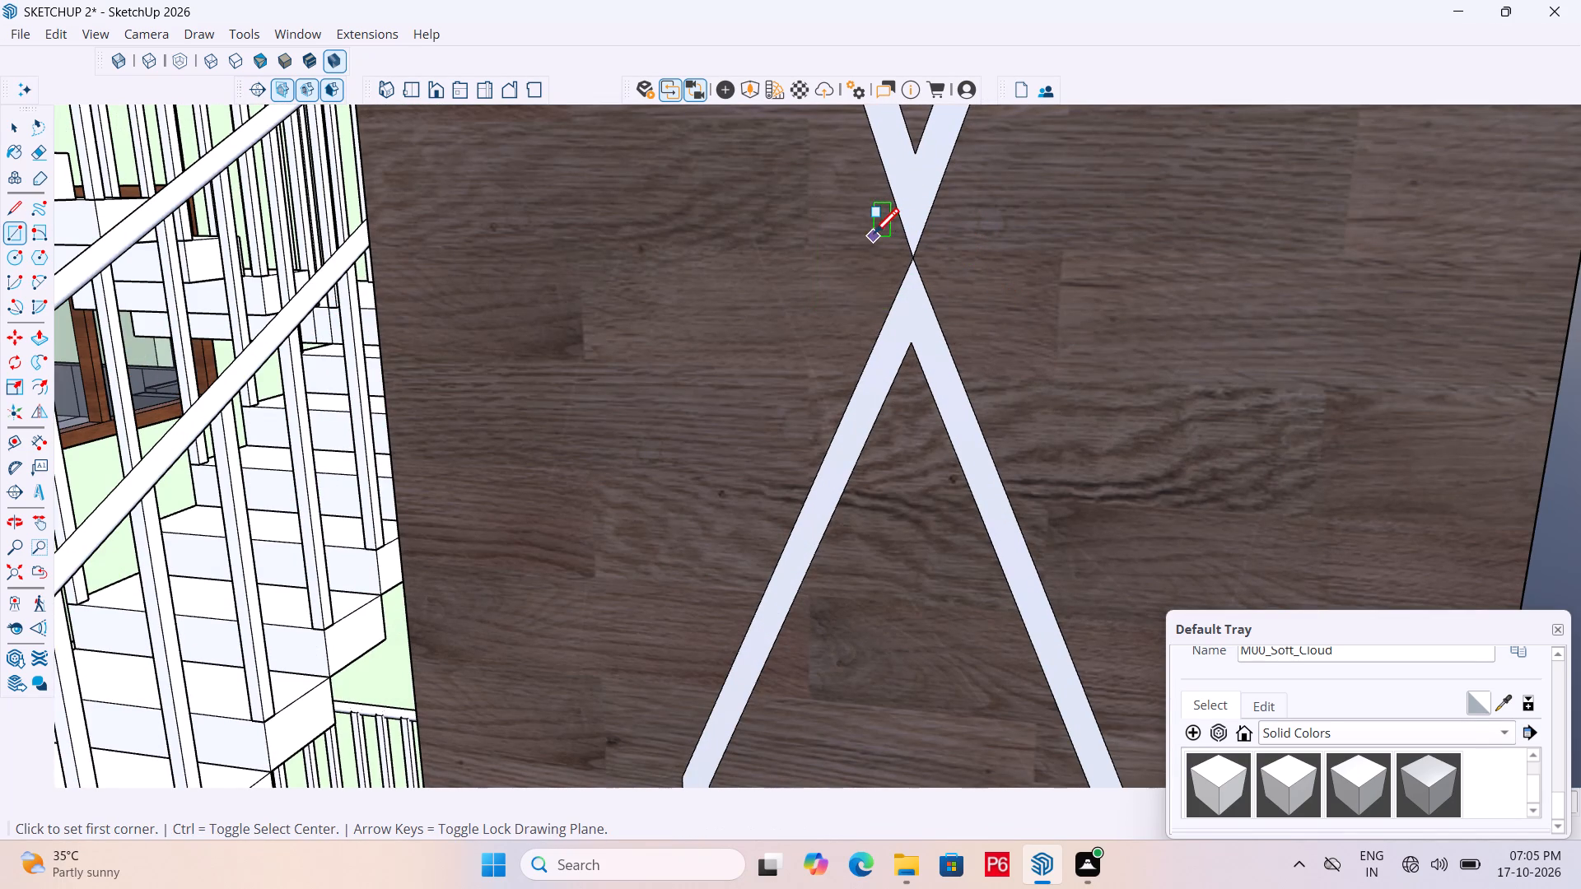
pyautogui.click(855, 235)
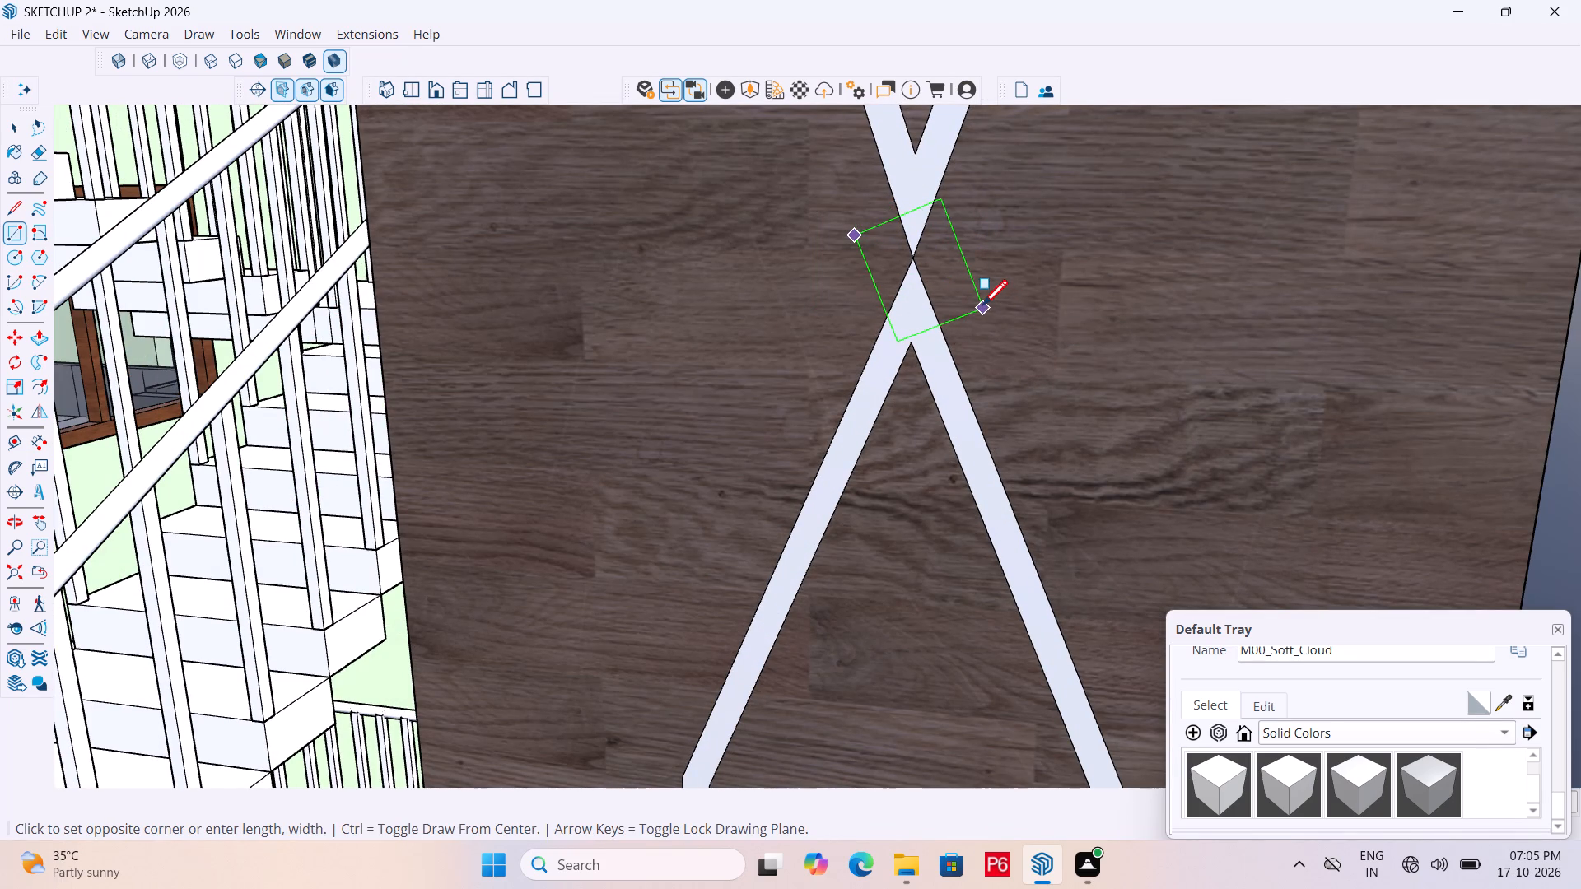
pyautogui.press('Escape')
# Save the model.
pyautogui.hotkey('ctrl', 's')
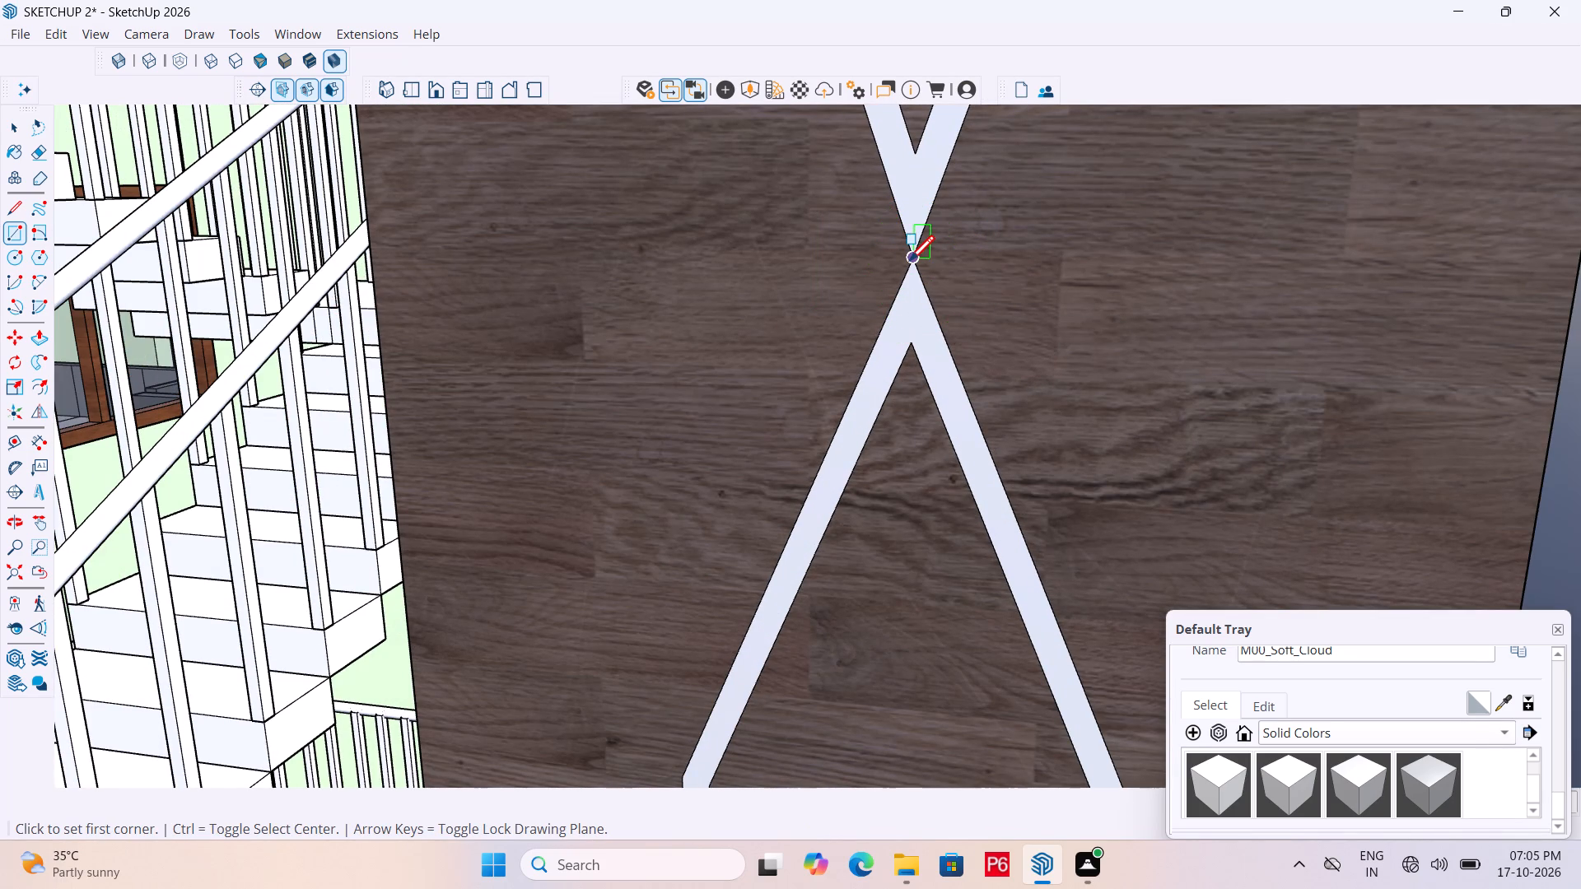
pyautogui.hotkey('ctrl', 's')
pyautogui.hotkey('ctrl', 's')
pyautogui.hotkey('ctrl', 's')
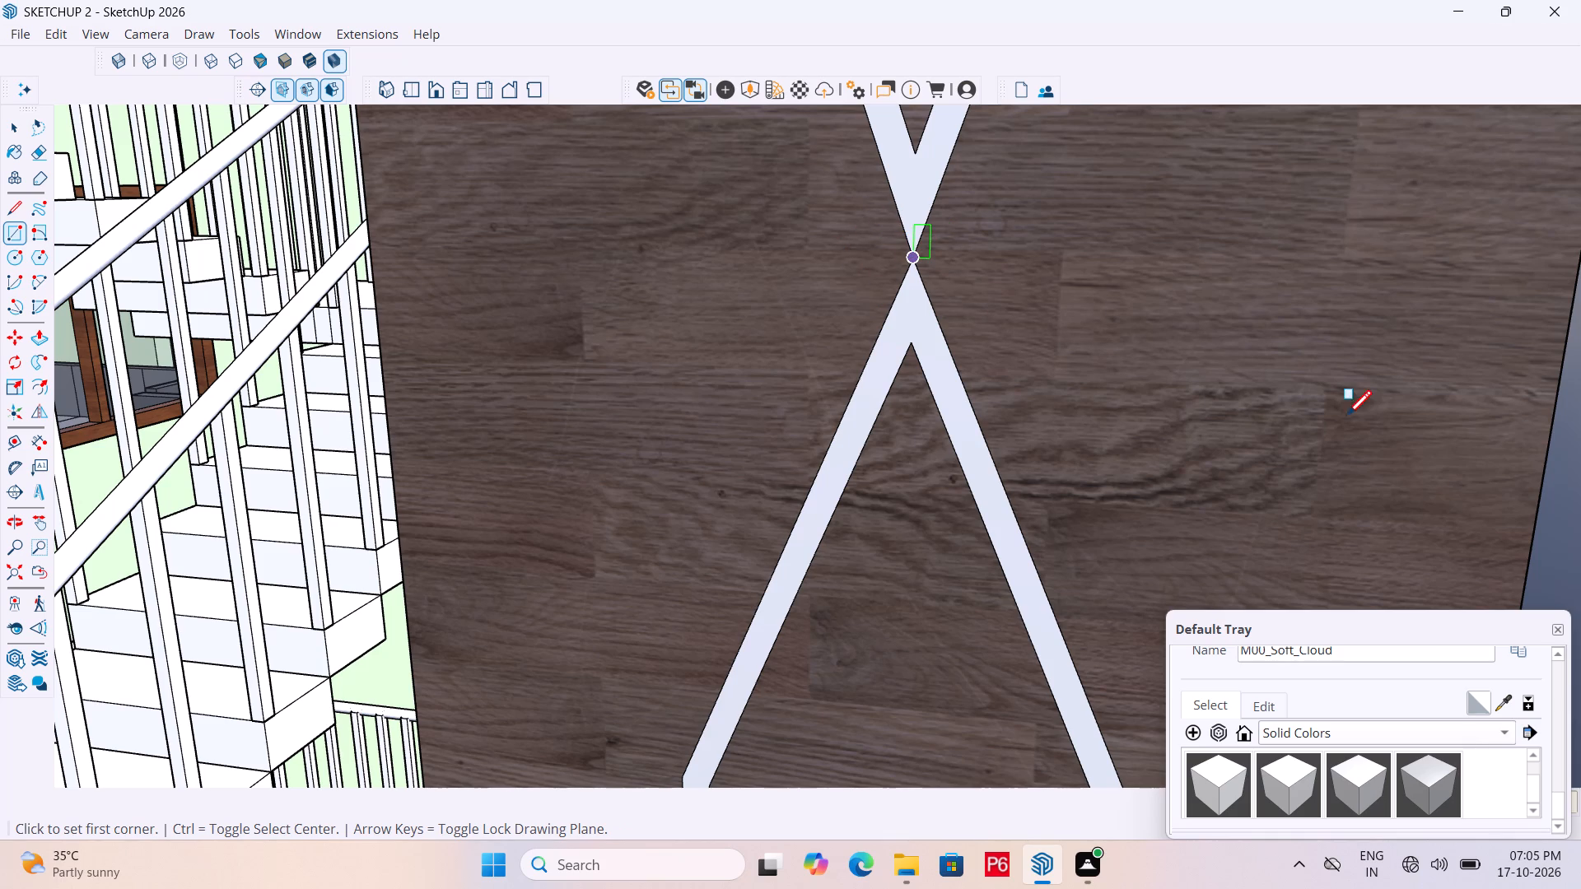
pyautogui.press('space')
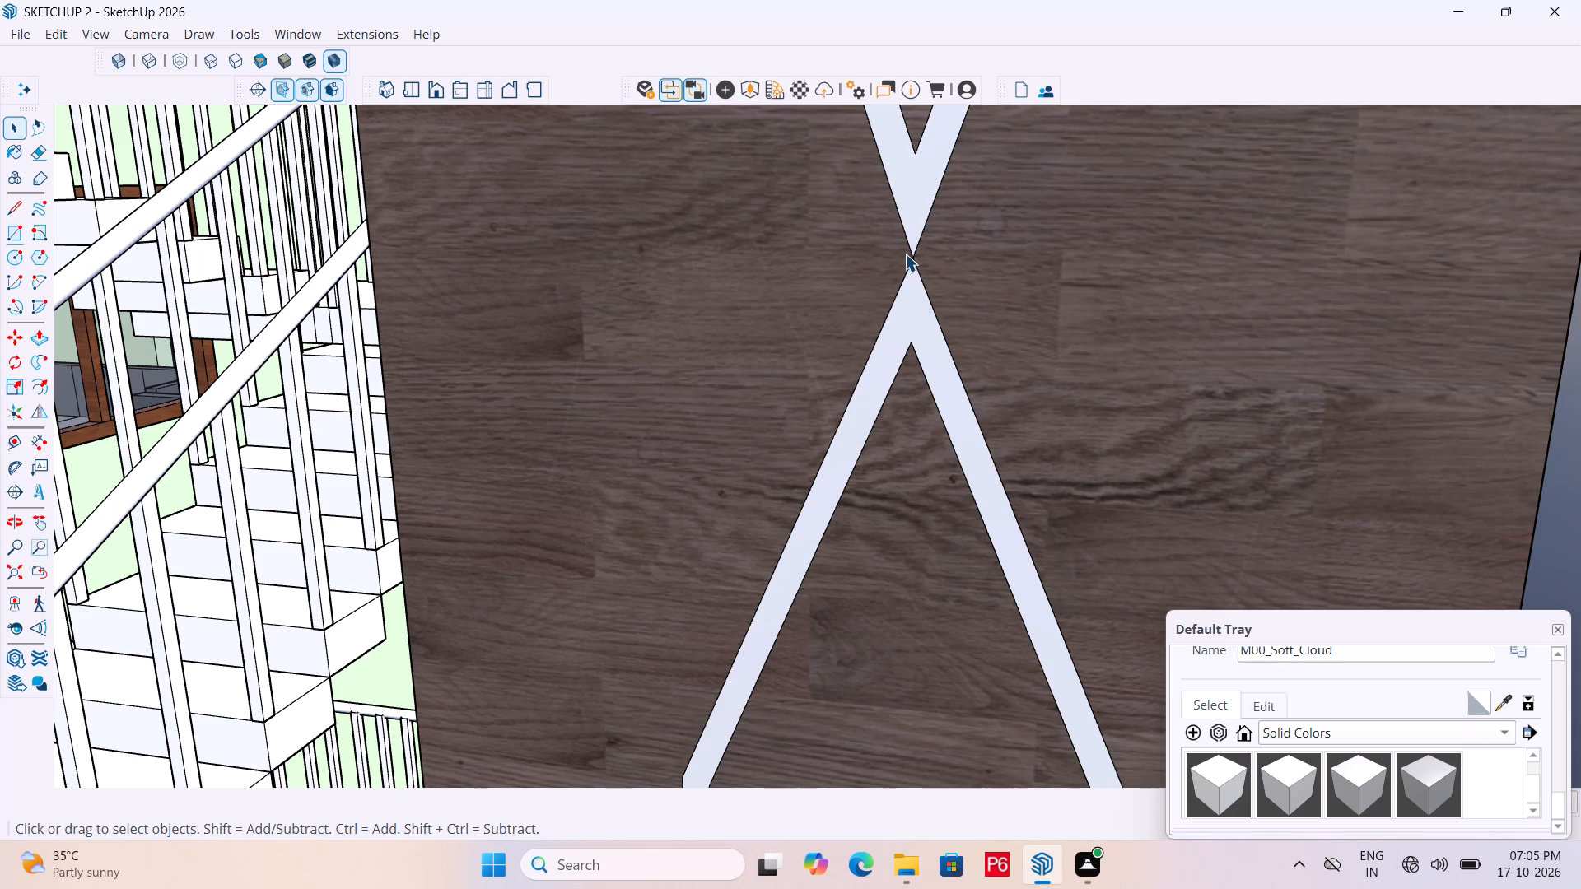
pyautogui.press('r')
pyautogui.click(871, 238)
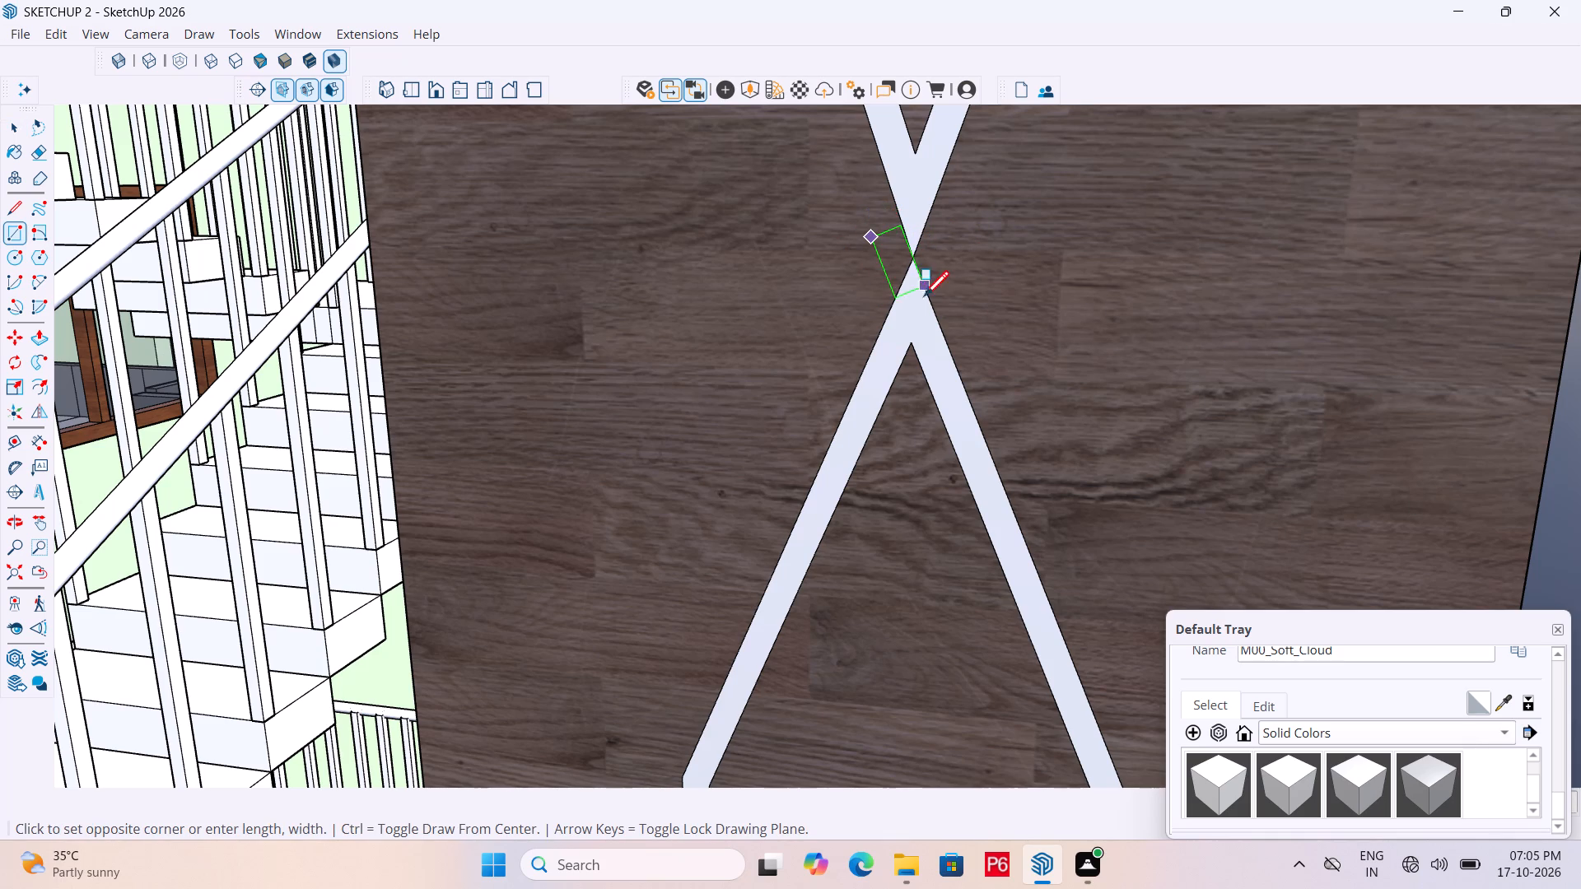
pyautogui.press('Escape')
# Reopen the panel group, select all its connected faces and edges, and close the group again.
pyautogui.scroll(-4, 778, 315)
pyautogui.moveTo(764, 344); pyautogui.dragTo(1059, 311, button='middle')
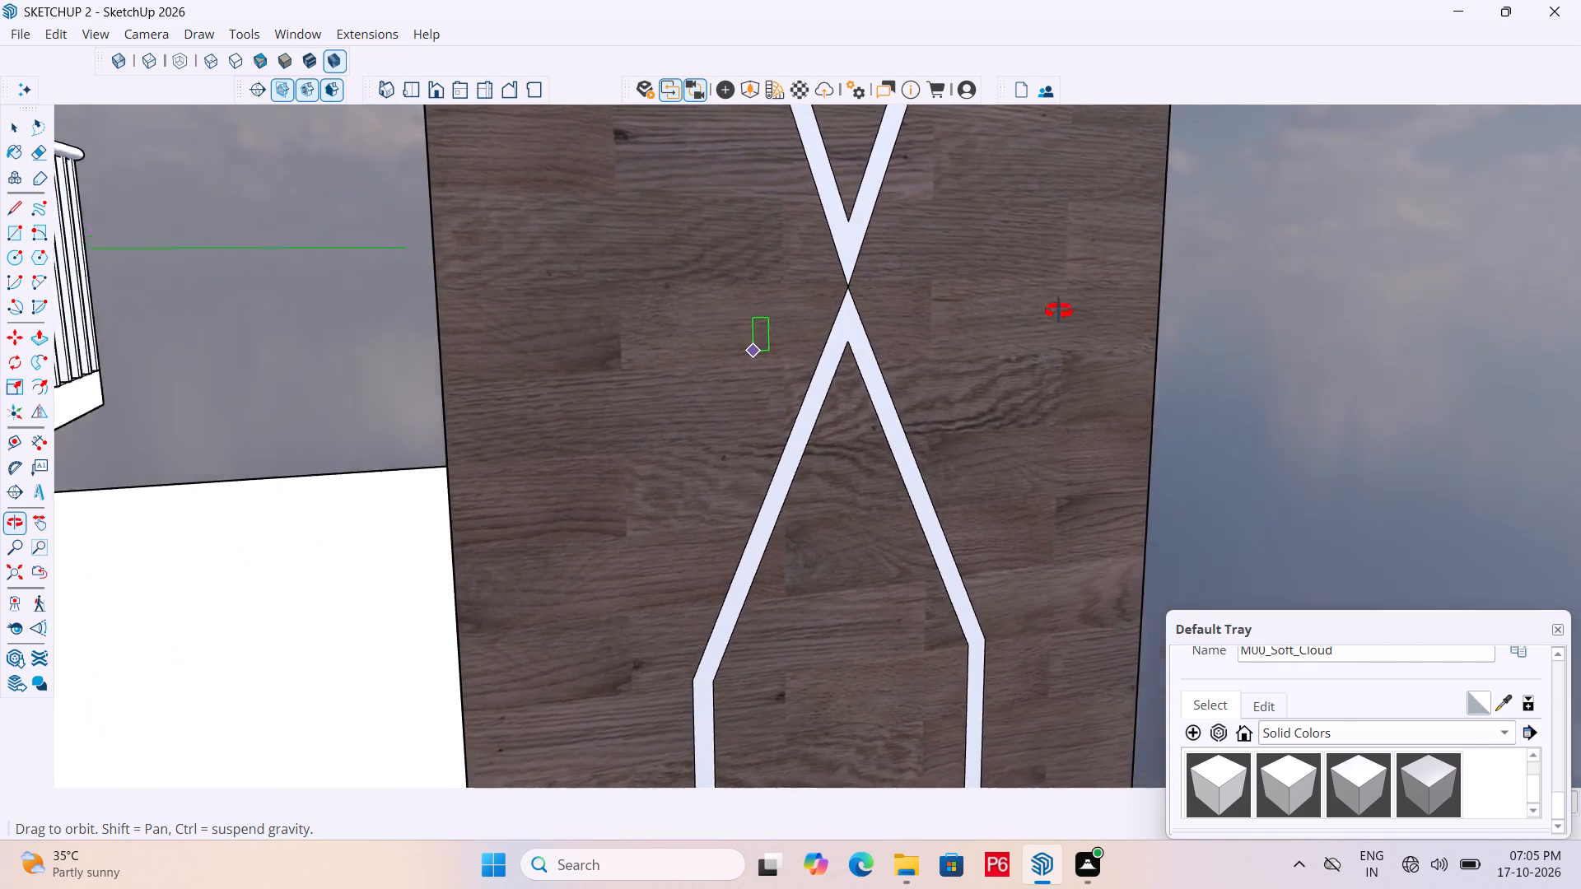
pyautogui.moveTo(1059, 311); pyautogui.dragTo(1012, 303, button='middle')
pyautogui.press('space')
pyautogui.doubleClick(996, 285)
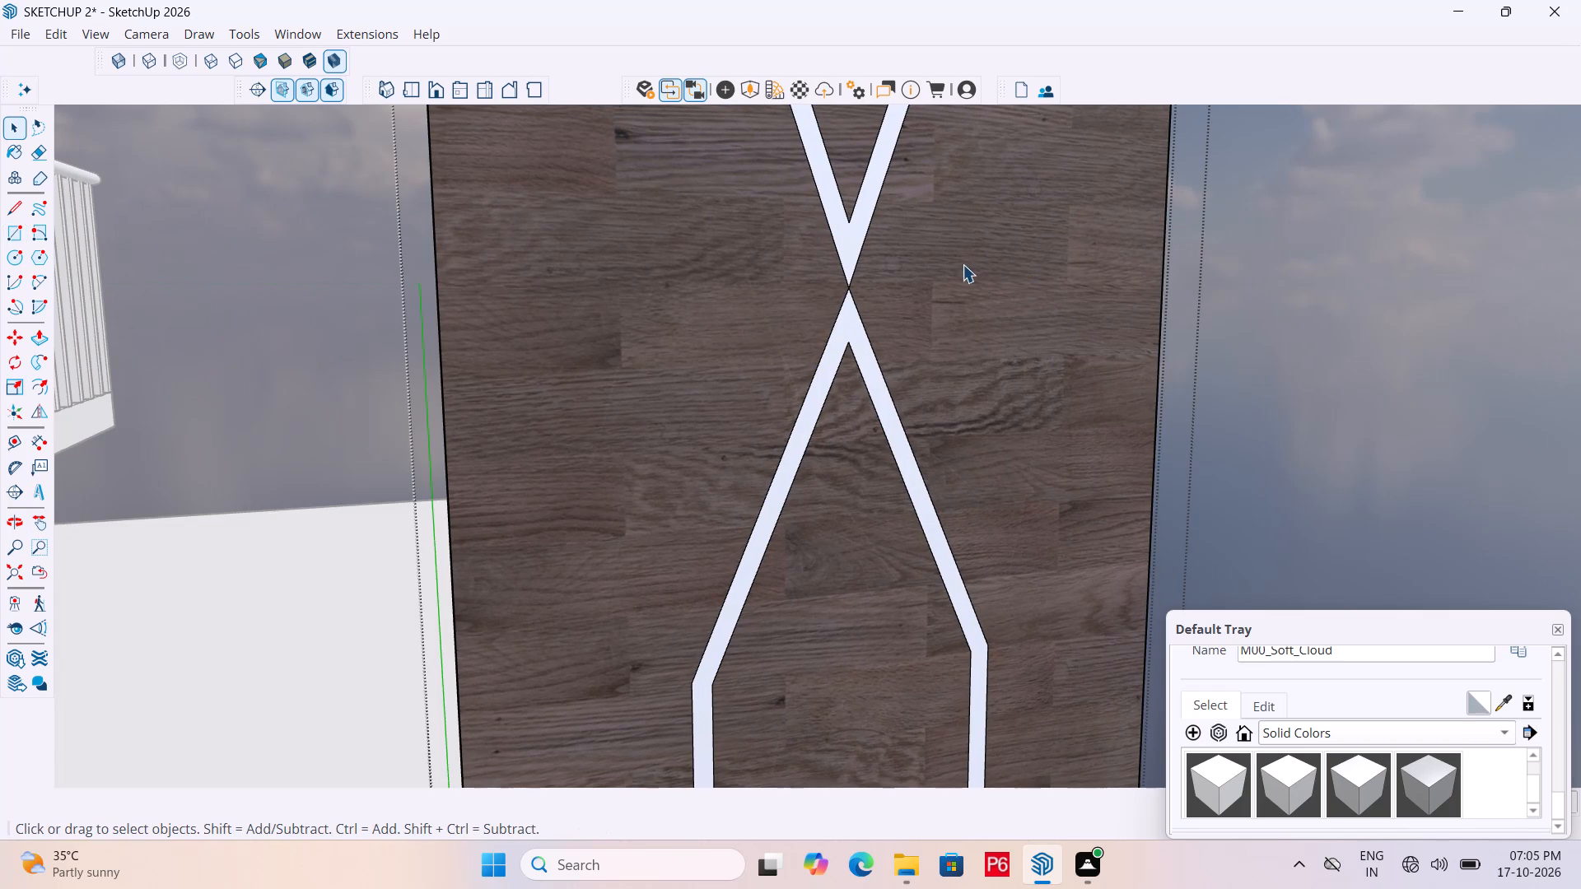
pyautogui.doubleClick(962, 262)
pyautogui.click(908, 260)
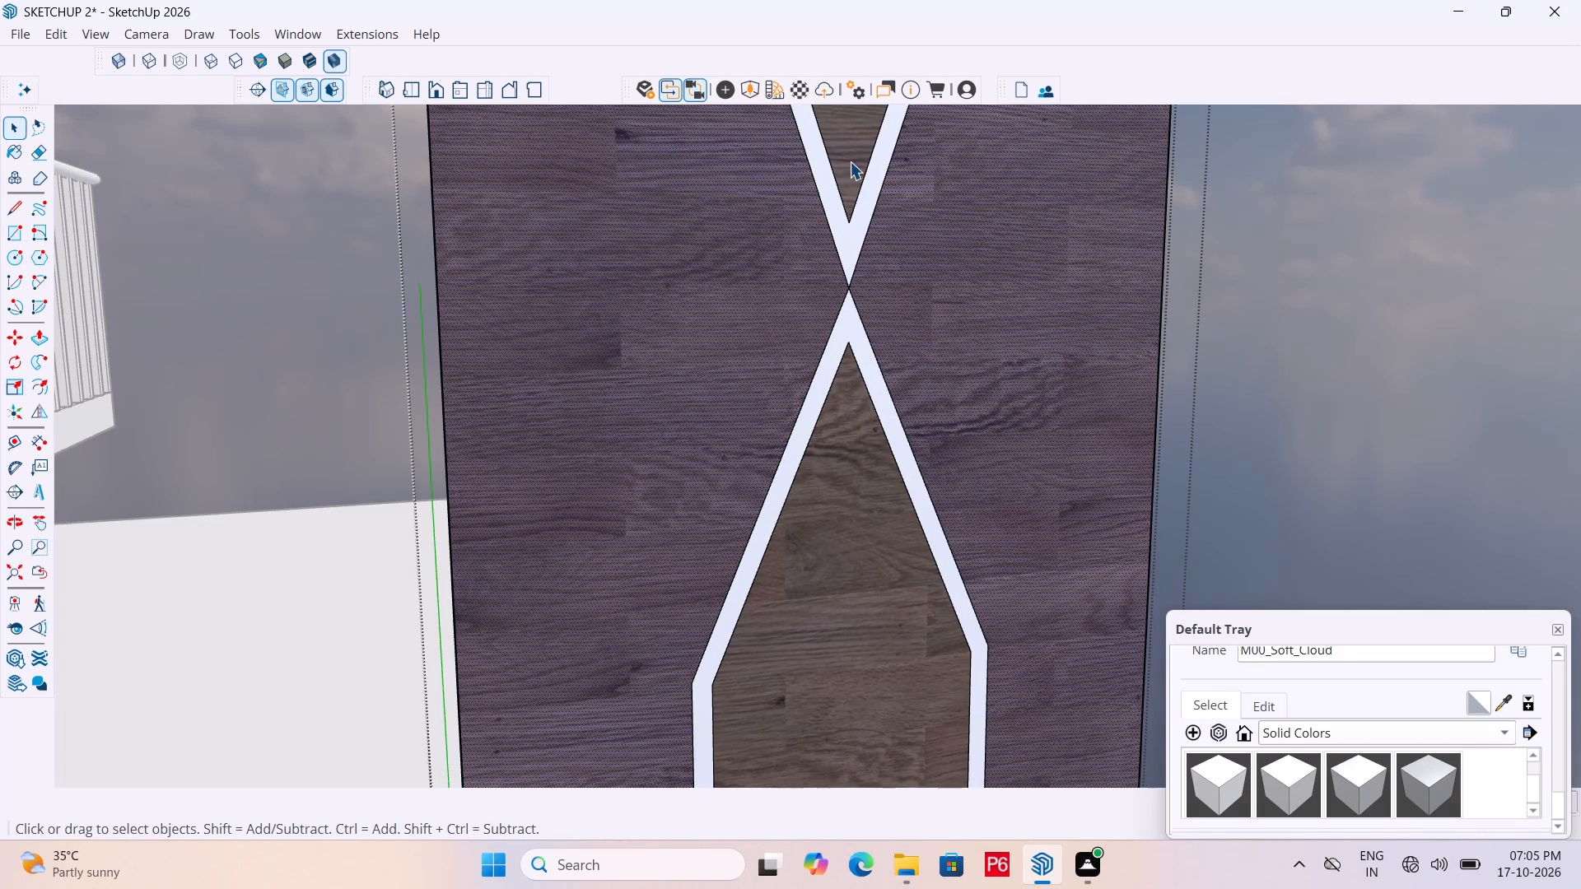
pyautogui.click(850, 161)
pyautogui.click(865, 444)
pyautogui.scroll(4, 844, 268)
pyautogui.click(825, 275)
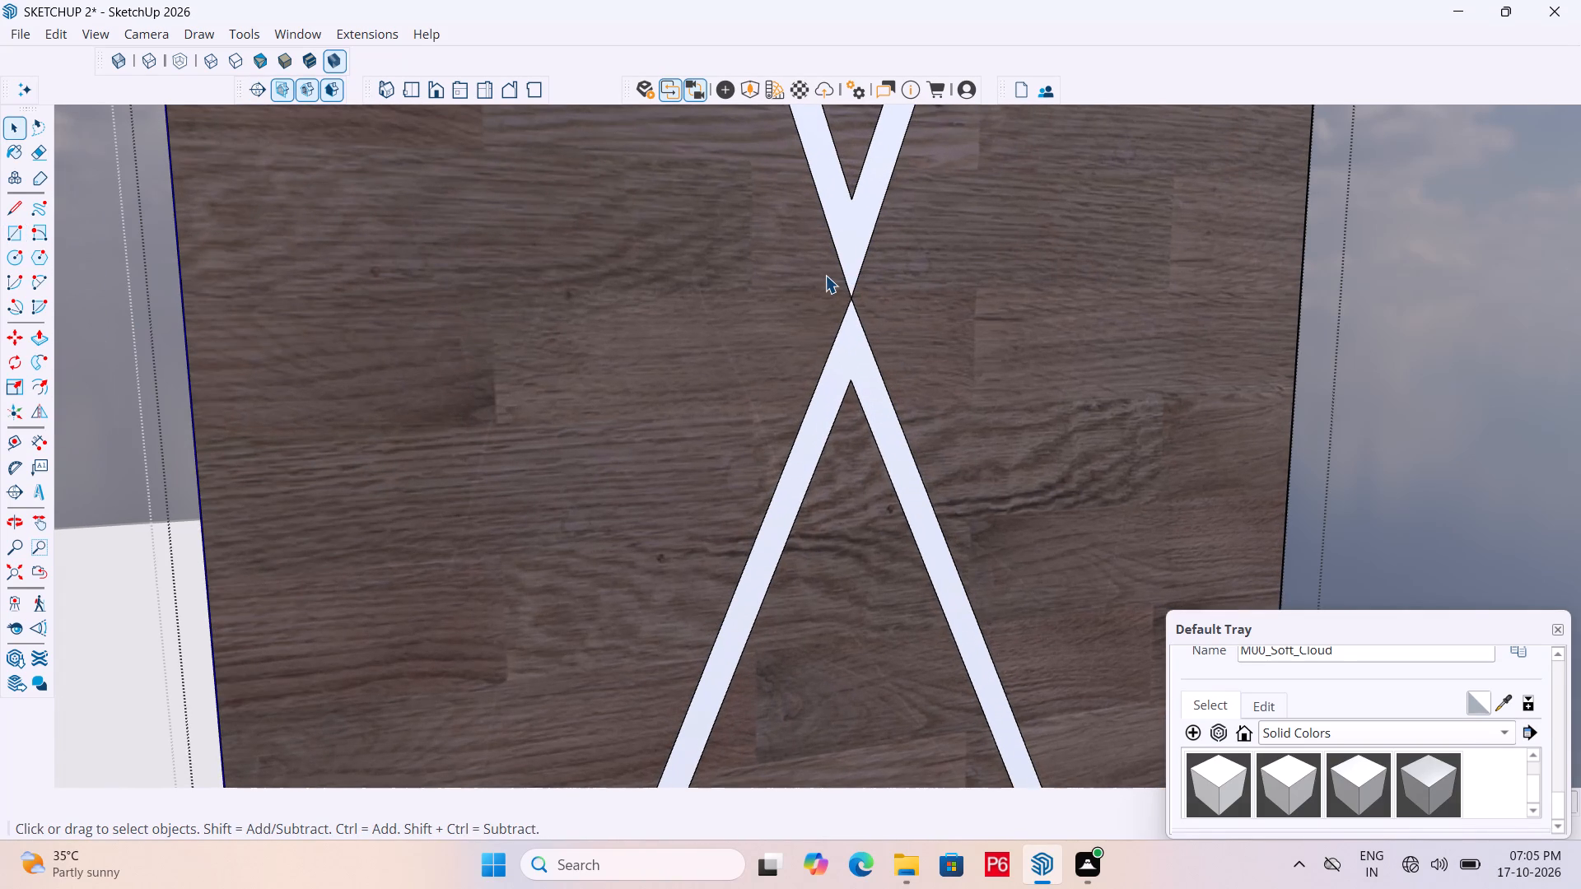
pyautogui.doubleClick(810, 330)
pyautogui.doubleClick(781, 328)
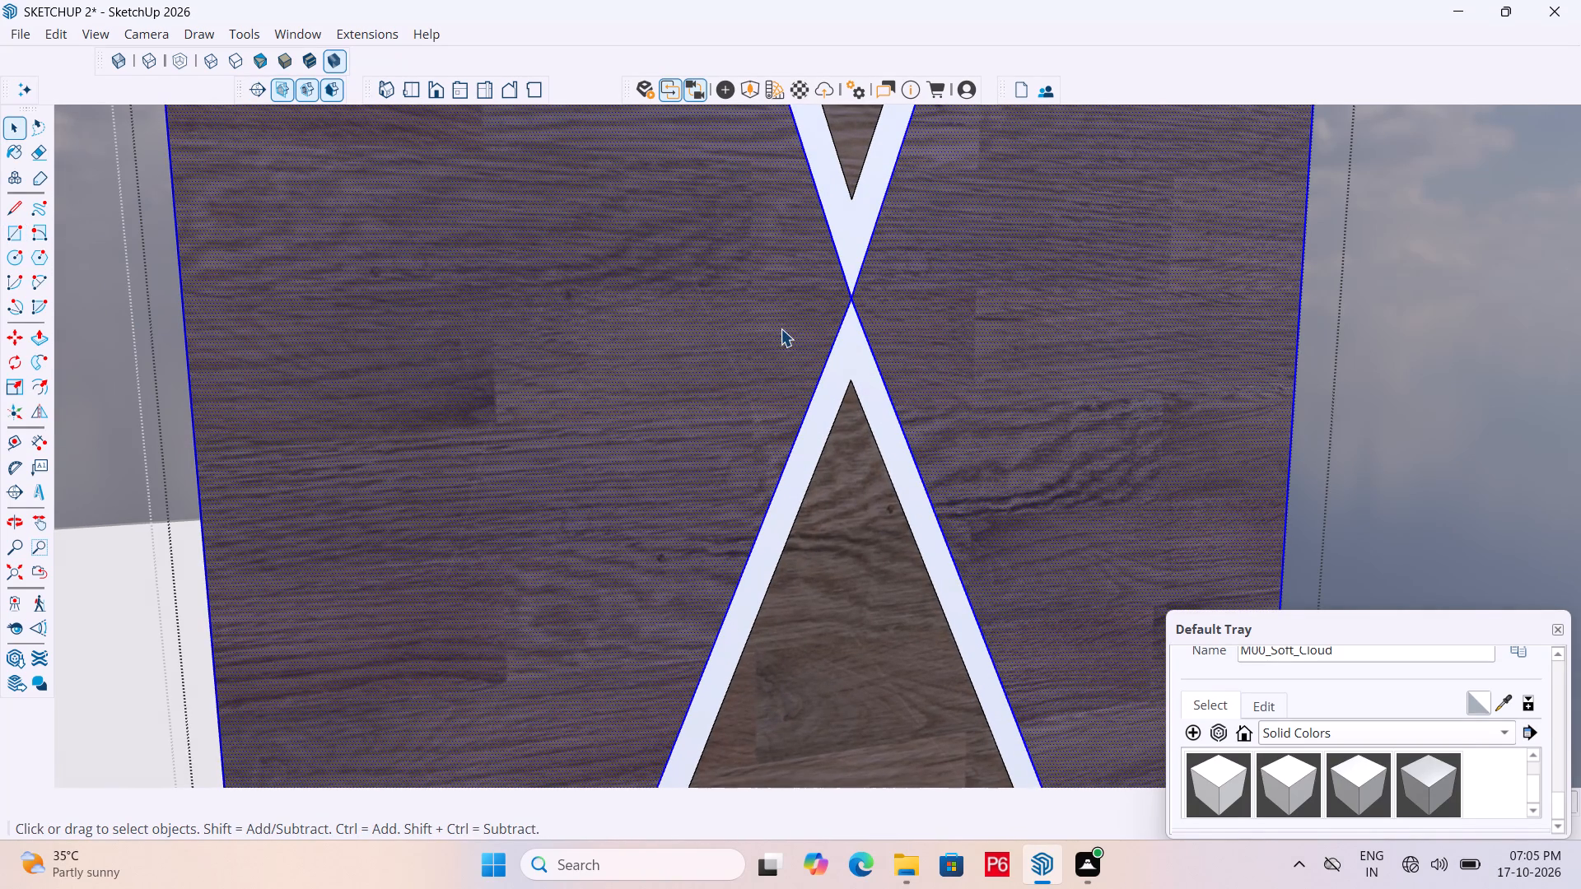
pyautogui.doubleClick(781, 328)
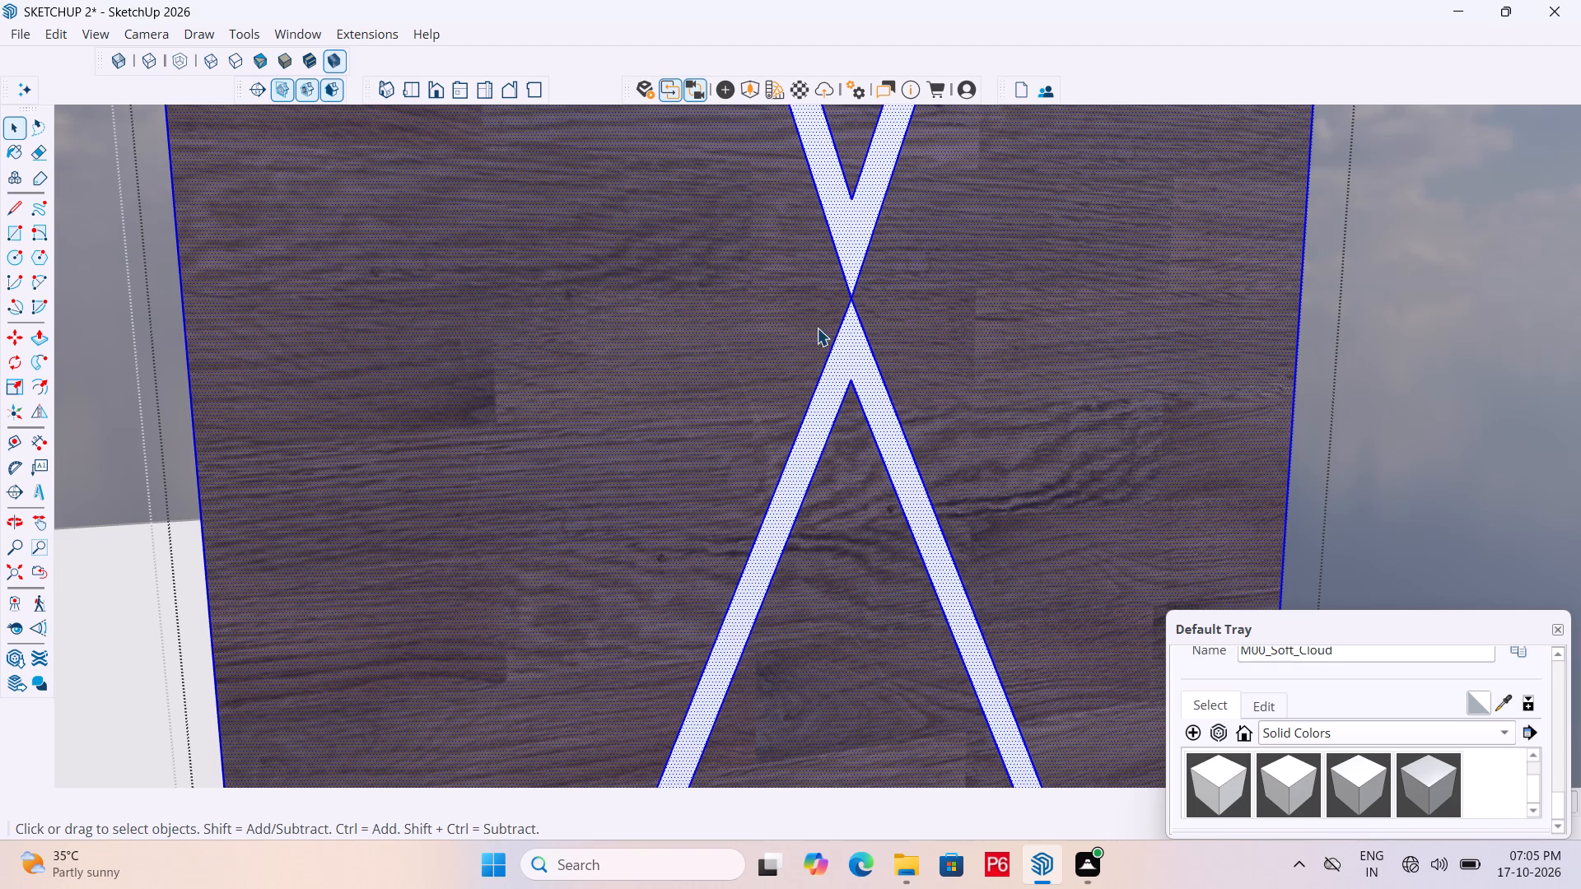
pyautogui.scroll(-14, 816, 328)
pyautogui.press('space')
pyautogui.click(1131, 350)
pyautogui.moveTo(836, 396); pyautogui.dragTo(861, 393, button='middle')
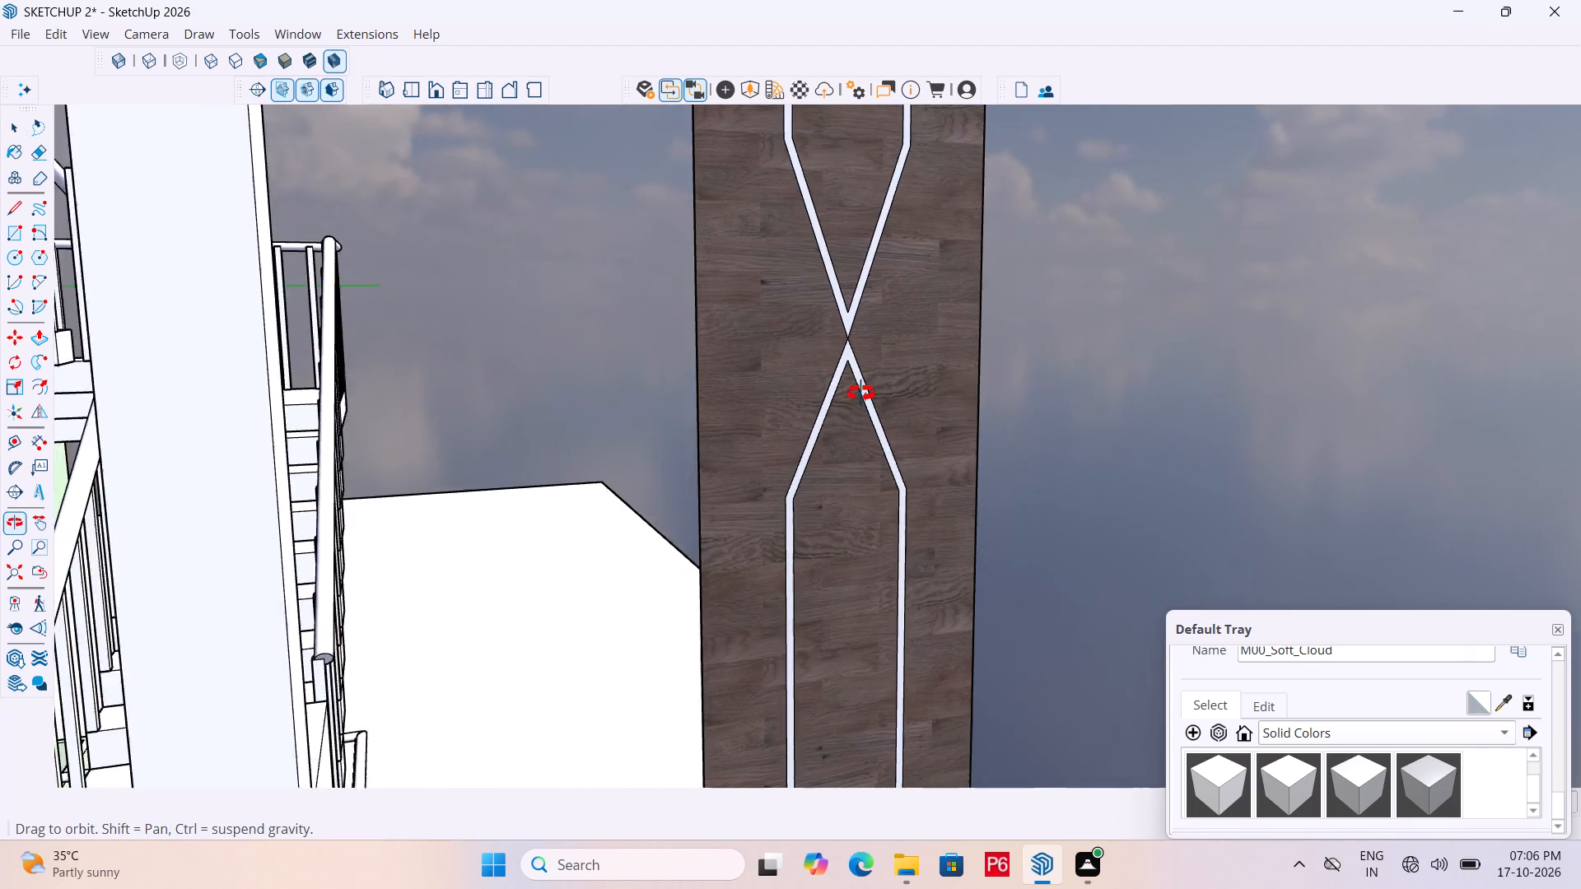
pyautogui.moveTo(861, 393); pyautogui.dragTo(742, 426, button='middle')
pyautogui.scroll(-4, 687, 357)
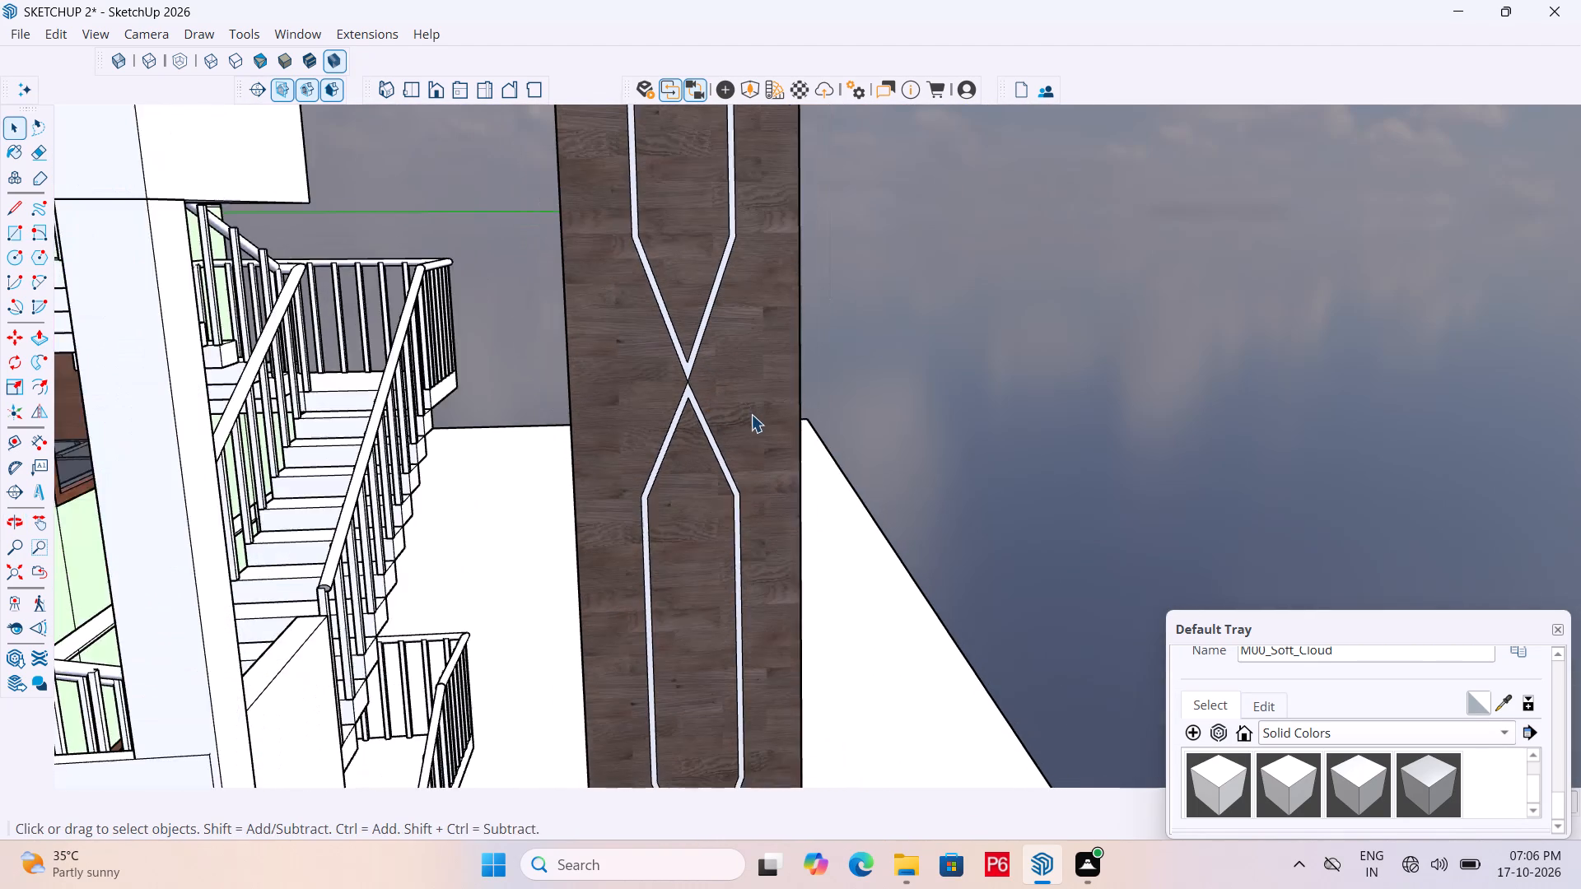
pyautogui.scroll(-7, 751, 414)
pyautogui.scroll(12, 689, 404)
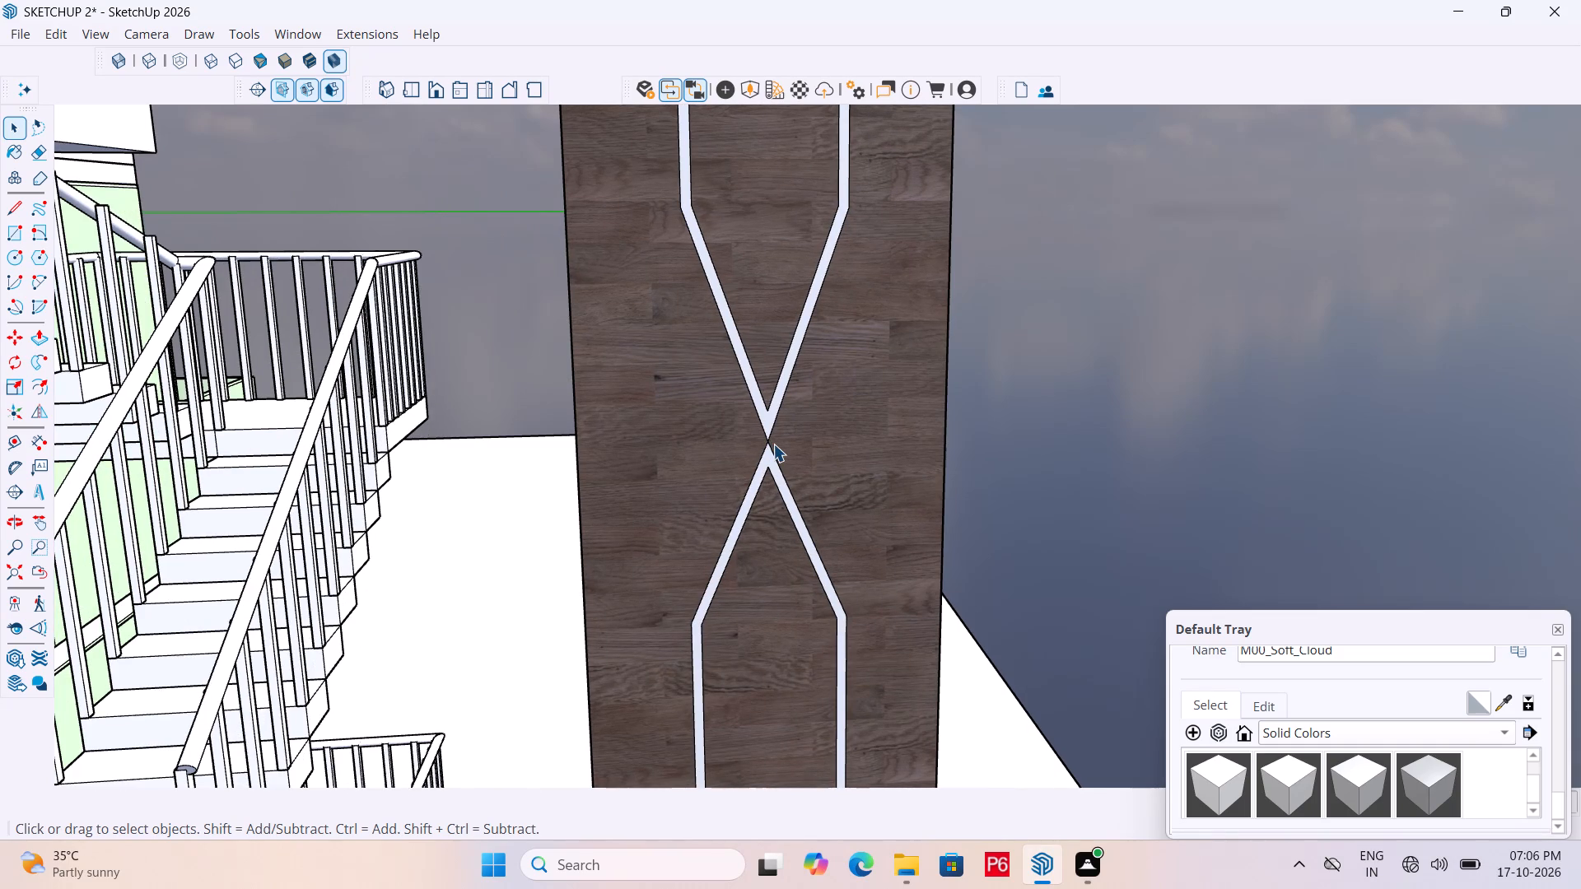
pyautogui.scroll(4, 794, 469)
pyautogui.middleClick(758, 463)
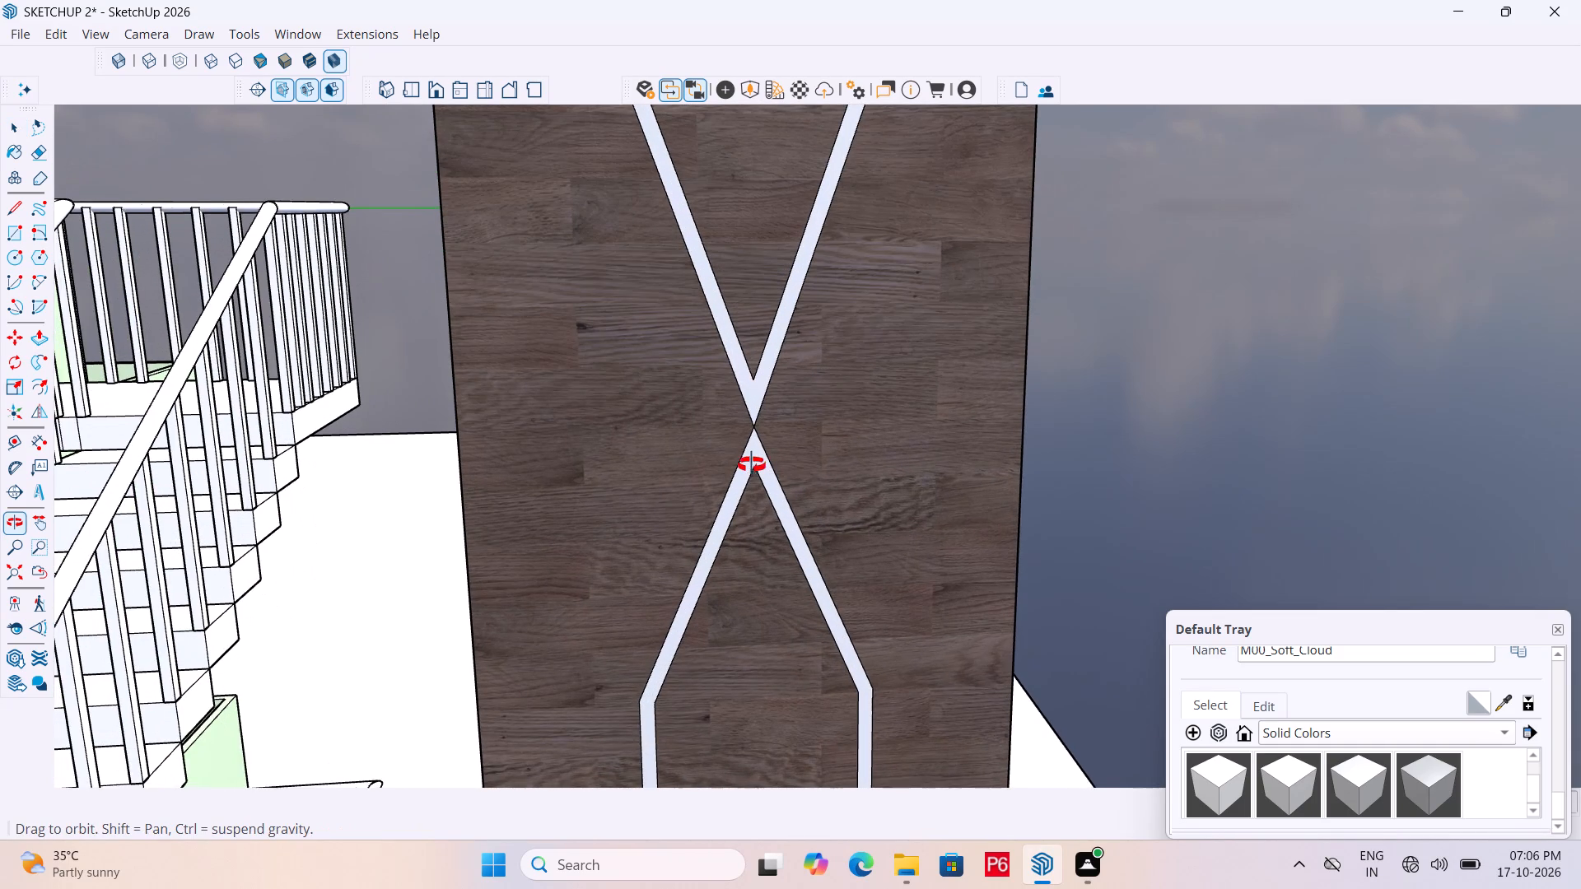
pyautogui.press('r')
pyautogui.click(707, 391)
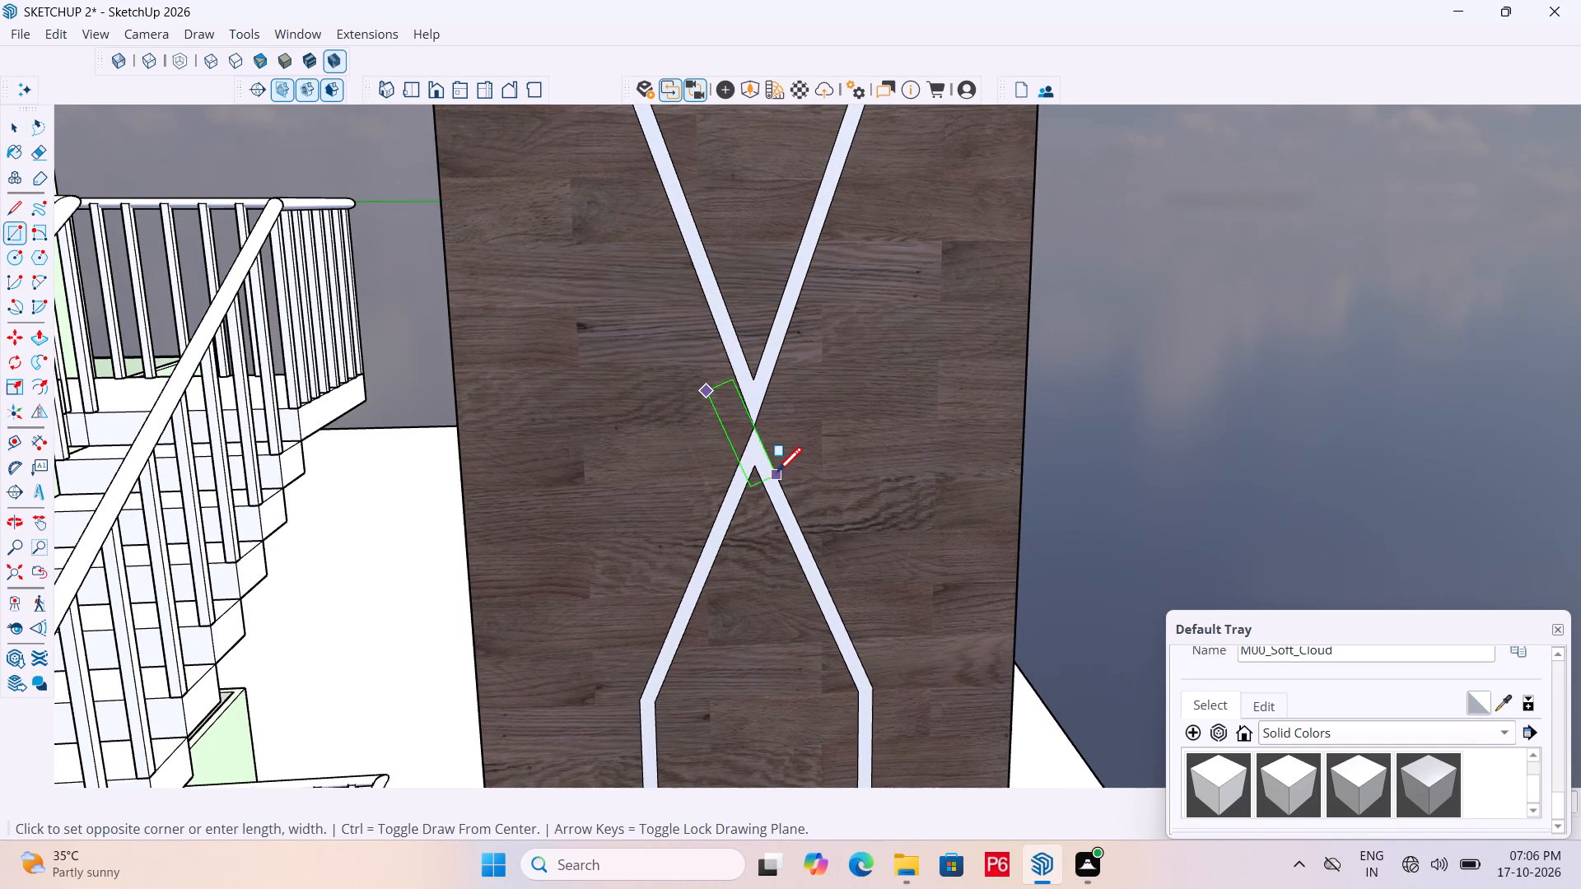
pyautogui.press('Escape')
# Open the wood panel group and draw a small upright rectangle on its face beside the crossing of the pointed strips.
pyautogui.scroll(-4, 671, 404)
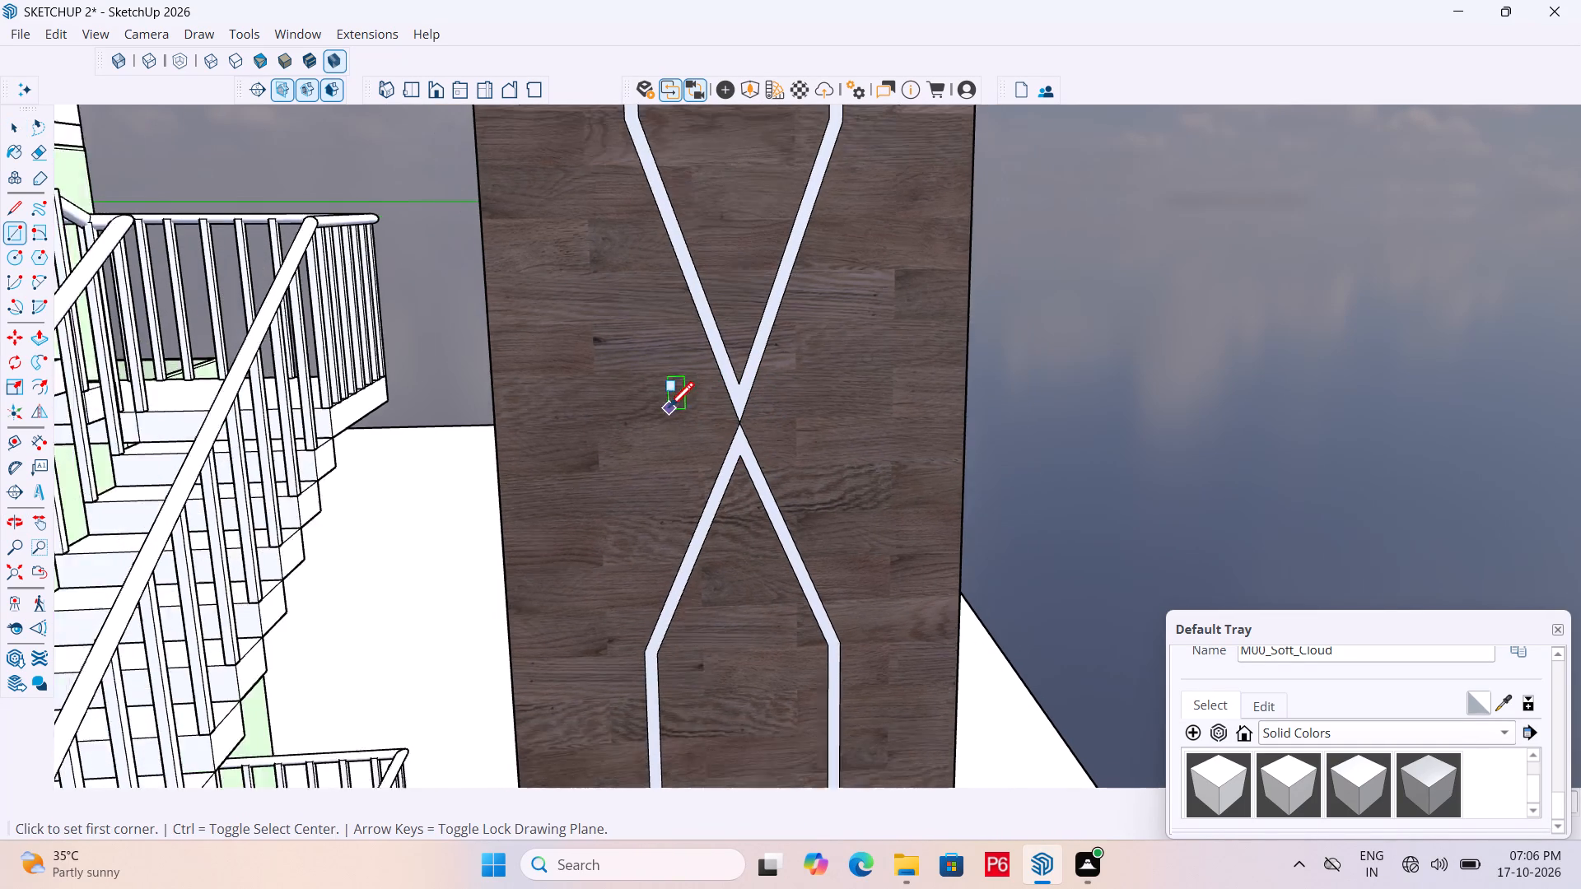
pyautogui.scroll(-2, 669, 410)
pyautogui.press('space')
pyautogui.doubleClick(785, 404)
pyautogui.doubleClick(777, 402)
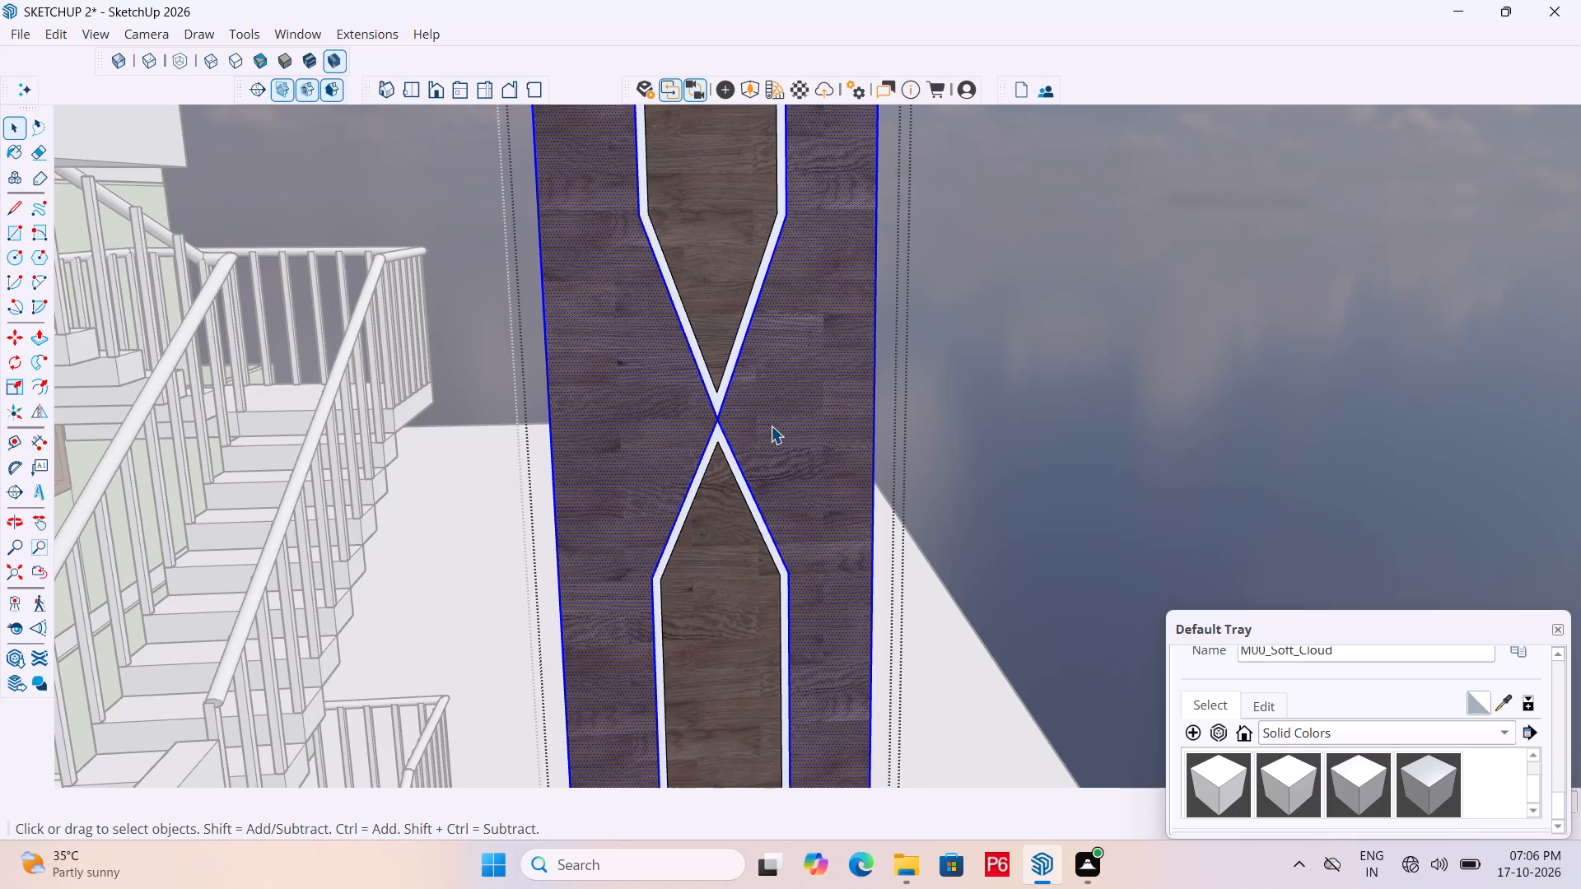
pyautogui.moveTo(771, 426); pyautogui.dragTo(759, 411, button='middle')
pyautogui.press('r')
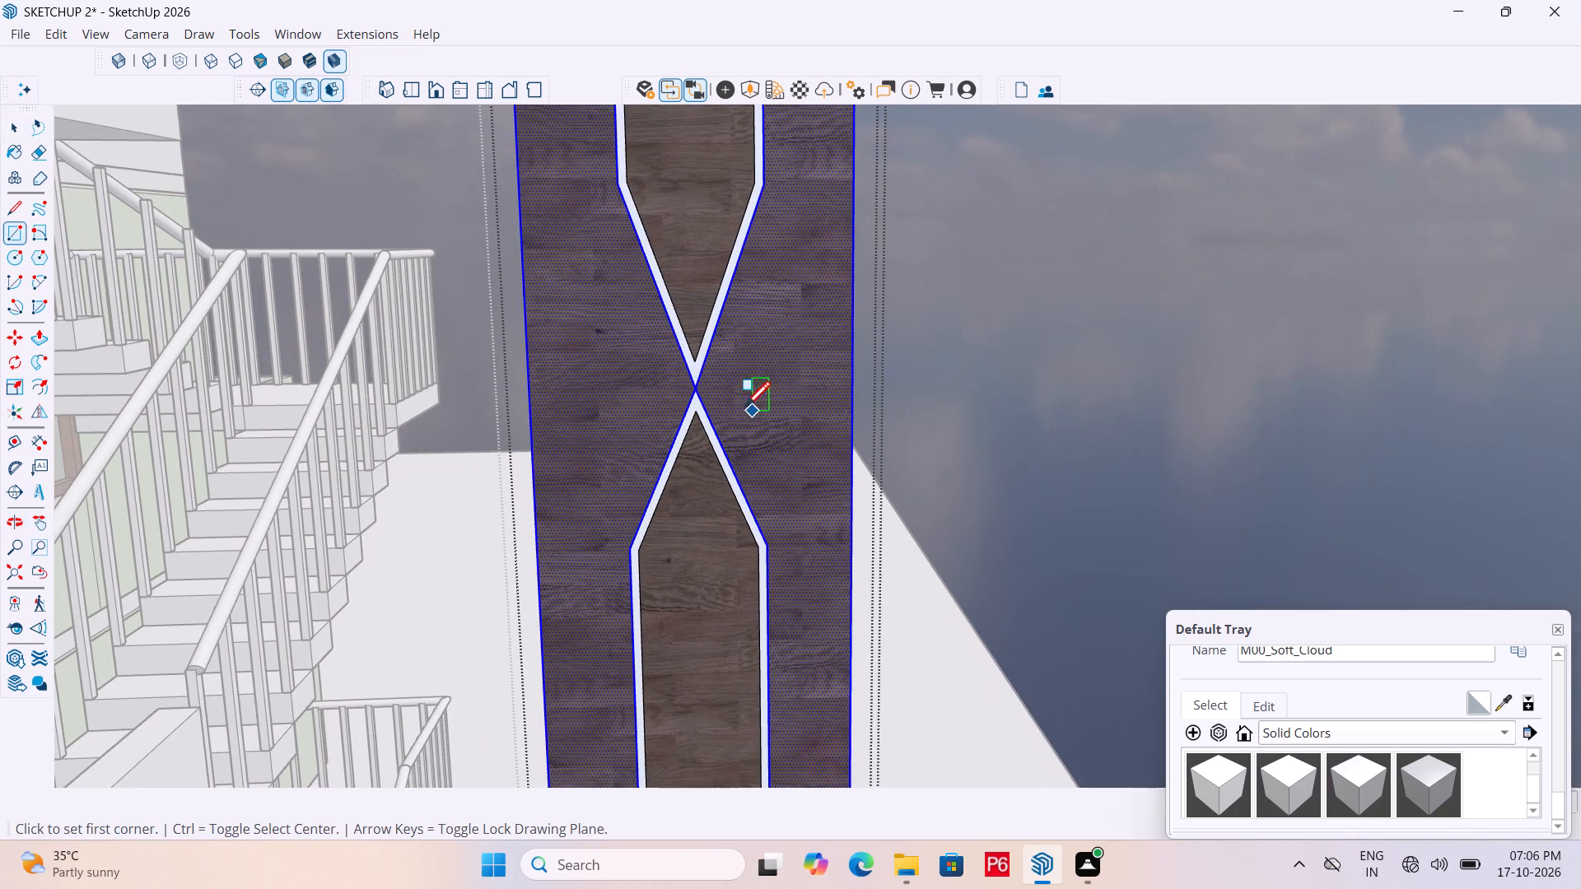
pyautogui.click(668, 367)
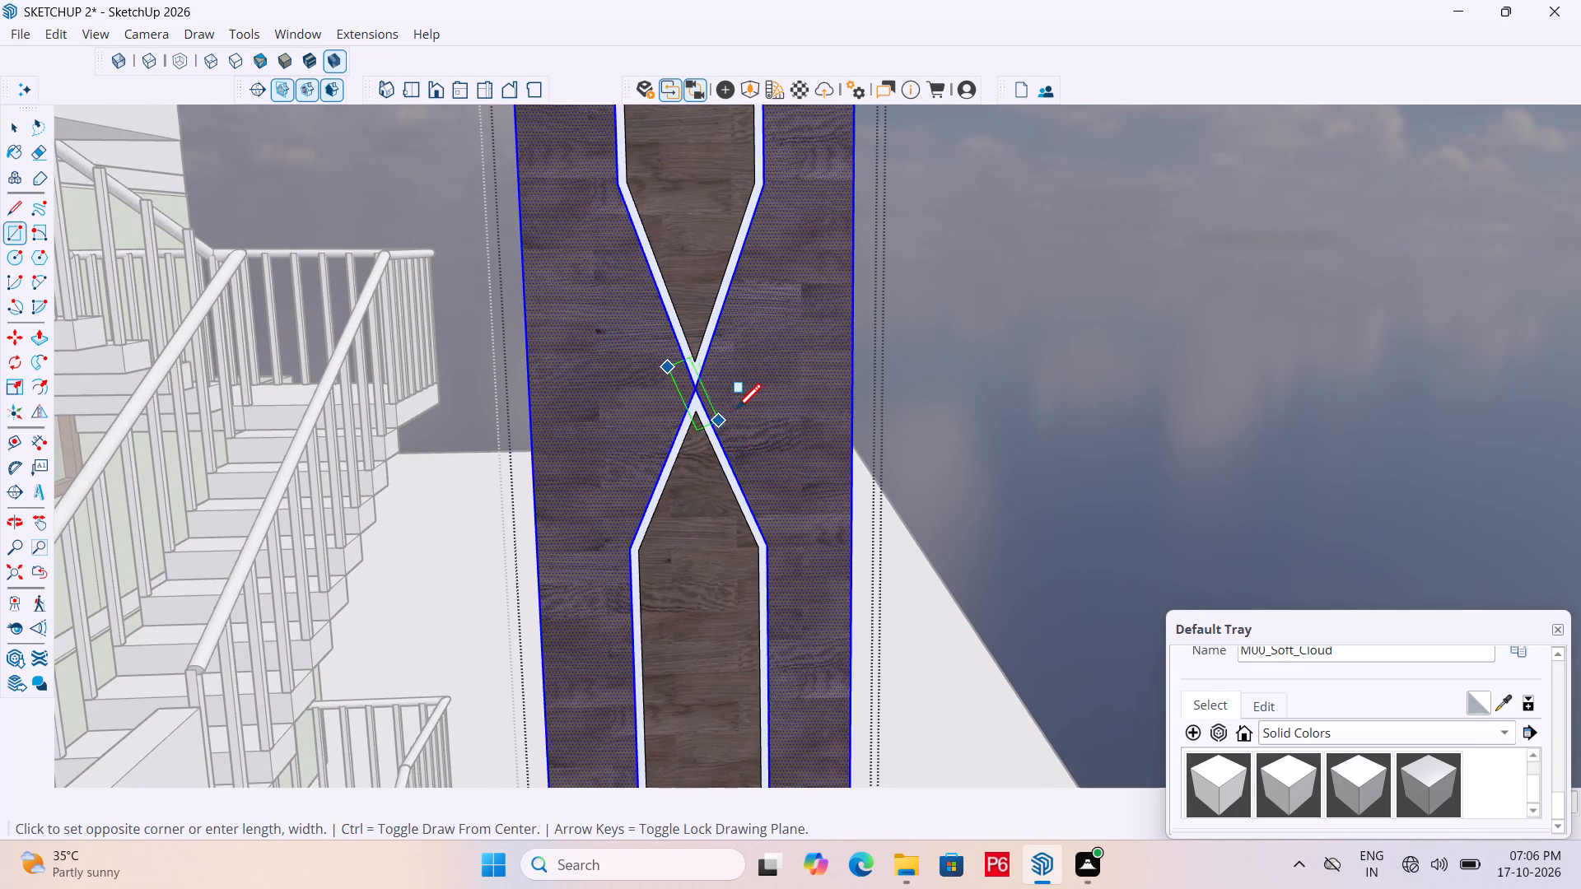
pyautogui.press('Escape')
pyautogui.moveTo(774, 363); pyautogui.dragTo(781, 361)
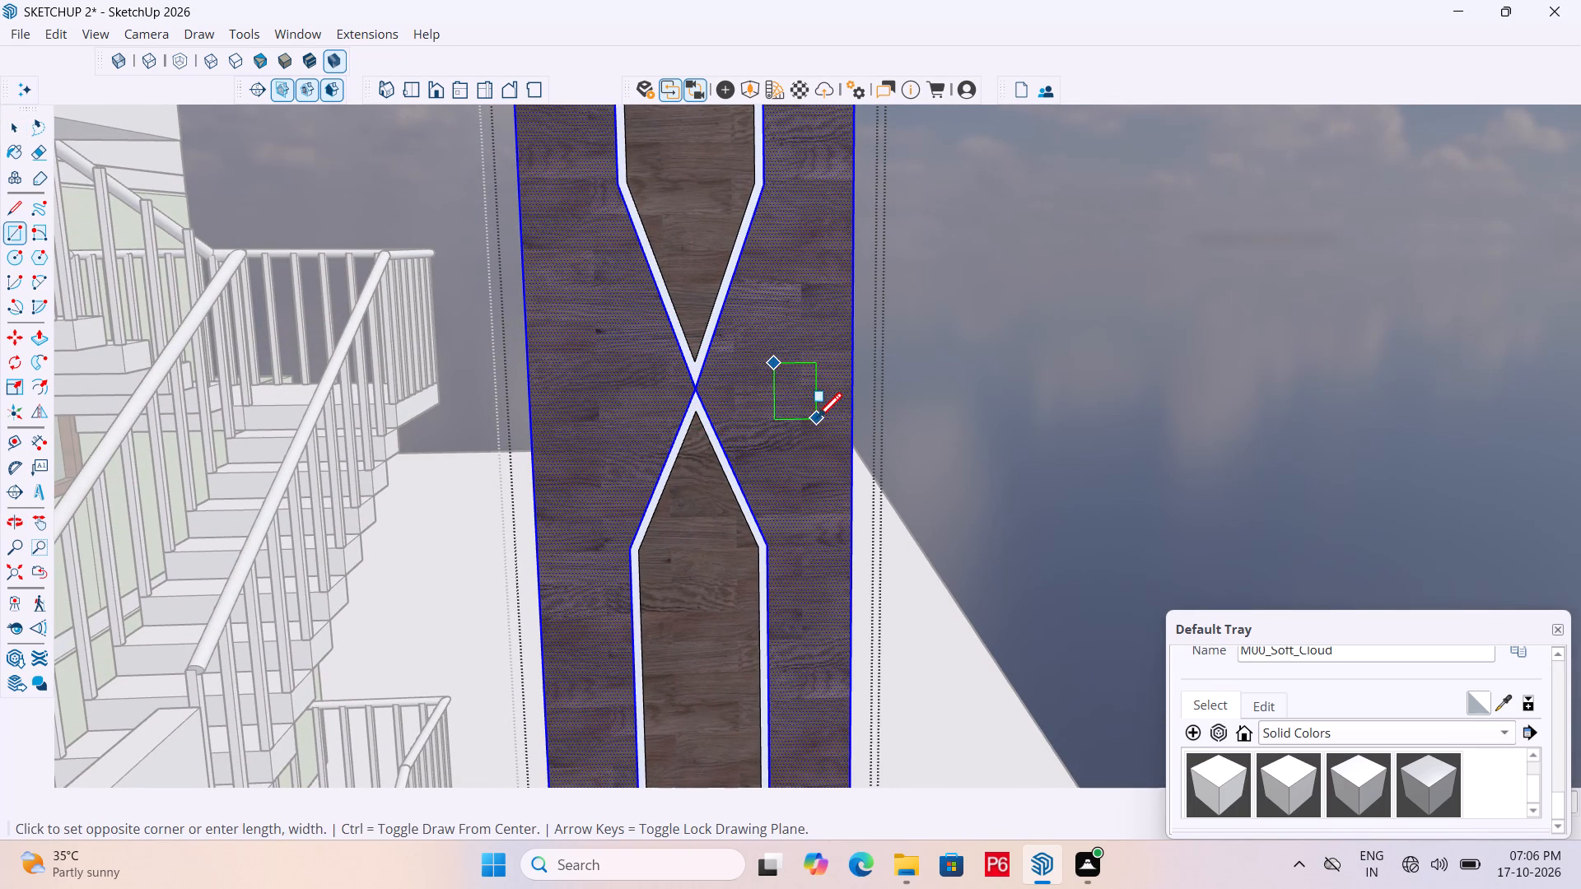
pyautogui.click(828, 431)
# Make the small rectangle's face and edges a group of its own, and close the panel group.
pyautogui.press('space')
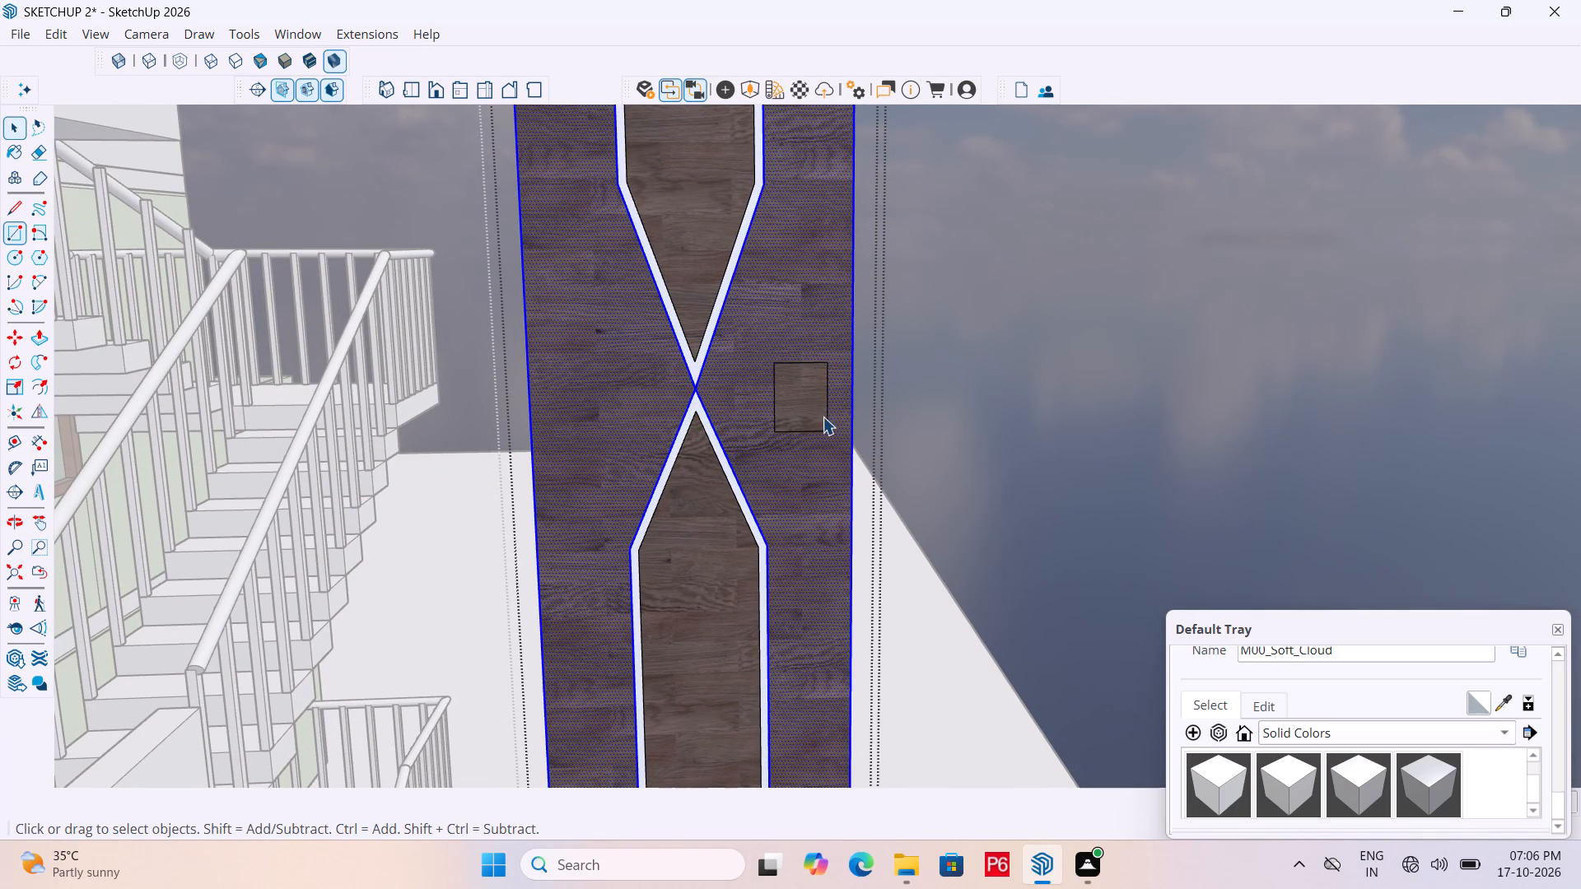
pyautogui.doubleClick(800, 398)
pyautogui.rightClick(800, 398)
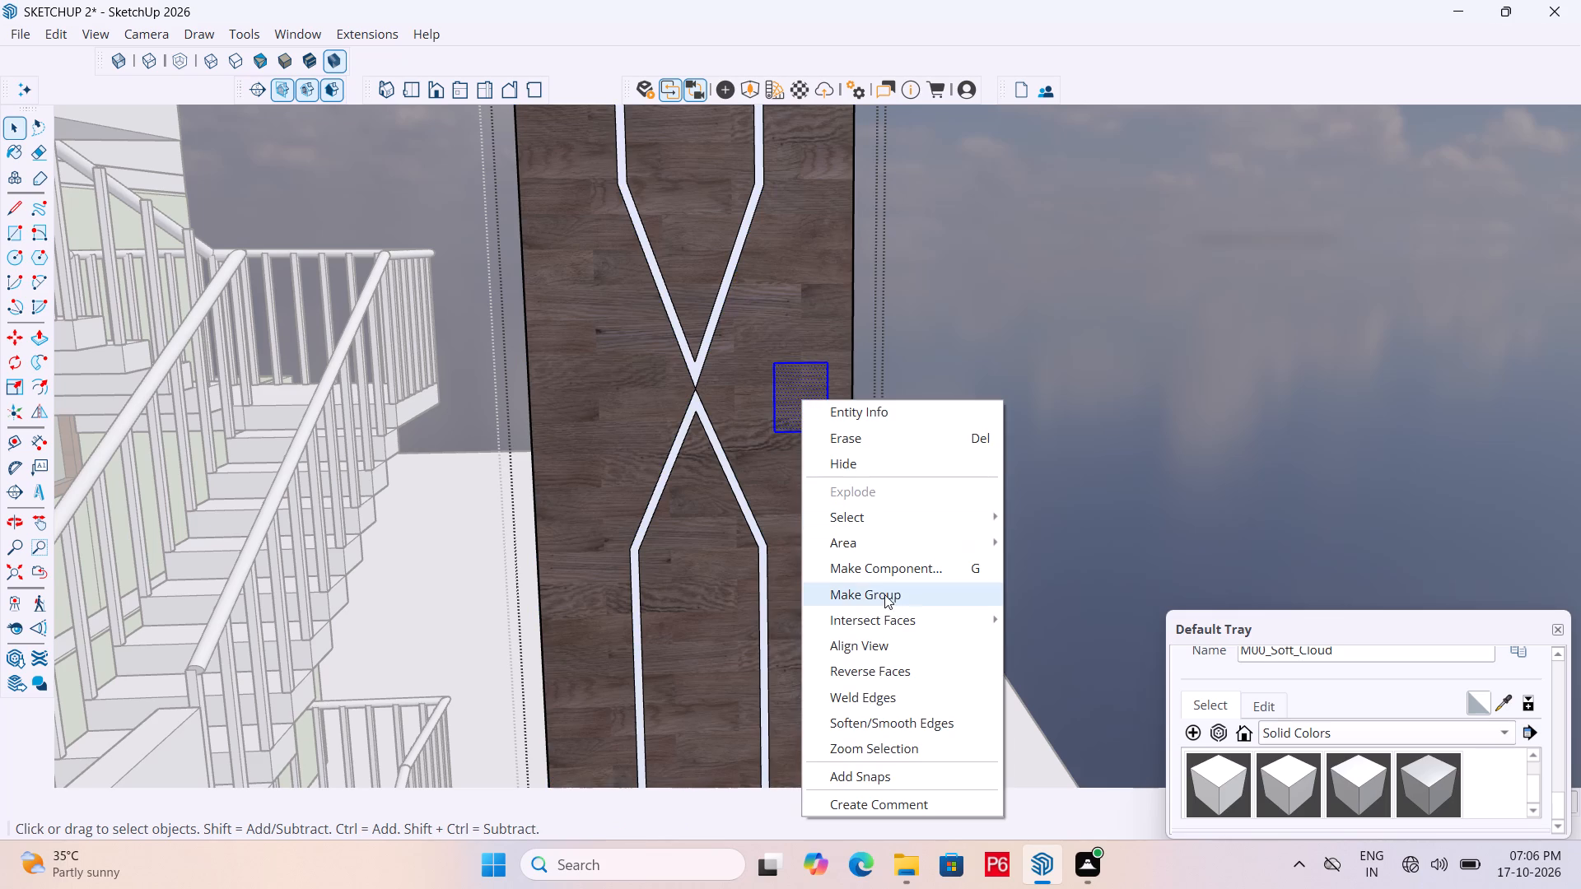
pyautogui.click(890, 591)
pyautogui.press('space')
pyautogui.click(1178, 342)
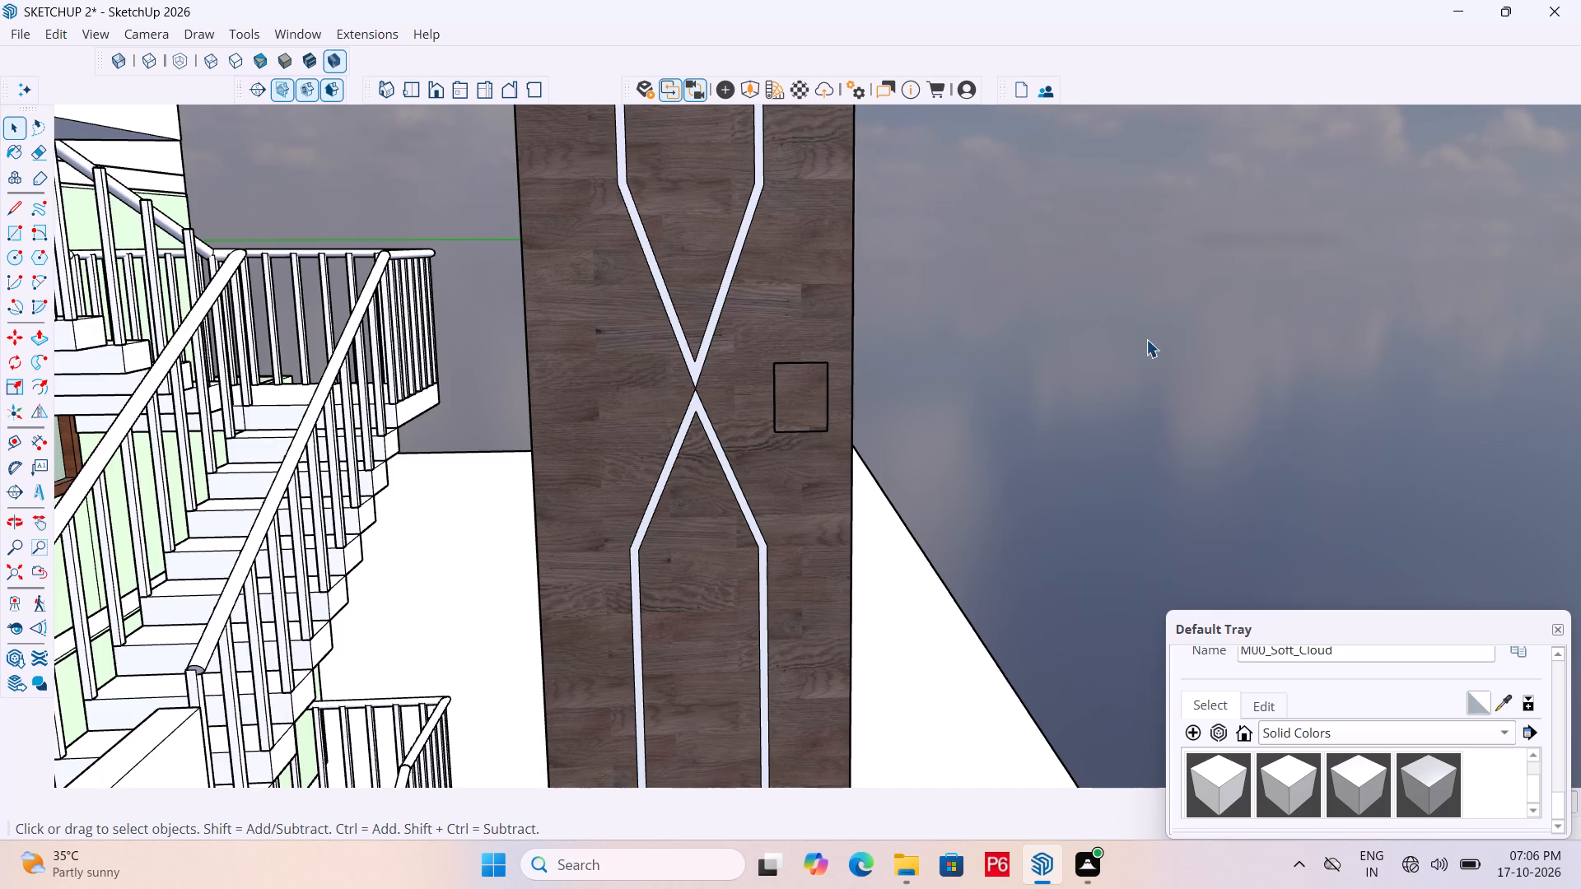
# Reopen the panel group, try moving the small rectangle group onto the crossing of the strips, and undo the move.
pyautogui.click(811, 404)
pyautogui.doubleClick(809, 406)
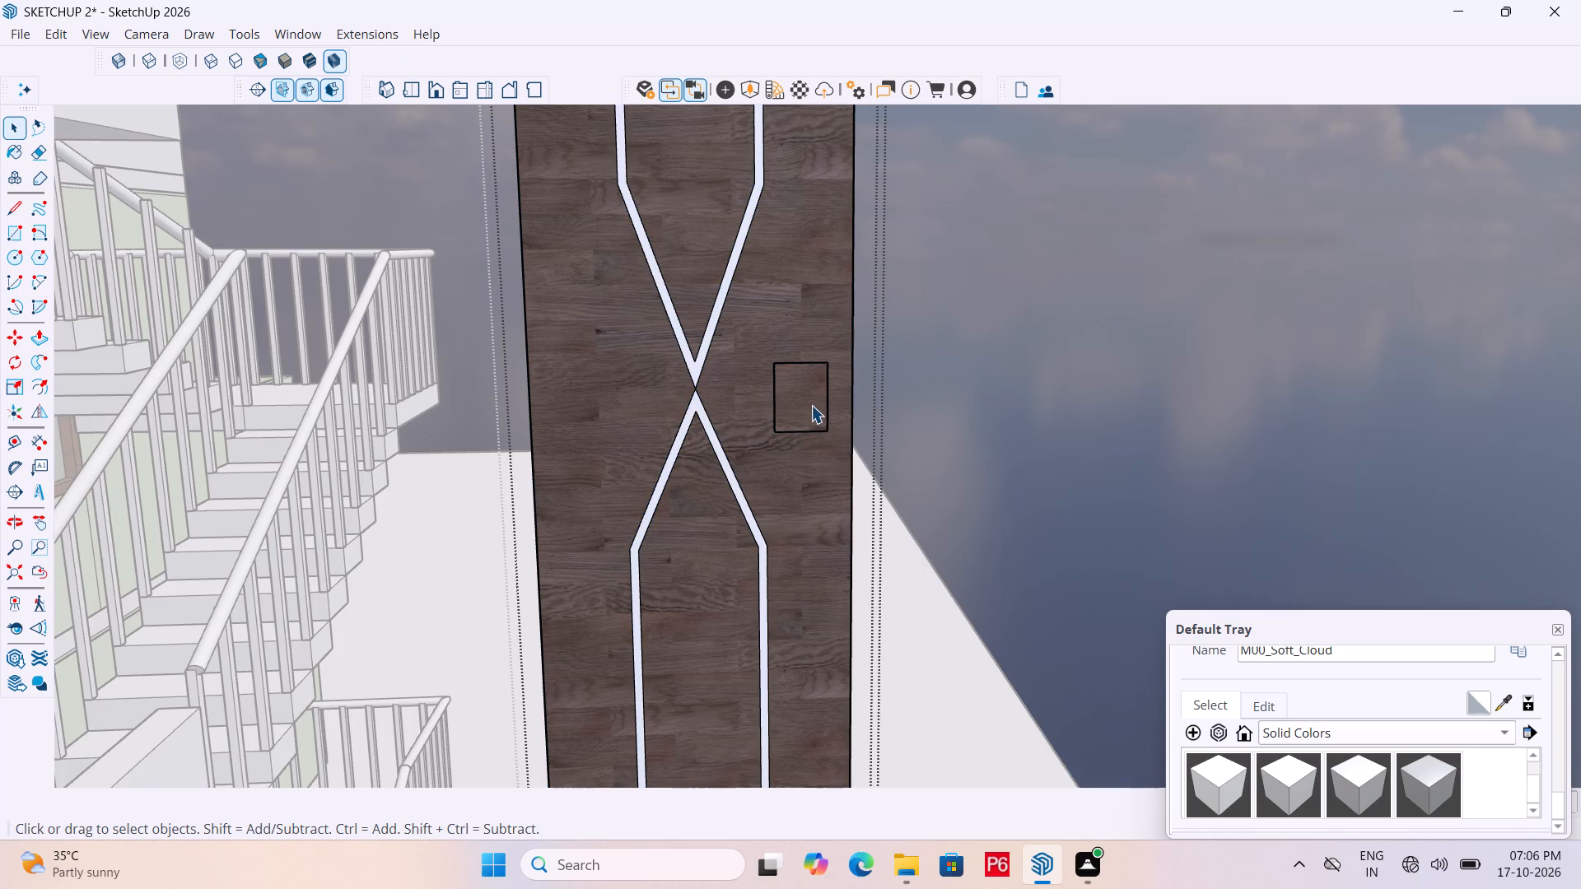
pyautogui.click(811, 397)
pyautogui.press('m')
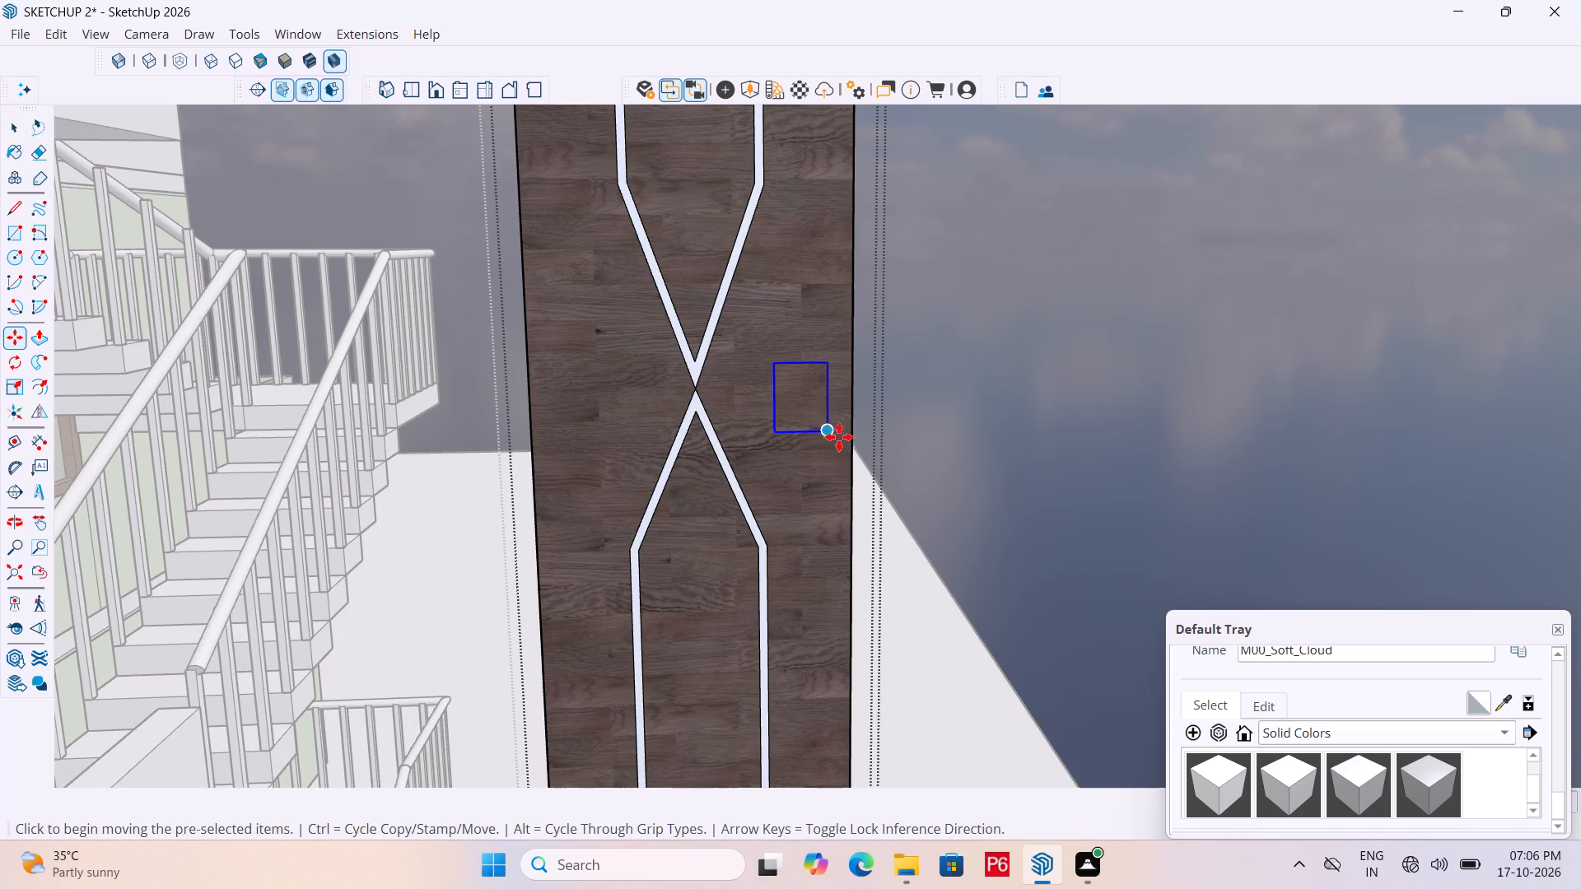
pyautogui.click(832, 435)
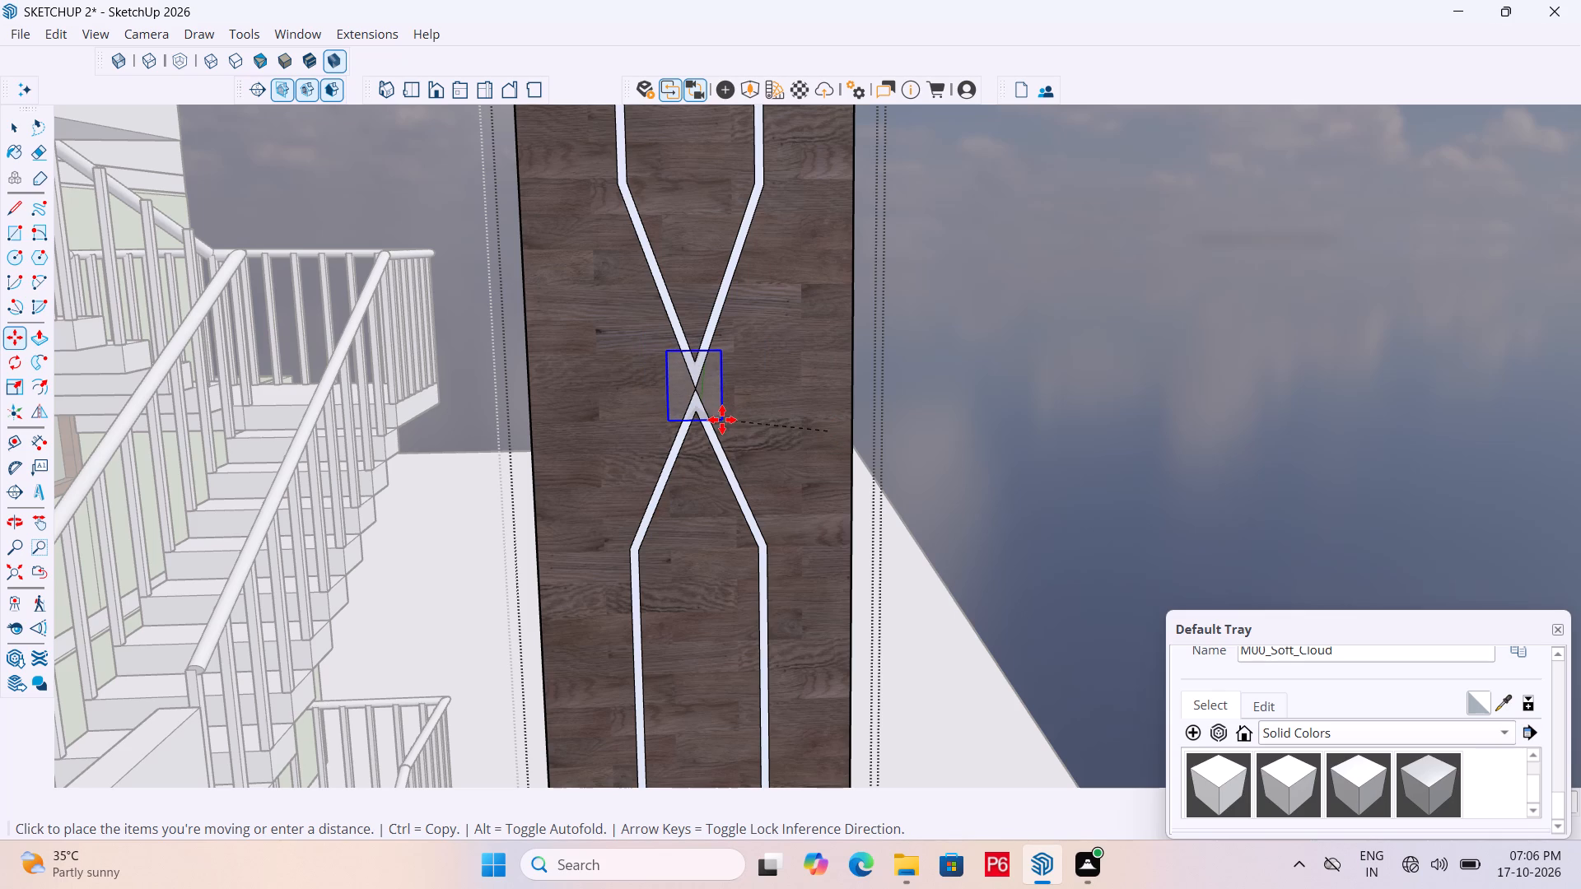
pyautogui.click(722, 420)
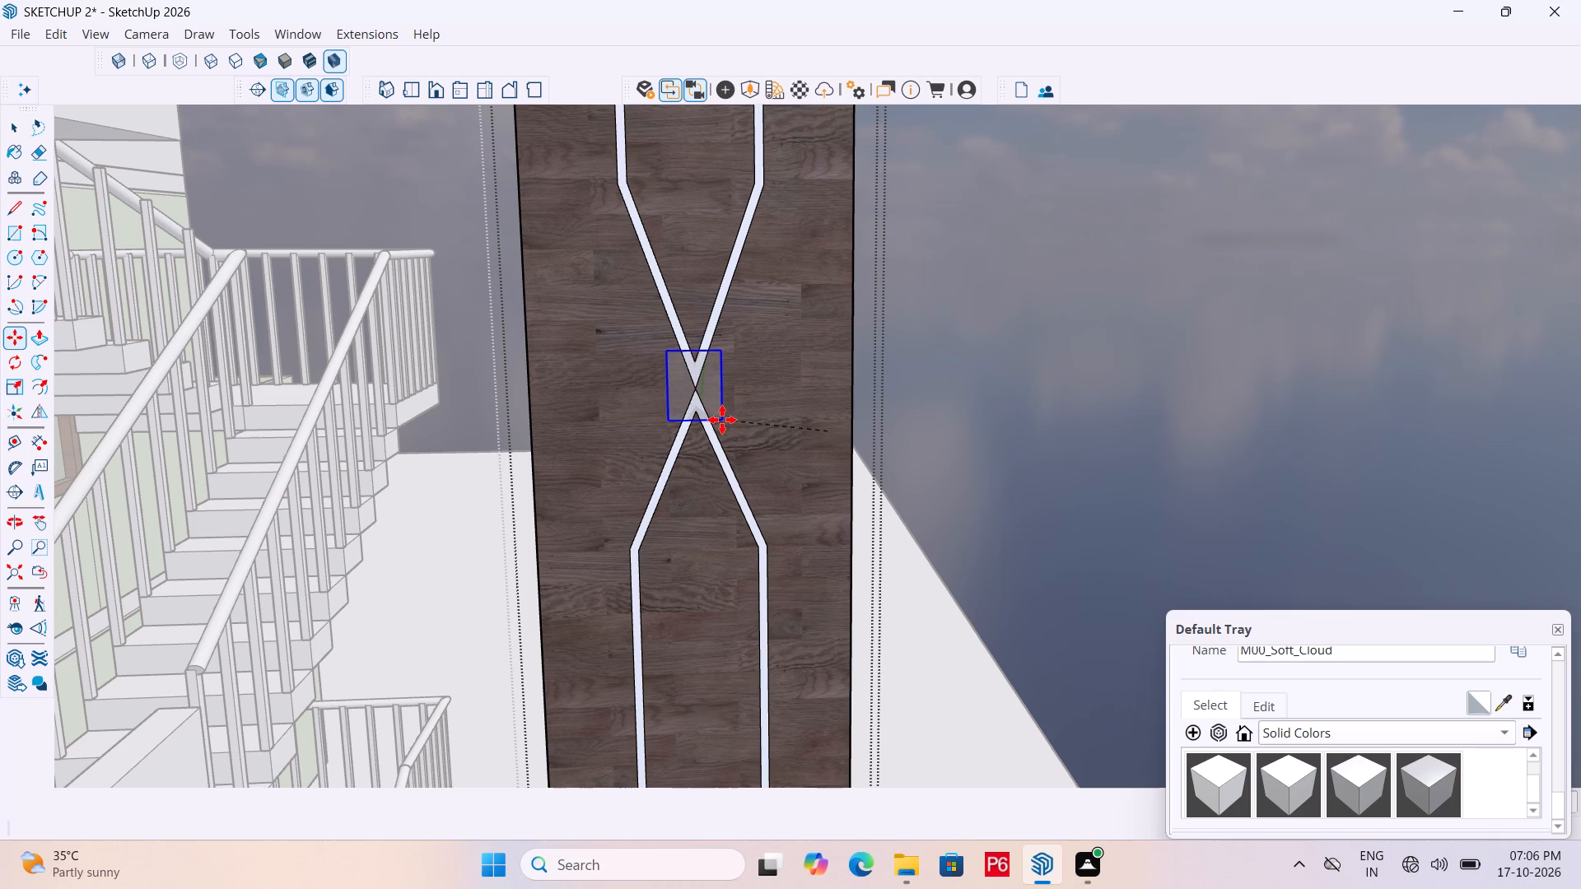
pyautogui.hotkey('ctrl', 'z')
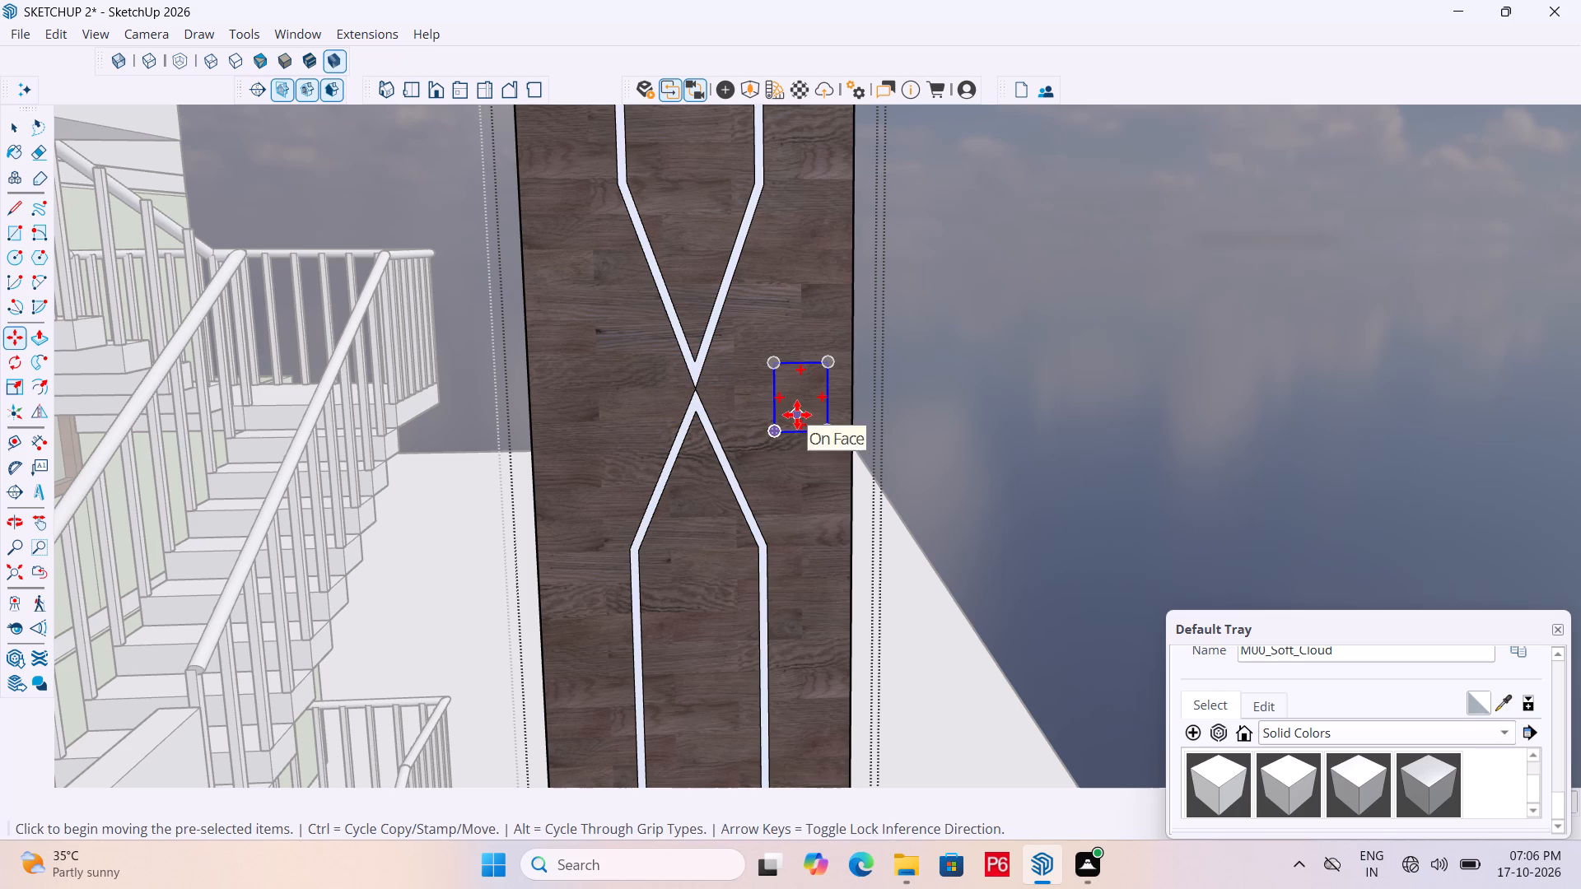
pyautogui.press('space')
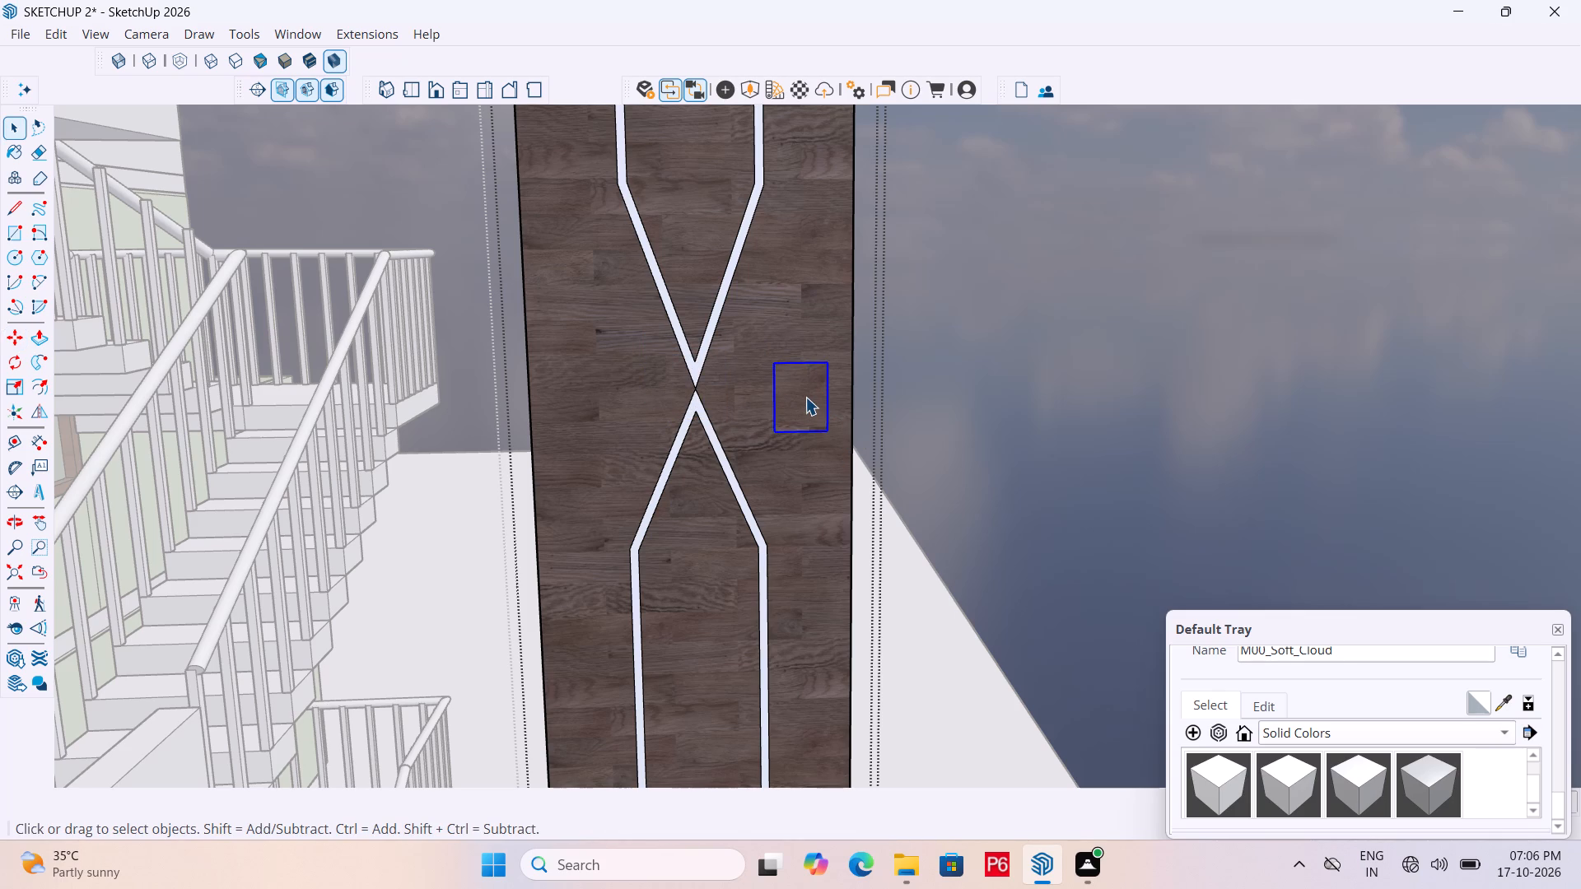
# Paint the small rectangle with M09_Shadow_Night, opening its group to colour the face itself, and close that group.
pyautogui.scroll(-4, 1388, 745)
pyautogui.click(1296, 777)
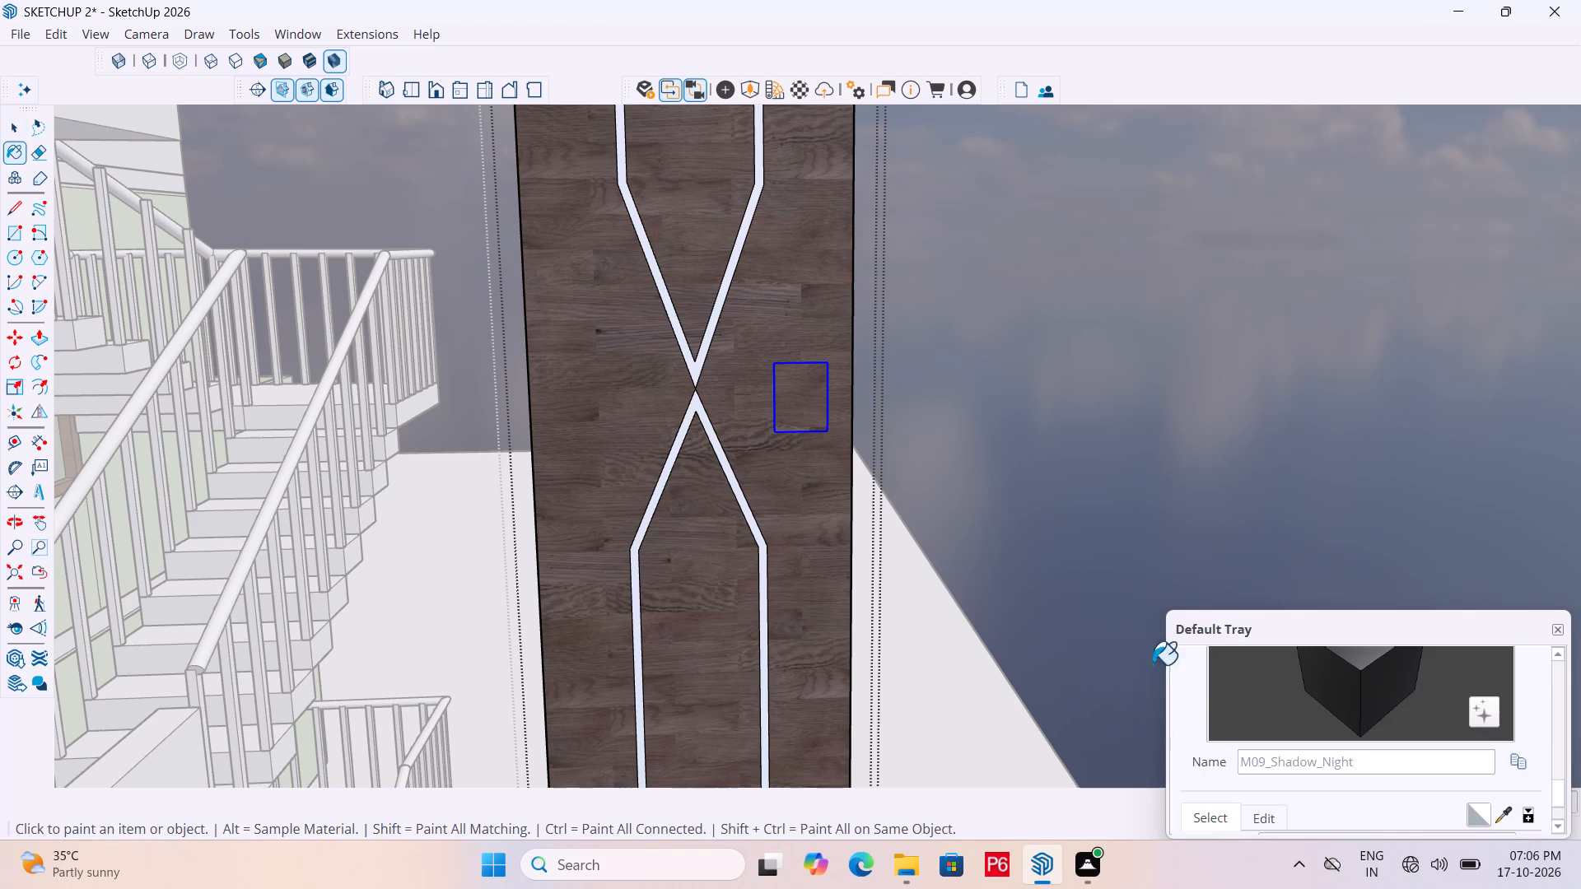
pyautogui.click(805, 396)
pyautogui.click(808, 393)
pyautogui.press('space')
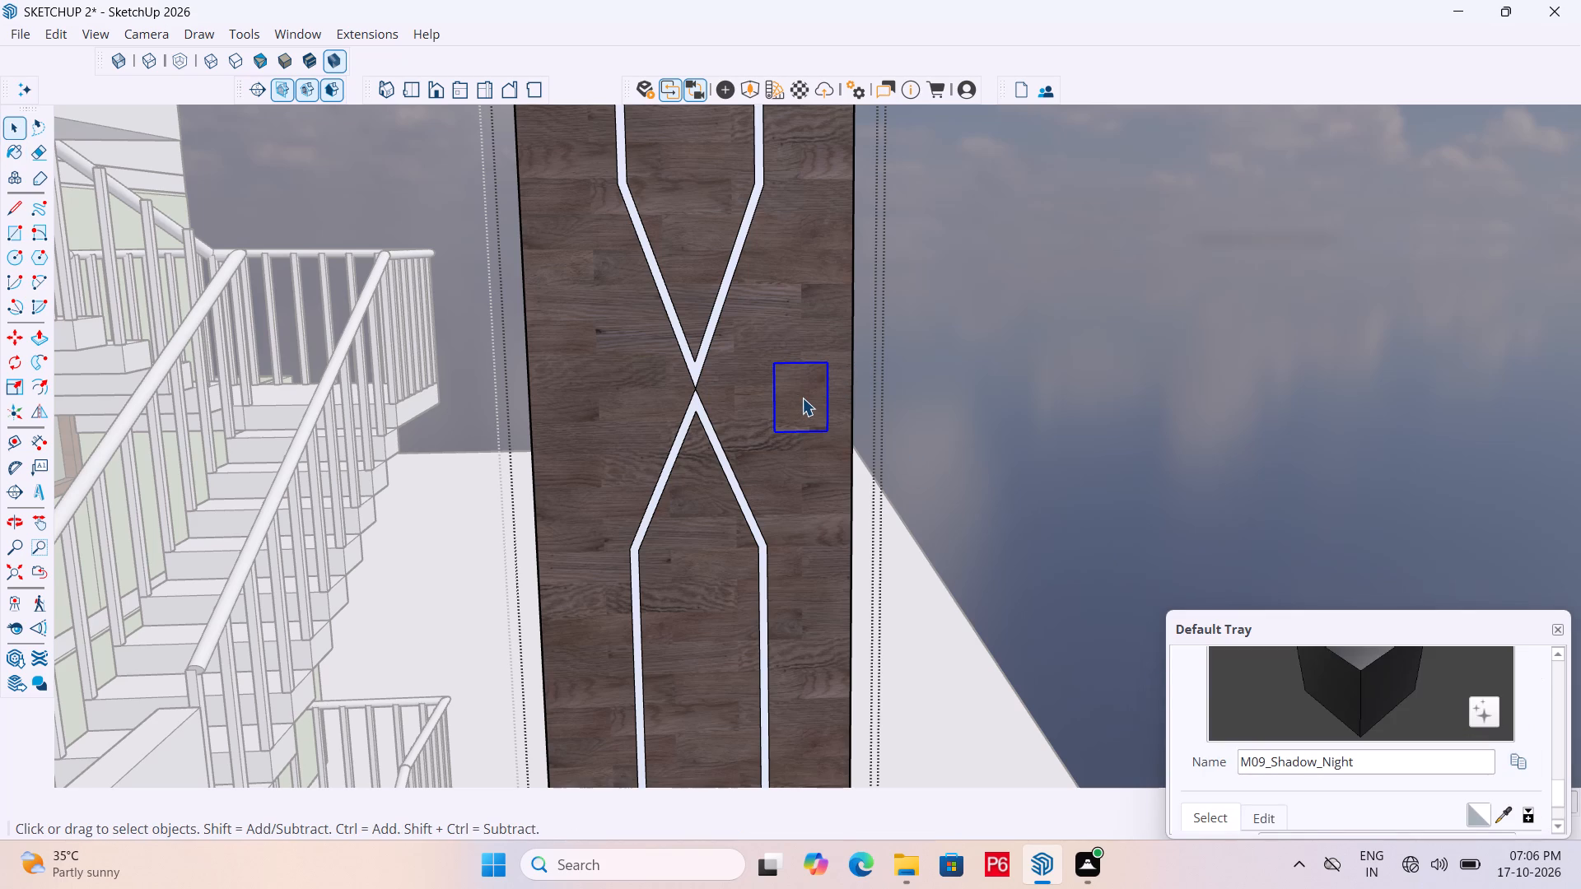
pyautogui.doubleClick(802, 398)
pyautogui.click(802, 398)
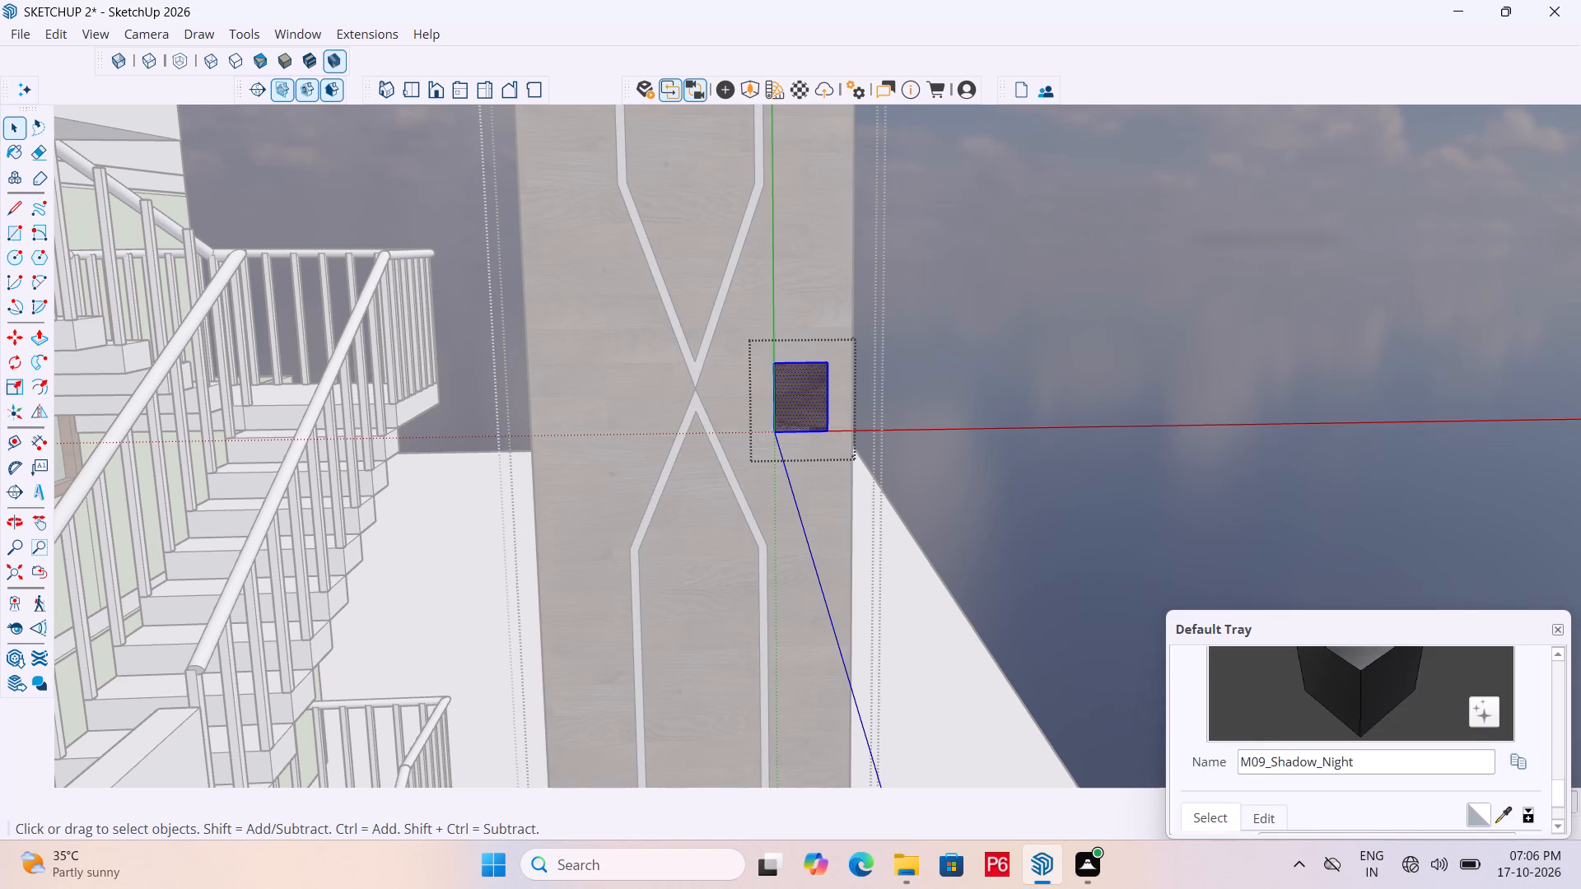
pyautogui.scroll(-6, 1345, 765)
pyautogui.click(1280, 776)
pyautogui.click(786, 398)
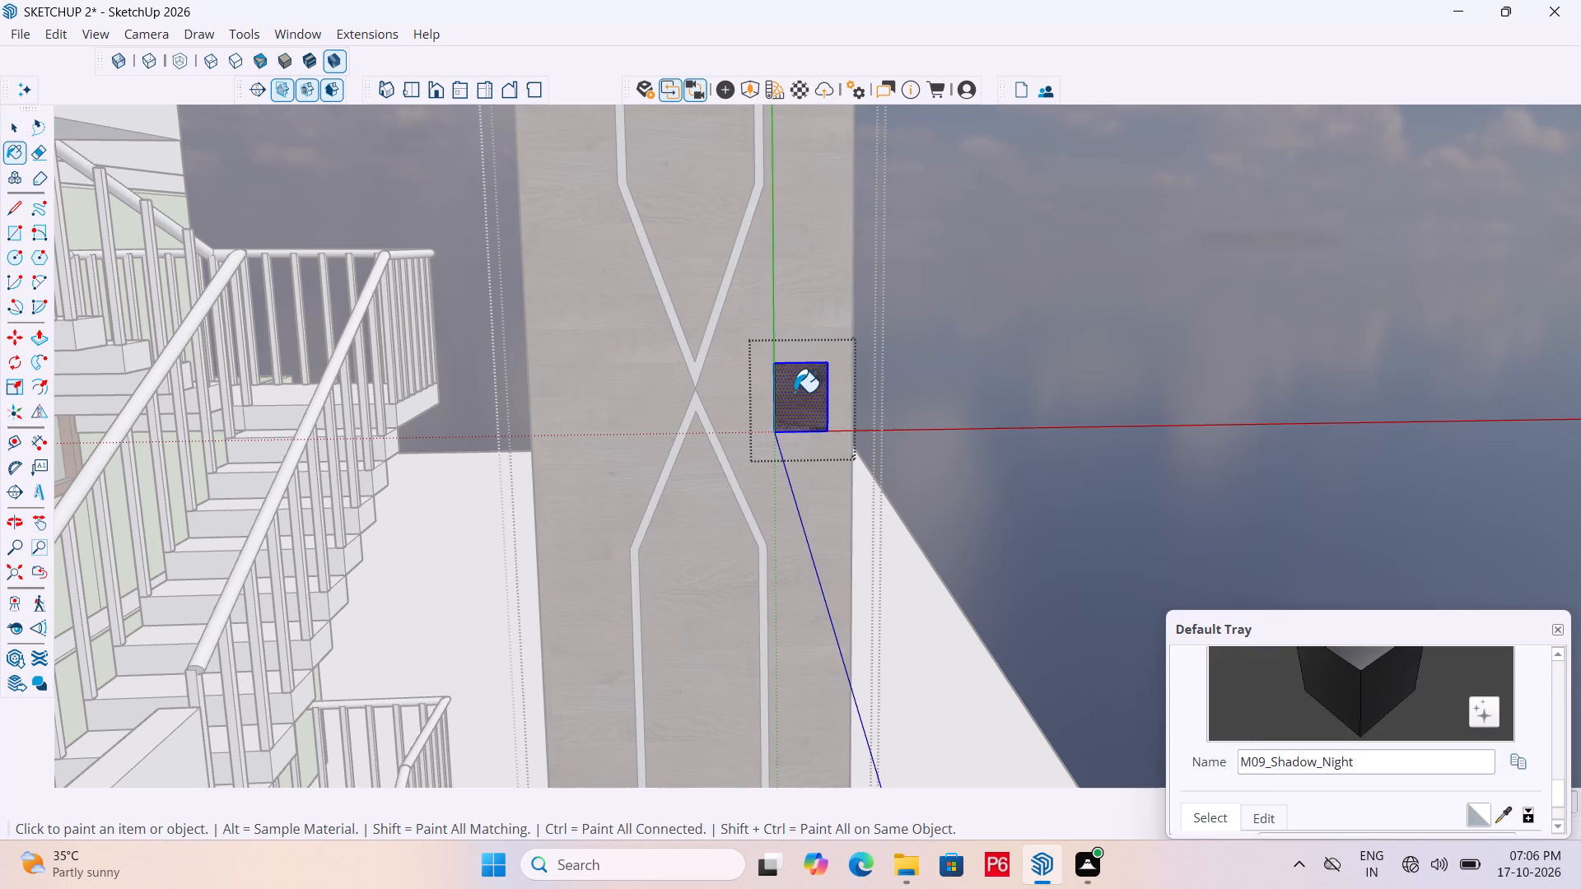
pyautogui.press('space')
pyautogui.click(1078, 328)
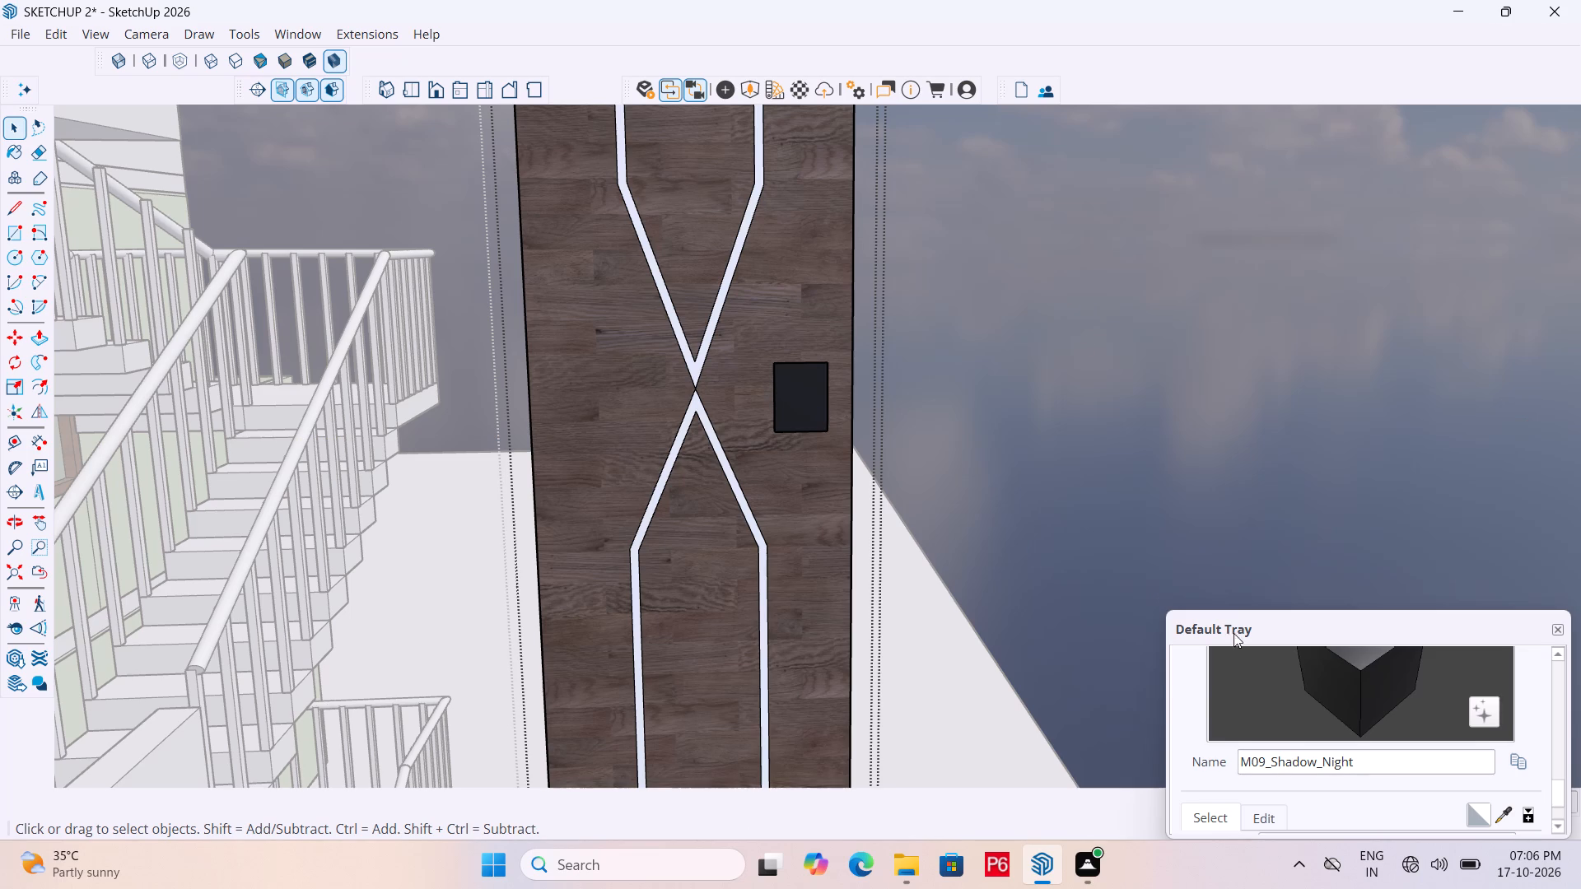
# Apply M08_Obsidian_Black to the small rectangle group, and close the panel group.
pyautogui.scroll(-6, 1349, 714)
pyautogui.click(1228, 766)
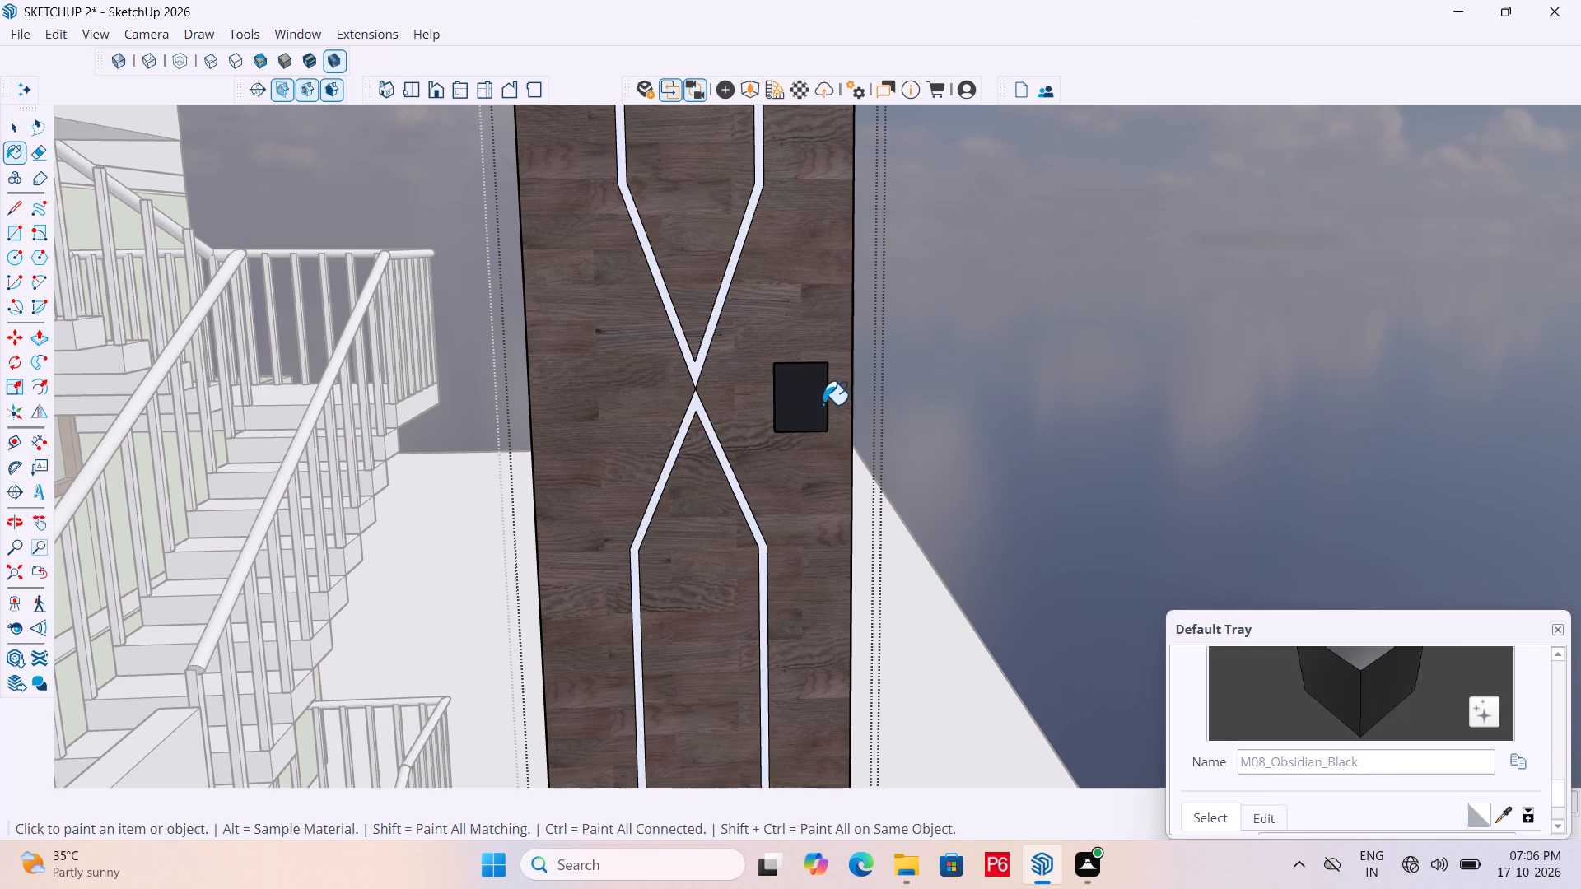
pyautogui.click(812, 404)
pyautogui.press('space')
pyautogui.click(996, 385)
# Open the dark rectangle's group inside the panel and Push/Pull its face outward into a box projecting from the panel.
pyautogui.scroll(3, 736, 390)
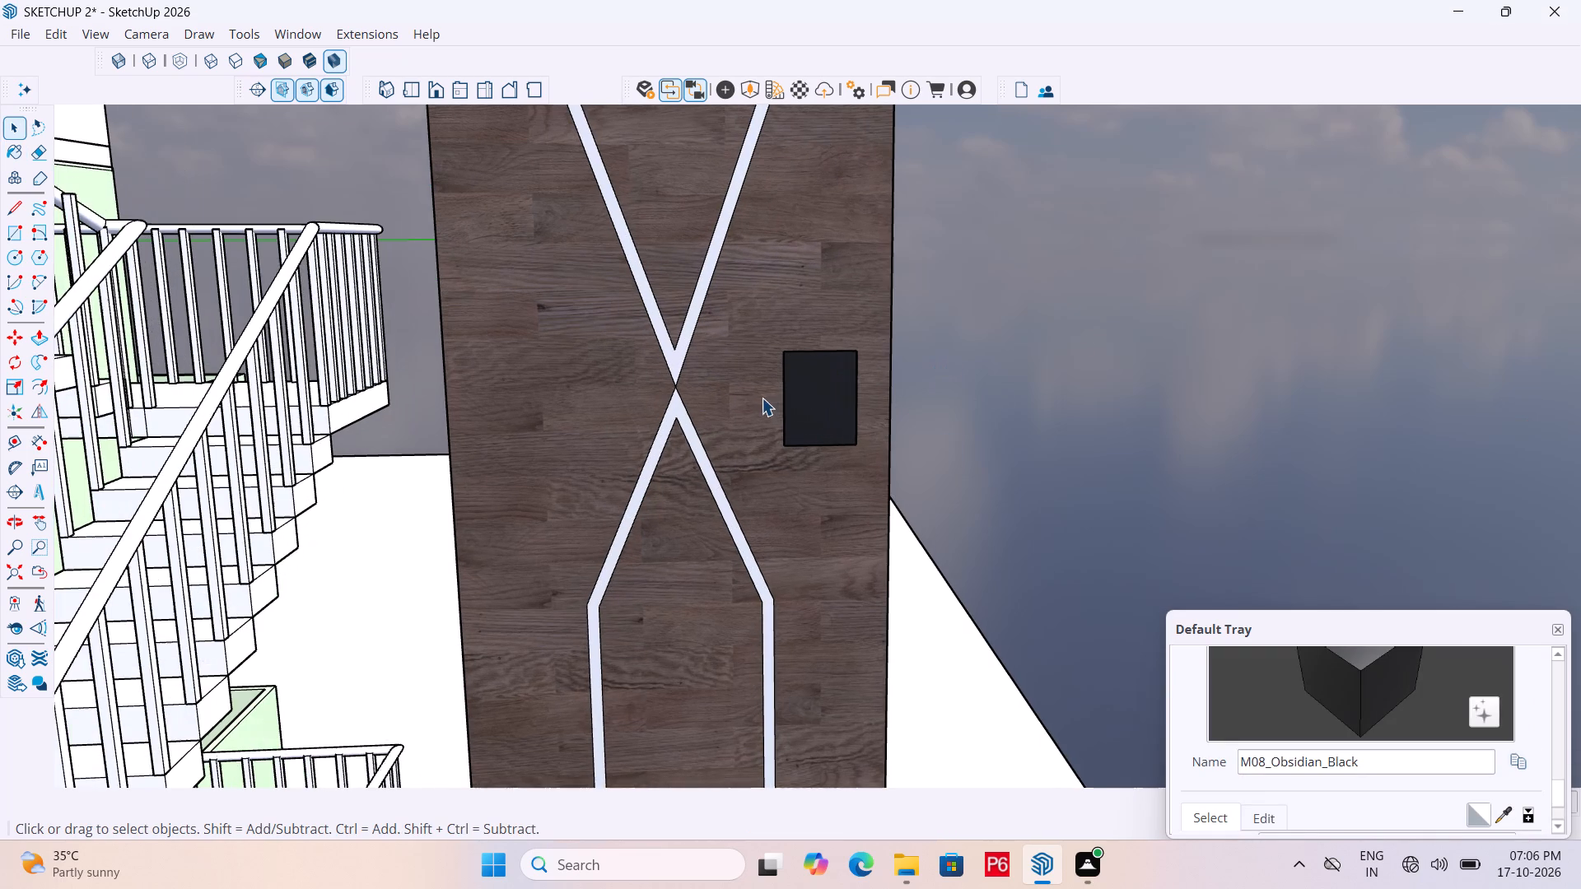
pyautogui.click(808, 396)
pyautogui.doubleClick(808, 396)
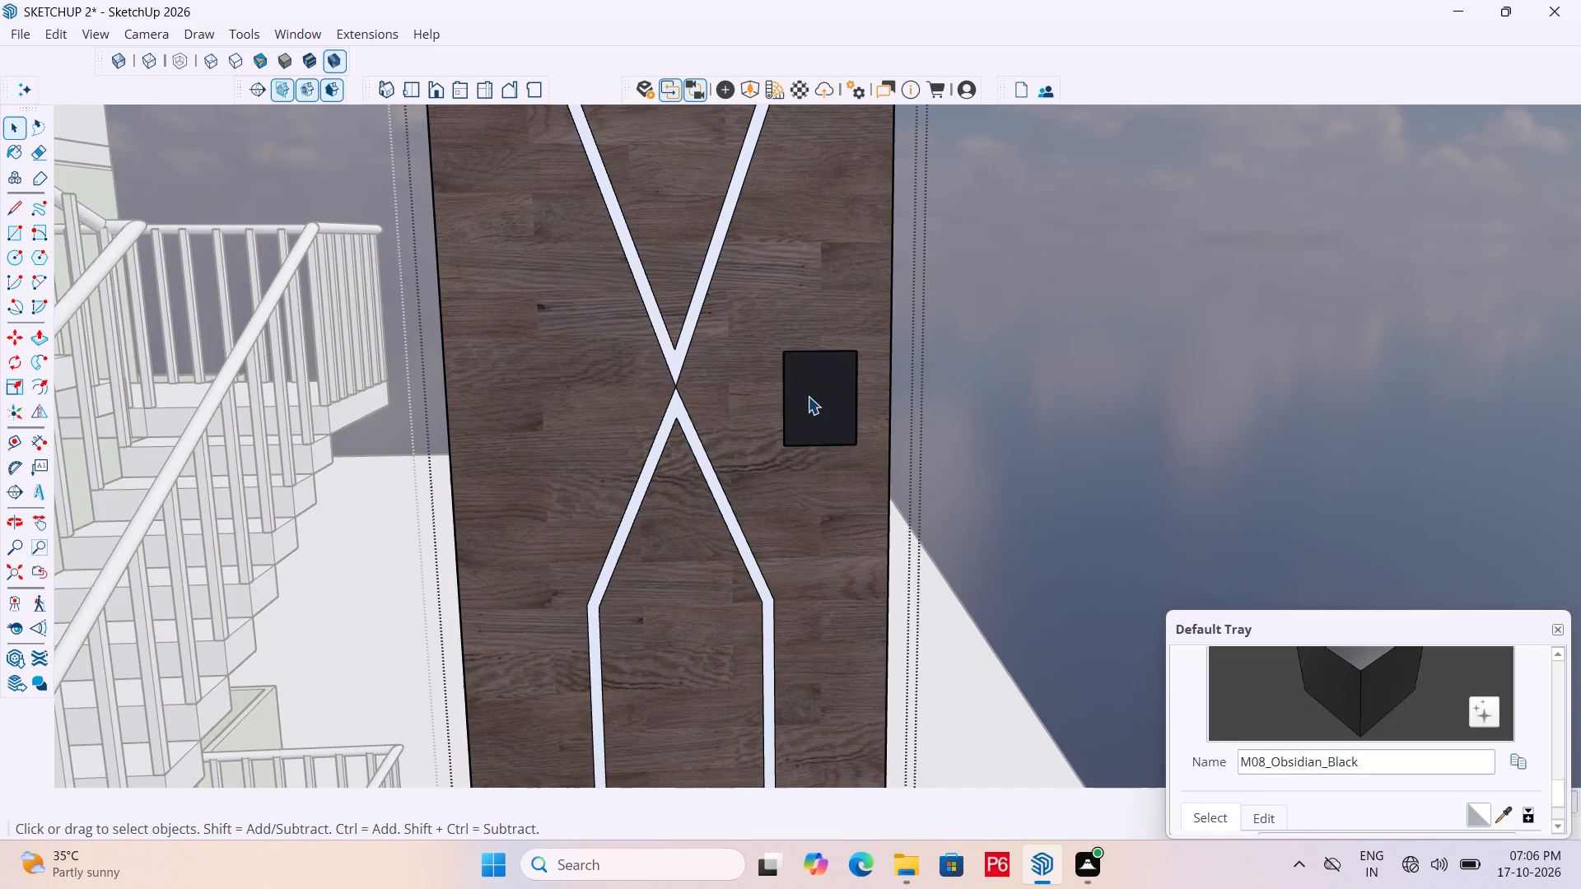
pyautogui.click(817, 392)
pyautogui.press('p')
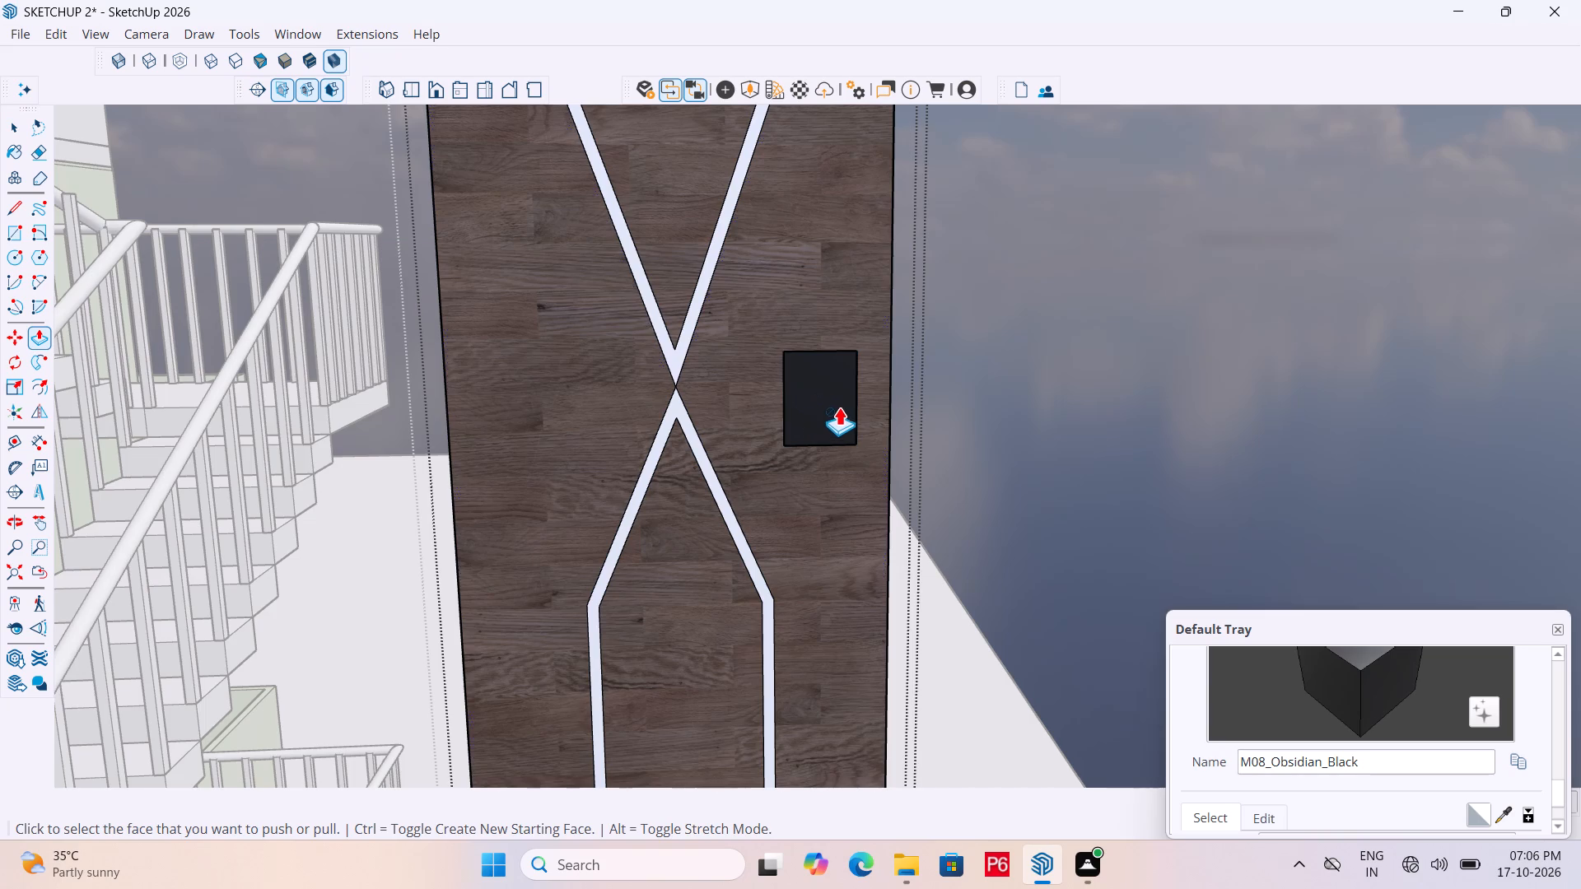
pyautogui.moveTo(871, 409); pyautogui.dragTo(707, 450, button='middle')
pyautogui.press('space')
pyautogui.doubleClick(506, 463)
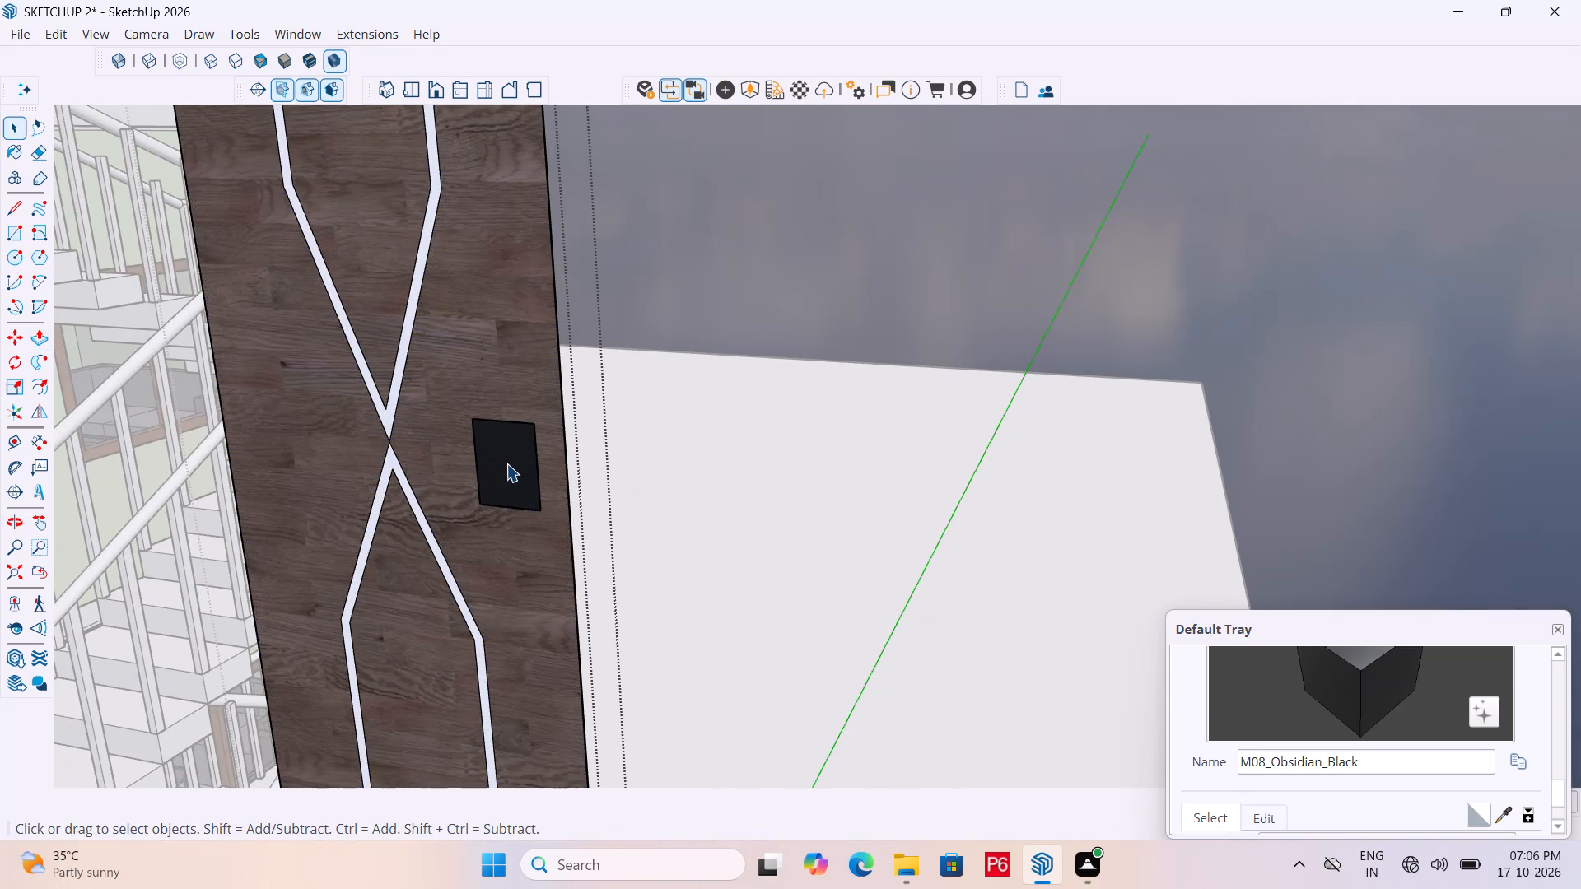
pyautogui.click(509, 455)
pyautogui.press('p')
pyautogui.click(511, 454)
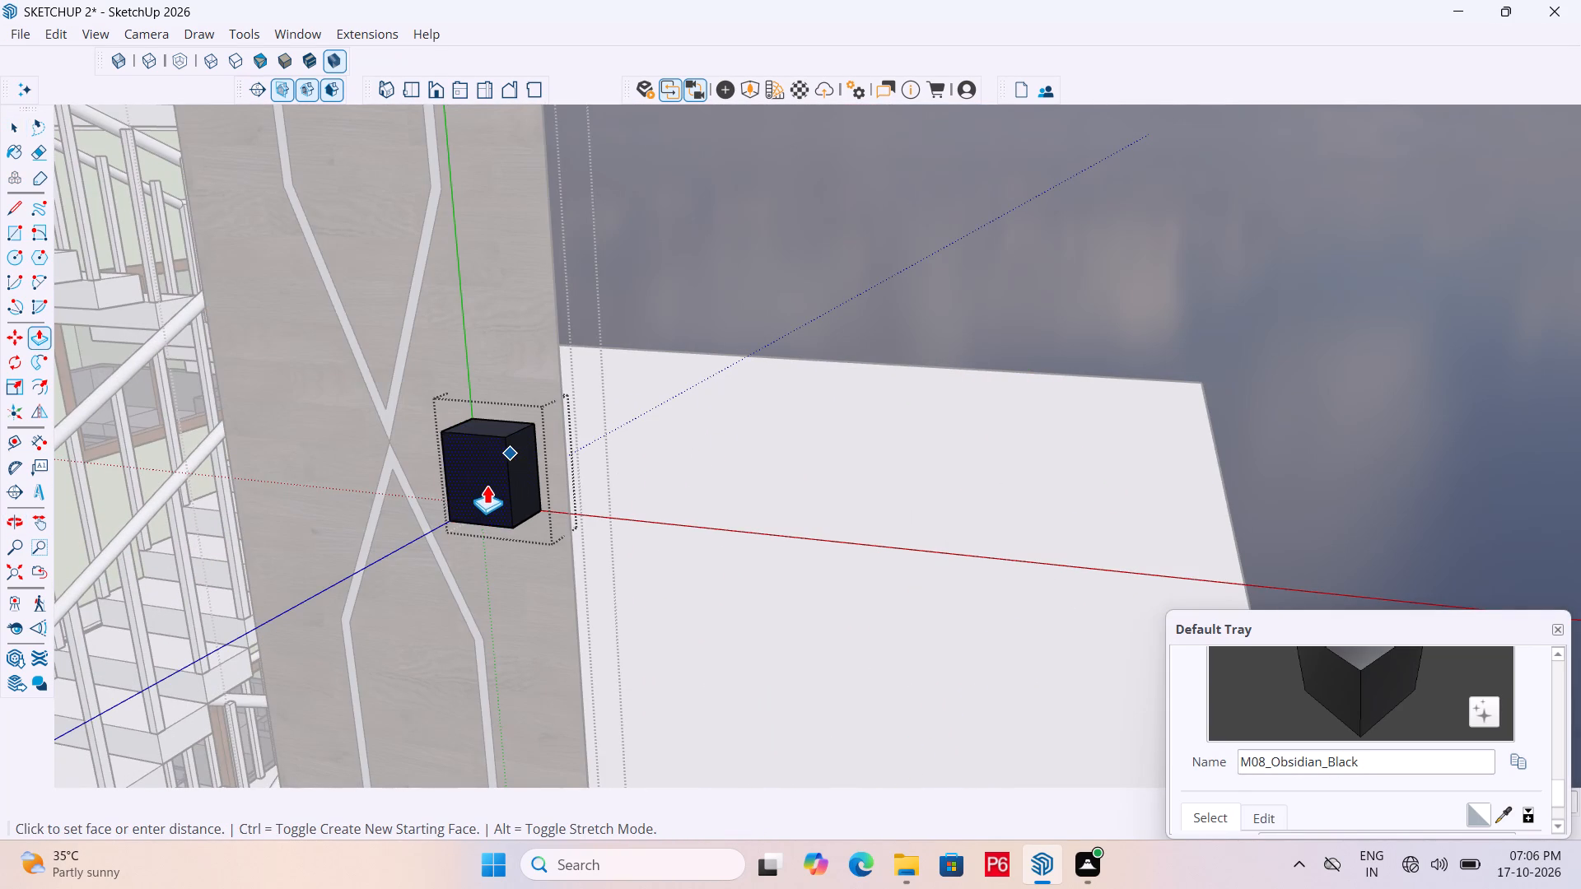
pyautogui.moveTo(492, 483); pyautogui.dragTo(471, 465, button='middle')
pyautogui.scroll(3, 471, 465)
pyautogui.click(488, 464)
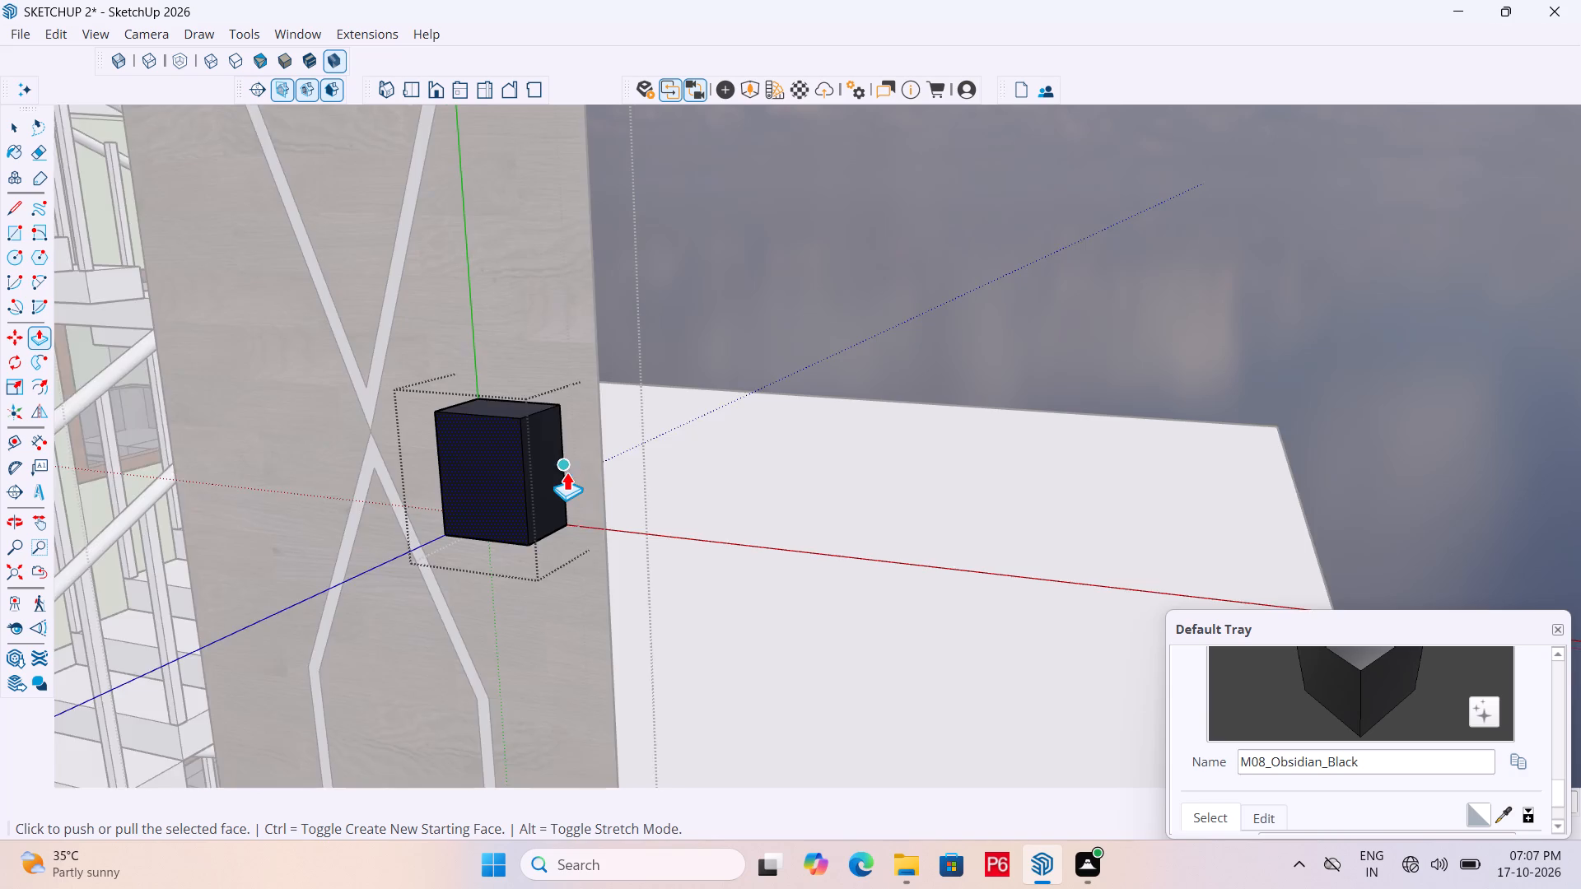
# Push the side of the dark box that faces the panel's near outer edge slightly inward to narrow the box.
pyautogui.scroll(5, 567, 472)
pyautogui.press('space')
pyautogui.click(529, 484)
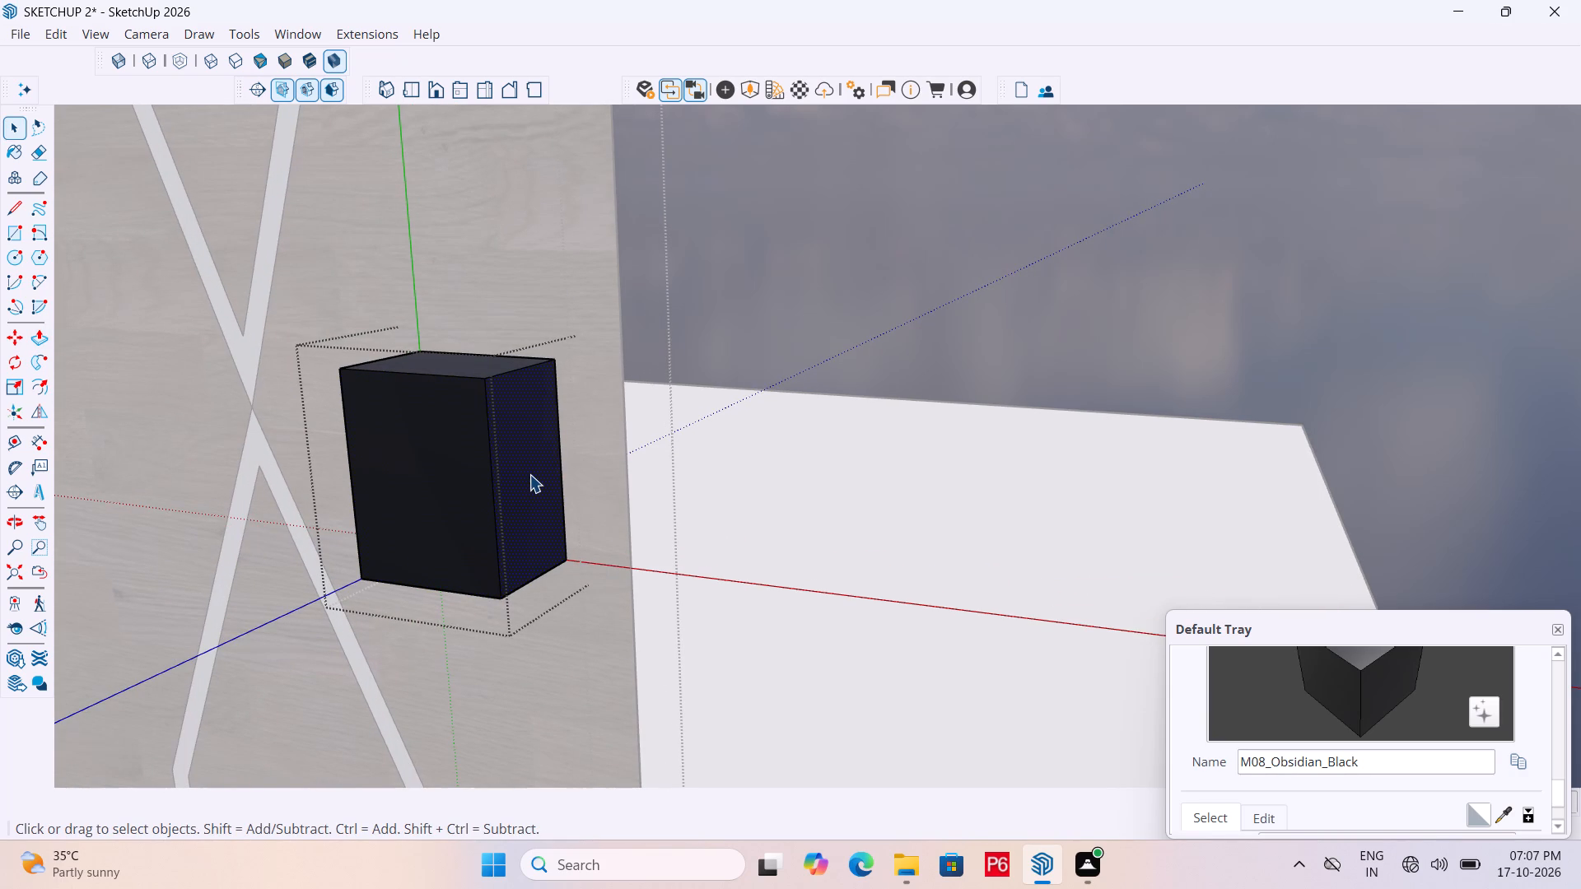
pyautogui.press('p')
pyautogui.click(529, 474)
pyautogui.click(502, 448)
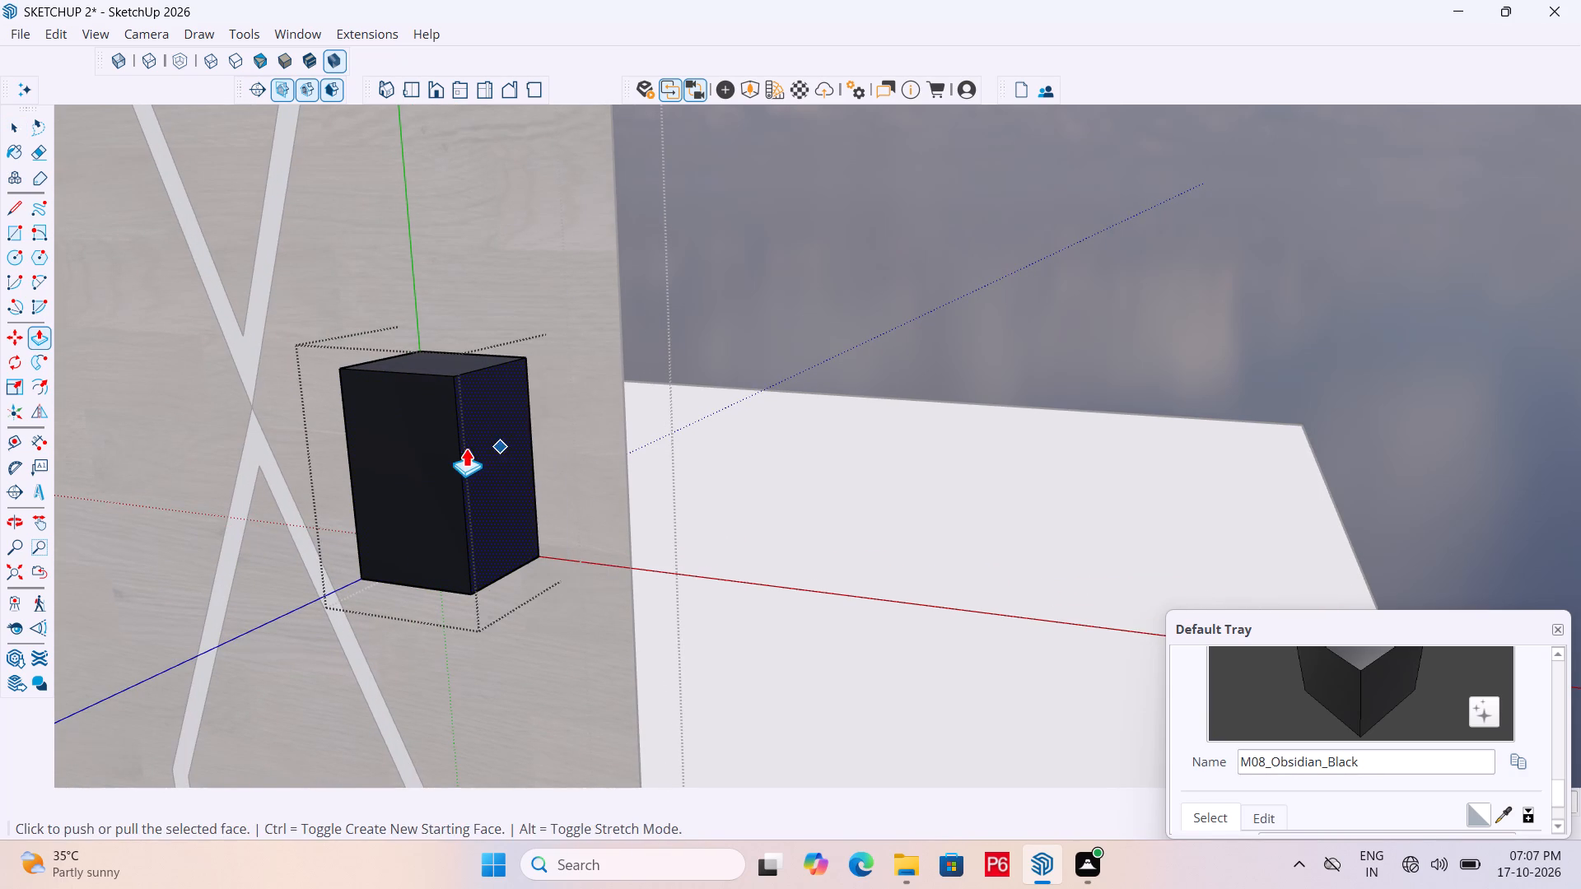
# Push the box's opposite side, facing the crossing strips, slightly inward, and close the box's group.
pyautogui.moveTo(413, 446); pyautogui.dragTo(1021, 454, button='middle')
pyautogui.press('space')
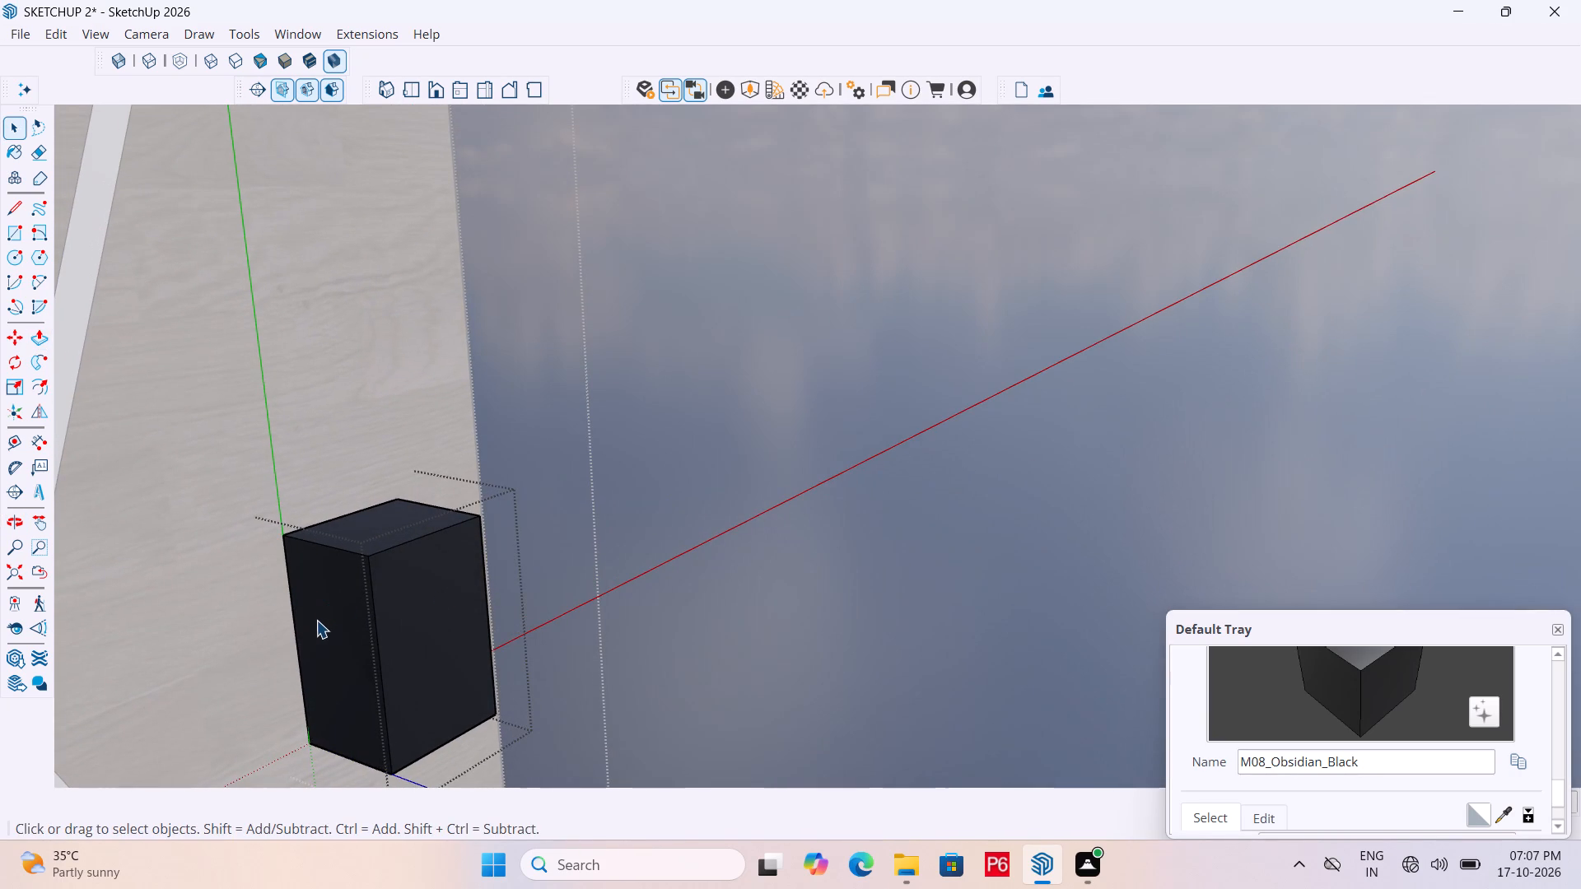
pyautogui.click(316, 620)
pyautogui.press('p')
pyautogui.click(316, 620)
pyautogui.click(337, 603)
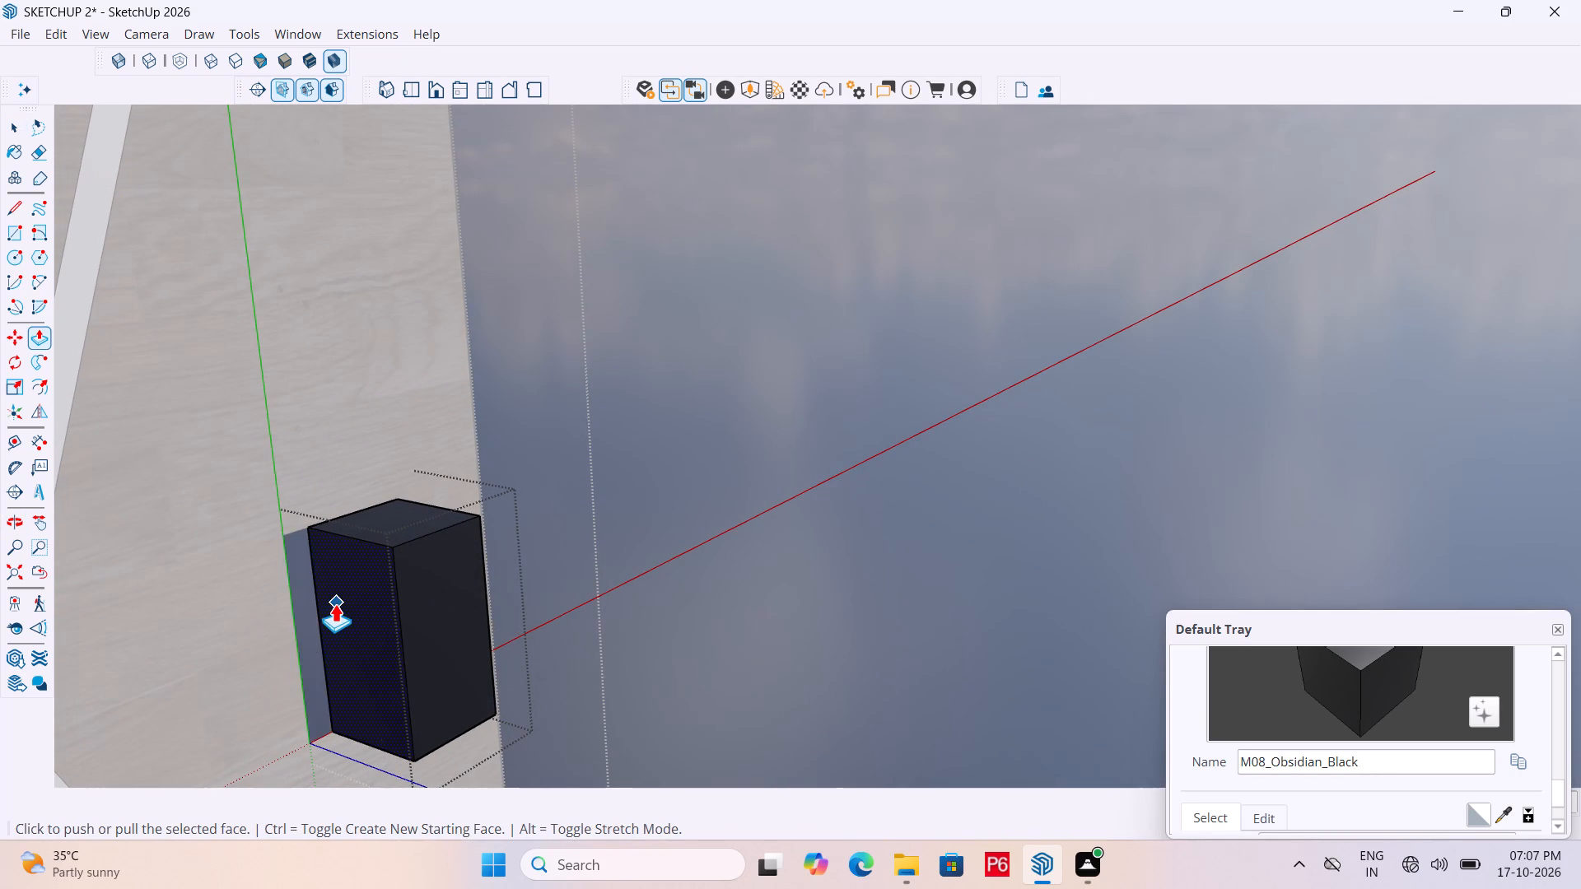
pyautogui.scroll(-6, 324, 573)
pyautogui.press('space')
pyautogui.click(697, 481)
pyautogui.scroll(-4, 785, 529)
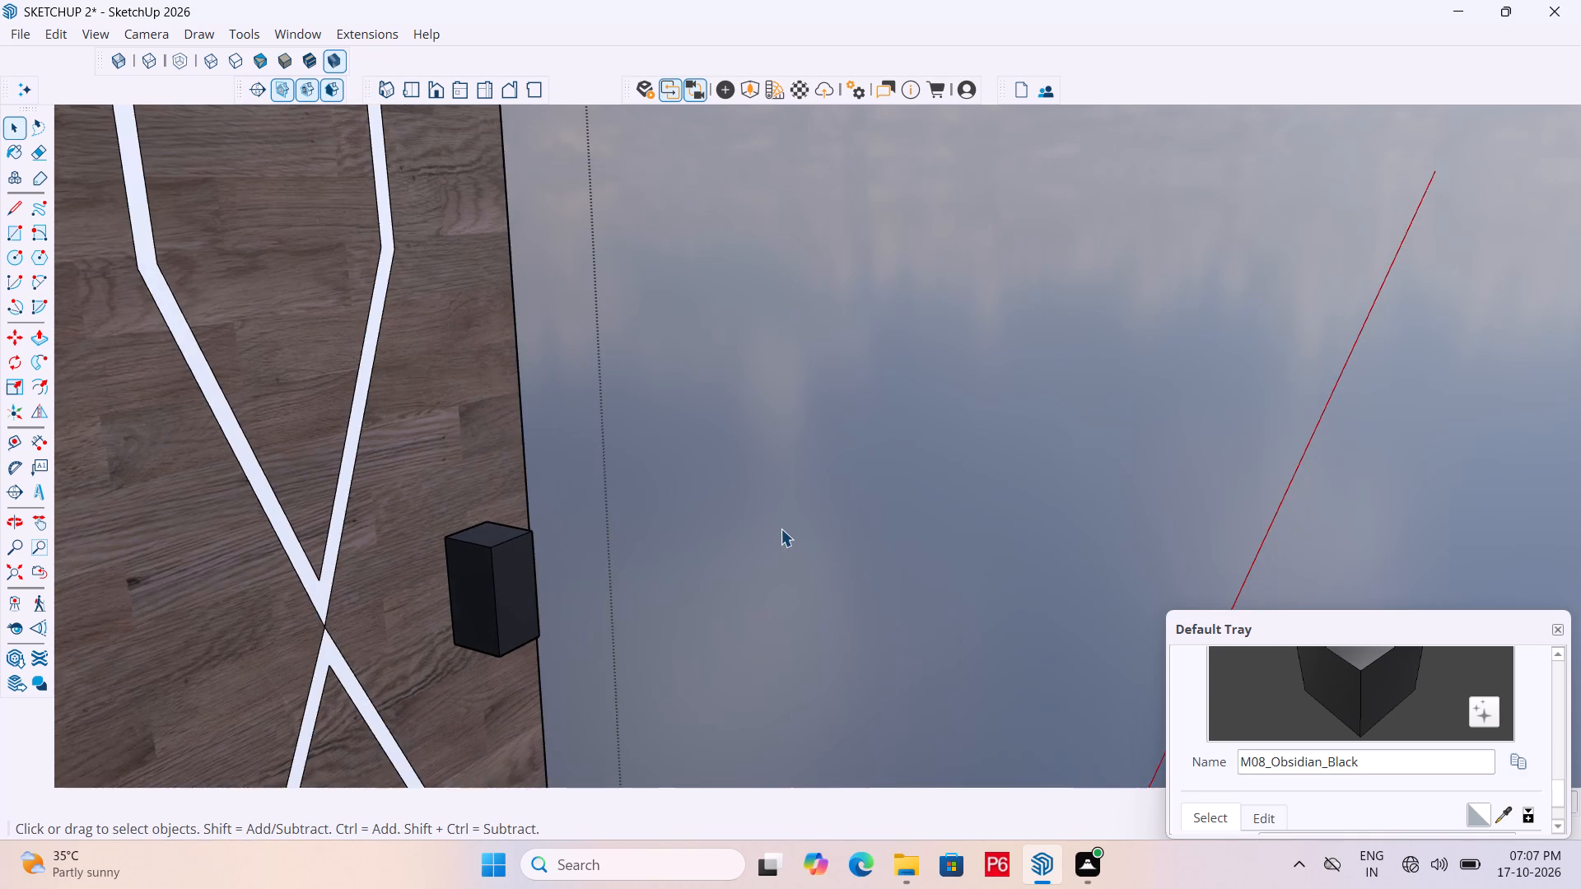
# Open the dark box's group and Push/Pull its outer face back toward the panel to reduce the projection, and close the group.
pyautogui.moveTo(755, 519); pyautogui.dragTo(266, 518, button='middle')
pyautogui.scroll(-1, 720, 518)
pyautogui.moveTo(381, 512); pyautogui.dragTo(404, 468, button='middle')
pyautogui.scroll(5, 400, 470)
pyautogui.press('space')
pyautogui.click(367, 502)
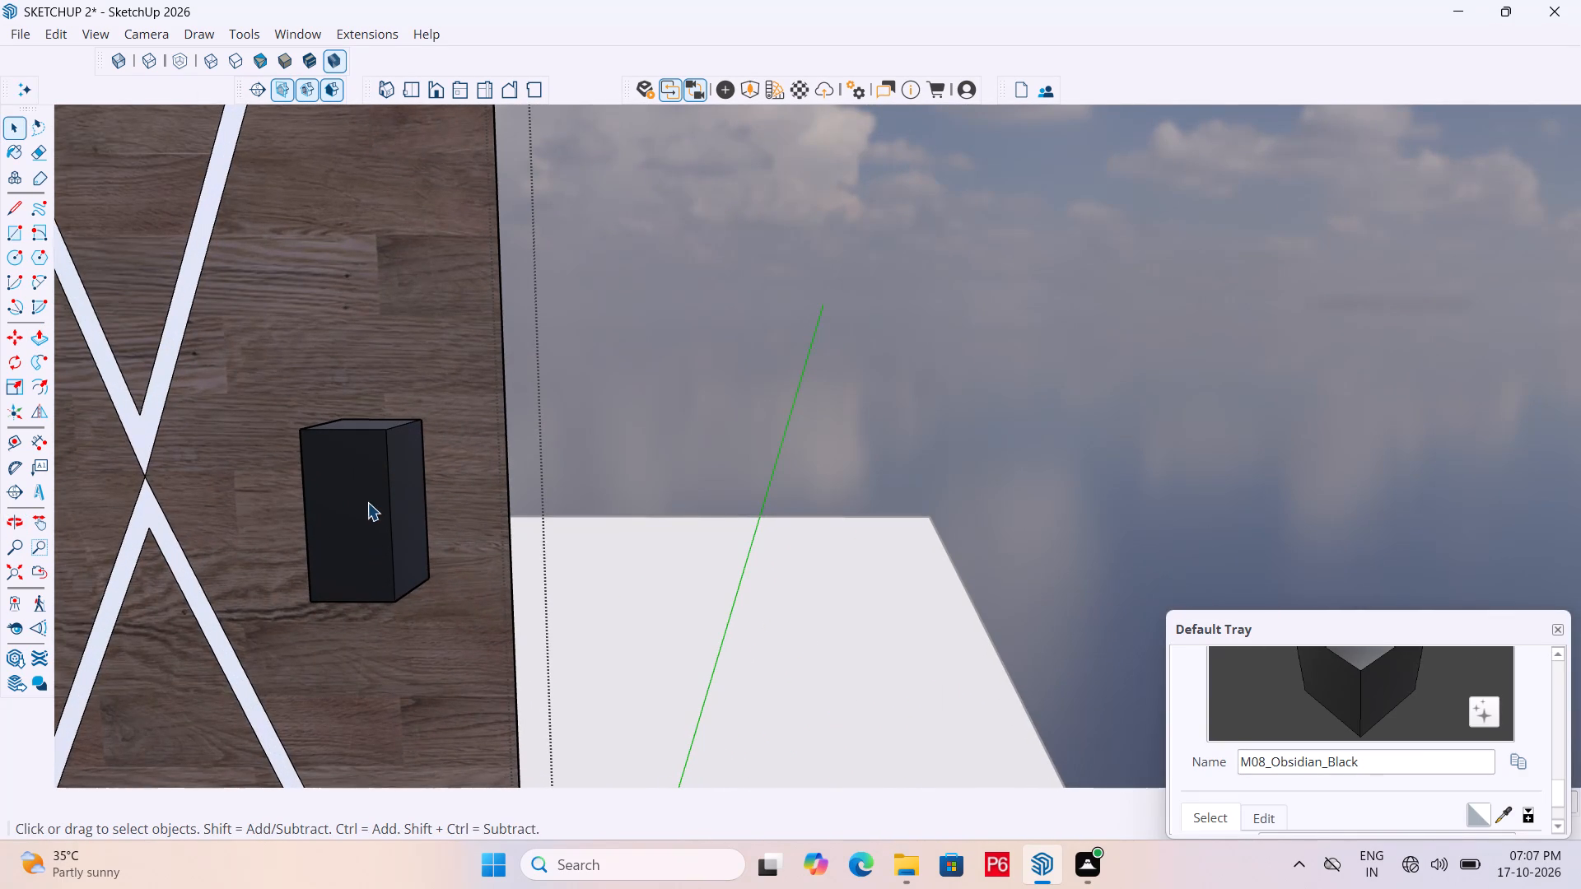
pyautogui.tripleClick(366, 488)
pyautogui.click(362, 481)
pyautogui.click(327, 467)
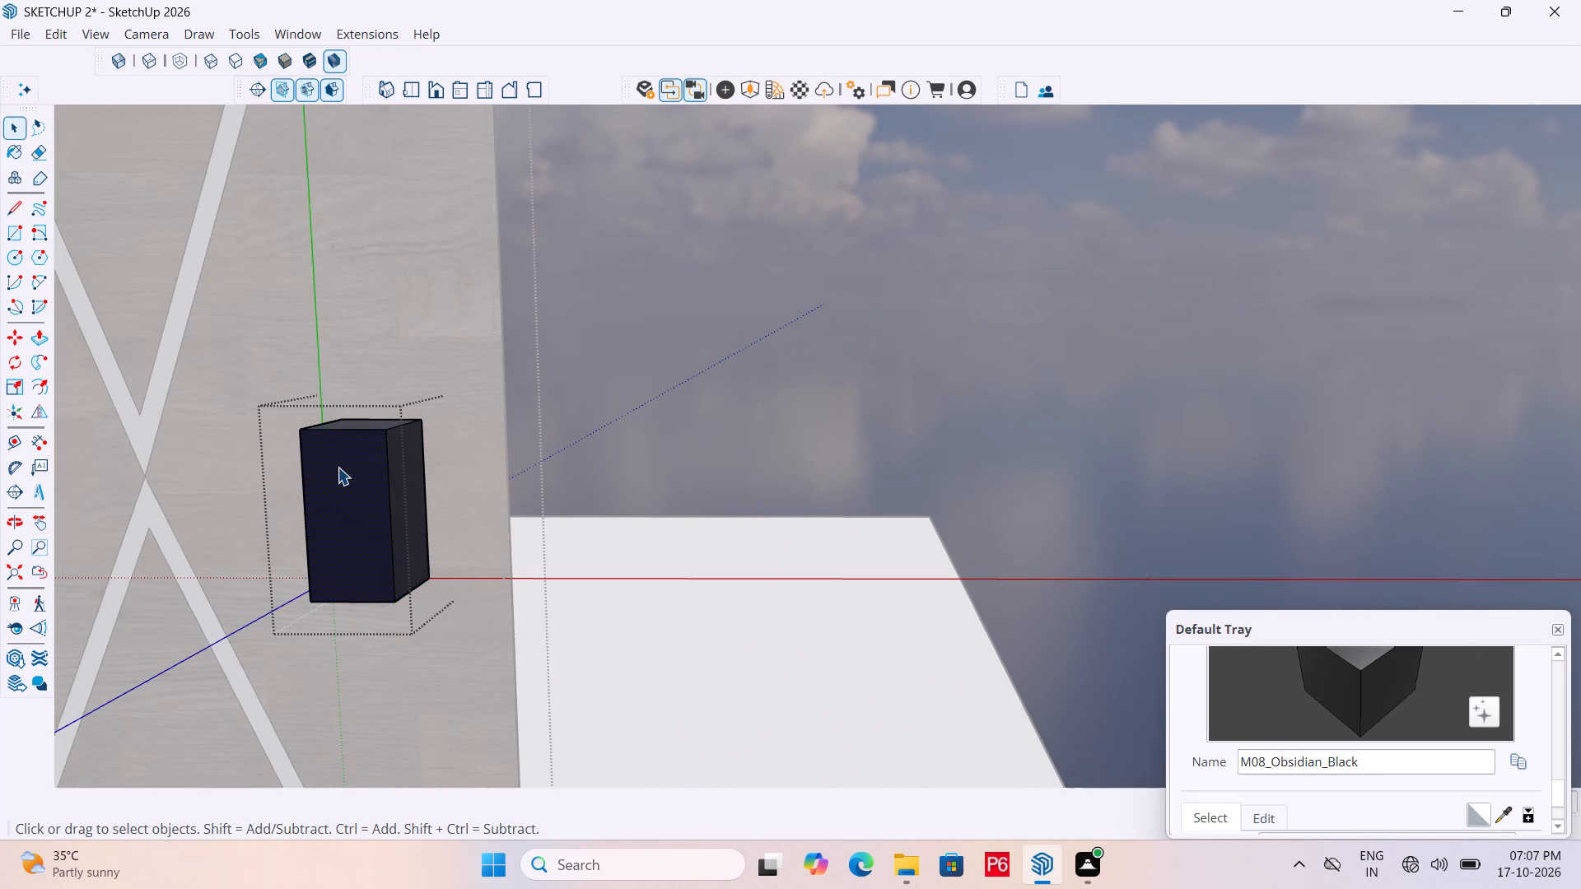
pyautogui.press('p')
pyautogui.click(344, 475)
pyautogui.moveTo(415, 458); pyautogui.dragTo(382, 463, button='middle')
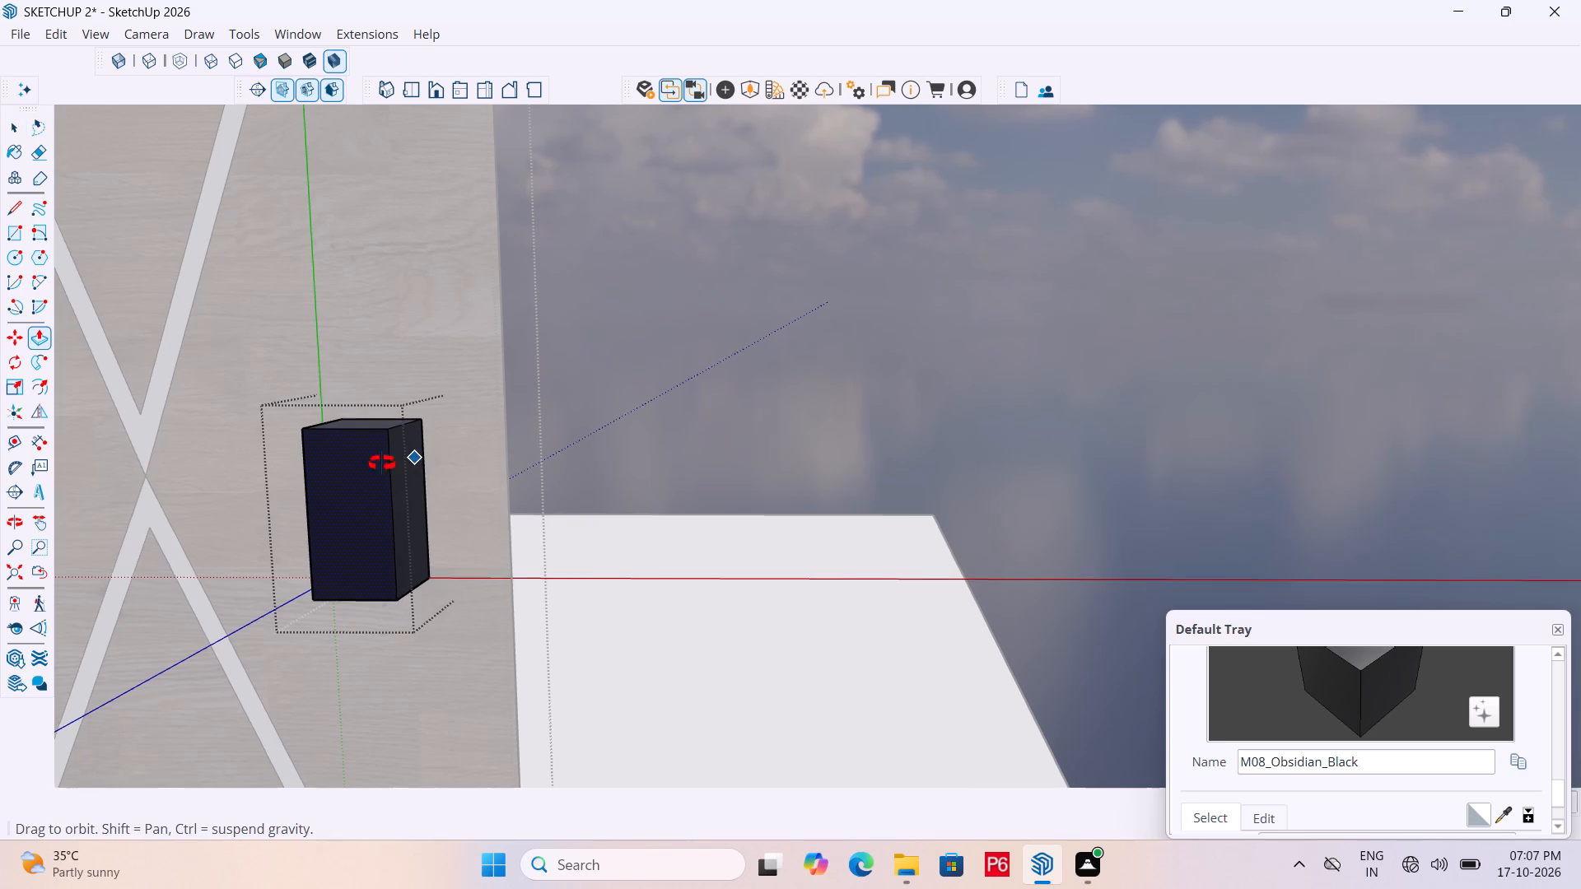
pyautogui.moveTo(382, 463); pyautogui.dragTo(0, 514, button='middle')
pyautogui.scroll(10, 386, 408)
pyautogui.moveTo(336, 421); pyautogui.dragTo(356, 421, button='middle')
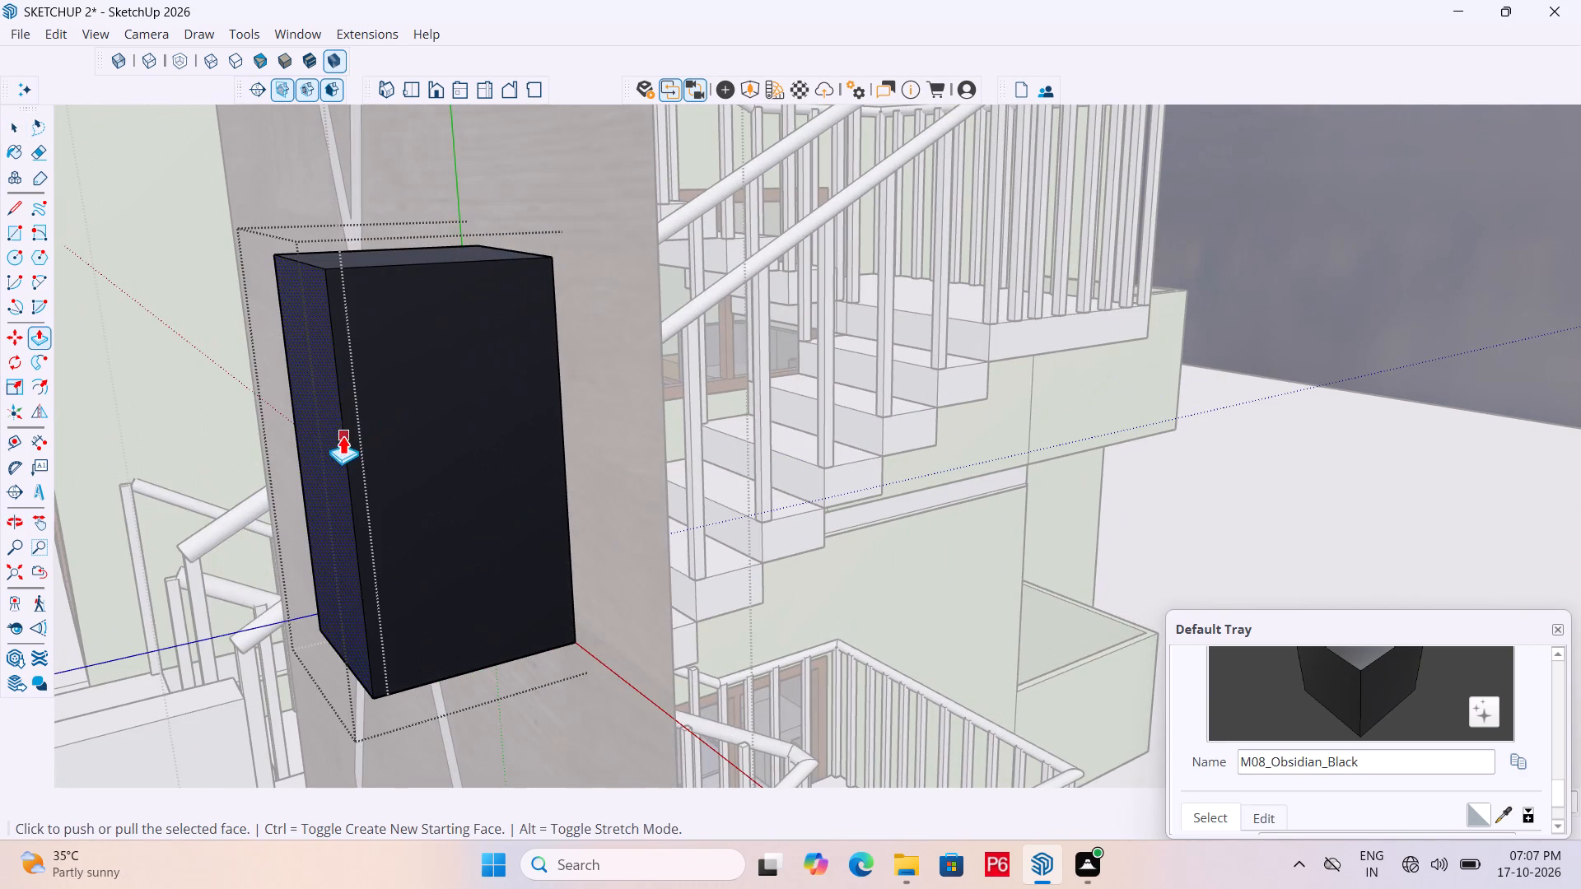
pyautogui.click(329, 456)
pyautogui.click(429, 418)
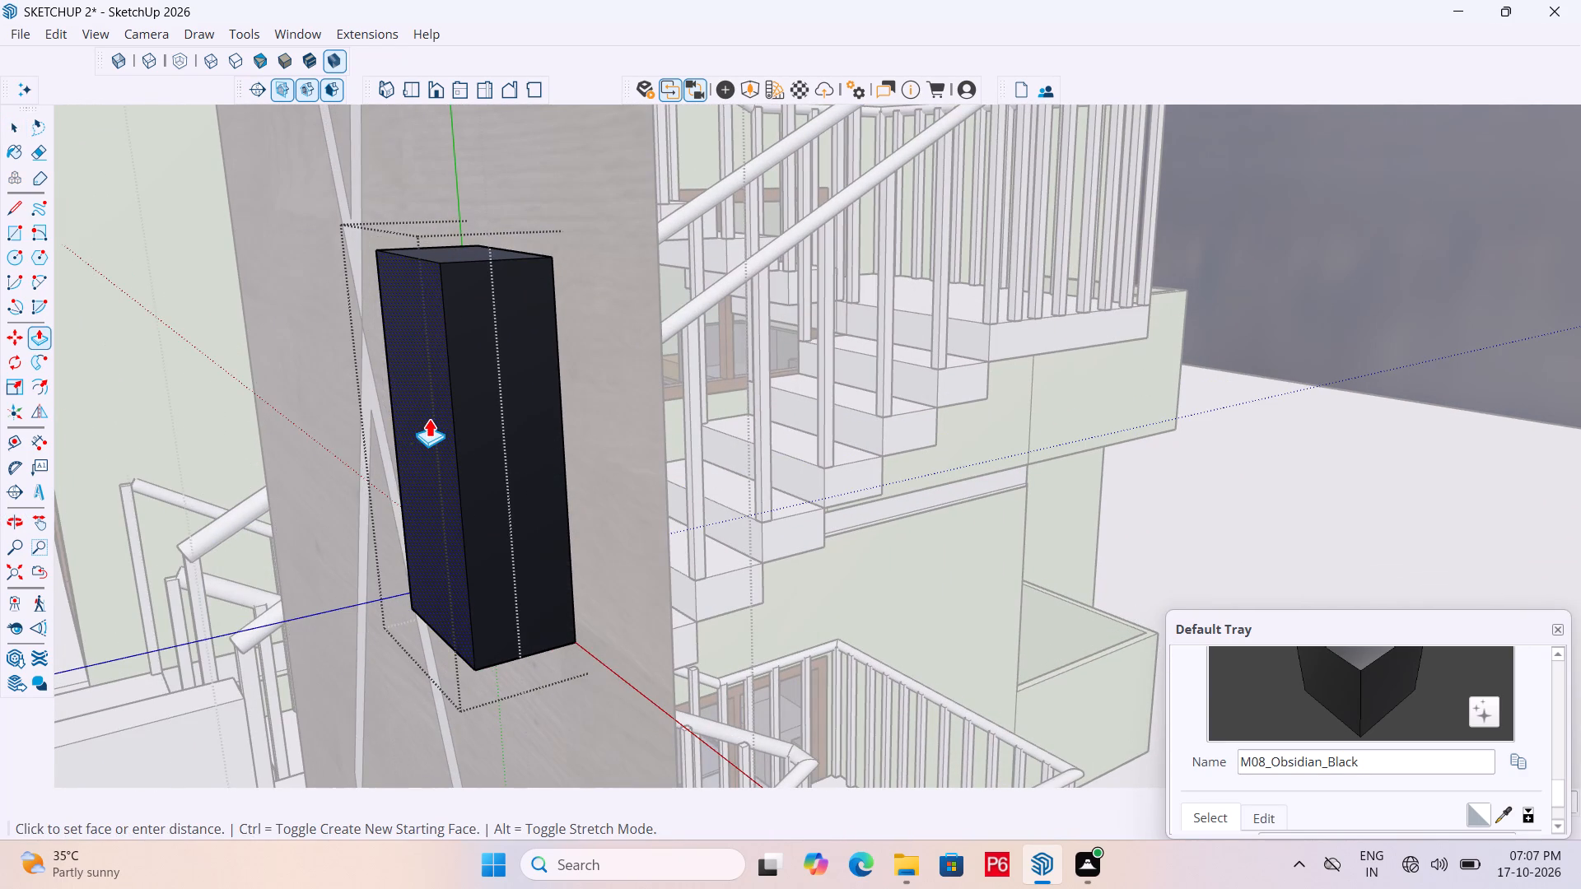
pyautogui.scroll(-13, 471, 312)
pyautogui.moveTo(501, 407); pyautogui.dragTo(798, 477, button='middle')
pyautogui.press('space')
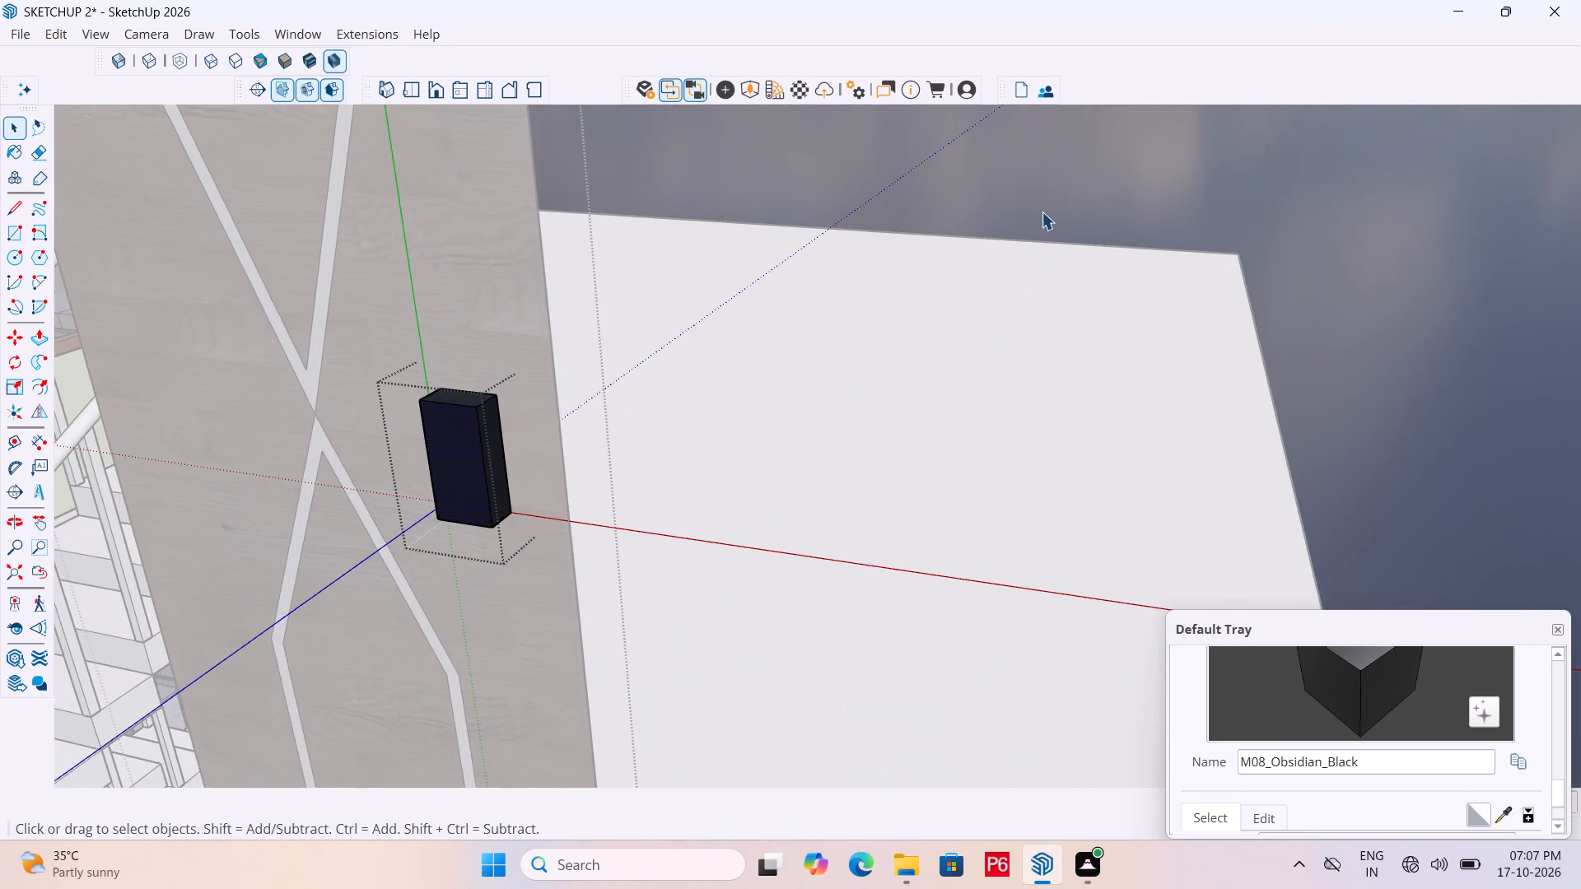
pyautogui.click(1042, 211)
# Move the dark box across the wood panel so it covers the crossing point of the pointed strips.
pyautogui.scroll(-1, 633, 444)
pyautogui.moveTo(850, 428); pyautogui.dragTo(966, 403, button='middle')
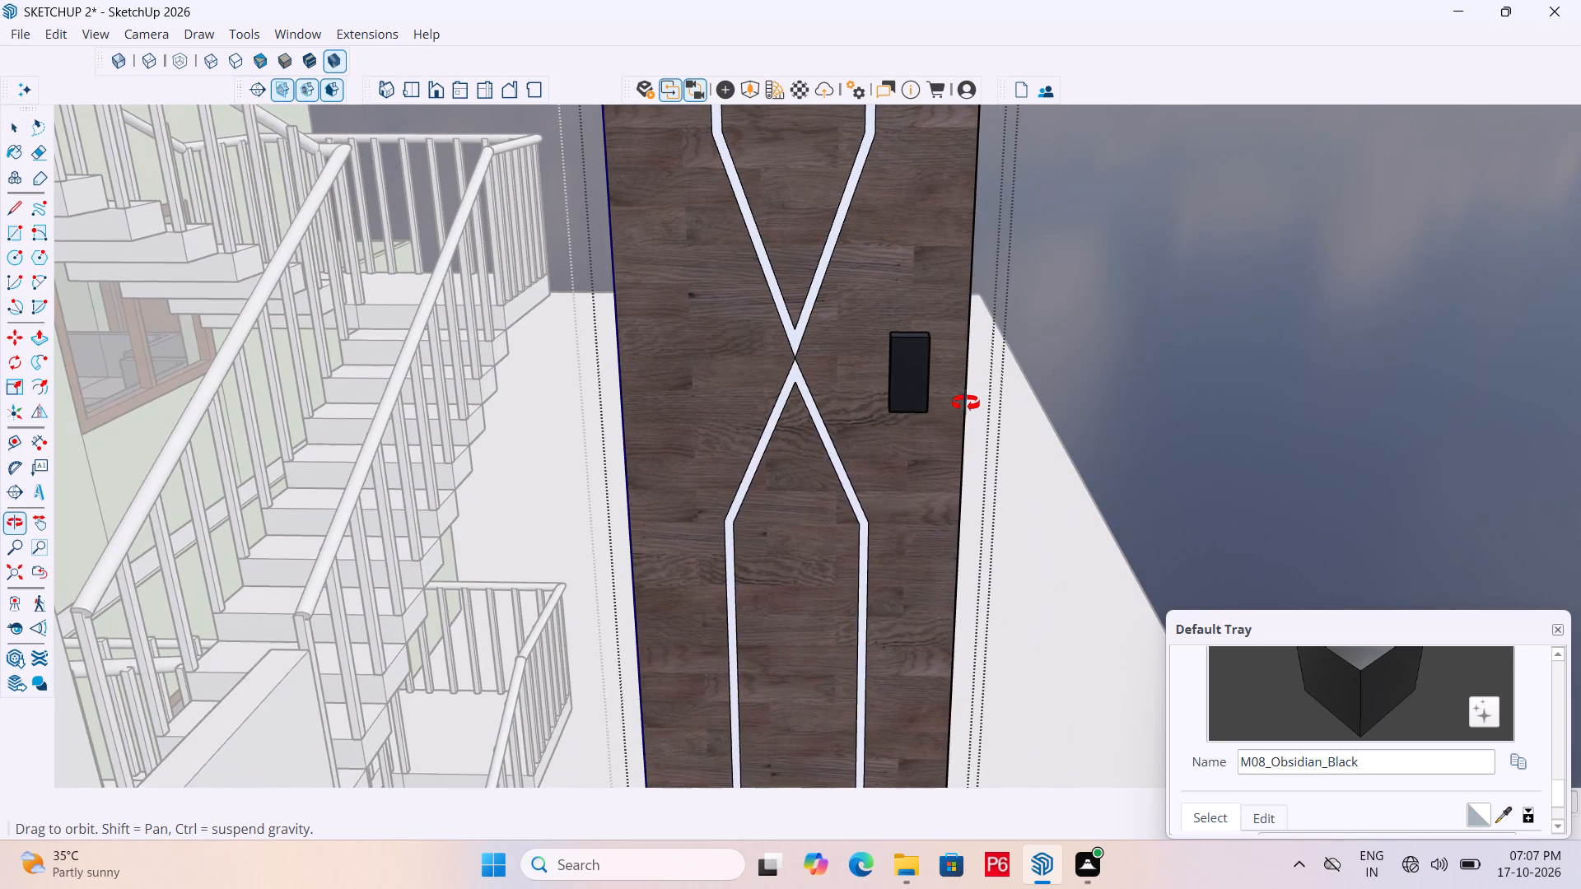
pyautogui.moveTo(966, 403); pyautogui.dragTo(968, 407, button='middle')
pyautogui.scroll(3, 886, 398)
pyautogui.click(916, 397)
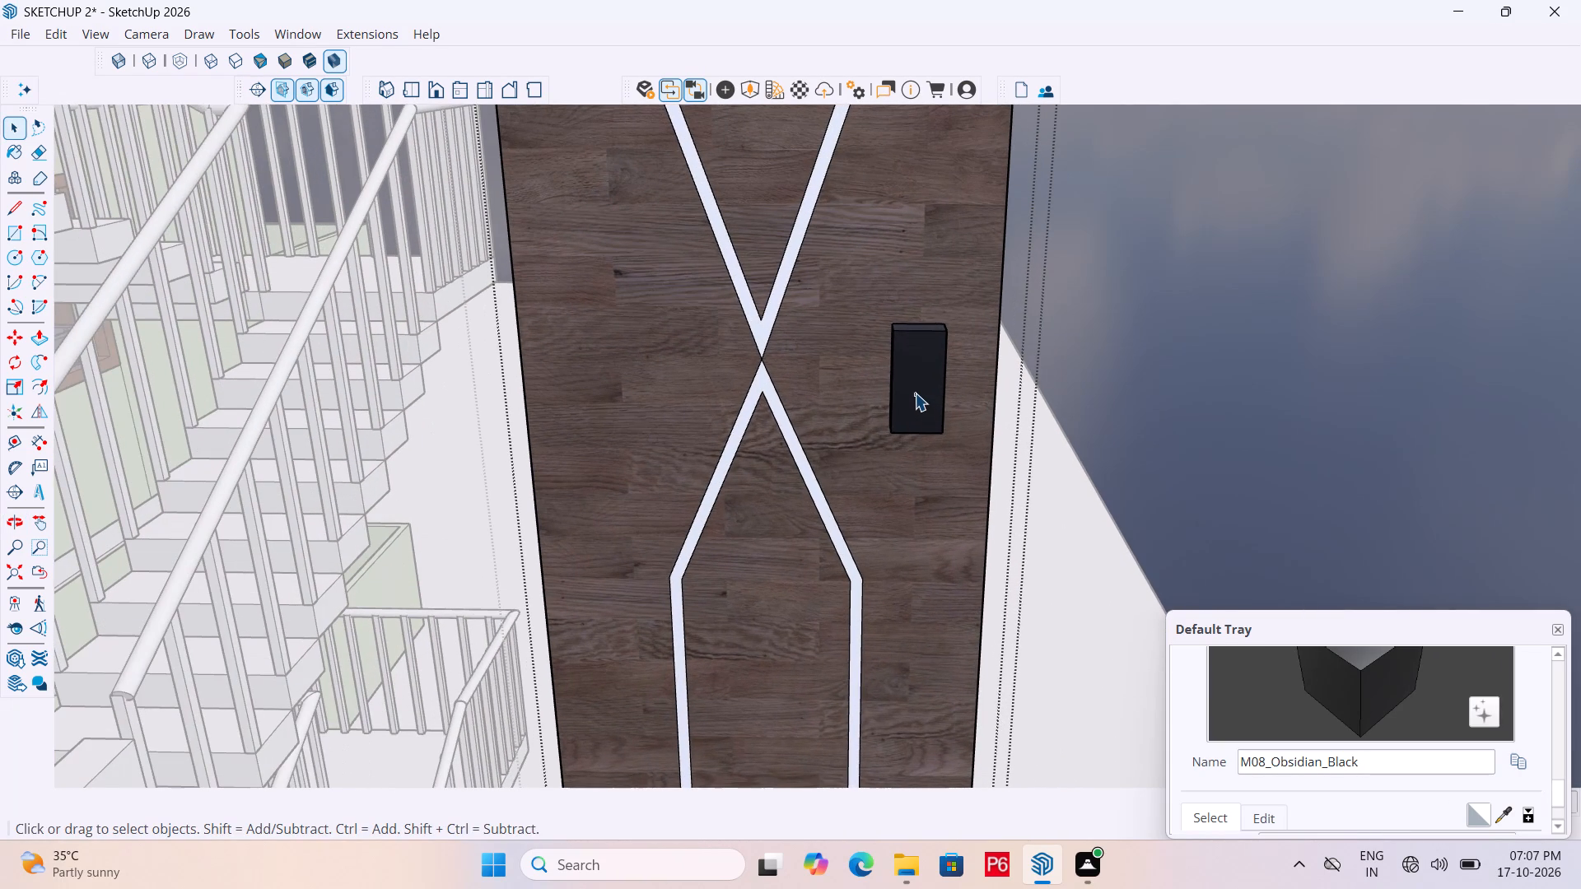
pyautogui.moveTo(855, 437); pyautogui.dragTo(989, 467, button='middle')
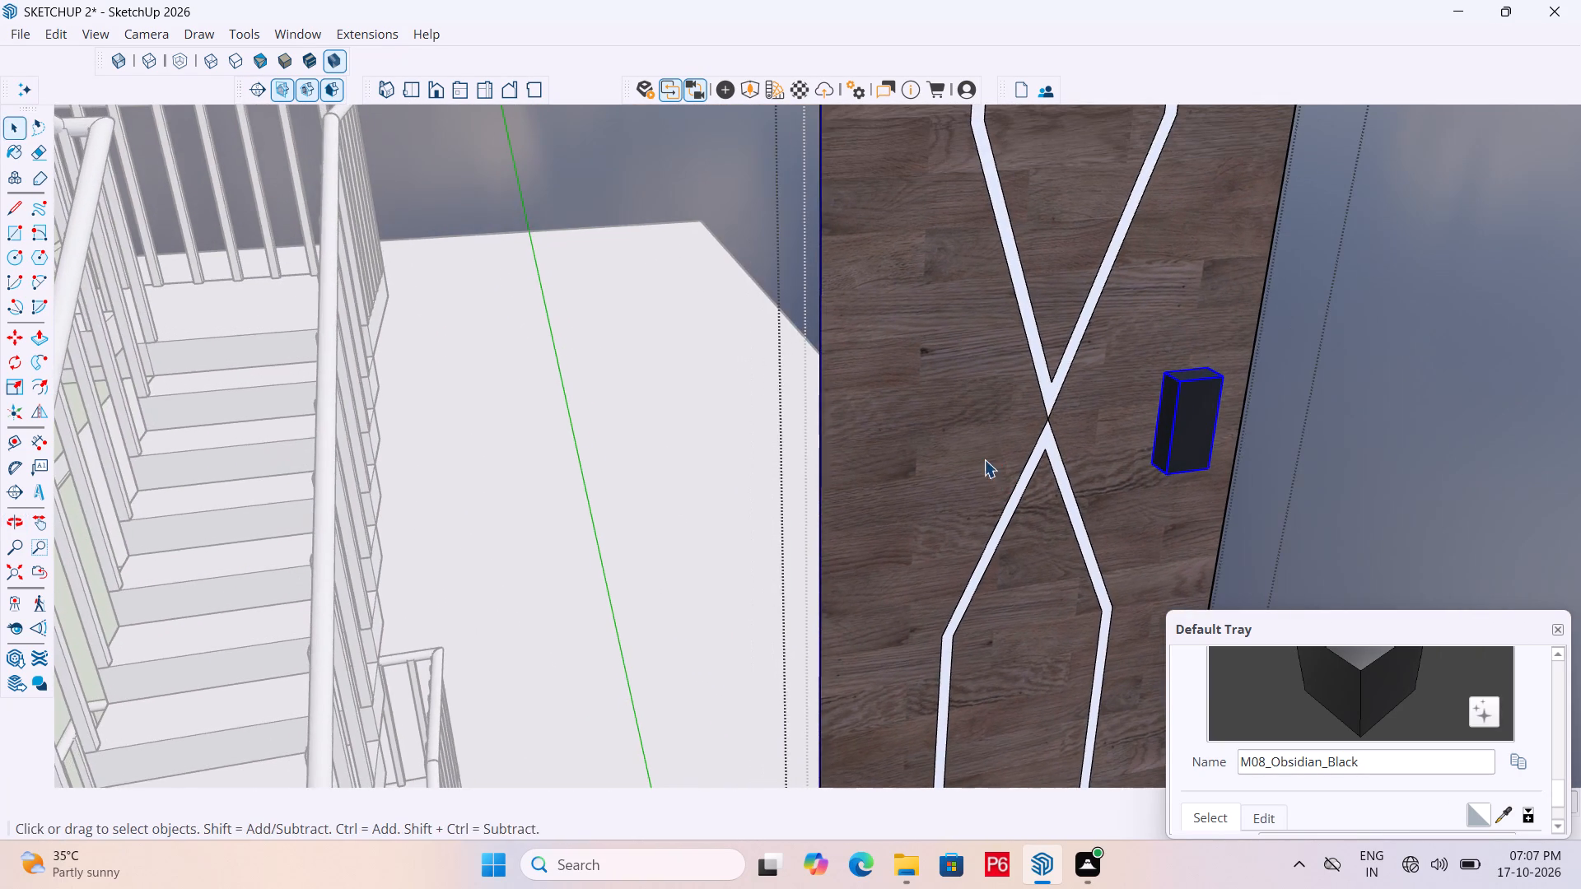
pyautogui.scroll(-5, 693, 453)
pyautogui.moveTo(865, 497); pyautogui.dragTo(988, 490, button='middle')
pyautogui.scroll(10, 987, 488)
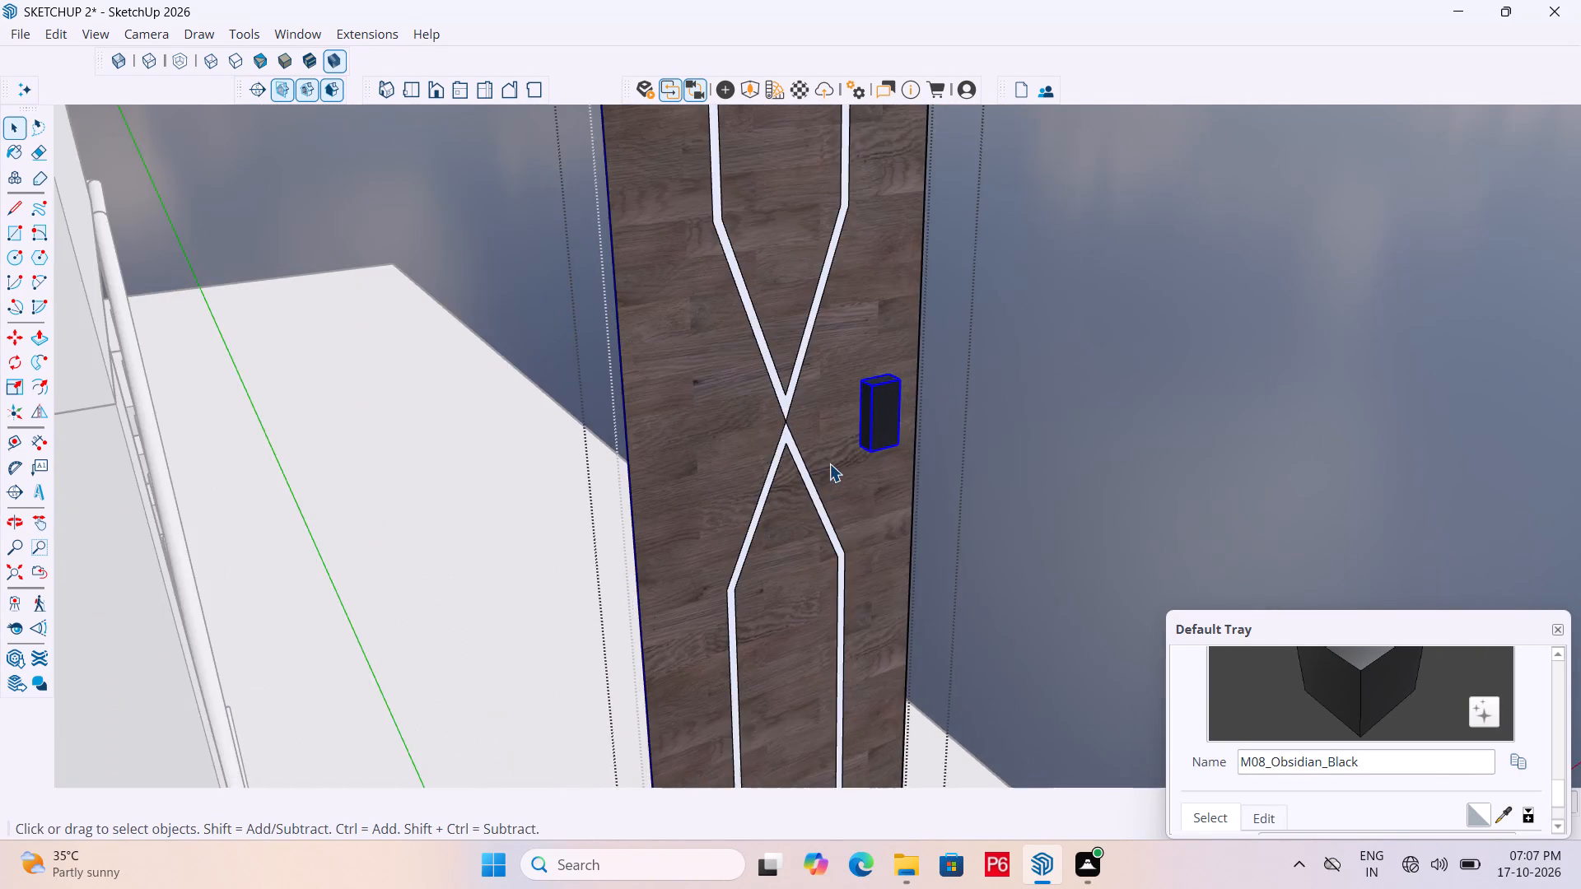
pyautogui.scroll(10, 829, 463)
pyautogui.press('m')
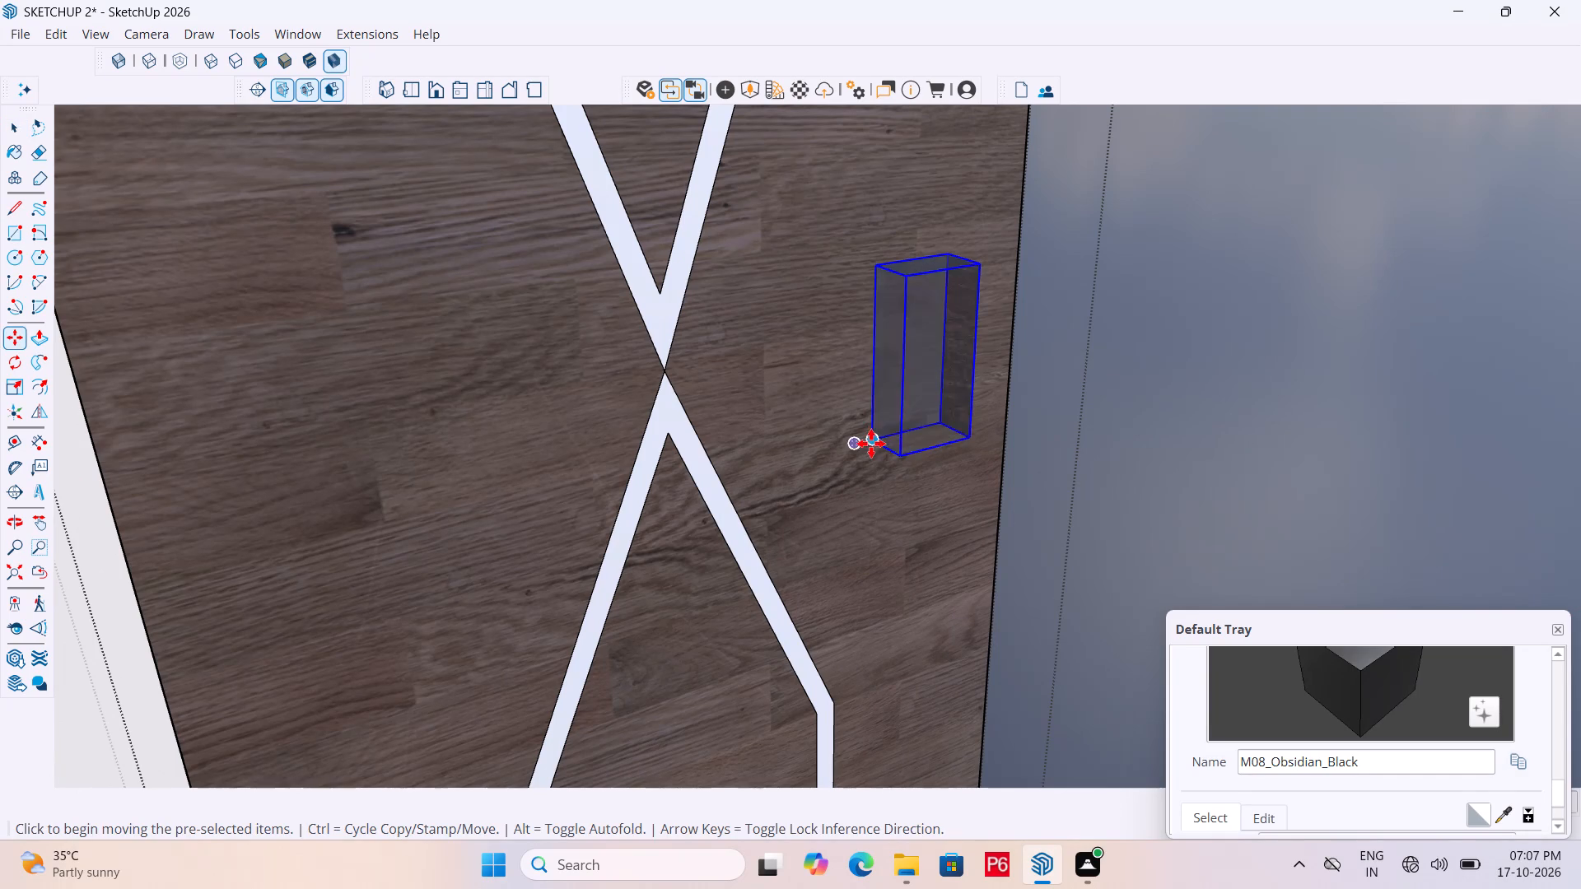
pyautogui.click(871, 440)
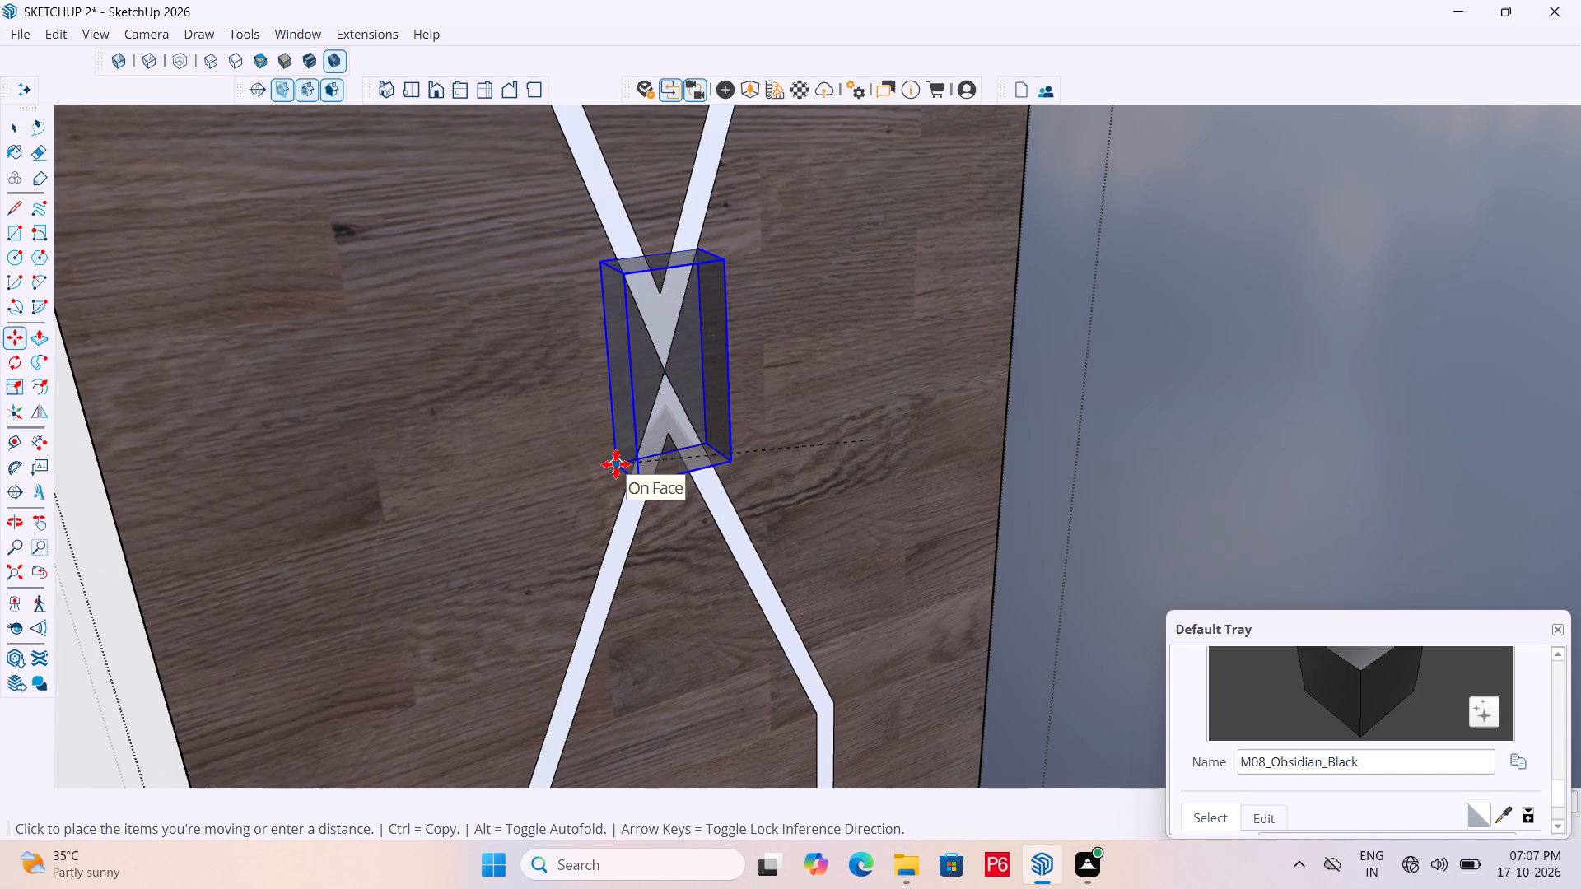
pyautogui.click(616, 464)
# Save the model with the dark box placed over the strips' crossing.
pyautogui.scroll(-12, 536, 286)
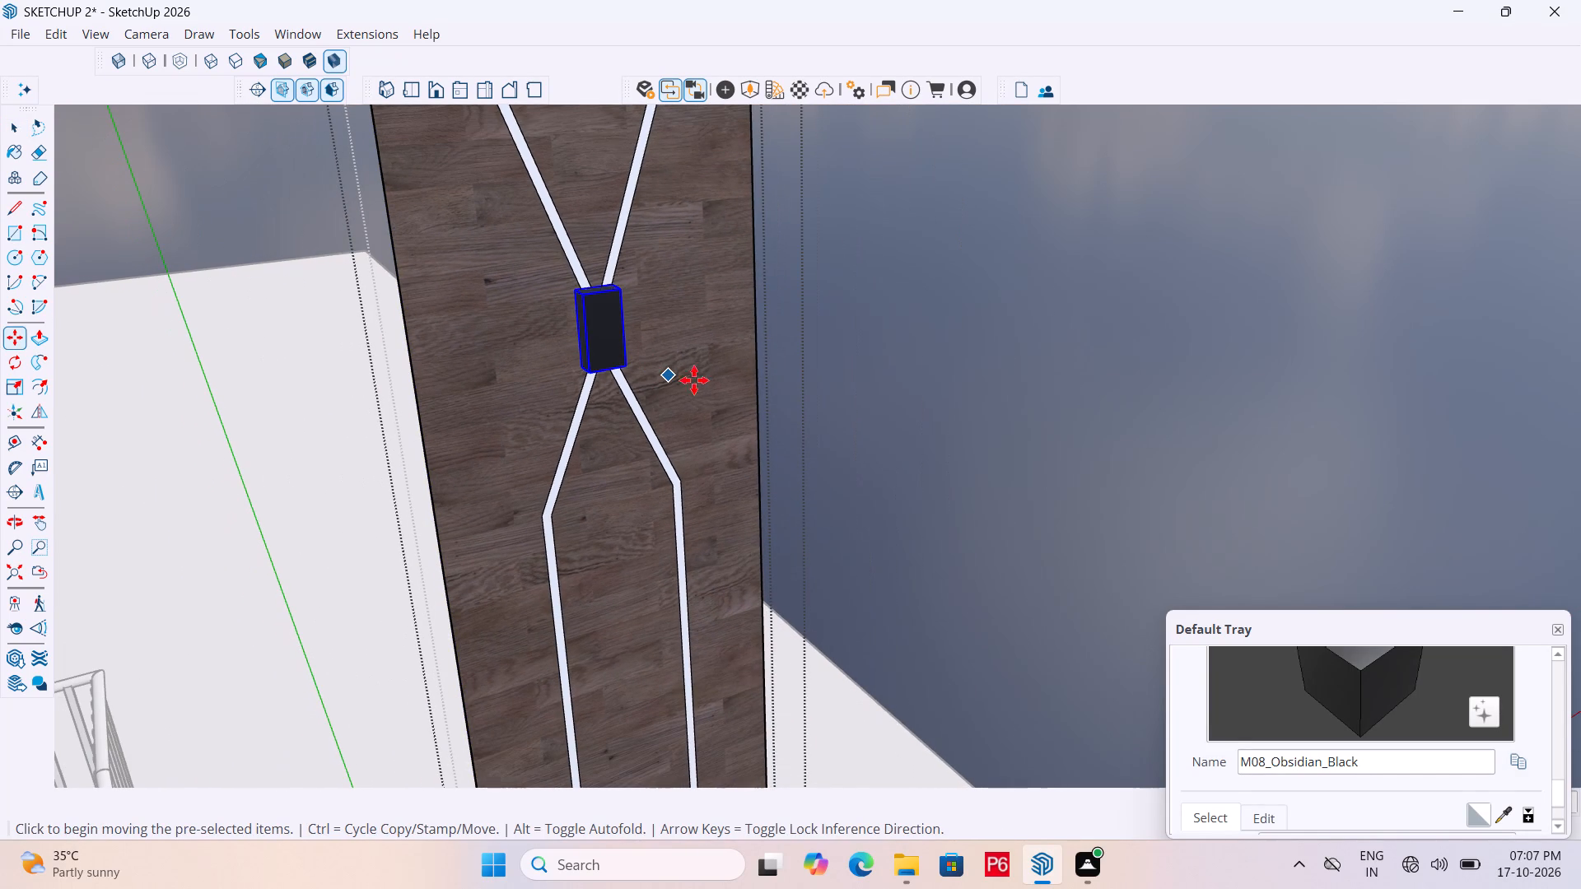
pyautogui.hotkey('ctrl', 's')
pyautogui.hotkey('ctrl', 's')
pyautogui.hotkey('ctrl', 's')
pyautogui.hotkey('ctrl', 's')
pyautogui.keyDown('ctrl'); pyautogui.scroll(-5, 651, 373); pyautogui.keyUp('ctrl')
pyautogui.hotkey('ctrl', 's')
pyautogui.scroll(-1, 832, 398)
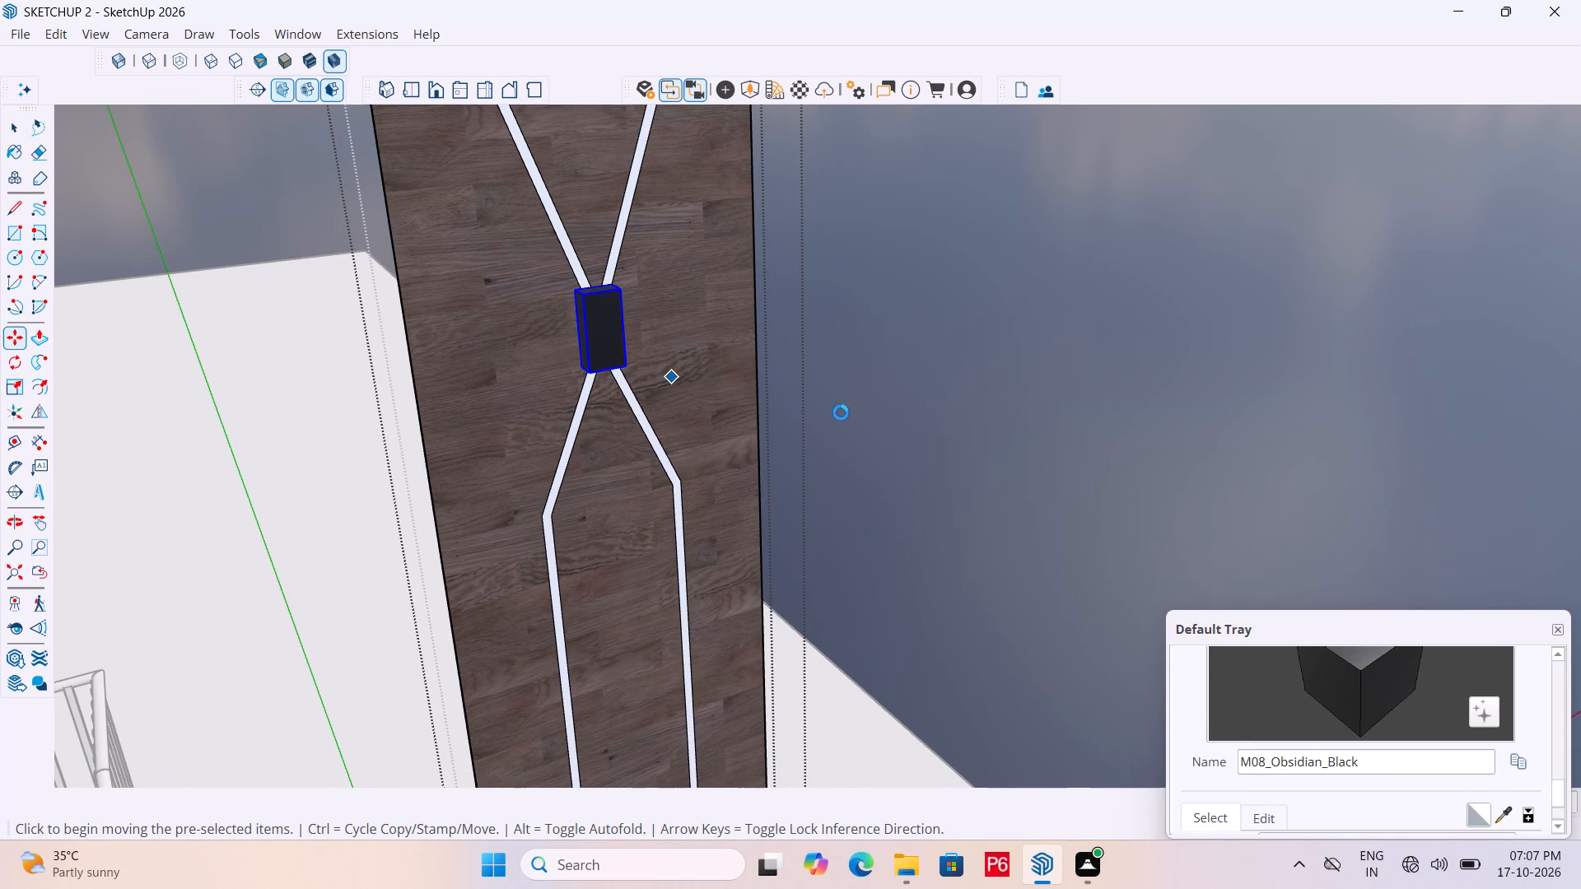
pyautogui.scroll(-8, 841, 412)
pyautogui.scroll(-3, 1022, 413)
pyautogui.press('space')
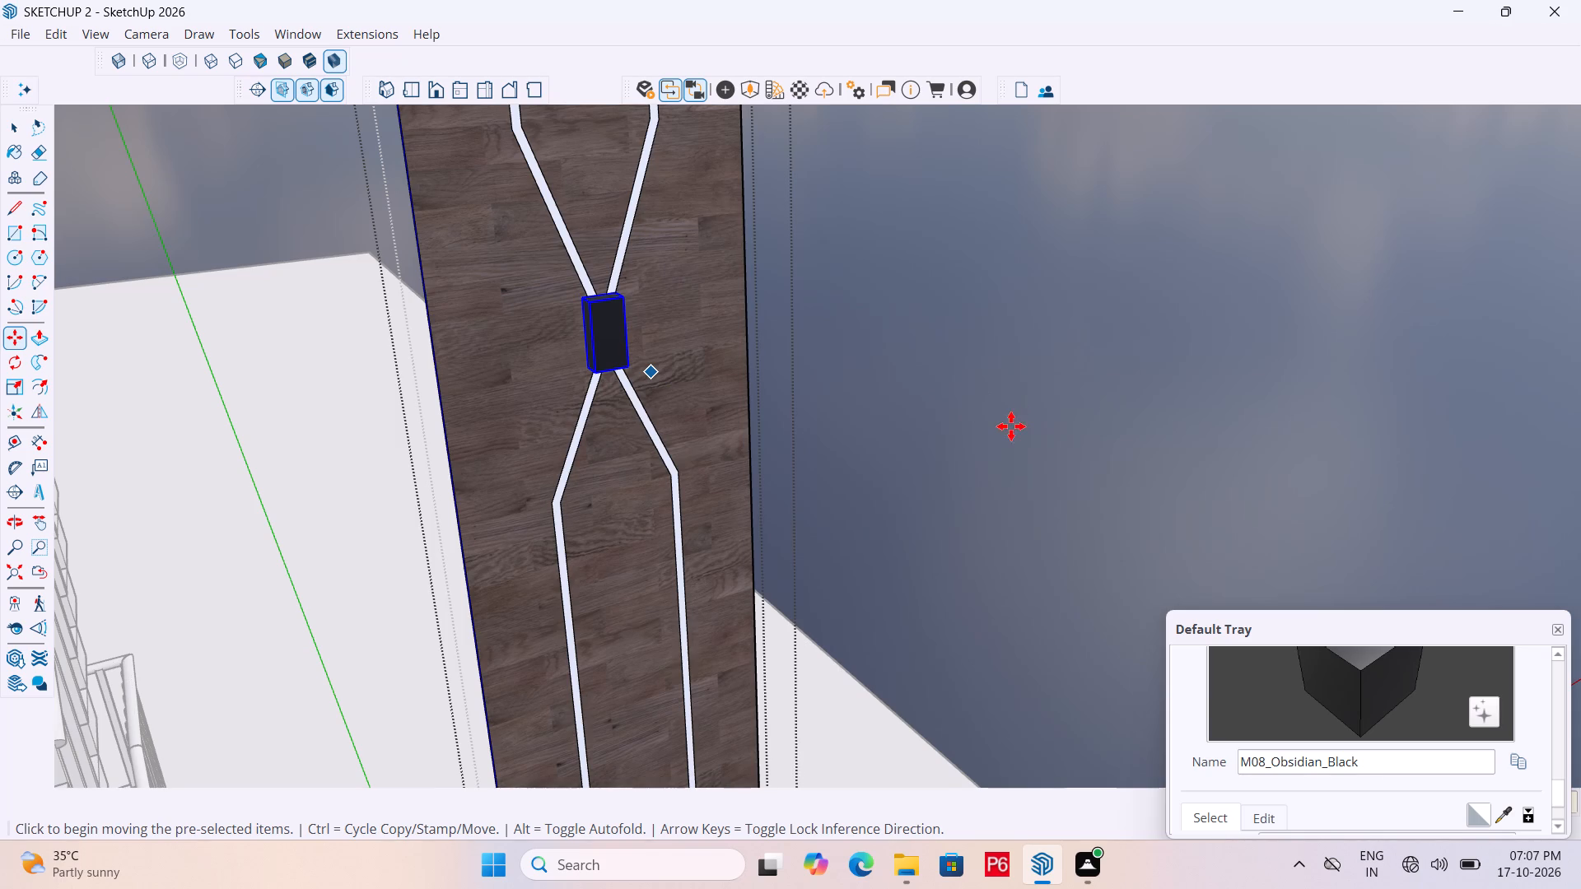
pyautogui.scroll(-2, 1011, 426)
pyautogui.scroll(-5, 917, 439)
pyautogui.moveTo(882, 444); pyautogui.dragTo(575, 336, button='middle')
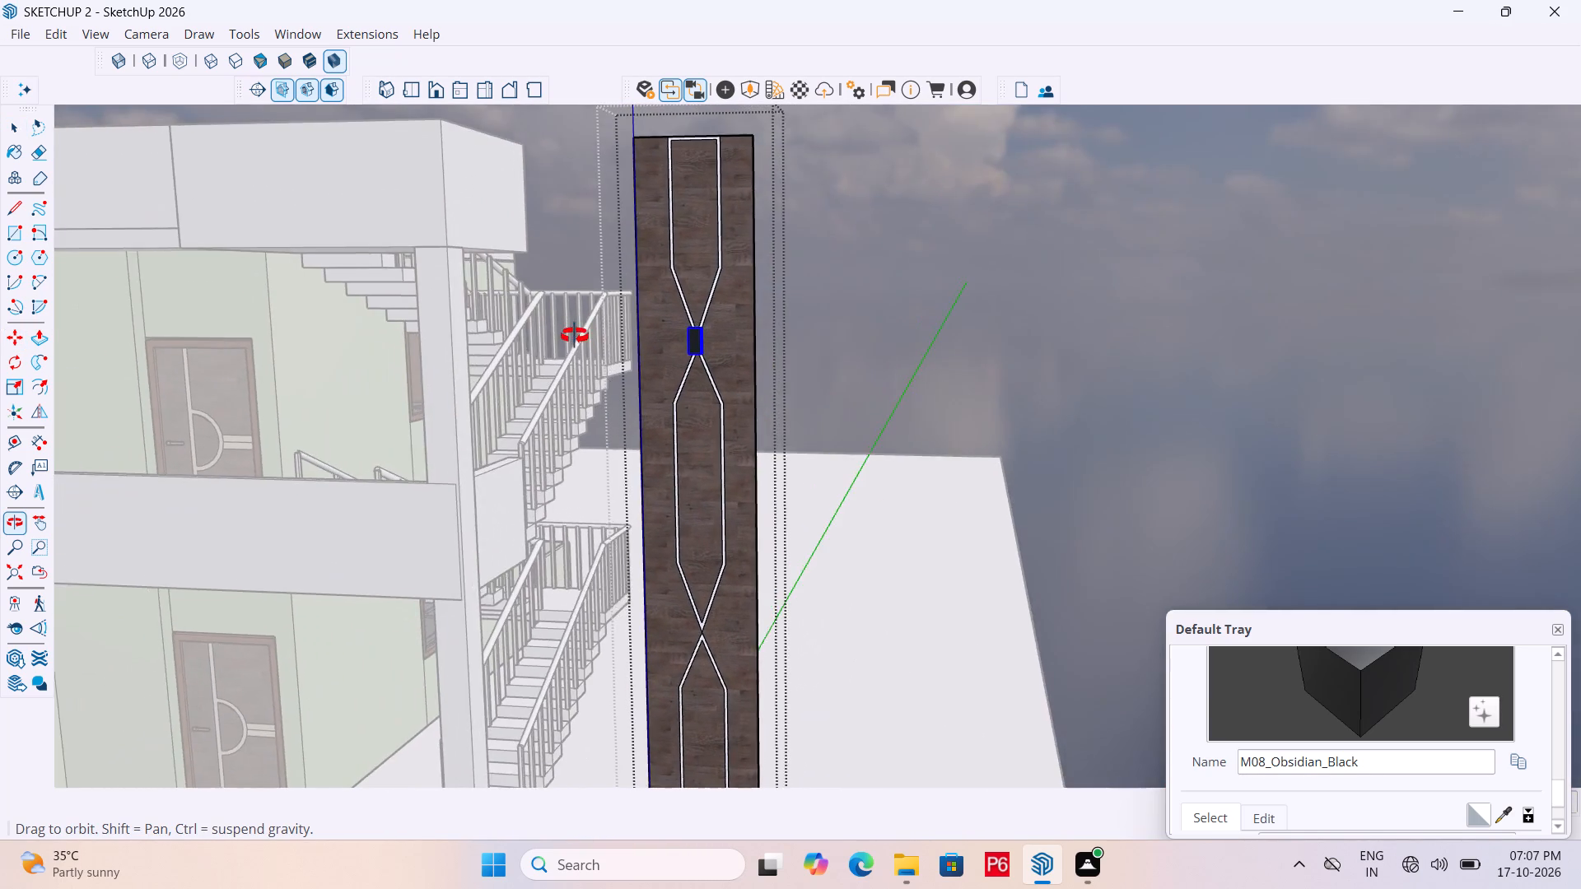
pyautogui.moveTo(575, 336); pyautogui.dragTo(699, 350, button='middle')
pyautogui.scroll(9, 736, 354)
pyautogui.moveTo(786, 348); pyautogui.dragTo(780, 348, button='middle')
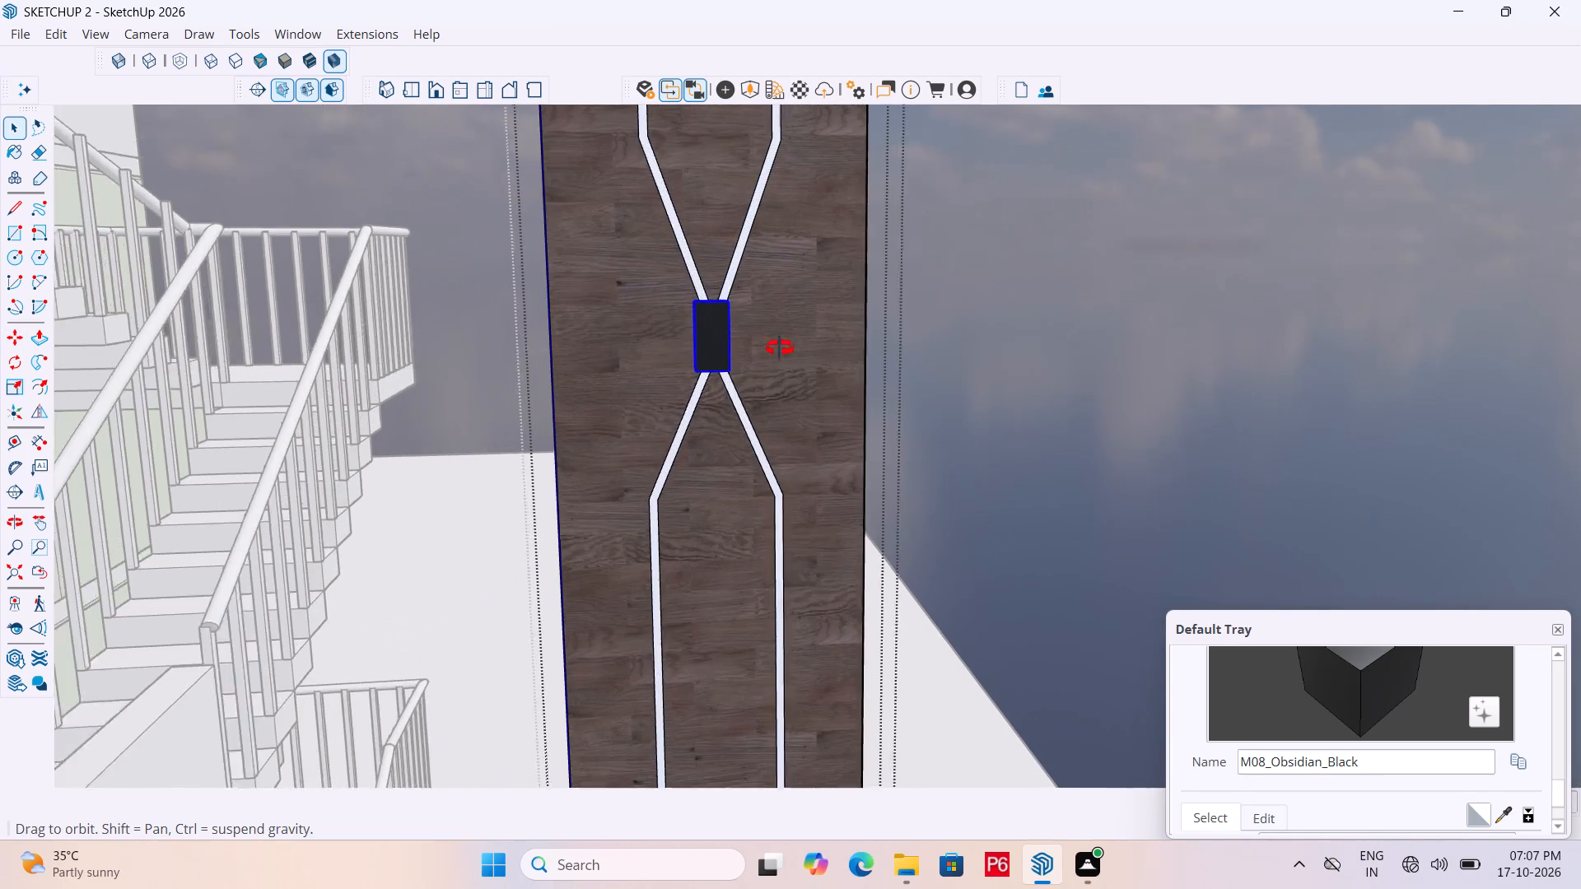
pyautogui.moveTo(780, 348); pyautogui.dragTo(692, 374, button='middle')
pyautogui.hotkey('ctrl', 's')
pyautogui.hotkey('ctrl', 's')
pyautogui.hotkey('ctrl', 's')
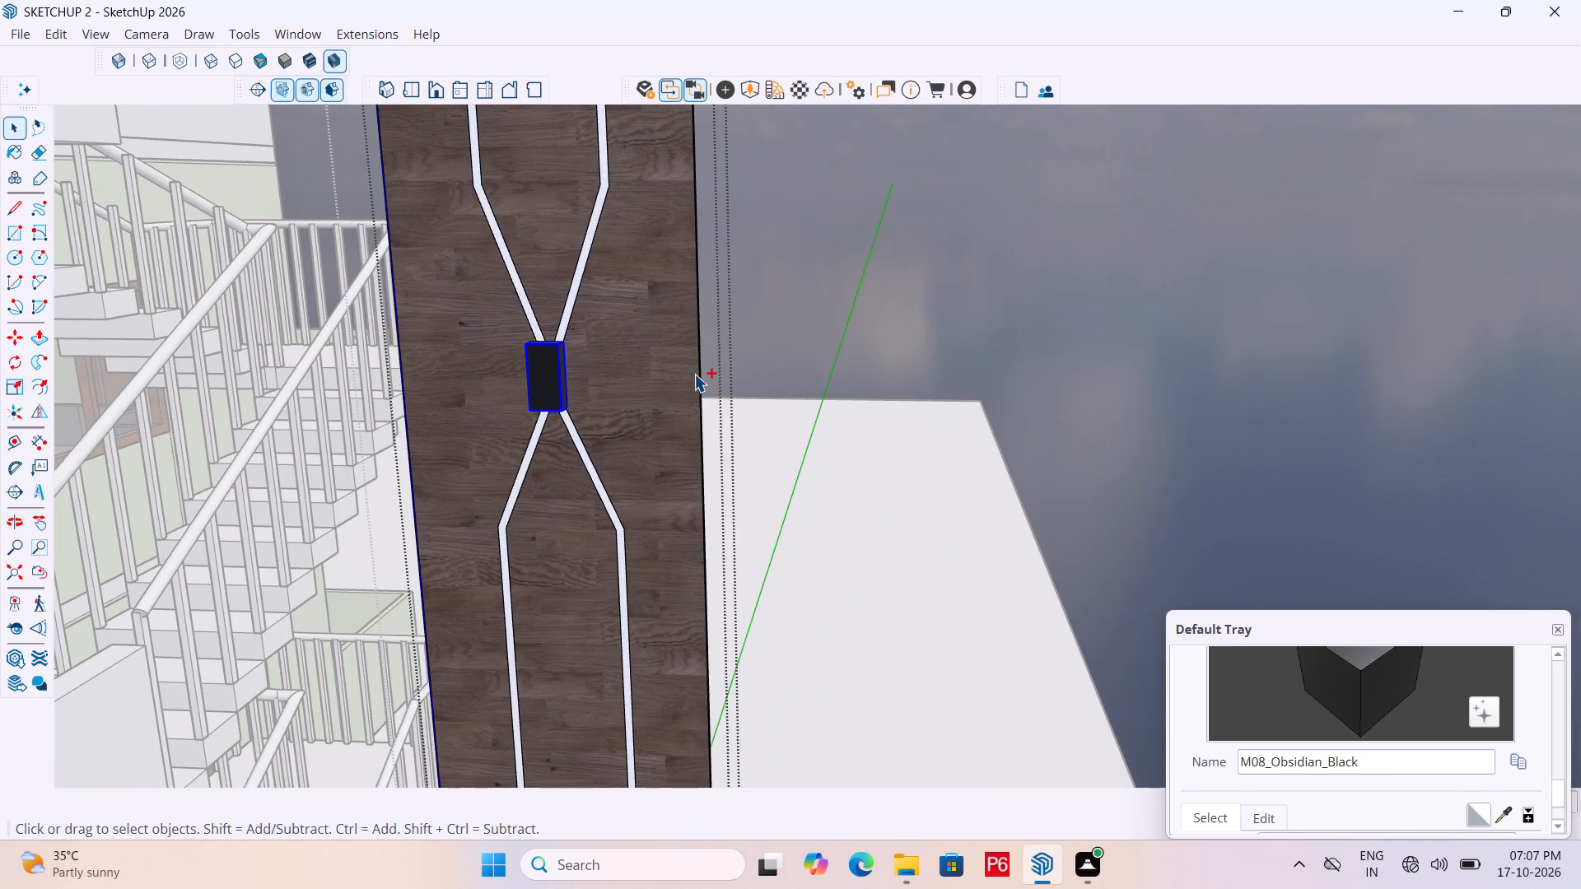
pyautogui.hotkey('ctrl', 's')
# Open the dark box's group and Push/Pull its top face downward to shorten the box.
pyautogui.scroll(-10, 832, 365)
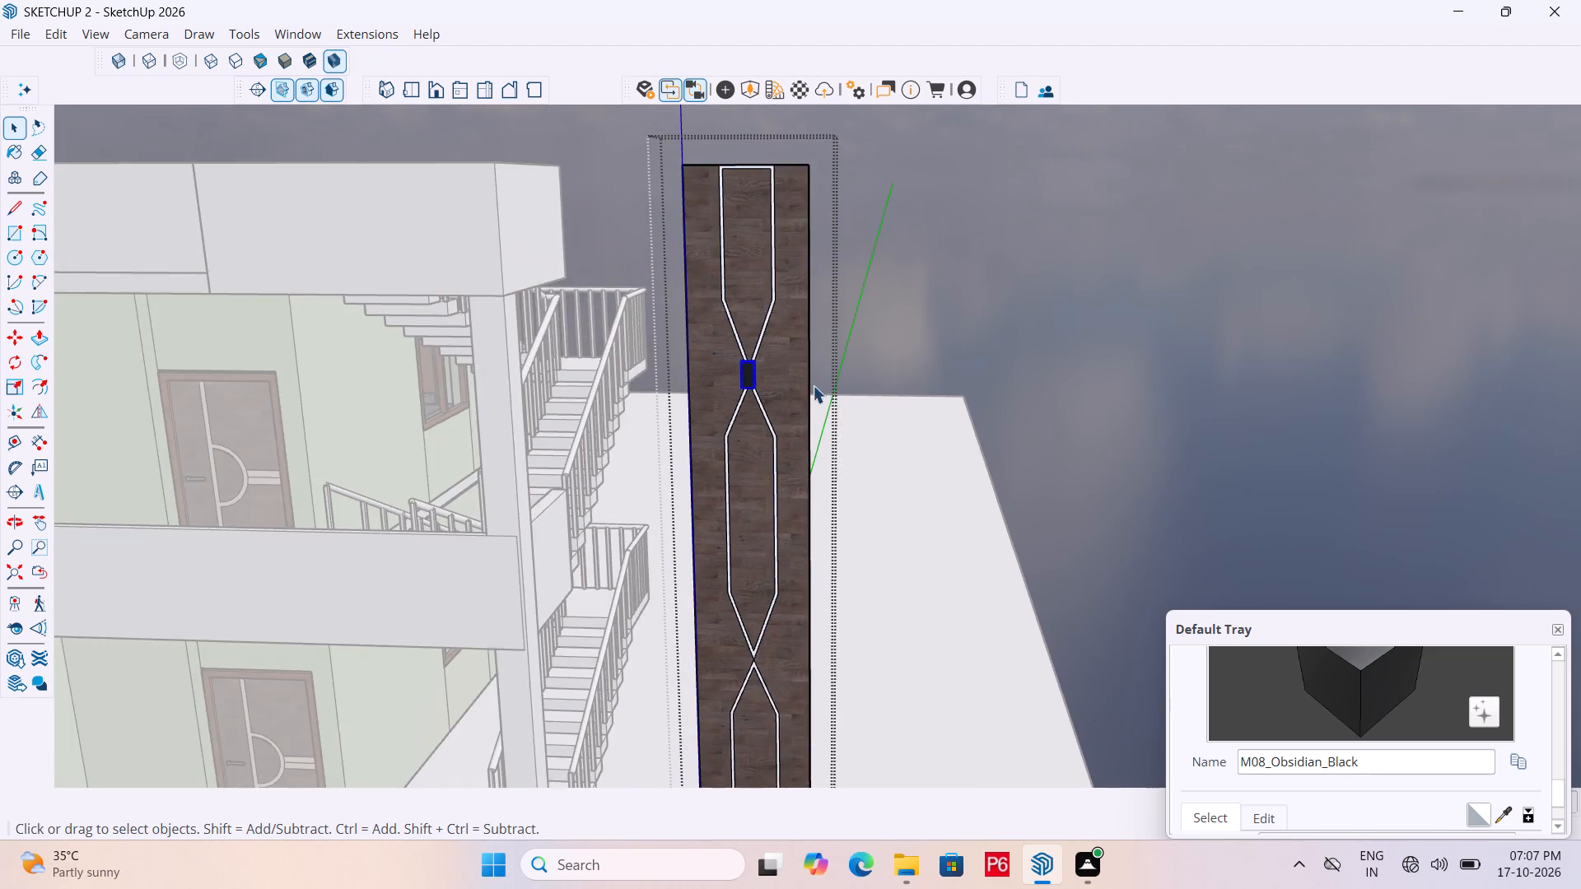
pyautogui.moveTo(797, 383); pyautogui.dragTo(593, 432, button='middle')
pyautogui.scroll(-1, 776, 396)
pyautogui.scroll(9, 593, 432)
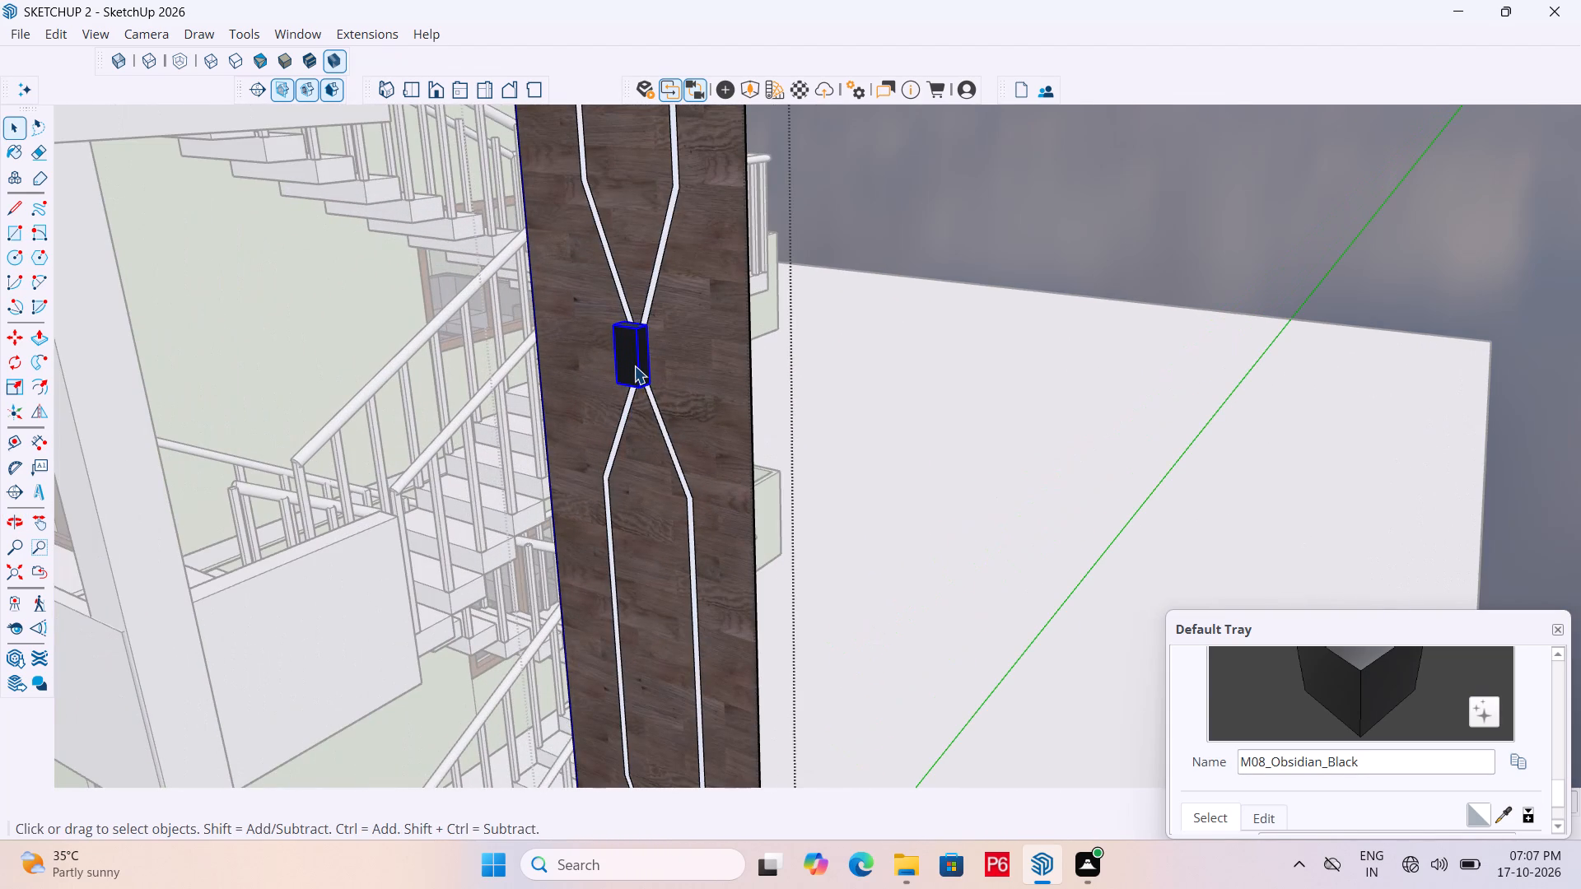
pyautogui.scroll(2, 634, 365)
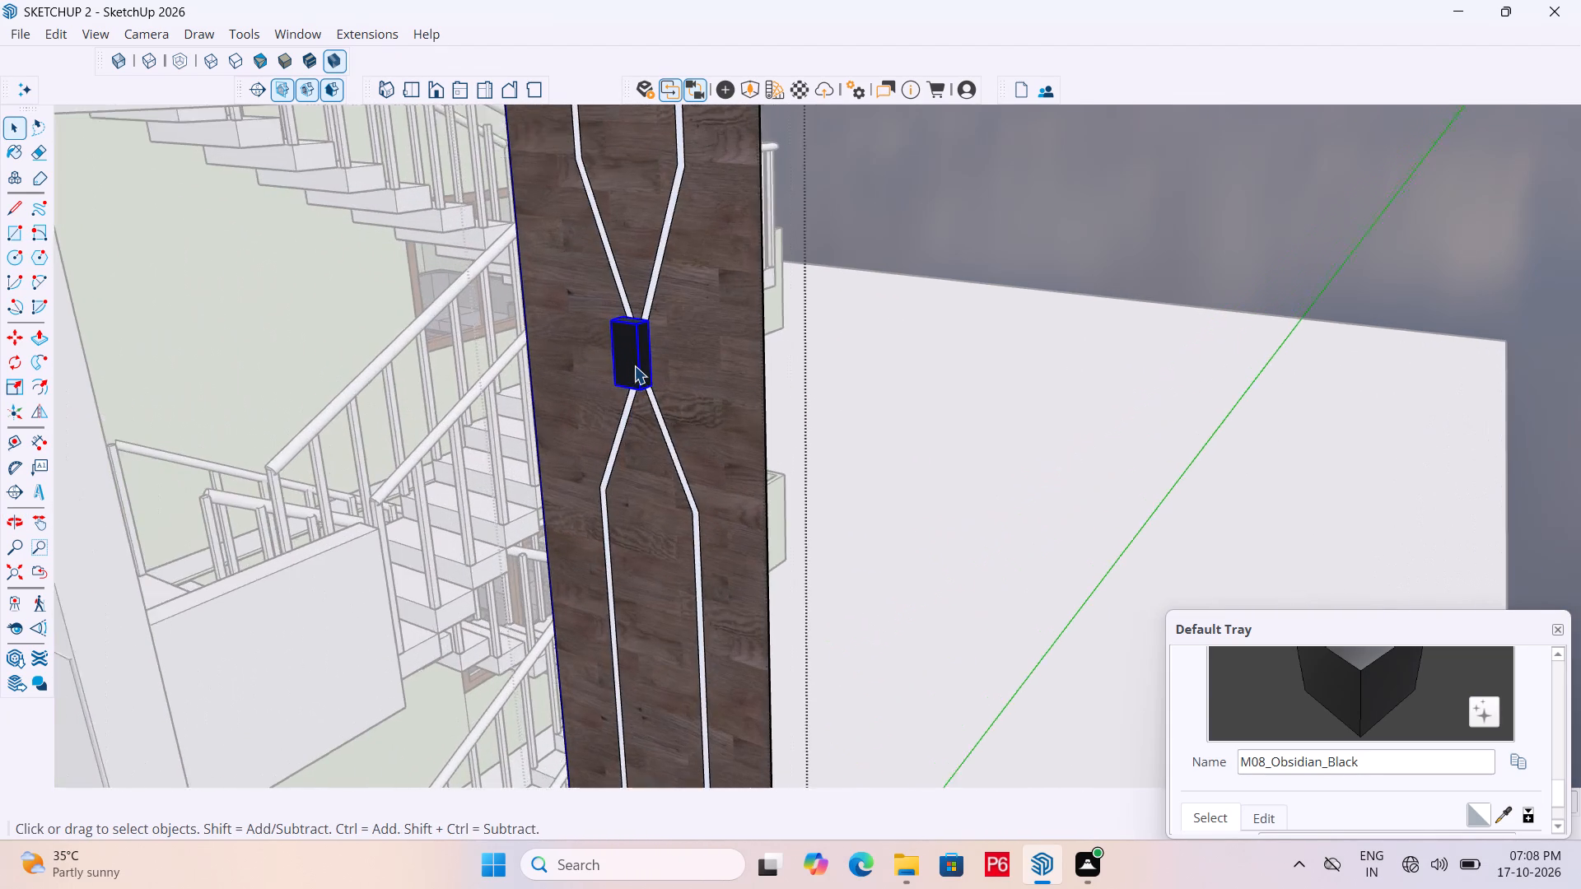
pyautogui.scroll(3, 634, 365)
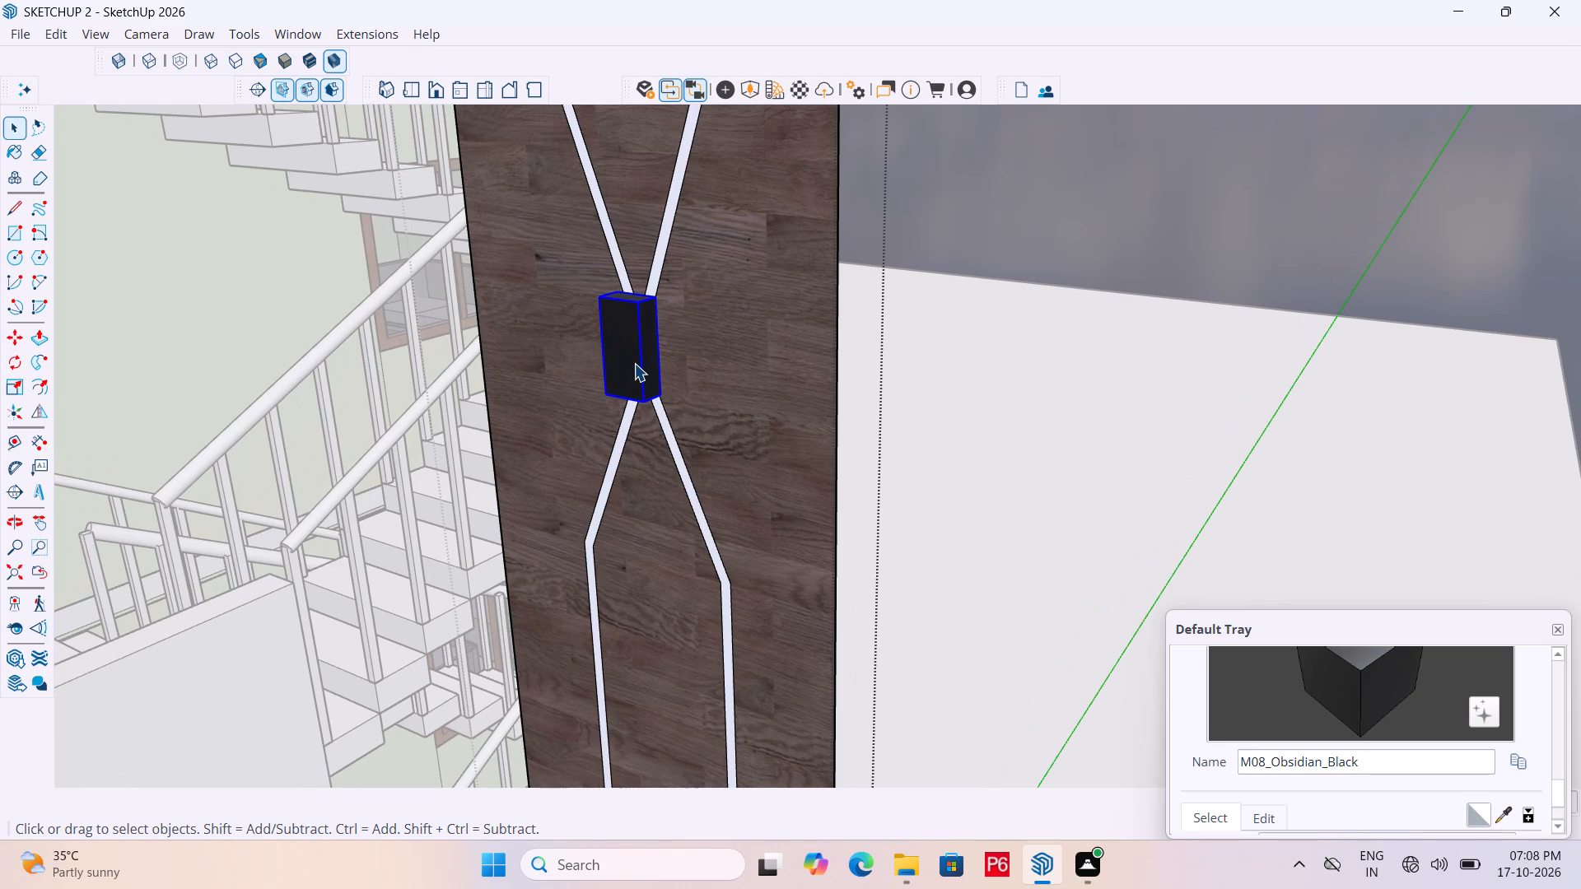
pyautogui.scroll(3, 631, 352)
pyautogui.moveTo(631, 352); pyautogui.dragTo(617, 375, button='middle')
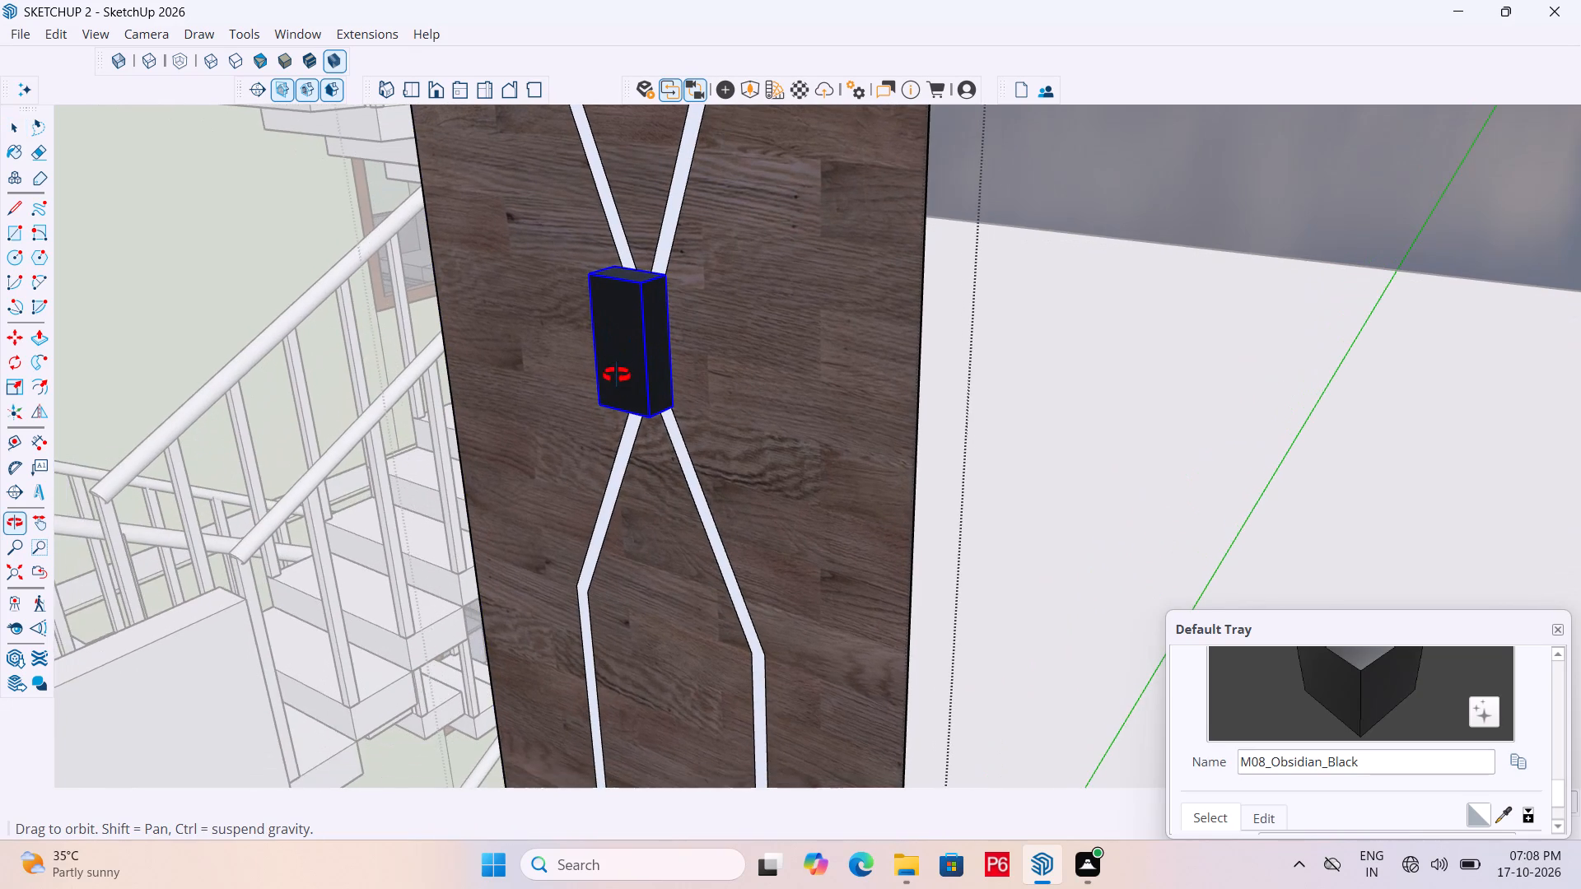
pyautogui.moveTo(617, 375); pyautogui.dragTo(655, 356, button='middle')
pyautogui.moveTo(634, 250); pyautogui.dragTo(742, 406, button='middle')
pyautogui.scroll(5, 740, 418)
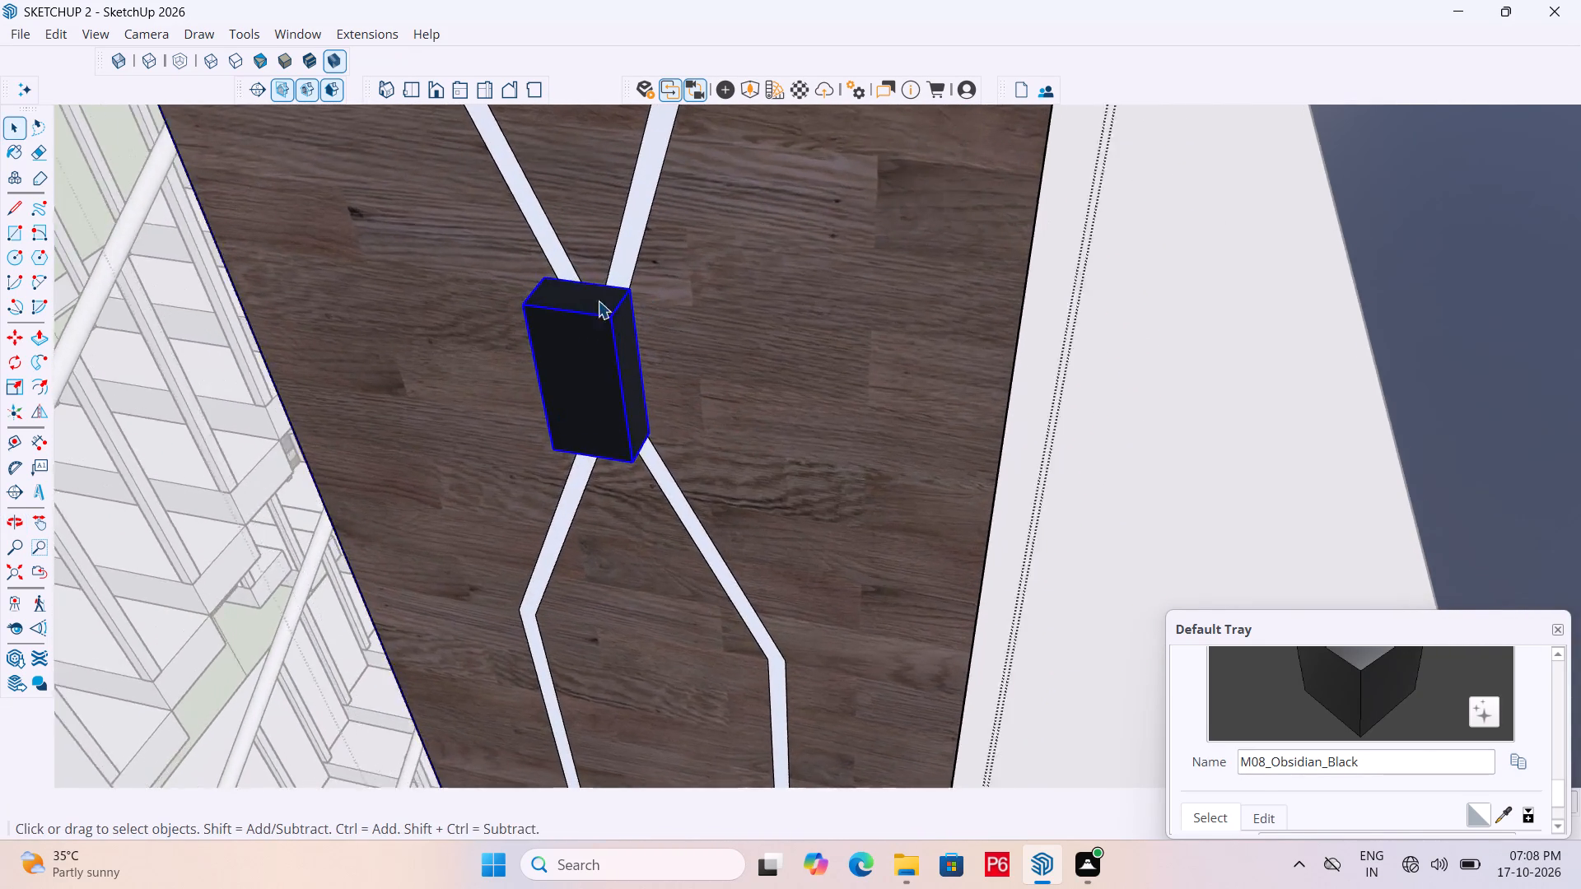
pyautogui.scroll(6, 598, 300)
pyautogui.doubleClick(604, 300)
pyautogui.doubleClick(562, 283)
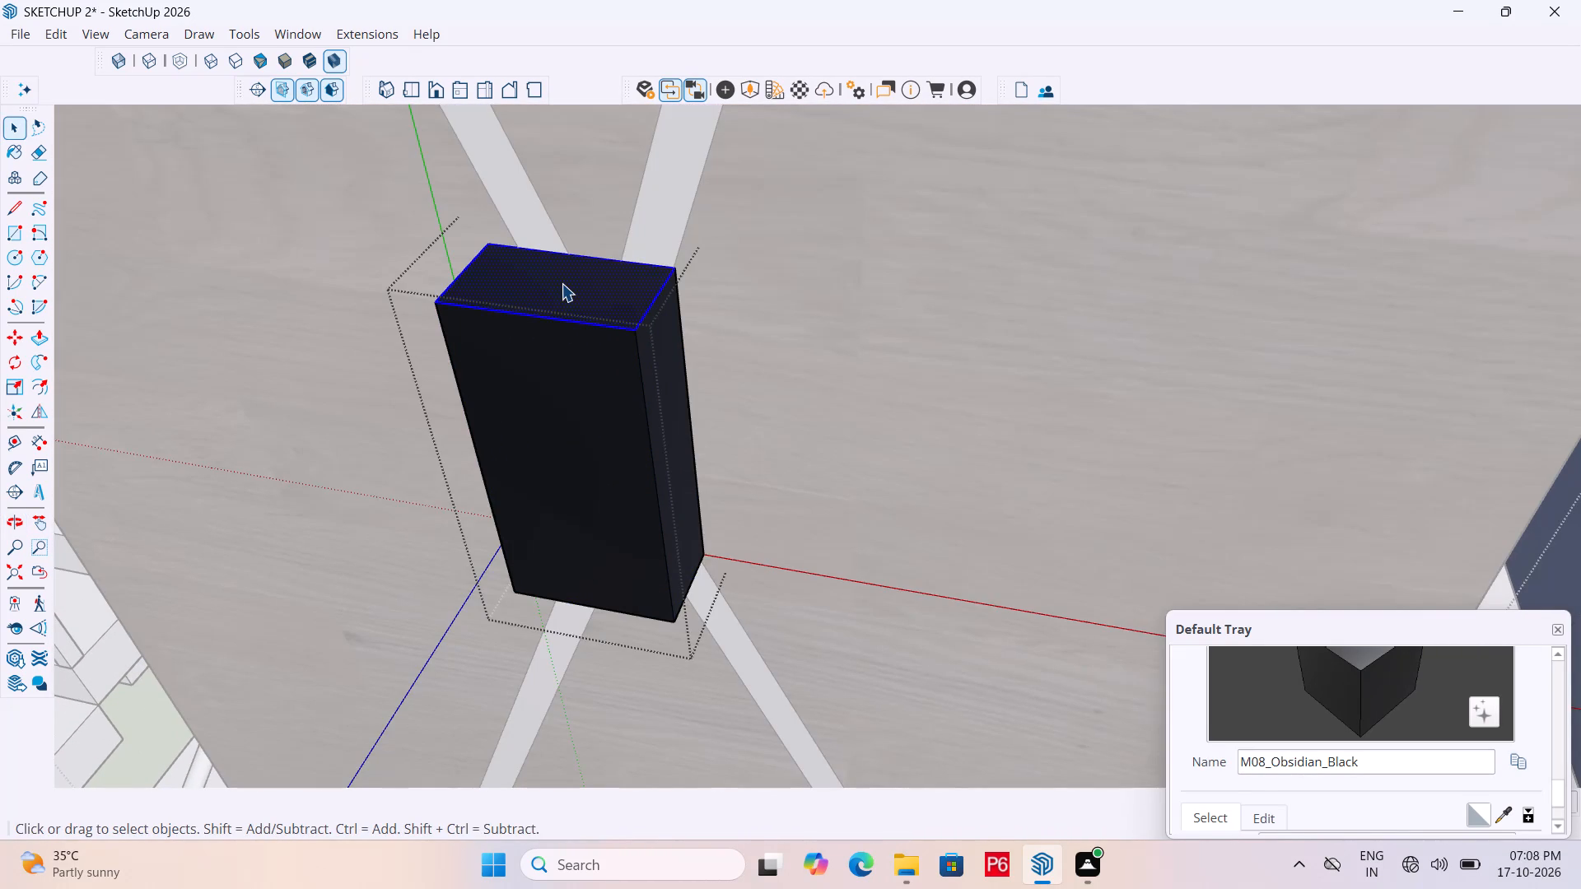
pyautogui.press('p')
pyautogui.click(562, 283)
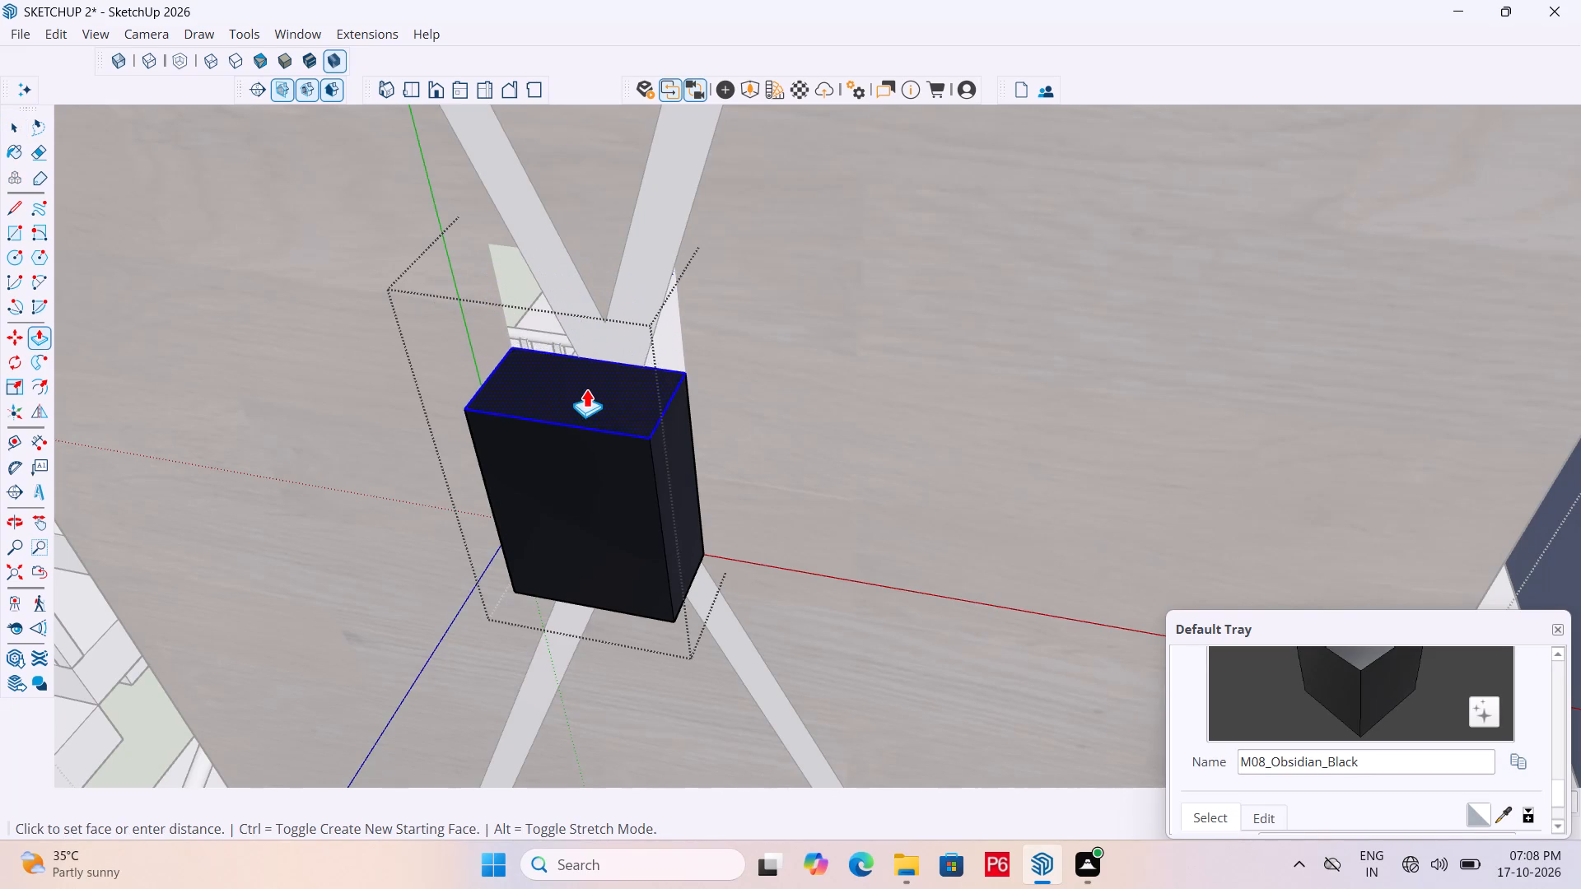
pyautogui.click(578, 401)
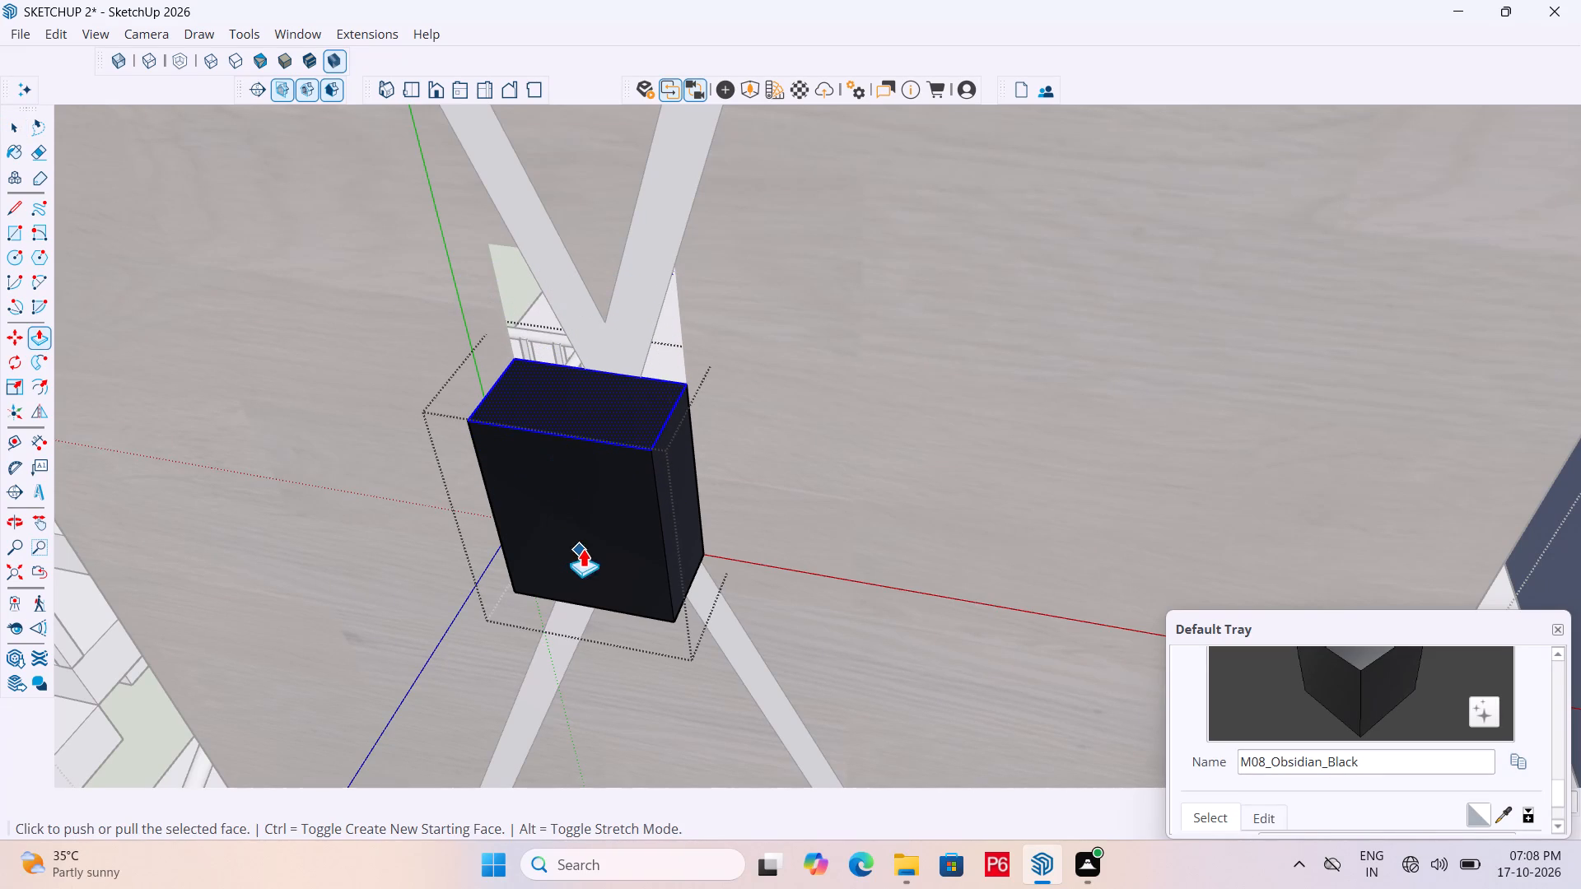
# Push the dark box's bottom face slightly upward to shorten it from below, and close the box's group.
pyautogui.moveTo(585, 538); pyautogui.dragTo(649, 115, button='middle')
pyautogui.moveTo(605, 566); pyautogui.dragTo(662, 202, button='middle')
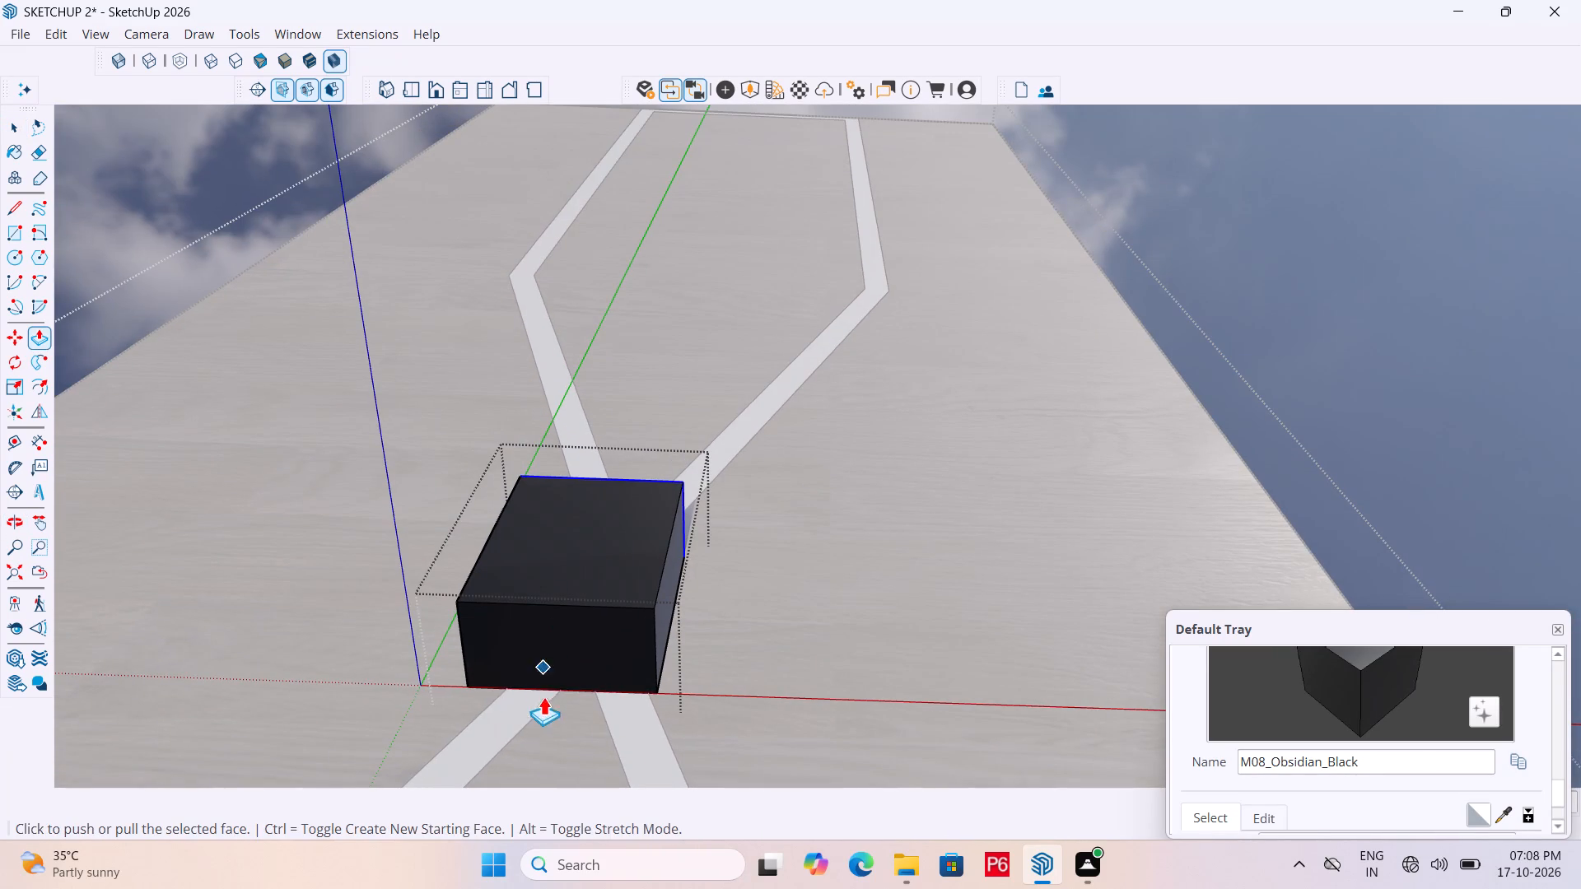
pyautogui.press('space')
pyautogui.click(580, 642)
pyautogui.press('p')
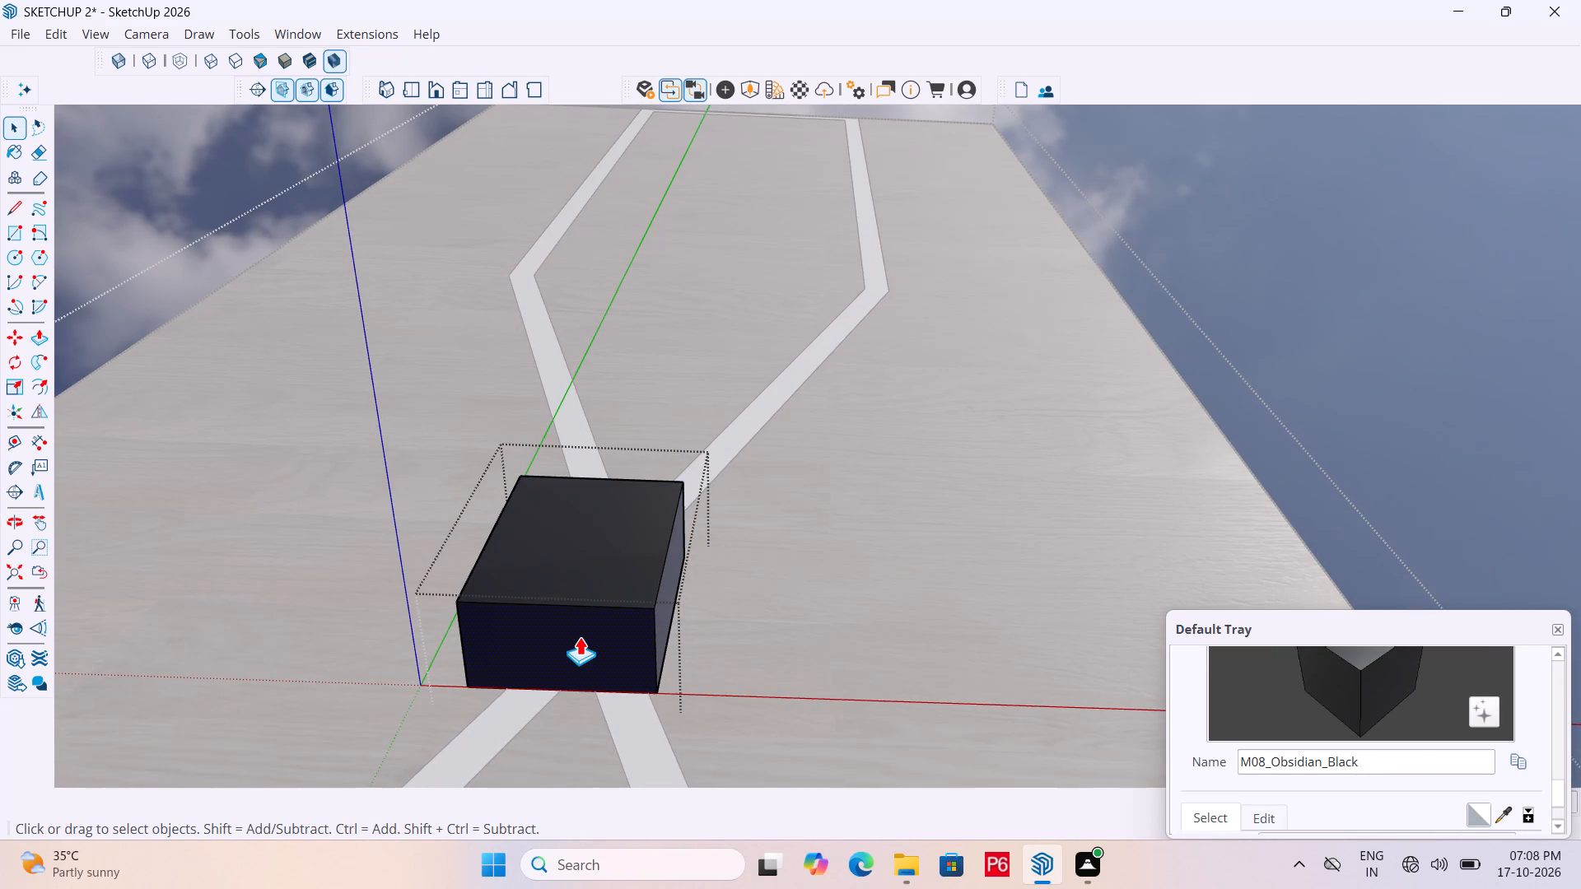
pyautogui.click(580, 636)
pyautogui.click(590, 598)
pyautogui.scroll(-8, 452, 593)
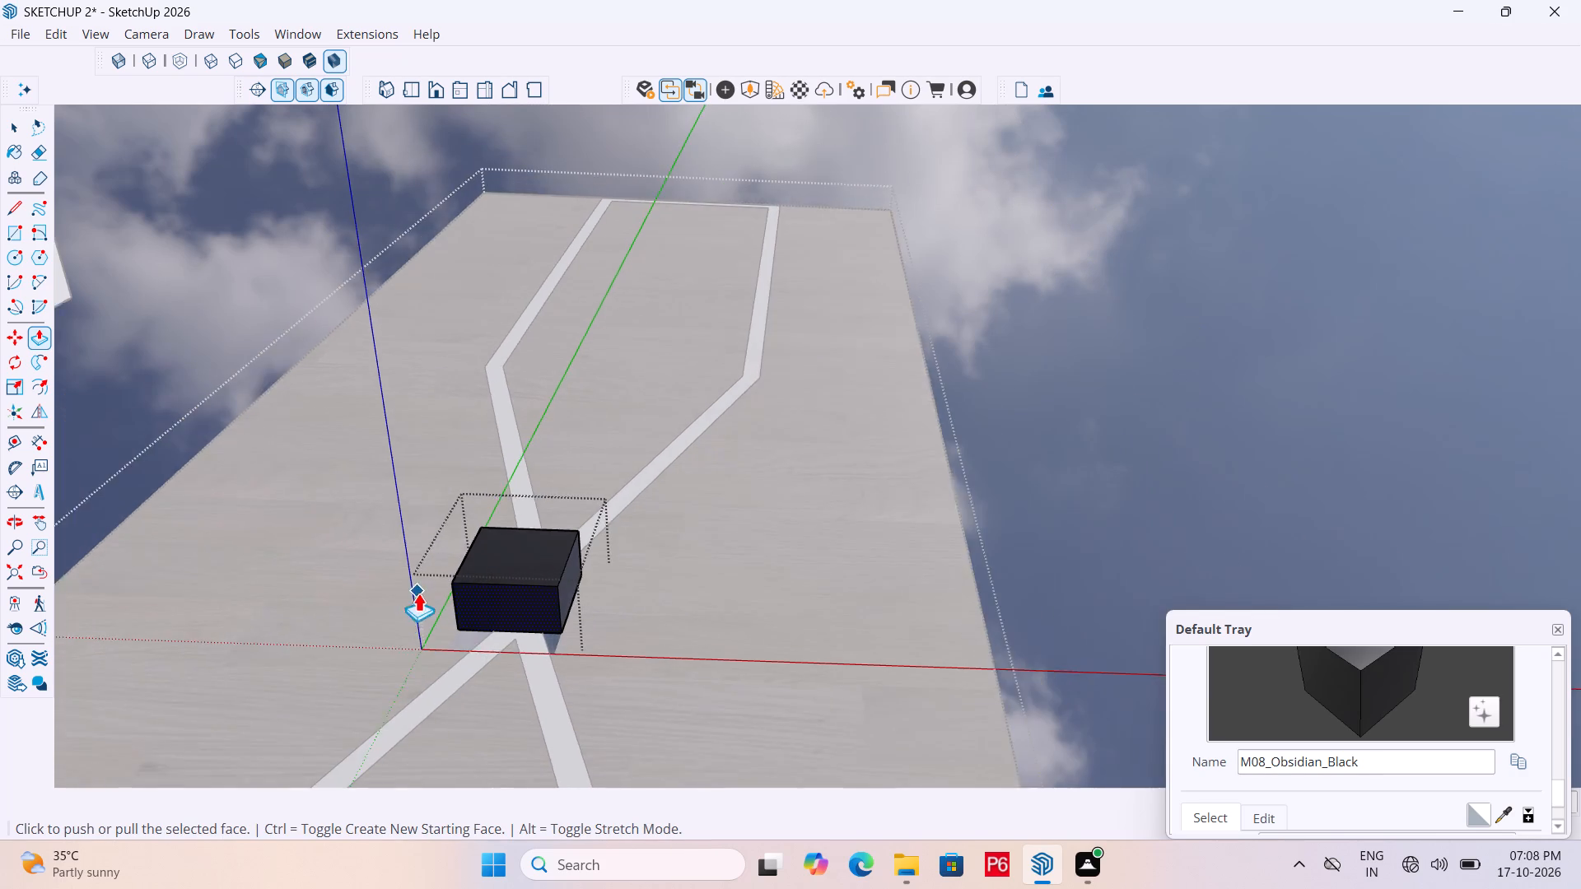
pyautogui.scroll(-3, 418, 593)
pyautogui.press('space')
pyautogui.click(1008, 508)
# Close the wood panel's group, returning to the whole house model.
pyautogui.scroll(-2, 416, 435)
pyautogui.moveTo(407, 488); pyautogui.dragTo(464, 720, button='middle')
pyautogui.scroll(-3, 427, 457)
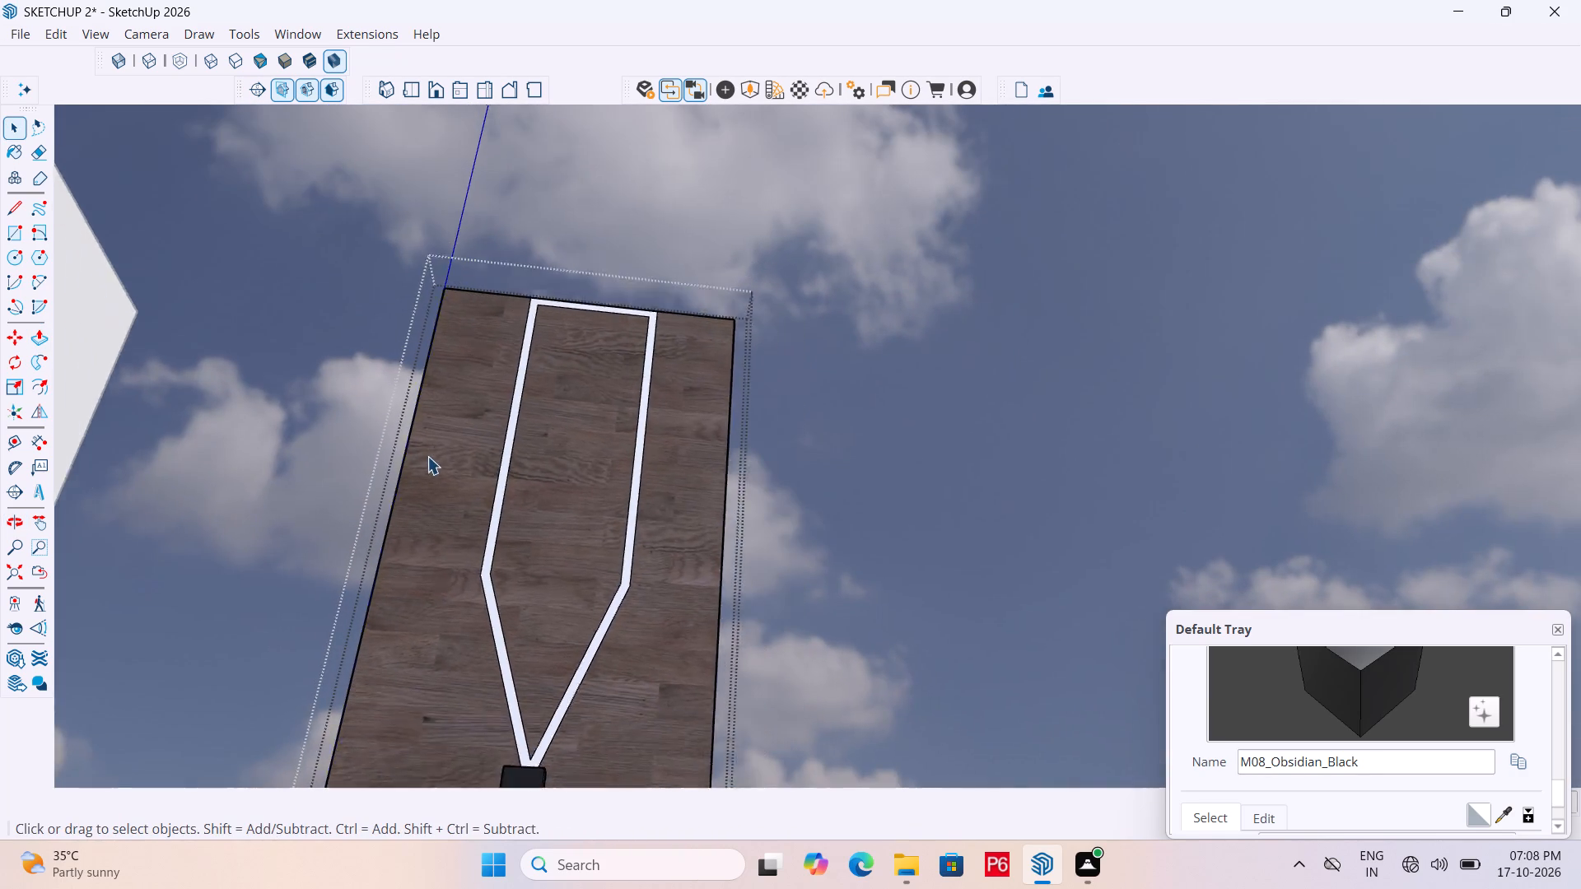
pyautogui.scroll(-3, 427, 456)
pyautogui.moveTo(461, 655); pyautogui.dragTo(484, 705, button='middle')
pyautogui.scroll(-6, 390, 422)
pyautogui.scroll(-4, 433, 480)
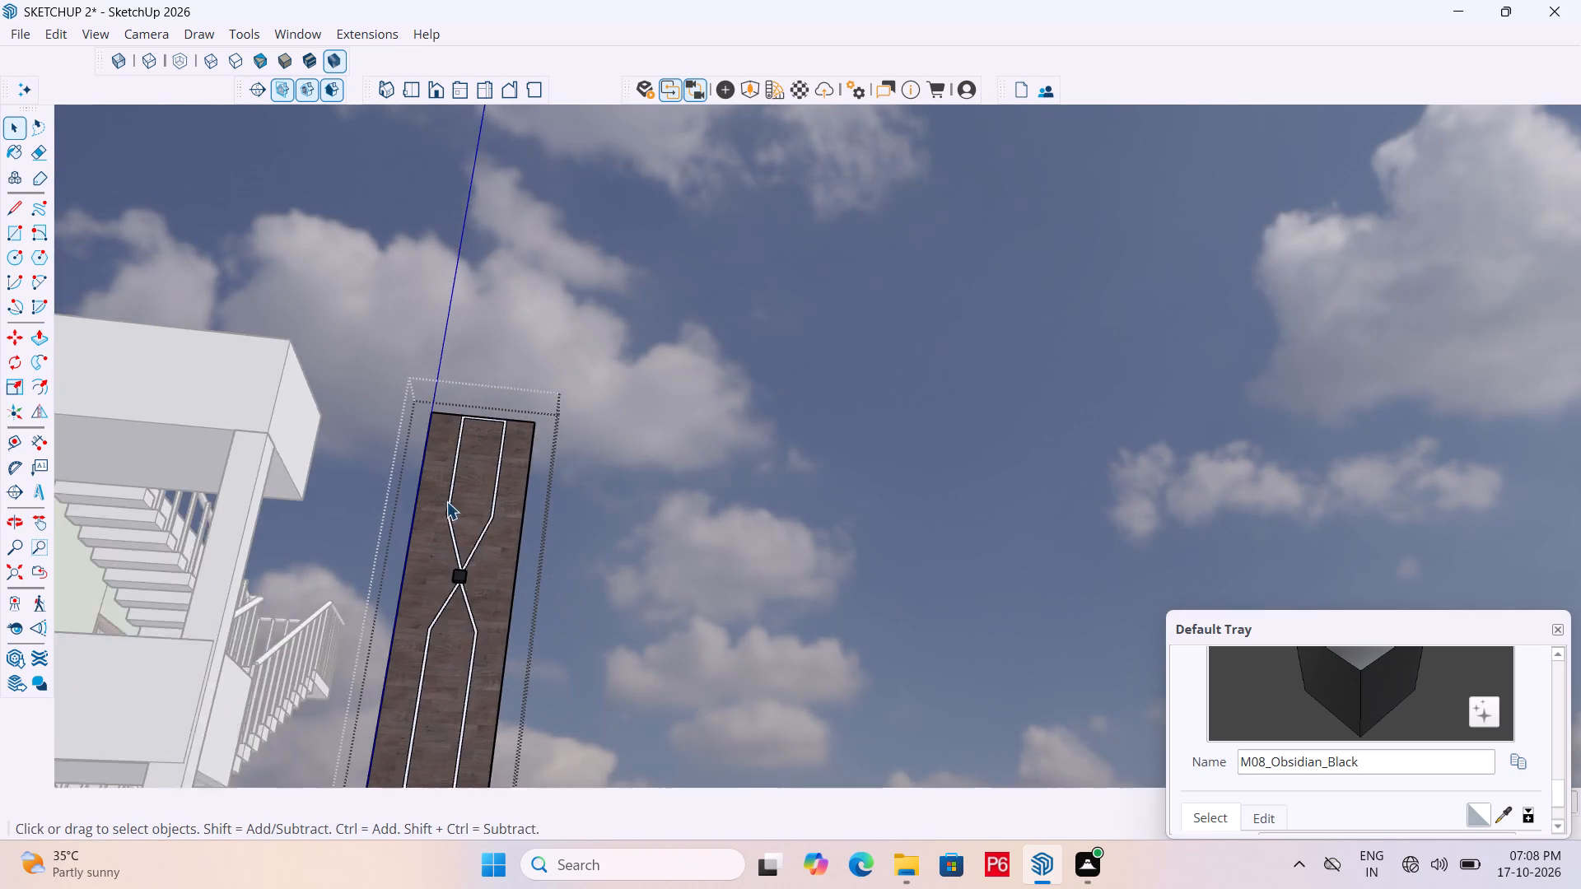
pyautogui.scroll(-1, 446, 501)
pyautogui.moveTo(459, 584); pyautogui.dragTo(483, 706, button='middle')
pyautogui.scroll(-5, 606, 305)
pyautogui.moveTo(549, 506); pyautogui.dragTo(498, 623, button='middle')
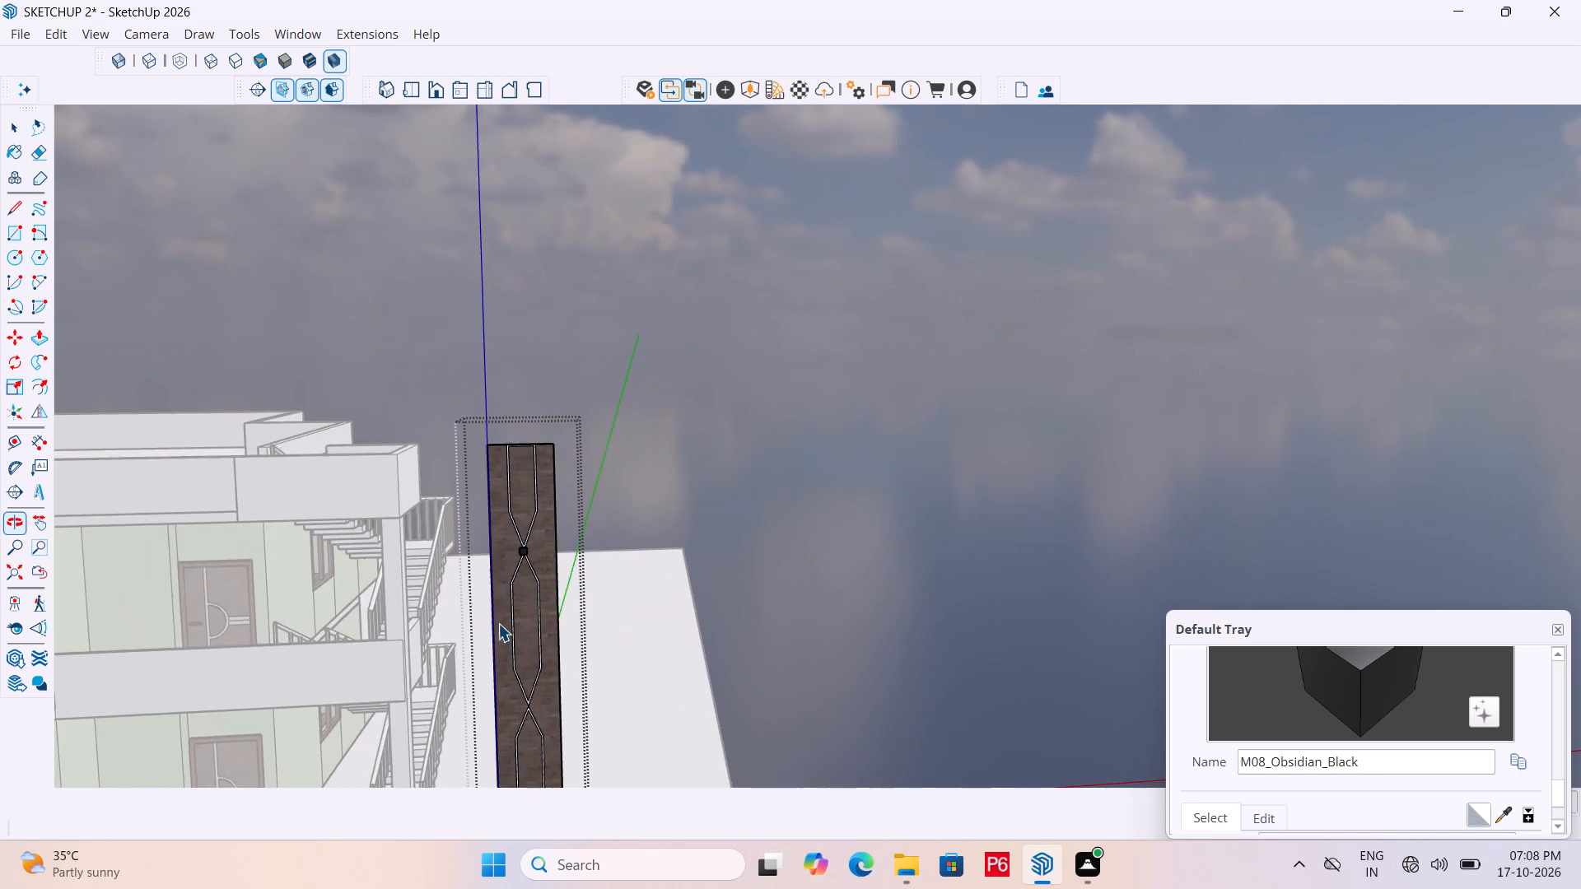
pyautogui.scroll(5, 497, 623)
pyautogui.click(847, 365)
pyautogui.moveTo(517, 489); pyautogui.dragTo(402, 501, button='middle')
pyautogui.scroll(-1, 501, 472)
pyautogui.scroll(3, 473, 545)
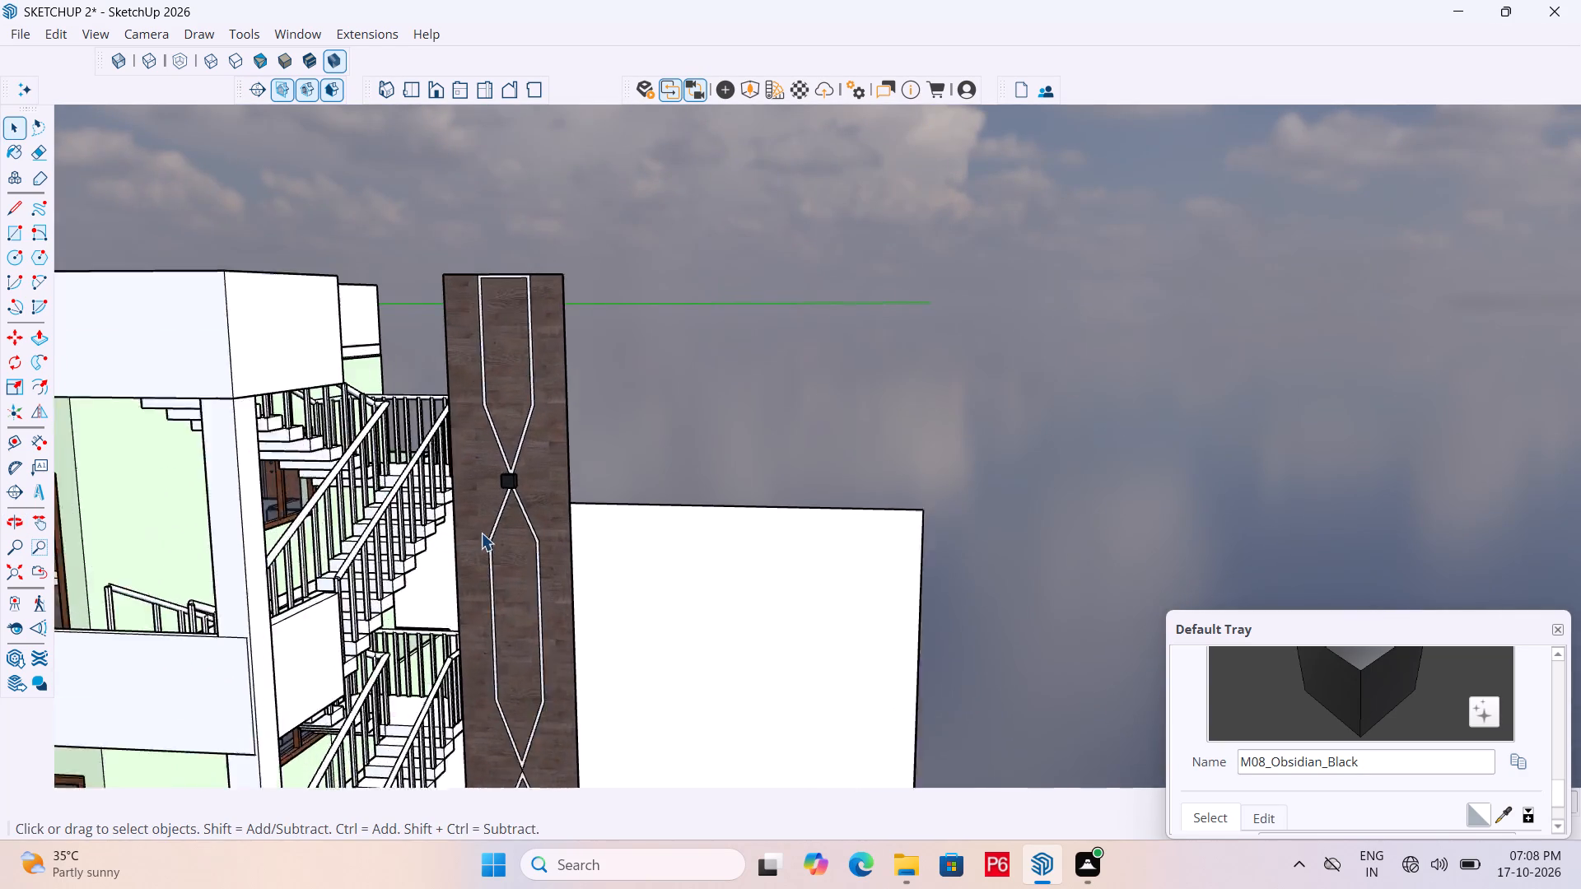
# Open the wood panel's group for editing and select the dark box at the upper strip crossing.
pyautogui.scroll(3, 481, 533)
pyautogui.click(528, 462)
pyautogui.tripleClick(525, 466)
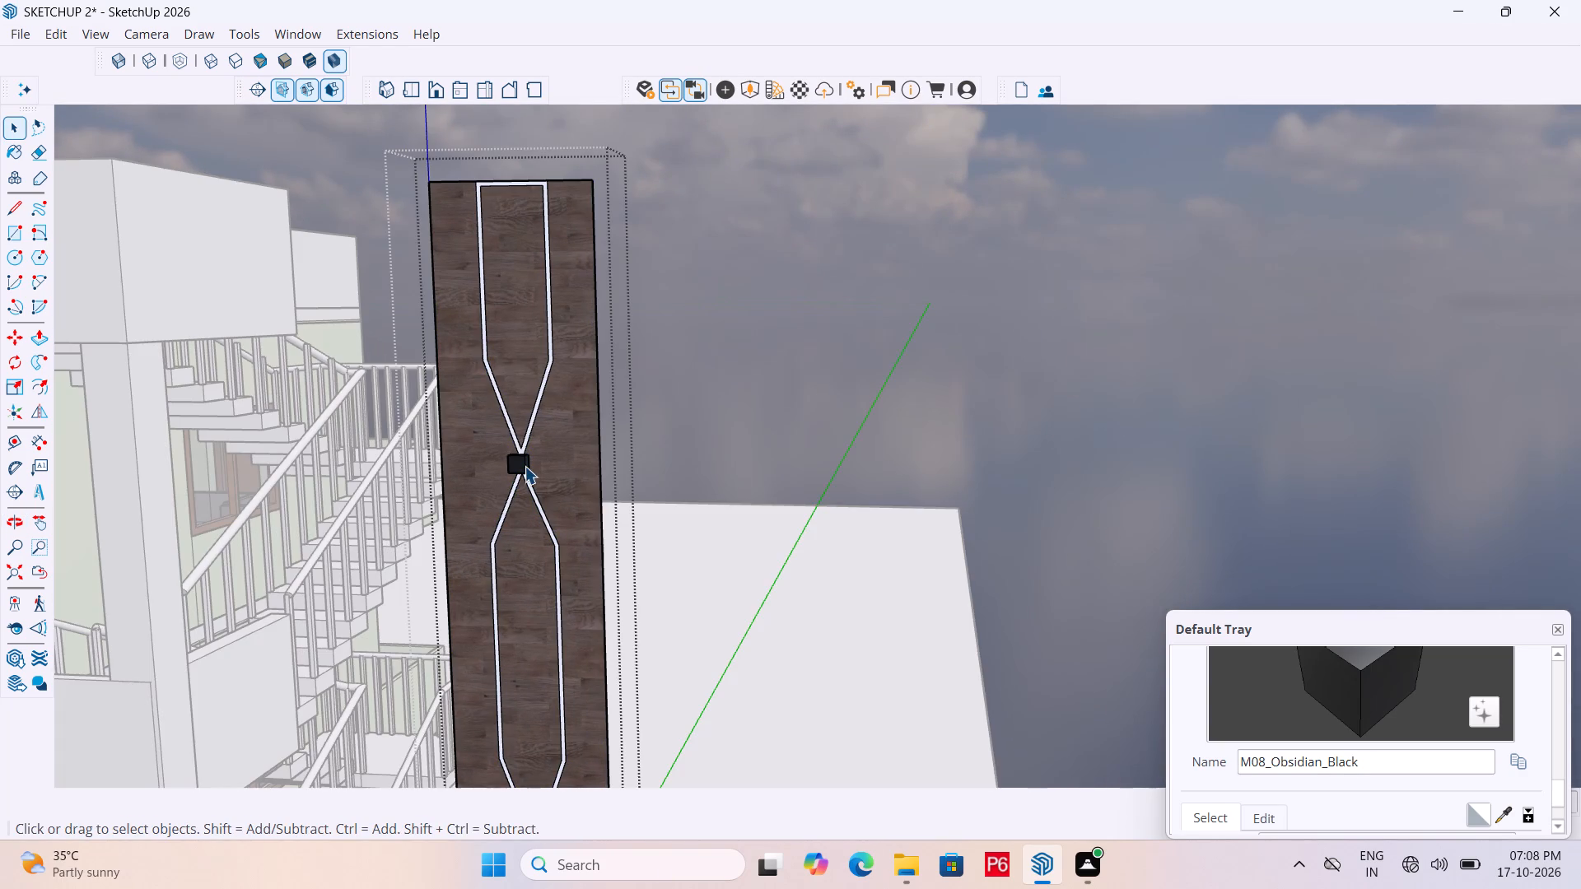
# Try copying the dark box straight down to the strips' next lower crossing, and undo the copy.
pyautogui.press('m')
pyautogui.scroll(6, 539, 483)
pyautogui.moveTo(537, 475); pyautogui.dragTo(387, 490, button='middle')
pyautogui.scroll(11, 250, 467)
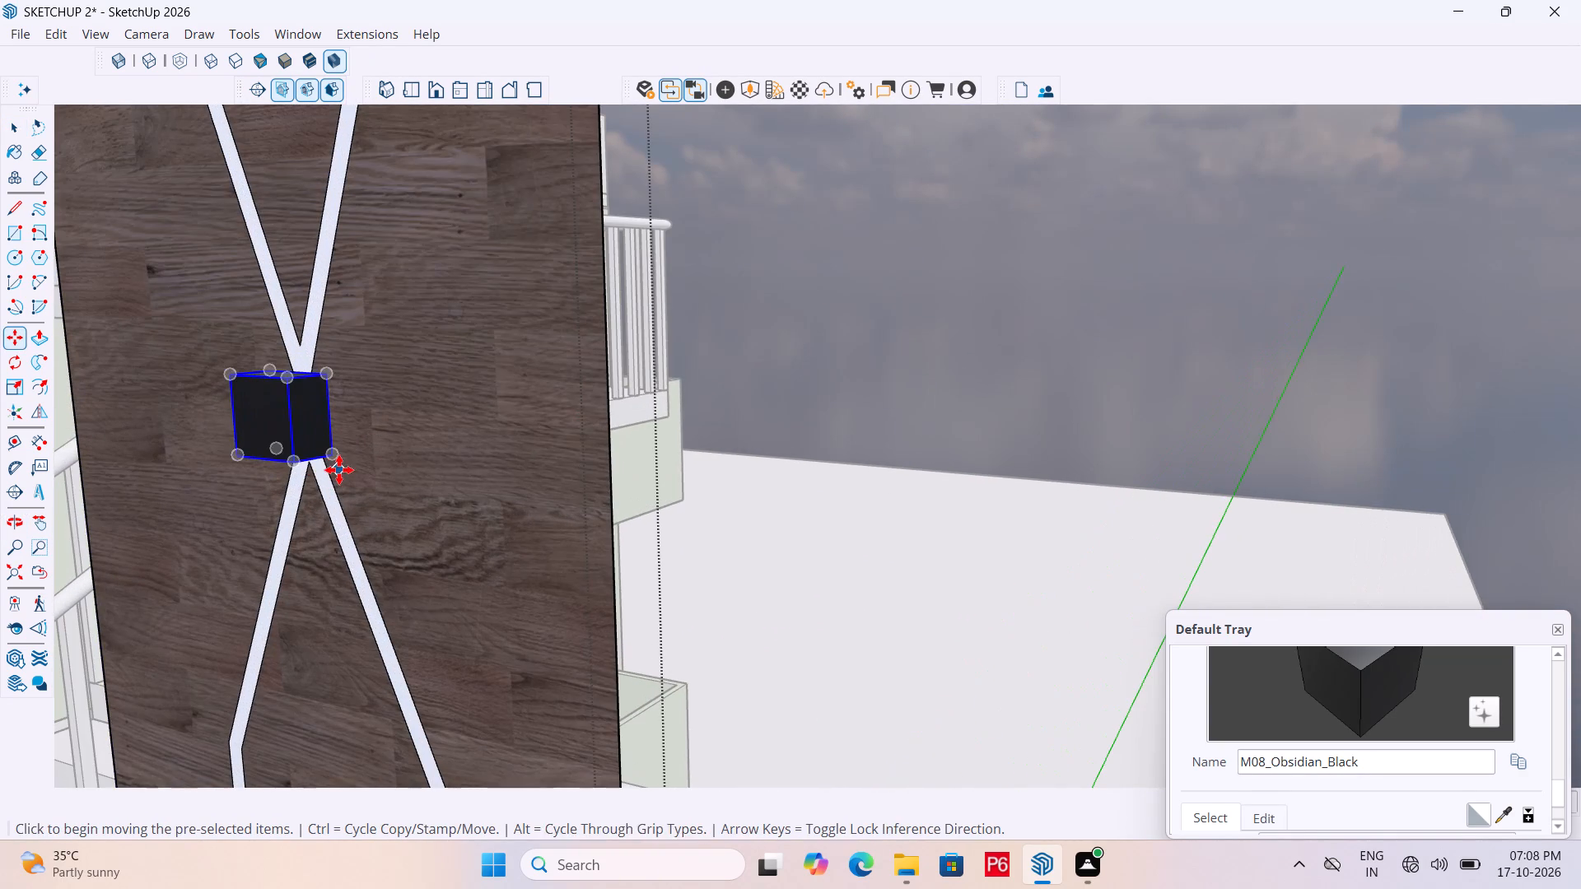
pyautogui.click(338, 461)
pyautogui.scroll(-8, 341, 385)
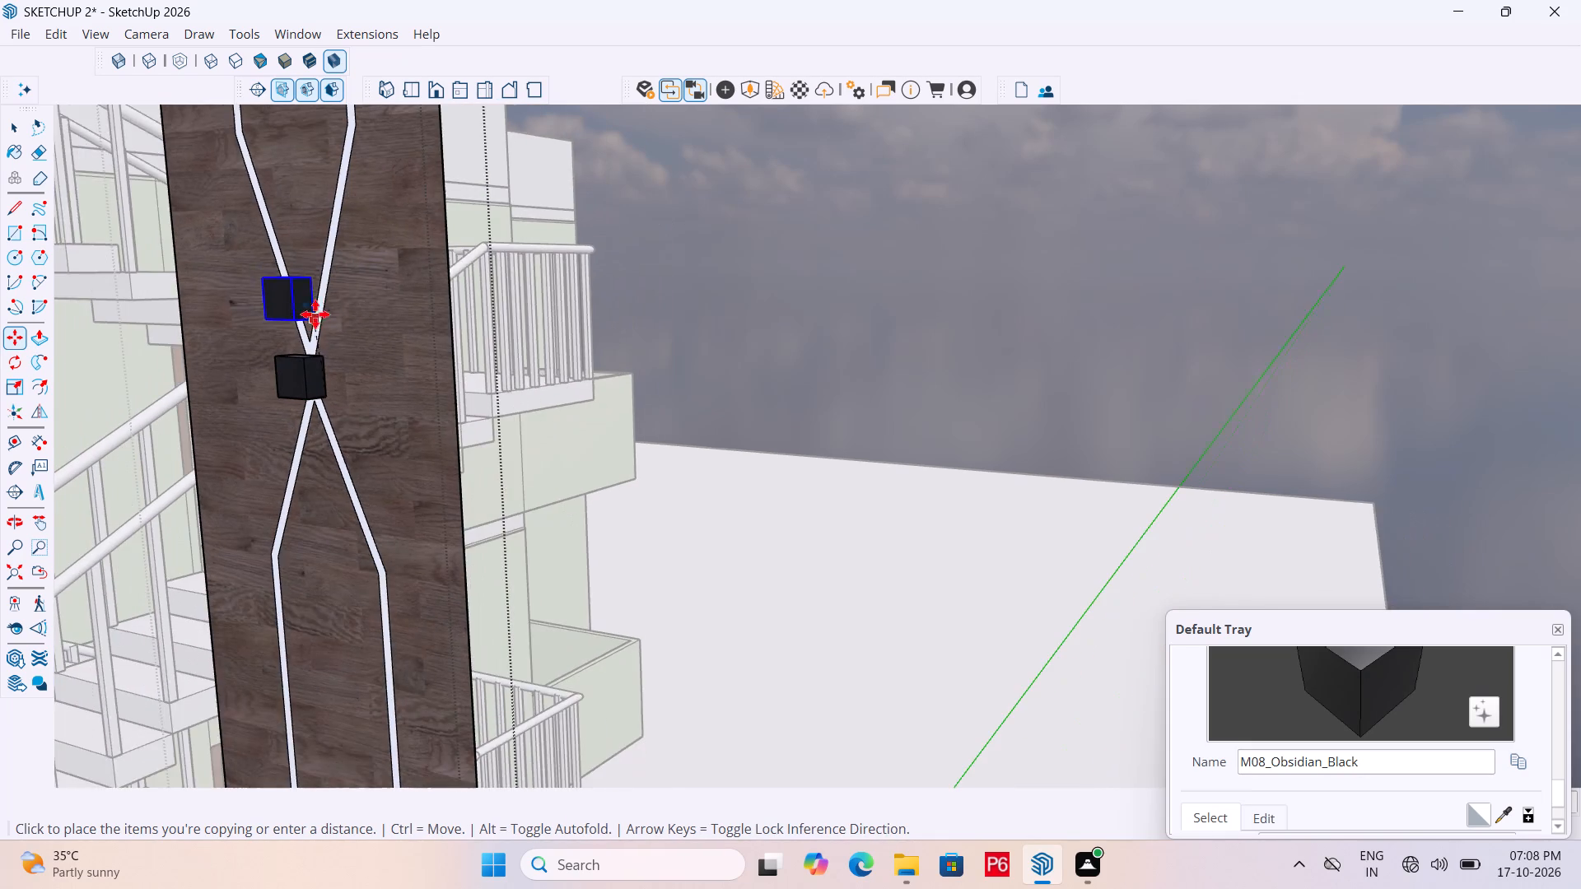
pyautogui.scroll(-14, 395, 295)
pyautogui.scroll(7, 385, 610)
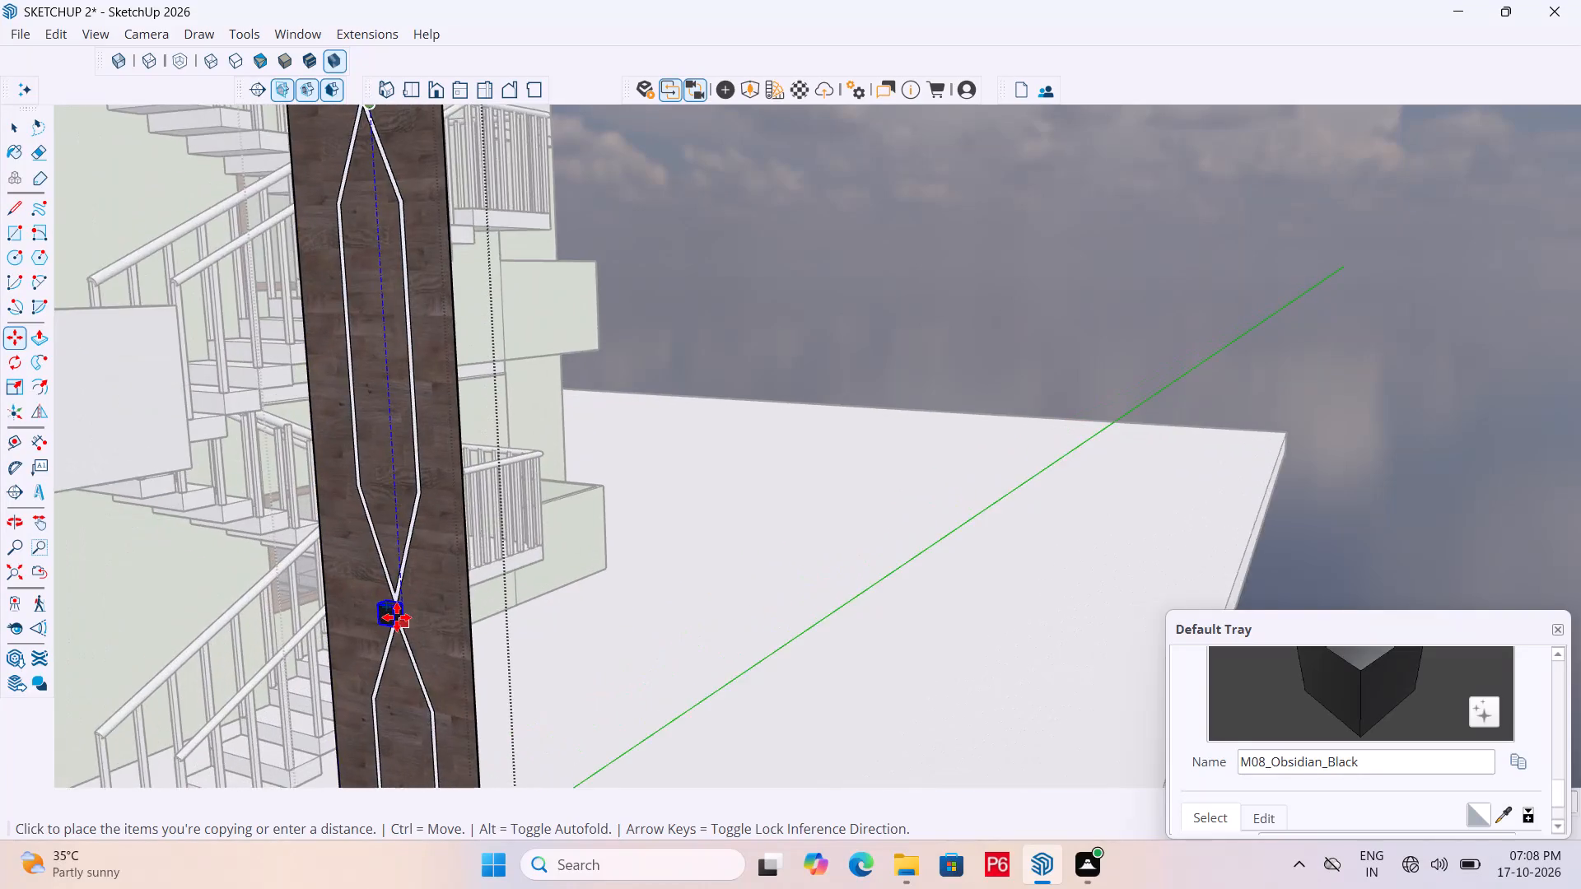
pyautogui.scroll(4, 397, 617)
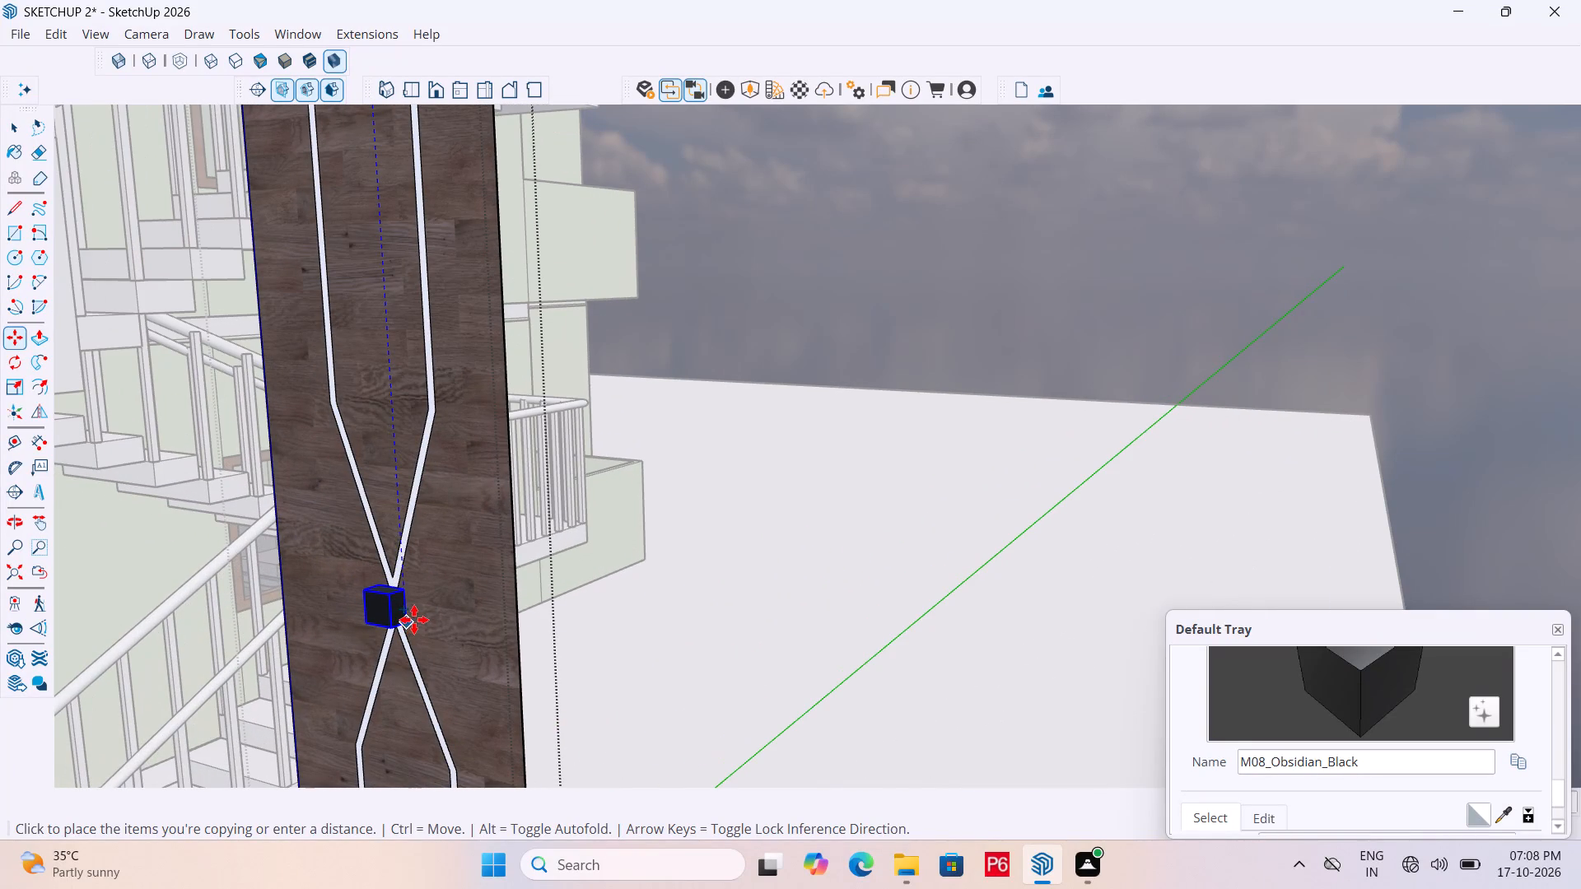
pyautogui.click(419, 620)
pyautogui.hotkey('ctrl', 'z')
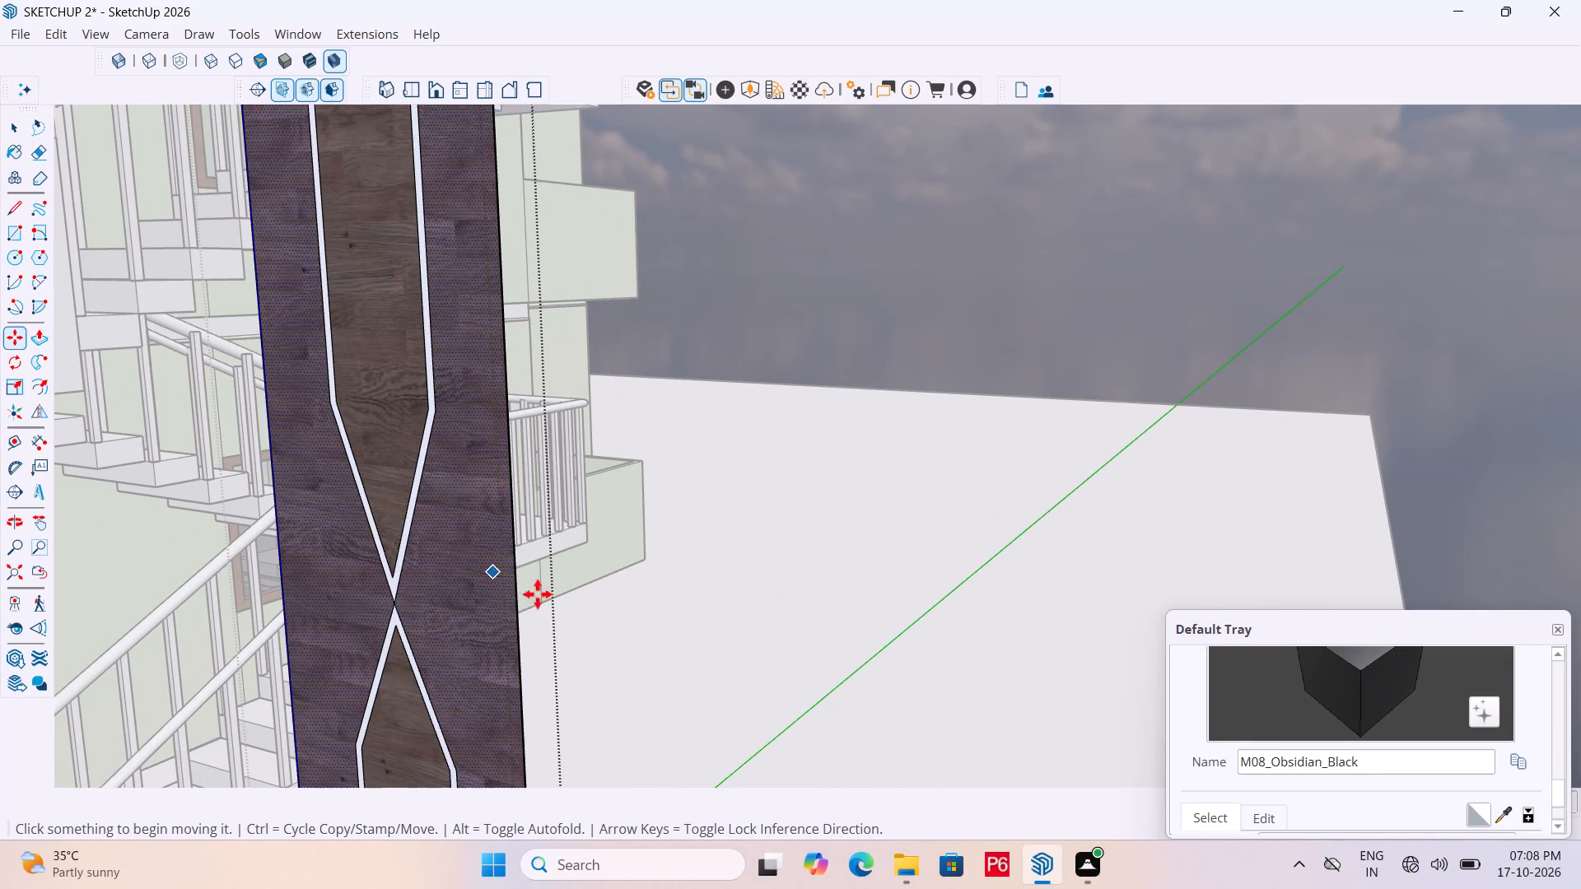
# Open the dark box's group and Push/Pull both side faces inward to narrow the box over the crossing.
pyautogui.scroll(-7, 586, 623)
pyautogui.scroll(11, 465, 245)
pyautogui.press('space')
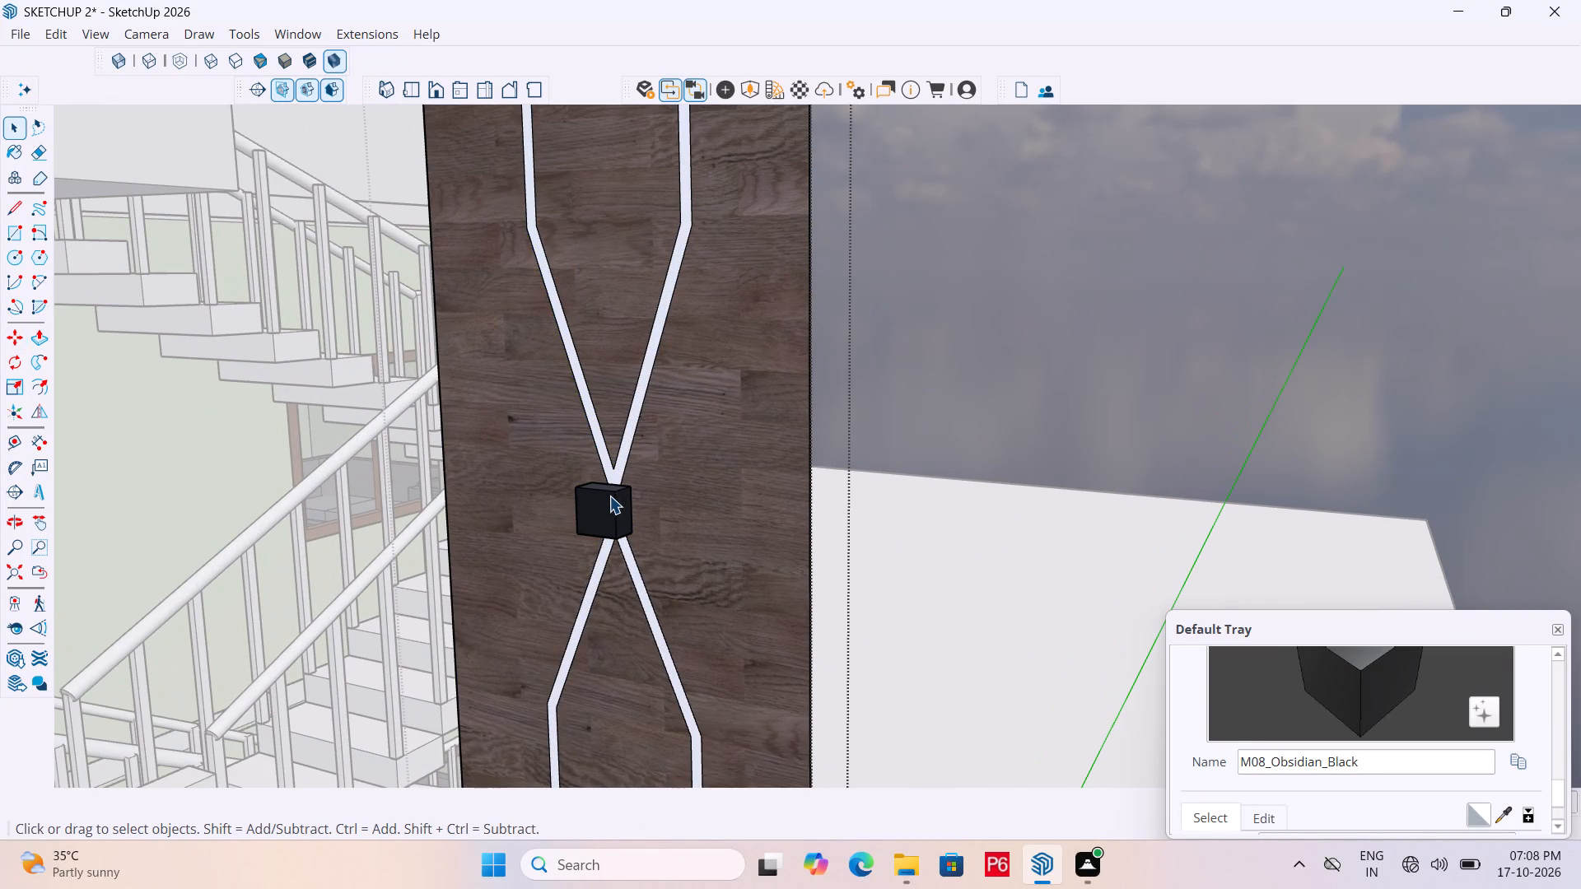
pyautogui.click(609, 496)
pyautogui.click(601, 504)
pyautogui.tripleClick(601, 504)
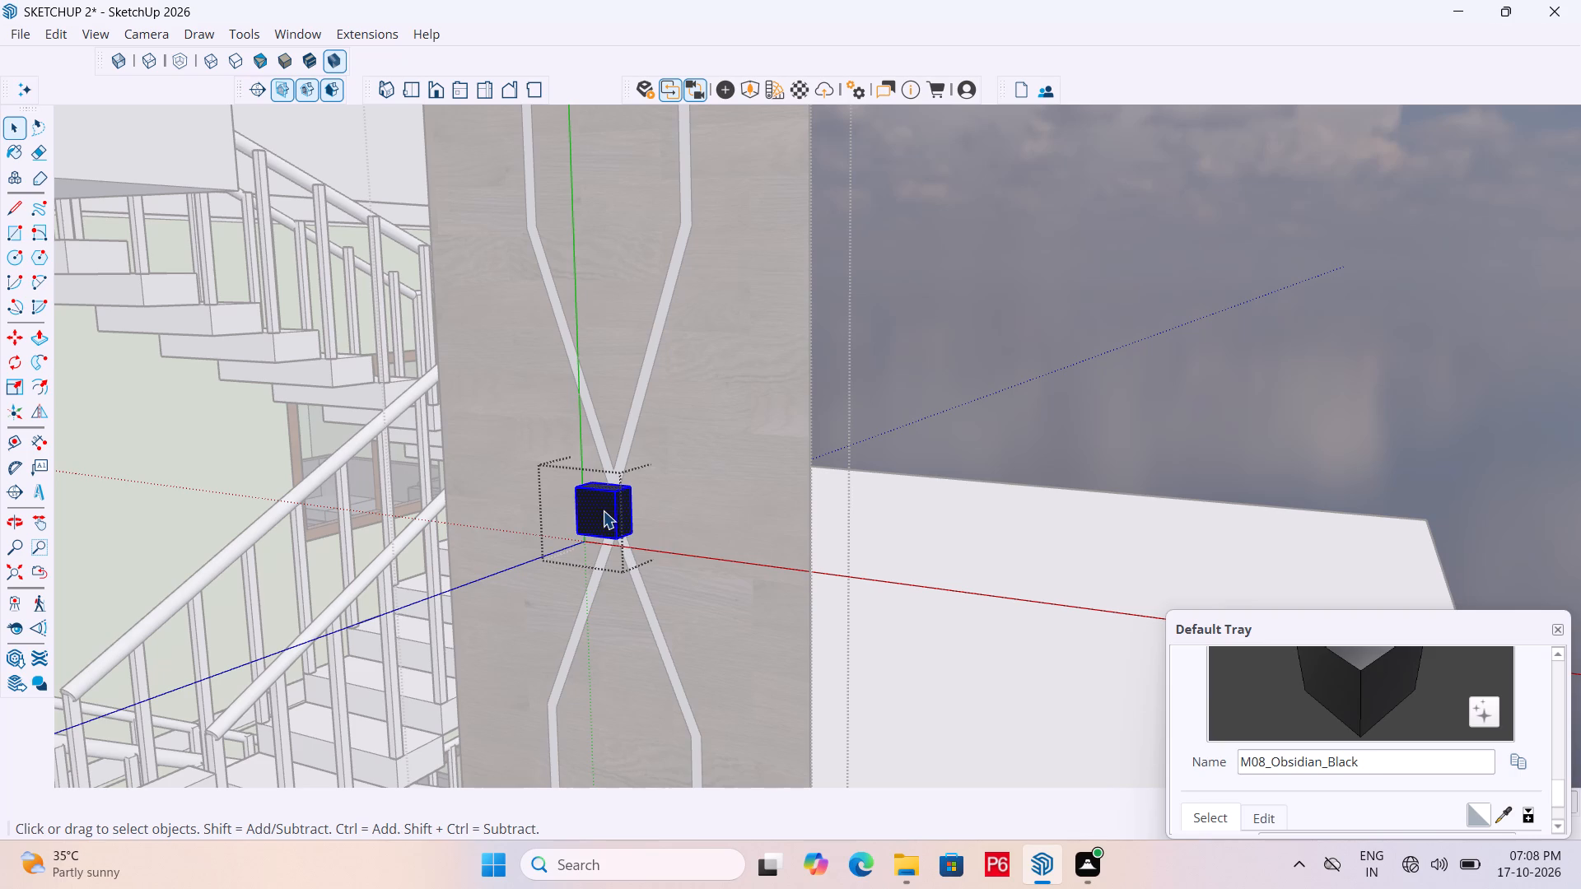
pyautogui.scroll(11, 643, 519)
pyautogui.moveTo(596, 505); pyautogui.dragTo(504, 494, button='middle')
pyautogui.press('p')
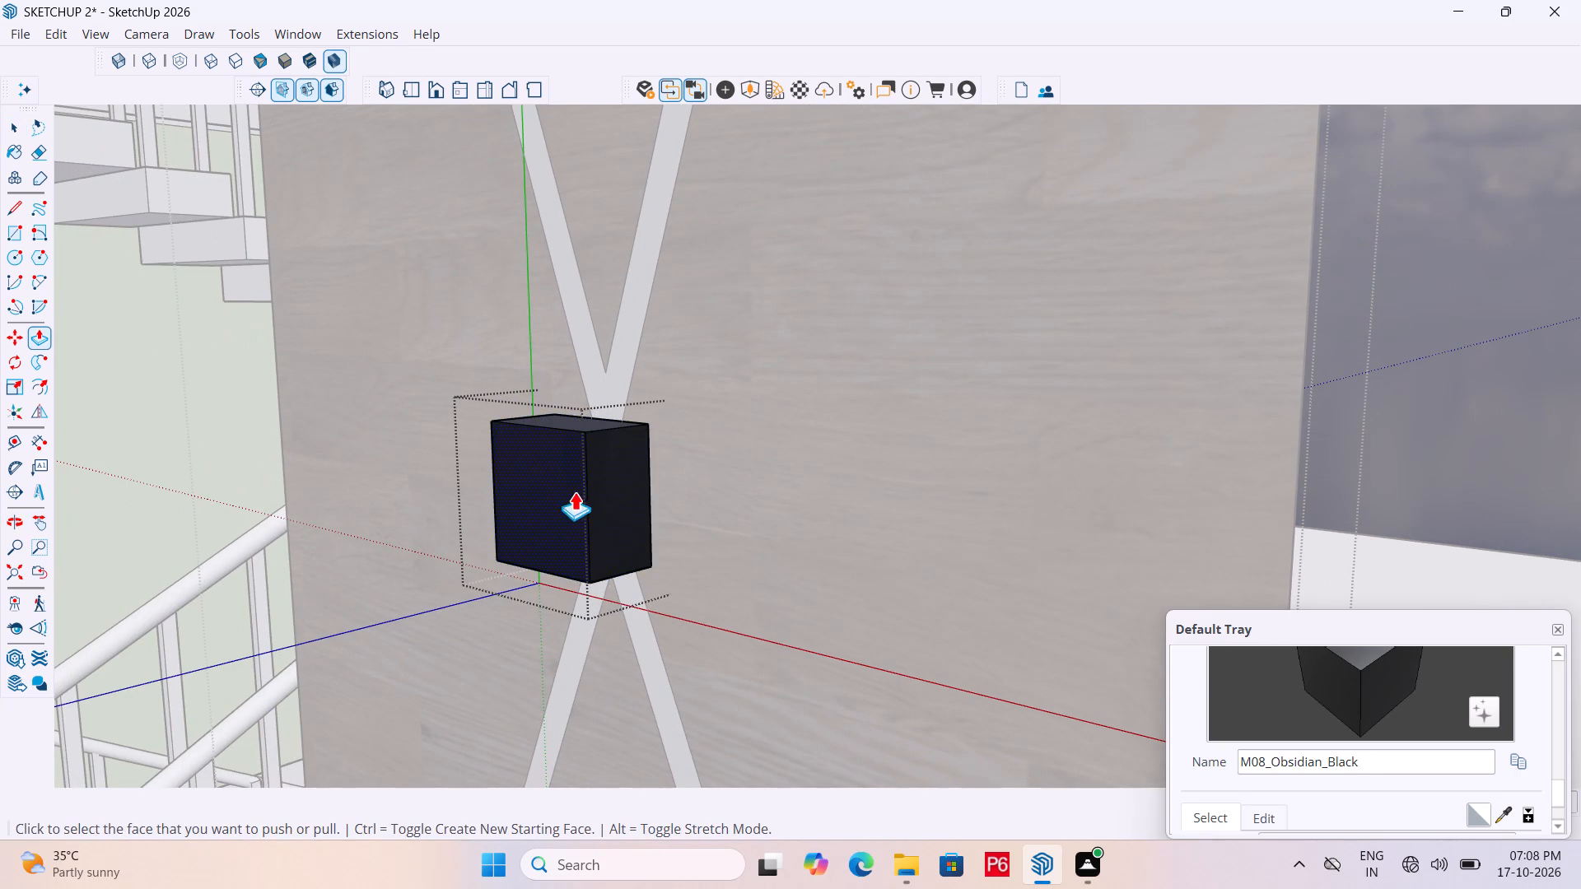
pyautogui.click(622, 496)
pyautogui.click(593, 488)
pyautogui.moveTo(485, 488); pyautogui.dragTo(627, 513, button='middle')
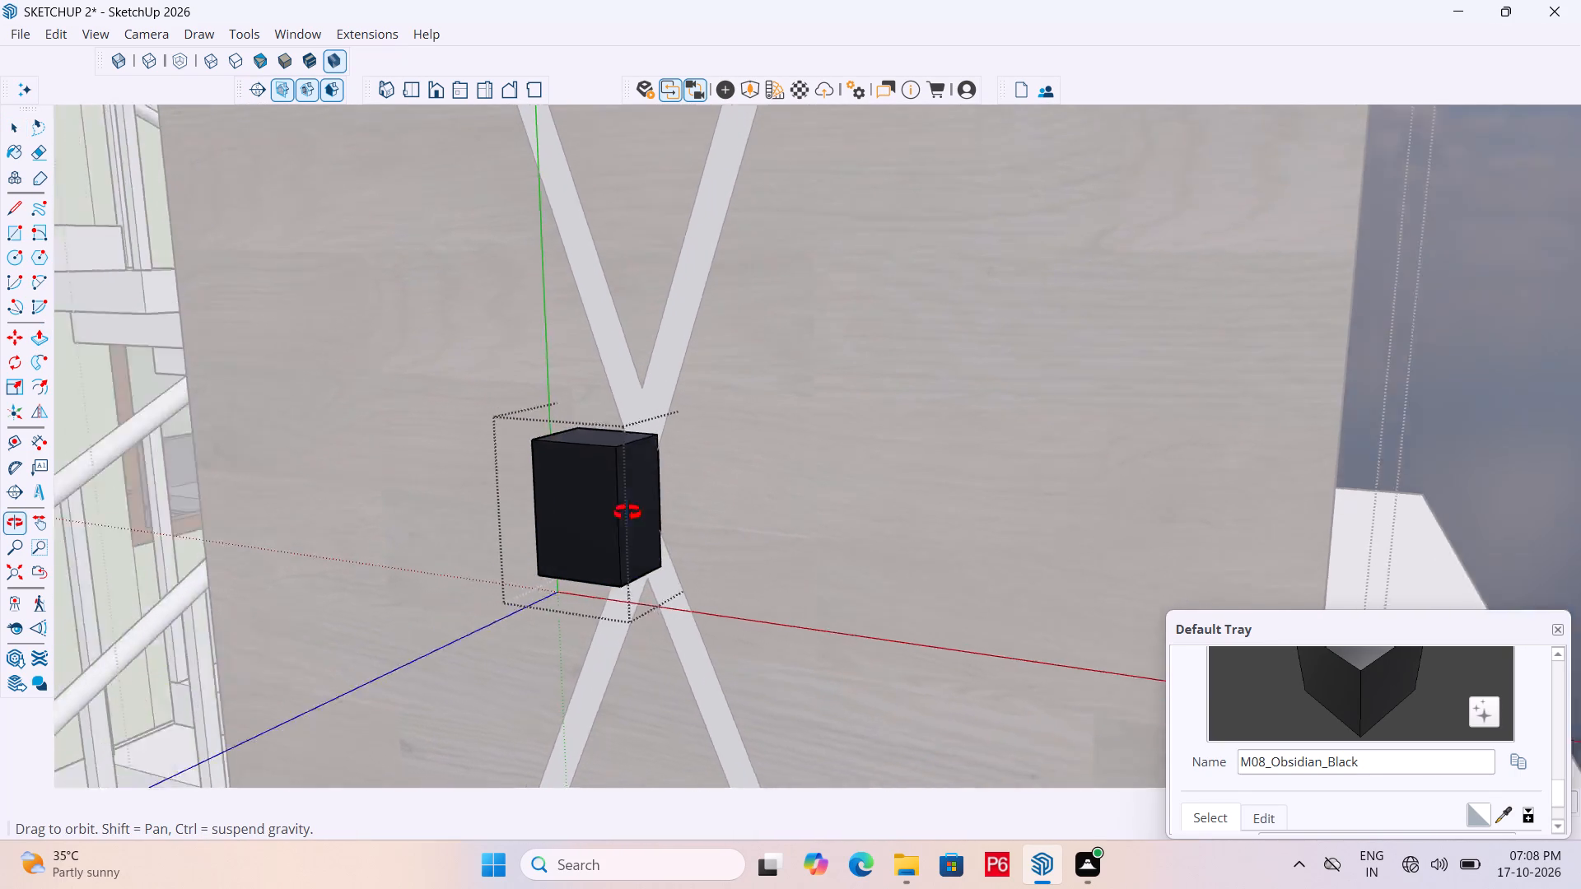
pyautogui.moveTo(627, 513); pyautogui.dragTo(1123, 505, button='middle')
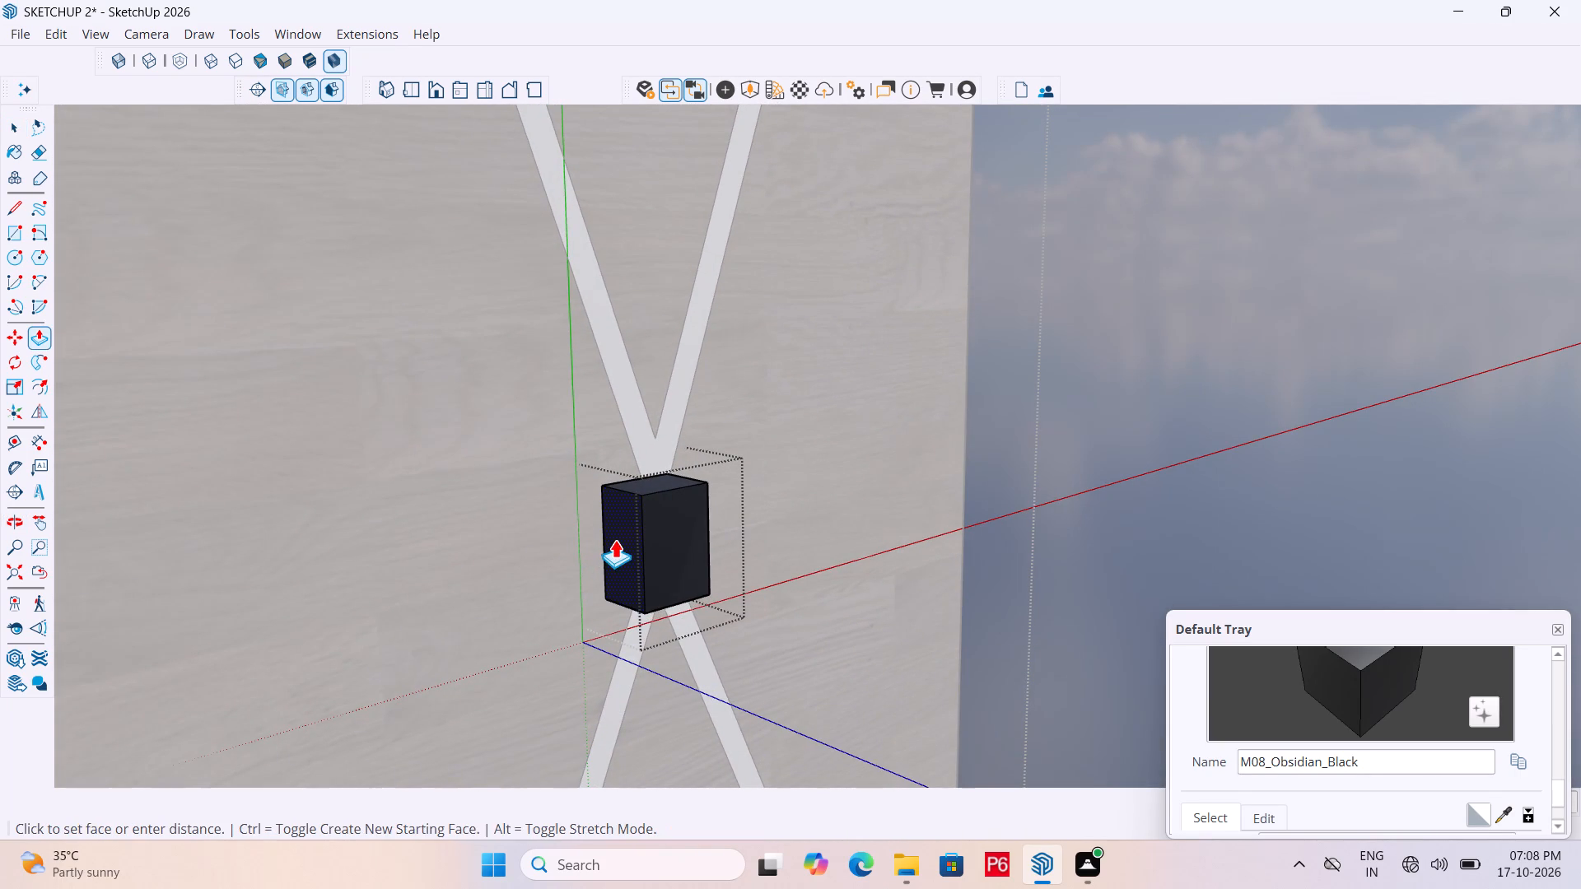
pyautogui.click(615, 539)
pyautogui.click(646, 531)
# Push the dark box's top face down and its bottom face up to shorten it, and close its group.
pyautogui.moveTo(689, 445); pyautogui.dragTo(670, 503, button='middle')
pyautogui.scroll(4, 674, 496)
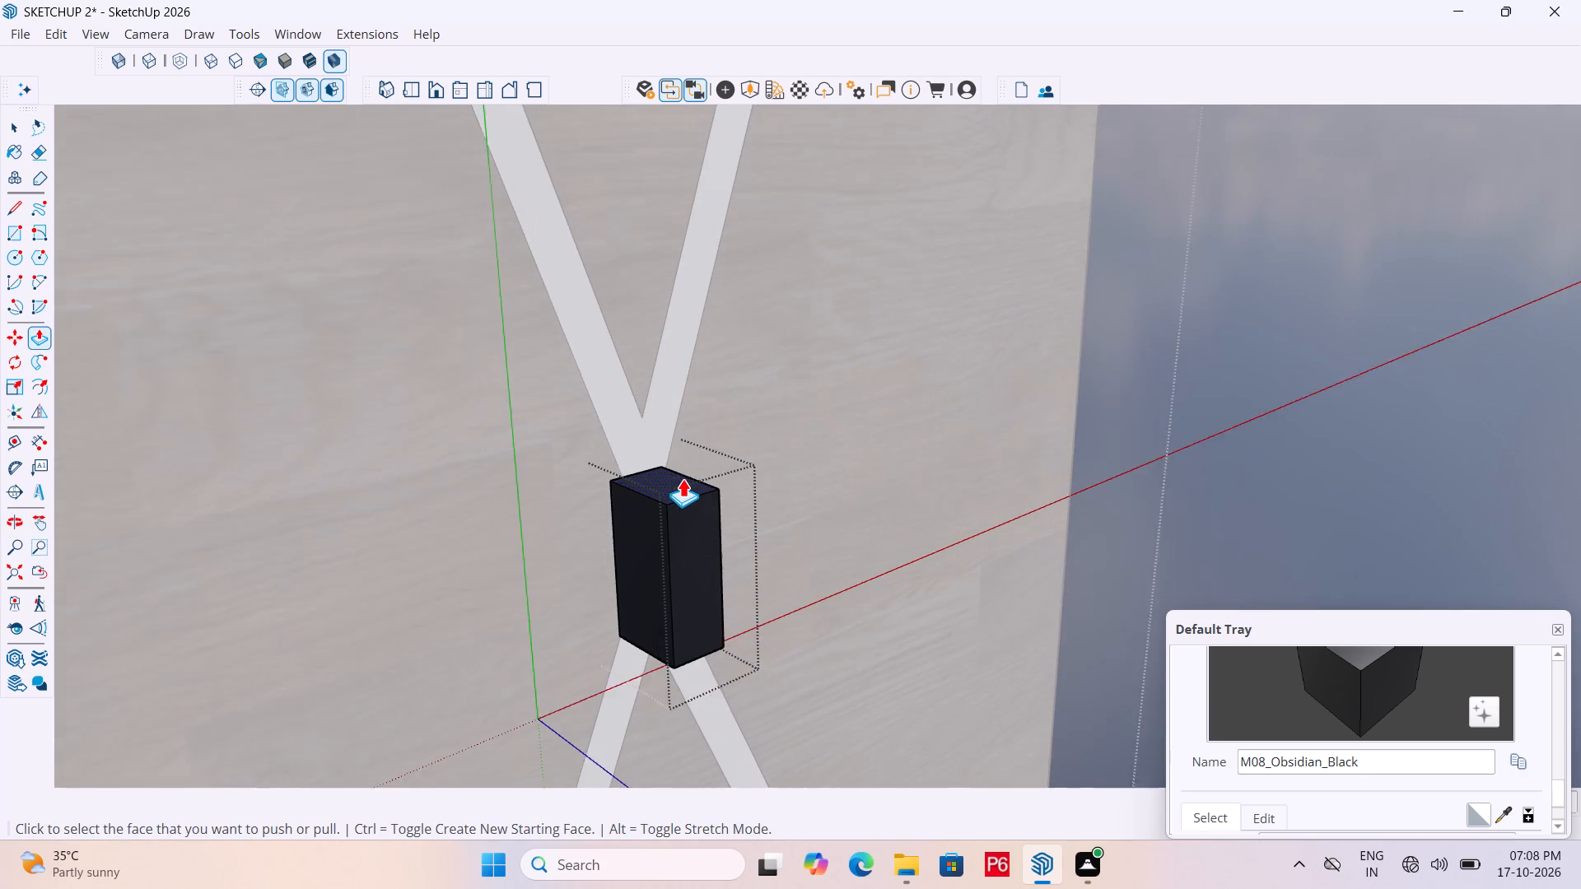
pyautogui.scroll(1, 683, 478)
pyautogui.click(674, 481)
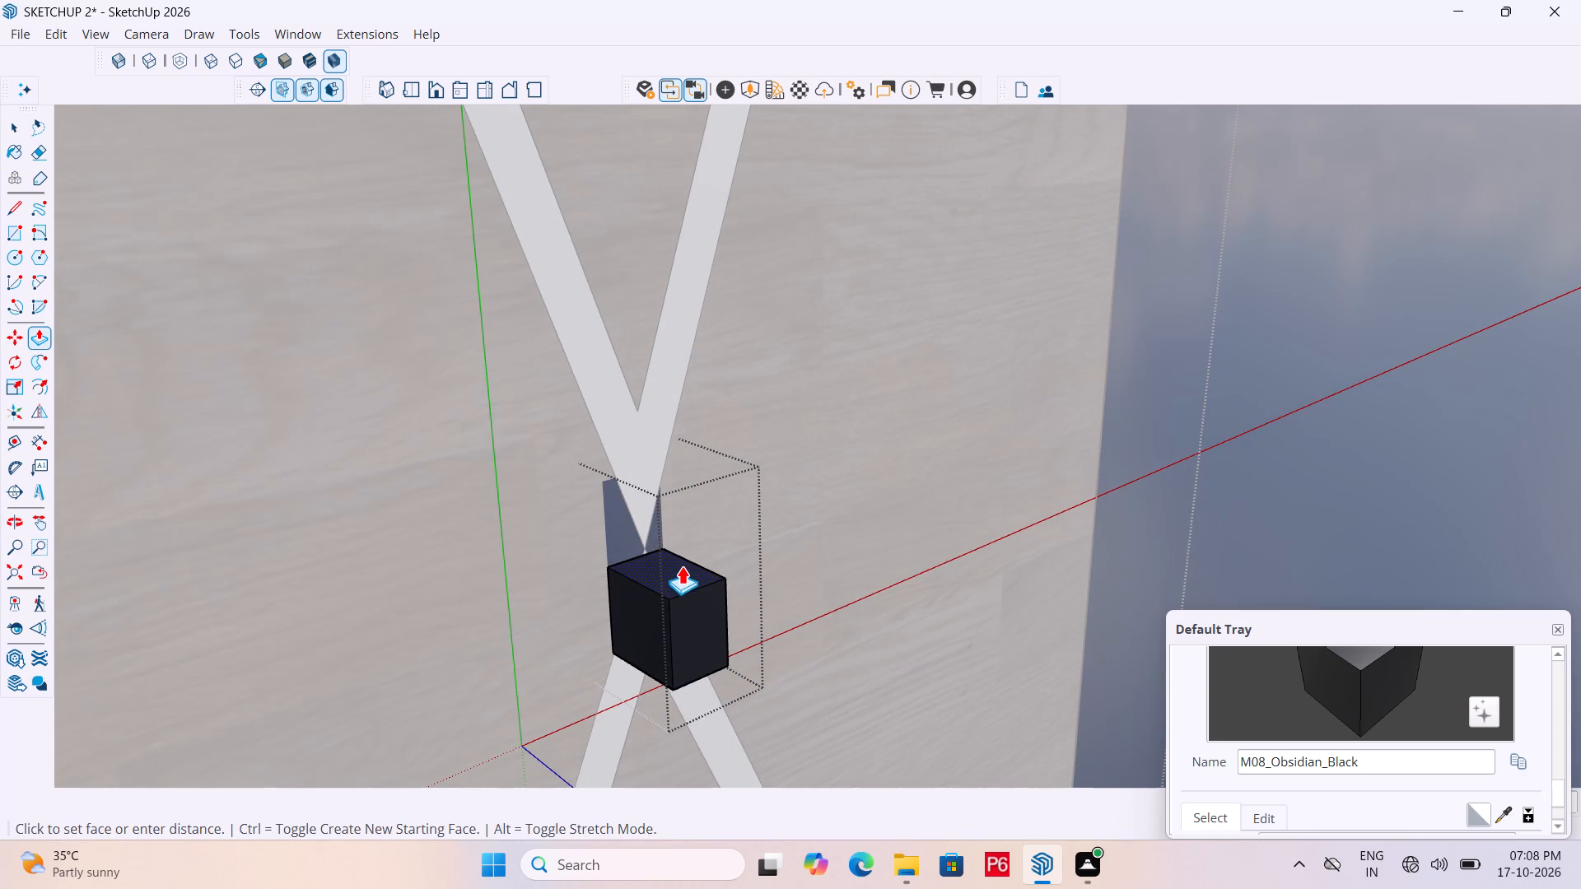
pyautogui.click(682, 556)
pyautogui.moveTo(700, 644); pyautogui.dragTo(580, 135, button='middle')
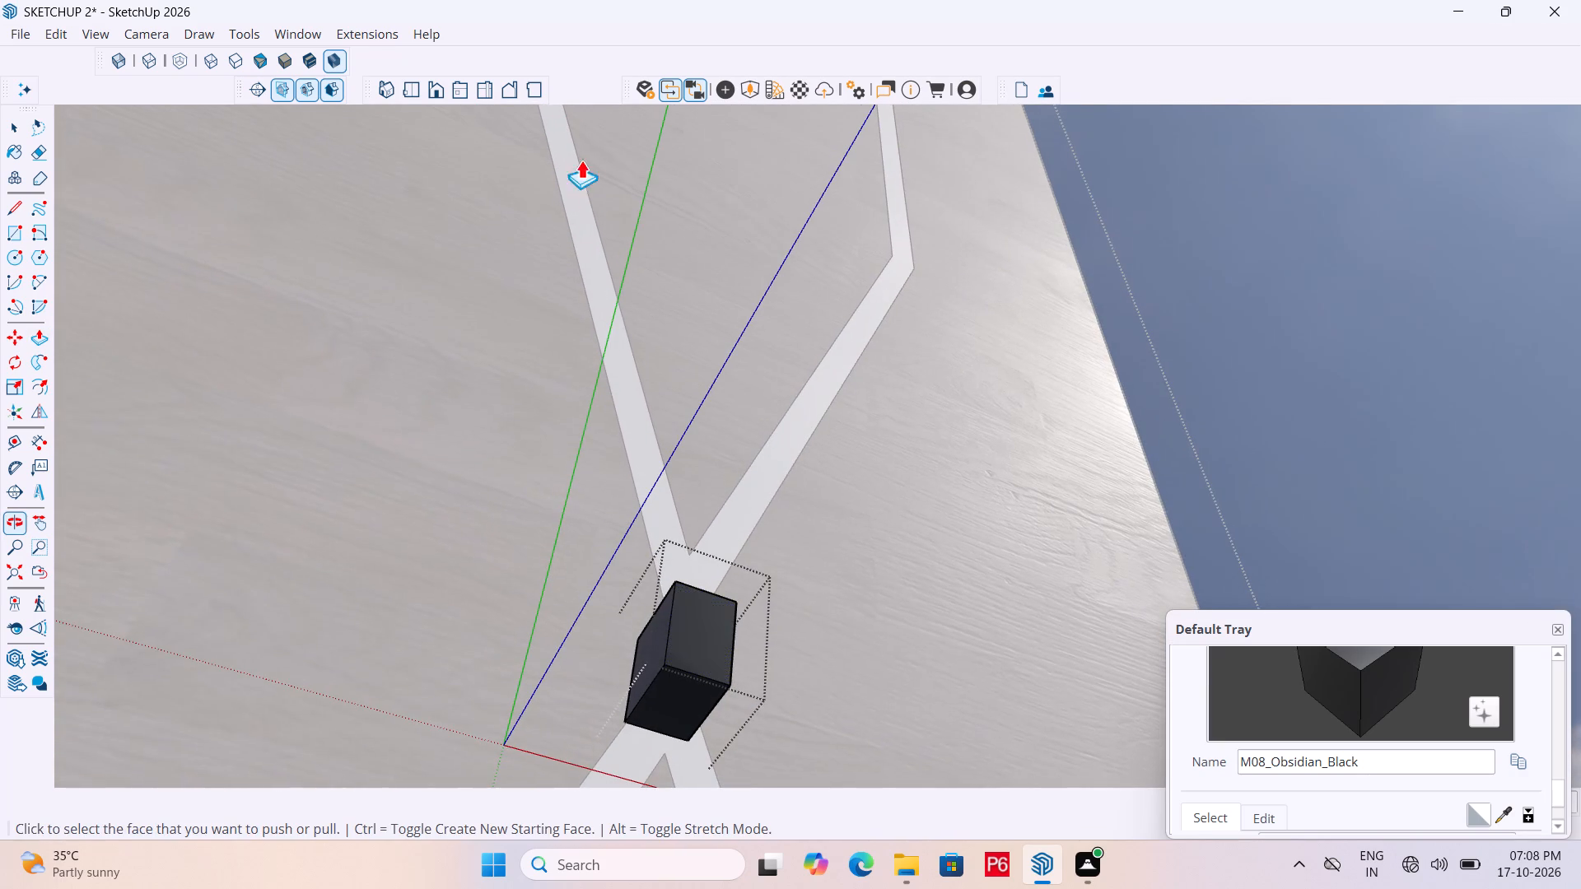
pyautogui.click(669, 683)
pyautogui.click(674, 676)
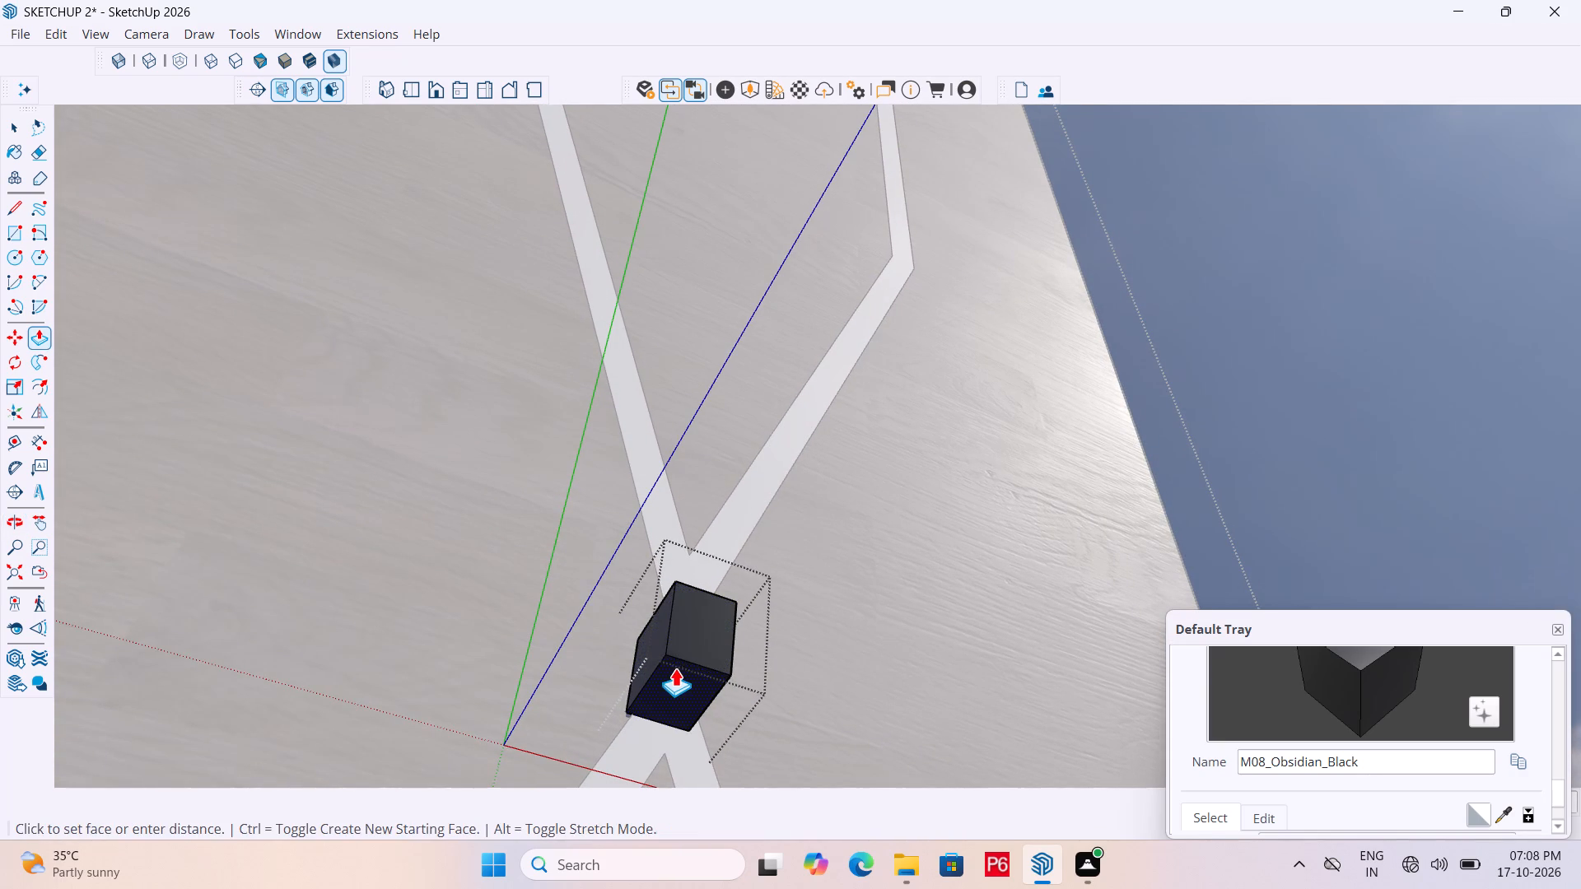
pyautogui.moveTo(674, 663); pyautogui.dragTo(674, 655)
pyautogui.moveTo(679, 668); pyautogui.dragTo(679, 658)
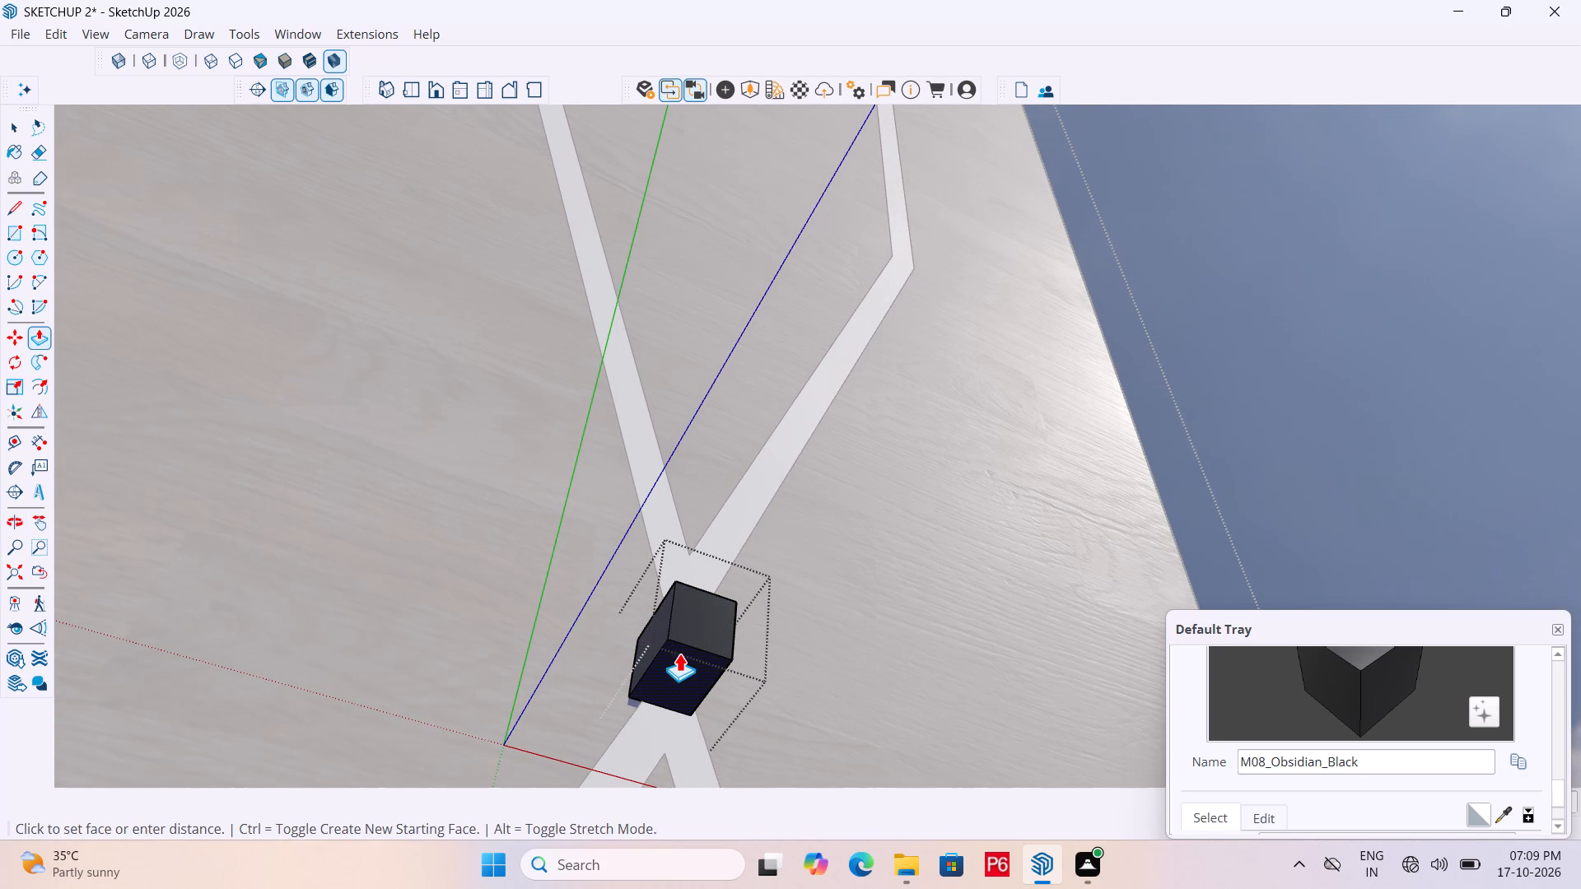
pyautogui.scroll(-12, 543, 542)
pyautogui.press('space')
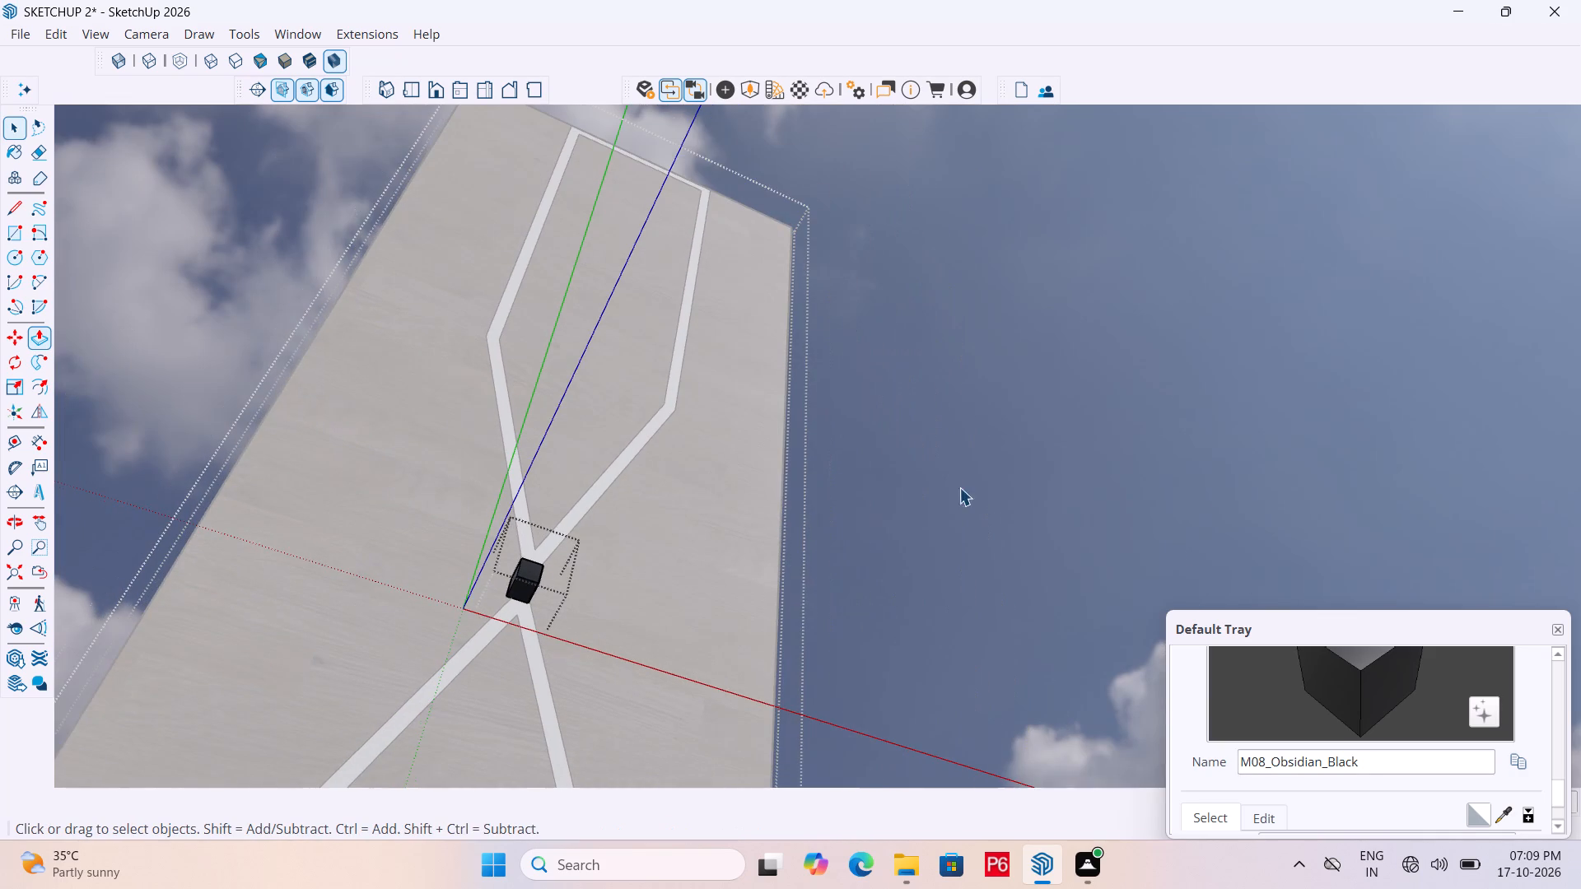
pyautogui.click(1027, 492)
# Examine the reduced dark box's size and position against the strip crossing on the wood panel.
pyautogui.scroll(-7, 316, 267)
pyautogui.scroll(-1, 331, 366)
pyautogui.moveTo(316, 398); pyautogui.dragTo(240, 642, button='middle')
pyautogui.scroll(-3, 305, 466)
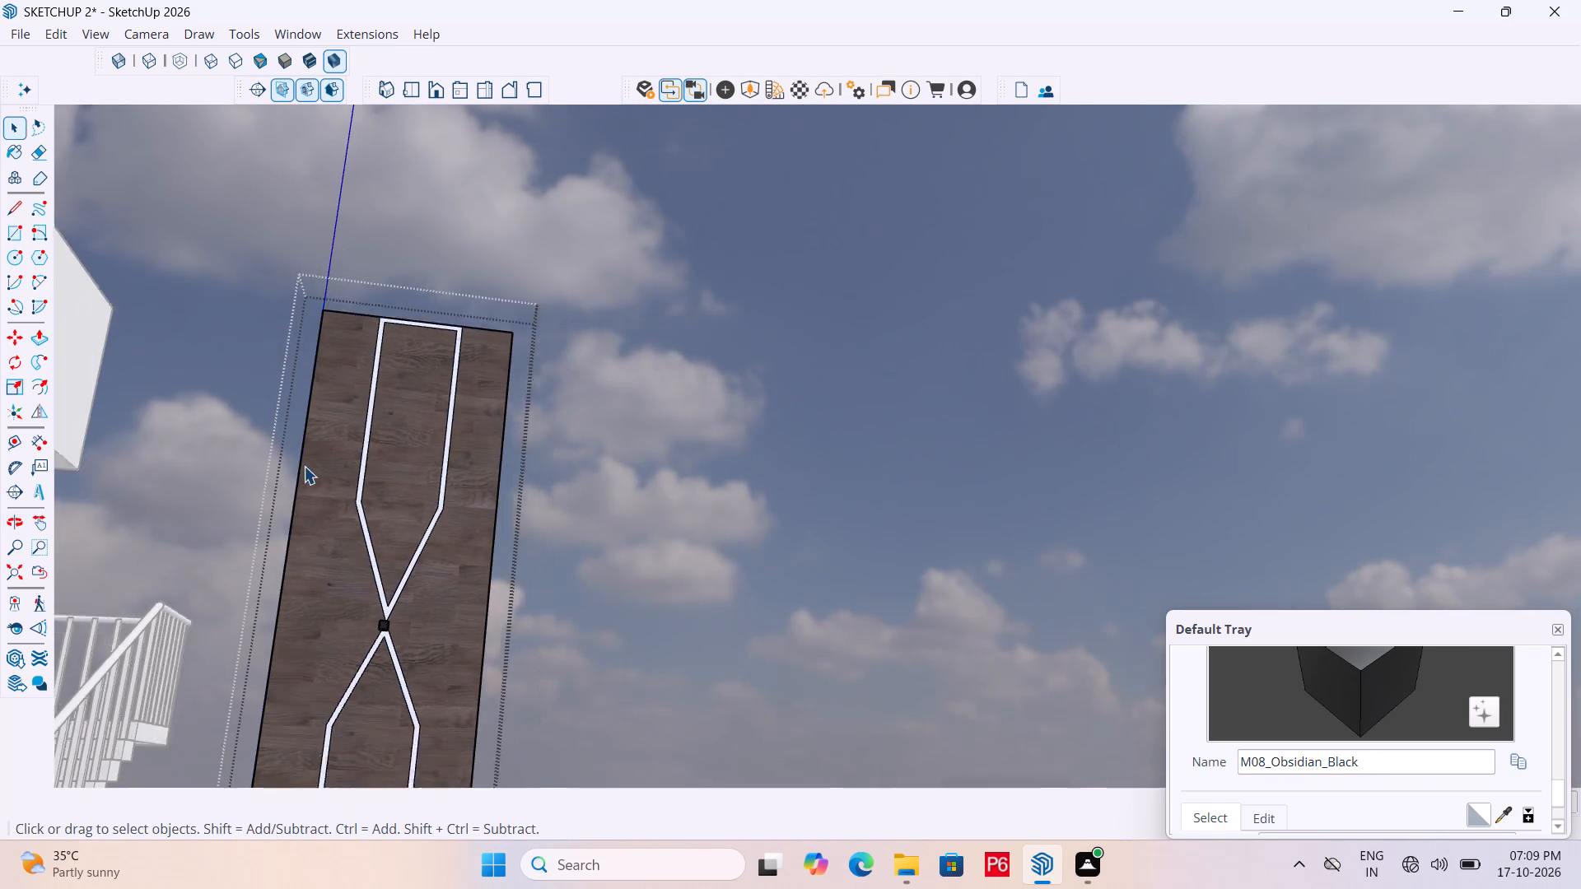
pyautogui.scroll(-4, 304, 466)
pyautogui.moveTo(321, 553); pyautogui.dragTo(395, 660, button='middle')
pyautogui.scroll(13, 389, 660)
pyautogui.middleClick(396, 649)
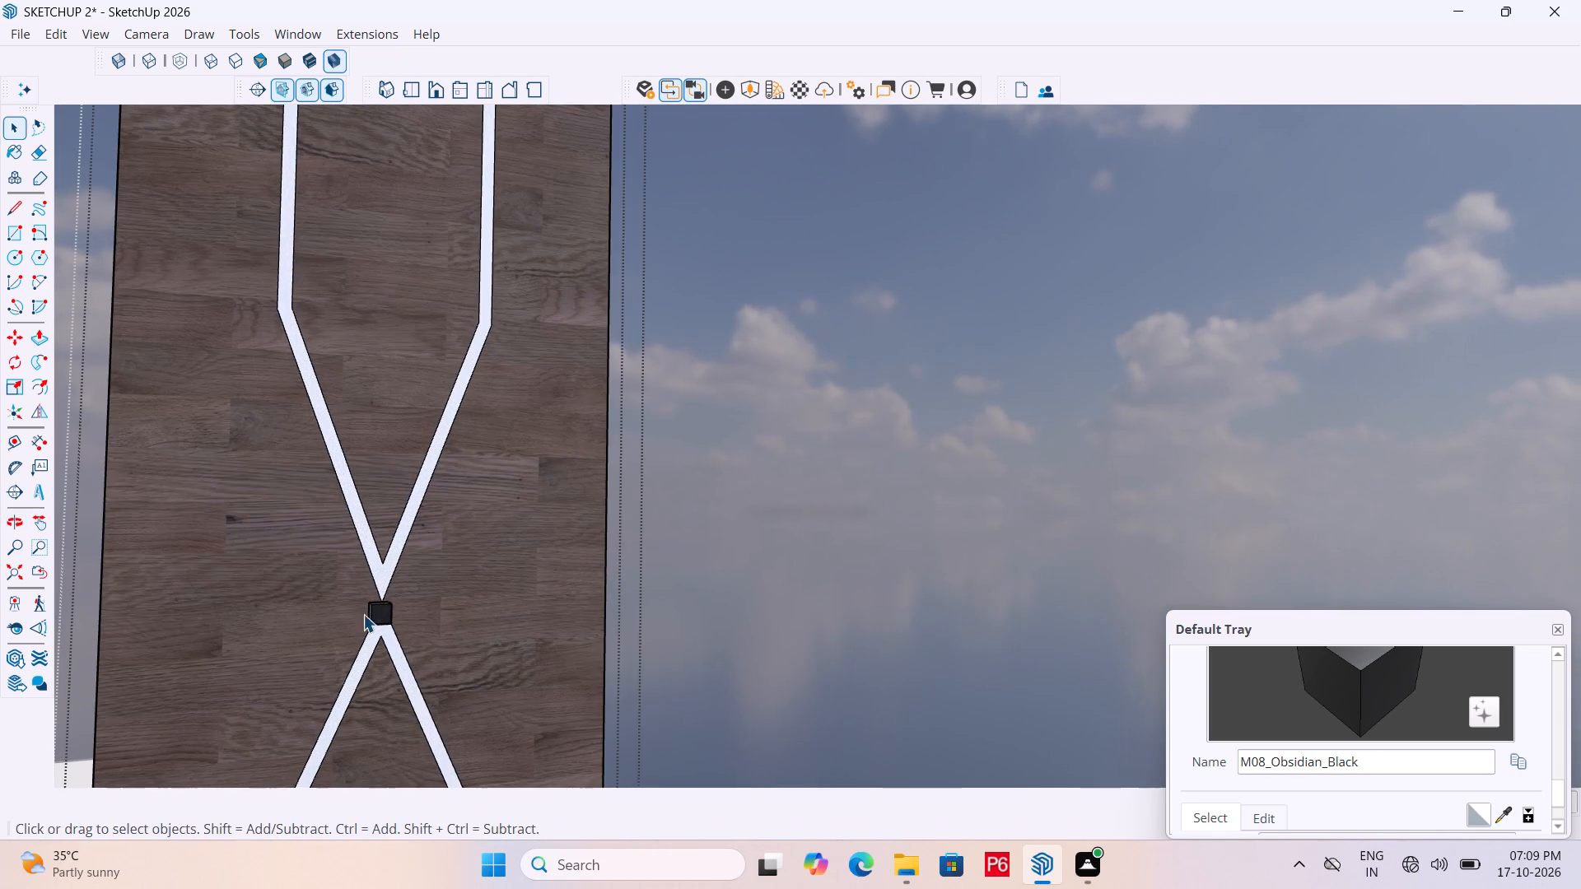
pyautogui.scroll(-7, 331, 376)
pyautogui.moveTo(397, 566); pyautogui.dragTo(298, 519, button='middle')
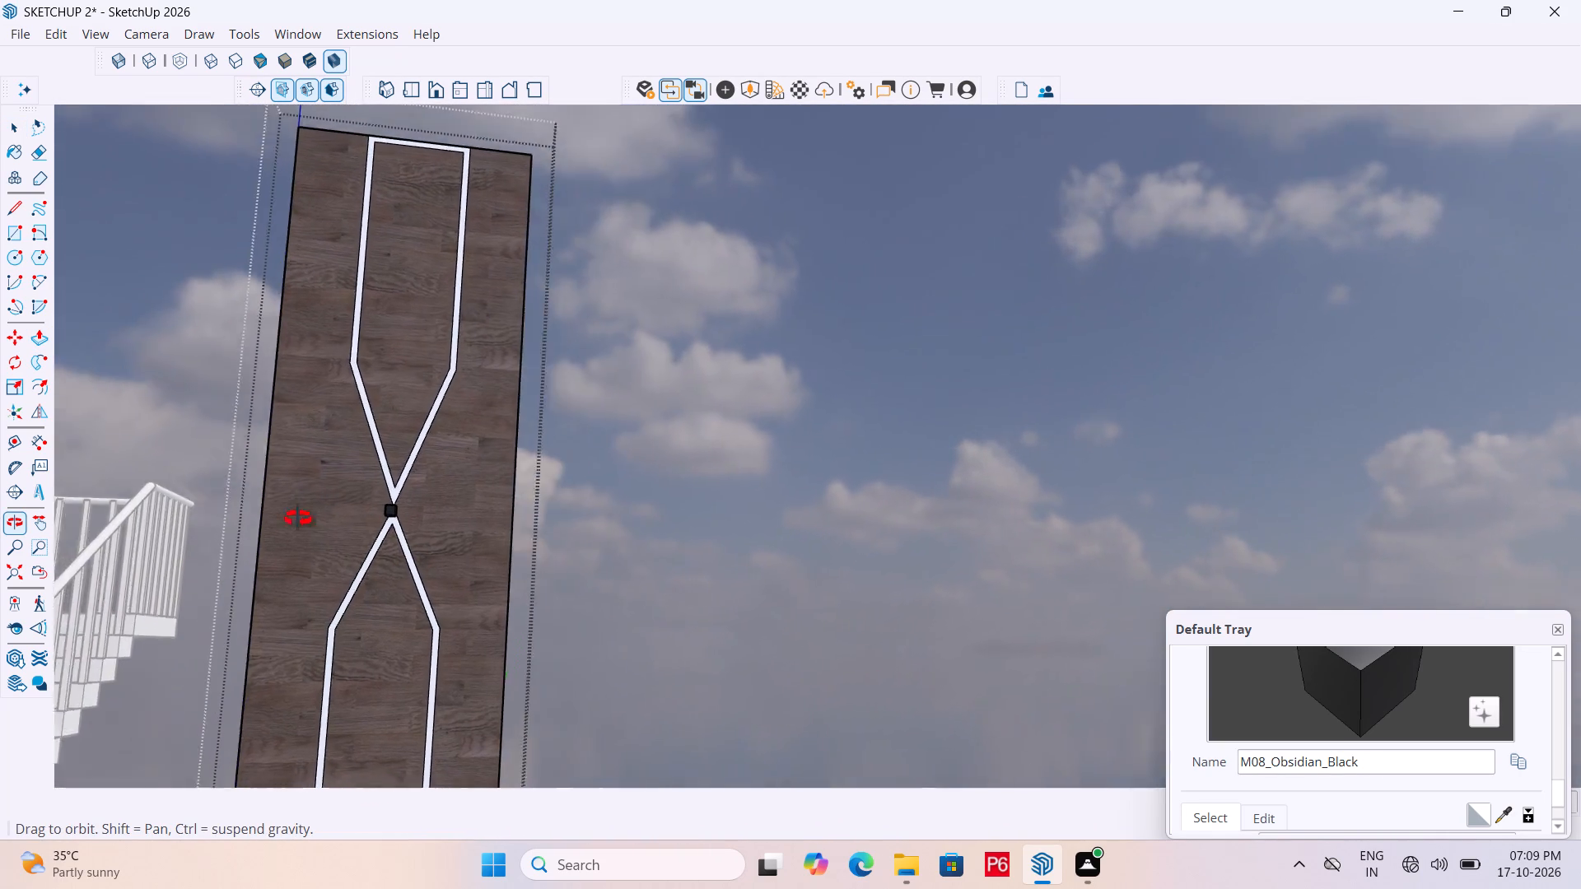
pyautogui.moveTo(298, 519); pyautogui.dragTo(419, 590, button='middle')
pyautogui.scroll(1, 413, 492)
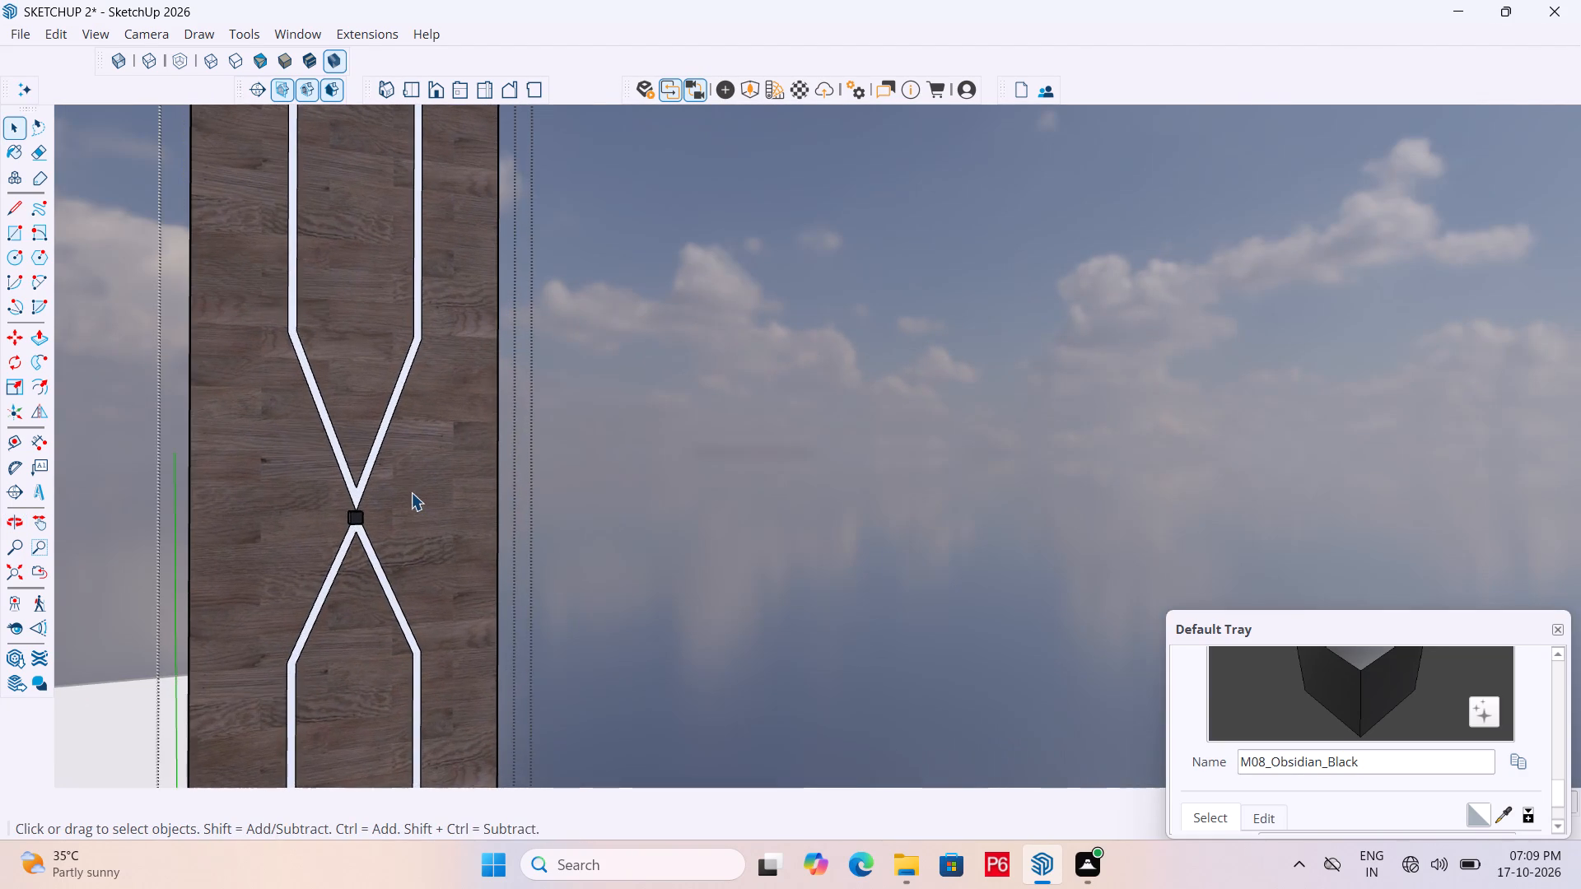
# Reopen the dark box's group, push its front face back toward the wood panel to reduce its depth, and close the group.
pyautogui.scroll(12, 333, 524)
pyautogui.click(373, 516)
pyautogui.moveTo(485, 470); pyautogui.dragTo(362, 490, button='middle')
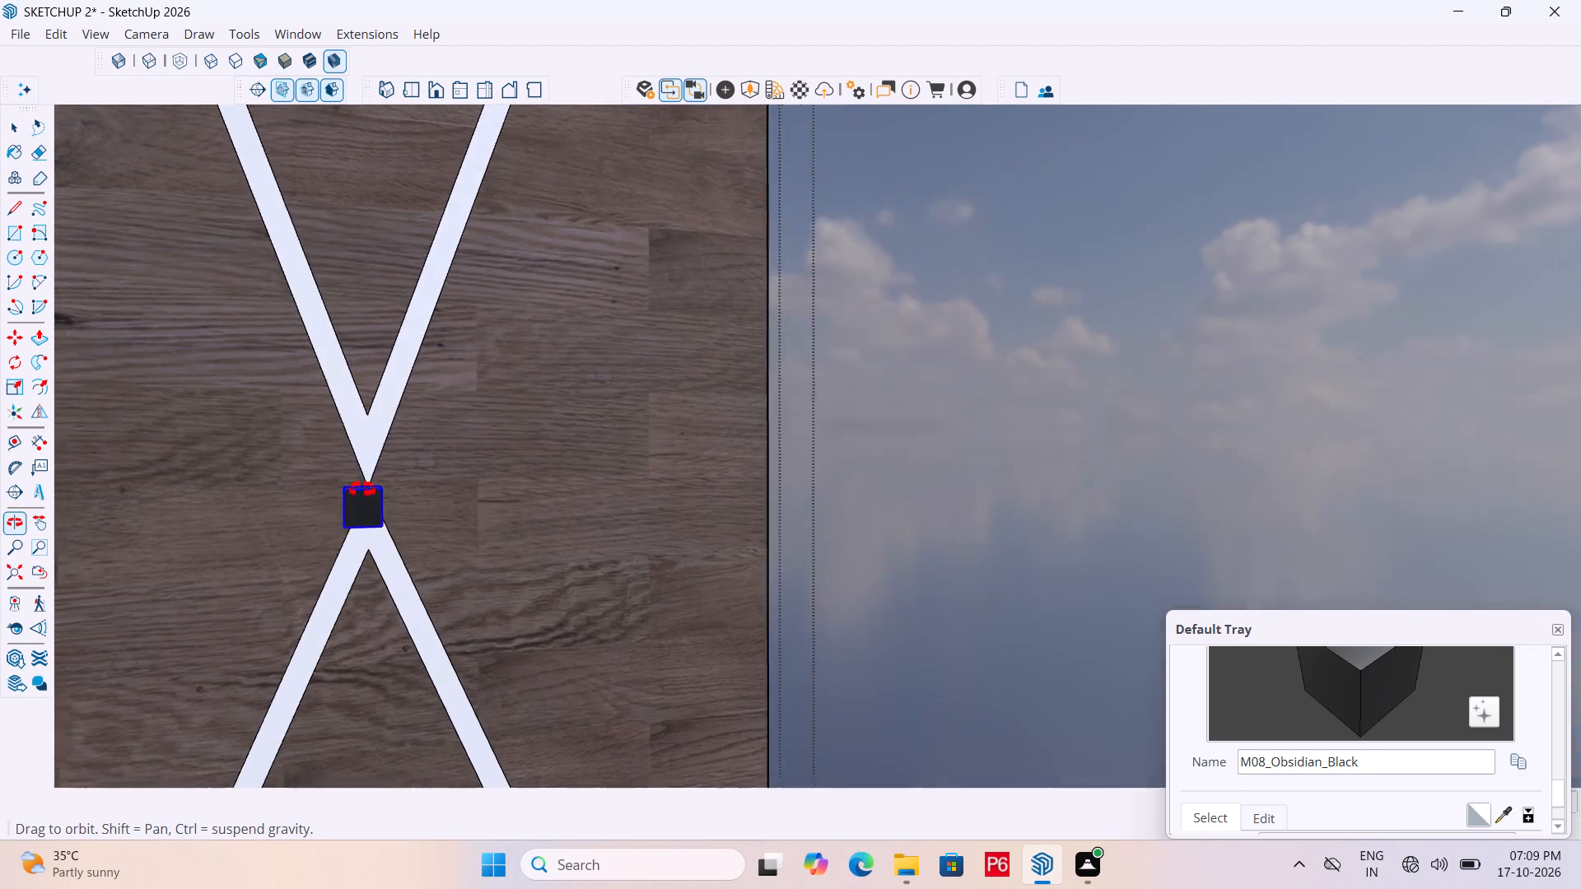
pyautogui.moveTo(362, 490); pyautogui.dragTo(0, 491, button='middle')
pyautogui.moveTo(455, 466); pyautogui.dragTo(436, 509, button='middle')
pyautogui.scroll(11, 436, 509)
pyautogui.moveTo(436, 509); pyautogui.dragTo(441, 487, button='middle')
pyautogui.middleClick(323, 489)
pyautogui.press('space')
pyautogui.click(357, 500)
pyautogui.doubleClick(351, 499)
pyautogui.click(346, 492)
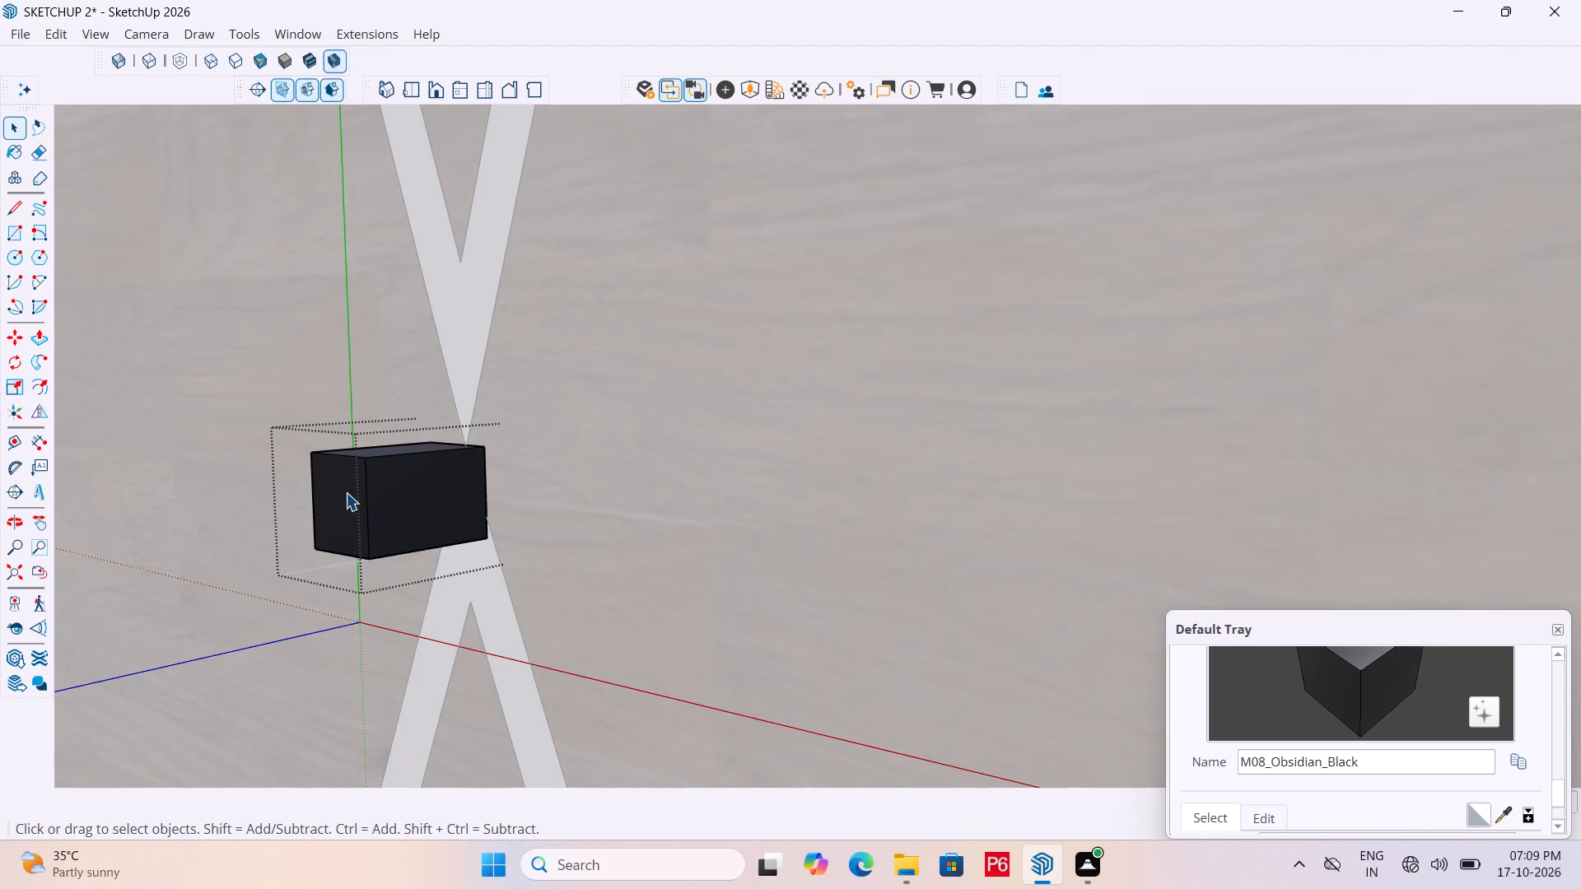
pyautogui.press('p')
pyautogui.click(347, 491)
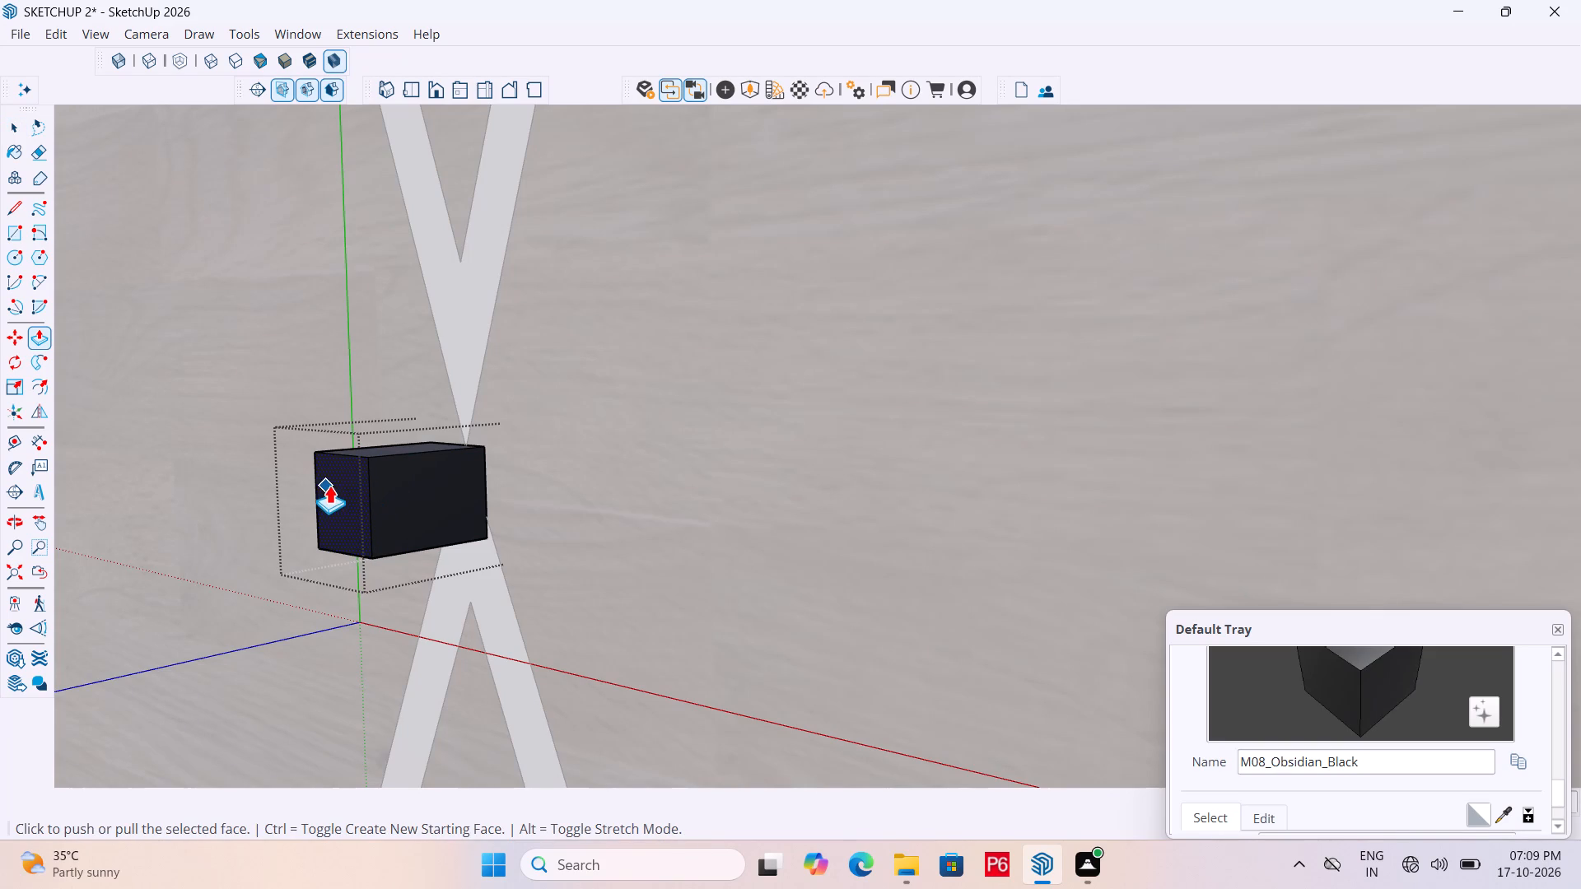
pyautogui.click(345, 487)
pyautogui.click(391, 473)
pyautogui.scroll(-5, 387, 359)
pyautogui.press('space')
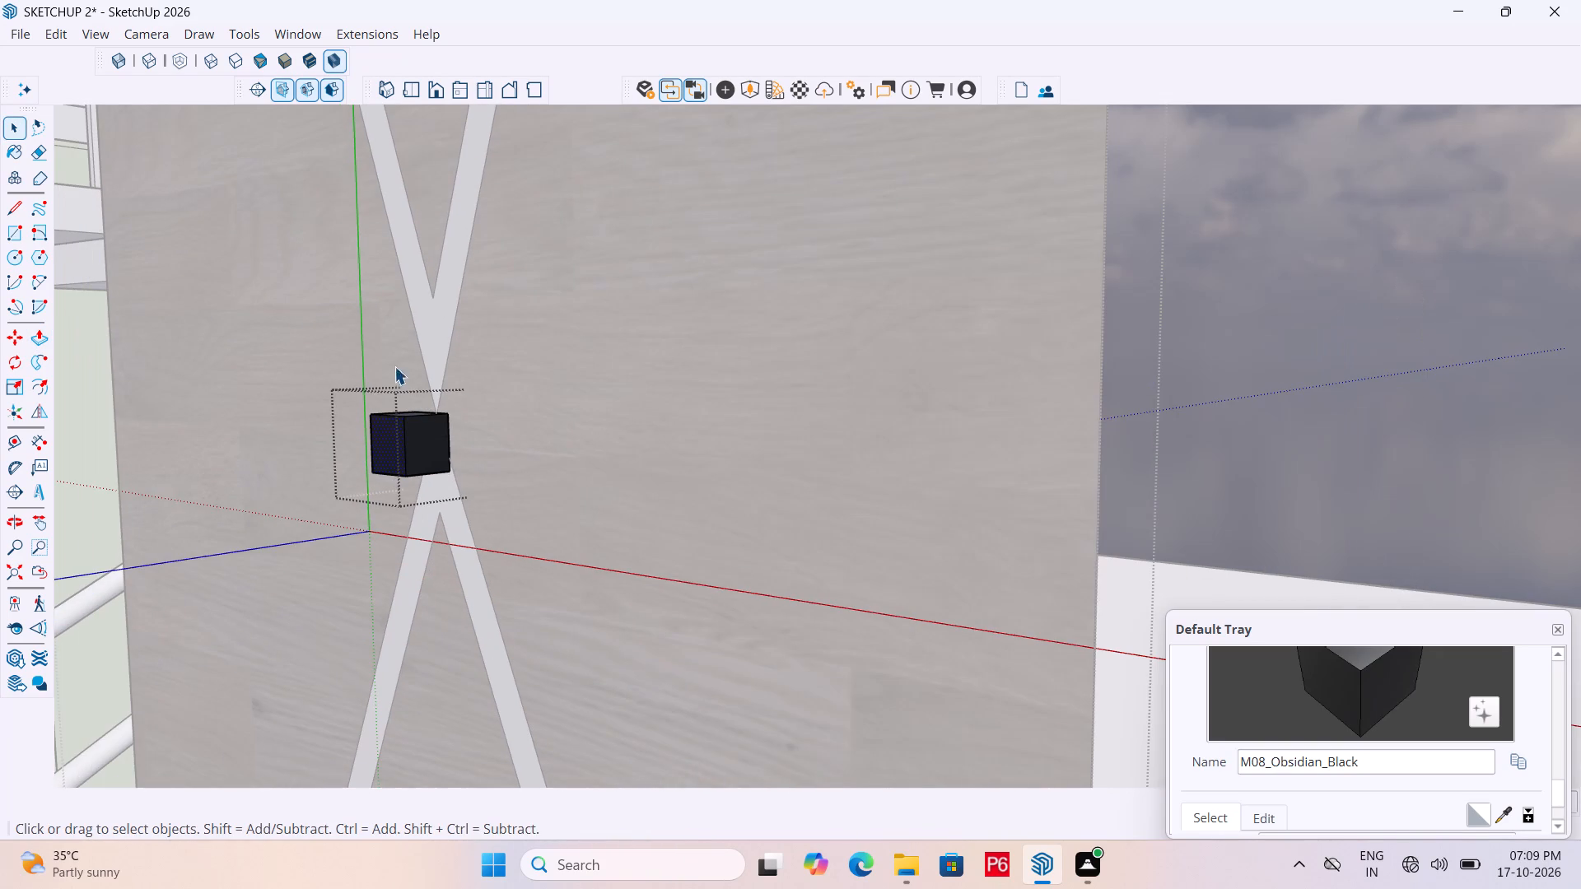
pyautogui.click(1202, 368)
# Copy the dark box straight down along the blue axis onto the strips' next lower crossing.
pyautogui.click(405, 447)
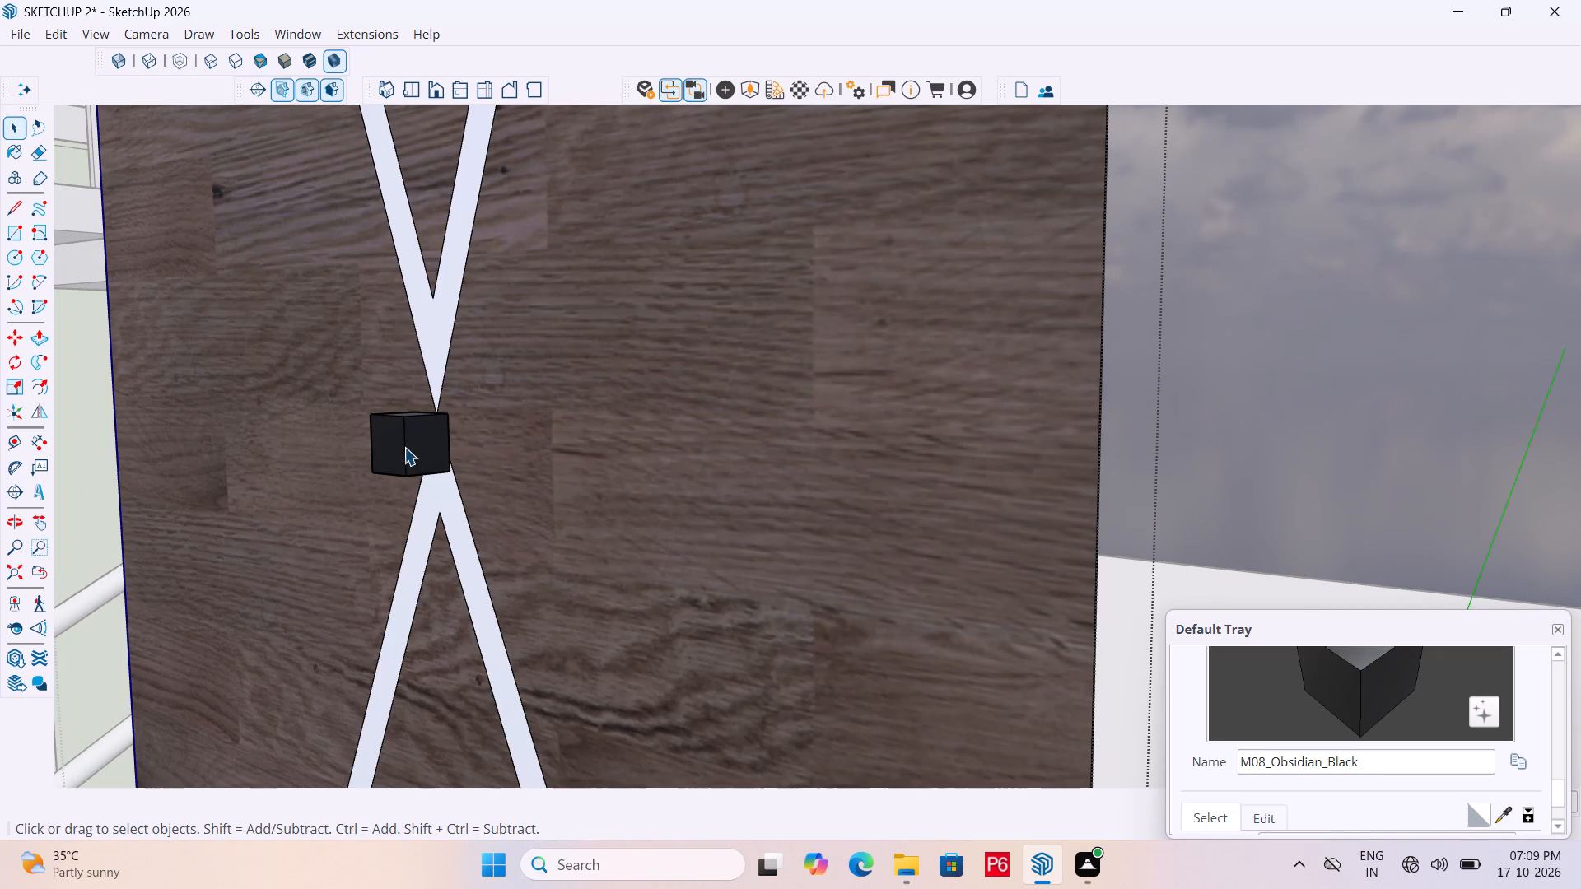
pyautogui.scroll(-4, 385, 310)
pyautogui.press('m')
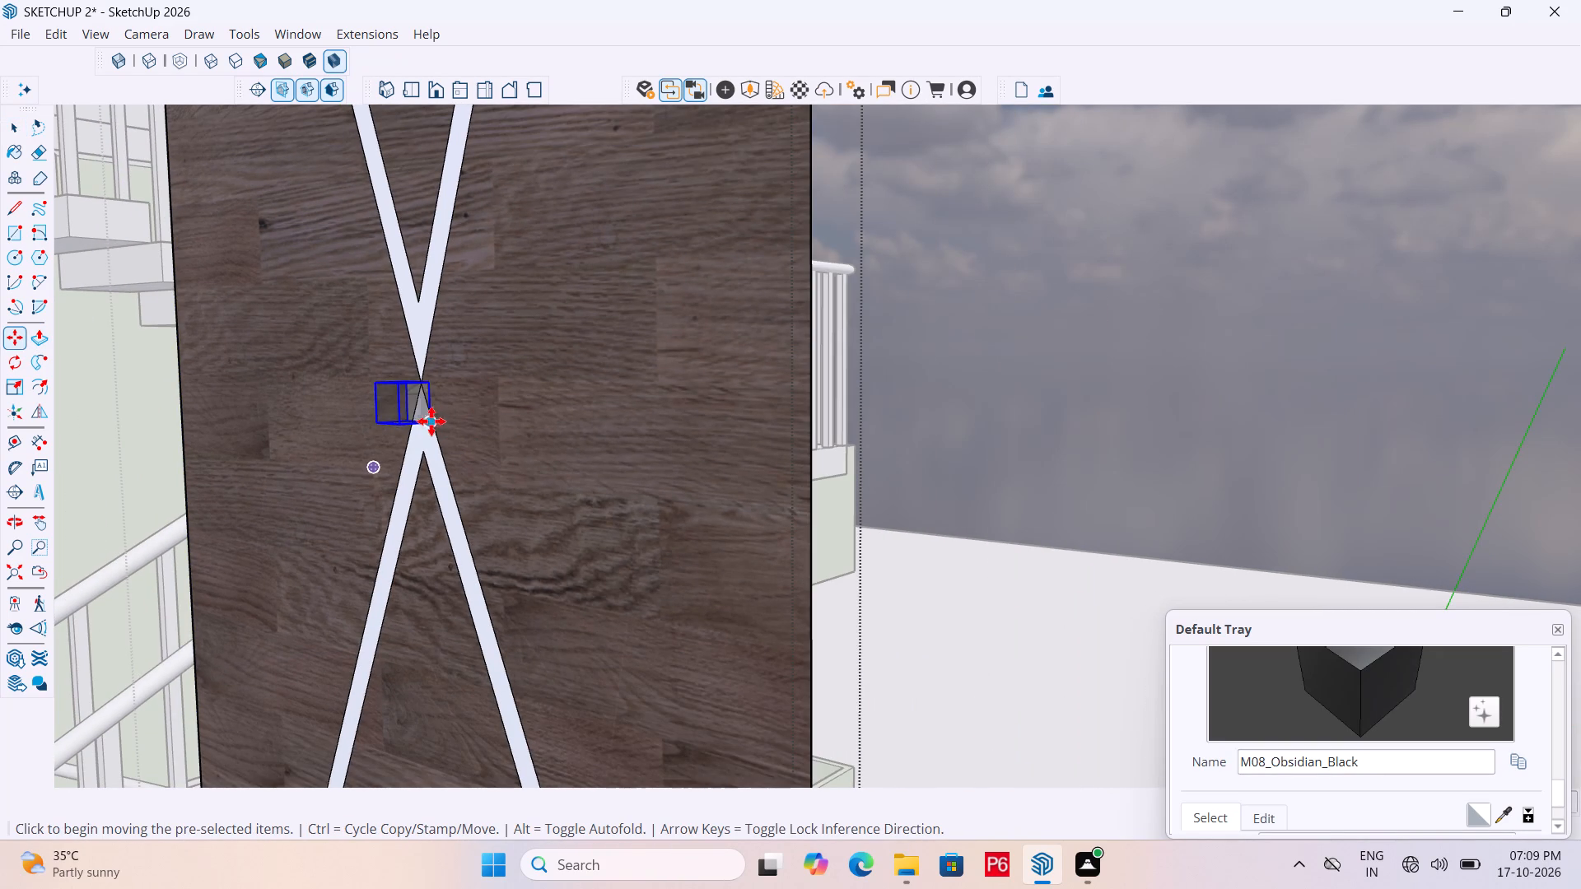
pyautogui.click(437, 426)
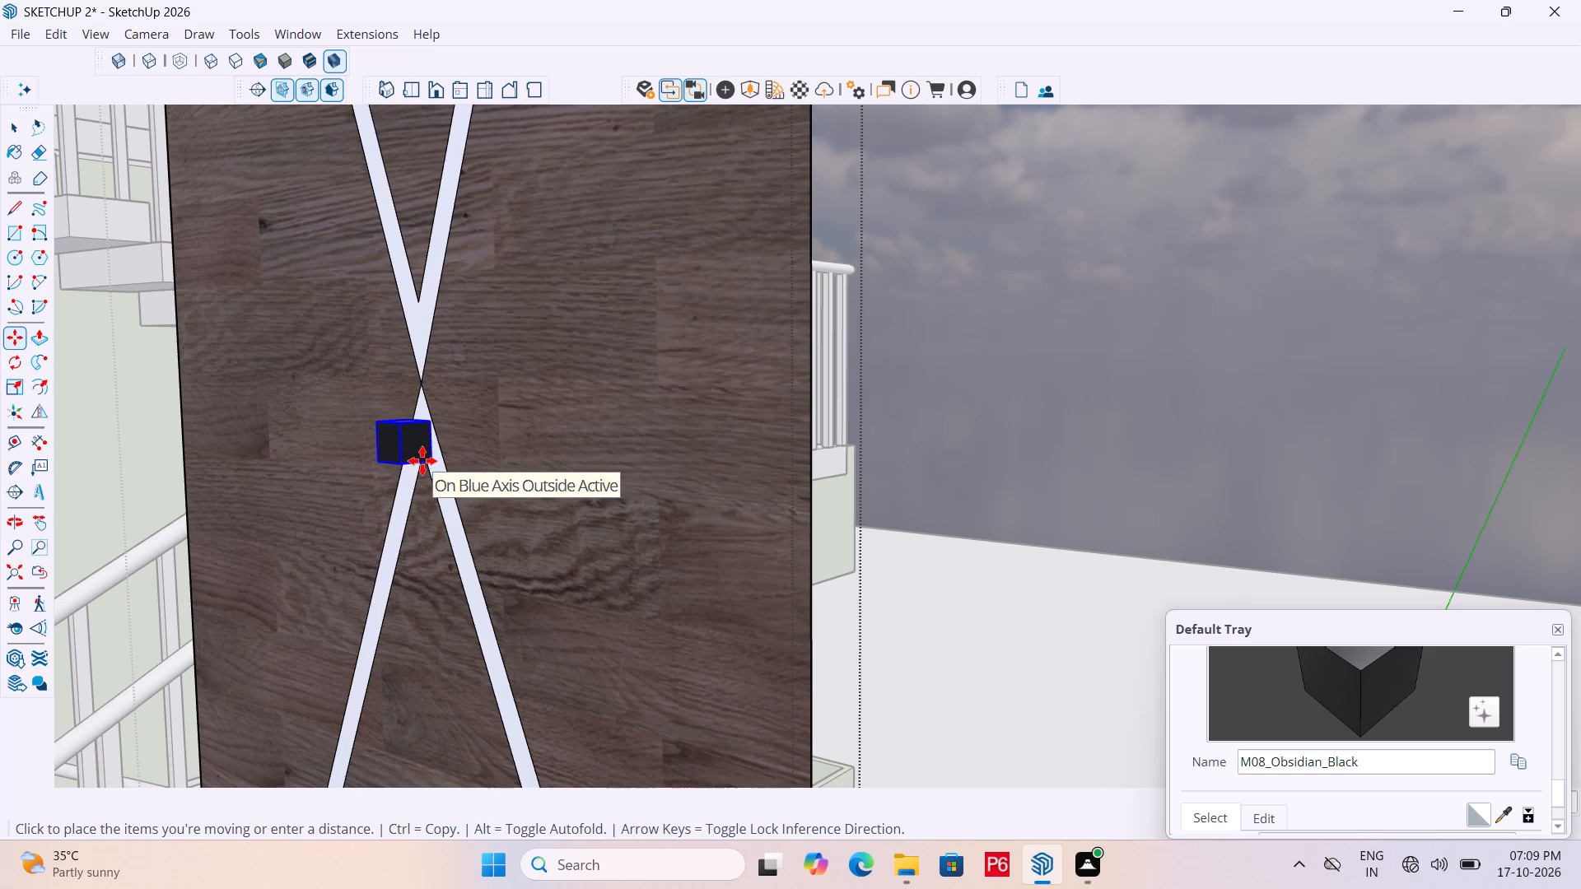
pyautogui.scroll(-16, 423, 306)
pyautogui.scroll(-7, 428, 272)
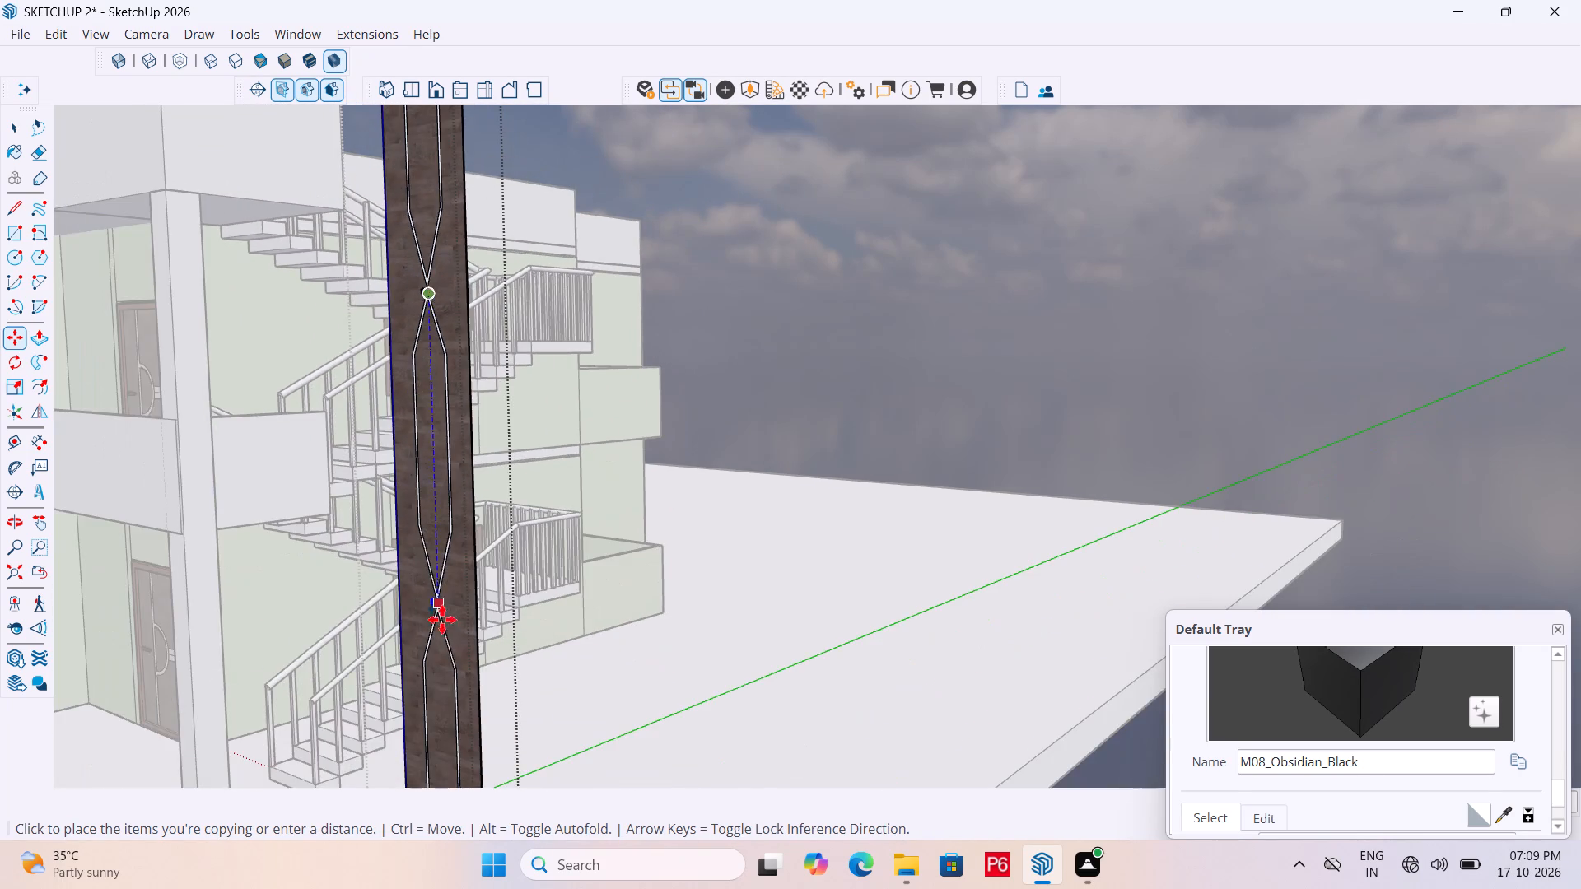
pyautogui.scroll(20, 442, 635)
pyautogui.scroll(8, 442, 635)
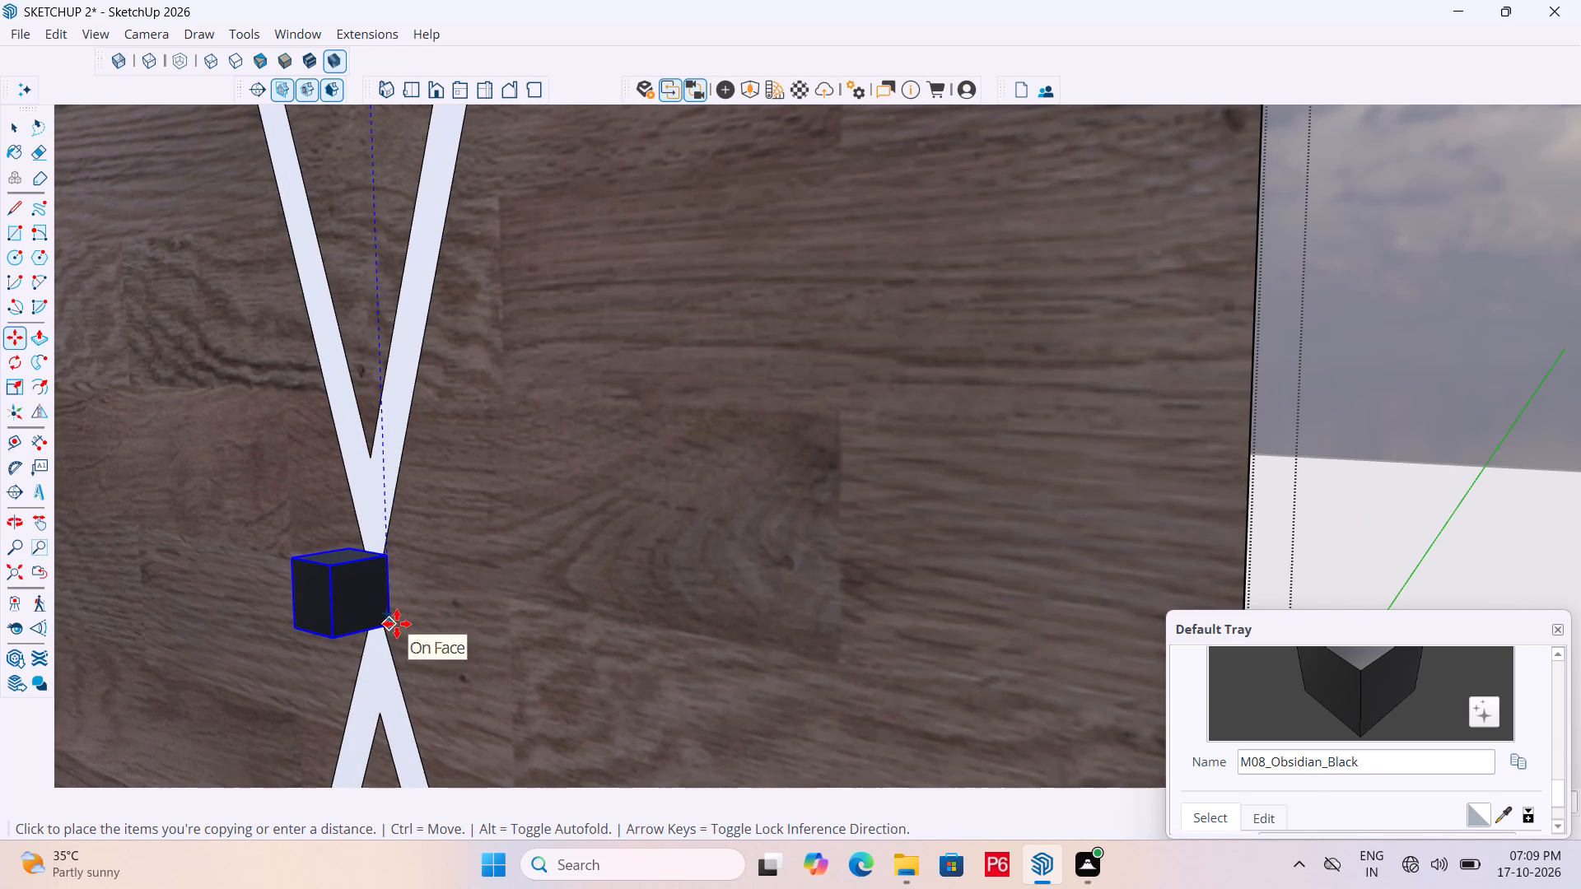
pyautogui.click(397, 624)
pyautogui.scroll(-8, 394, 381)
pyautogui.scroll(-6, 602, 393)
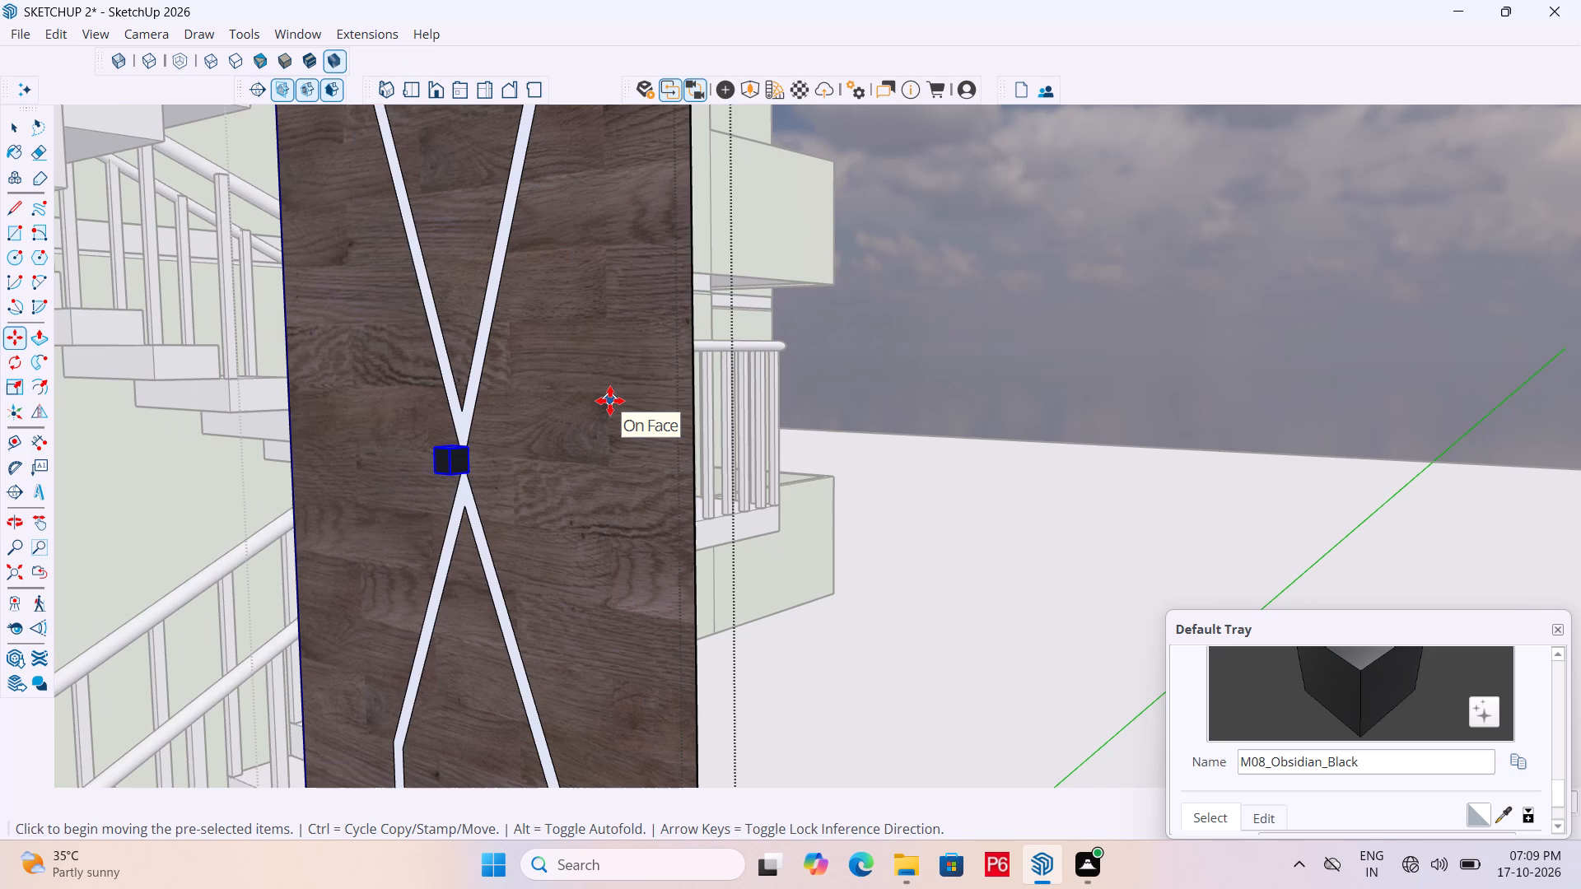
# Save the model with the copied dark box at the lower crossing, and leave the Move tool.
pyautogui.hotkey('ctrl', 's')
pyautogui.hotkey('ctrl', 's')
pyautogui.hotkey('ctrl', 's')
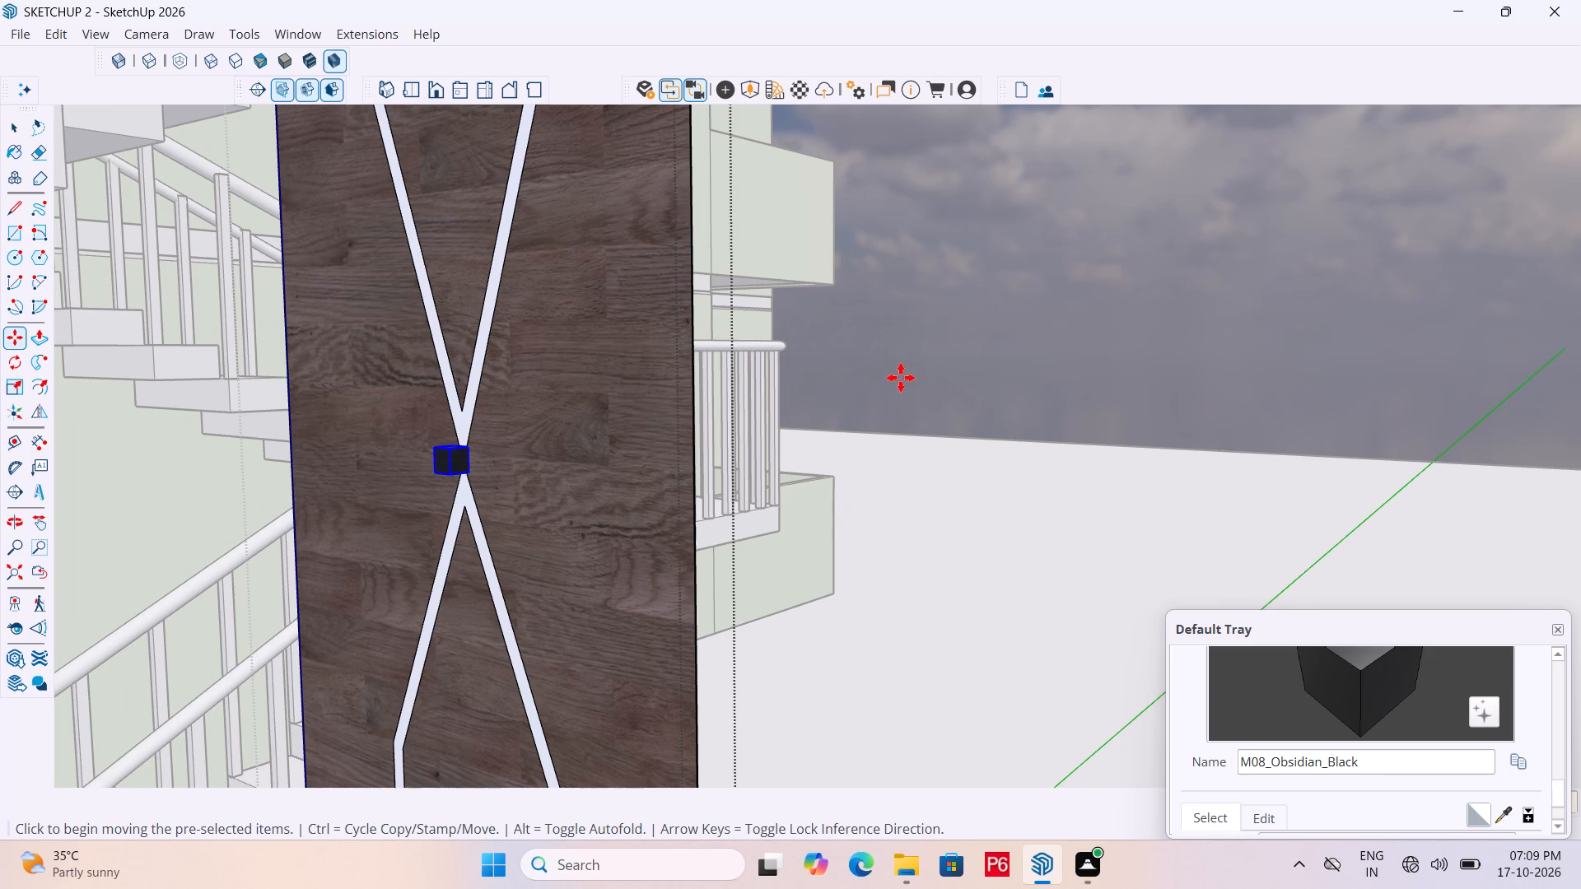
pyautogui.hotkey('ctrl', 's')
pyautogui.hotkey('ctrl', 's')
pyautogui.hotkey('ctrl', 's')
pyautogui.hotkey('ctrl', 's')
pyautogui.hotkey('ctrl', 's')
pyautogui.hotkey('ctrl', 's')
pyautogui.hotkey('ctrl', 's')
pyautogui.press('space')
pyautogui.scroll(-10, 963, 333)
# Examine the full wood panel with a dark box on each strip crossing, and close the Default Tray.
pyautogui.scroll(-5, 1056, 298)
pyautogui.press('space')
pyautogui.scroll(-6, 949, 259)
pyautogui.scroll(-10, 688, 395)
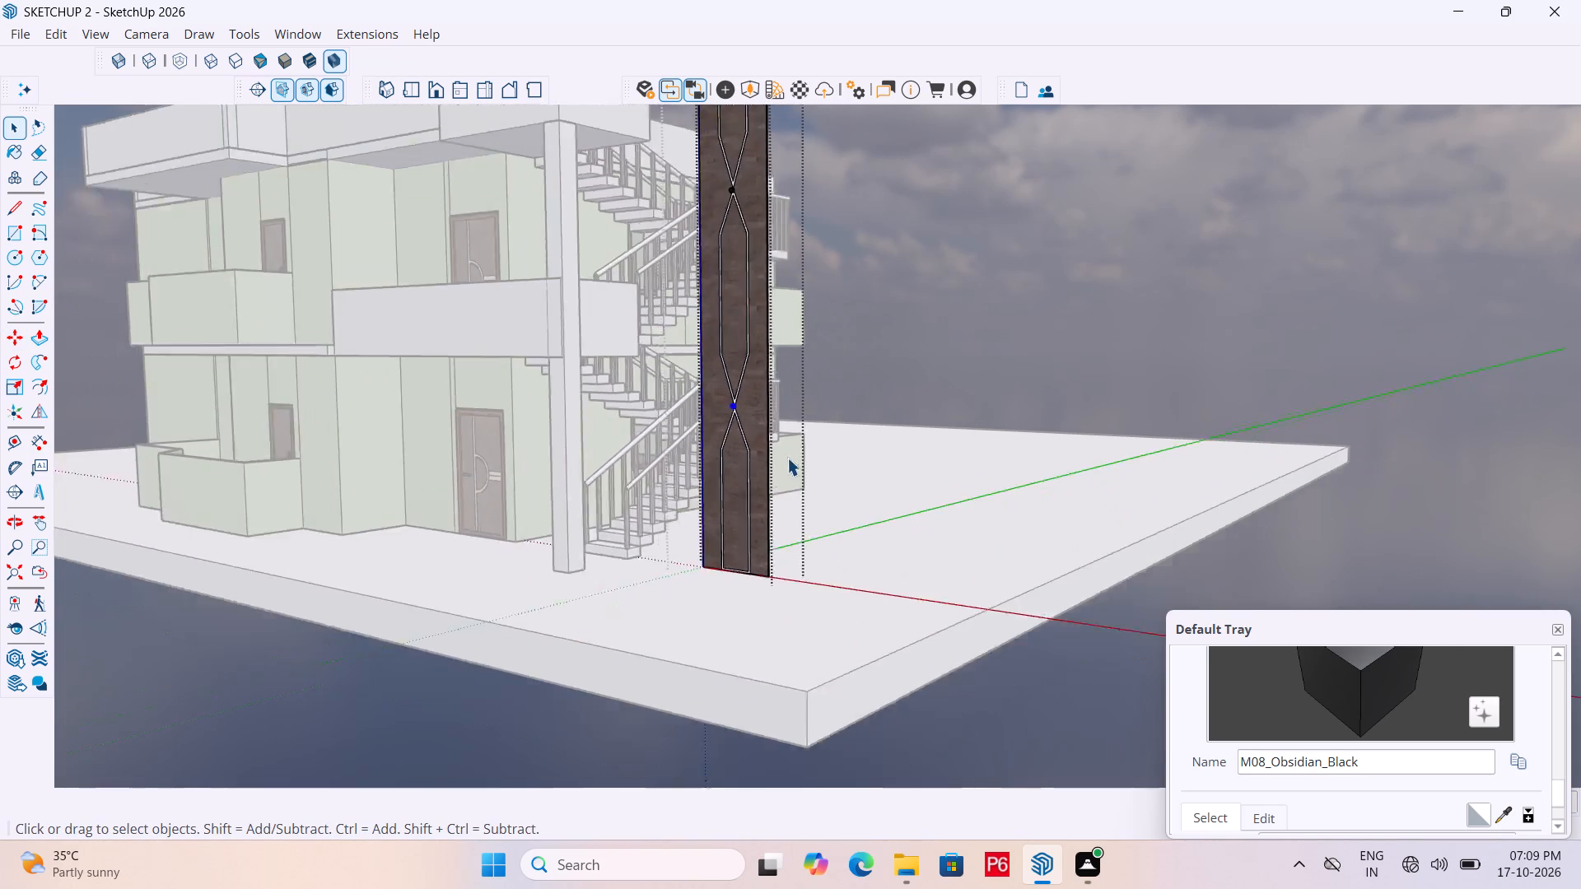
pyautogui.scroll(-2, 787, 458)
pyautogui.moveTo(728, 428); pyautogui.dragTo(821, 496, button='middle')
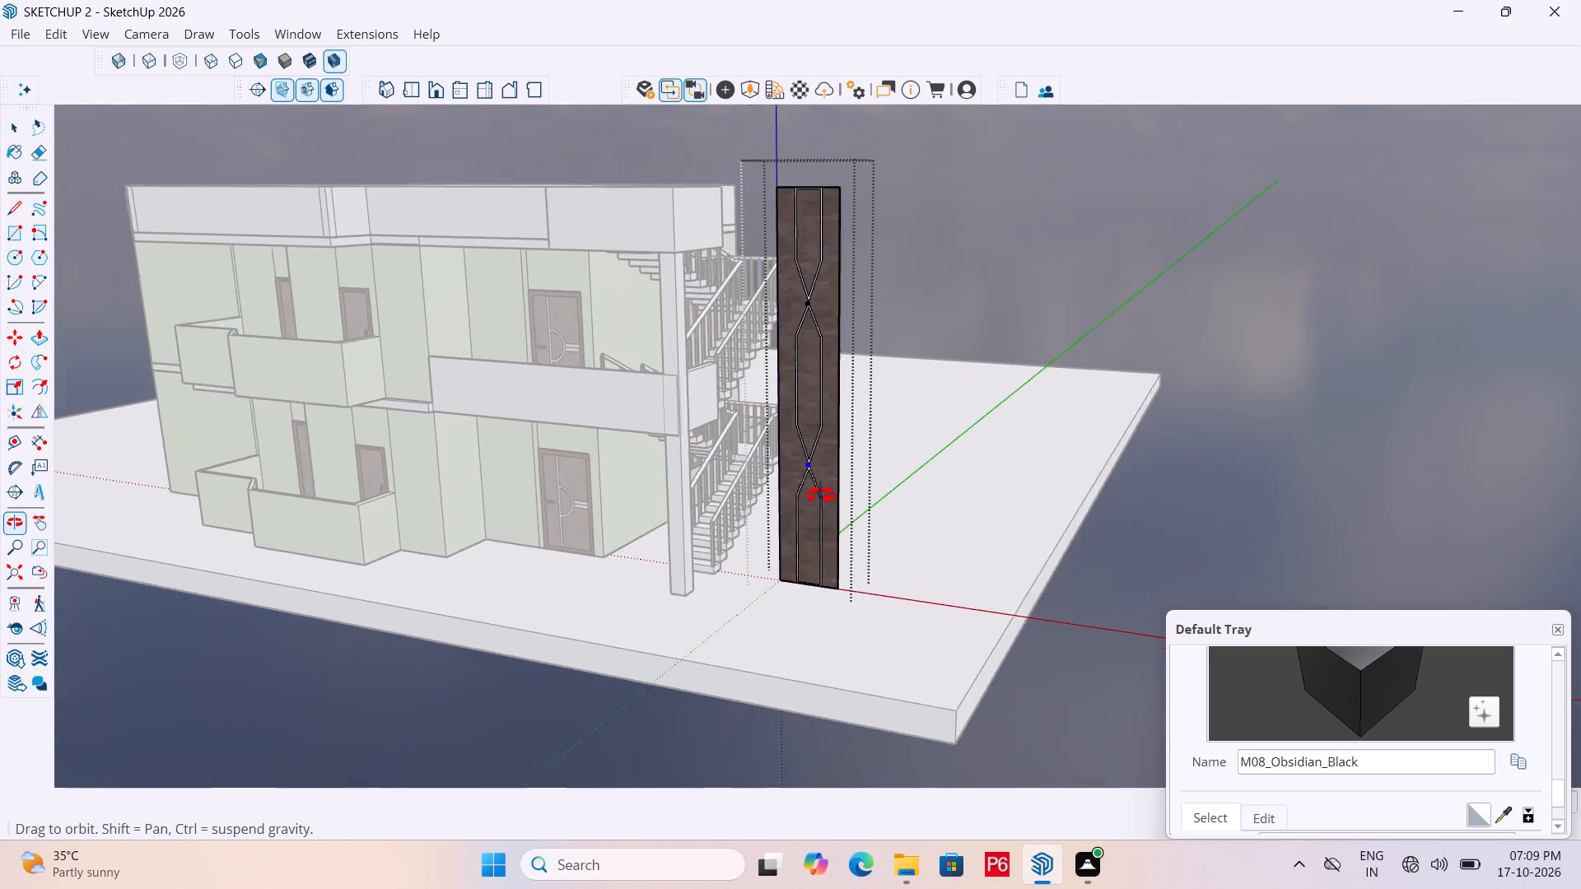
pyautogui.moveTo(821, 496); pyautogui.dragTo(823, 495, button='middle')
pyautogui.scroll(10, 844, 205)
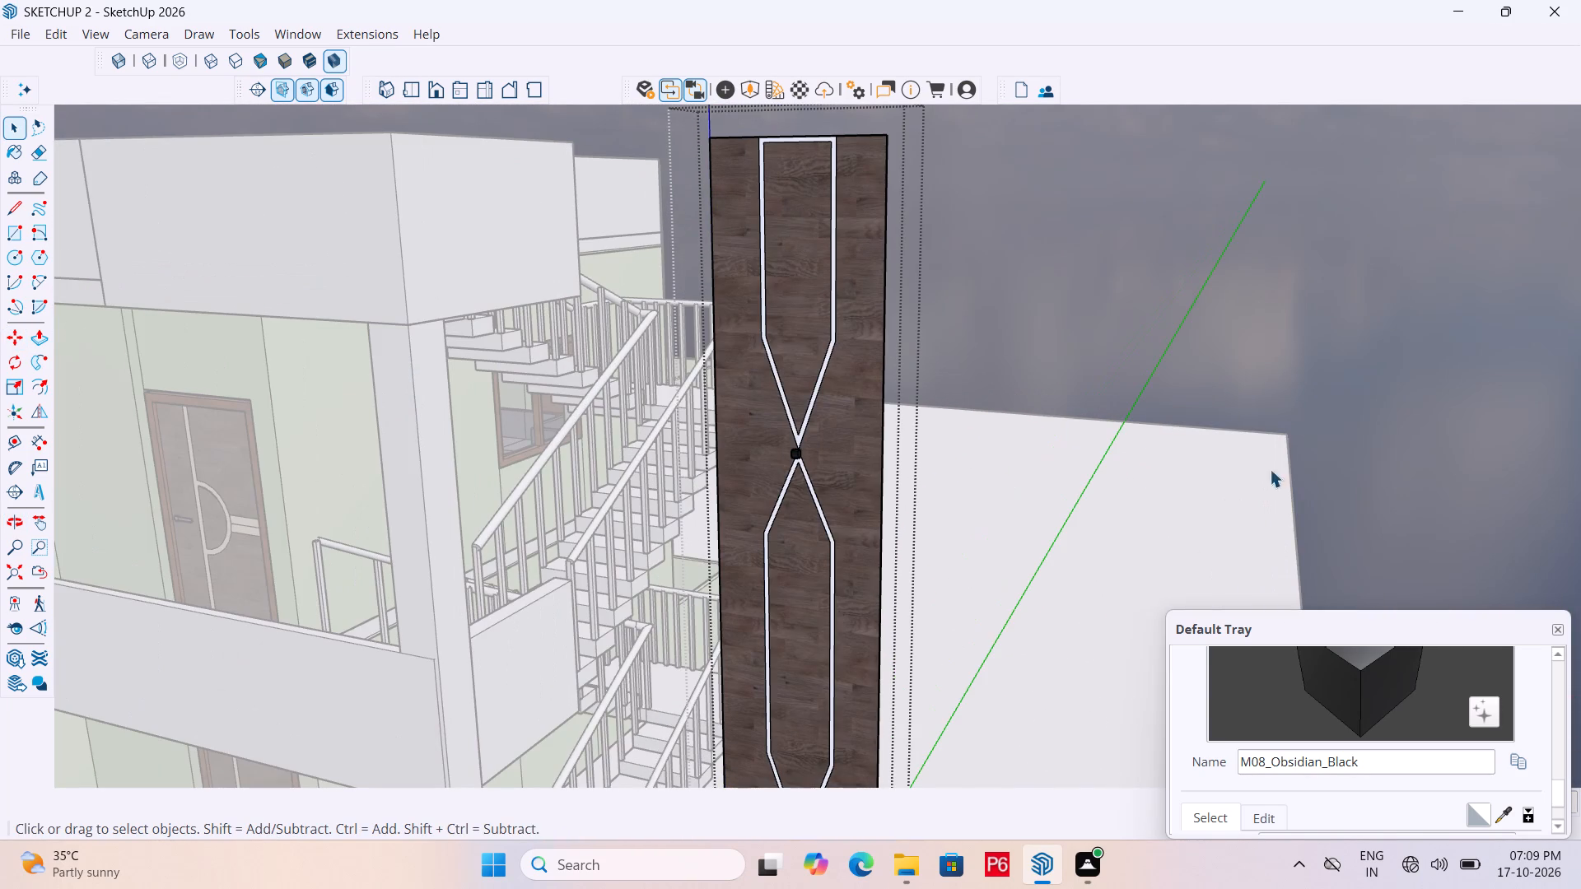
pyautogui.click(1558, 632)
# Draw two short edges from the inner corners of the topmost white strip up to the wood panel's top edge.
pyautogui.scroll(-2, 922, 259)
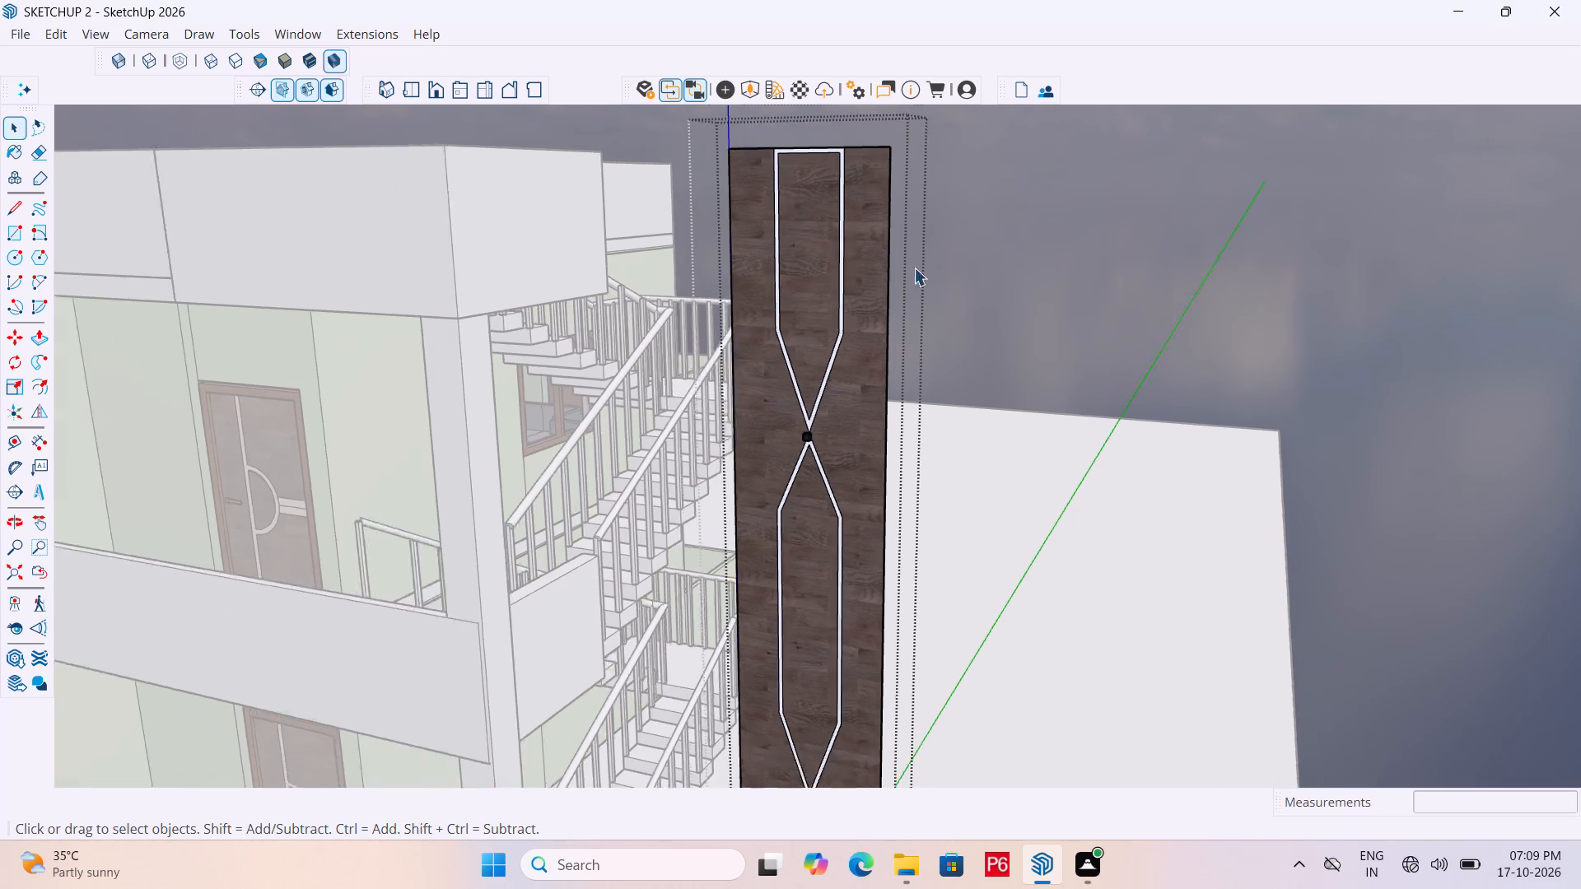
pyautogui.scroll(-3, 914, 268)
pyautogui.scroll(-3, 812, 301)
pyautogui.scroll(16, 816, 230)
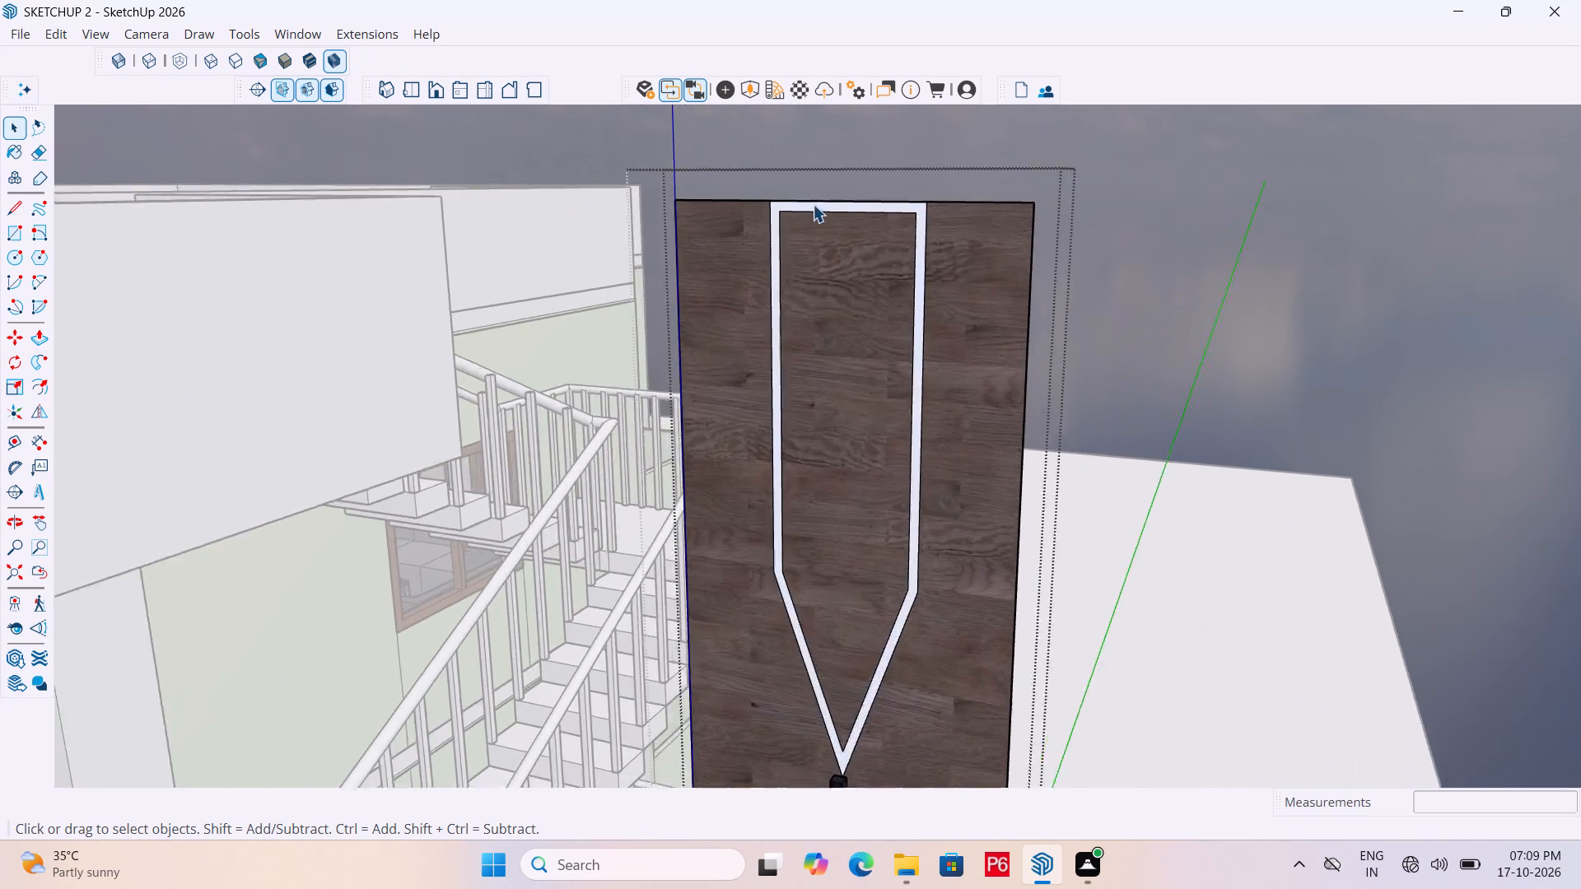
pyautogui.scroll(3, 813, 204)
pyautogui.press('l')
pyautogui.press('space')
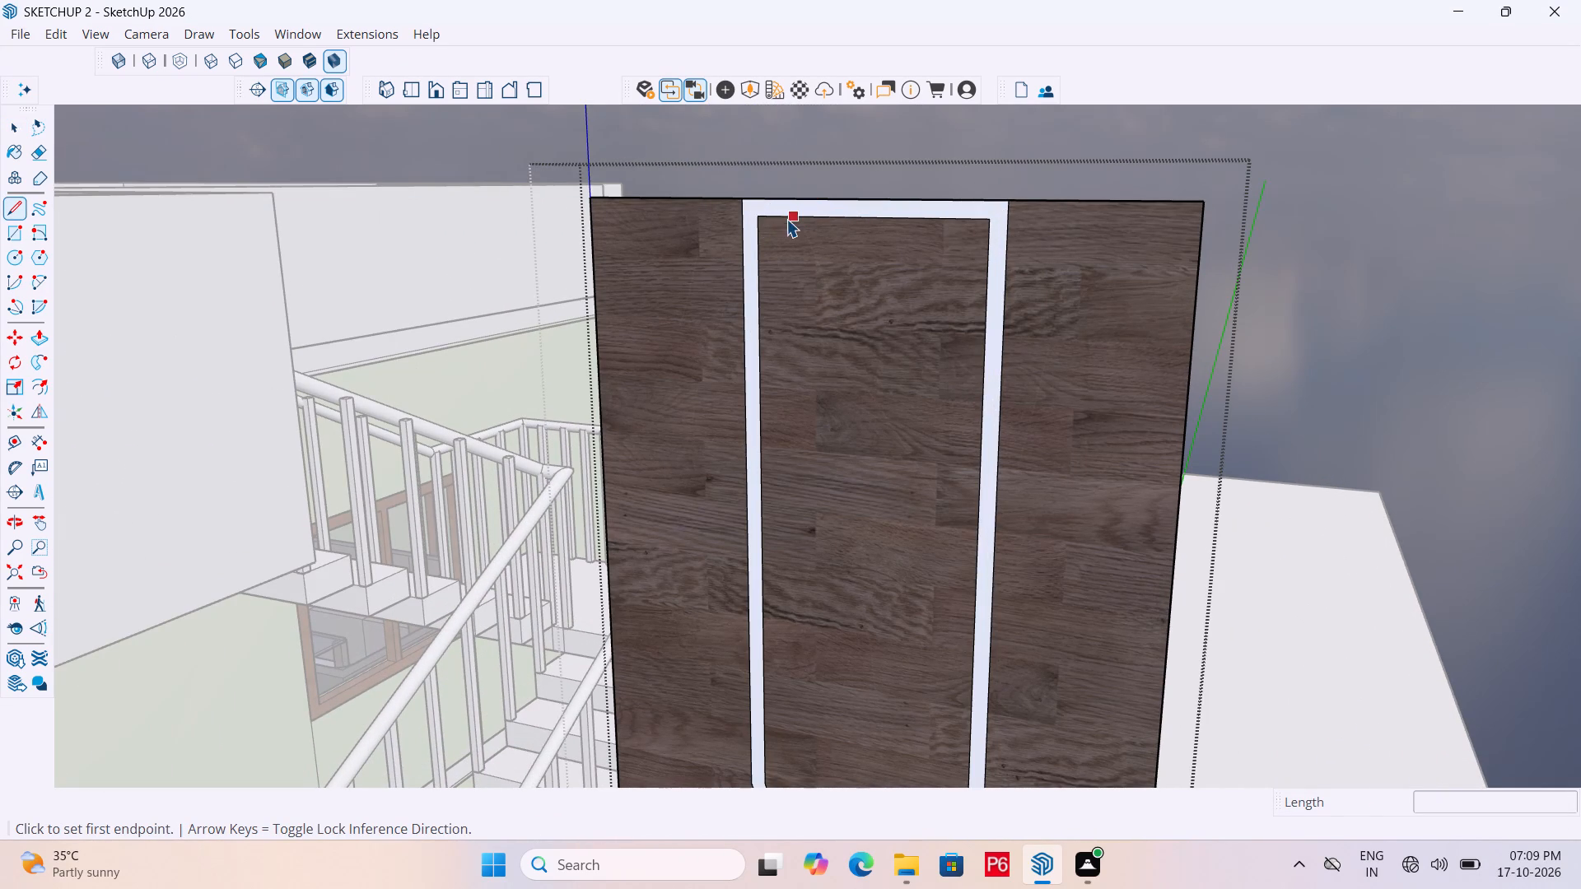
pyautogui.doubleClick(786, 213)
pyautogui.press('l')
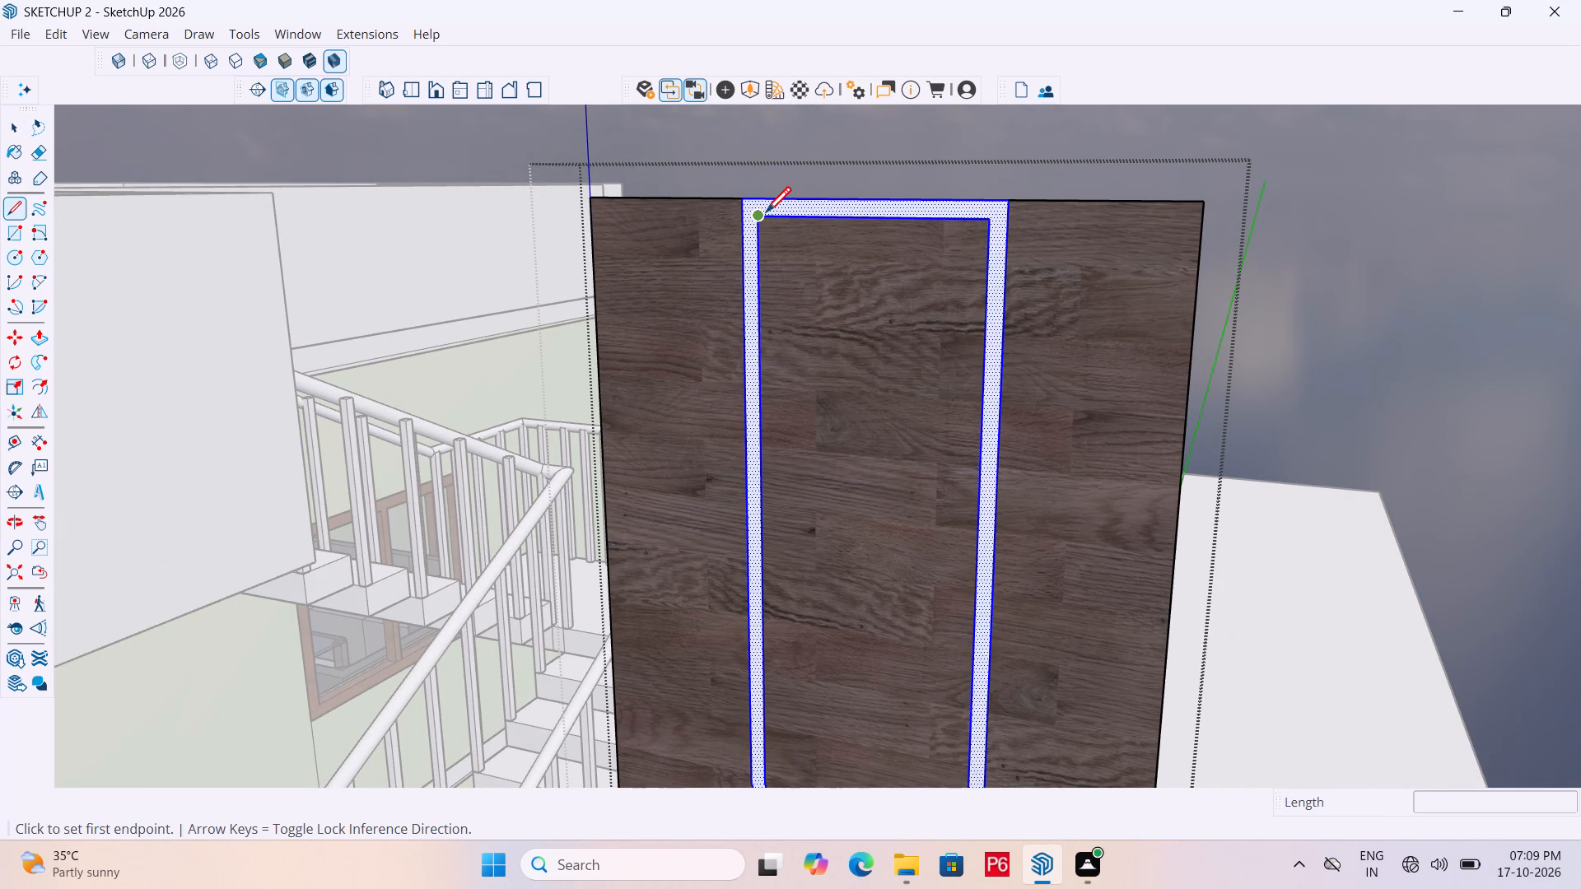
pyautogui.moveTo(762, 217); pyautogui.dragTo(761, 209)
pyautogui.click(755, 201)
pyautogui.press('space')
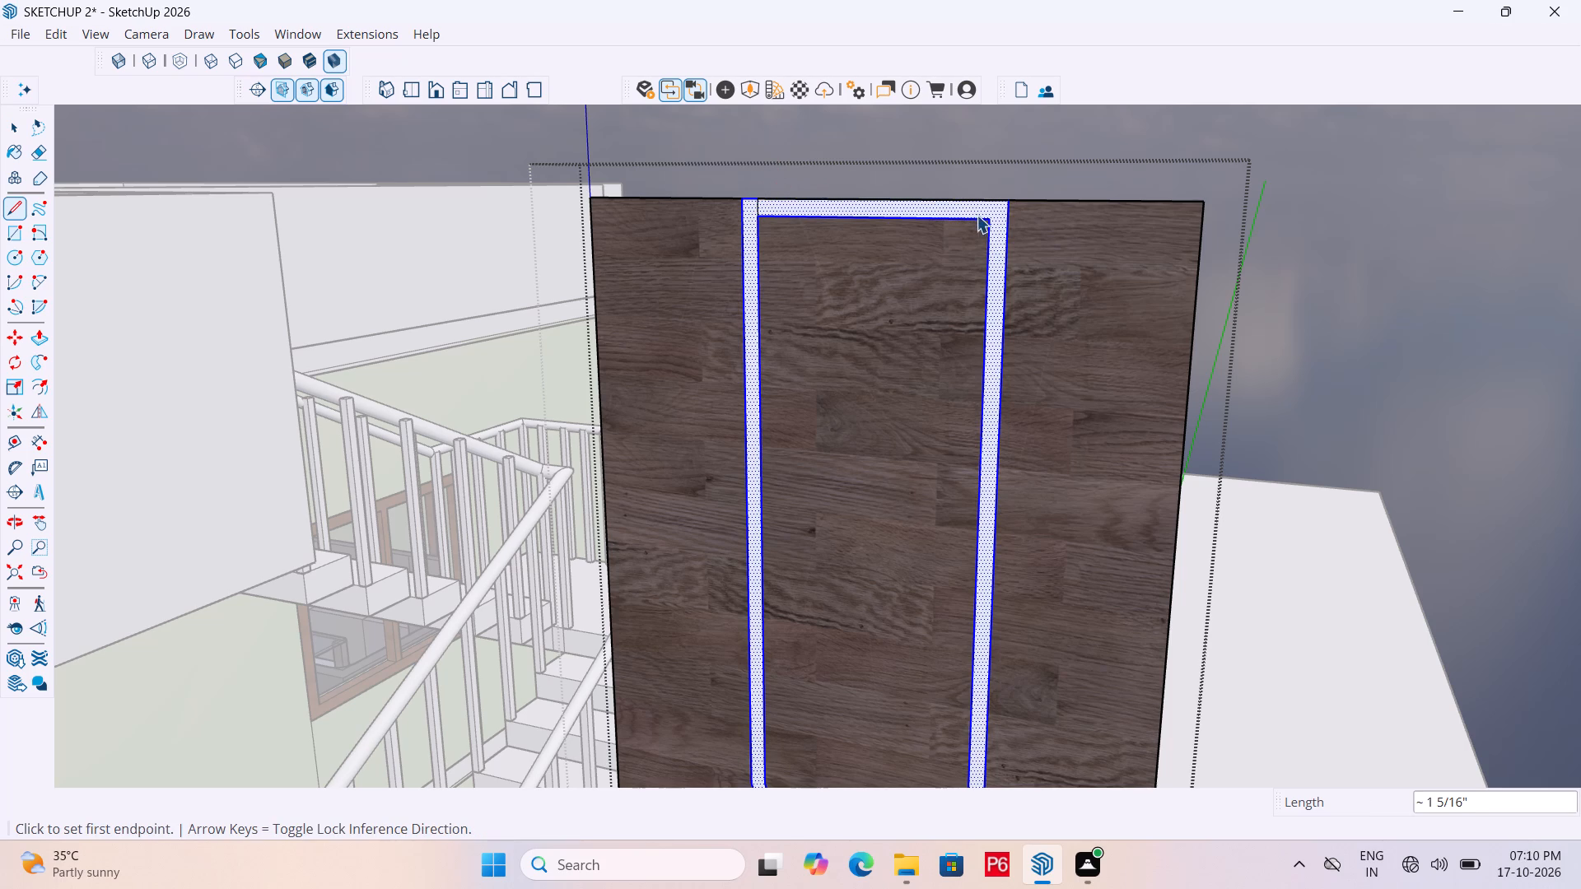
pyautogui.press('l')
pyautogui.moveTo(986, 221); pyautogui.dragTo(992, 200)
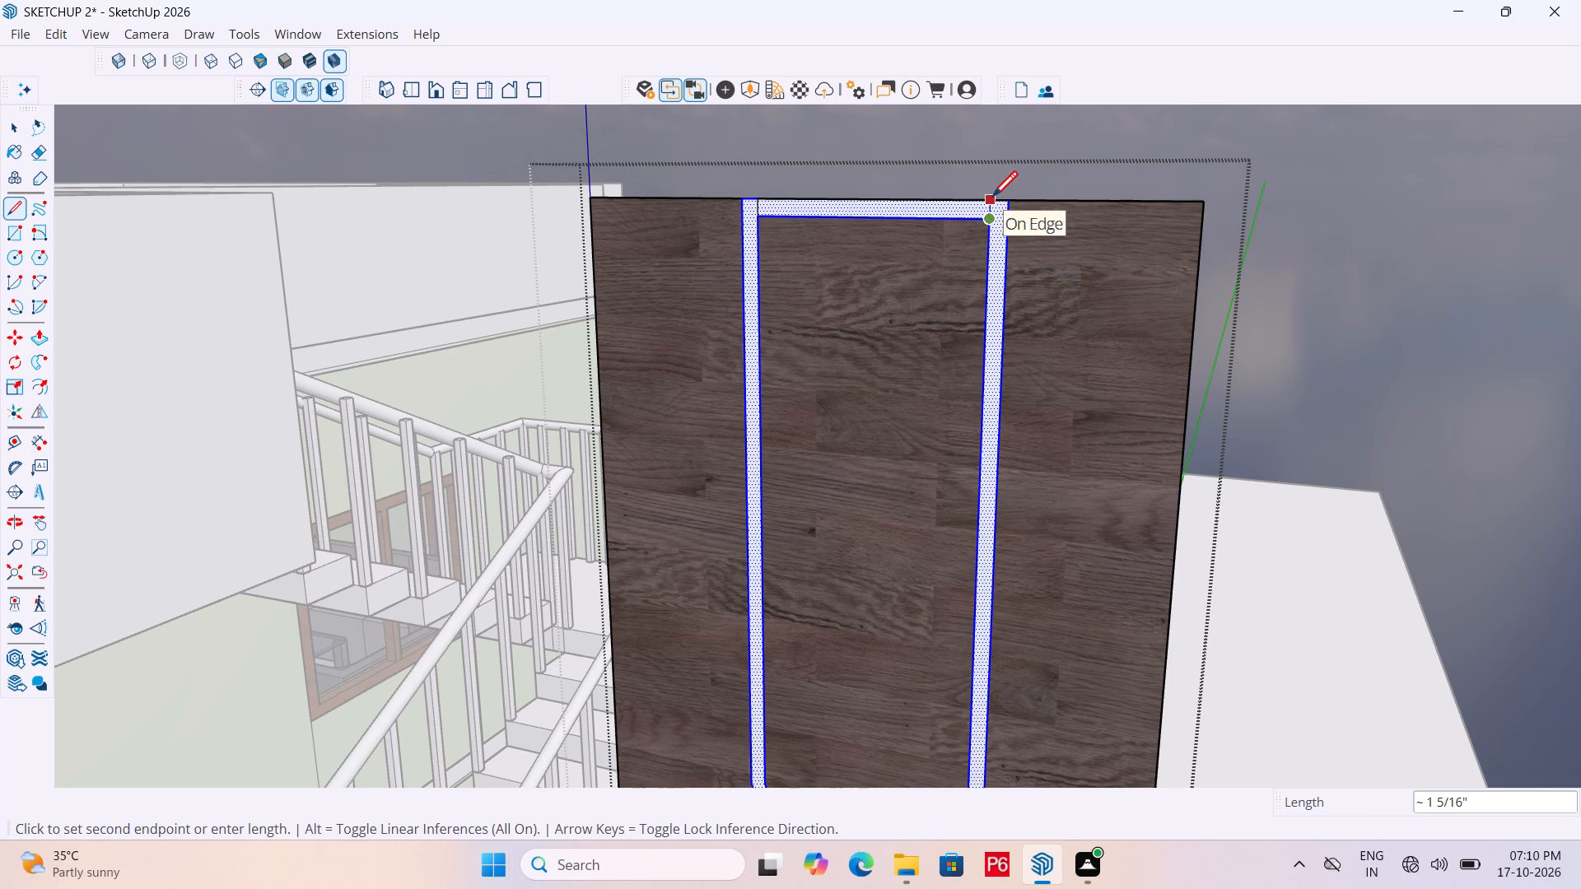
pyautogui.click(990, 199)
pyautogui.press('space')
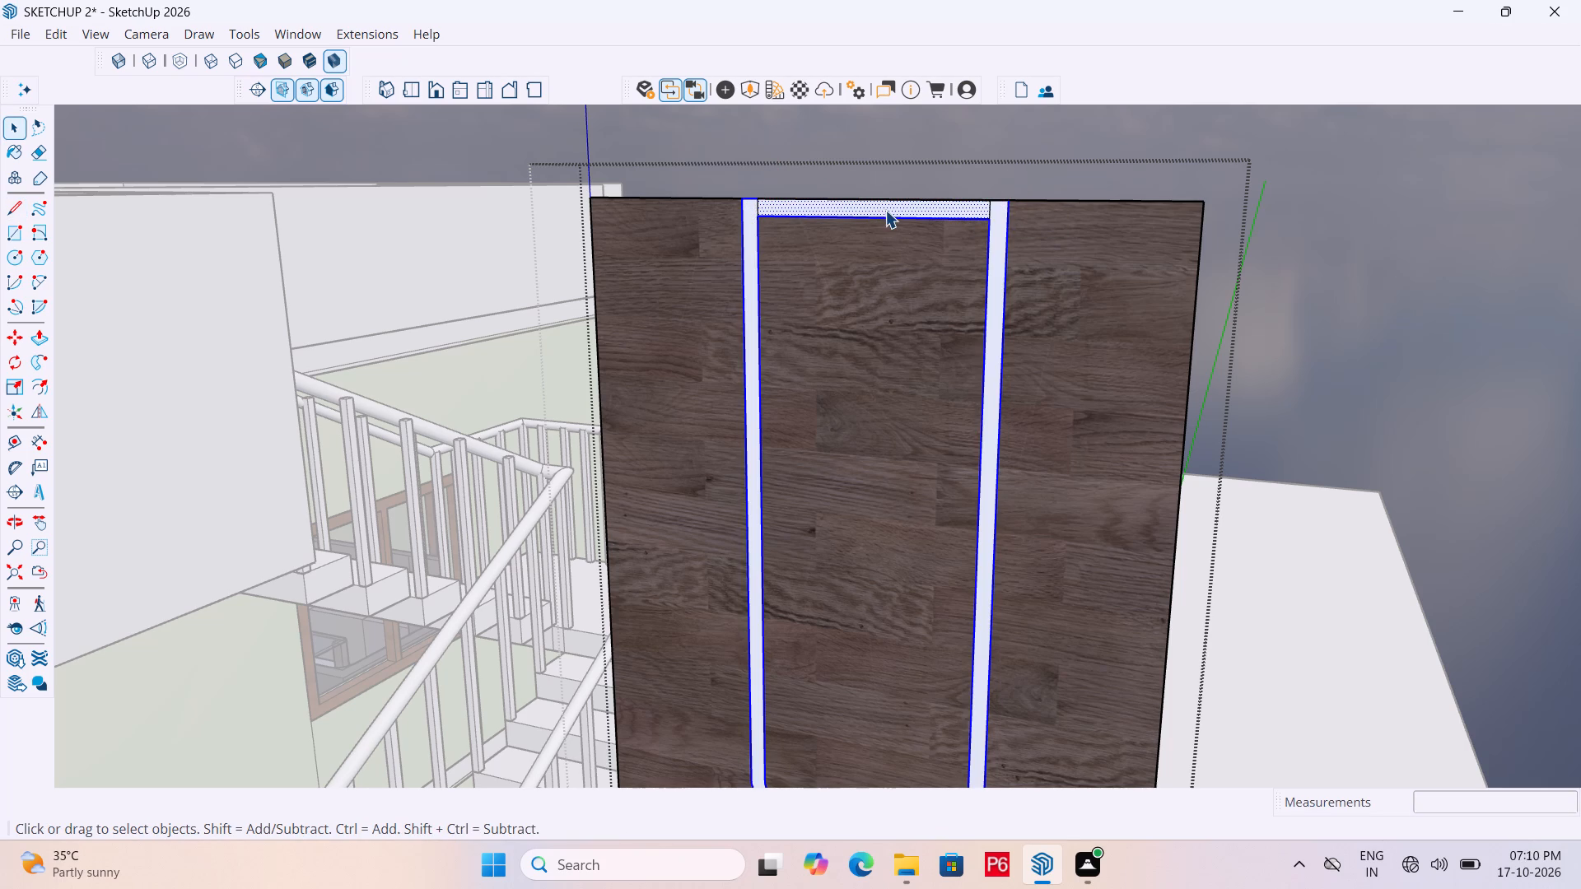
# Erase the lower edge of the topmost horizontal strip between the two vertical strips, and close the panel's group.
pyautogui.press('e')
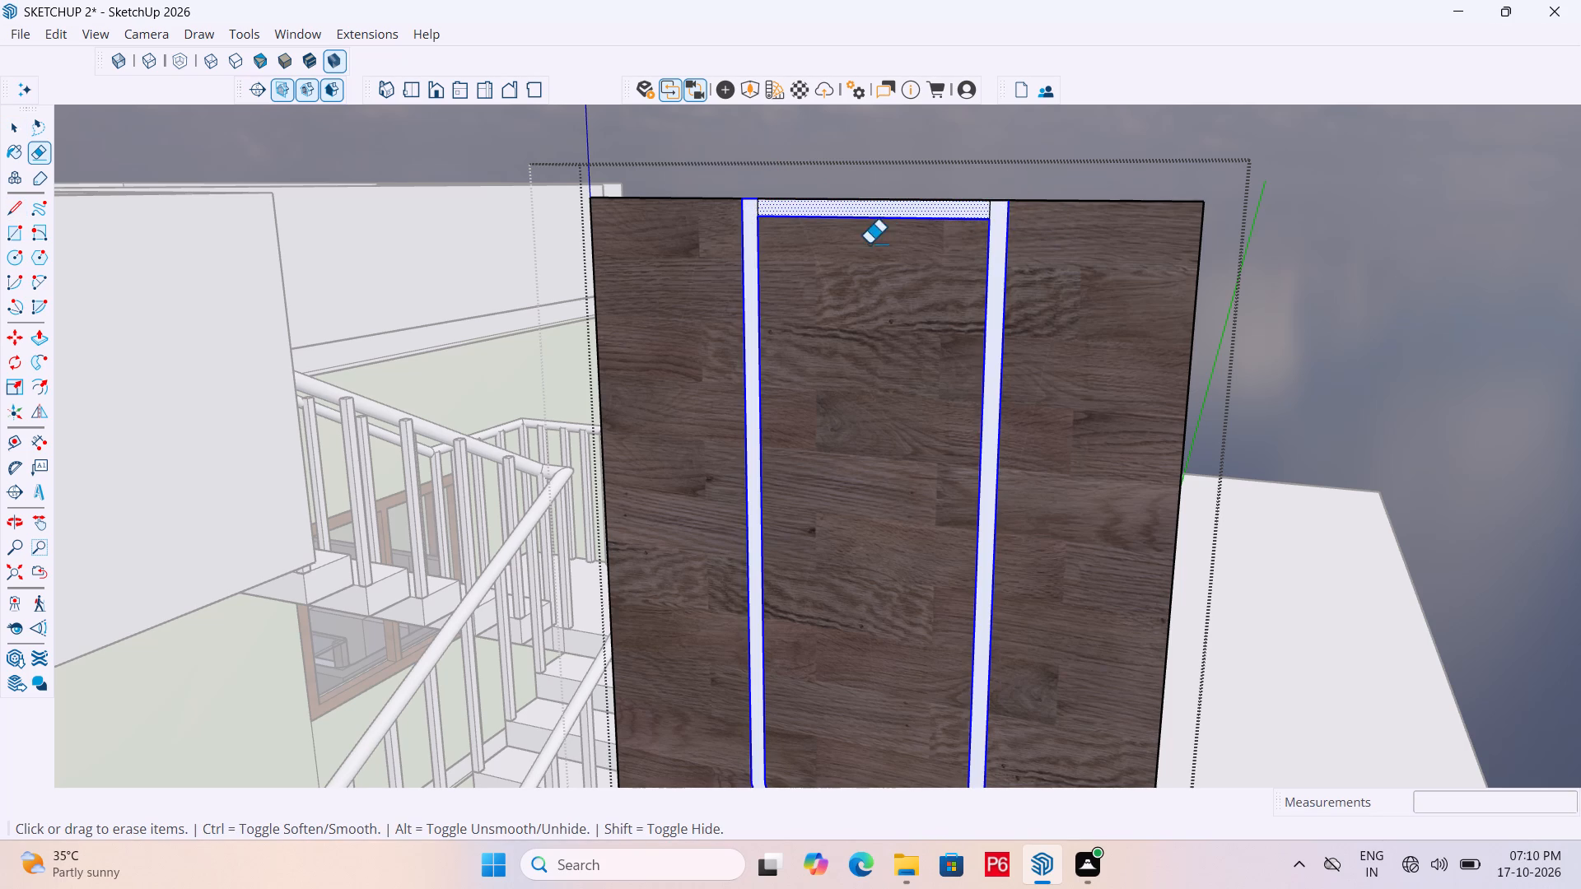
pyautogui.moveTo(874, 232); pyautogui.dragTo(880, 218)
pyautogui.click(880, 218)
pyautogui.scroll(-5, 773, 246)
pyautogui.press('space')
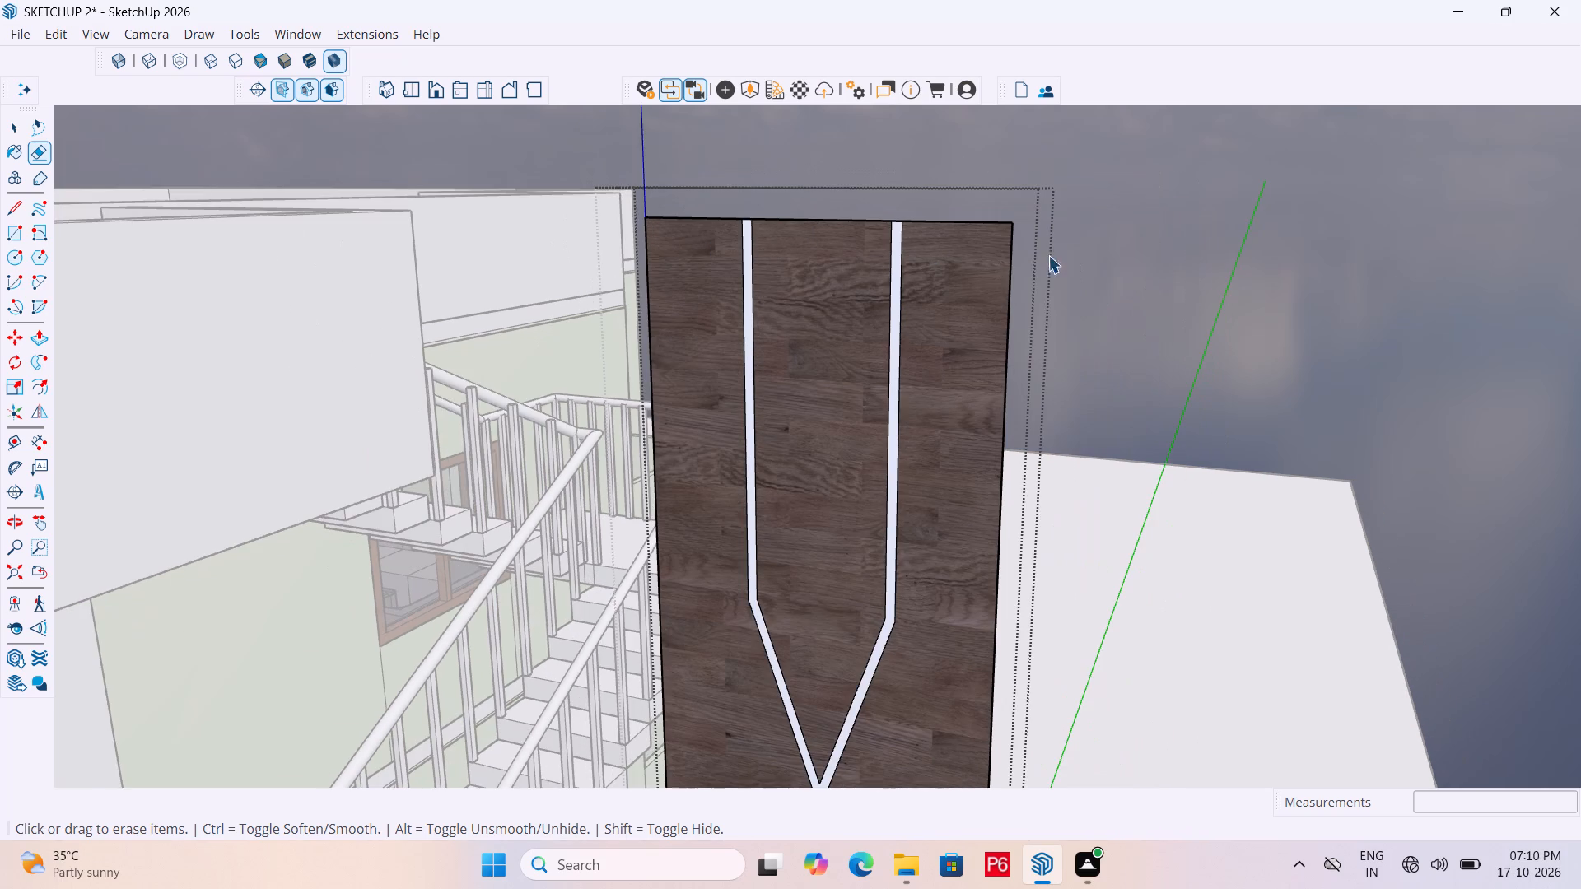
pyautogui.doubleClick(1222, 265)
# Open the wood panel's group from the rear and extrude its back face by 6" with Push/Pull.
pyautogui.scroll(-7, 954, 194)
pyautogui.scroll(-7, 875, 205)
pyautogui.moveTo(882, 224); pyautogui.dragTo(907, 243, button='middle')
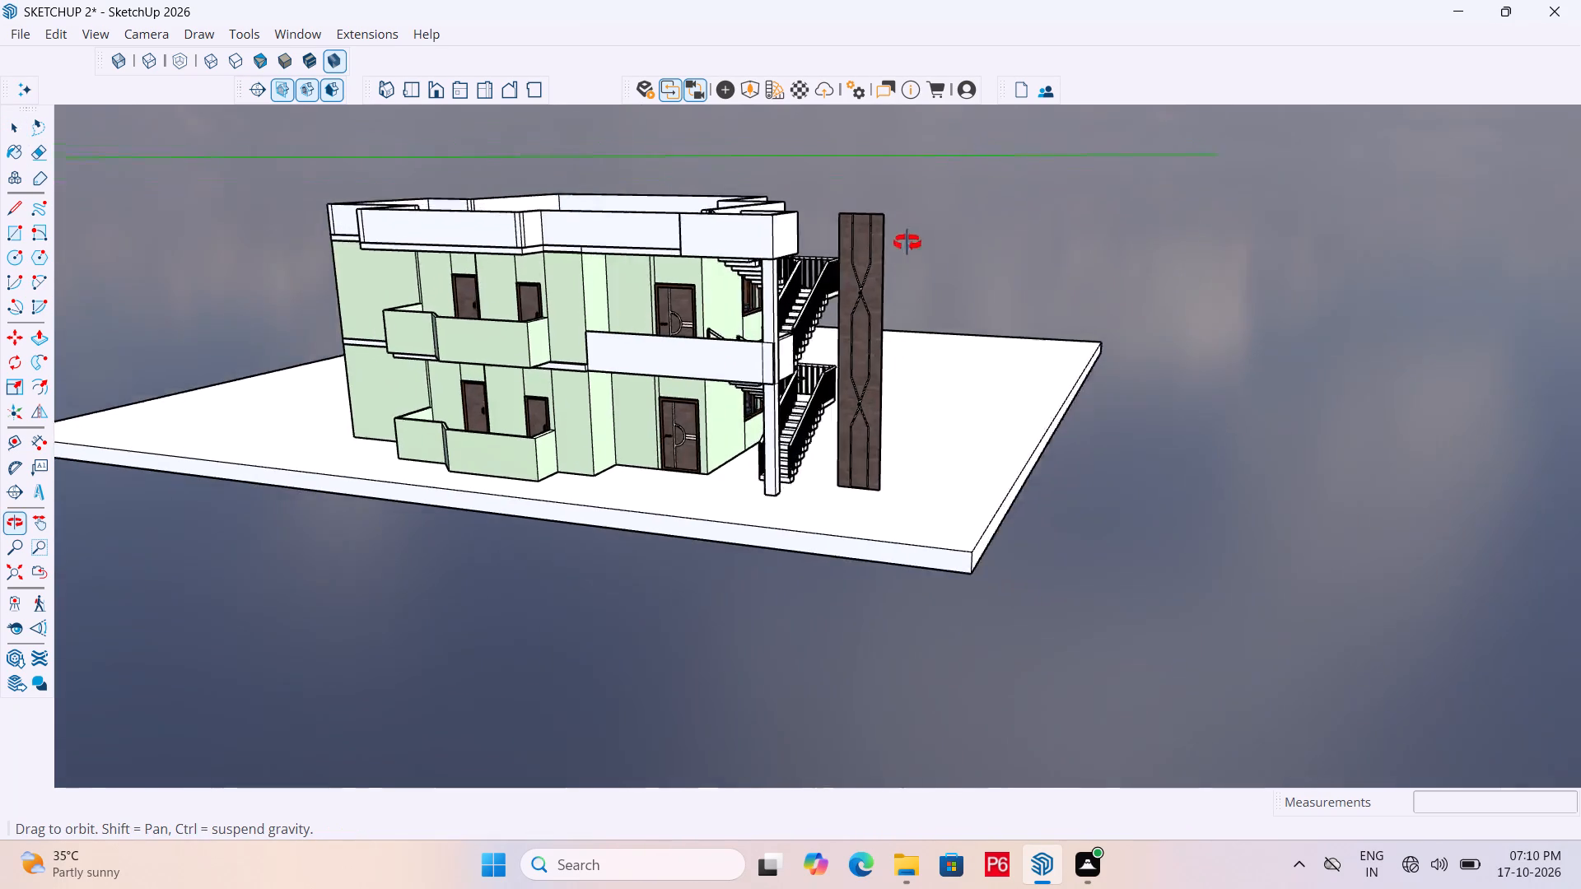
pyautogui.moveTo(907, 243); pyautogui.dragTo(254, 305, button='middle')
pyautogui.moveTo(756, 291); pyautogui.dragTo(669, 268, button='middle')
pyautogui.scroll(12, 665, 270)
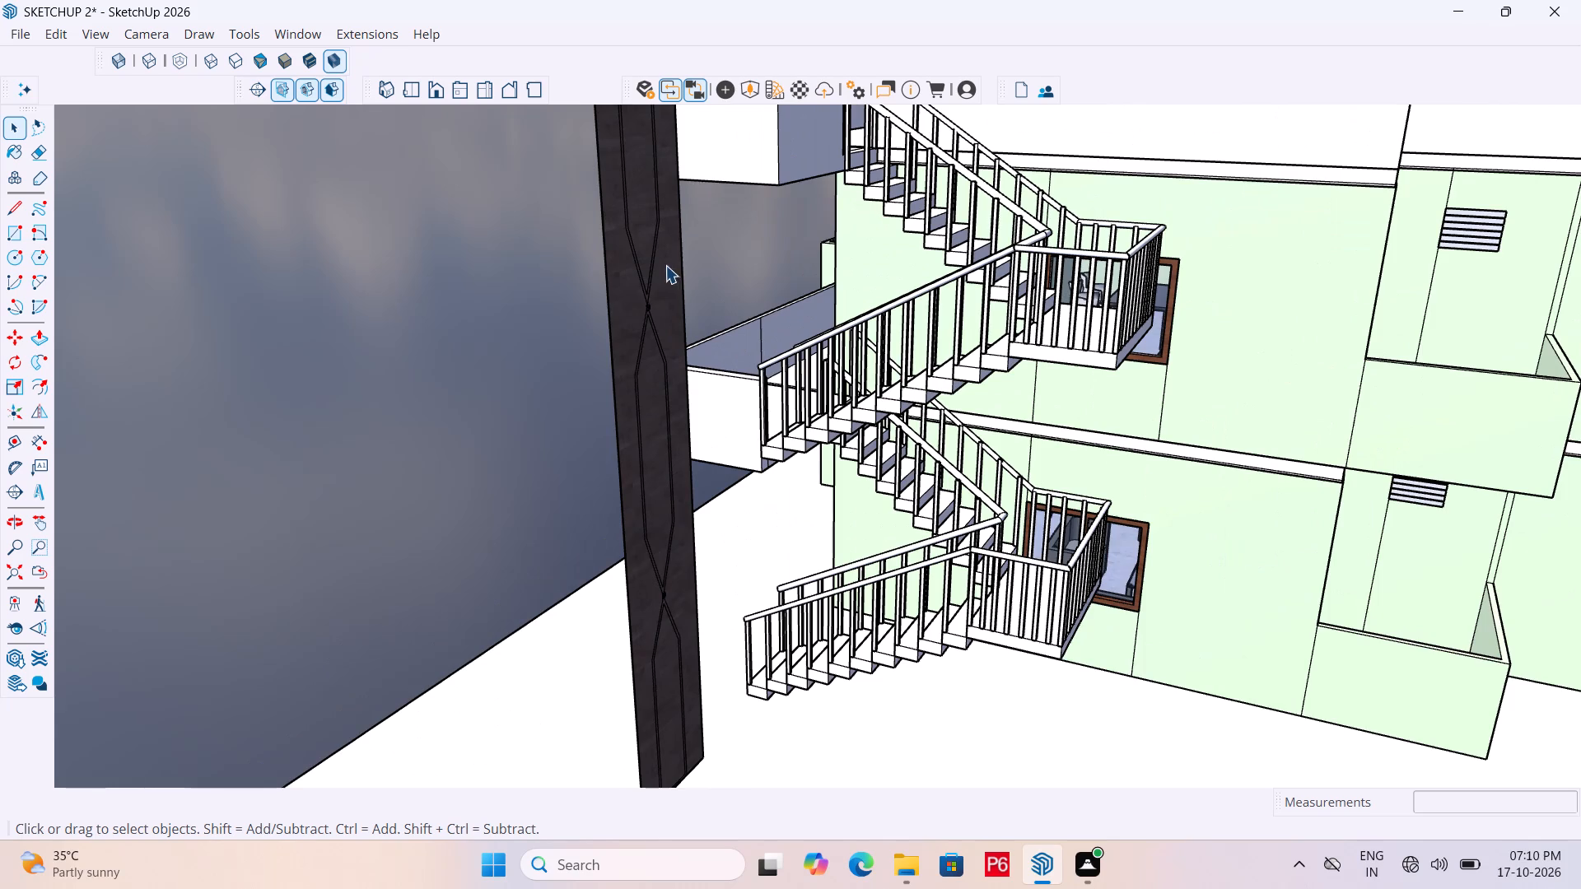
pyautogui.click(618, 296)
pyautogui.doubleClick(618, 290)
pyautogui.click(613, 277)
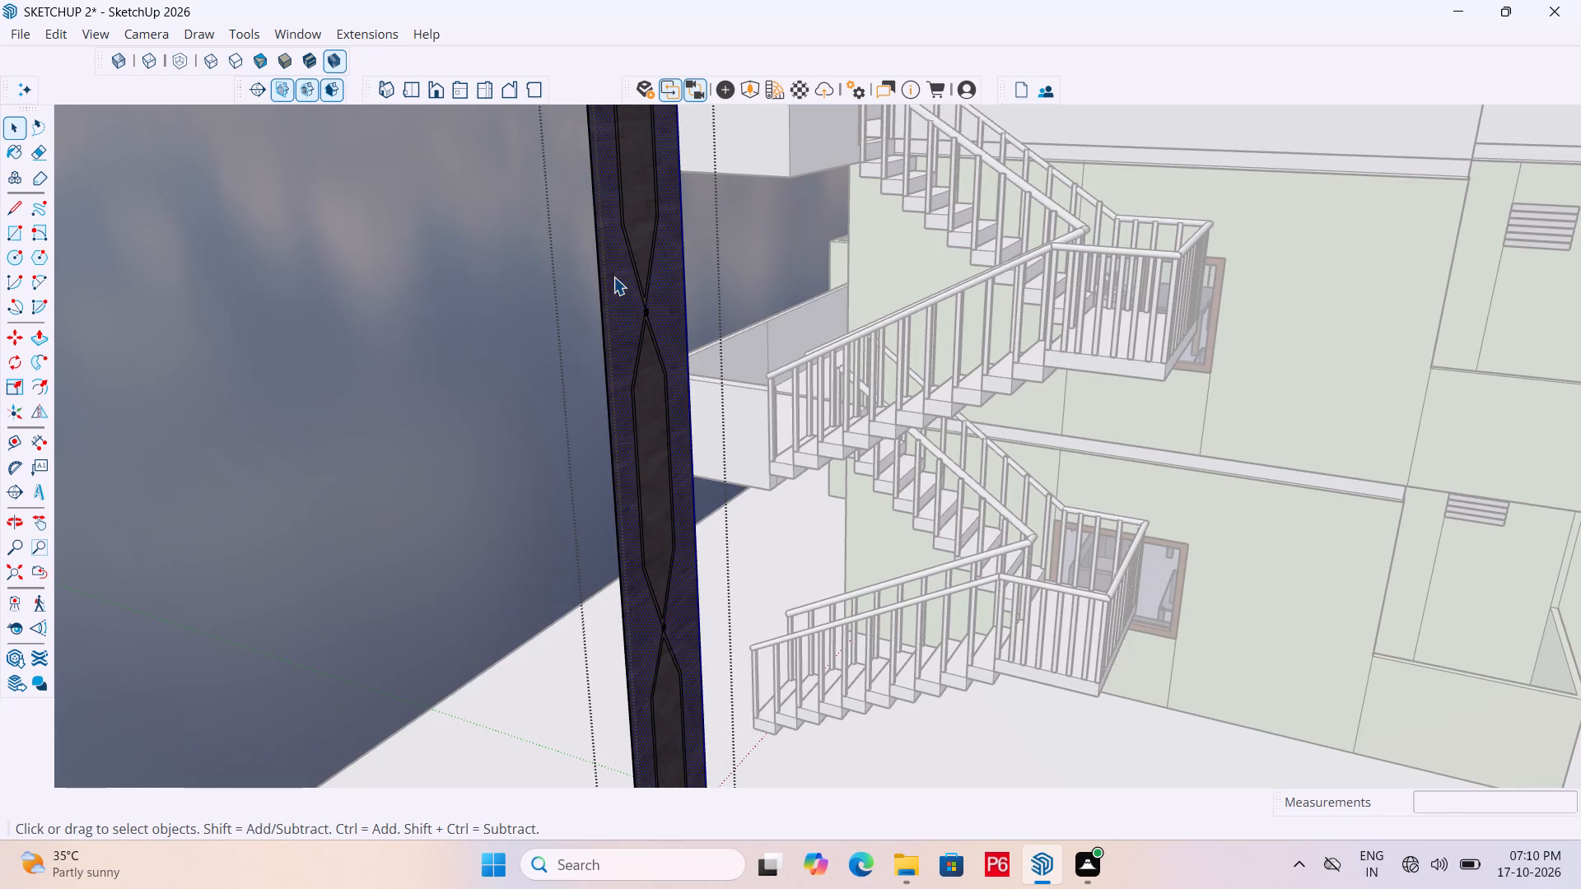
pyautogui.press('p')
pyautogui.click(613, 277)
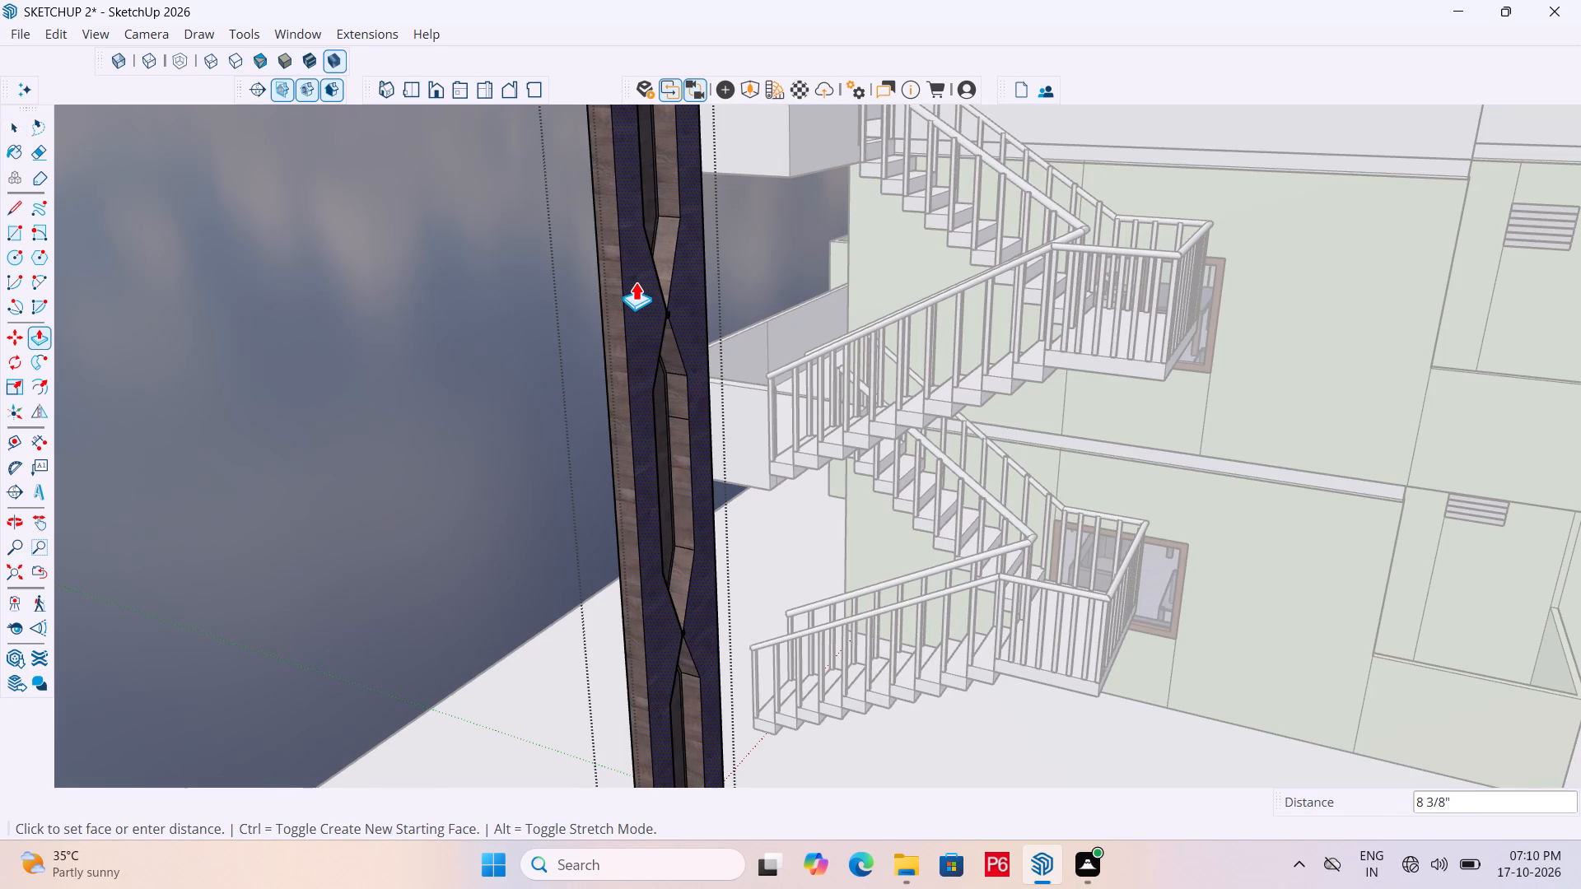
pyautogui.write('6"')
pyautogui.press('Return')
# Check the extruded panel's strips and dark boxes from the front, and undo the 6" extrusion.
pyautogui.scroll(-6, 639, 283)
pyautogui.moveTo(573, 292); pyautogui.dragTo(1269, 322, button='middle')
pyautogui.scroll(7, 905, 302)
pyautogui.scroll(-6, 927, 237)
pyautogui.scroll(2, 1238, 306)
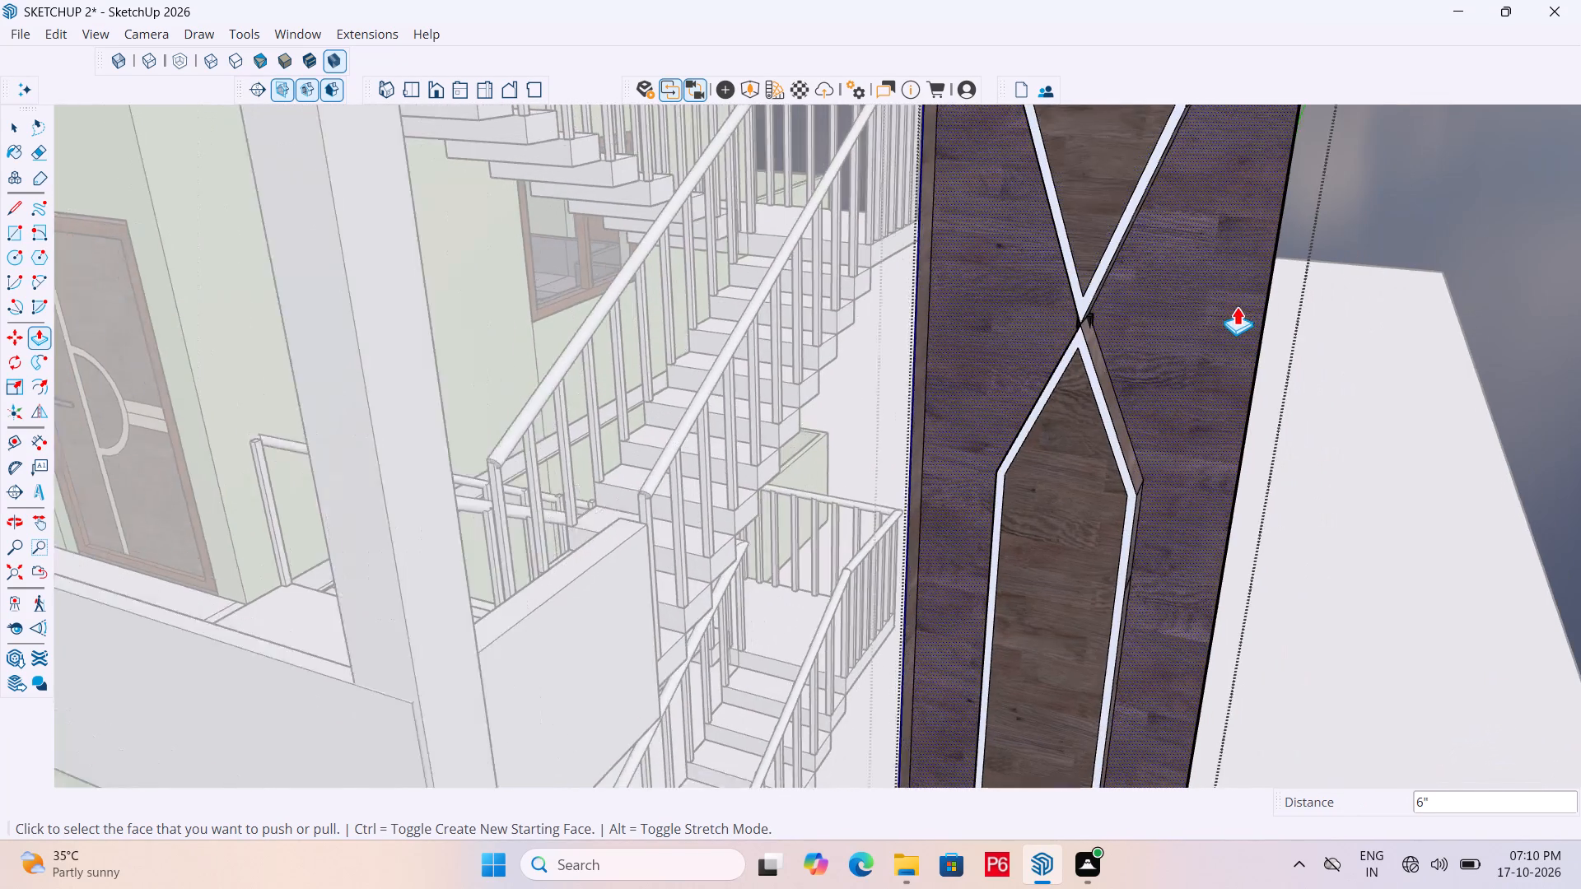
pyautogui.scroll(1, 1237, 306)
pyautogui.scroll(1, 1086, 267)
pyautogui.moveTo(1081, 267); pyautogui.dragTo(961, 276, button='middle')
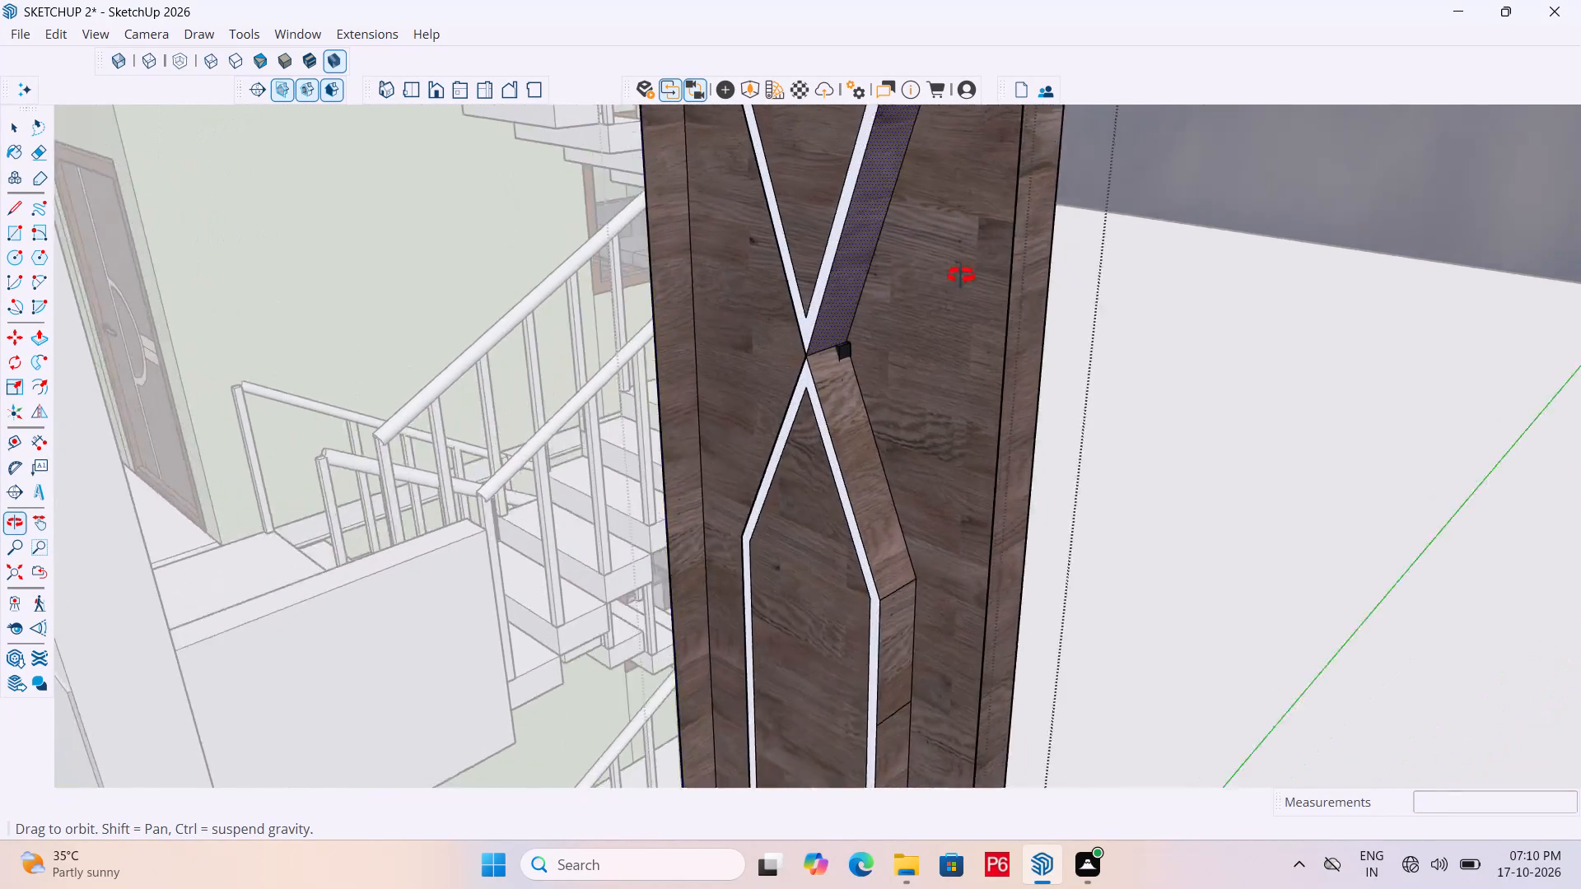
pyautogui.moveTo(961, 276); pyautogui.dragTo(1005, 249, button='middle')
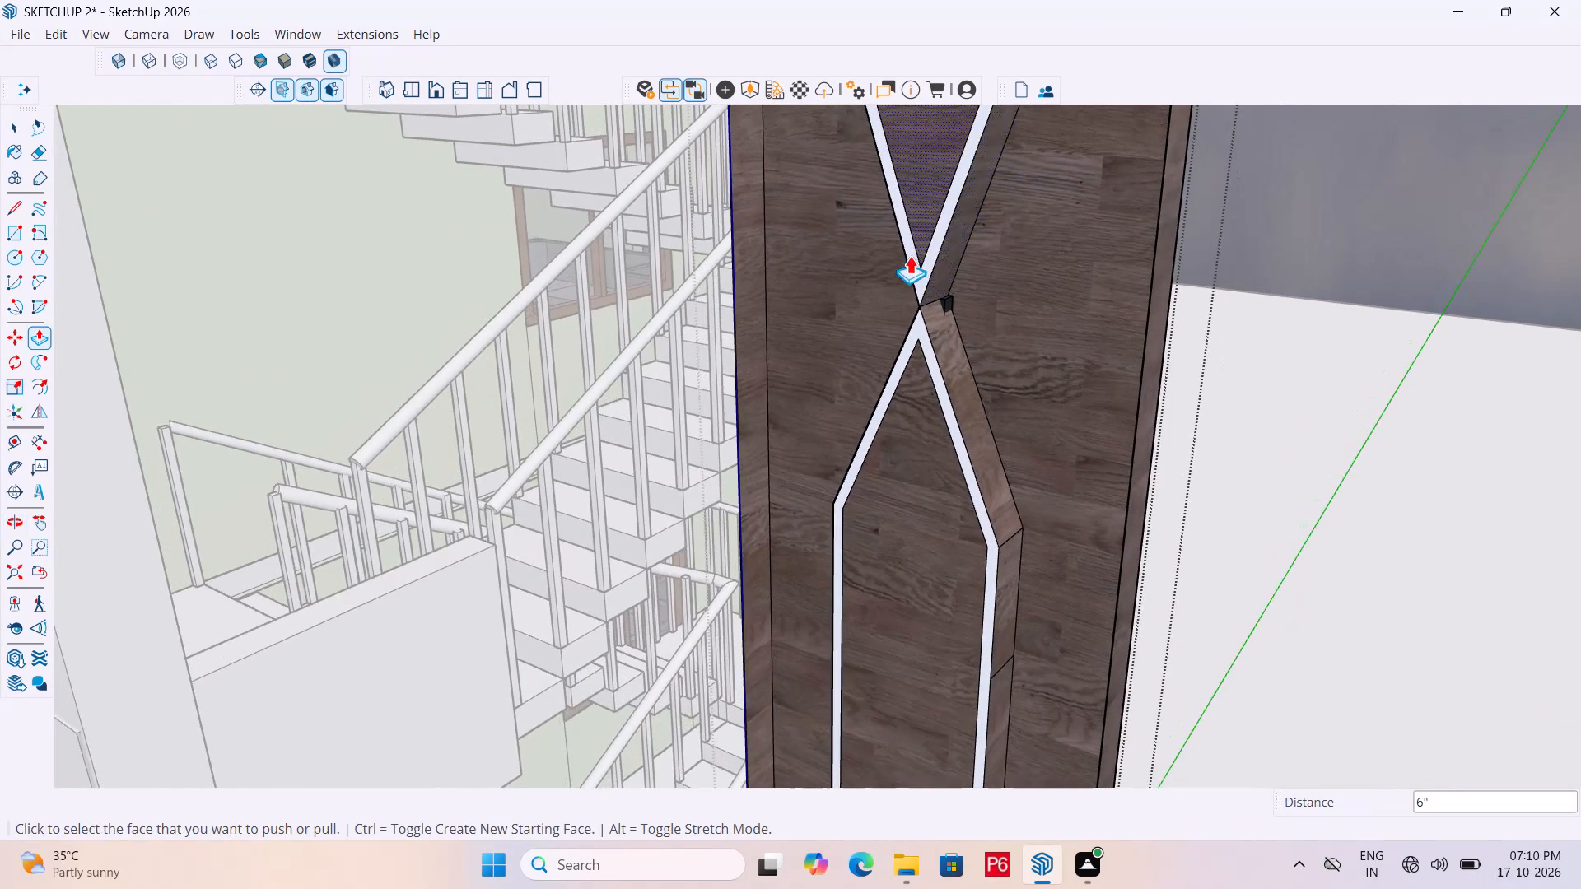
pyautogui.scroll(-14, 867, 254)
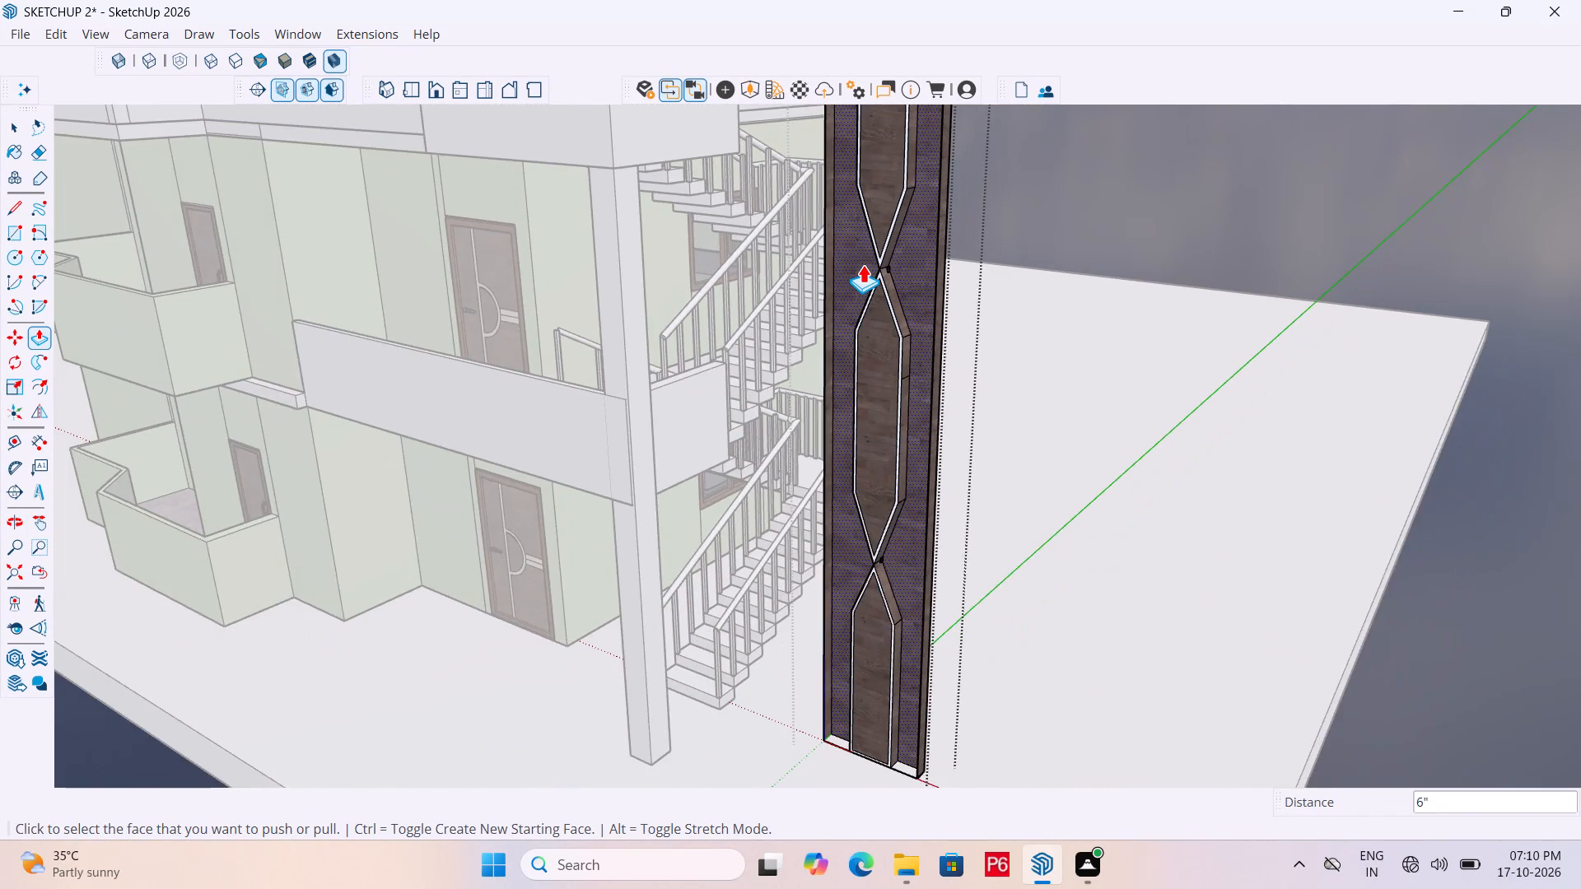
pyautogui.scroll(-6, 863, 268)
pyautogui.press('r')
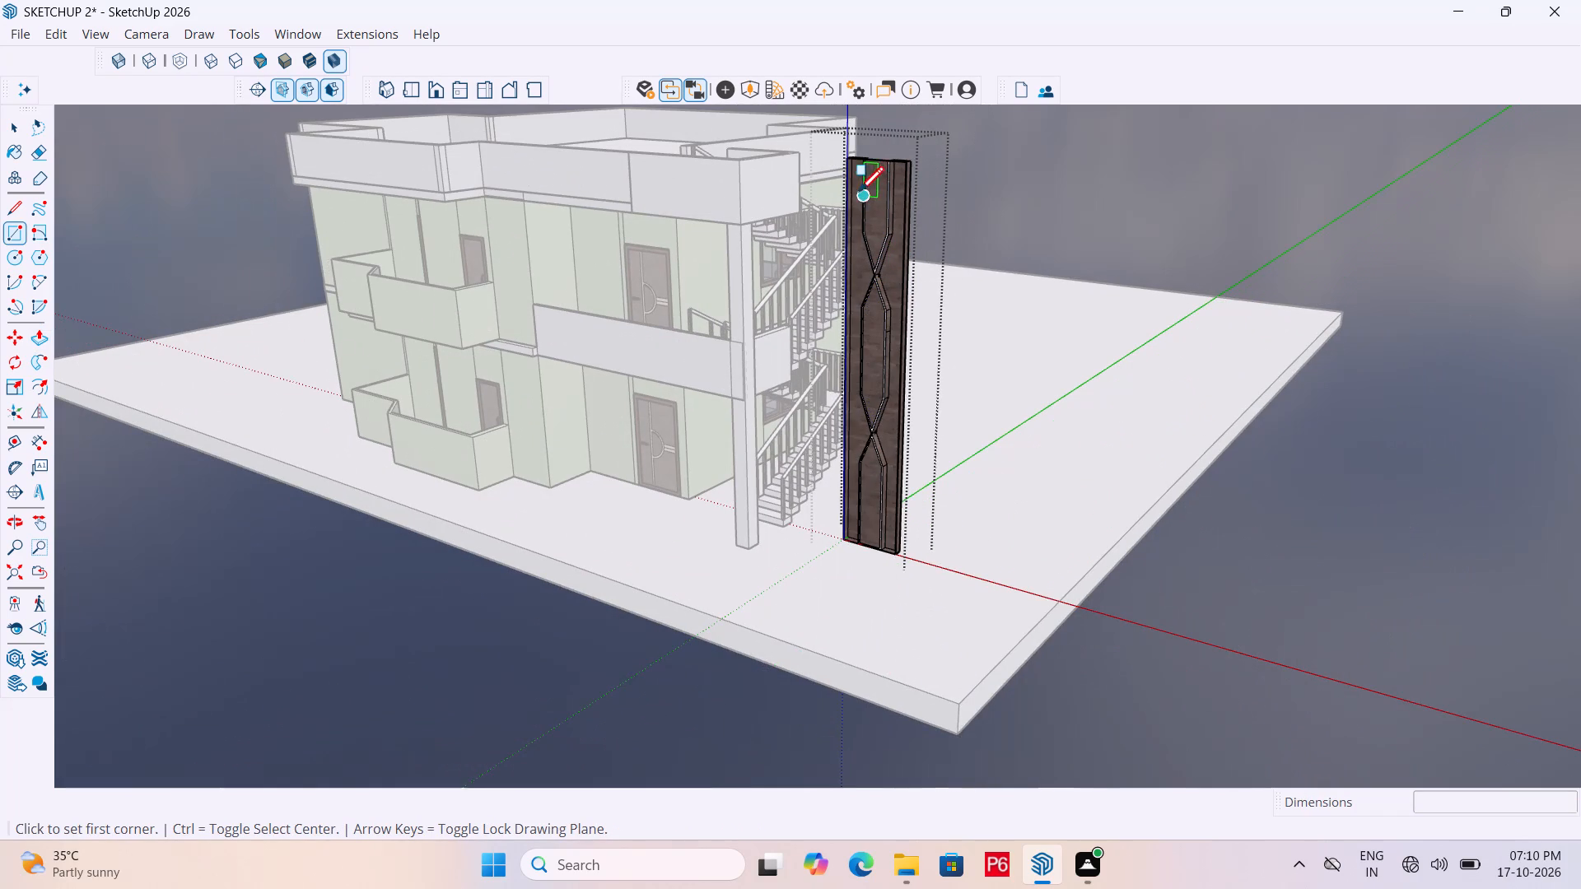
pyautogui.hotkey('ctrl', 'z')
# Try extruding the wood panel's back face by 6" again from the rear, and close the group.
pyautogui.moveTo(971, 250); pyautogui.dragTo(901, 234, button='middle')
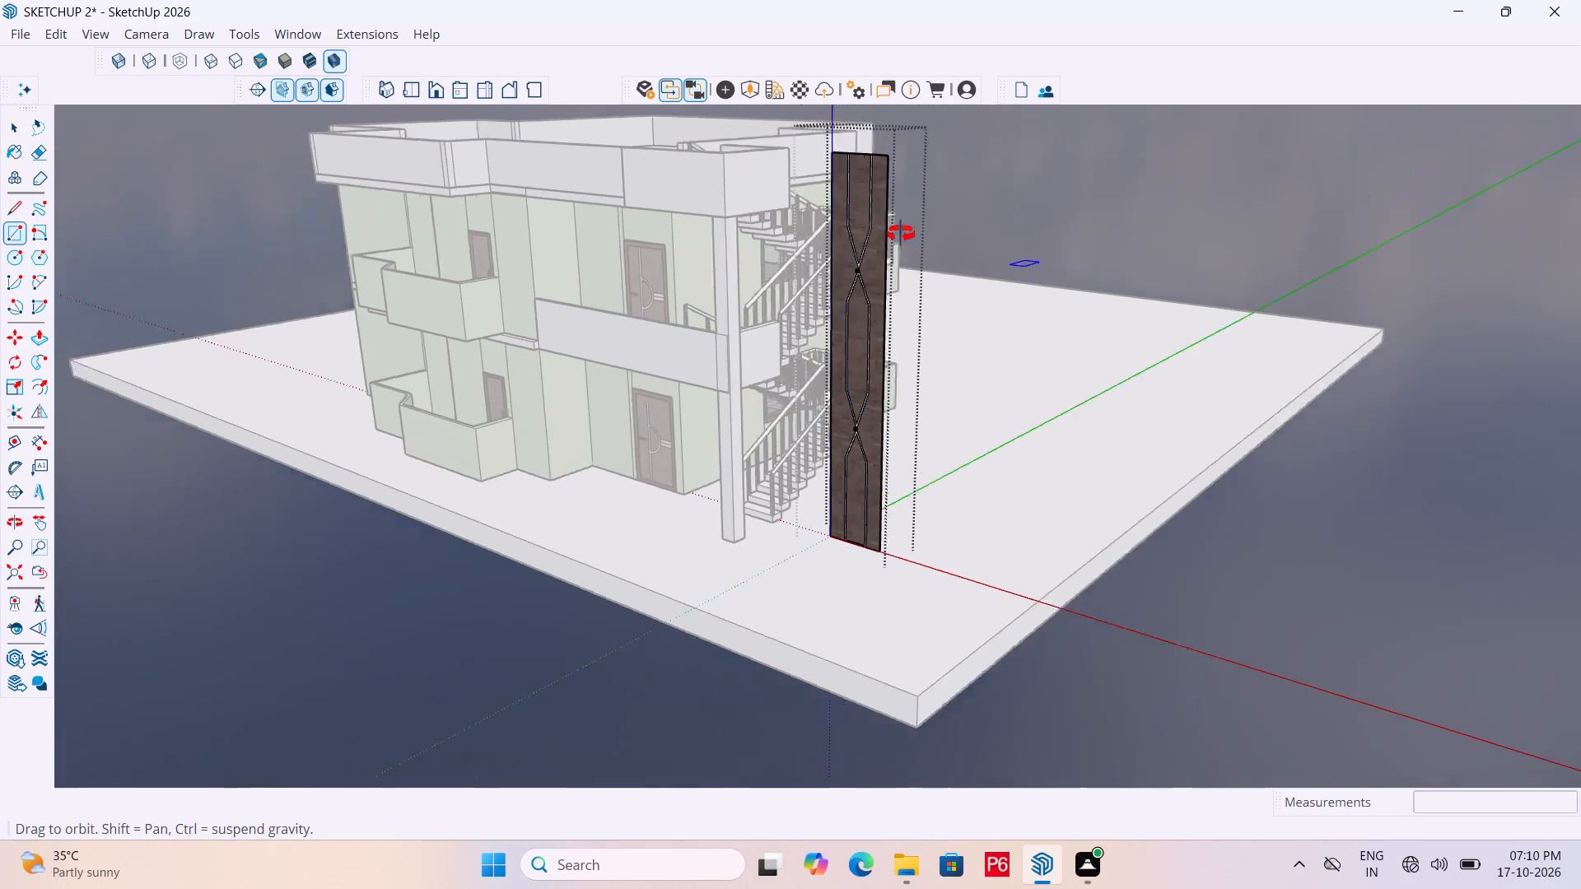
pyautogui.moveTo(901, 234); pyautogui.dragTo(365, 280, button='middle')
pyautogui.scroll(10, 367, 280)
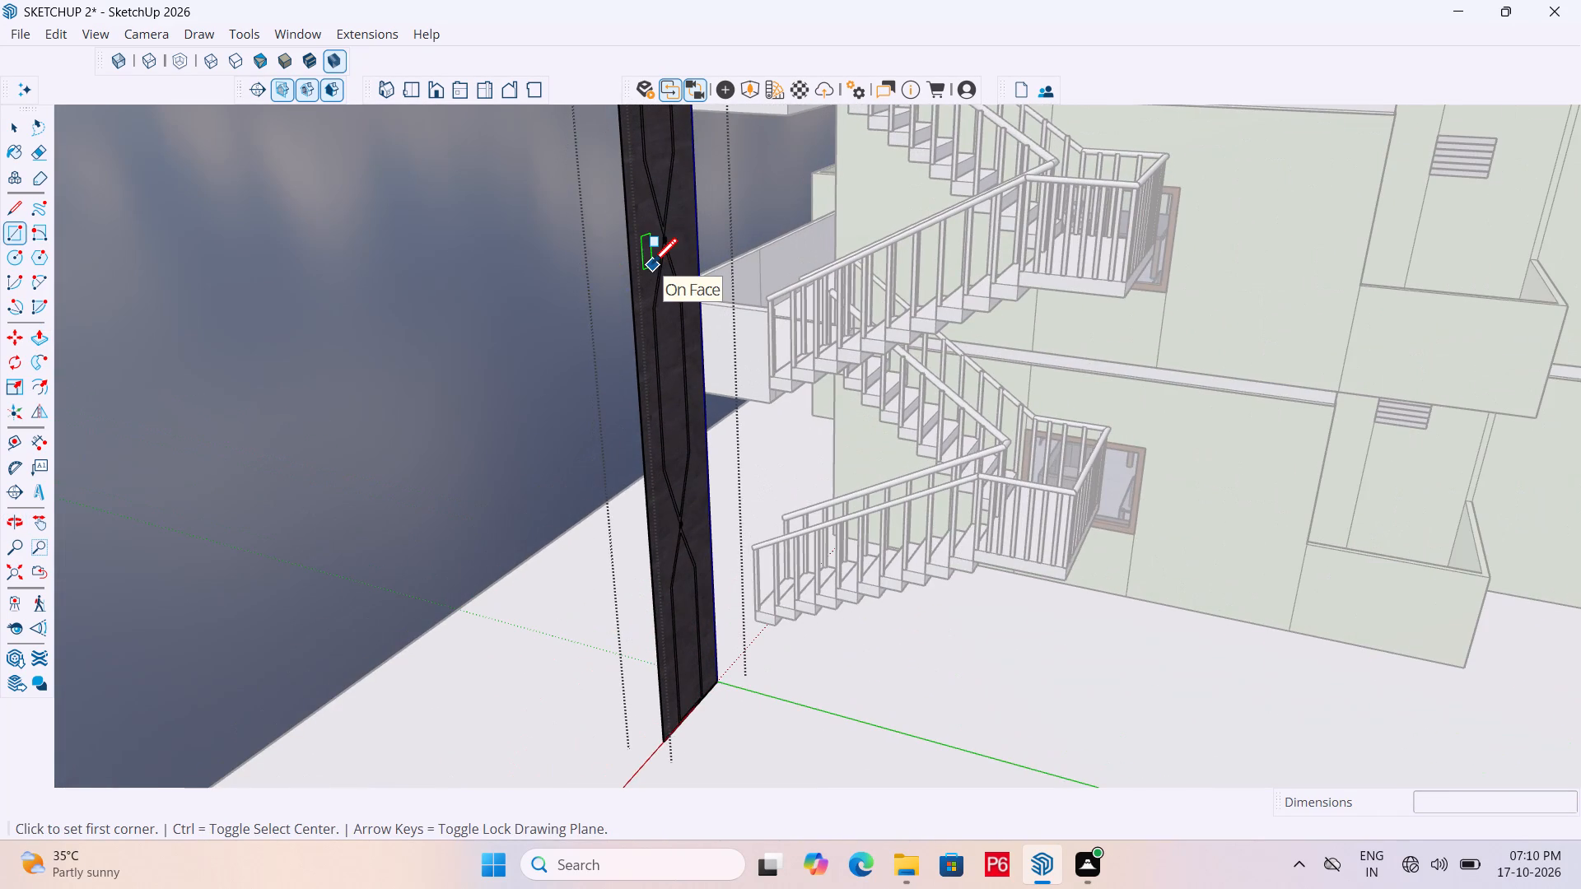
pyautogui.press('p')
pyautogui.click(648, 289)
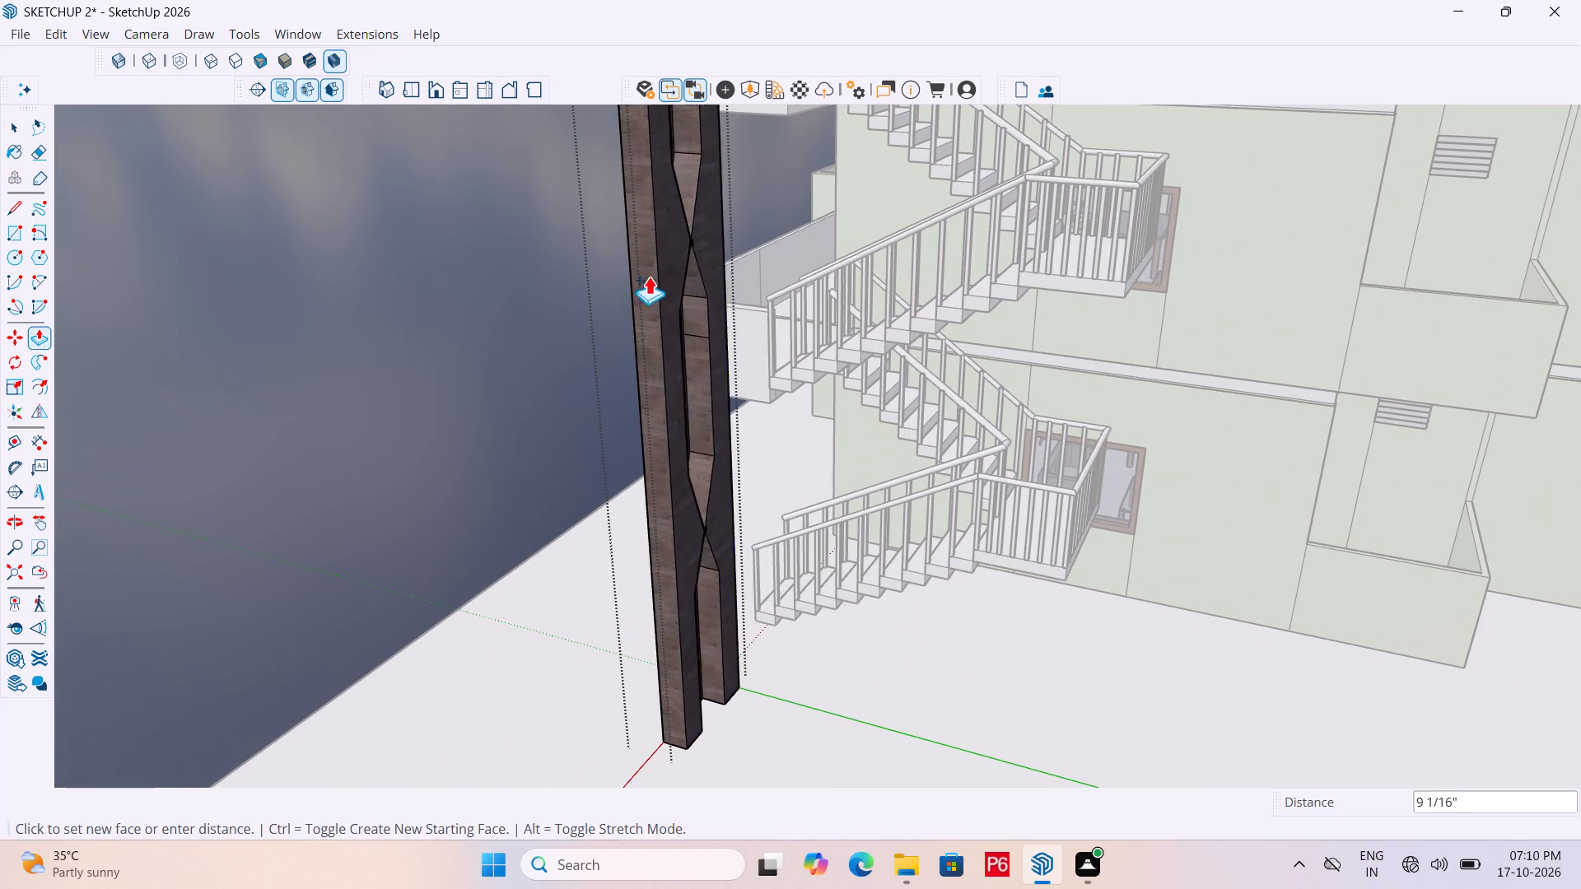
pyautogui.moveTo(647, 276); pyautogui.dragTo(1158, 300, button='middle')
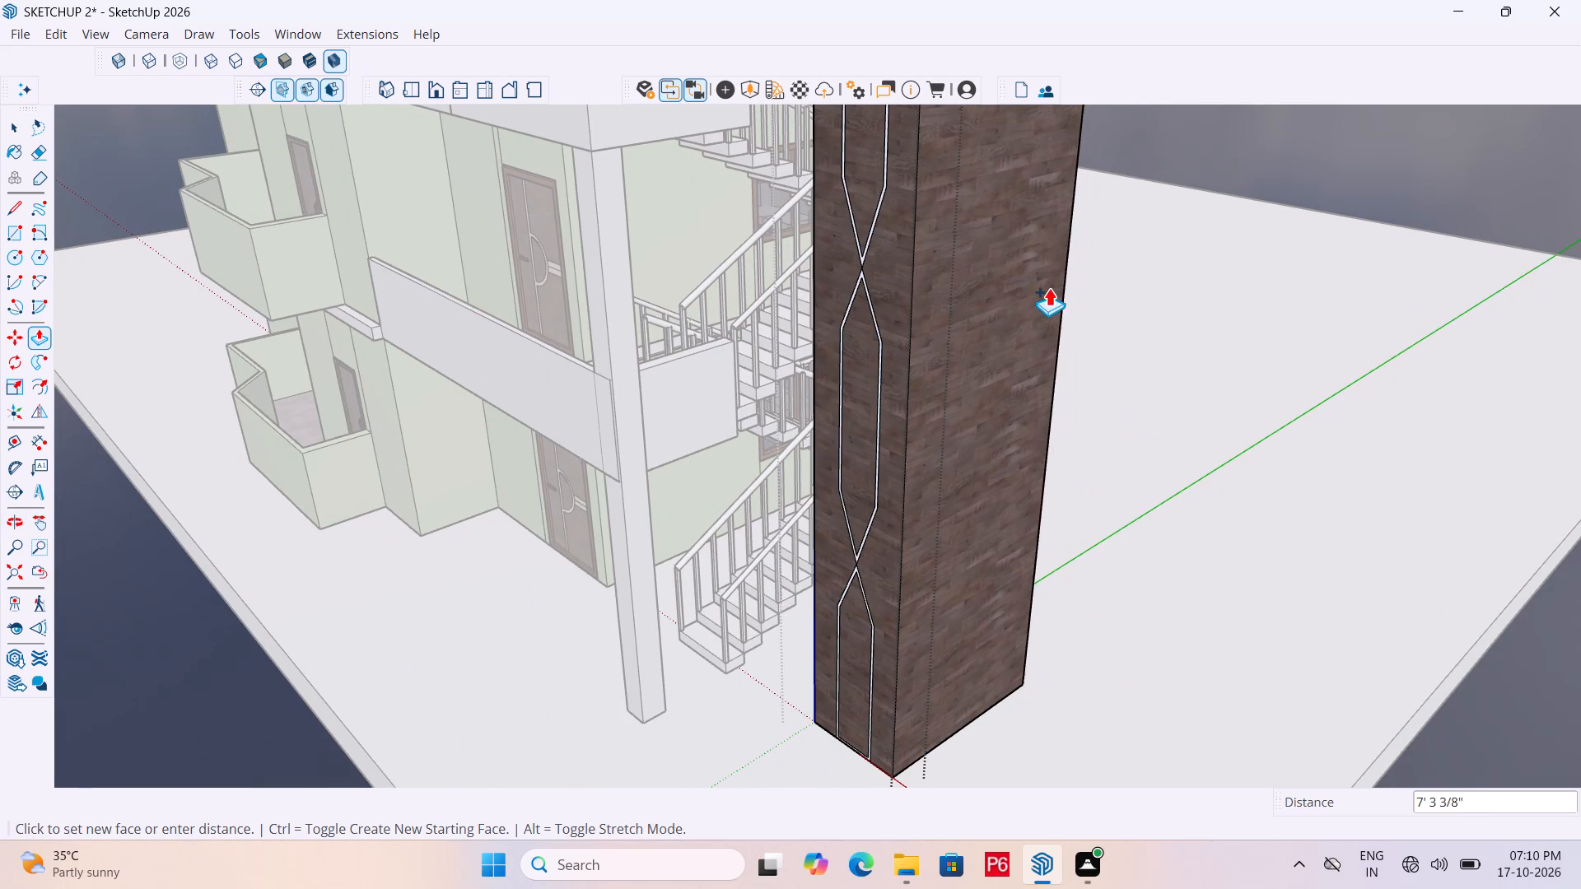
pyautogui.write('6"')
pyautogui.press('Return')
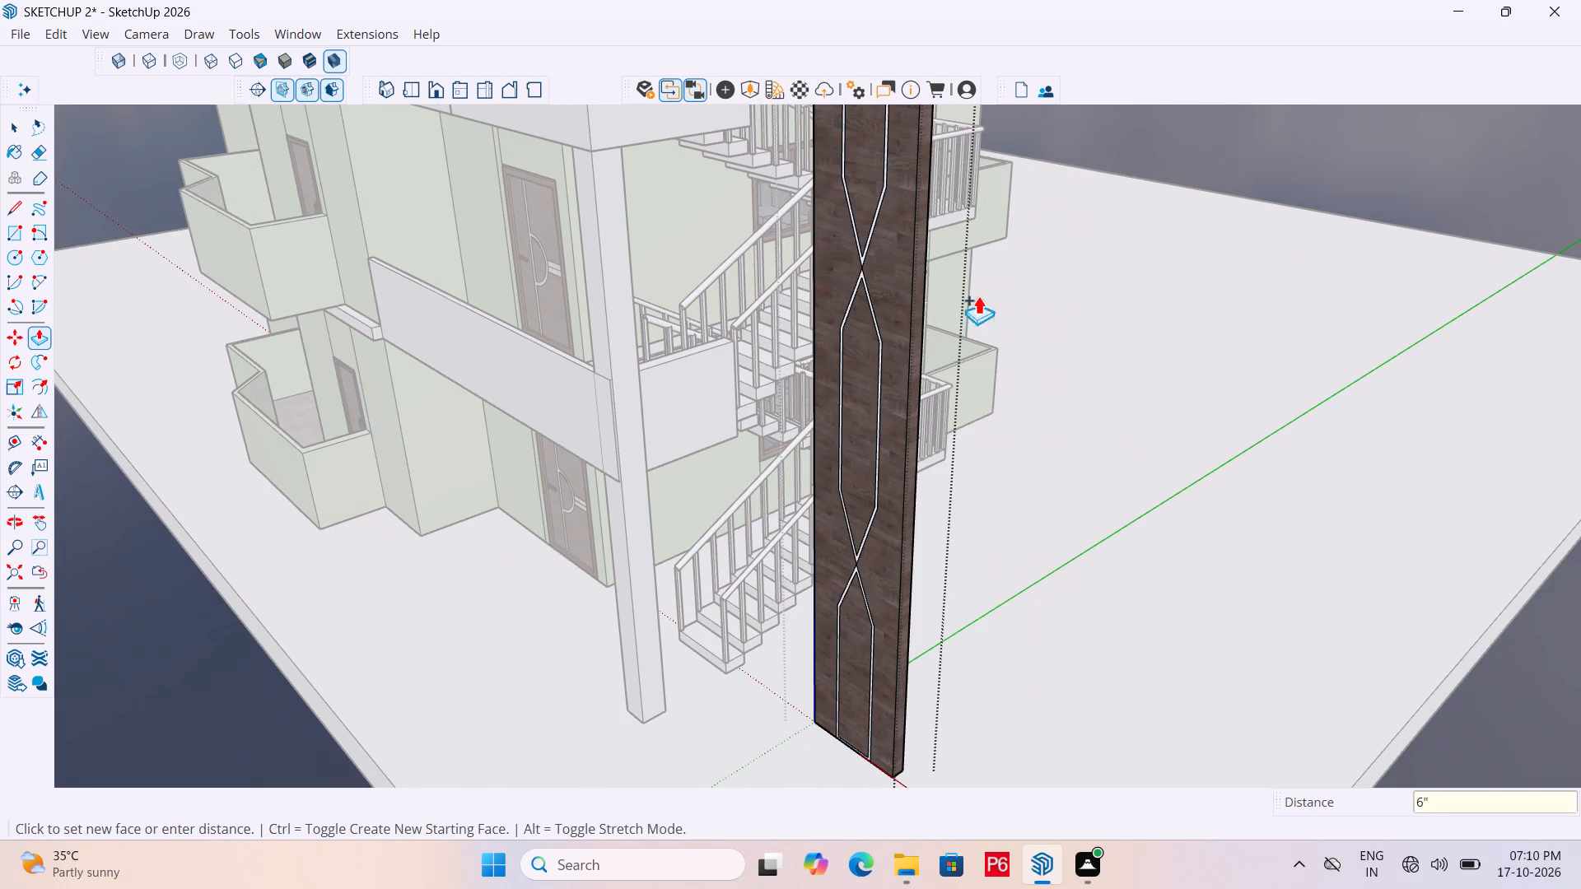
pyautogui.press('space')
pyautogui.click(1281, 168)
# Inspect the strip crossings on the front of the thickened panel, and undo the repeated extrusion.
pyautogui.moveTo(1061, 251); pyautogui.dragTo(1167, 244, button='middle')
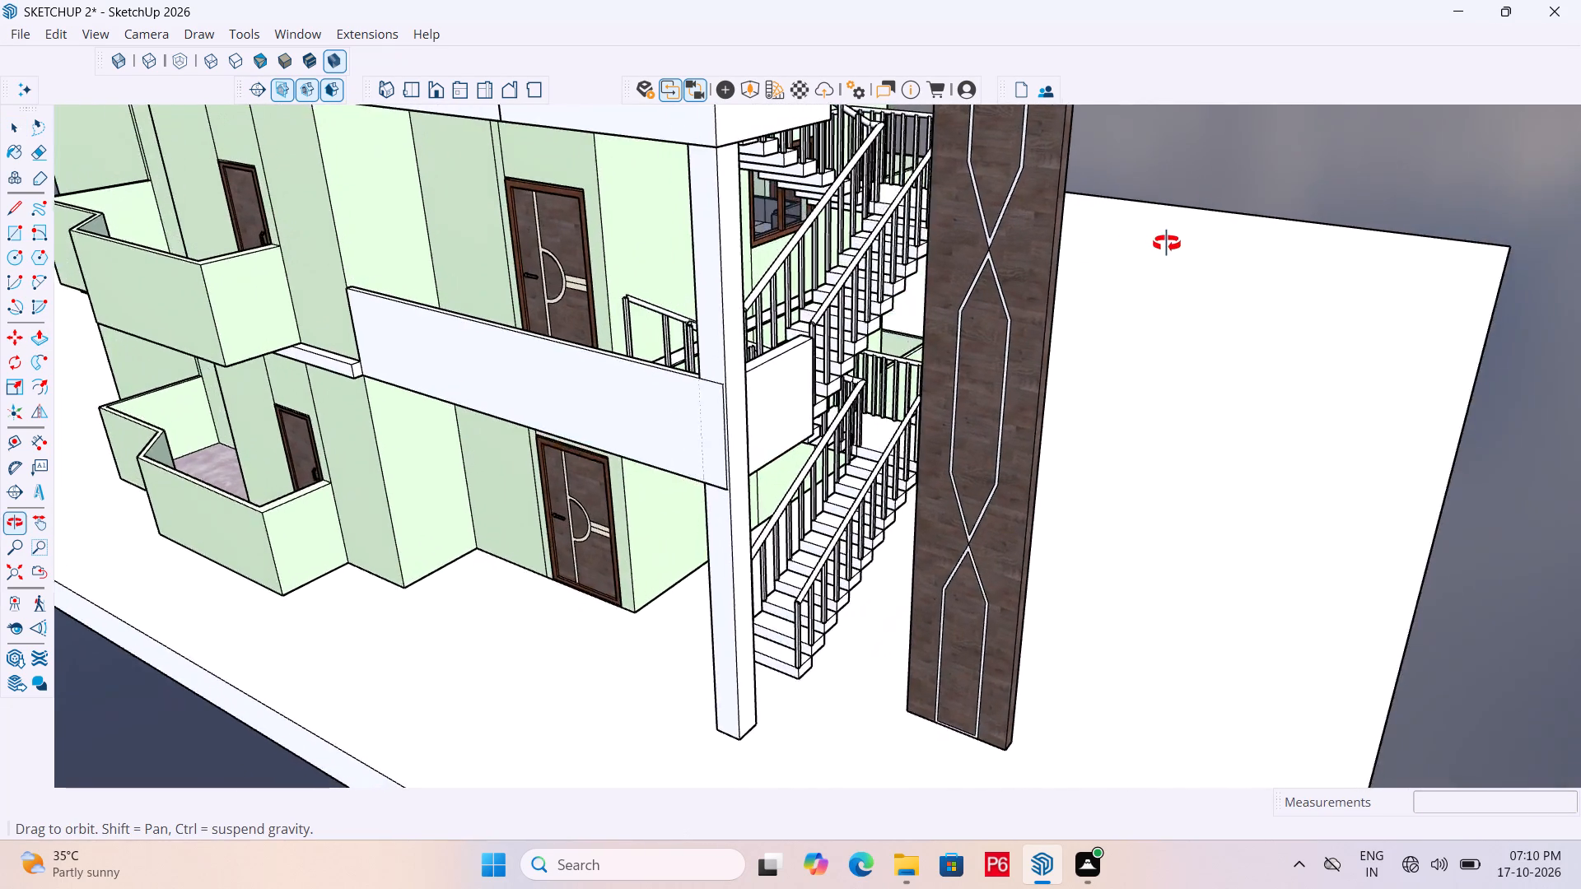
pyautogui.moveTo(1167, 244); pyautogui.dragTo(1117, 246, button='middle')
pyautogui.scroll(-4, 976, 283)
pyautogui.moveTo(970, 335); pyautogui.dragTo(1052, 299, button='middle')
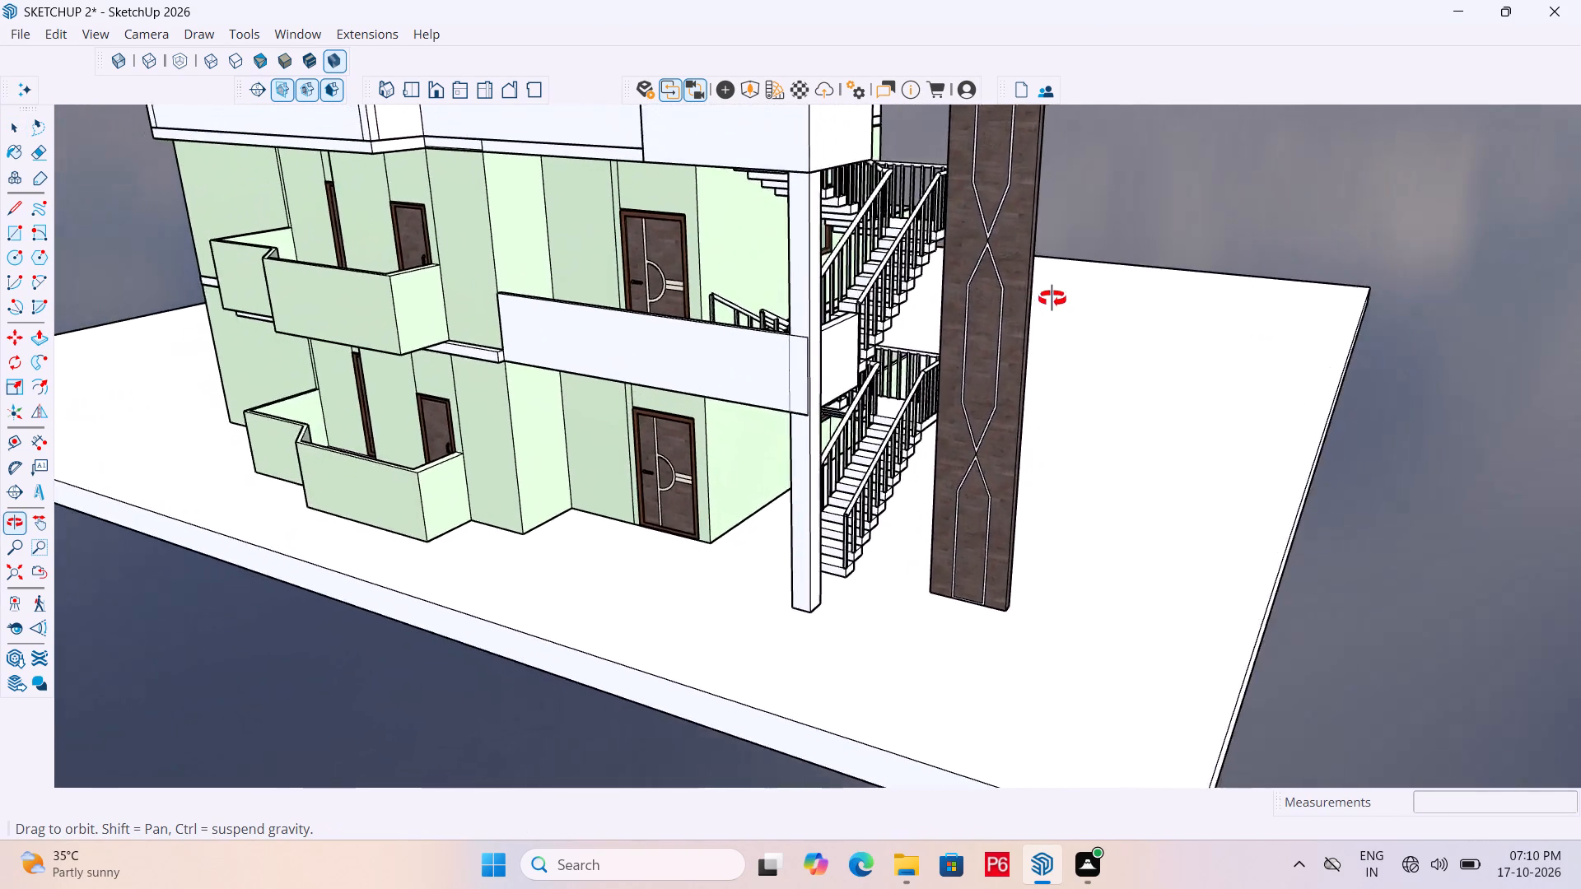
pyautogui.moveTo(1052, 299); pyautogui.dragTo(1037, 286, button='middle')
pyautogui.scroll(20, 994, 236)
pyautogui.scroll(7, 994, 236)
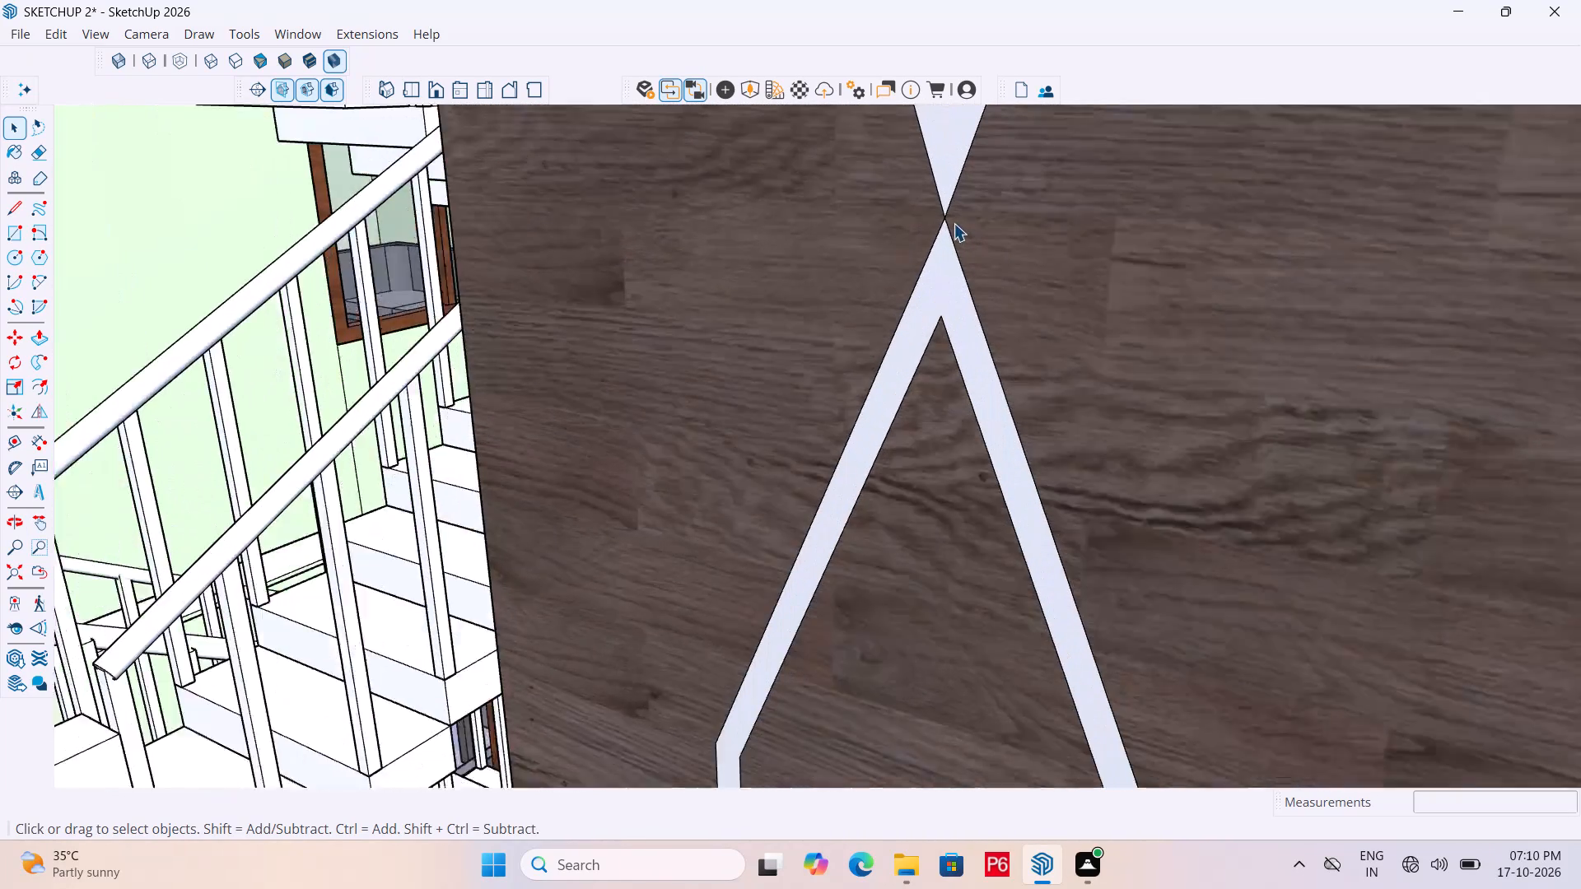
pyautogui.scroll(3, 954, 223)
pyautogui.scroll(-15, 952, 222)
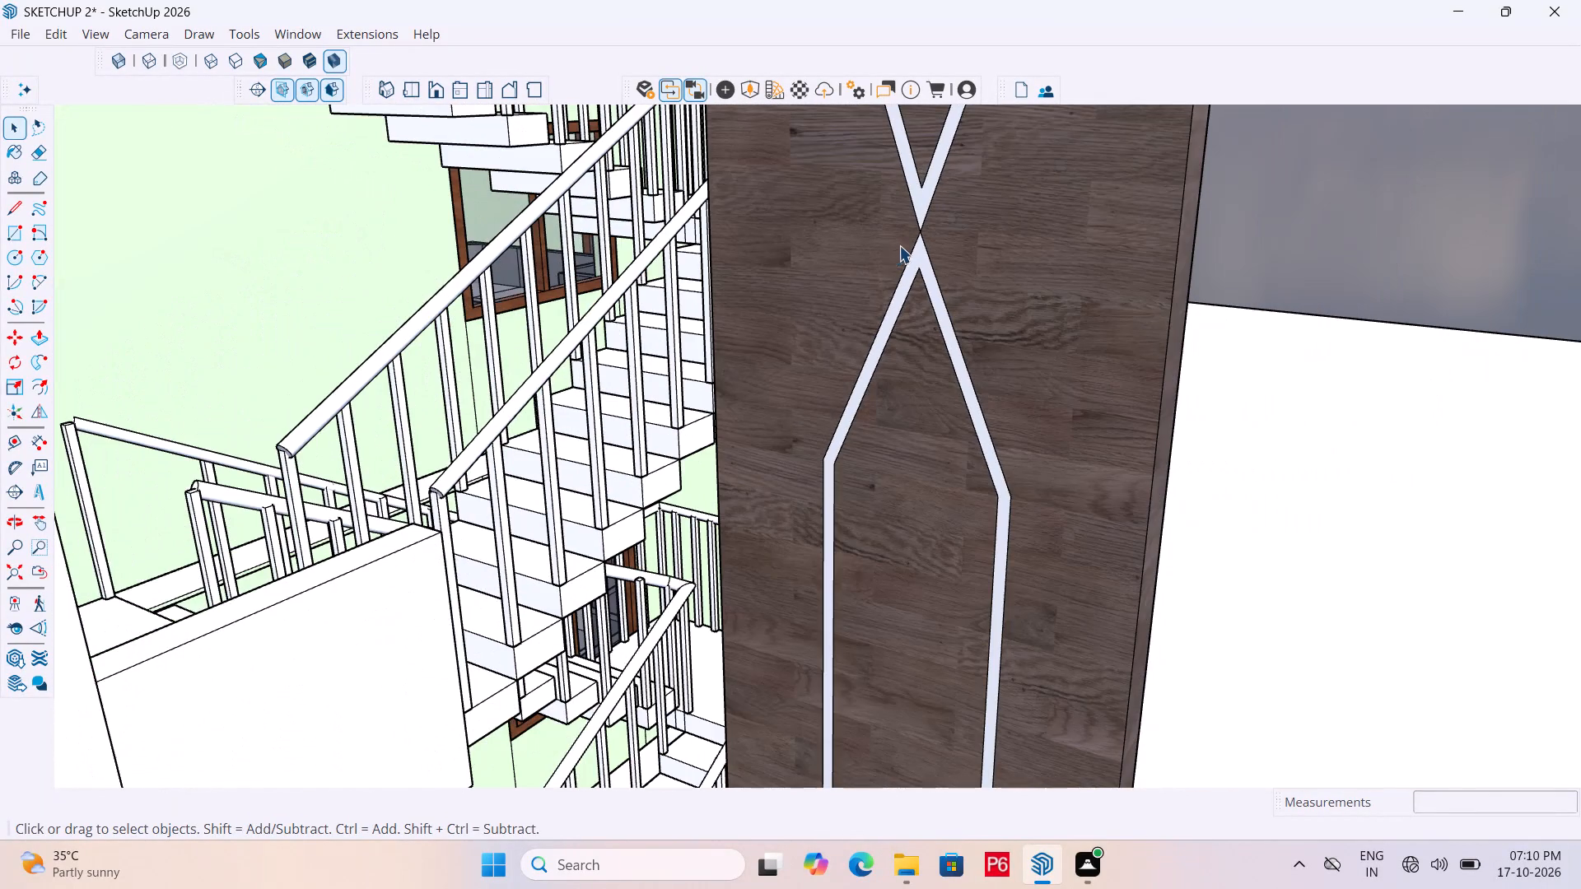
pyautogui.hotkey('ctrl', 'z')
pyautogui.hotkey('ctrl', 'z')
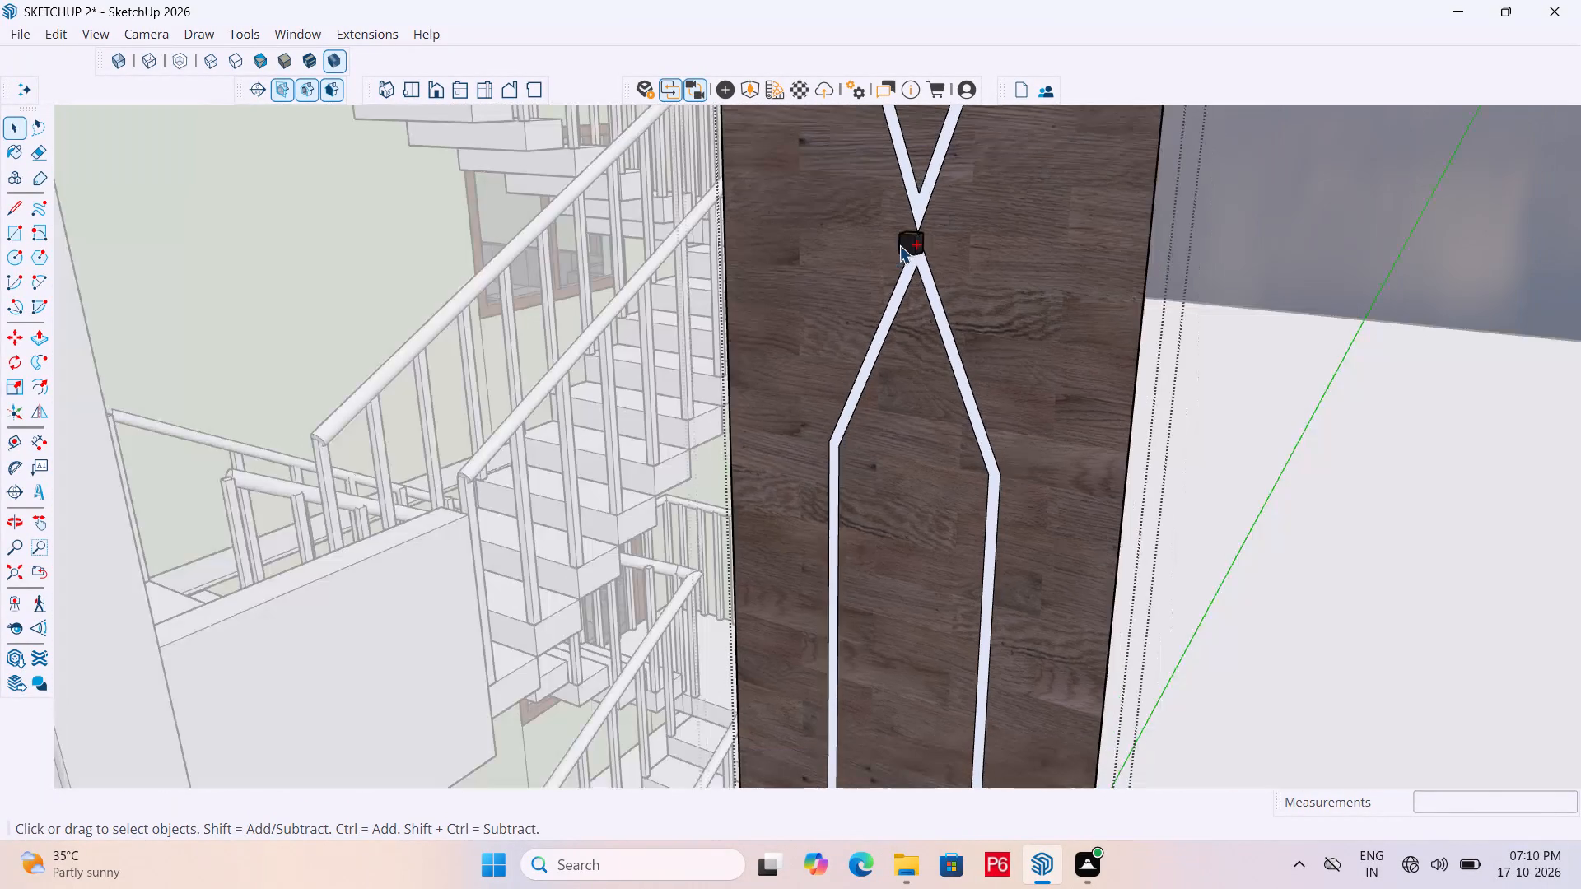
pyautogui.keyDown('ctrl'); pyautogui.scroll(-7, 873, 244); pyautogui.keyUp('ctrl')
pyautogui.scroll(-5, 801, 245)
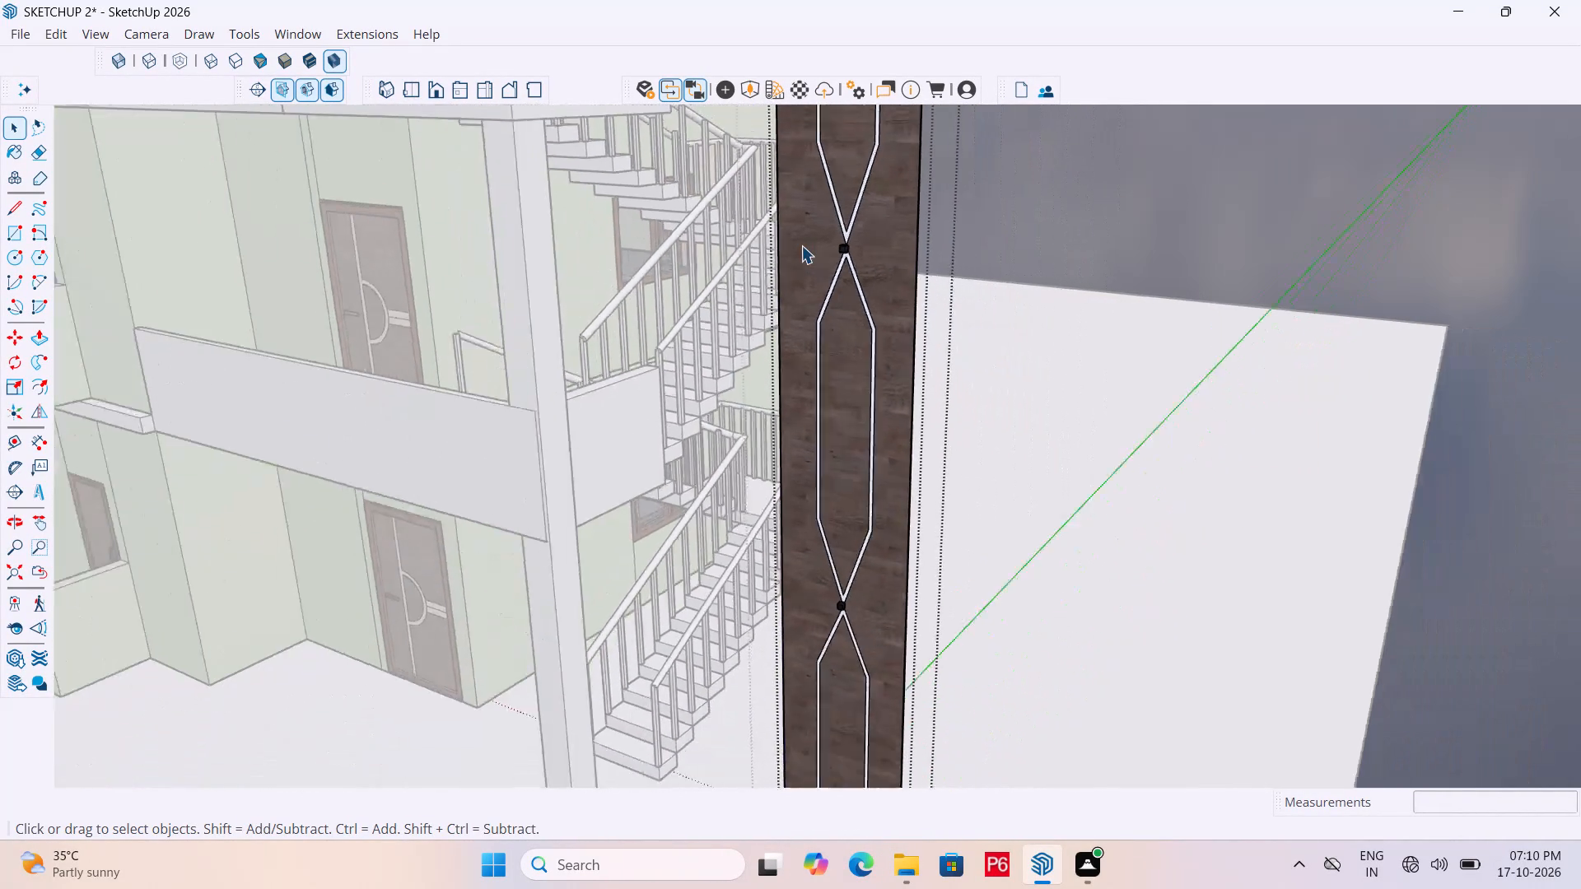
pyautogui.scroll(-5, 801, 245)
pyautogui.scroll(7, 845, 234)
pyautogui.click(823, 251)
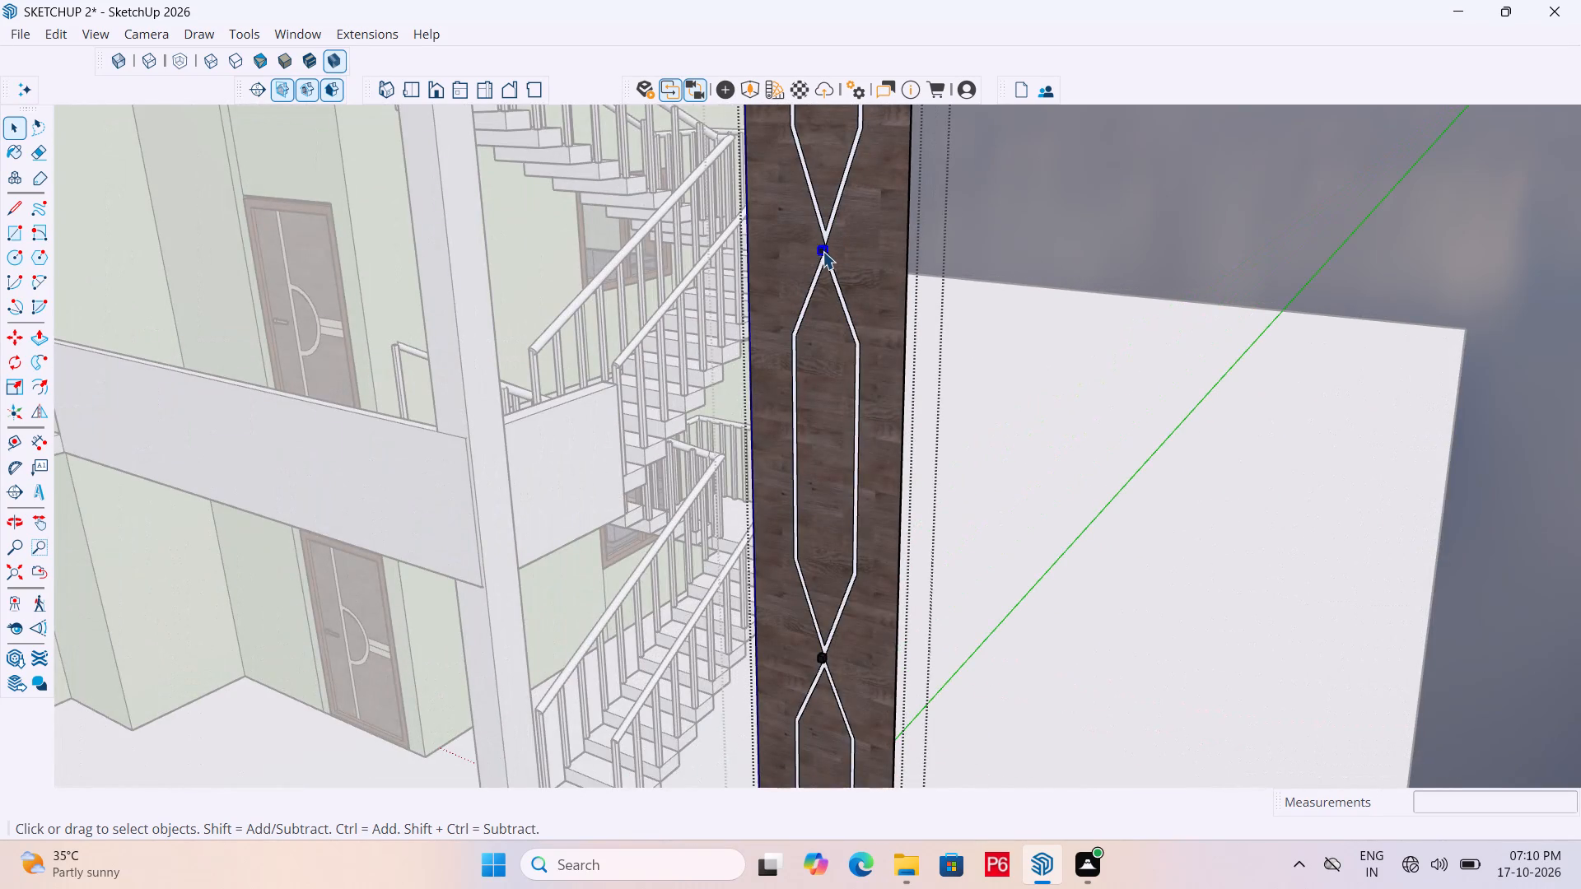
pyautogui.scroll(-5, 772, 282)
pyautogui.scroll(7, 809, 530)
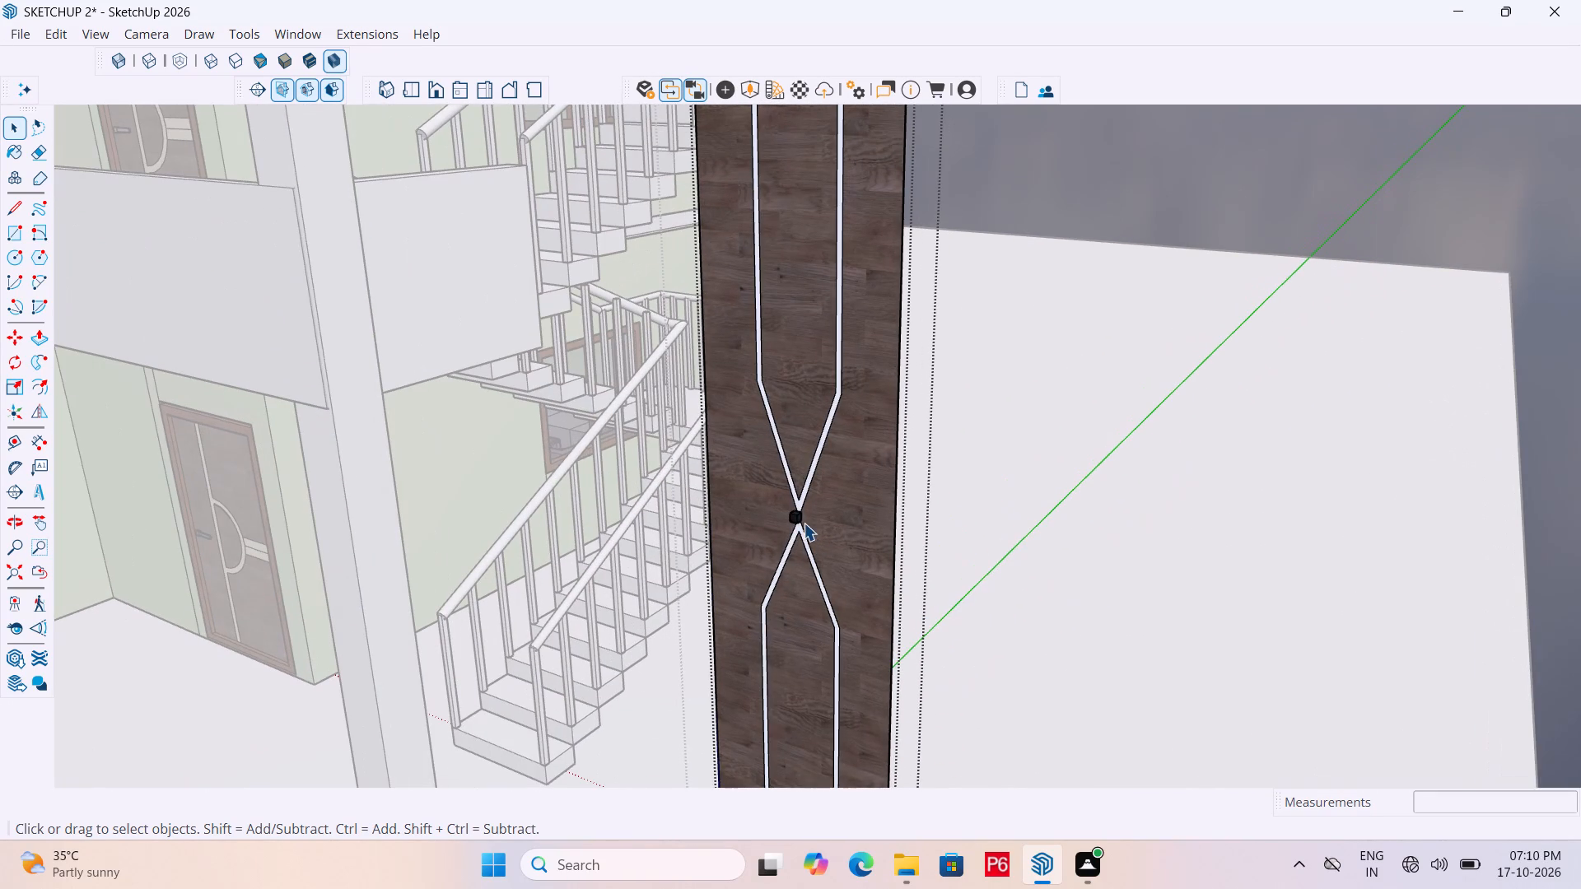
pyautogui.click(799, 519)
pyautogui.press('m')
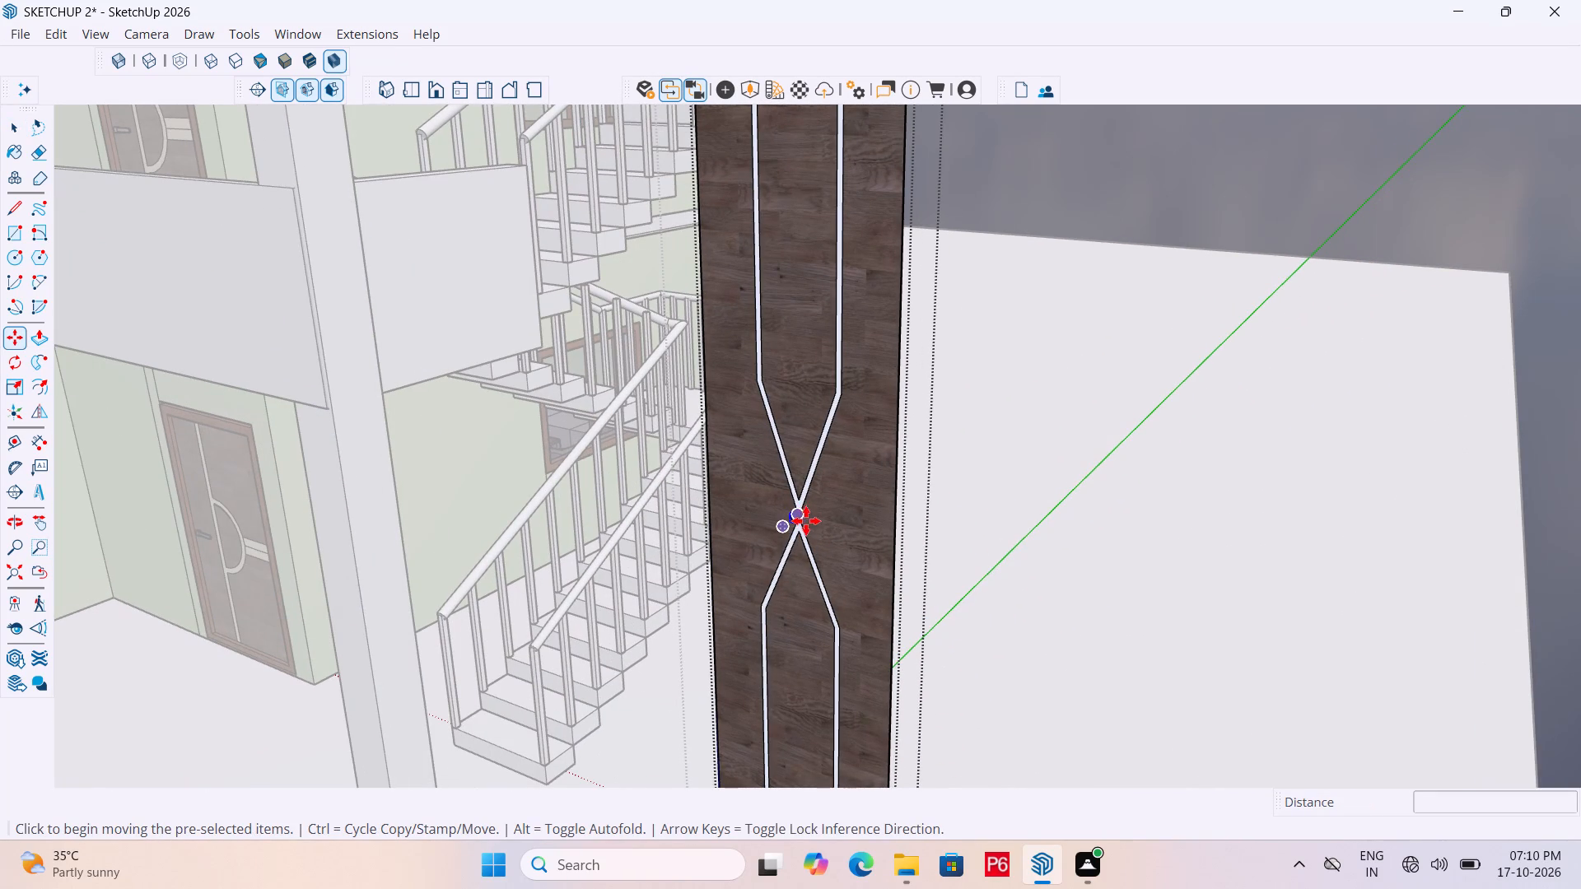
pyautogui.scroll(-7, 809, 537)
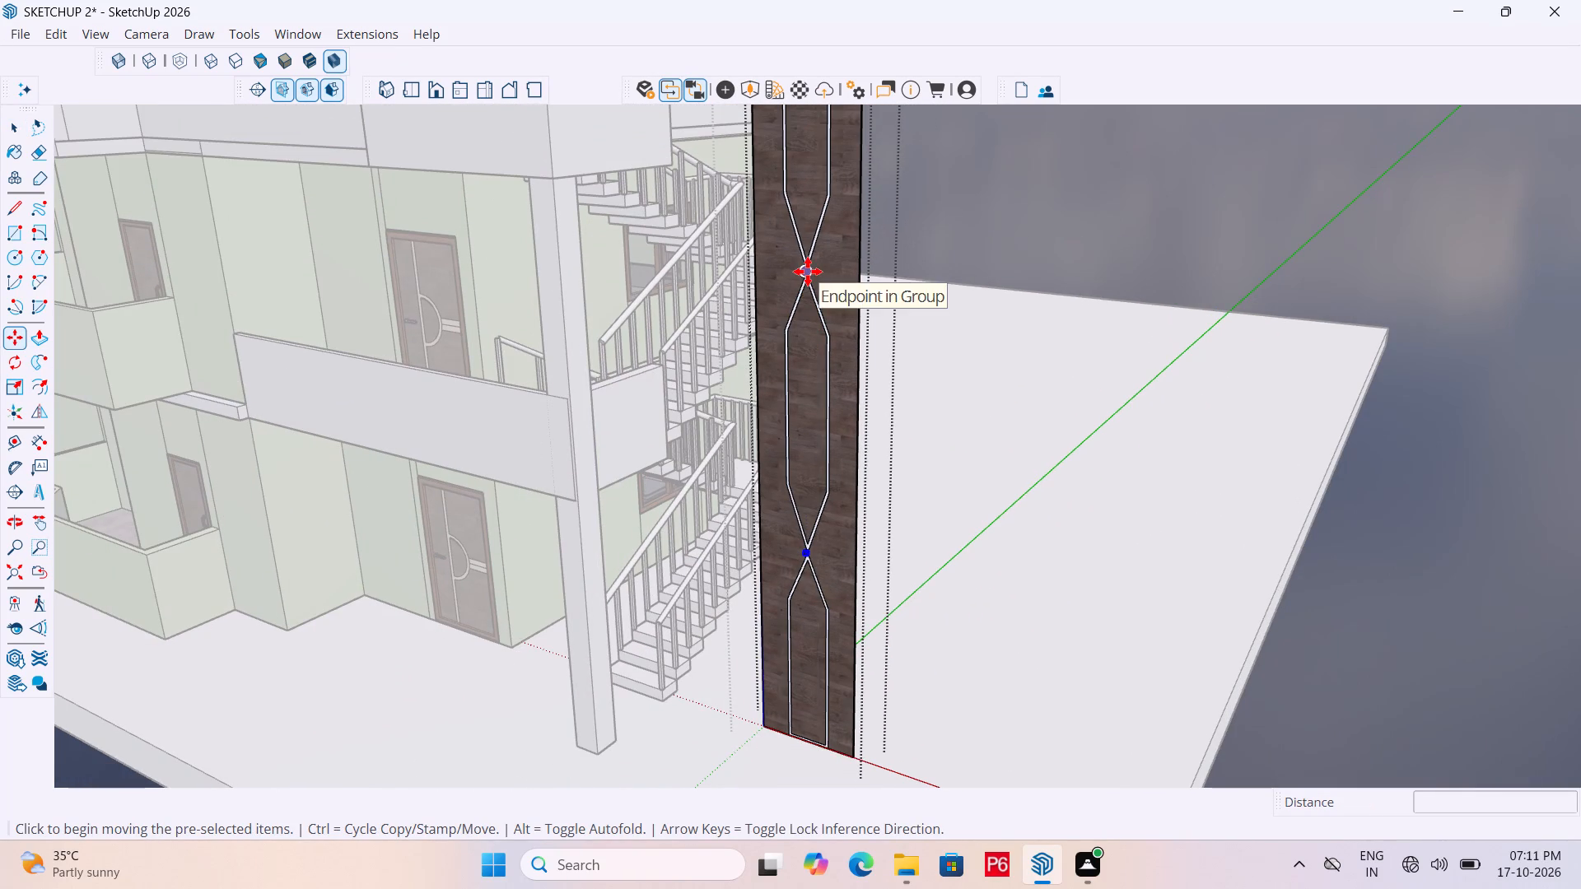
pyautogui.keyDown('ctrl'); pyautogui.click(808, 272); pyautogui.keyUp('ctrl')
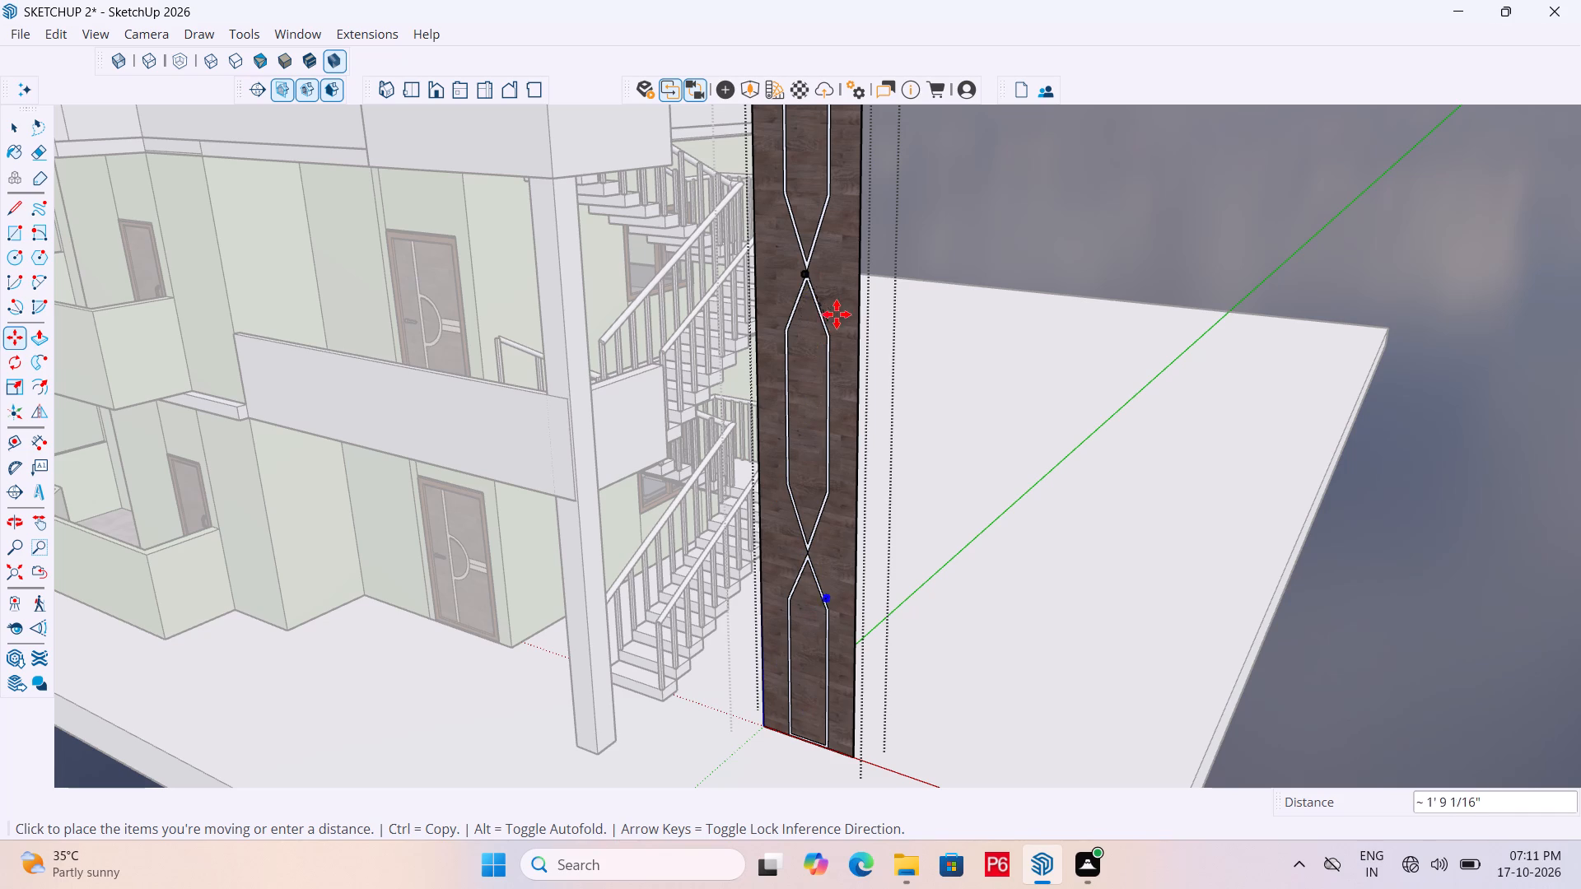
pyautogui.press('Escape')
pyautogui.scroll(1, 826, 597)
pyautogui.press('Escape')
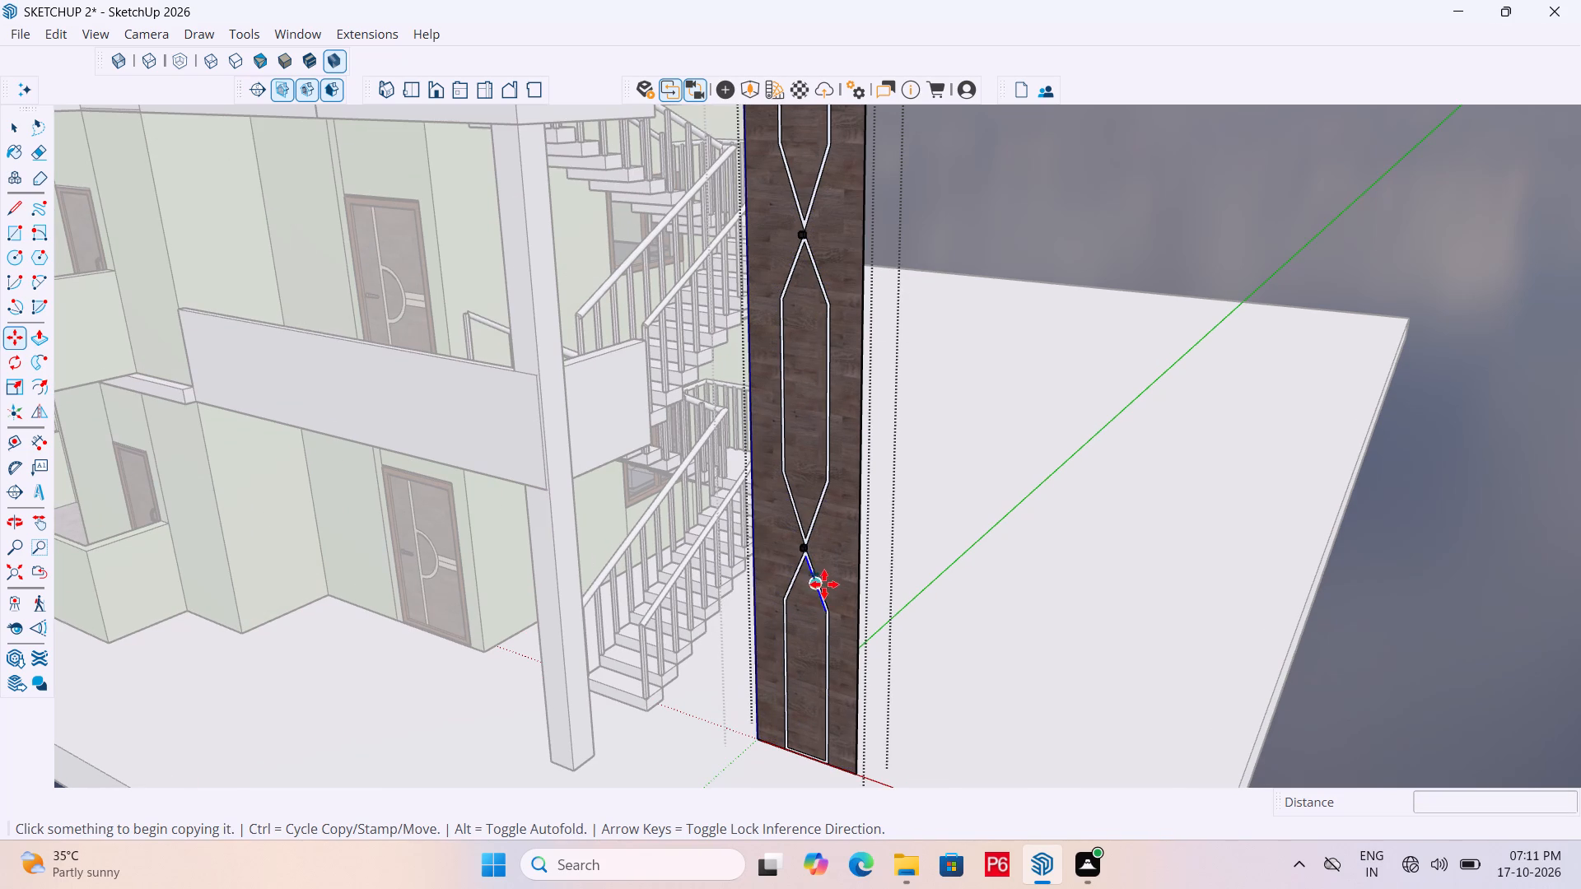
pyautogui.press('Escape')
# Save the model and close the wood panel's group.
pyautogui.hotkey('ctrl', 's')
pyautogui.hotkey('ctrl', 's')
pyautogui.hotkey('ctrl', 's')
pyautogui.hotkey('ctrl', 's')
pyautogui.hotkey('ctrl', 's')
pyautogui.hotkey('ctrl', 's')
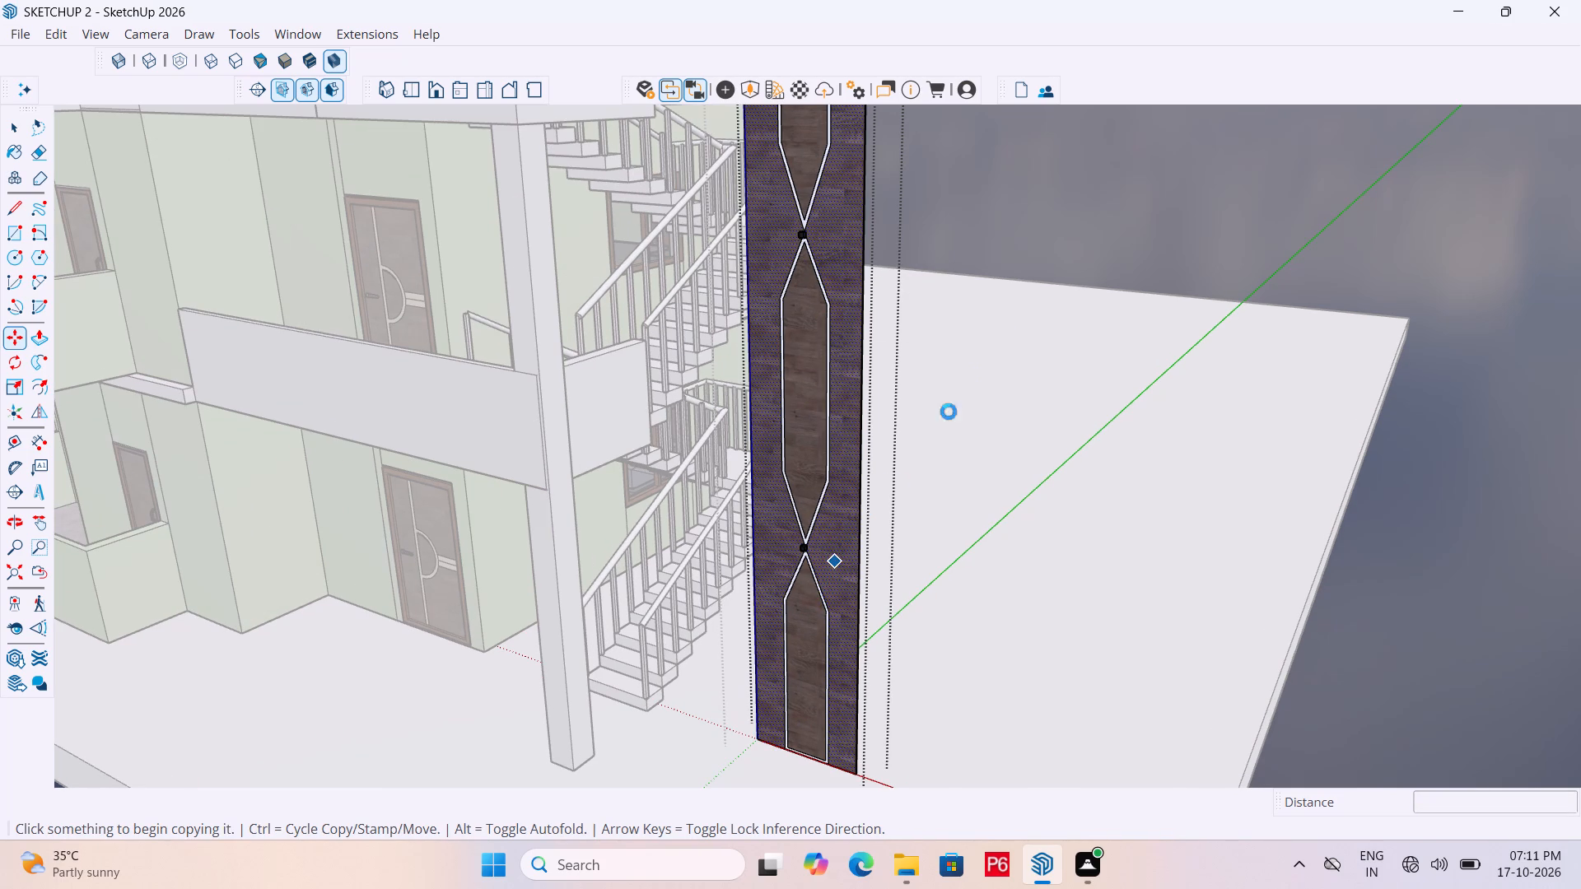
pyautogui.press('space')
pyautogui.click(1088, 207)
pyautogui.press('space')
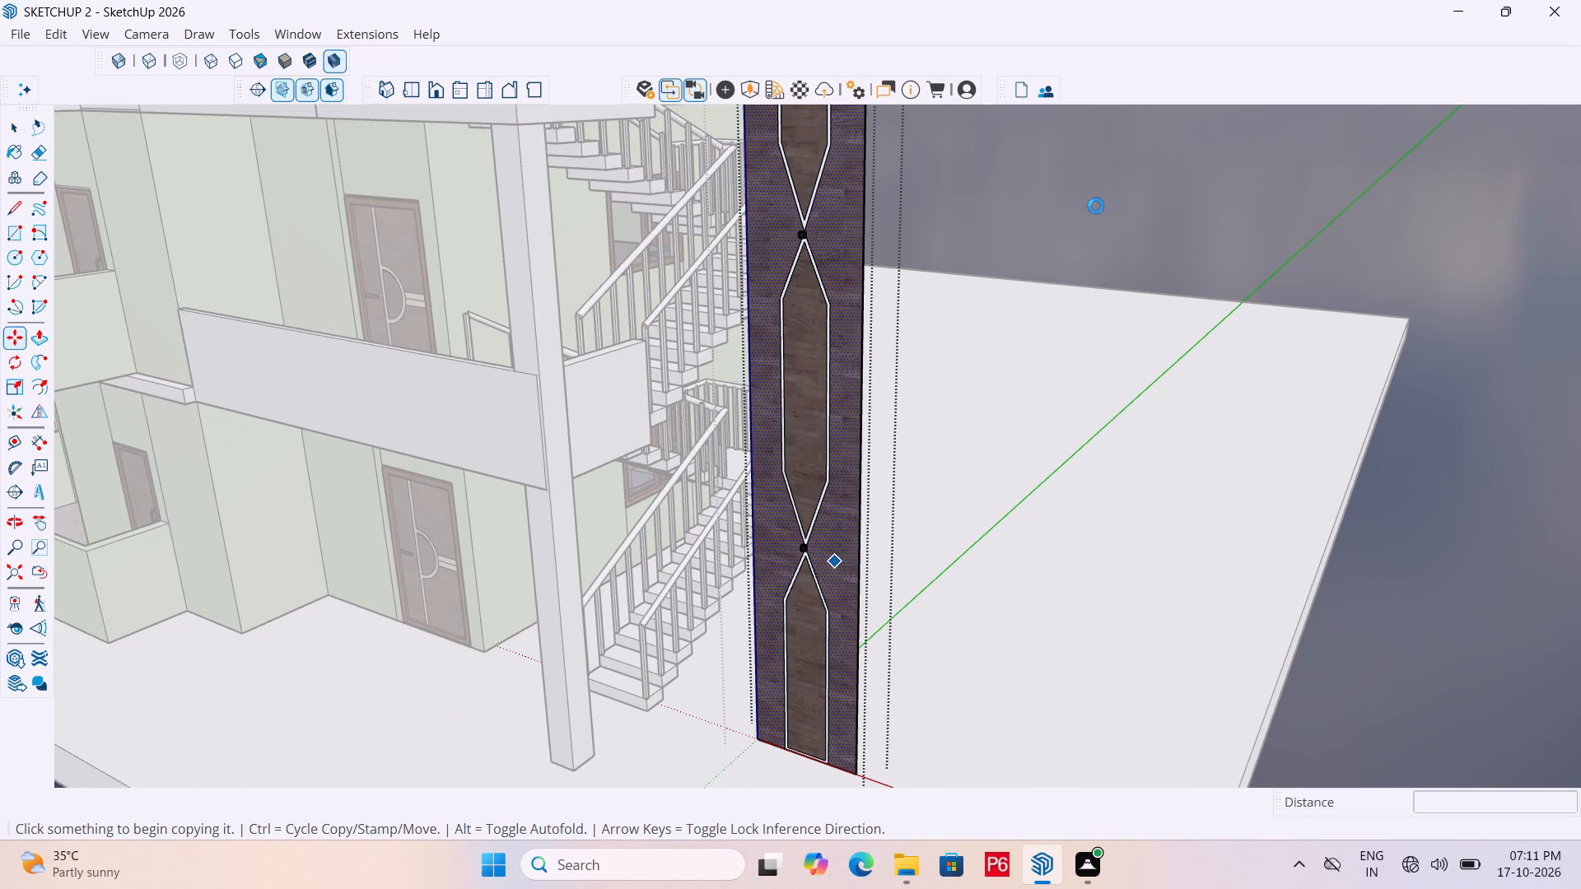
pyautogui.press('space')
pyautogui.press('space')
pyautogui.click(1102, 206)
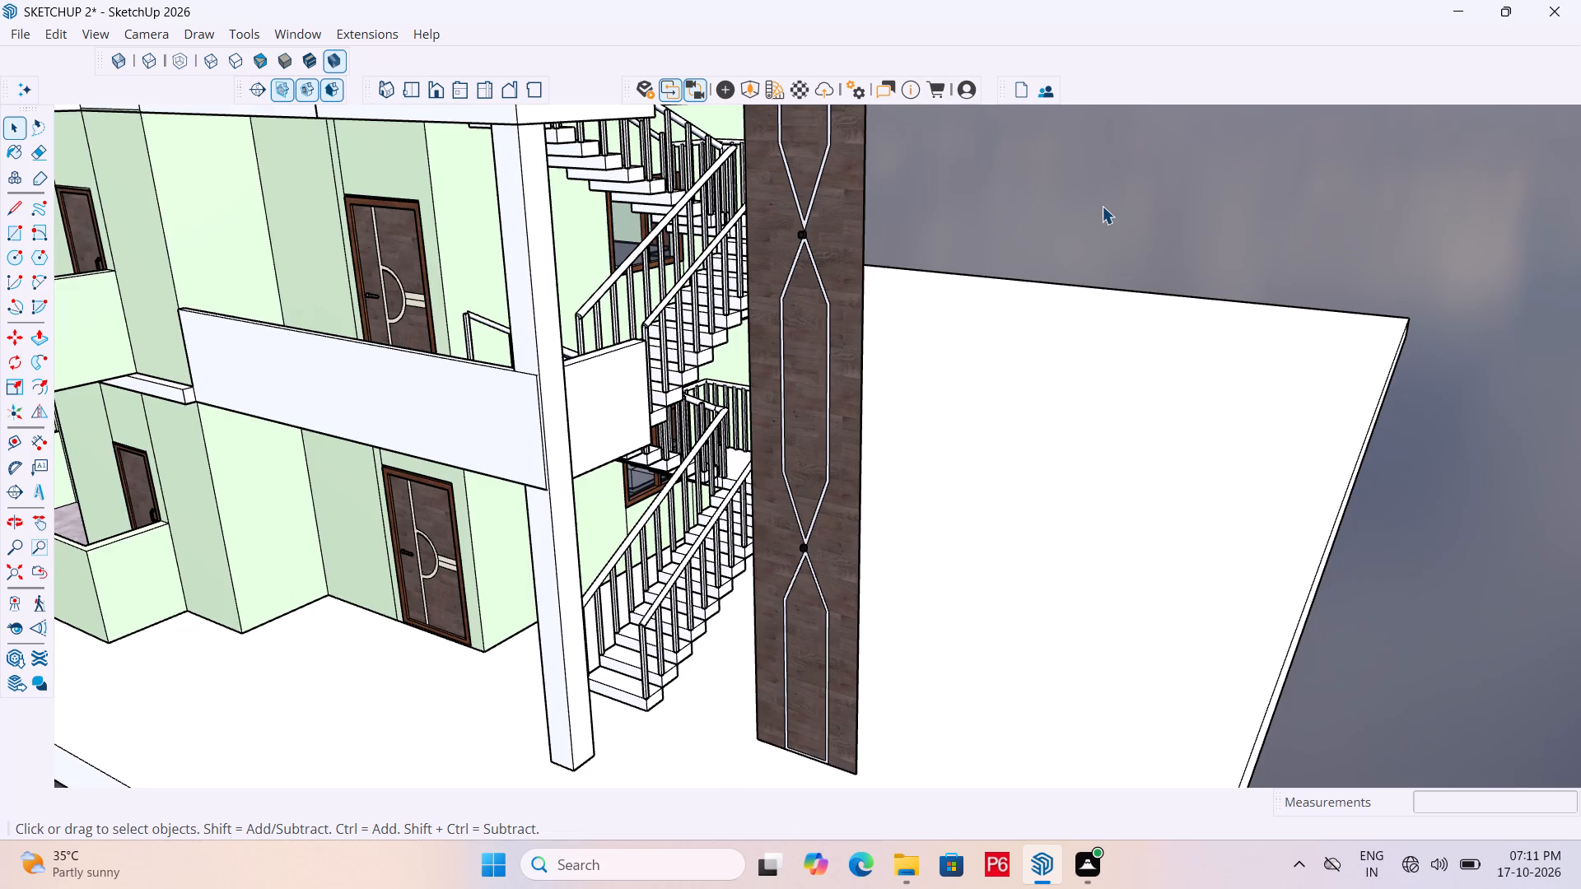
# Reopen the wood panel's group for editing.
pyautogui.scroll(5, 846, 282)
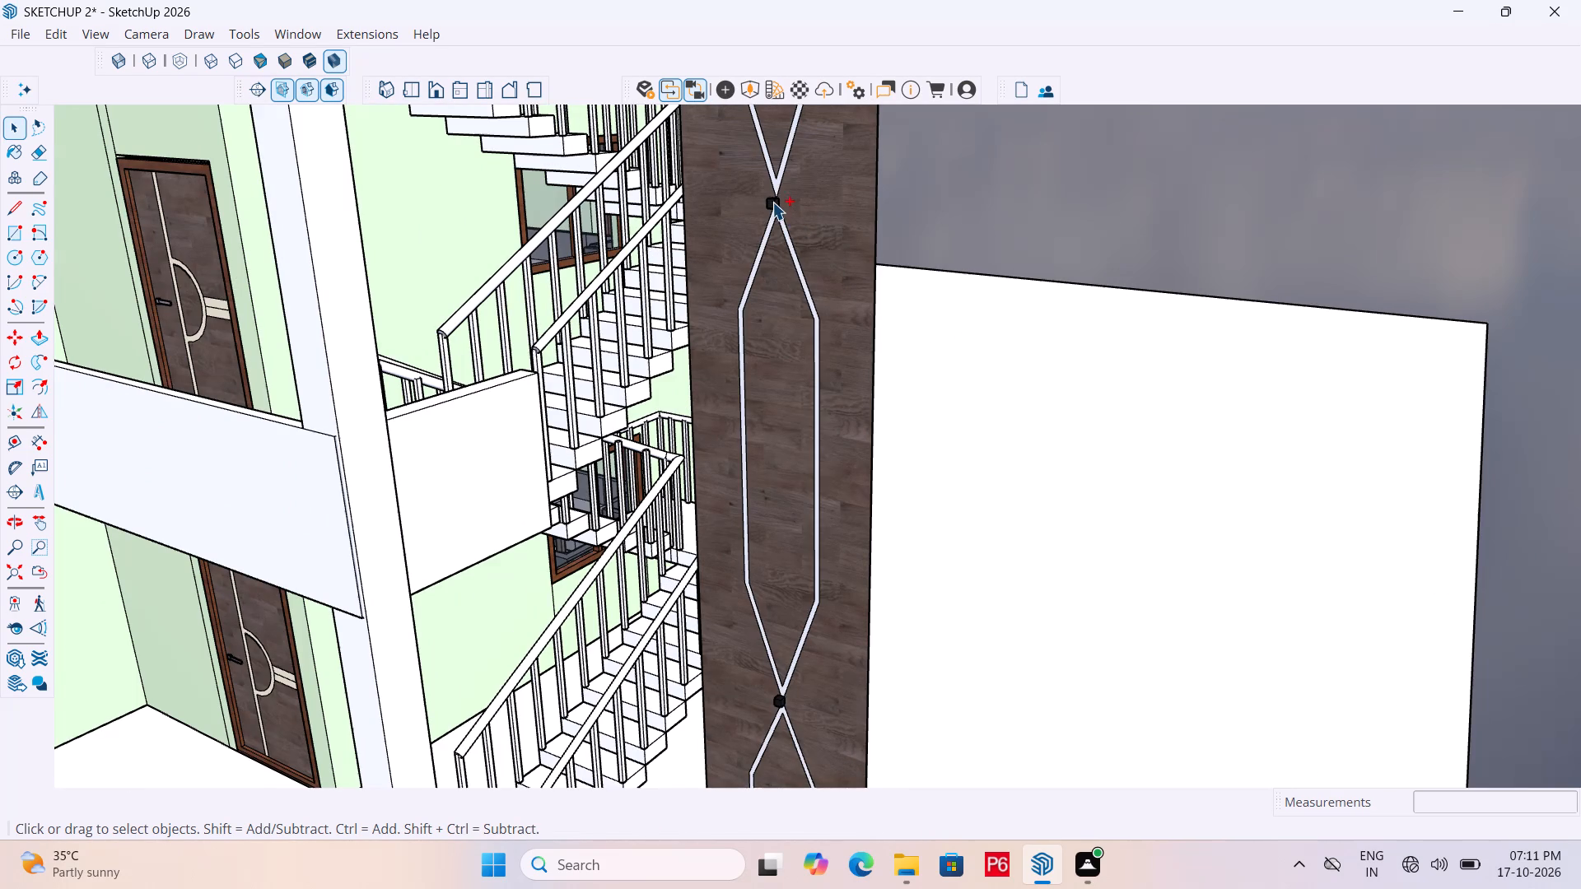
pyautogui.keyDown('ctrl'); pyautogui.click(772, 202); pyautogui.keyUp('ctrl')
pyautogui.doubleClick(790, 288)
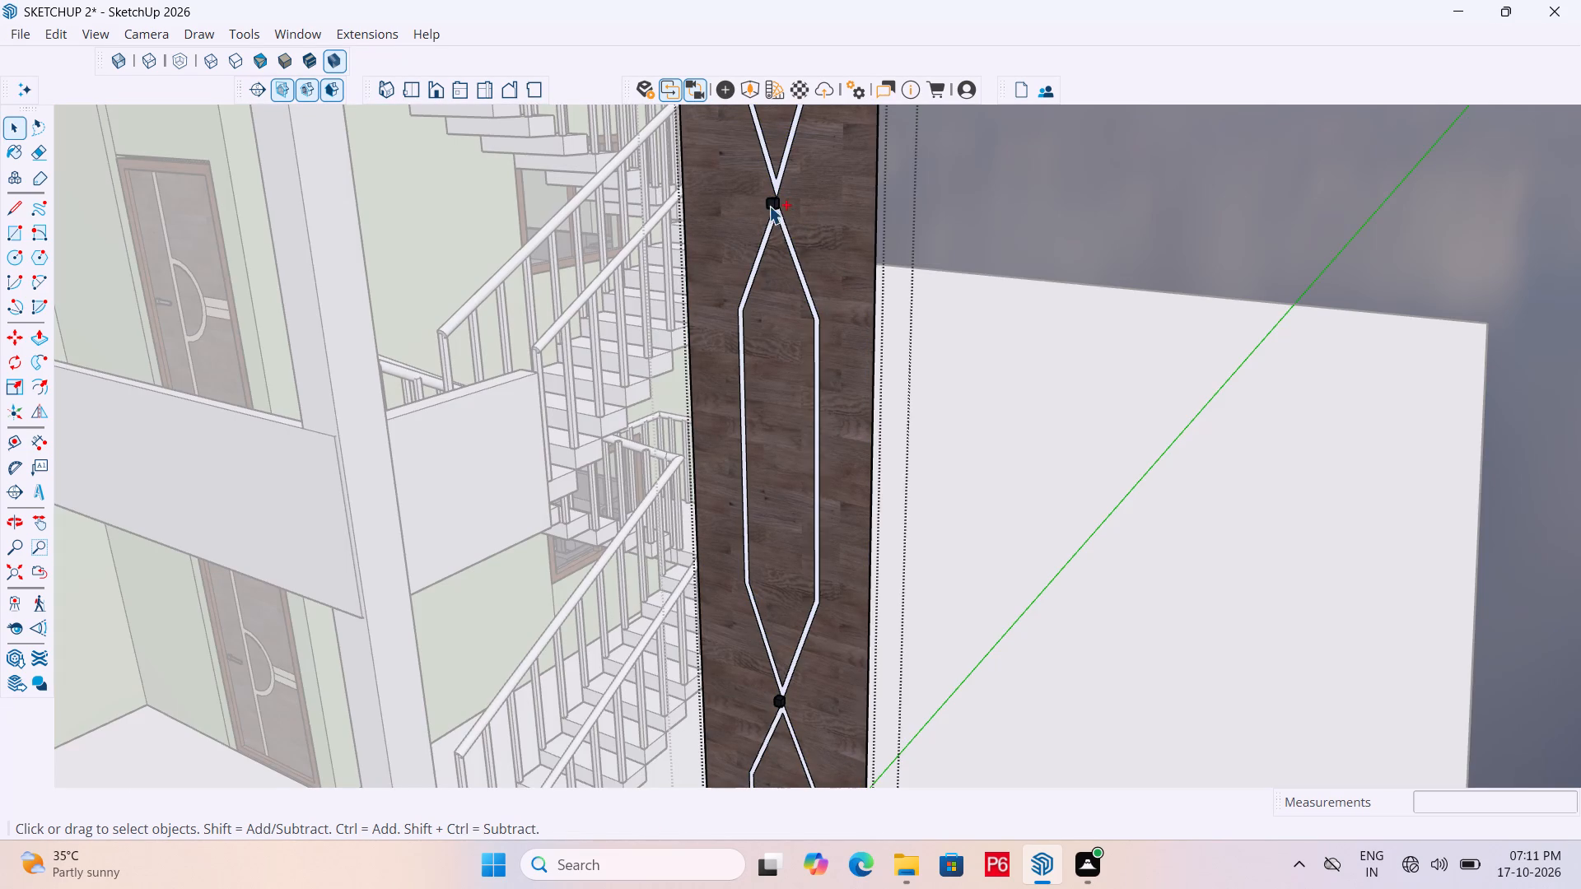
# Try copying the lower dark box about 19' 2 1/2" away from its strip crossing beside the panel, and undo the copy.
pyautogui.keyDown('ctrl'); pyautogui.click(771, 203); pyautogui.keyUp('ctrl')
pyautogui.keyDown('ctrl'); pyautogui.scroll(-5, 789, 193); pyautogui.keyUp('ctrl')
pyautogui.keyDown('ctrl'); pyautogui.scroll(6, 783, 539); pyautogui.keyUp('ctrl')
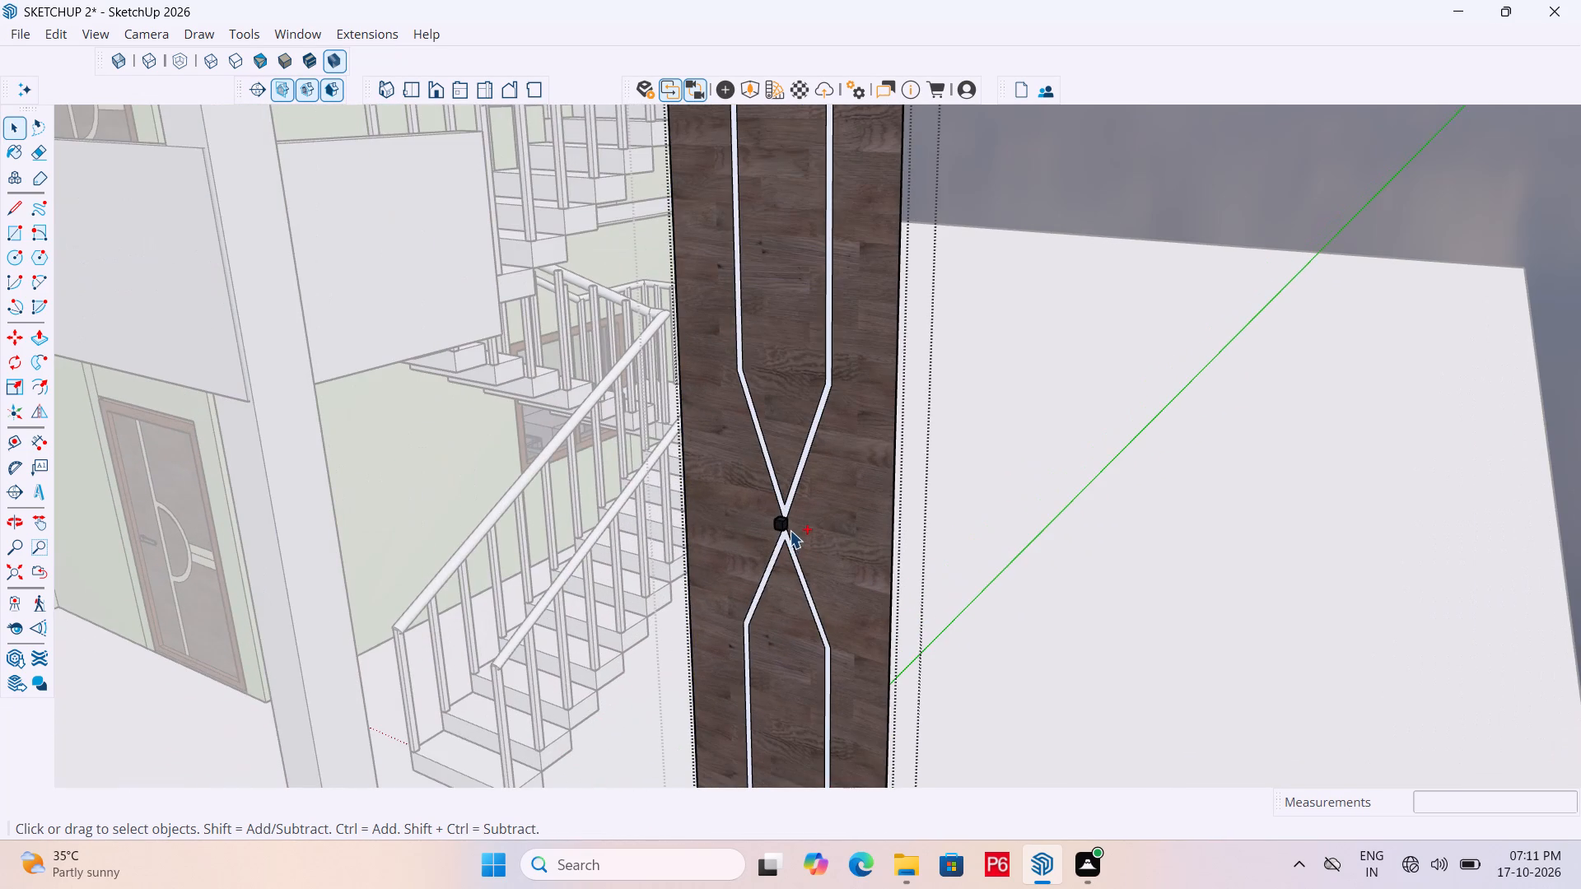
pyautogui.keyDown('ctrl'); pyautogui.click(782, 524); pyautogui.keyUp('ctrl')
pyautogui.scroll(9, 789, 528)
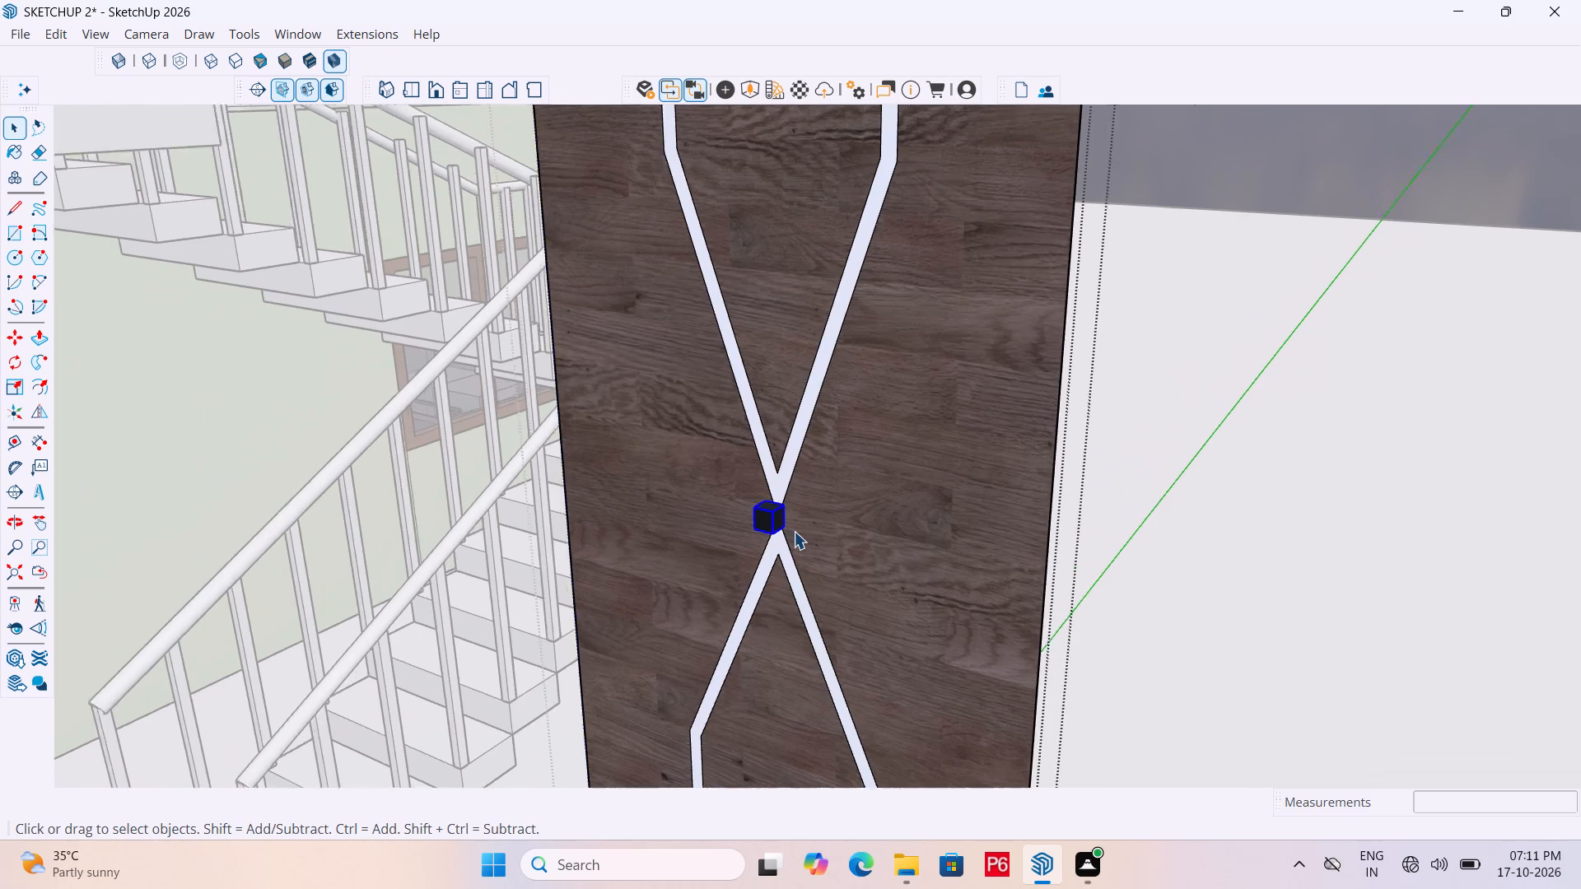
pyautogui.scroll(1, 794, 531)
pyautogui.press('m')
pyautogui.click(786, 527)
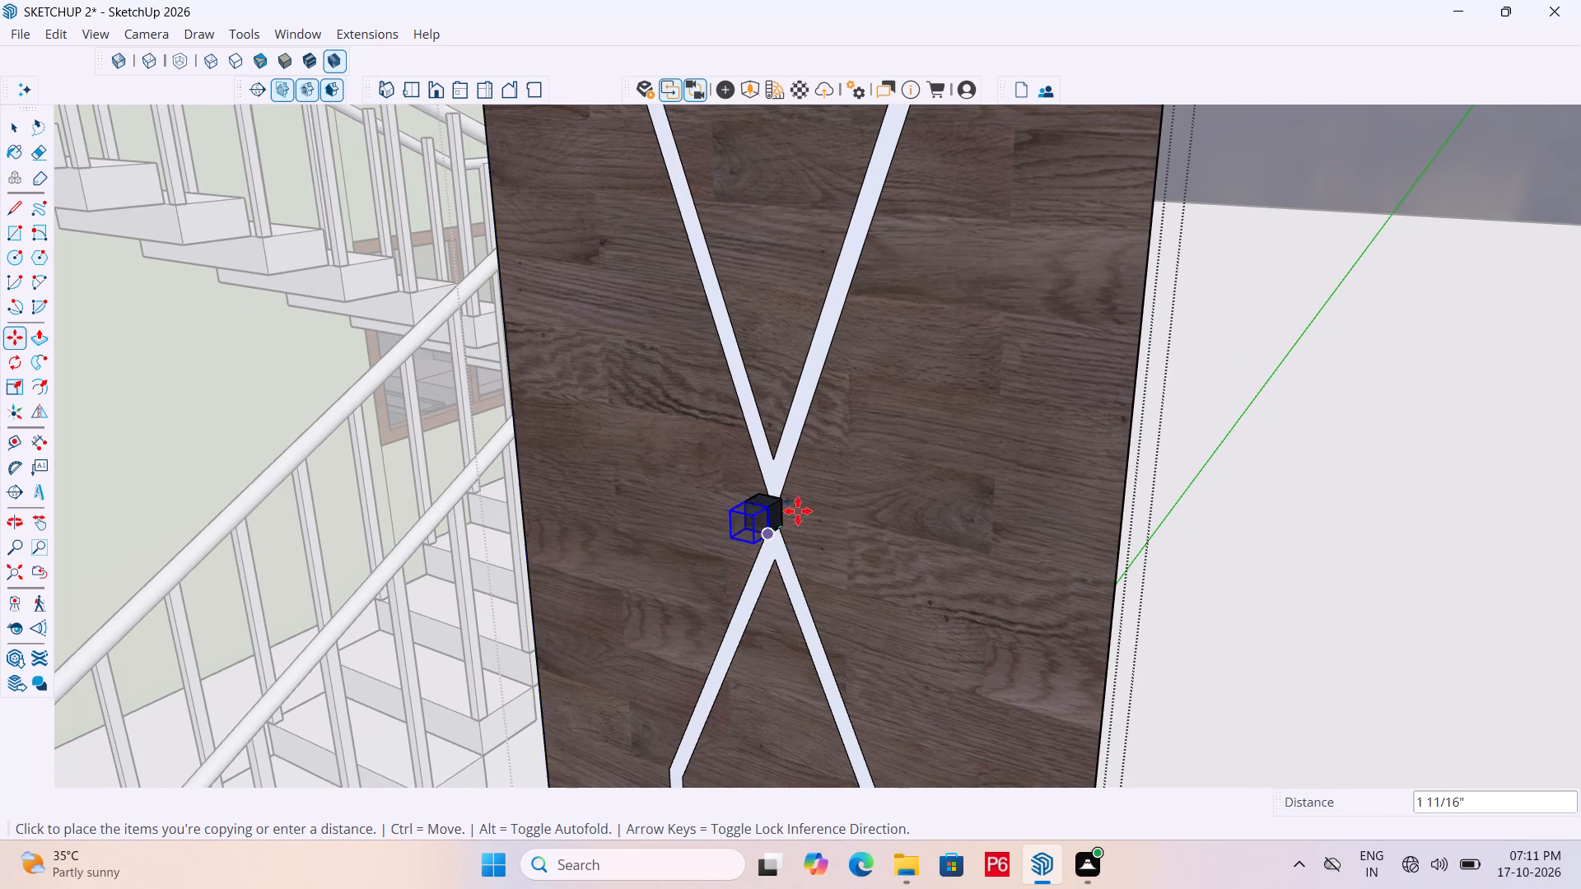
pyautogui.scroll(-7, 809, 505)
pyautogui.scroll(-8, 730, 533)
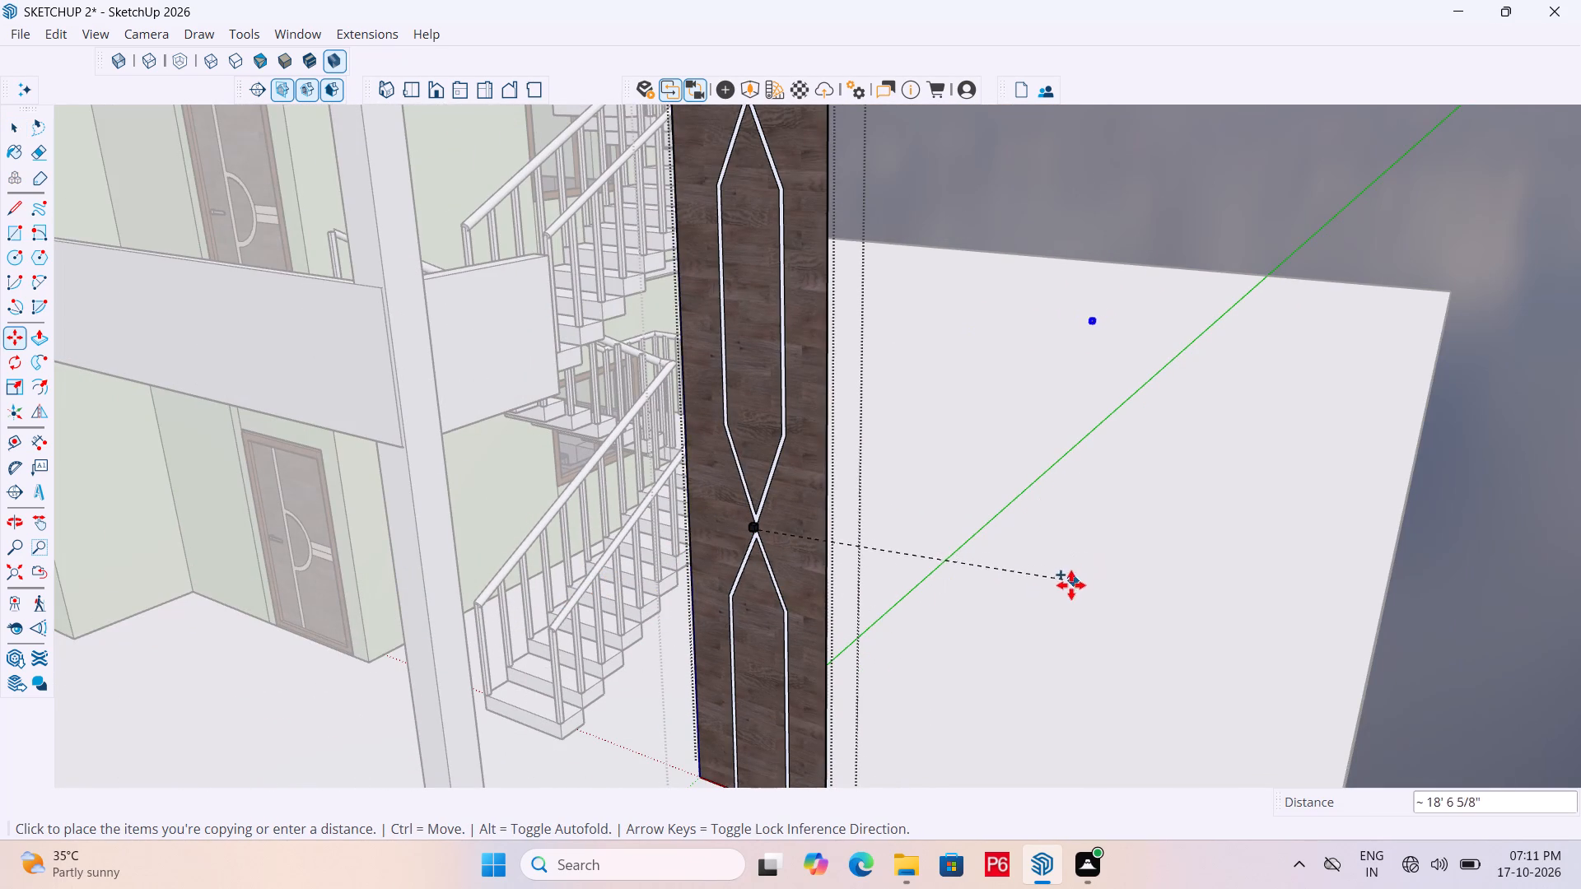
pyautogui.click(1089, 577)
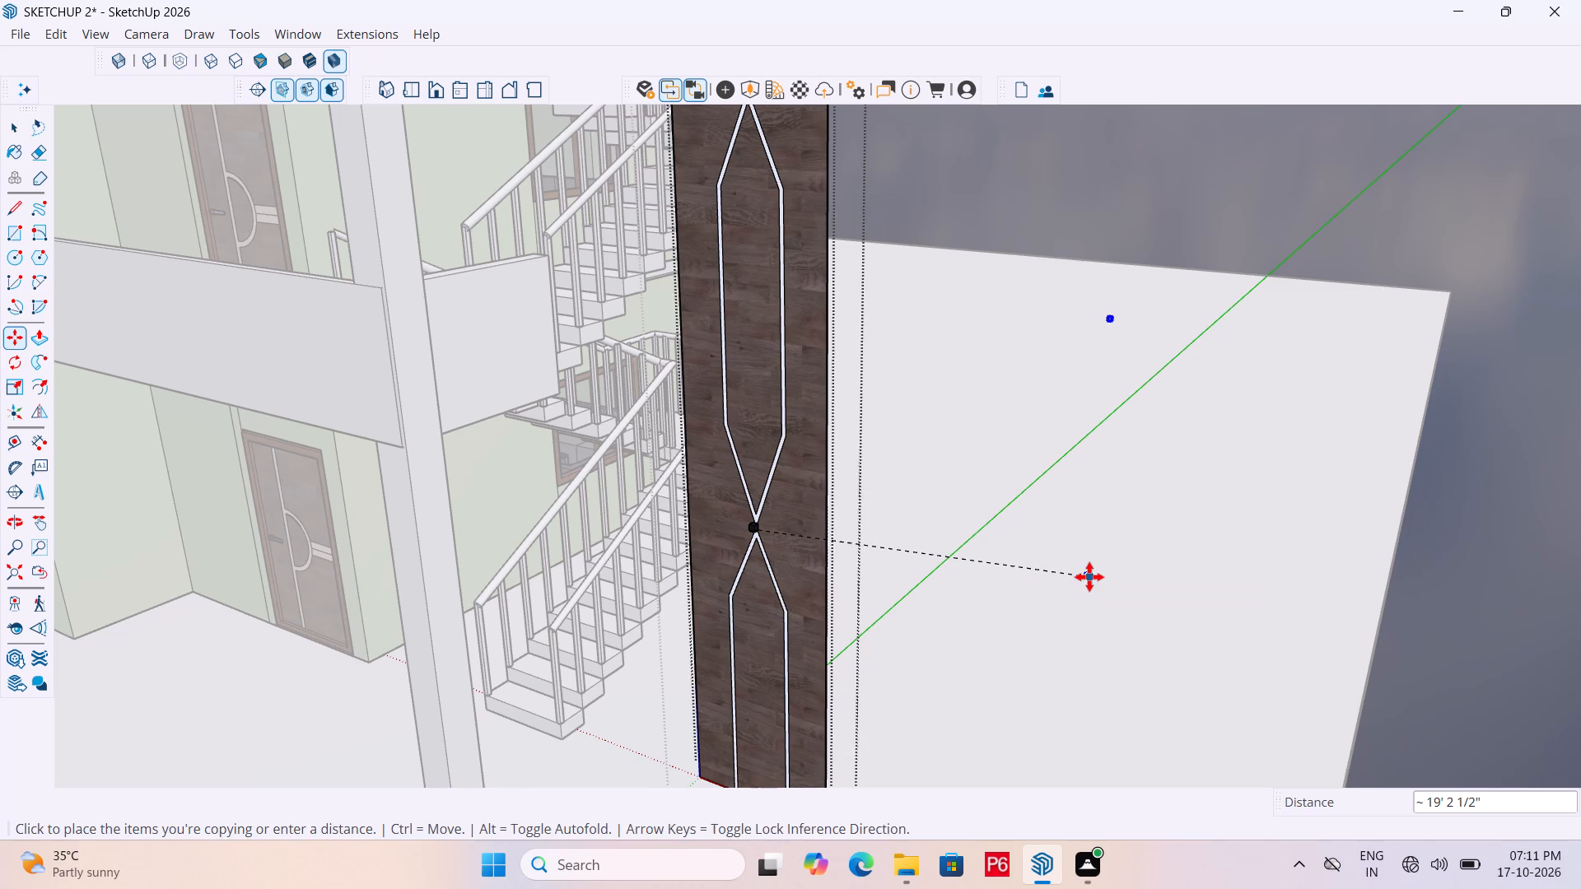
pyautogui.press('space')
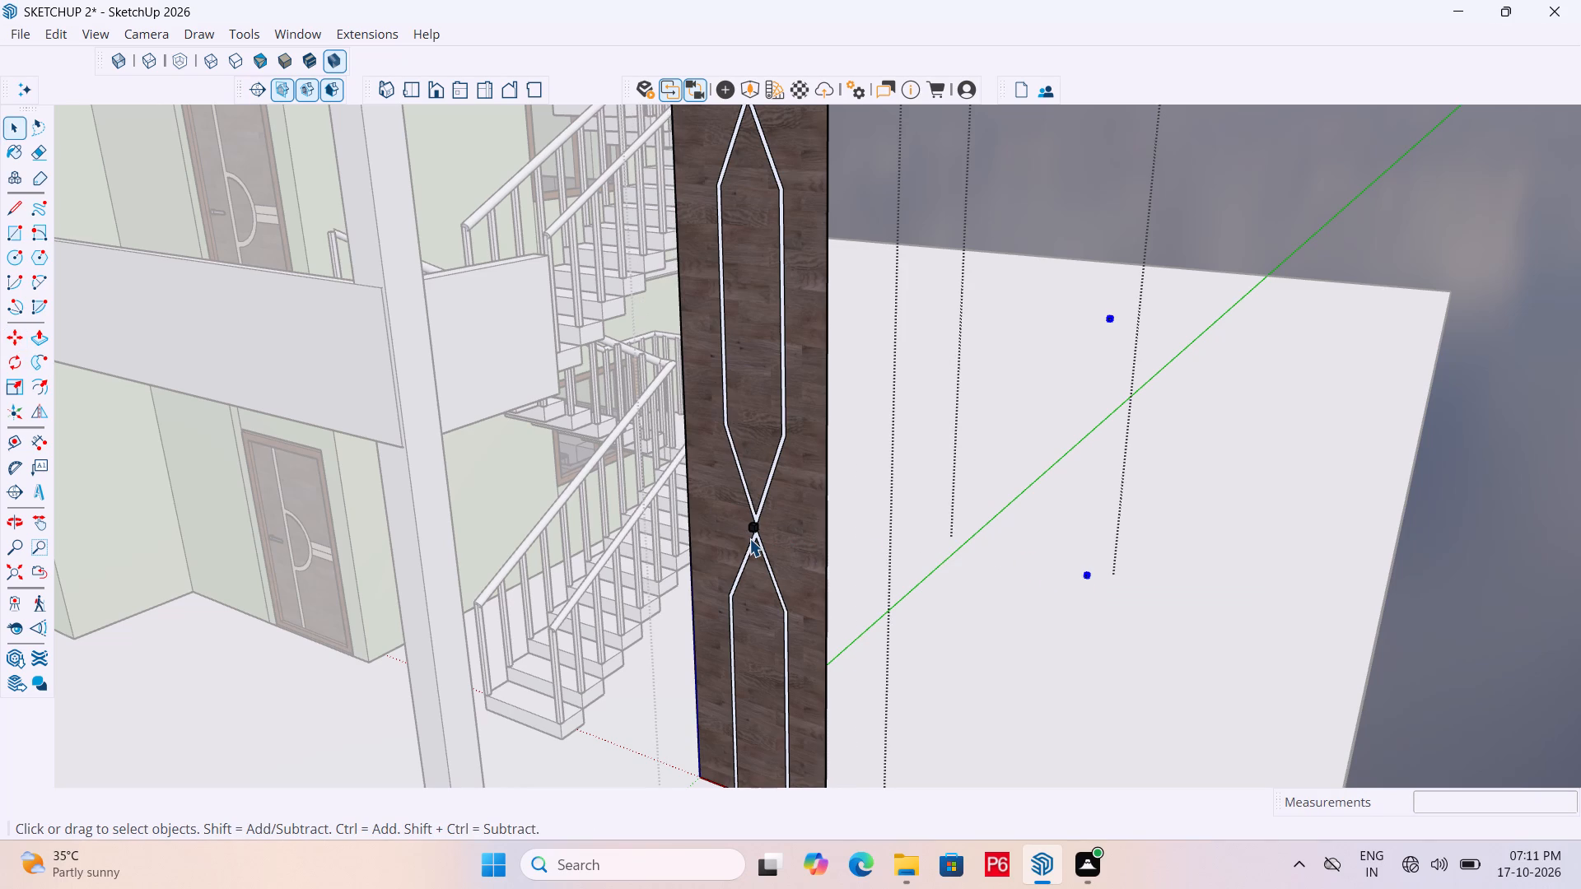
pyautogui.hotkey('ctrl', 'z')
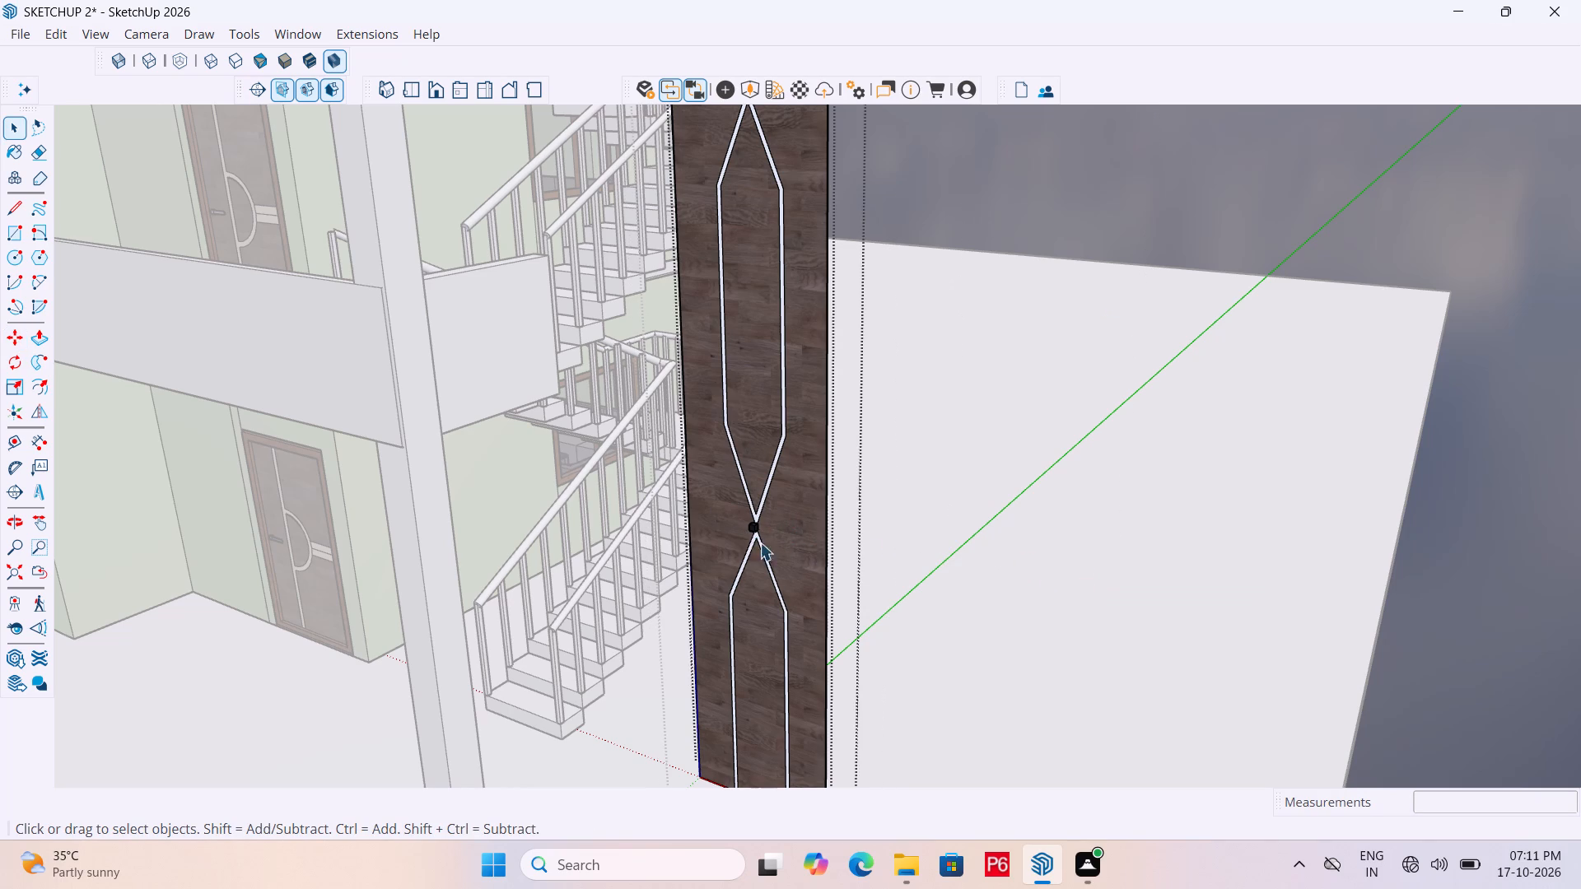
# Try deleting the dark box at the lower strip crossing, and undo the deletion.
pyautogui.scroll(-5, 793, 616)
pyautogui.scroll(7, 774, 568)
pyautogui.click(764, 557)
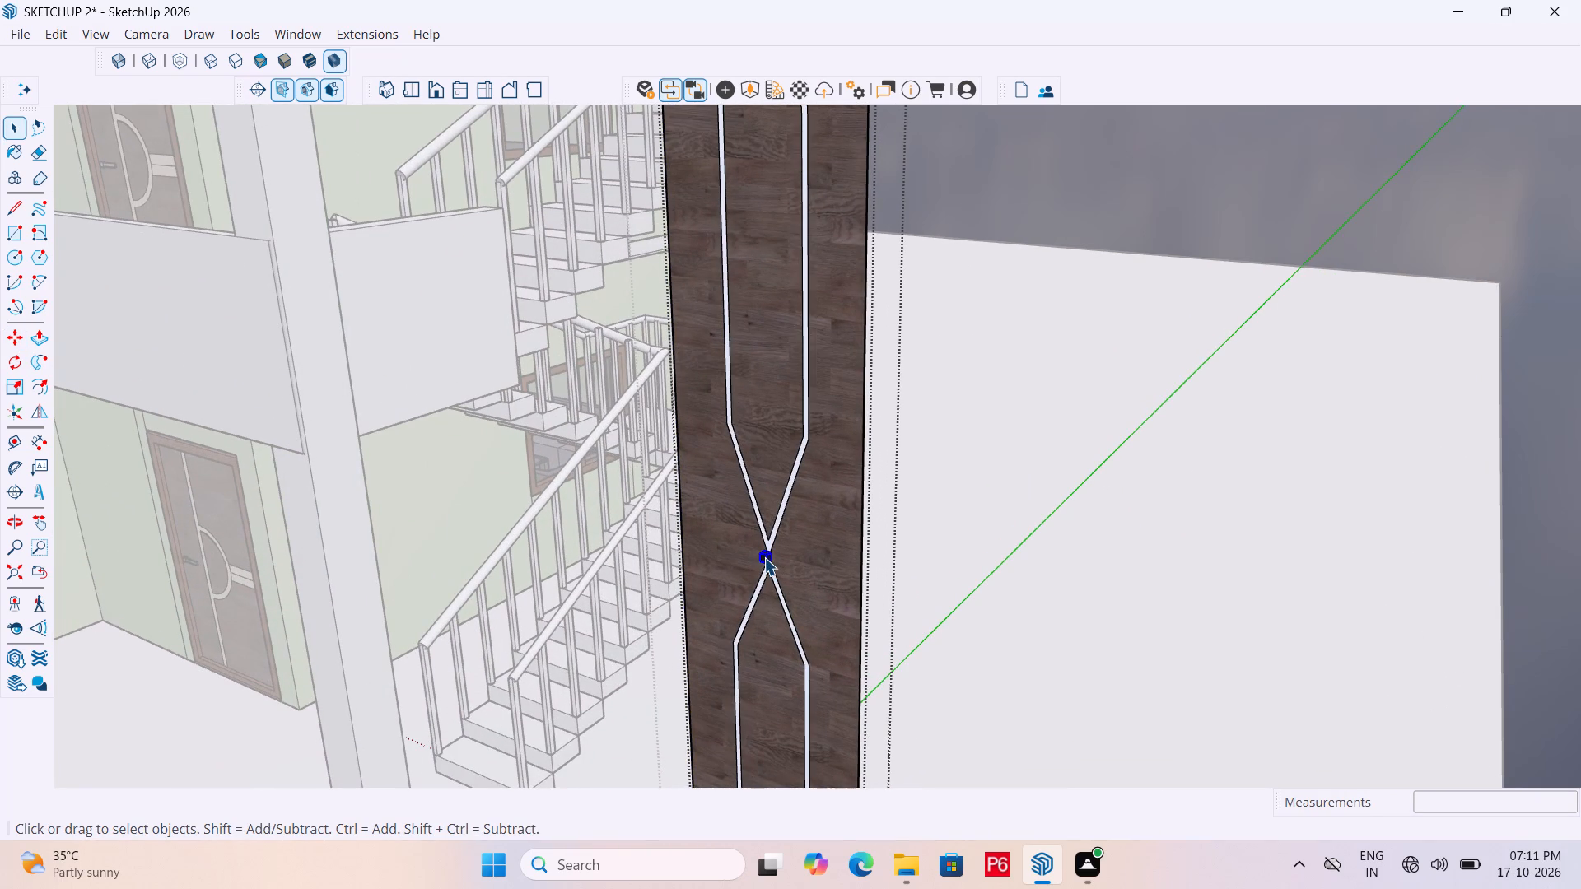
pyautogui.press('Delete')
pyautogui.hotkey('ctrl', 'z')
# Move both dark boxes together off the strip crossings, placing them about 7' 2" away beside the wood panel.
pyautogui.click(763, 556)
pyautogui.keyDown('ctrl'); pyautogui.scroll(-6, 803, 449); pyautogui.keyUp('ctrl')
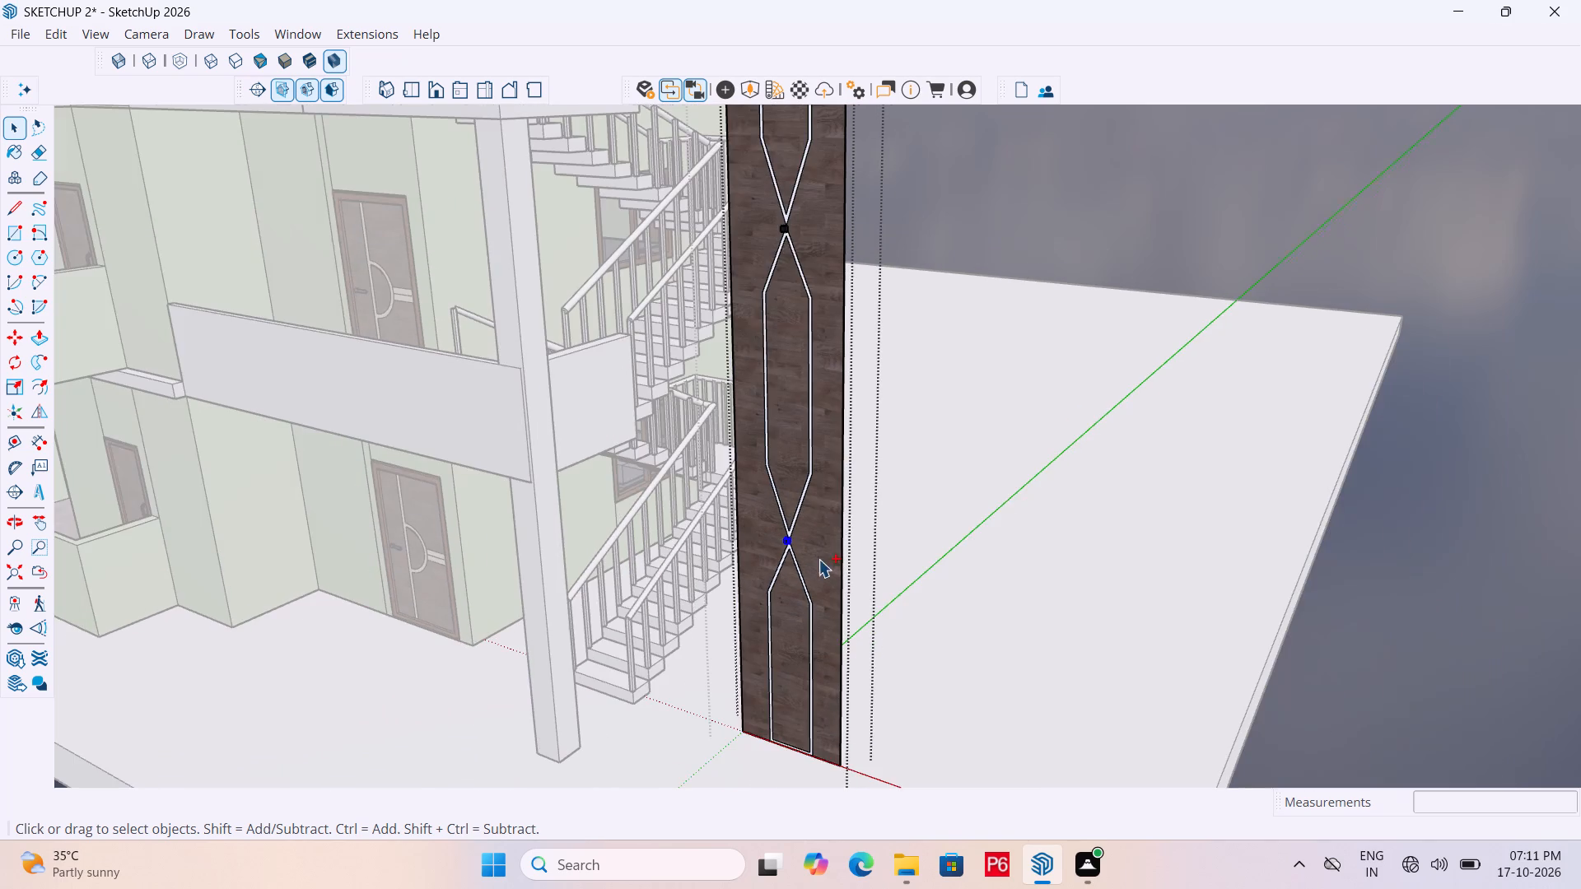
pyautogui.keyDown('ctrl'); pyautogui.scroll(6, 772, 249); pyautogui.keyUp('ctrl')
pyautogui.keyDown('ctrl'); pyautogui.click(790, 219); pyautogui.keyUp('ctrl')
pyautogui.keyDown('ctrl'); pyautogui.scroll(-5, 749, 214); pyautogui.keyUp('ctrl')
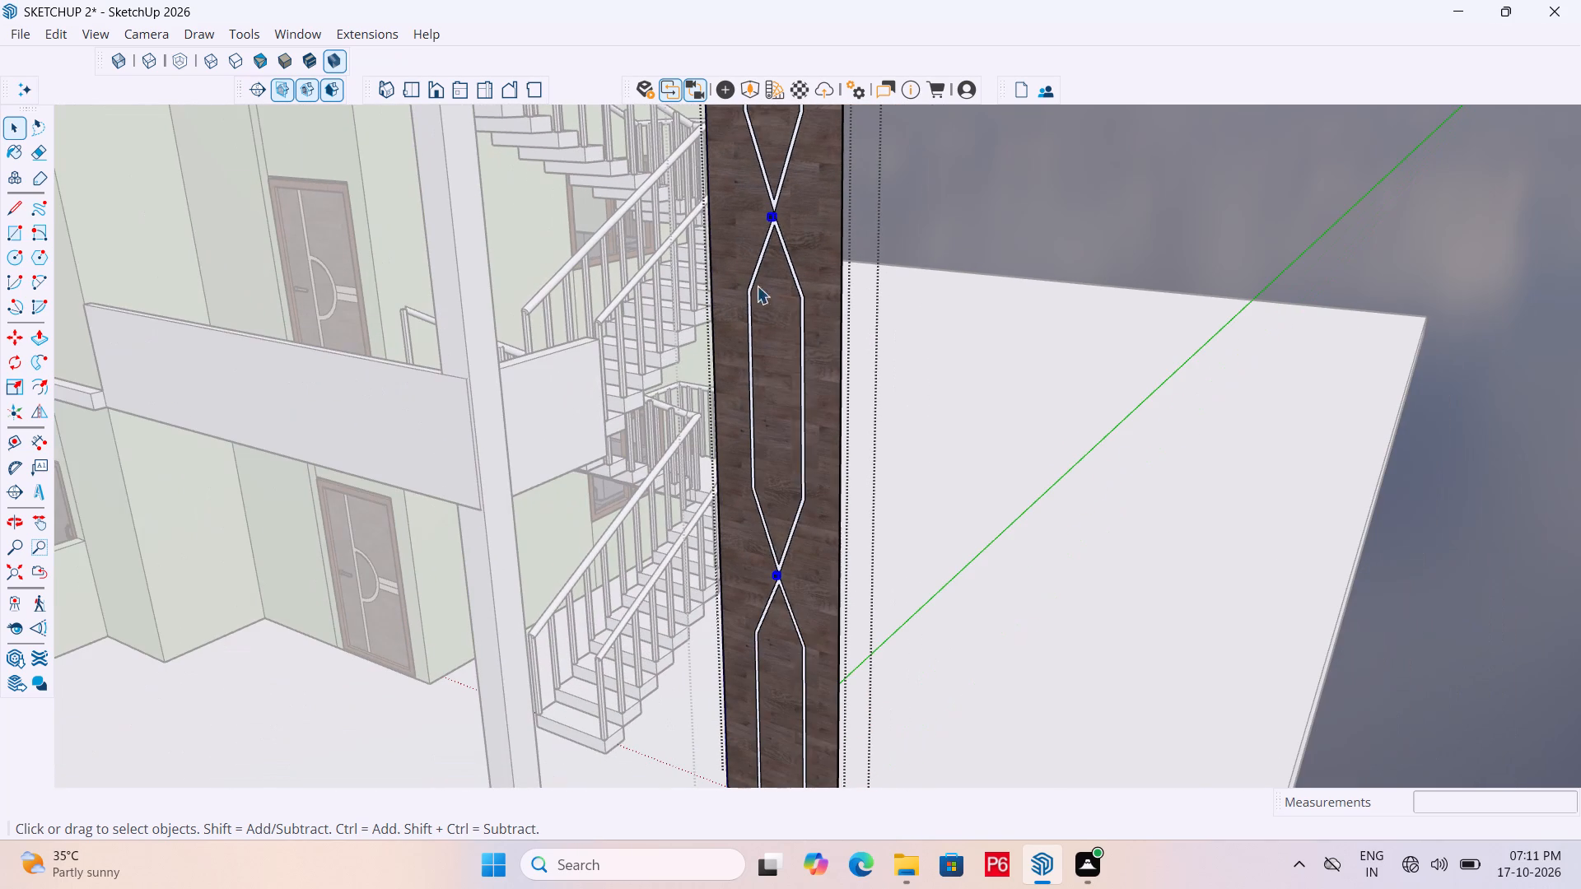
pyautogui.press('m')
pyautogui.click(789, 579)
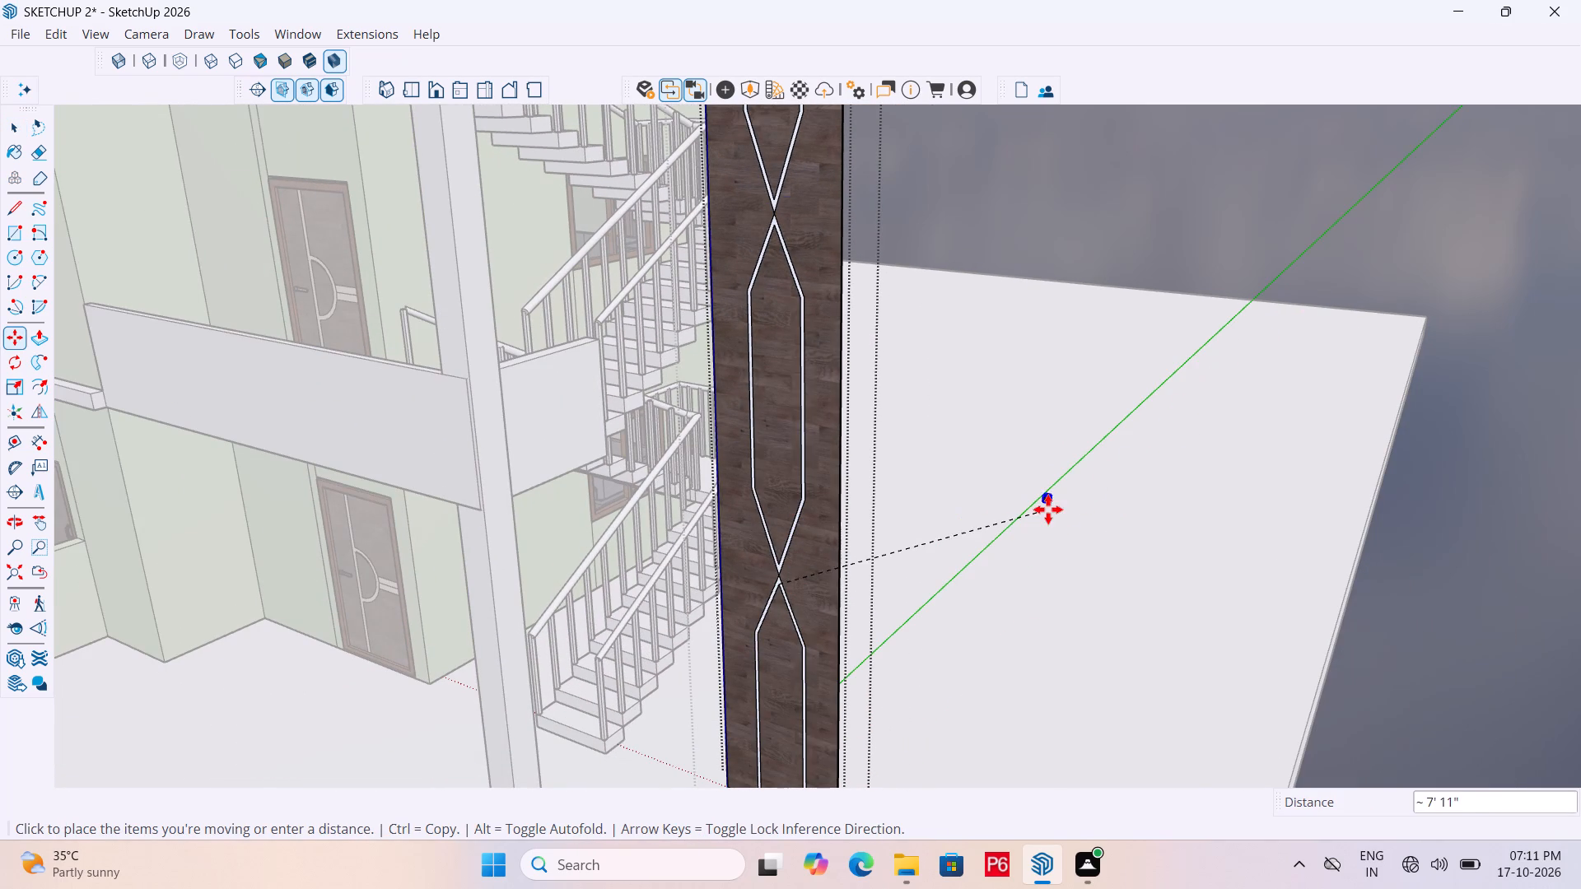
pyautogui.click(1026, 635)
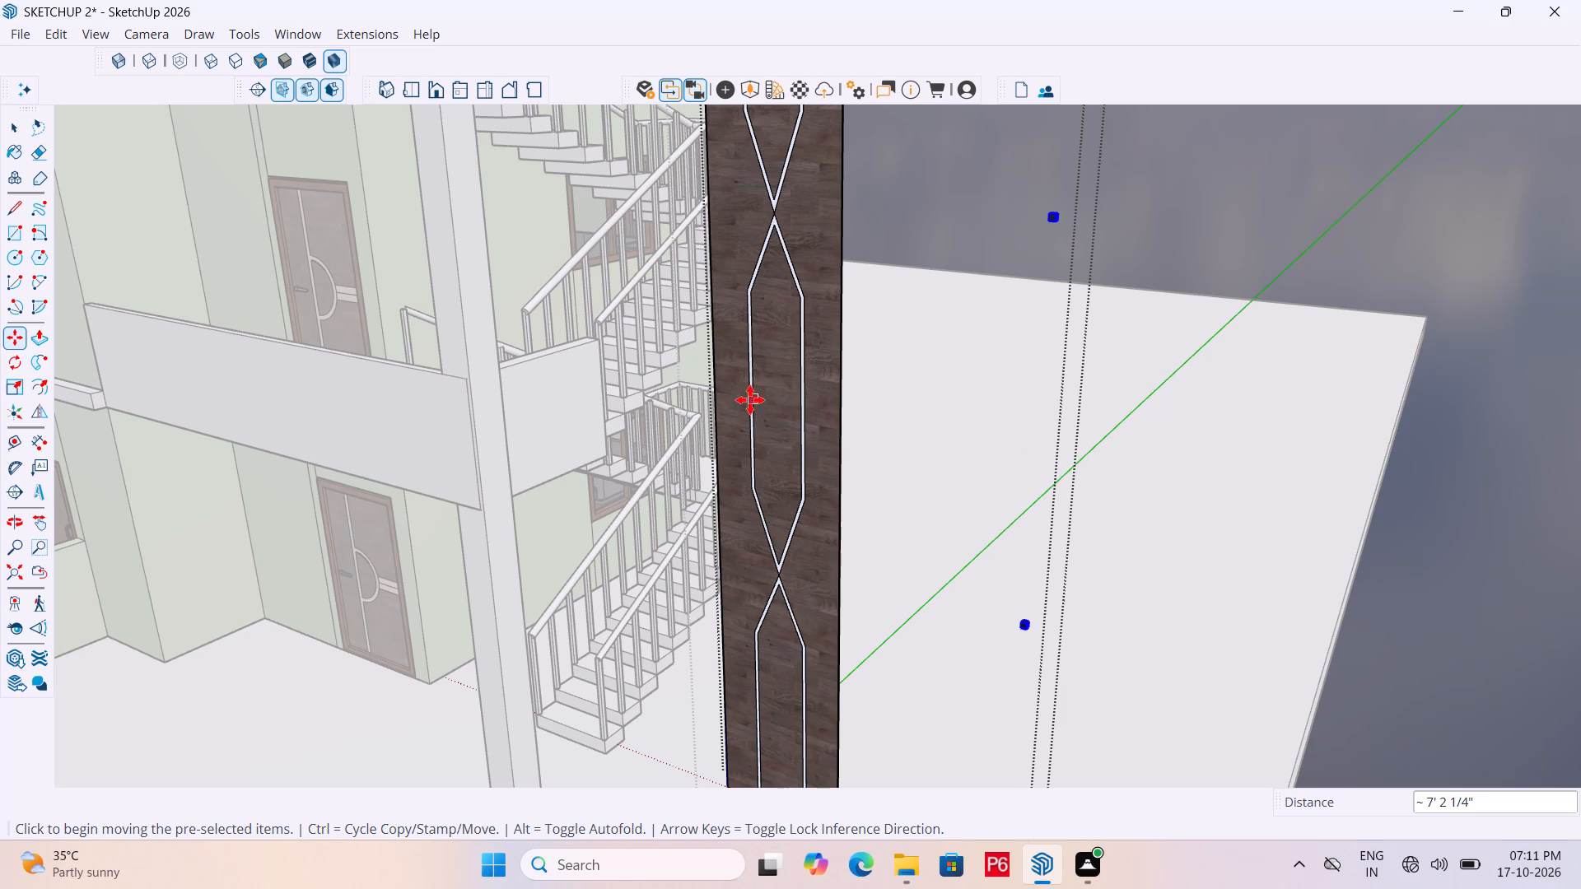
pyautogui.scroll(-6, 767, 482)
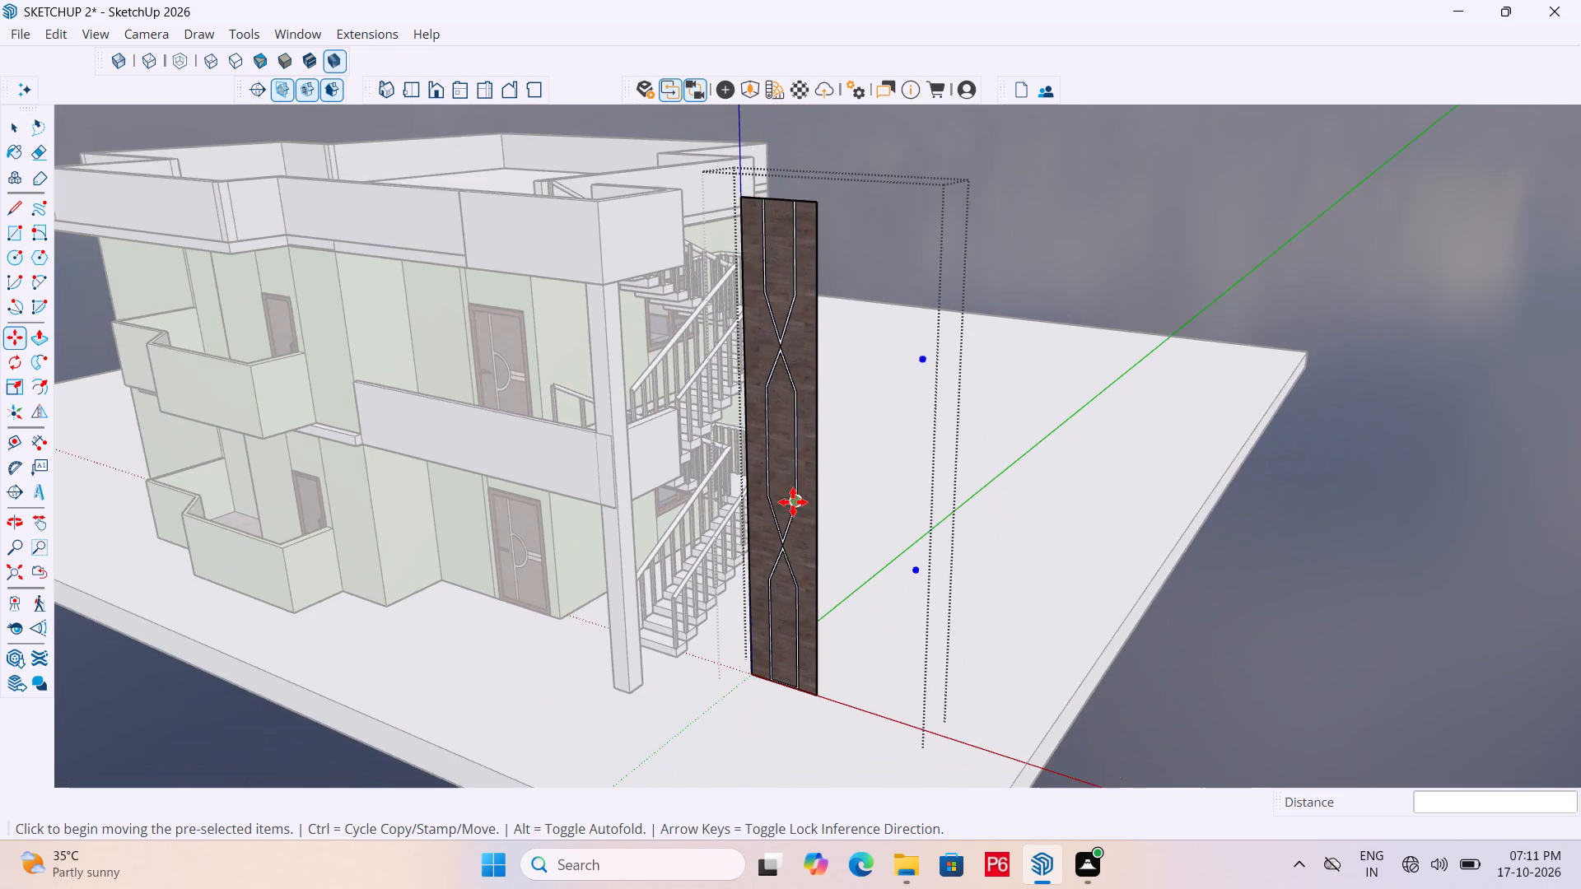
pyautogui.scroll(17, 783, 359)
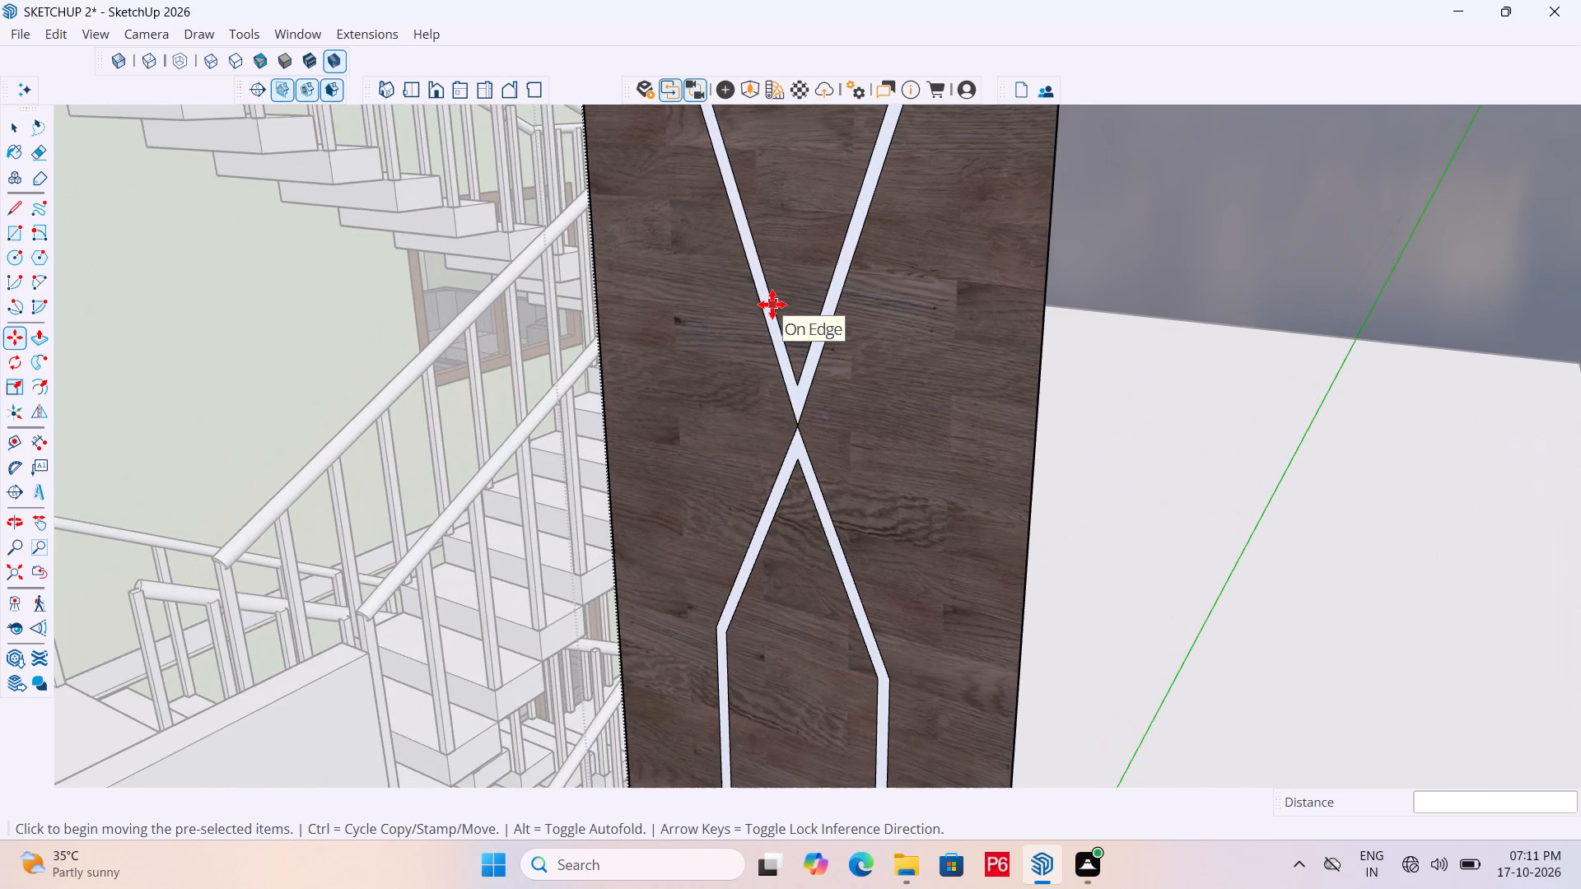
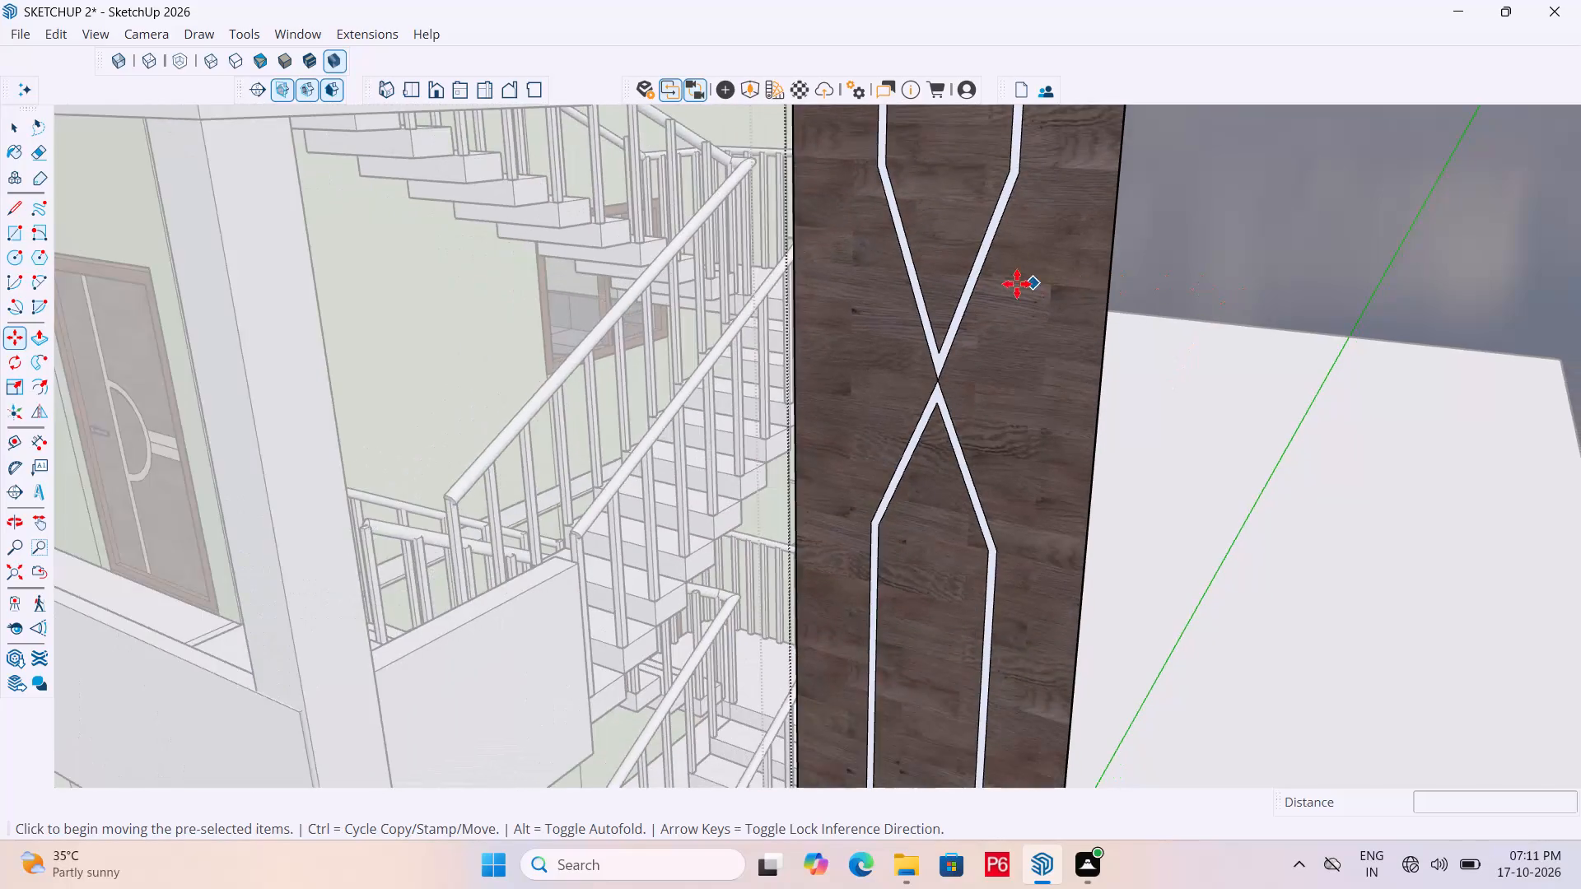
# Push/Pull the wood panel's dark back face by 6" to thicken the panel.
pyautogui.scroll(-6, 989, 296)
pyautogui.scroll(-2, 940, 356)
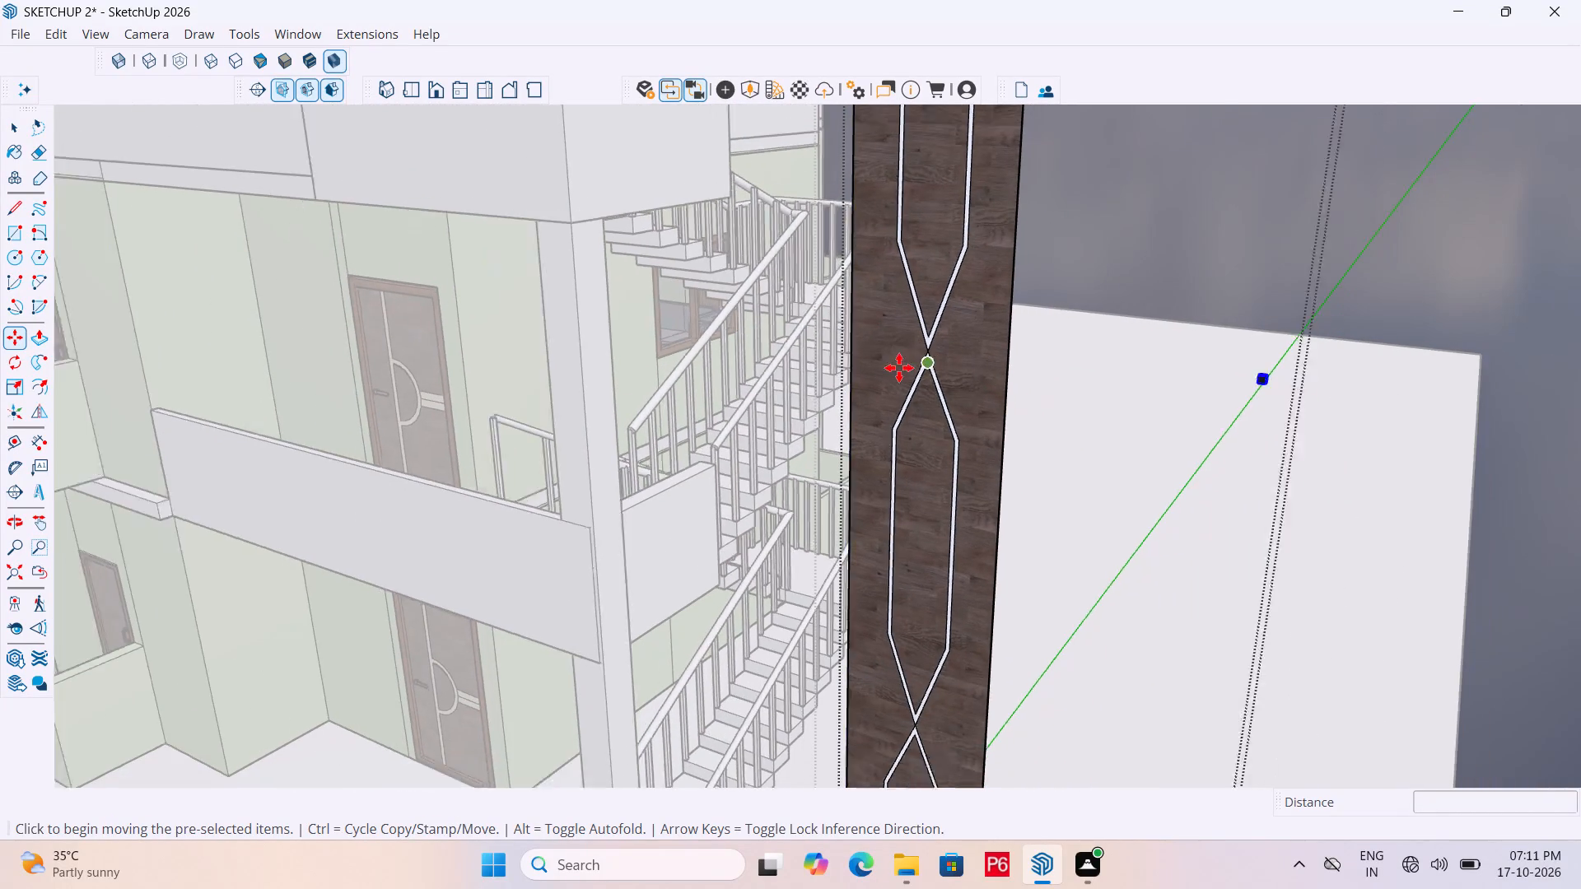
pyautogui.scroll(-3, 899, 368)
pyautogui.scroll(2, 943, 374)
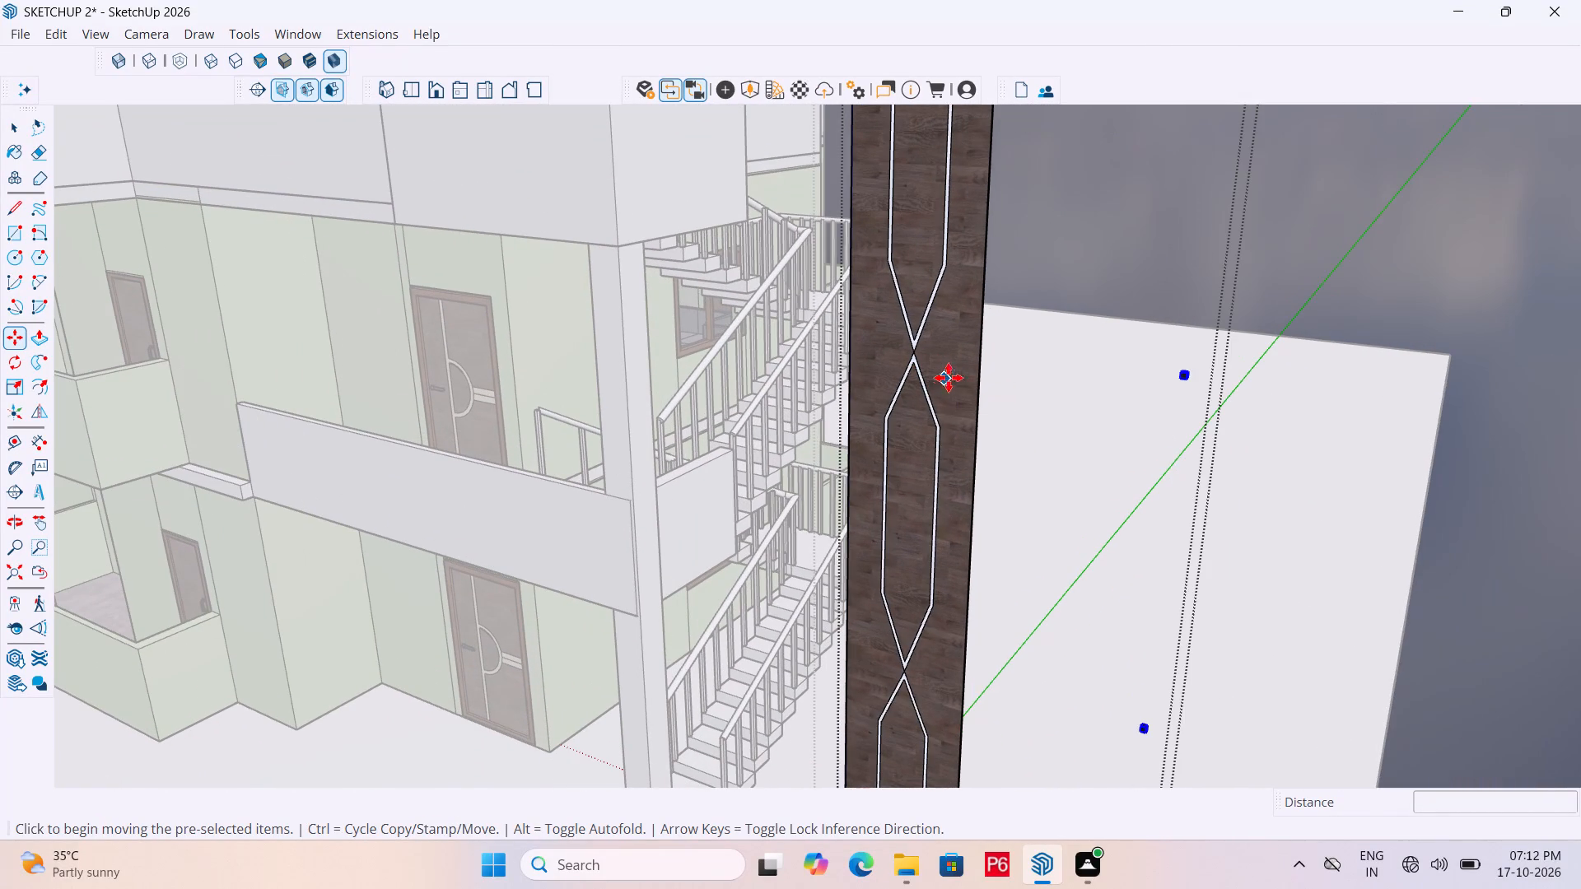
pyautogui.moveTo(1035, 375); pyautogui.dragTo(553, 375, button='middle')
pyautogui.scroll(5, 403, 380)
pyautogui.press('space')
pyautogui.doubleClick(321, 265)
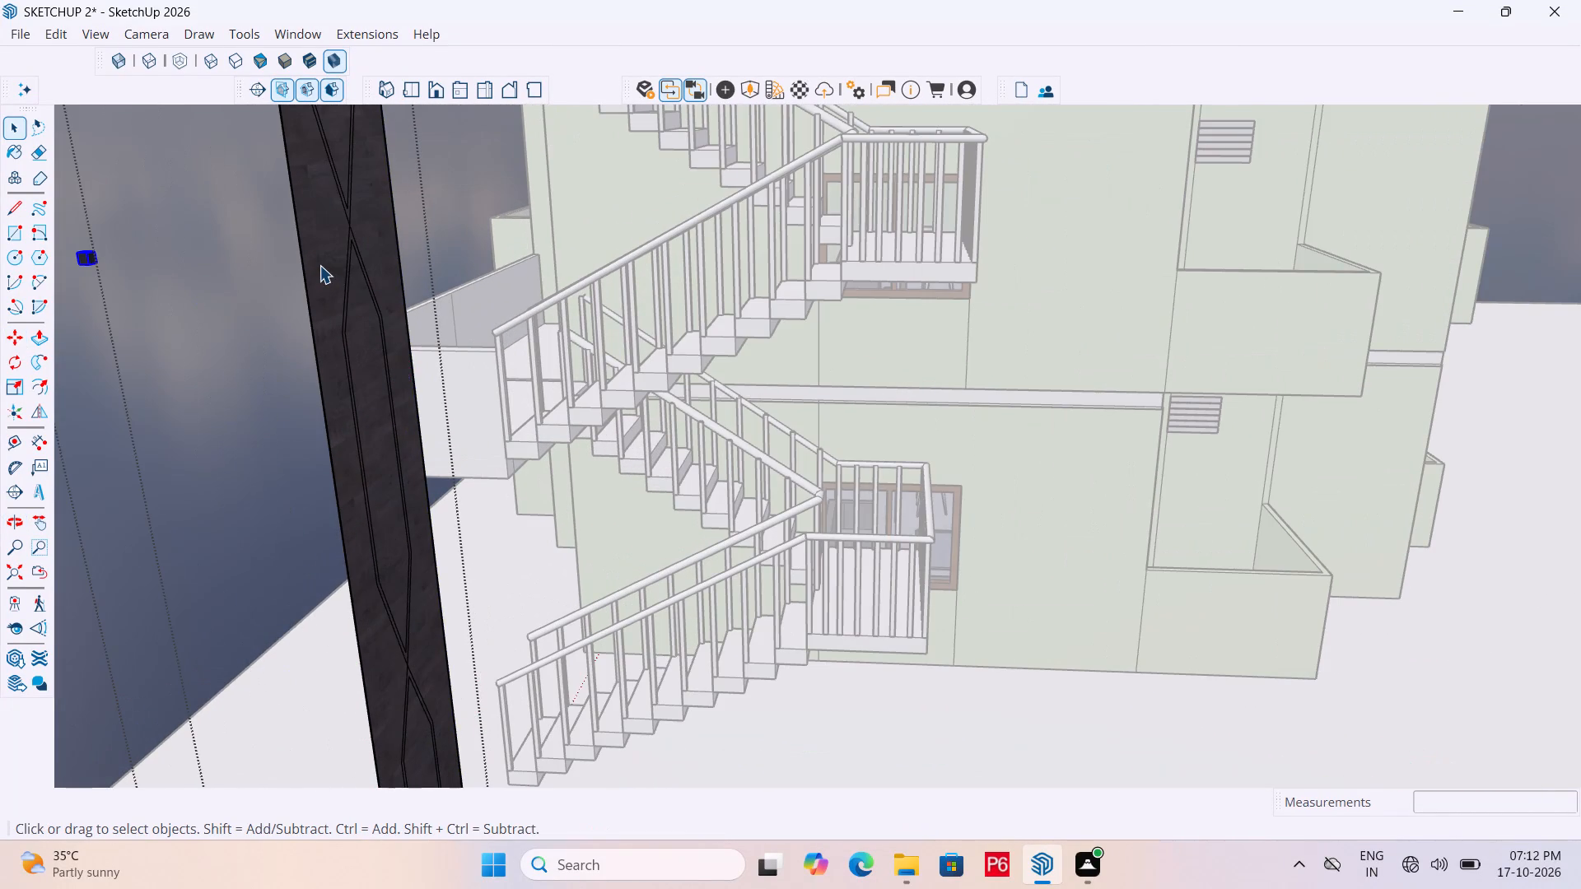
pyautogui.press('p')
pyautogui.click(319, 259)
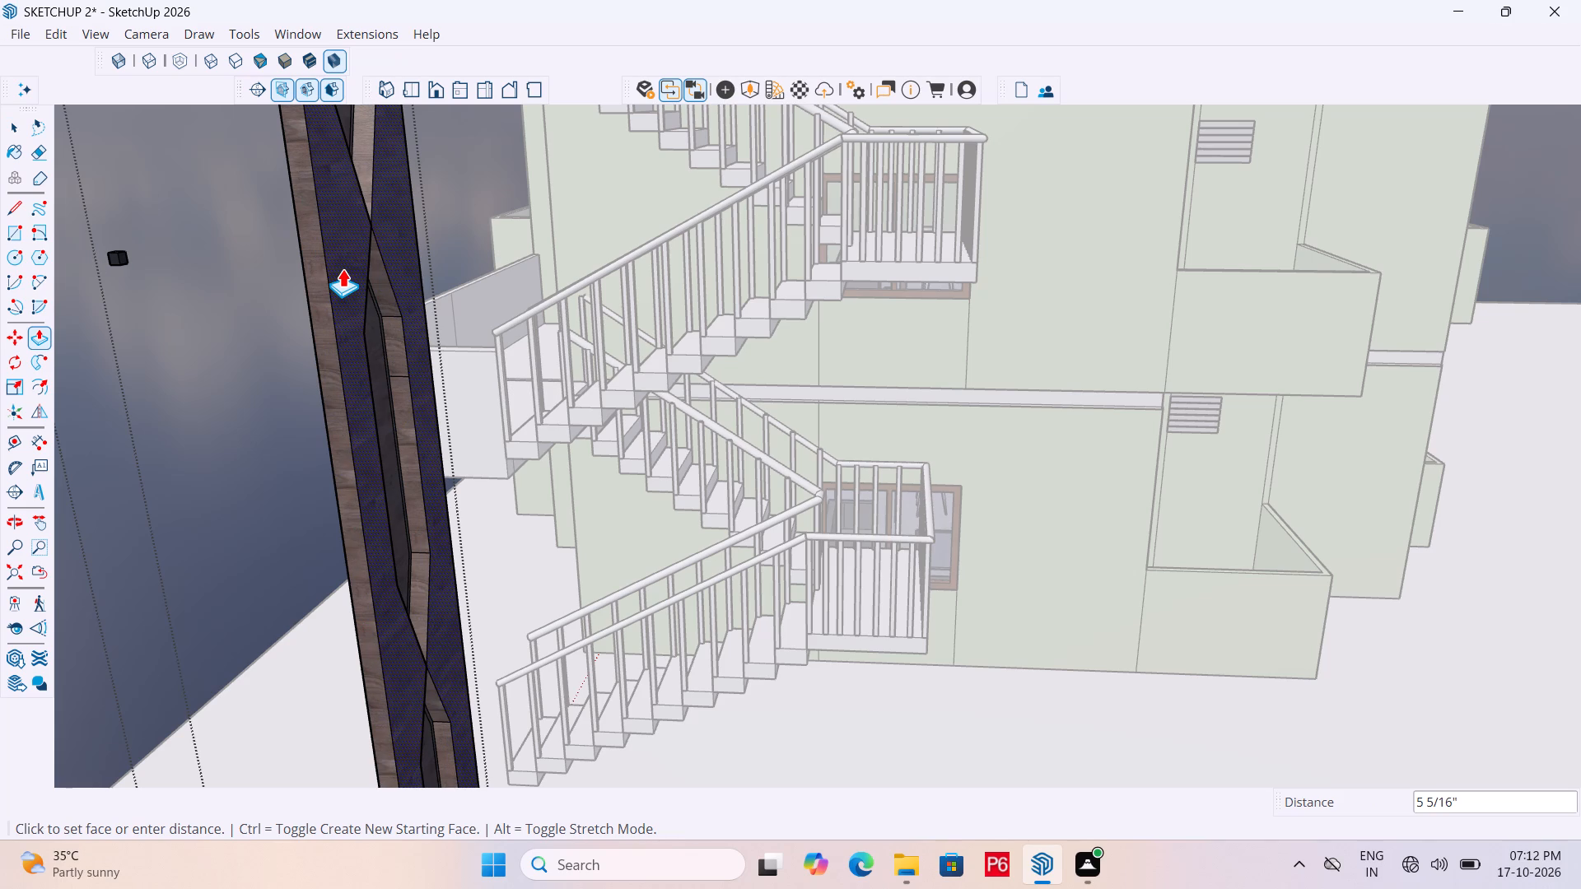
pyautogui.write('6"')
pyautogui.press('p')
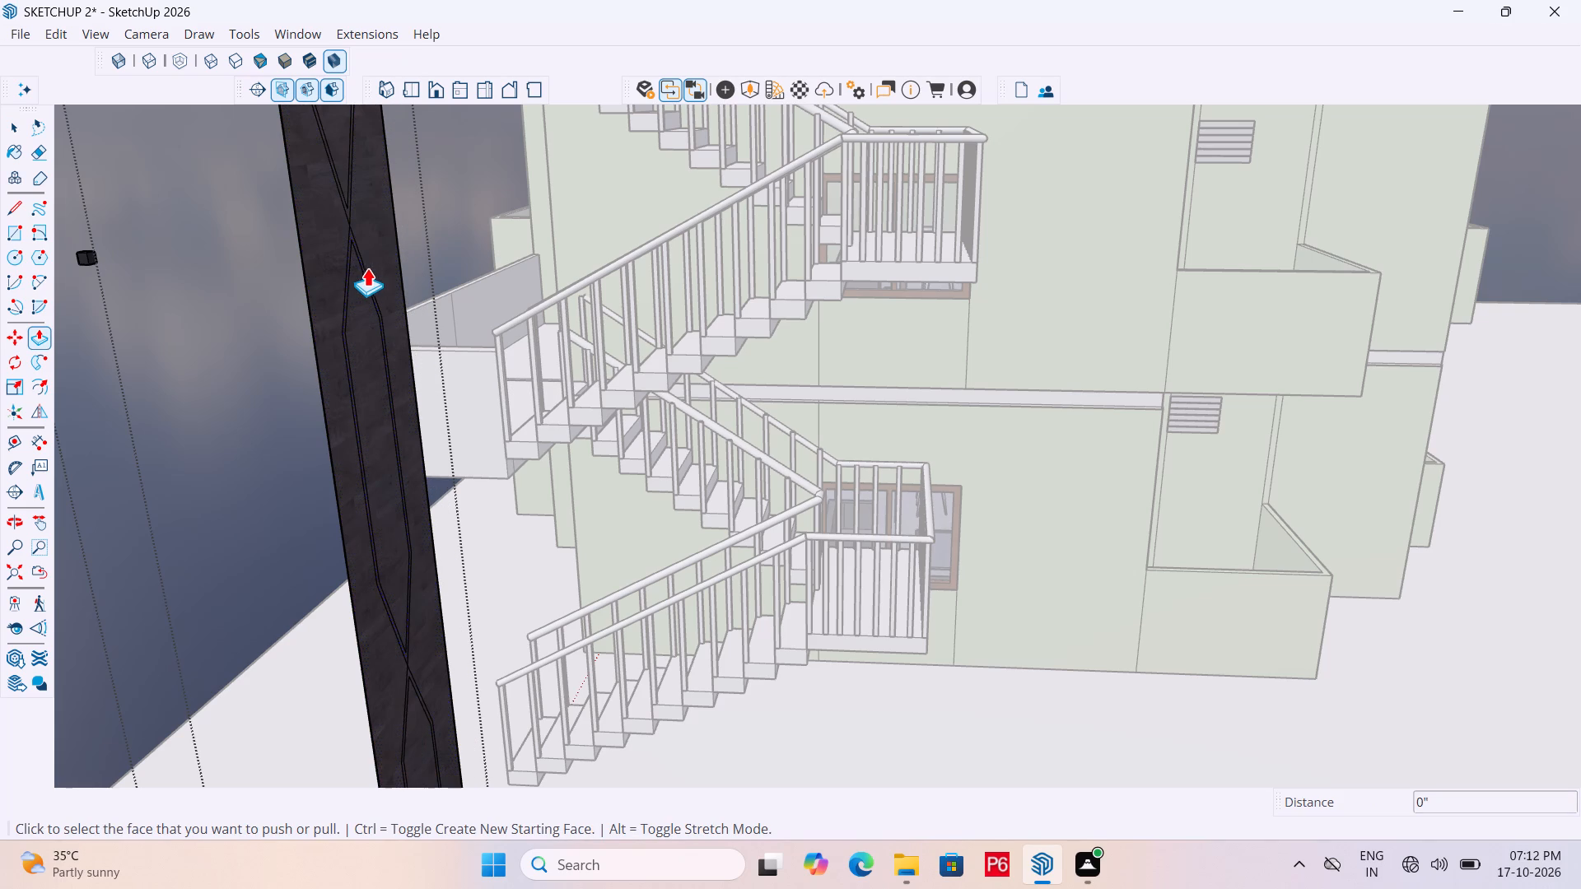
pyautogui.click(333, 277)
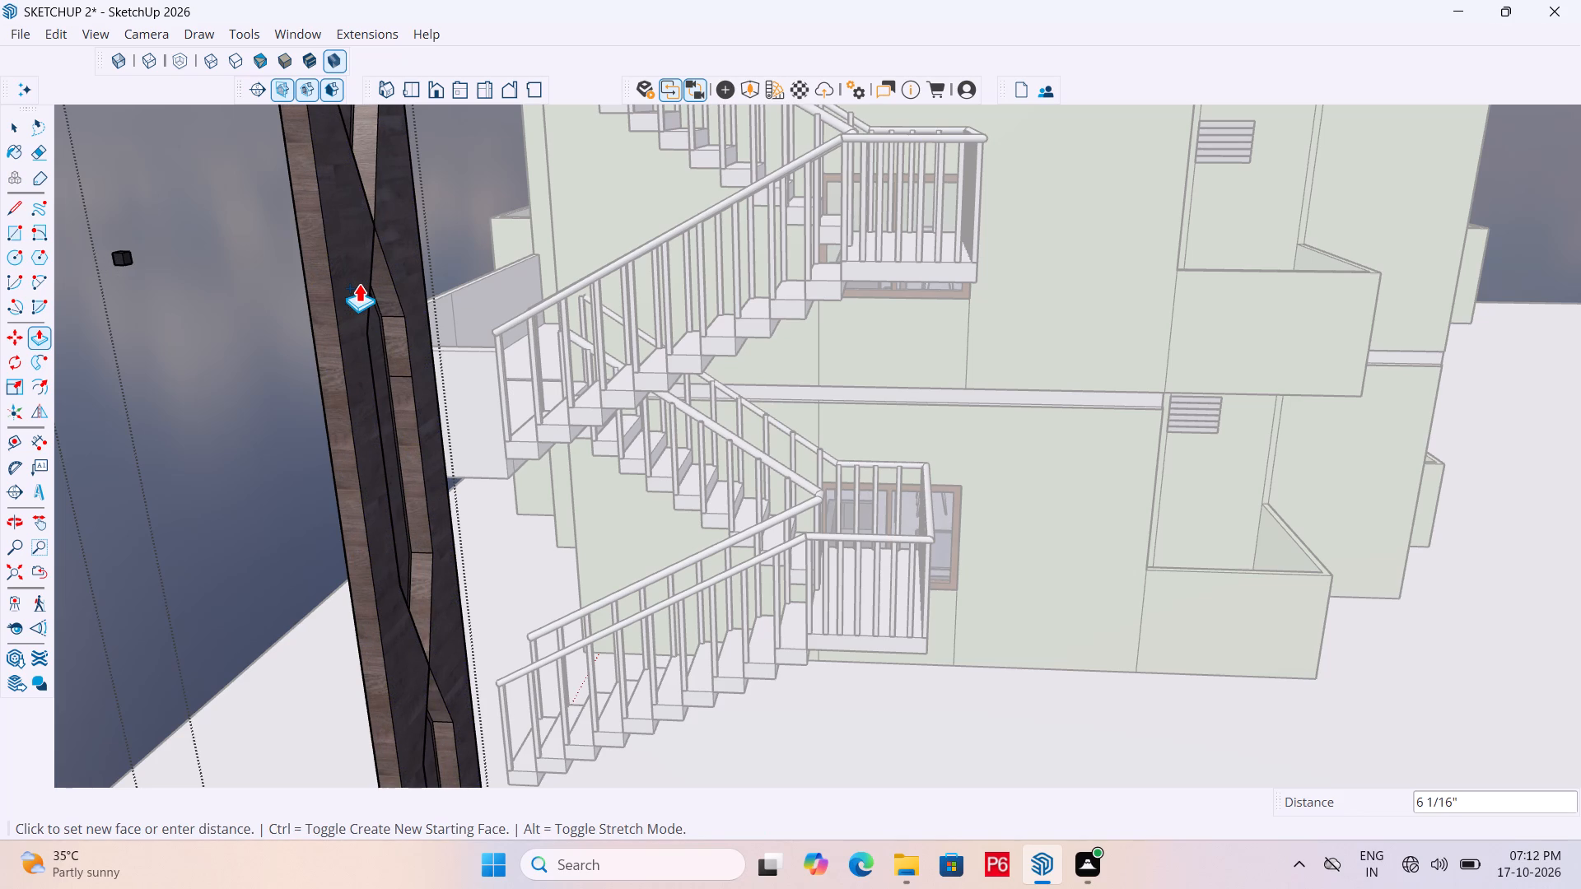
pyautogui.write('6"')
pyautogui.press('Return')
# Select both dark boxes standing beside the wood panel.
pyautogui.scroll(-4, 469, 389)
pyautogui.moveTo(515, 405); pyautogui.dragTo(1014, 392, button='middle')
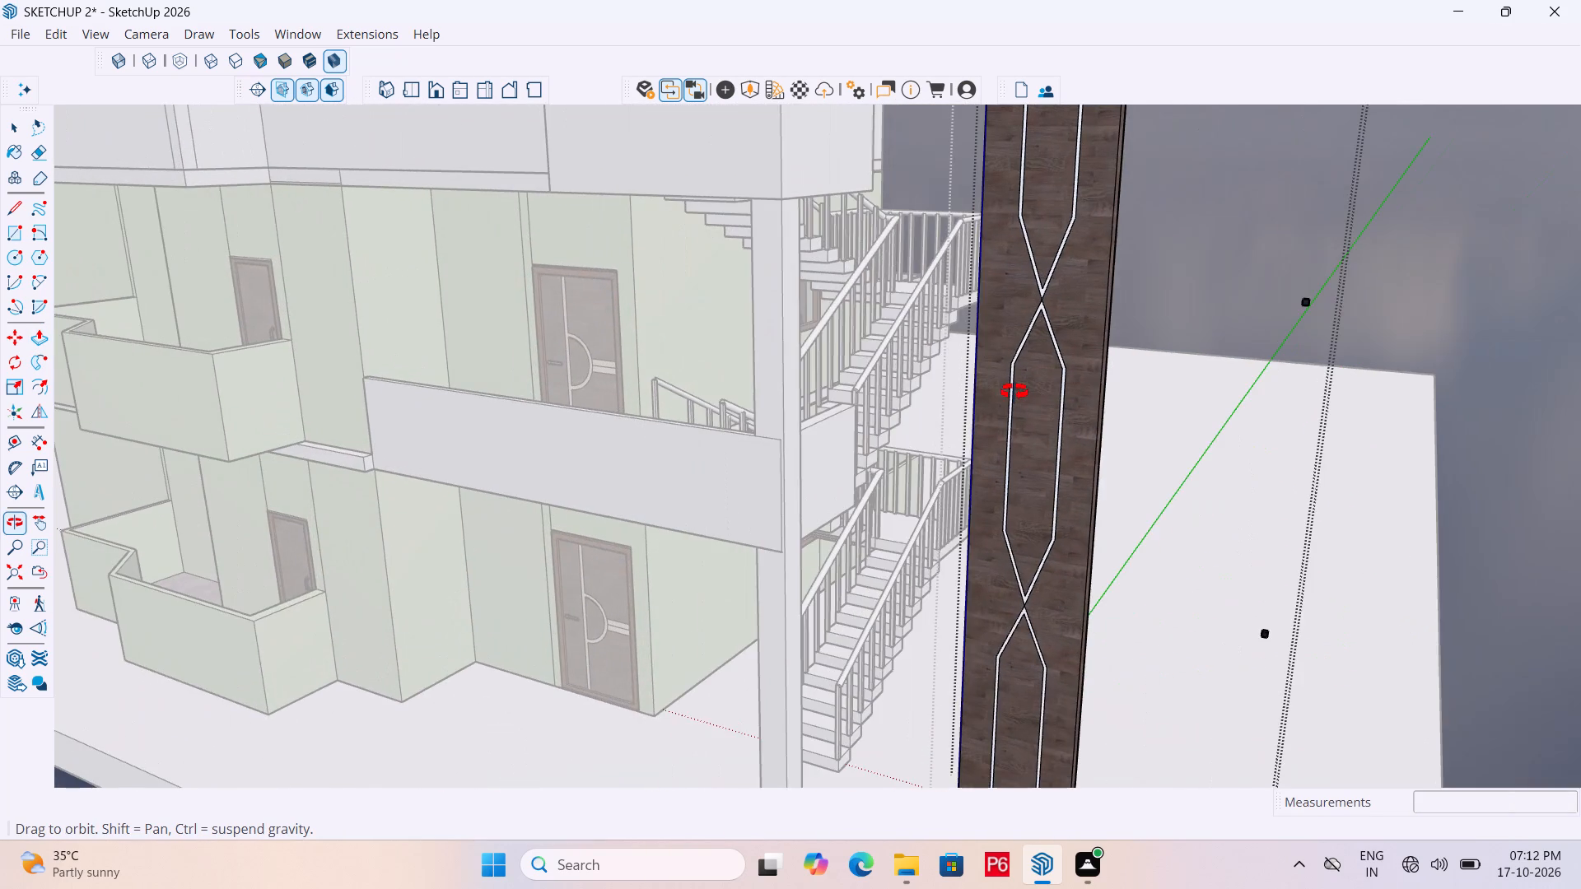
pyautogui.moveTo(1014, 392); pyautogui.dragTo(907, 385, button='middle')
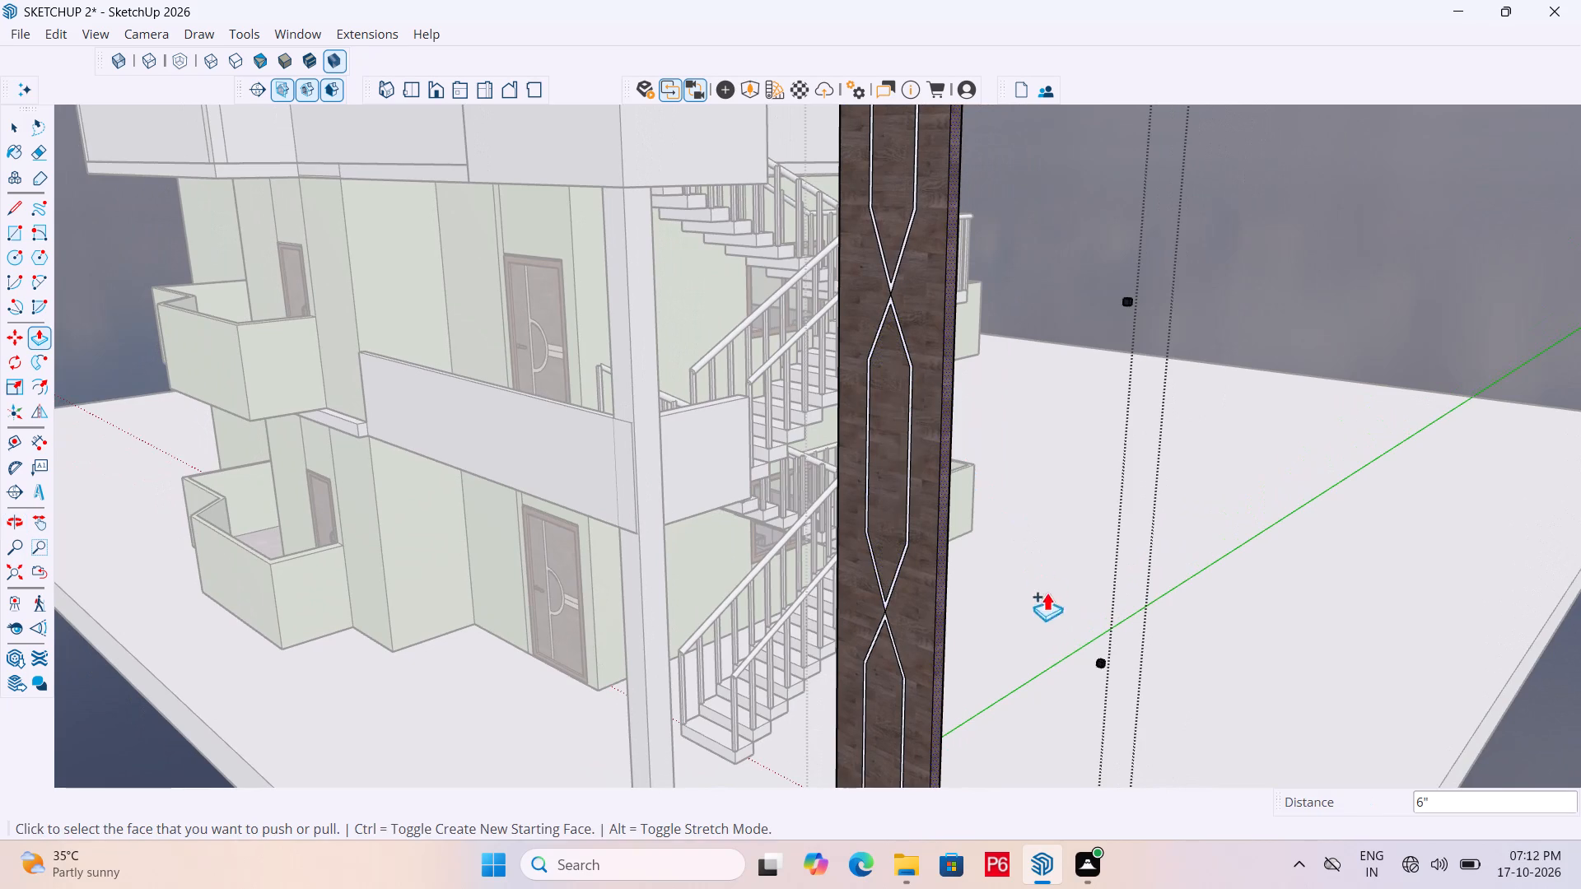
pyautogui.scroll(1, 1106, 655)
pyautogui.press('space')
pyautogui.click(1098, 663)
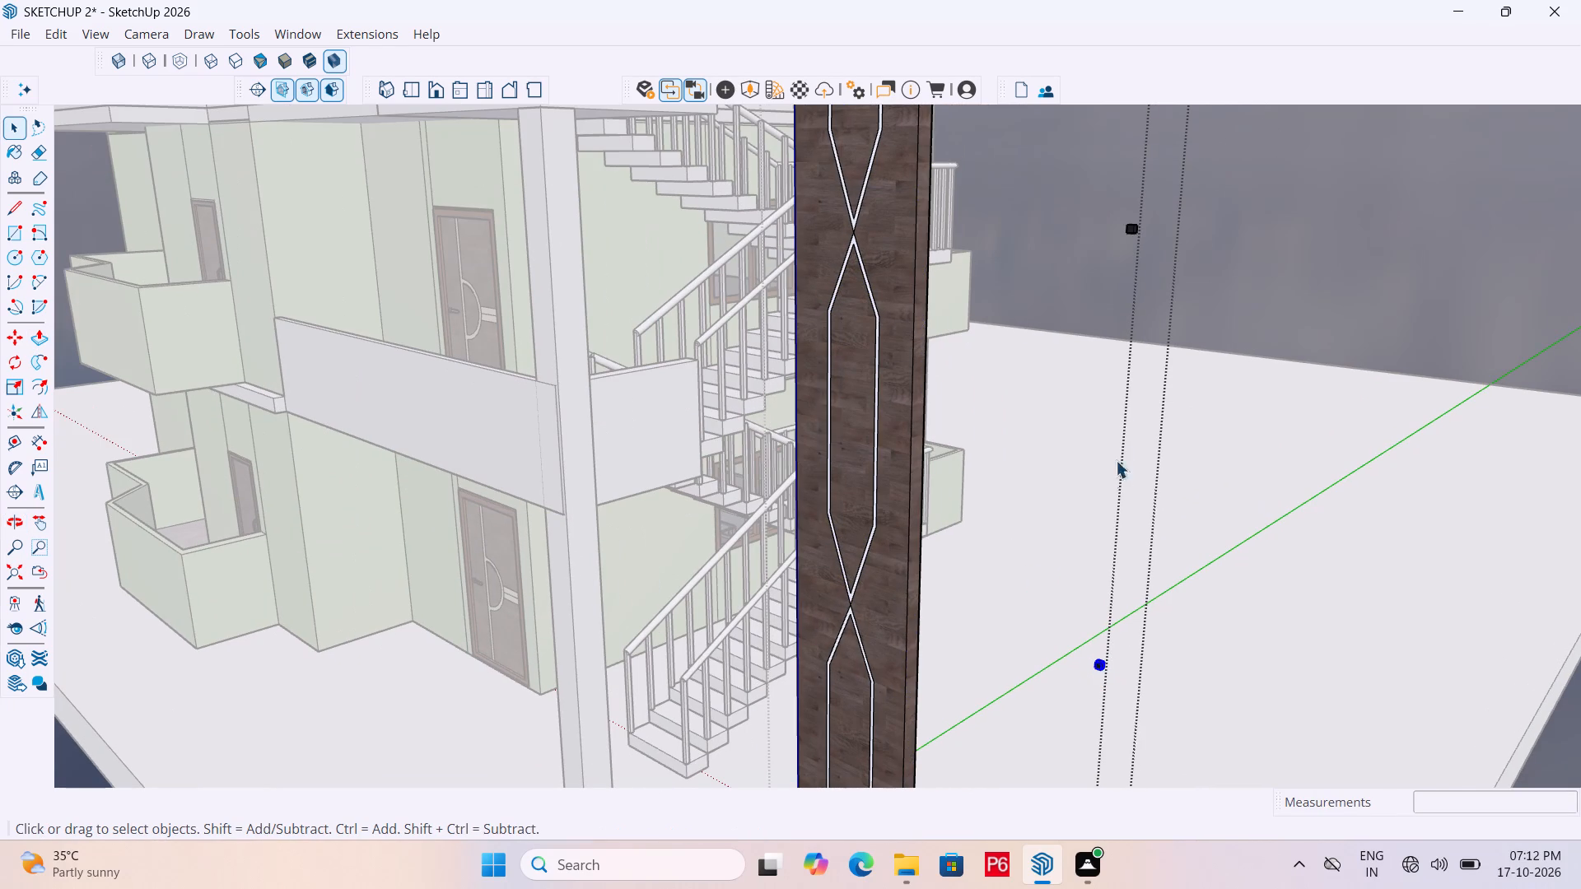
pyautogui.keyDown('ctrl'); pyautogui.click(1139, 230); pyautogui.keyUp('ctrl')
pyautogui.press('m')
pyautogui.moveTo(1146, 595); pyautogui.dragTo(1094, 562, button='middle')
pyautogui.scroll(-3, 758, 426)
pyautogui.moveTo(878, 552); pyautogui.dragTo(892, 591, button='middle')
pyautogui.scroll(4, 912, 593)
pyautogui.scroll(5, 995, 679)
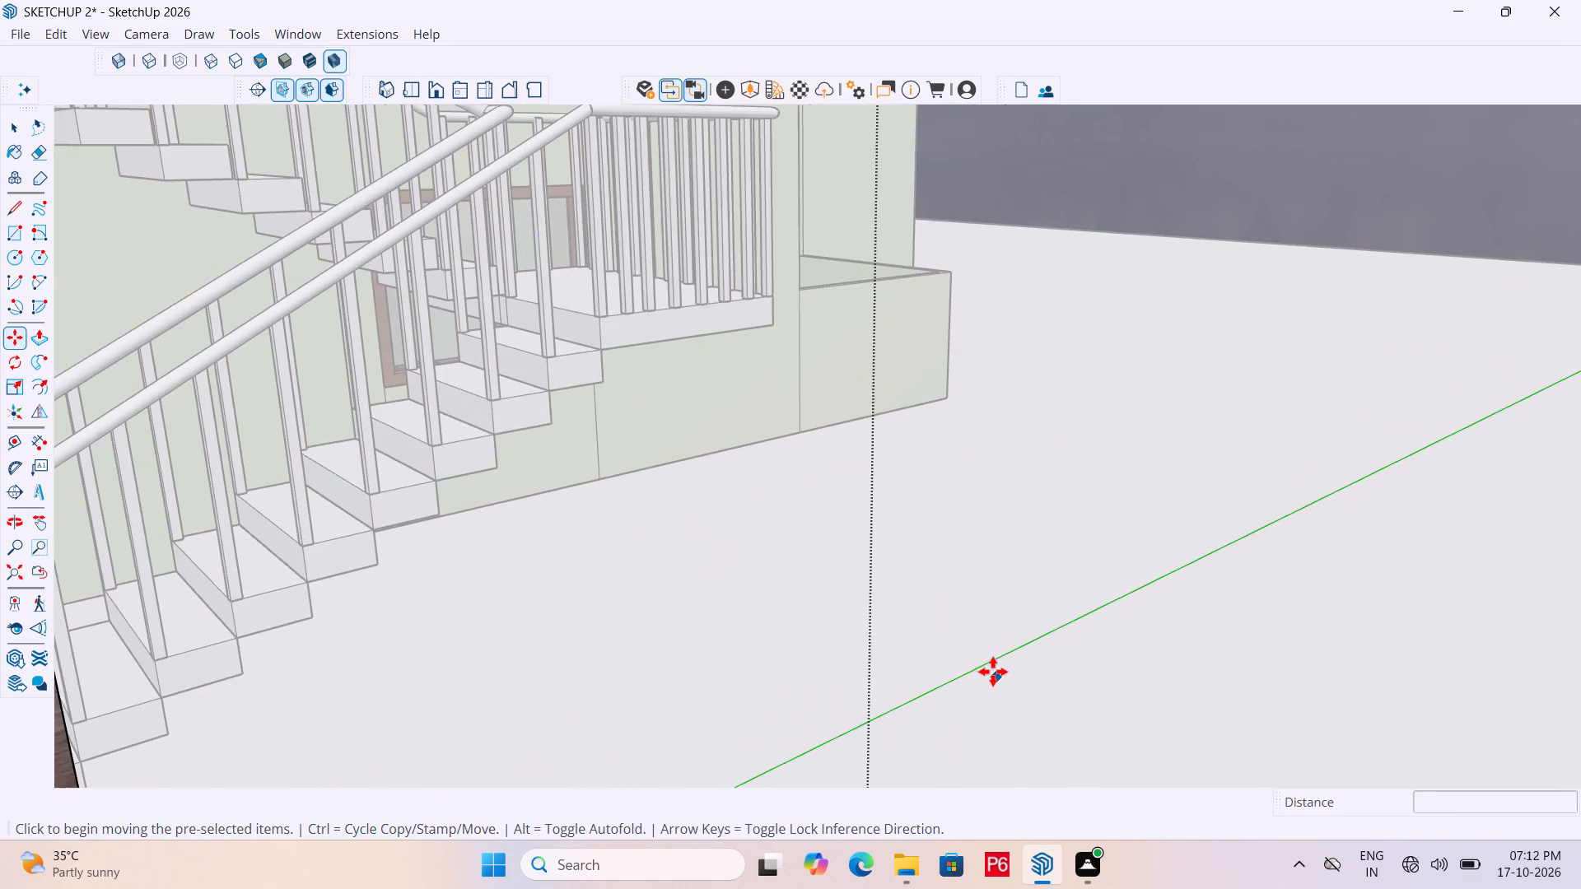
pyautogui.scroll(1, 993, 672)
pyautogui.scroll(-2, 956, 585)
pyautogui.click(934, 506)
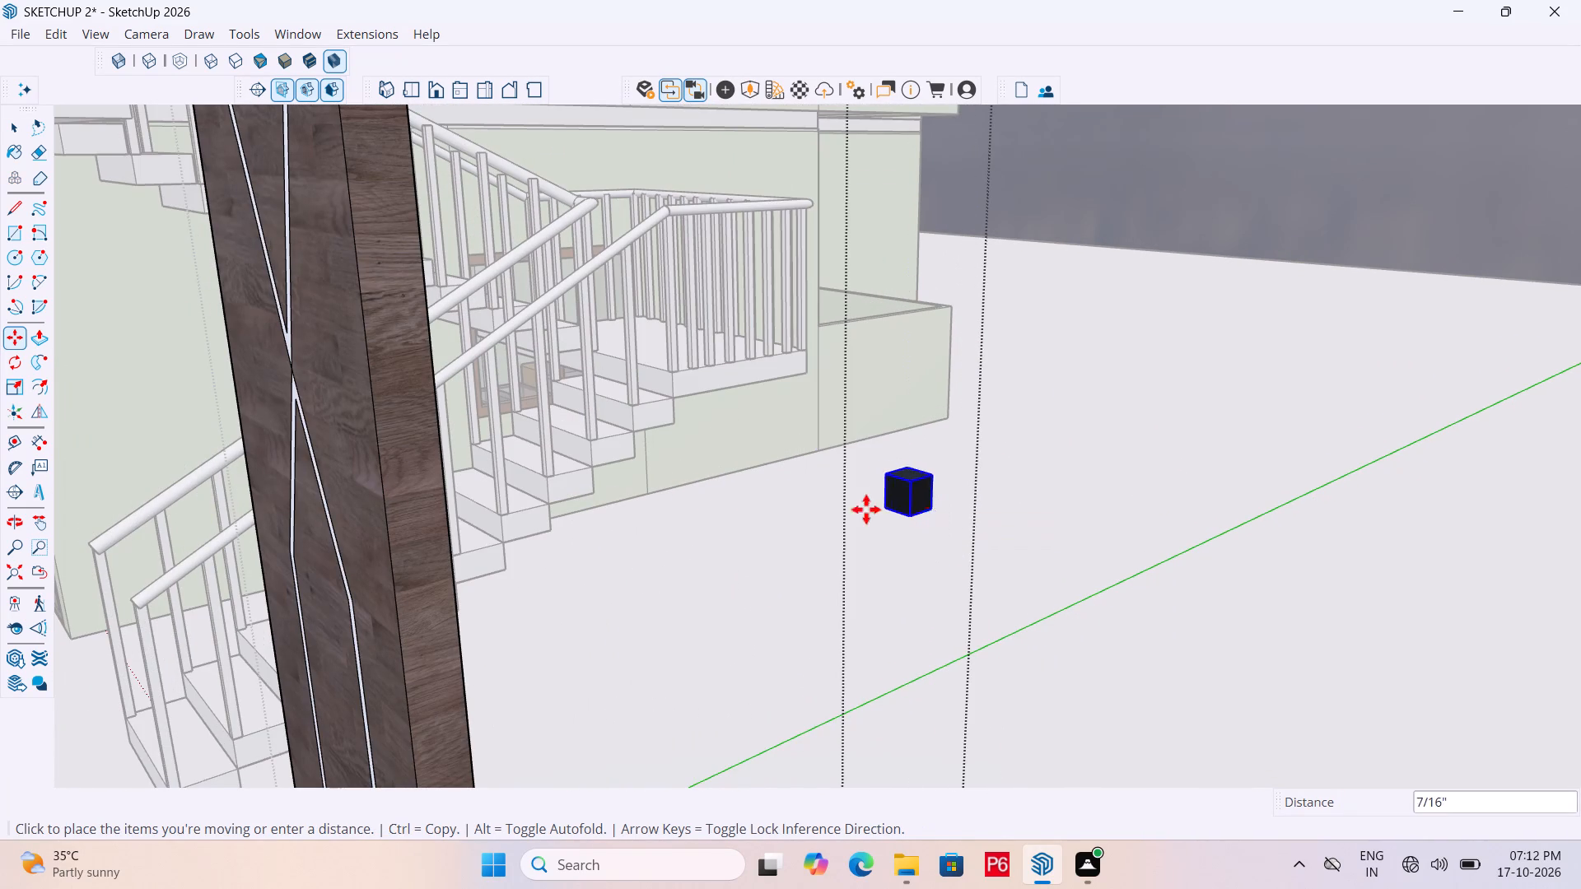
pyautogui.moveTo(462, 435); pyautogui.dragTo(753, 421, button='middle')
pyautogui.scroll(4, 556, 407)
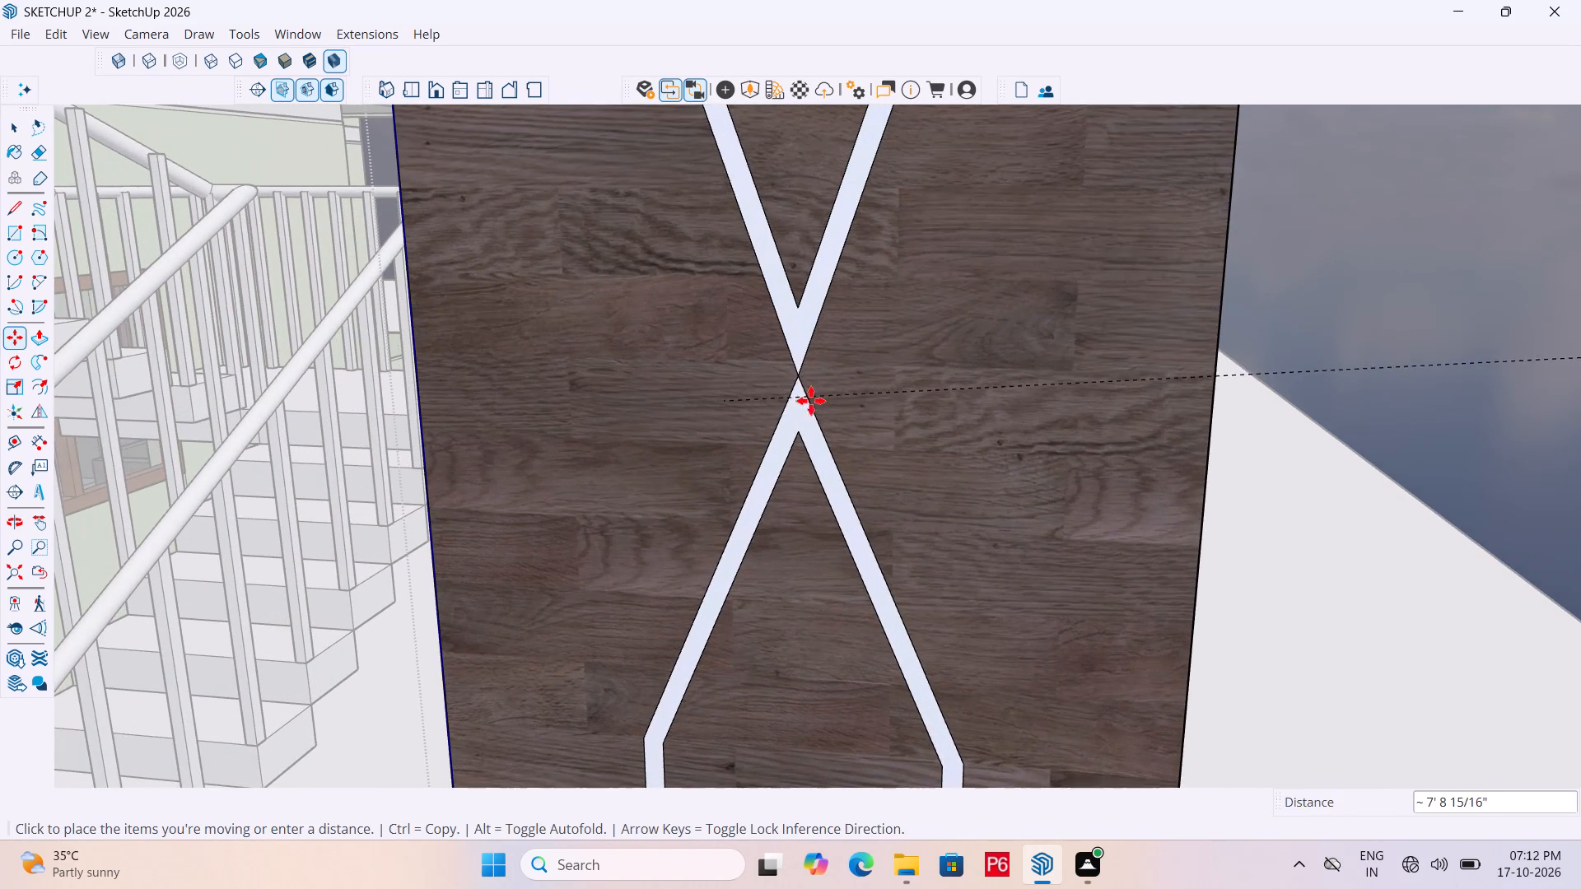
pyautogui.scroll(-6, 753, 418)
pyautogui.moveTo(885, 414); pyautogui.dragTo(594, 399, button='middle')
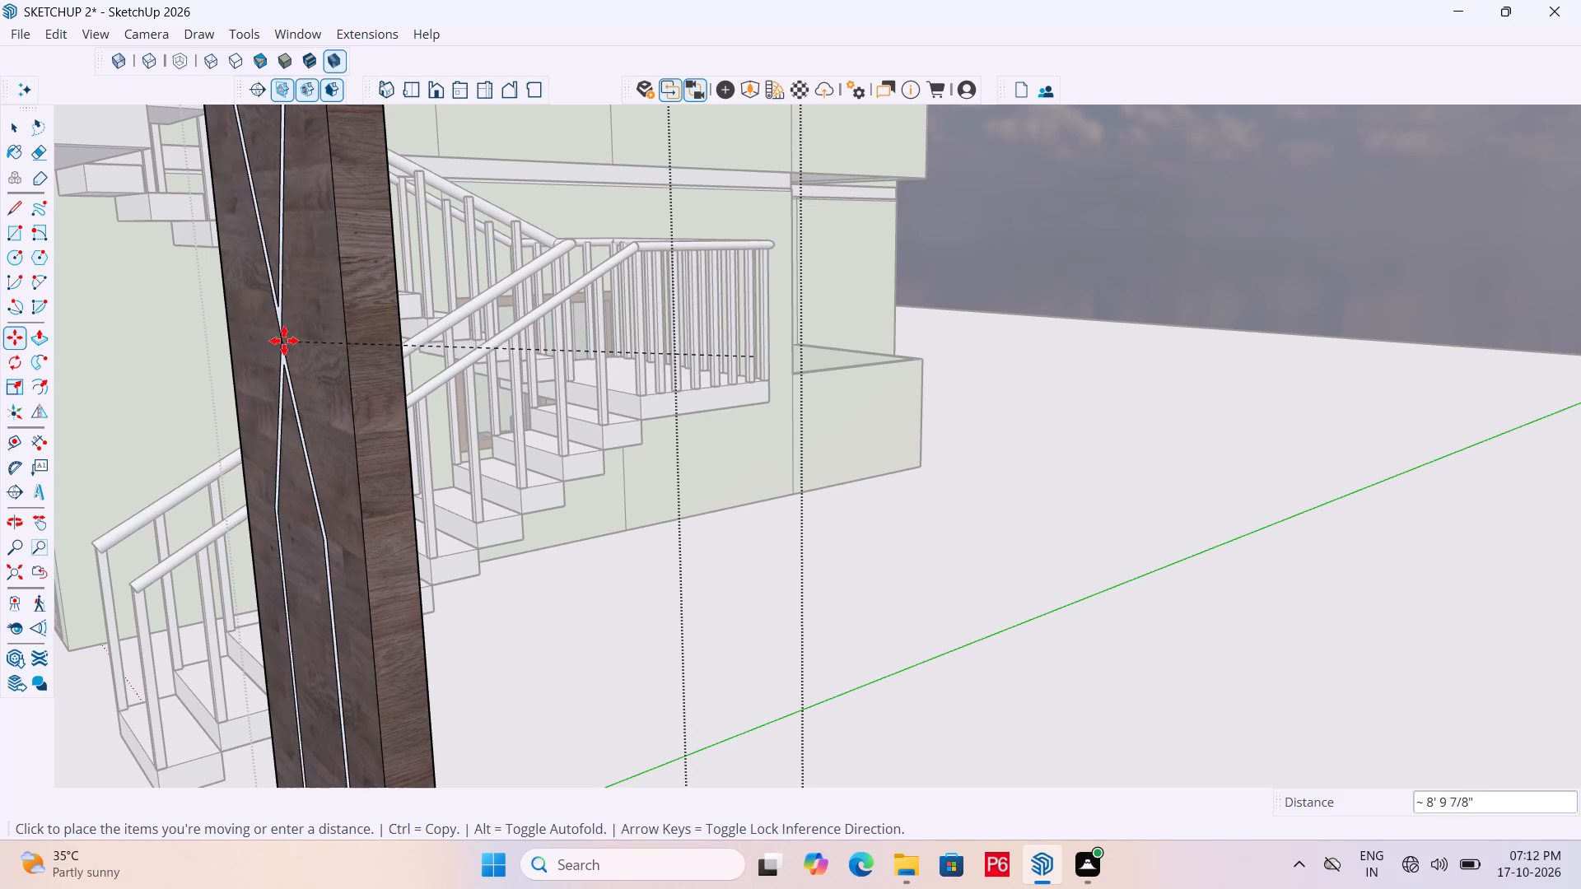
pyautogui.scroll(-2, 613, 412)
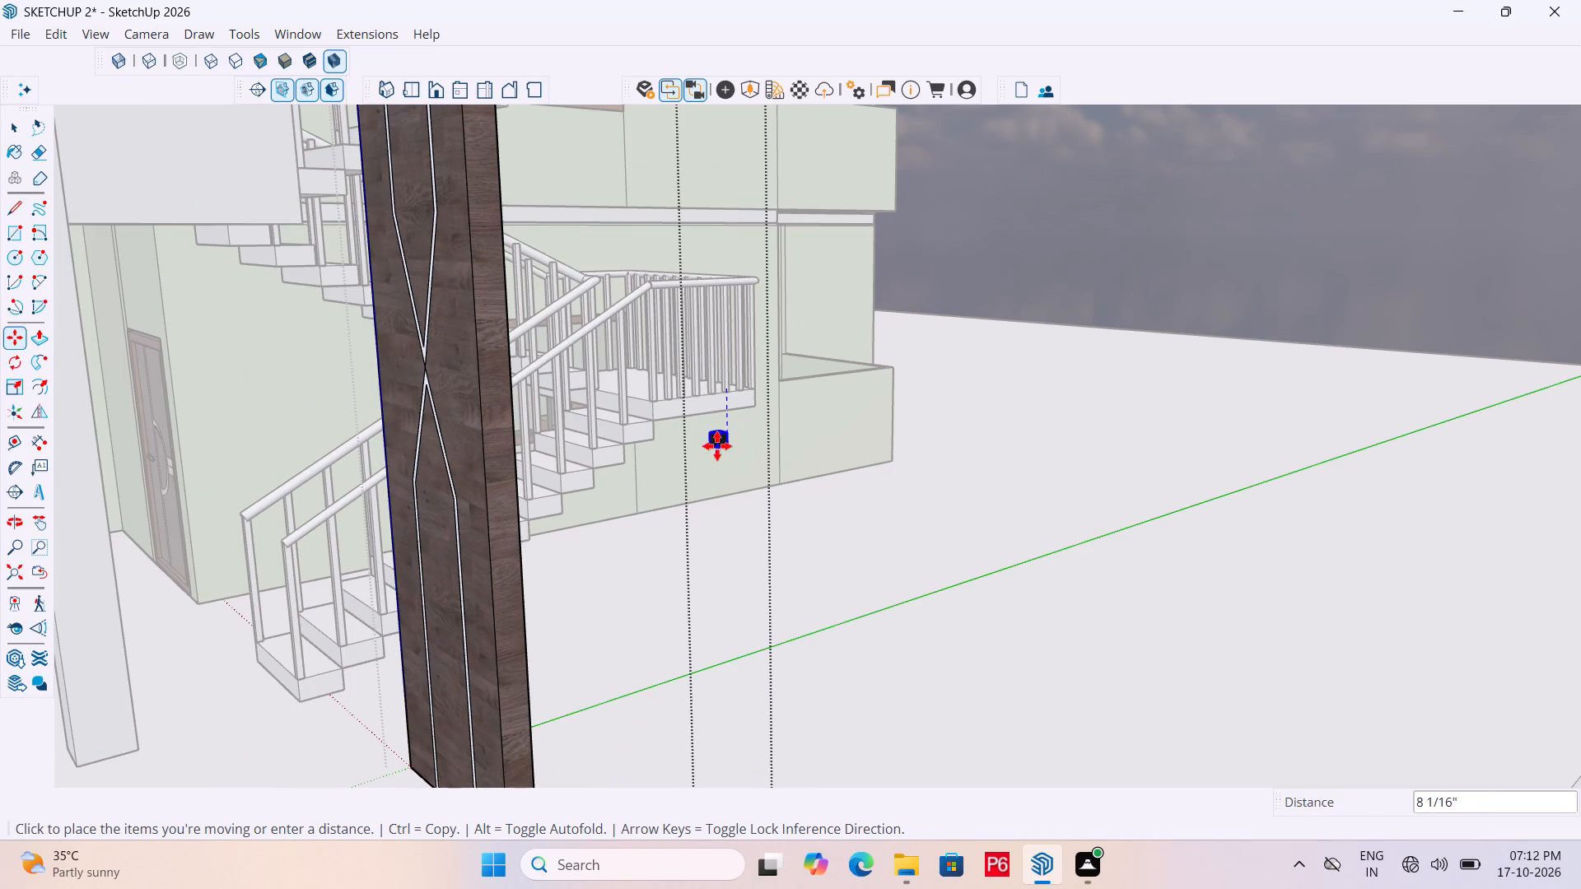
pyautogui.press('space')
# Move both dark boxes together about 4' 6" toward the wood panel, leaving them just beside its side edge.
pyautogui.scroll(11, 721, 391)
pyautogui.scroll(-6, 735, 433)
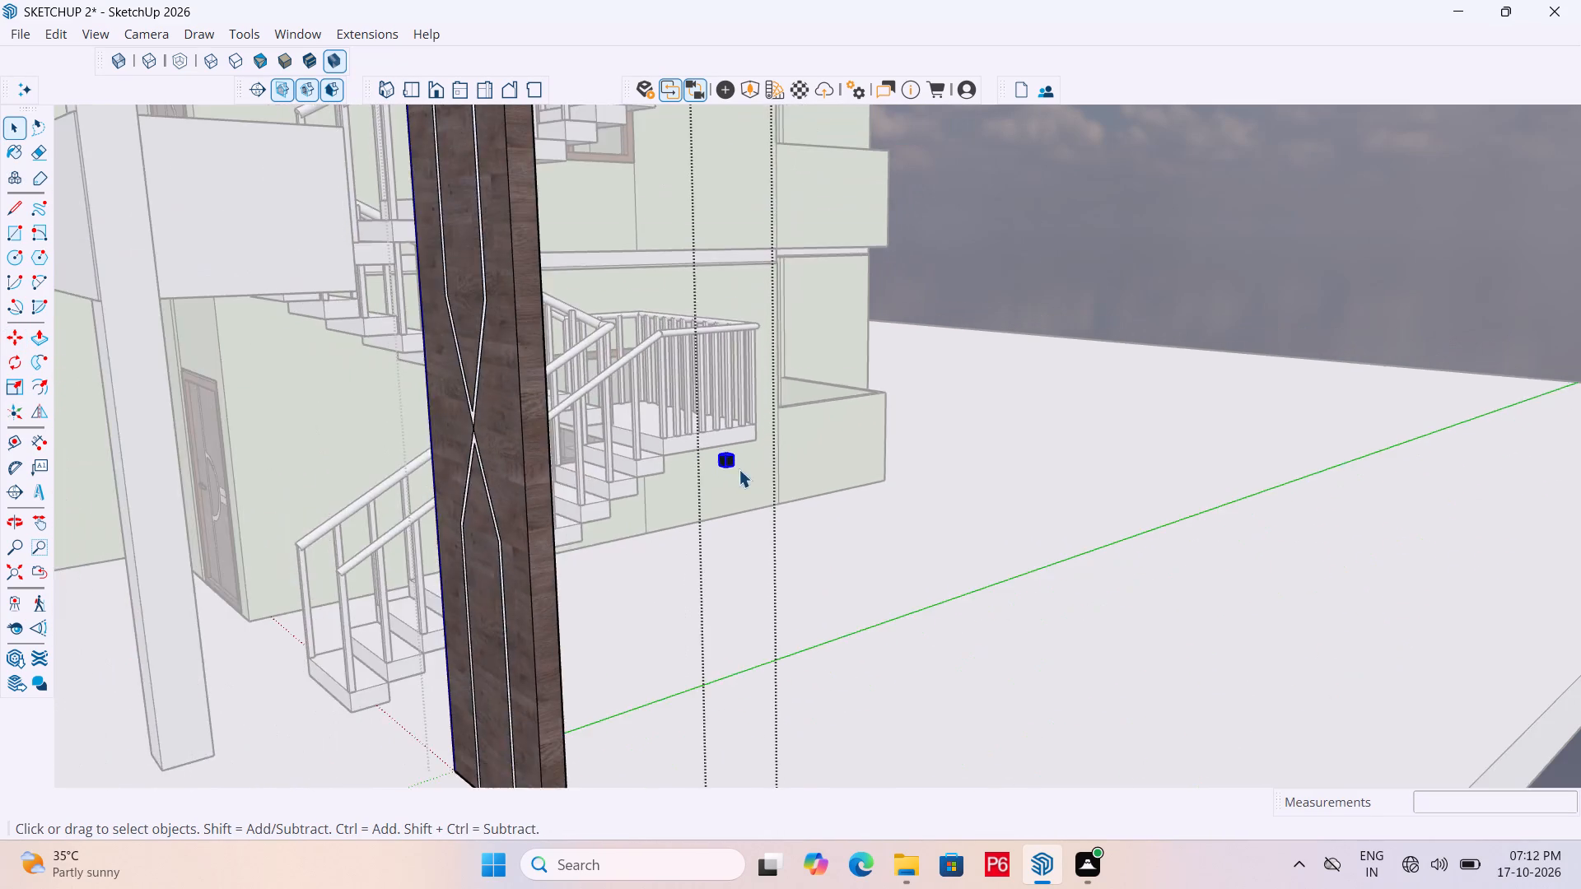
pyautogui.scroll(-5, 739, 469)
pyautogui.scroll(1, 757, 451)
pyautogui.moveTo(757, 451); pyautogui.dragTo(730, 431, button='middle')
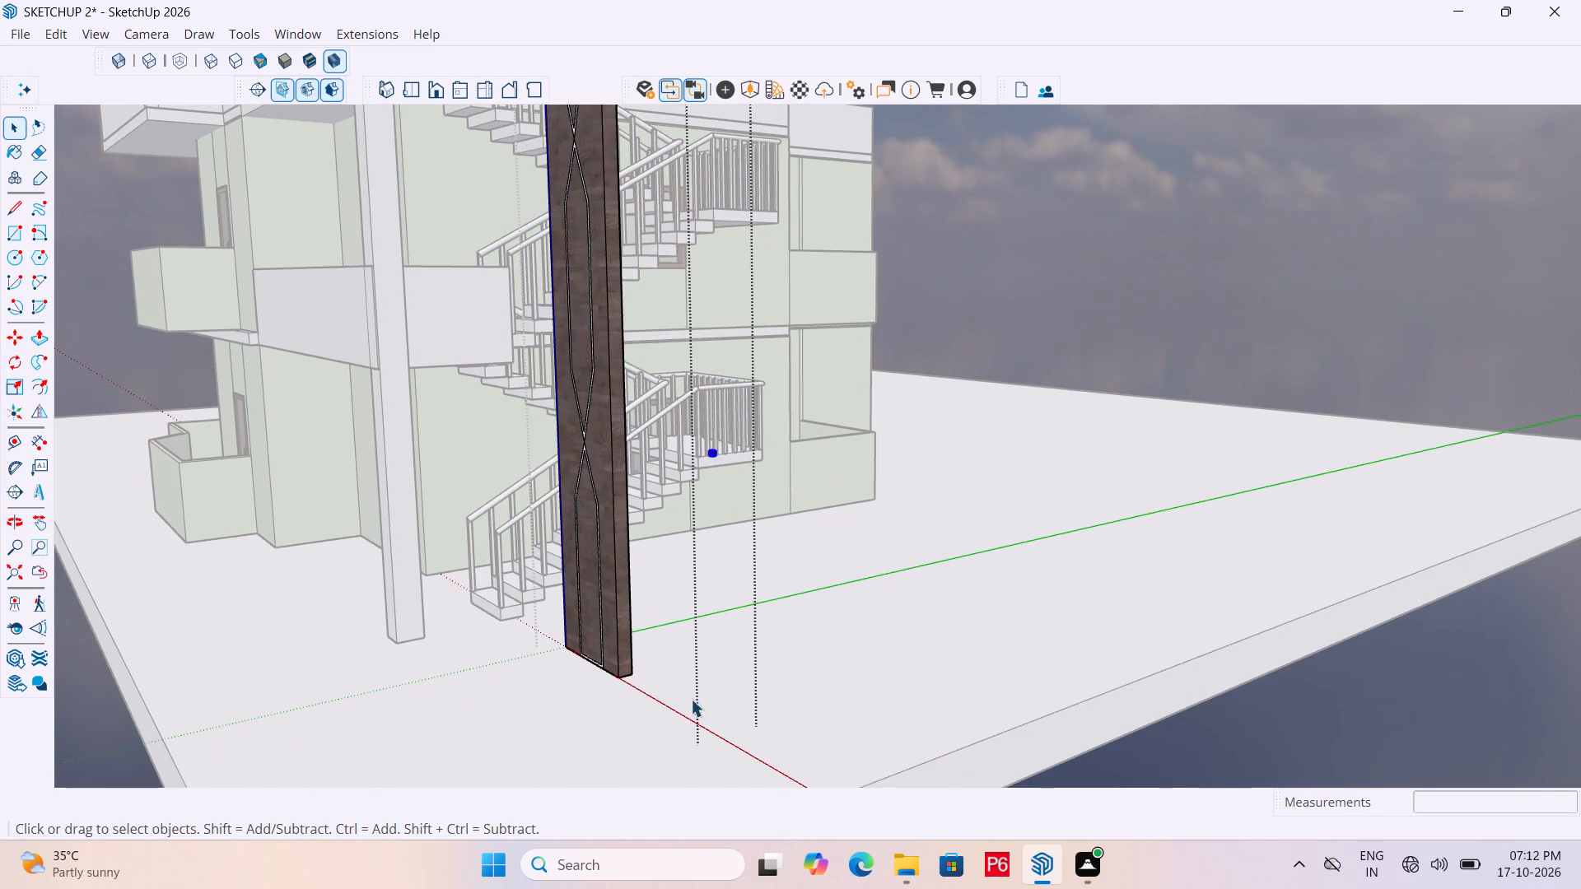
pyautogui.scroll(11, 721, 449)
pyautogui.scroll(-4, 734, 492)
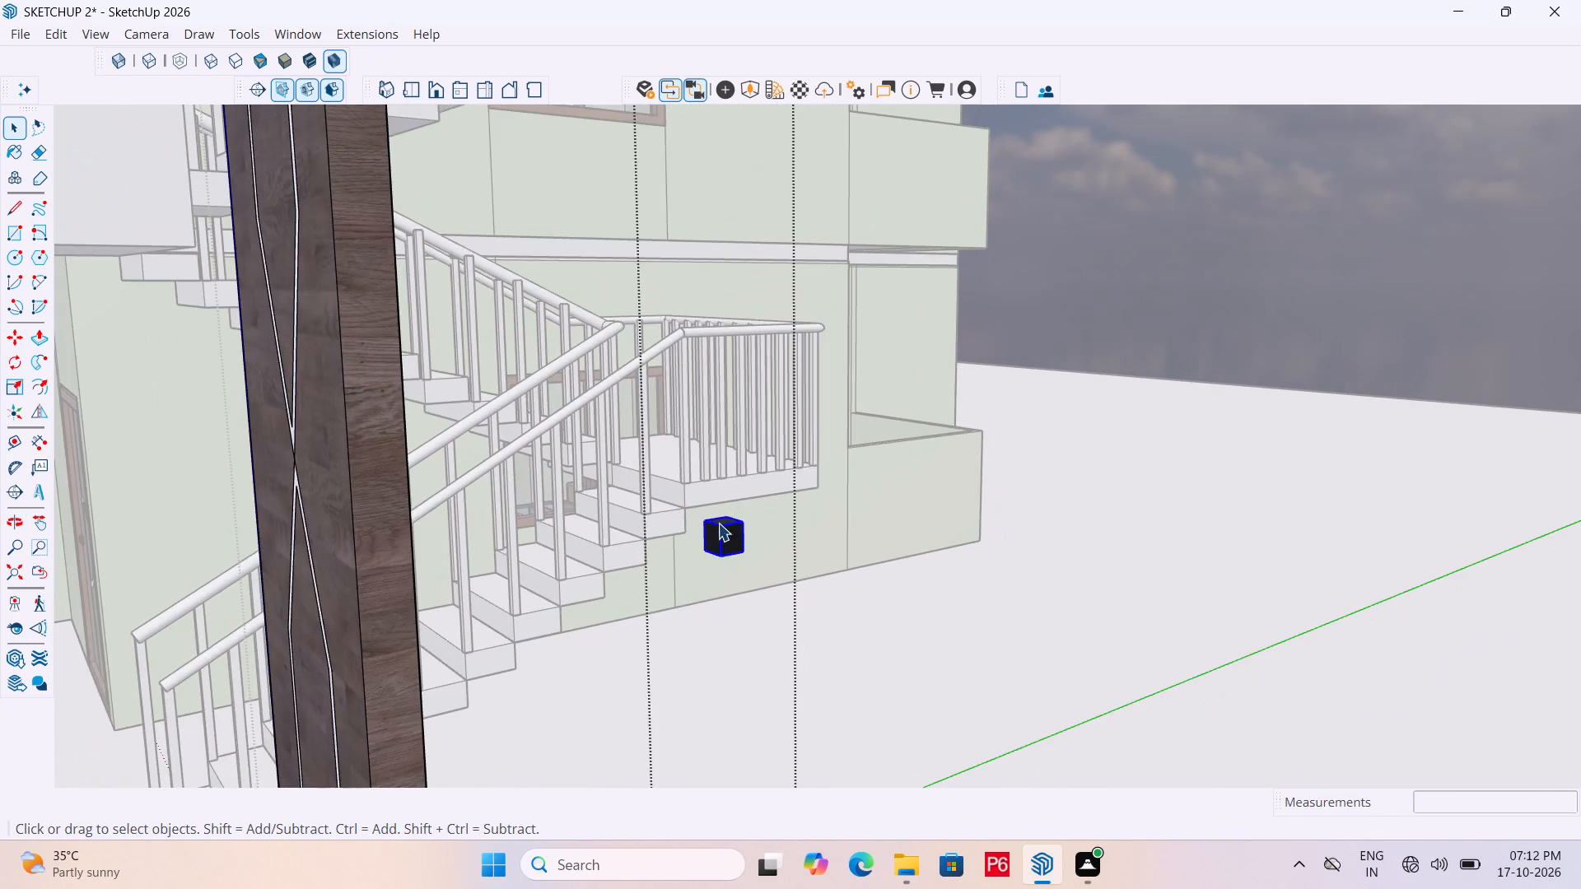
pyautogui.scroll(5, 716, 542)
pyautogui.press('m')
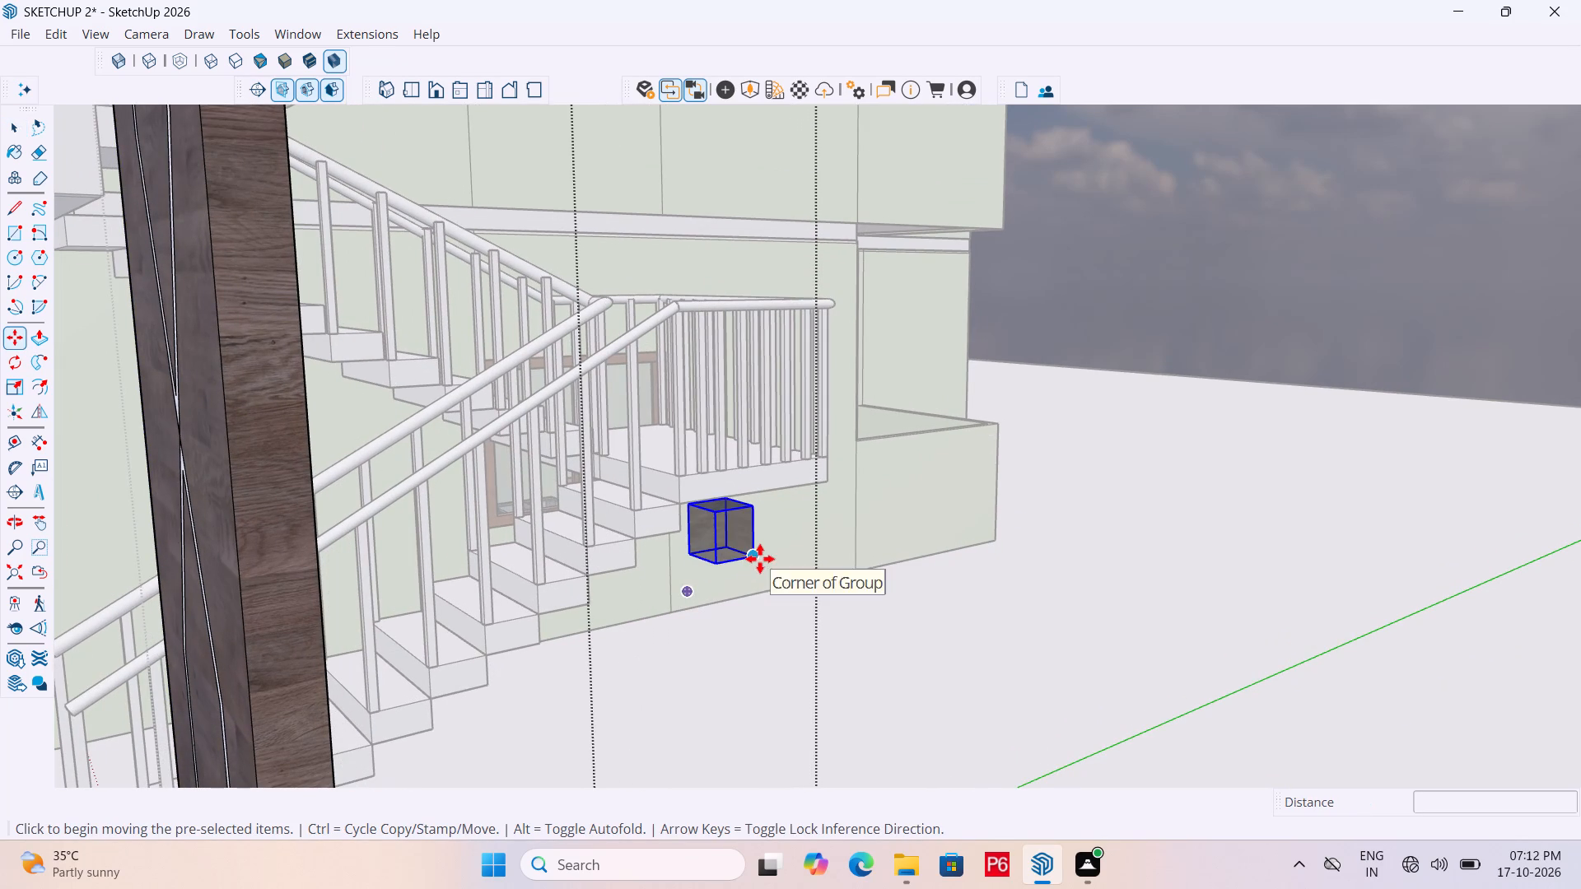
pyautogui.click(760, 559)
pyautogui.scroll(-6, 651, 518)
pyautogui.scroll(-5, 878, 593)
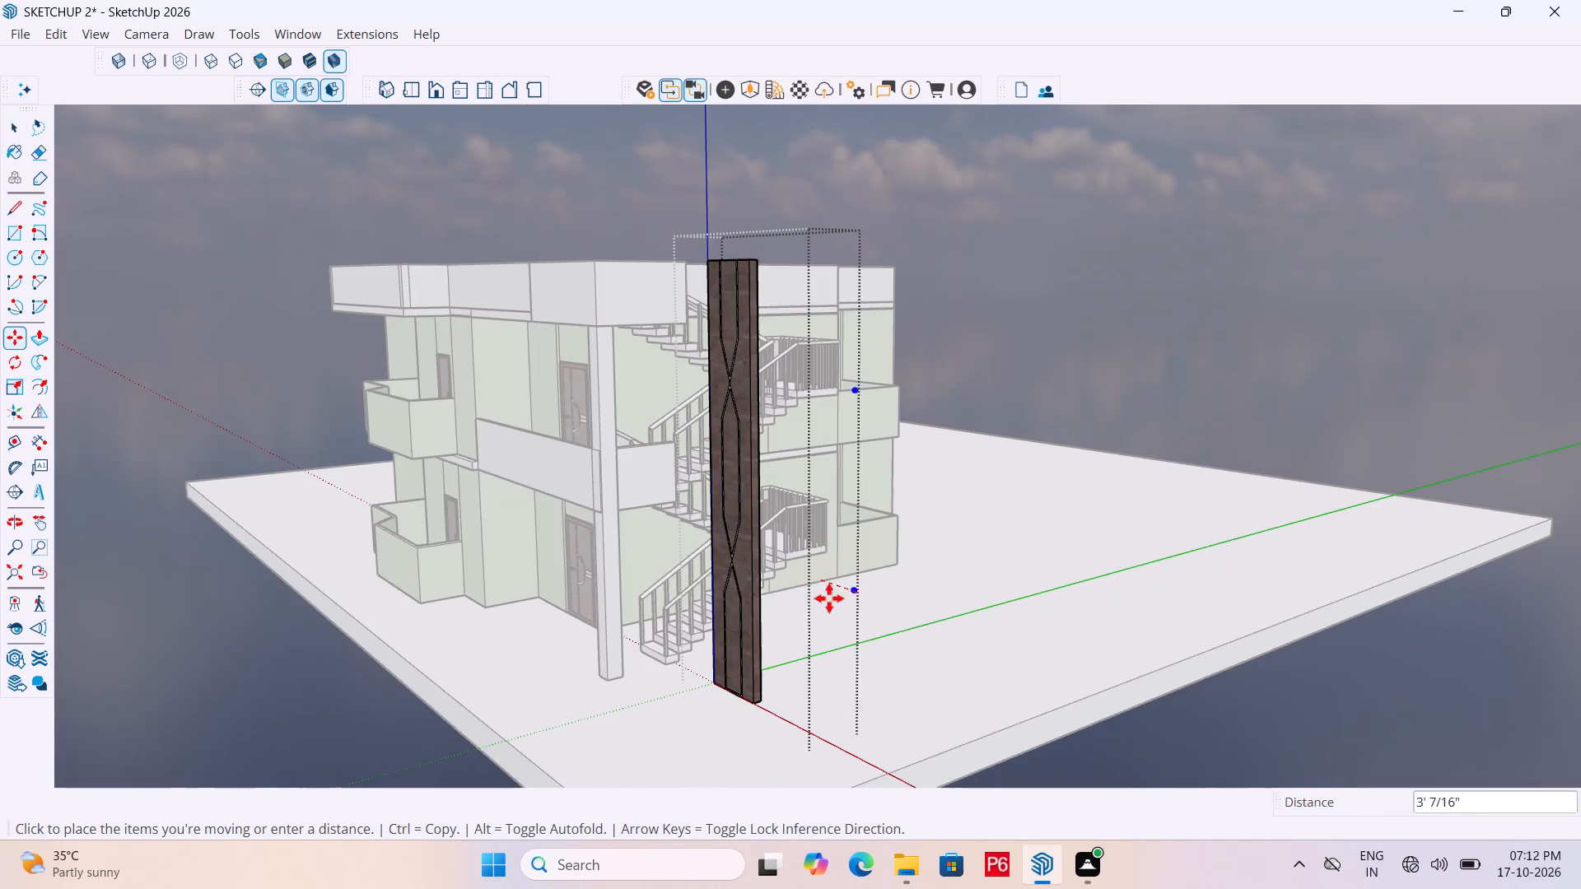
pyautogui.scroll(14, 712, 566)
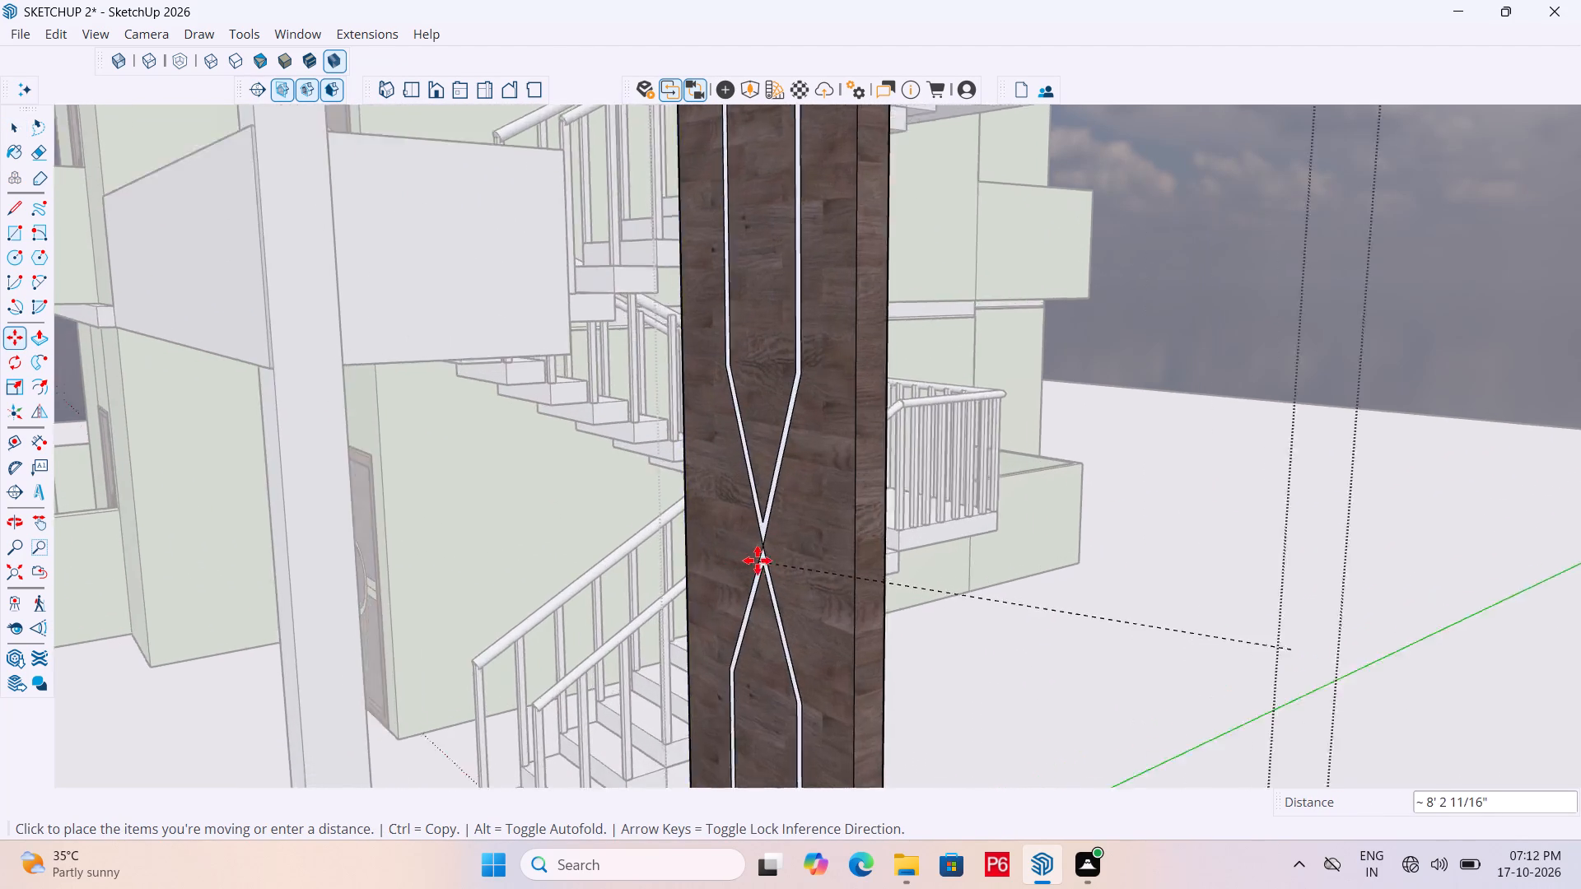
pyautogui.scroll(9, 758, 561)
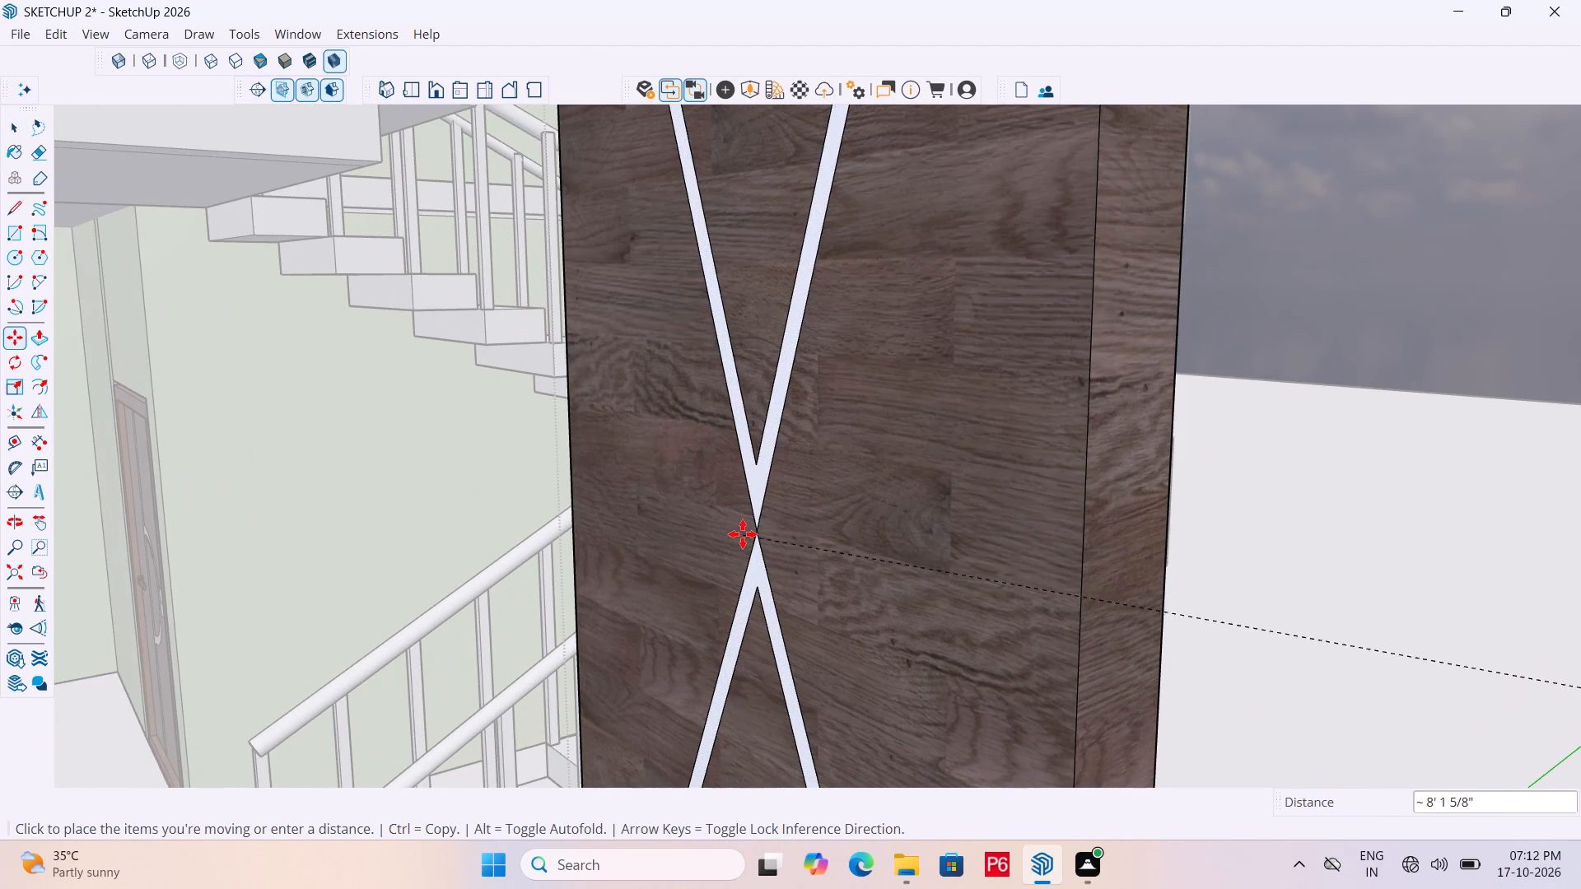
pyautogui.scroll(-2, 689, 558)
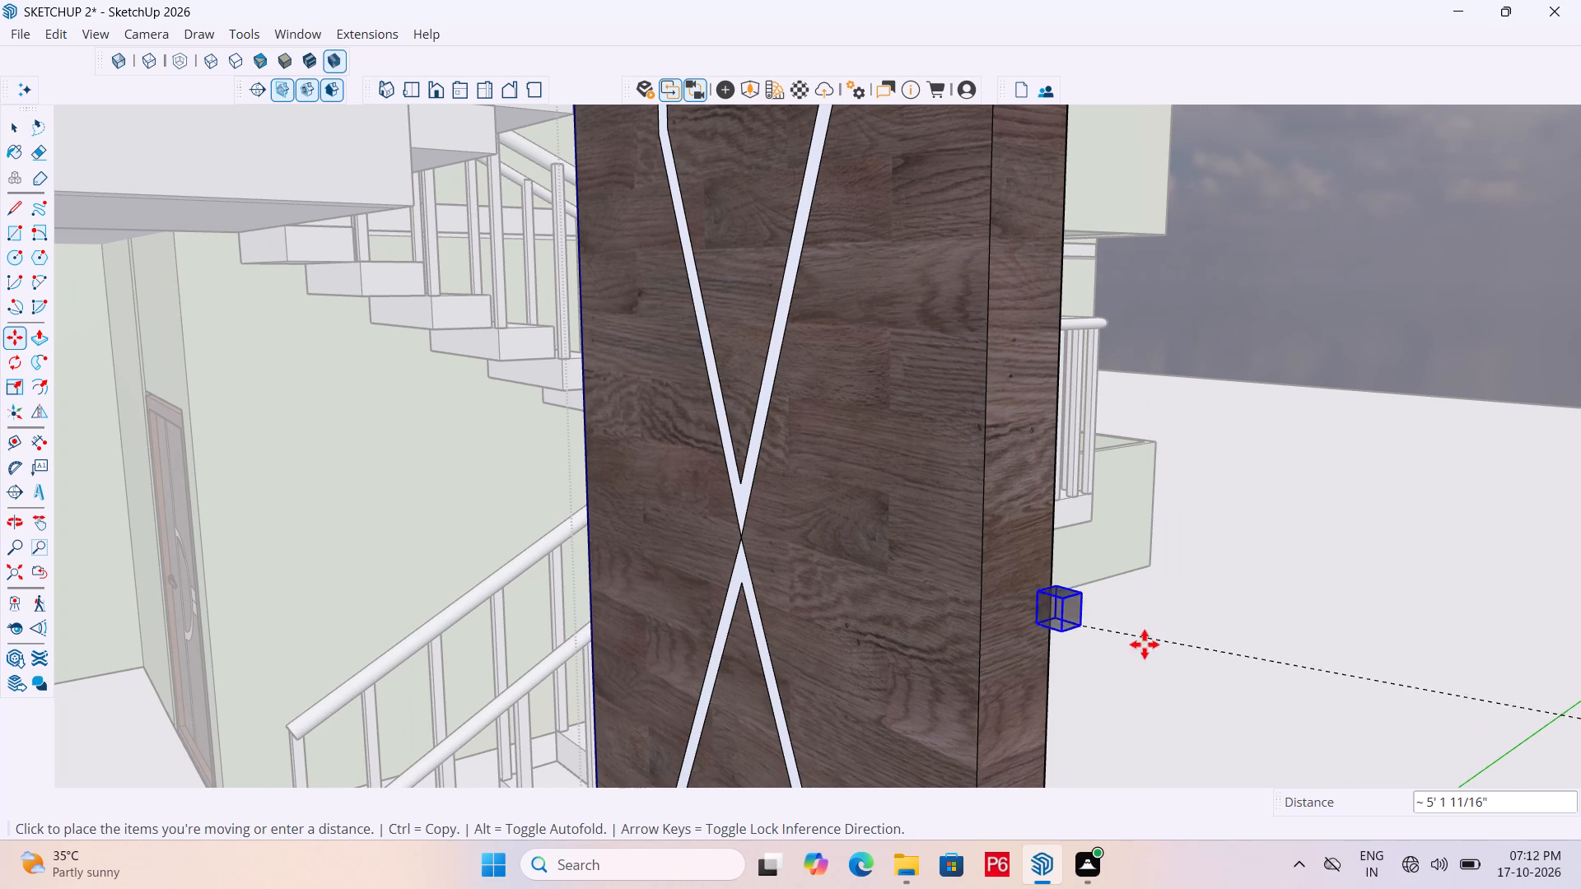
pyautogui.click(1195, 663)
pyautogui.press('Escape')
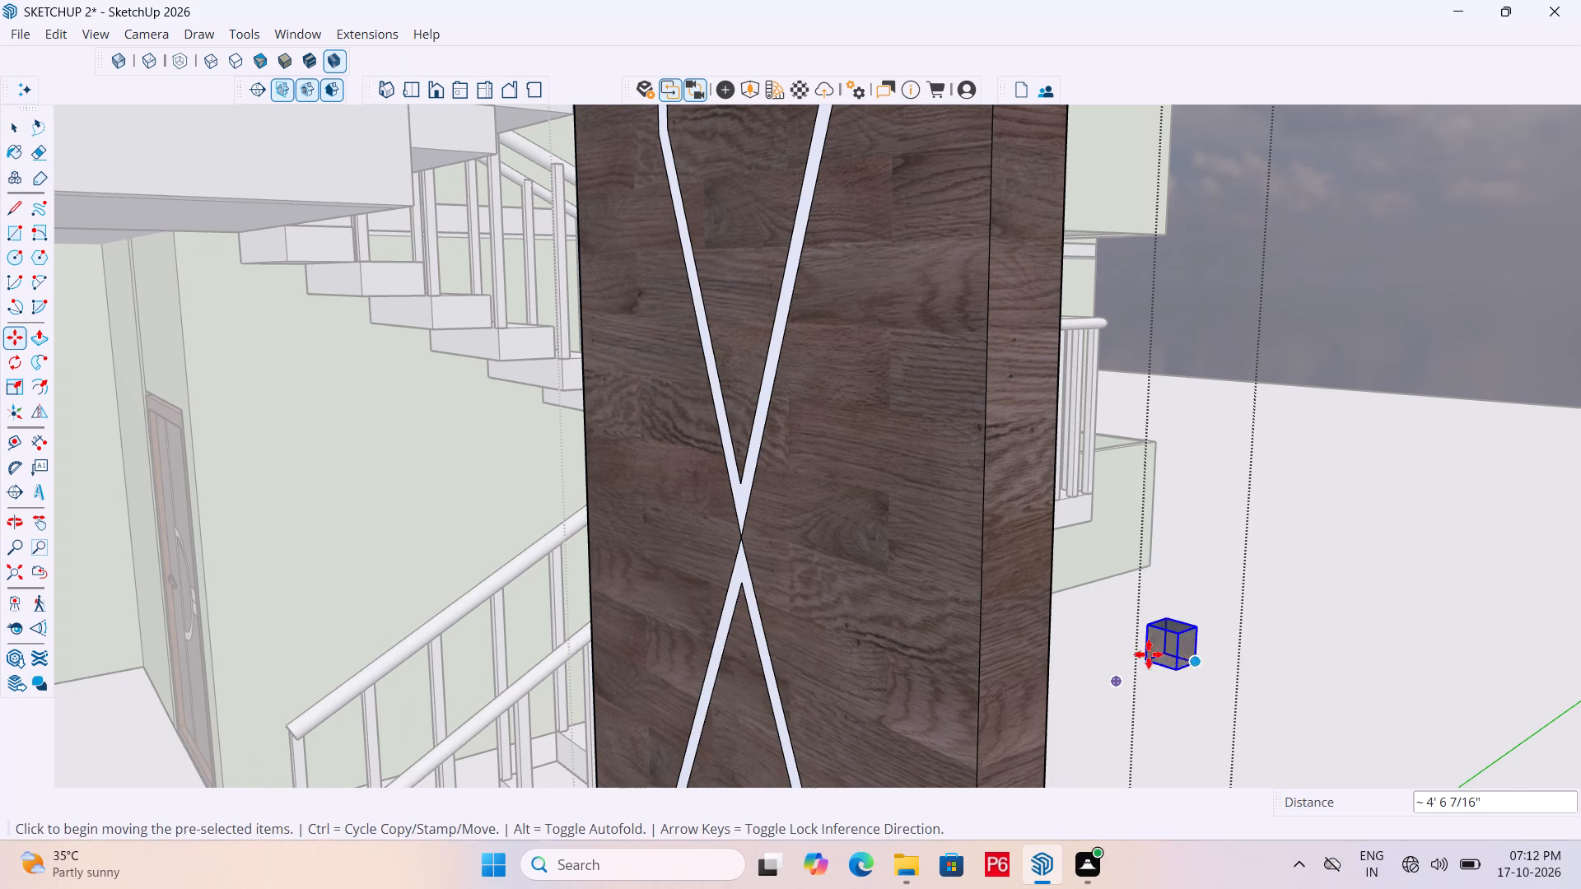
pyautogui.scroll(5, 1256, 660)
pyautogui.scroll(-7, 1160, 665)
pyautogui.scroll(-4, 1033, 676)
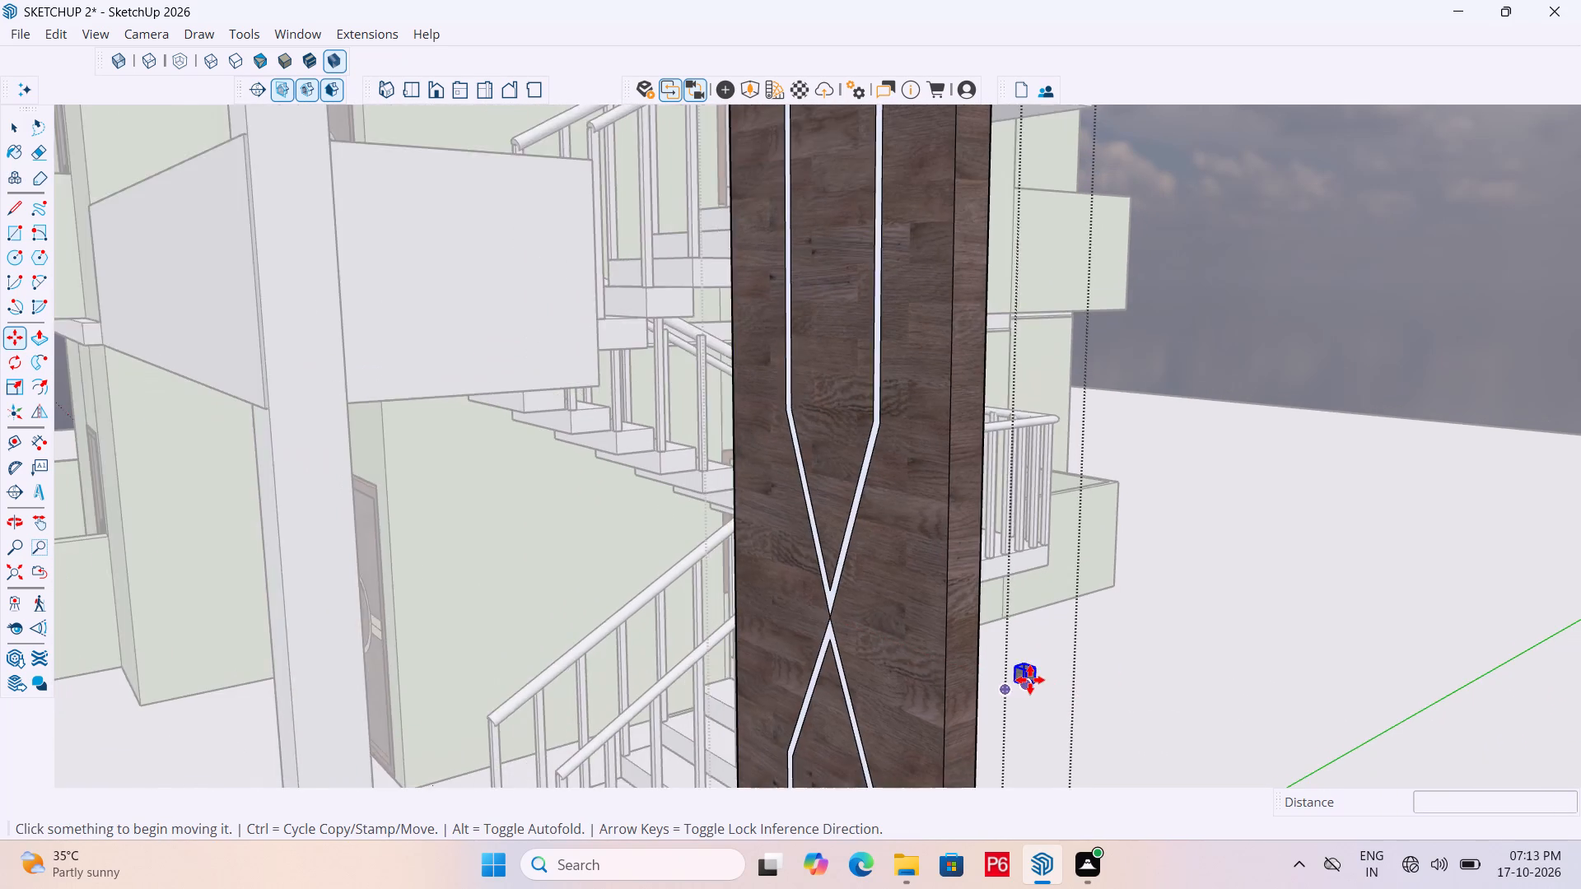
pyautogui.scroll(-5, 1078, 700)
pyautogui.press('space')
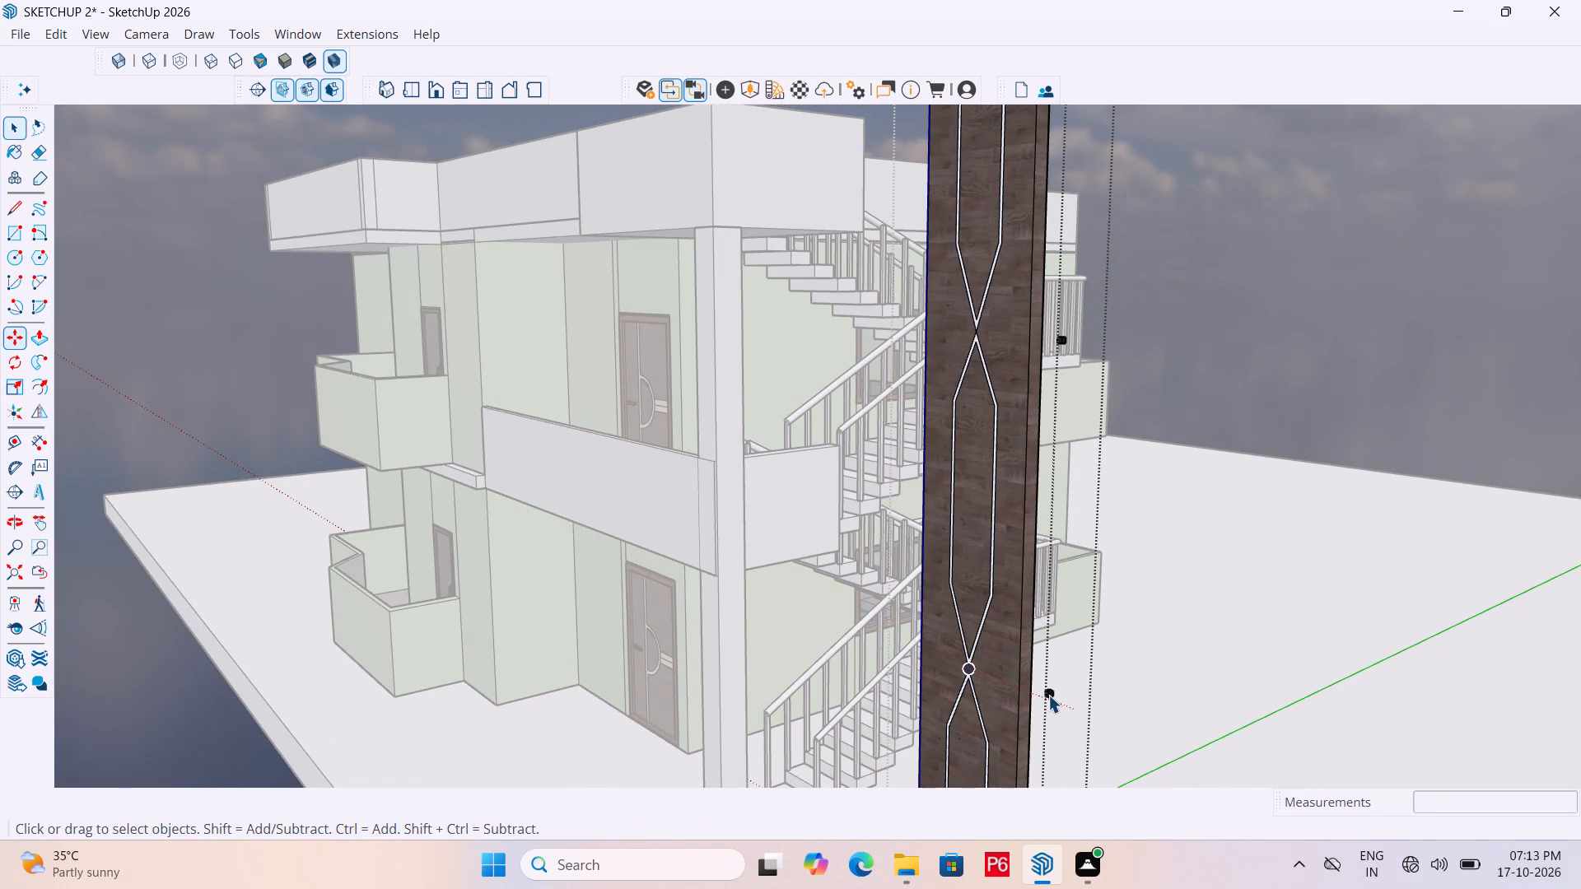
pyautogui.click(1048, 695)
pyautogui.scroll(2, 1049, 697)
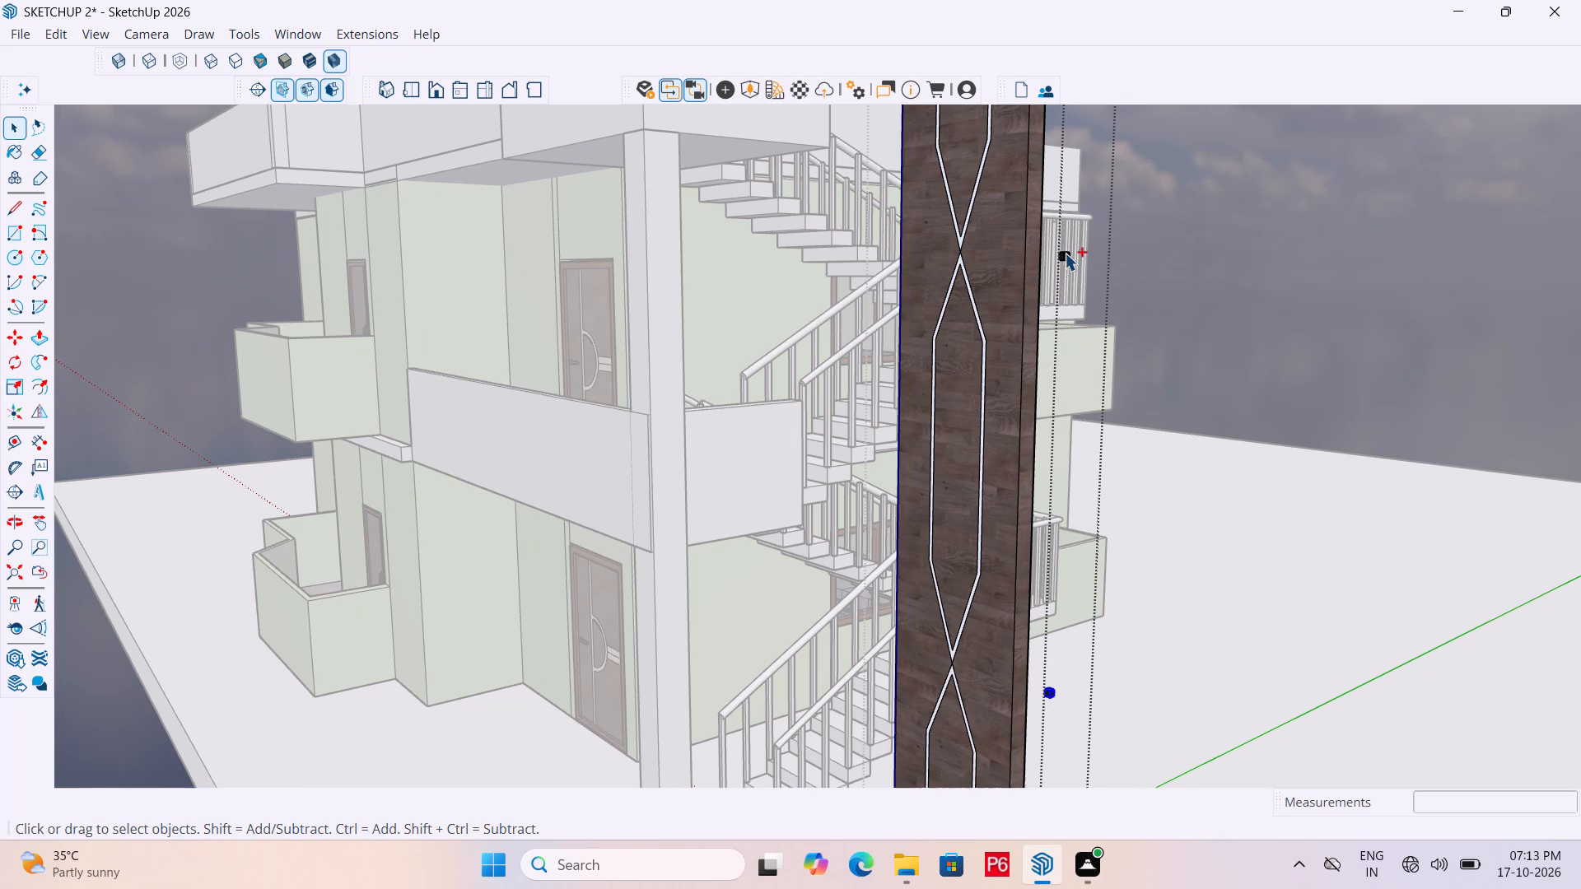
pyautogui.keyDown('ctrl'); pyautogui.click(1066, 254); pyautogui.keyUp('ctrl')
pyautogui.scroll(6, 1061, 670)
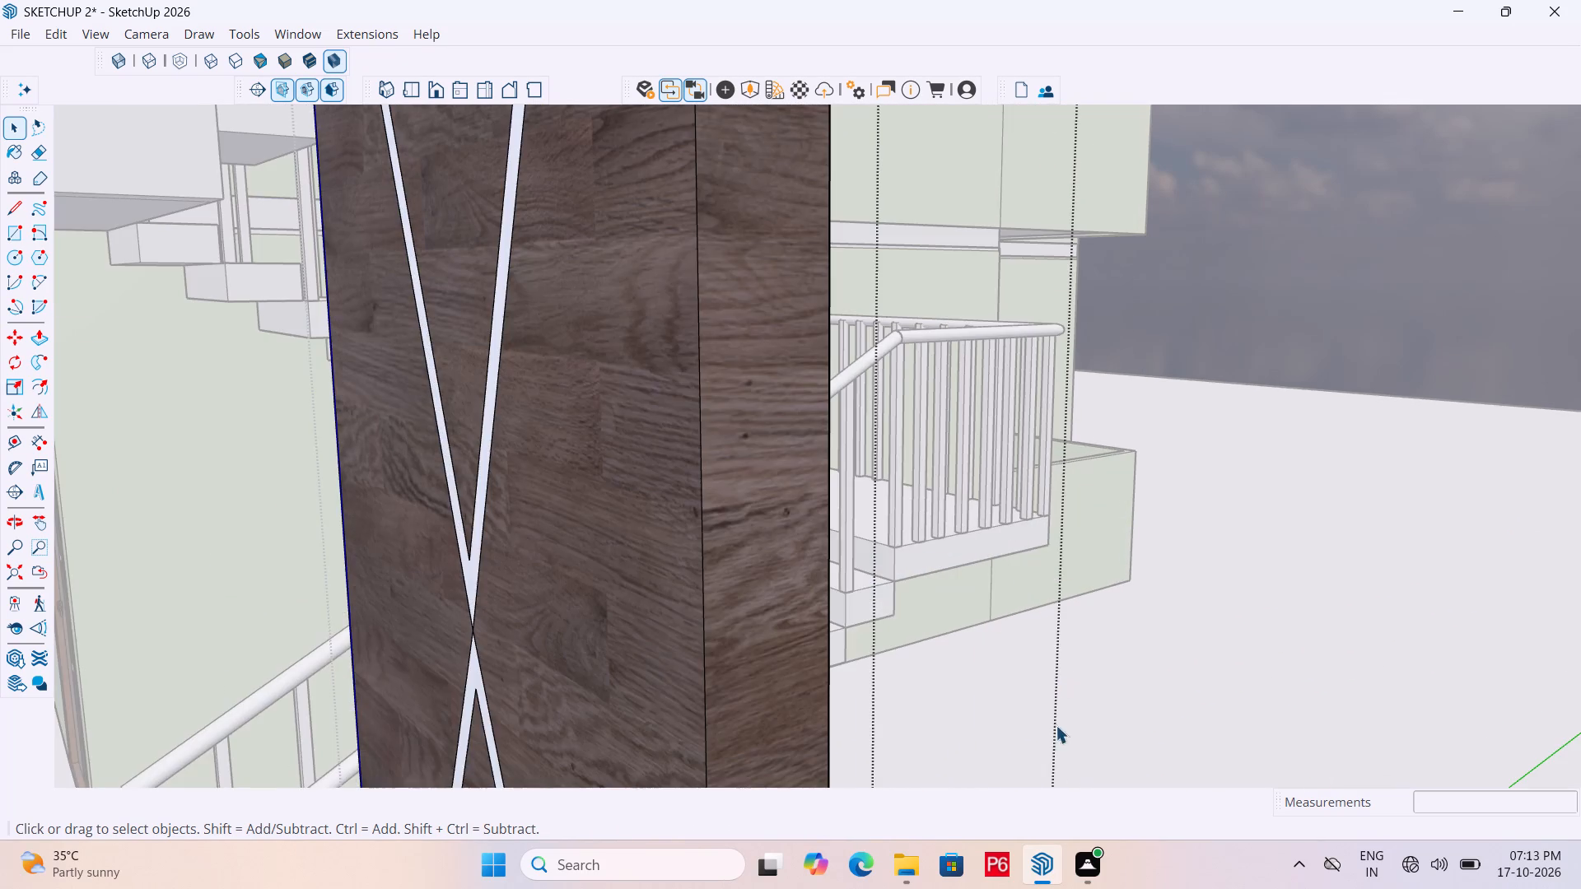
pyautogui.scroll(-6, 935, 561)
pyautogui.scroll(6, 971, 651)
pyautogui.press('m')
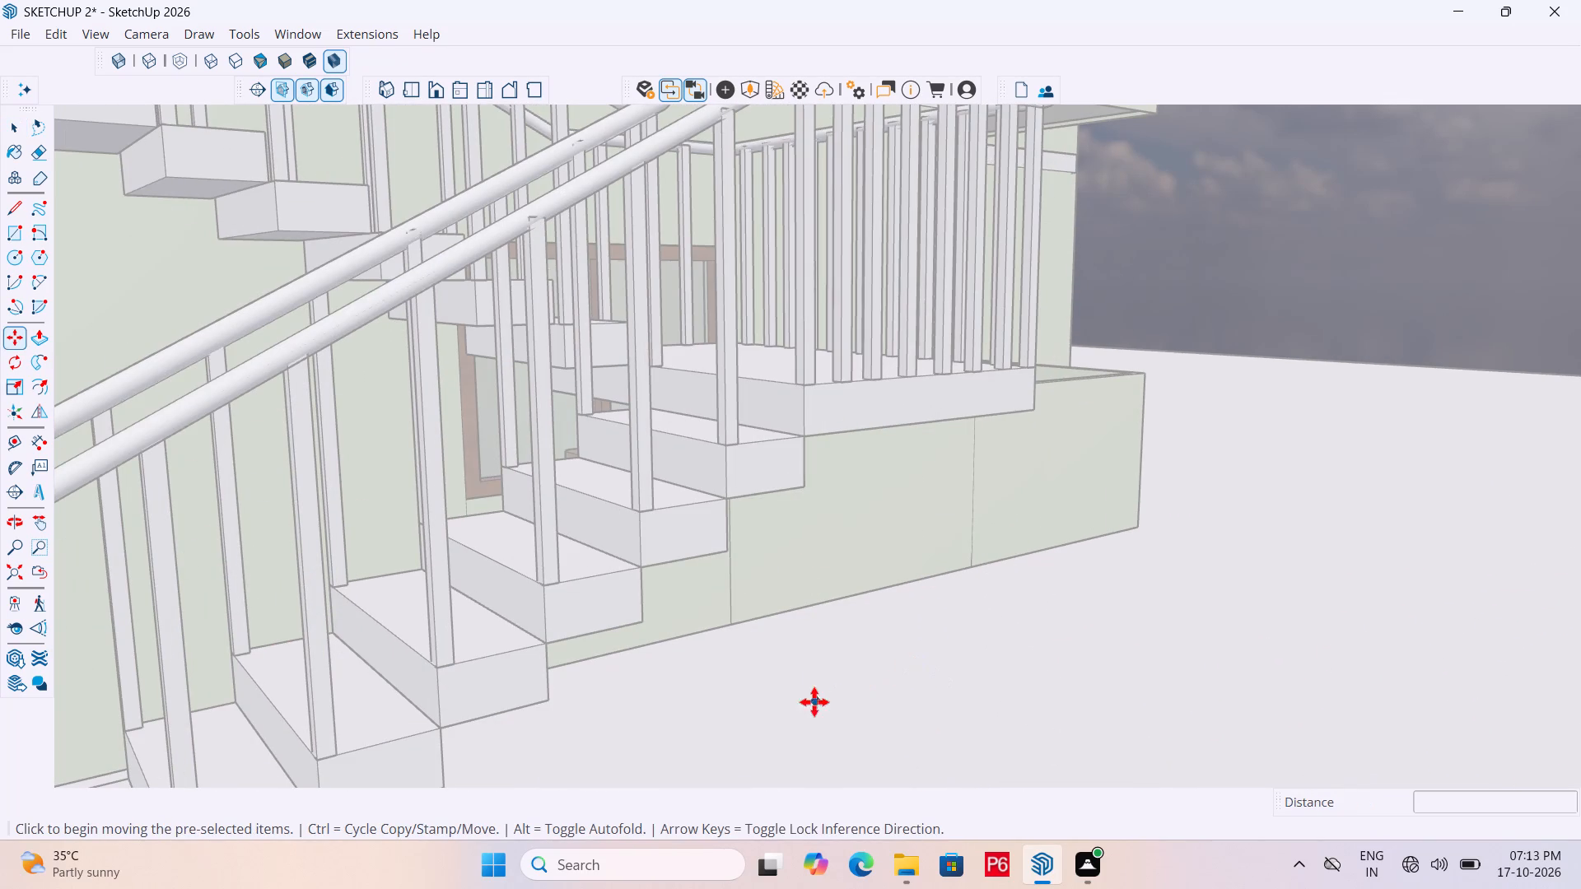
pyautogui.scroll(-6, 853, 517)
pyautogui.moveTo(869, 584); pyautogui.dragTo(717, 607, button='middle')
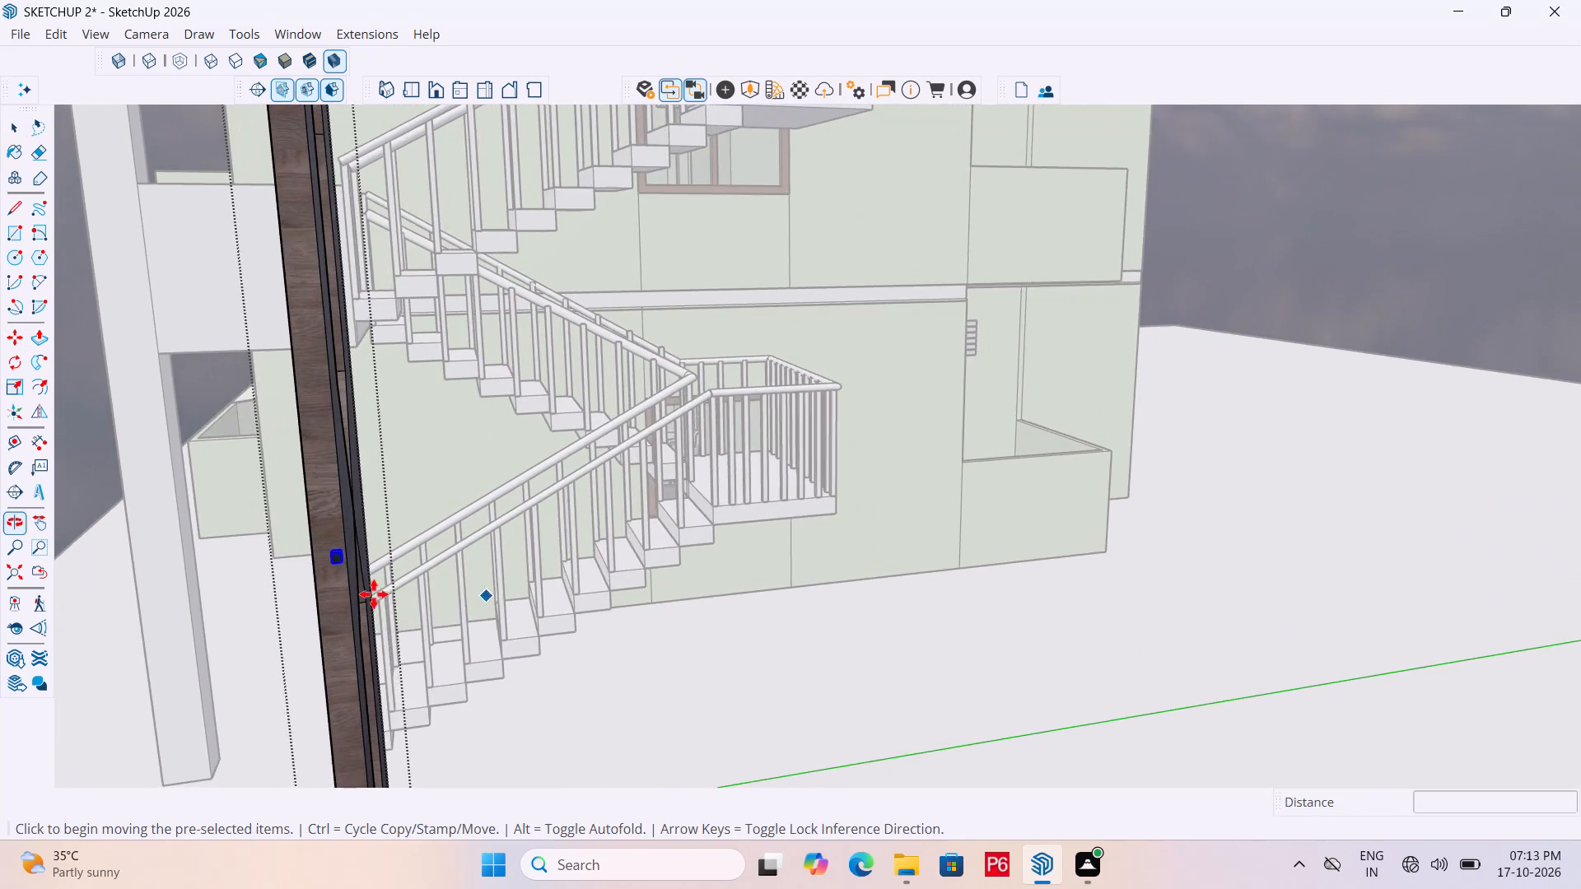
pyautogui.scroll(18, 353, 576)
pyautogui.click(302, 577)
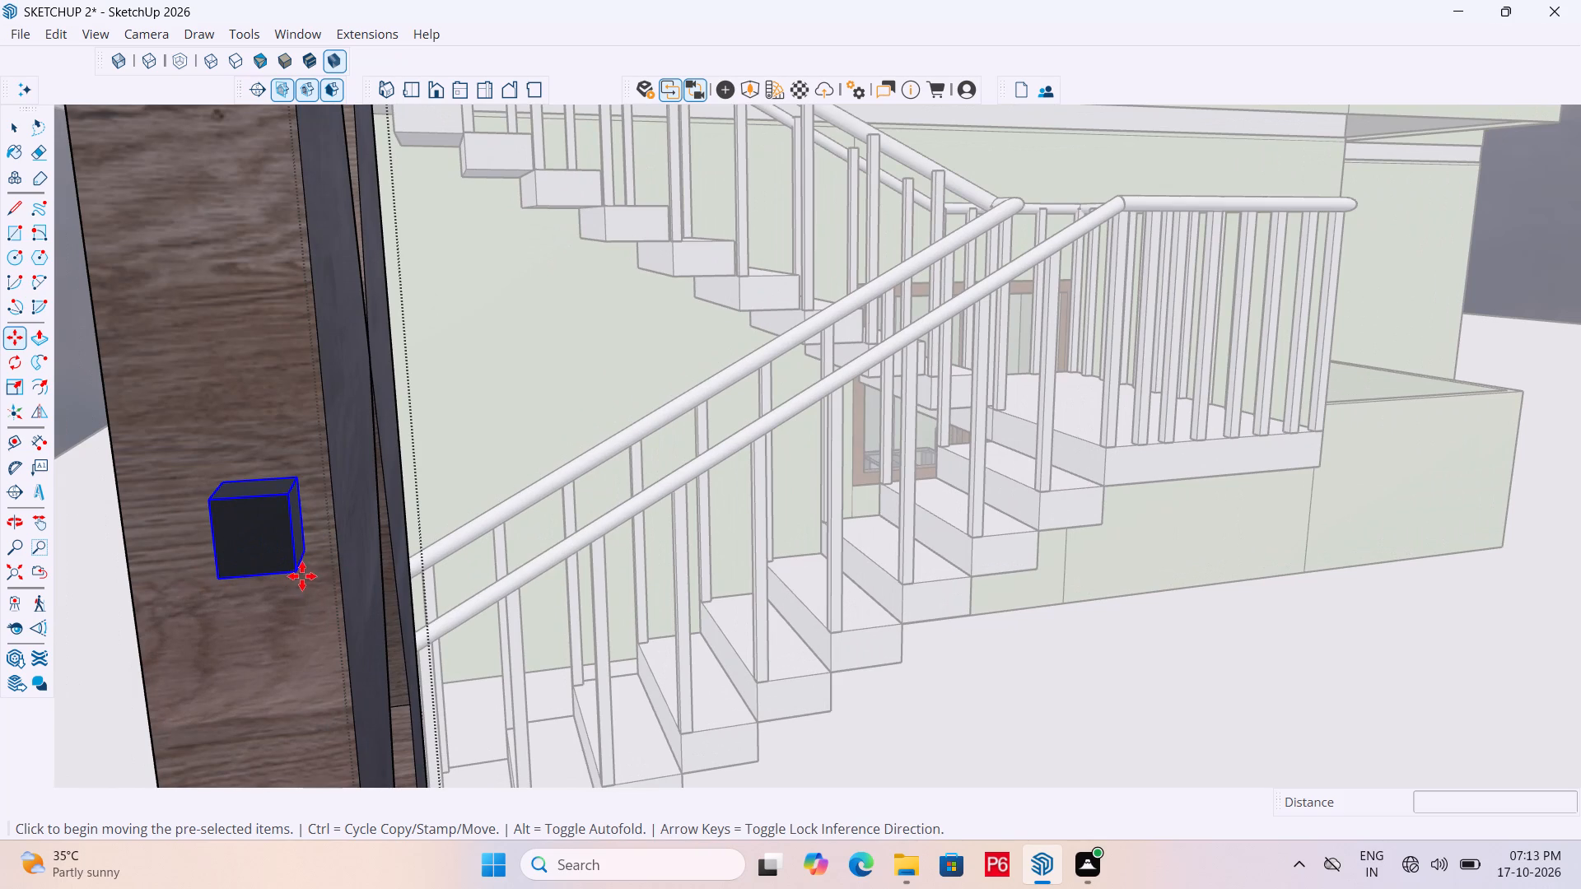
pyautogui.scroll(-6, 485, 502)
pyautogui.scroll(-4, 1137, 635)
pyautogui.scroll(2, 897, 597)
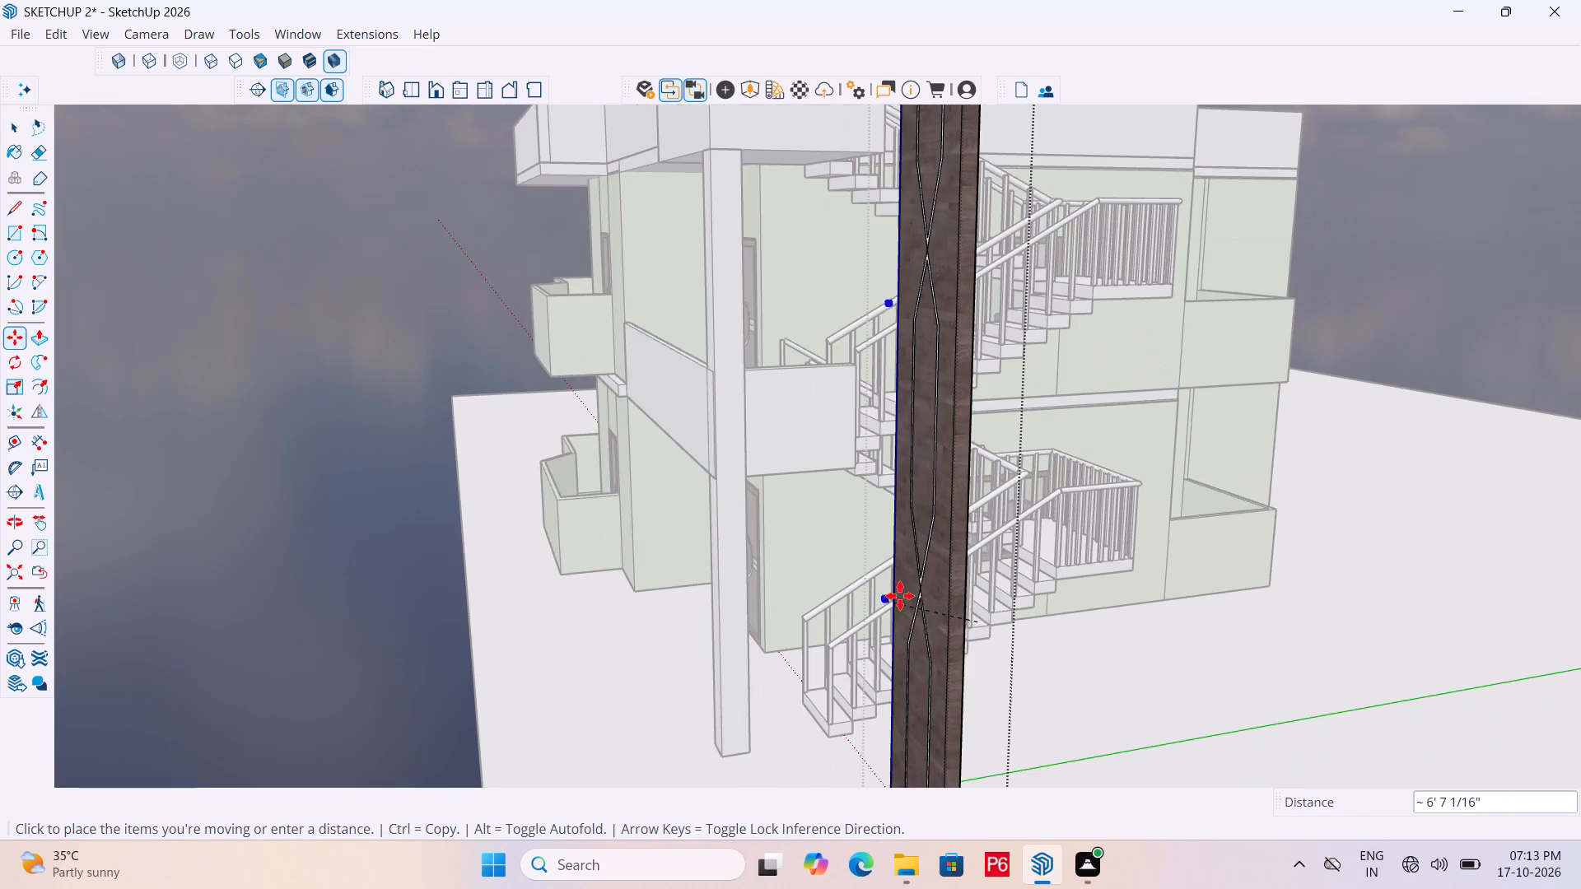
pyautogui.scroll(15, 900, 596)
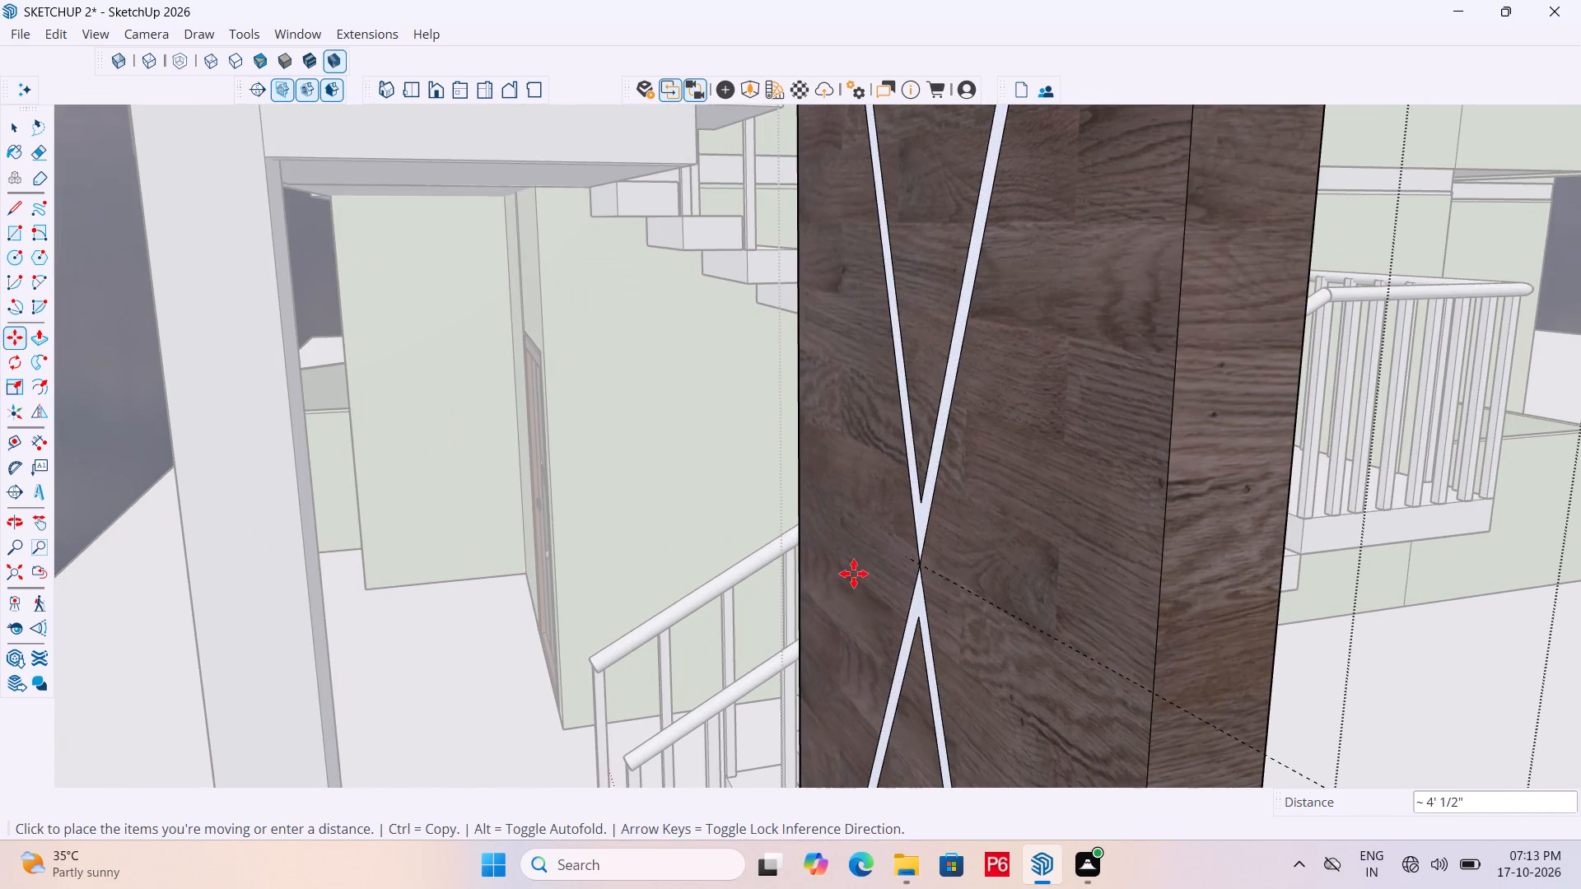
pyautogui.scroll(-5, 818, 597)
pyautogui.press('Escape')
# Save the model.
pyautogui.scroll(-7, 780, 599)
pyautogui.moveTo(924, 632); pyautogui.dragTo(950, 640, button='middle')
pyautogui.hotkey('ctrl', 's')
pyautogui.hotkey('ctrl', 's')
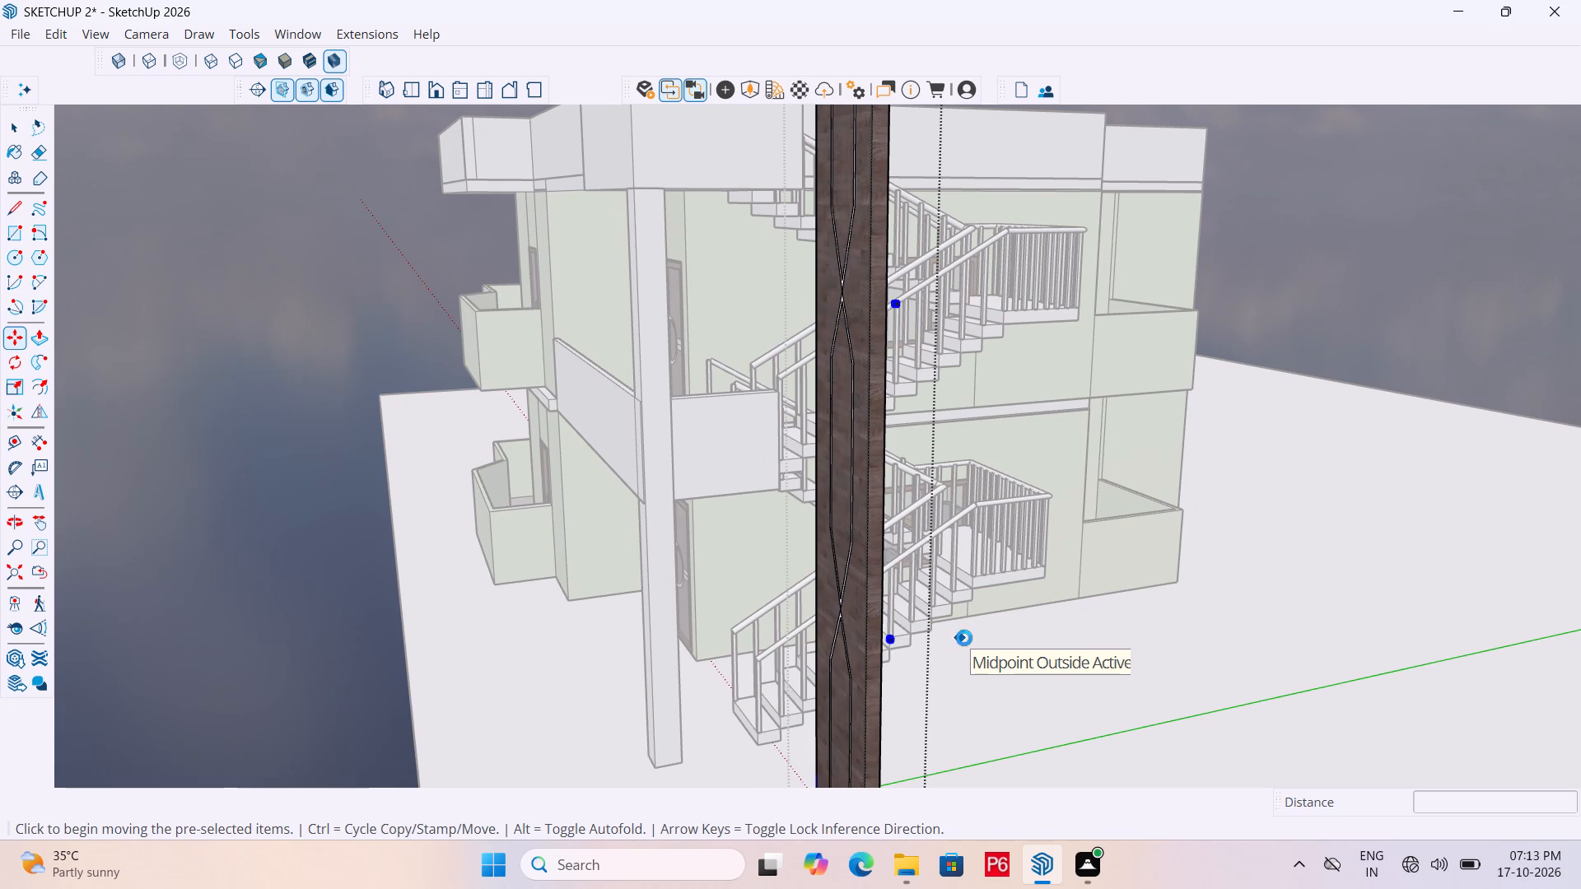
# Save the model.
pyautogui.hotkey('ctrl', 's')
pyautogui.hotkey('ctrl', 's')
pyautogui.hotkey('ctrl', 's')
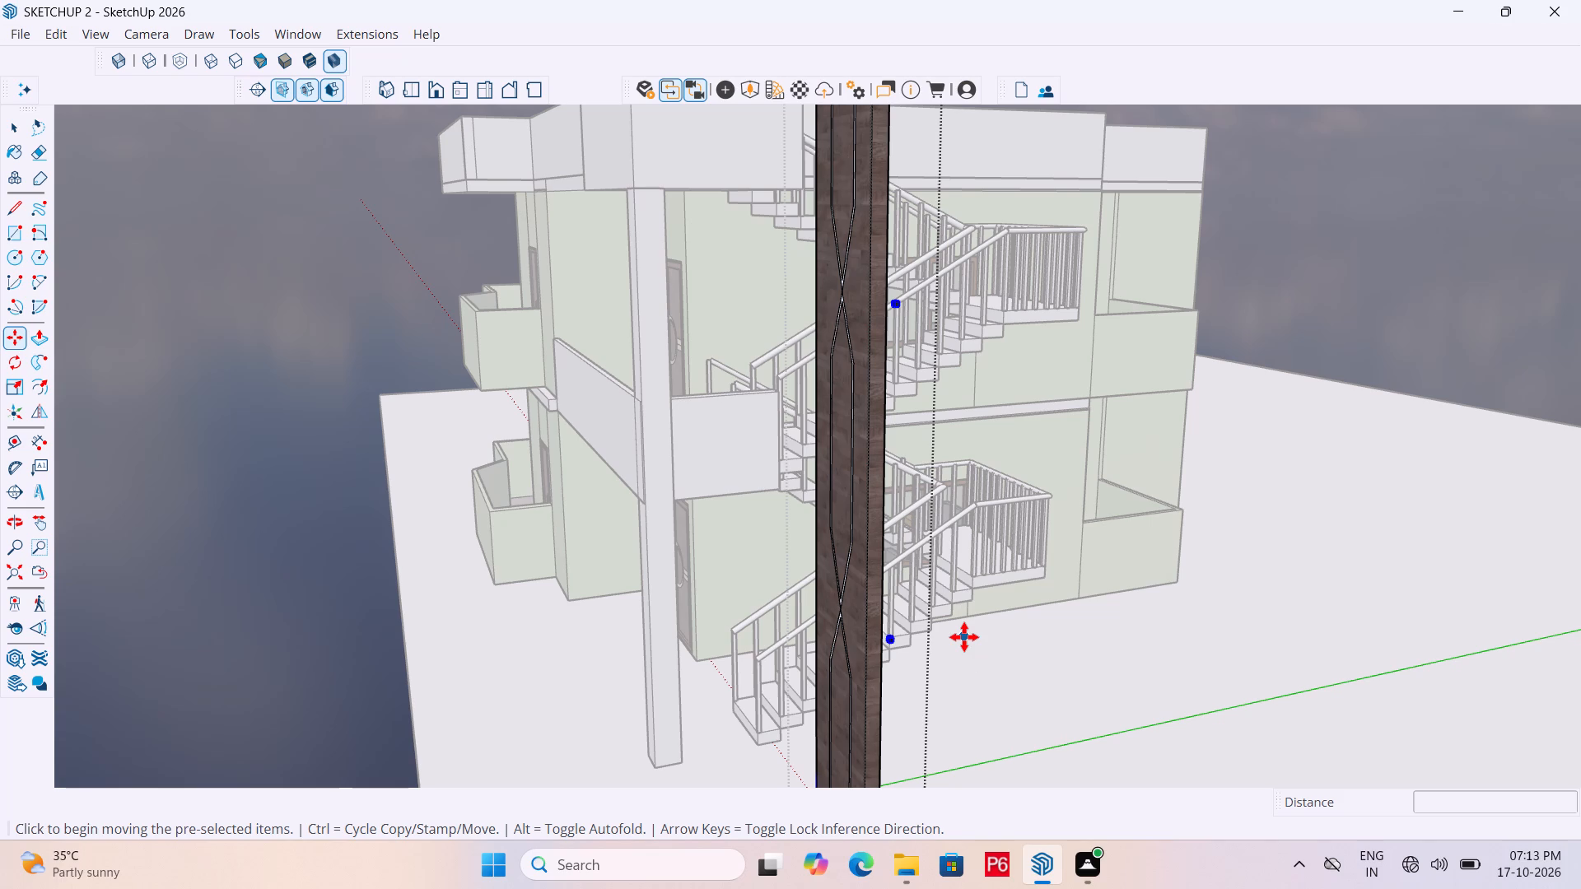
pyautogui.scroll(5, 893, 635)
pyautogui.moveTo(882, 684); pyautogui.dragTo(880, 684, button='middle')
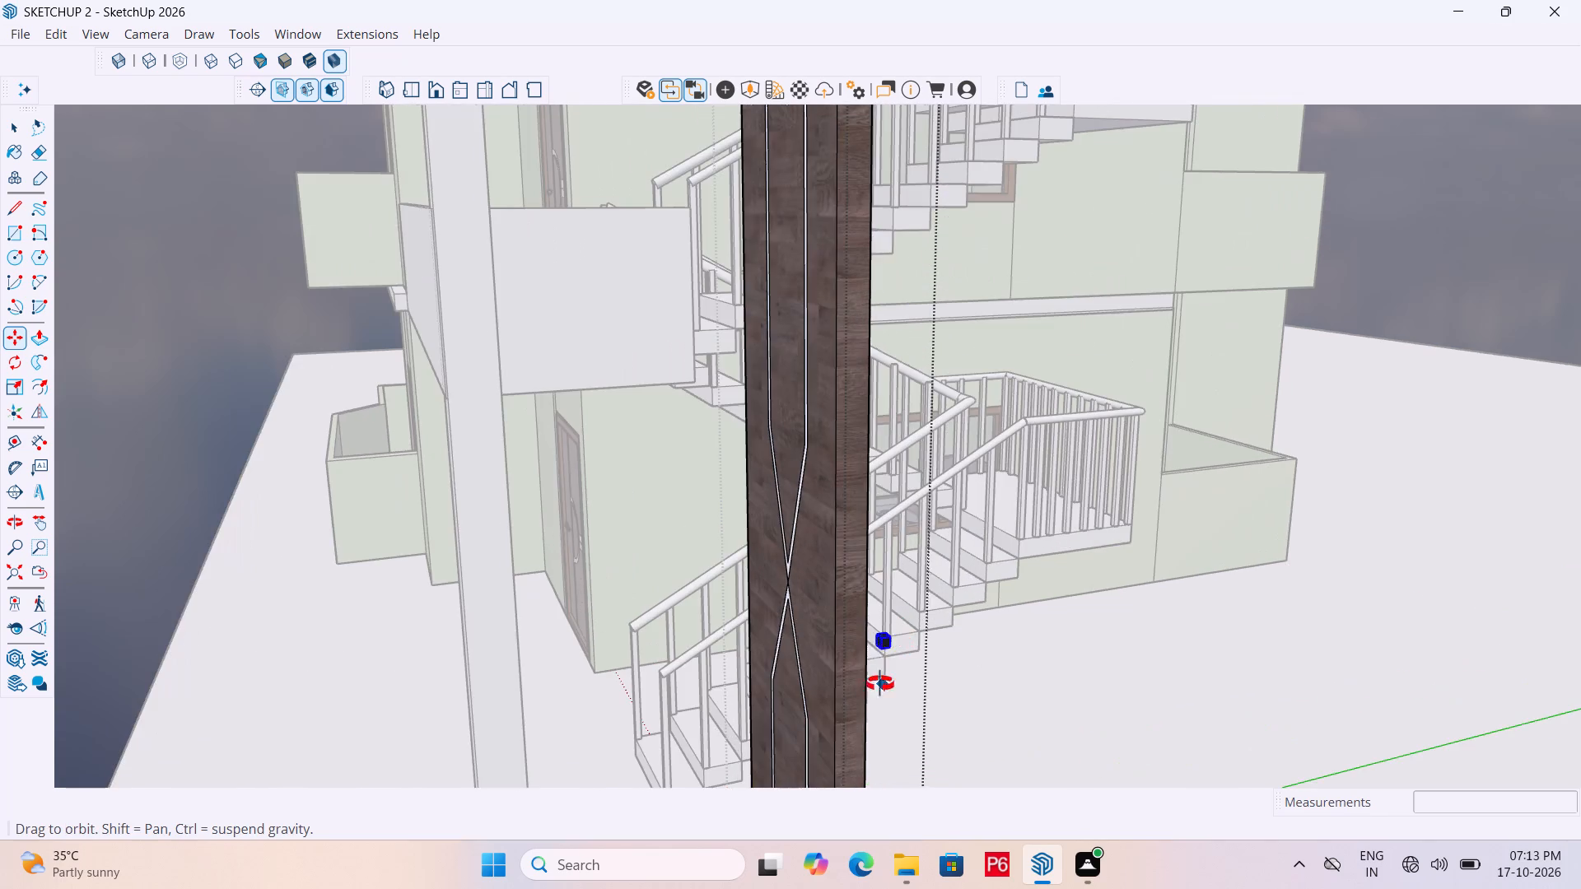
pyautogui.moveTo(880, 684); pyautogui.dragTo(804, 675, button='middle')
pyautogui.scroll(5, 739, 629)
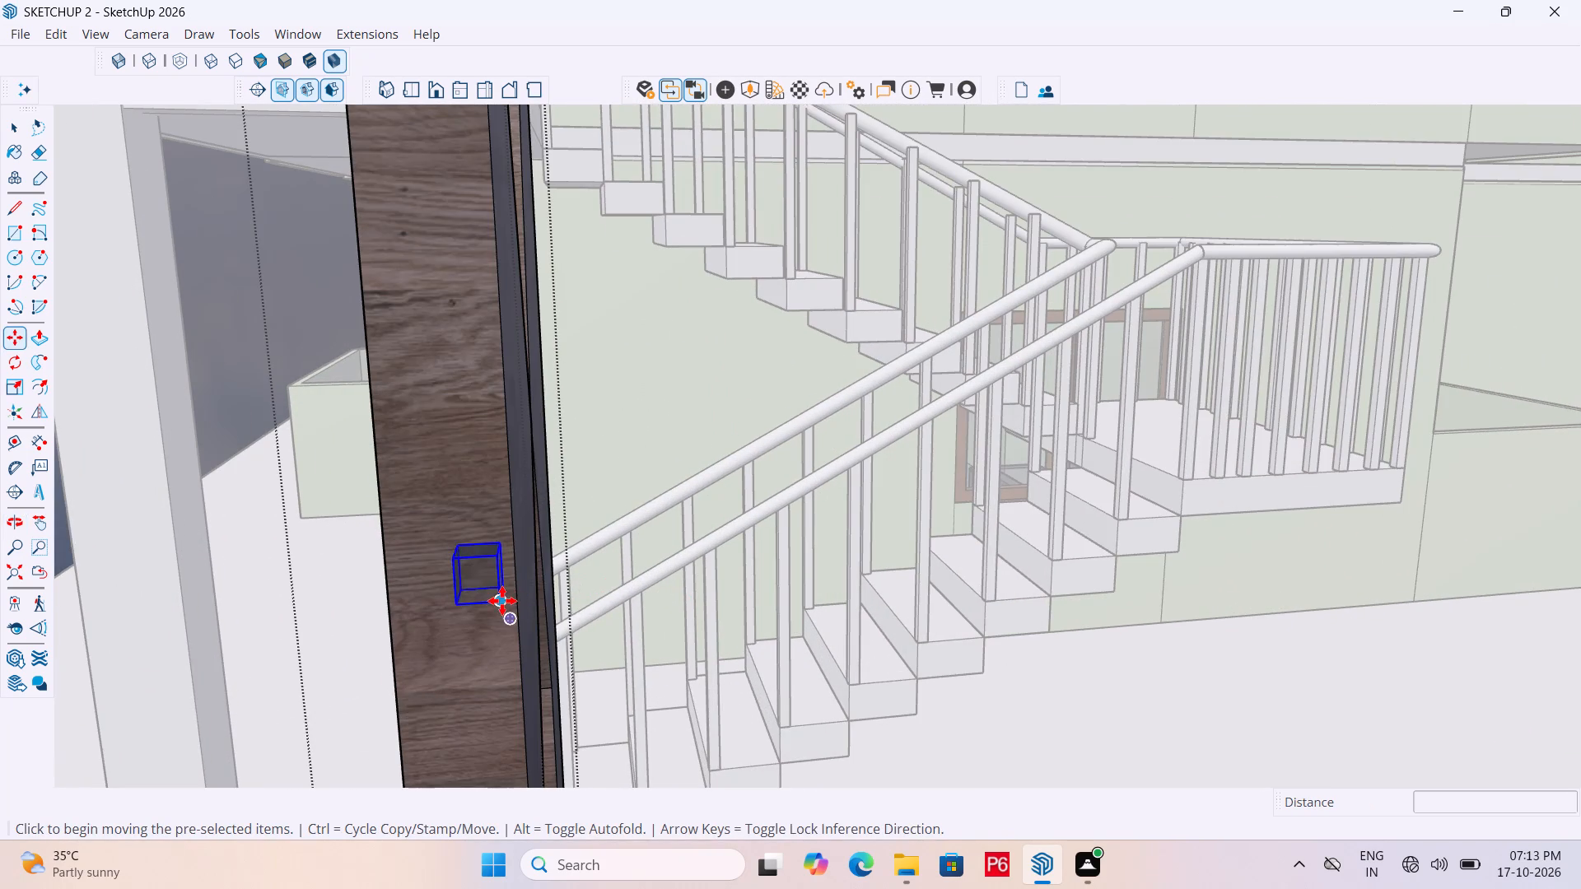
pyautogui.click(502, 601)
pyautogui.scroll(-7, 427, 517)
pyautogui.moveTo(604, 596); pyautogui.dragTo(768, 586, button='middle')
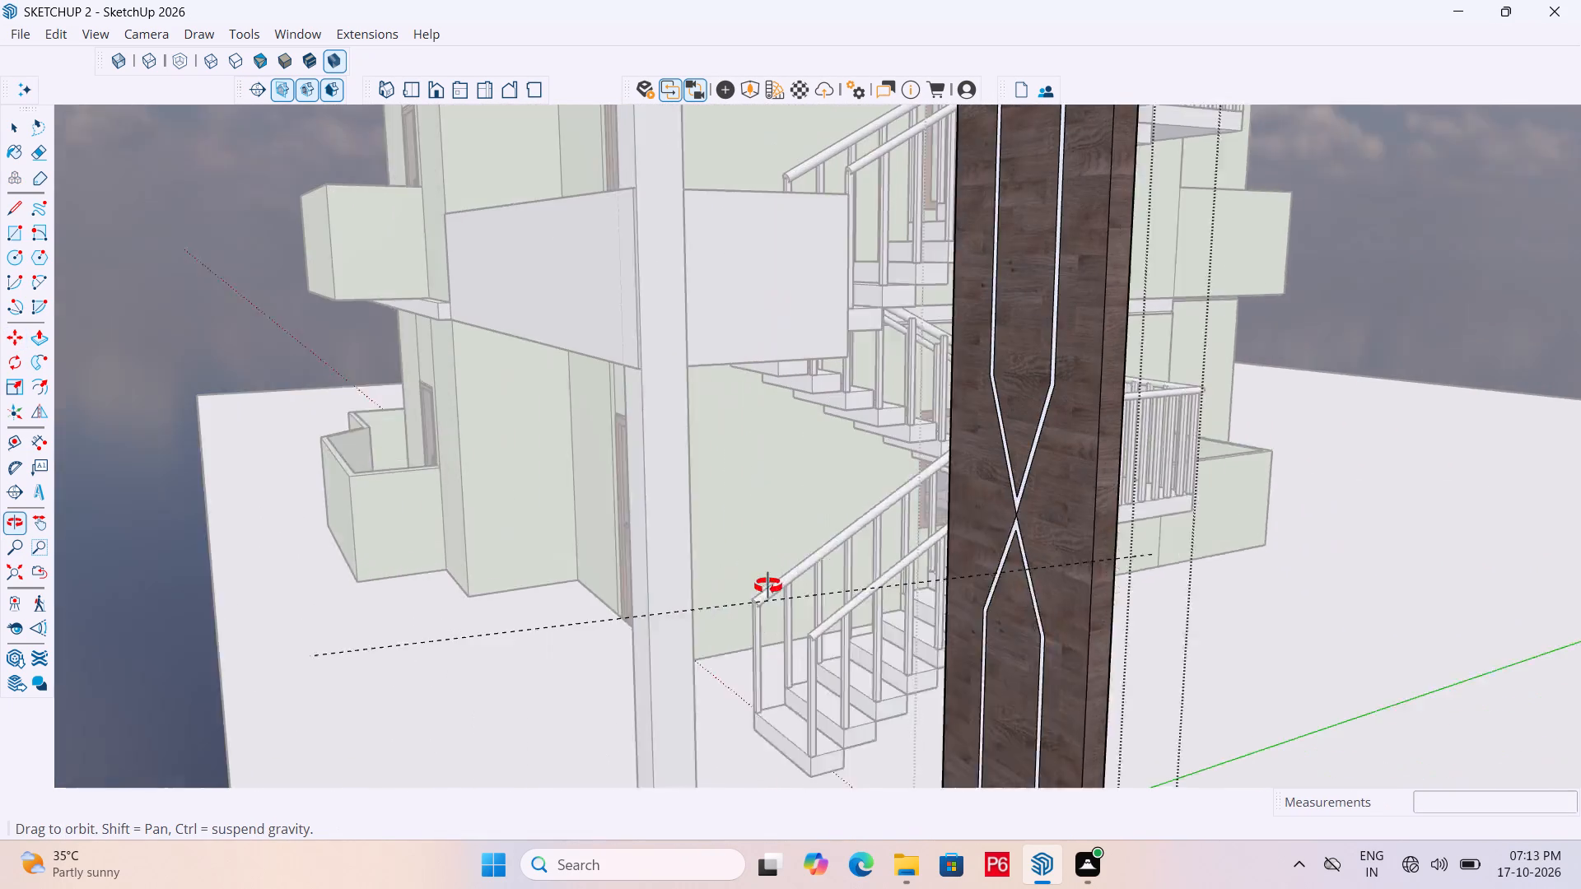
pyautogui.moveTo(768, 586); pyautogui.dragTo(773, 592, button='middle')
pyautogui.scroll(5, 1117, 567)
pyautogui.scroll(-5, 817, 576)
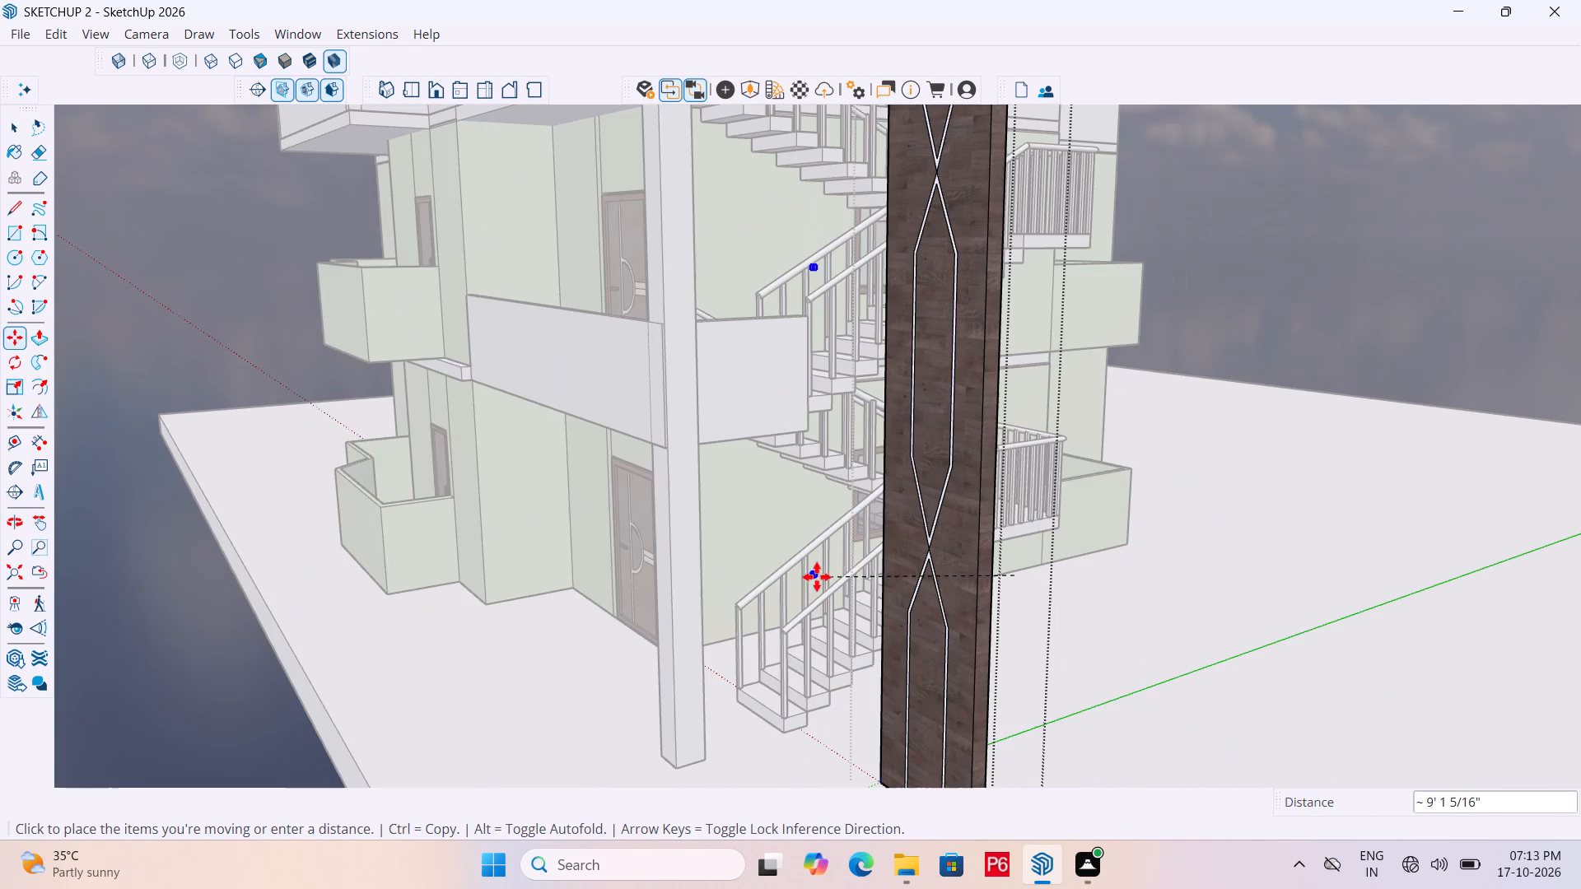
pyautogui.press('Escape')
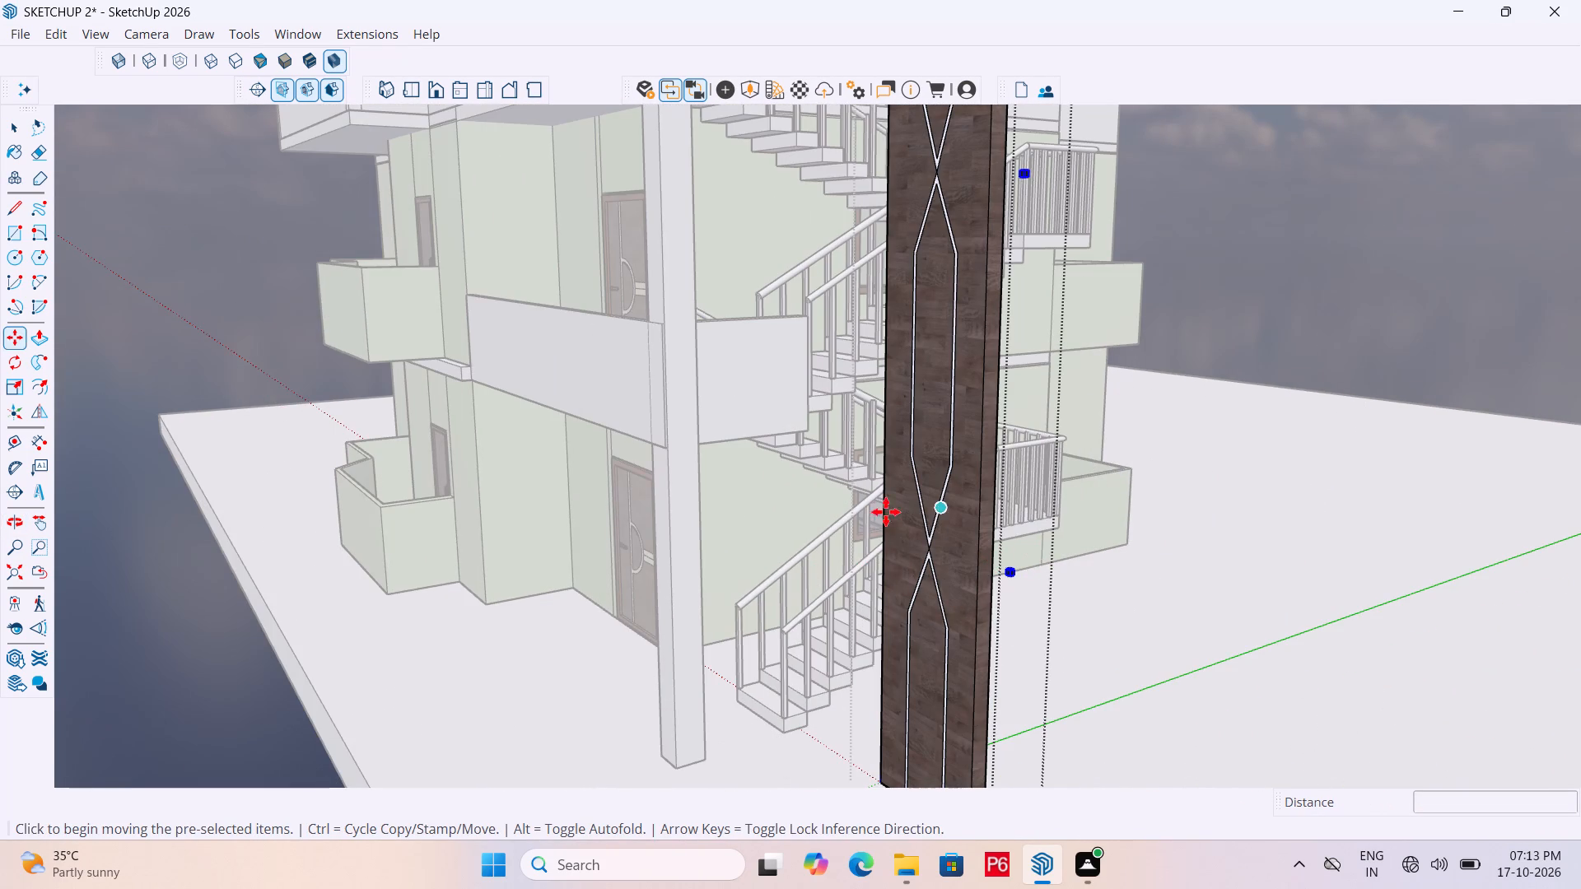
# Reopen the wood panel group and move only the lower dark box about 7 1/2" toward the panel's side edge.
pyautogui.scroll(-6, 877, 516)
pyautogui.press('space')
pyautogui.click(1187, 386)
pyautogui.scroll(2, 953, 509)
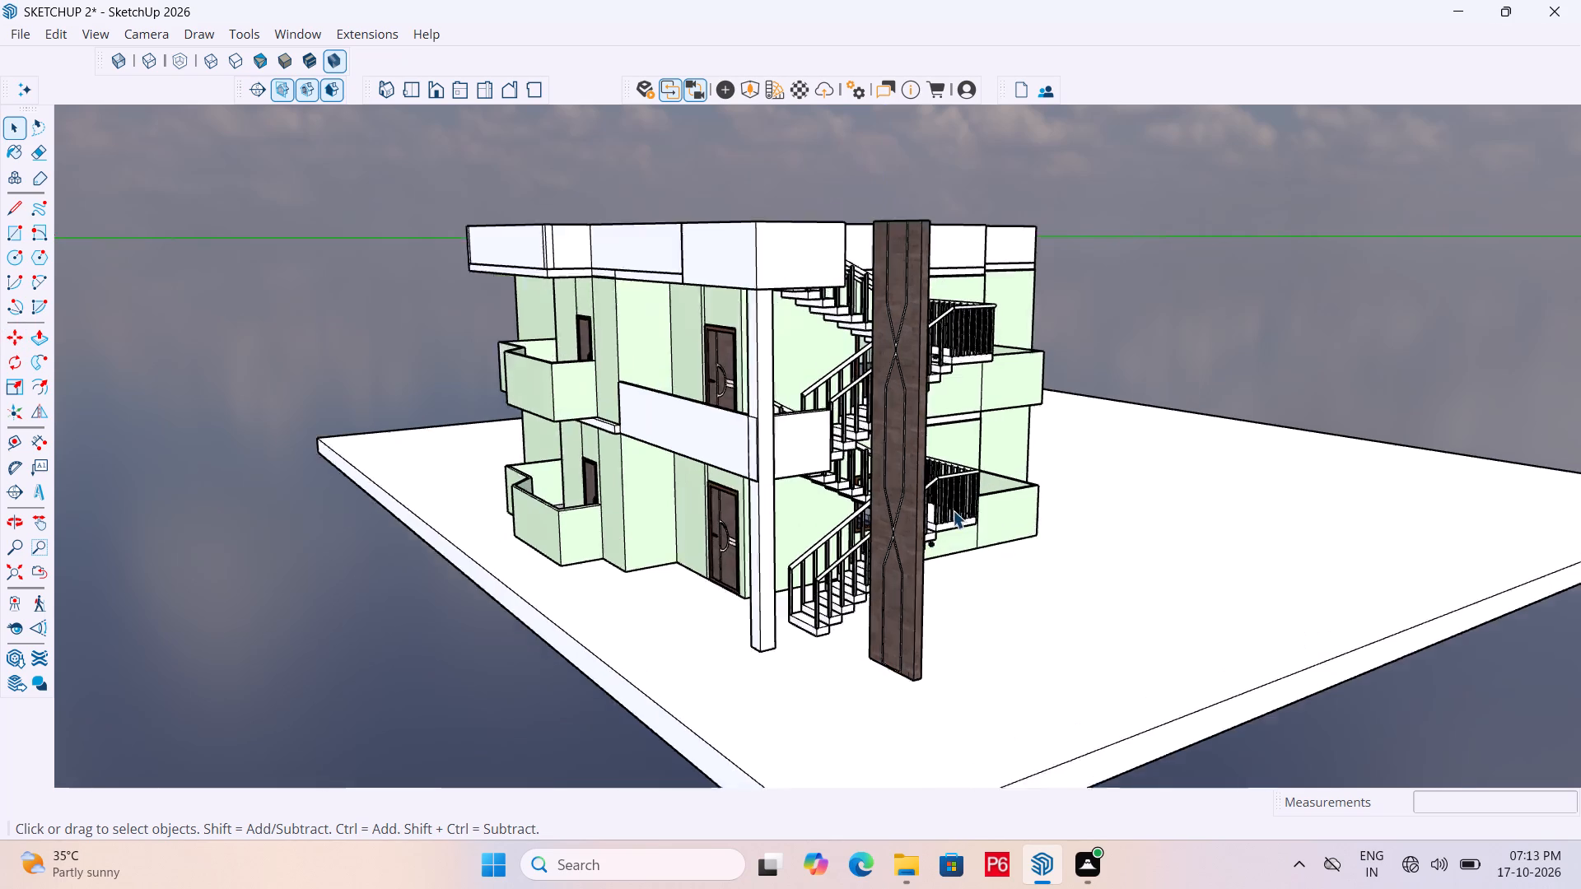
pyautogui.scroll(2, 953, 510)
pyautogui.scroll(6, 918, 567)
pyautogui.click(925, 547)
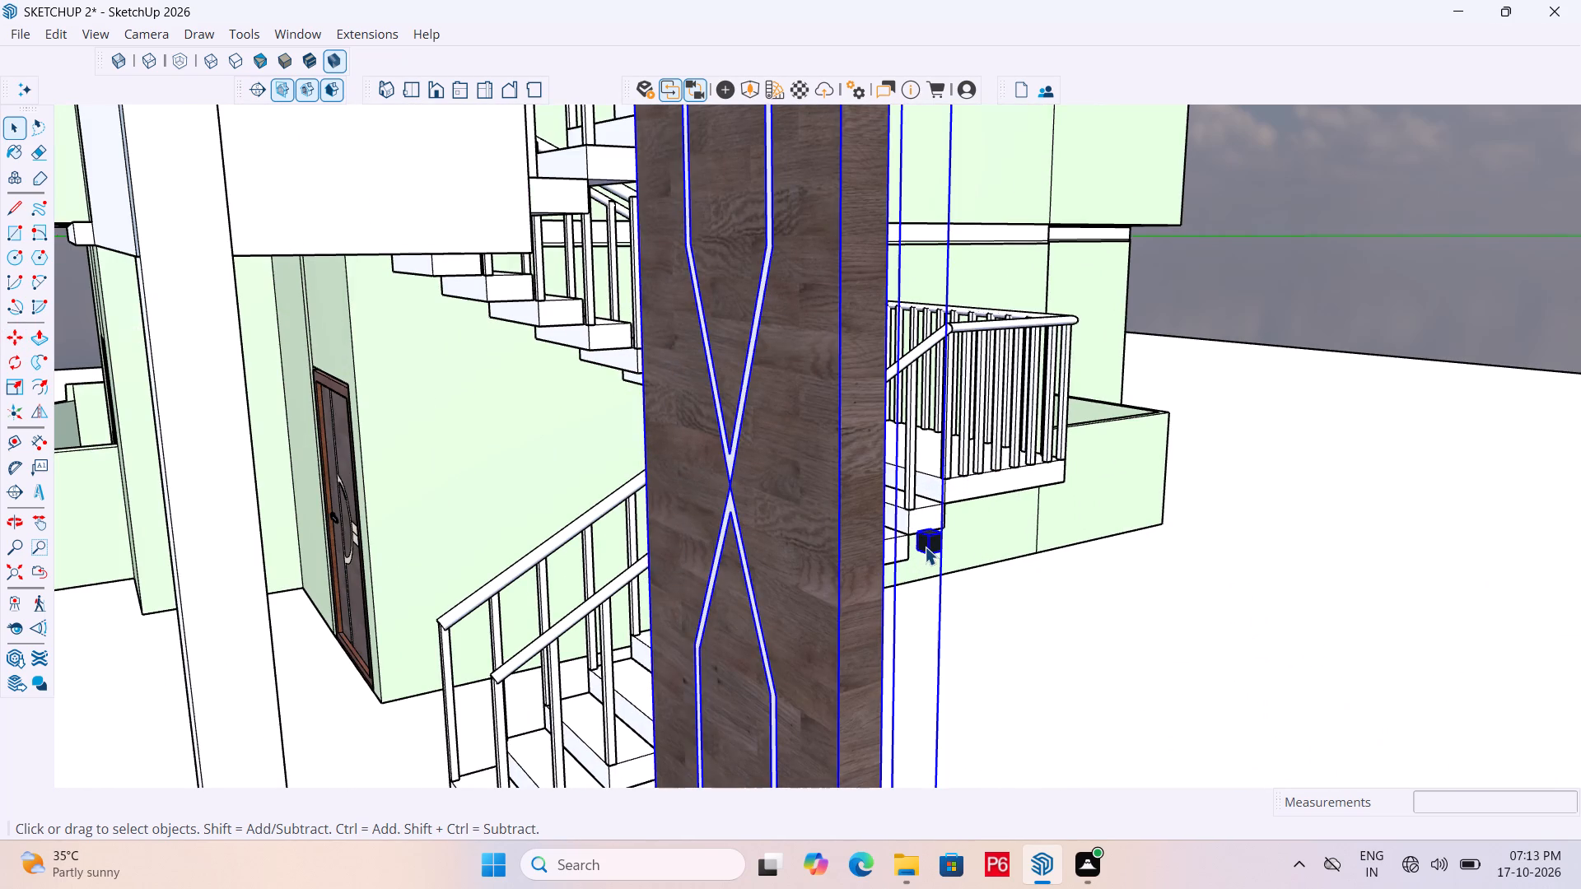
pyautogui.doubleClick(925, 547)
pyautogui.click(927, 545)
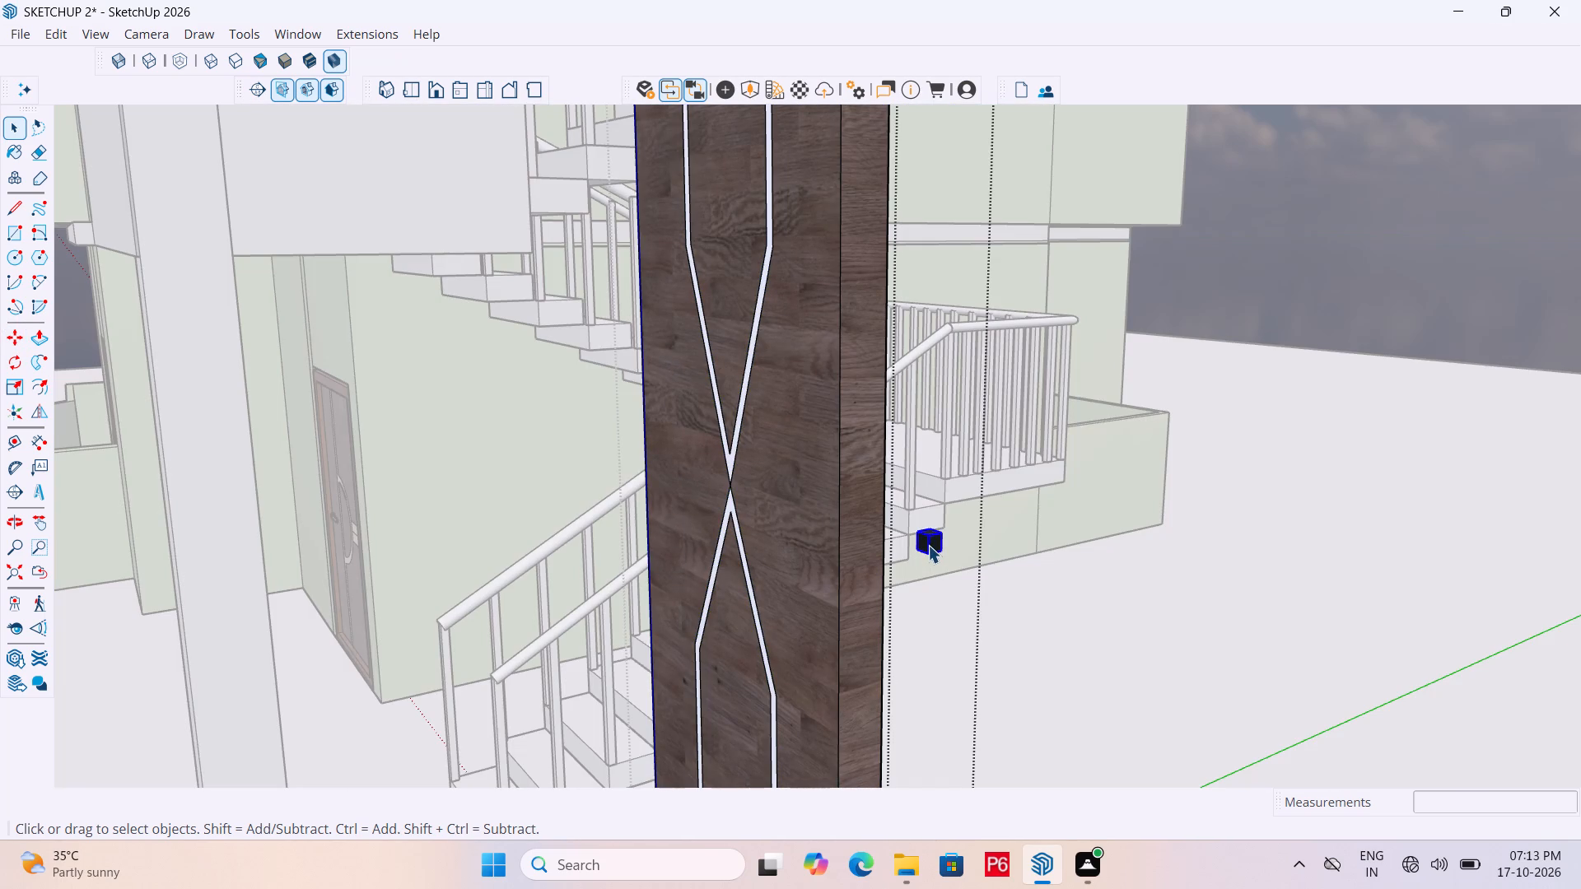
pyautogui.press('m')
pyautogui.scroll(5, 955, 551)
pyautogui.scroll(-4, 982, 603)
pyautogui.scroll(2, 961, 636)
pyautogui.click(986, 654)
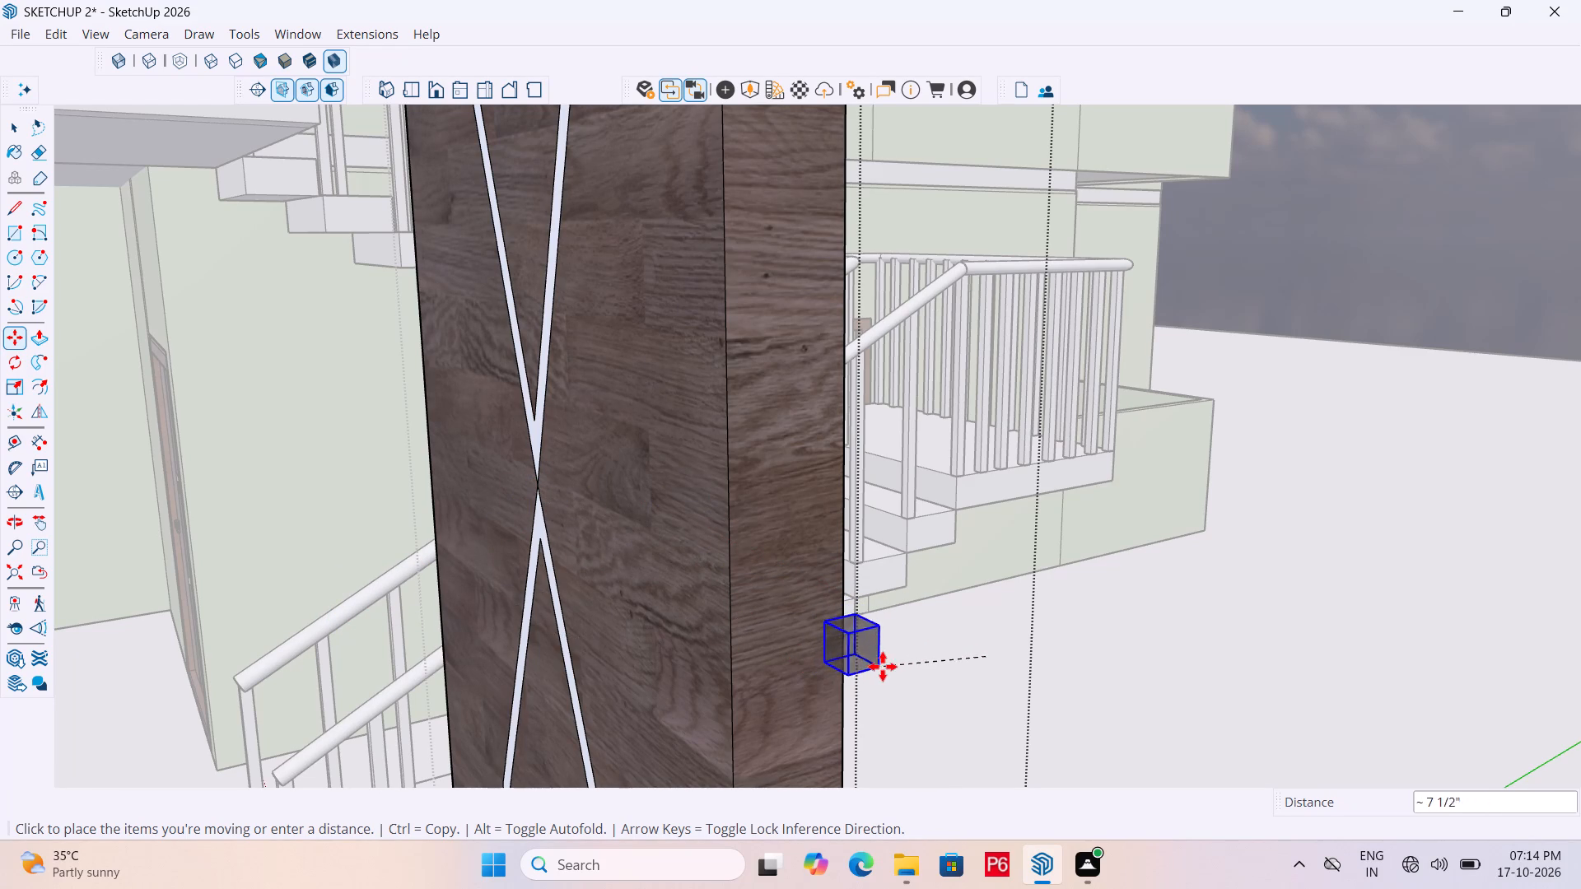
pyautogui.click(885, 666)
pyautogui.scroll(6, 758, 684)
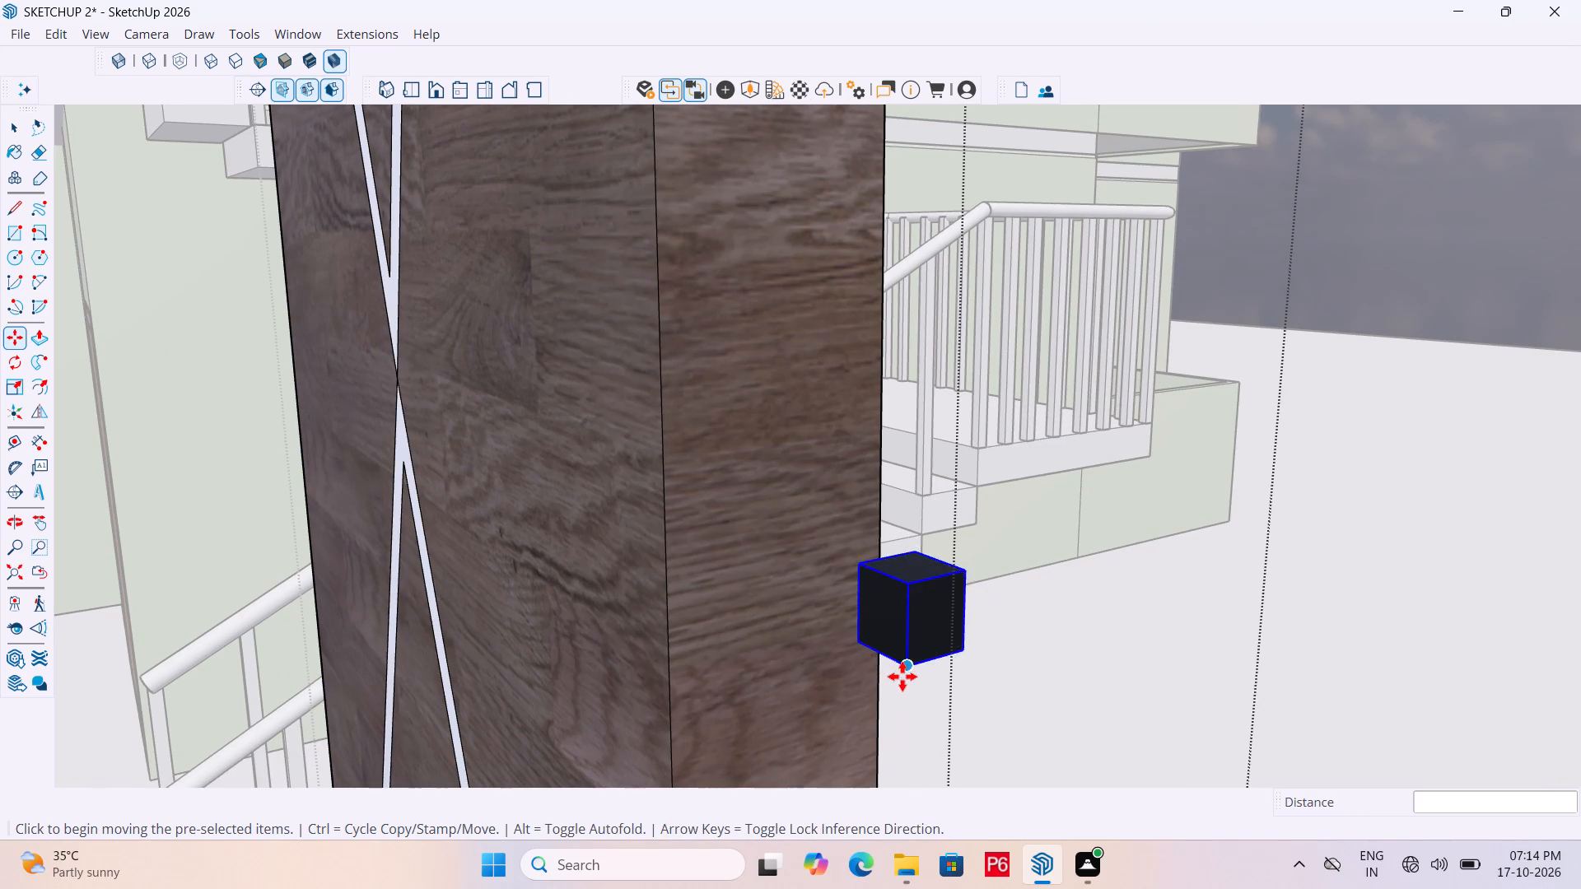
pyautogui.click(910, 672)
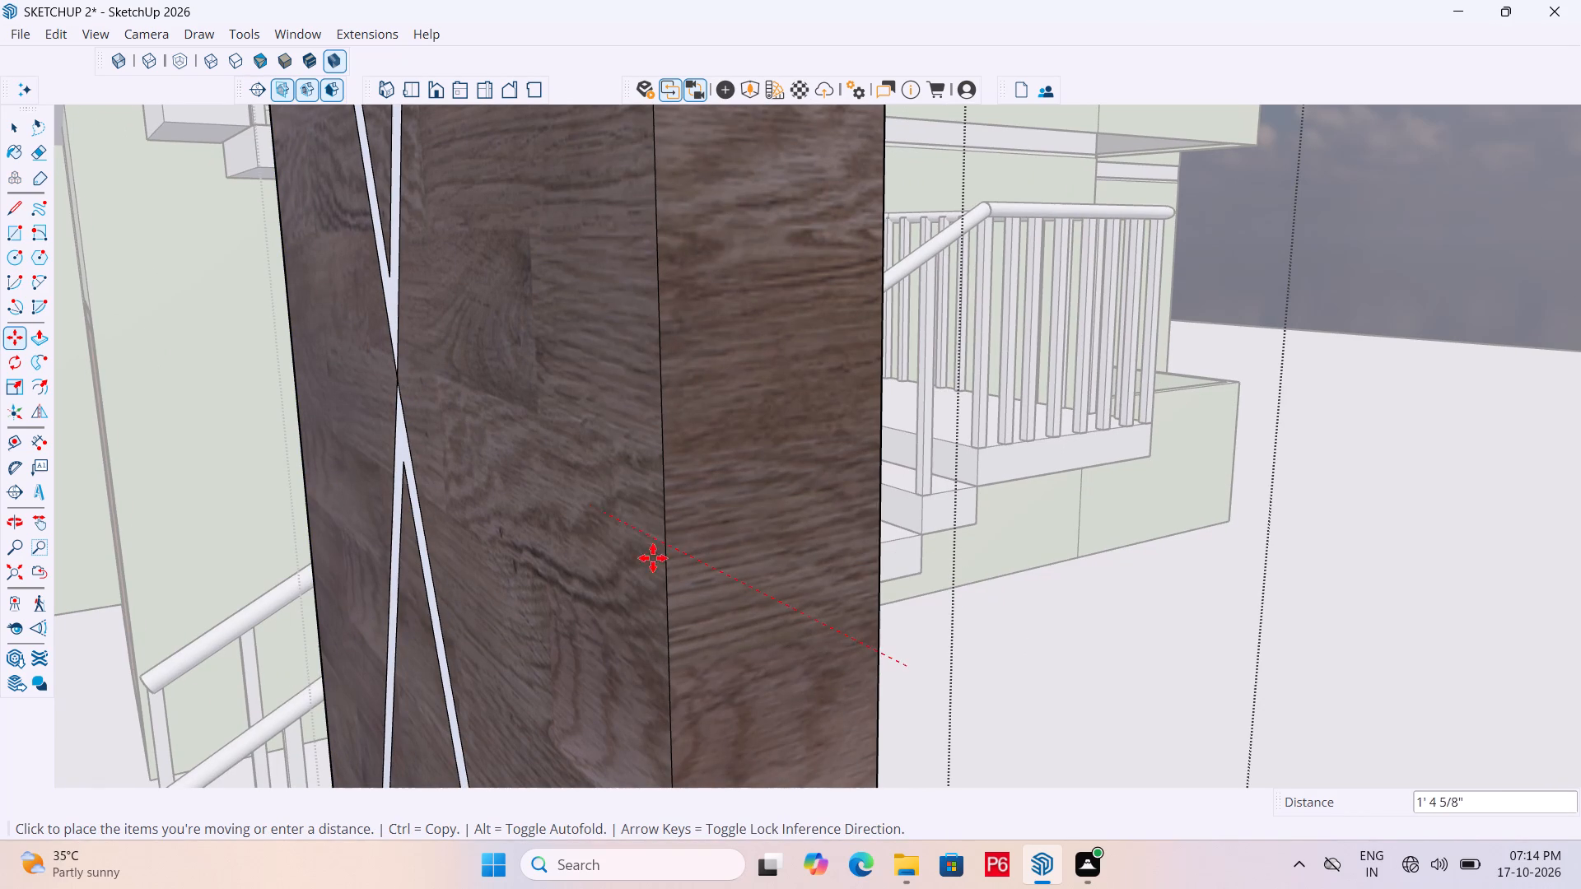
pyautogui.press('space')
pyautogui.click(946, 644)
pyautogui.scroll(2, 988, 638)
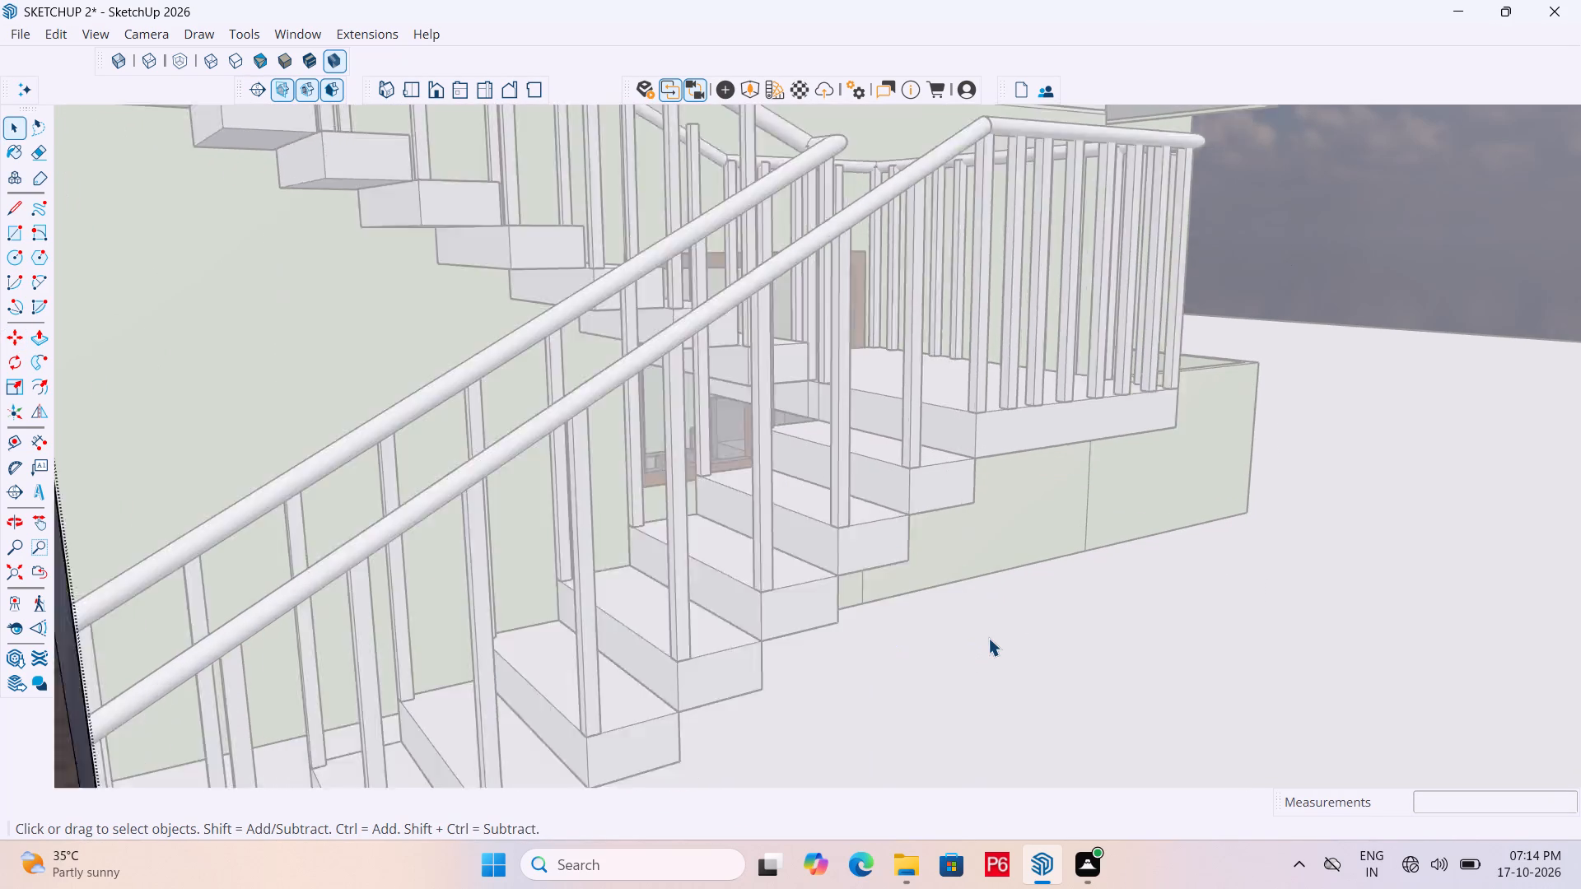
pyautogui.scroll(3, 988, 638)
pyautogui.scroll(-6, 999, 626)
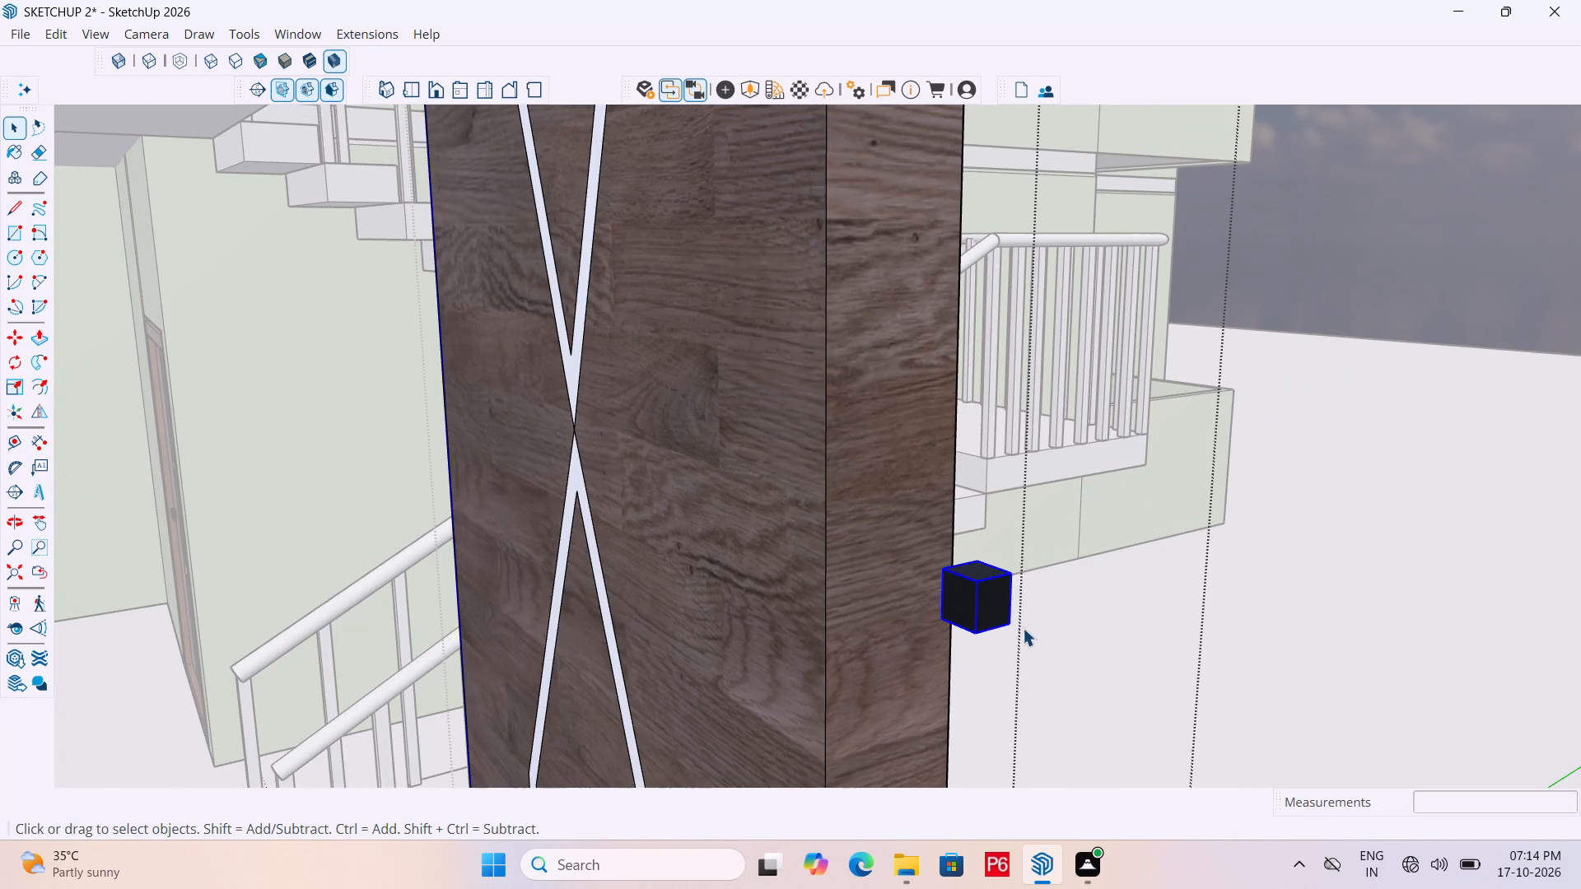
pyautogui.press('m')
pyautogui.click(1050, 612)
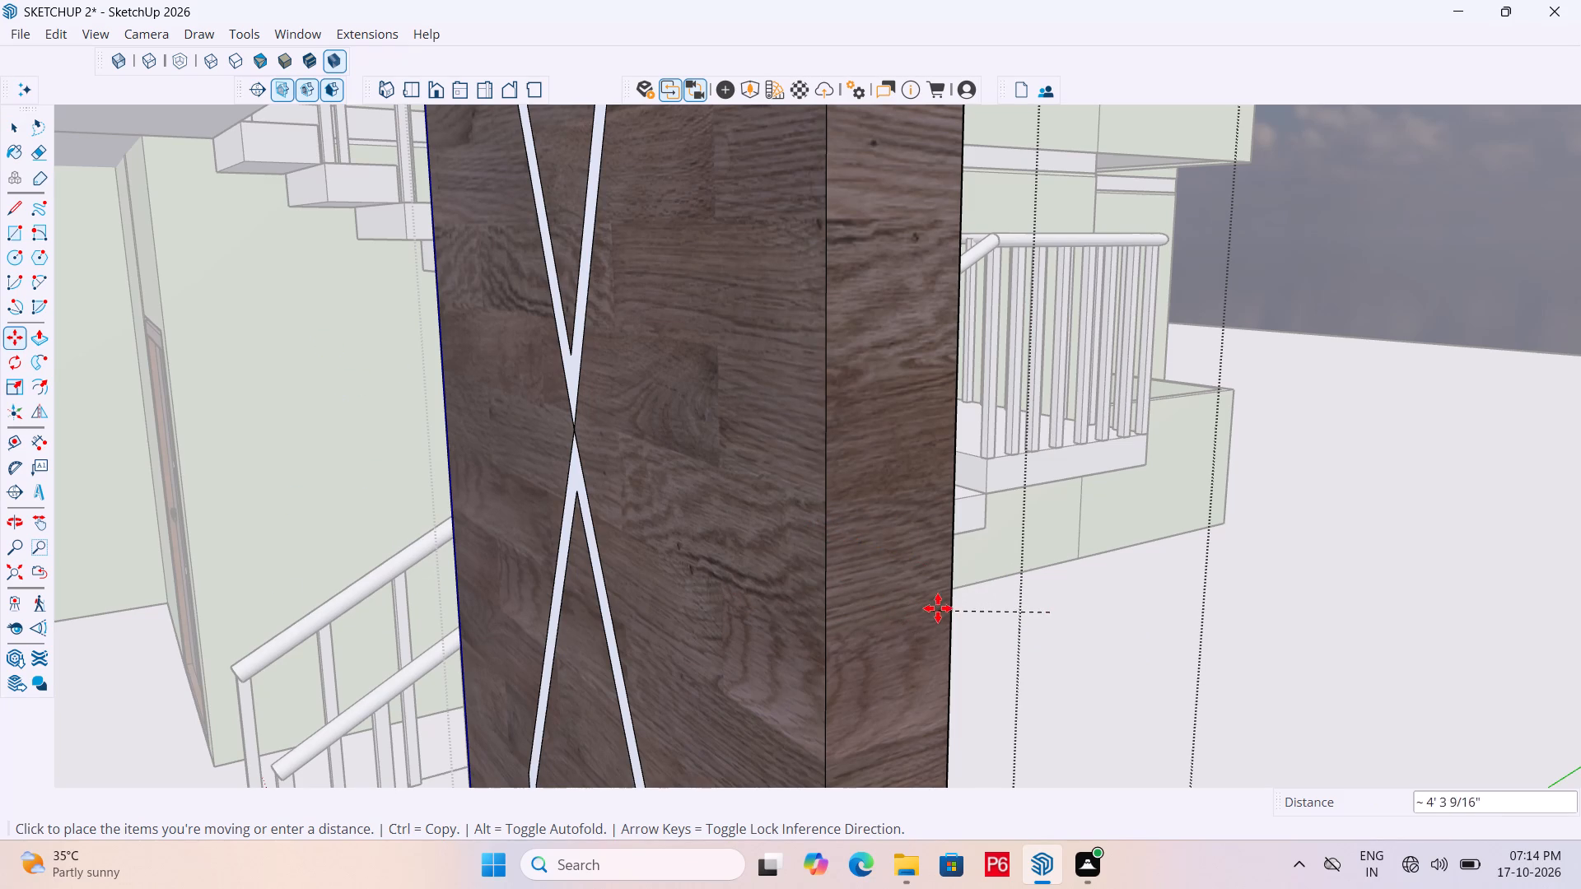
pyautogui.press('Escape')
# Delete the lower dark box beside the wood panel.
pyautogui.scroll(2, 1000, 631)
pyautogui.moveTo(999, 630); pyautogui.dragTo(972, 644, button='middle')
pyautogui.scroll(-9, 973, 630)
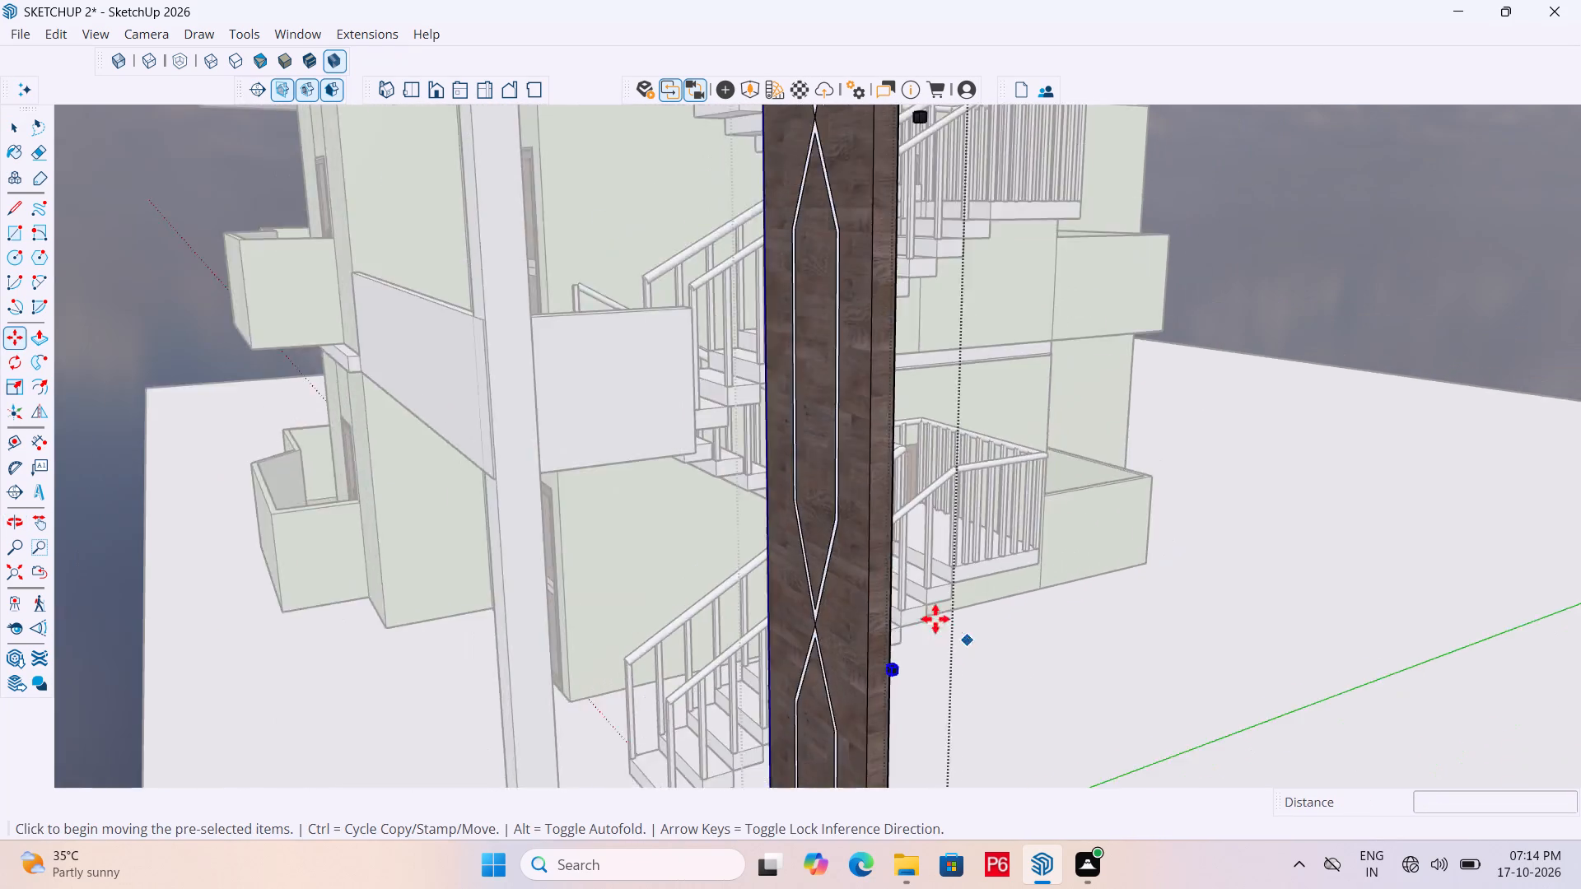
pyautogui.moveTo(908, 593); pyautogui.dragTo(847, 603, button='middle')
pyautogui.scroll(4, 801, 654)
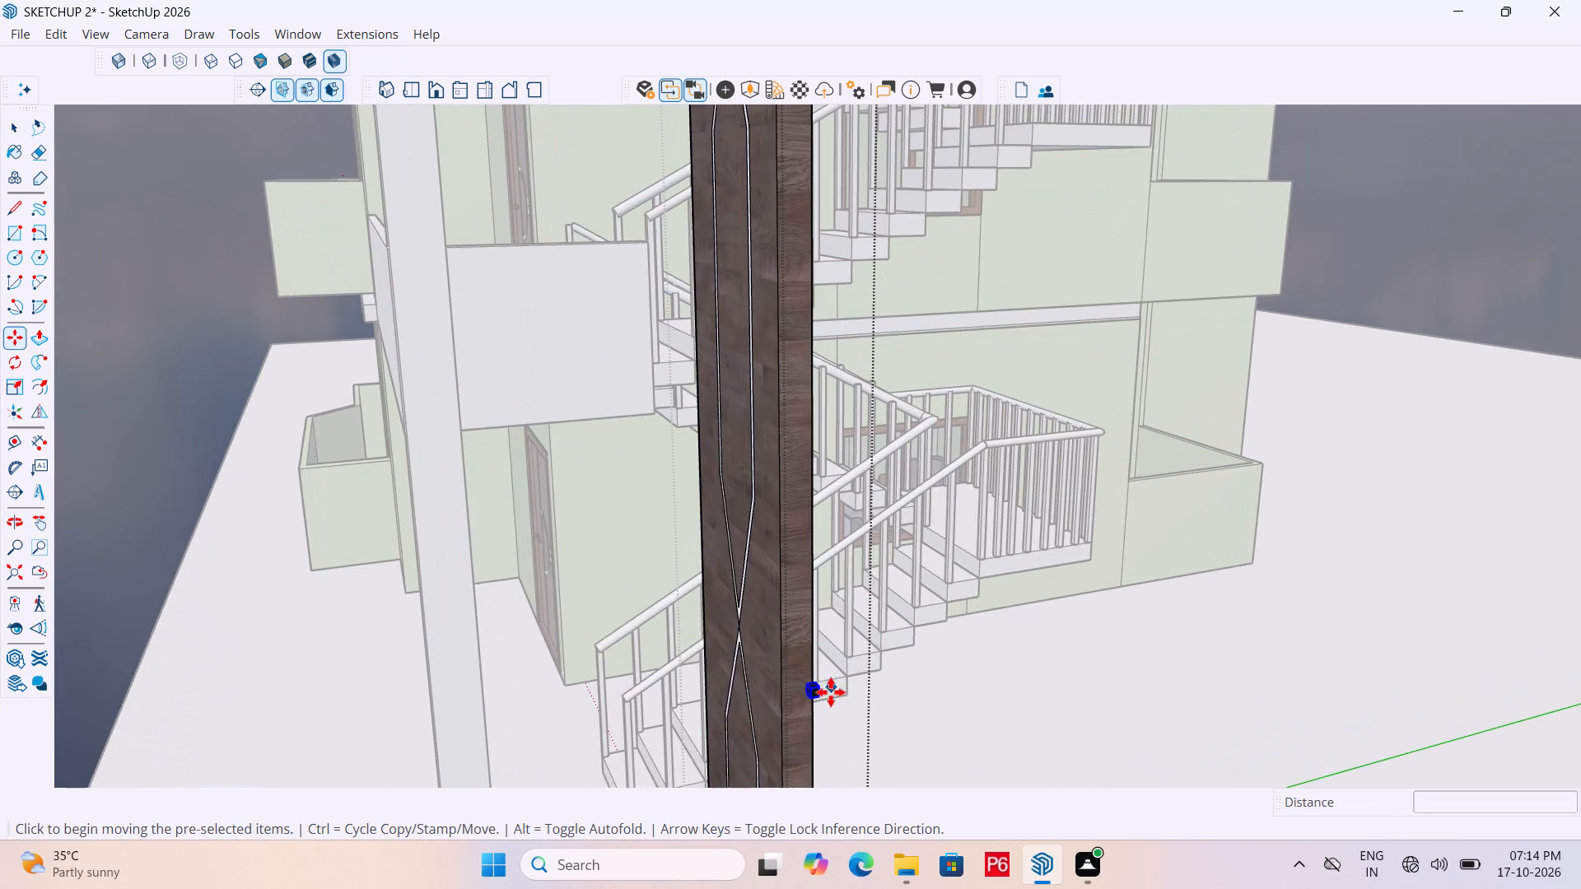
pyautogui.press('Delete')
# Delete the upper dark box beside the wood panel.
pyautogui.scroll(-3, 874, 595)
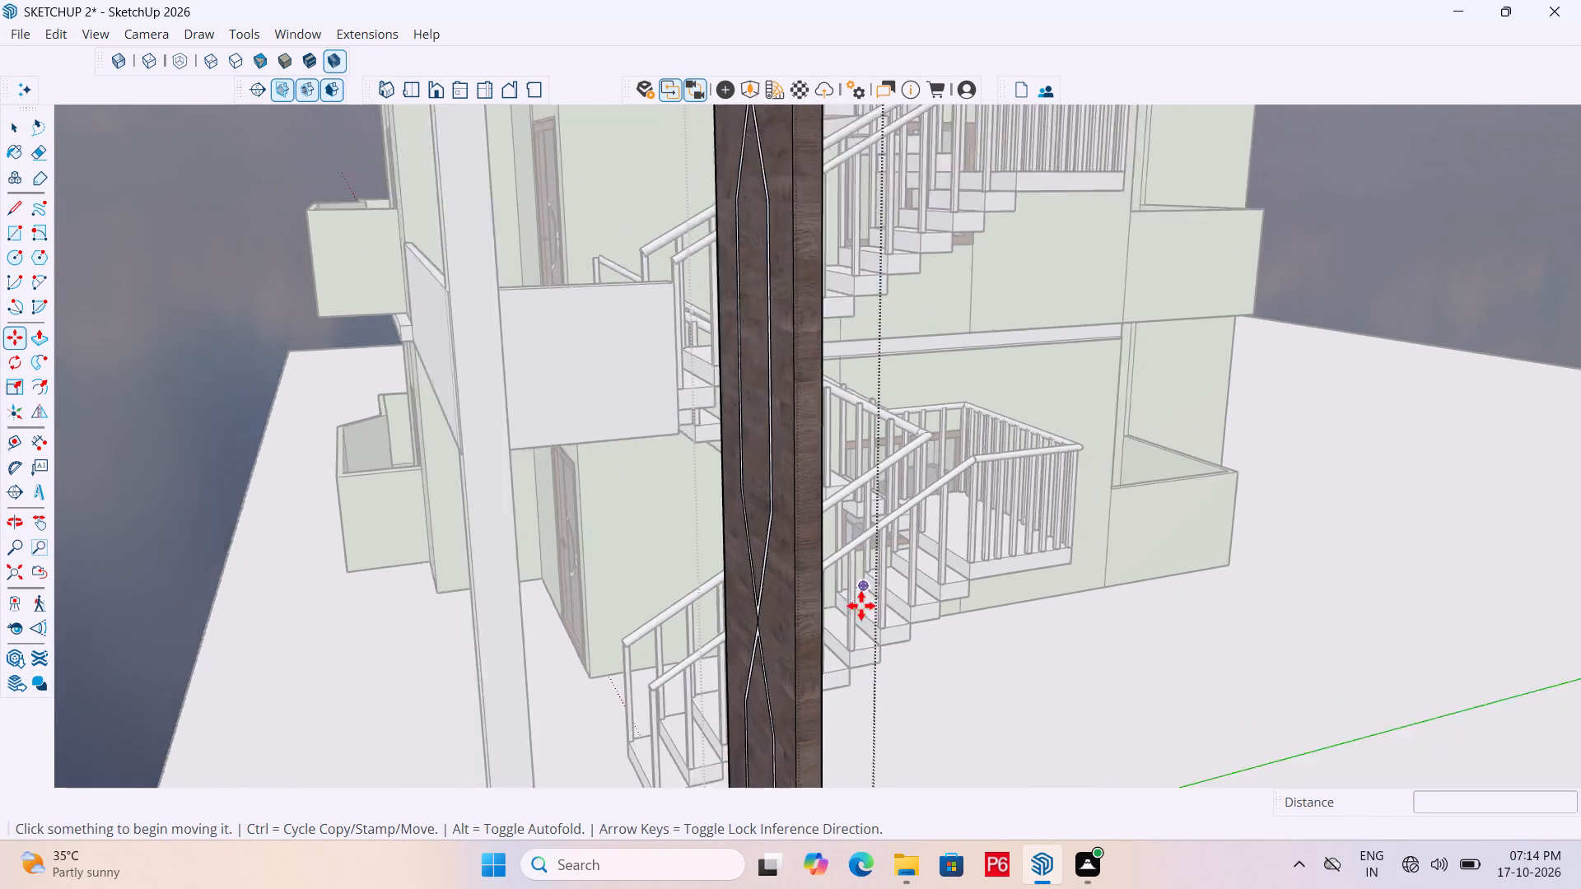
pyautogui.scroll(-3, 861, 606)
pyautogui.scroll(5, 846, 374)
pyautogui.click(852, 356)
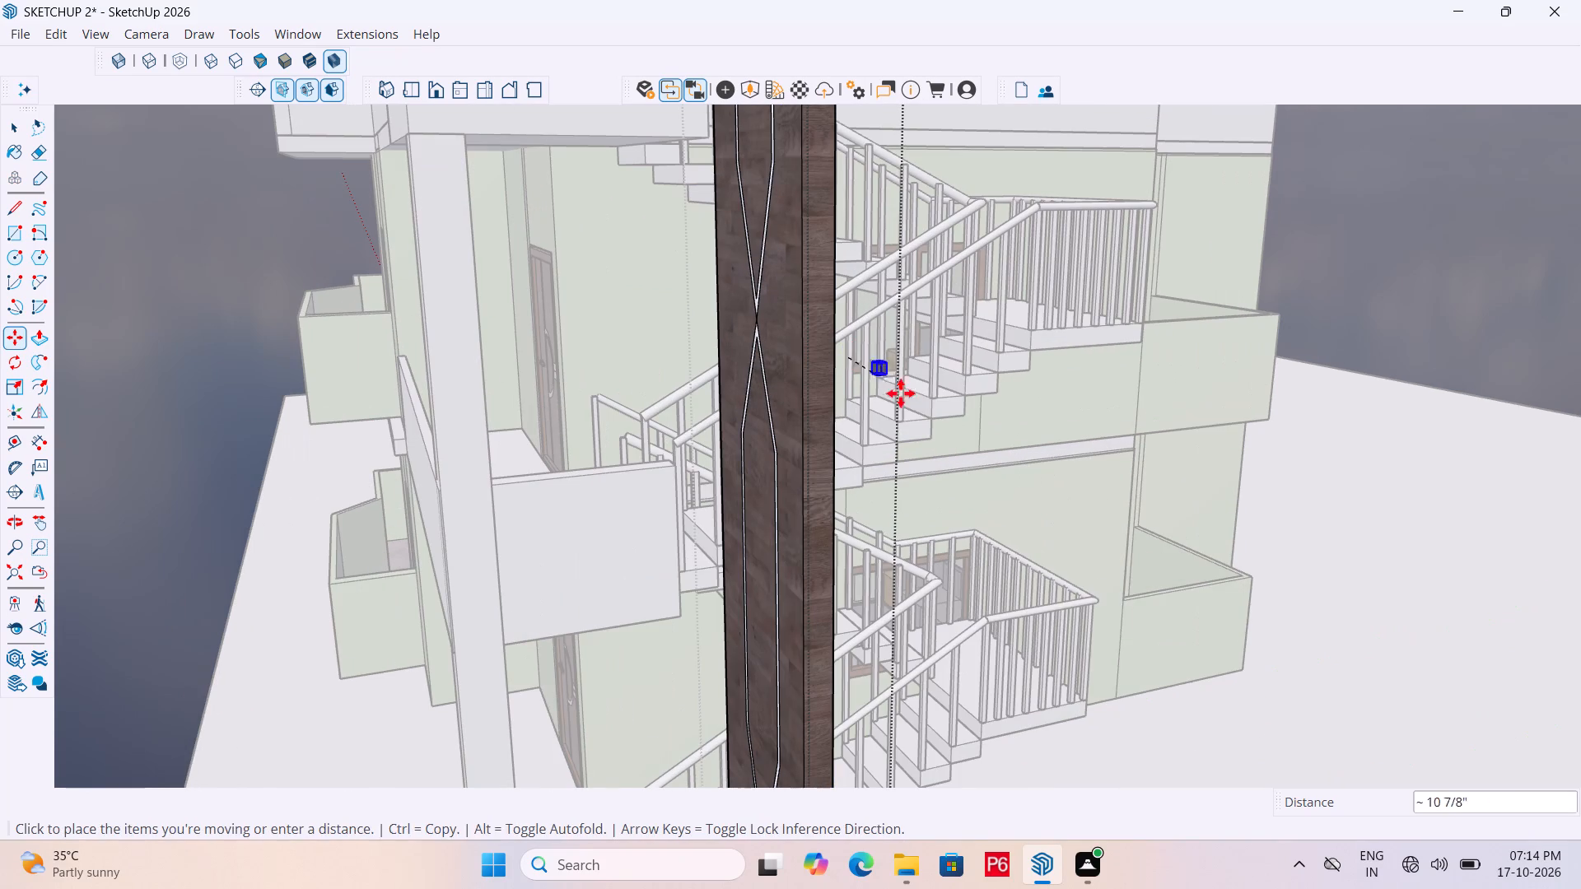
pyautogui.press('Delete')
pyautogui.click(859, 355)
pyautogui.press('Delete')
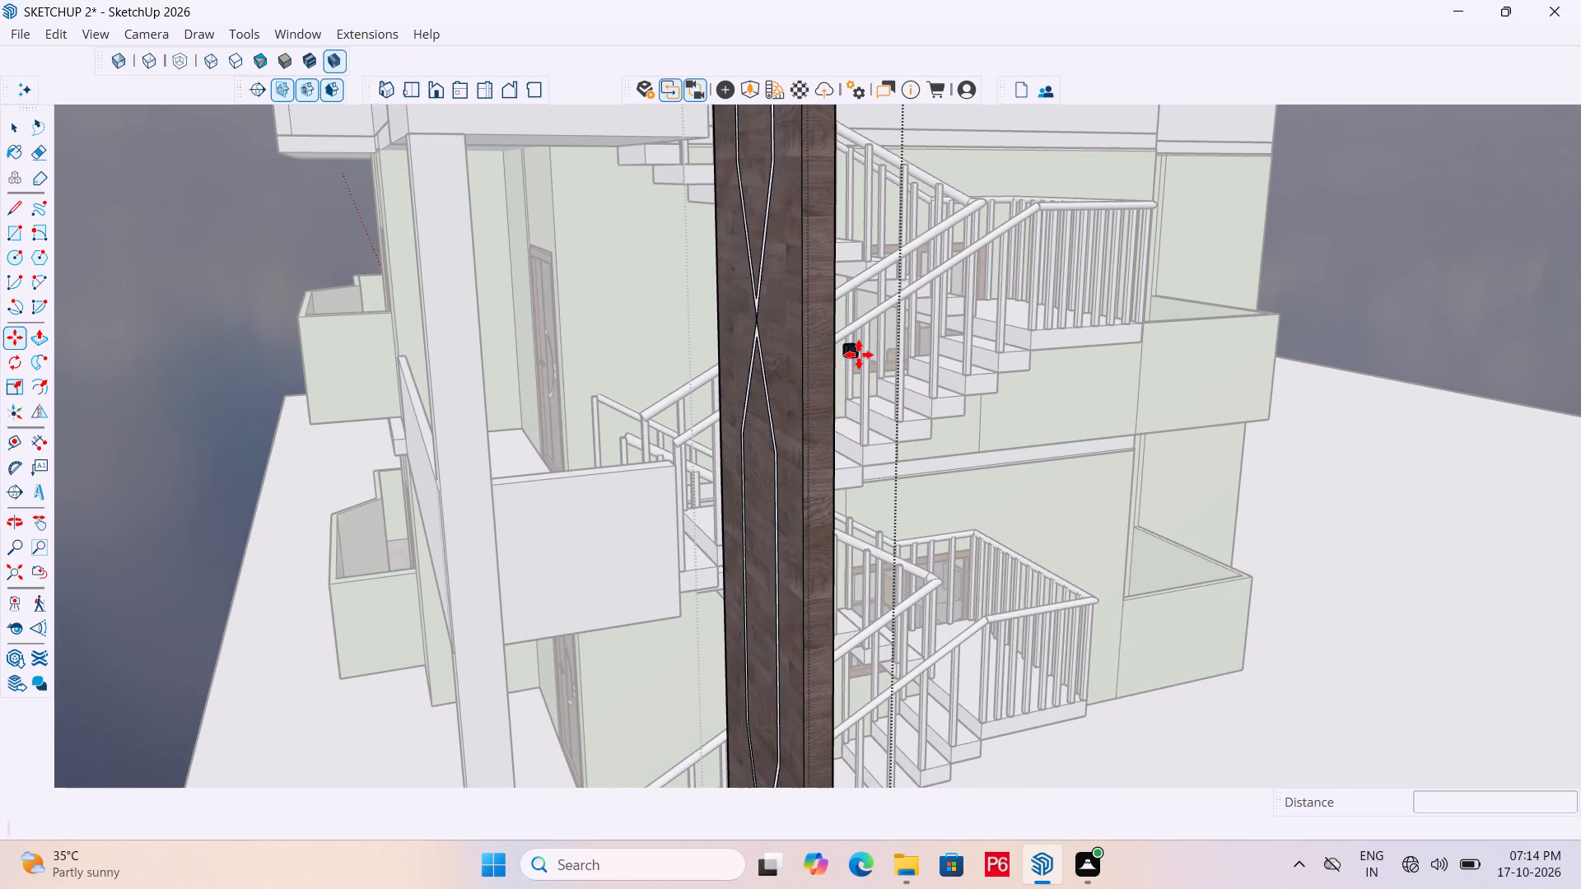
pyautogui.click(851, 352)
pyautogui.press('Delete')
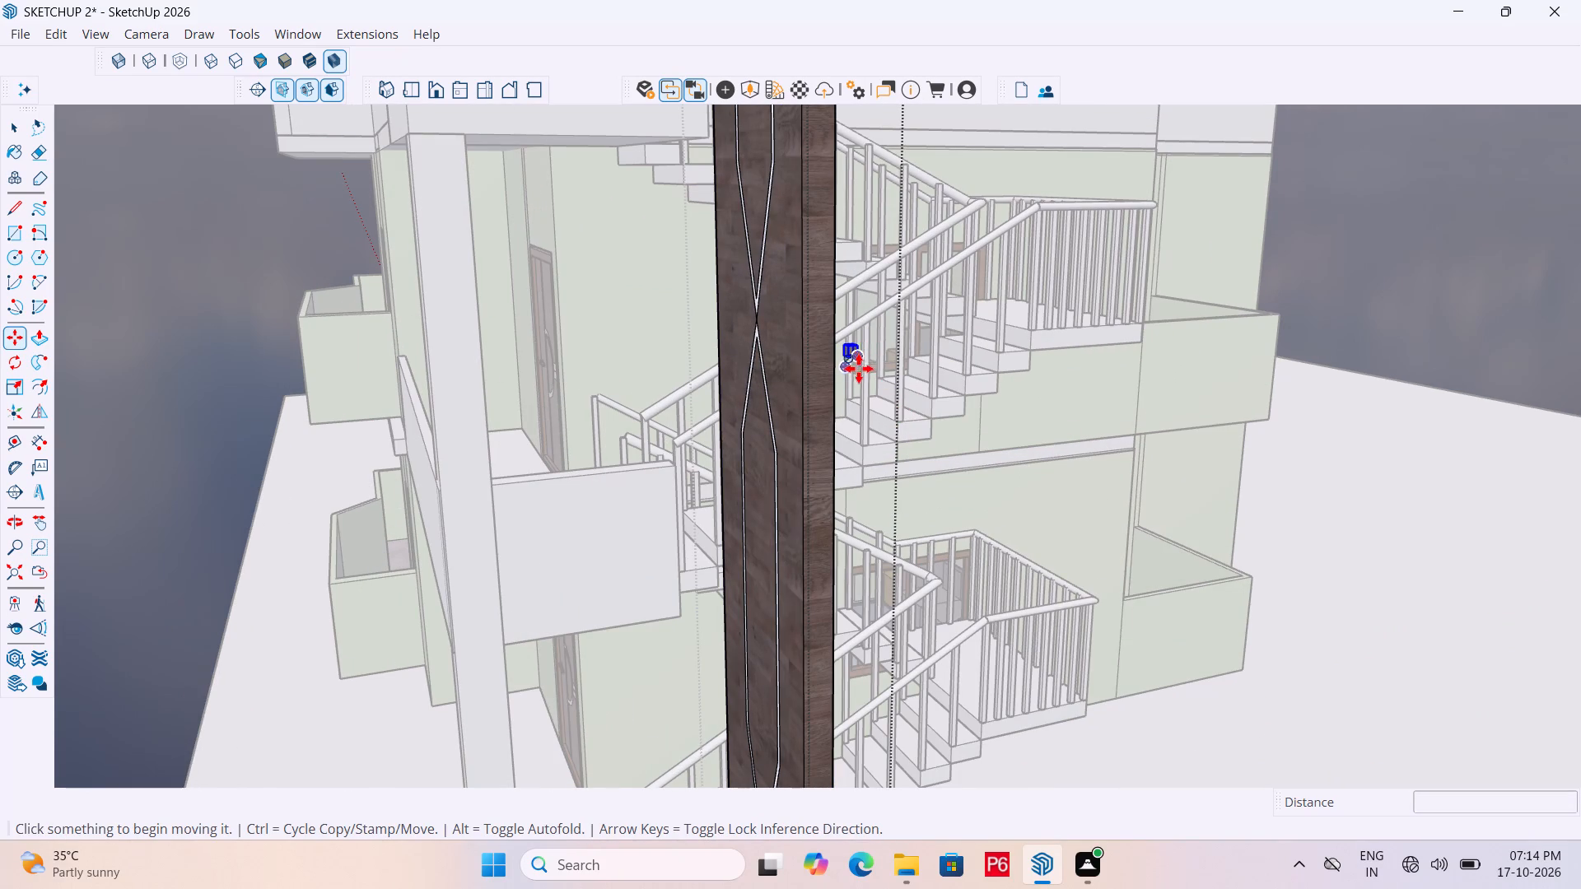
pyautogui.press('Delete')
pyautogui.press('Escape')
pyautogui.press('Escape')
pyautogui.press('space')
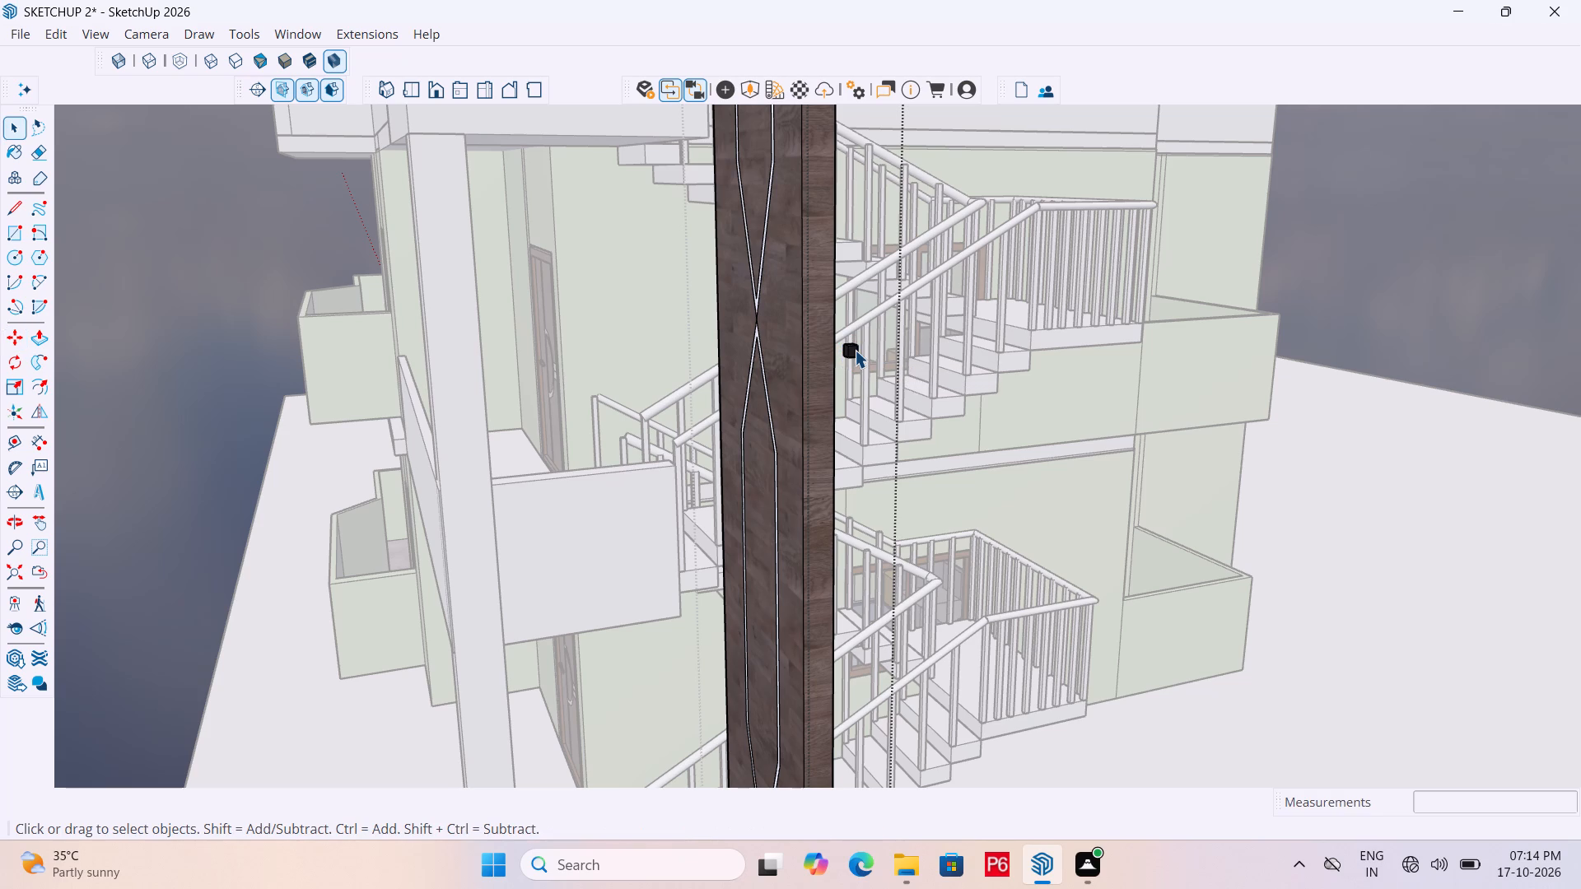
pyautogui.click(855, 349)
pyautogui.press('Delete')
# Save the model.
pyautogui.scroll(-6, 607, 384)
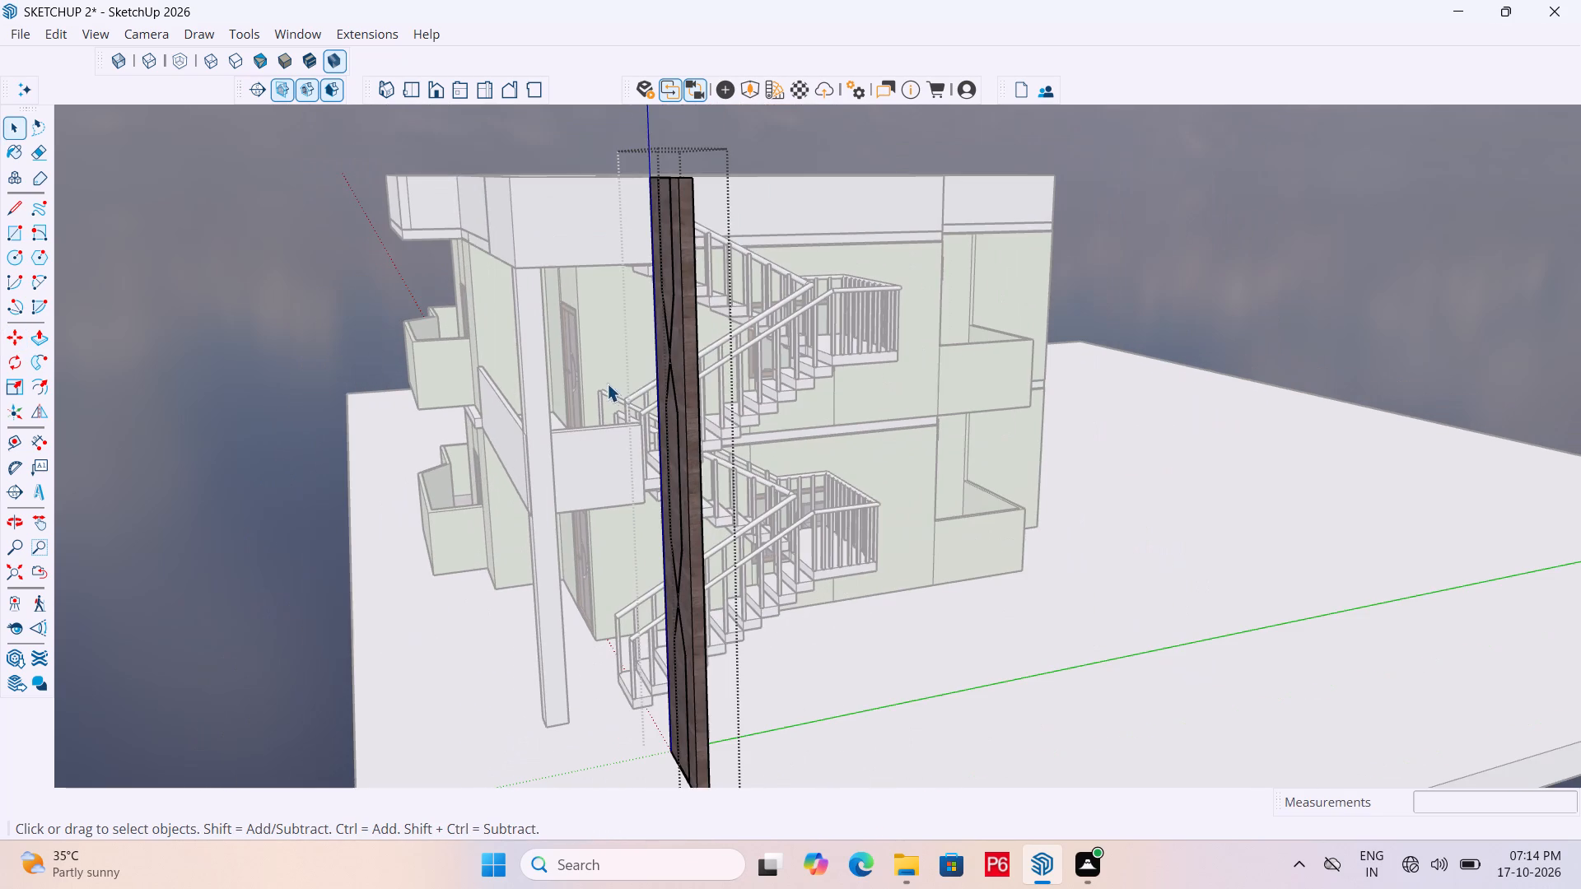
pyautogui.hotkey('ctrl', 's')
pyautogui.hotkey('ctrl', 's')
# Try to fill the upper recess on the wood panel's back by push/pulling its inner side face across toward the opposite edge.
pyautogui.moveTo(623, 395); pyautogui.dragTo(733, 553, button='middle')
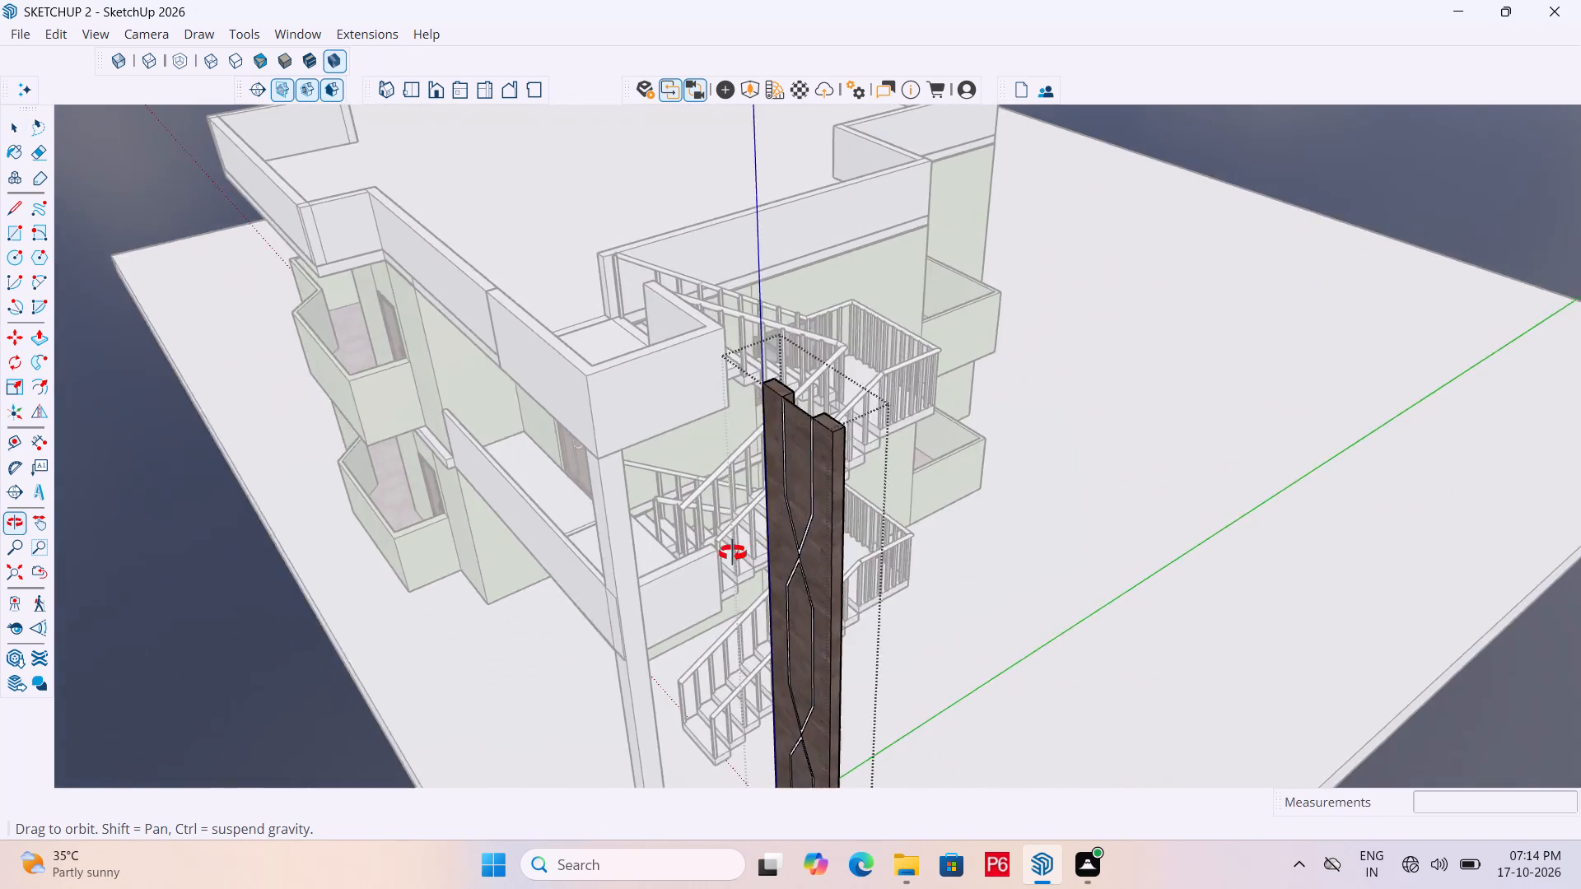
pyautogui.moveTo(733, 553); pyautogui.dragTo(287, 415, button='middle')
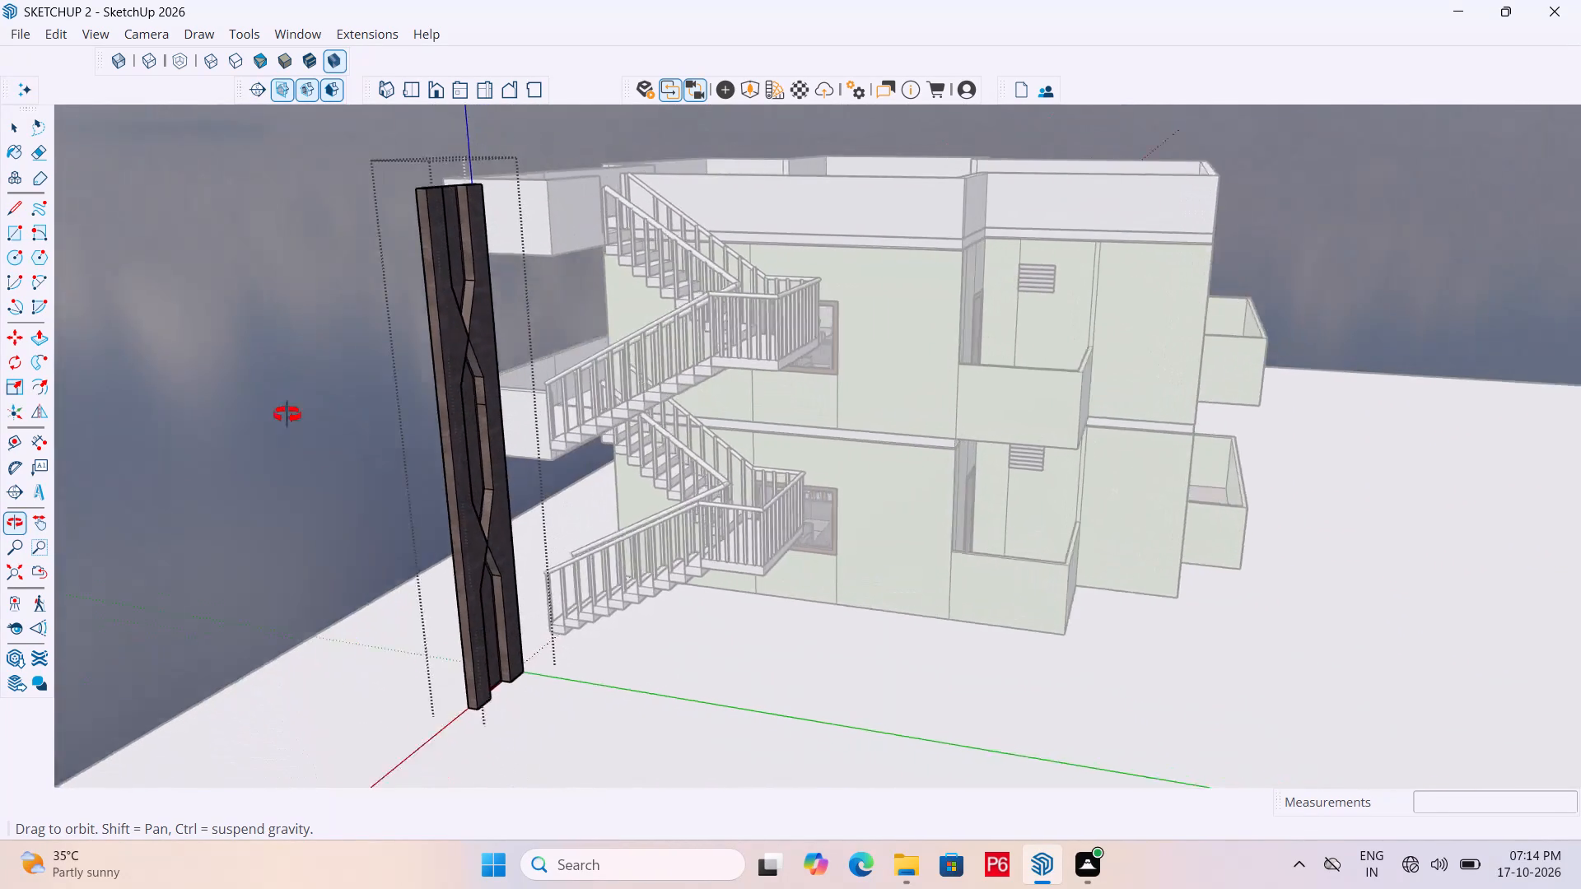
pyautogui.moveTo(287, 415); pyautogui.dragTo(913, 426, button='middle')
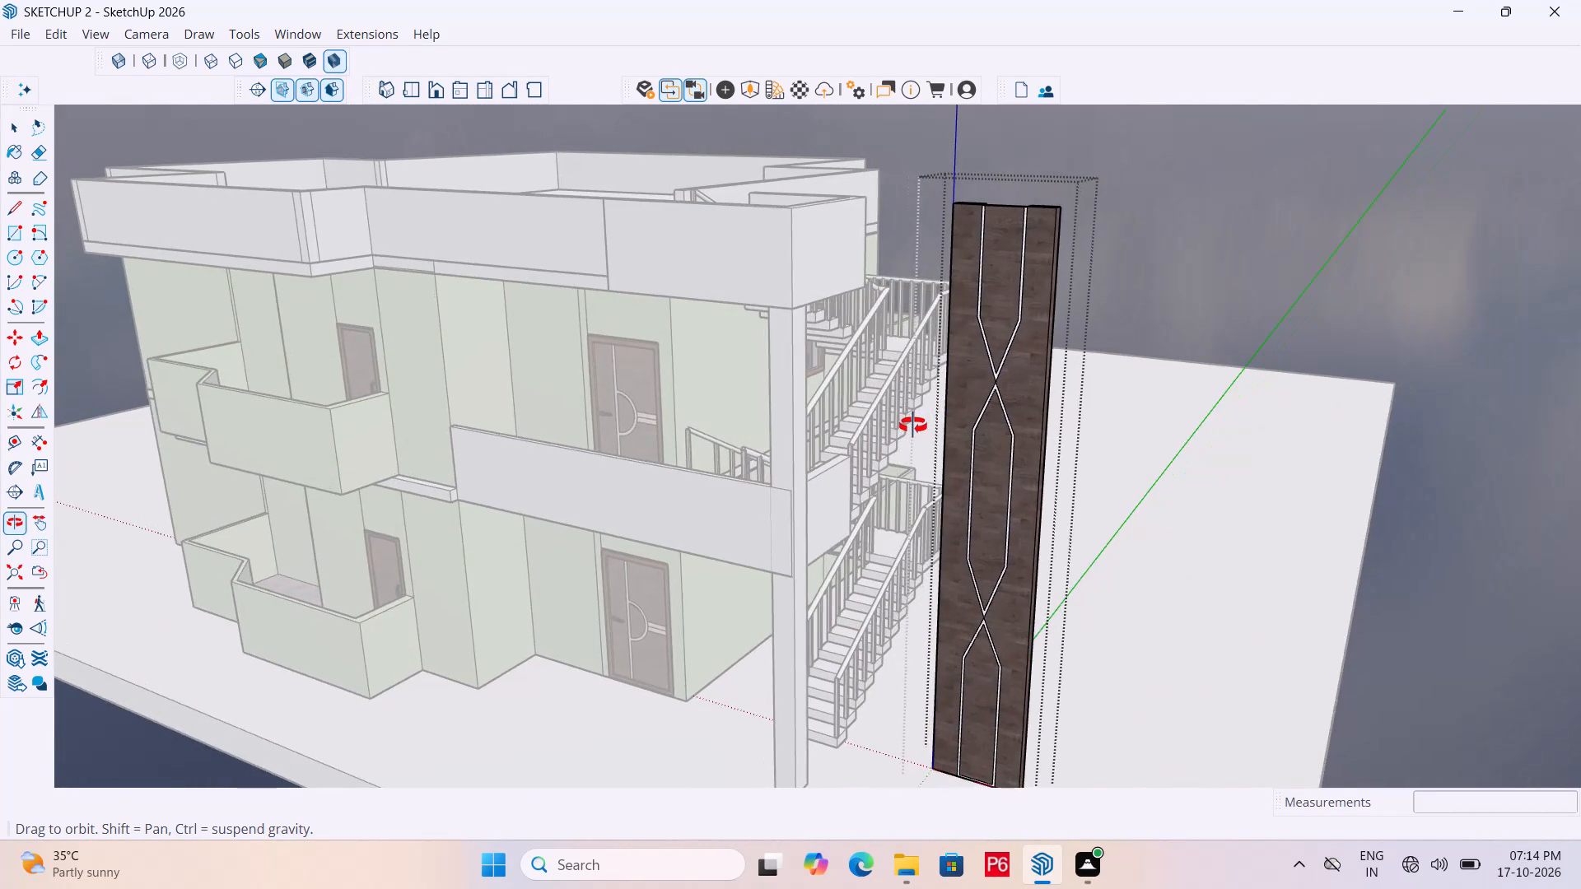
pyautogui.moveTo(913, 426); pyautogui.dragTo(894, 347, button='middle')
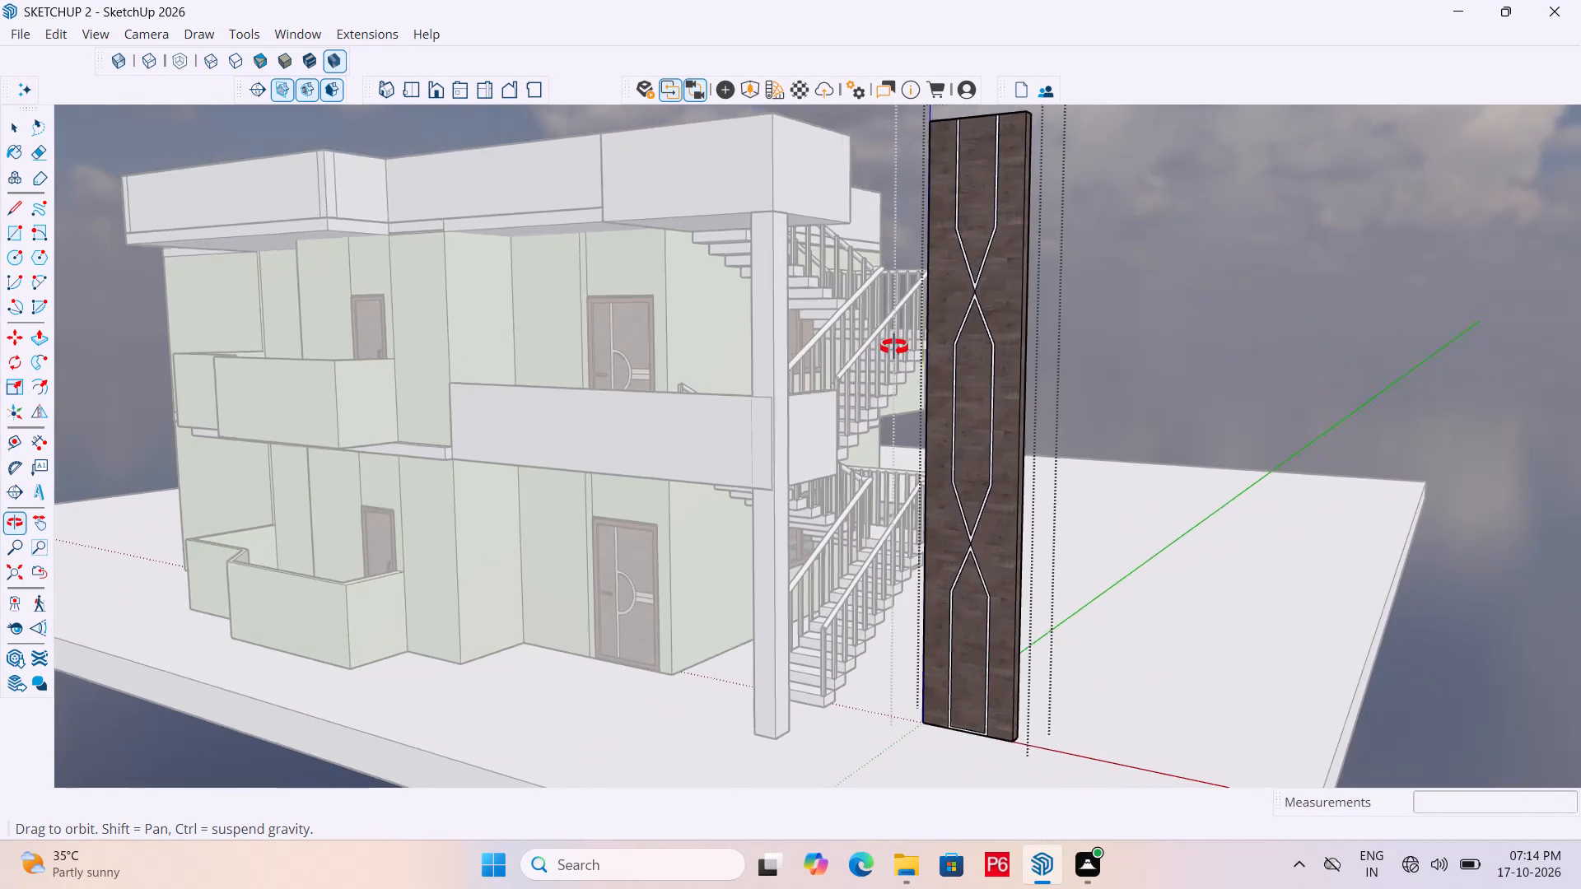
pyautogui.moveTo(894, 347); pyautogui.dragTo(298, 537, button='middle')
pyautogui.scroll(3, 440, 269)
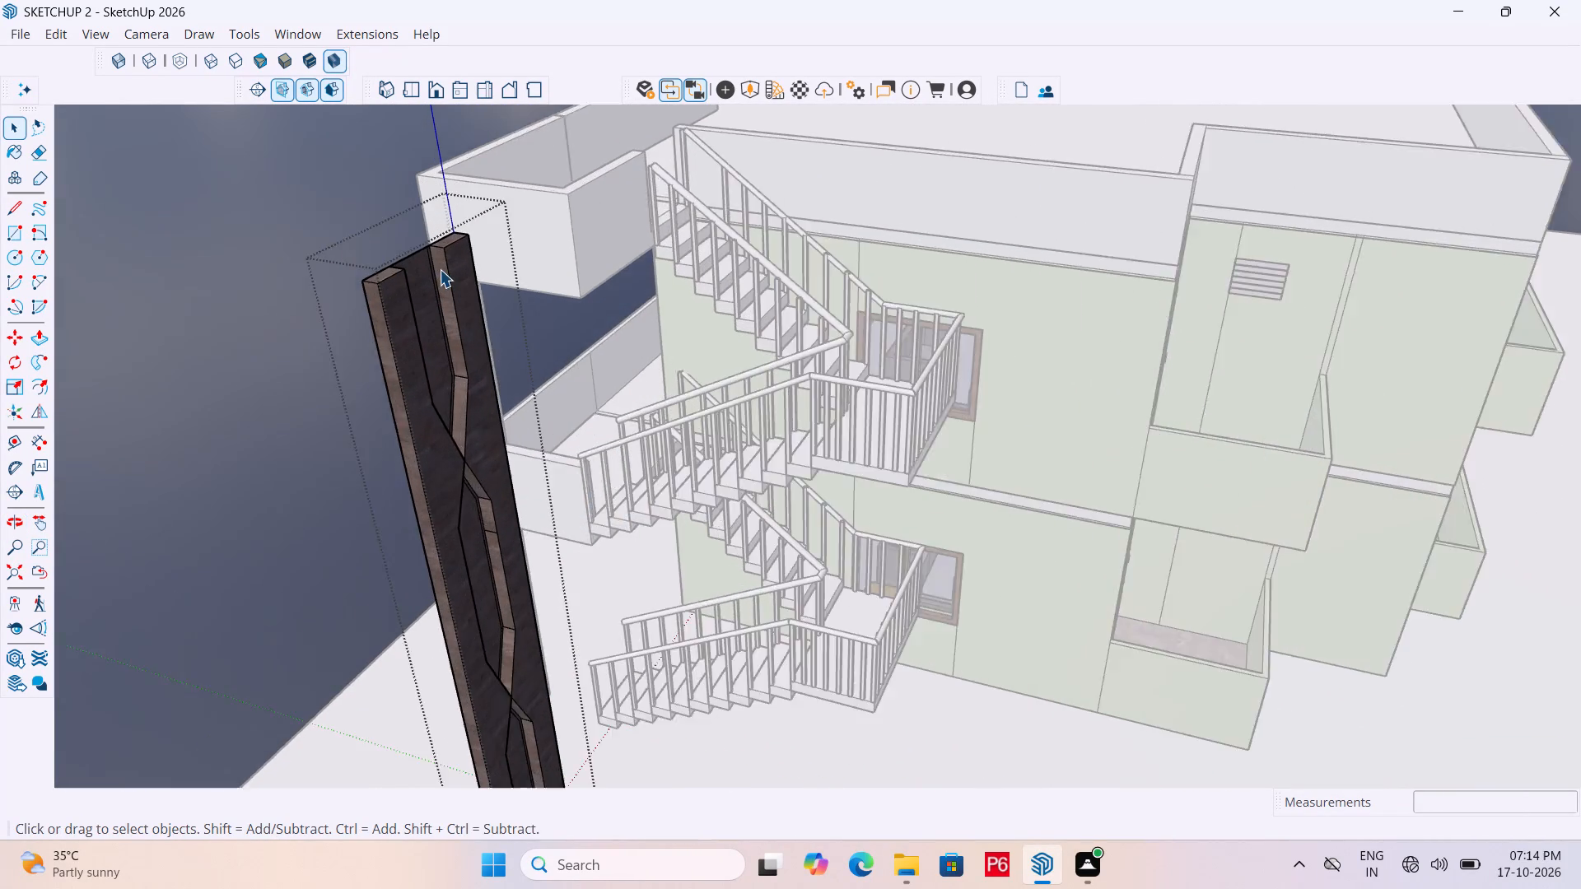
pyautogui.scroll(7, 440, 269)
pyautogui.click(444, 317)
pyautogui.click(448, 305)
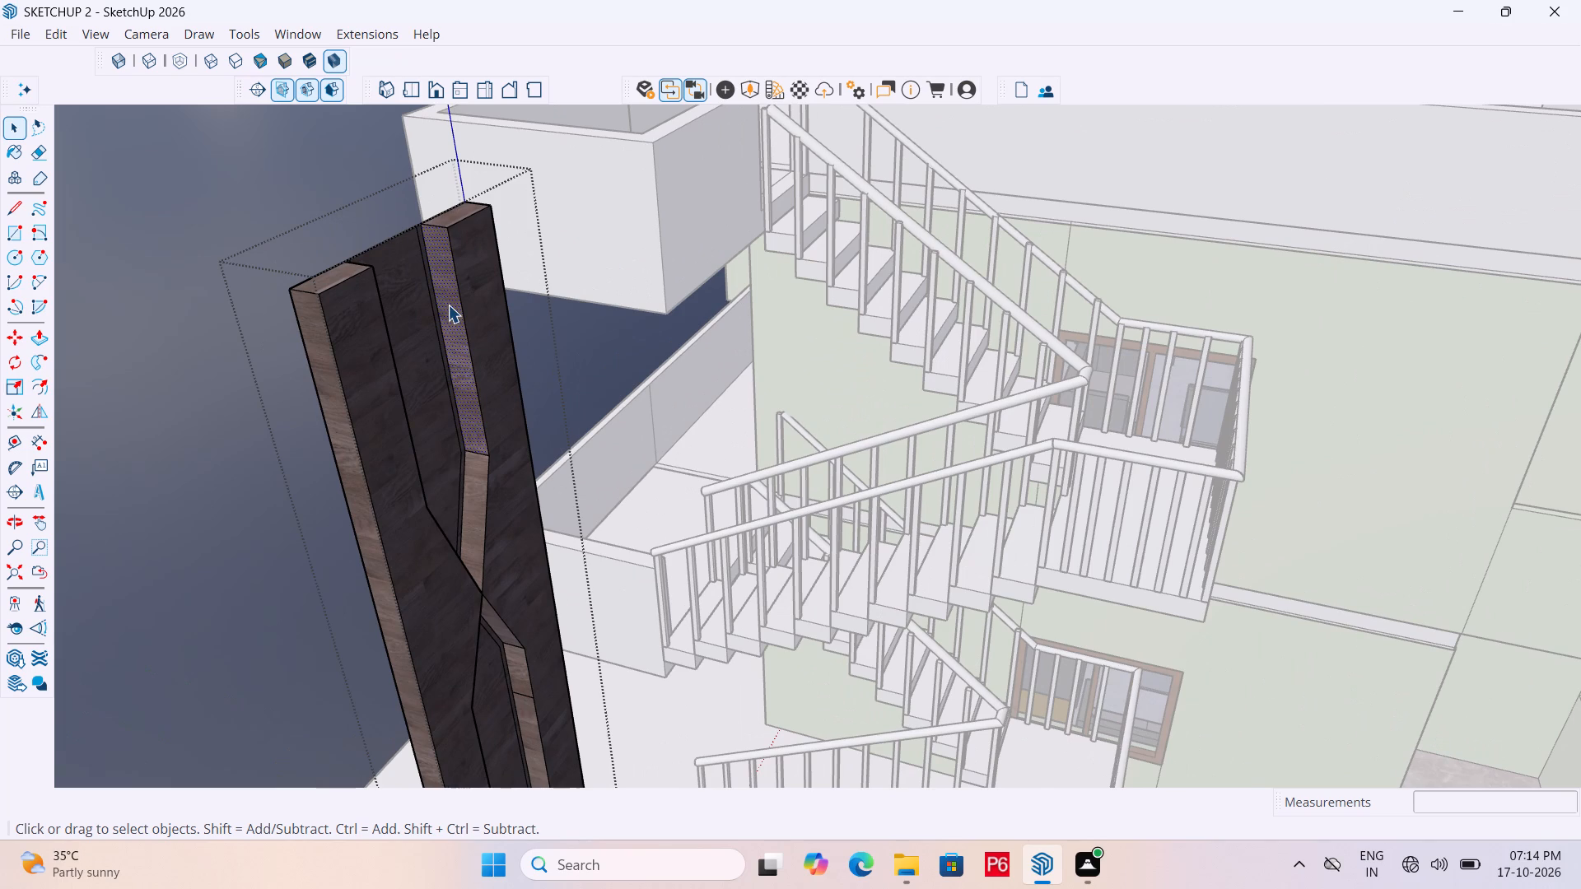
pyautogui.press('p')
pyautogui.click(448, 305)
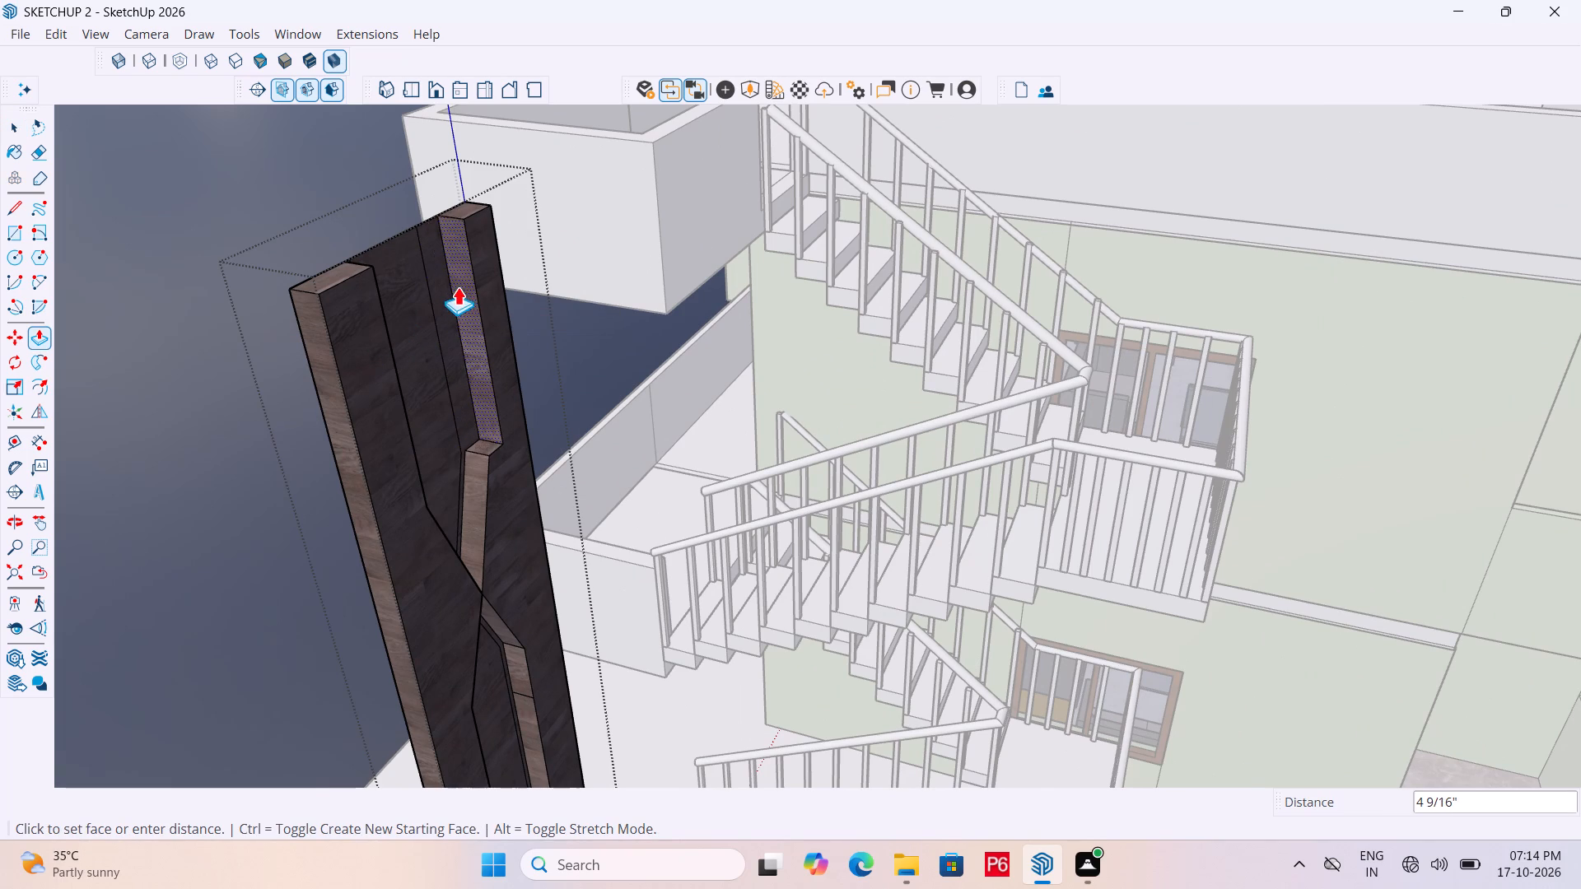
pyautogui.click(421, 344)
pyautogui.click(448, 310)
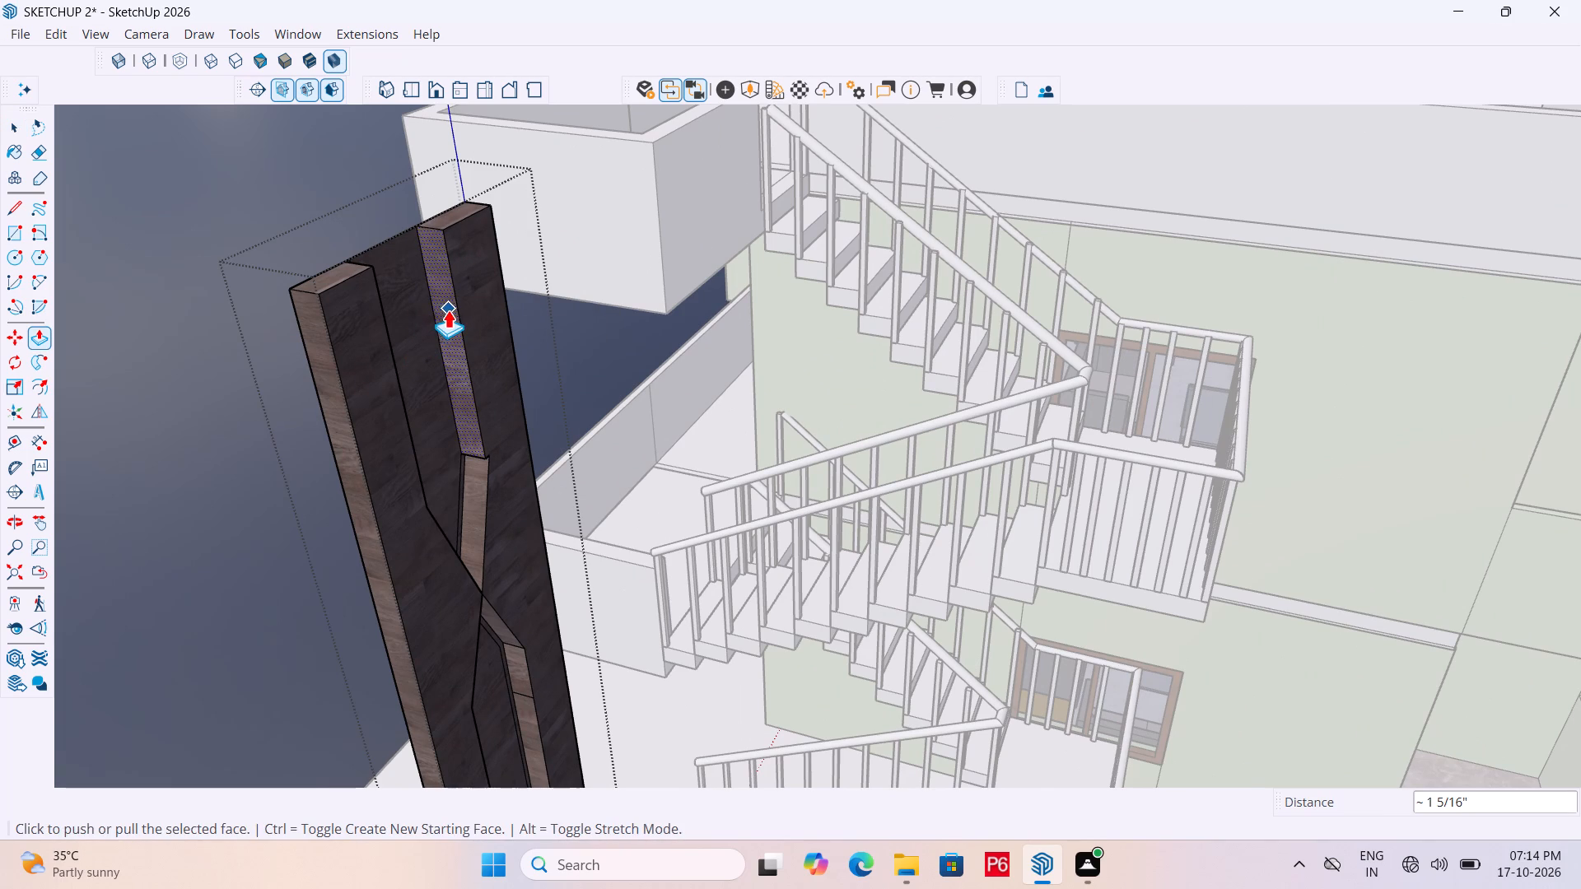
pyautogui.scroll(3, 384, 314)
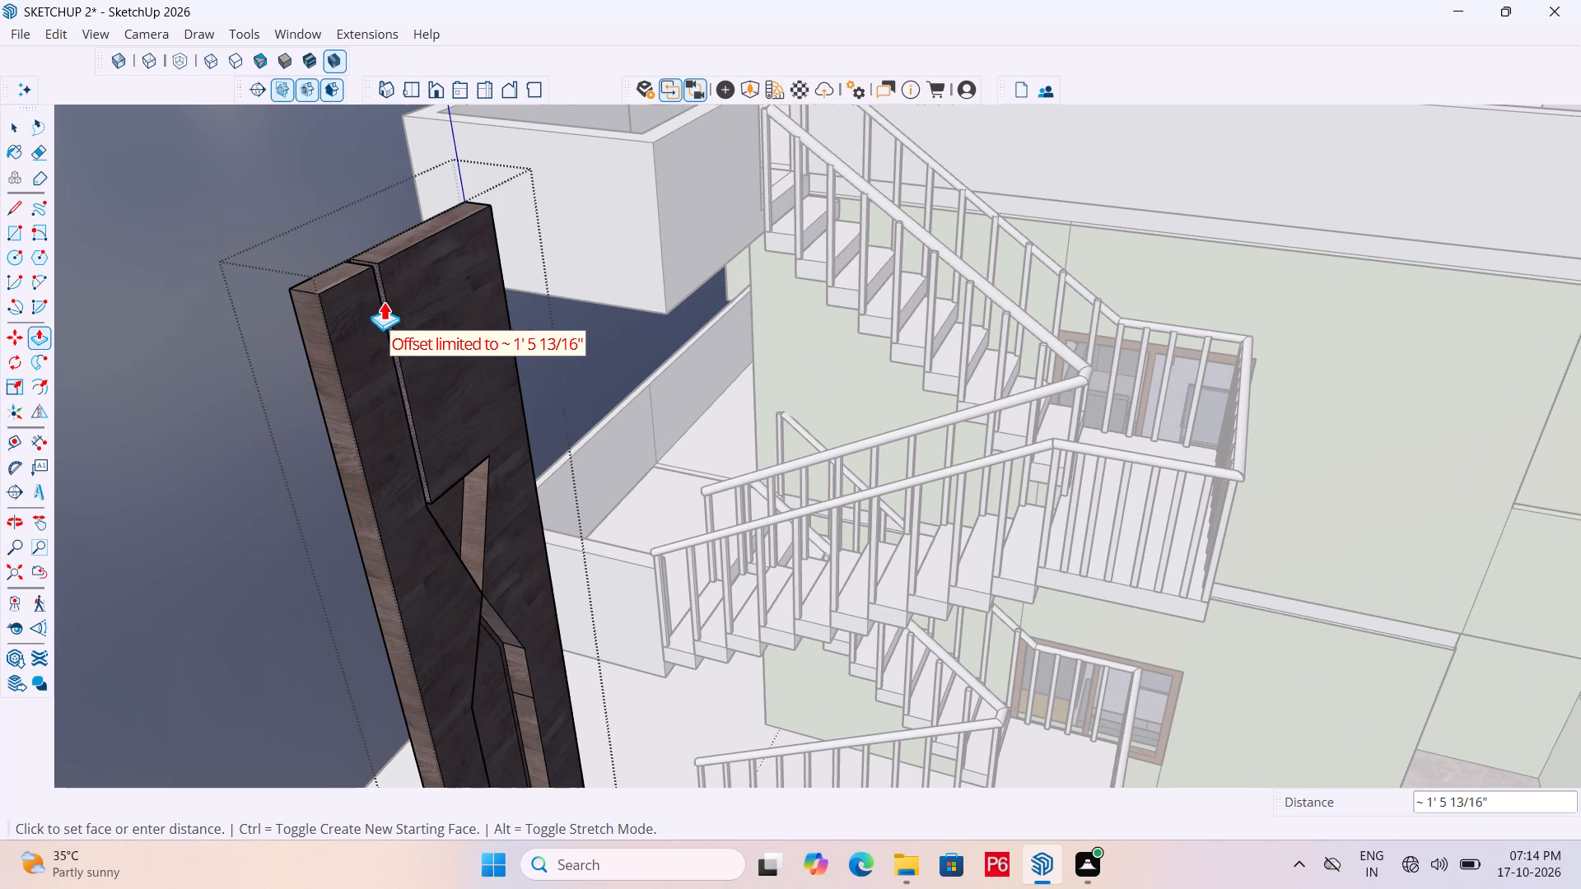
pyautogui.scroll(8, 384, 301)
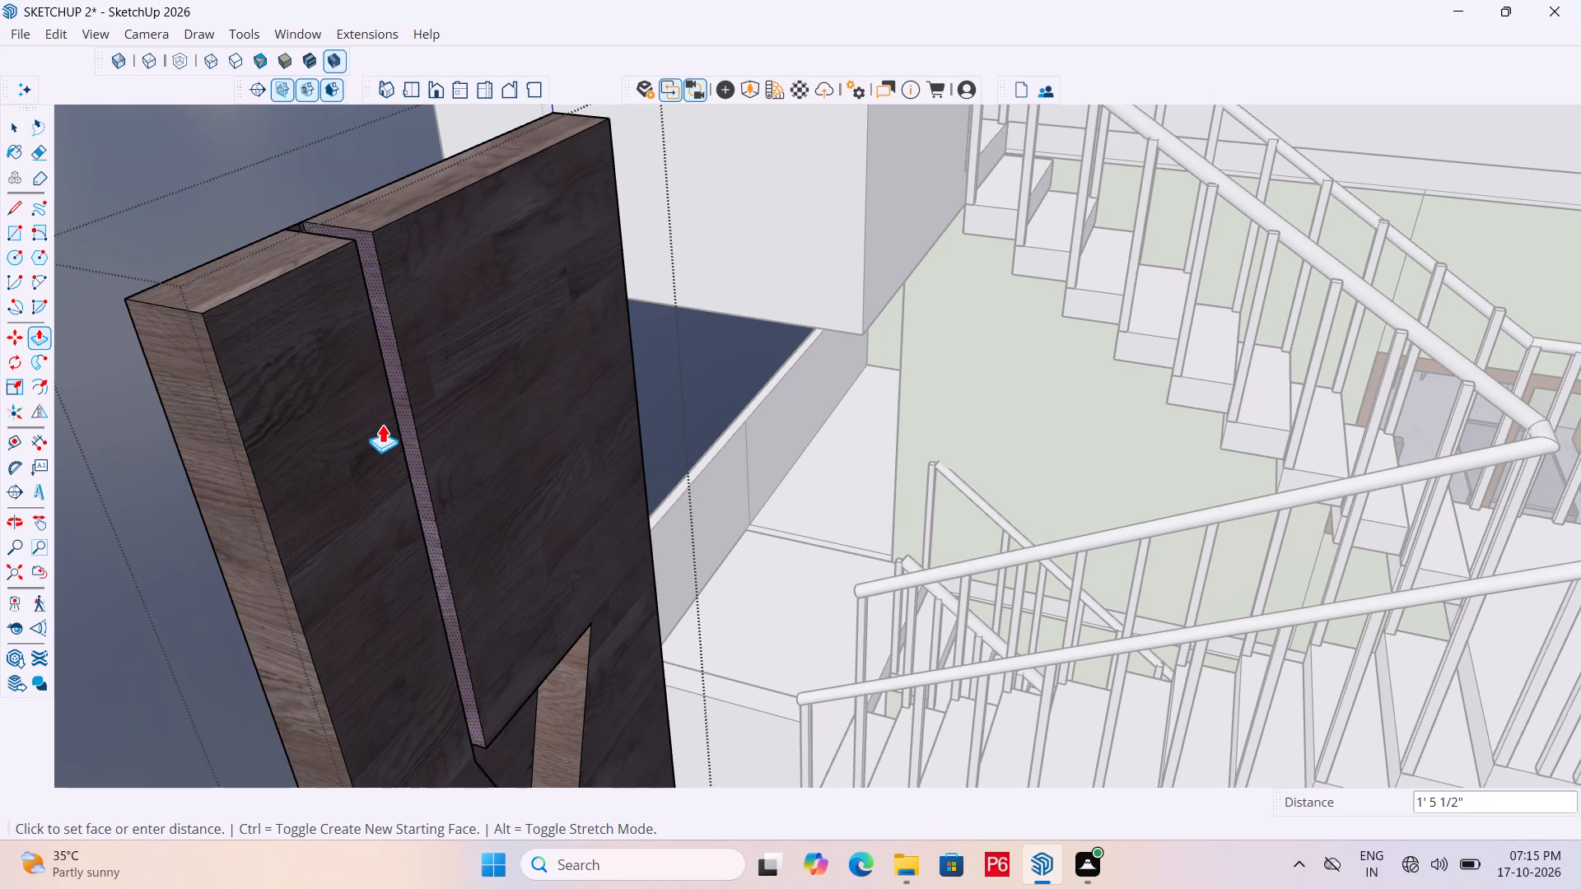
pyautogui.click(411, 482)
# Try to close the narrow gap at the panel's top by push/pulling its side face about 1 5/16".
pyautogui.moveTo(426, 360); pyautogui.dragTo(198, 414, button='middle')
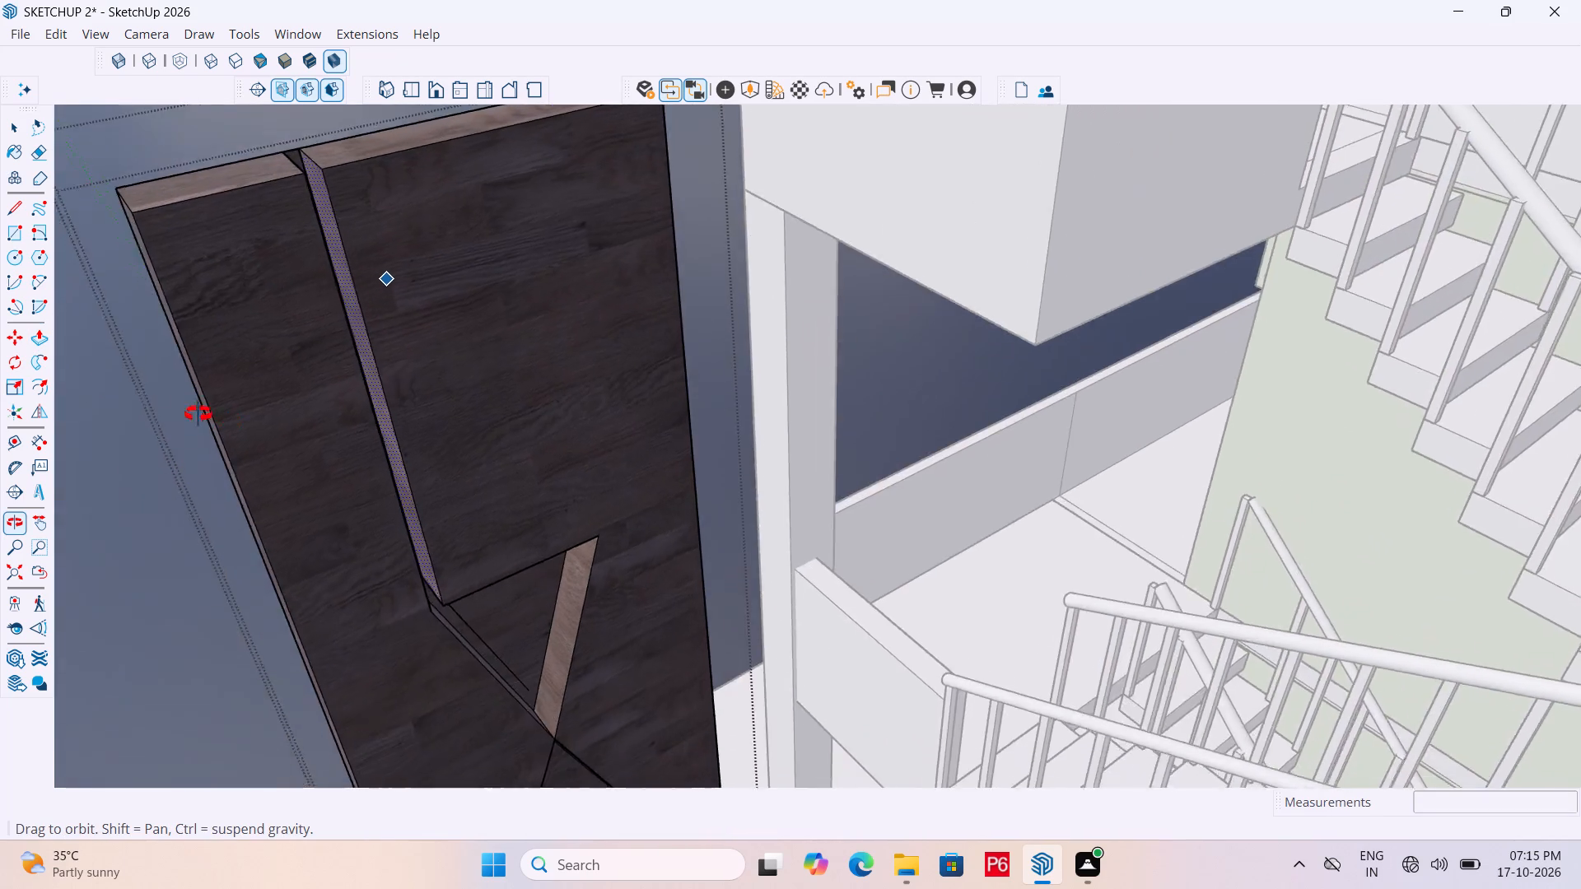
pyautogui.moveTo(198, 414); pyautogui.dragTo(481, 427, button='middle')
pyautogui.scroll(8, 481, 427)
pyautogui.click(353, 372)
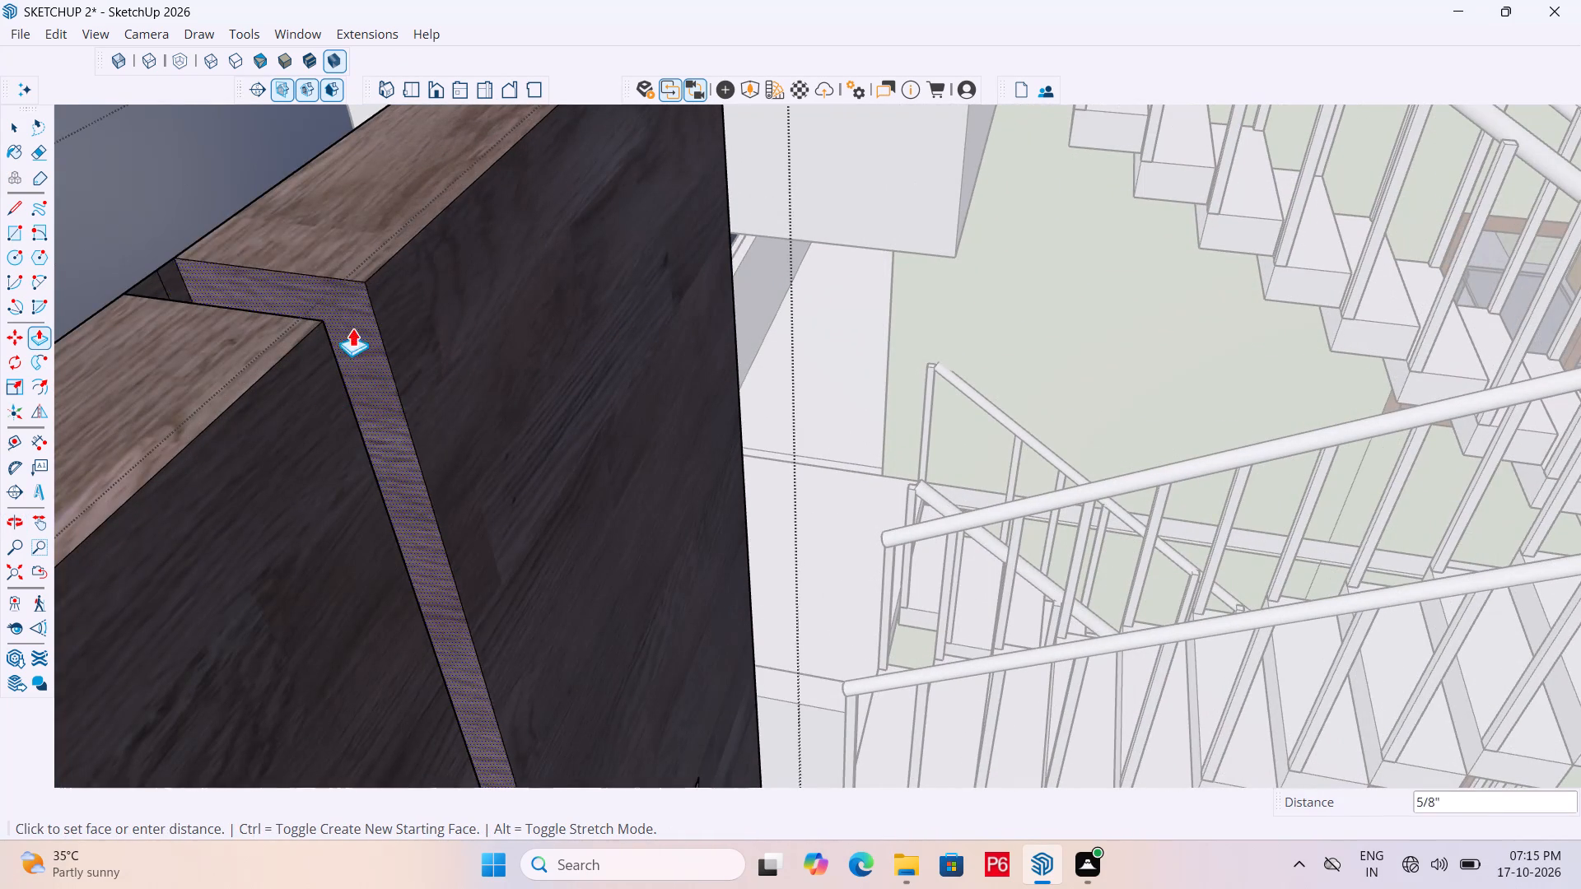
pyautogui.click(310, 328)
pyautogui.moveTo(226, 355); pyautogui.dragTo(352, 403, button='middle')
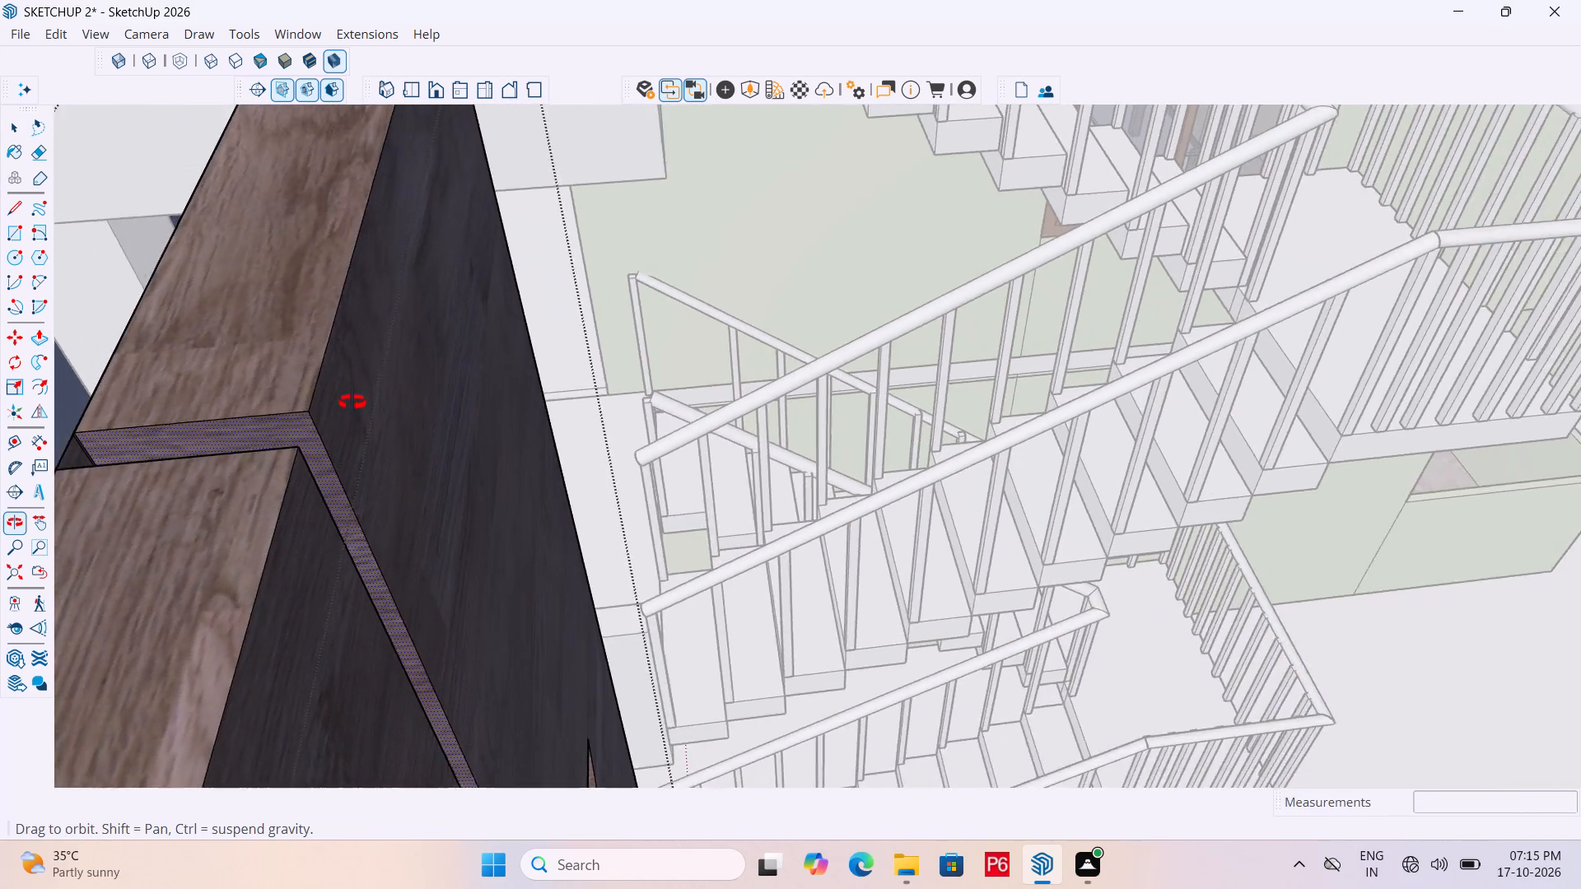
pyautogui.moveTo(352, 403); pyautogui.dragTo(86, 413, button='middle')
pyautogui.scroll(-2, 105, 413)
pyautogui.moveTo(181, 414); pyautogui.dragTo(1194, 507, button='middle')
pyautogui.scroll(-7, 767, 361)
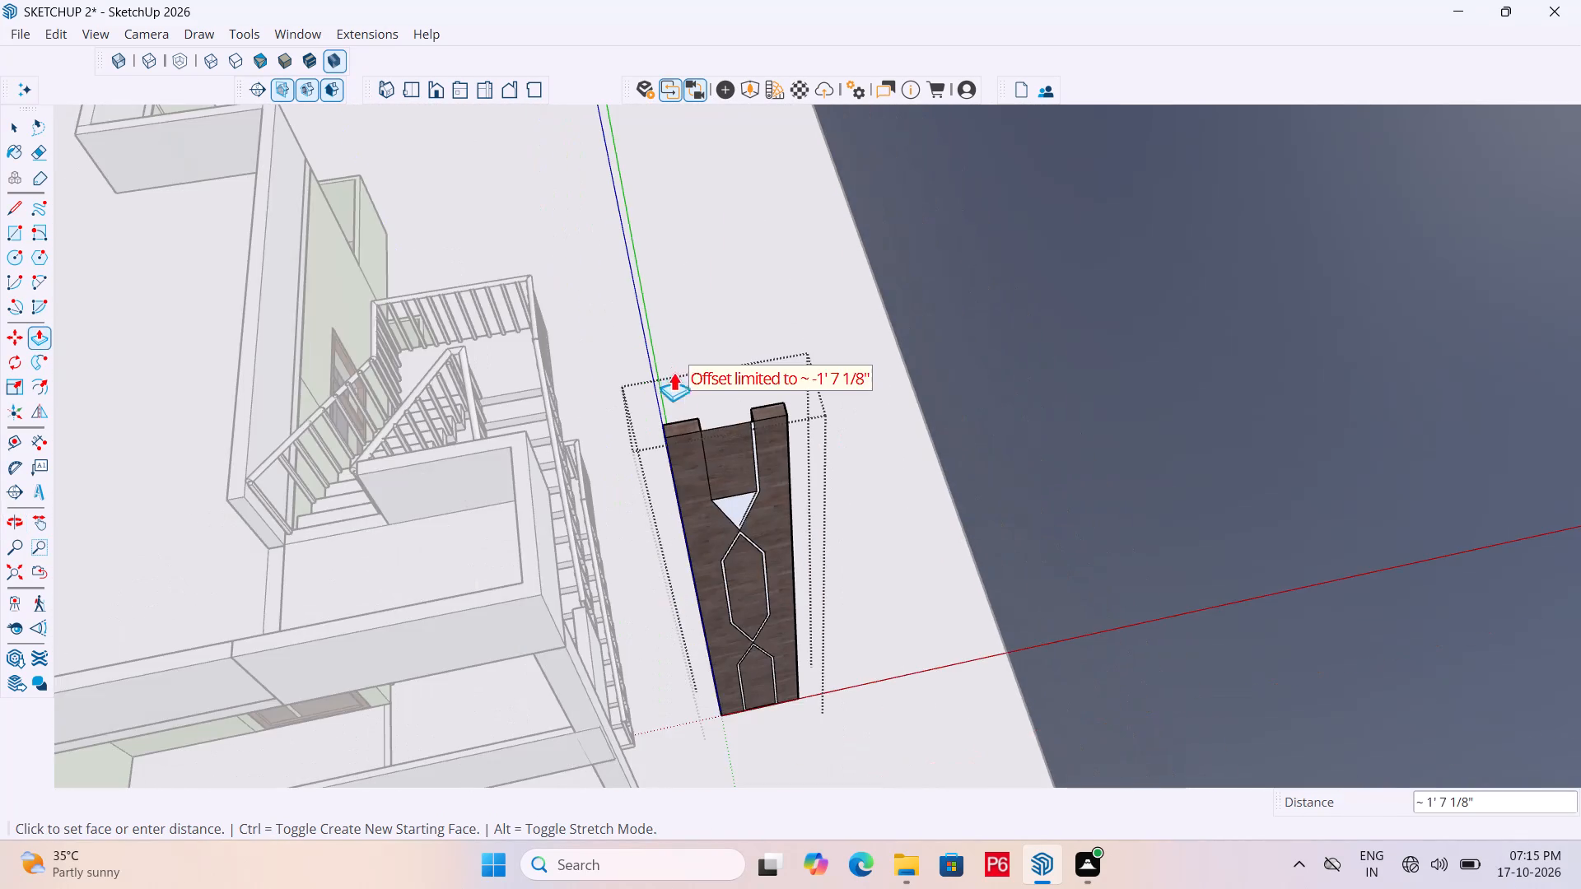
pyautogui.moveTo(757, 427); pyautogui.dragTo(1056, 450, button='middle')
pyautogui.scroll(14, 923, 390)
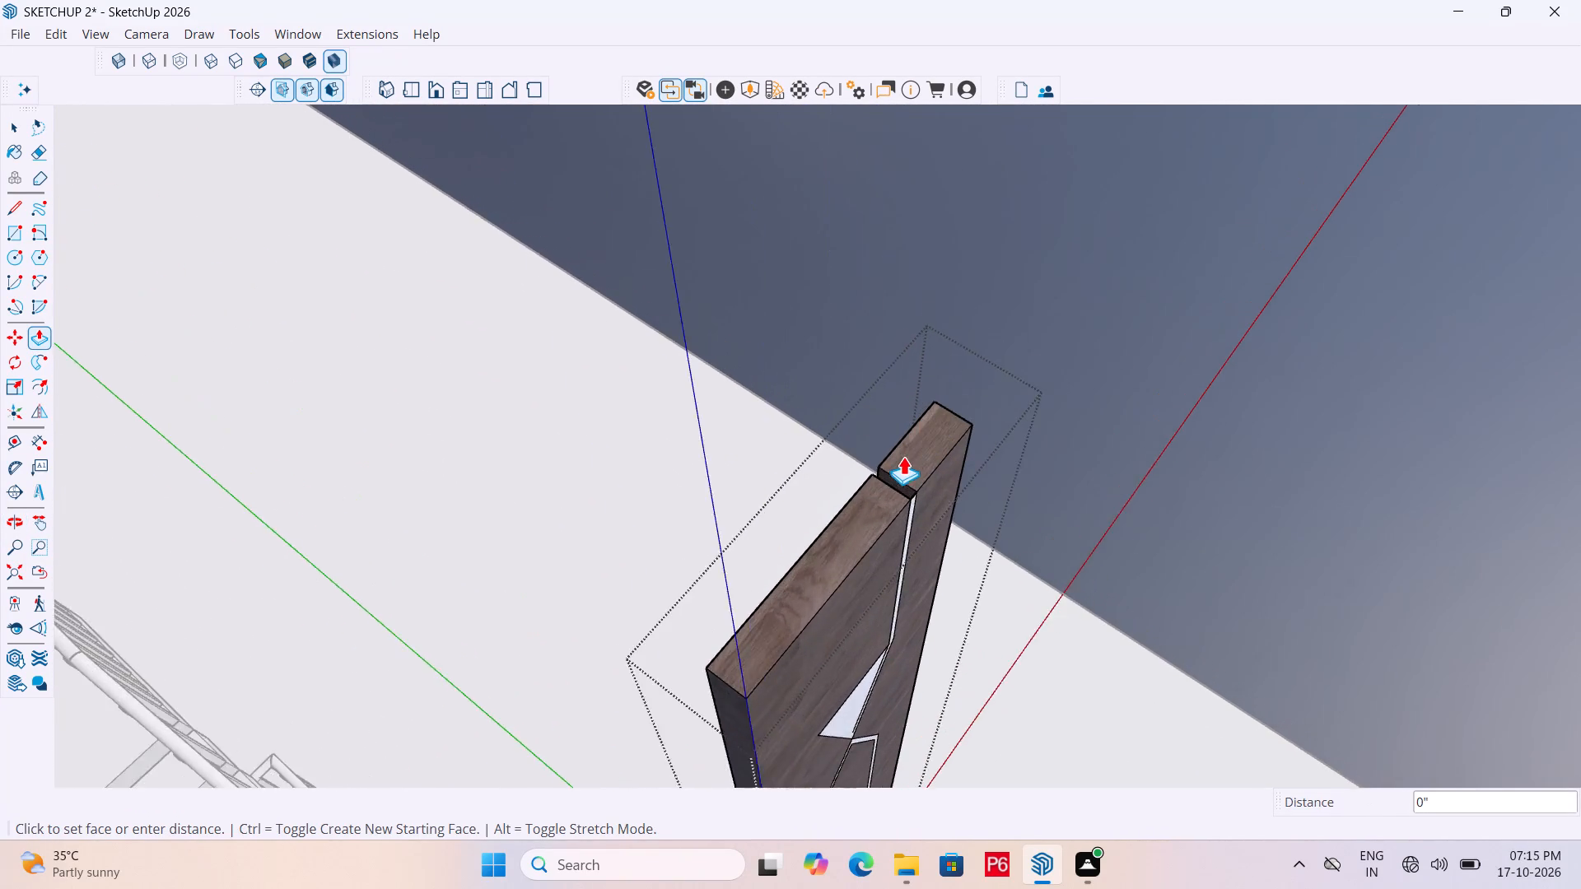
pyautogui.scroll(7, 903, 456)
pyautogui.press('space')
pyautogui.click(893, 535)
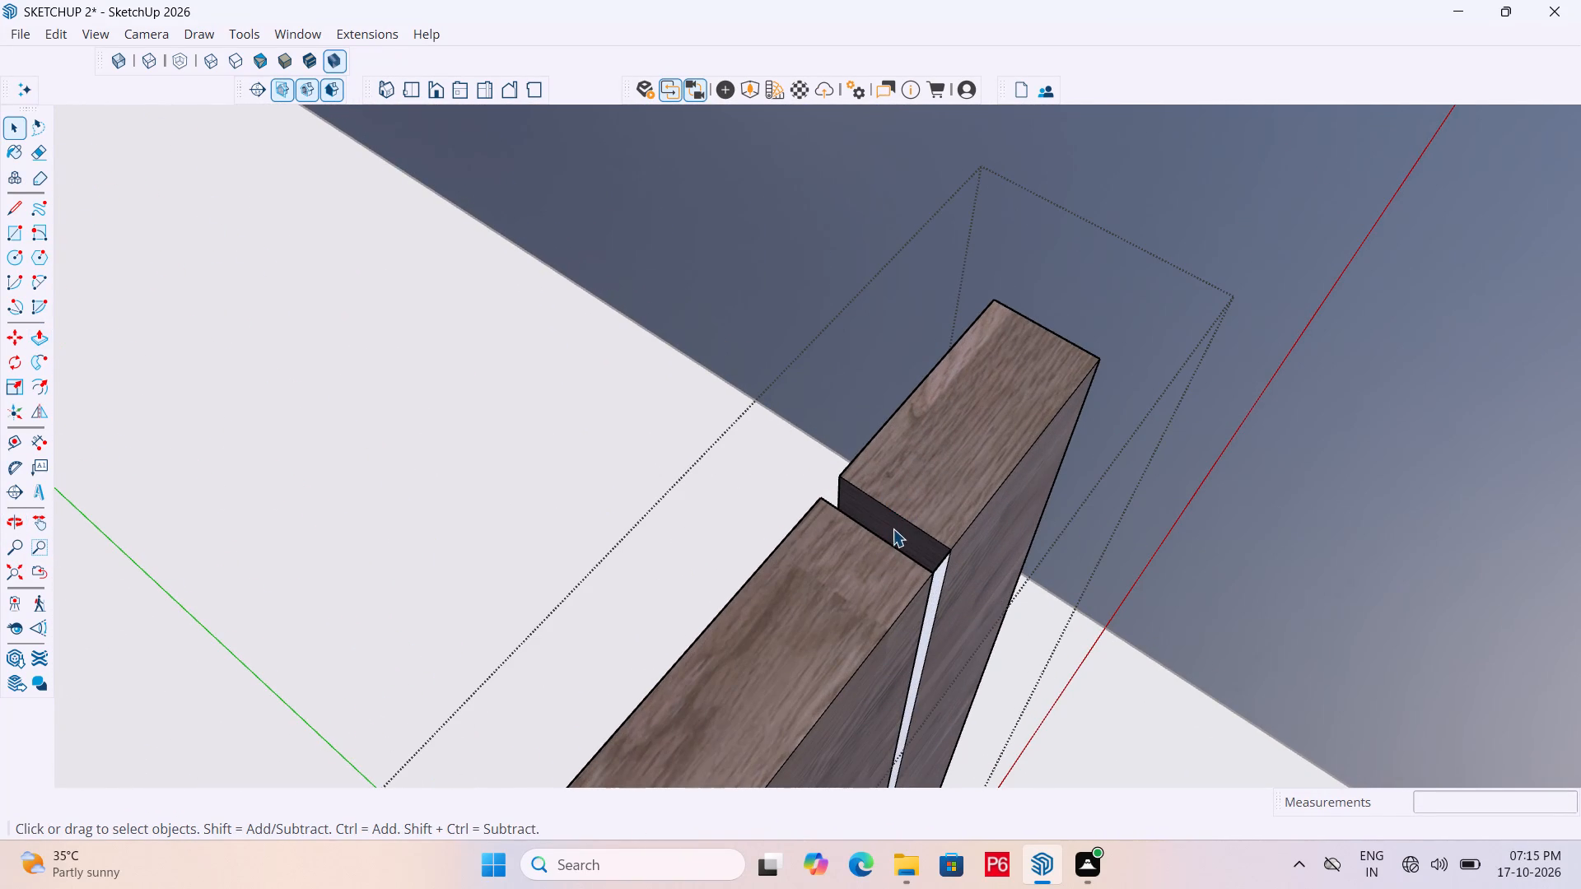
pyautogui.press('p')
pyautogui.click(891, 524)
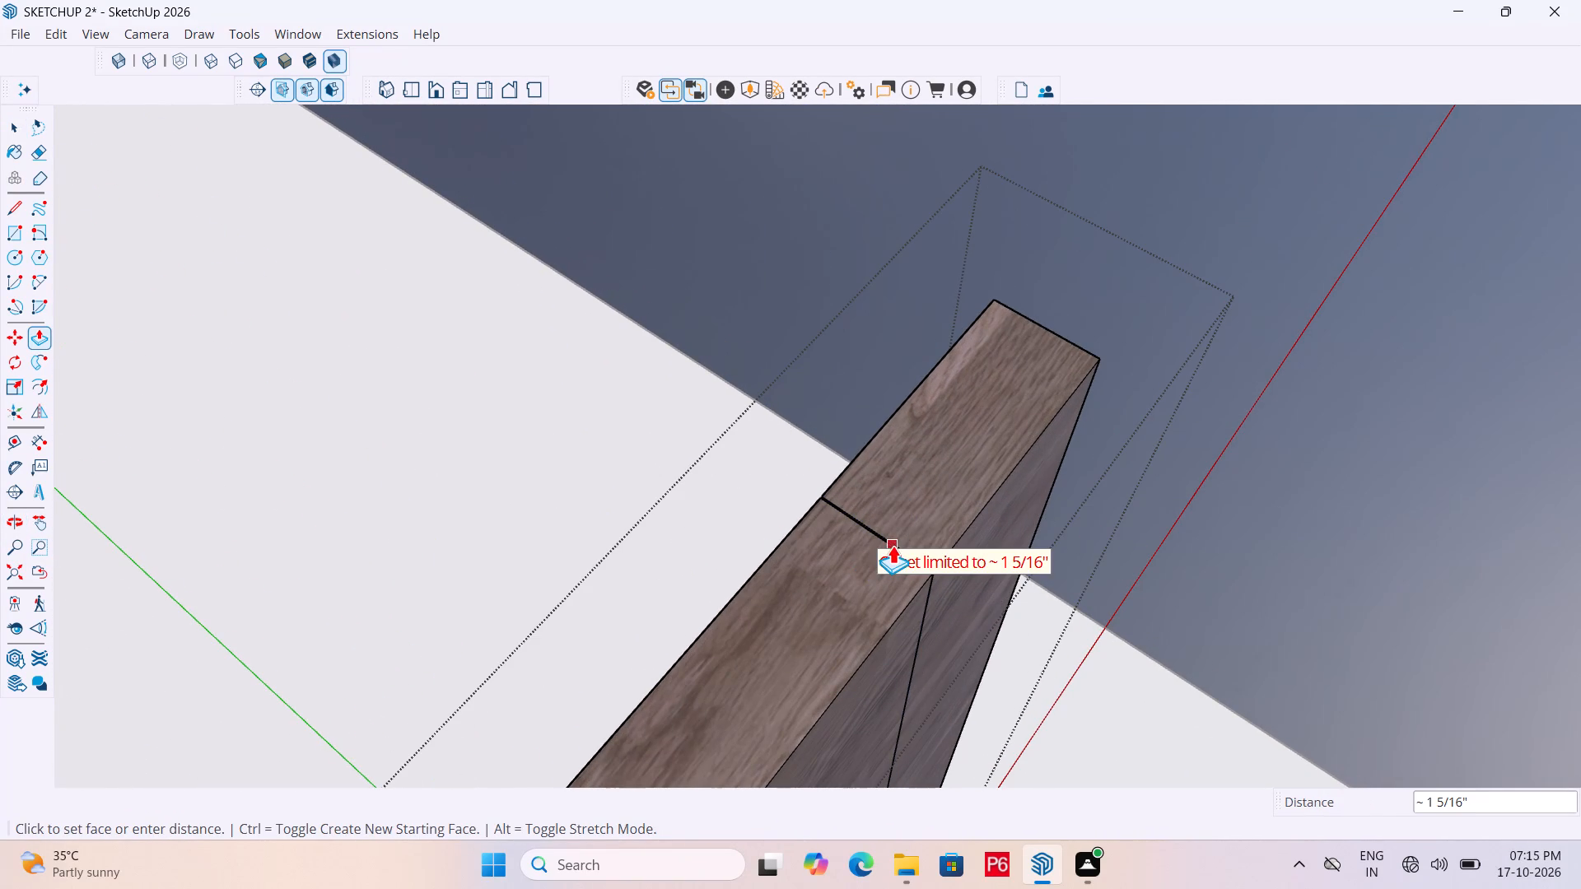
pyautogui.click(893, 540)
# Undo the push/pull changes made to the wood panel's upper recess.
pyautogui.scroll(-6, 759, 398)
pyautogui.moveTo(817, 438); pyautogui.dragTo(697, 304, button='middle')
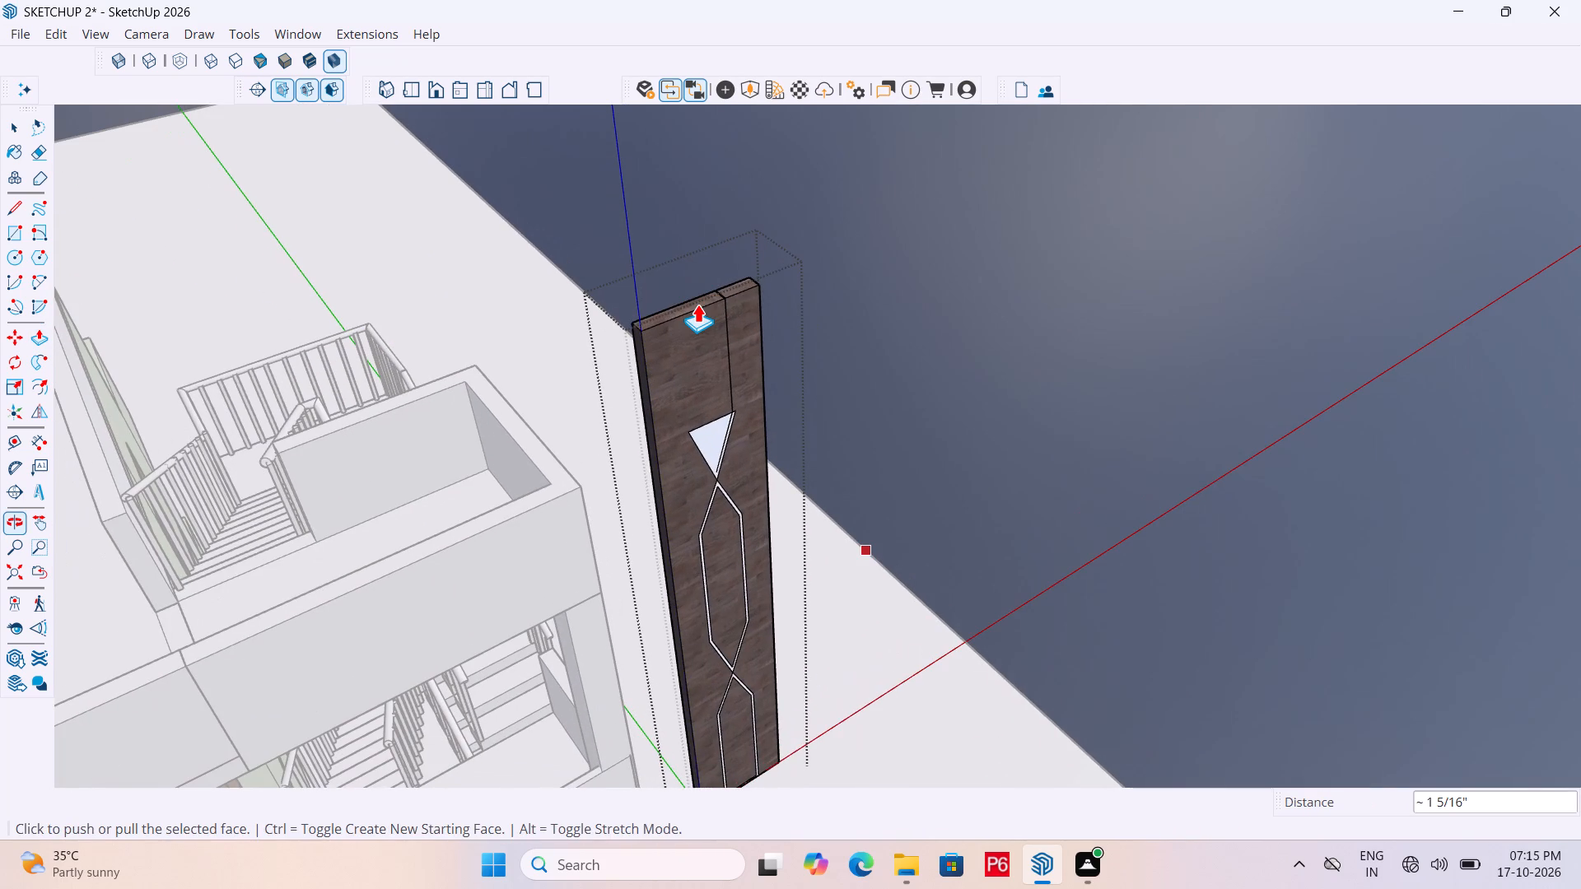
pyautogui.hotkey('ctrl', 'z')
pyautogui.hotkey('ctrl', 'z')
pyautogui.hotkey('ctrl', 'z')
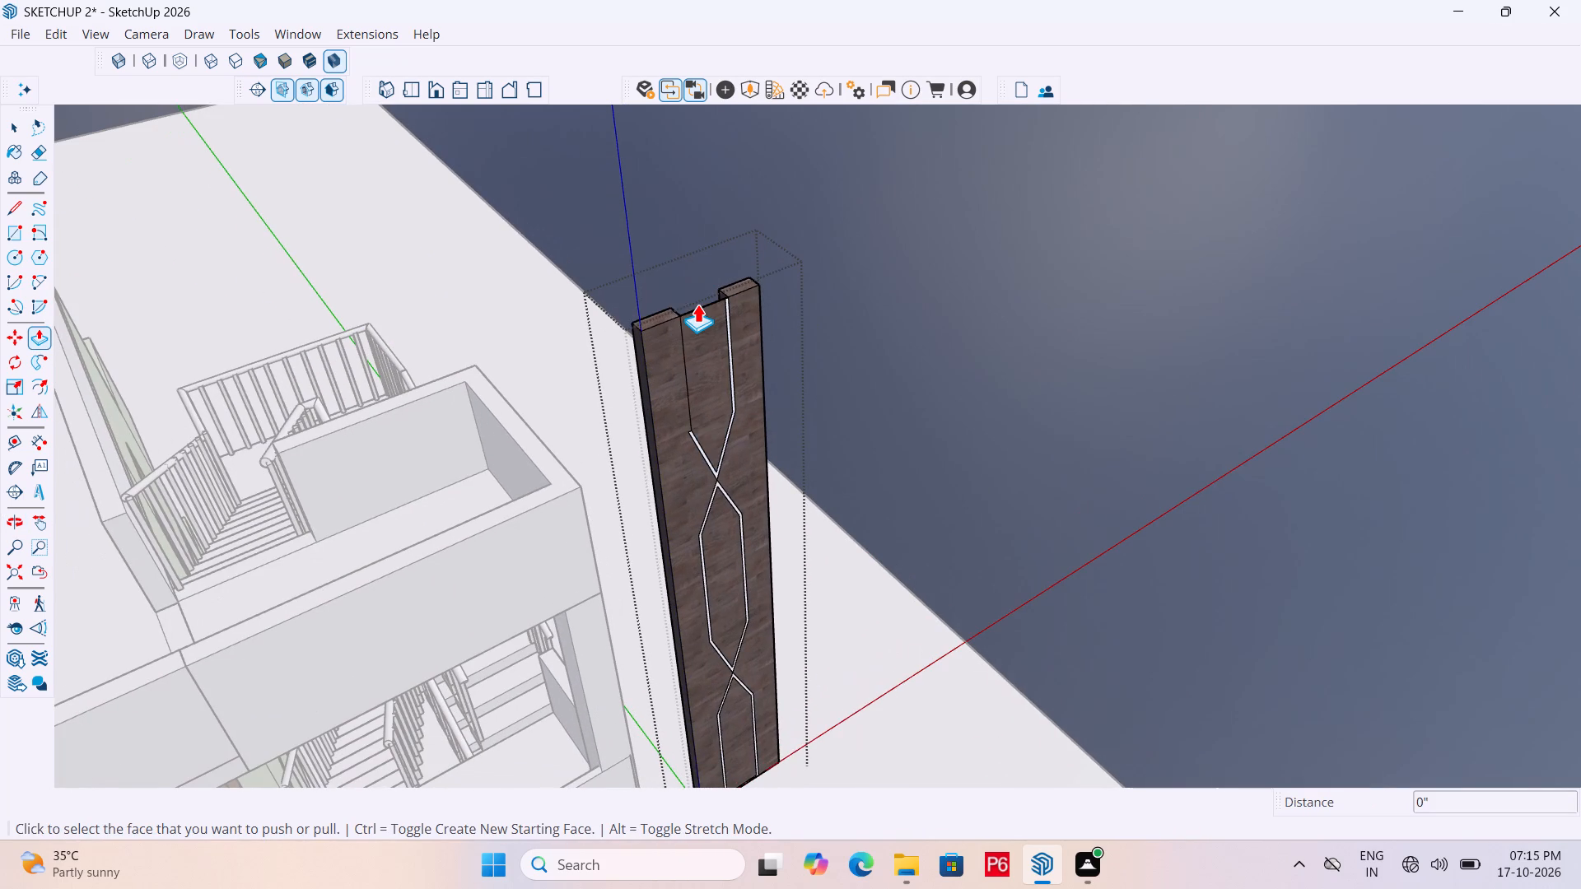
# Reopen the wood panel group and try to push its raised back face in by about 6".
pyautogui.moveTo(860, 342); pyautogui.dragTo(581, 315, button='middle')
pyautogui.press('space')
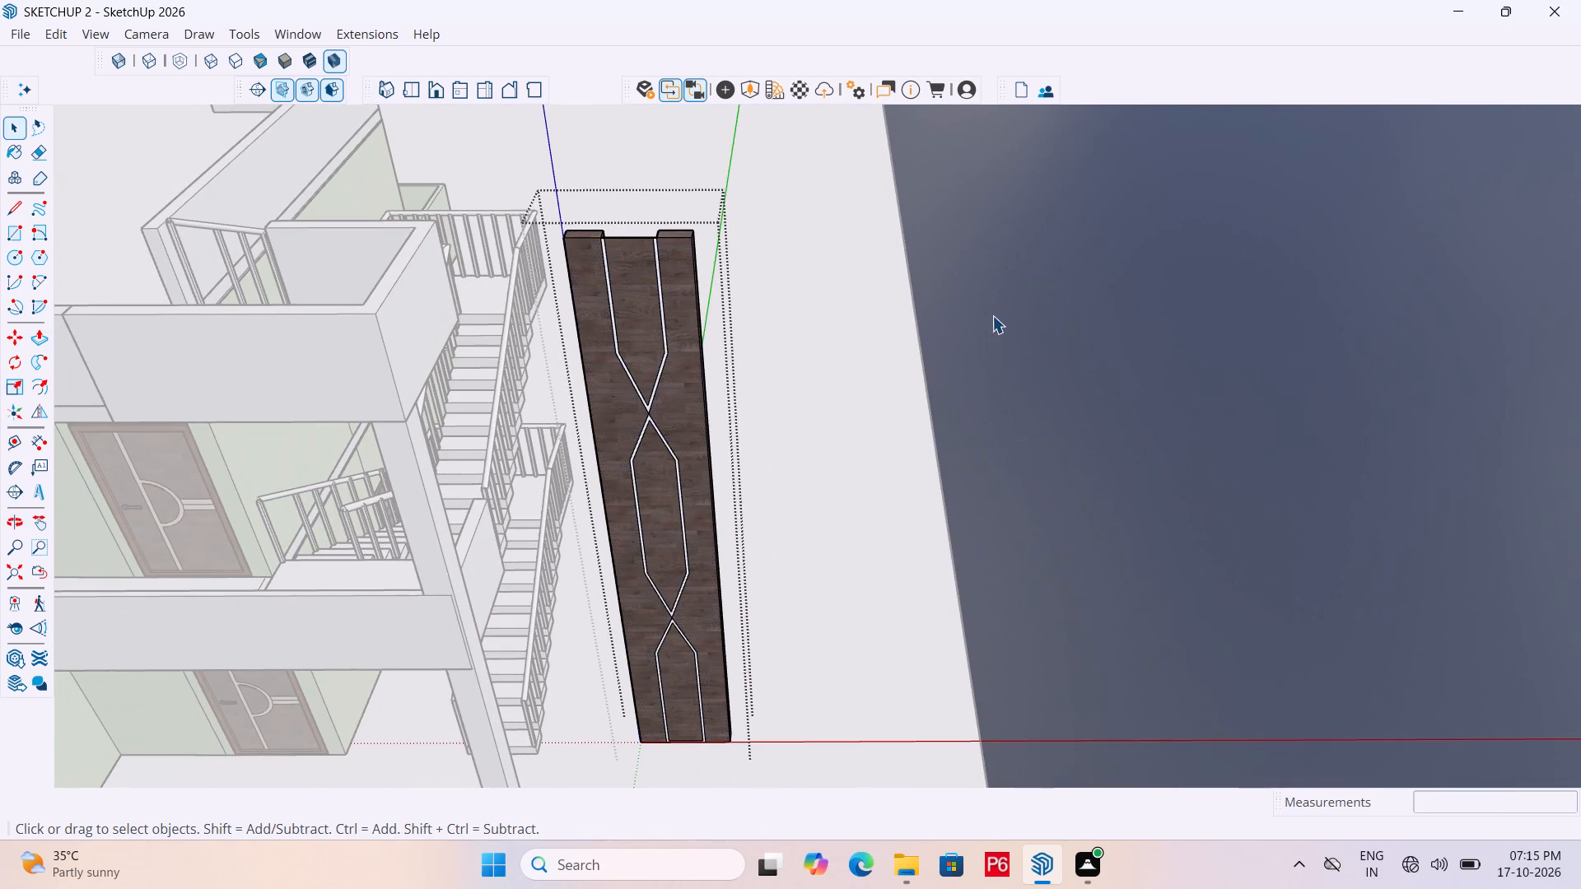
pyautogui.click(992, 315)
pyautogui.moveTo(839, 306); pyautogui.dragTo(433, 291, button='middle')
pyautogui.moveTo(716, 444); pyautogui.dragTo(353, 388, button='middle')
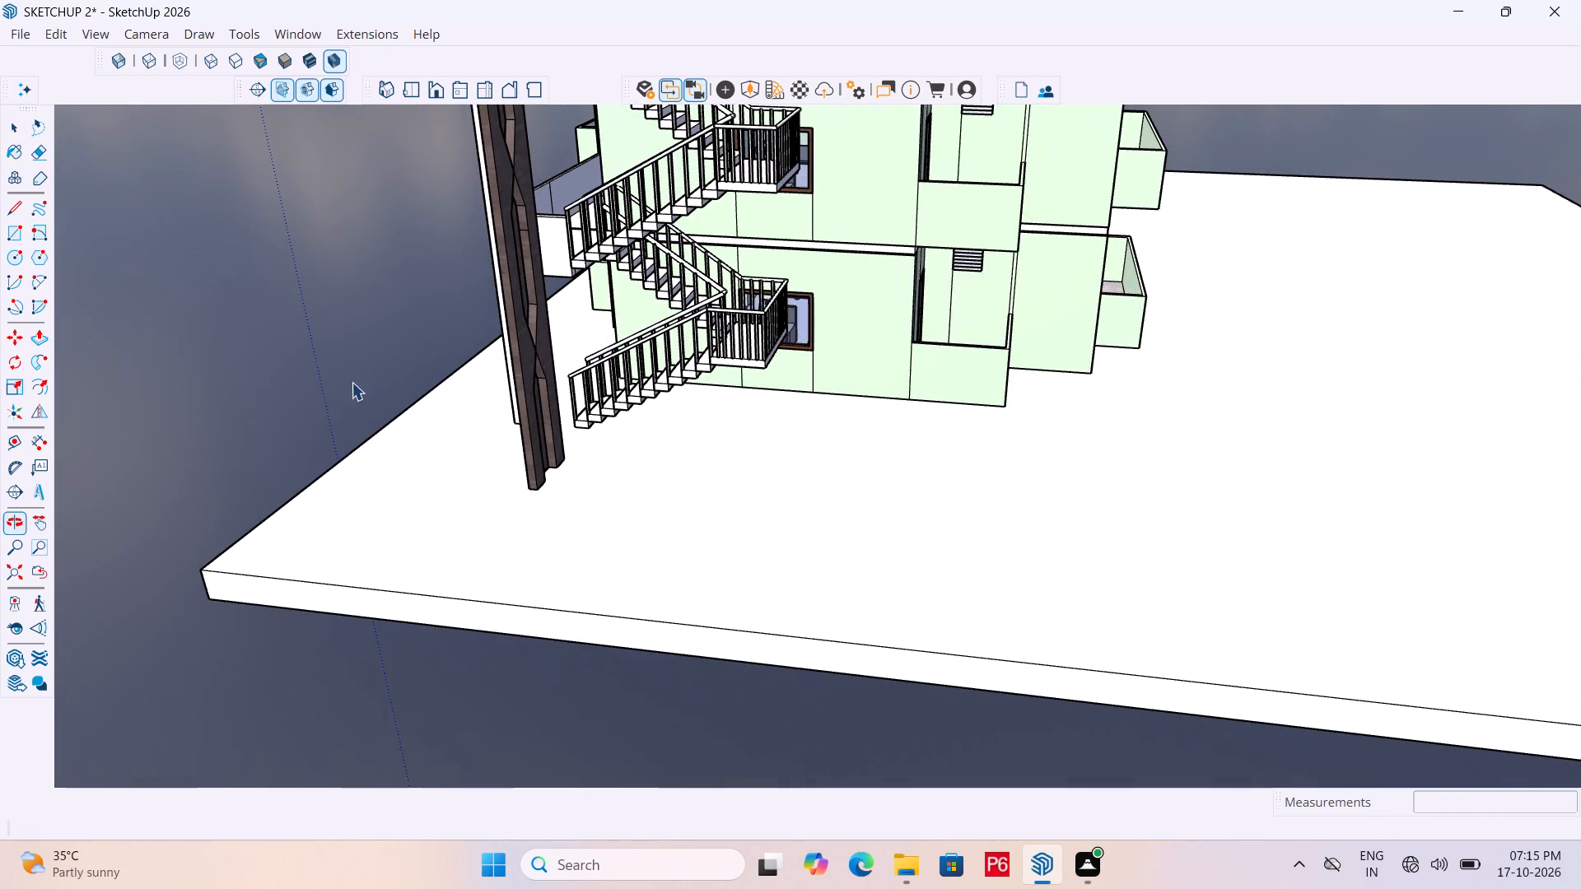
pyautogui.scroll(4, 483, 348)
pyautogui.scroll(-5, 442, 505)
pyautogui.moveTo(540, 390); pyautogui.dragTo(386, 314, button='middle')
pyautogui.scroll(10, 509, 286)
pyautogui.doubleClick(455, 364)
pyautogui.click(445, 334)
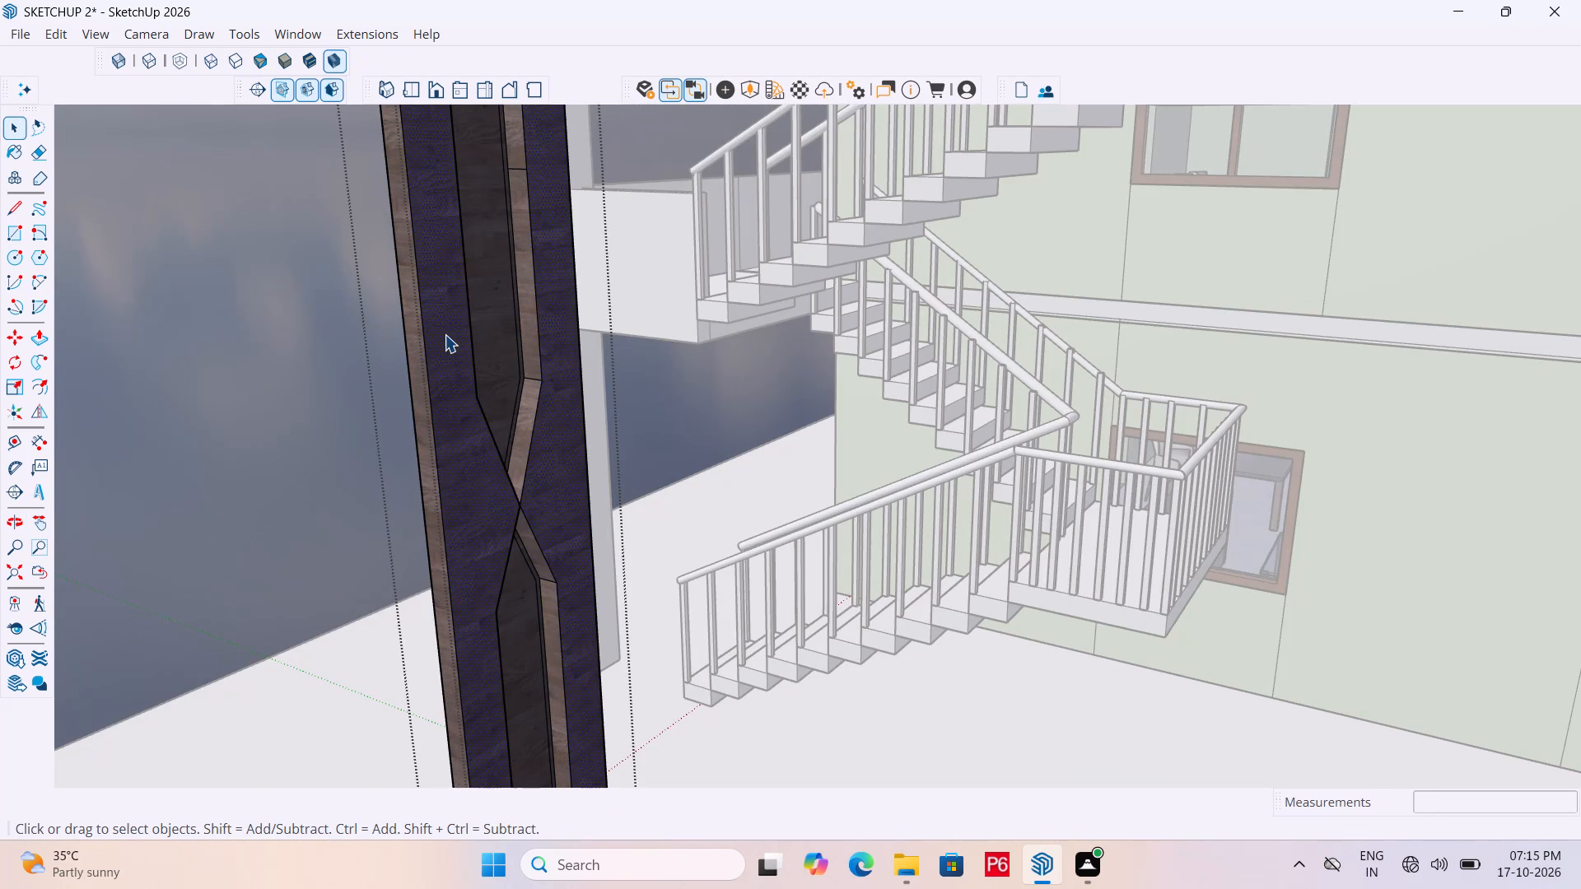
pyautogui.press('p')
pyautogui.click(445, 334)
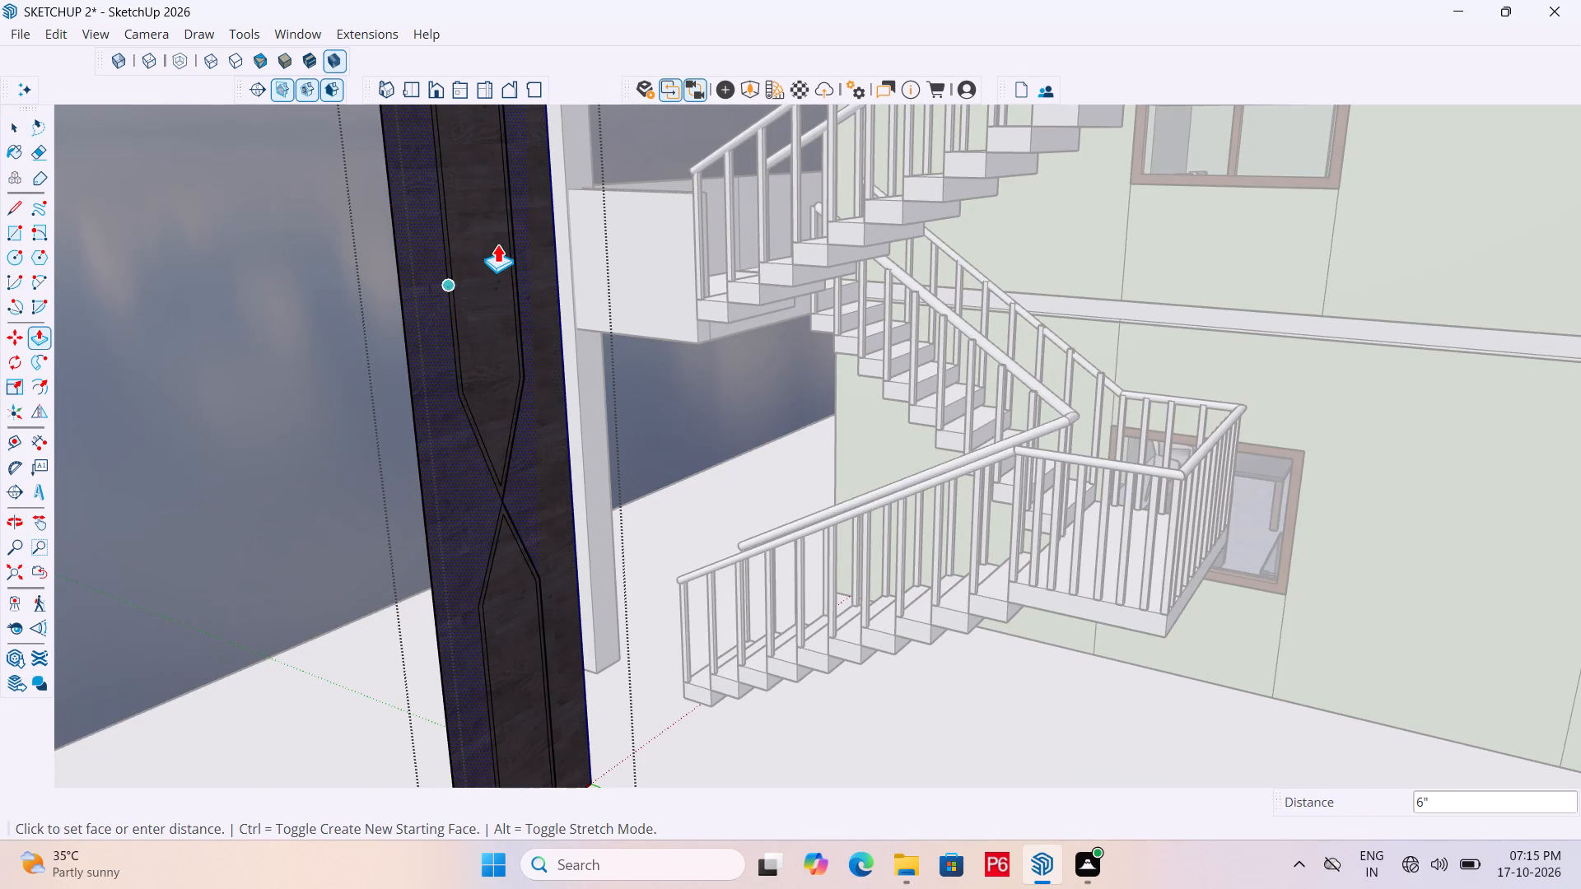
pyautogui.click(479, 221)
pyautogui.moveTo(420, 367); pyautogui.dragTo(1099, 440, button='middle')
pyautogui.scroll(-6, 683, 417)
# Undo the back-face push and the earlier panel edits until the wood panel is flat again, then leave its group.
pyautogui.hotkey('ctrl', 'z')
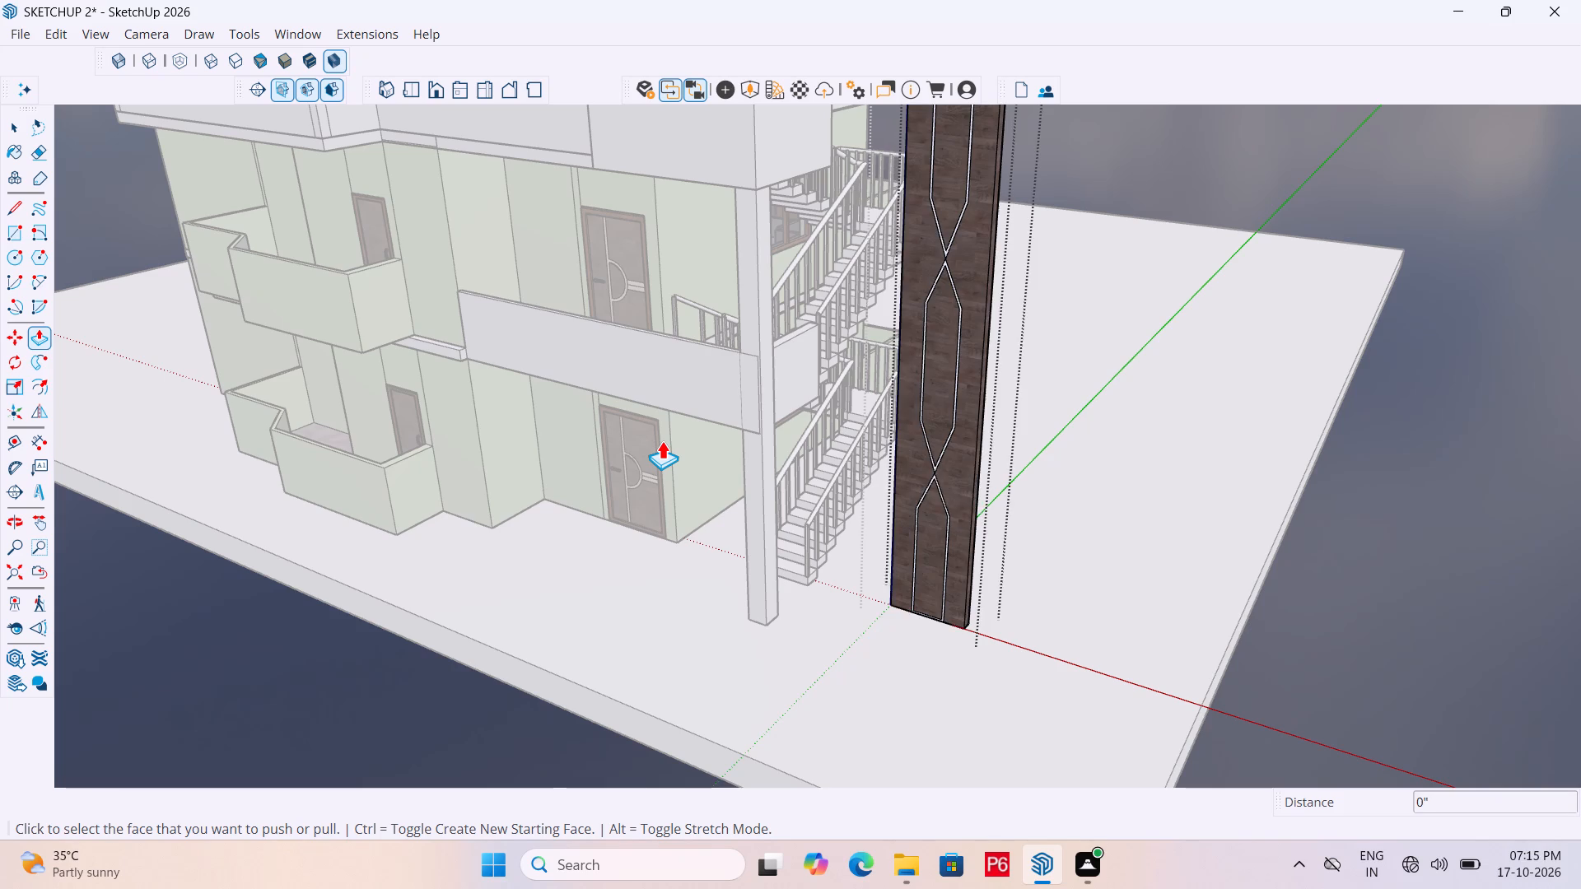
pyautogui.hotkey('ctrl', 'z')
pyautogui.hotkey('ctrl', 'z')
pyautogui.hotkey('ctrl', 'z')
pyautogui.hotkey('ctrl', 'z')
pyautogui.hotkey('ctrl', 'z')
pyautogui.hotkey('ctrl', 'z')
pyautogui.hotkey('ctrl', 'z')
pyautogui.hotkey('ctrl', 'z')
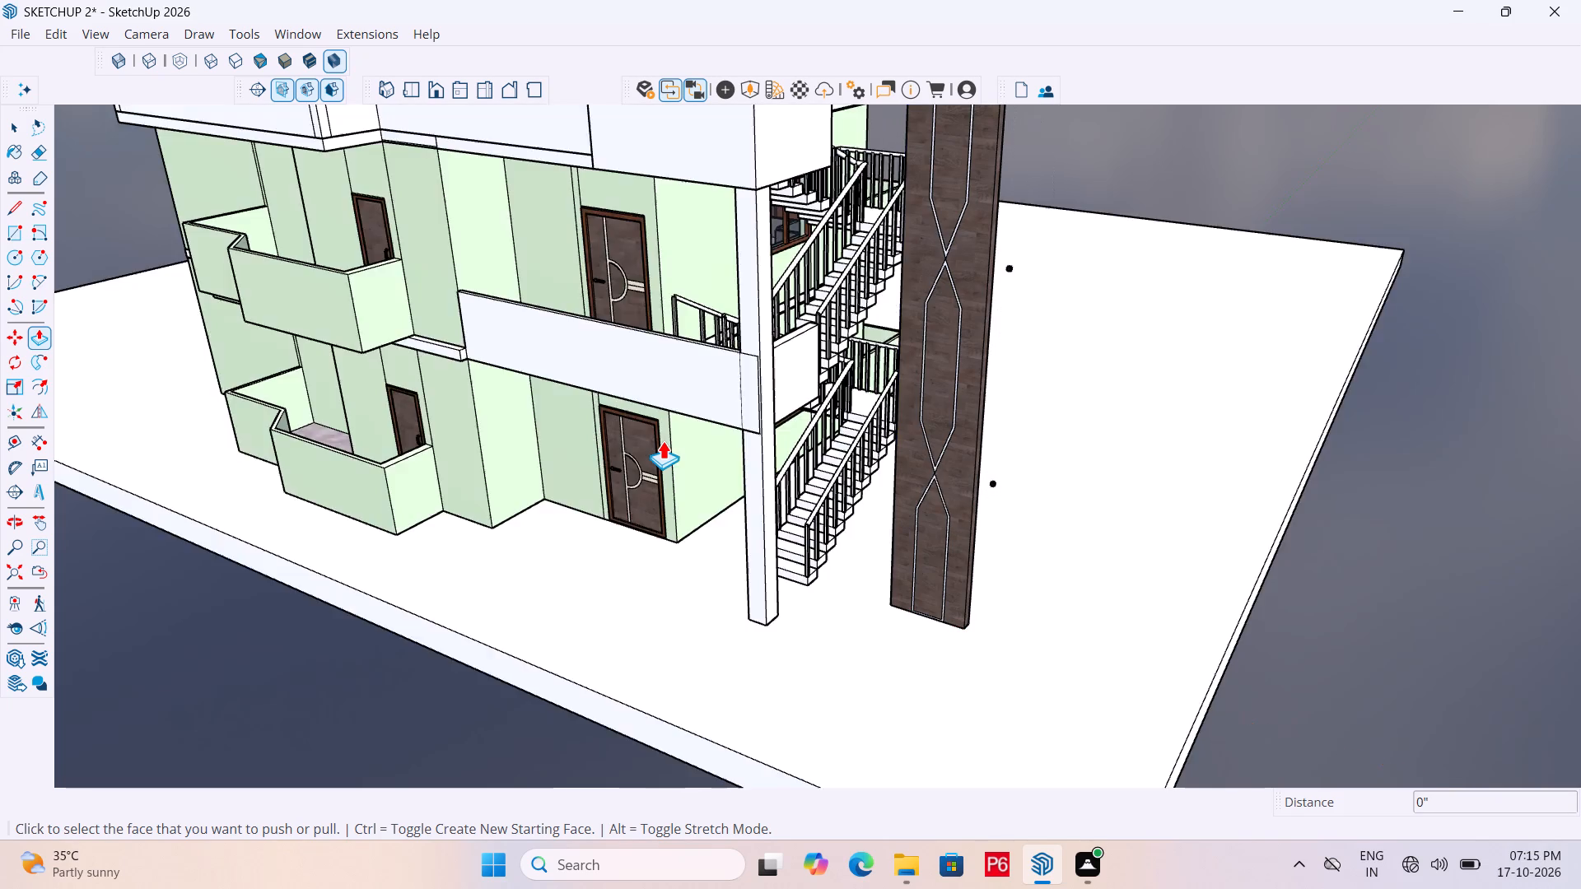
pyautogui.hotkey('ctrl', 'z')
pyautogui.hotkey('ctrl', 'z')
pyautogui.hotkey('ctrl', 'z')
pyautogui.hotkey('ctrl', 'z')
pyautogui.hotkey('ctrl', 'z')
pyautogui.hotkey('ctrl', 'z')
pyautogui.hotkey('ctrl', 'z')
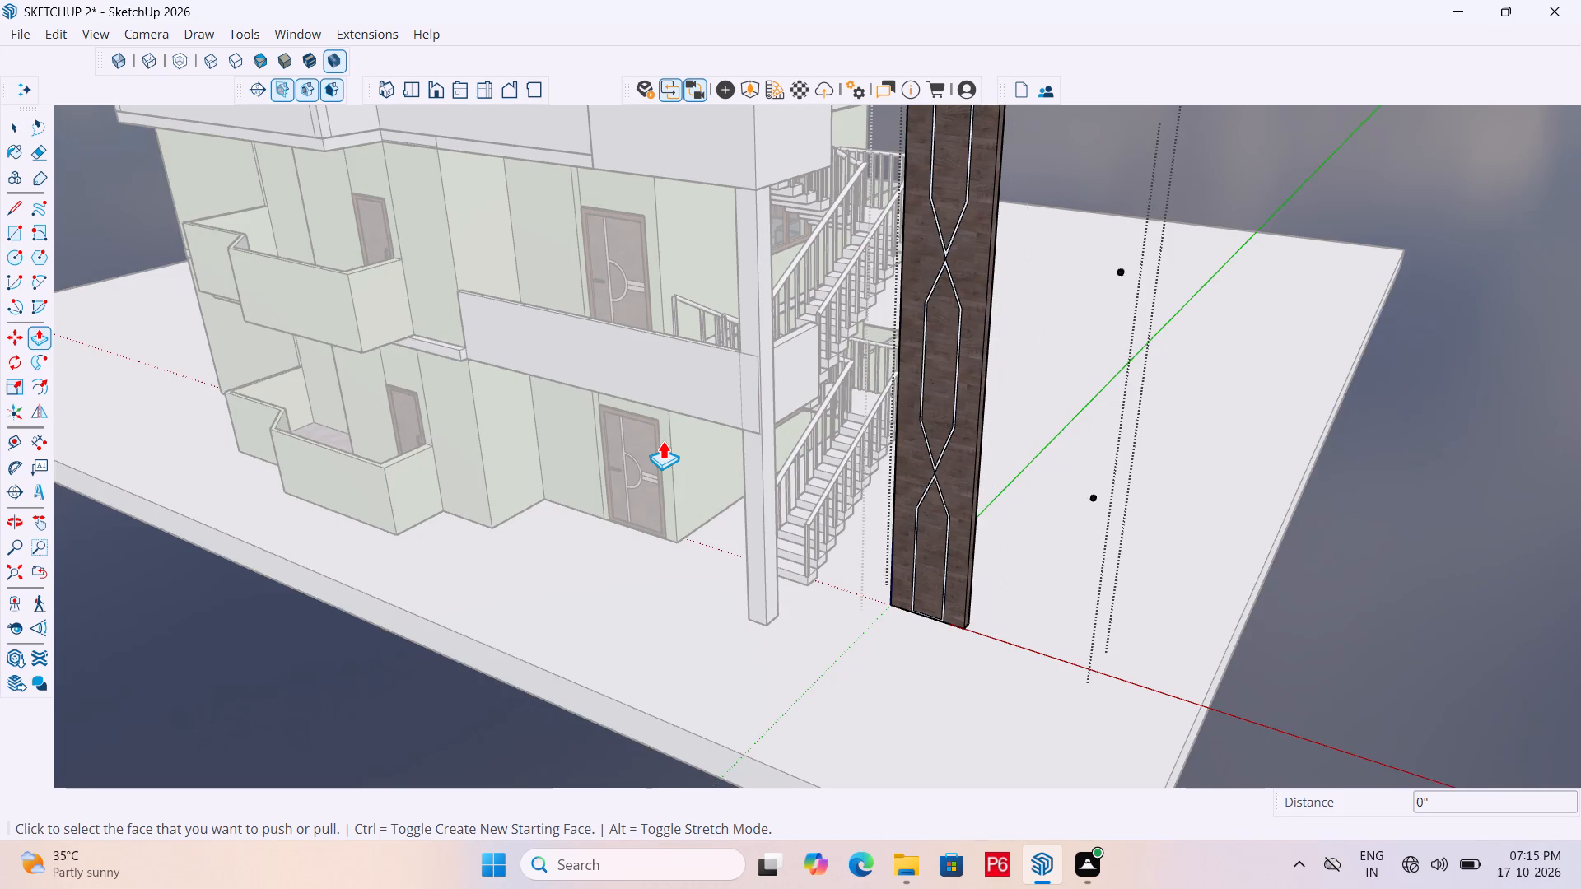
pyautogui.hotkey('ctrl', 'z')
pyautogui.hotkey('ctrl', 'z')
pyautogui.moveTo(1022, 428); pyautogui.dragTo(842, 419, button='middle')
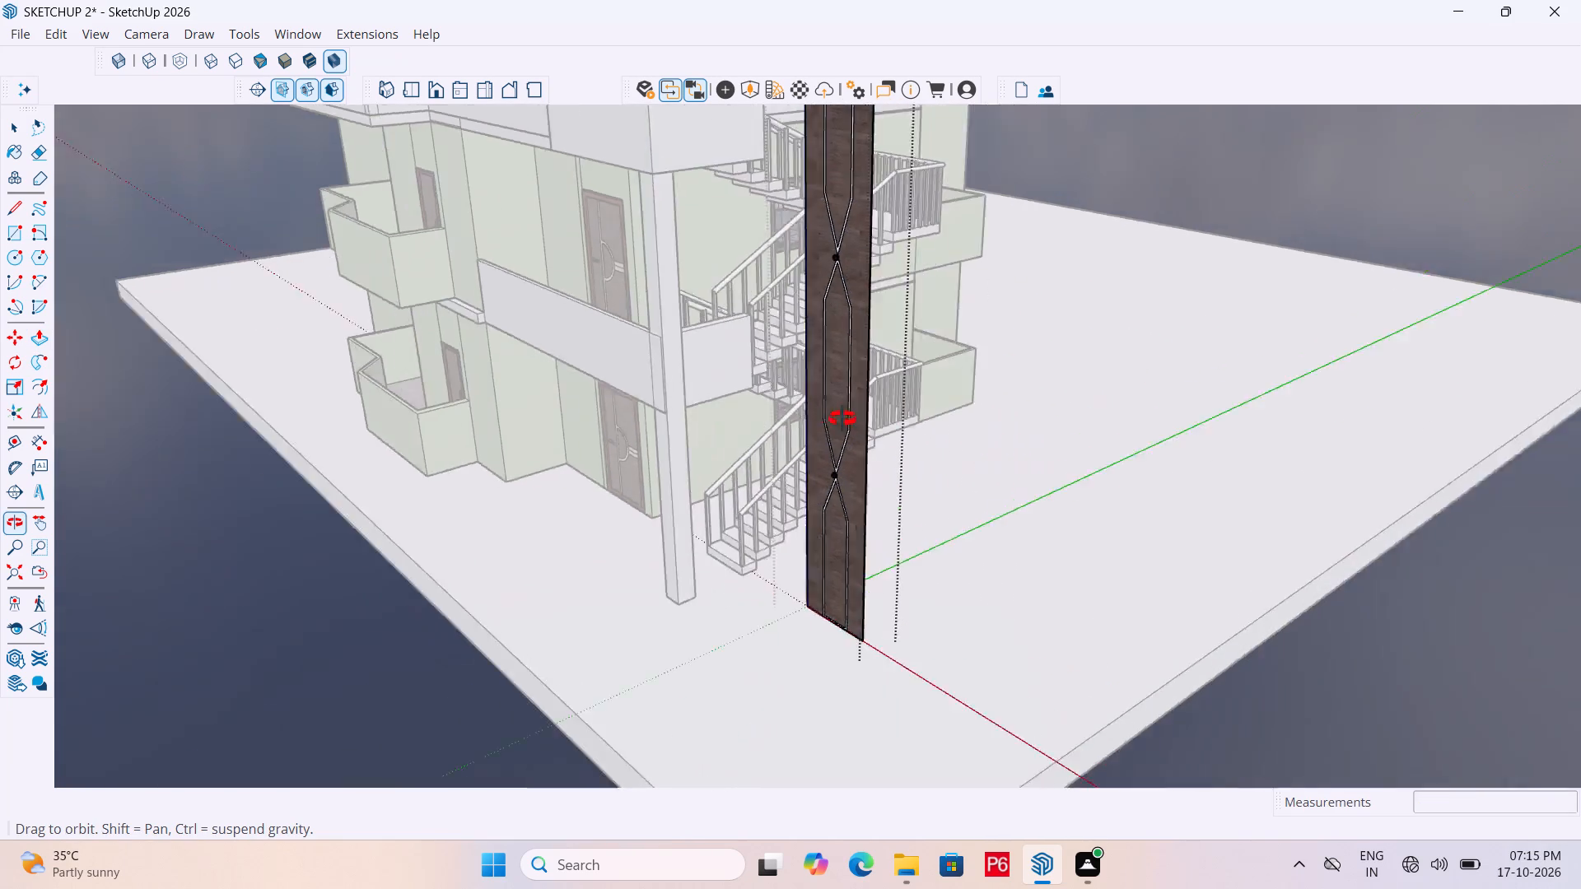
pyautogui.moveTo(842, 419); pyautogui.dragTo(312, 415, button='middle')
pyautogui.scroll(-2, 660, 627)
pyautogui.press('space')
pyautogui.click(332, 340)
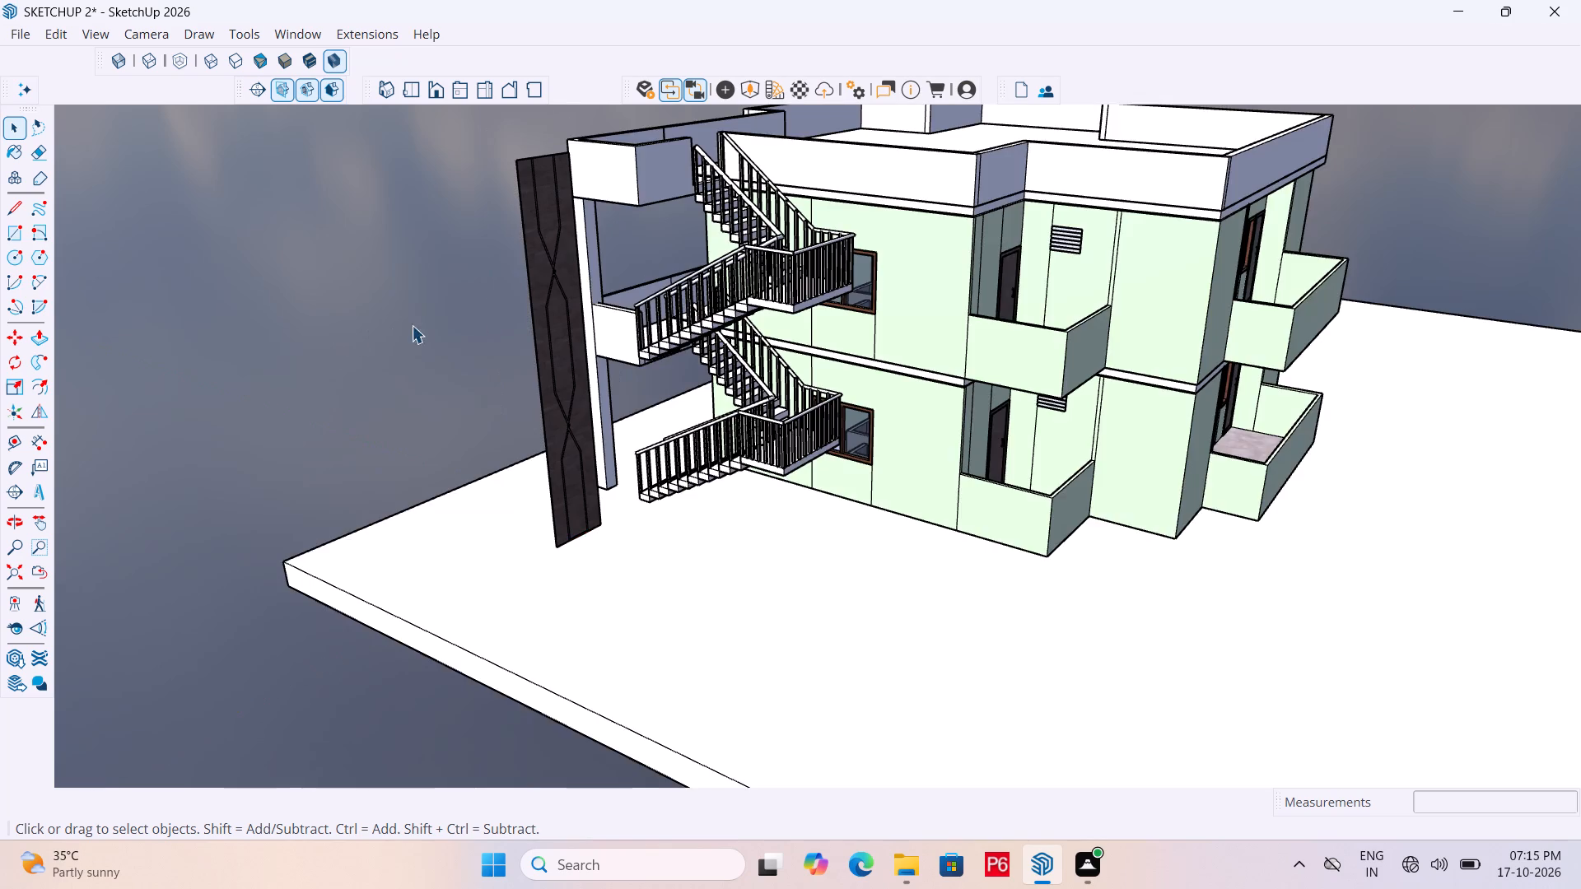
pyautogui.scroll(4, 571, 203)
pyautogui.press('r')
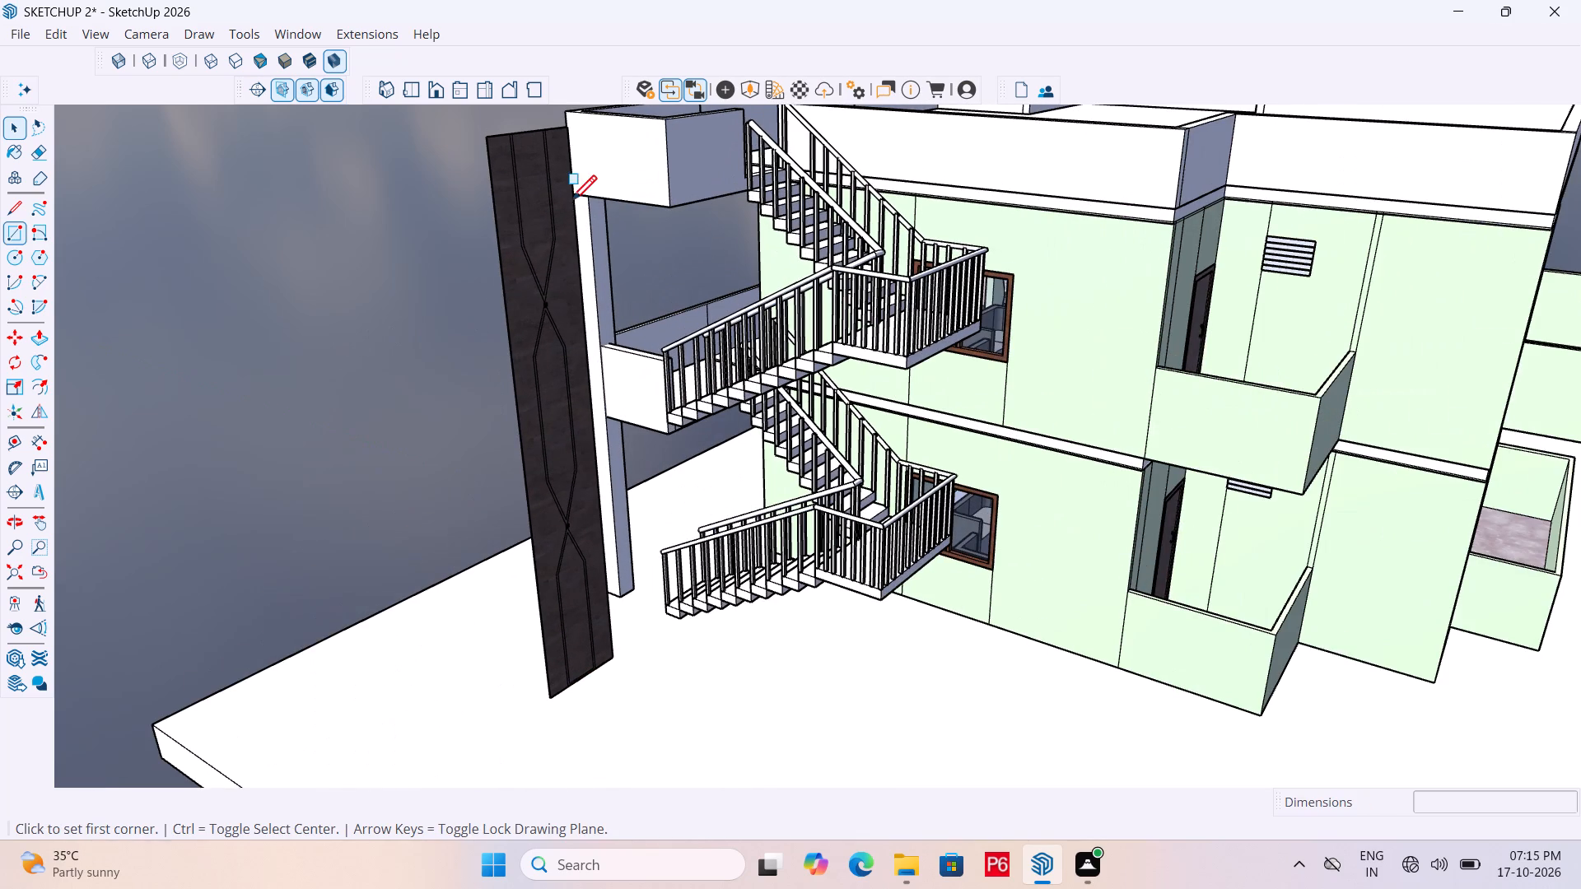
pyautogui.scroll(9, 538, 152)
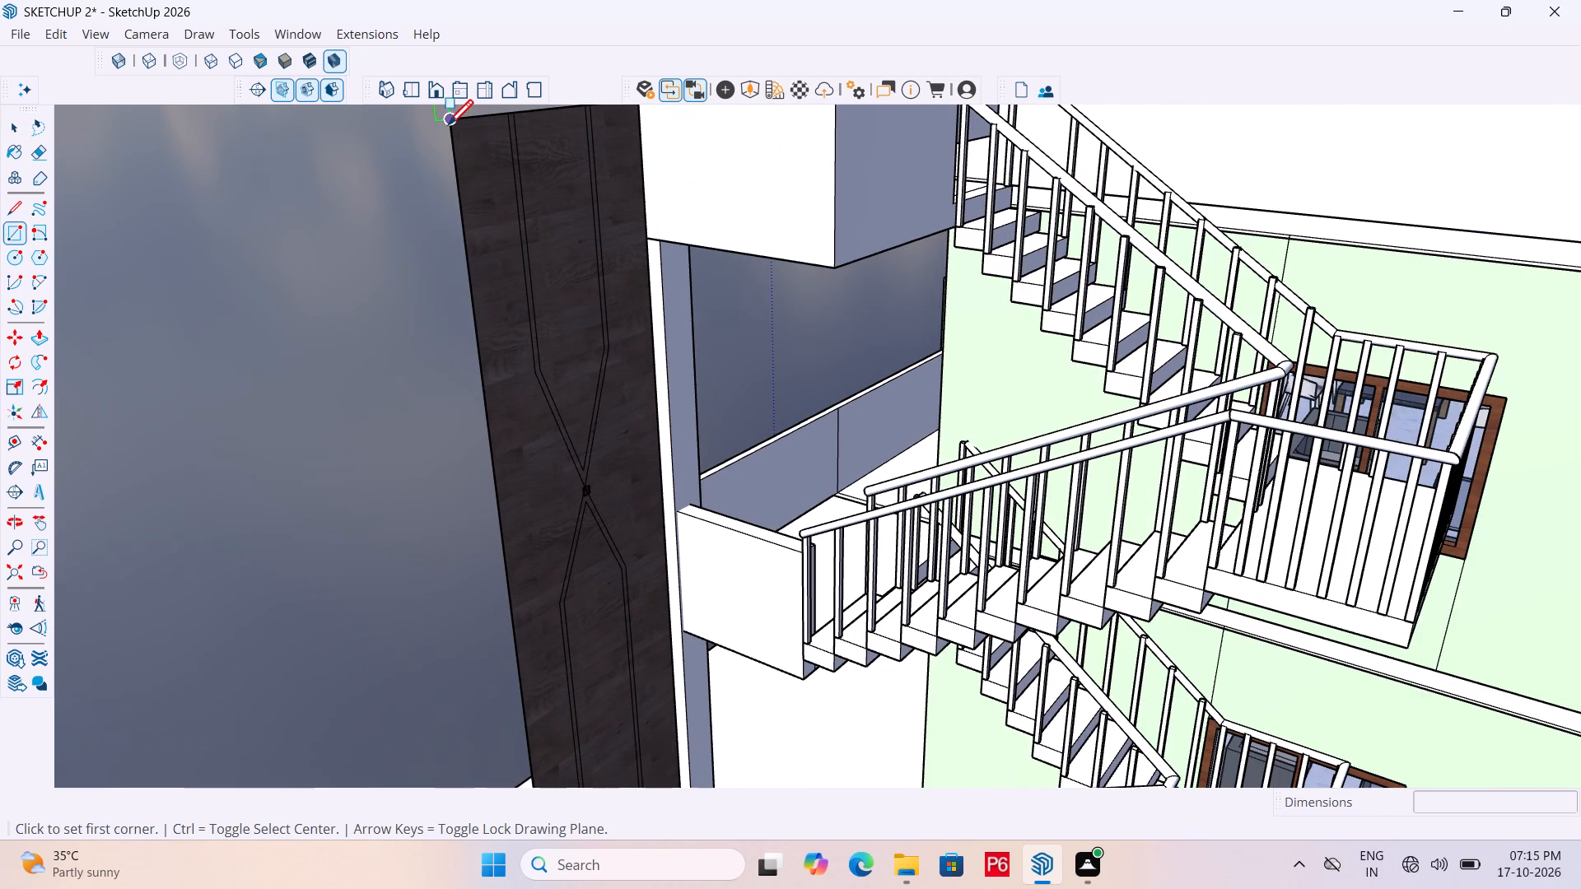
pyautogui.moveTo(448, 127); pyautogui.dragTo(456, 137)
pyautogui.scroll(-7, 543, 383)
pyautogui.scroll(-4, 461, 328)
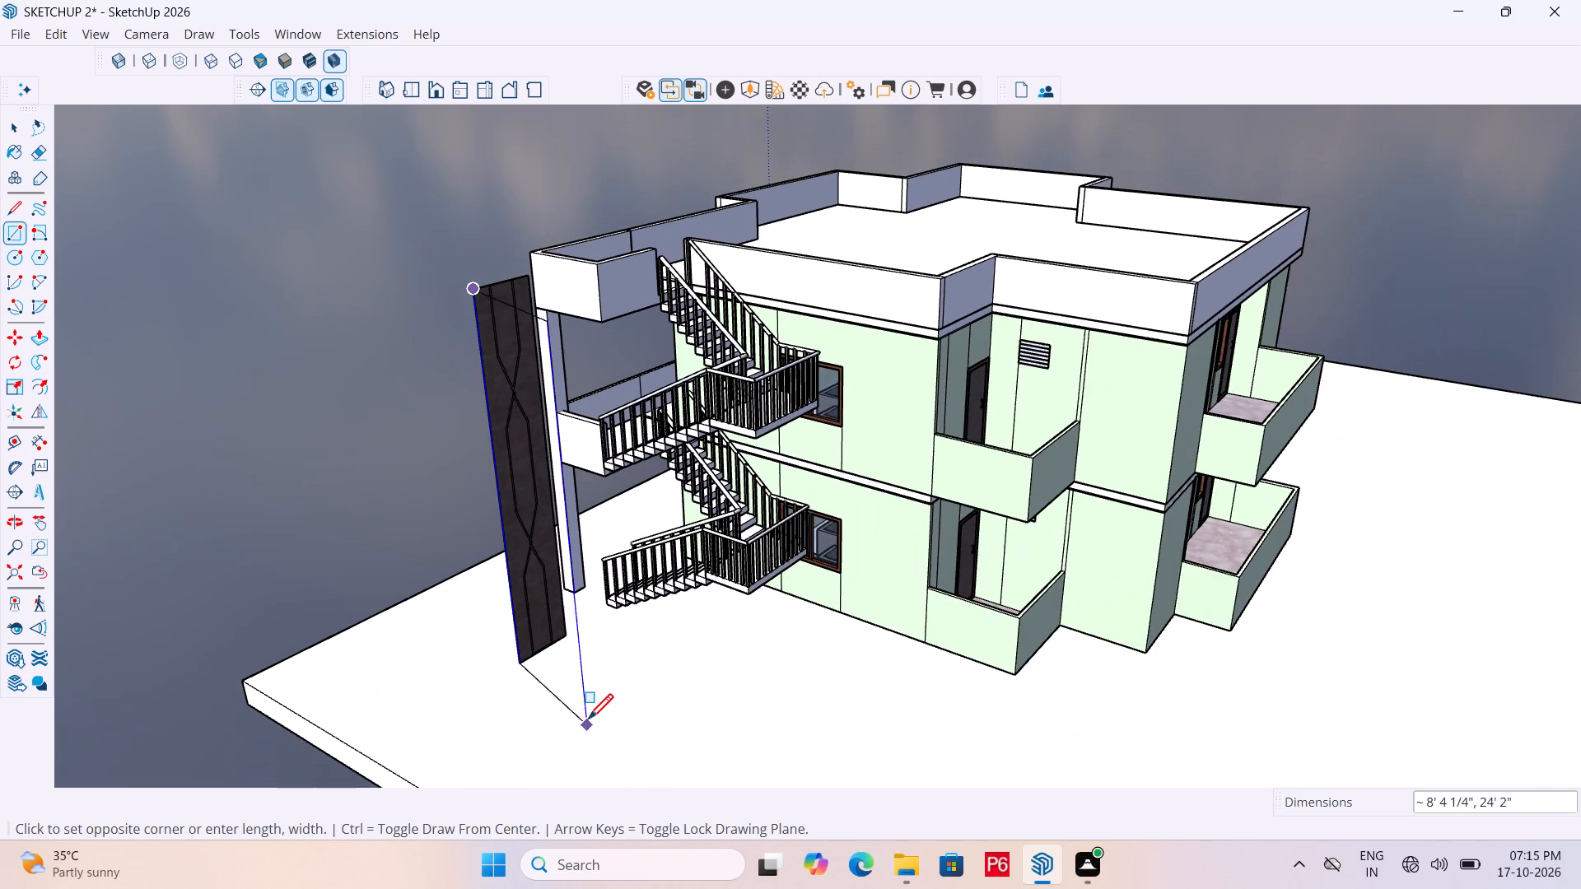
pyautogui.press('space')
# Inside the wood panel group, draw a 24' 2" by about 3' 10 7/8" rectangle corner to corner over the panel's back.
pyautogui.doubleClick(511, 534)
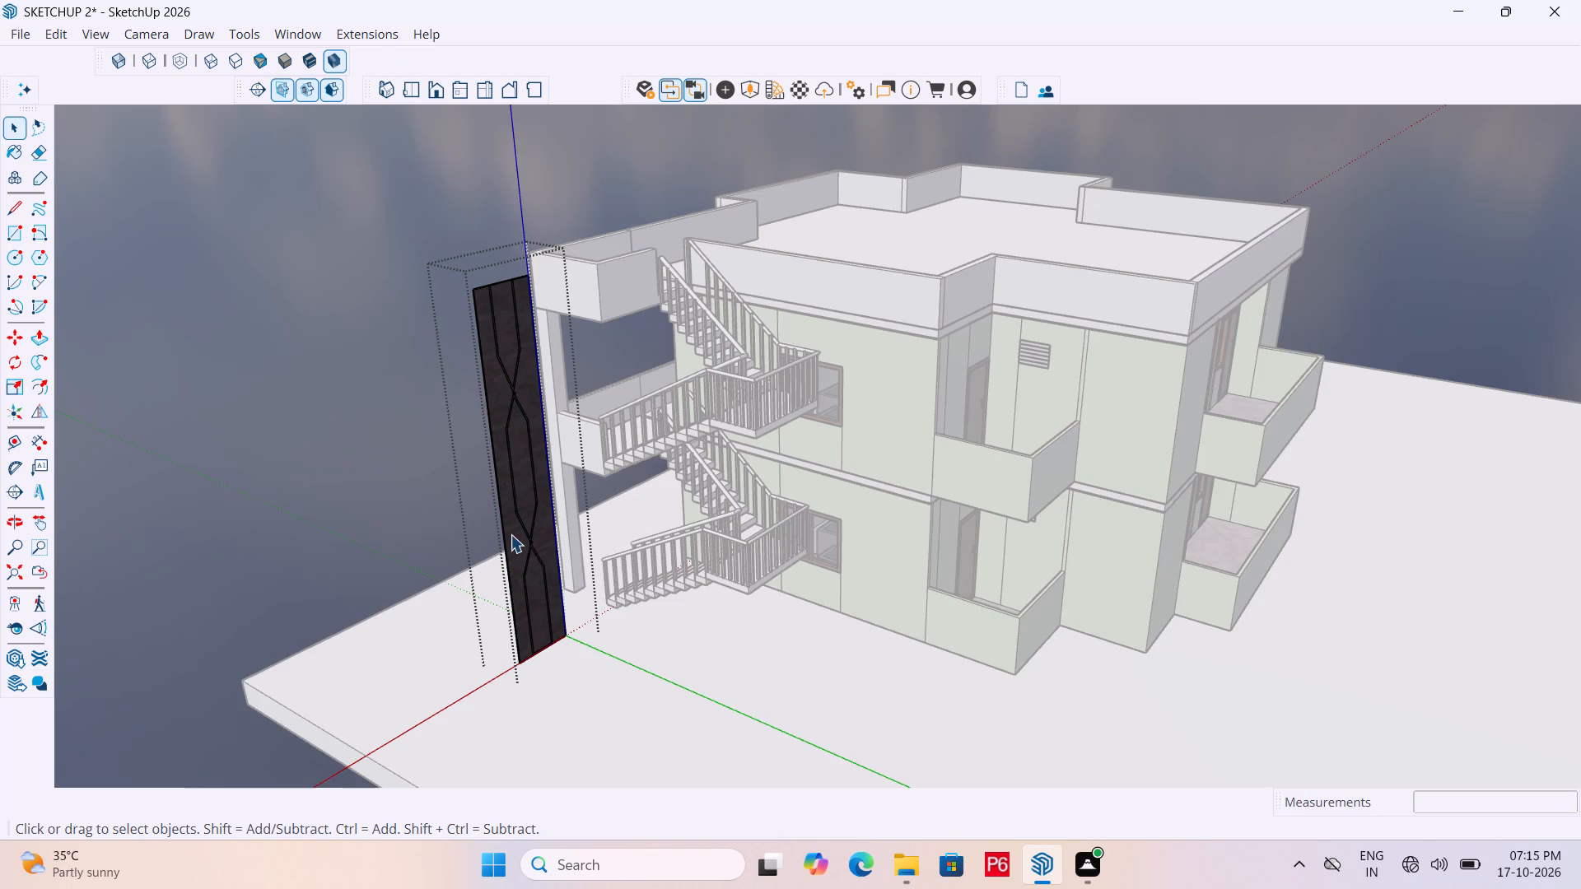
pyautogui.press('r')
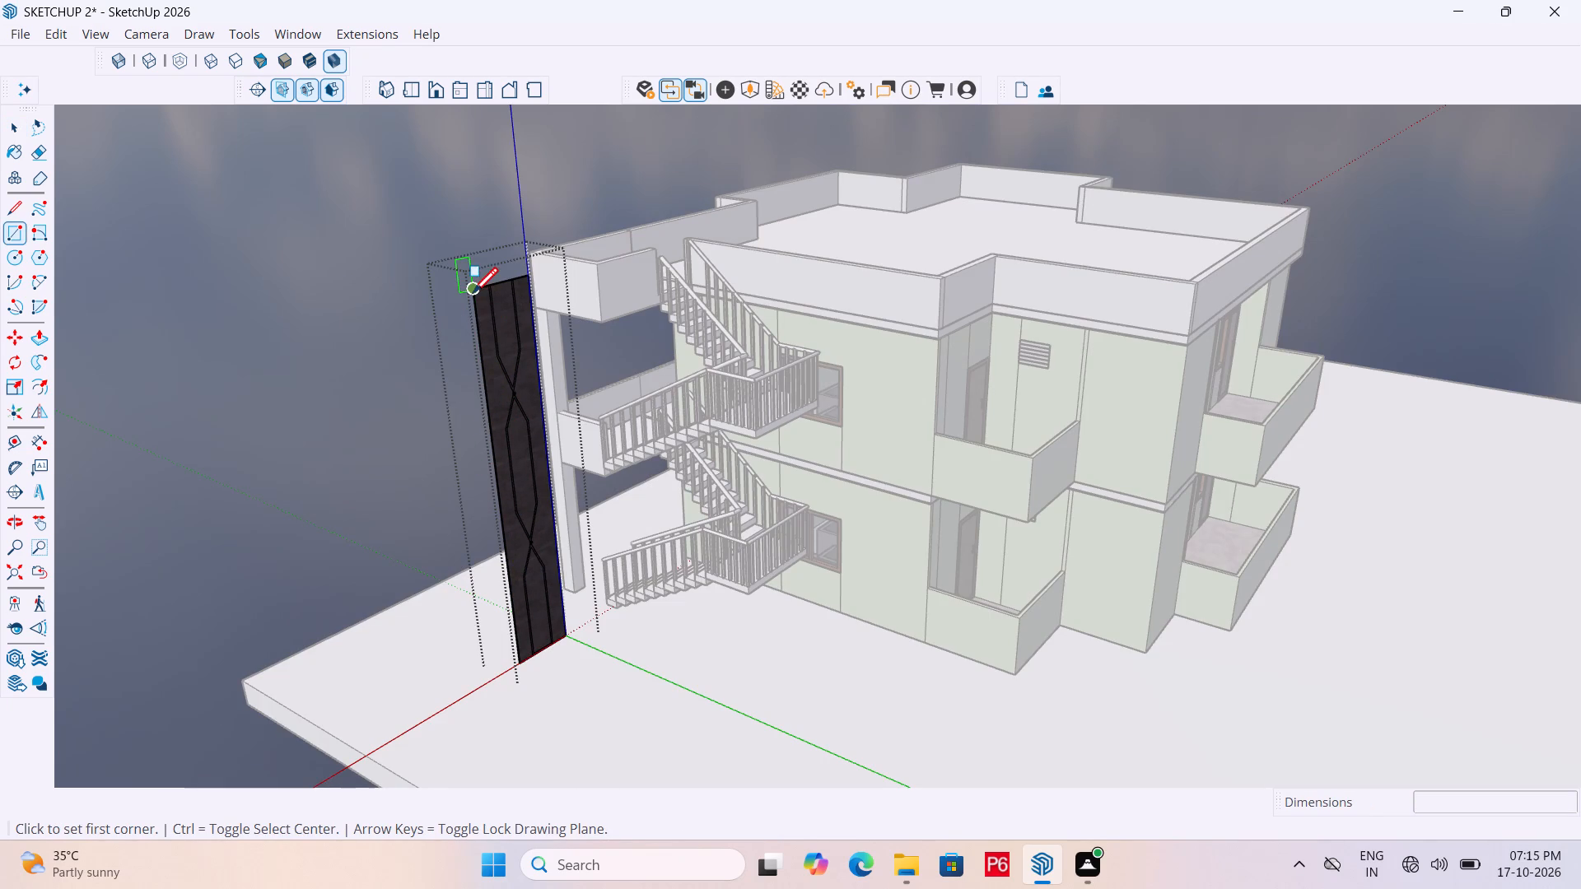
pyautogui.click(473, 294)
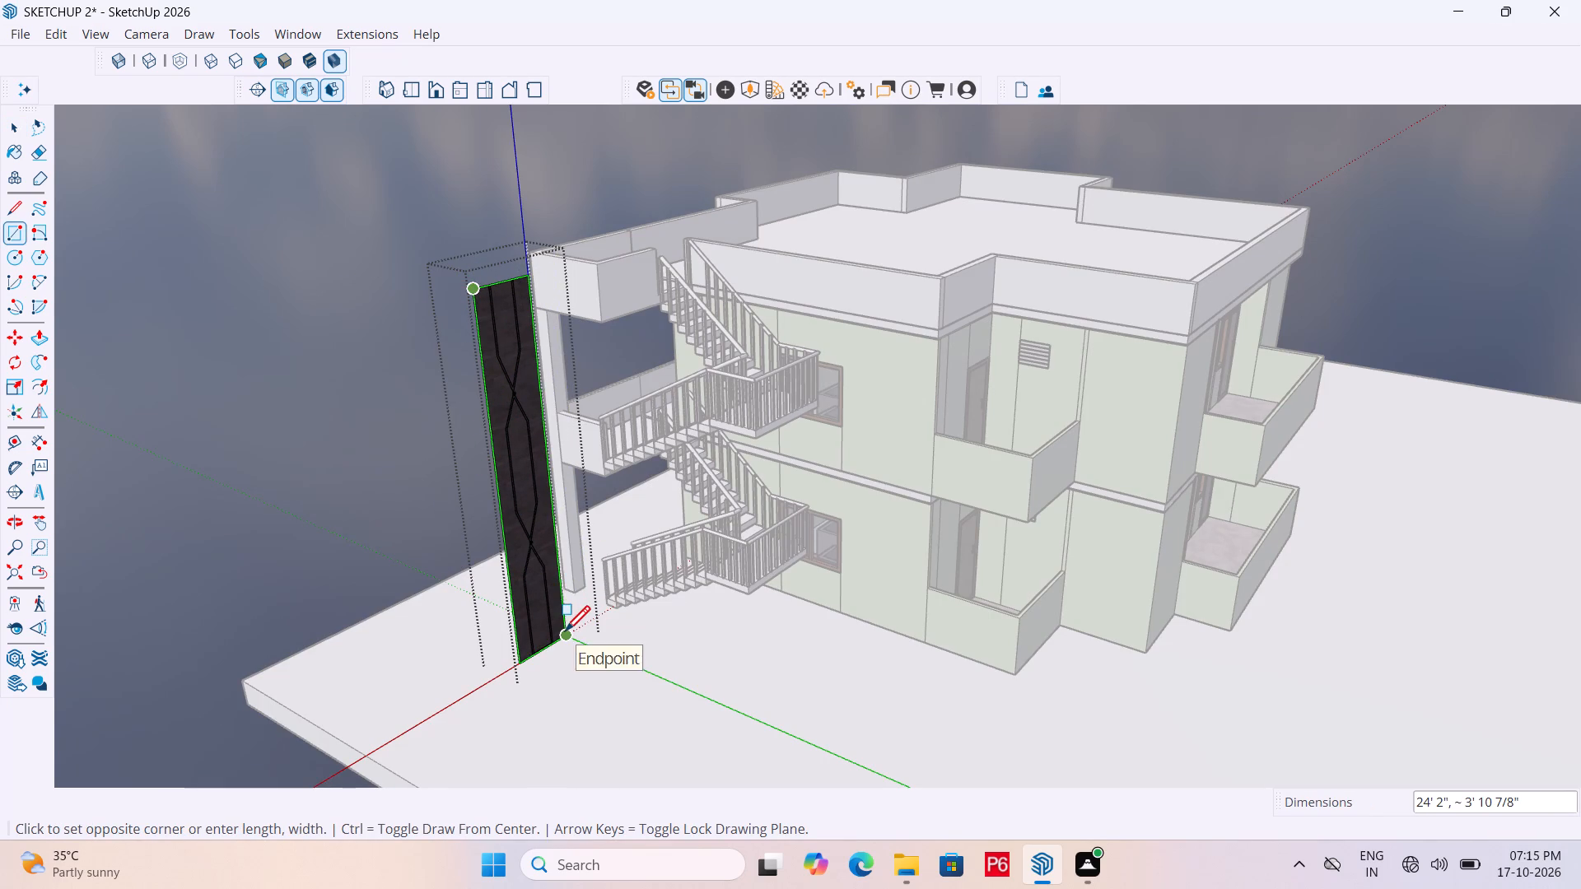
pyautogui.click(565, 634)
pyautogui.press('space')
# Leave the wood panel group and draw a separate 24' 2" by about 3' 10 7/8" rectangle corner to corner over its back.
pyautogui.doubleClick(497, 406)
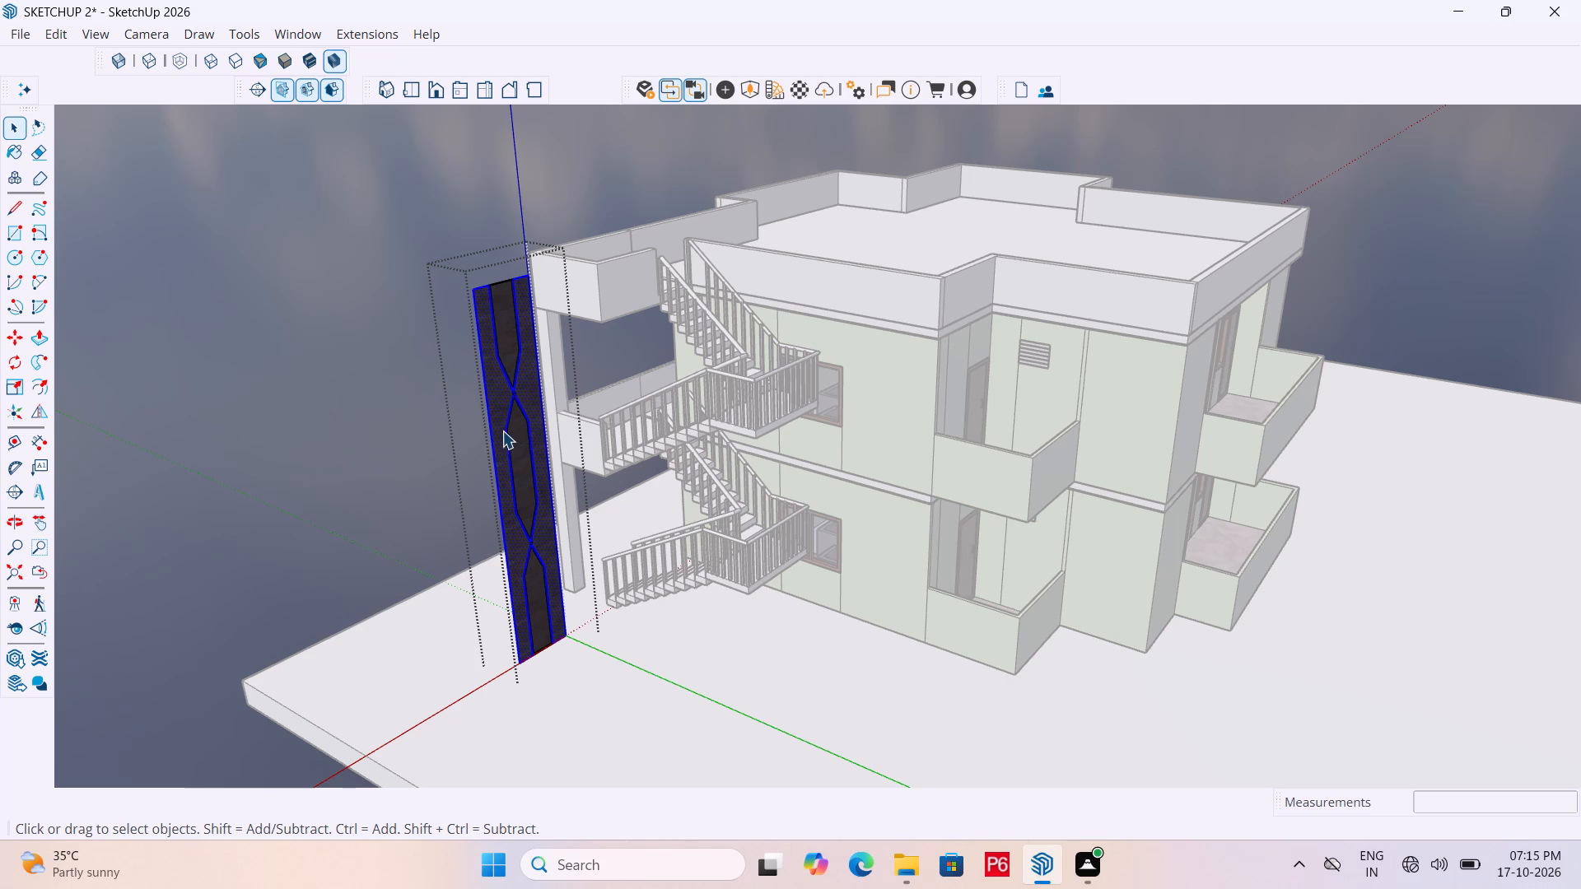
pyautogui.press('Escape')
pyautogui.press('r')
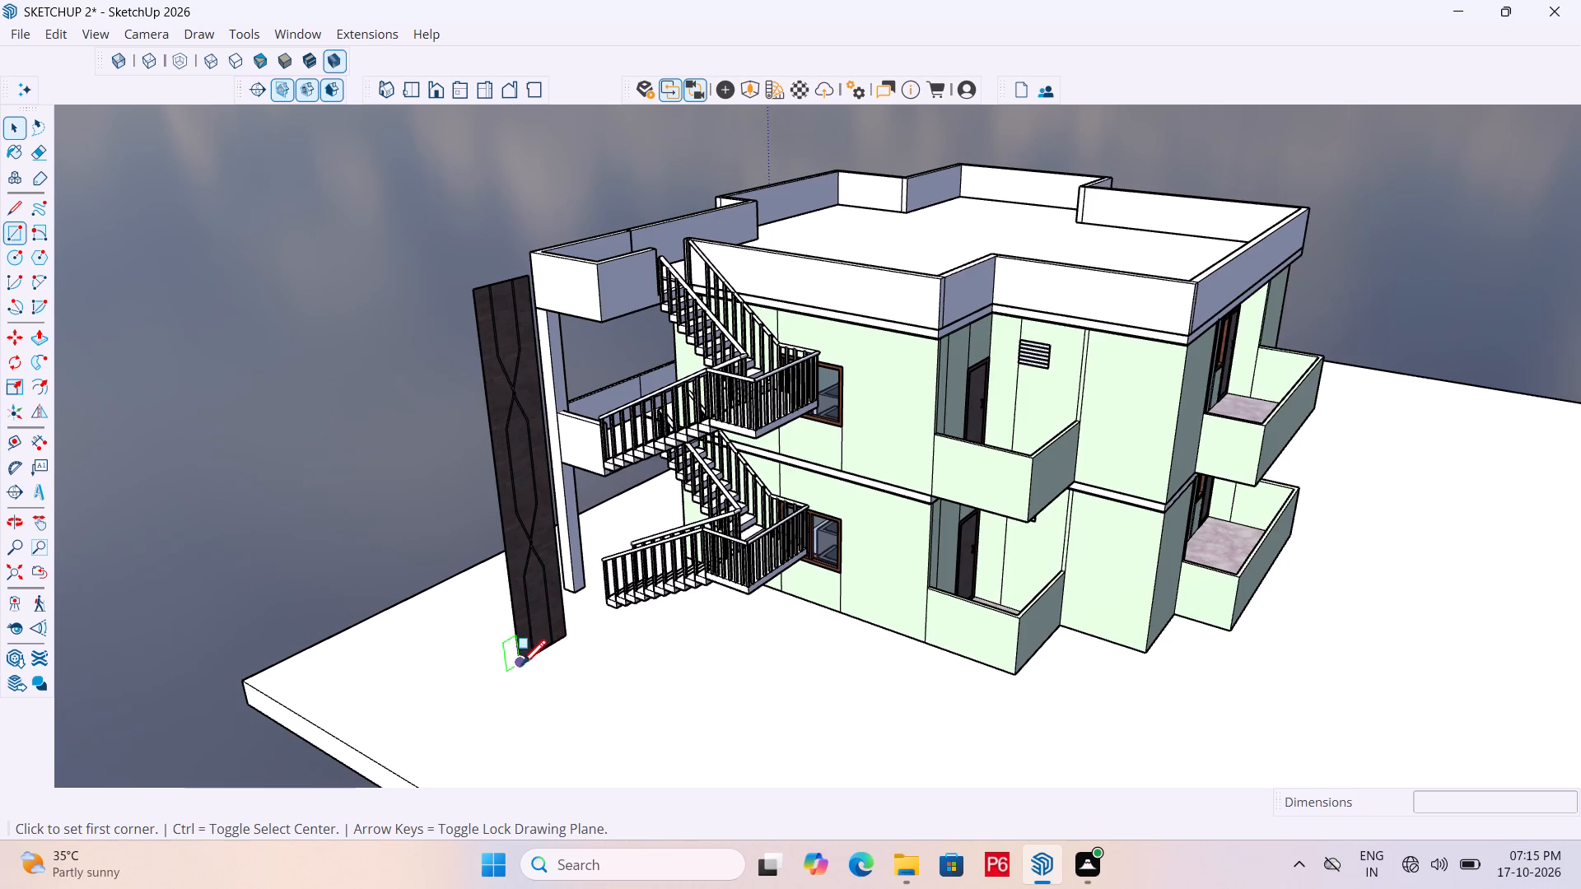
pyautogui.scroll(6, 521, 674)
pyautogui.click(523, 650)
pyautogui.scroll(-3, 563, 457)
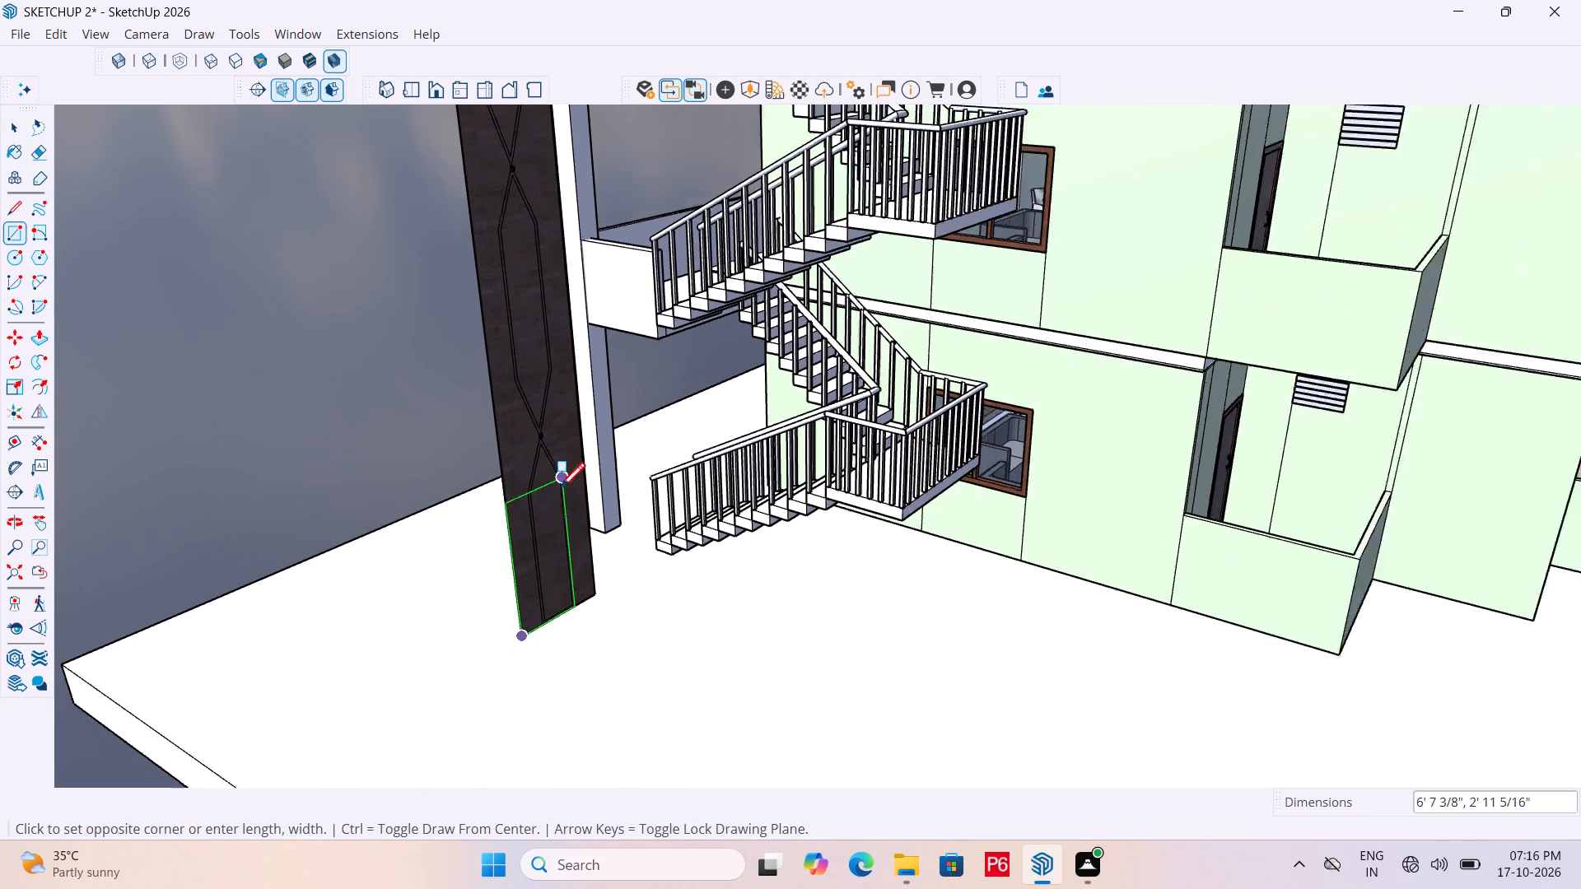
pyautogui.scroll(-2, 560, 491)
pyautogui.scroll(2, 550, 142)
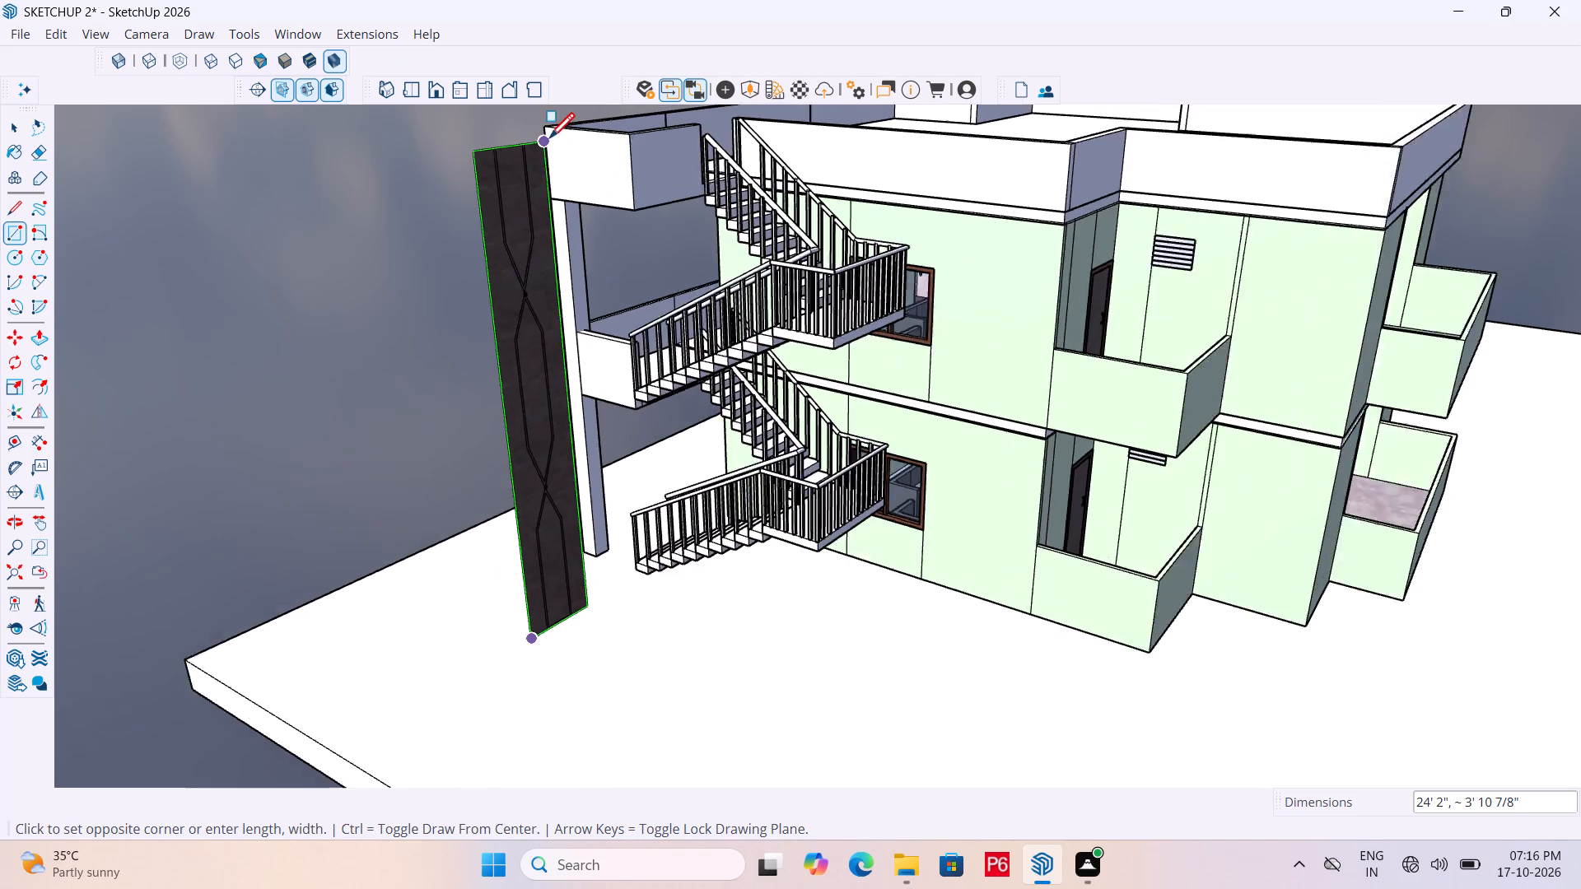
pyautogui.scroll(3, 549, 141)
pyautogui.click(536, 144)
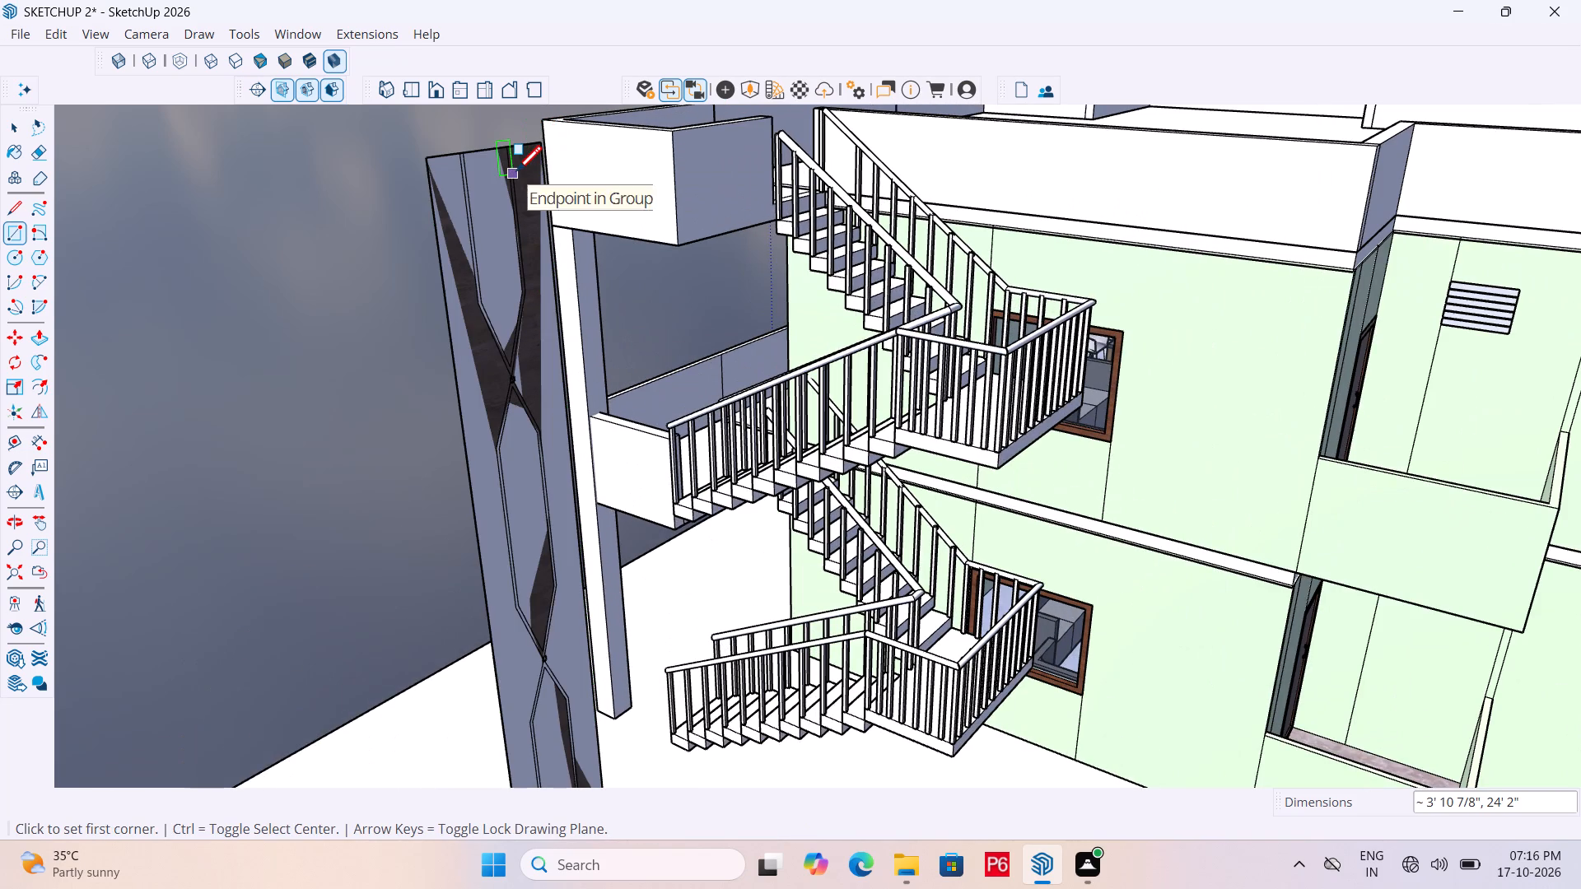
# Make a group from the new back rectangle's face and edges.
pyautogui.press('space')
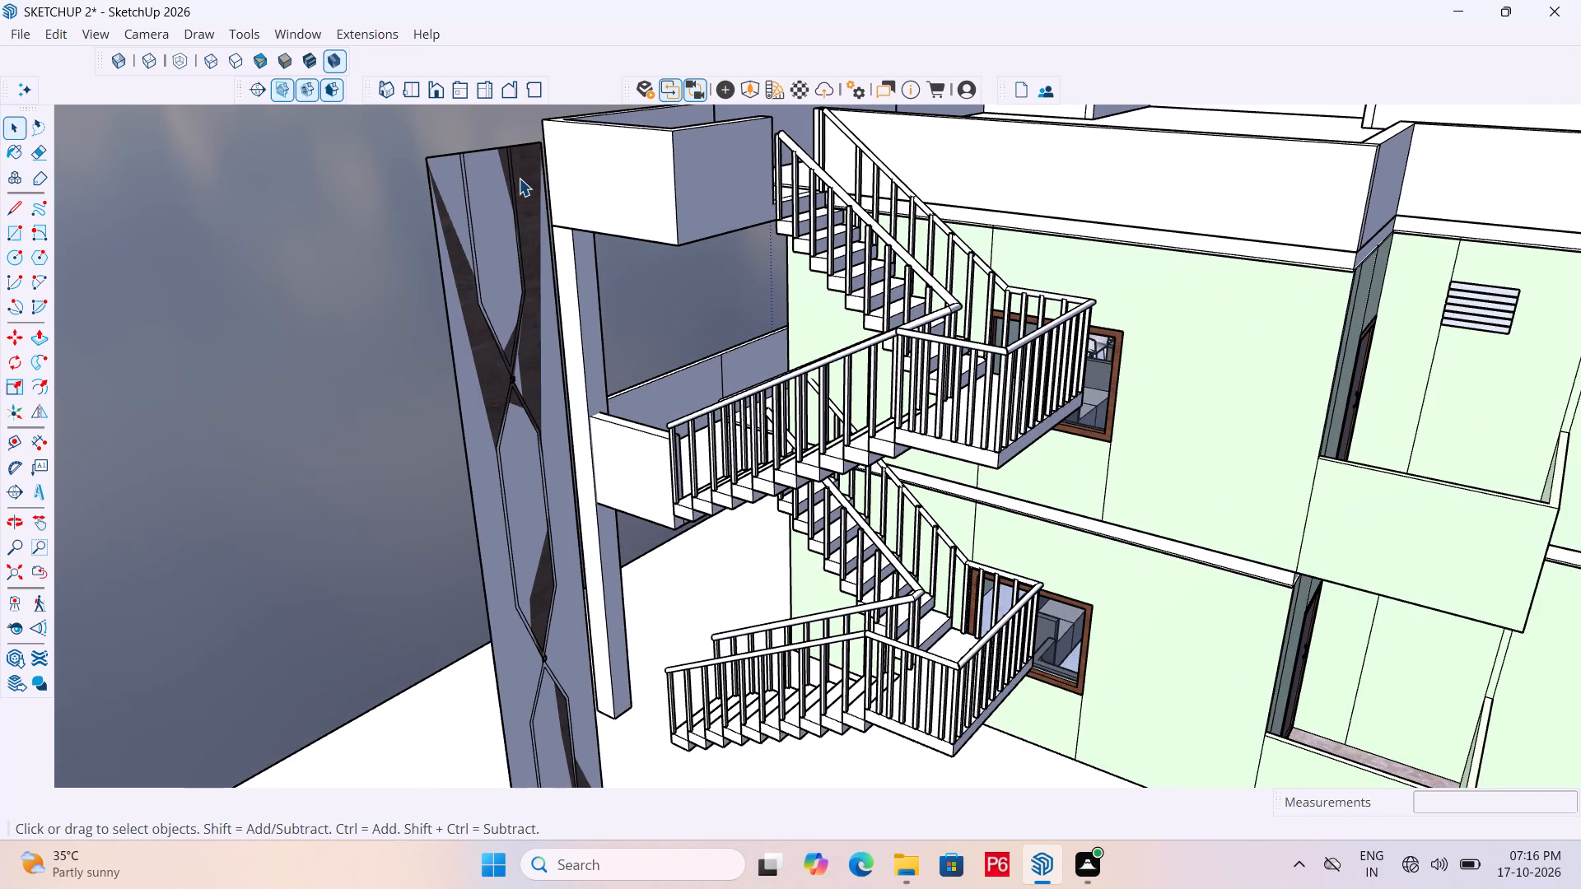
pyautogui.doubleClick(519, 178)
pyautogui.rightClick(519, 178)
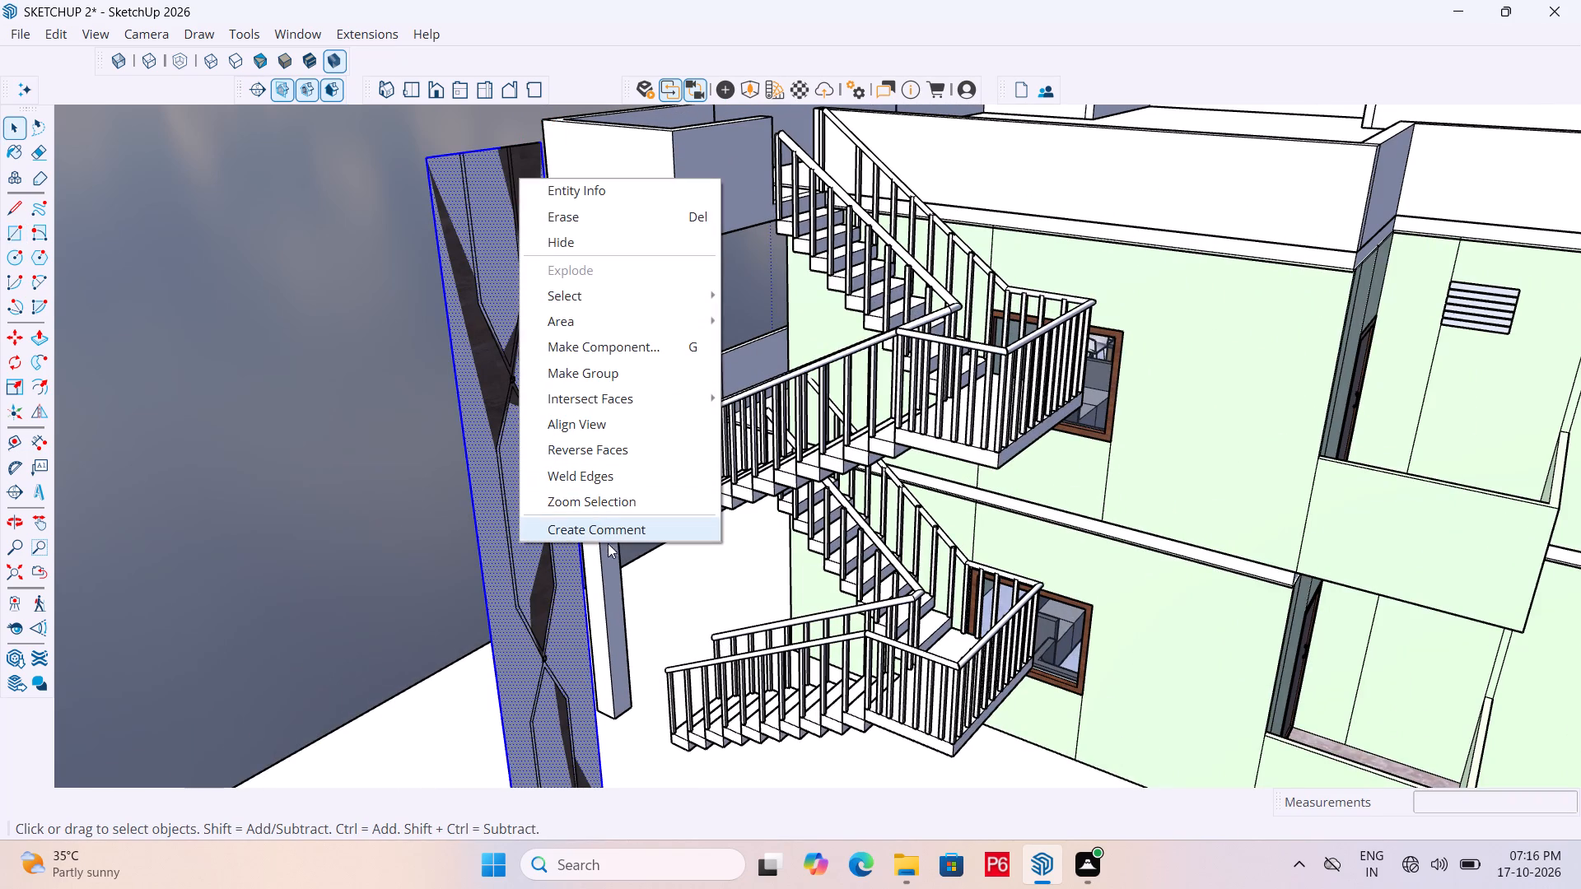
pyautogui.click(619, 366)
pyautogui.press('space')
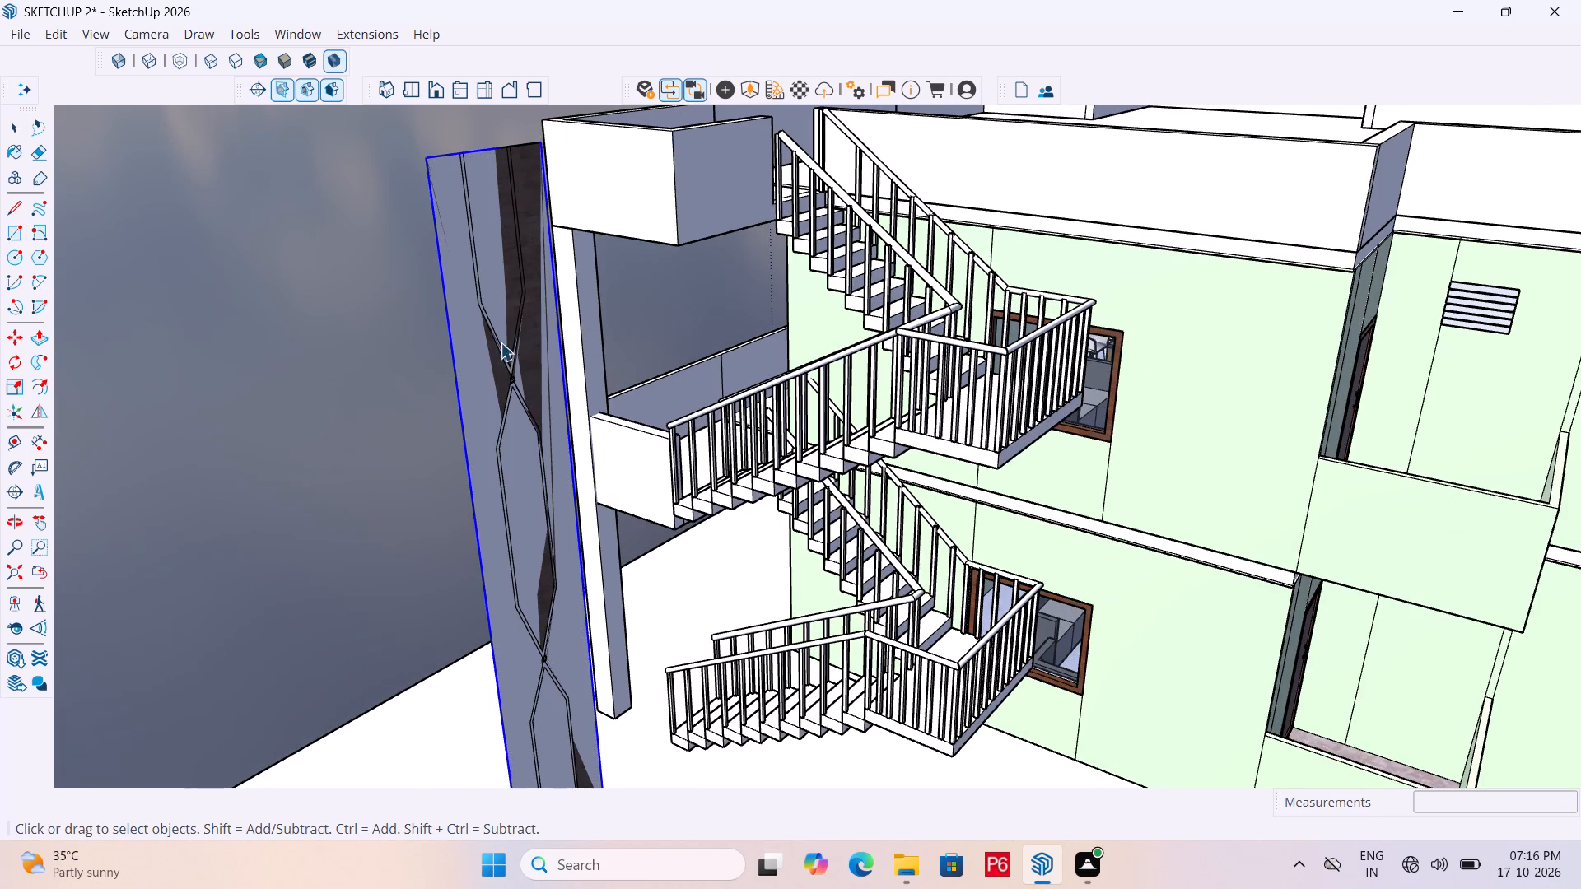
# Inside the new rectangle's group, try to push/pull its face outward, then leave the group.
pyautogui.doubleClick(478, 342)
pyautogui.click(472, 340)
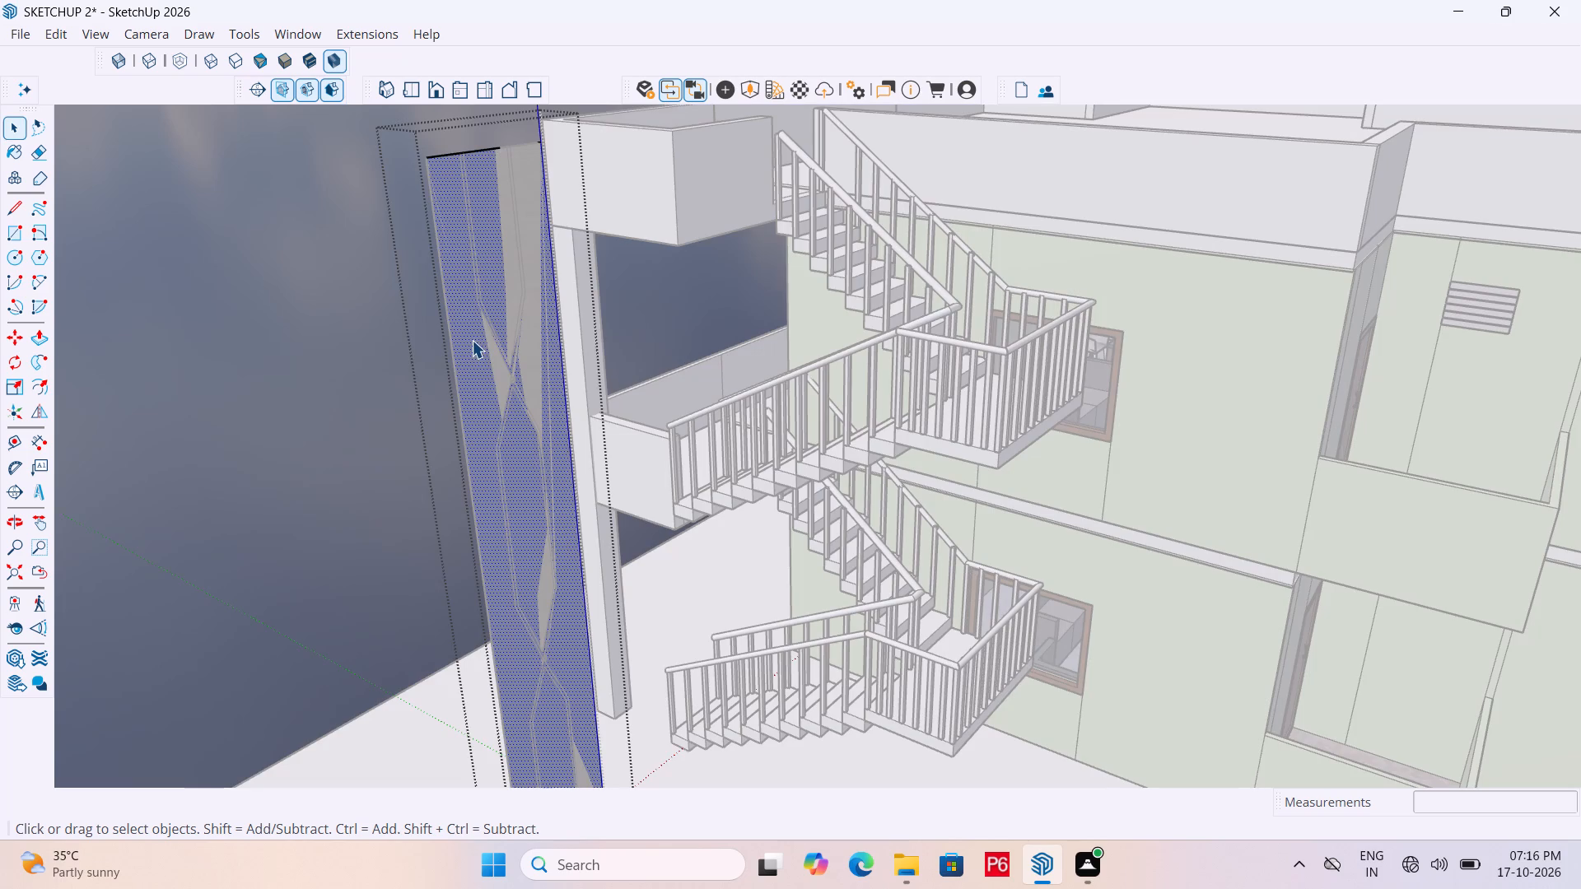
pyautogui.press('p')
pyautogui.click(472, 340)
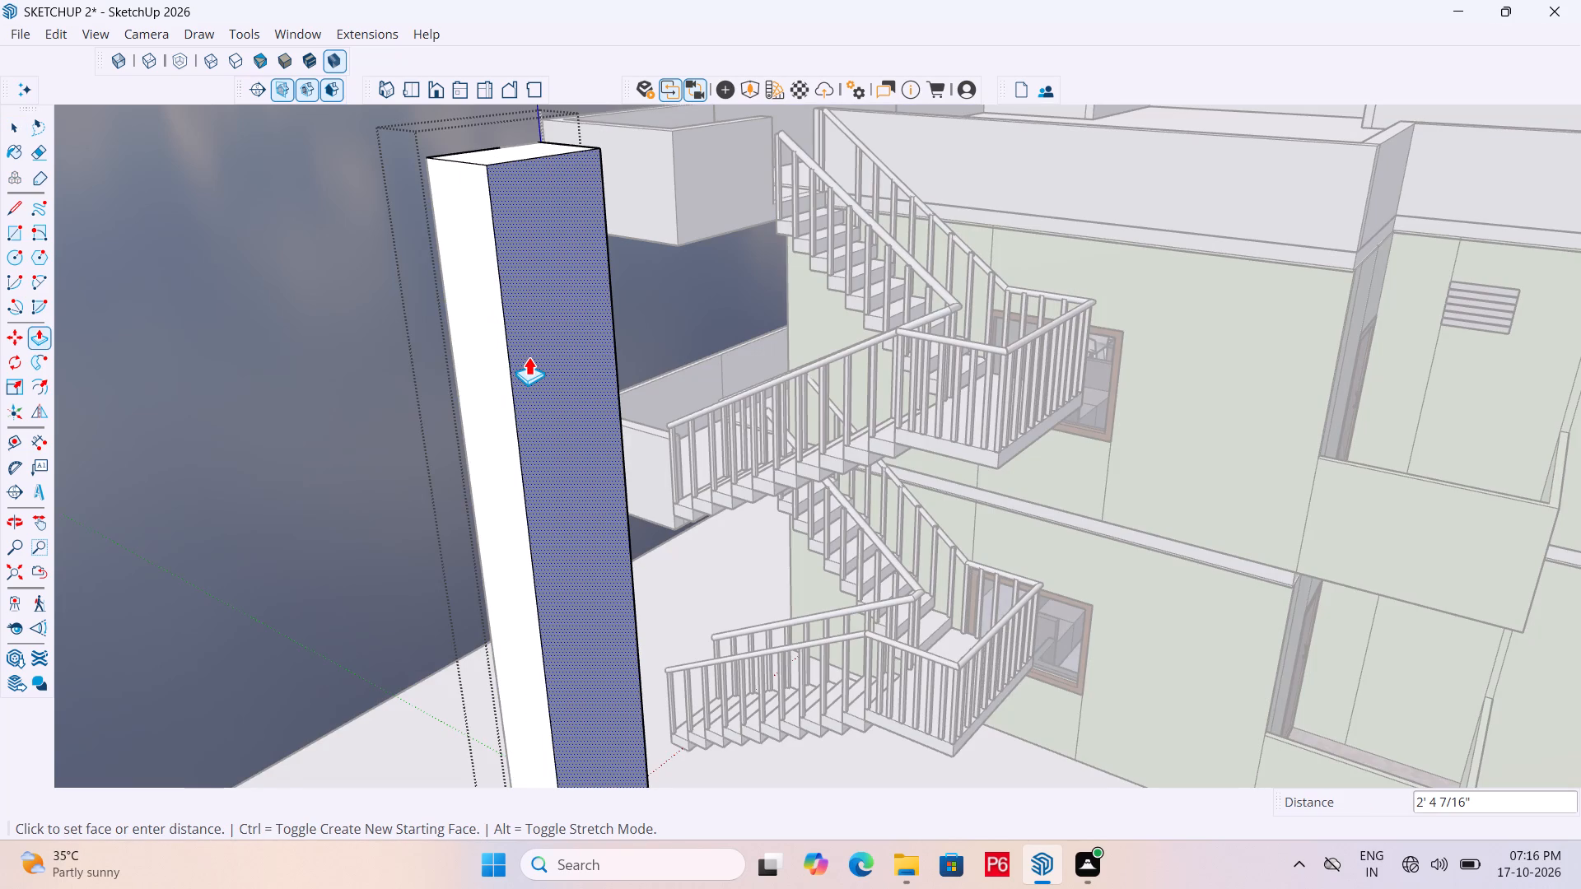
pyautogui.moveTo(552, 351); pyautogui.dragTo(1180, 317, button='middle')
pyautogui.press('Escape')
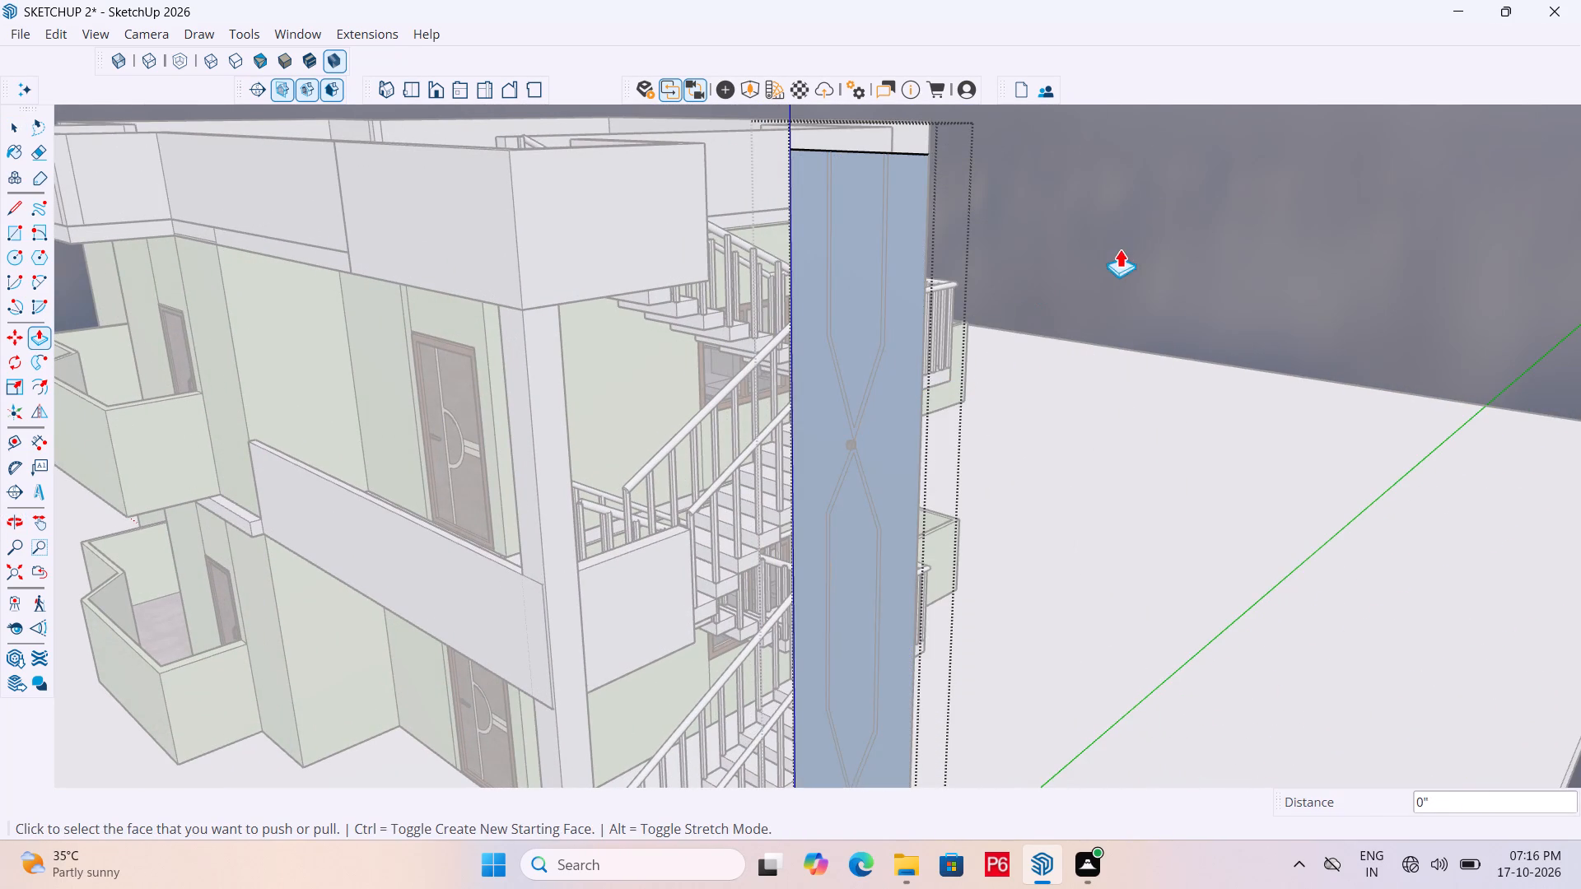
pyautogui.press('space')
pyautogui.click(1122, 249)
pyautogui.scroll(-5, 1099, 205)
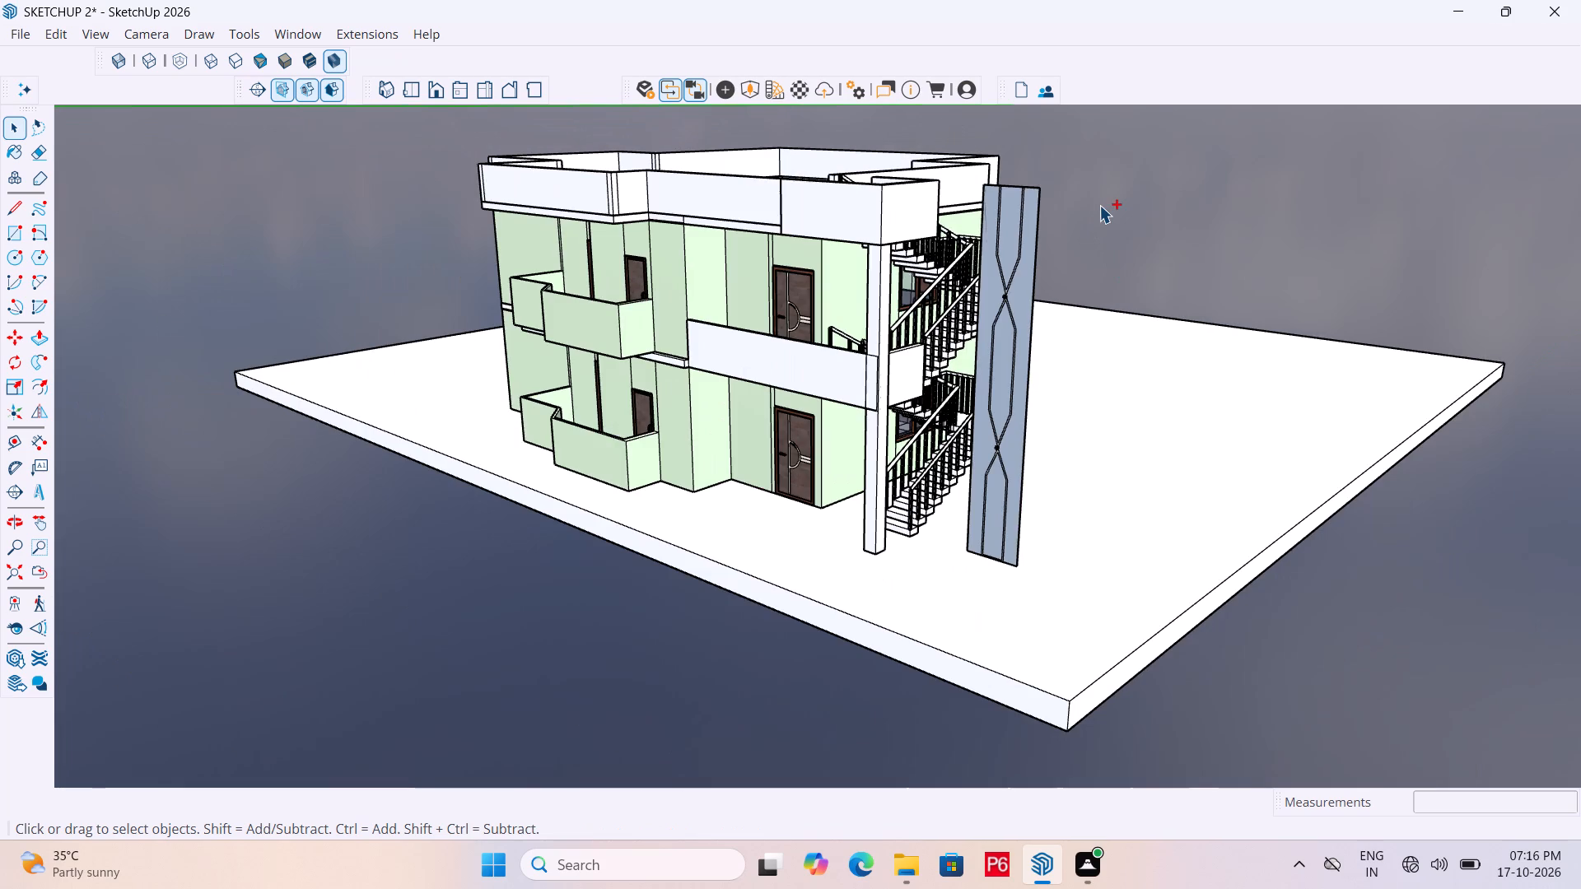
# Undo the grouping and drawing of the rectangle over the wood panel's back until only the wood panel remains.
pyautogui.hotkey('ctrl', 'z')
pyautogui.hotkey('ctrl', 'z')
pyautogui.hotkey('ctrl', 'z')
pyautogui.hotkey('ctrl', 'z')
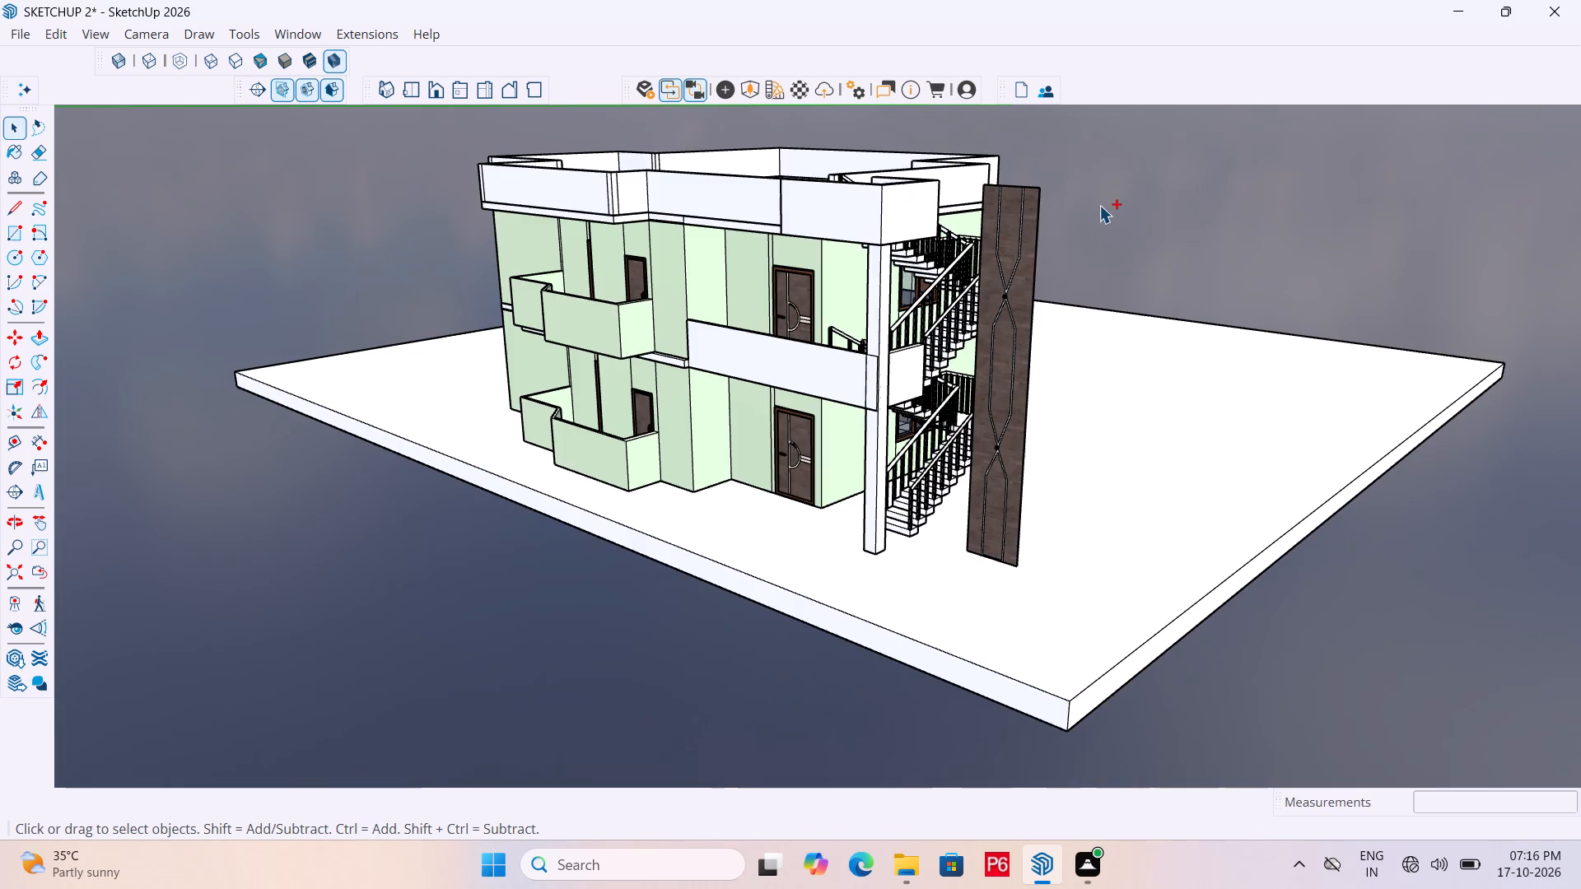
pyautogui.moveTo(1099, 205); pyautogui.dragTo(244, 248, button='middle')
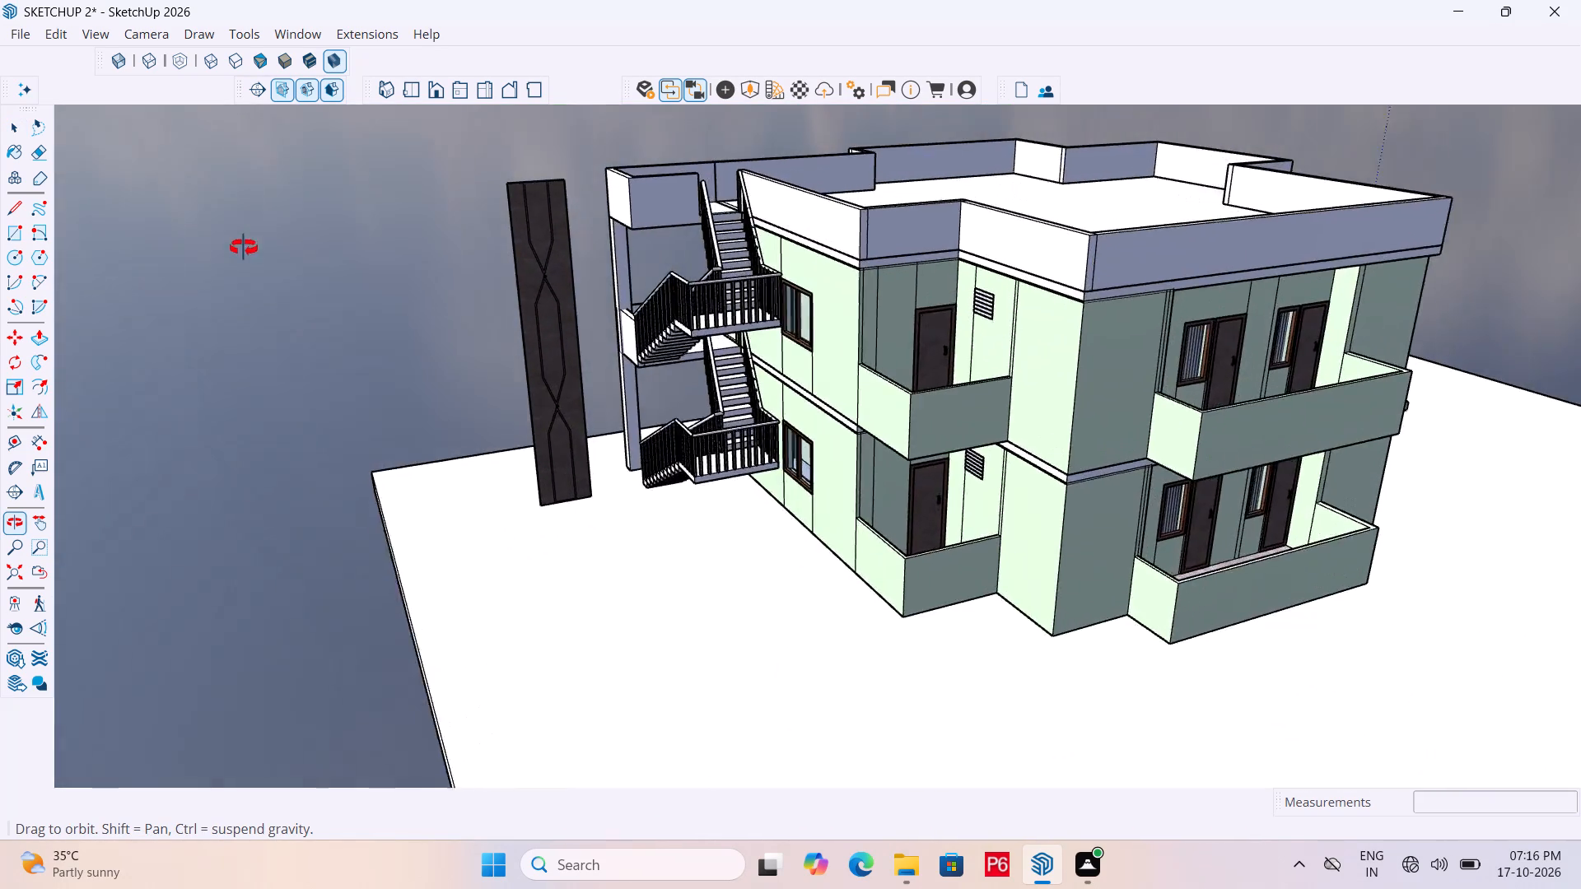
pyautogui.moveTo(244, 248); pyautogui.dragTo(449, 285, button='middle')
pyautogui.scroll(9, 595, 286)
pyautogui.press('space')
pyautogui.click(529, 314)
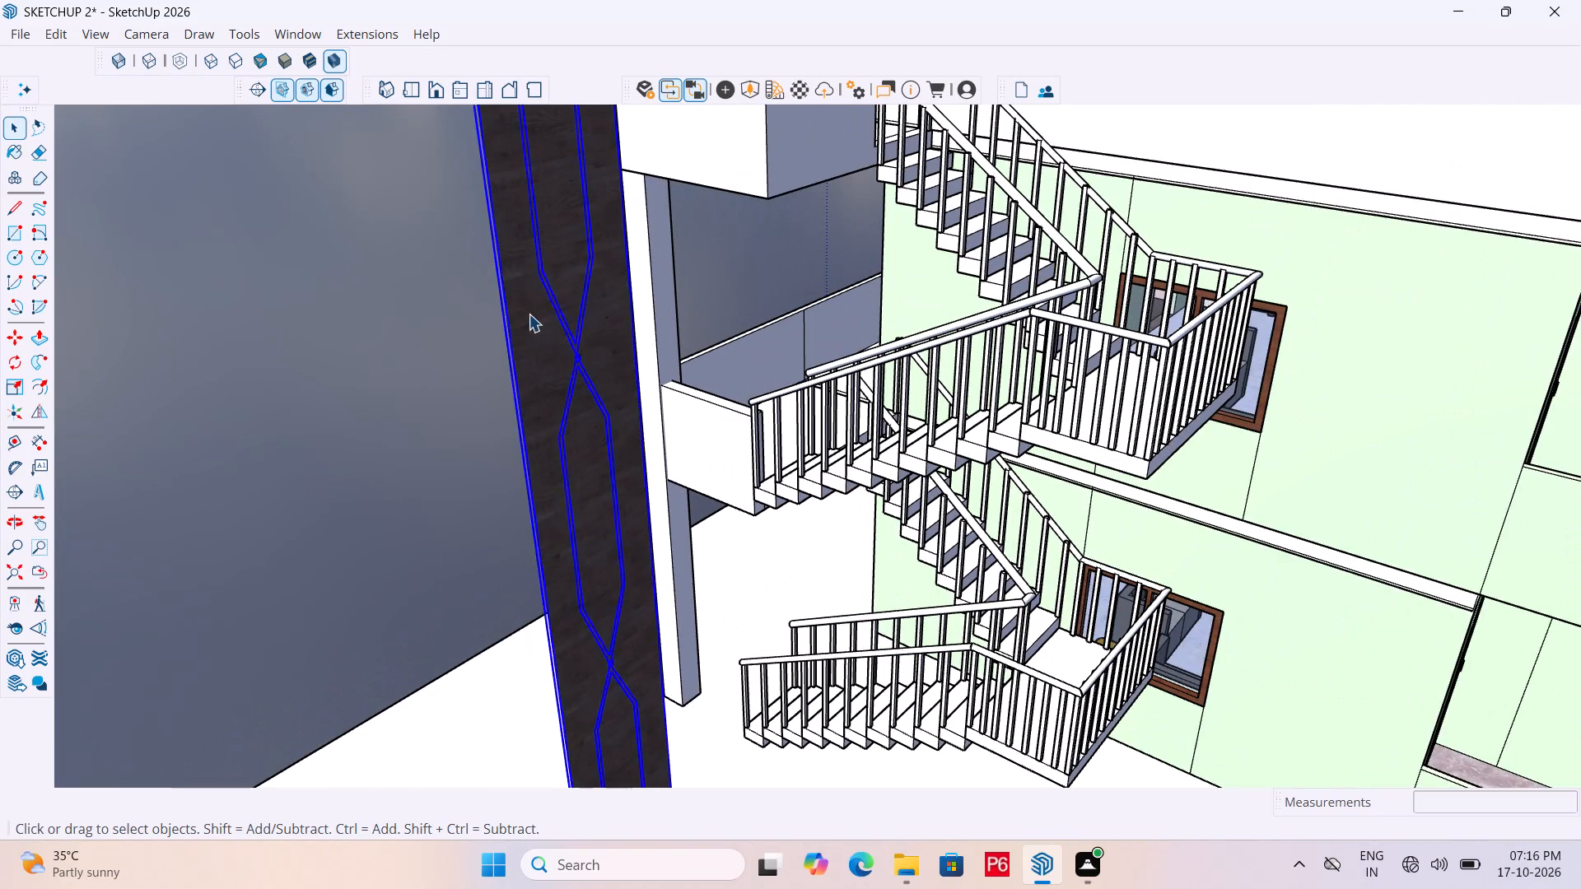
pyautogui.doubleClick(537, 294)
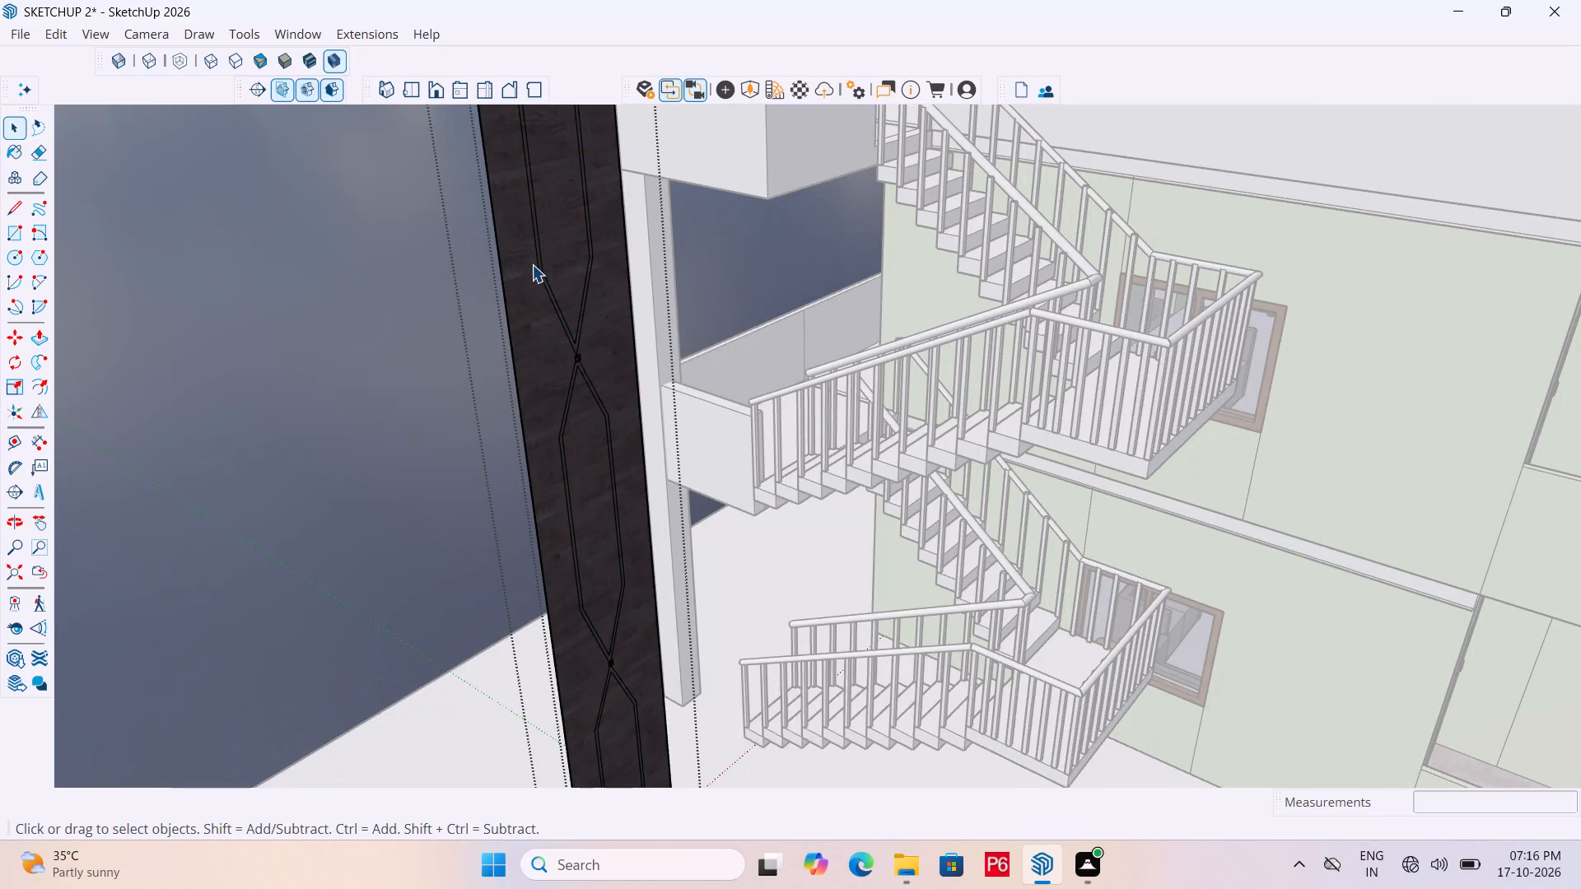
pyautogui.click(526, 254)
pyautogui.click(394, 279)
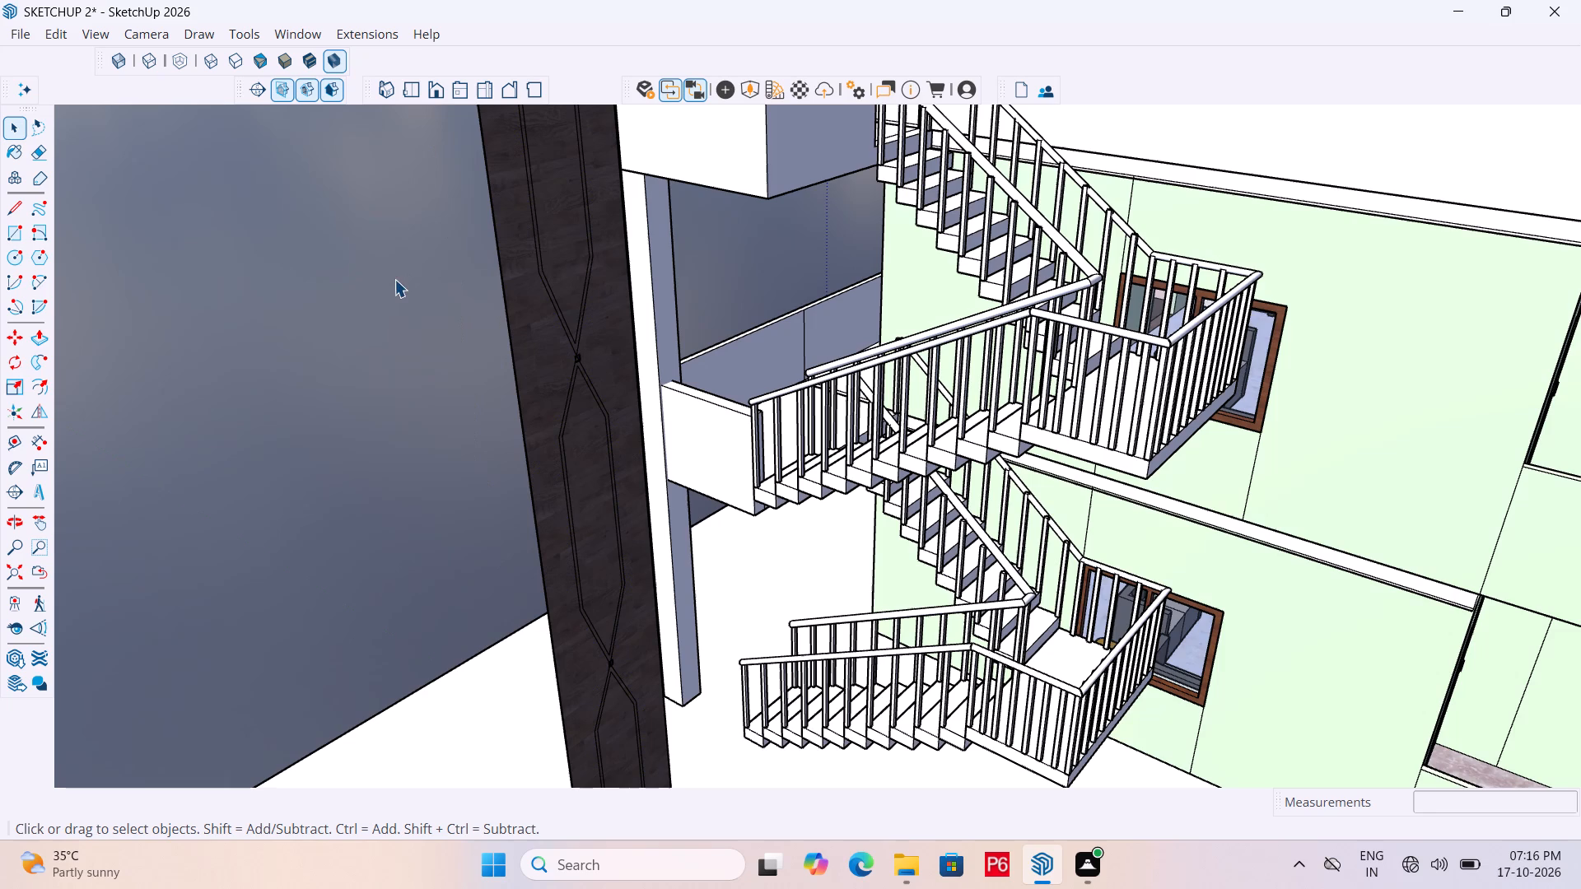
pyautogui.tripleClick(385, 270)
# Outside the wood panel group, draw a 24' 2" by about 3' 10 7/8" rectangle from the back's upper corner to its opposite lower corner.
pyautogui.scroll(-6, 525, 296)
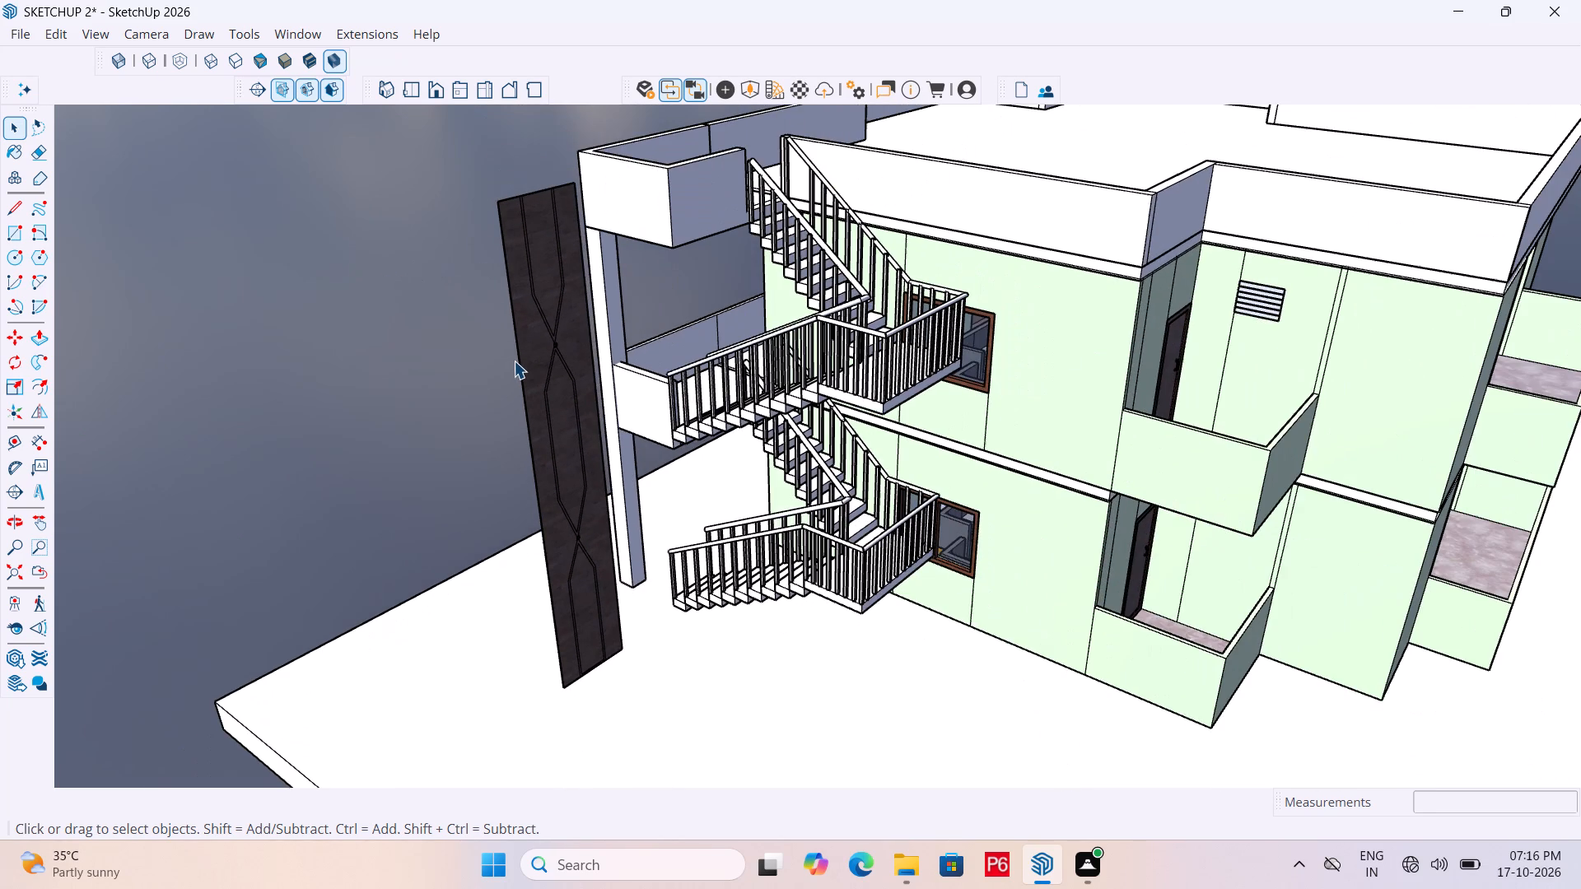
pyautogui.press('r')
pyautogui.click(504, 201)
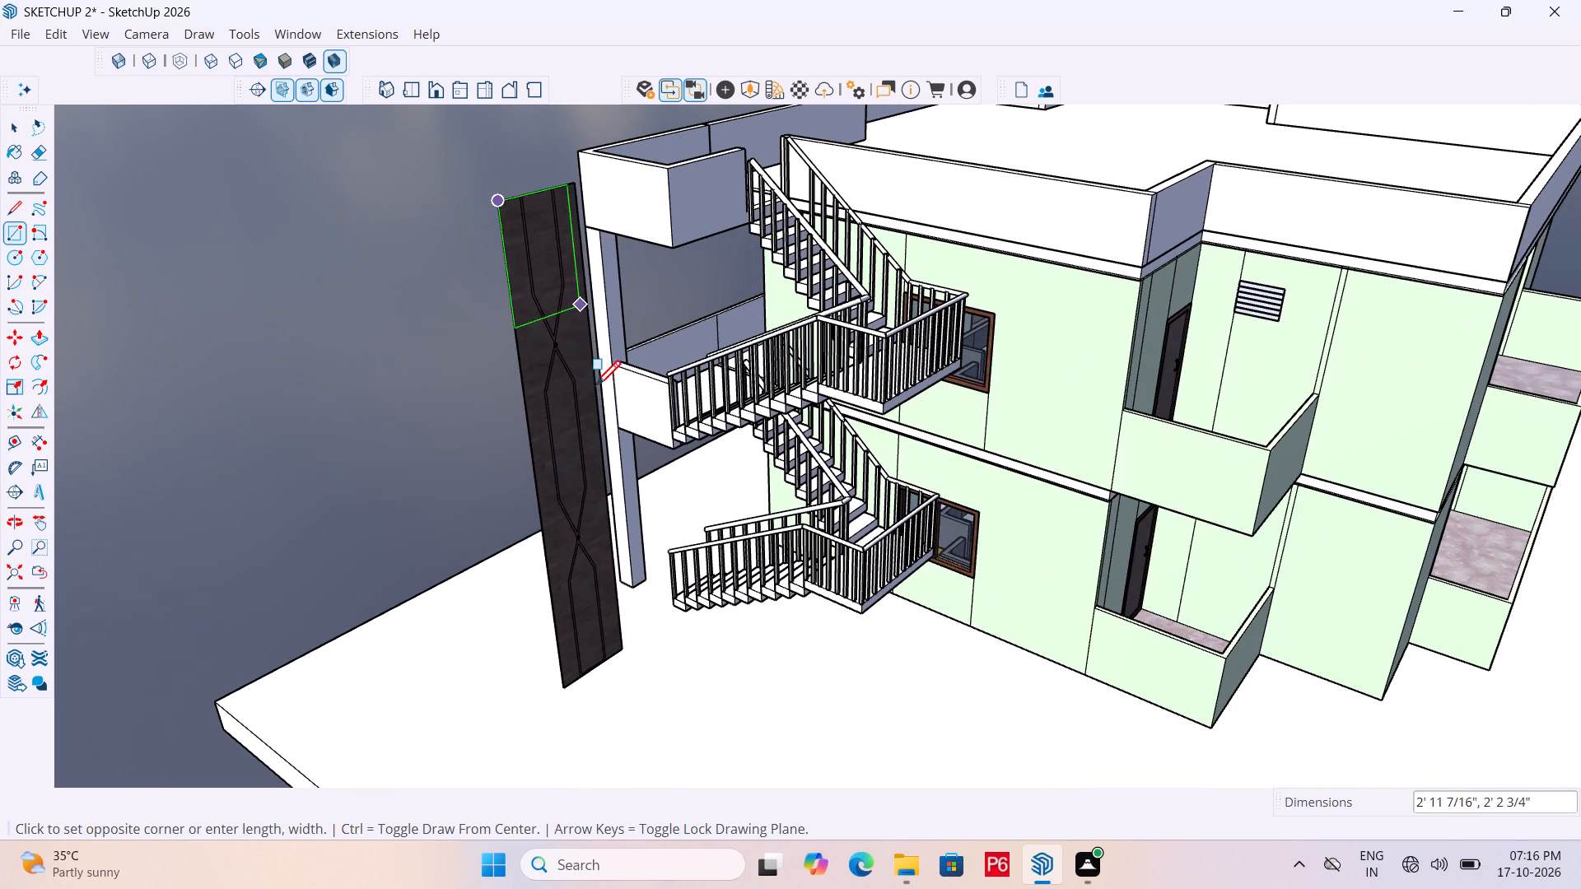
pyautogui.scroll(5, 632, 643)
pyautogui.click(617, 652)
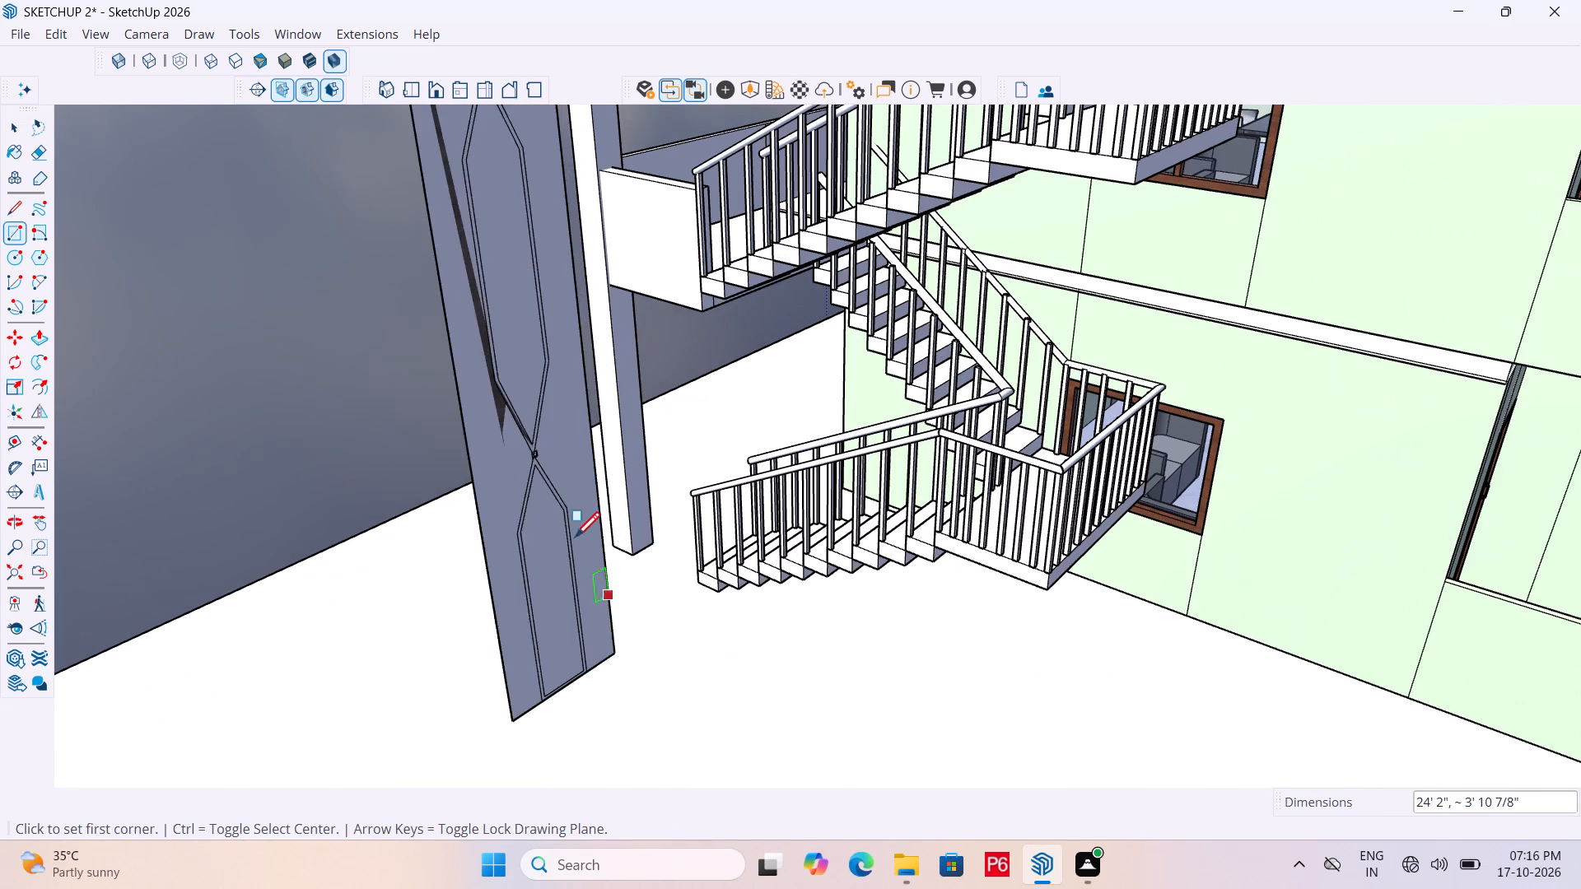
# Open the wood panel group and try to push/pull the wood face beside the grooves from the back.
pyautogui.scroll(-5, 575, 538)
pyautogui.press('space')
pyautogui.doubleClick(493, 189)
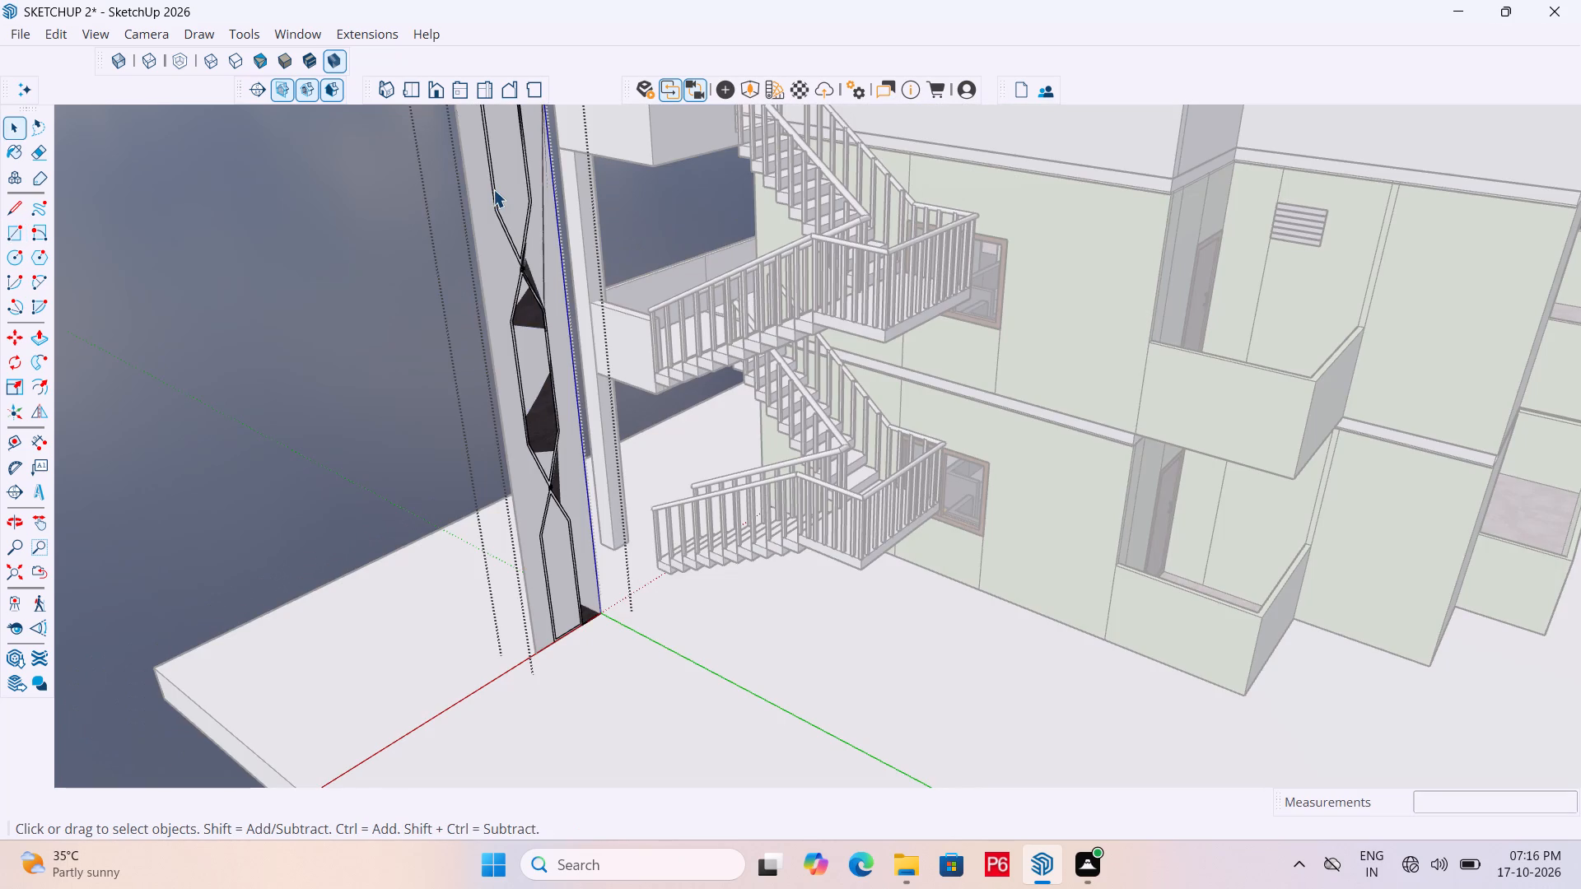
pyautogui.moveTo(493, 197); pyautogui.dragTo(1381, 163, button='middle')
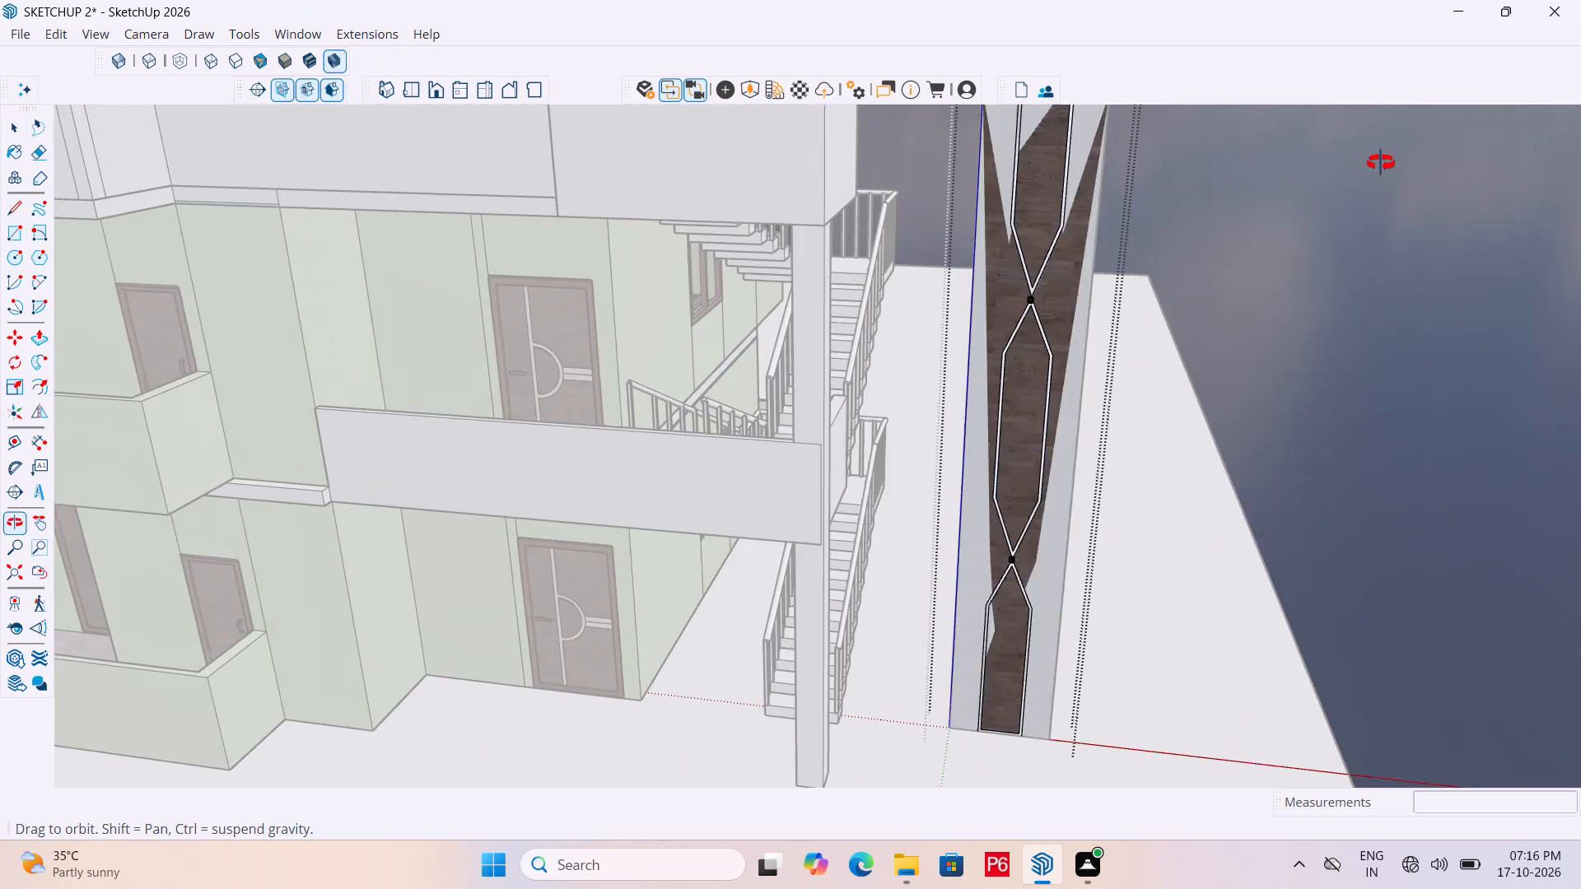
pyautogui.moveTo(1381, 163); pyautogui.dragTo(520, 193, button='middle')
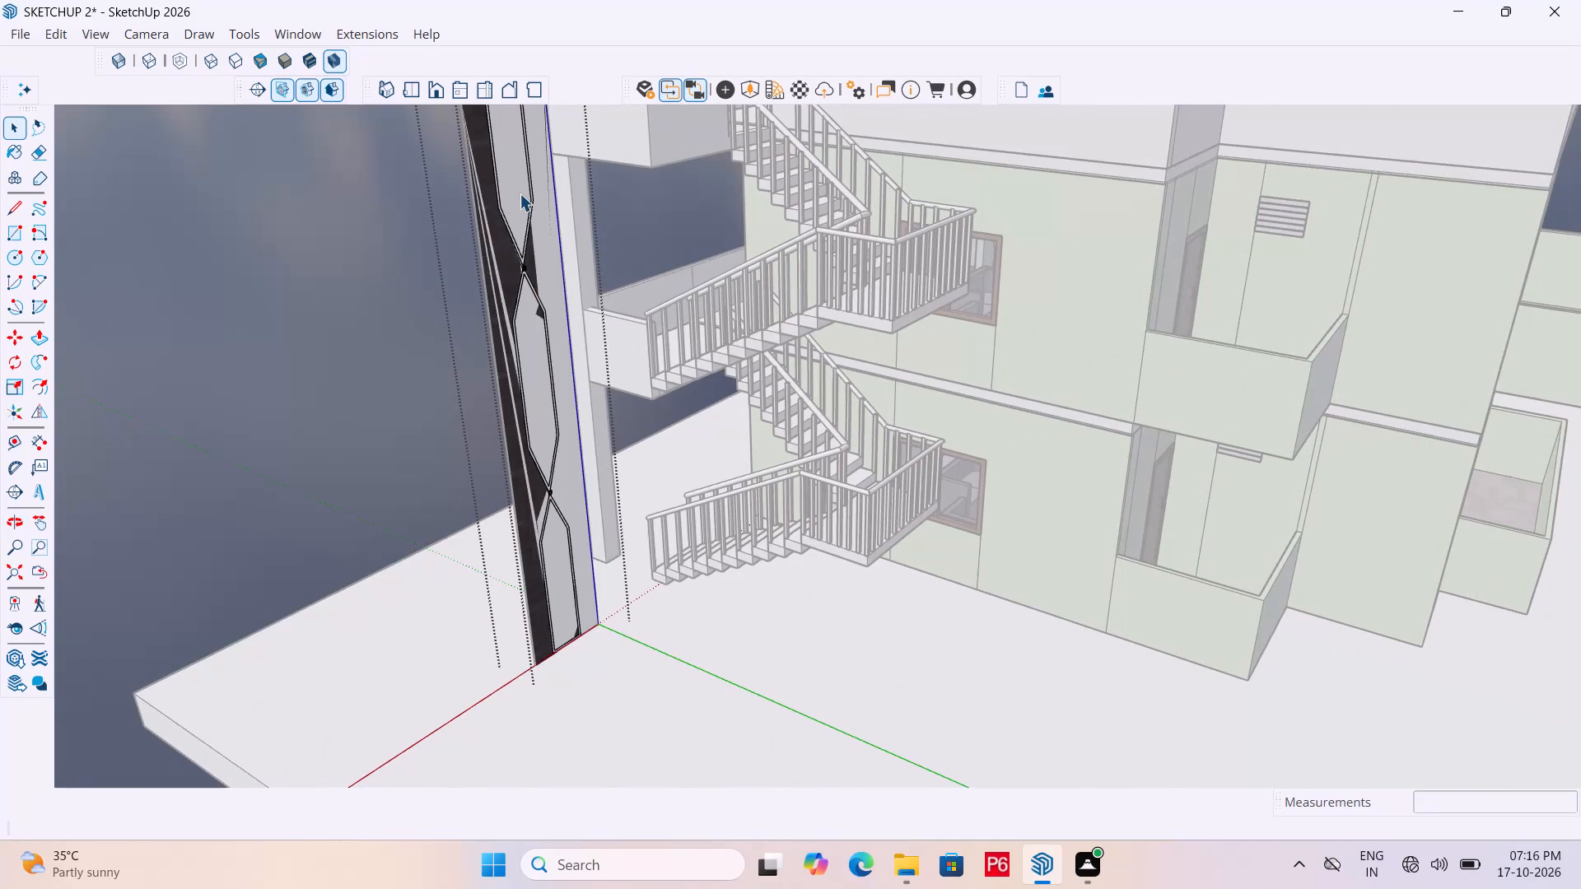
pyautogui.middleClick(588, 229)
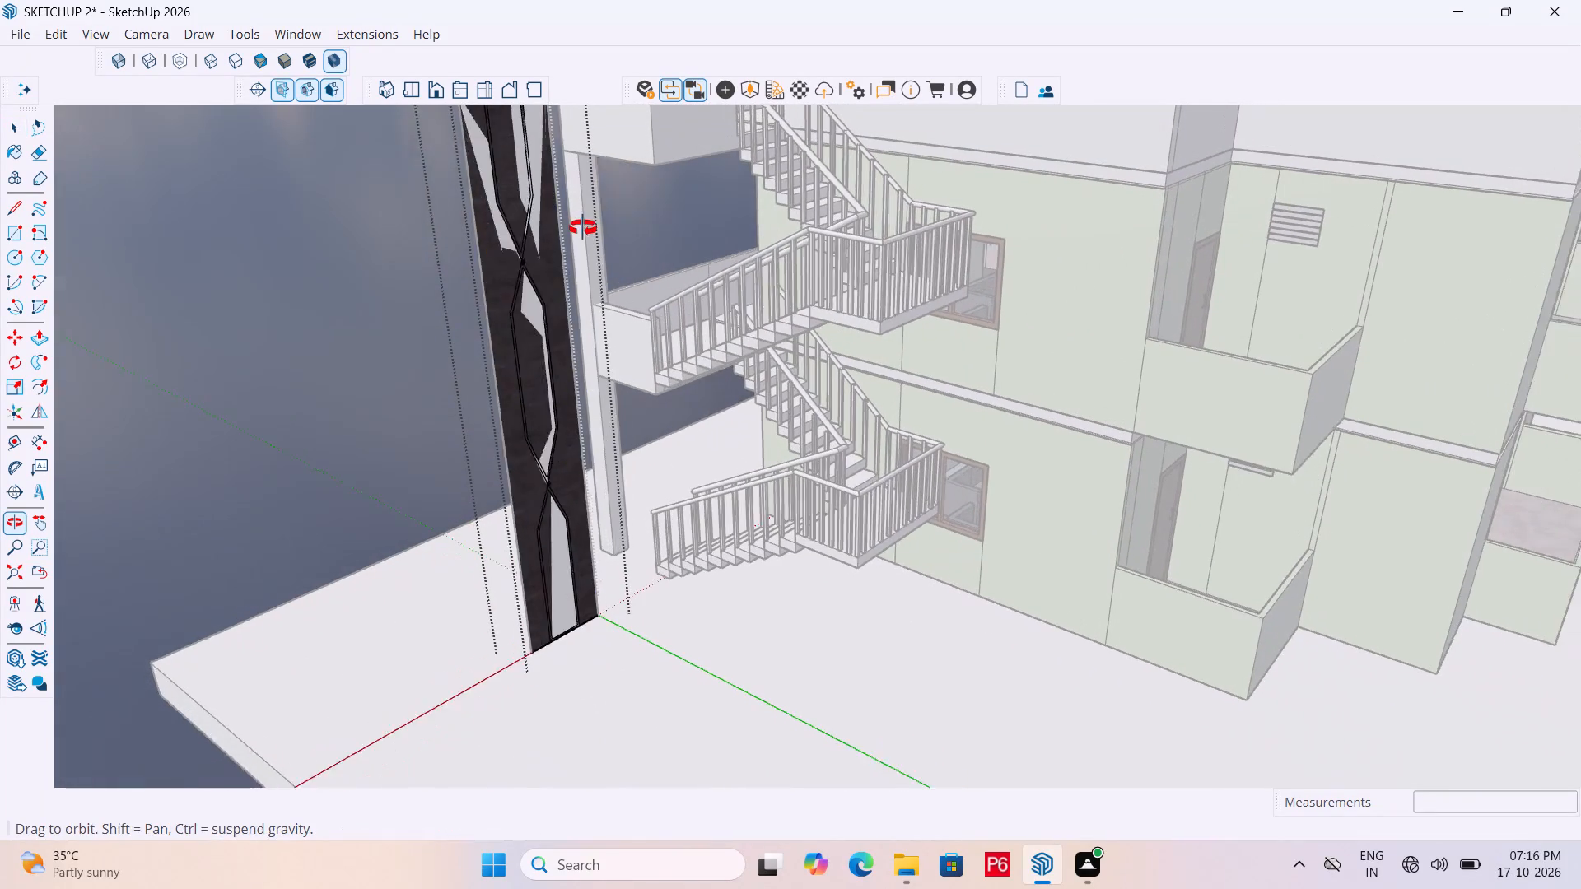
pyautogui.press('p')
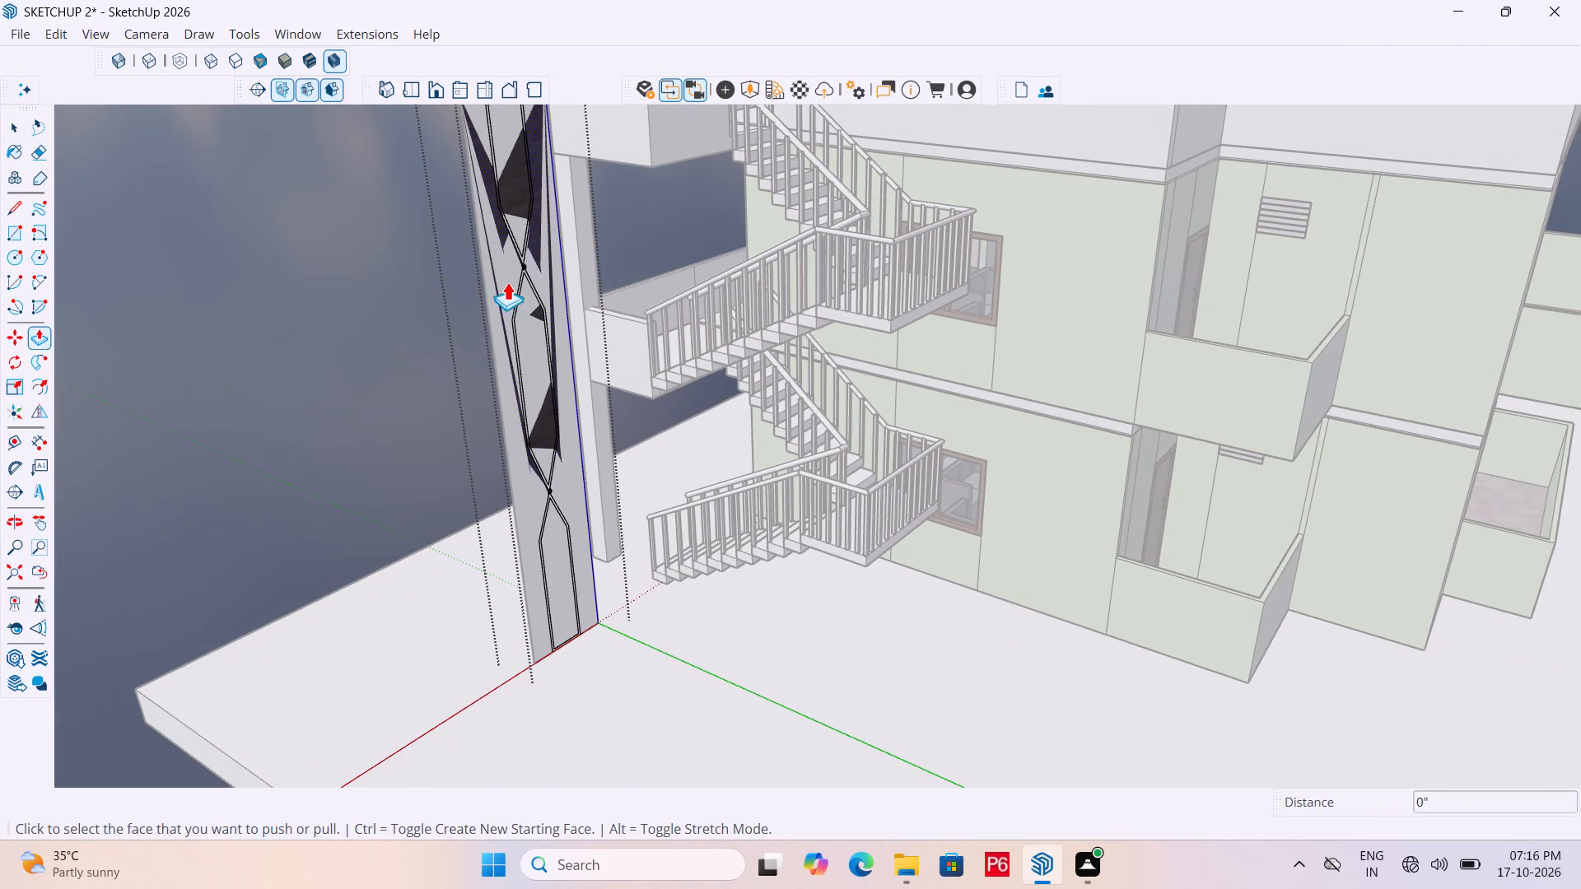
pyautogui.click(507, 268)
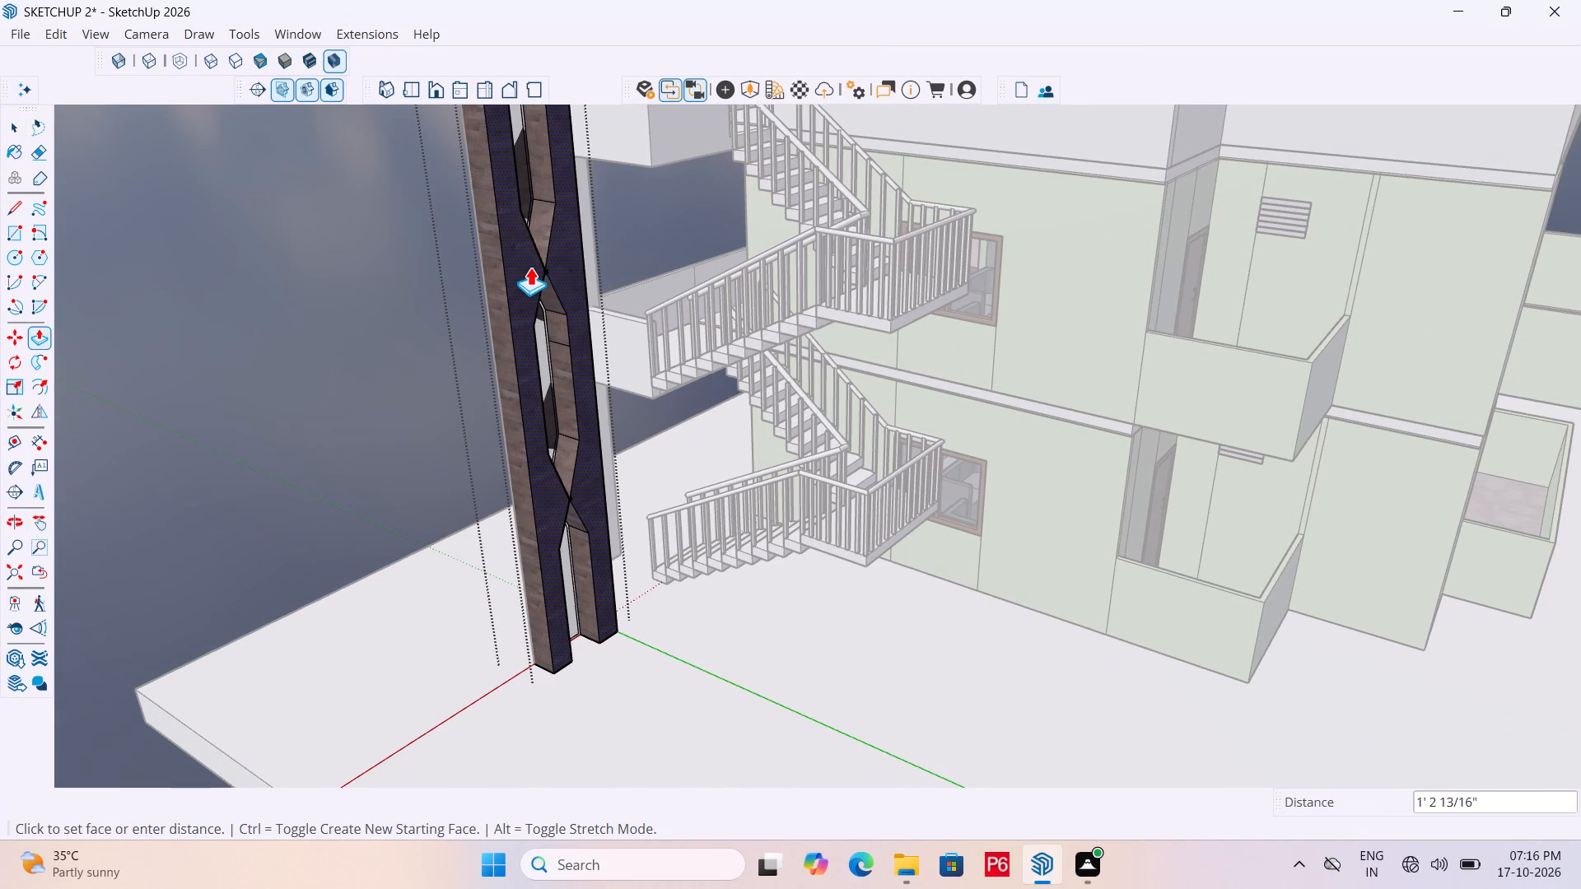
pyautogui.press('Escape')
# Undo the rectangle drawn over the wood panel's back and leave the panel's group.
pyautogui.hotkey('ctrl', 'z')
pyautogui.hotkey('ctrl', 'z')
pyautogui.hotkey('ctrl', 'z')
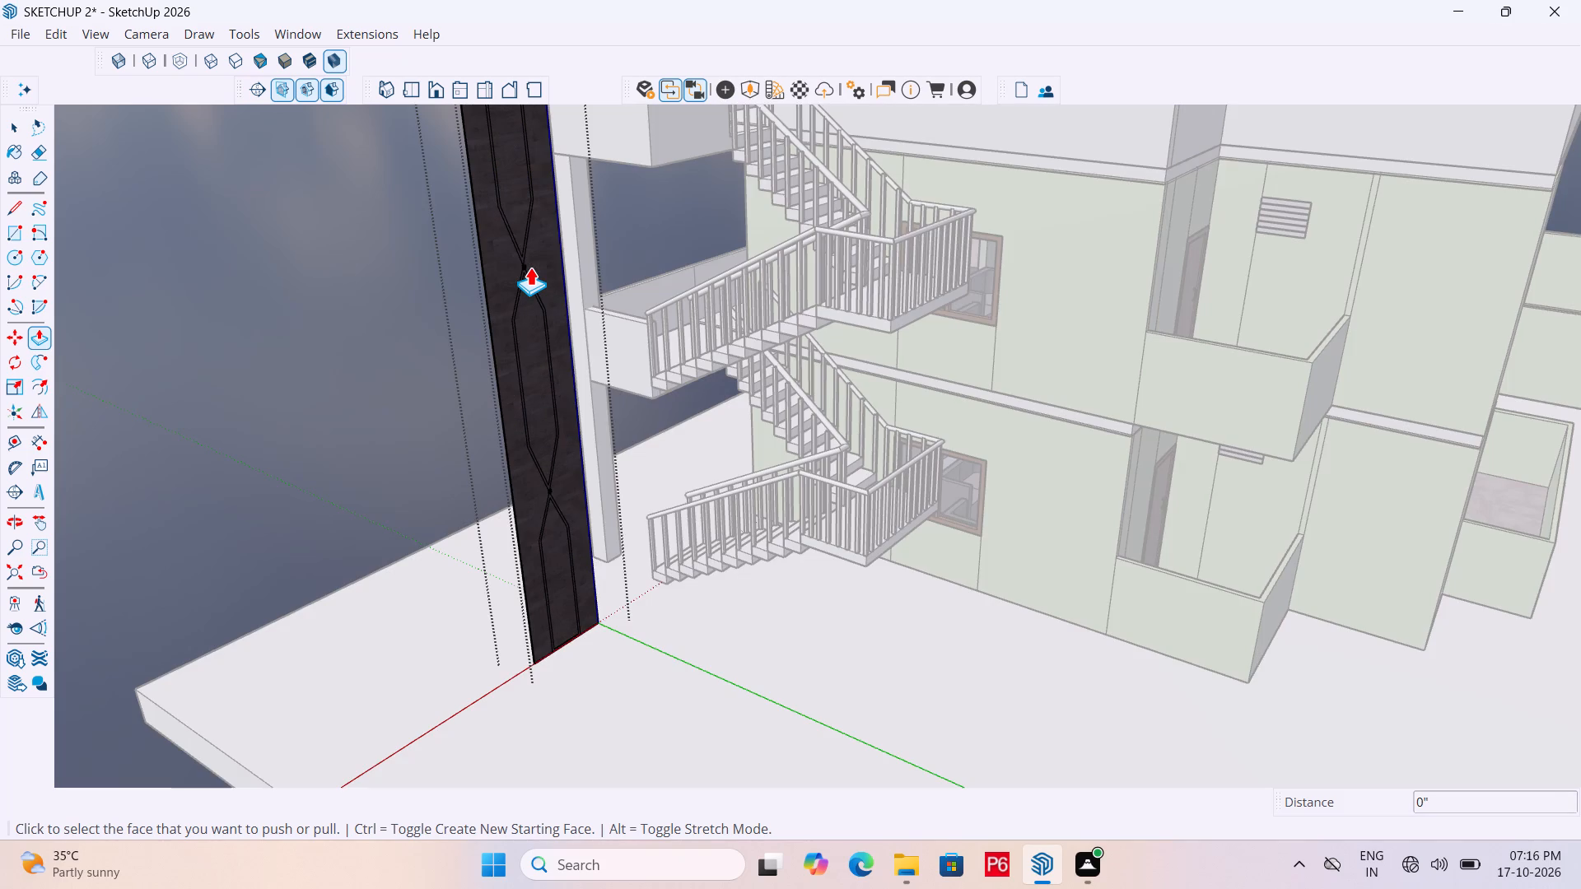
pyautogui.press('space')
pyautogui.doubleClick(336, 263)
# Save the model with the flat wood panel.
pyautogui.moveTo(404, 283); pyautogui.dragTo(1054, 279, button='middle')
pyautogui.scroll(-1, 404, 283)
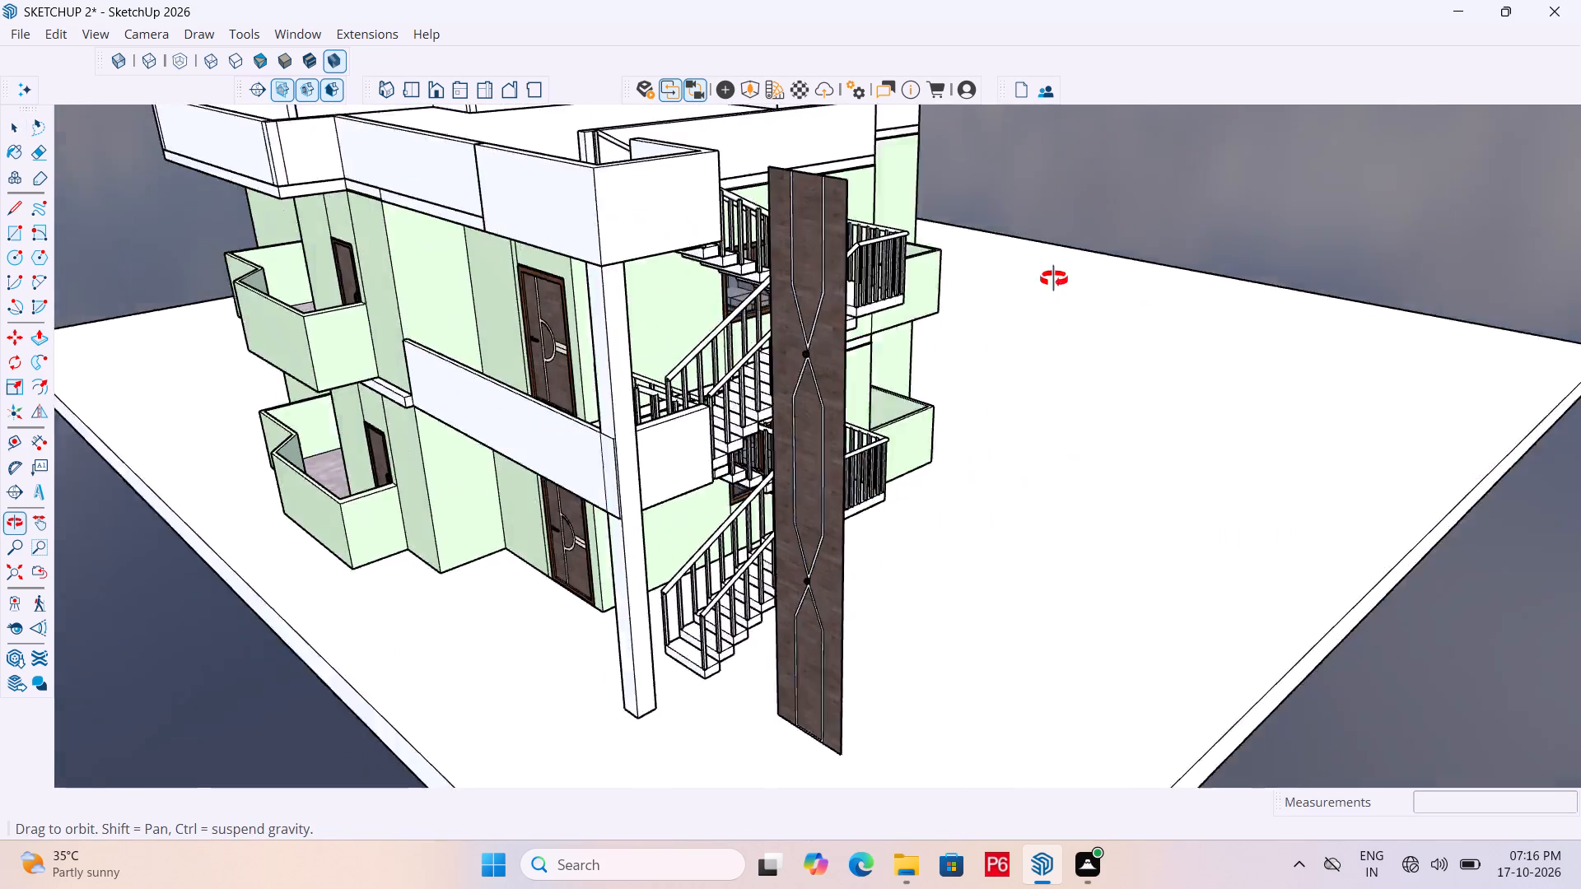
pyautogui.moveTo(1054, 279); pyautogui.dragTo(1168, 274, button='middle')
pyautogui.click(1369, 361)
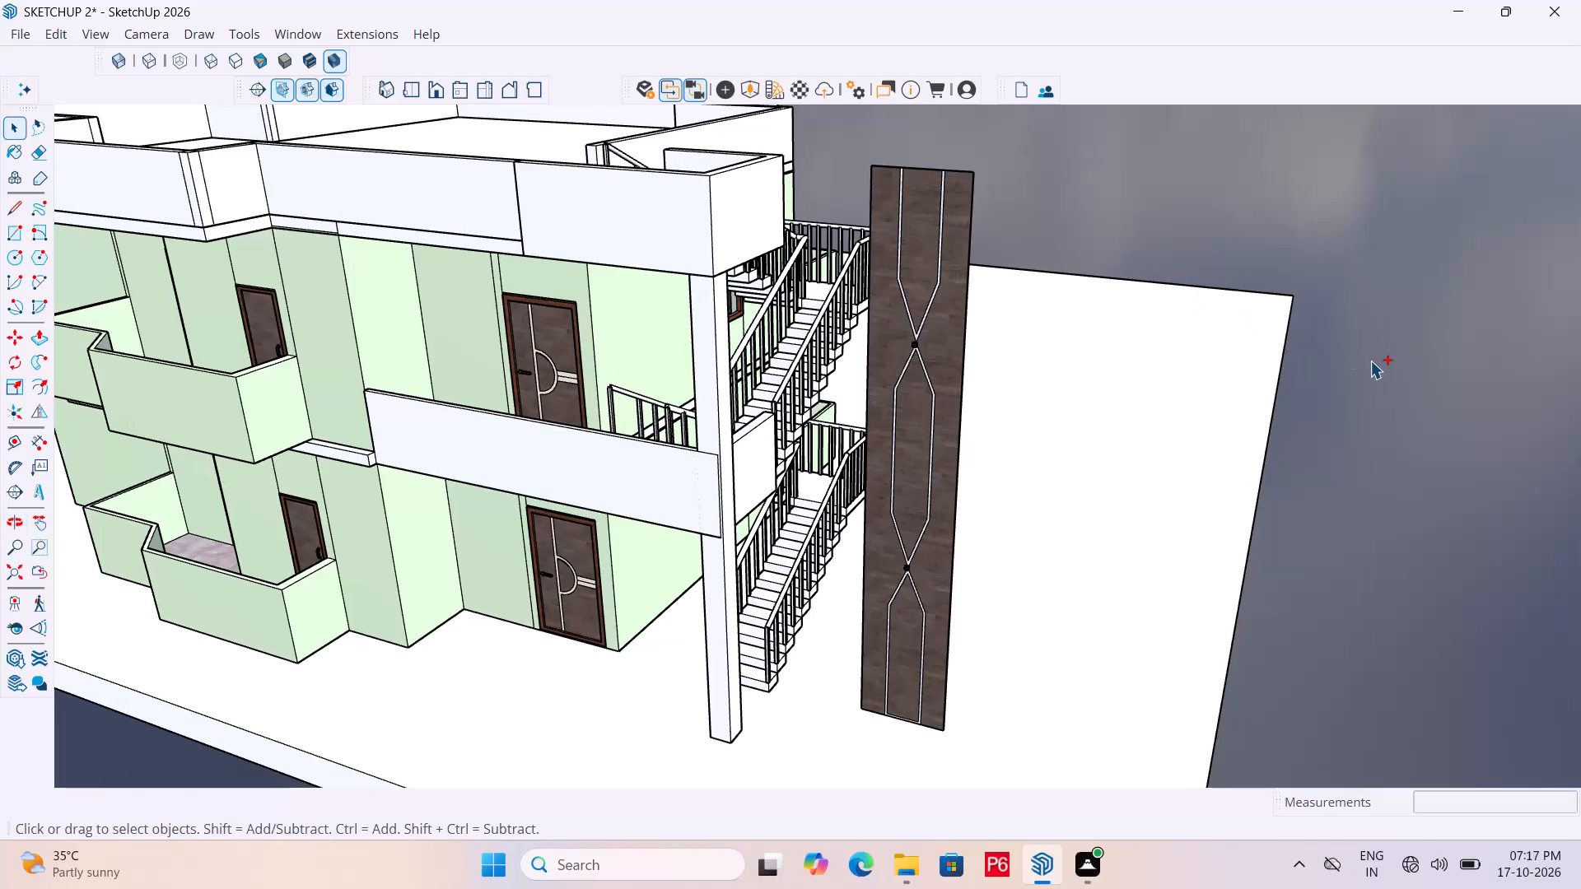
pyautogui.hotkey('ctrl', 's')
pyautogui.hotkey('ctrl', 's')
pyautogui.hotkey('ctrl', 's')
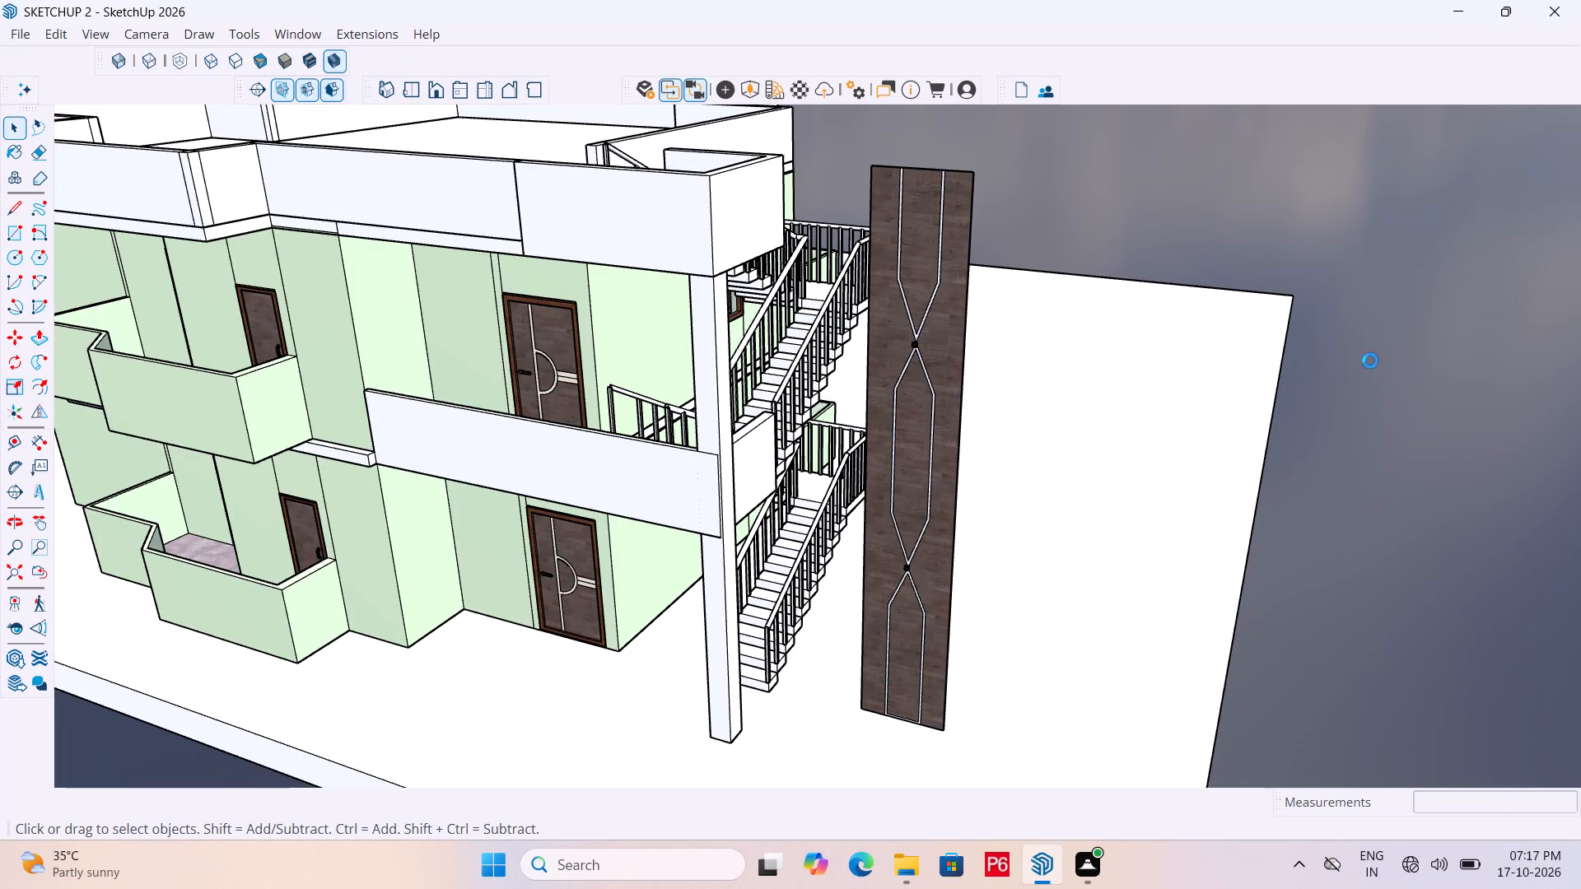
pyautogui.hotkey('ctrl', 's')
pyautogui.hotkey('ctrl', 's')
pyautogui.hotkey('ctrl', 's')
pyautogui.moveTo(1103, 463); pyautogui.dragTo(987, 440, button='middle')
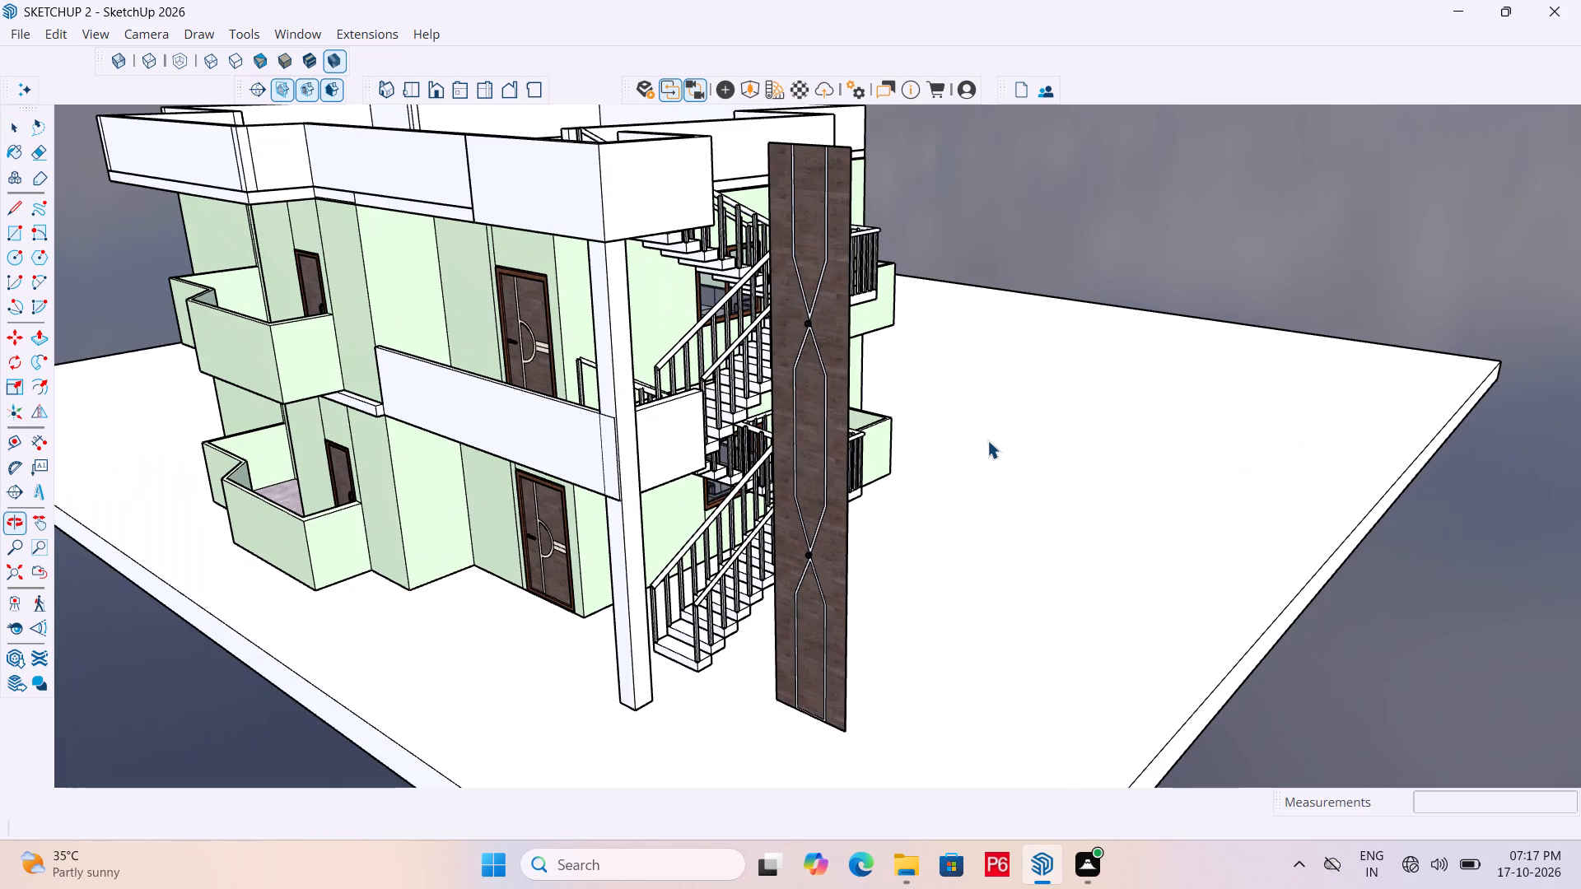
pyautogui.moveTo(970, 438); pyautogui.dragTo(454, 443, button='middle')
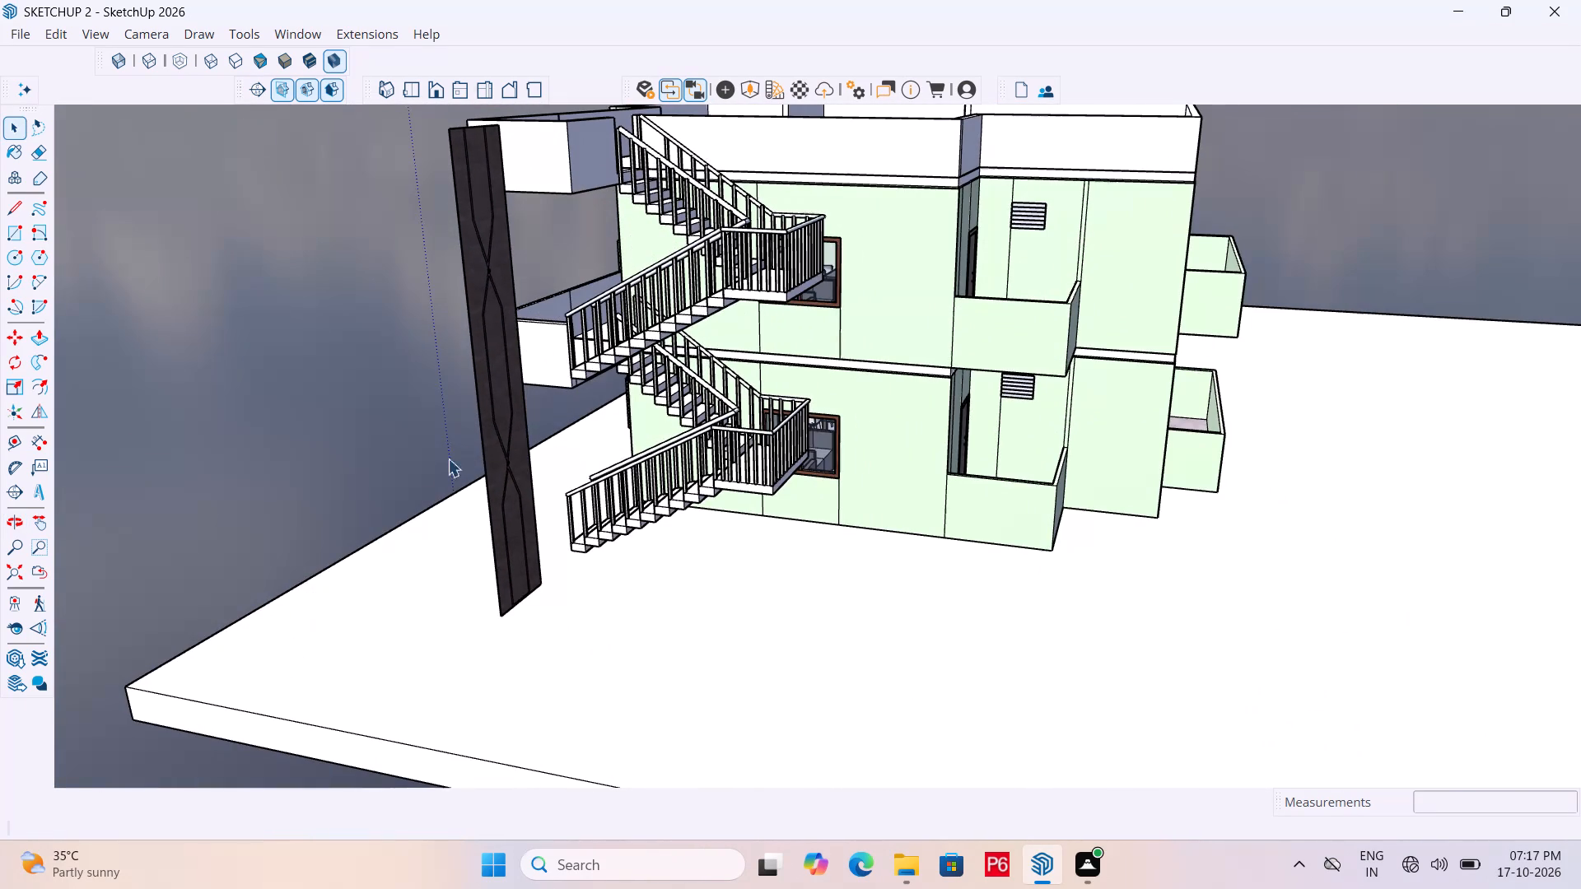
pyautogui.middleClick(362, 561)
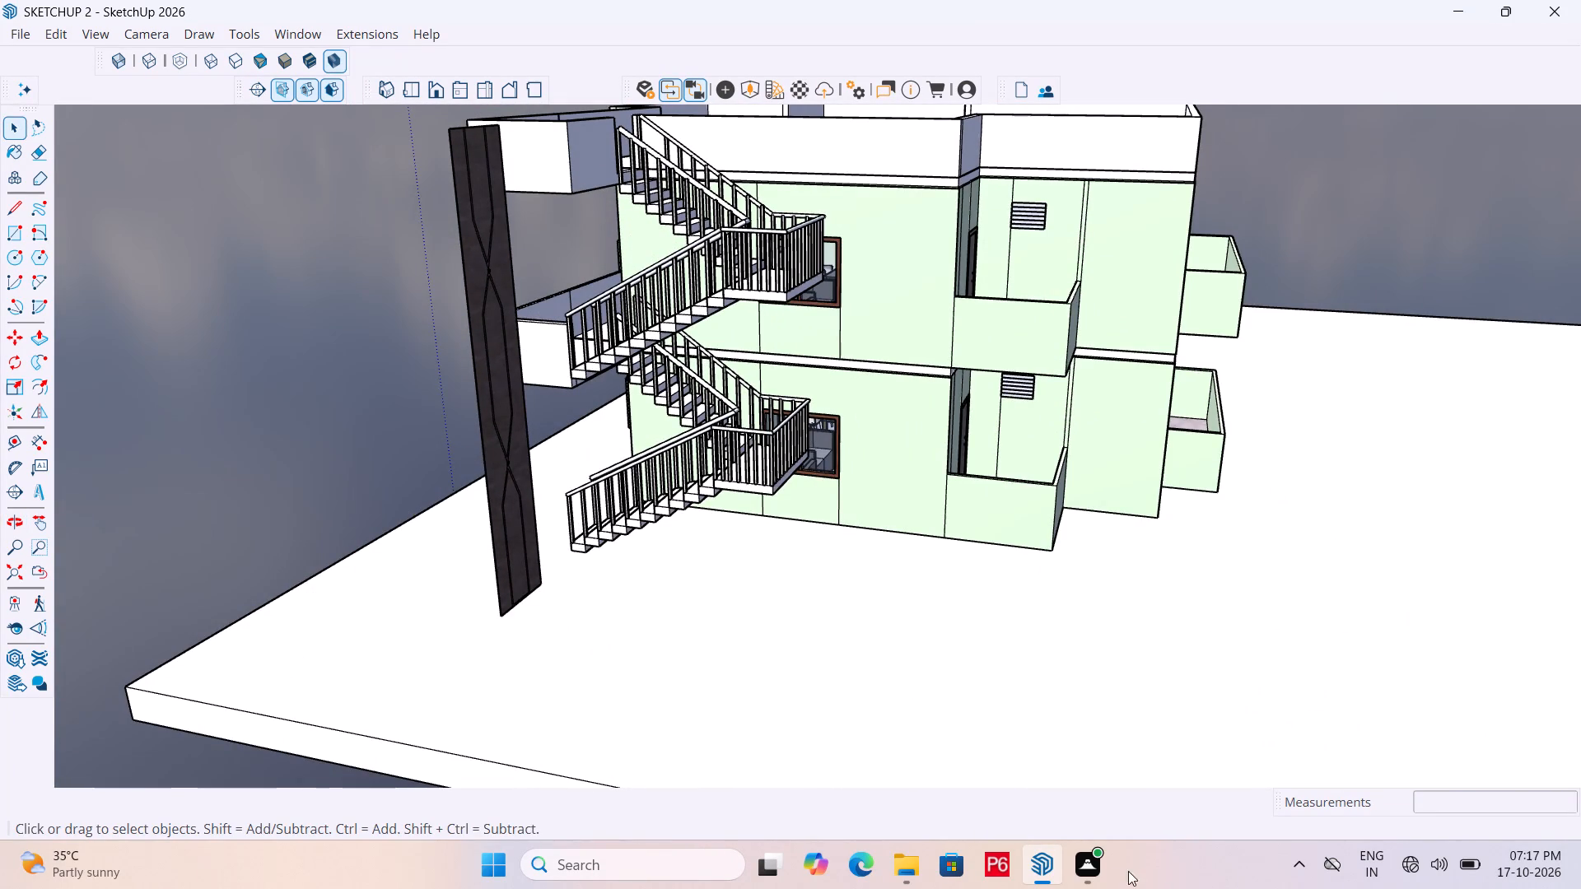
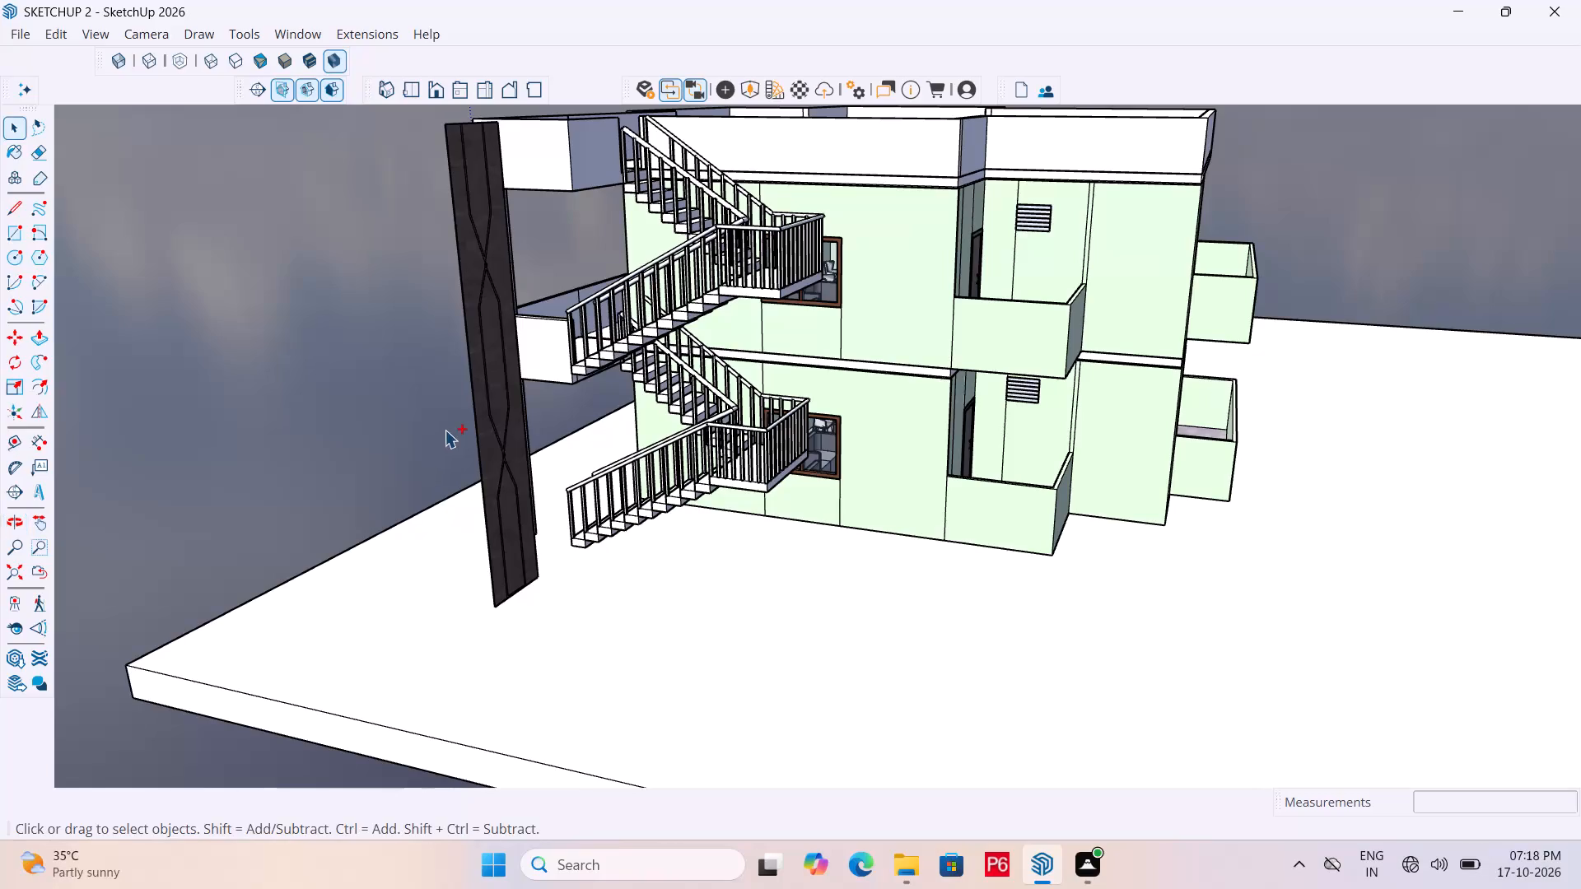
# Save the model.
pyautogui.hotkey('ctrl', 's')
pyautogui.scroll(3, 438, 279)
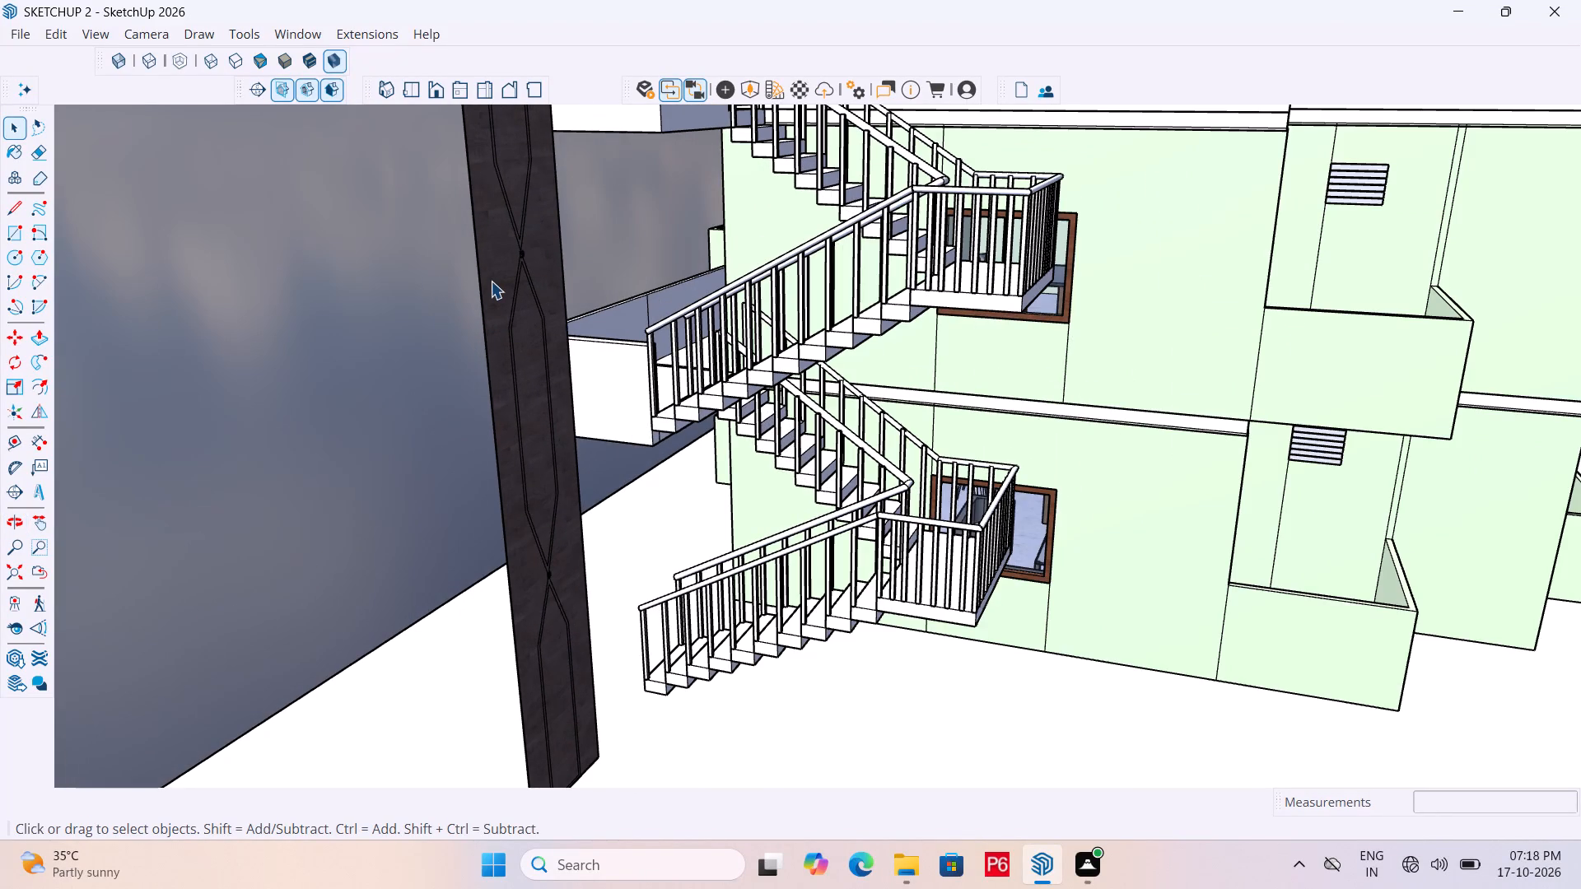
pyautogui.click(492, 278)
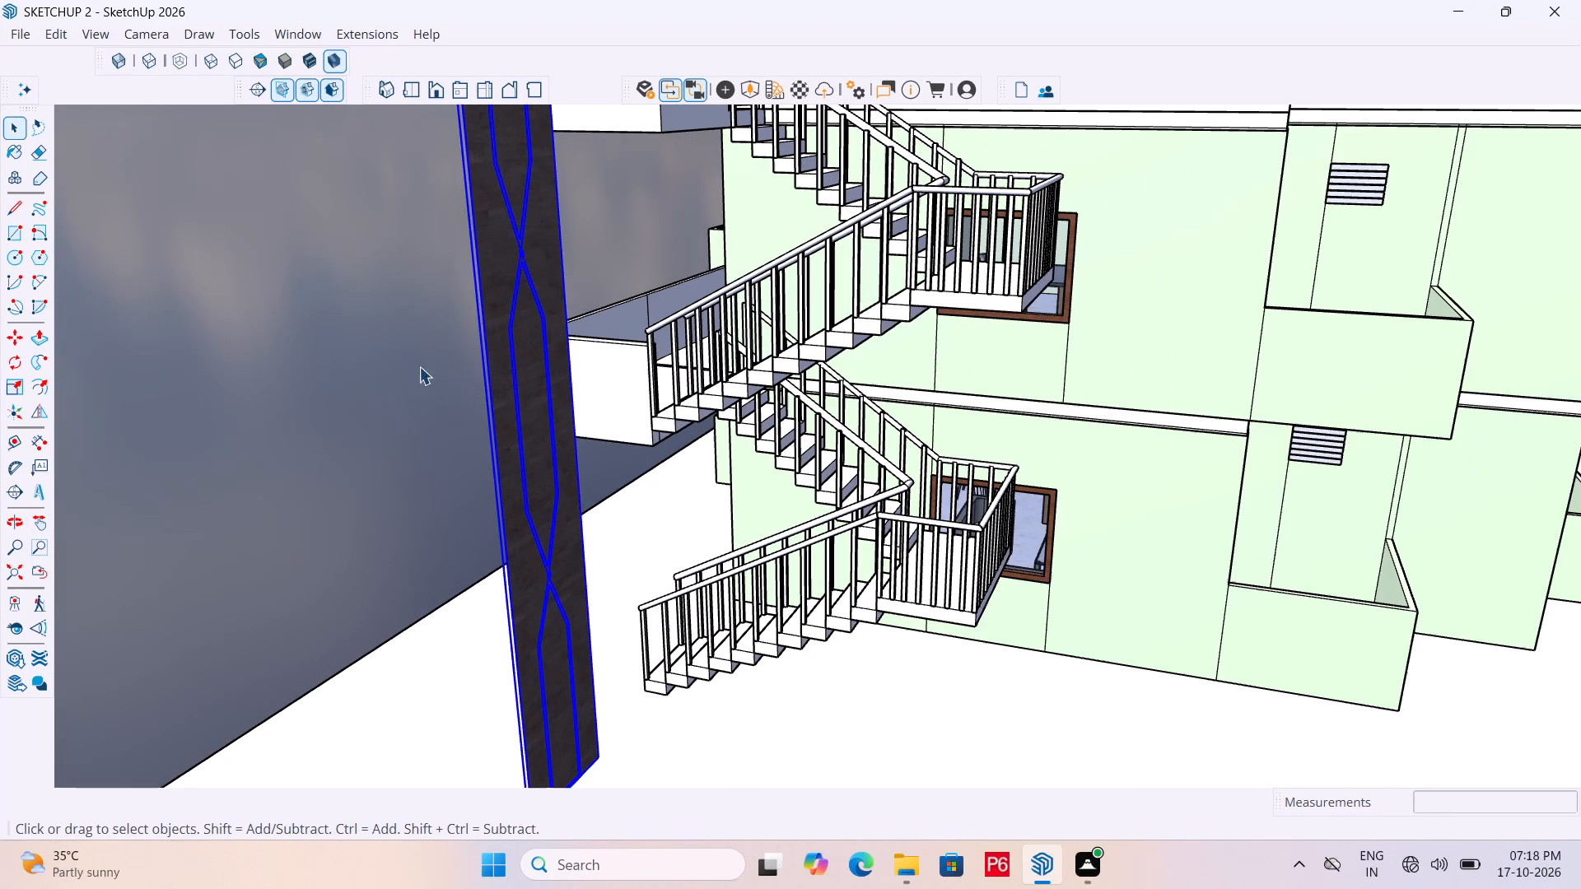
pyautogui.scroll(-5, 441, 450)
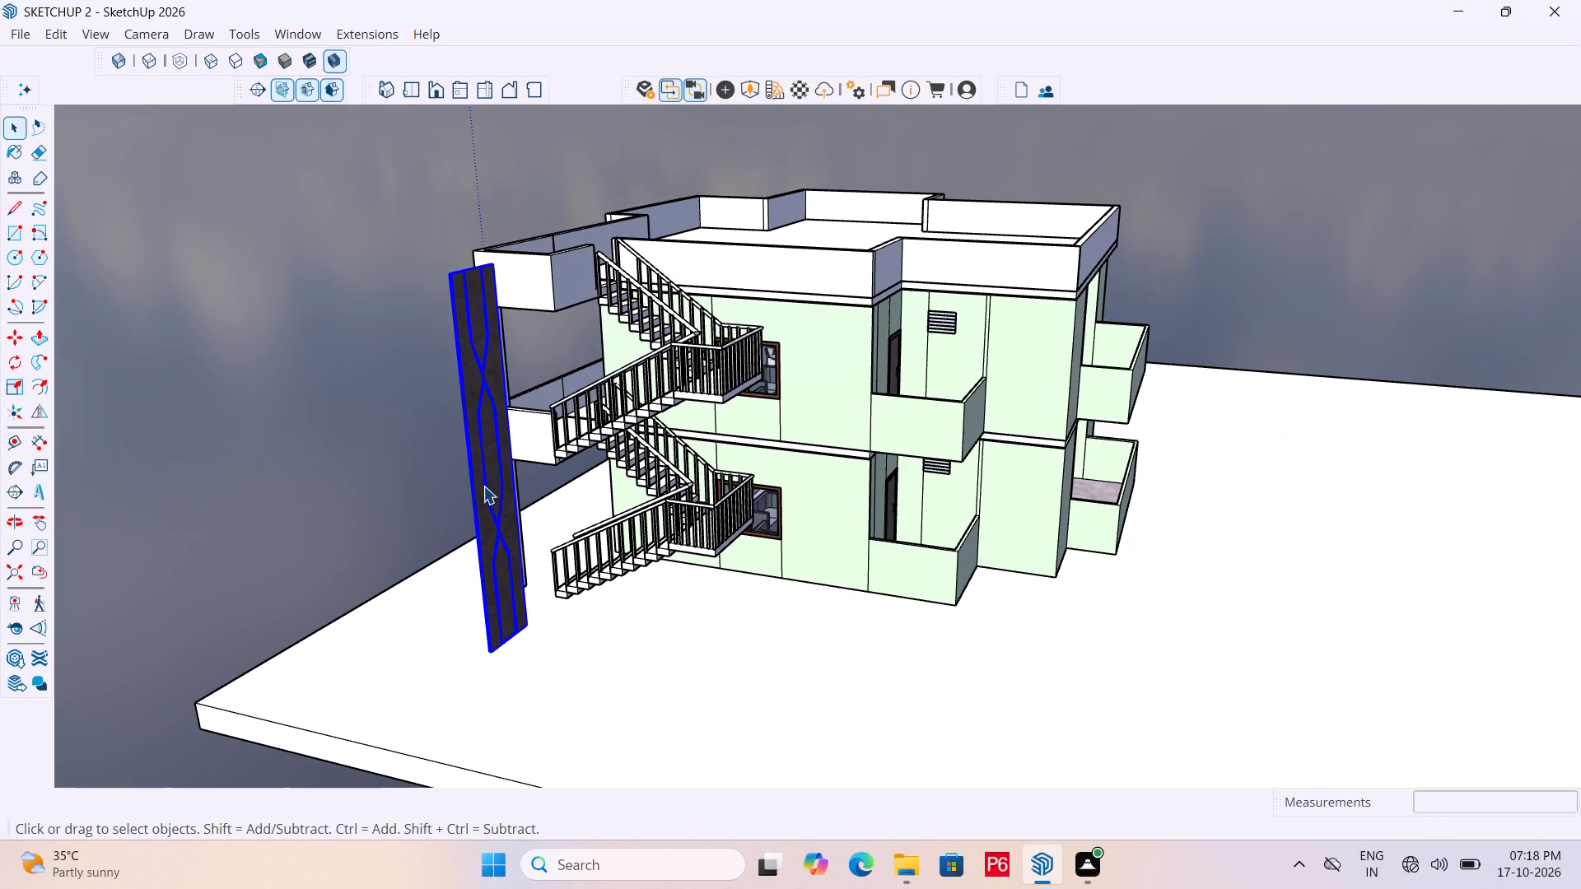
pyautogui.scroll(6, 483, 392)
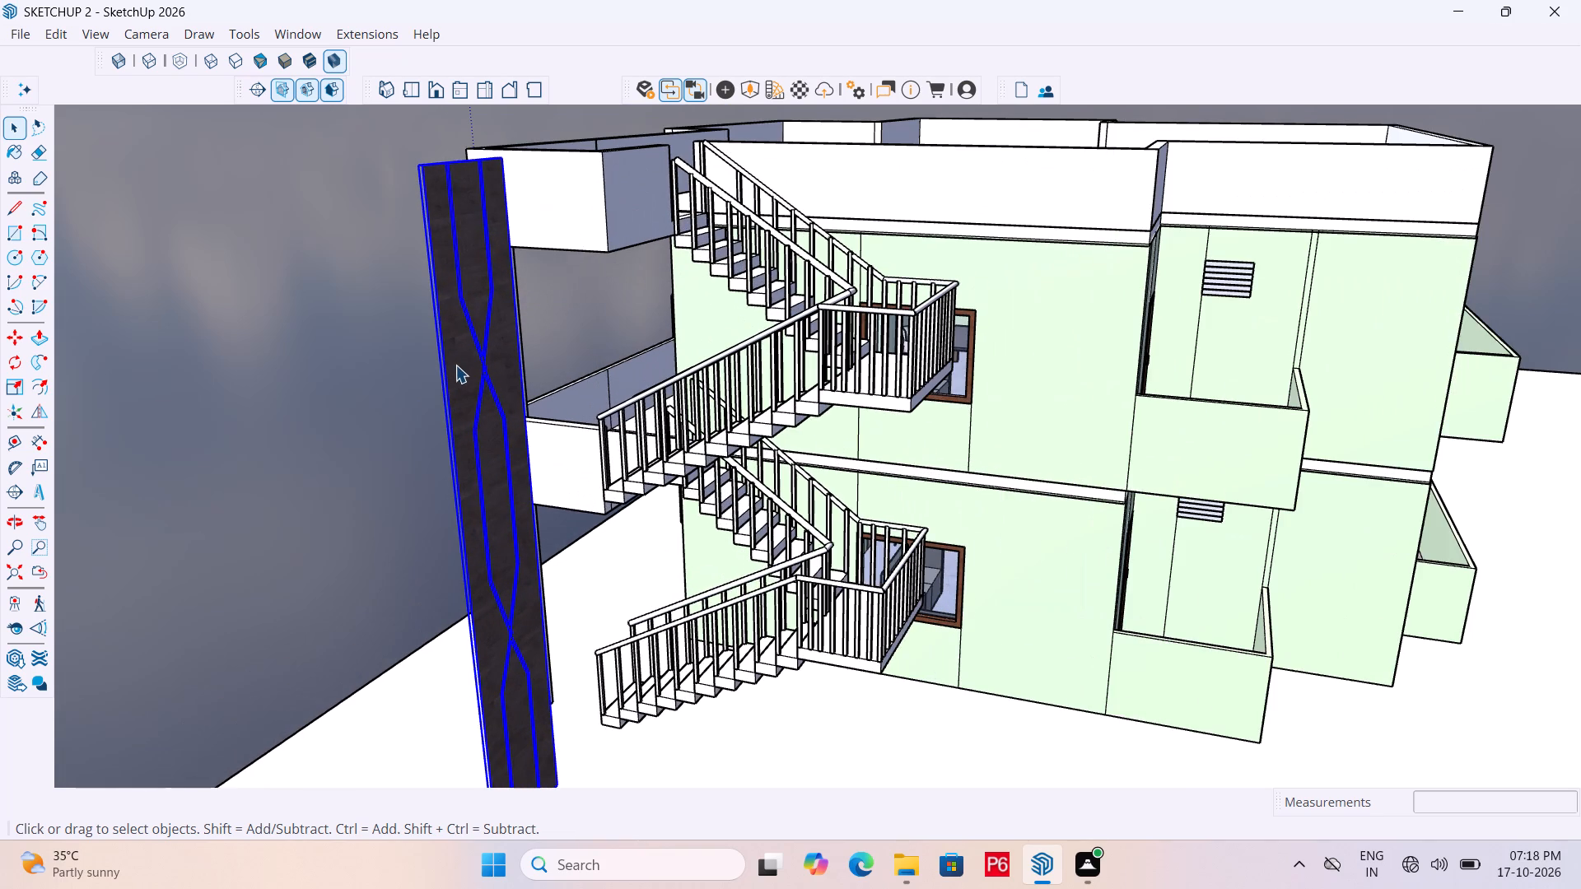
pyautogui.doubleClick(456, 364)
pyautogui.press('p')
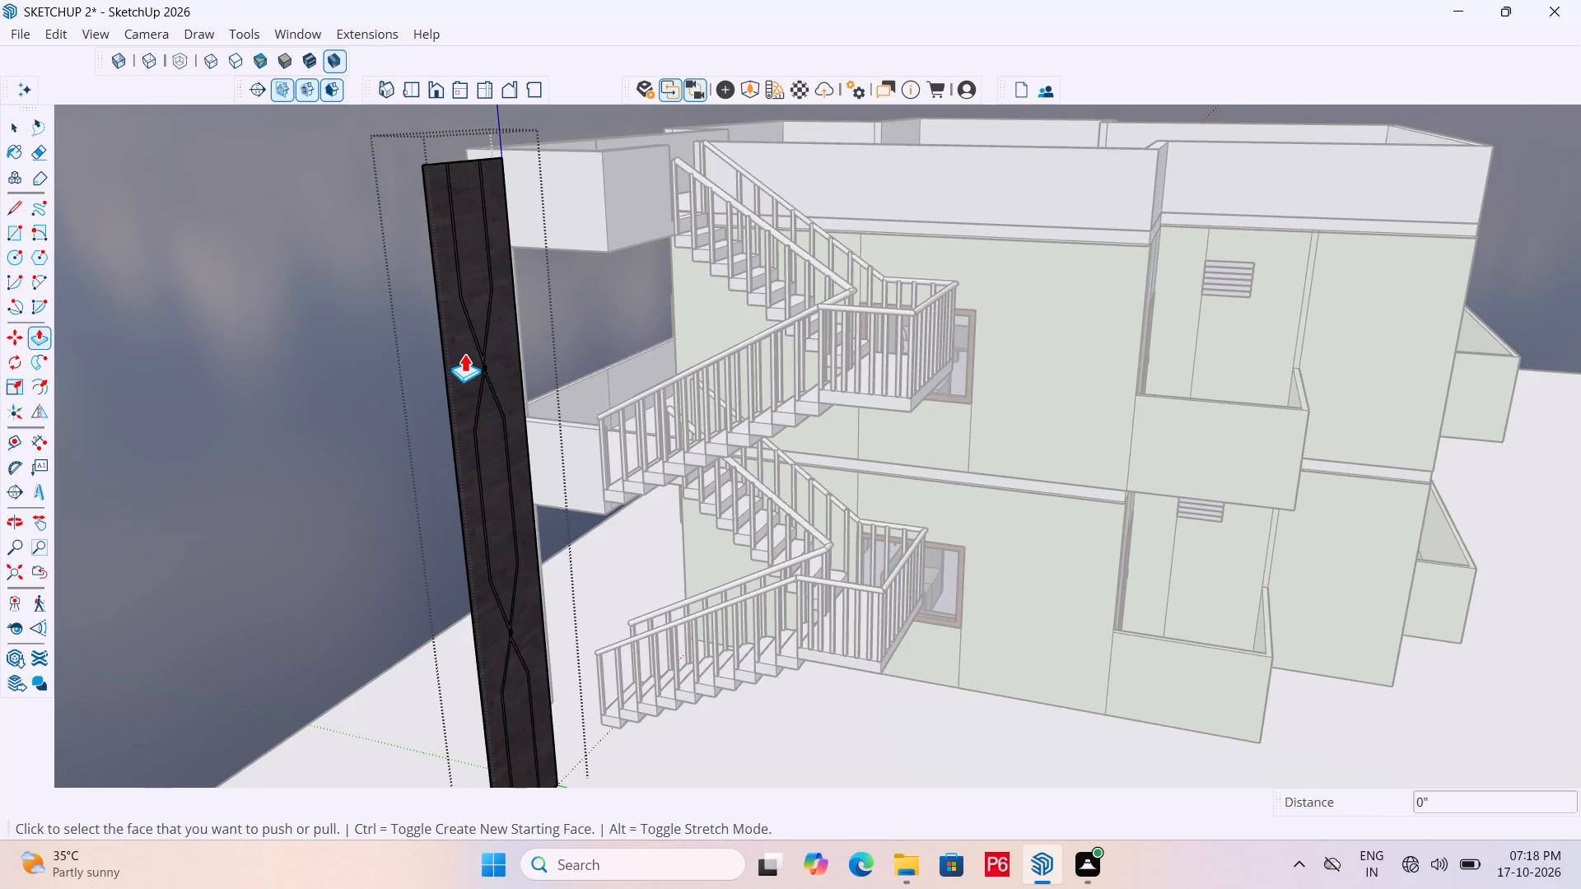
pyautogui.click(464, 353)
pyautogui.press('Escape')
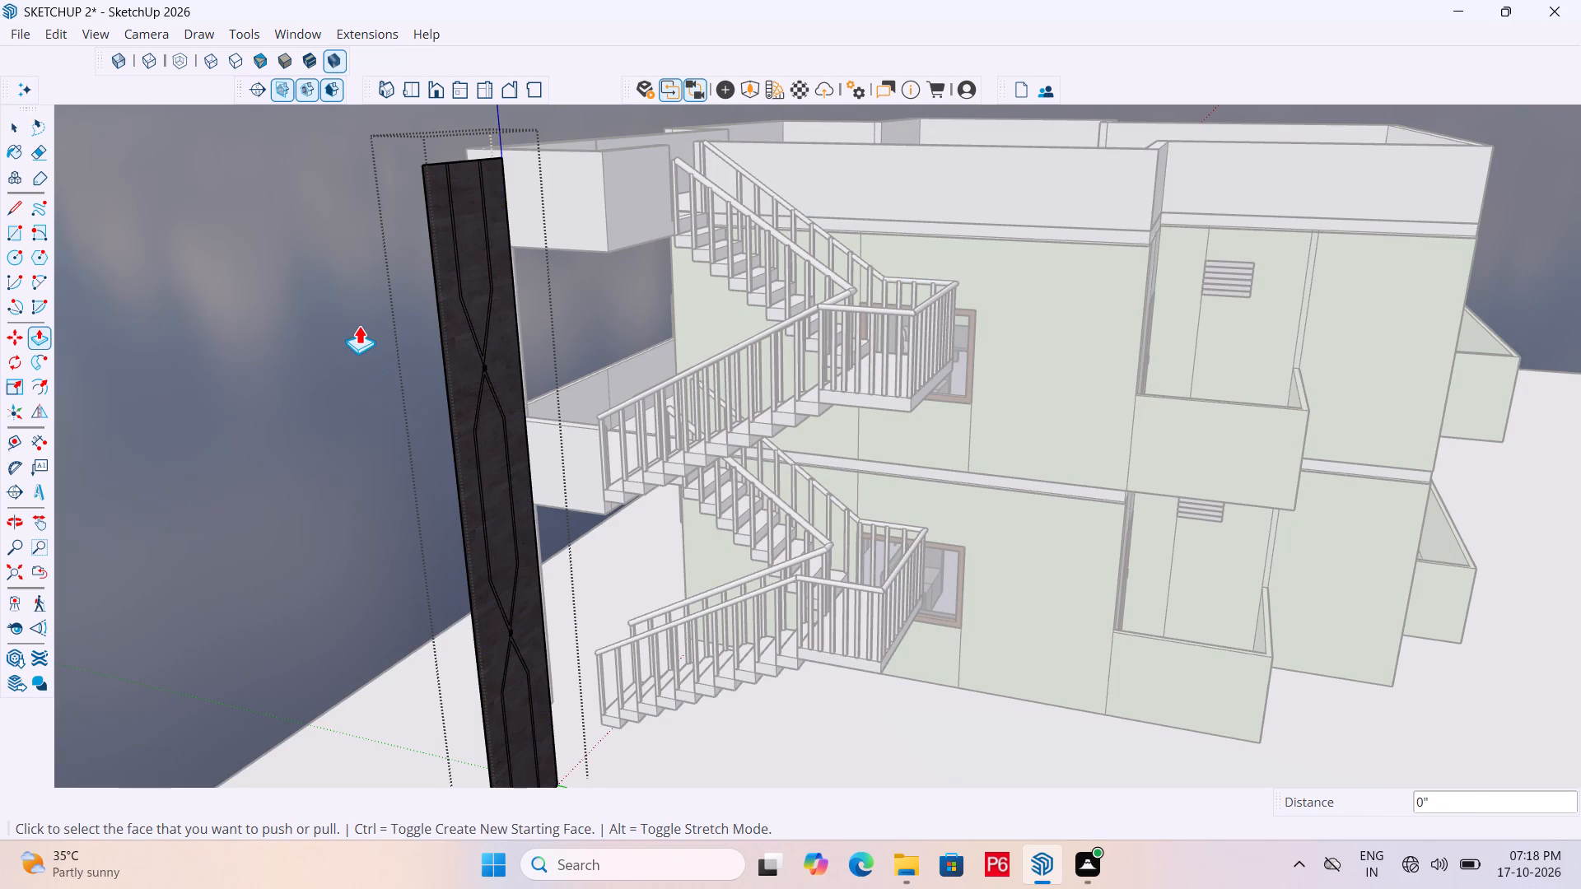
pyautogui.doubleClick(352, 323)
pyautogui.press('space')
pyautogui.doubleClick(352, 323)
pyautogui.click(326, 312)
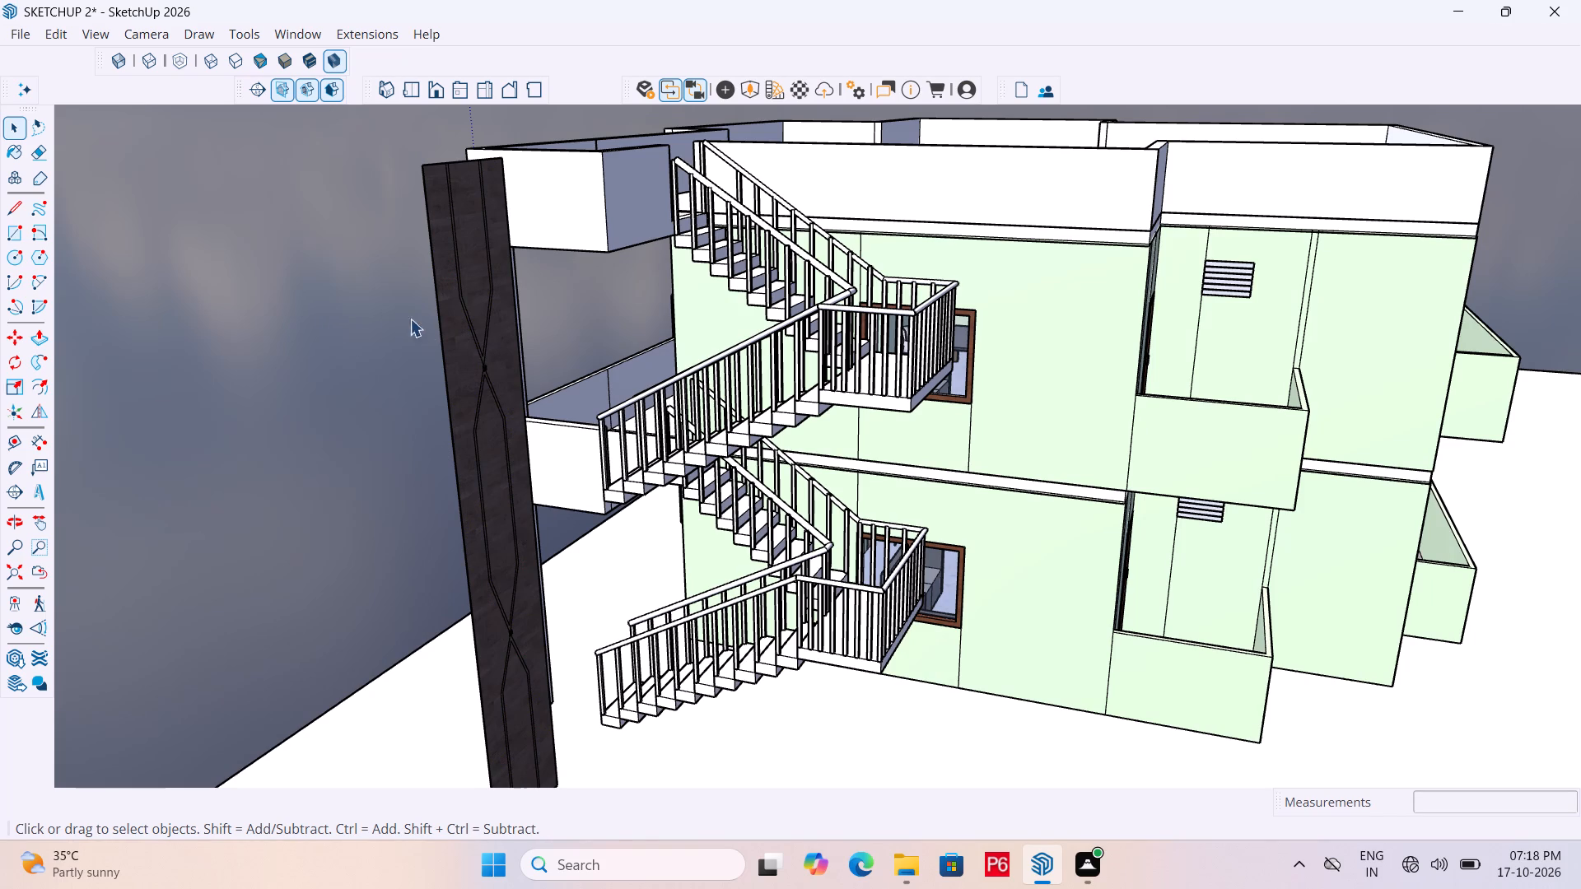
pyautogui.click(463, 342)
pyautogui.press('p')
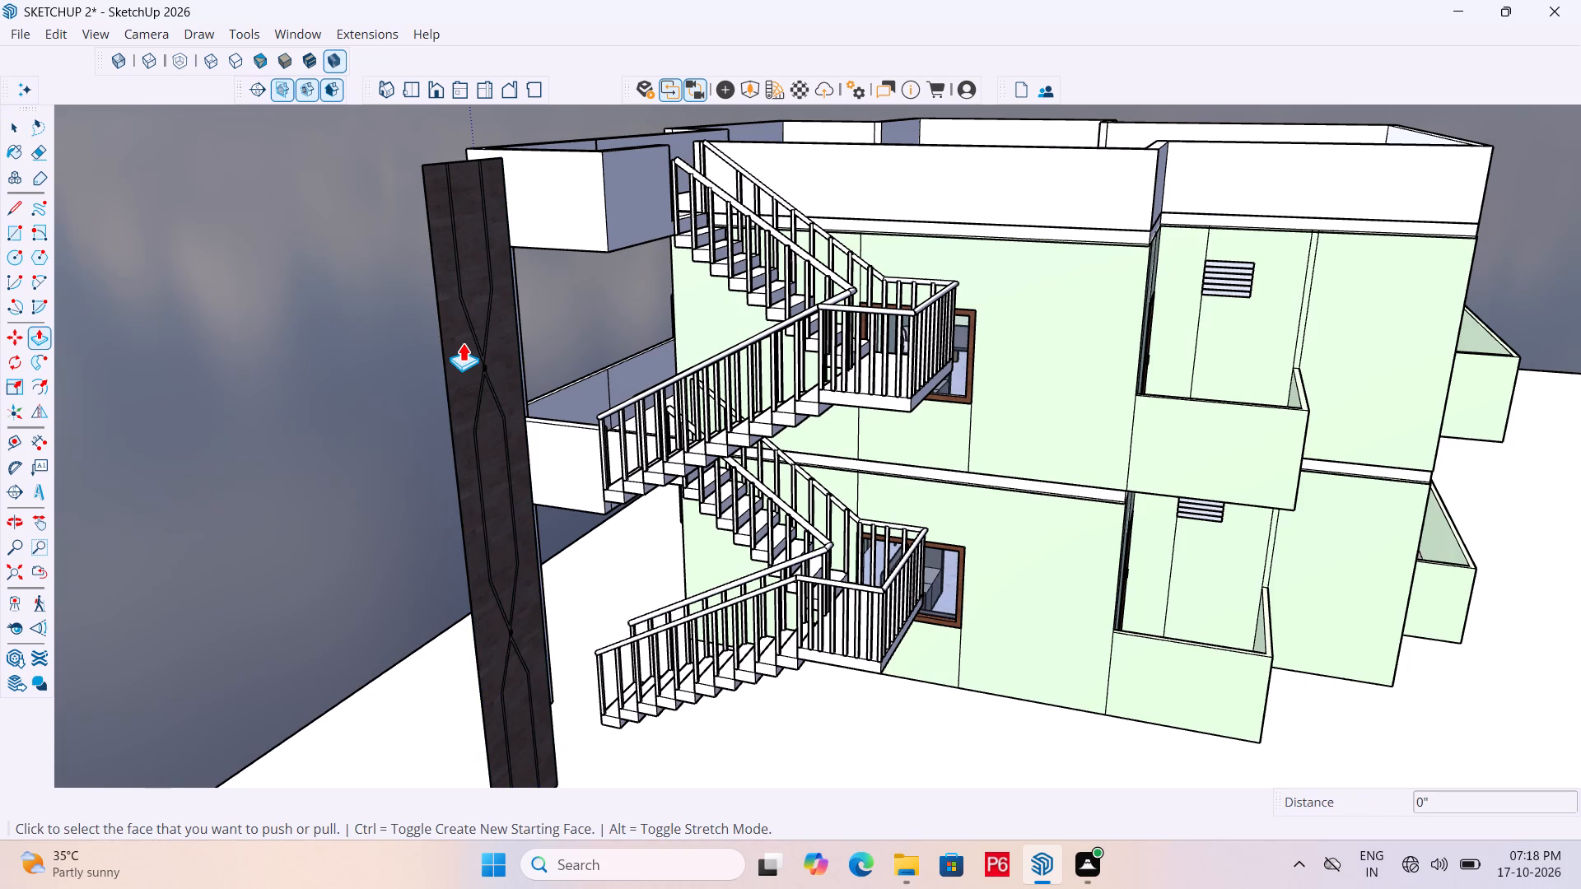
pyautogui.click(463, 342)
# Save the model again and clear the selection.
pyautogui.hotkey('ctrl', 's')
pyautogui.hotkey('ctrl', 's')
pyautogui.hotkey('ctrl', 's')
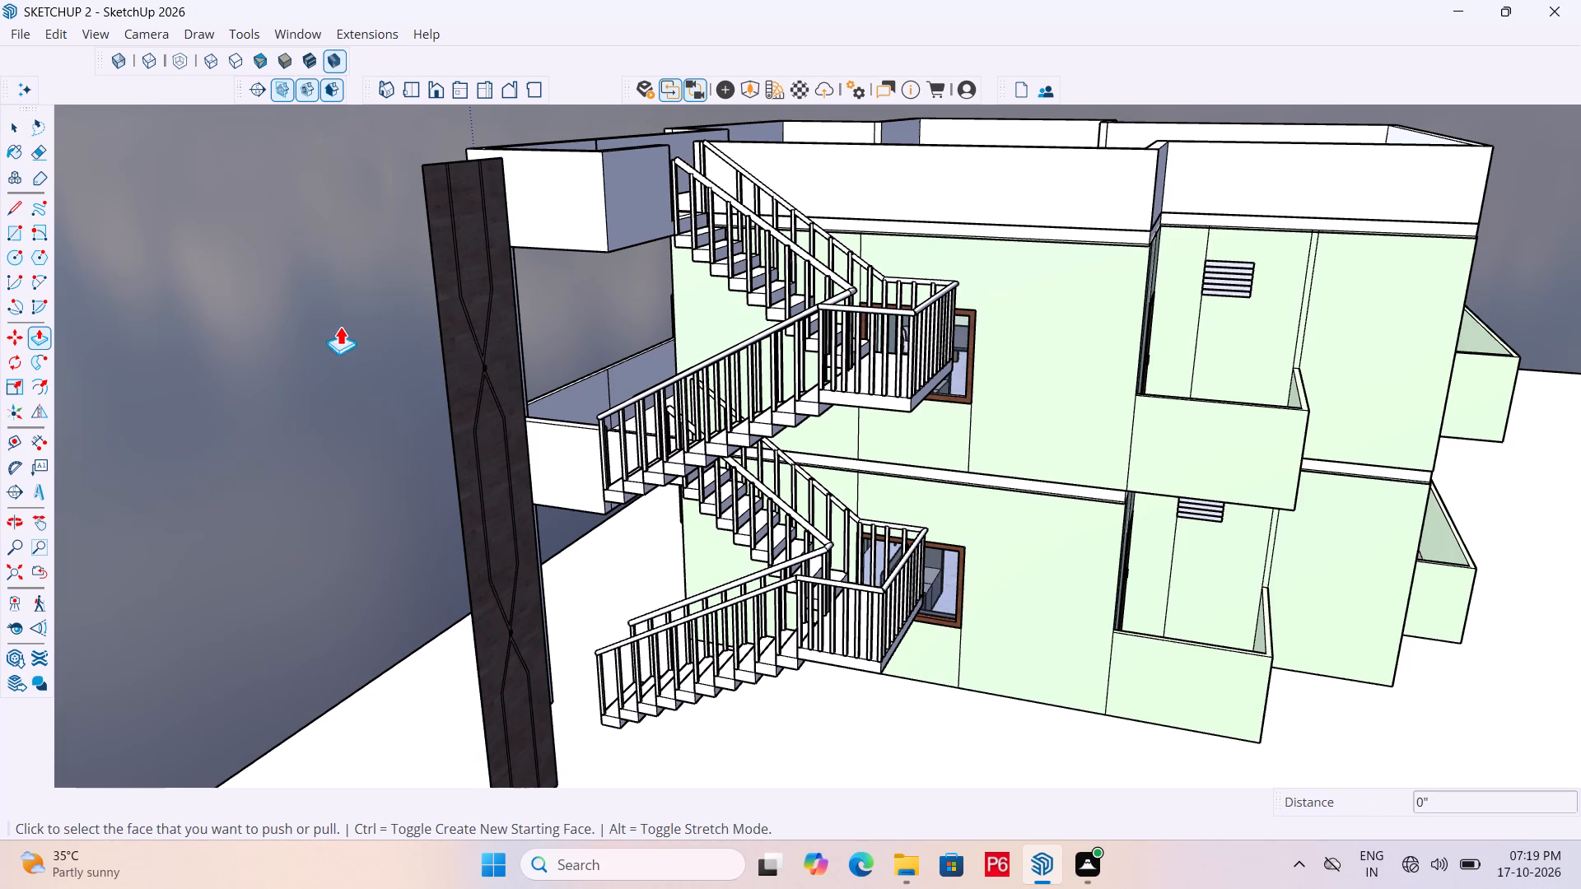
pyautogui.press('space')
pyautogui.click(341, 324)
pyautogui.press('space')
pyautogui.click(355, 324)
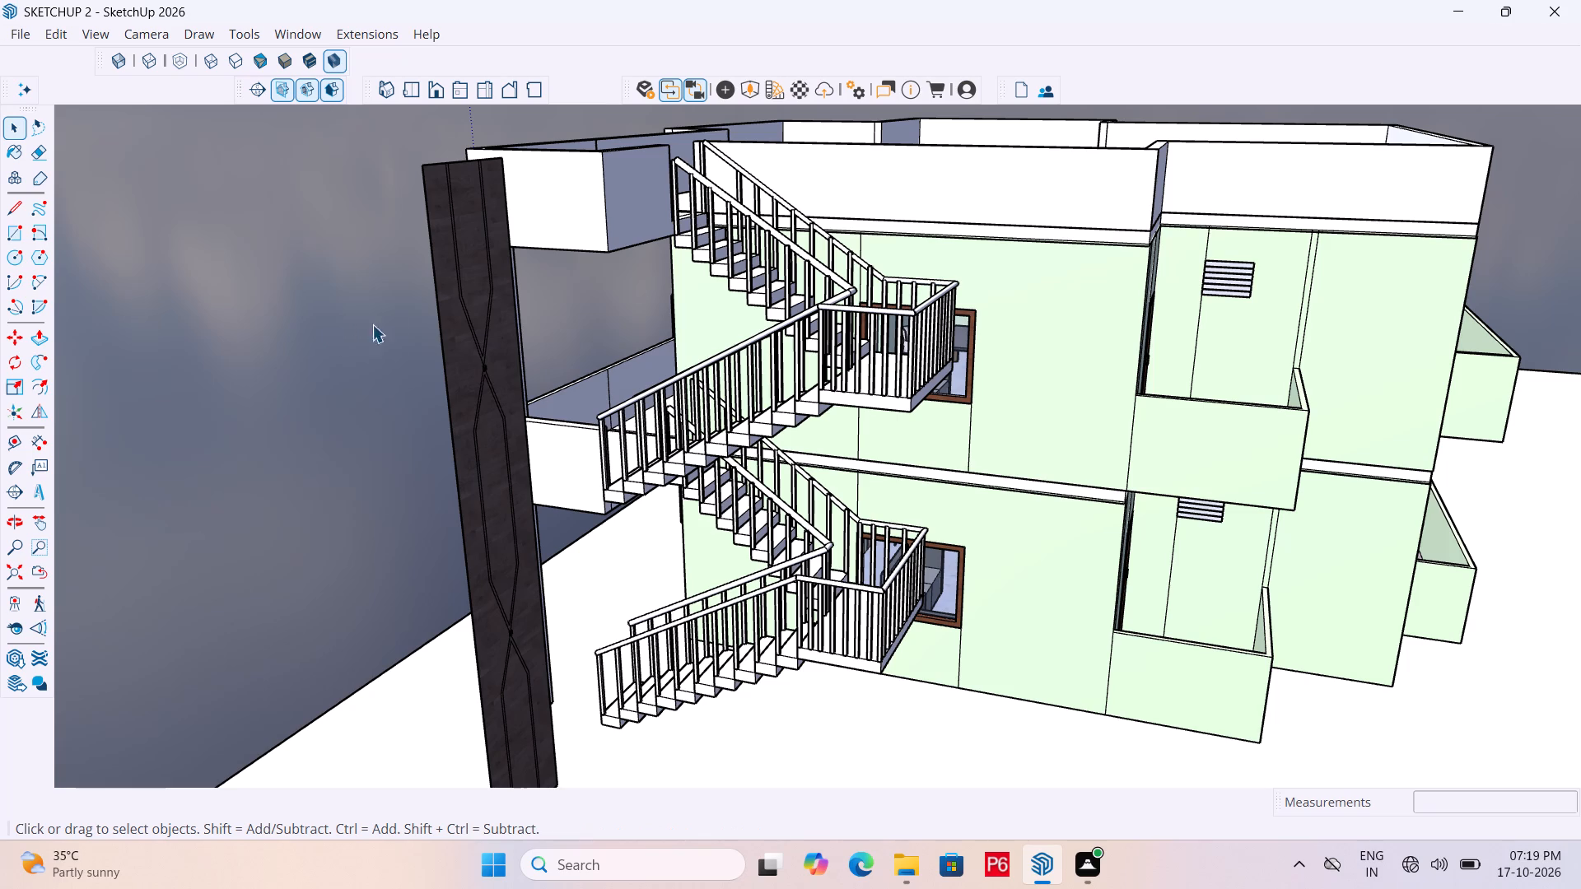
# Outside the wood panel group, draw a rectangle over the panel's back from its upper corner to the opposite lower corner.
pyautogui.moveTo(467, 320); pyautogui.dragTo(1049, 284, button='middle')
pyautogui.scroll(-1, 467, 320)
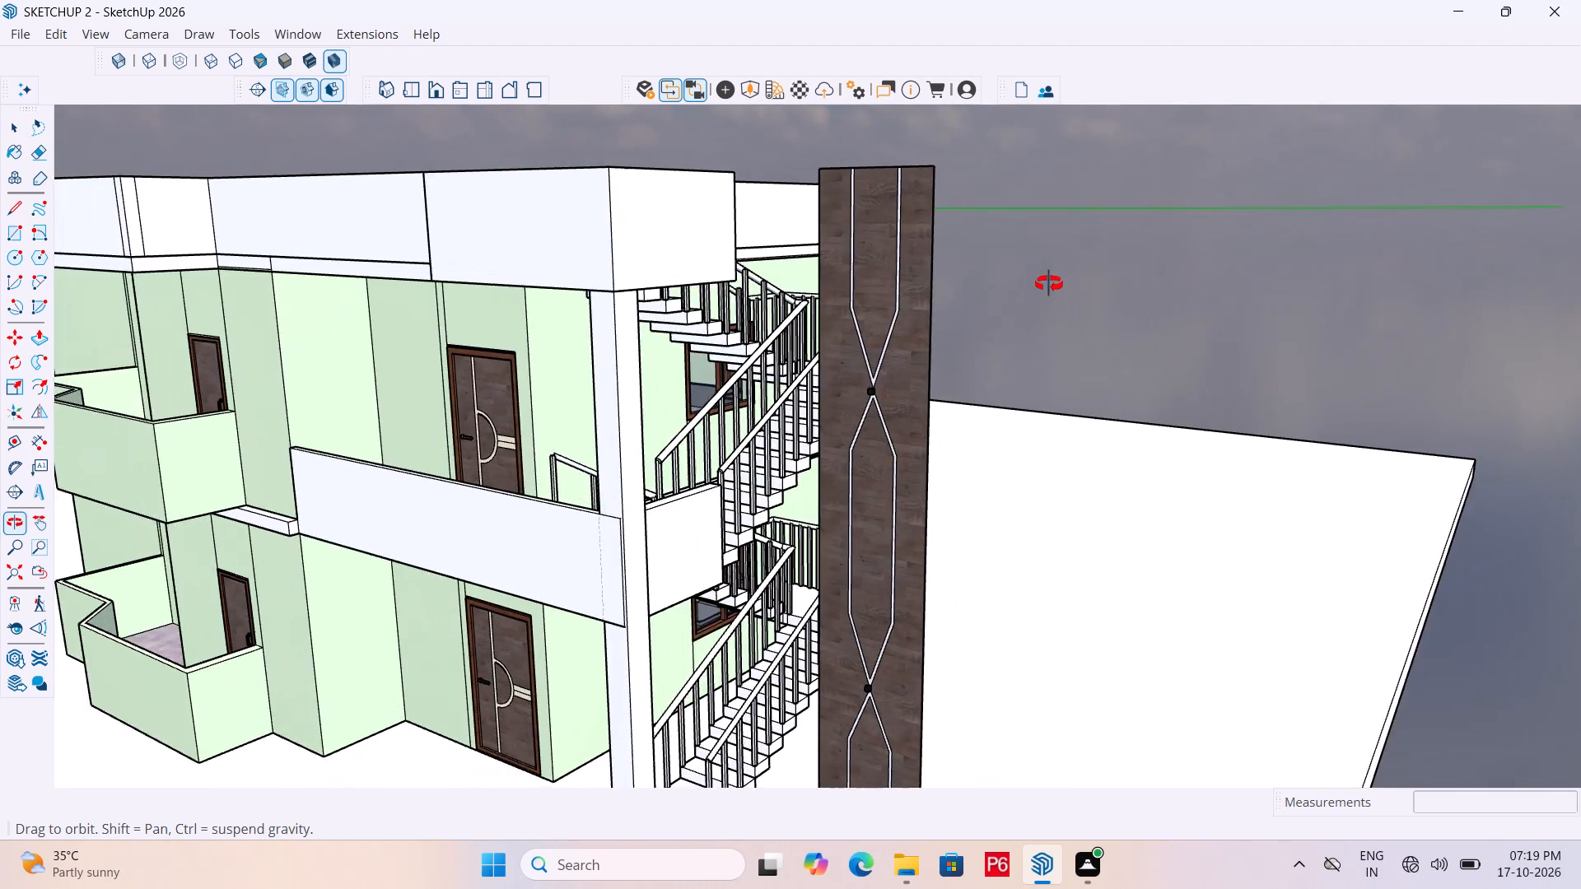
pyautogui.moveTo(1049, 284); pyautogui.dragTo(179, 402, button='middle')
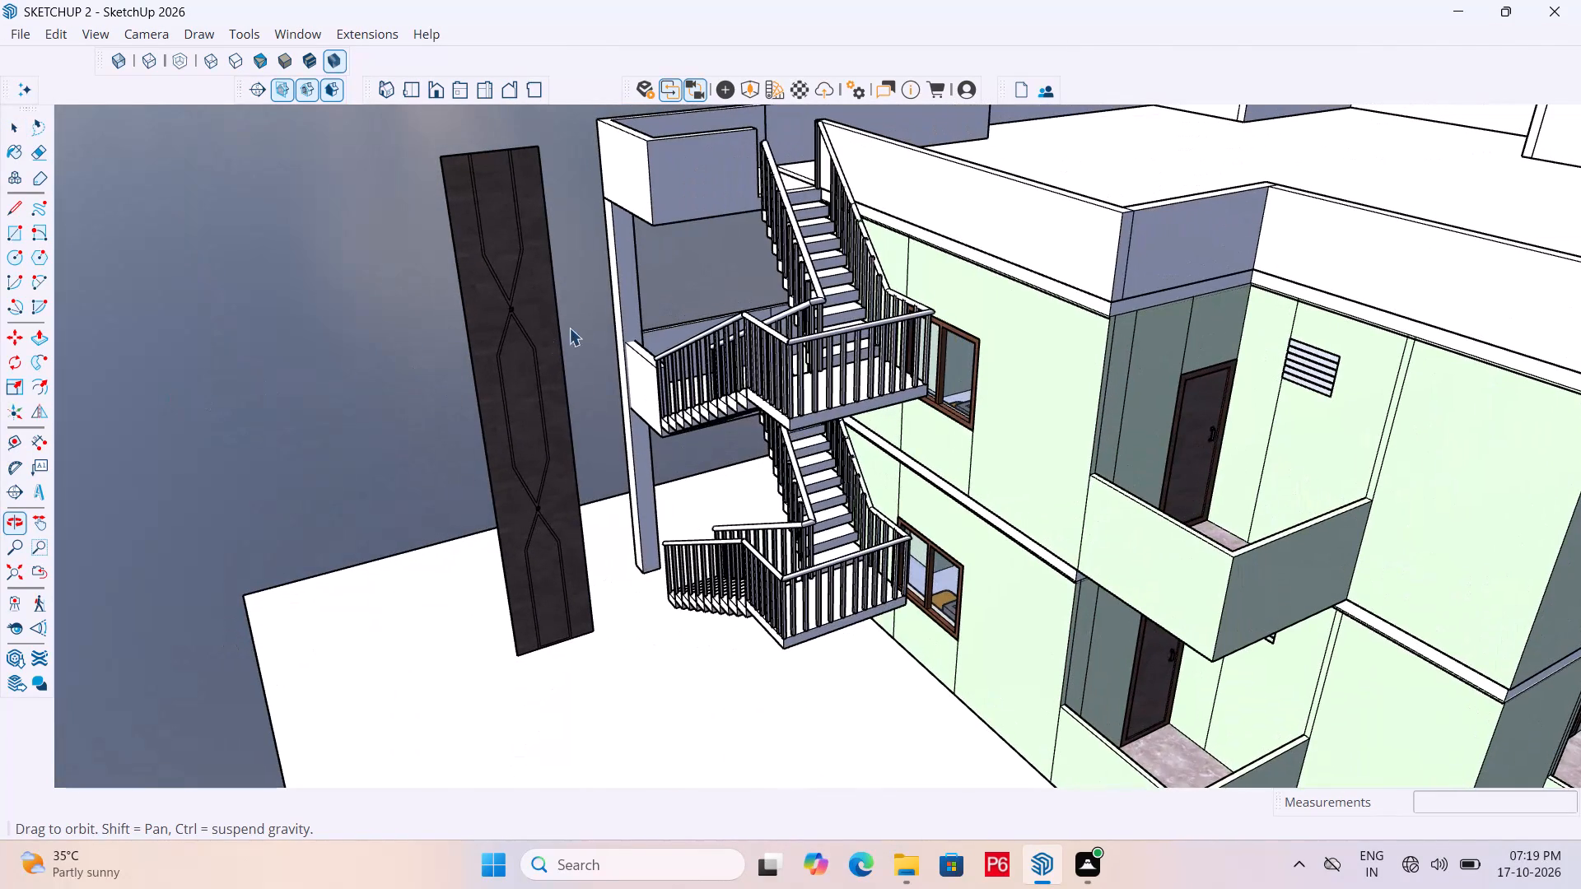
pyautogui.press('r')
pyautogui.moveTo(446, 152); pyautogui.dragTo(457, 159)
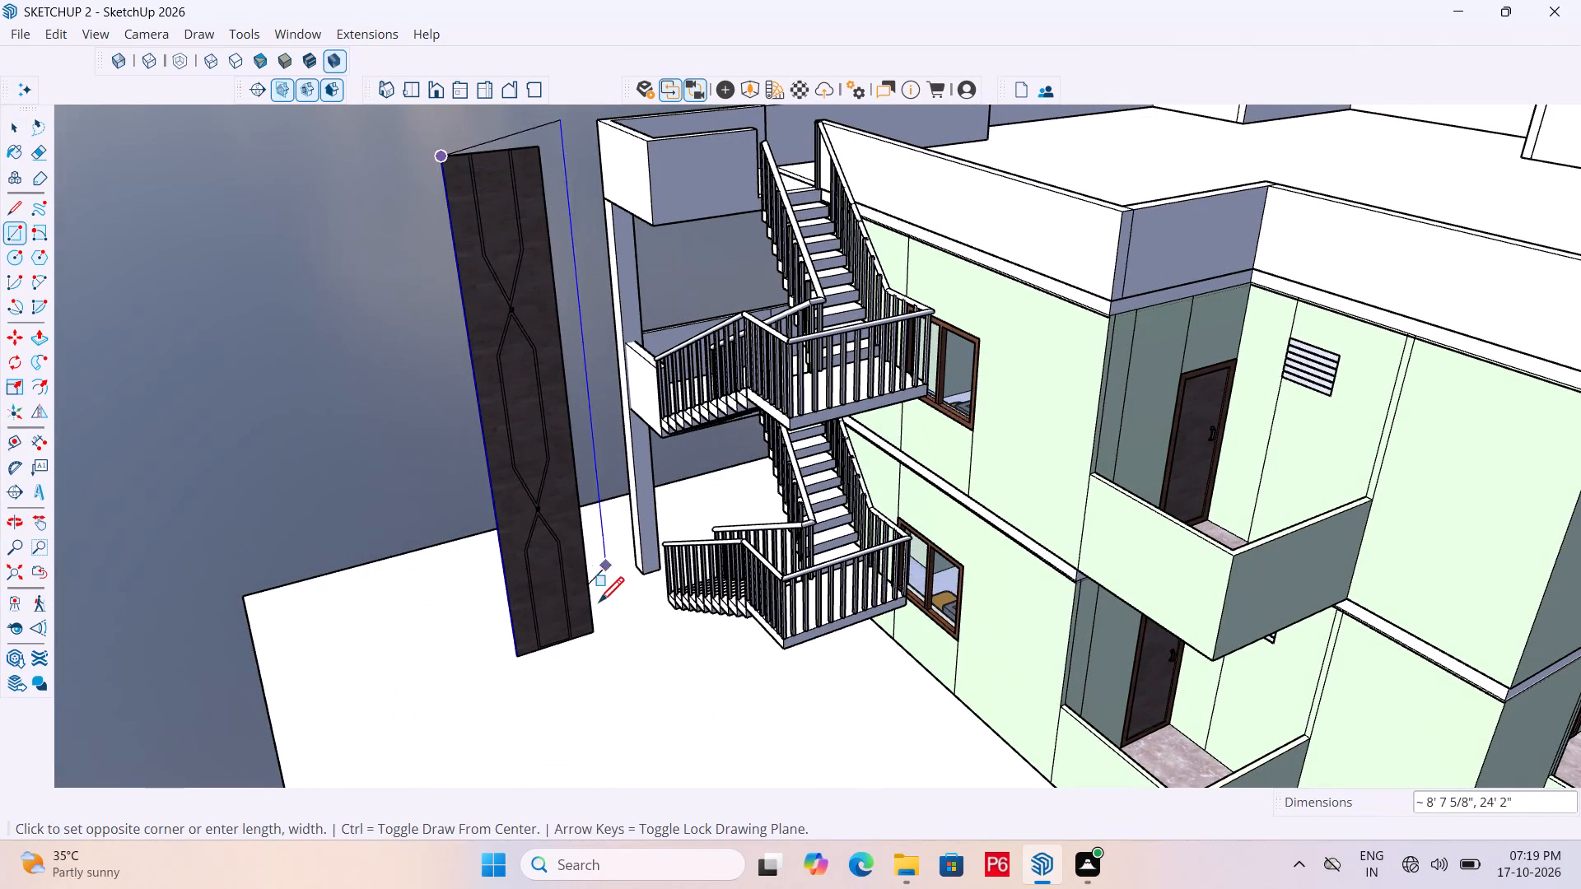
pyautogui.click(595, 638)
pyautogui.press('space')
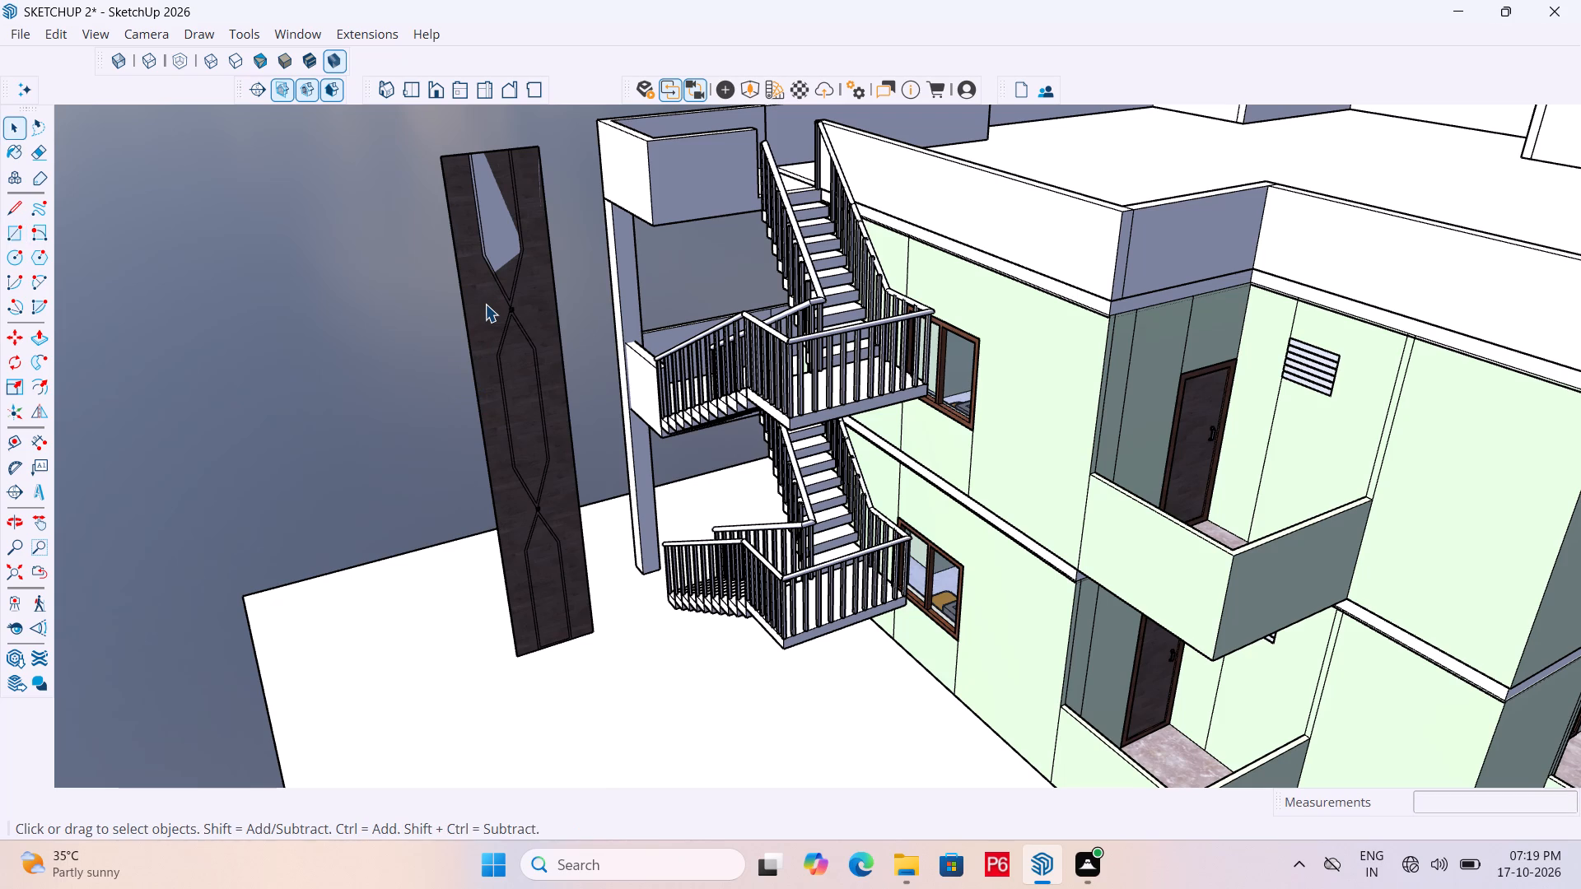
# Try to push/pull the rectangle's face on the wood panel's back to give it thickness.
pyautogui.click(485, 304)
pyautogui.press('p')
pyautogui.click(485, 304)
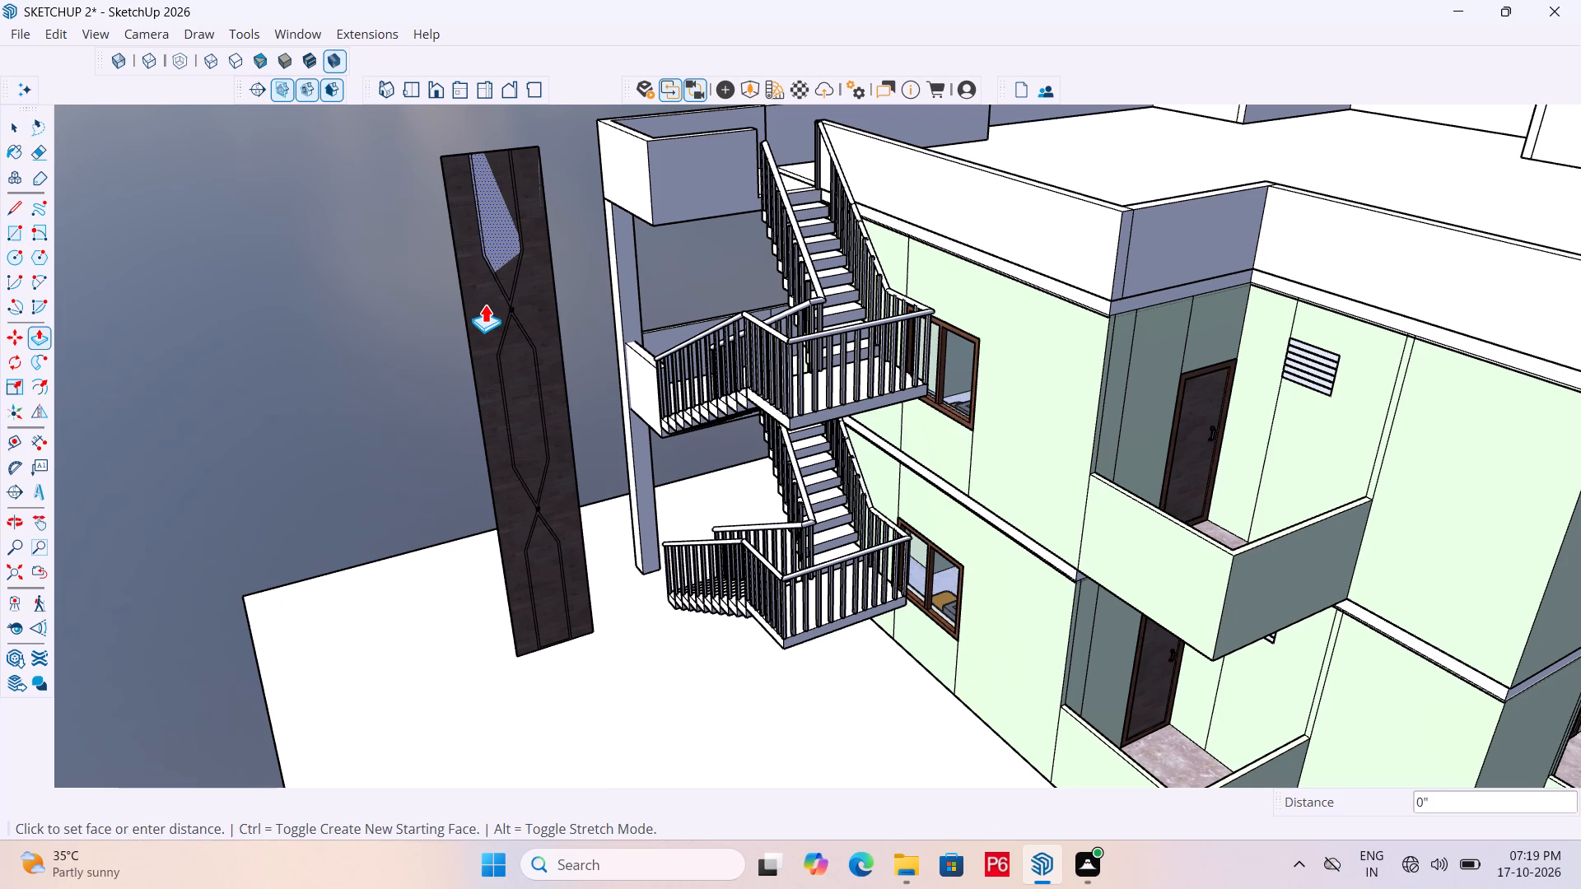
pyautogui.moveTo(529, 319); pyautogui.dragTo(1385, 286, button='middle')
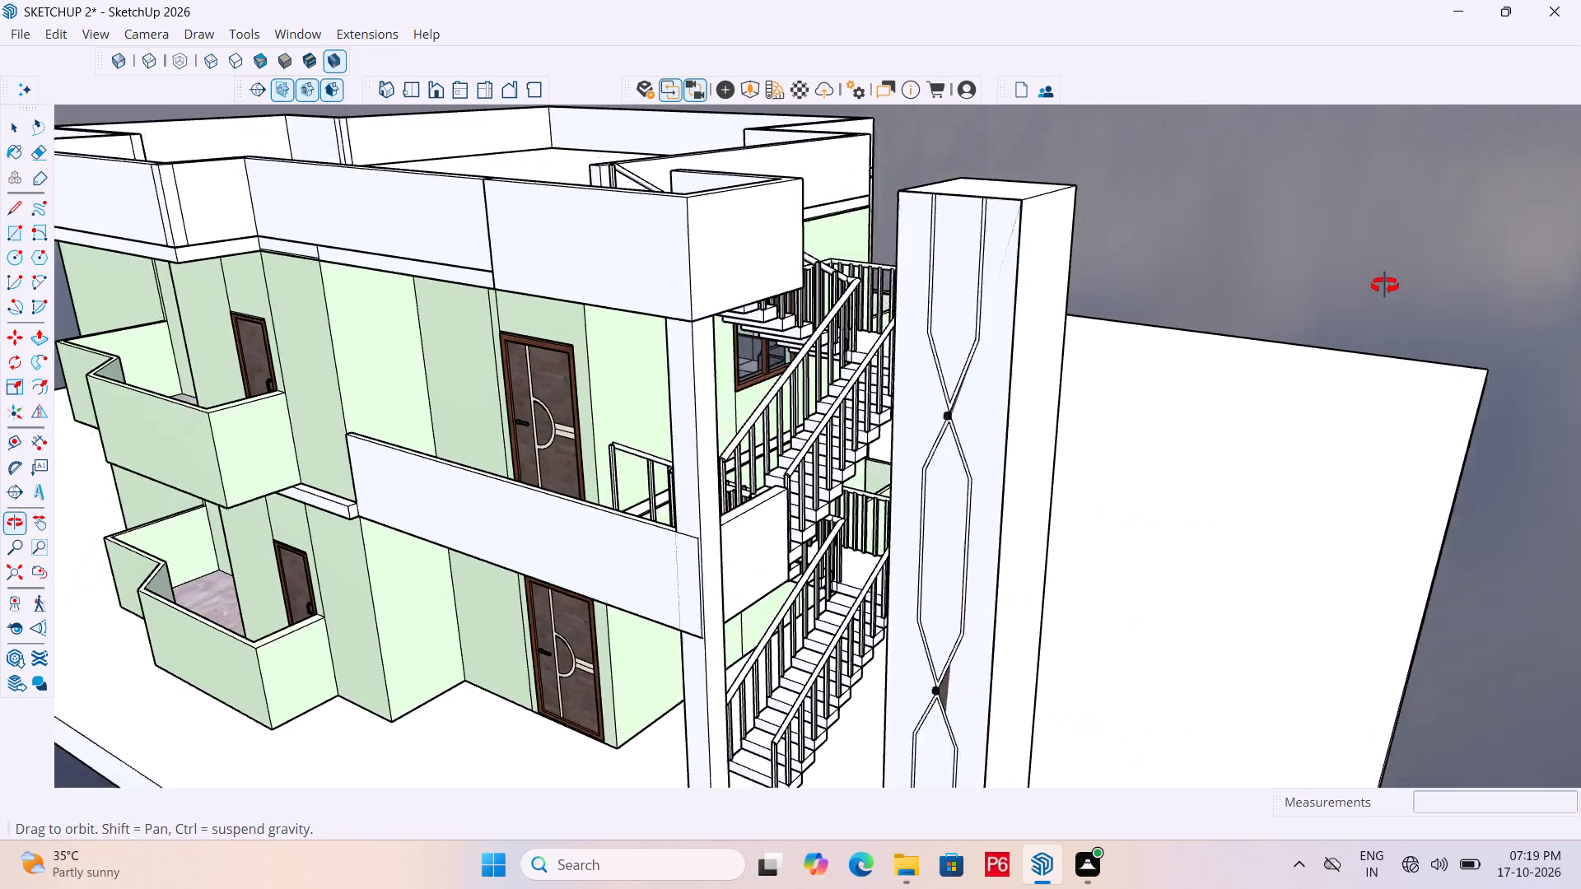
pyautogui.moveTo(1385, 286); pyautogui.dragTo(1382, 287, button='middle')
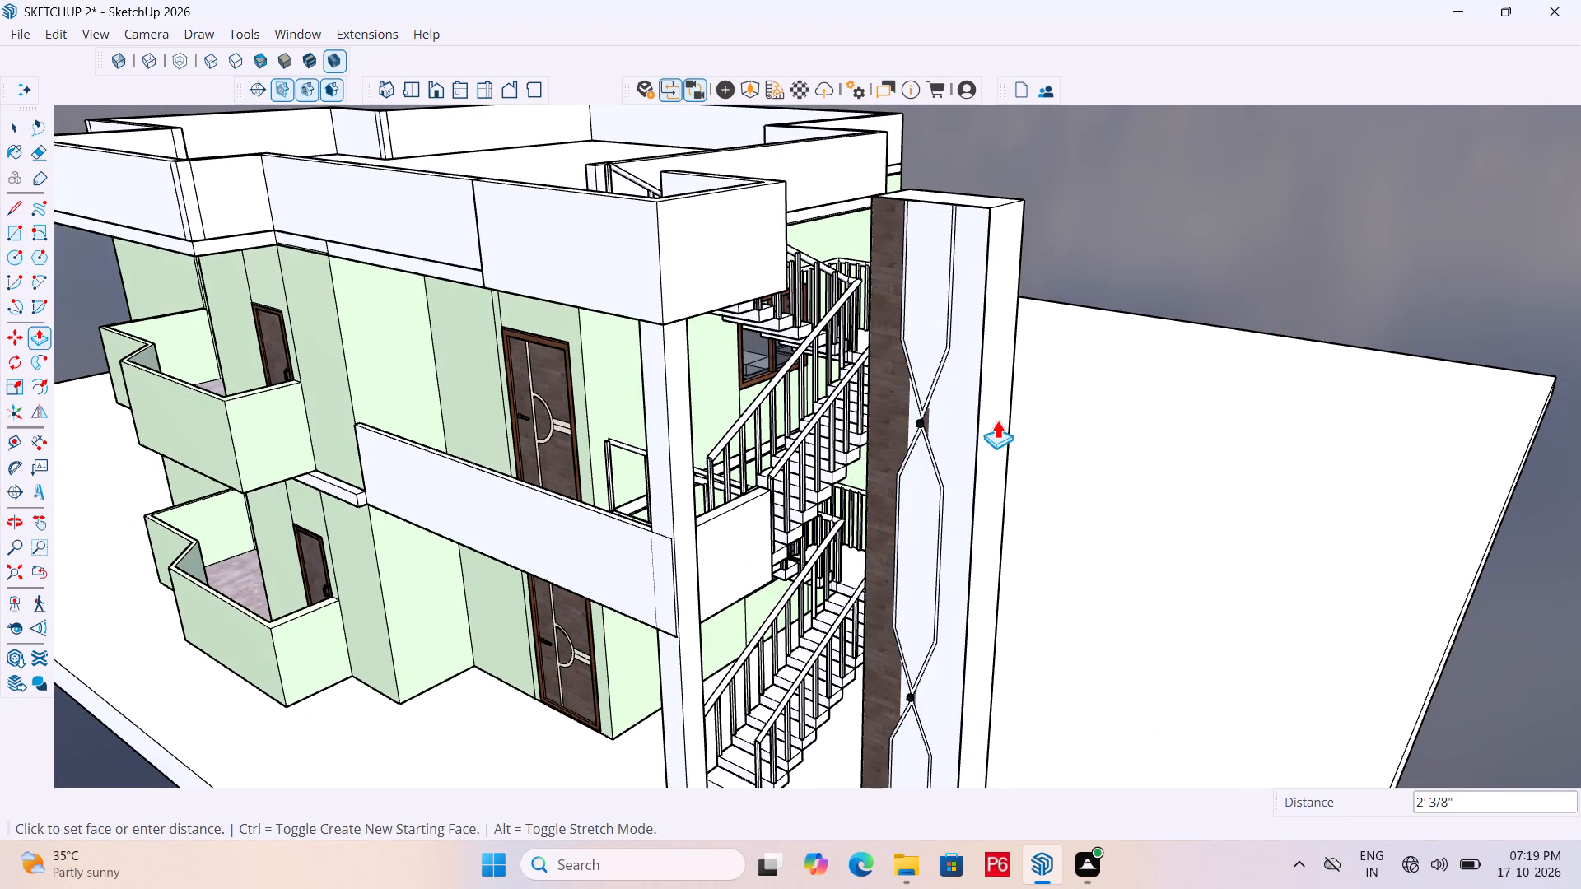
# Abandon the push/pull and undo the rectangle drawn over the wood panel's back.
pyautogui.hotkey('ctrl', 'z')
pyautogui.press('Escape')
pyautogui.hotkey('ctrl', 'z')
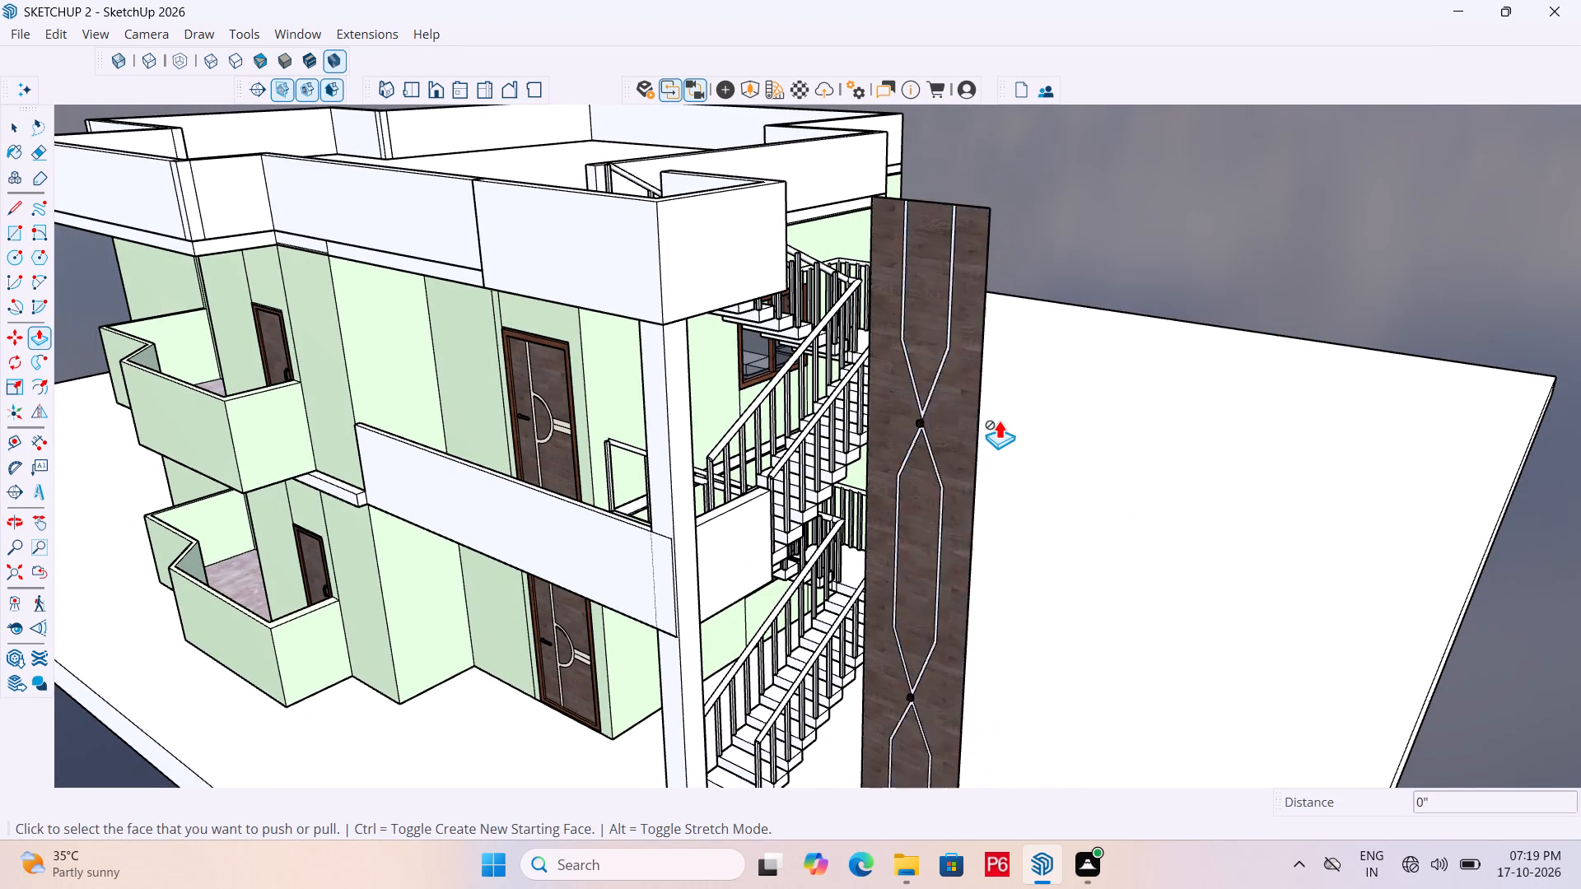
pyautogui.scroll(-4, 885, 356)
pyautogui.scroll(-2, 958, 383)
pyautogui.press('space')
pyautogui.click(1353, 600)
# Open the wood panel group and push/pull the wood face on both outer sides of the grooves 6" from the back.
pyautogui.moveTo(1139, 500); pyautogui.dragTo(991, 486, button='middle')
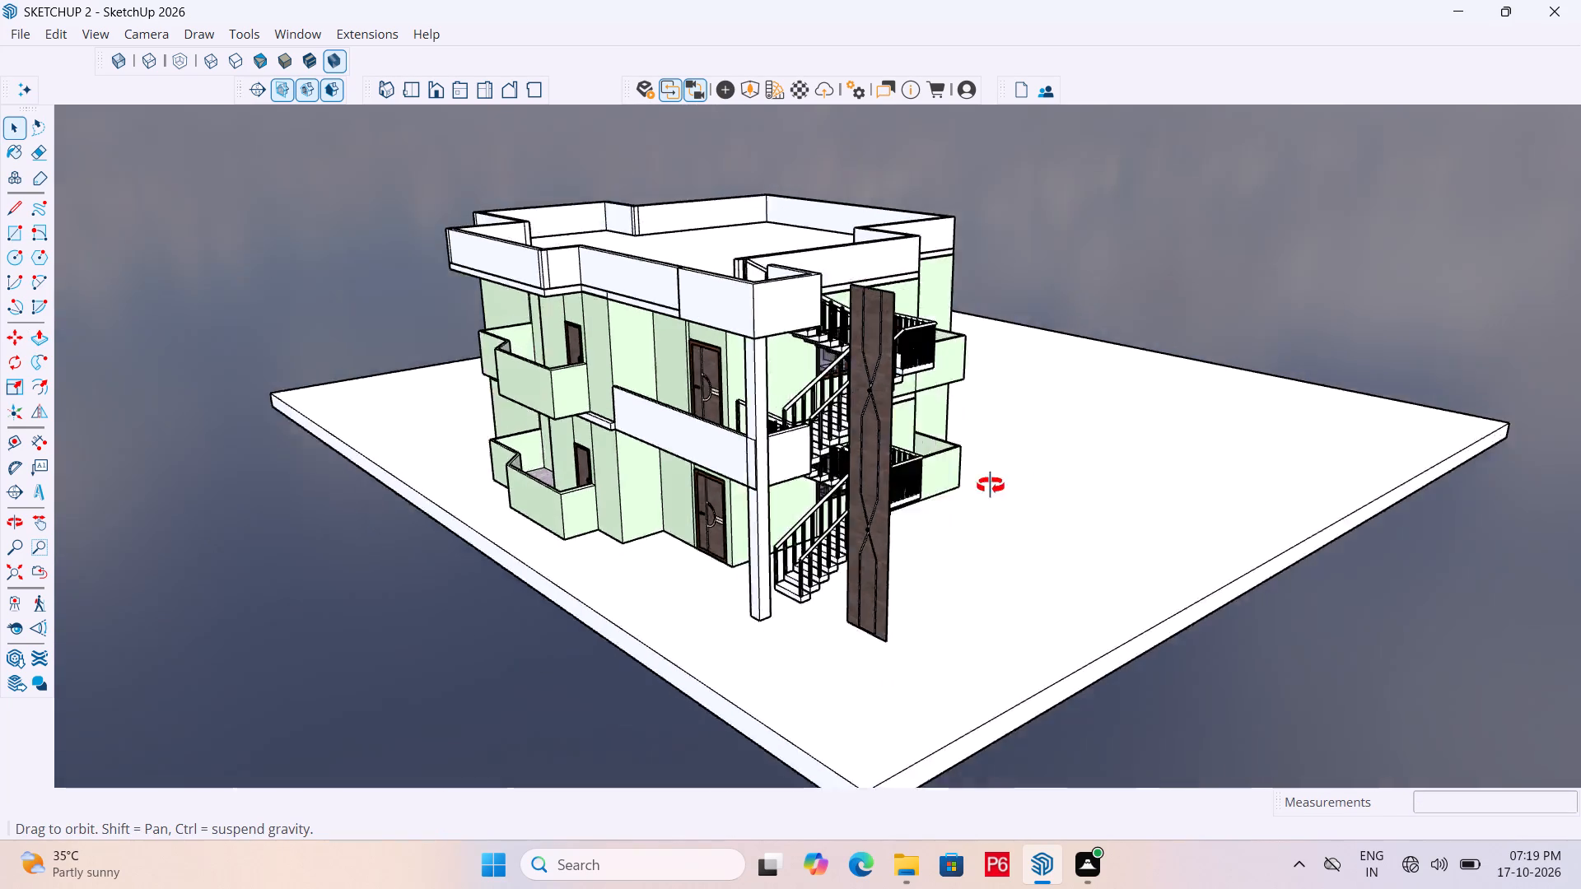
pyautogui.moveTo(991, 486); pyautogui.dragTo(424, 479, button='middle')
pyautogui.scroll(8, 575, 375)
pyautogui.click(557, 314)
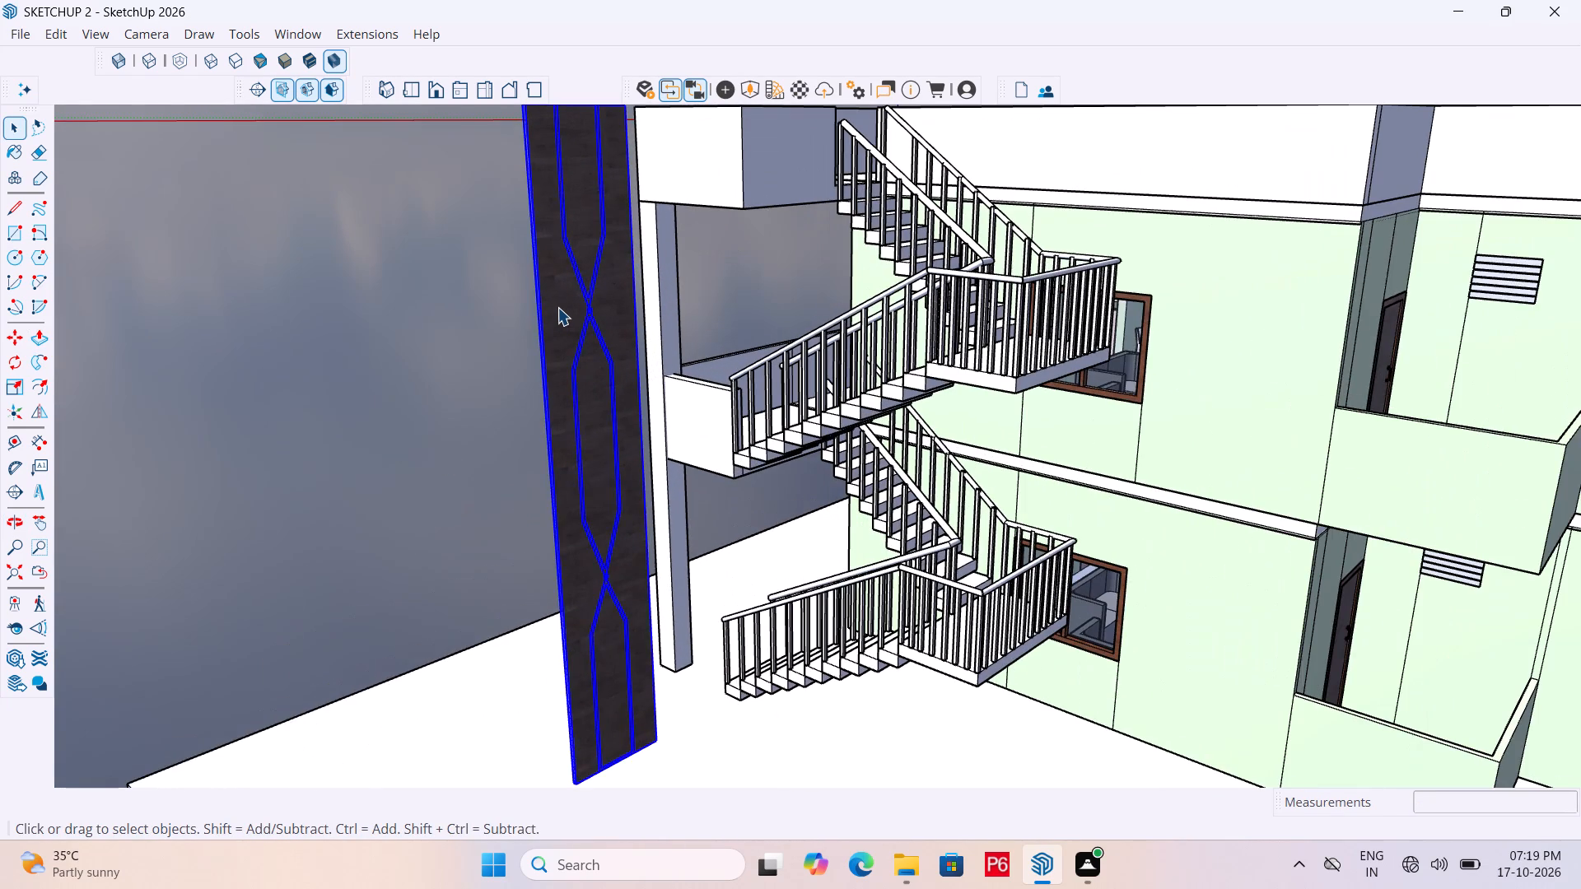
pyautogui.click(557, 307)
pyautogui.click(558, 305)
pyautogui.click(560, 293)
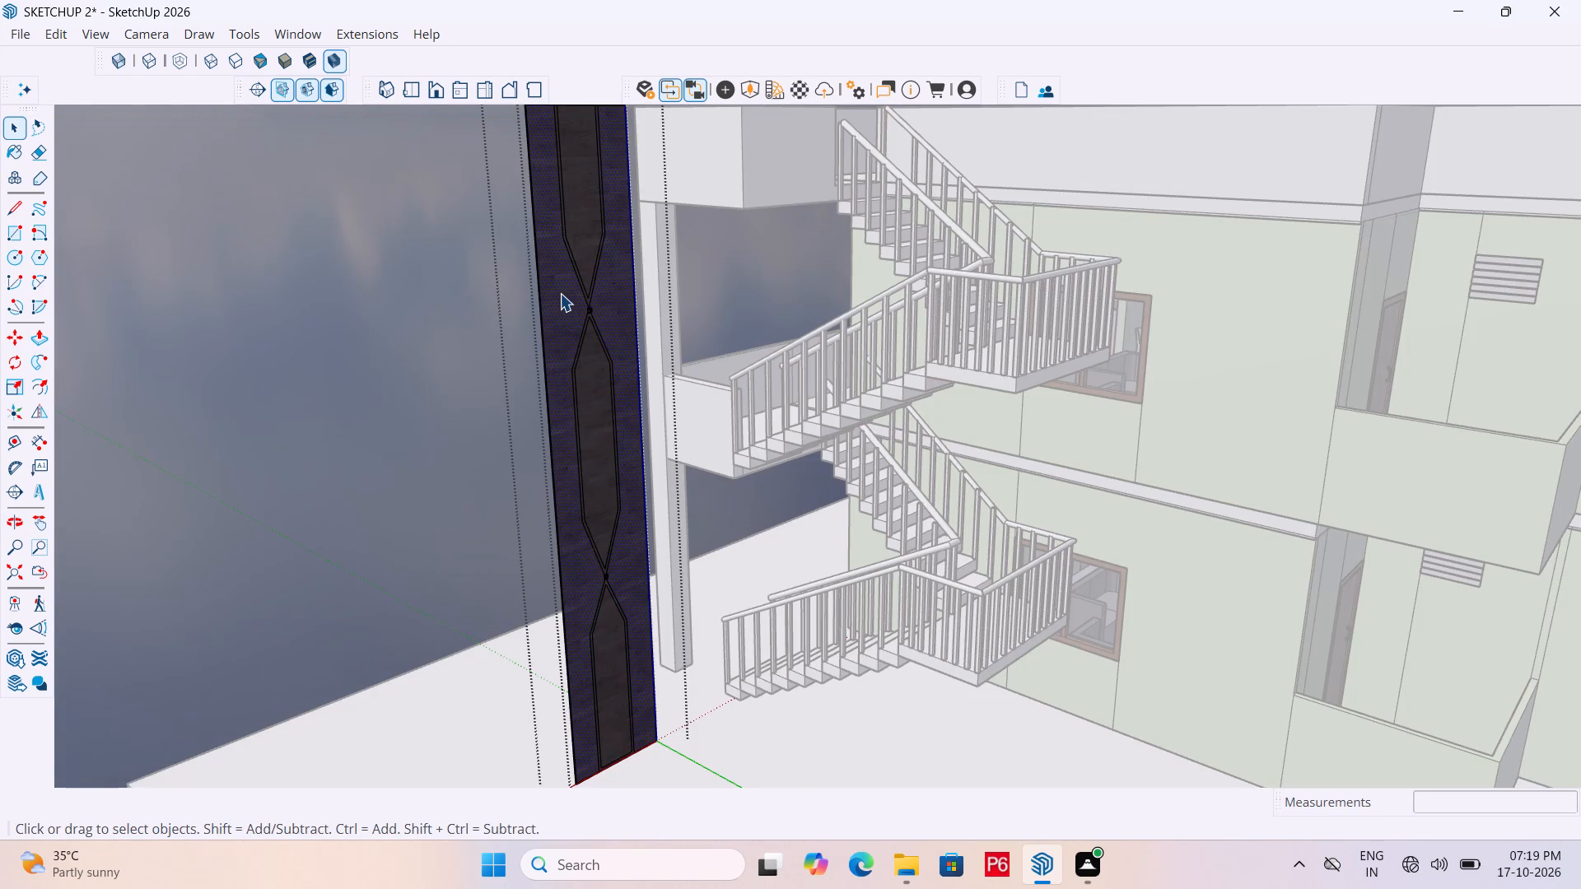
pyautogui.press('p')
pyautogui.click(560, 293)
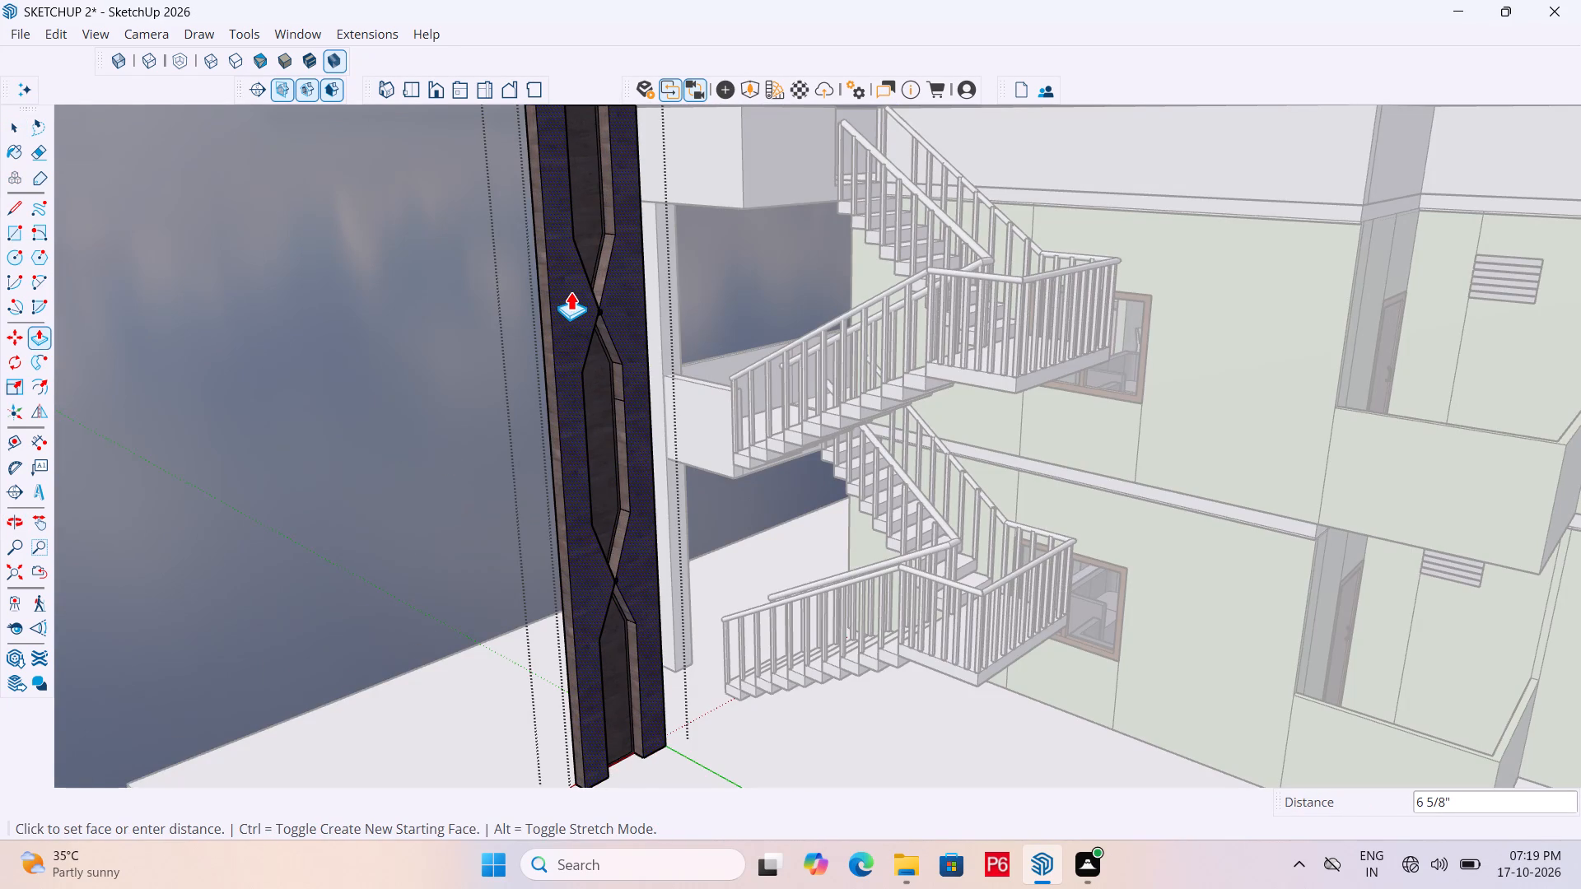
pyautogui.write('6"')
pyautogui.press('Return')
# Push/pull the upper, middle and lower wood faces between the grooves by the same 6".
pyautogui.doubleClick(590, 206)
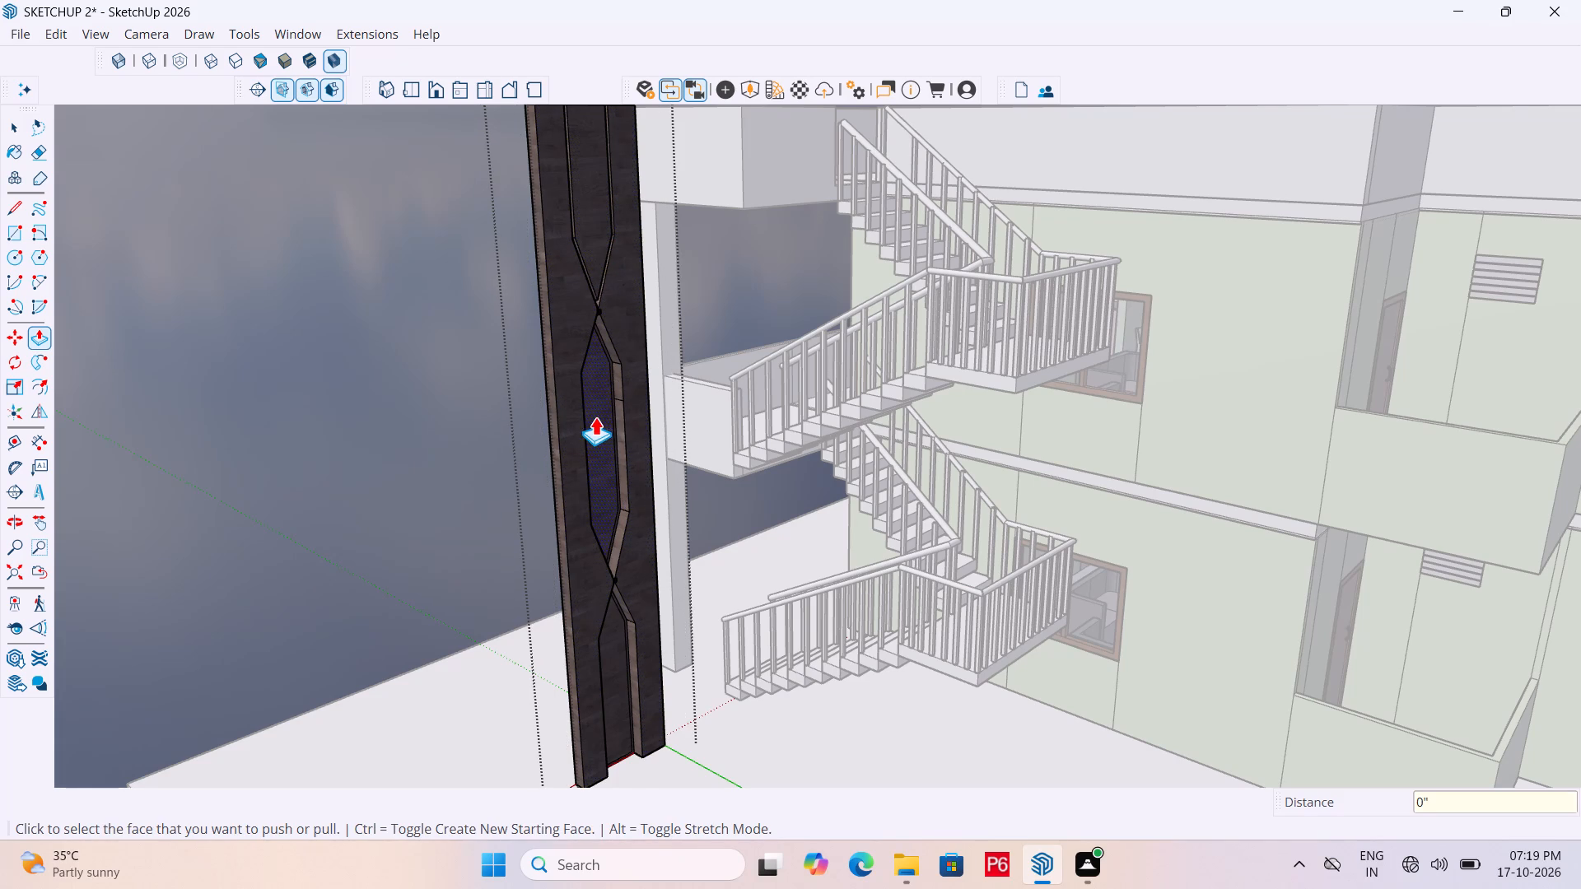
pyautogui.doubleClick(595, 417)
pyautogui.scroll(-4, 502, 273)
pyautogui.scroll(6, 543, 610)
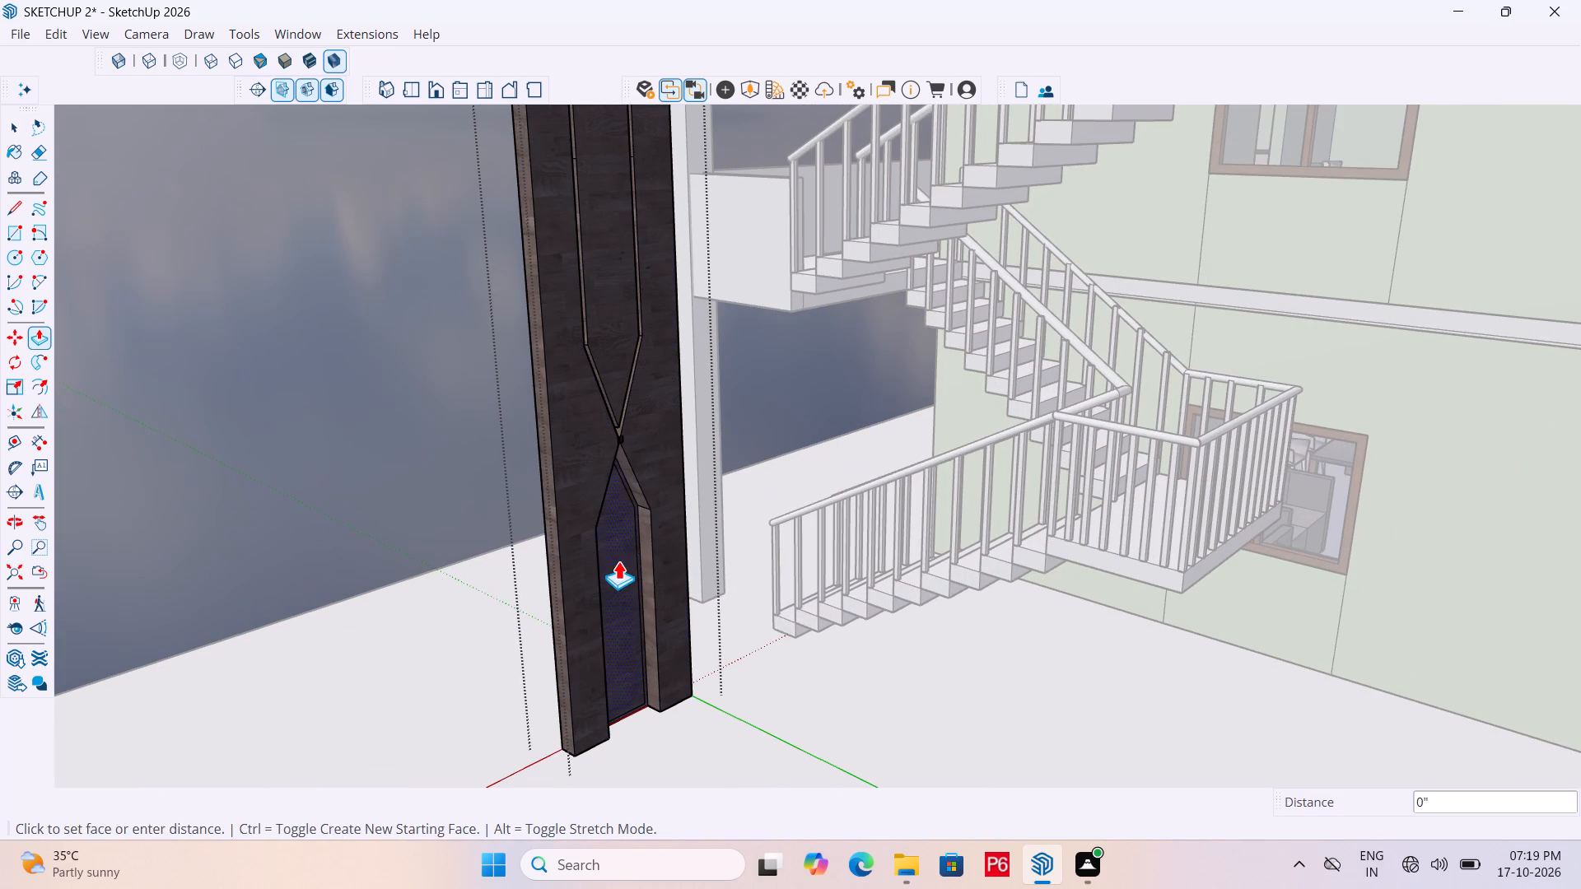
pyautogui.doubleClick(618, 561)
# Save the model with the 6" thick wood panel and leave the panel's group.
pyautogui.scroll(-4, 520, 527)
pyautogui.hotkey('ctrl', 's')
pyautogui.hotkey('ctrl', 's')
pyautogui.hotkey('ctrl', 's')
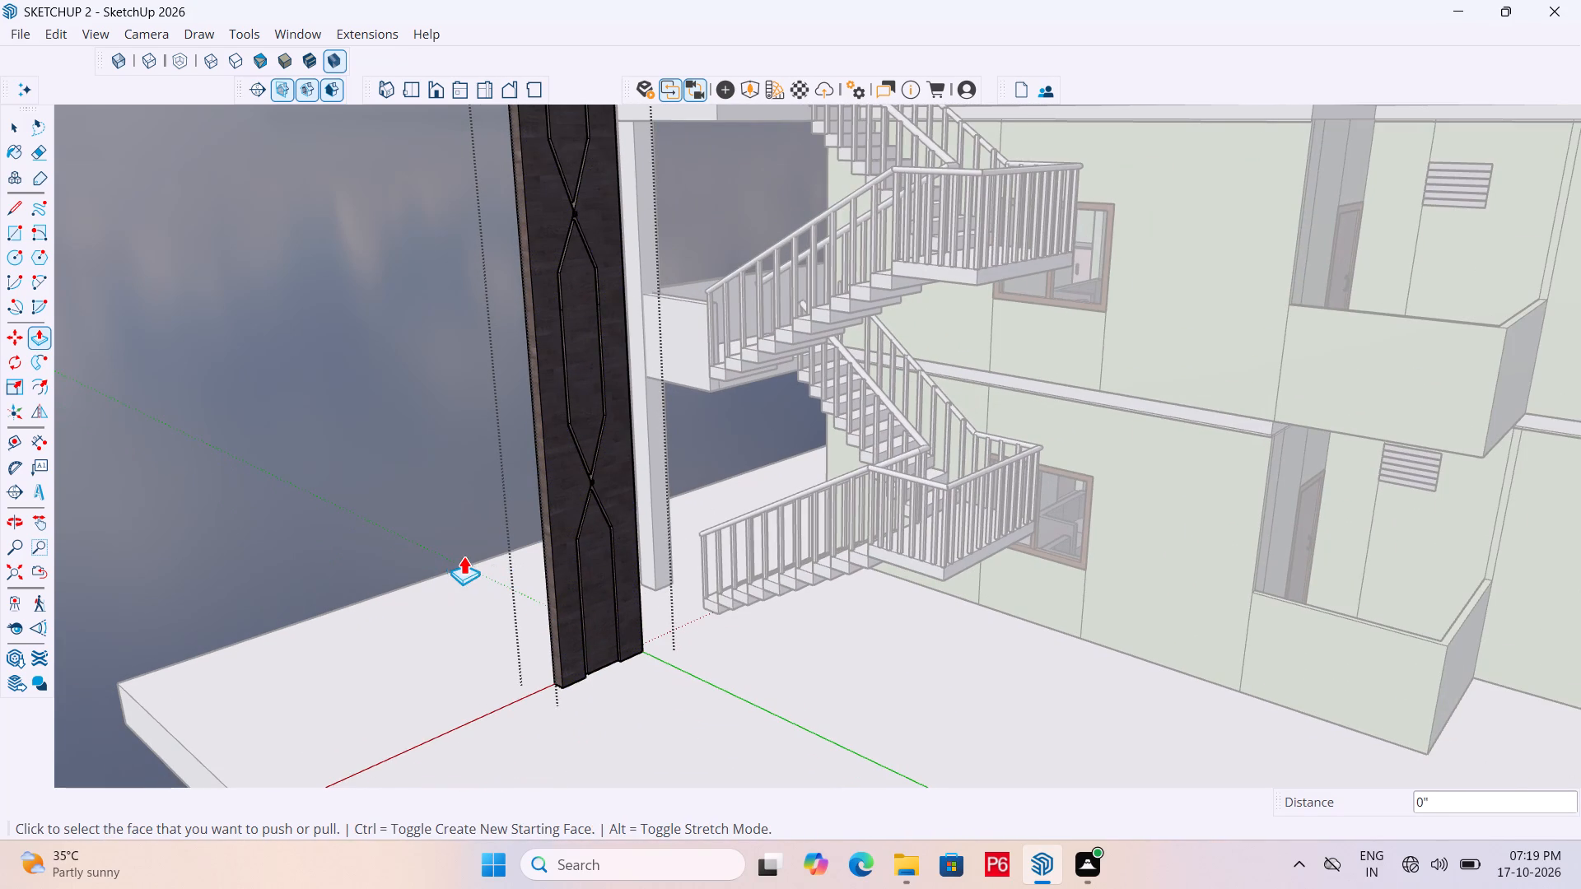
pyautogui.moveTo(460, 554); pyautogui.dragTo(962, 617, button='middle')
pyautogui.moveTo(440, 526); pyautogui.dragTo(591, 506, button='middle')
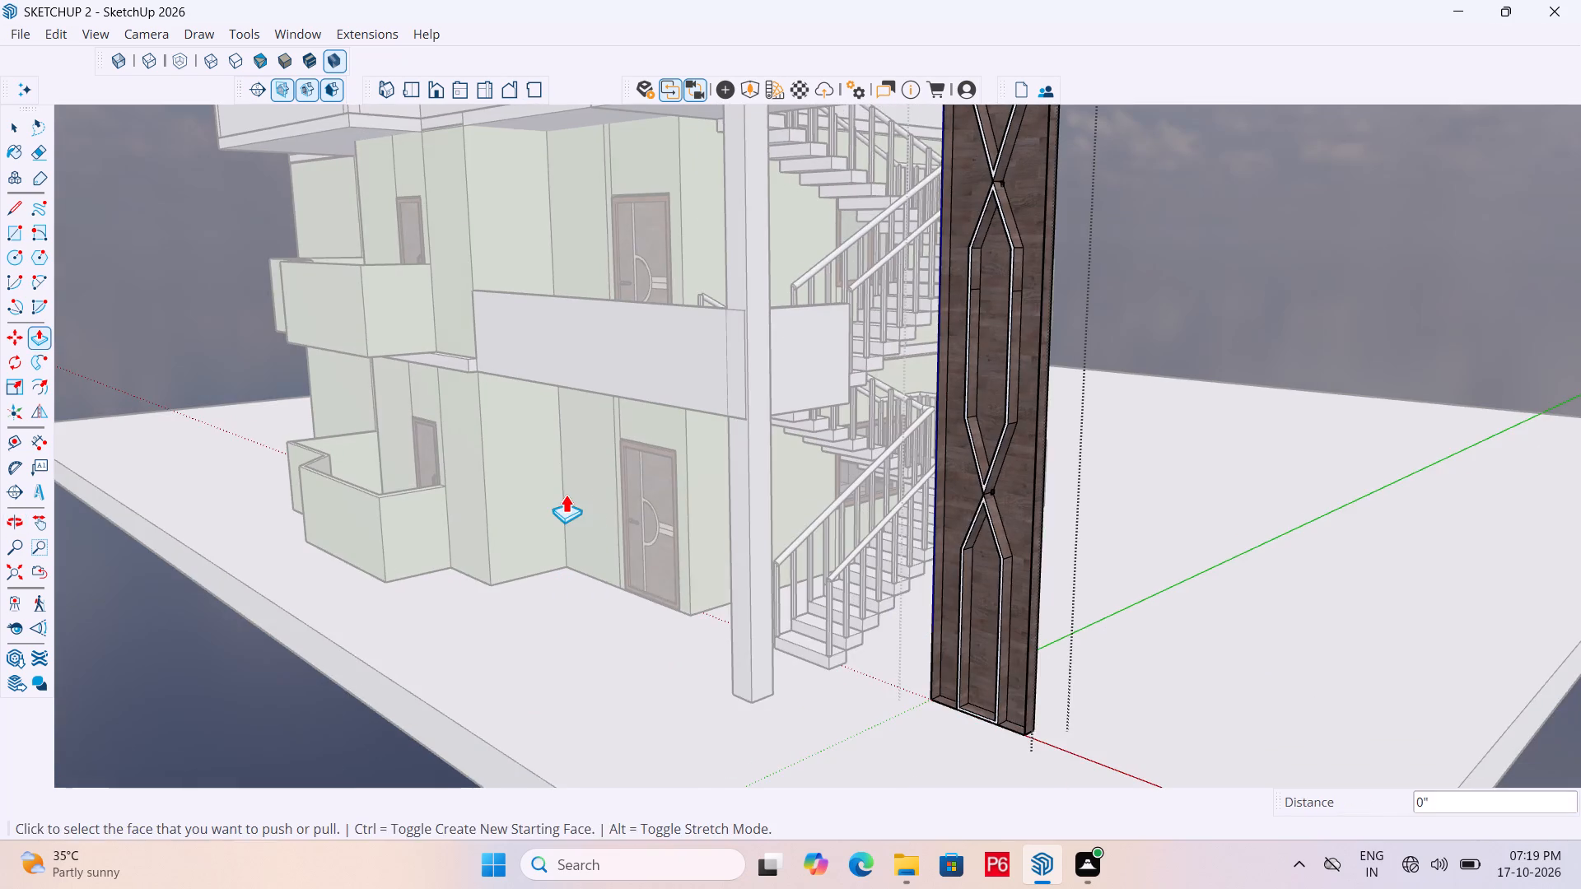
pyautogui.moveTo(579, 495); pyautogui.dragTo(697, 498, button='middle')
pyautogui.press('space')
pyautogui.click(1267, 293)
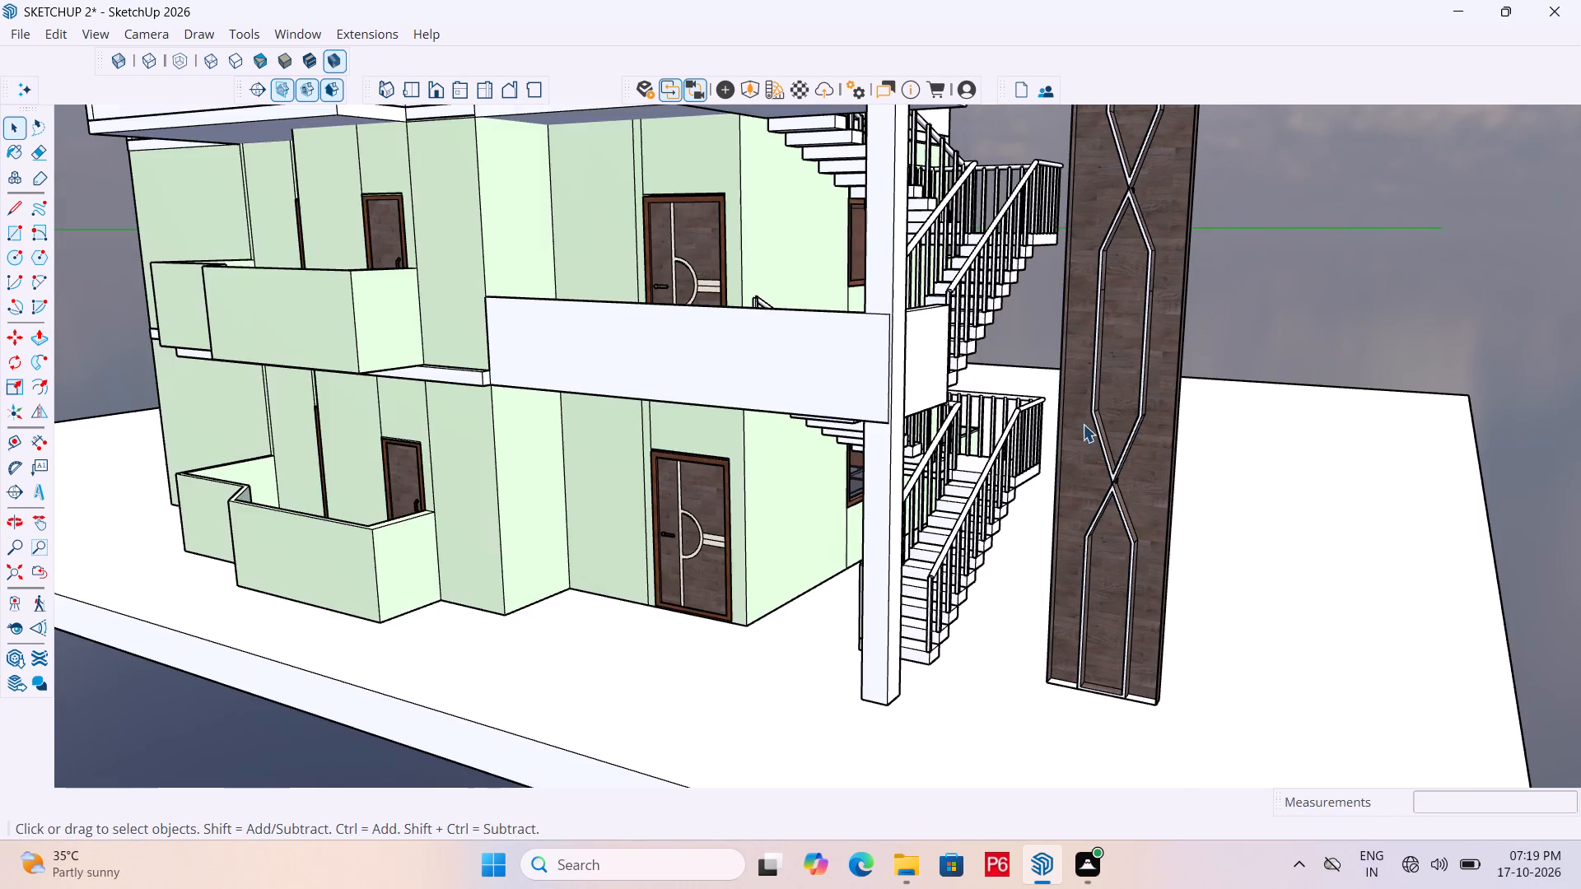
# Examine the thickened wood panel's grooves, side edges and top from the front and the back.
pyautogui.scroll(4, 1061, 436)
pyautogui.scroll(10, 1098, 538)
pyautogui.moveTo(1107, 482); pyautogui.dragTo(1244, 371, button='middle')
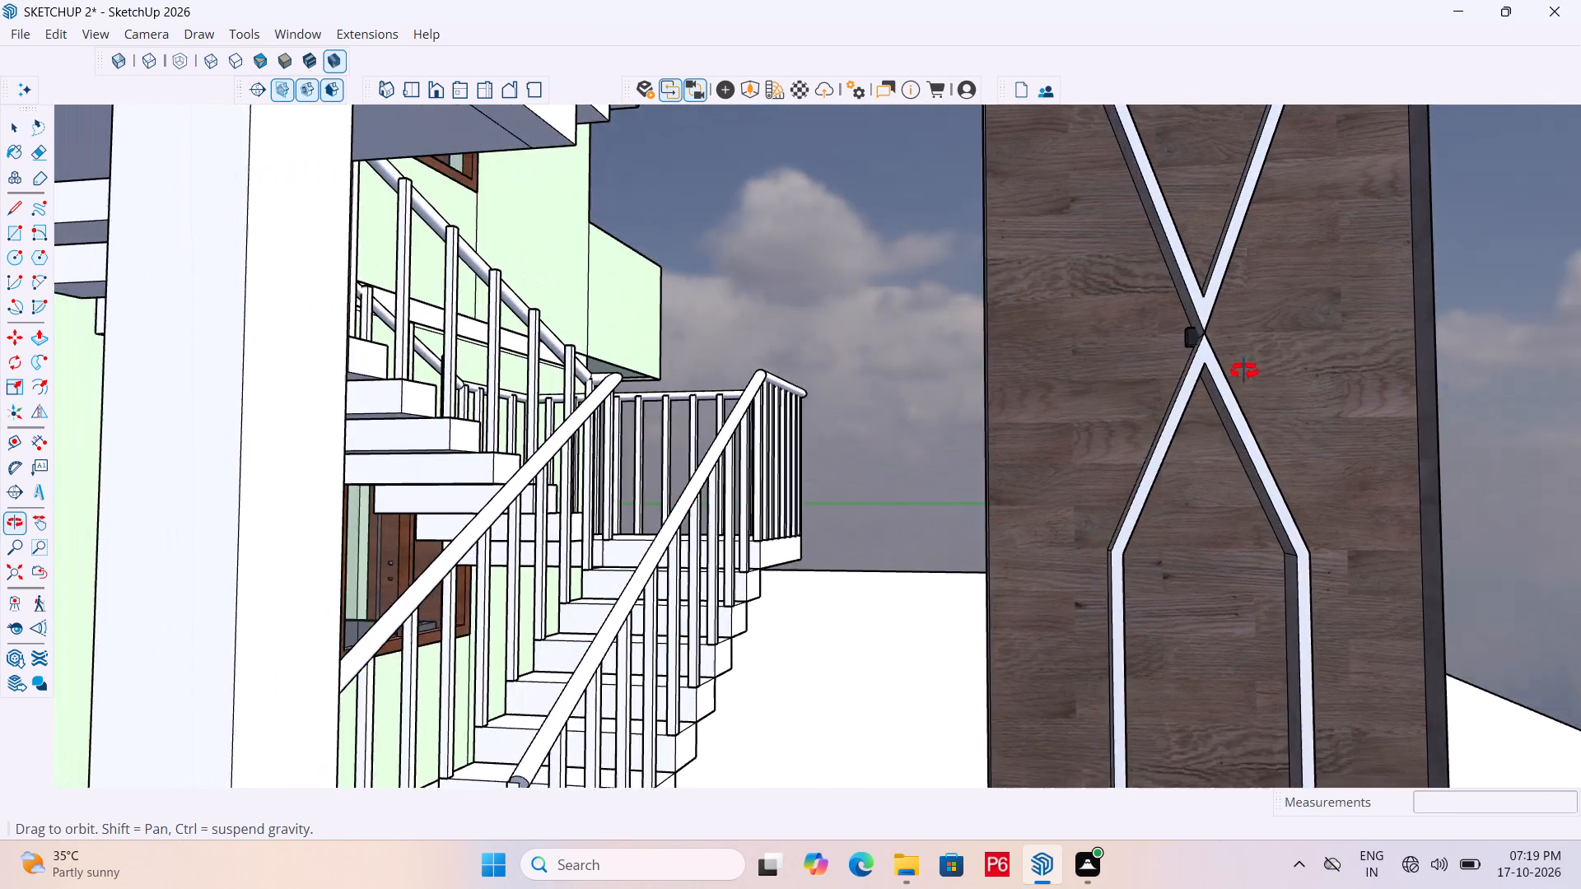
pyautogui.moveTo(1244, 371); pyautogui.dragTo(851, 408, button='middle')
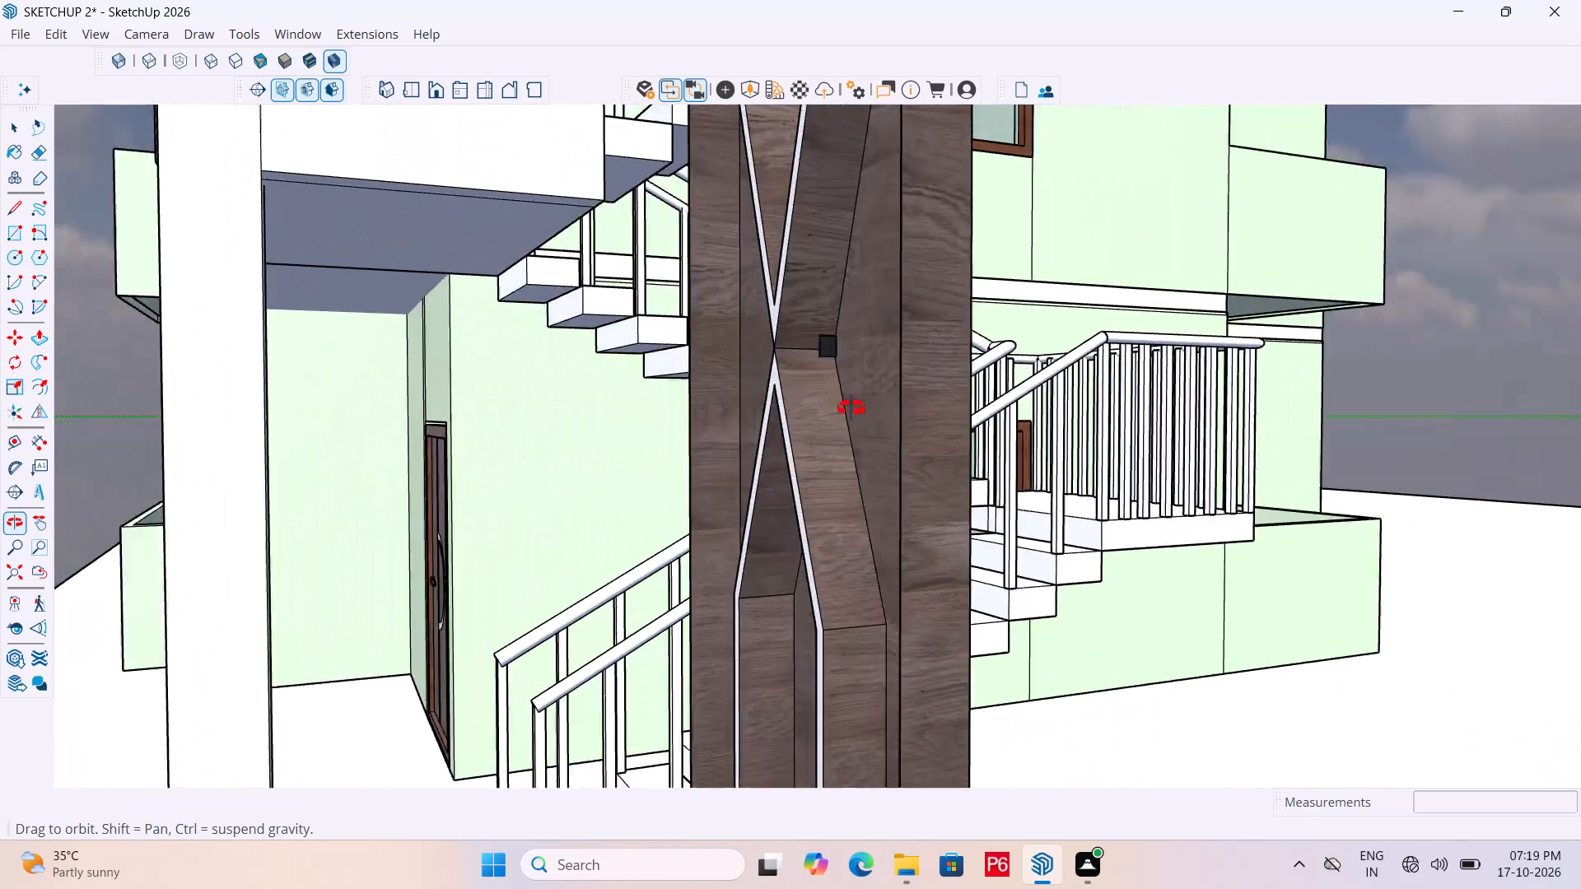
pyautogui.moveTo(851, 408); pyautogui.dragTo(1081, 430, button='middle')
pyautogui.scroll(-4, 957, 477)
pyautogui.scroll(-8, 876, 465)
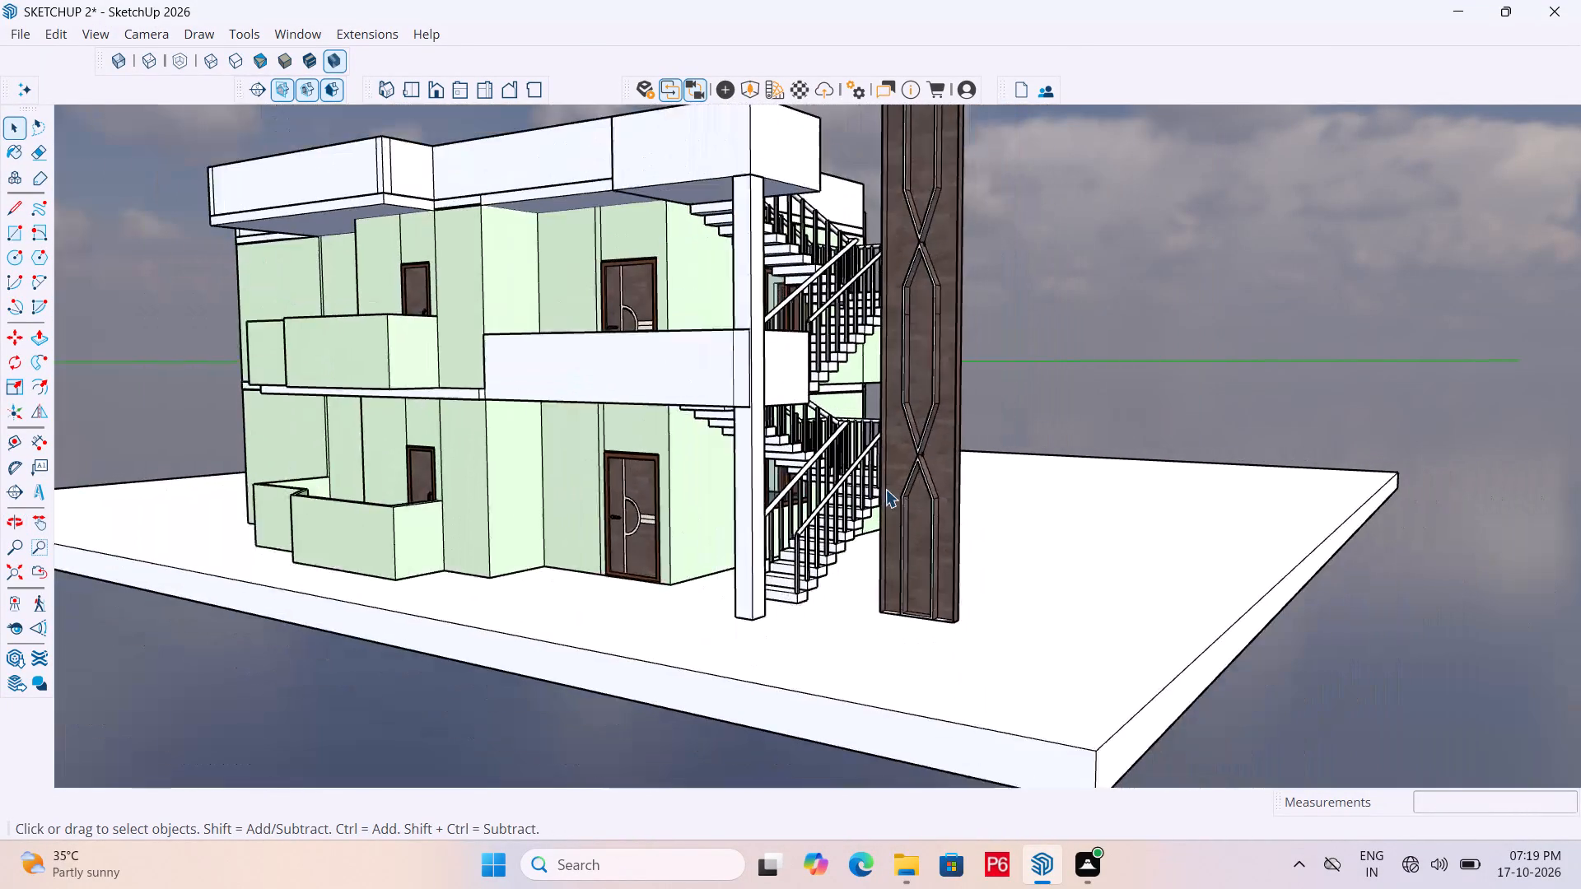
pyautogui.scroll(-1, 885, 489)
pyautogui.moveTo(895, 474); pyautogui.dragTo(264, 578, button='middle')
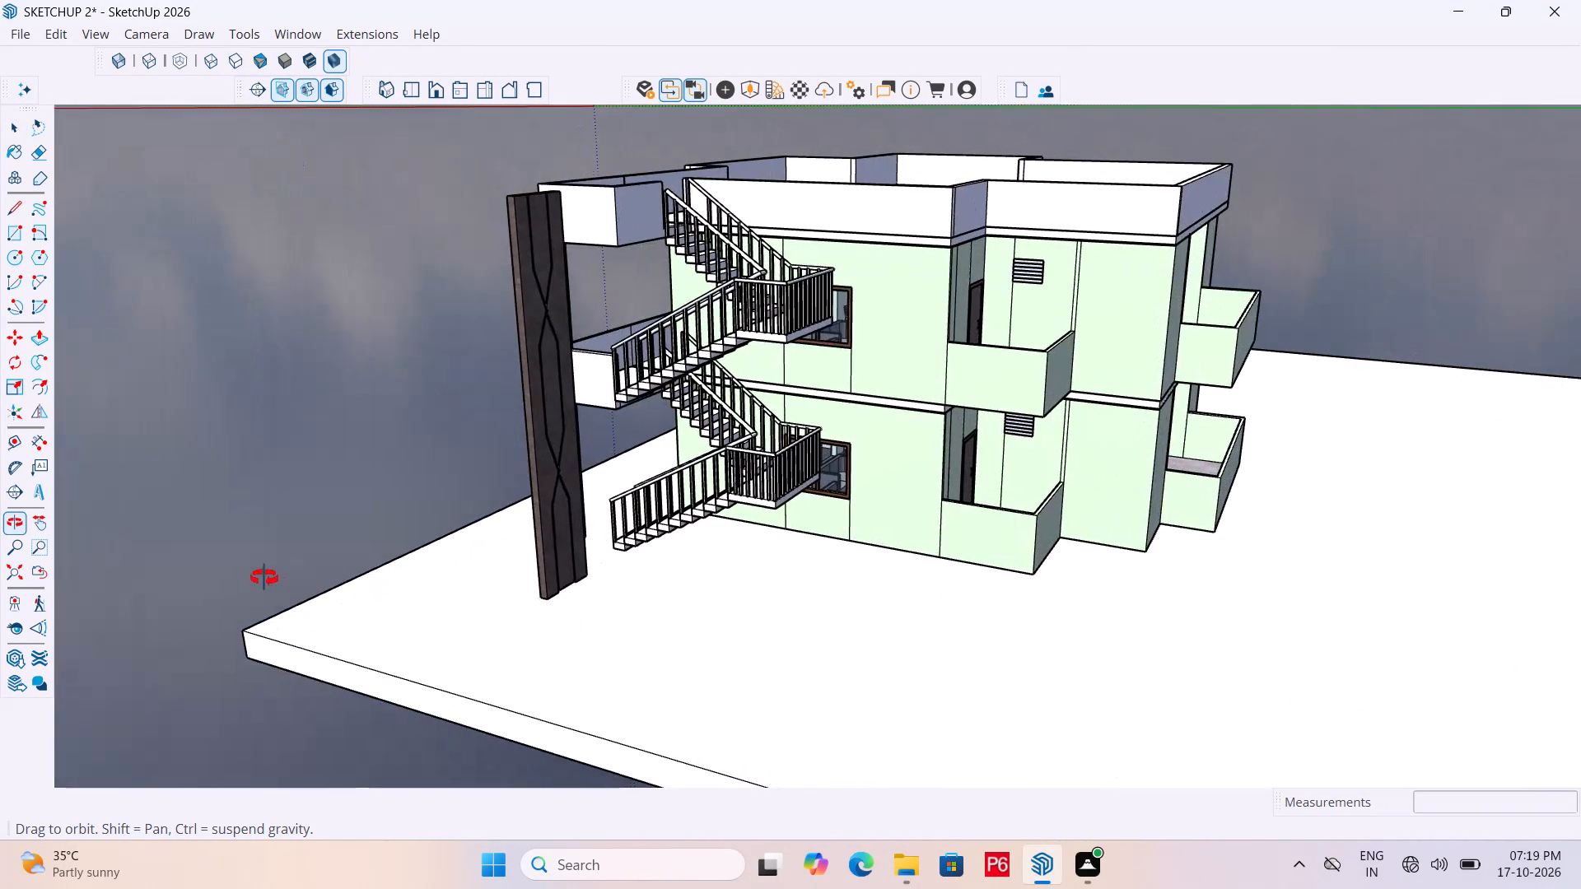
pyautogui.moveTo(264, 578); pyautogui.dragTo(801, 605, button='middle')
pyautogui.scroll(3, 986, 242)
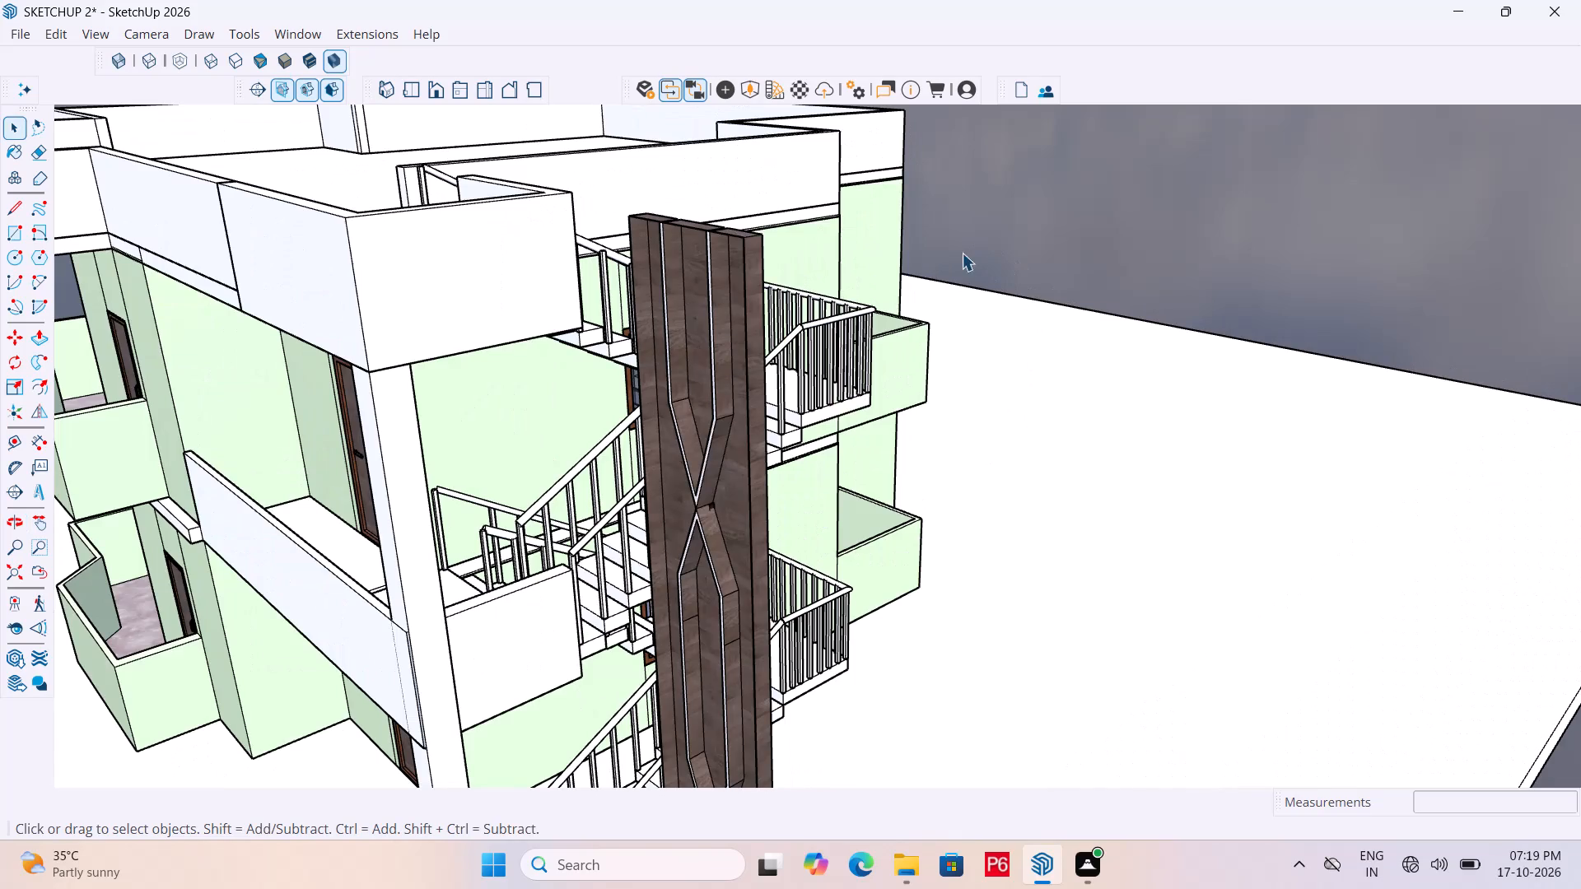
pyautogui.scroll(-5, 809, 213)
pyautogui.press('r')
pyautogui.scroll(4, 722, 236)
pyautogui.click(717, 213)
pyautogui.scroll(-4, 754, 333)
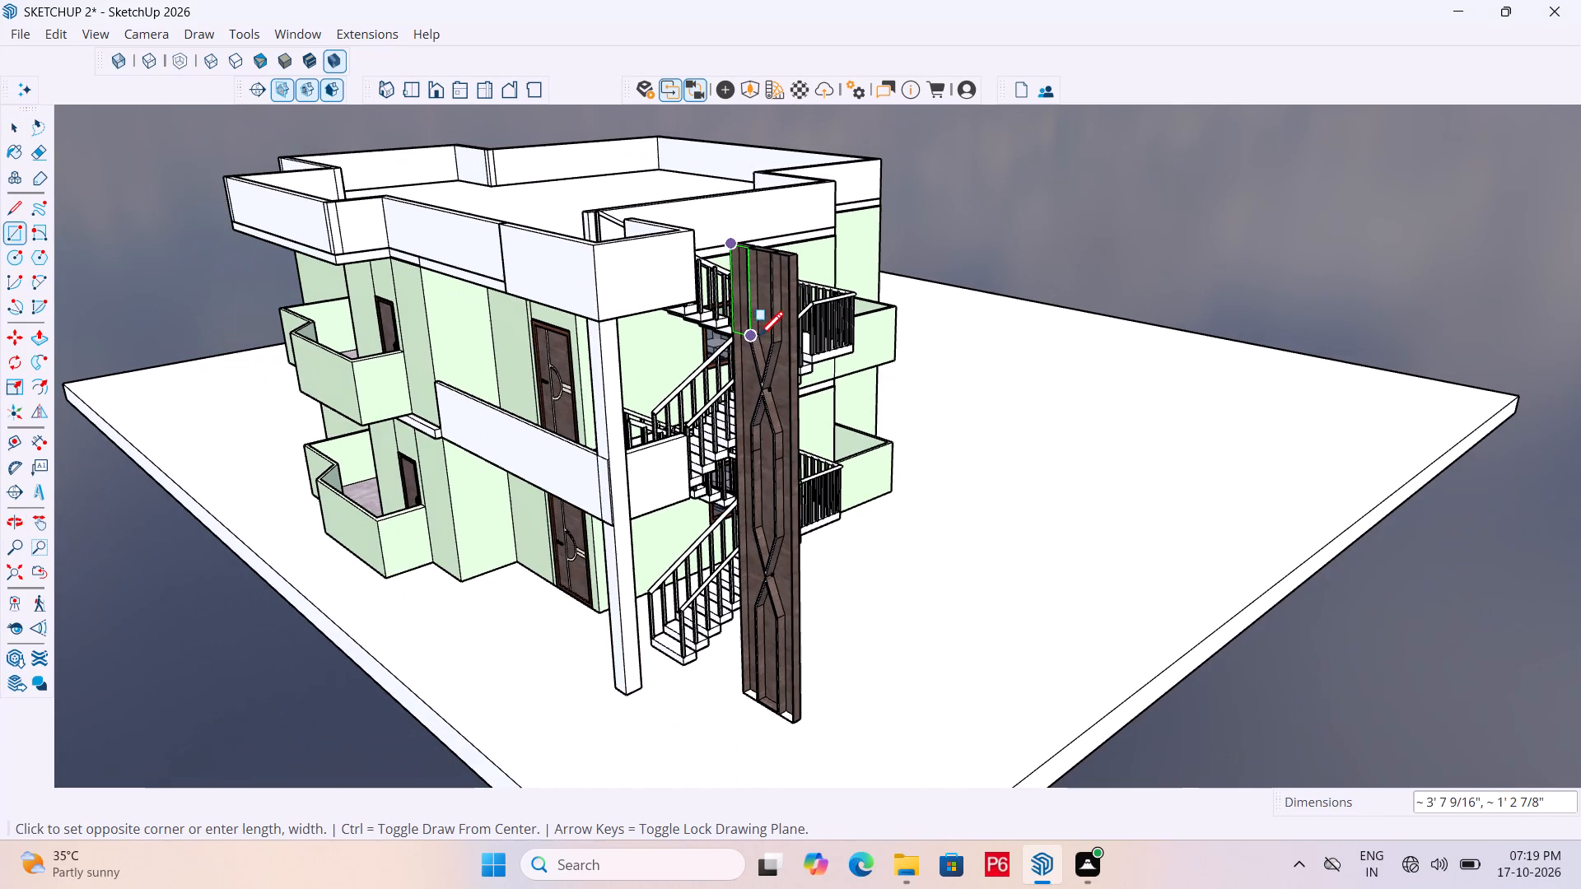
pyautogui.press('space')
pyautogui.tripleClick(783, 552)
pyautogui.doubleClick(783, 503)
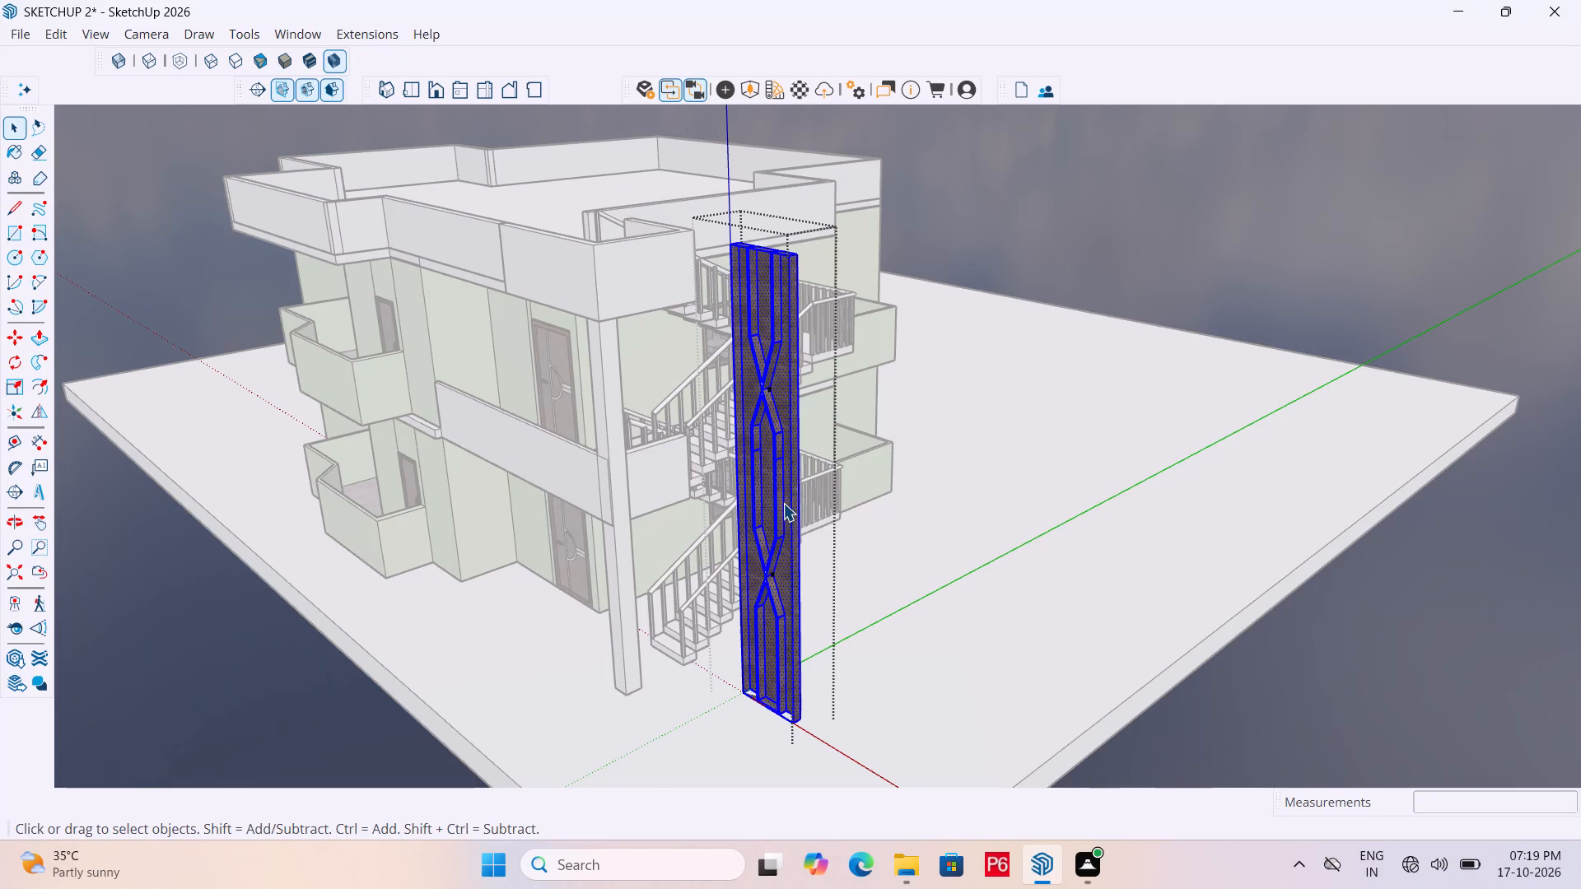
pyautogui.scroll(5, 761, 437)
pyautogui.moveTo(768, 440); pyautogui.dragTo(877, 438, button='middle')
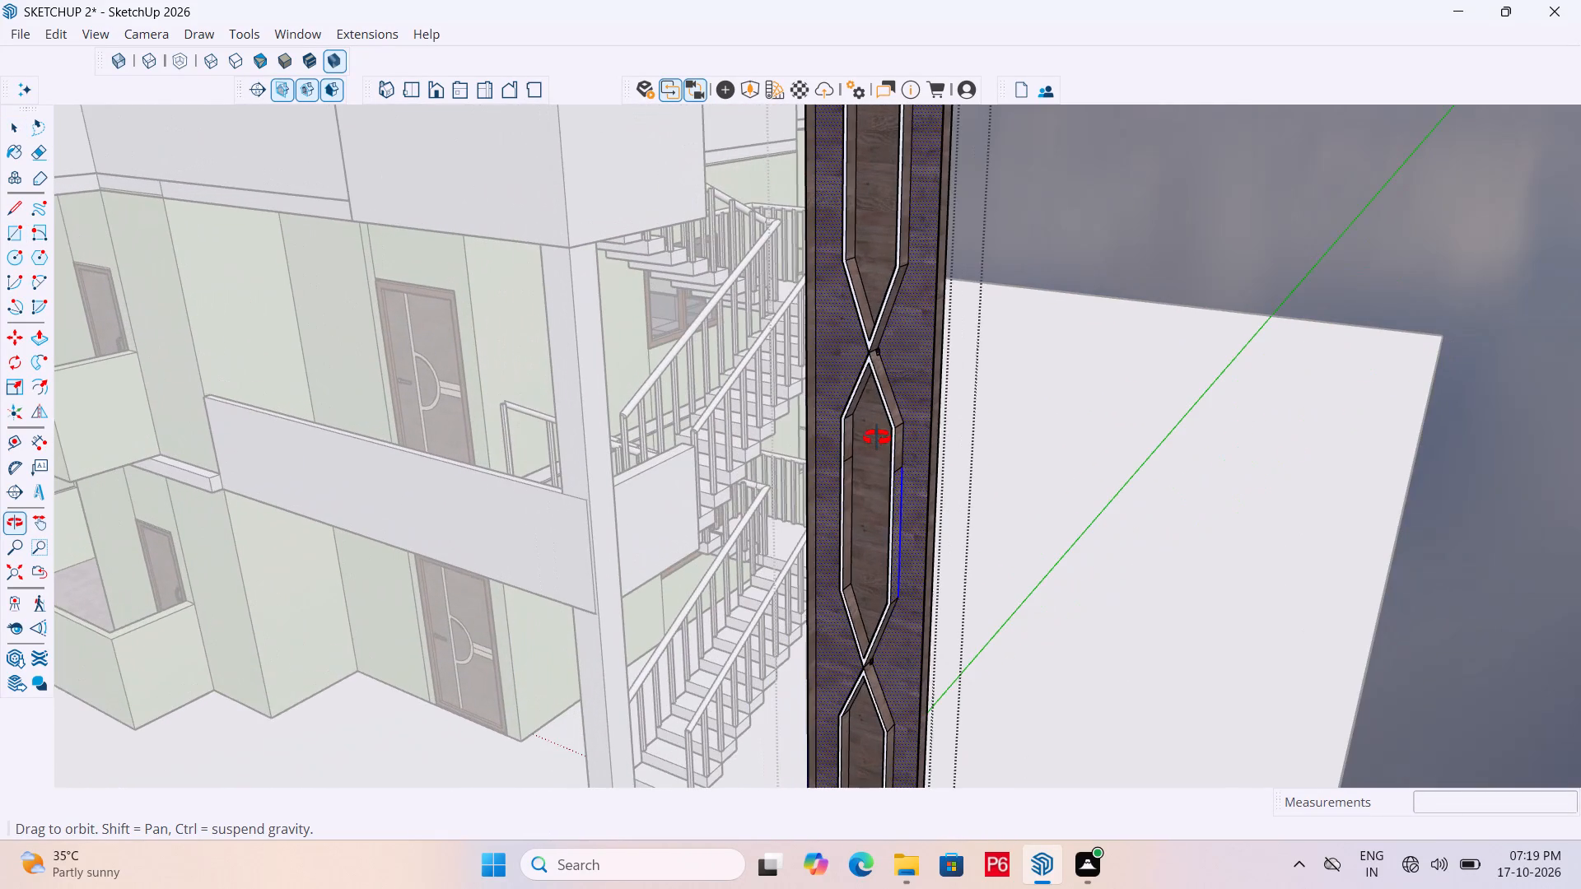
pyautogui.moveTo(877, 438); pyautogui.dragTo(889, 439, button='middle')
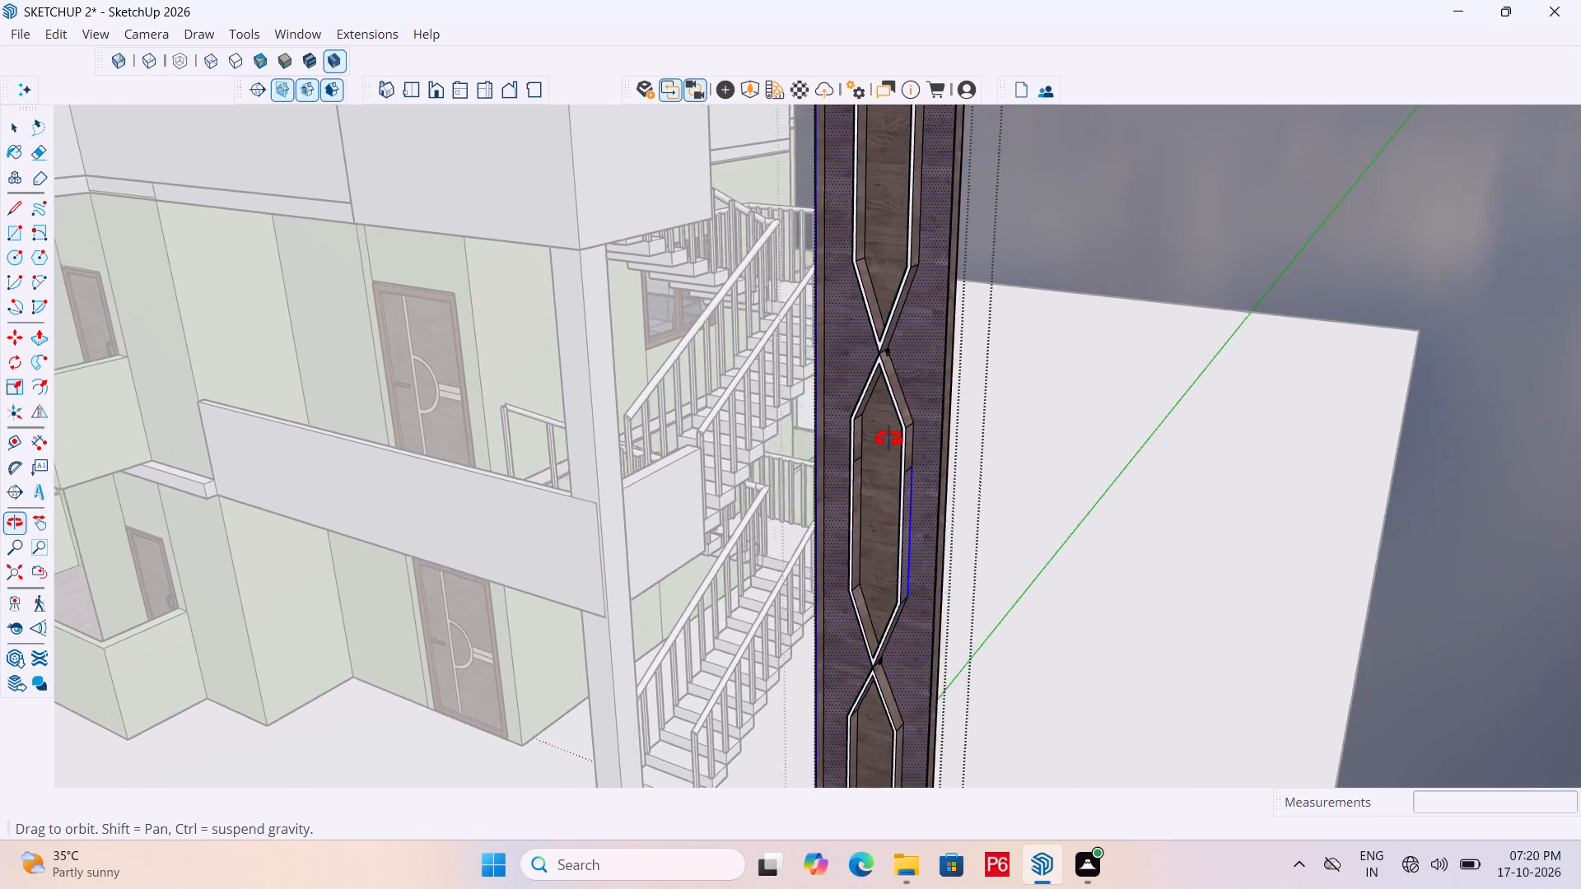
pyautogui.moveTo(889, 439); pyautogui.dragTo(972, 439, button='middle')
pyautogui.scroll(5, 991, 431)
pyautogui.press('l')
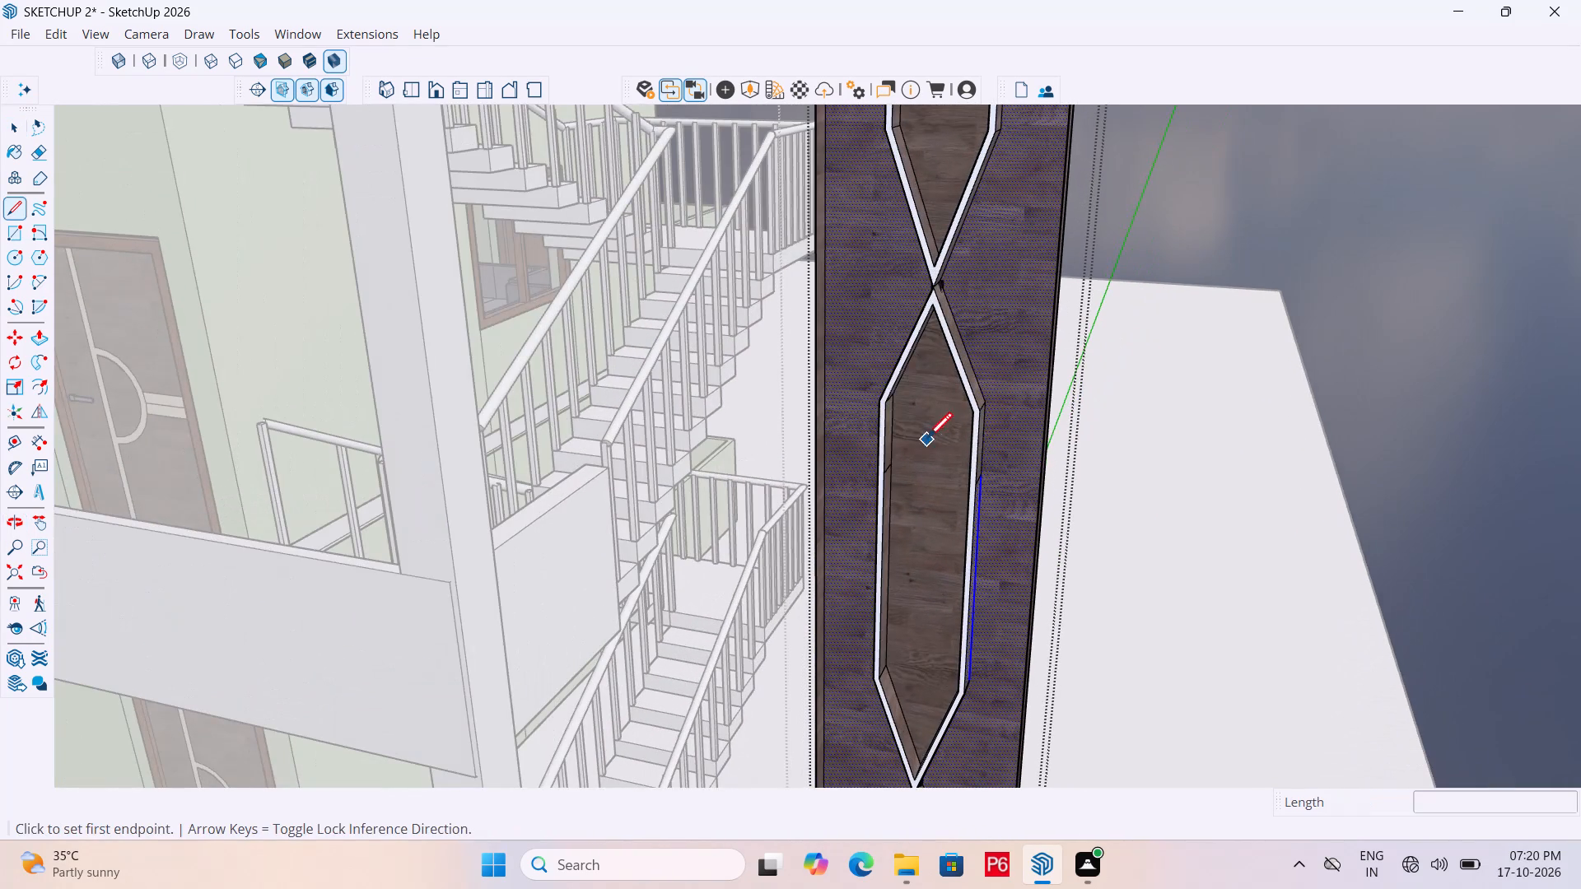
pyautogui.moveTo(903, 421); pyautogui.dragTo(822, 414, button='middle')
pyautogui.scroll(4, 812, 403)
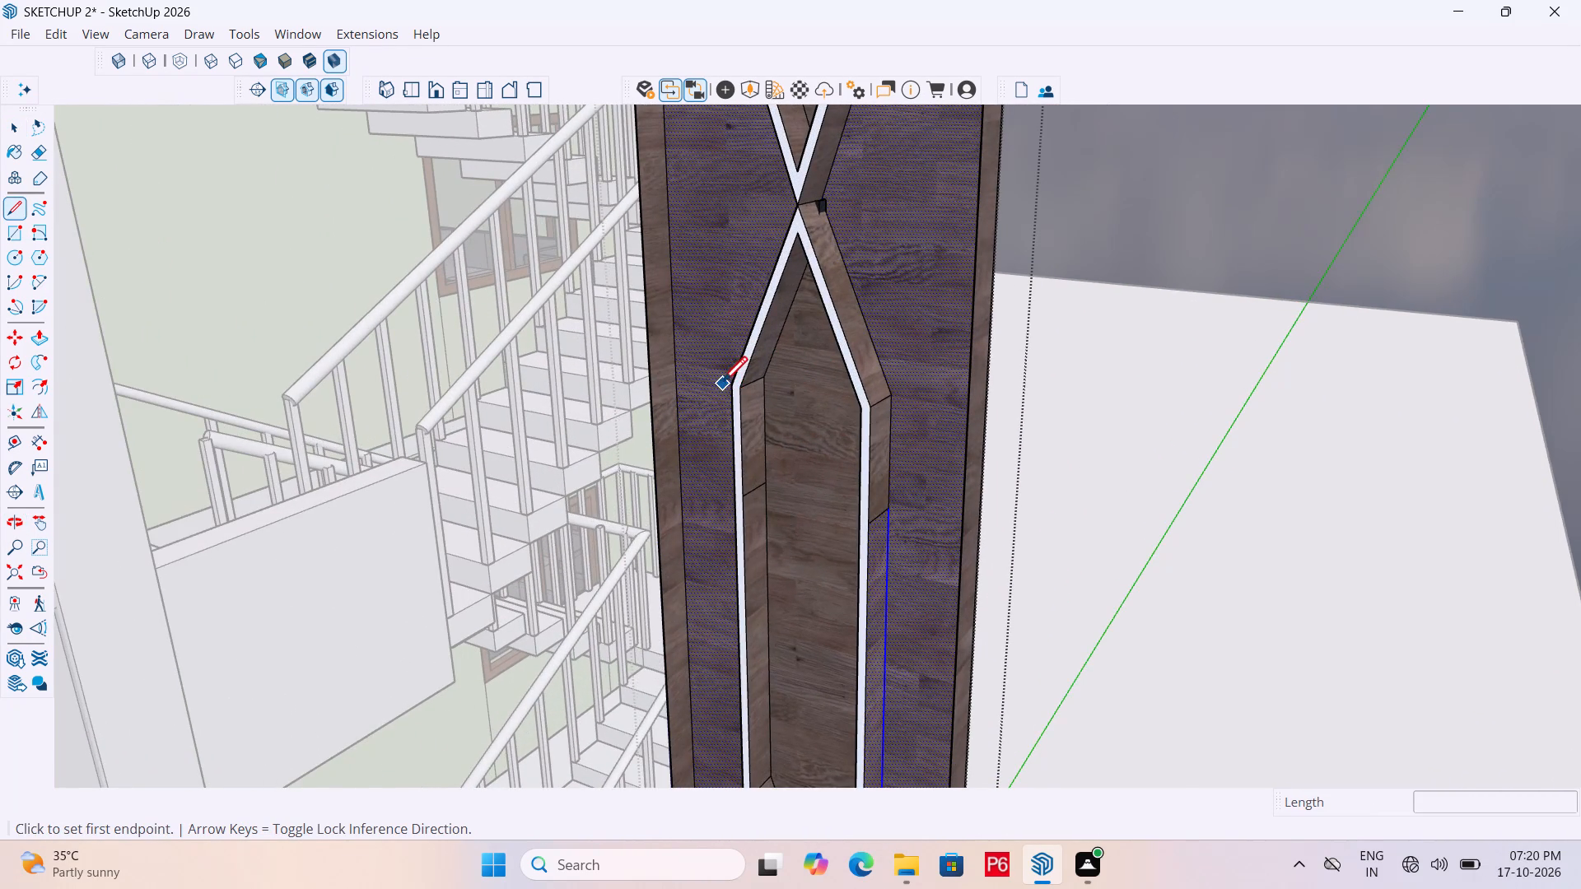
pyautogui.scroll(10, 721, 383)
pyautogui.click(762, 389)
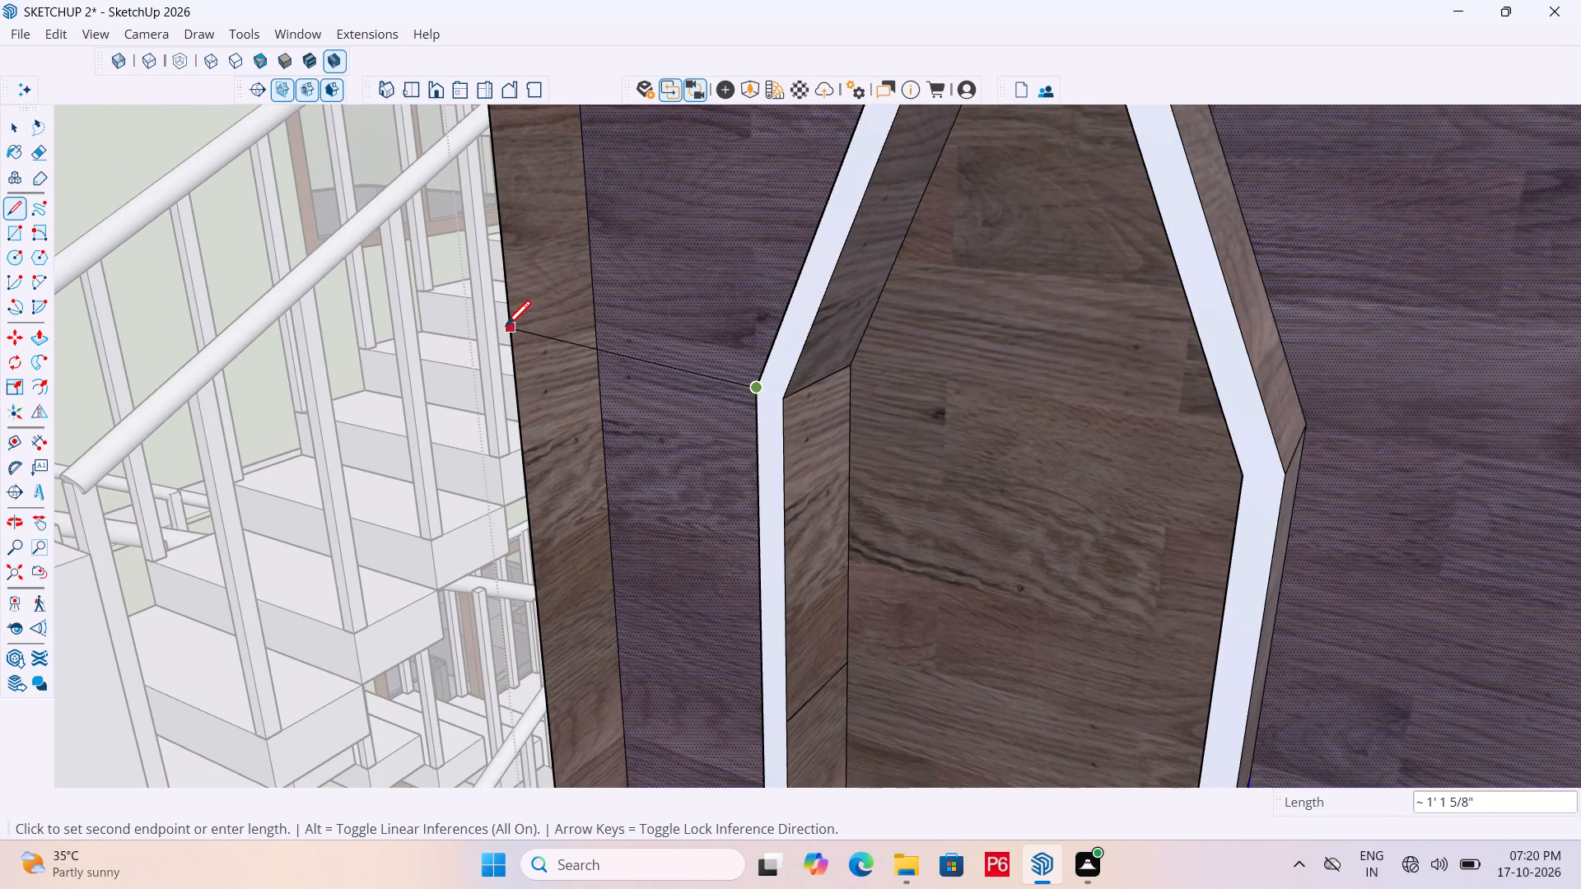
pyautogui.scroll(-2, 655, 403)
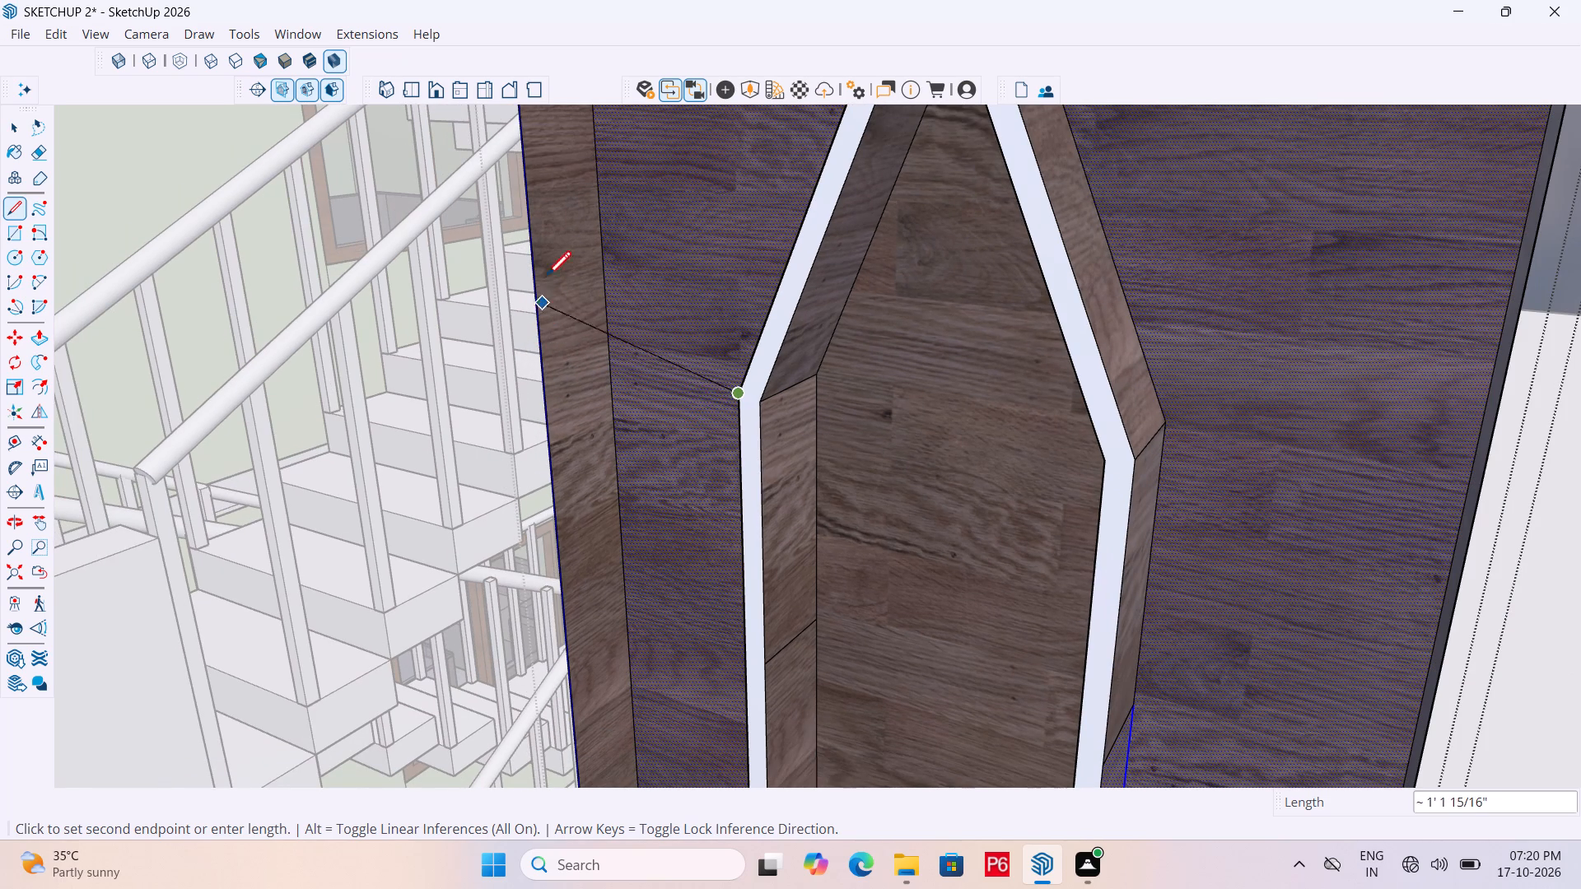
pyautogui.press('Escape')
# Save the model and leave the wood panel's group.
pyautogui.hotkey('ctrl', 's')
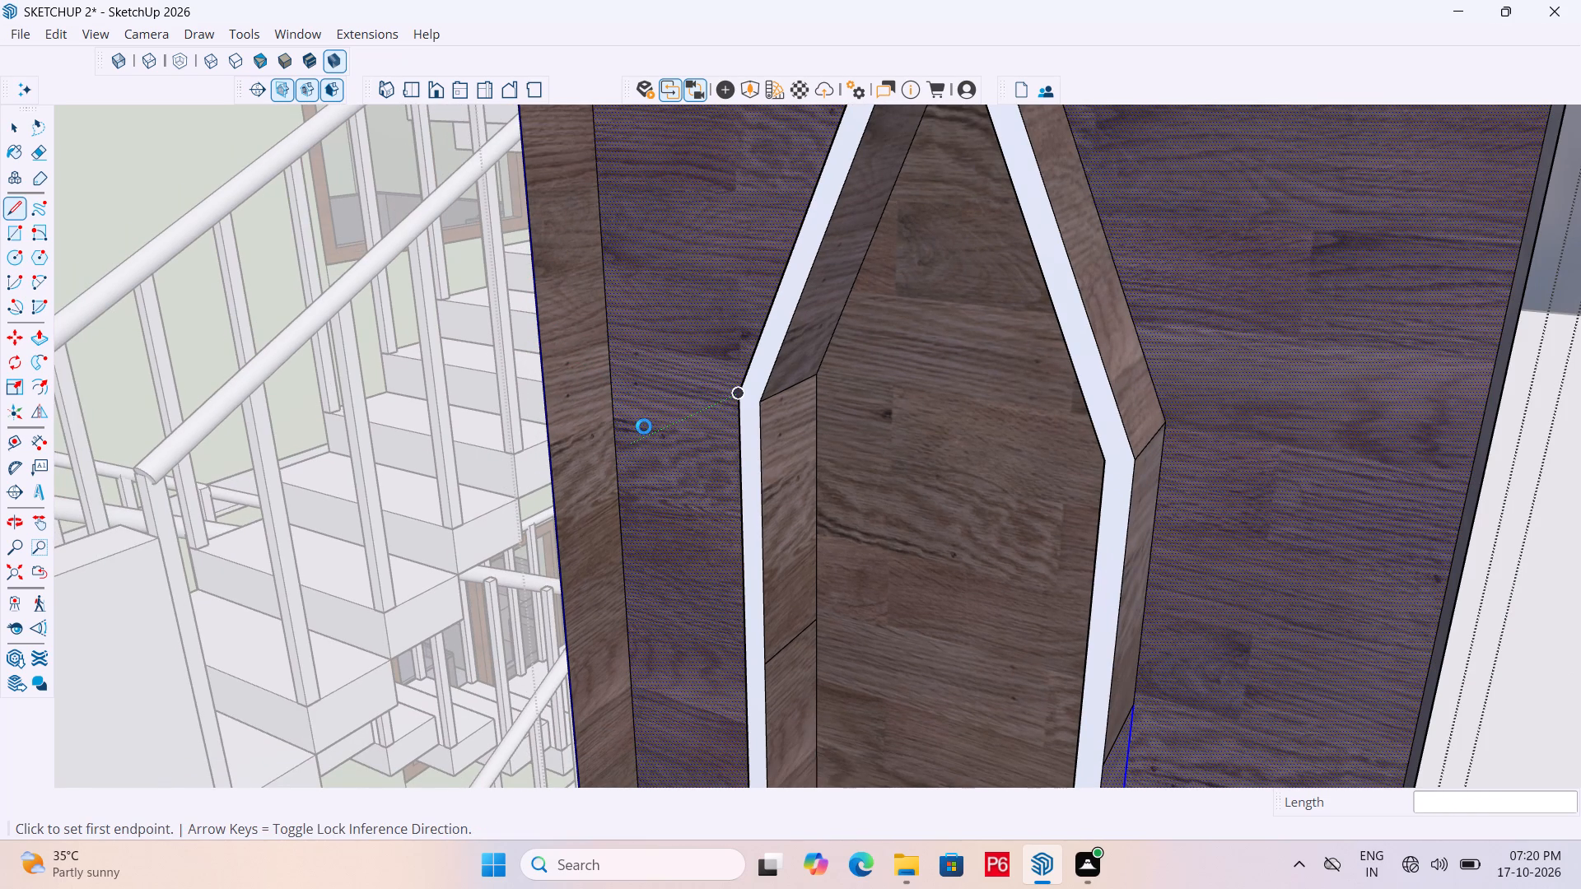
pyautogui.hotkey('ctrl', 's')
pyautogui.hotkey('ctrl', 's')
pyautogui.hotkey('ctrl', 's')
pyautogui.scroll(-7, 741, 447)
pyautogui.scroll(-6, 922, 443)
pyautogui.press('space')
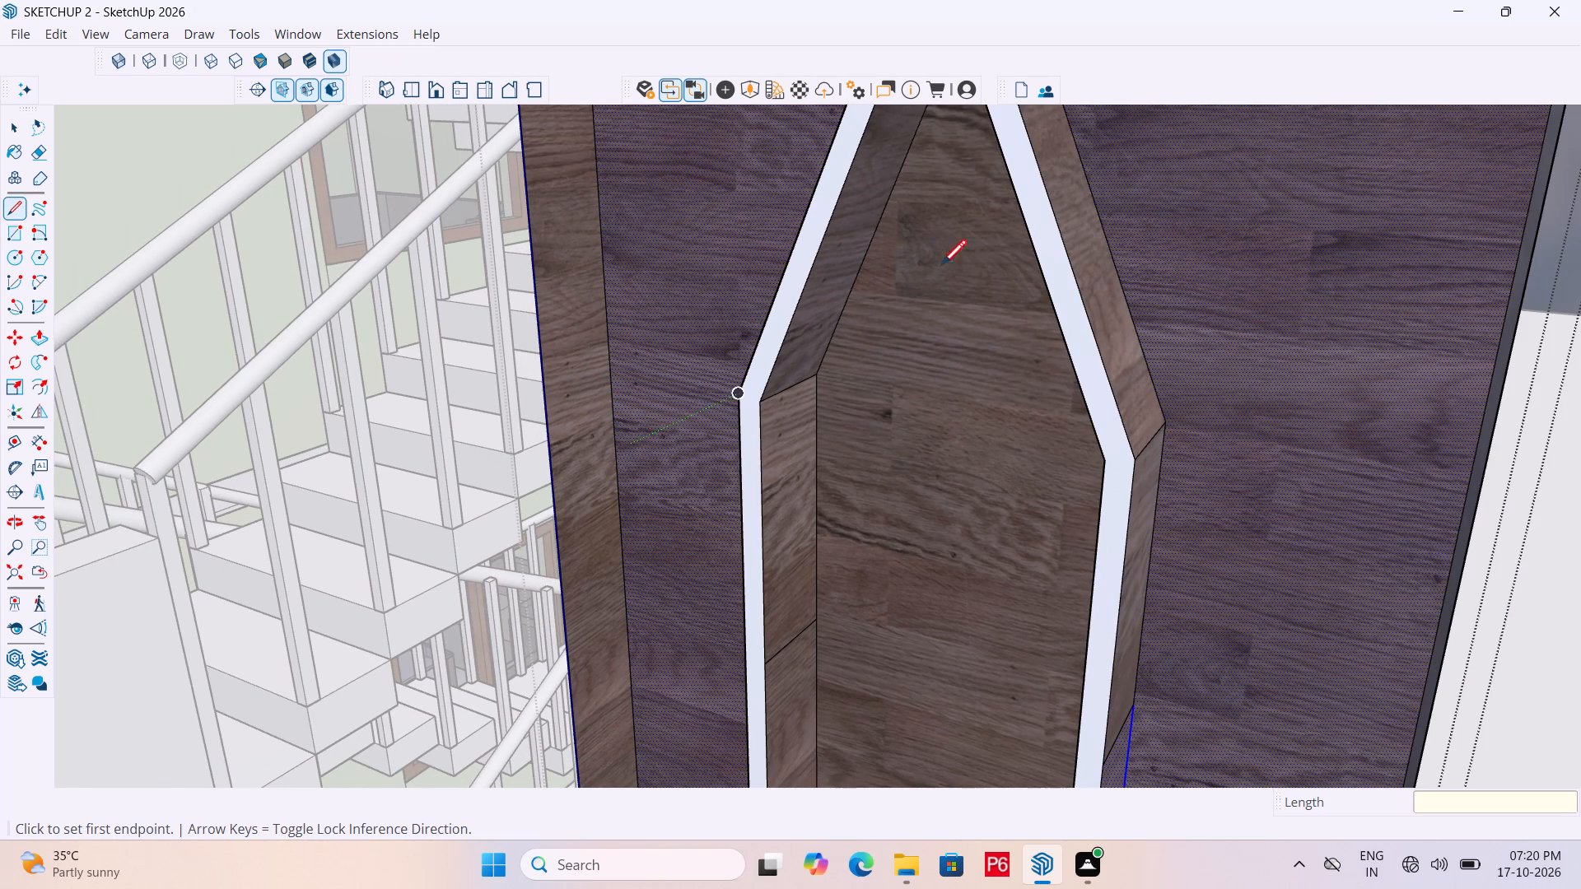
pyautogui.scroll(-5, 888, 305)
pyautogui.press('Escape')
pyautogui.scroll(-18, 790, 403)
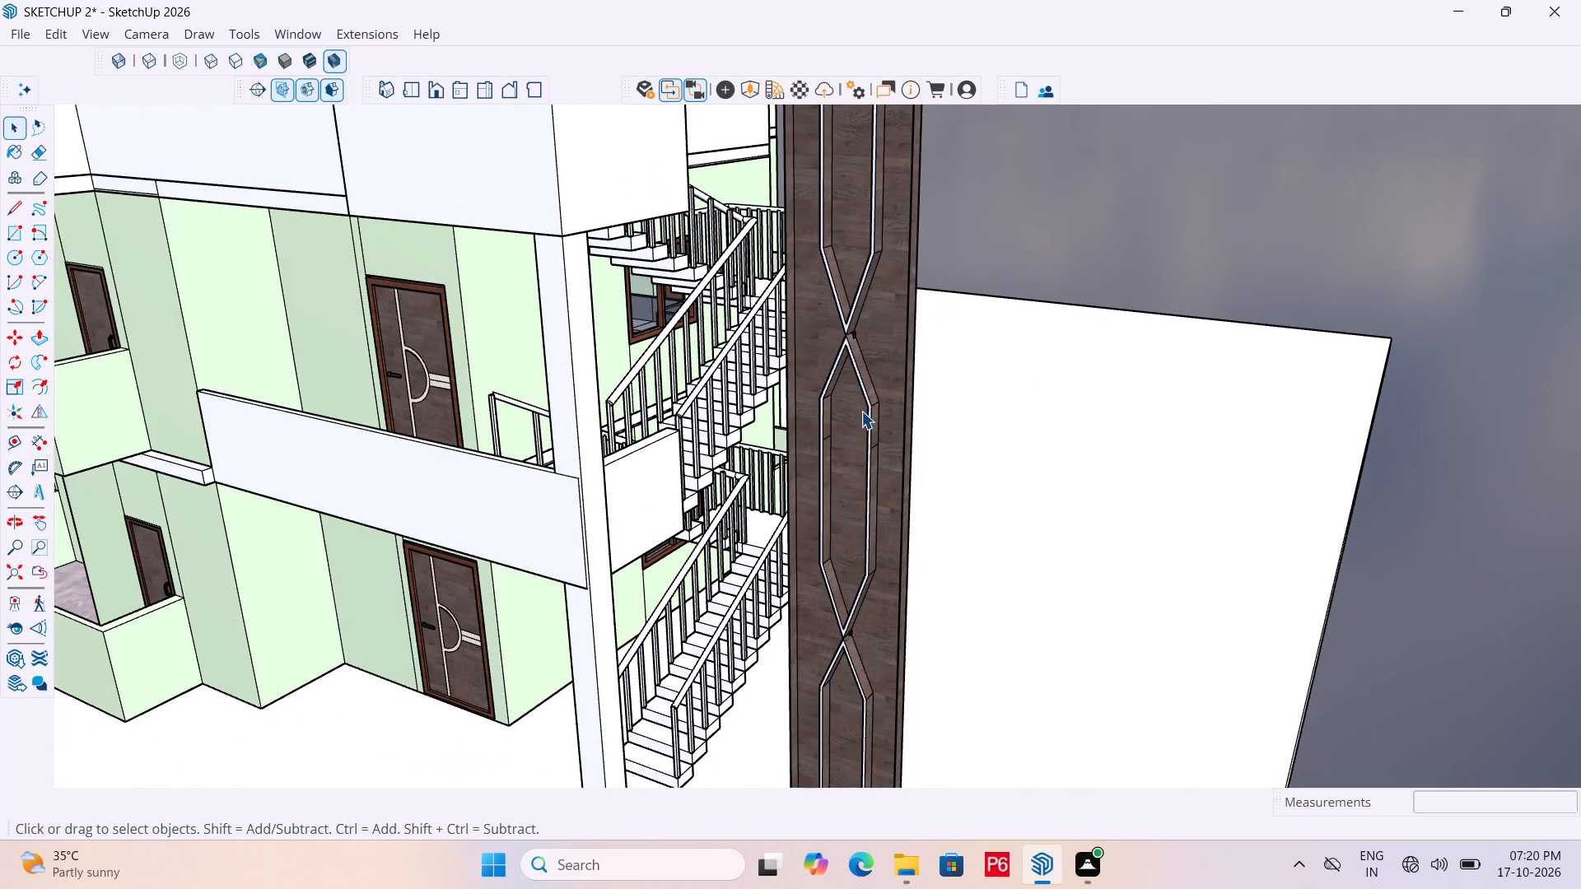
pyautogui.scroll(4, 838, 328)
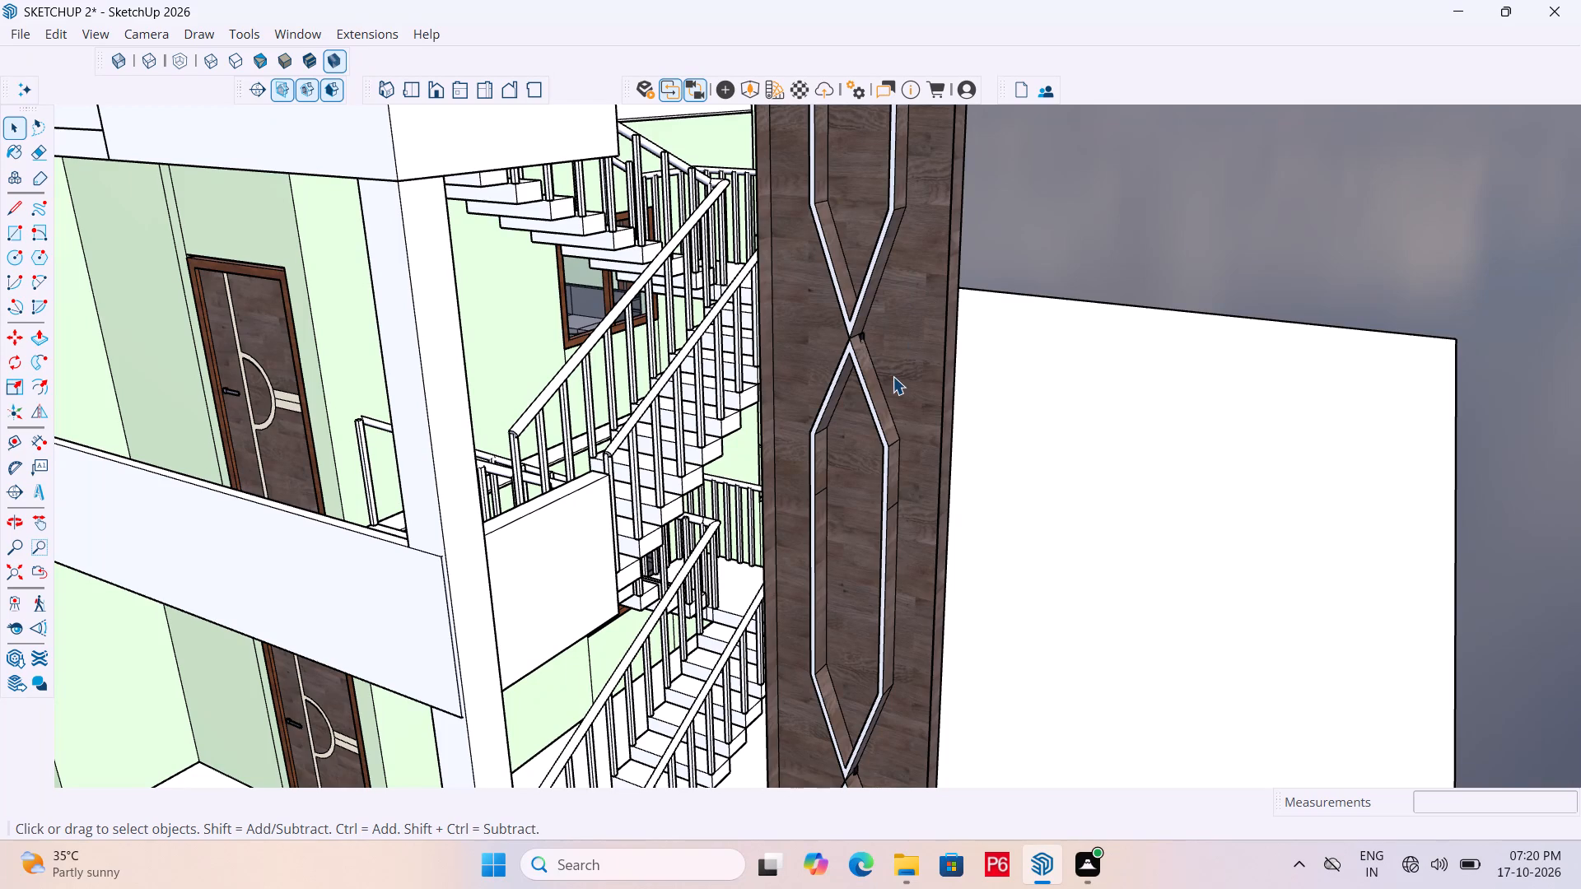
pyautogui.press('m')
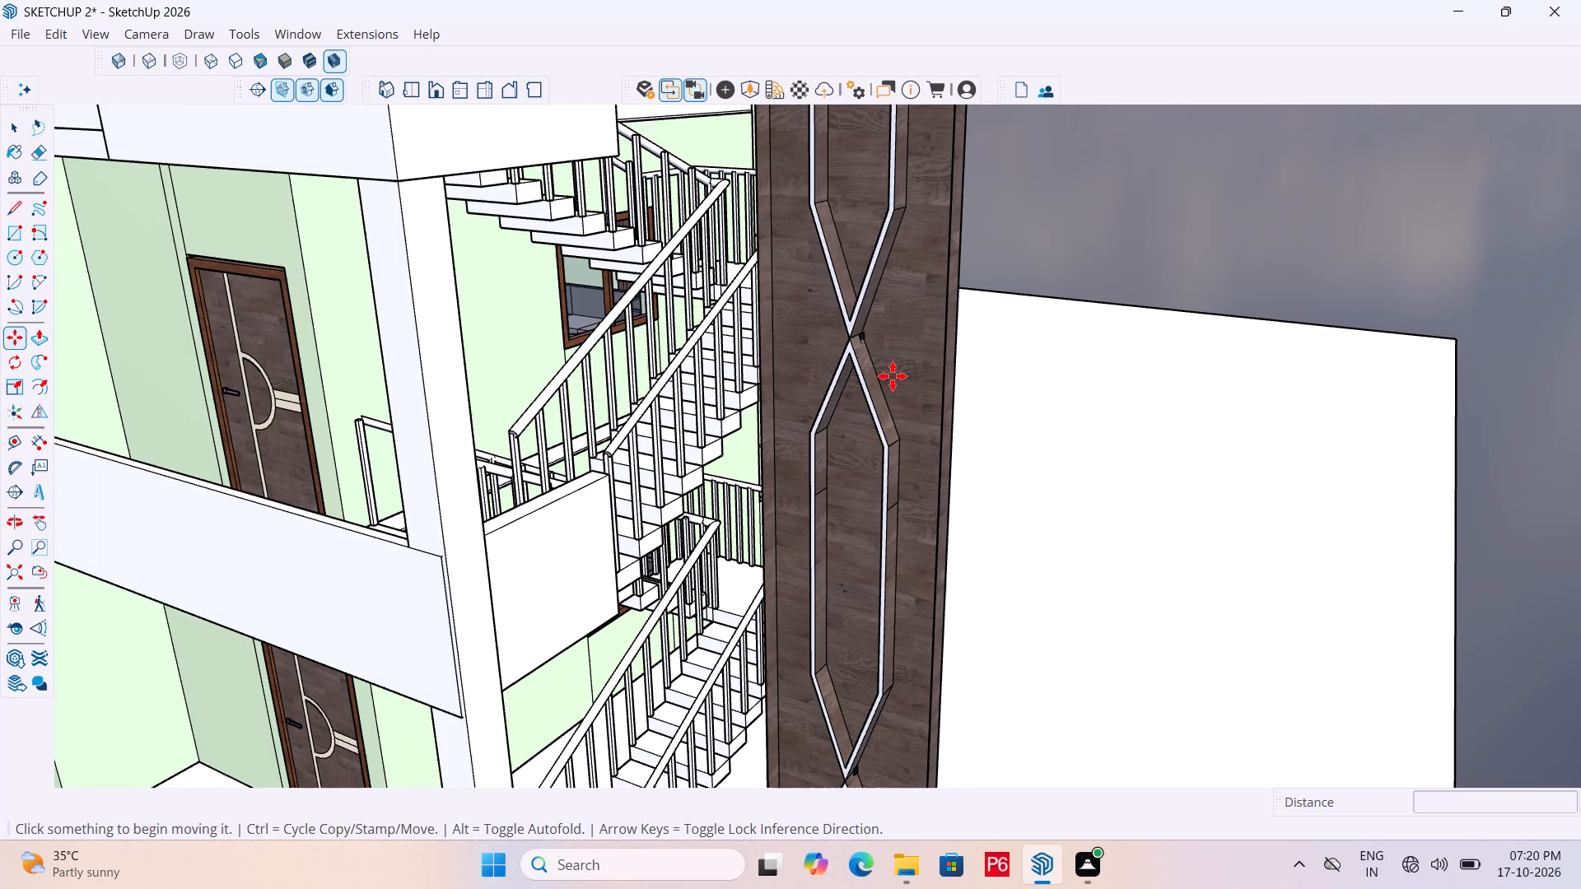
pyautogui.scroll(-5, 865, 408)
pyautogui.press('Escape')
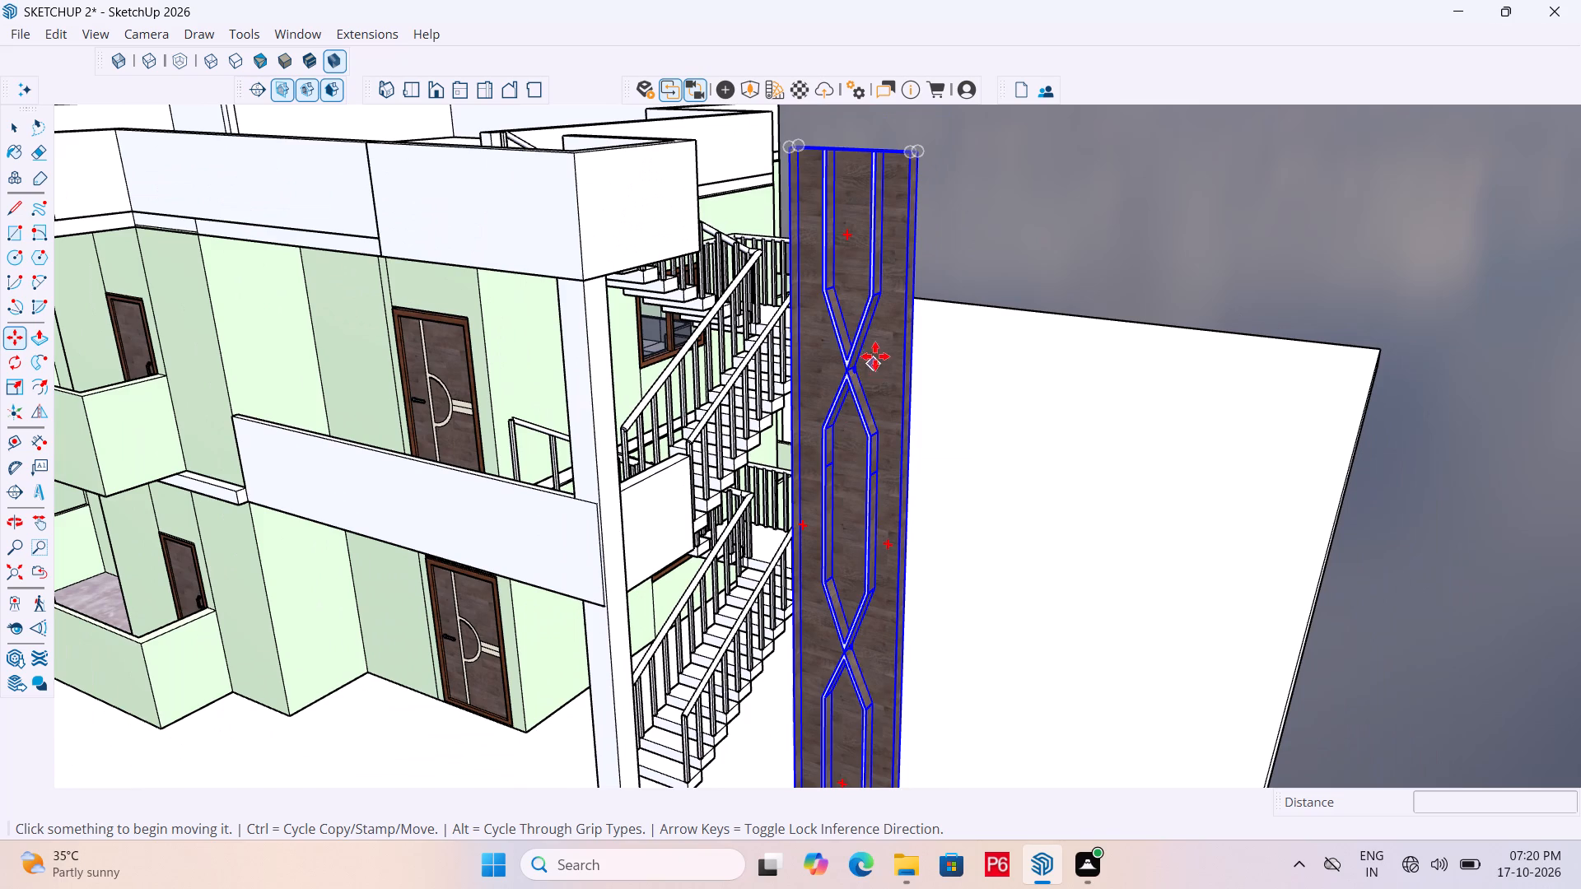
# Open the wood panel group, undo the push/pulls that thickened its faces until the panel is flat again, and leave the group.
pyautogui.press('space')
pyautogui.doubleClick(879, 352)
pyautogui.click(883, 334)
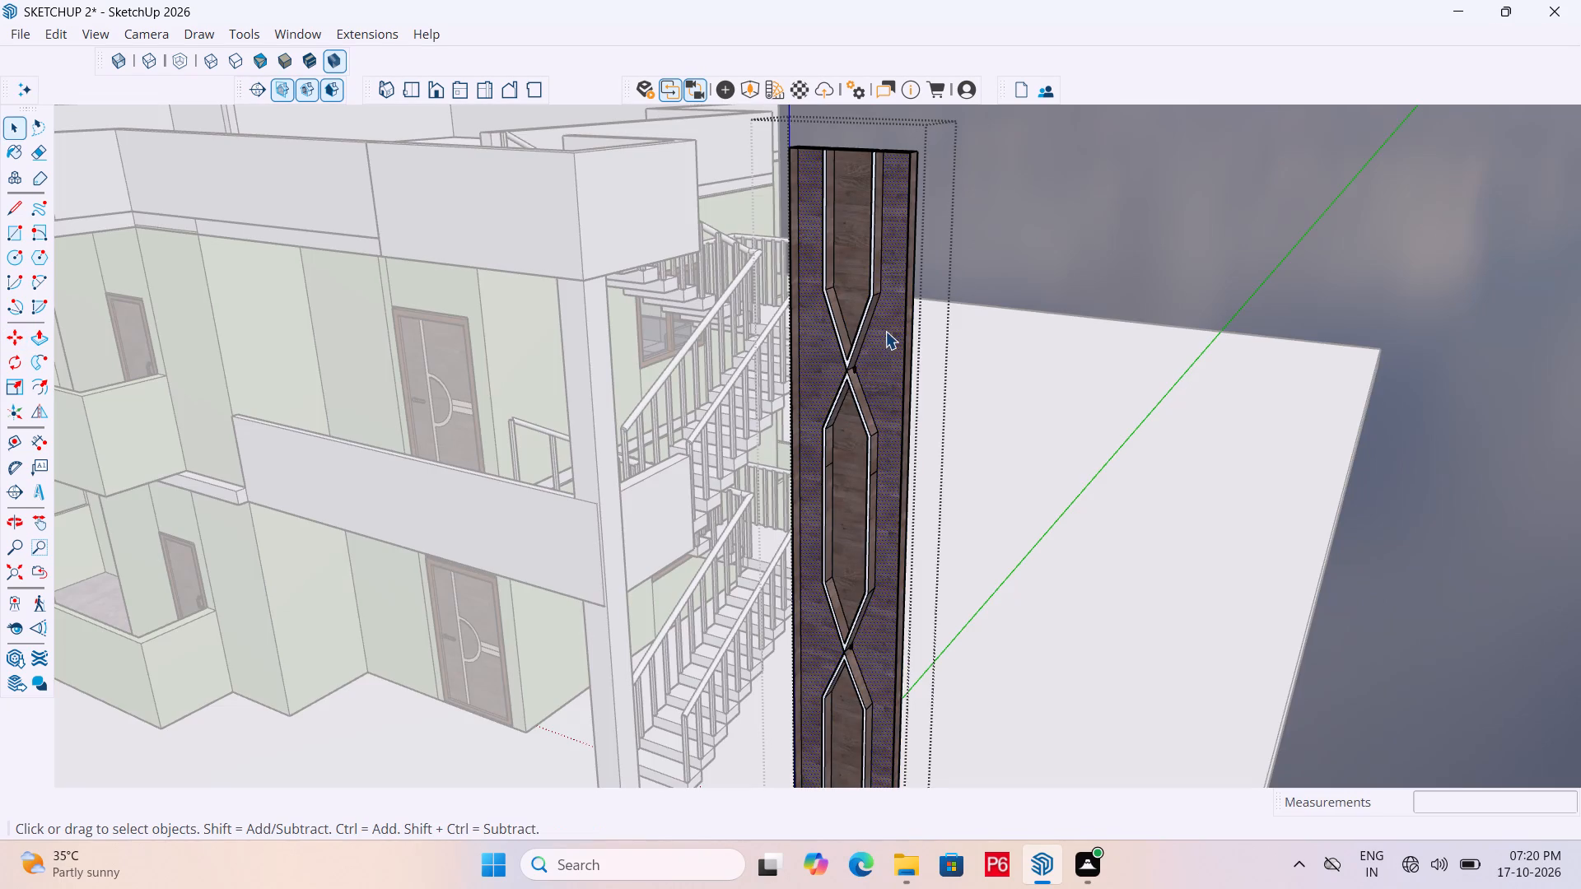
pyautogui.moveTo(963, 328); pyautogui.dragTo(319, 349, button='middle')
pyautogui.scroll(4, 361, 280)
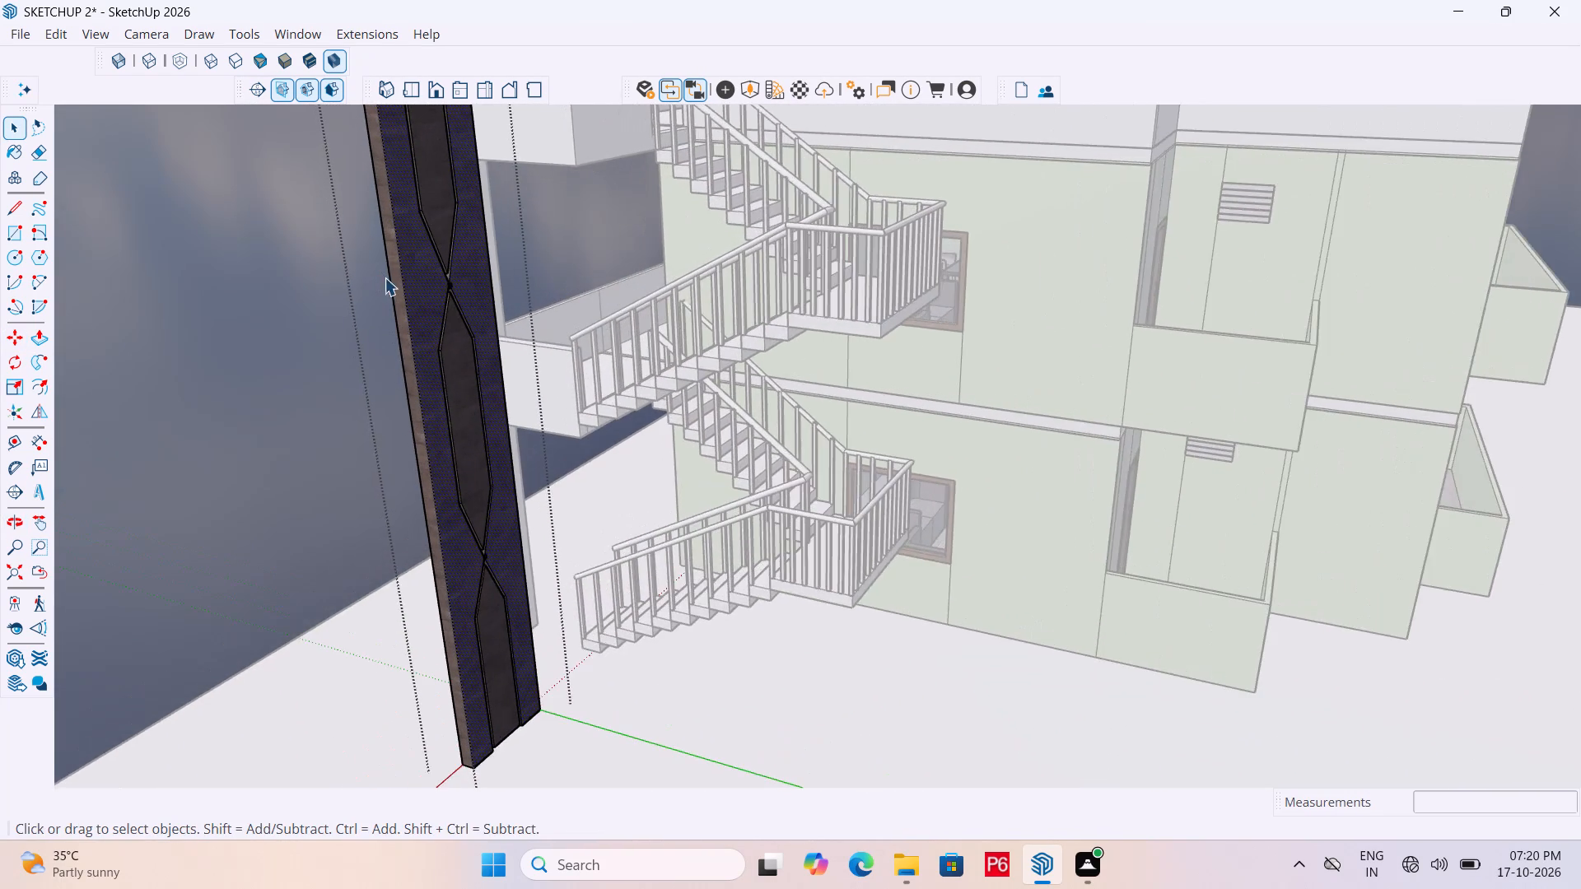
pyautogui.scroll(5, 386, 277)
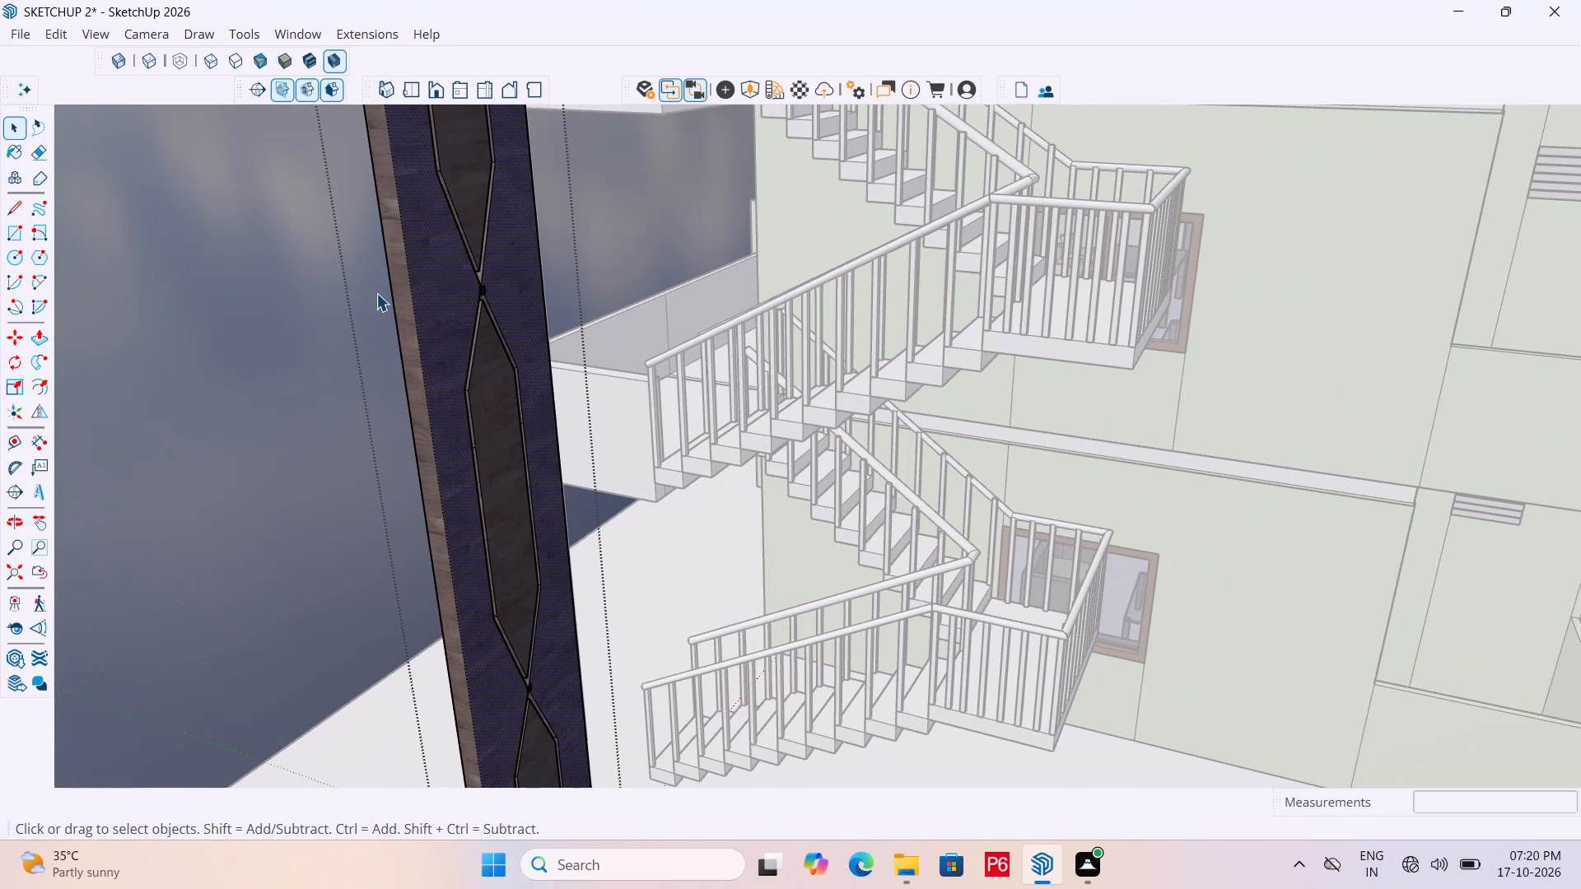
pyautogui.middleClick(376, 295)
pyautogui.hotkey('ctrl', 'z')
pyautogui.hotkey('ctrl', 'z')
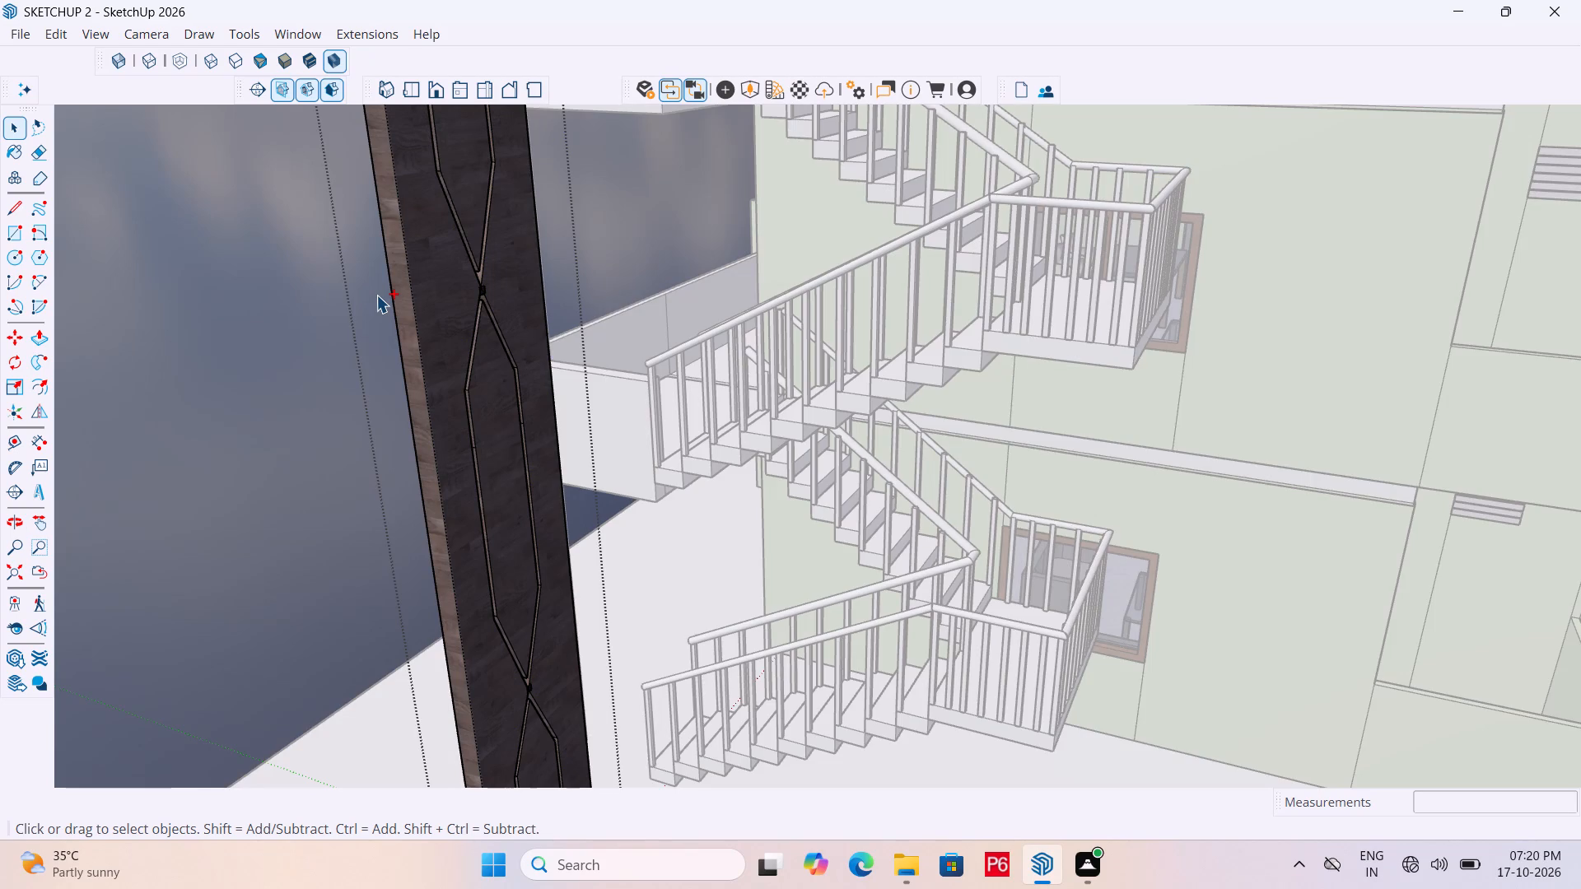
pyautogui.hotkey('ctrl', 'z')
pyautogui.hotkey('ctrl', 'z')
pyautogui.hotkey('ctrl', 'z')
pyautogui.hotkey('ctrl', 'z')
pyautogui.hotkey('ctrl', 'z')
pyautogui.hotkey('ctrl', 'z')
pyautogui.hotkey('ctrl', 'z')
pyautogui.hotkey('ctrl', 'z')
pyautogui.hotkey('ctrl', 'z')
pyautogui.hotkey('ctrl', 'z')
pyautogui.hotkey('ctrl', 'z')
pyautogui.hotkey('ctrl', 'z')
pyautogui.hotkey('ctrl', 'z')
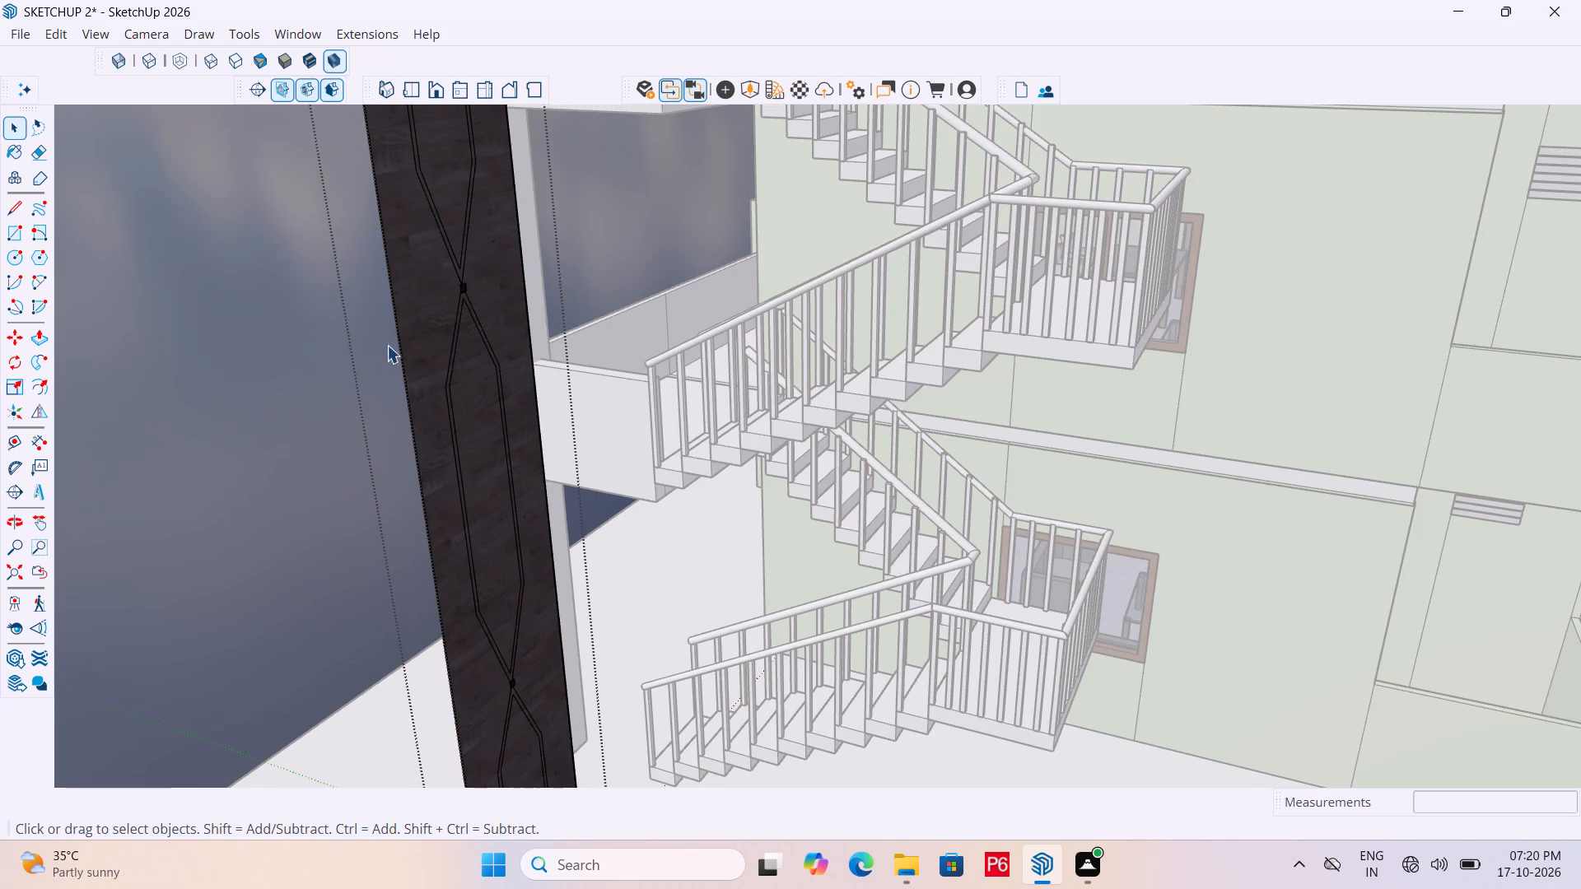
pyautogui.scroll(-3, 599, 382)
pyautogui.moveTo(465, 385); pyautogui.dragTo(965, 384, button='middle')
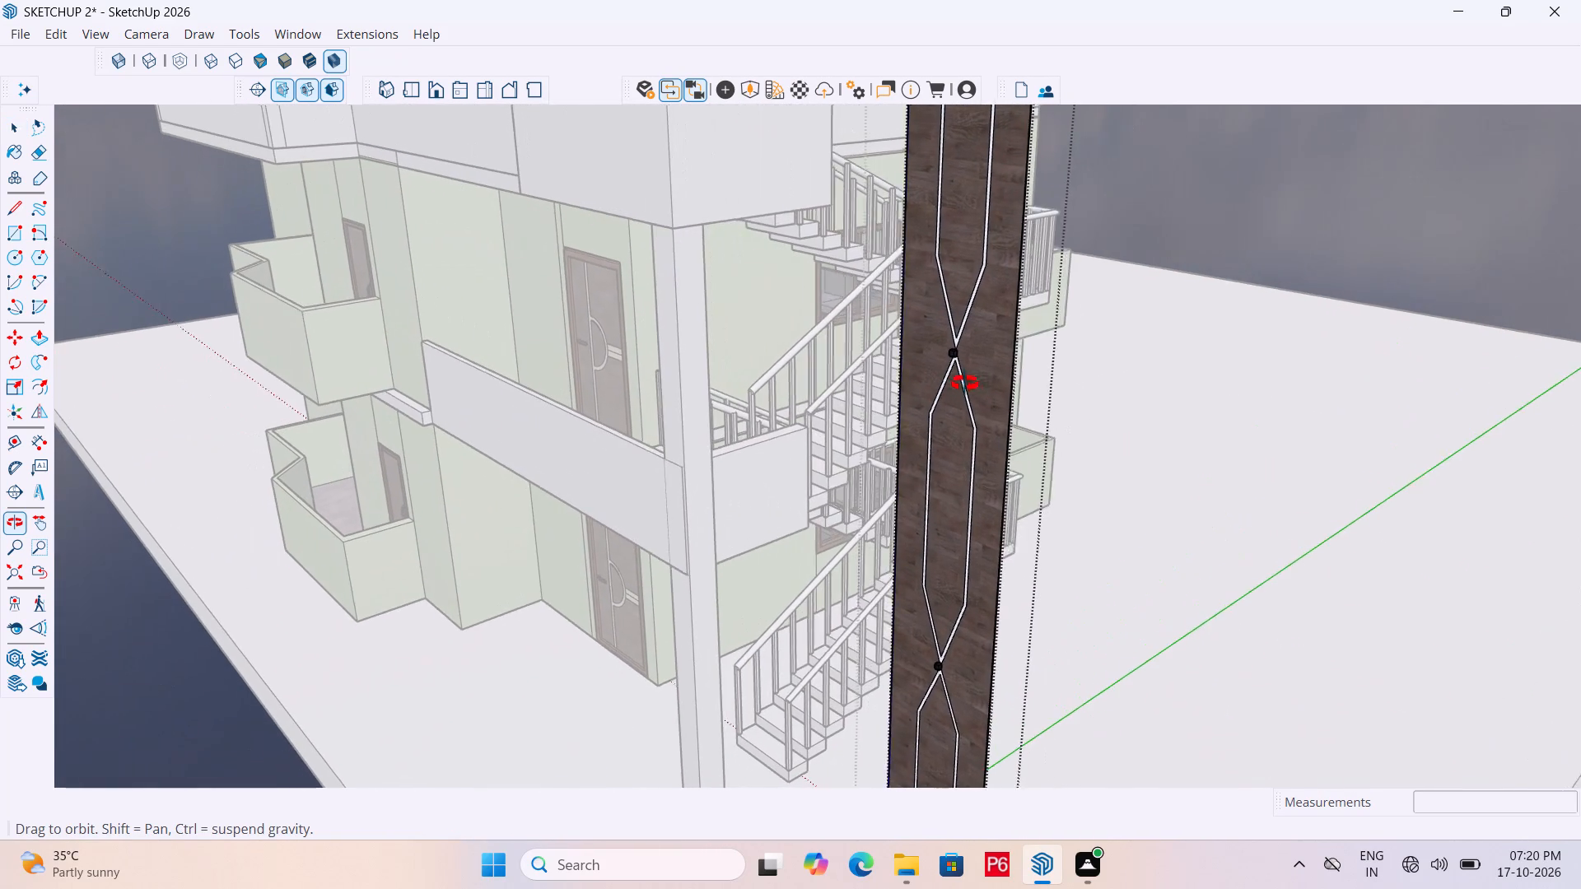
pyautogui.moveTo(965, 384); pyautogui.dragTo(994, 394, button='middle')
pyautogui.scroll(-5, 572, 393)
pyautogui.press('space')
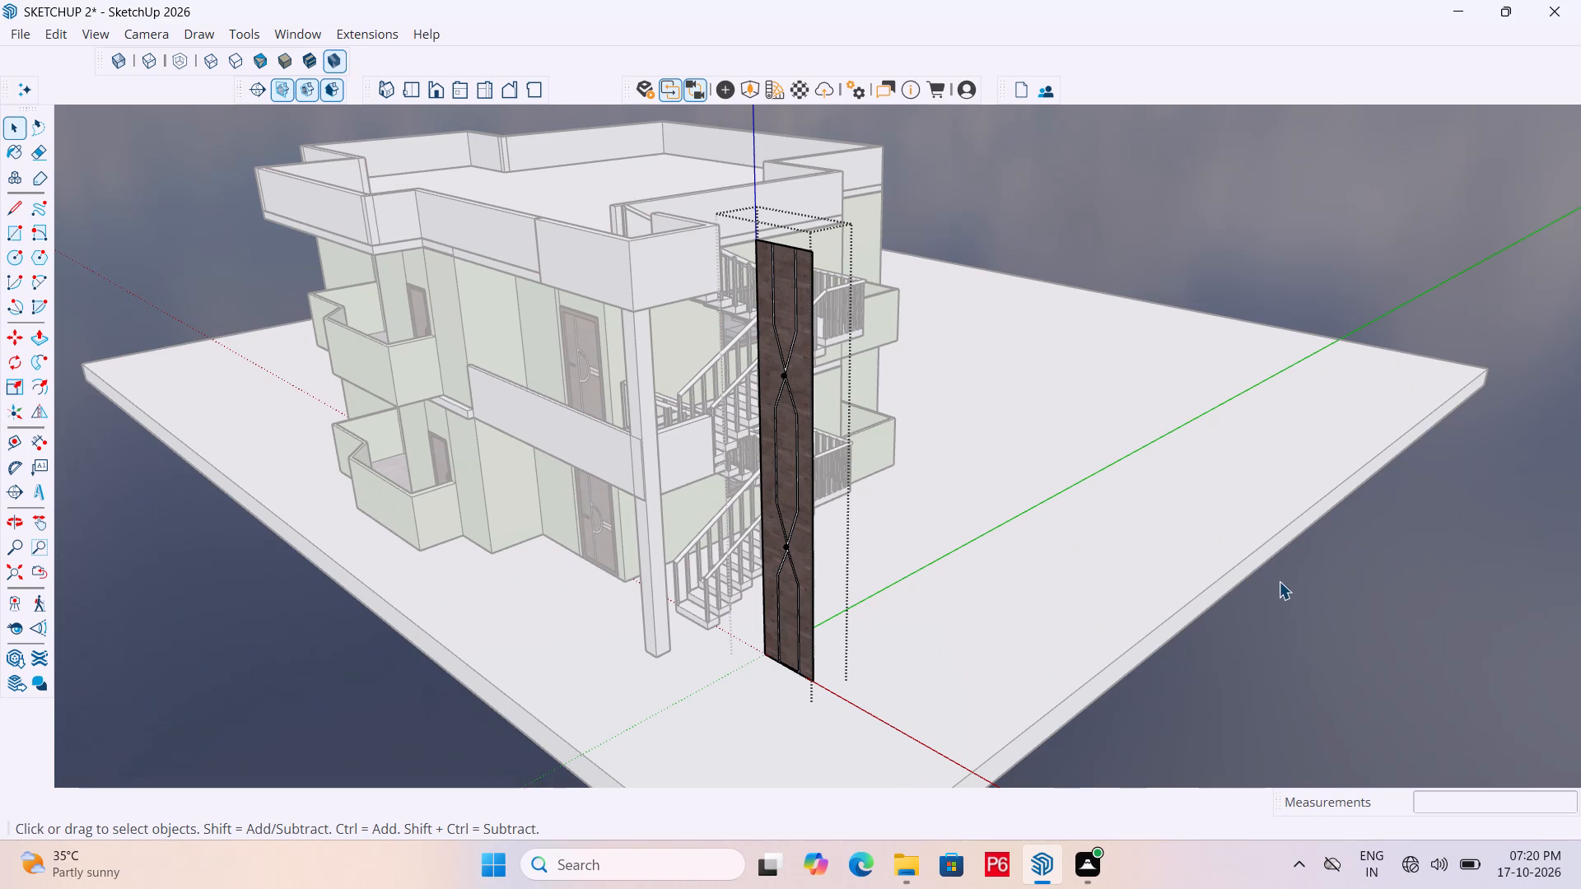
pyautogui.click(1279, 581)
pyautogui.click(1153, 254)
pyautogui.press('space')
# Draw a rectangle about 24' 2" by 3' 10 7/8" over the flat wood panel's back, between its opposite corners.
pyautogui.moveTo(900, 281); pyautogui.dragTo(744, 281, button='middle')
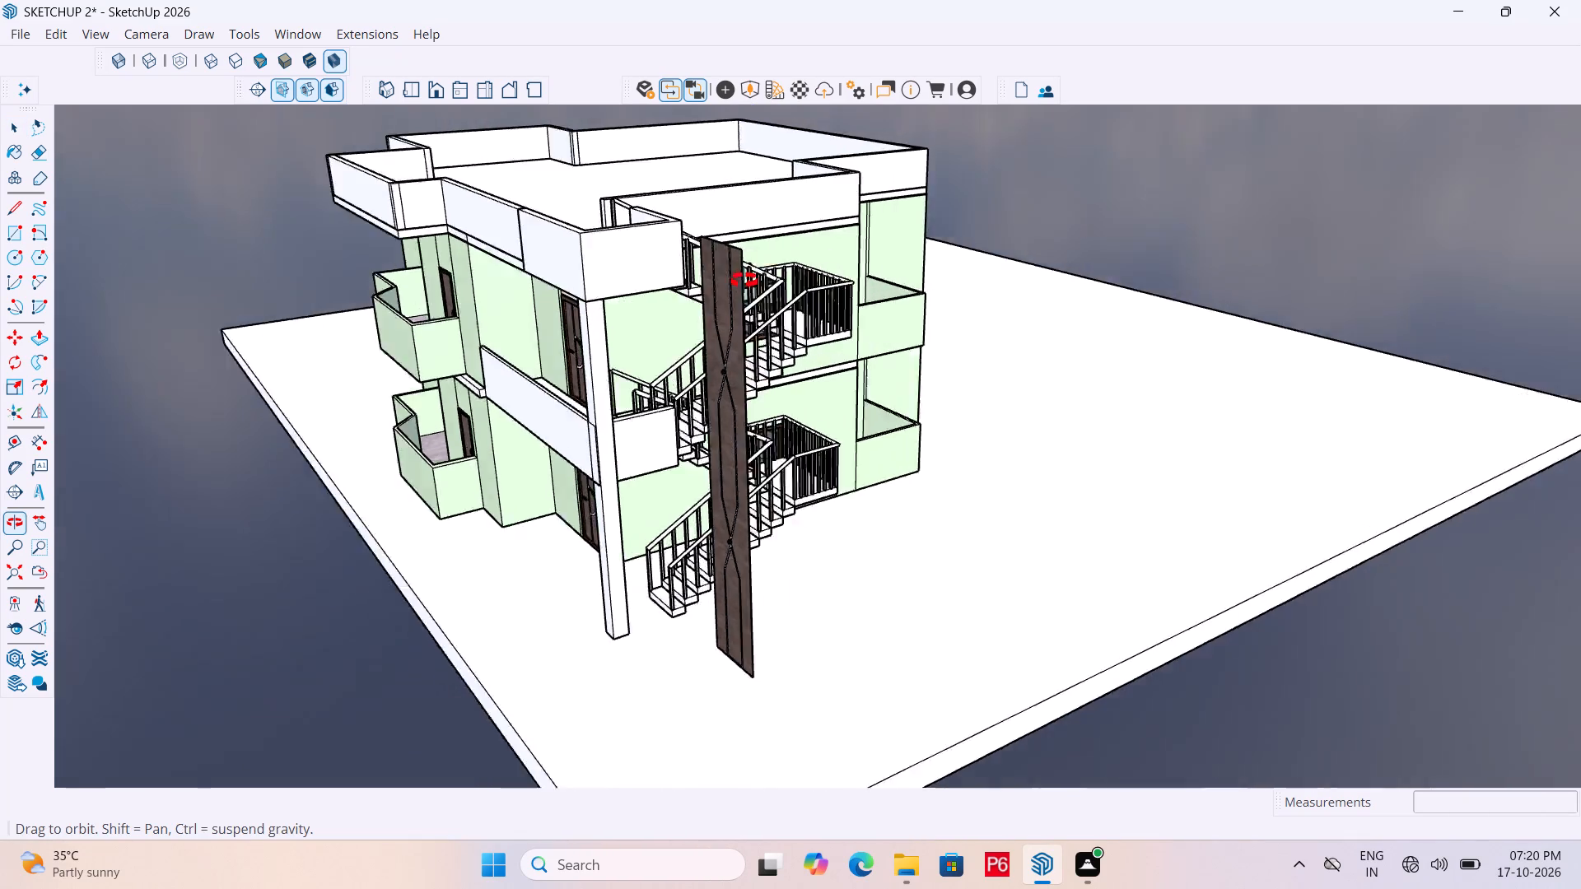
pyautogui.moveTo(744, 281); pyautogui.dragTo(241, 275, button='middle')
pyautogui.scroll(1, 582, 328)
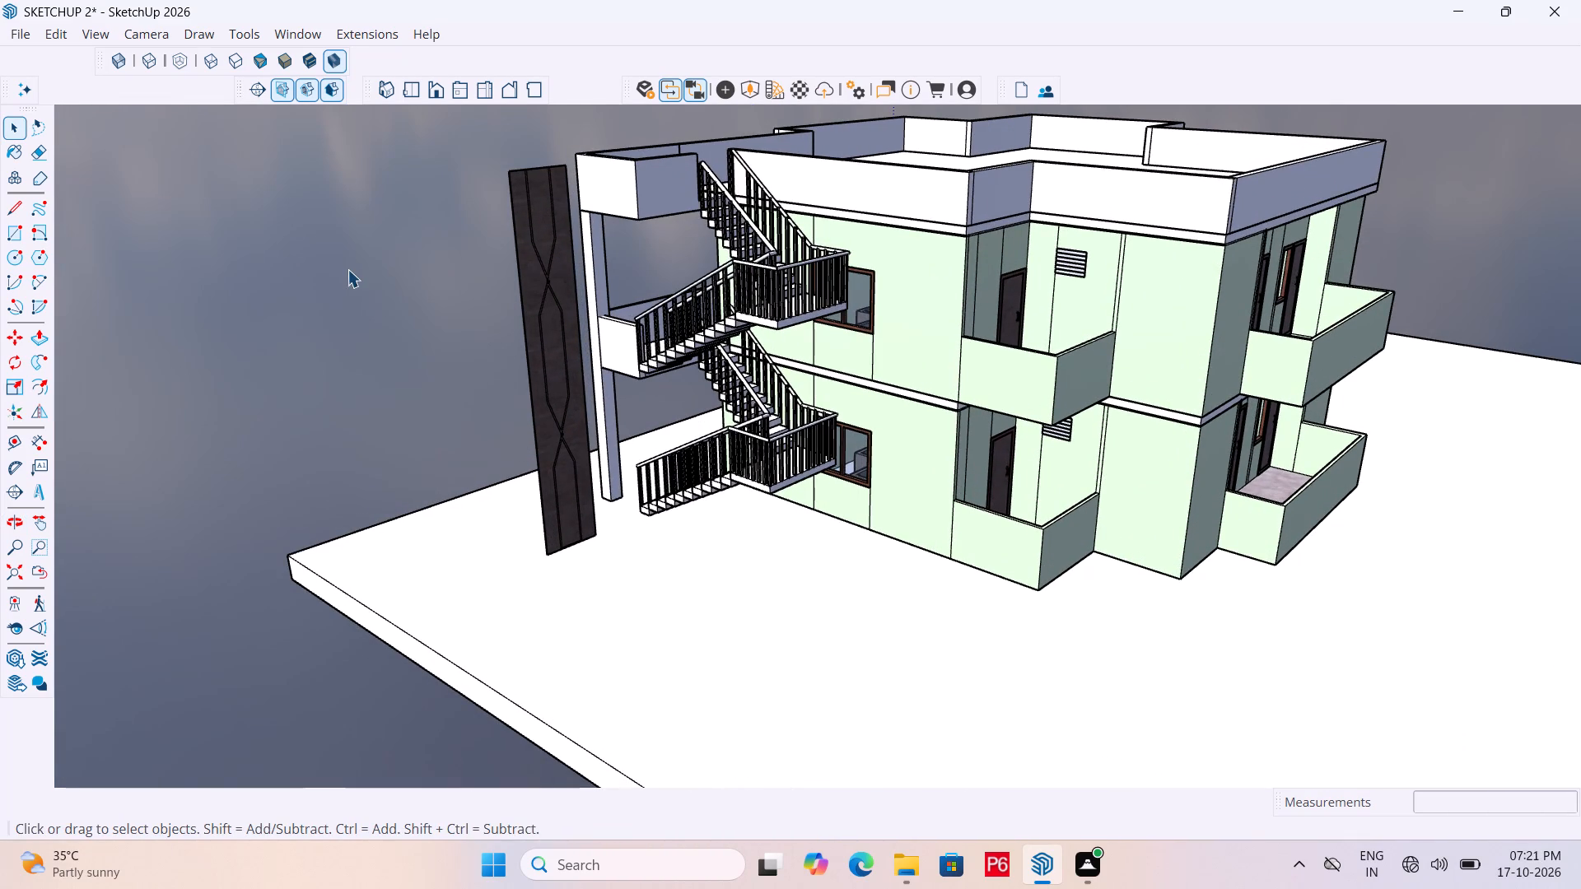
pyautogui.click(348, 268)
pyautogui.press('r')
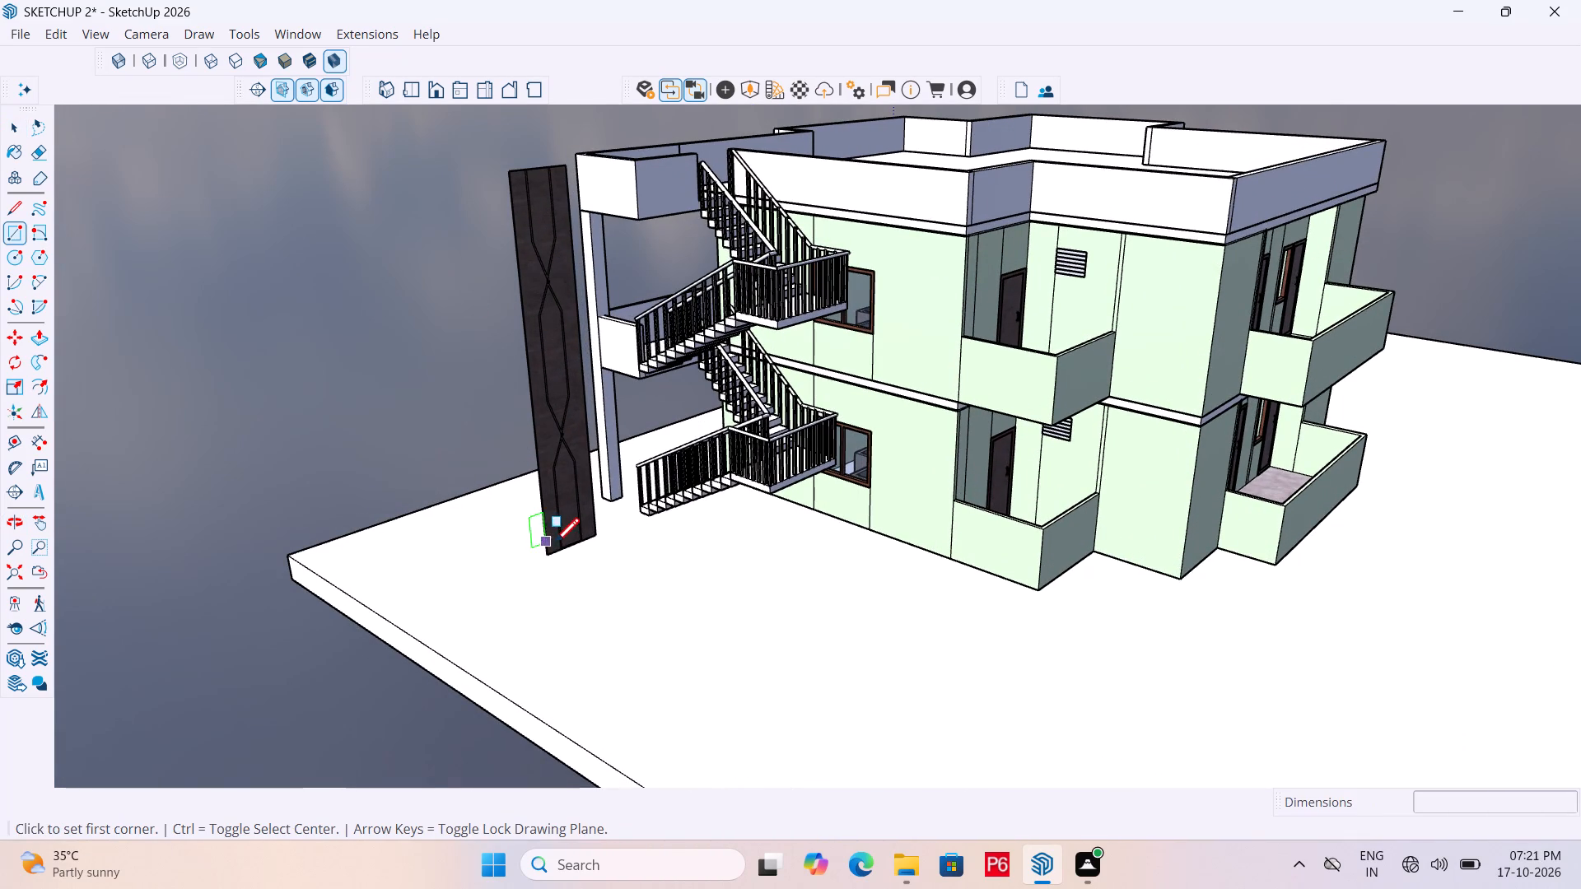
pyautogui.click(543, 561)
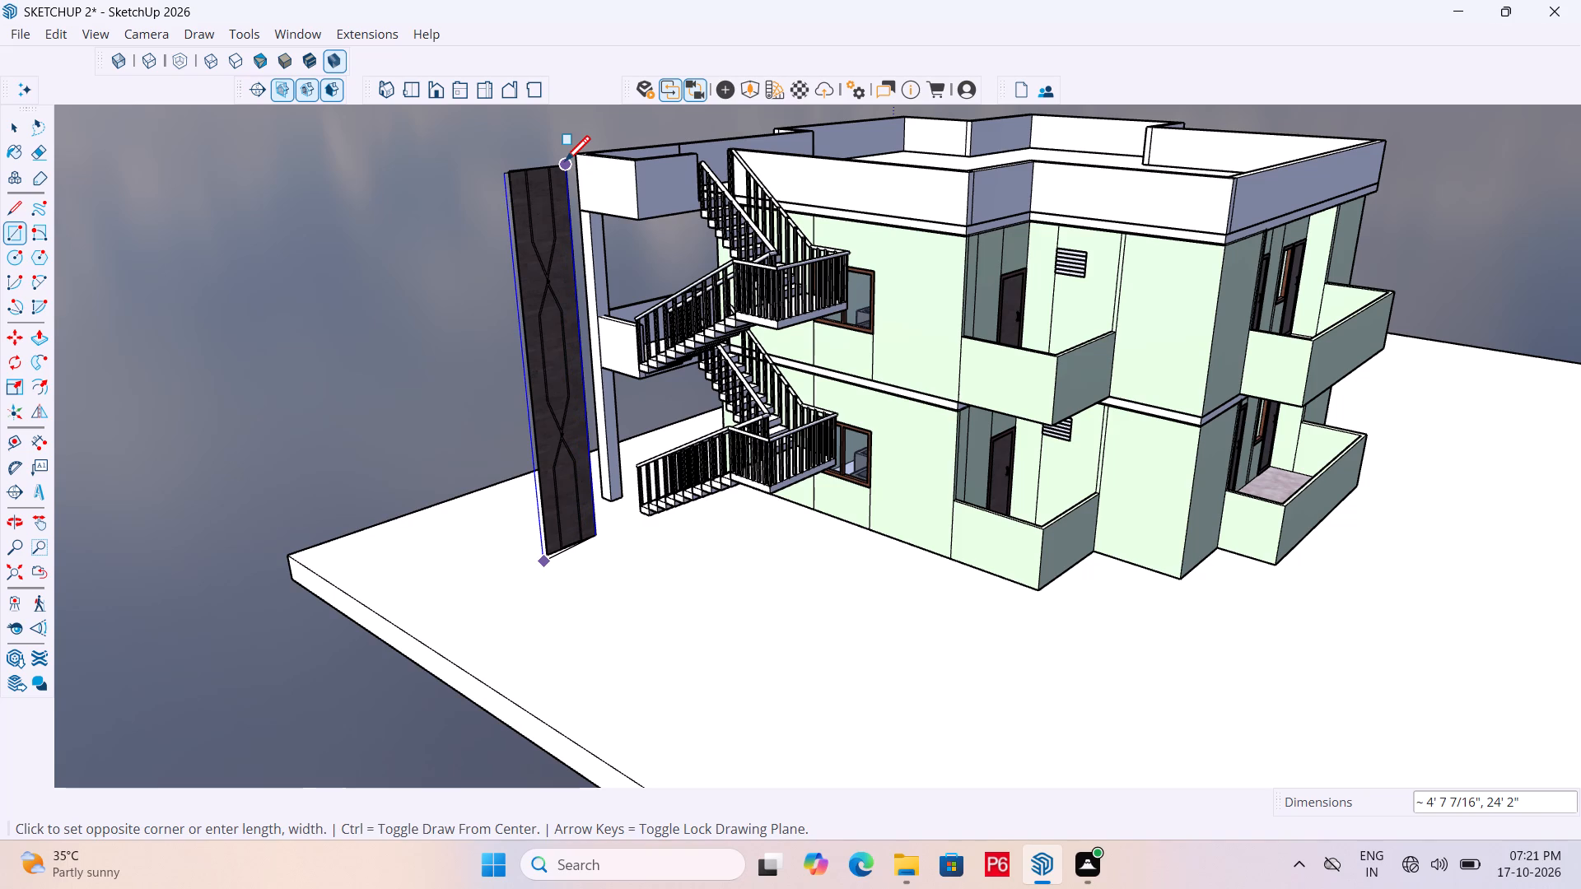
pyautogui.press('Escape')
pyautogui.click(565, 166)
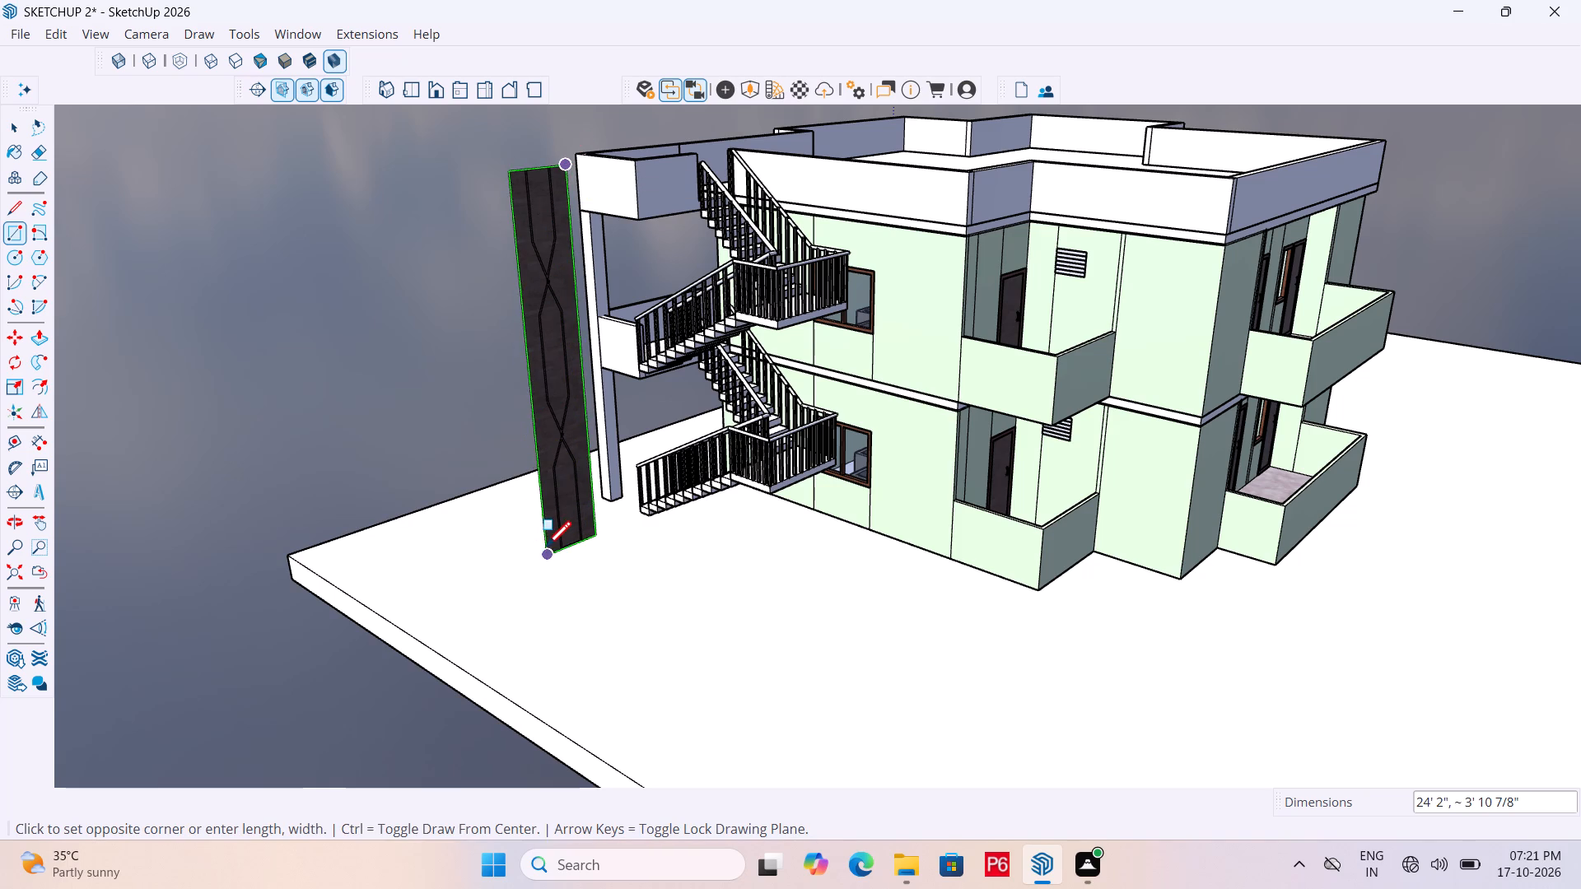
pyautogui.doubleClick(551, 555)
pyautogui.moveTo(445, 432); pyautogui.dragTo(490, 444, button='middle')
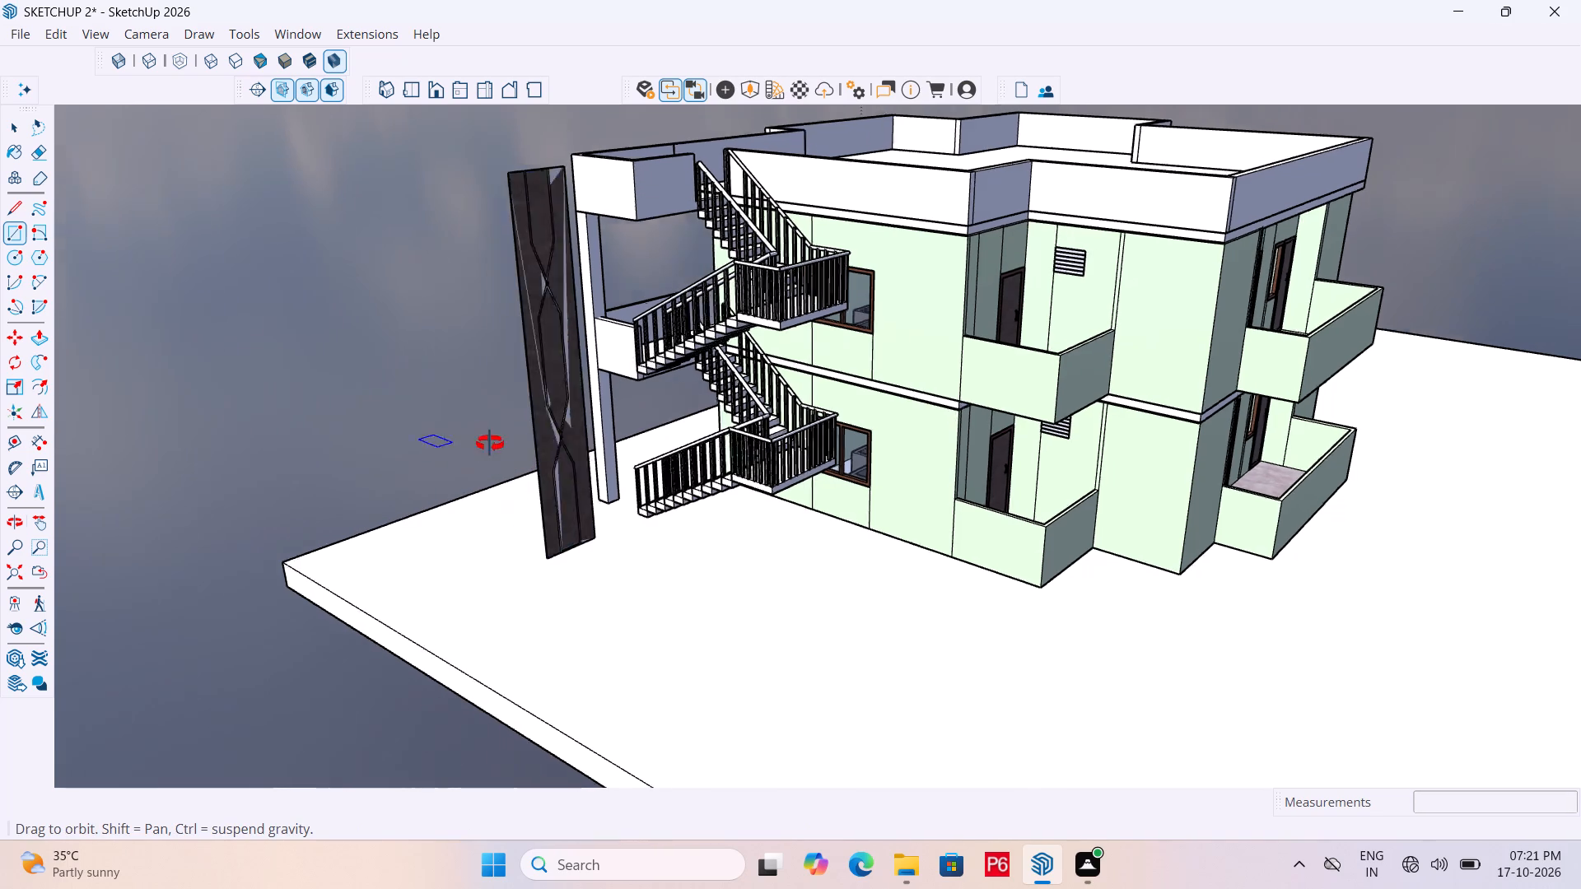
pyautogui.moveTo(490, 444); pyautogui.dragTo(325, 463, button='middle')
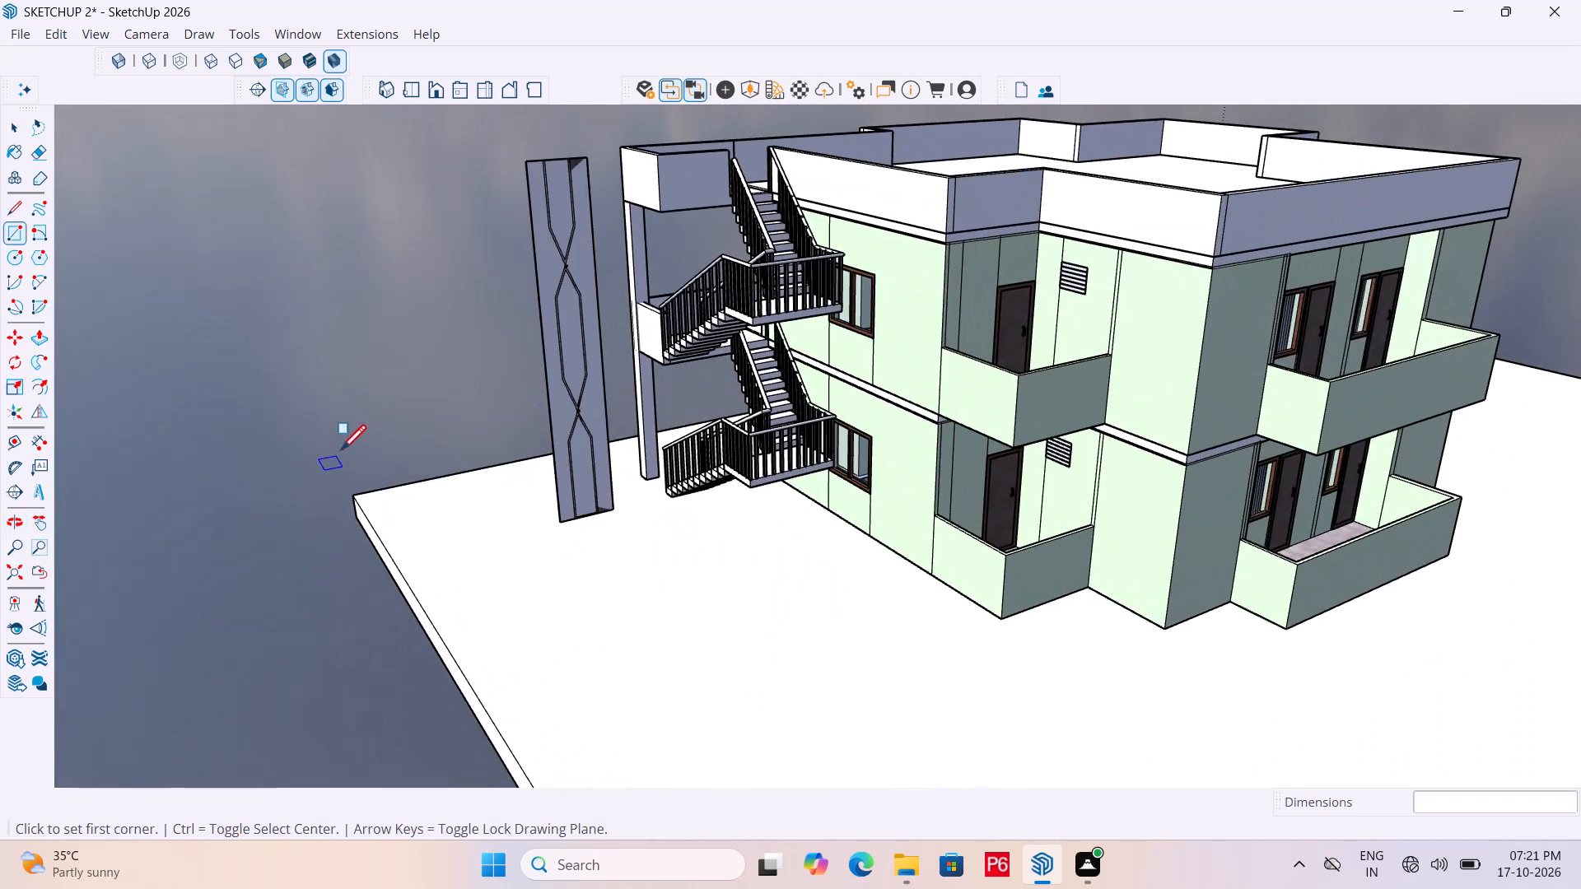
# Push/pull the new rectangle on the wood panel 6" to form a solid backing slab.
pyautogui.scroll(1, 450, 449)
pyautogui.moveTo(451, 449); pyautogui.dragTo(536, 433, button='middle')
pyautogui.scroll(2, 534, 435)
pyautogui.press('space')
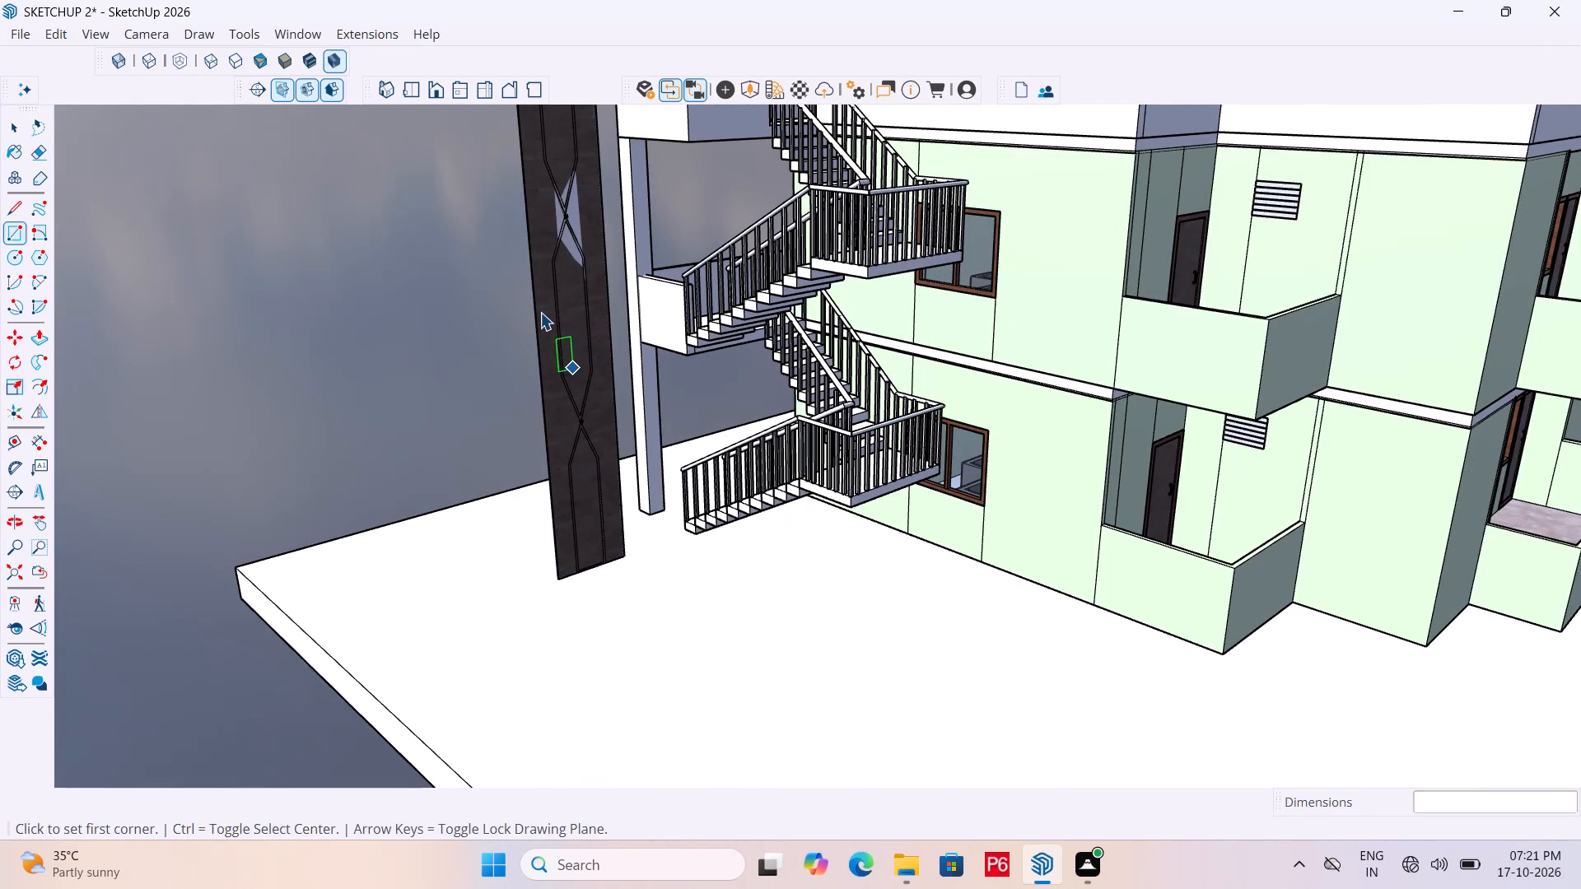
pyautogui.doubleClick(537, 306)
pyautogui.click(545, 249)
pyautogui.doubleClick(545, 235)
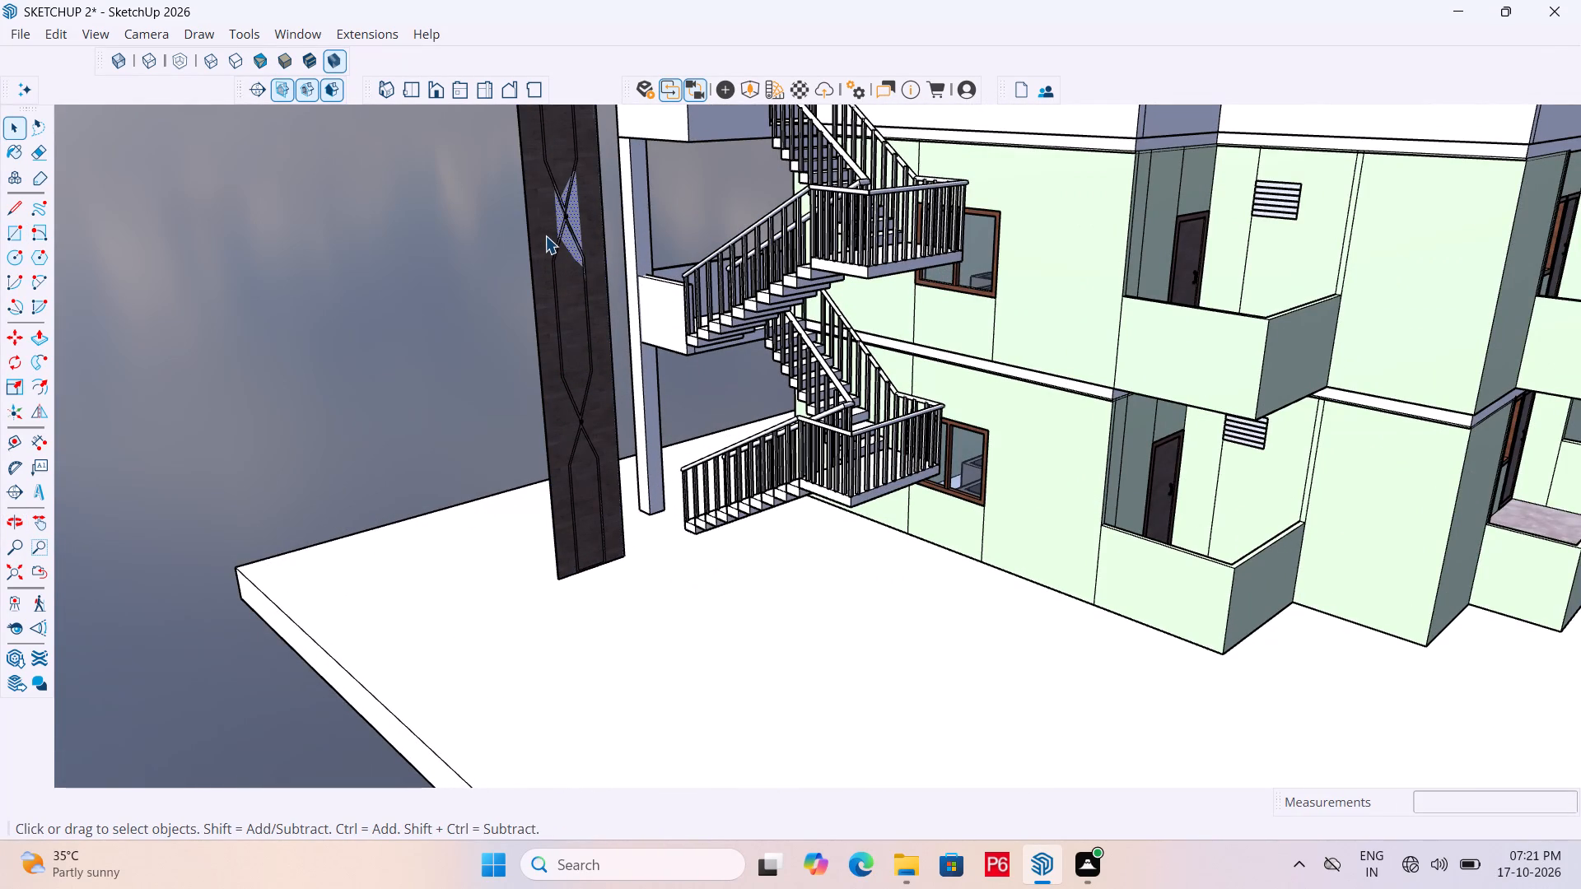
pyautogui.press('p')
pyautogui.click(547, 228)
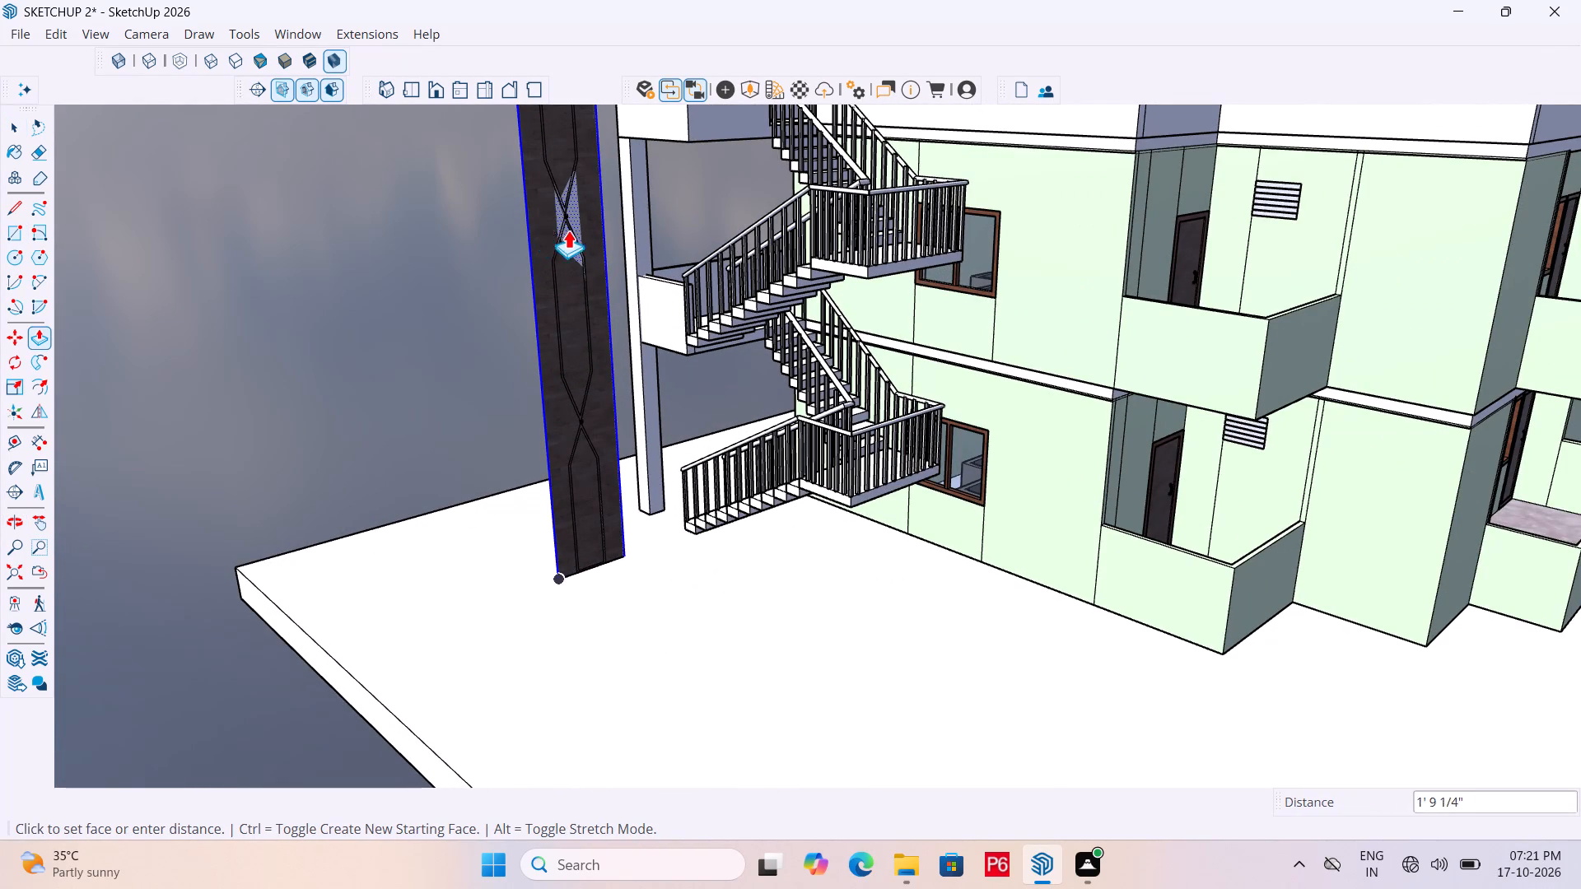
pyautogui.write('6"')
pyautogui.press('Return')
pyautogui.moveTo(425, 261); pyautogui.dragTo(1140, 281, button='middle')
pyautogui.press('space')
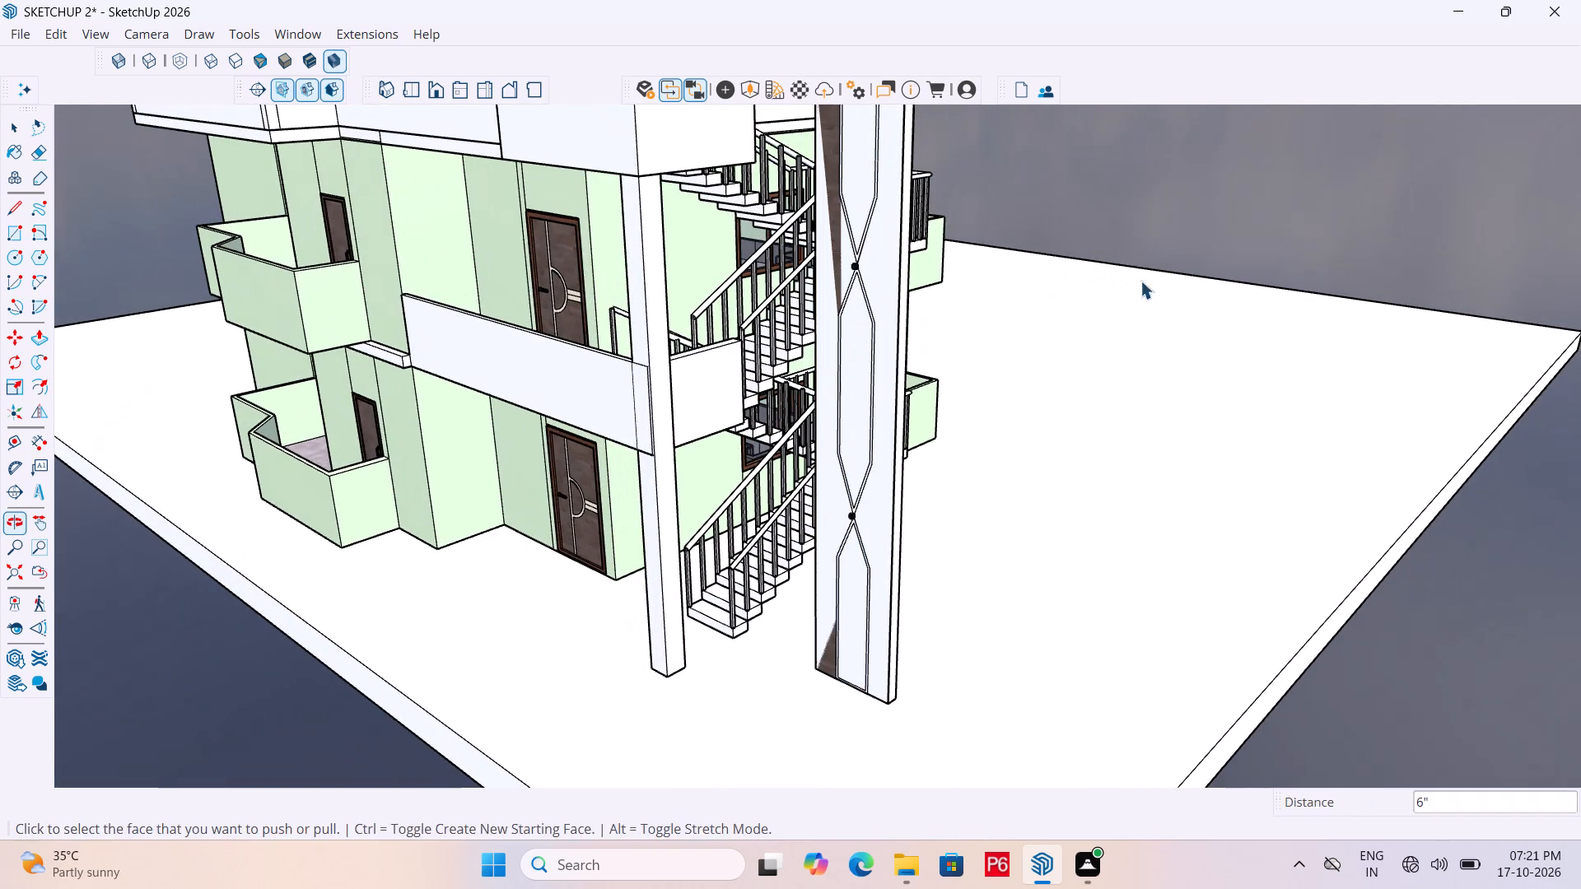
# Clear the selection and save the model with the 6" backing slab.
pyautogui.click(1411, 605)
pyautogui.hotkey('ctrl', 's')
pyautogui.hotkey('ctrl', 's')
pyautogui.hotkey('ctrl', 's')
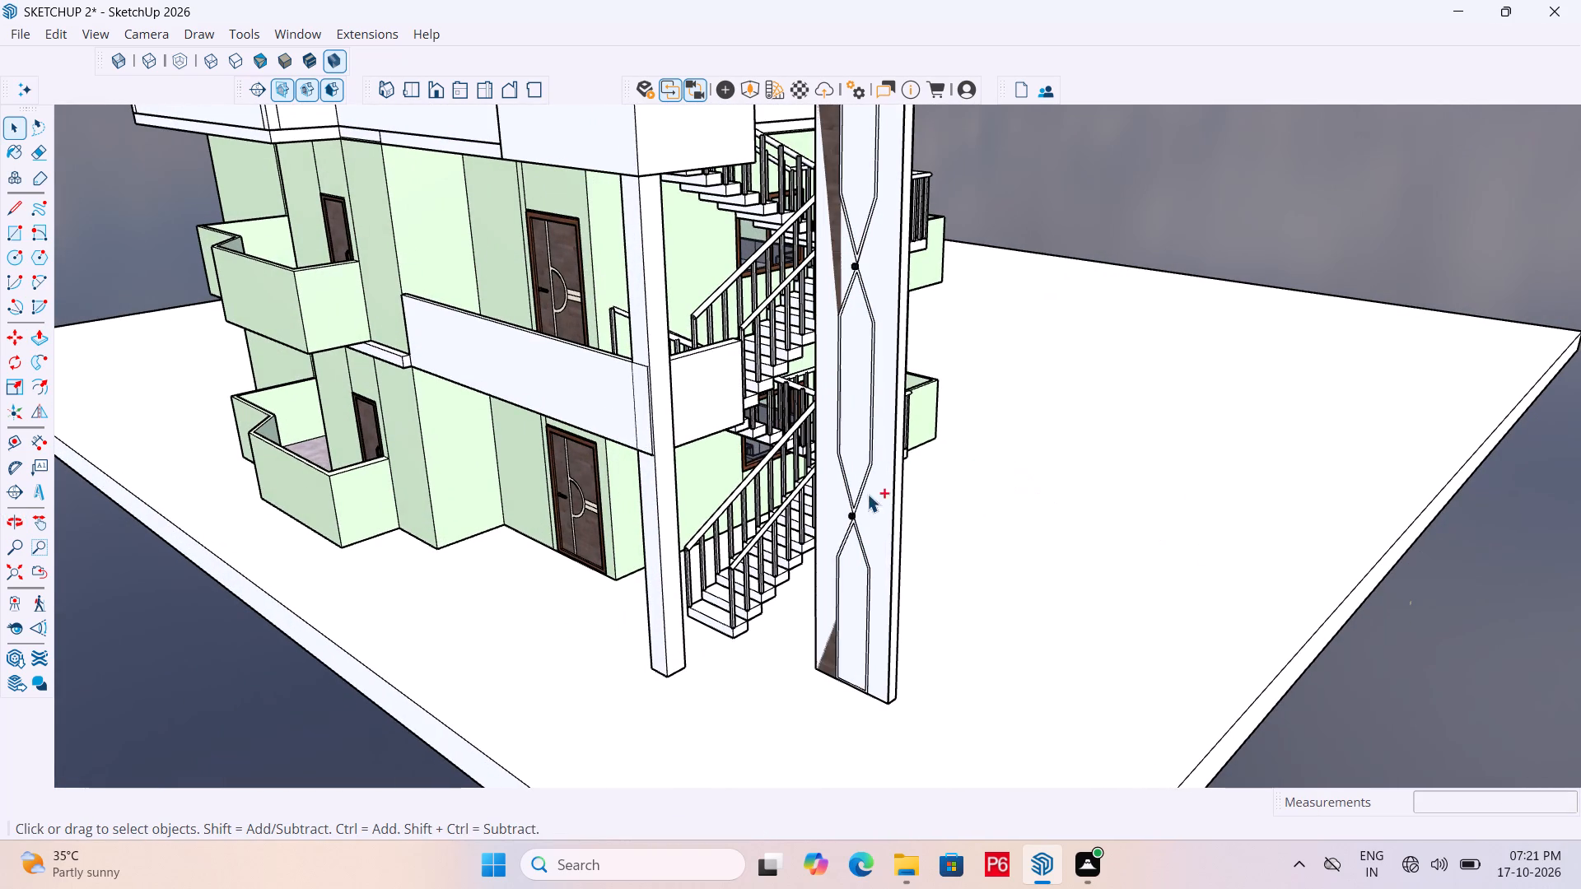
# Undo the backing slab's push/pull and the rectangle behind it, leaving only the flat wood panel.
pyautogui.moveTo(867, 376); pyautogui.dragTo(1117, 412, button='middle')
pyautogui.moveTo(842, 348); pyautogui.dragTo(1080, 265, button='middle')
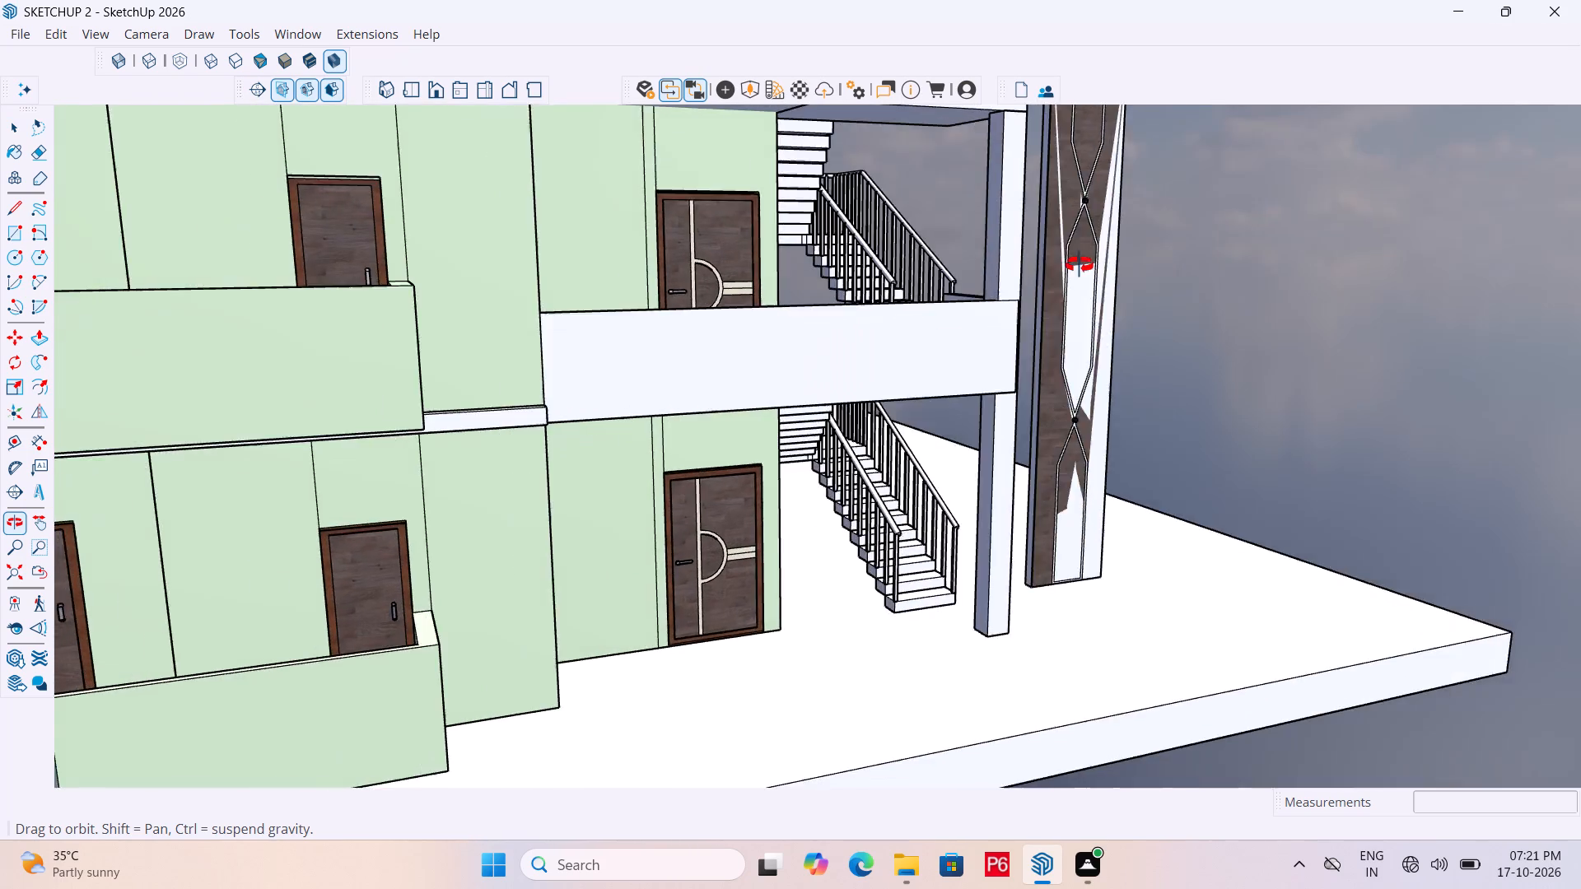
pyautogui.moveTo(1080, 265); pyautogui.dragTo(653, 375, button='middle')
pyautogui.scroll(5, 749, 331)
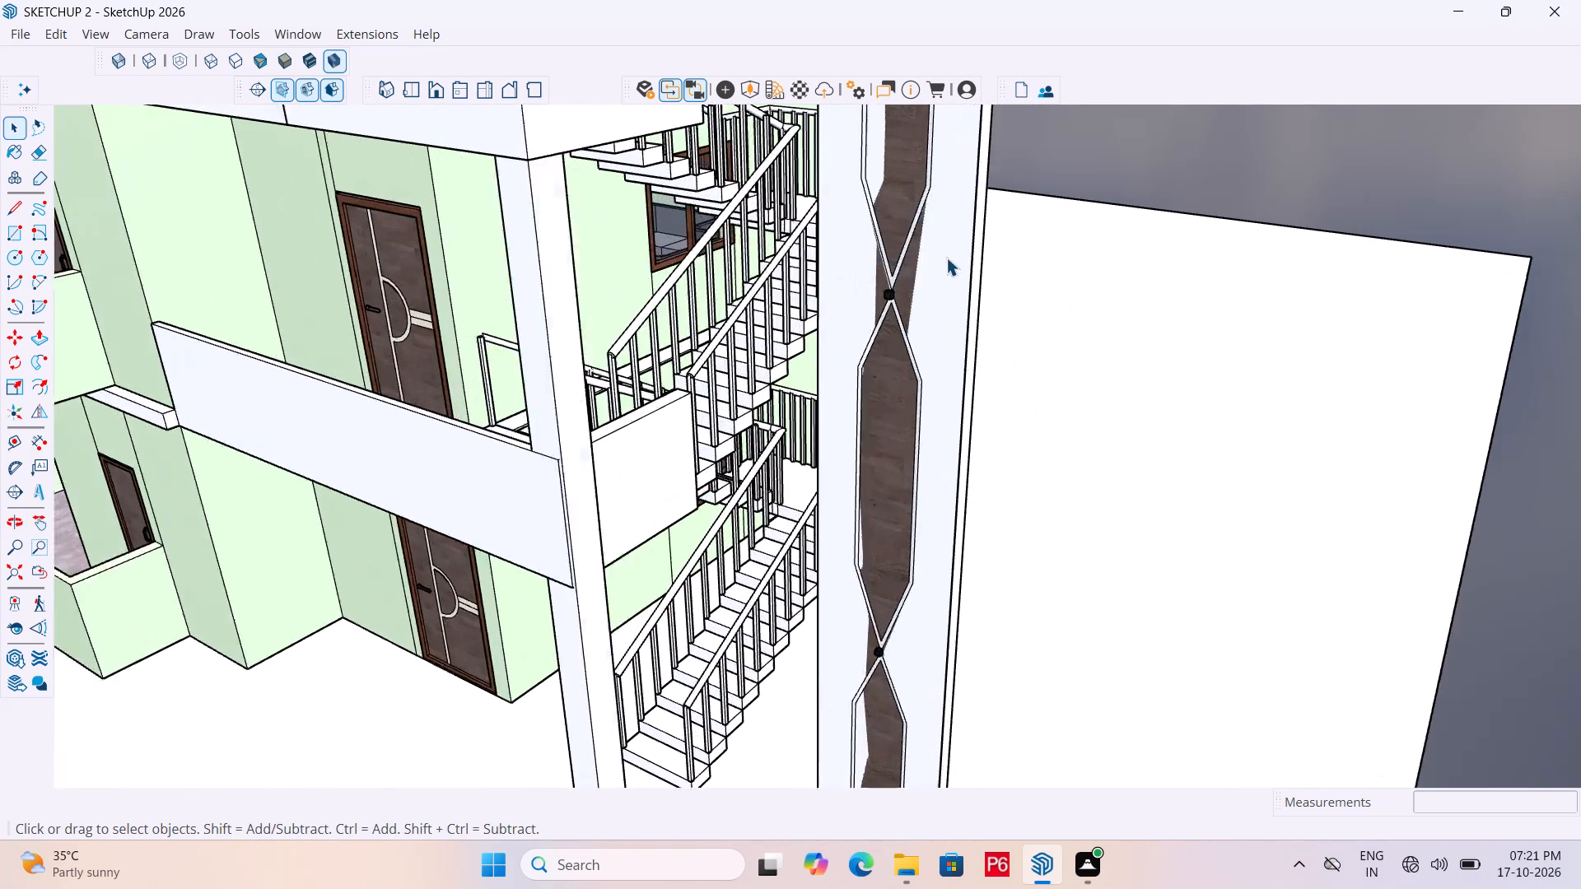
pyautogui.scroll(2, 946, 258)
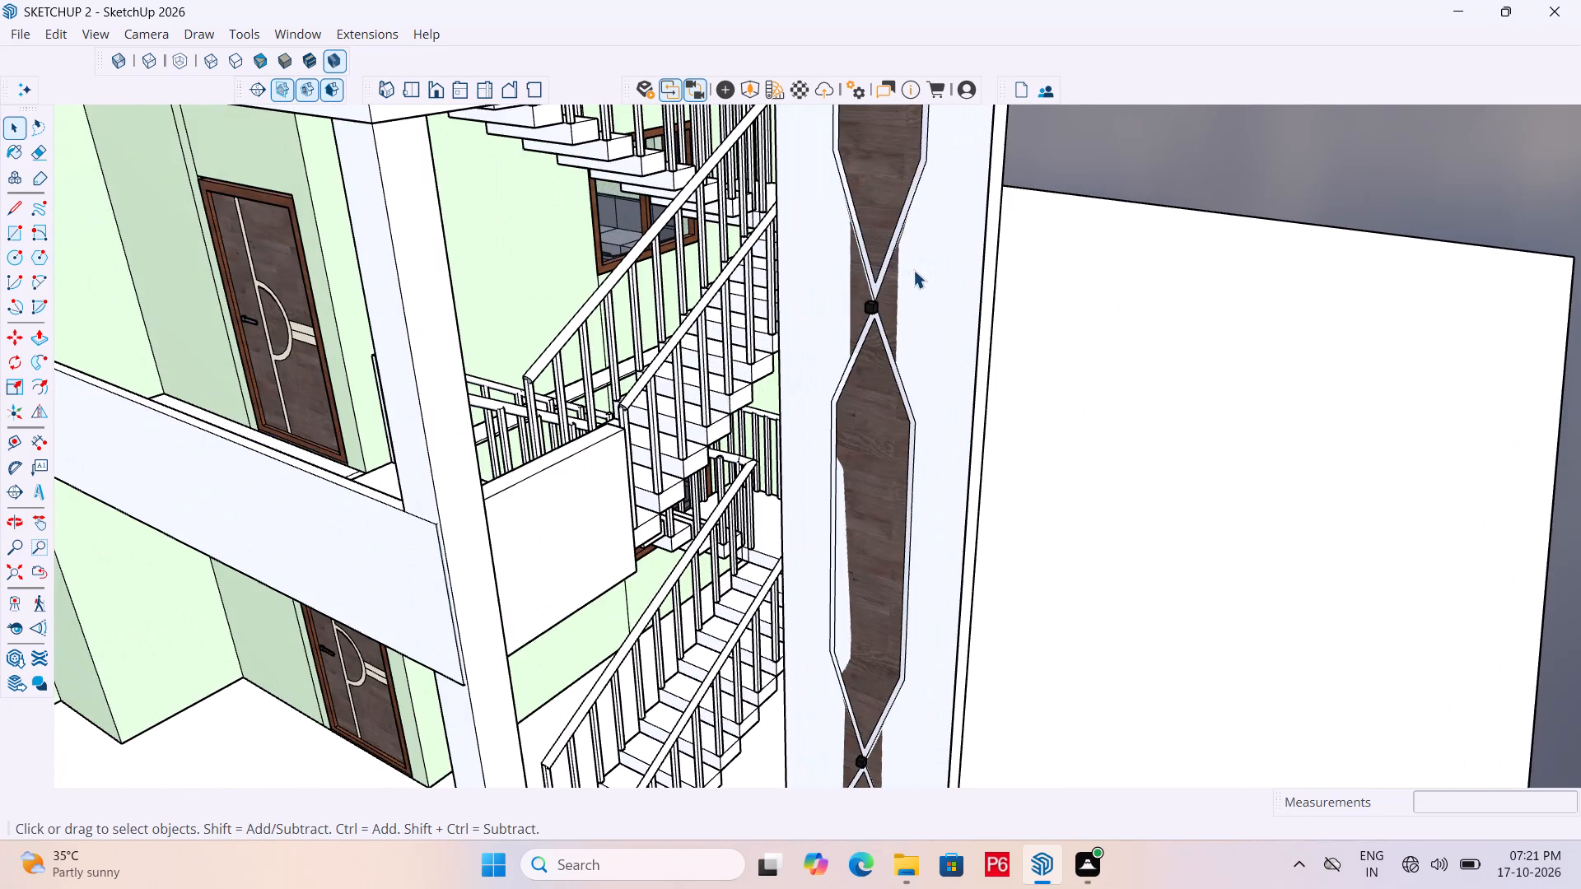
pyautogui.hotkey('ctrl', 'z')
pyautogui.hotkey('ctrl', 'z')
# Check the flat wood panel from front and back, and save the model without the backing slab.
pyautogui.scroll(-2, 854, 338)
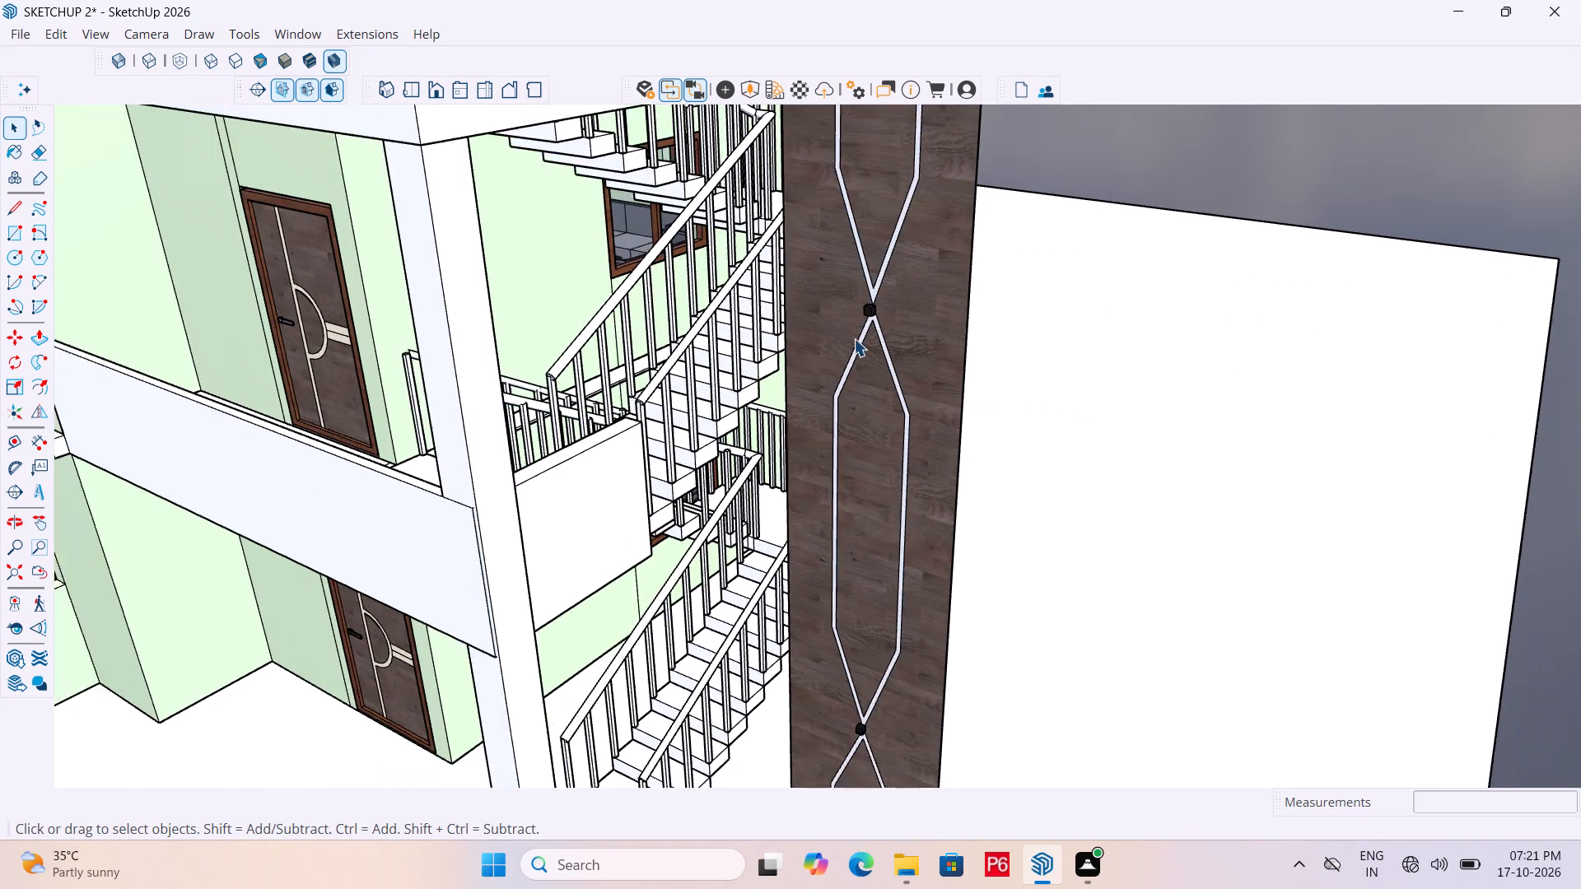
pyautogui.scroll(-8, 854, 338)
pyautogui.moveTo(960, 386); pyautogui.dragTo(471, 367, button='middle')
pyautogui.scroll(4, 415, 379)
pyautogui.moveTo(725, 345); pyautogui.dragTo(457, 346, button='middle')
pyautogui.scroll(1, 720, 345)
pyautogui.scroll(3, 457, 346)
pyautogui.scroll(4, 580, 418)
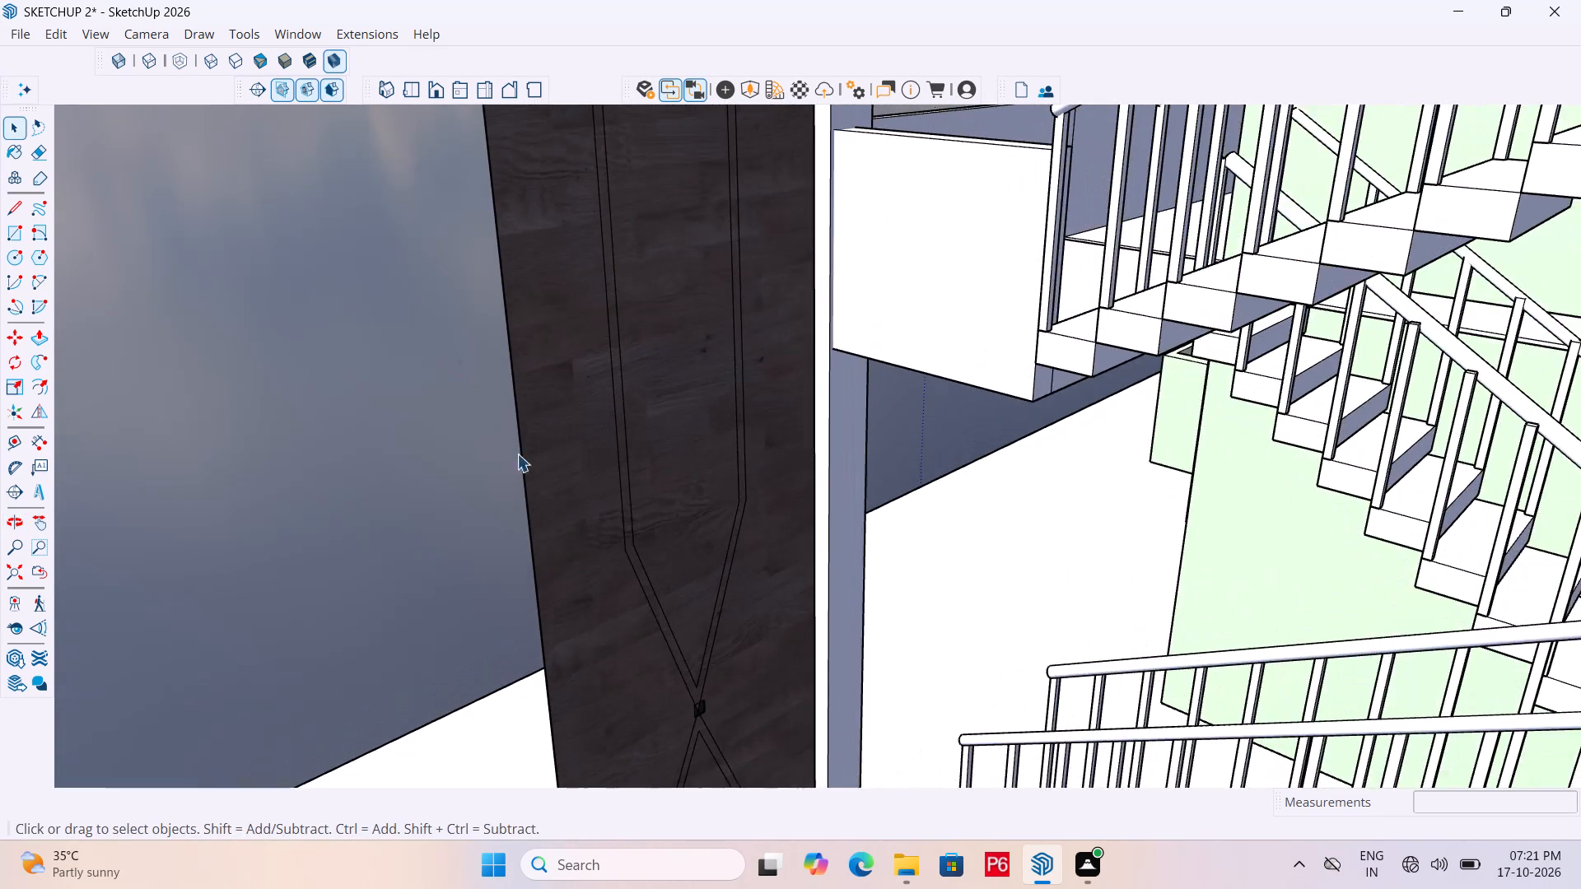
pyautogui.scroll(-7, 457, 512)
pyautogui.scroll(-4, 581, 503)
pyautogui.moveTo(506, 524); pyautogui.dragTo(1302, 514, button='middle')
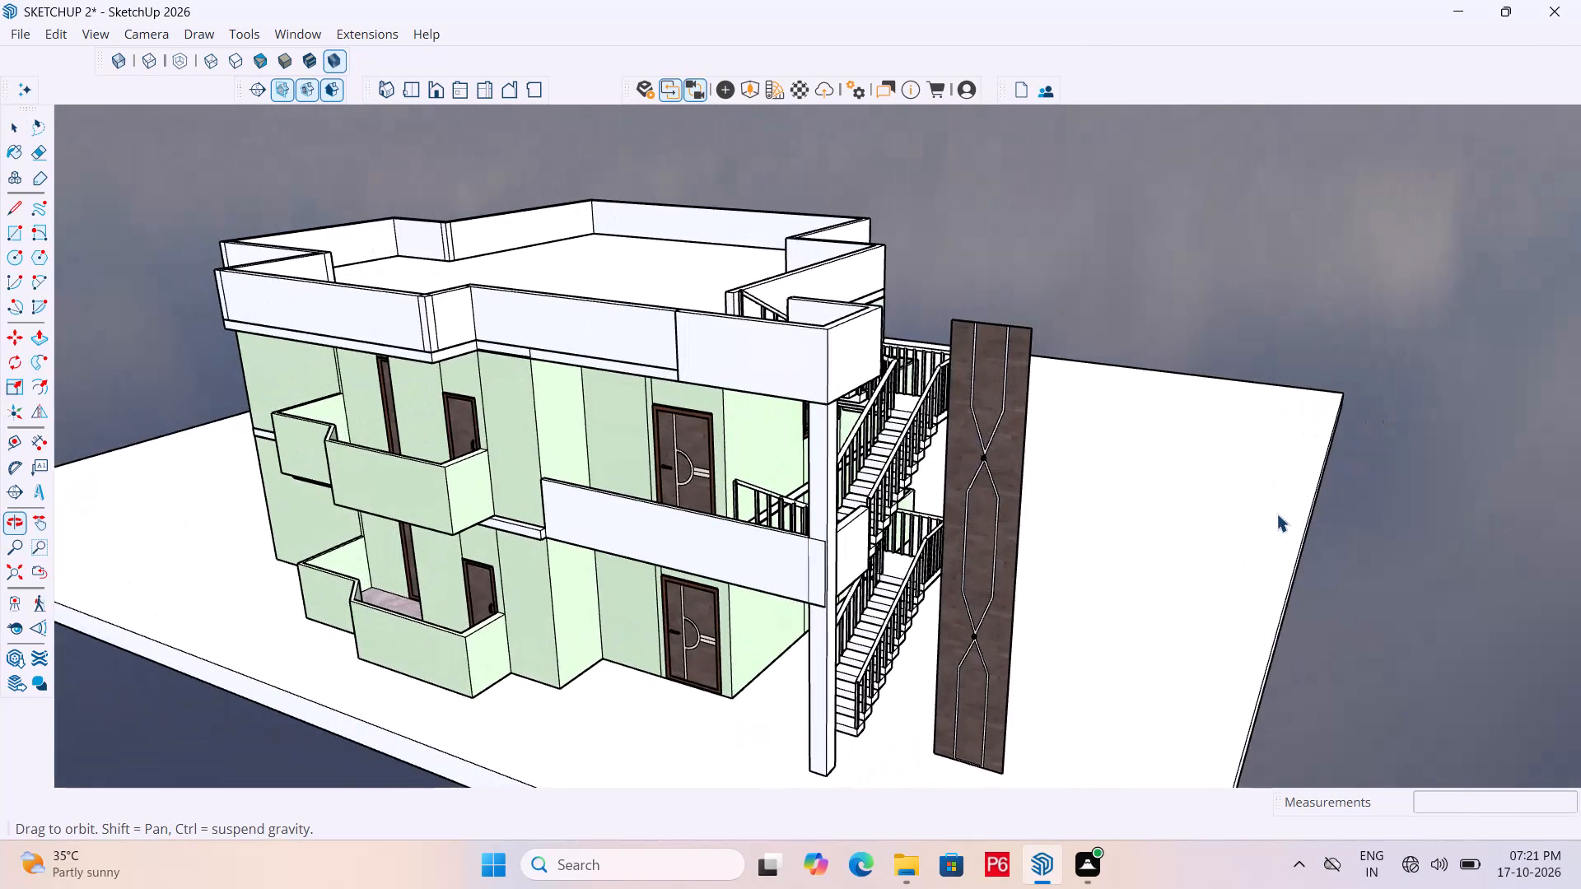
pyautogui.hotkey('ctrl', 's')
pyautogui.hotkey('ctrl', 's')
pyautogui.hotkey('ctrl', 's')
pyautogui.hotkey('ctrl', 's')
pyautogui.hotkey('ctrl', 's')
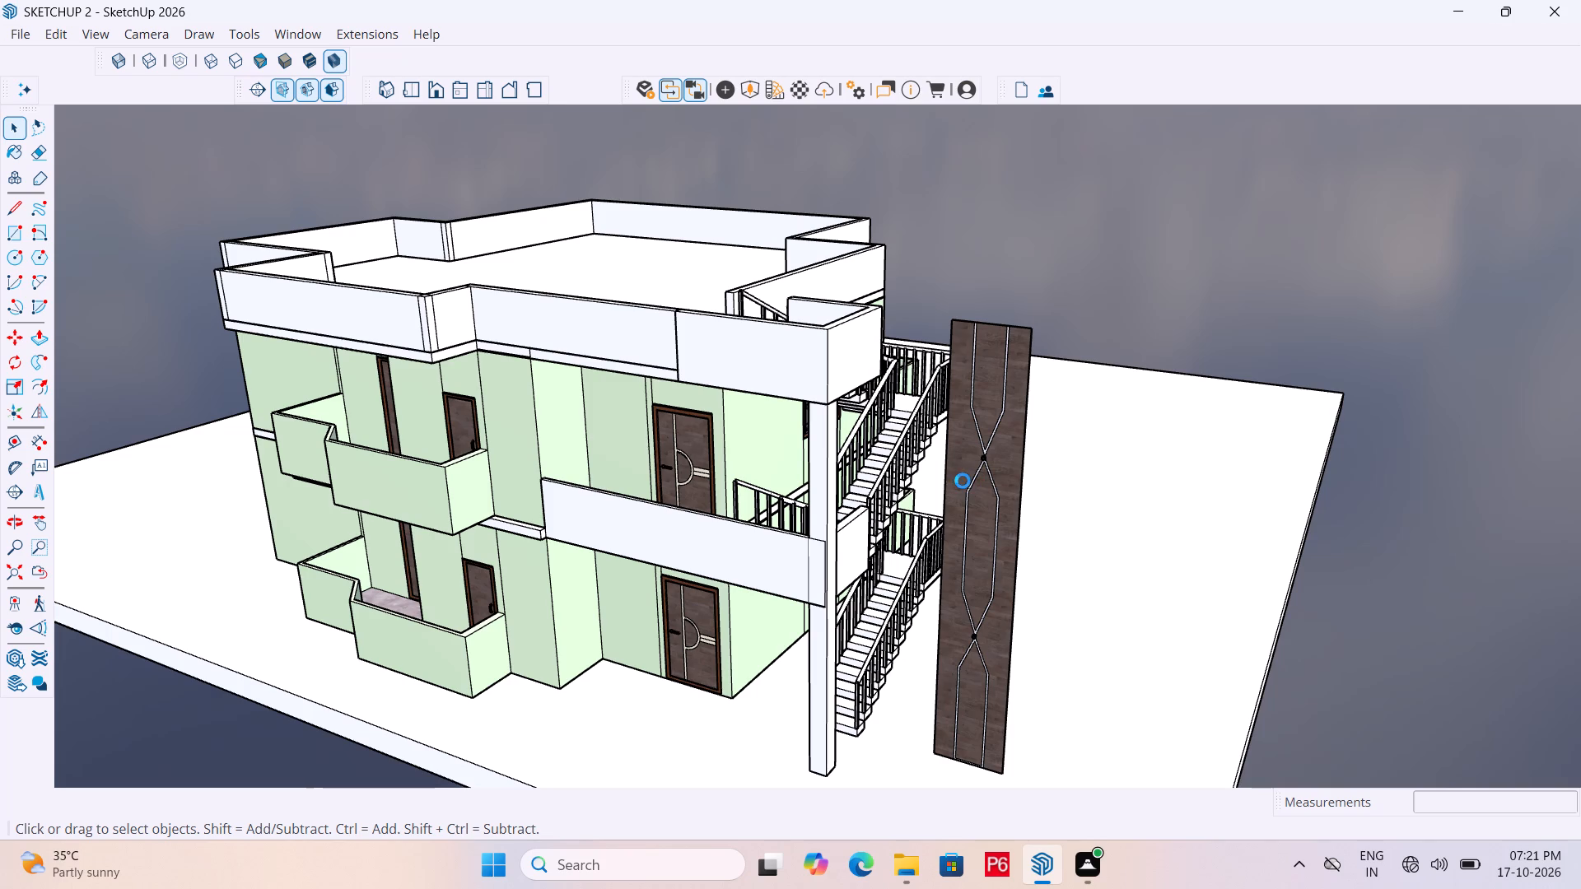
# Open the wood panel group and push/pull the back of its outer face 6".
pyautogui.scroll(-5, 832, 529)
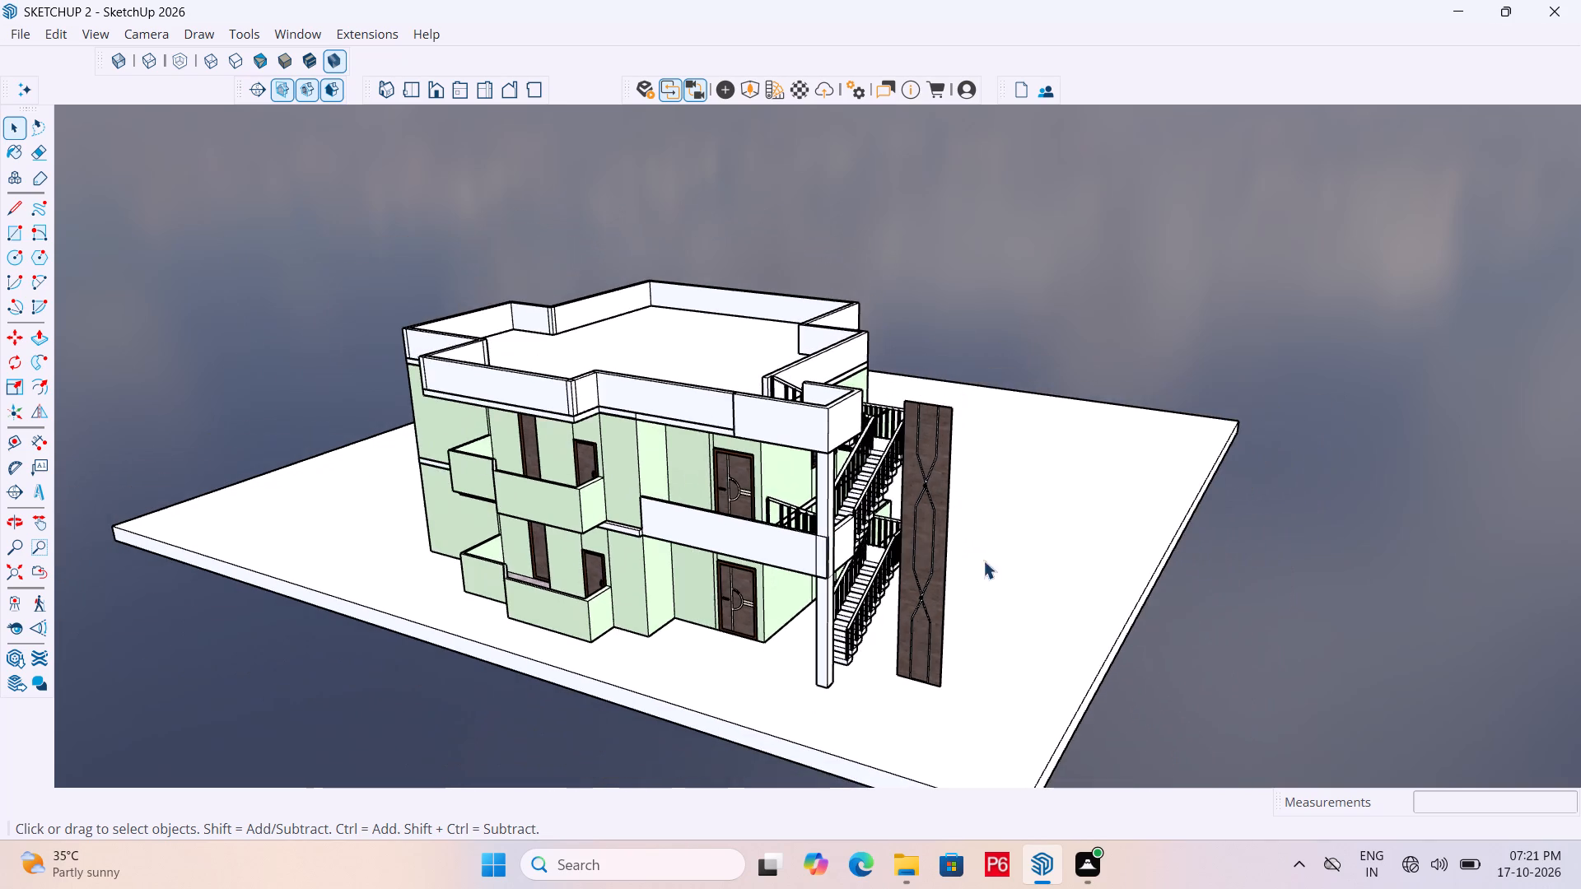
pyautogui.moveTo(984, 560); pyautogui.dragTo(321, 527, button='middle')
pyautogui.moveTo(719, 474); pyautogui.dragTo(543, 458, button='middle')
pyautogui.scroll(5, 531, 460)
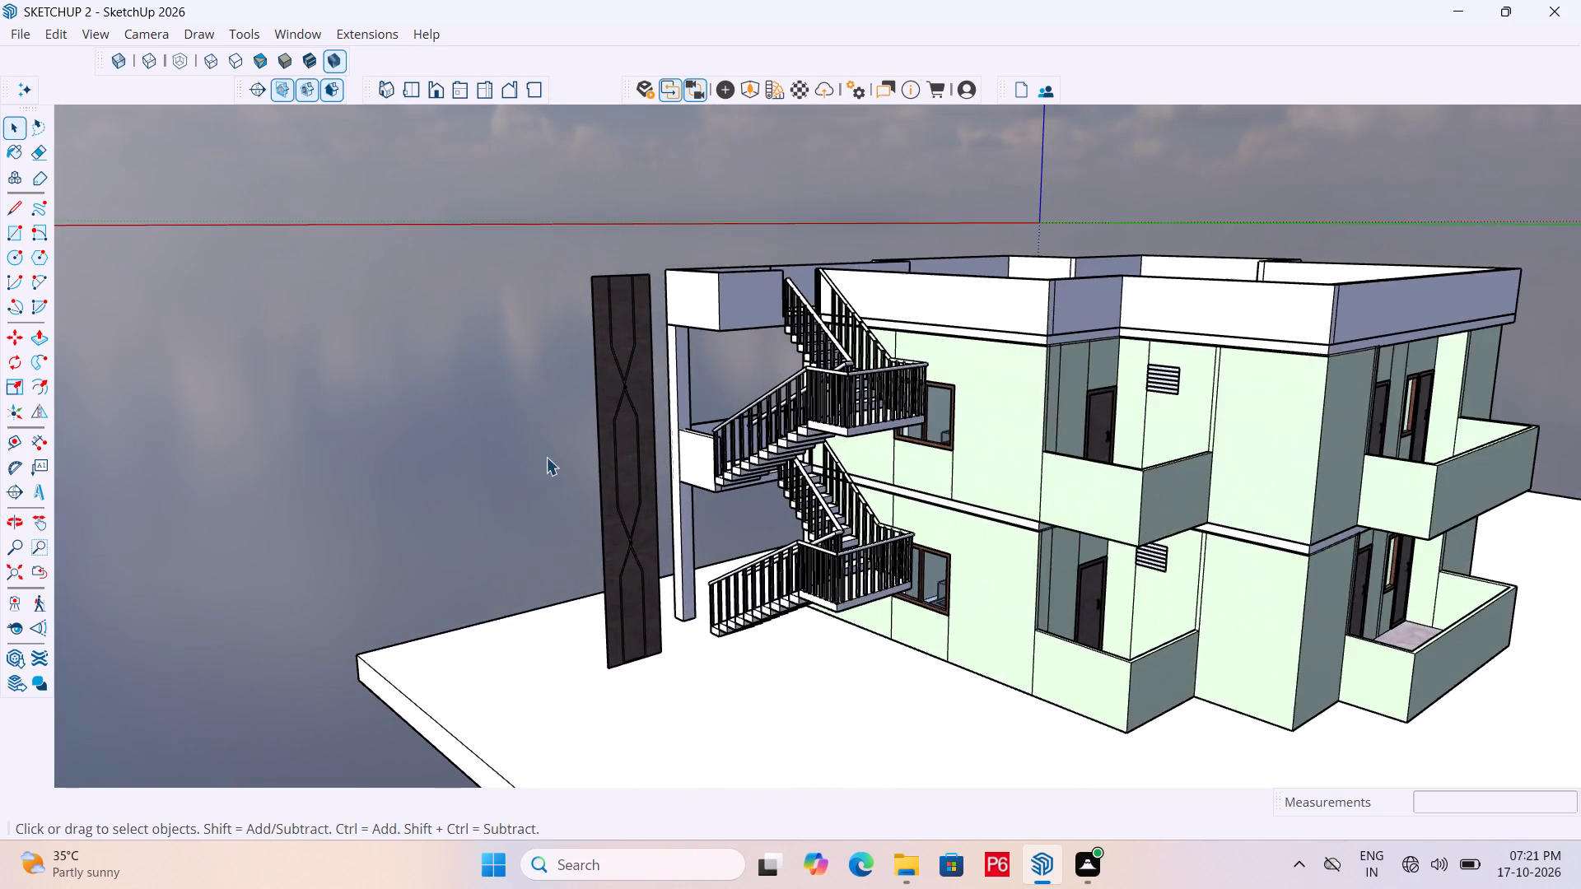
pyautogui.scroll(6, 633, 445)
pyautogui.click(593, 326)
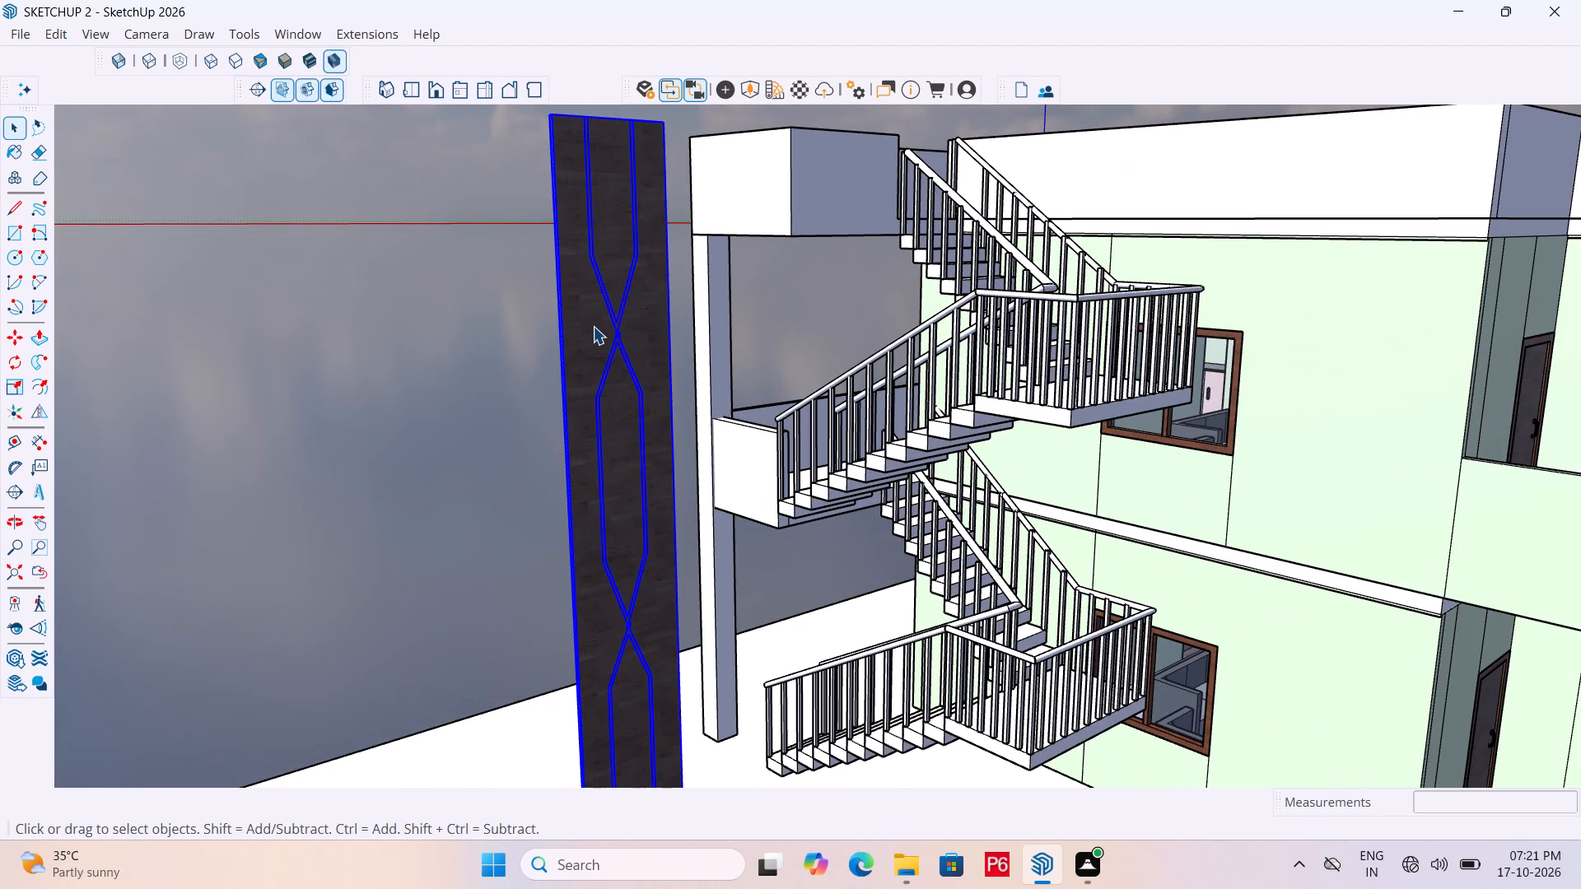
pyautogui.doubleClick(586, 319)
pyautogui.click(586, 319)
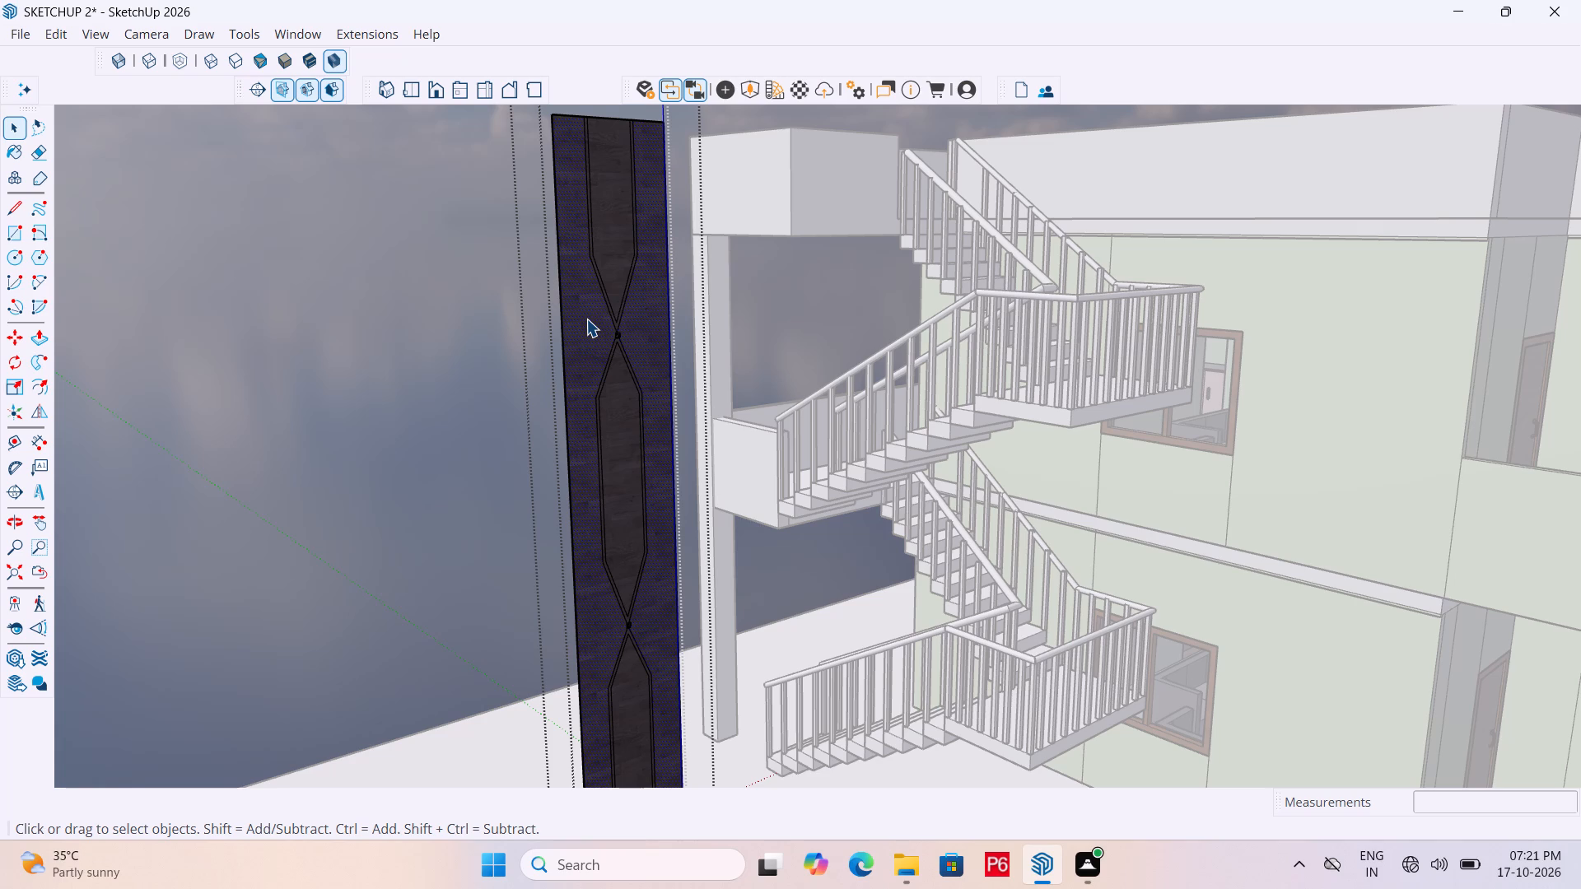
pyautogui.press('p')
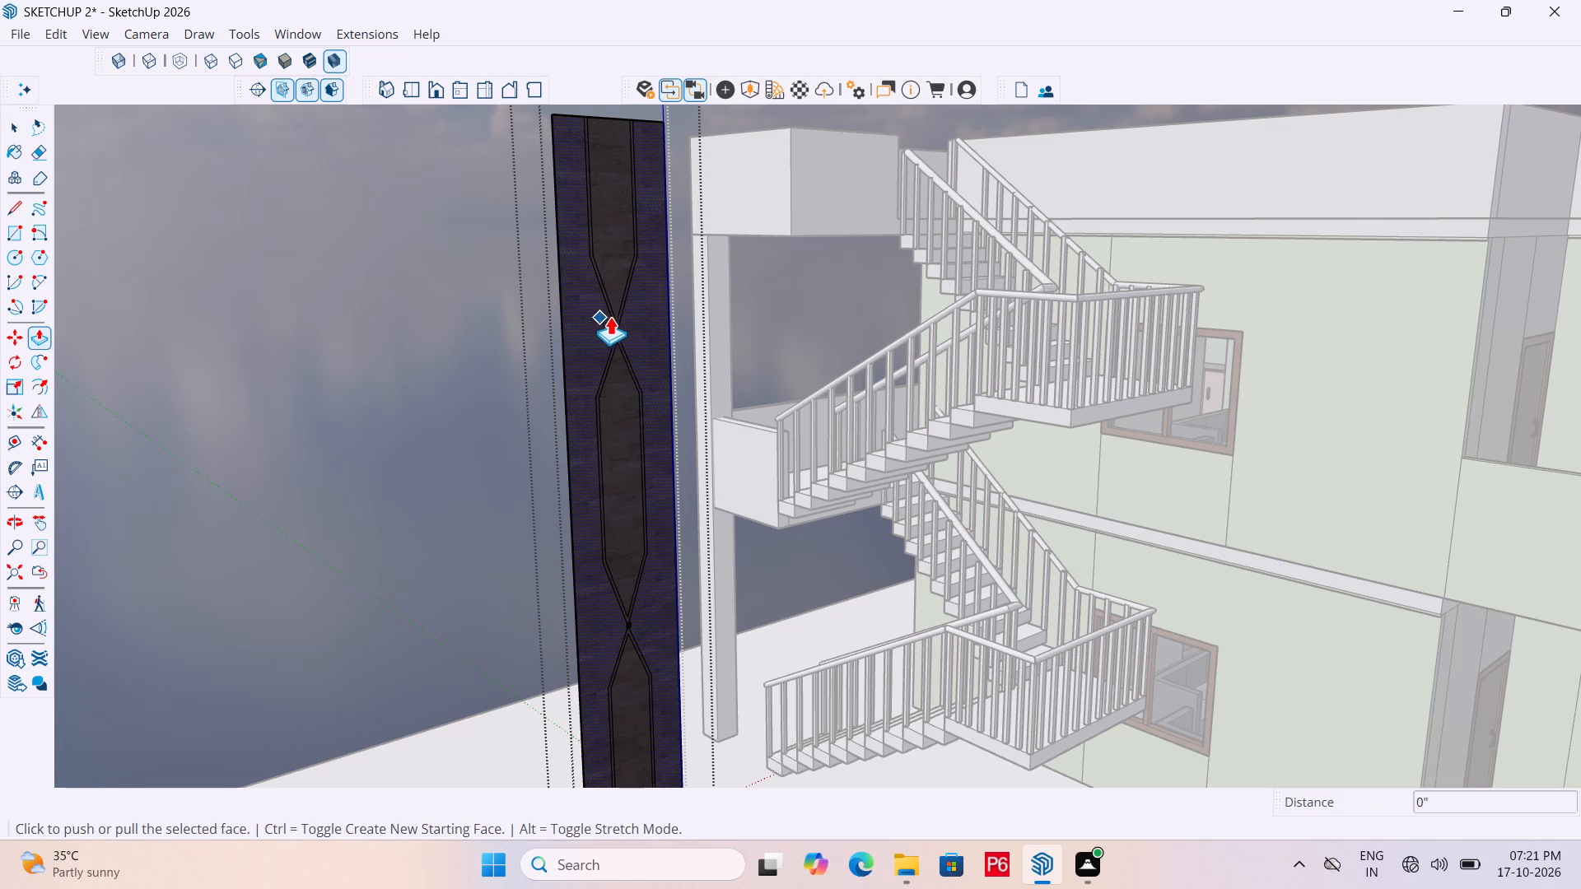
pyautogui.click(581, 333)
pyautogui.moveTo(599, 362); pyautogui.dragTo(1303, 402, button='middle')
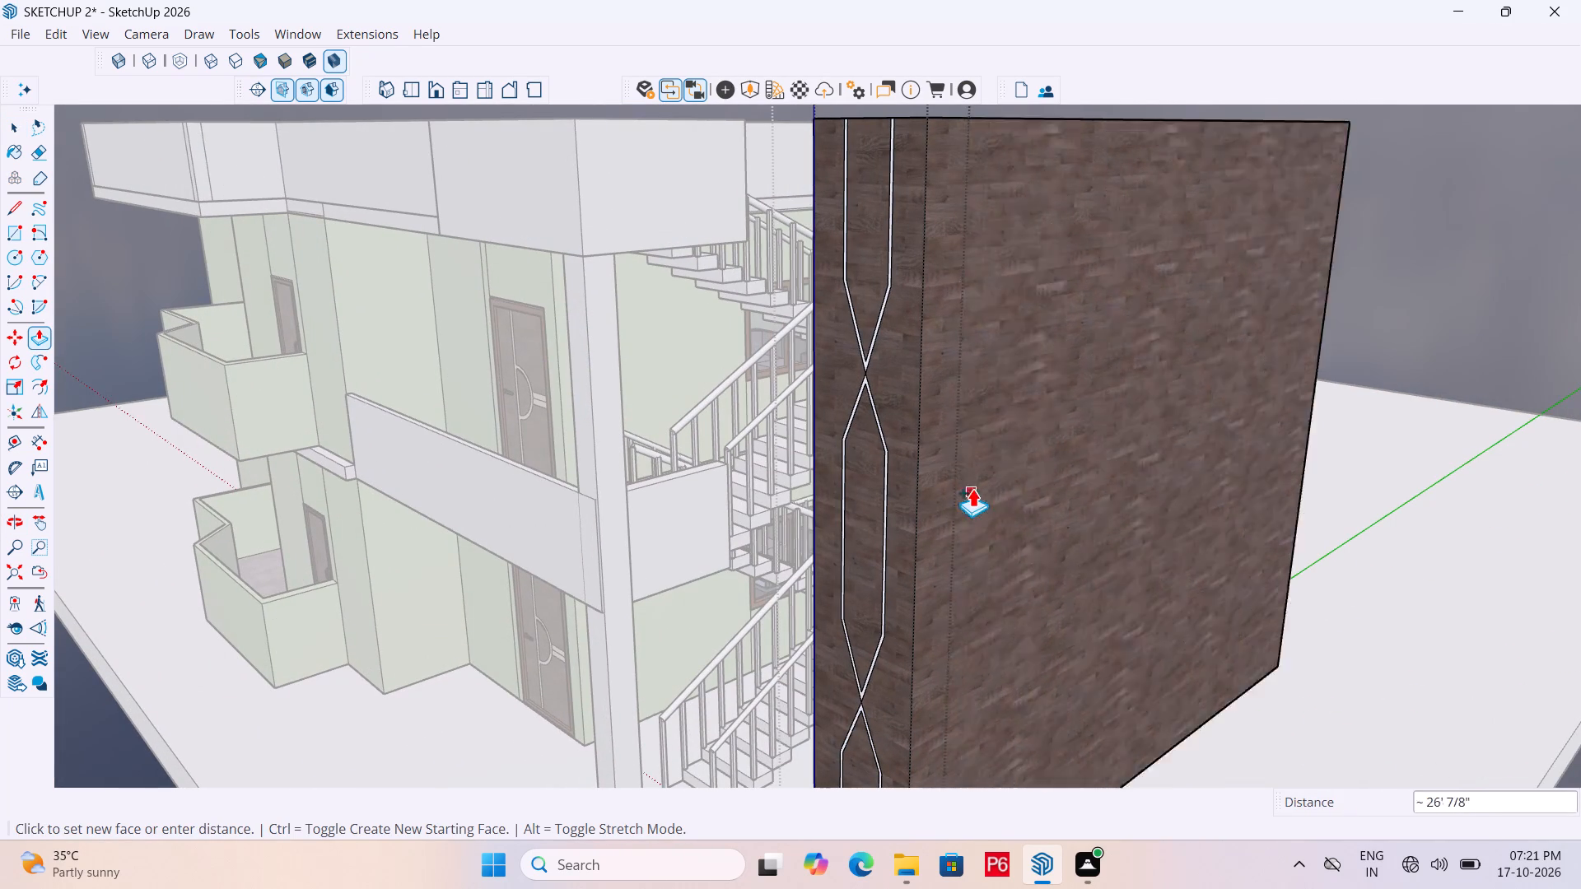
pyautogui.write('6"')
pyautogui.press('Return')
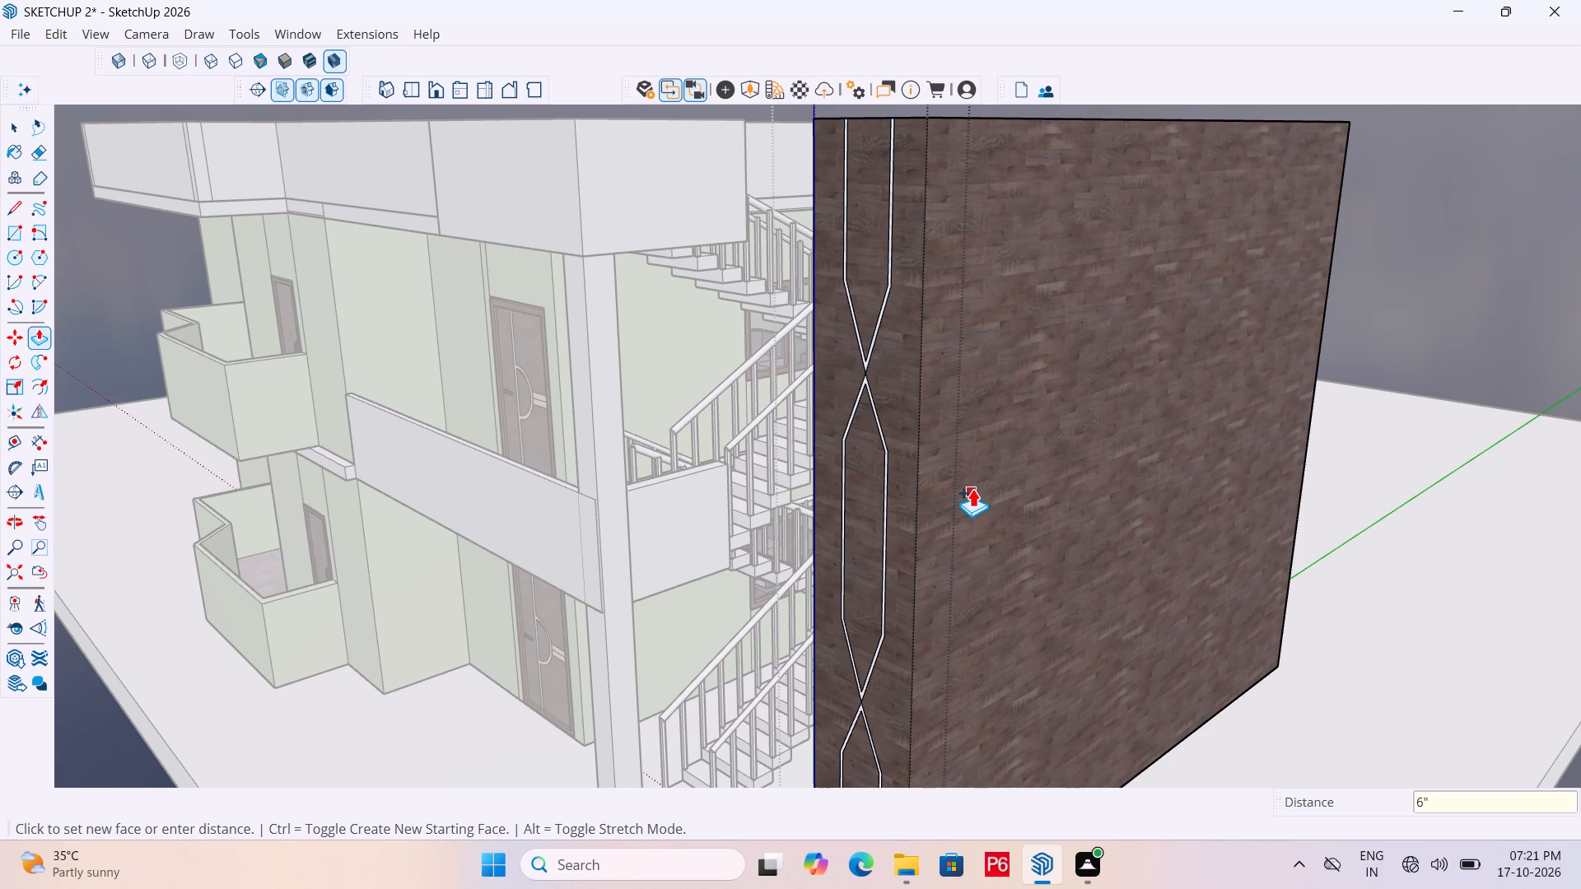
# Repeat the same 6" push/pull on the panel's upper, middle and lower inner faces between the grooves.
pyautogui.moveTo(966, 492); pyautogui.dragTo(375, 510, button='middle')
pyautogui.scroll(5, 332, 169)
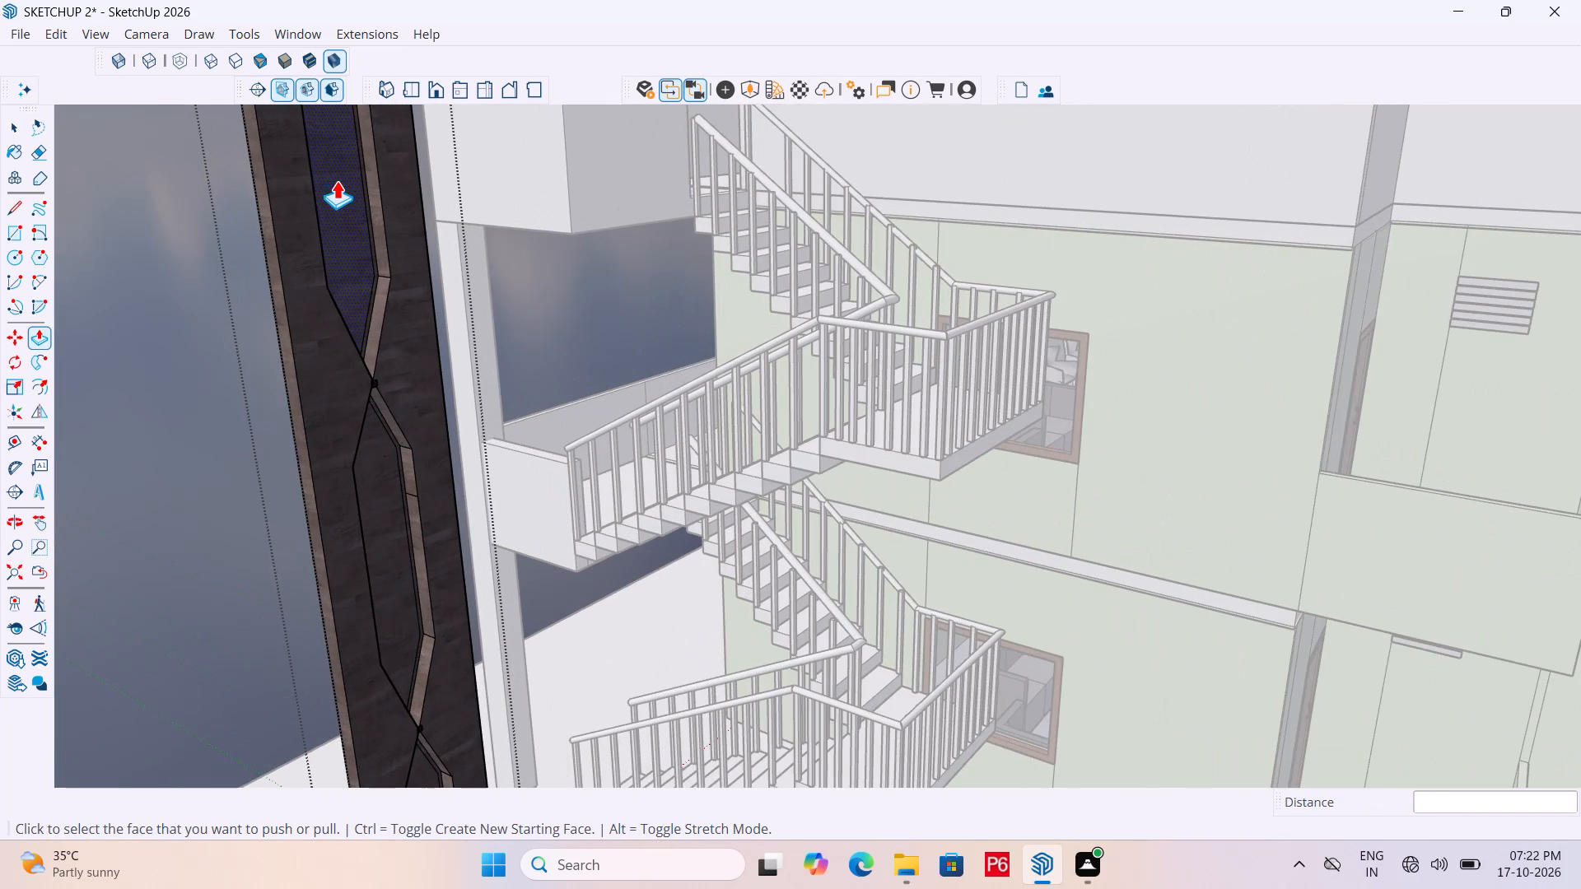
pyautogui.doubleClick(347, 234)
pyautogui.doubleClick(382, 472)
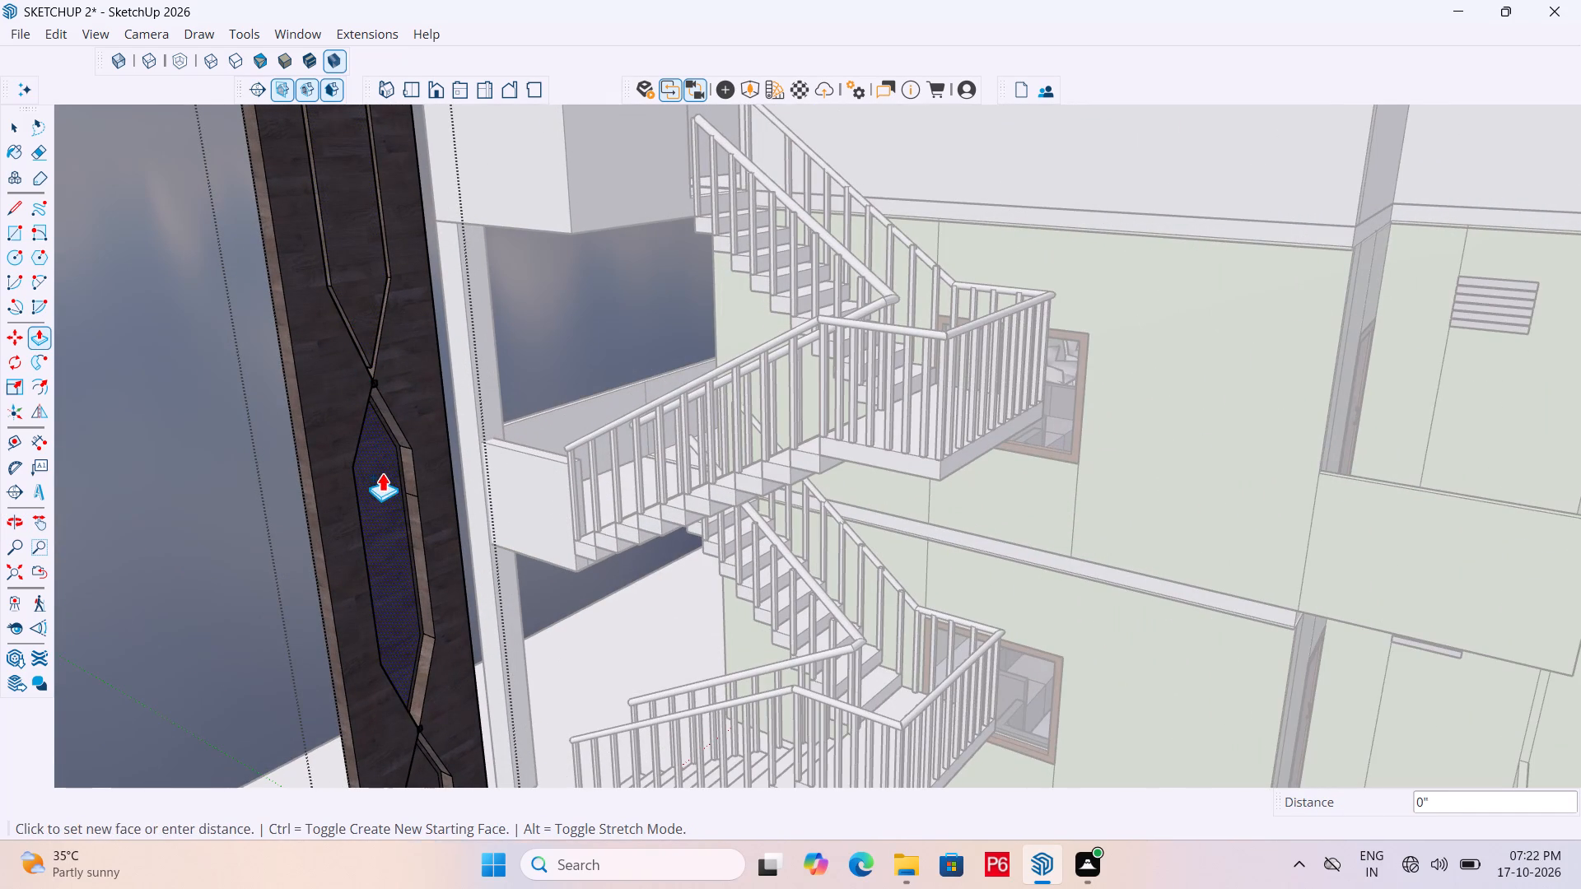
pyautogui.moveTo(298, 426); pyautogui.dragTo(233, 286, button='middle')
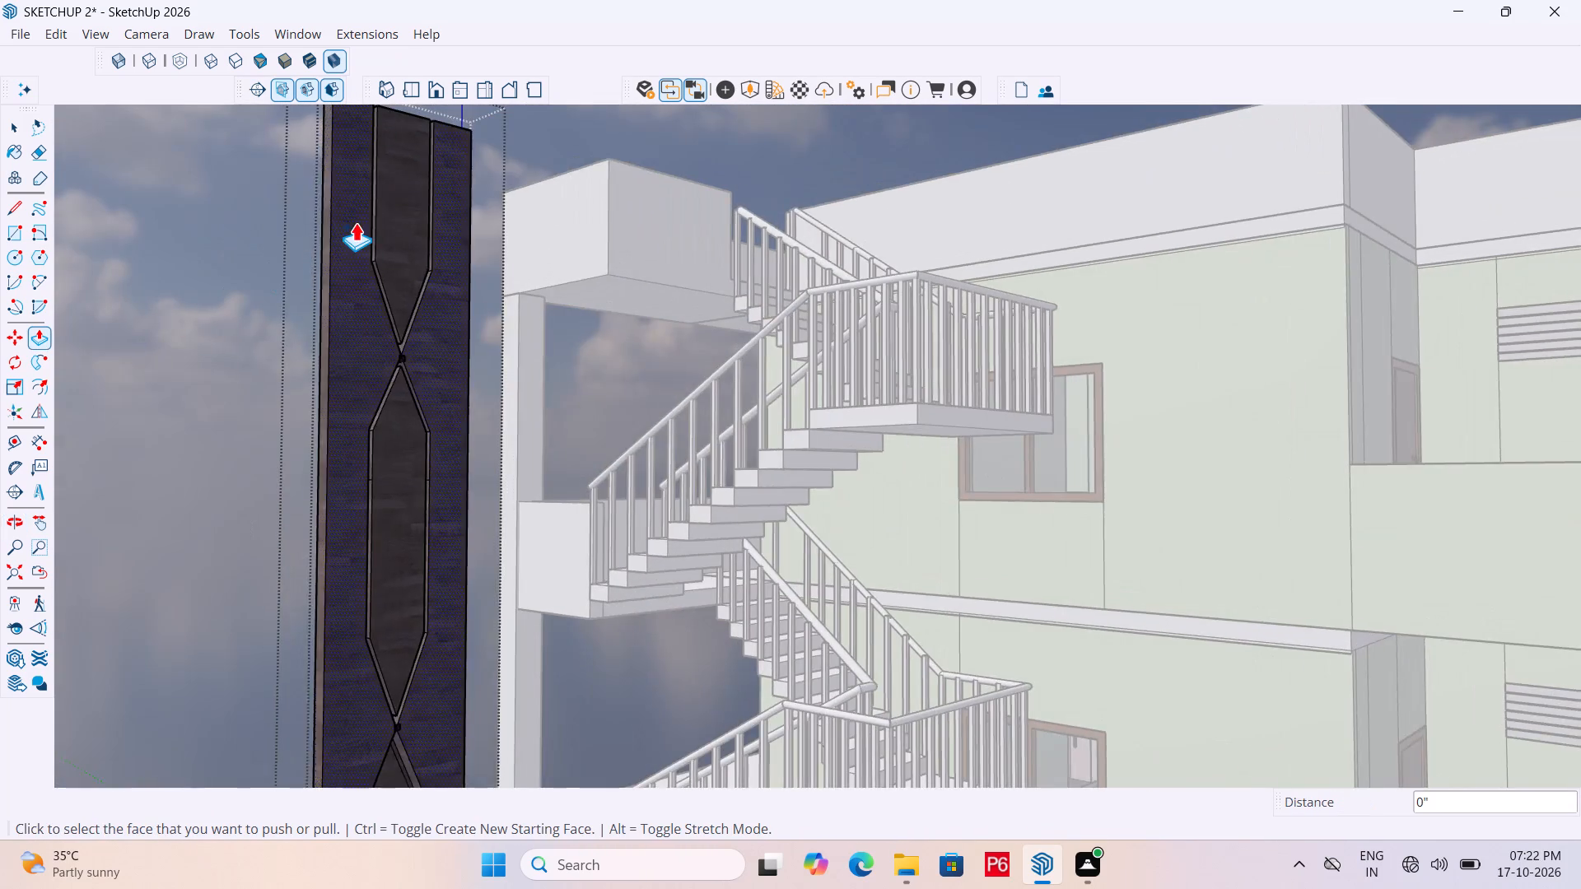
pyautogui.scroll(-5, 356, 222)
pyautogui.doubleClick(370, 636)
# Save the model with the thickened wood panel and leave the panel group.
pyautogui.moveTo(243, 609); pyautogui.dragTo(419, 617, button='middle')
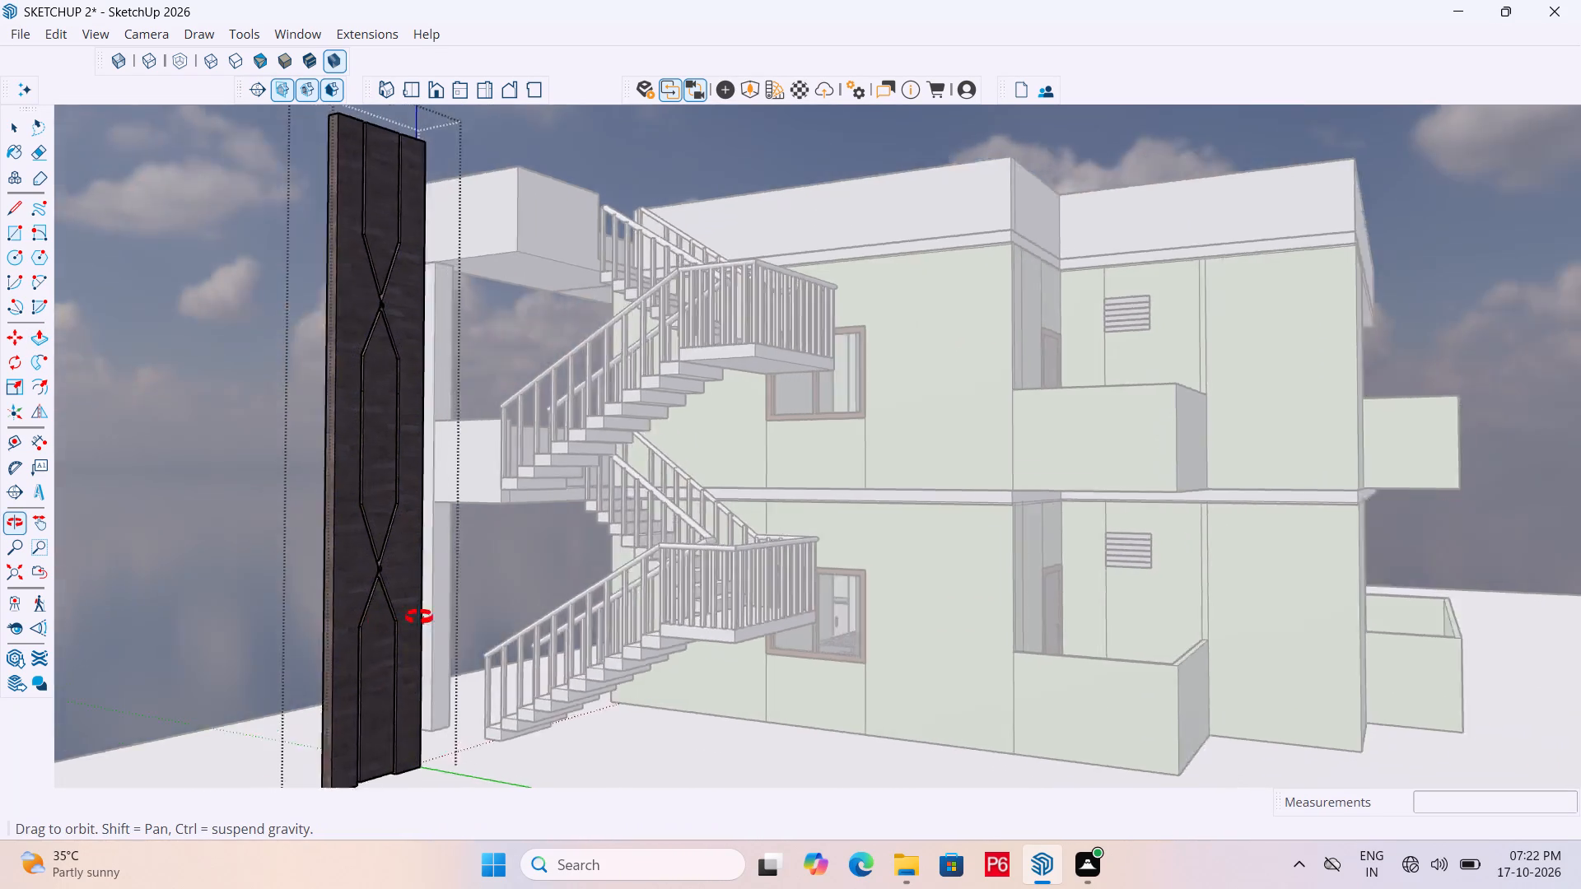
pyautogui.moveTo(419, 617); pyautogui.dragTo(700, 644, button='middle')
pyautogui.keyDown('ctrl'); pyautogui.moveTo(665, 624); pyautogui.dragTo(346, 575, button='middle'); pyautogui.keyUp('ctrl')
pyautogui.moveTo(583, 611); pyautogui.dragTo(417, 592, button='middle')
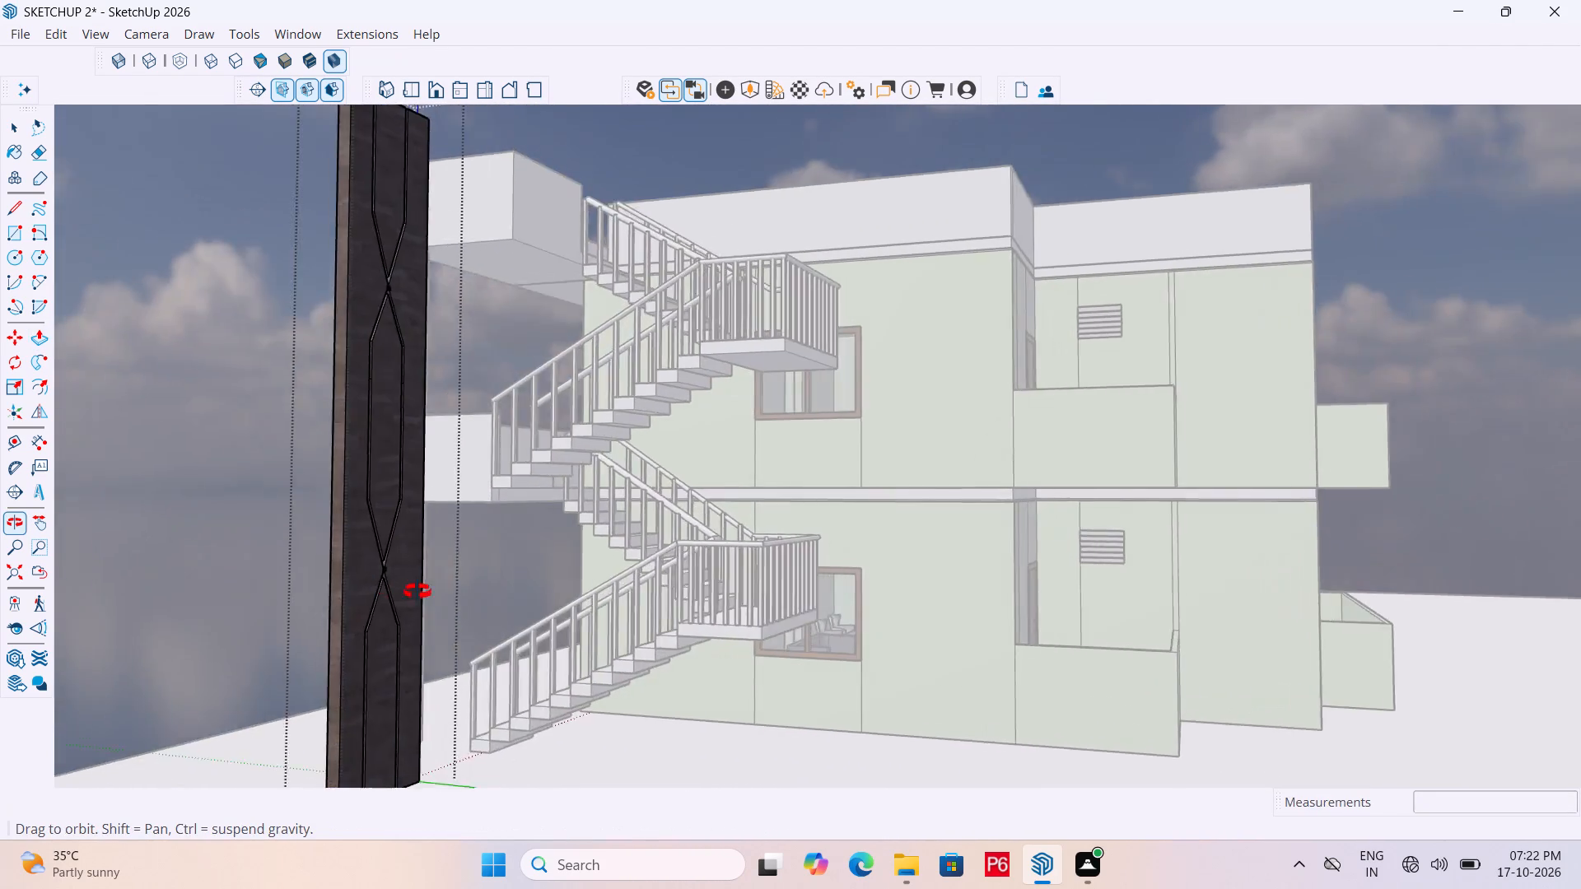
pyautogui.moveTo(417, 592); pyautogui.dragTo(331, 583, button='middle')
pyautogui.scroll(3, 331, 583)
pyautogui.hotkey('ctrl', 's')
pyautogui.hotkey('ctrl', 's')
pyautogui.hotkey('ctrl', 's')
pyautogui.hotkey('ctrl', 's')
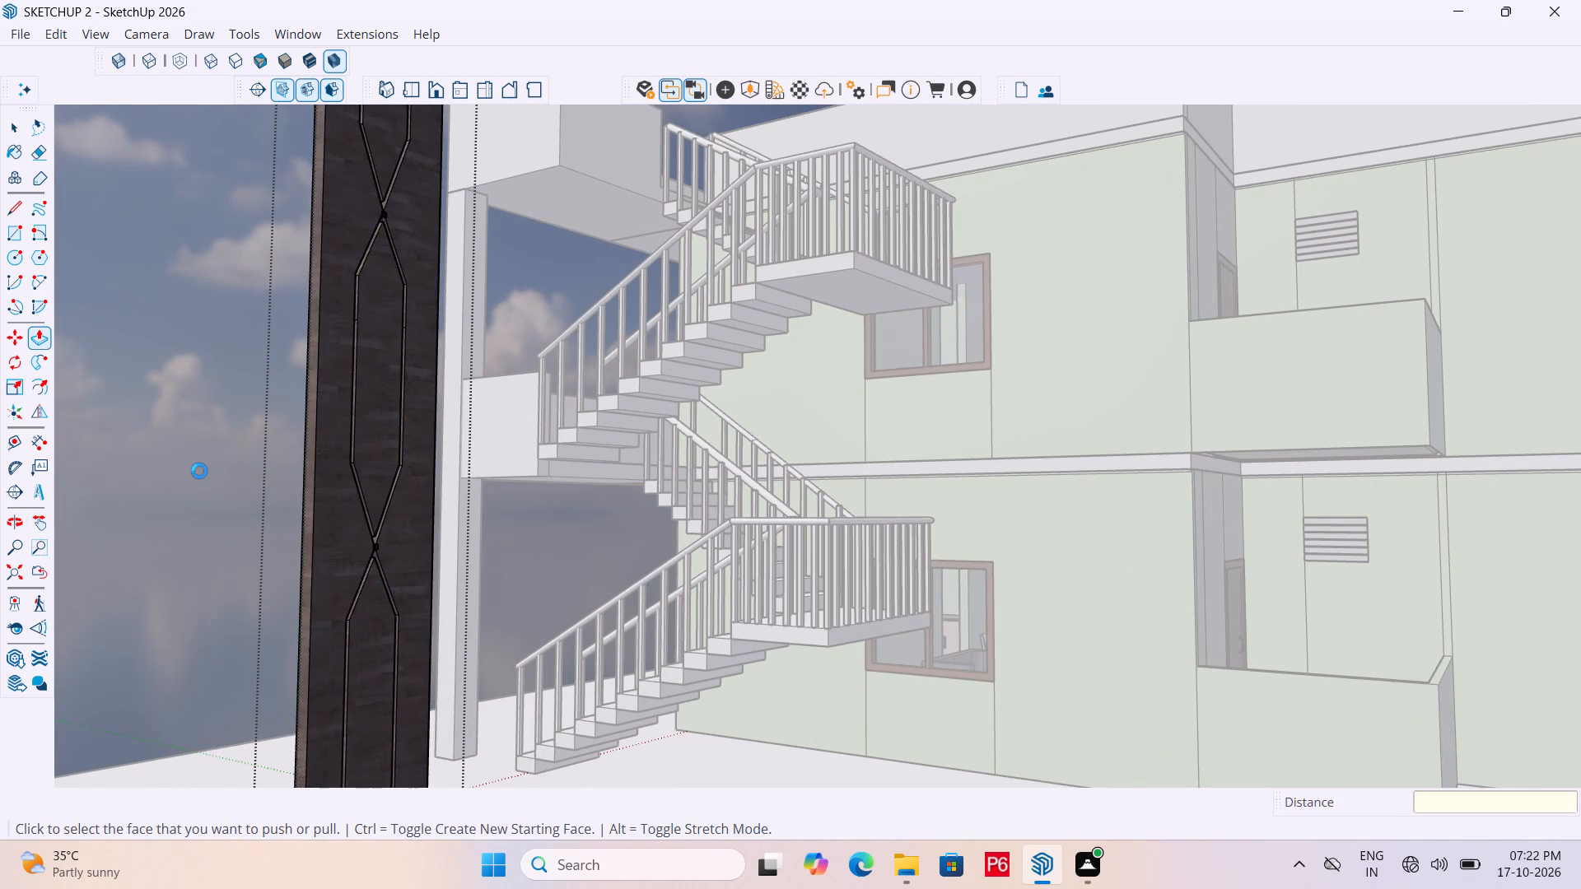
pyautogui.press('space')
pyautogui.click(199, 471)
pyautogui.press('space')
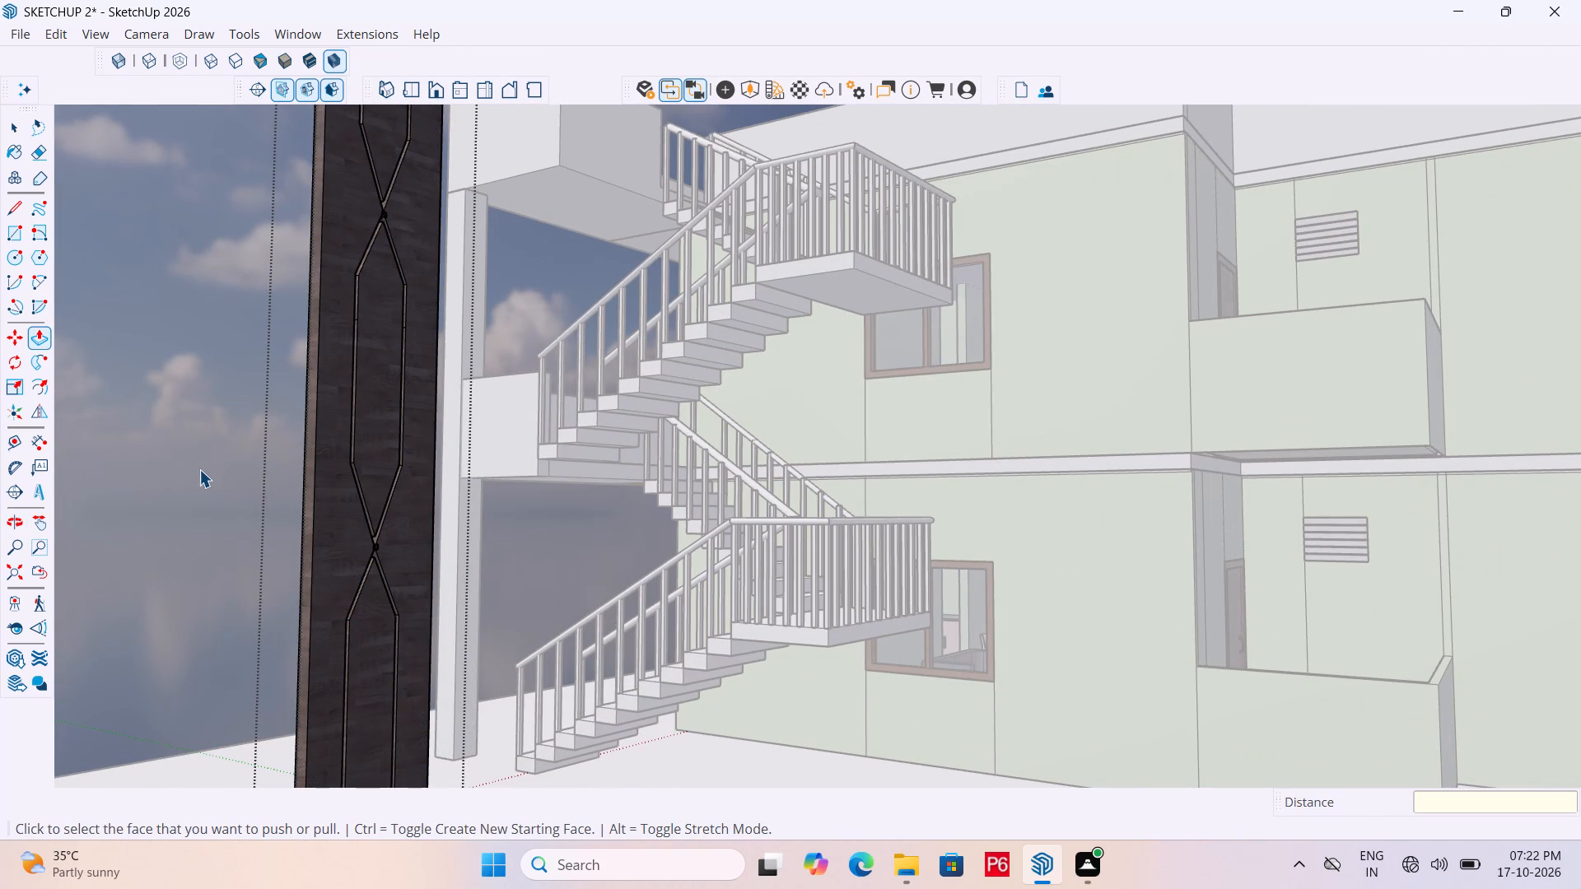
pyautogui.press('space')
pyautogui.click(199, 469)
# Open the first-floor parapet group and push the short ledge's front face back about 4 9/16" beside the parapet wall.
pyautogui.moveTo(231, 478); pyautogui.dragTo(960, 621, button='middle')
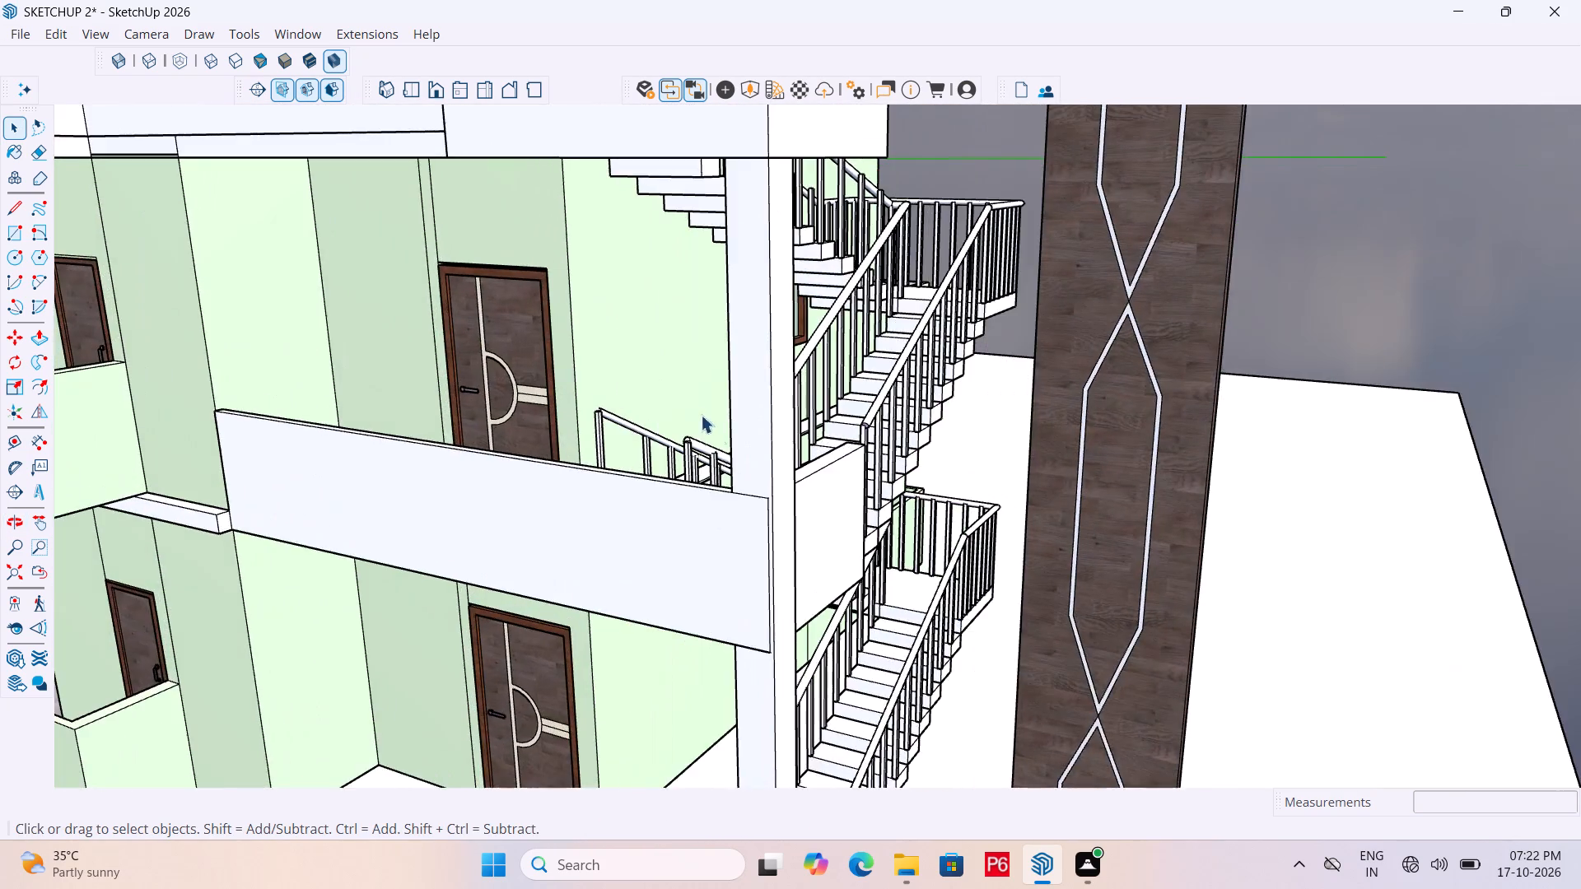
pyautogui.scroll(-7, 679, 393)
pyautogui.scroll(2, 827, 616)
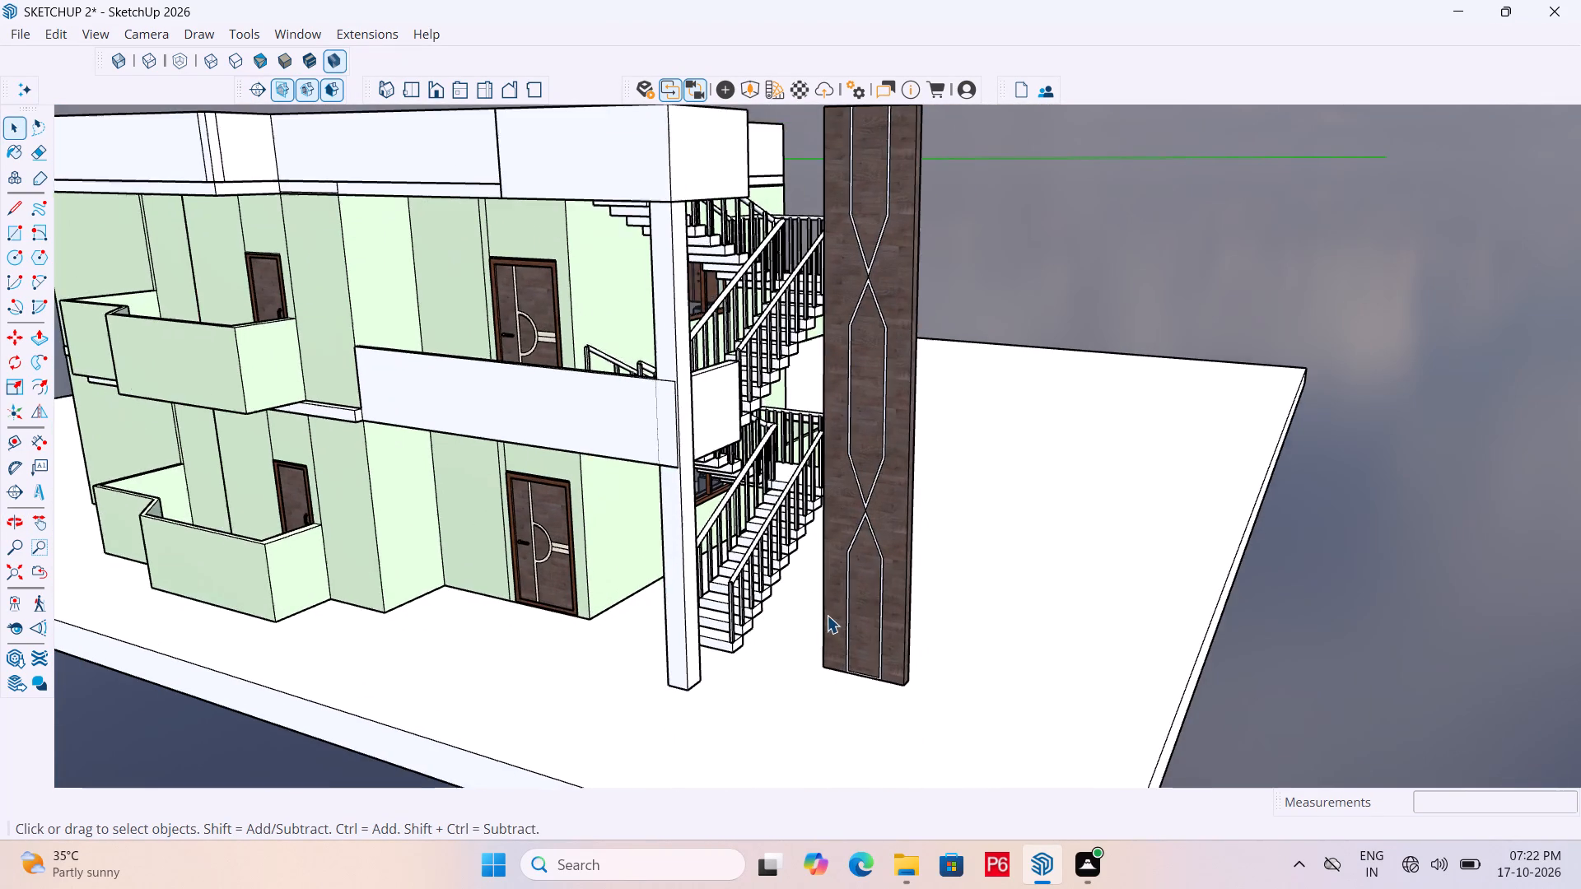
pyautogui.scroll(1, 827, 615)
pyautogui.moveTo(870, 626); pyautogui.dragTo(879, 593, button='middle')
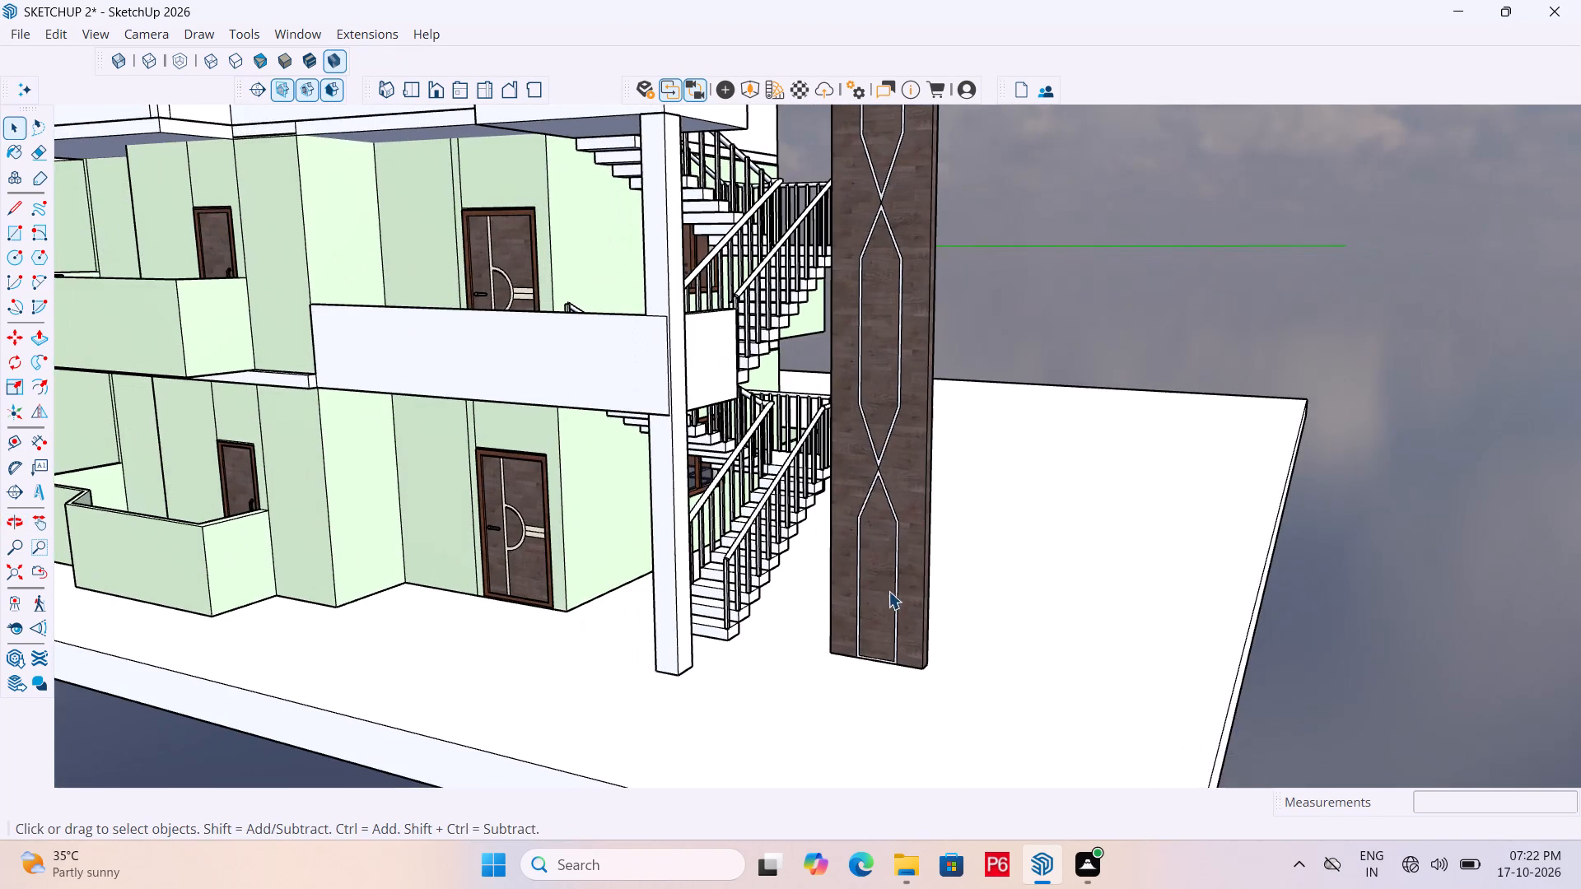
pyautogui.scroll(5, 183, 303)
pyautogui.scroll(5, 324, 412)
pyautogui.click(338, 426)
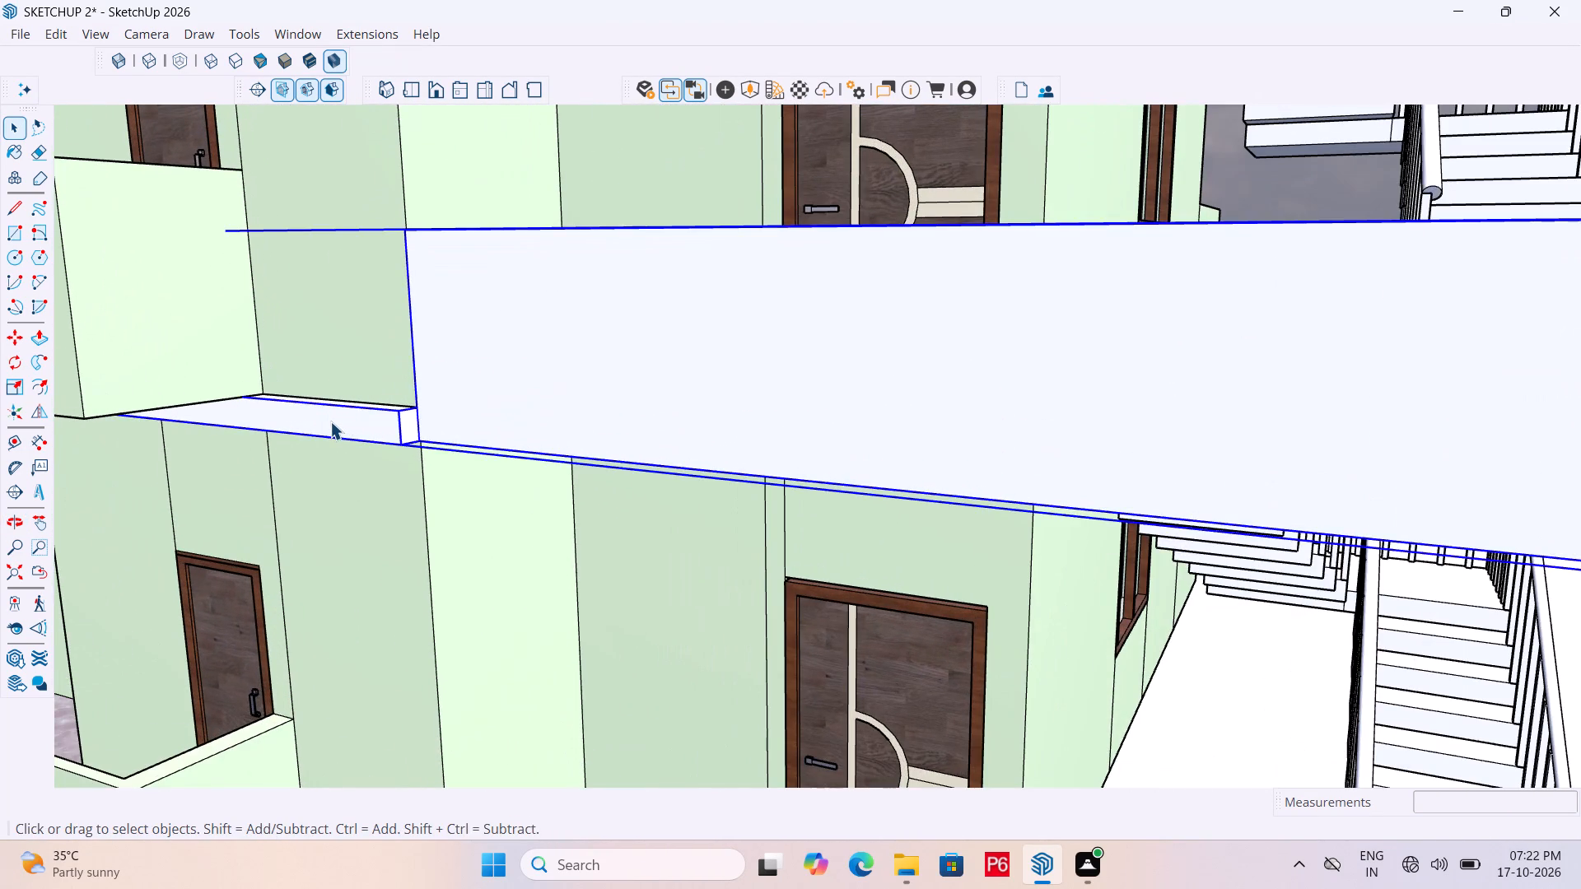
pyautogui.doubleClick(330, 421)
pyautogui.click(291, 413)
pyautogui.press('p')
pyautogui.click(300, 418)
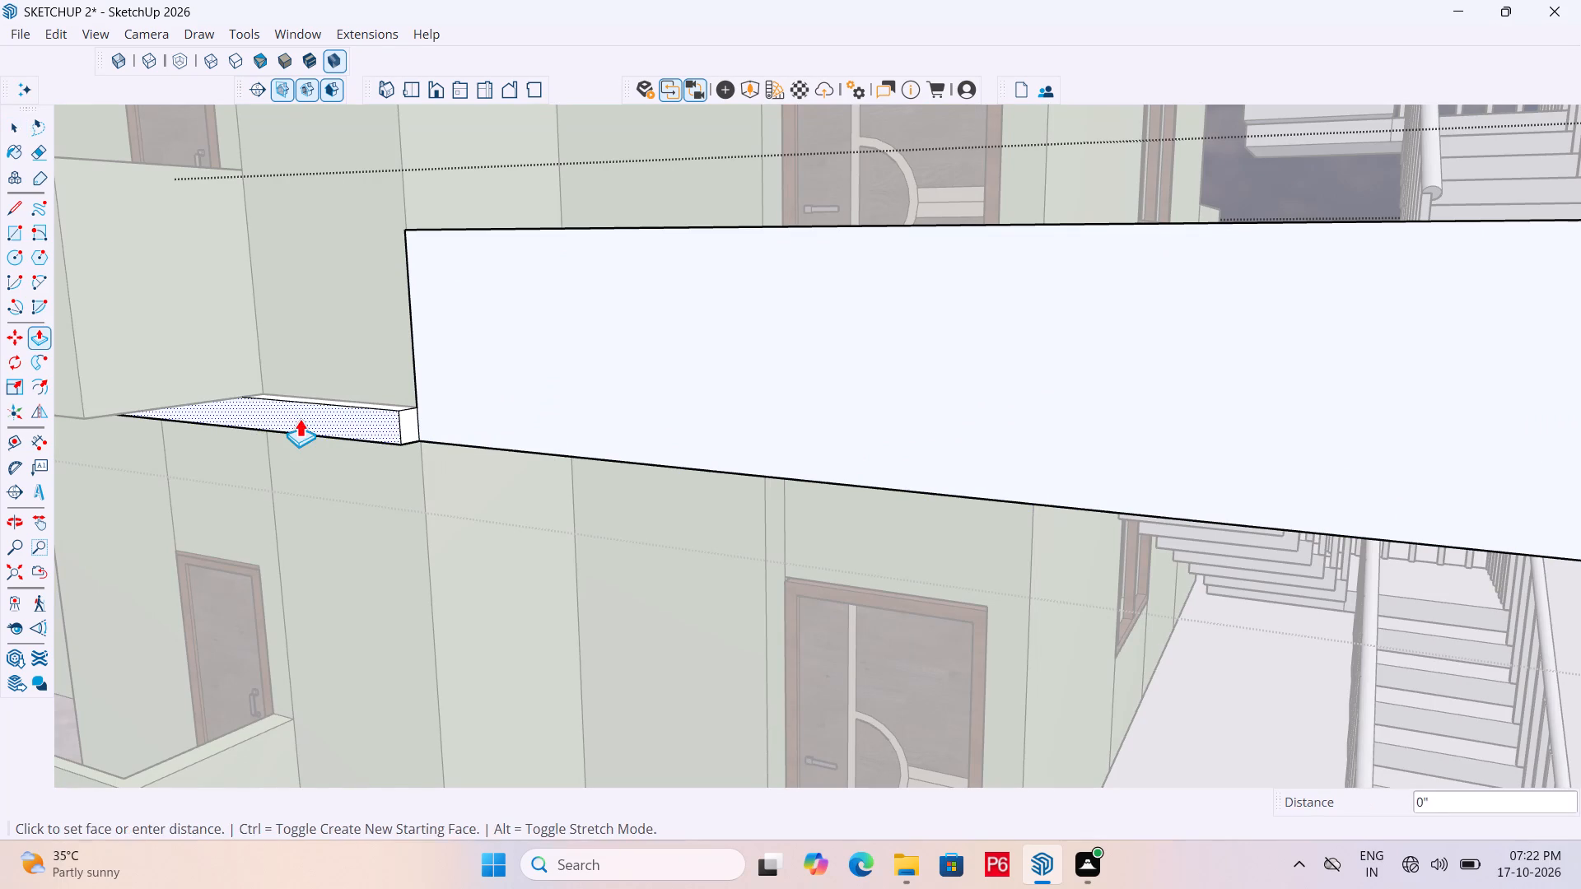
pyautogui.scroll(2, 360, 386)
pyautogui.moveTo(360, 386); pyautogui.dragTo(351, 458, button='middle')
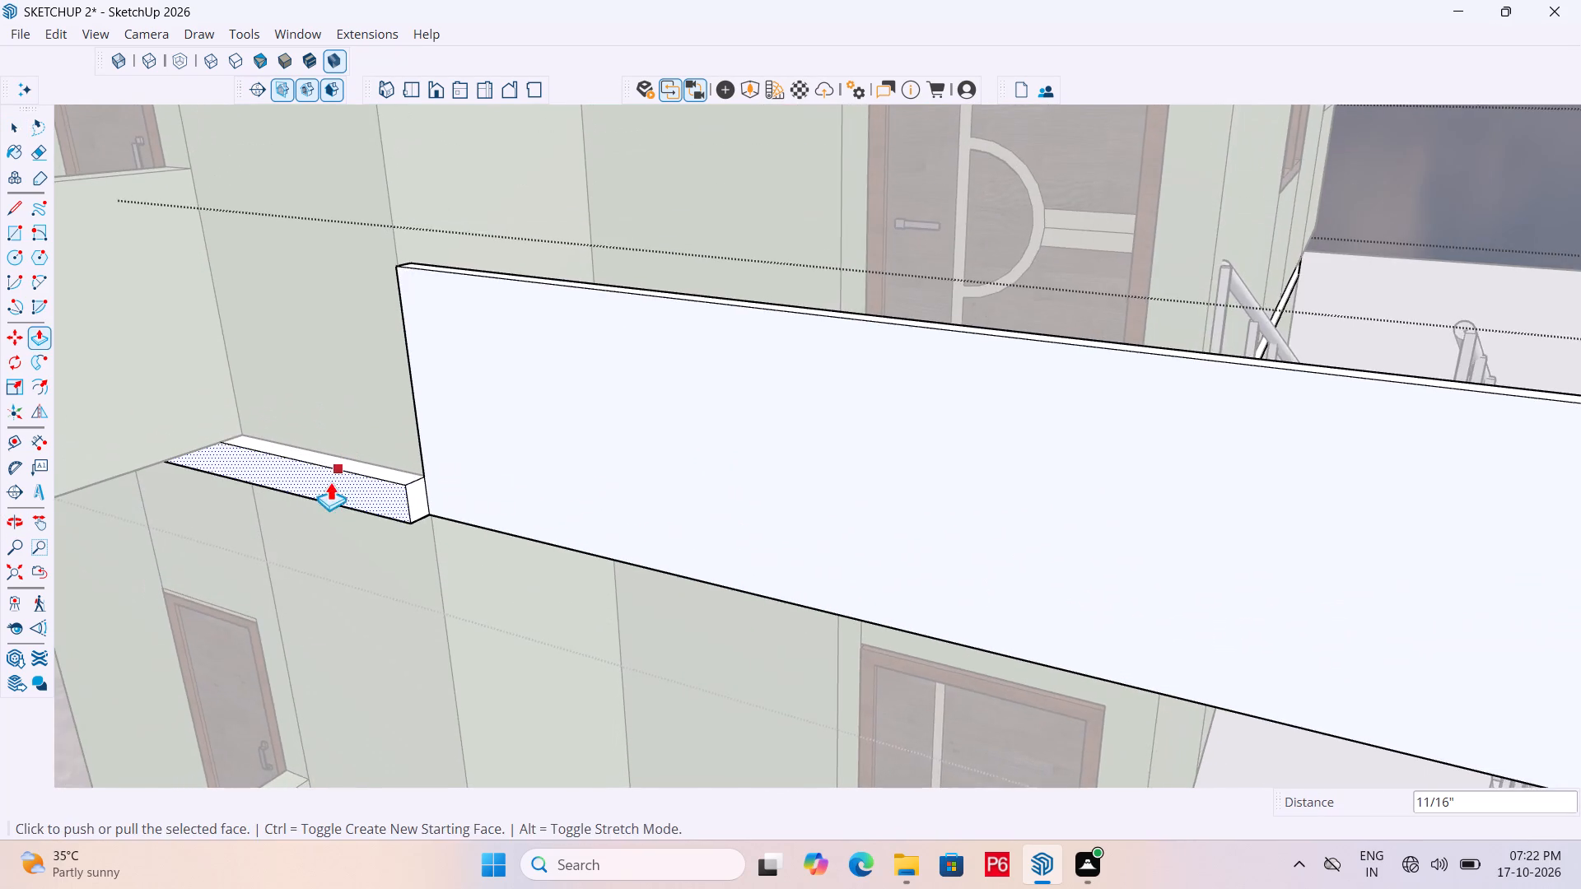
pyautogui.scroll(5, 330, 482)
pyautogui.click(332, 479)
pyautogui.click(397, 354)
pyautogui.scroll(-5, 408, 311)
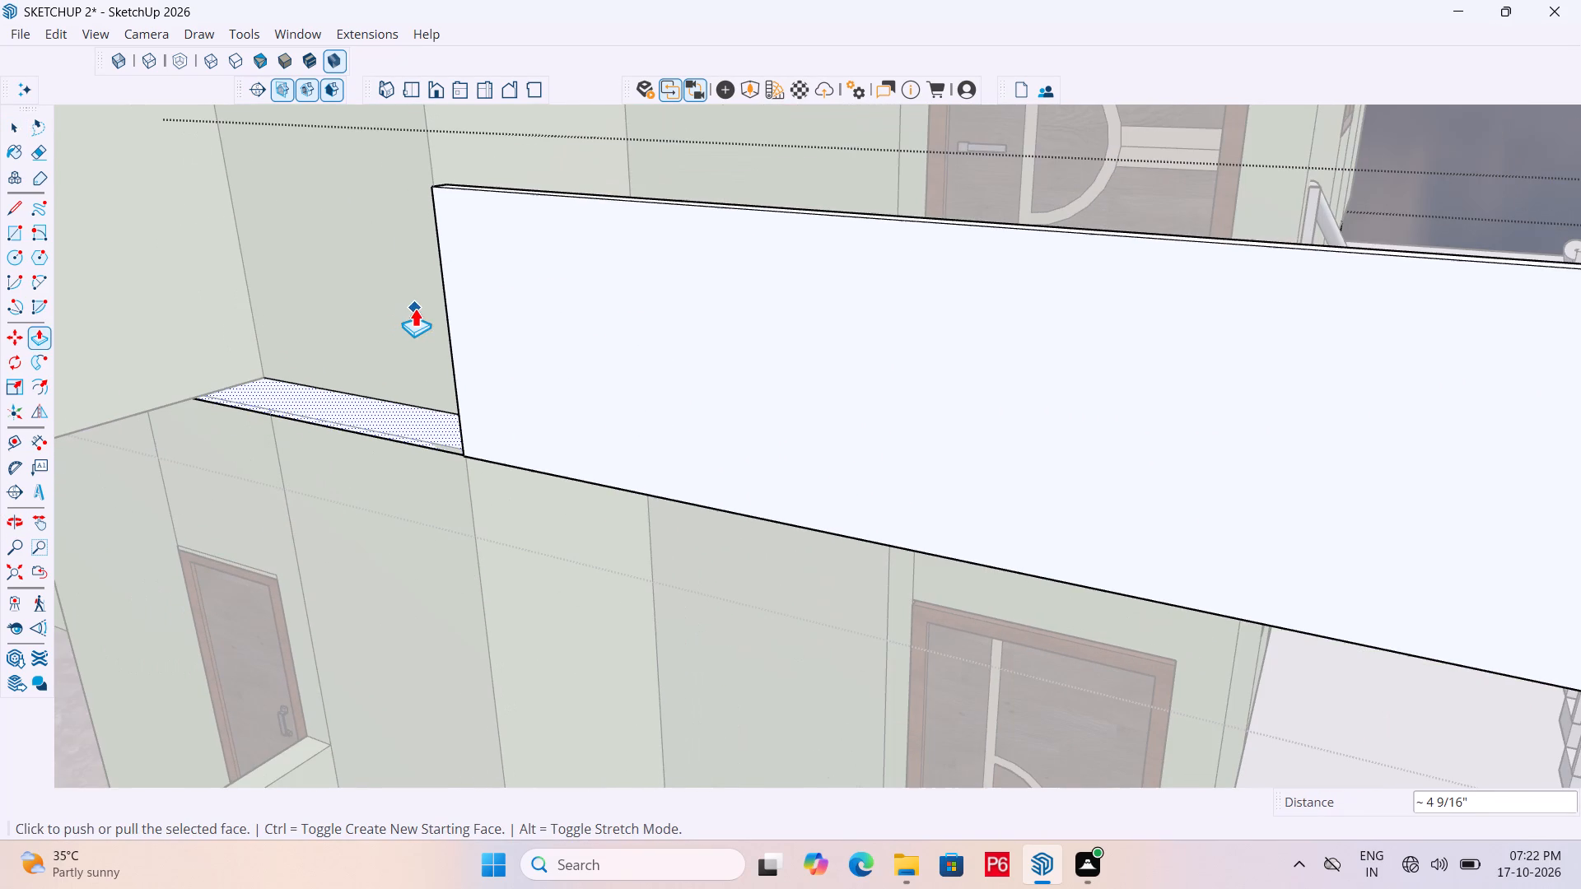
# Save the model with the trimmed ledge and leave the parapet group.
pyautogui.hotkey('ctrl', 's')
pyautogui.hotkey('ctrl', 's')
pyautogui.hotkey('ctrl', 's')
pyautogui.hotkey('ctrl', 's')
pyautogui.hotkey('ctrl', 's')
pyautogui.keyDown('ctrl'); pyautogui.scroll(-6, 408, 308); pyautogui.keyUp('ctrl')
pyautogui.scroll(-2, 399, 333)
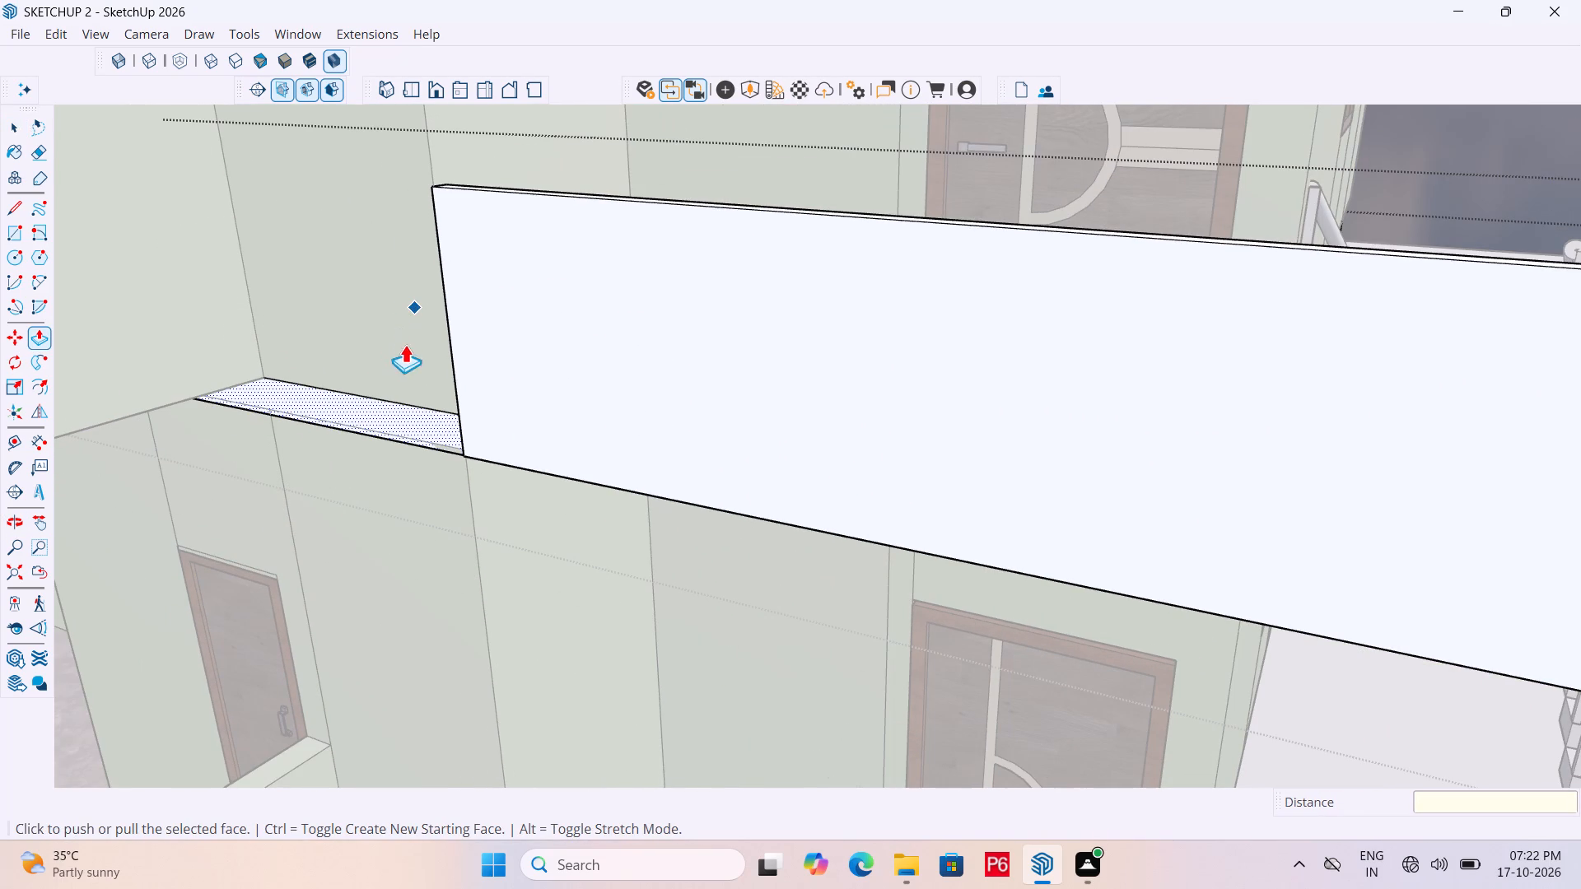
pyautogui.scroll(-7, 405, 344)
pyautogui.scroll(-1, 349, 419)
pyautogui.scroll(-6, 431, 424)
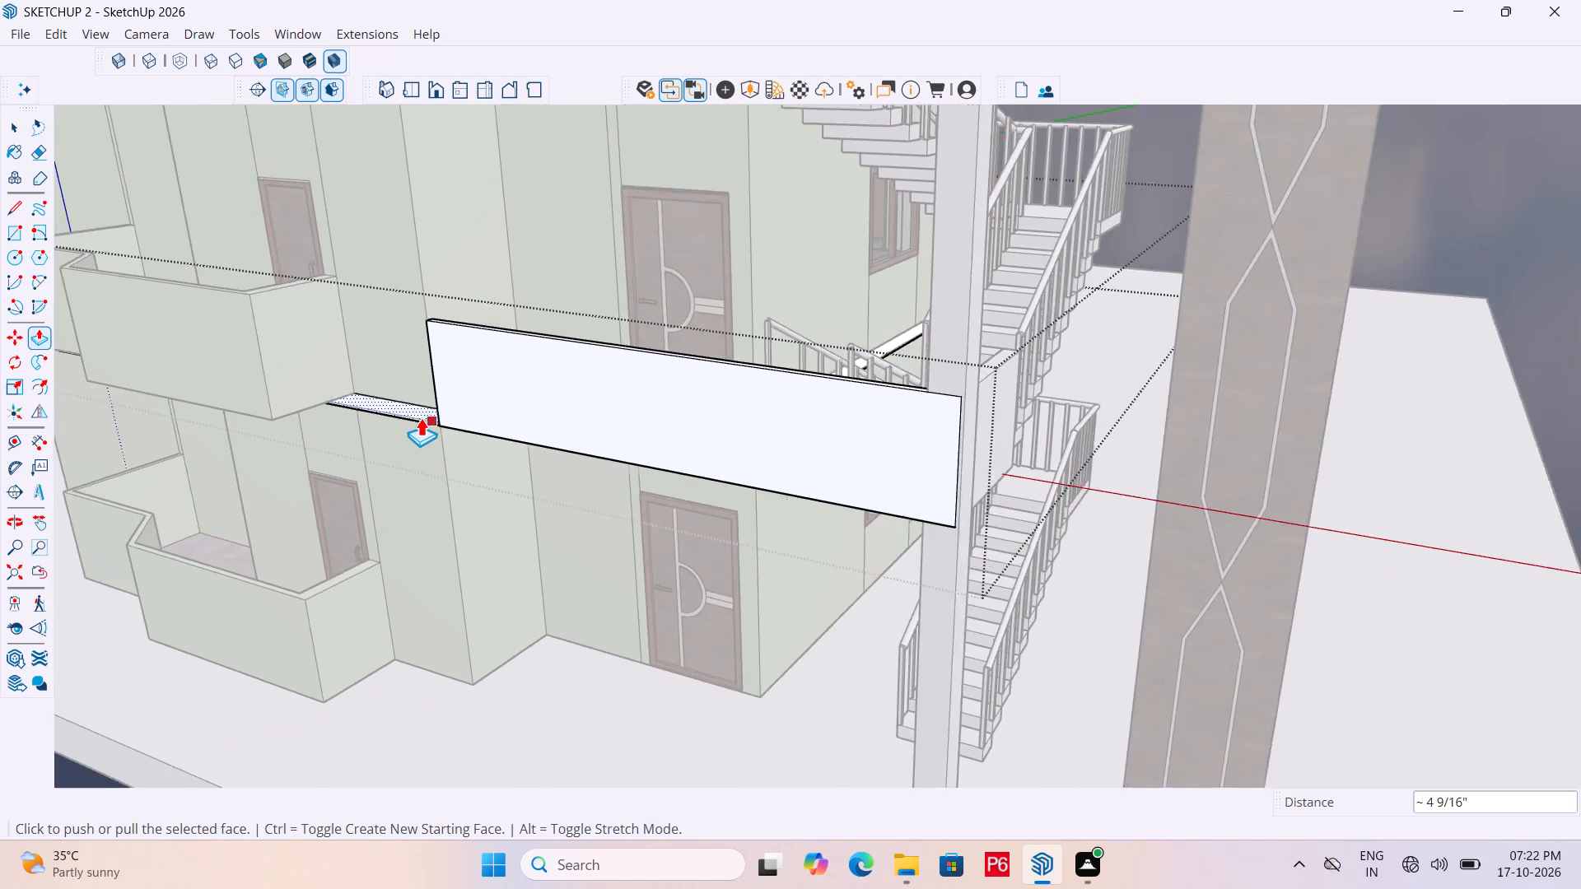
pyautogui.scroll(-1, 421, 417)
pyautogui.scroll(-6, 553, 375)
pyautogui.press('space')
pyautogui.doubleClick(1111, 250)
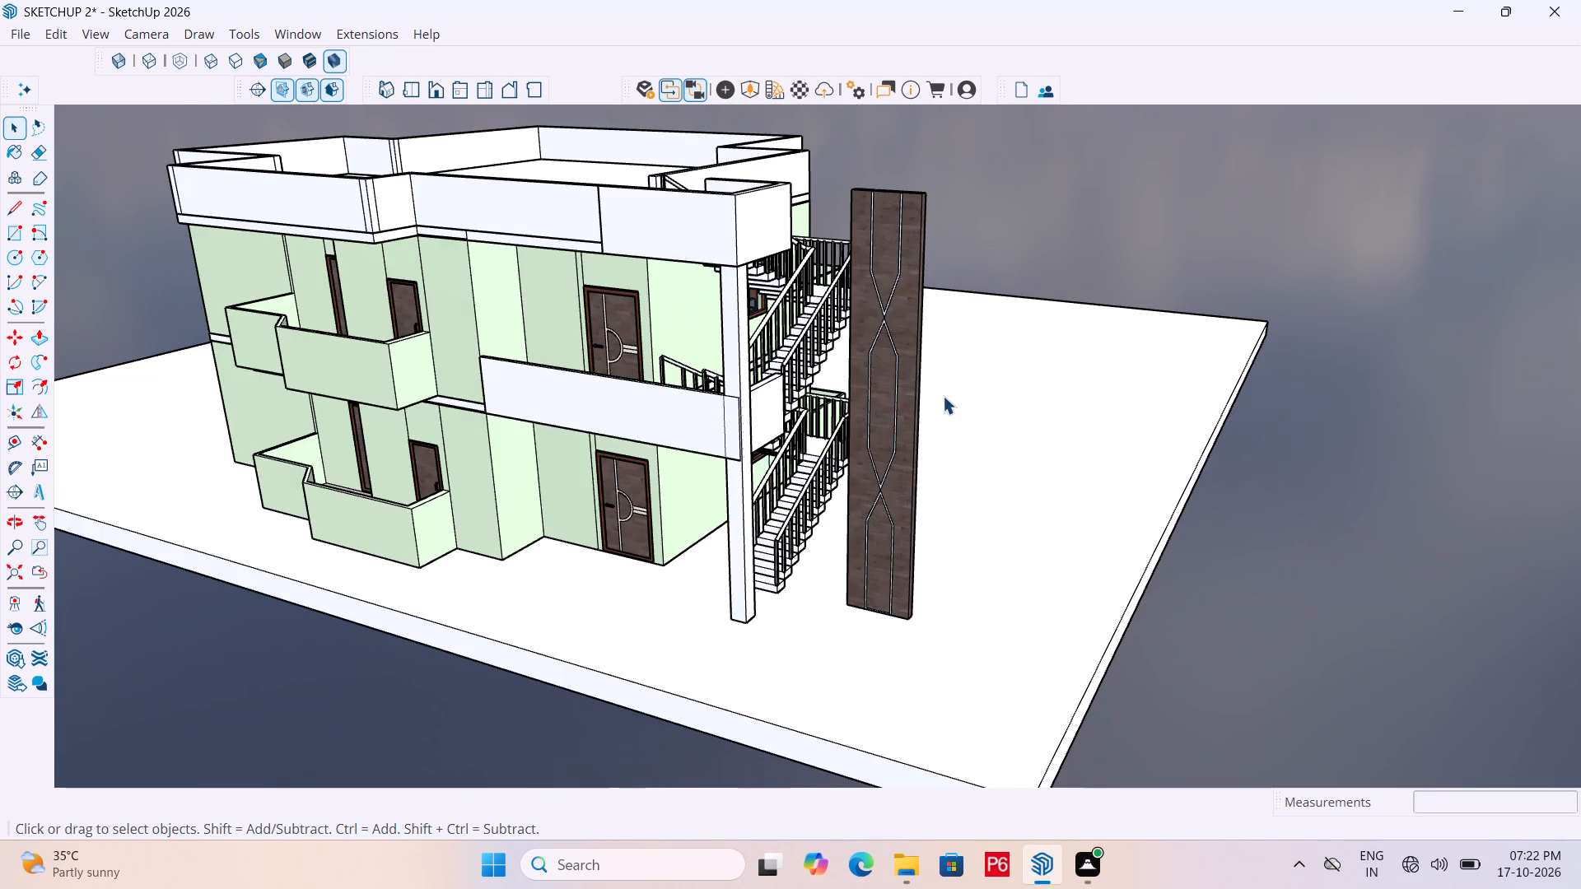
# Move the grooved wood panel by its bottom corner onto the front facade, between the balconies and the entrance recess.
pyautogui.click(905, 448)
pyautogui.moveTo(958, 463); pyautogui.dragTo(671, 412, button='middle')
pyautogui.scroll(5, 671, 412)
pyautogui.moveTo(671, 412); pyautogui.dragTo(702, 481, button='middle')
pyautogui.scroll(1, 791, 660)
pyautogui.moveTo(779, 617); pyautogui.dragTo(751, 459, button='middle')
pyautogui.scroll(5, 790, 730)
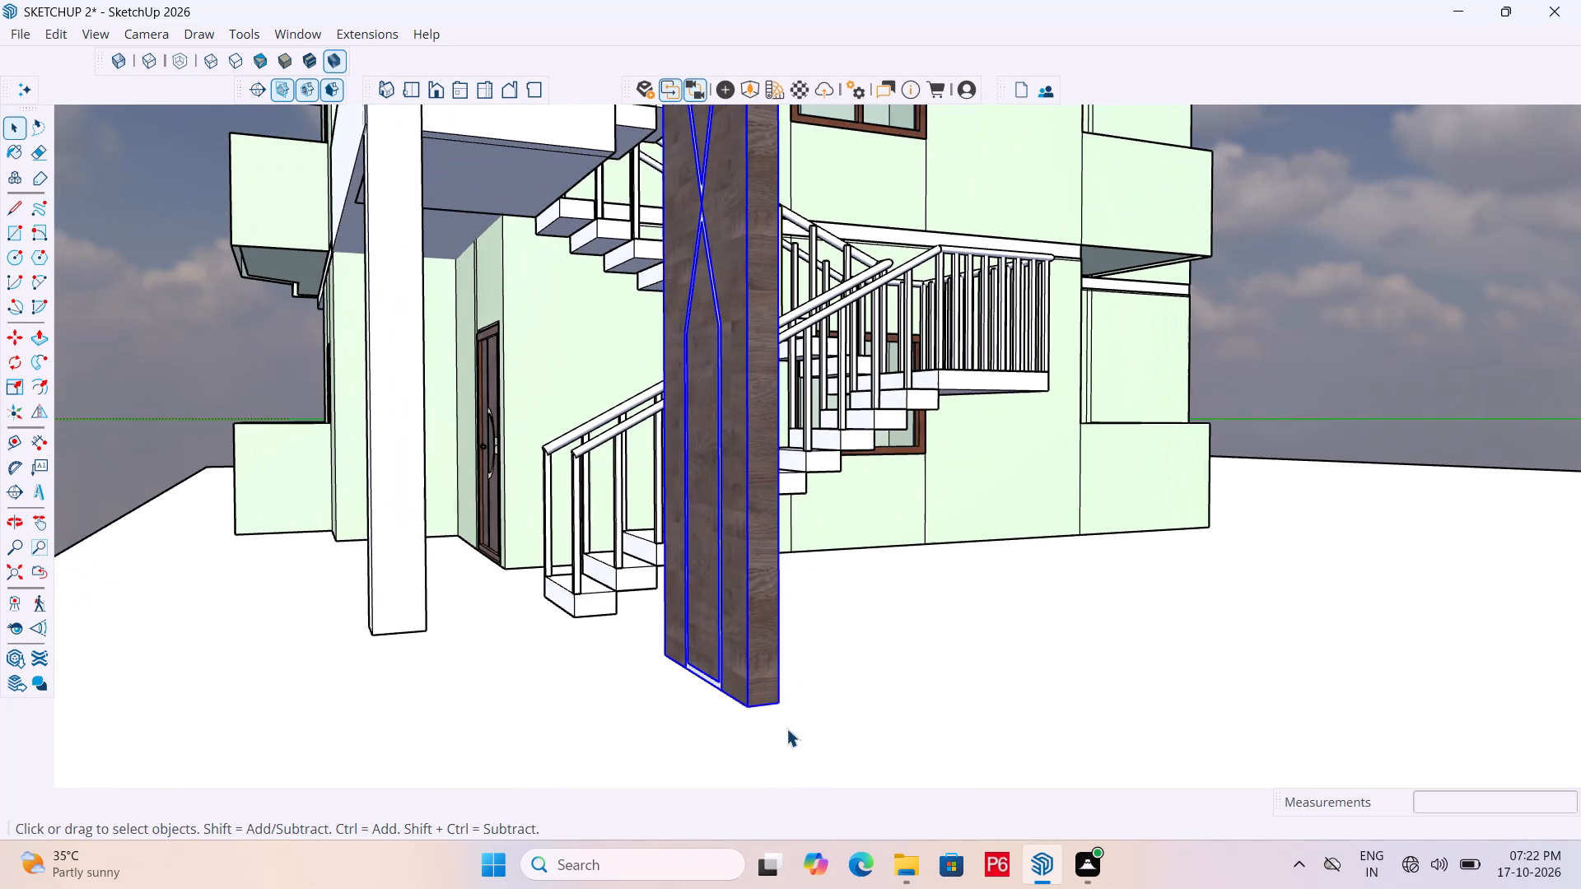
pyautogui.press('m')
pyautogui.click(783, 709)
pyautogui.scroll(-5, 420, 547)
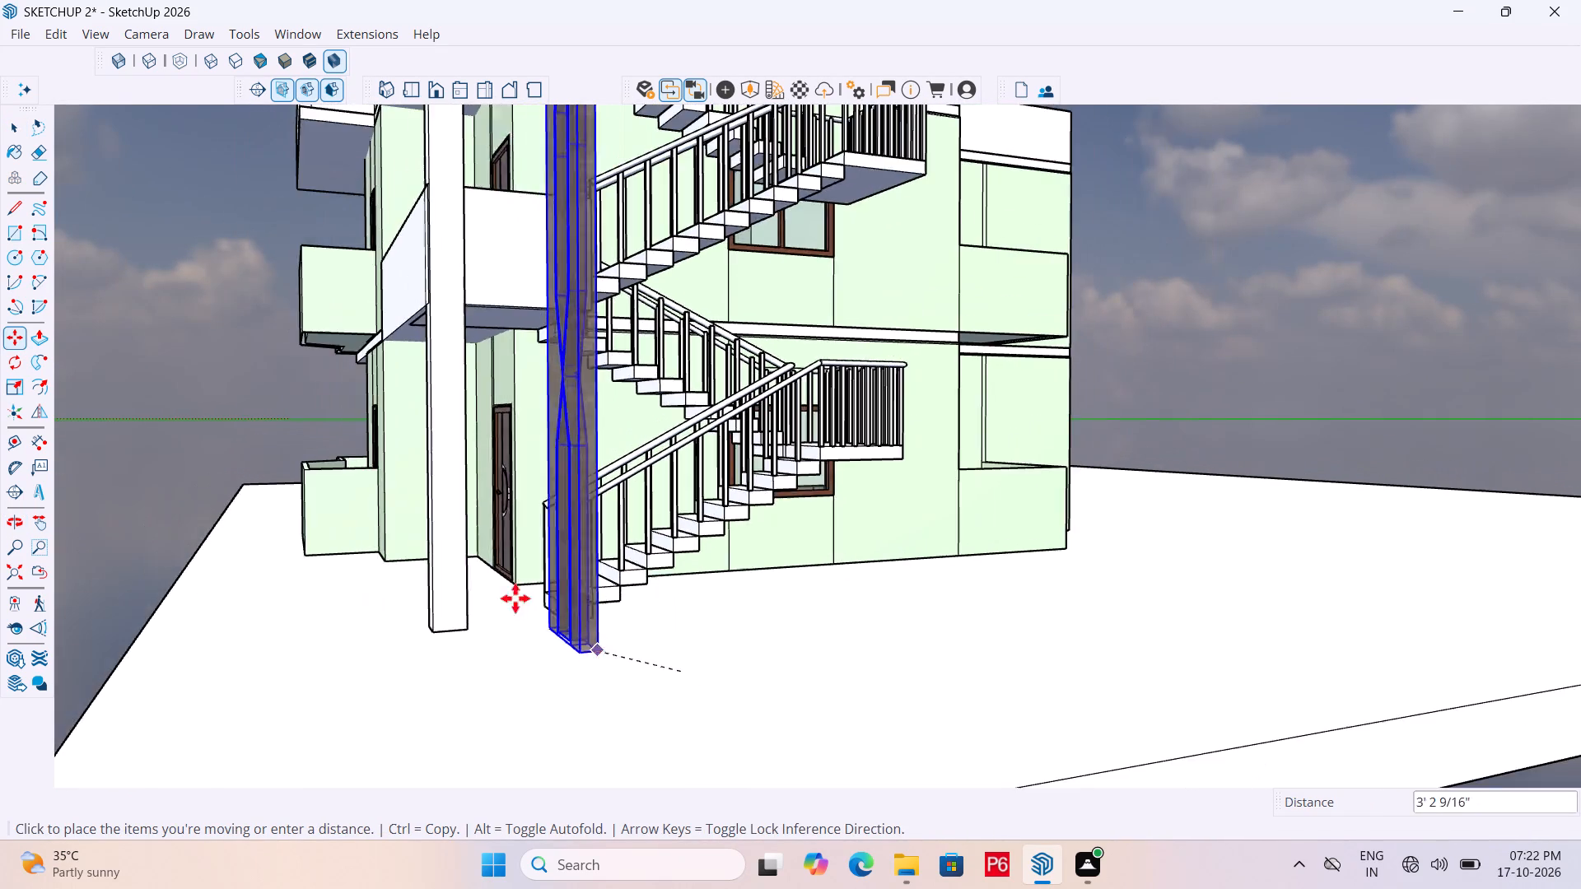
pyautogui.moveTo(483, 581); pyautogui.dragTo(939, 593, button='middle')
pyautogui.scroll(4, 535, 654)
pyautogui.moveTo(520, 635); pyautogui.dragTo(394, 643, button='middle')
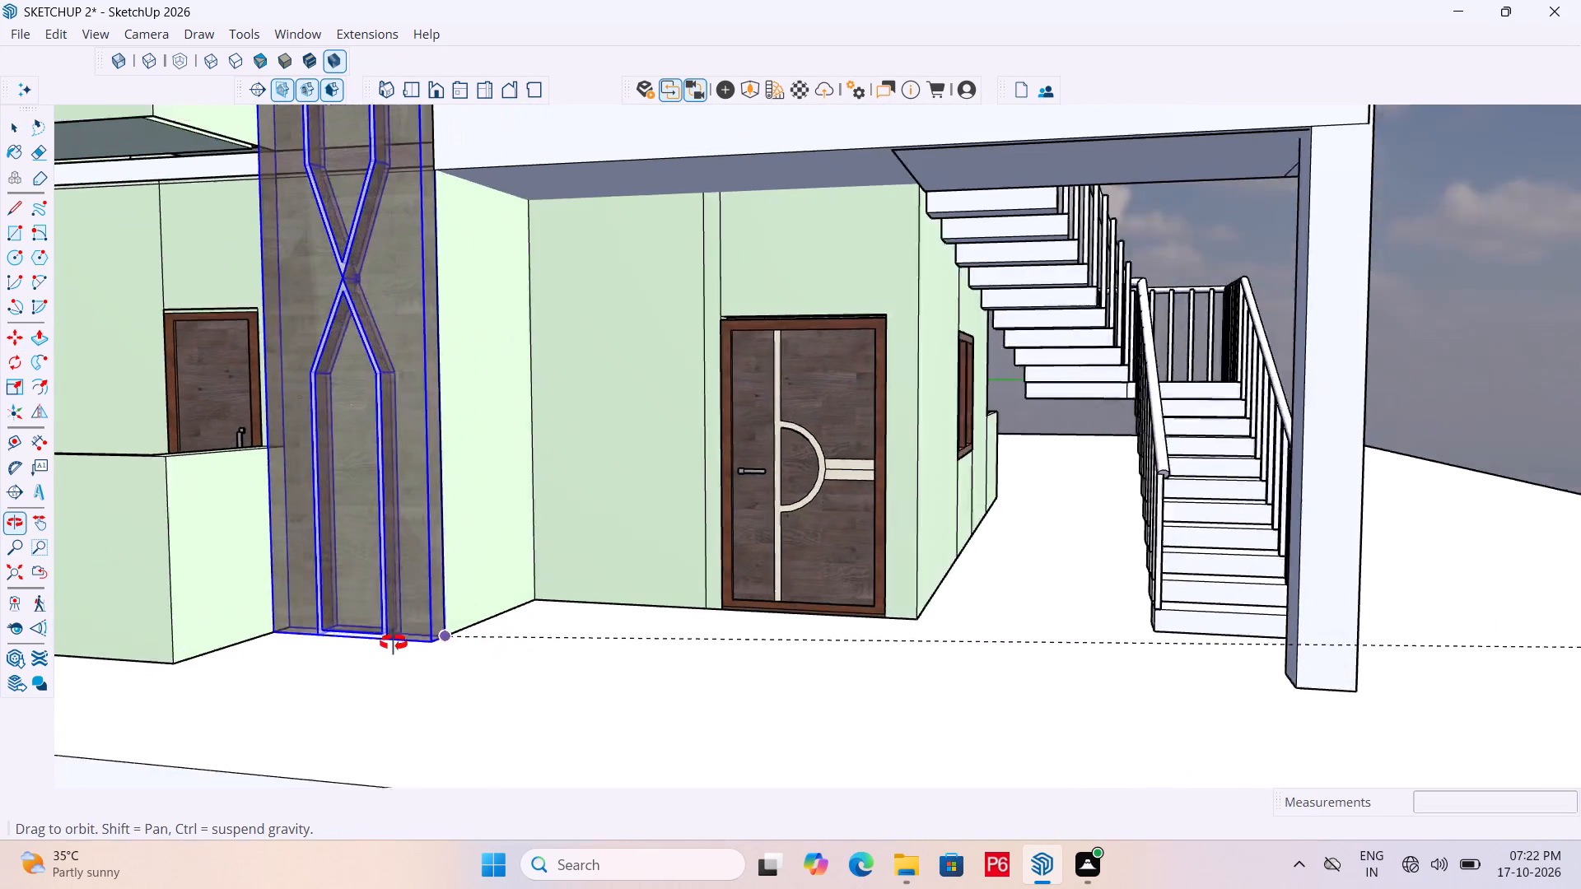
pyautogui.moveTo(394, 643); pyautogui.dragTo(287, 643, button='middle')
pyautogui.scroll(4, 351, 610)
pyautogui.click(352, 595)
# Save the model with the wood panel placed on the facade.
pyautogui.scroll(-13, 641, 598)
pyautogui.moveTo(444, 522); pyautogui.dragTo(591, 555, button='middle')
pyautogui.hotkey('ctrl', 's')
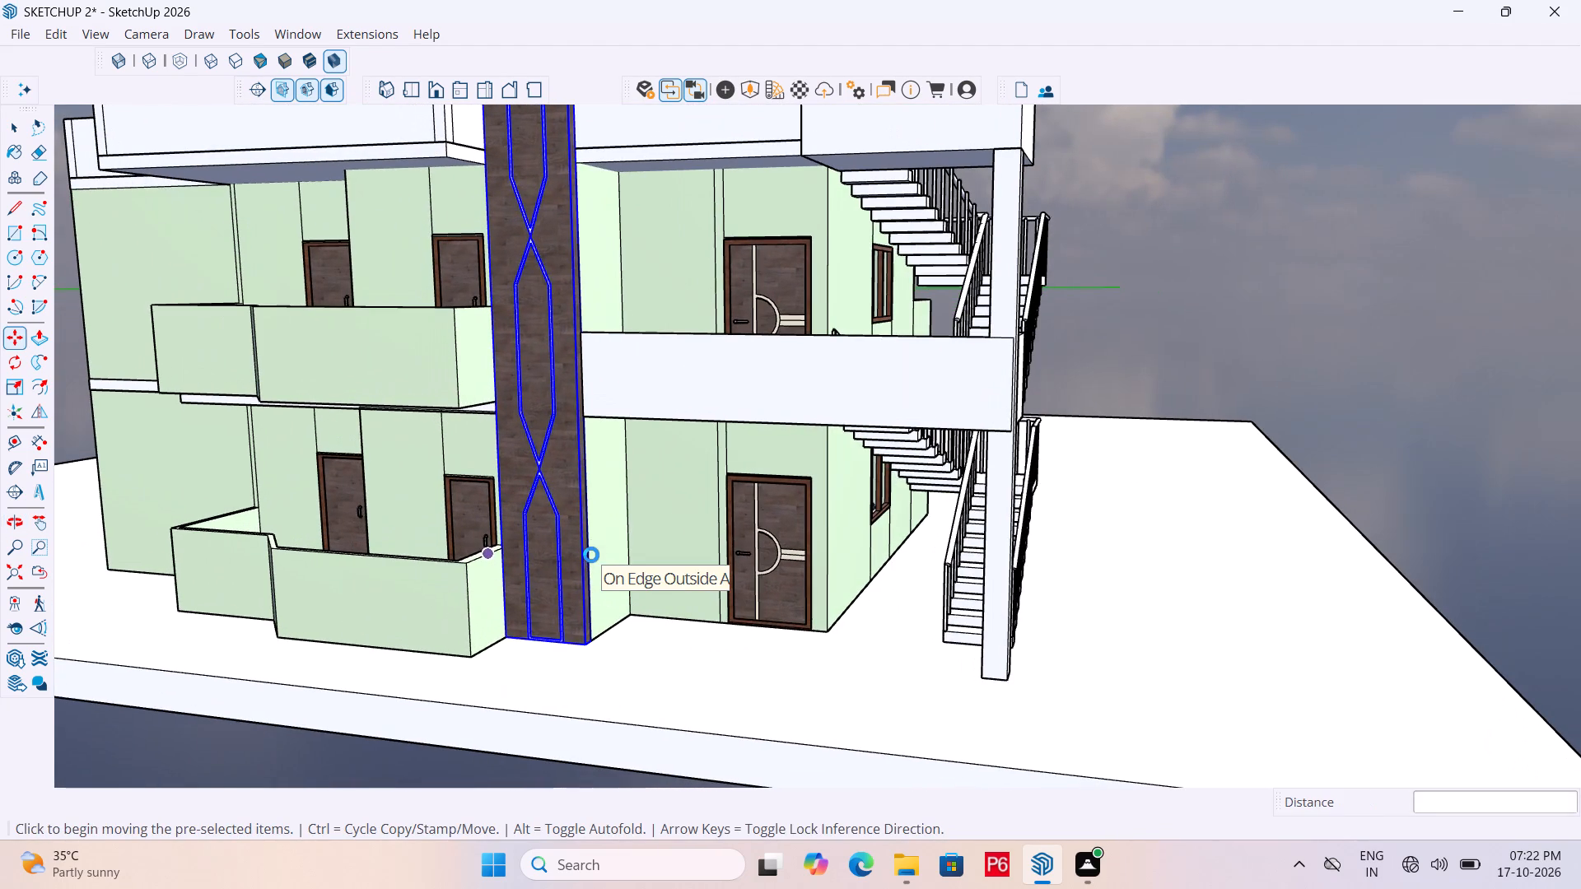
pyautogui.hotkey('ctrl', 's')
pyautogui.keyDown('ctrl'); pyautogui.scroll(-1, 591, 555); pyautogui.keyUp('ctrl')
pyautogui.hotkey('ctrl', 's')
pyautogui.hotkey('ctrl', 's')
# Open the first-floor parapet and ledge group and push the short ledge's face beside the rear balcony back about 8 7/16", flush with the wall.
pyautogui.scroll(-6, 585, 547)
pyautogui.scroll(-3, 553, 456)
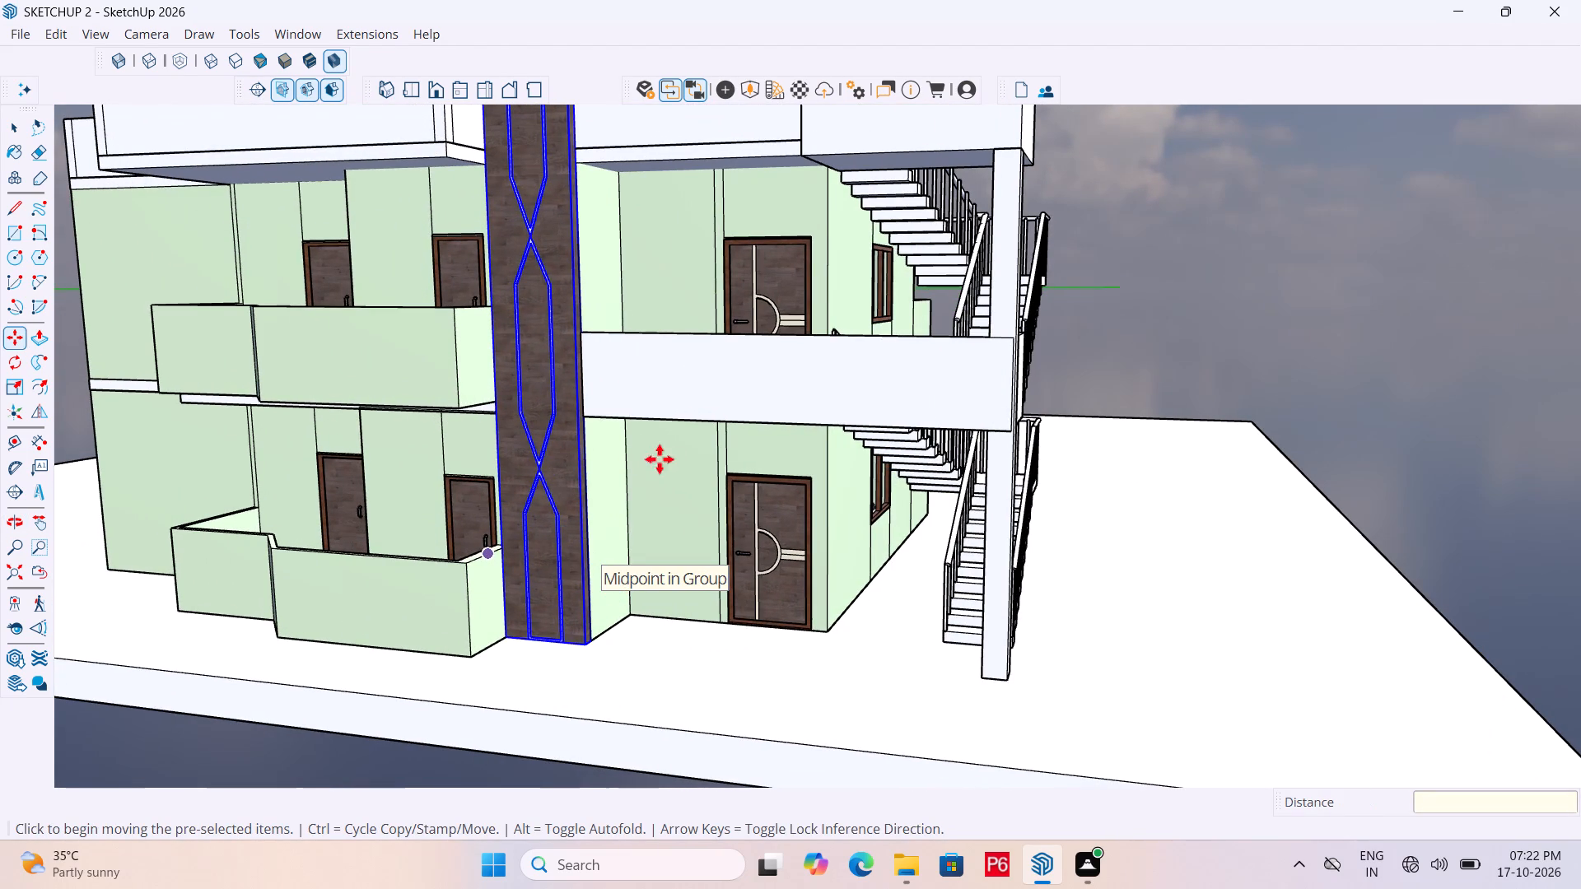
pyautogui.scroll(-5, 660, 459)
pyautogui.moveTo(553, 348); pyautogui.dragTo(584, 348, button='middle')
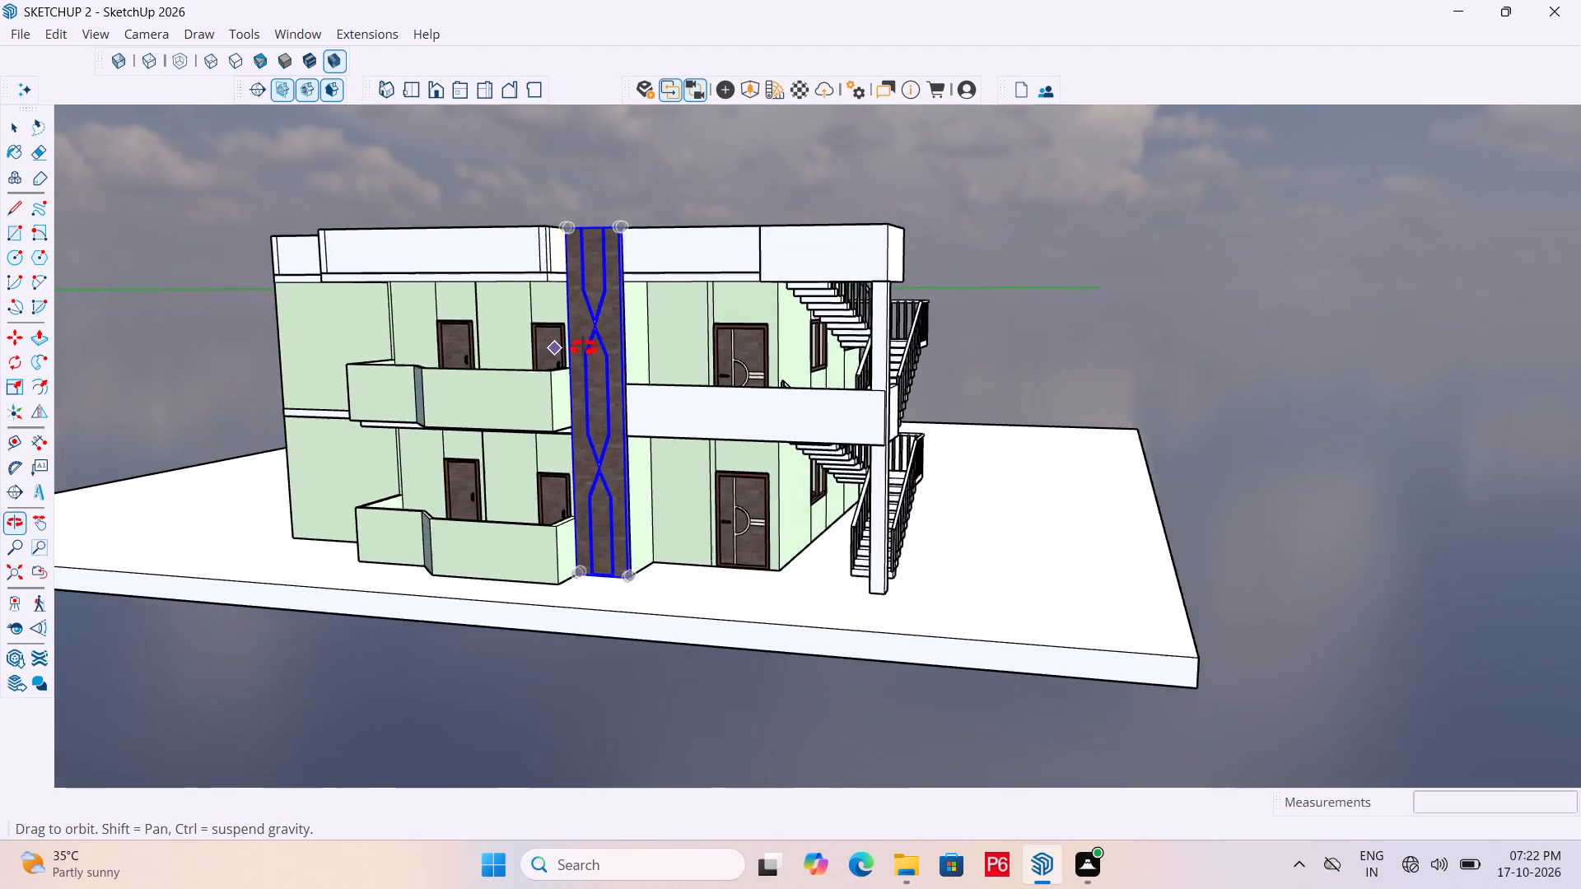
pyautogui.moveTo(584, 348); pyautogui.dragTo(554, 389, button='middle')
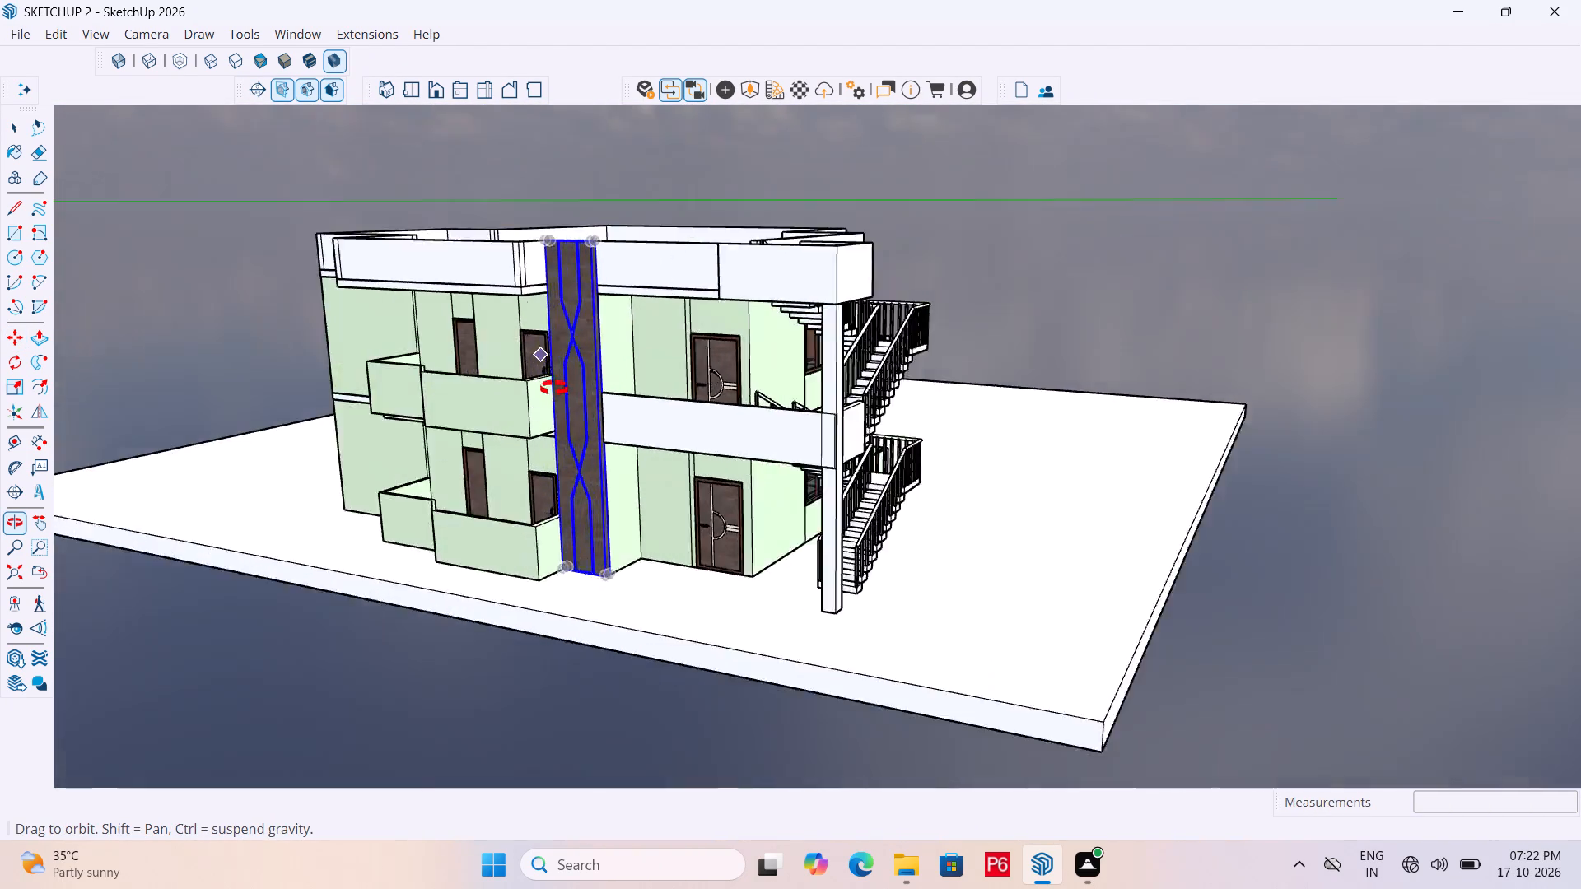
pyautogui.moveTo(554, 389); pyautogui.dragTo(869, 391, button='middle')
pyautogui.moveTo(422, 392); pyautogui.dragTo(777, 369, button='middle')
pyautogui.moveTo(328, 397); pyautogui.dragTo(808, 389, button='middle')
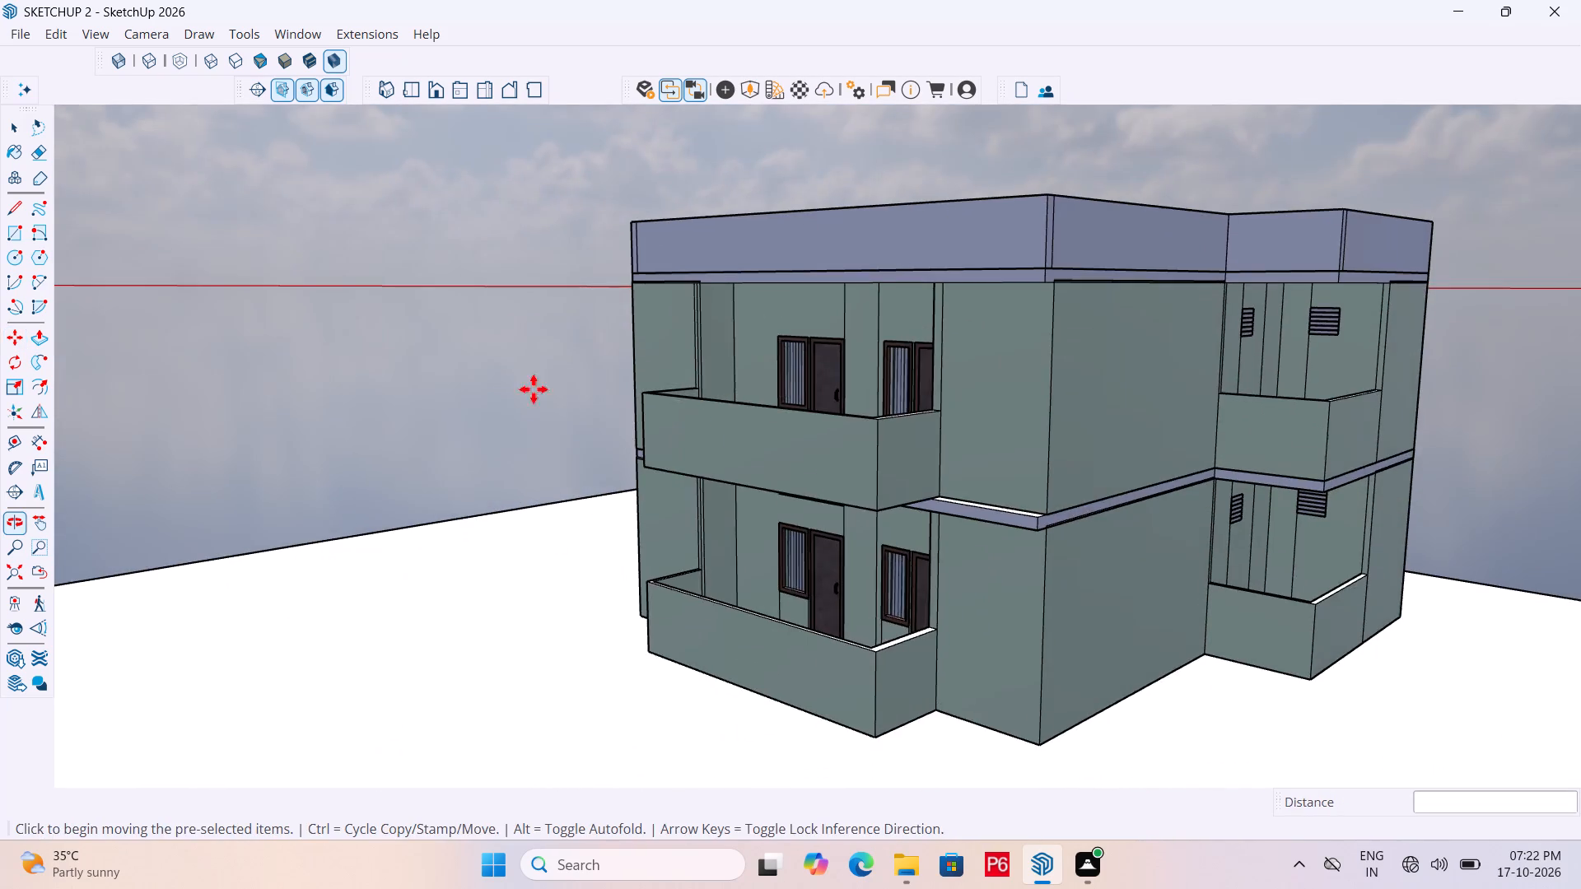
pyautogui.moveTo(482, 385); pyautogui.dragTo(210, 499, button='middle')
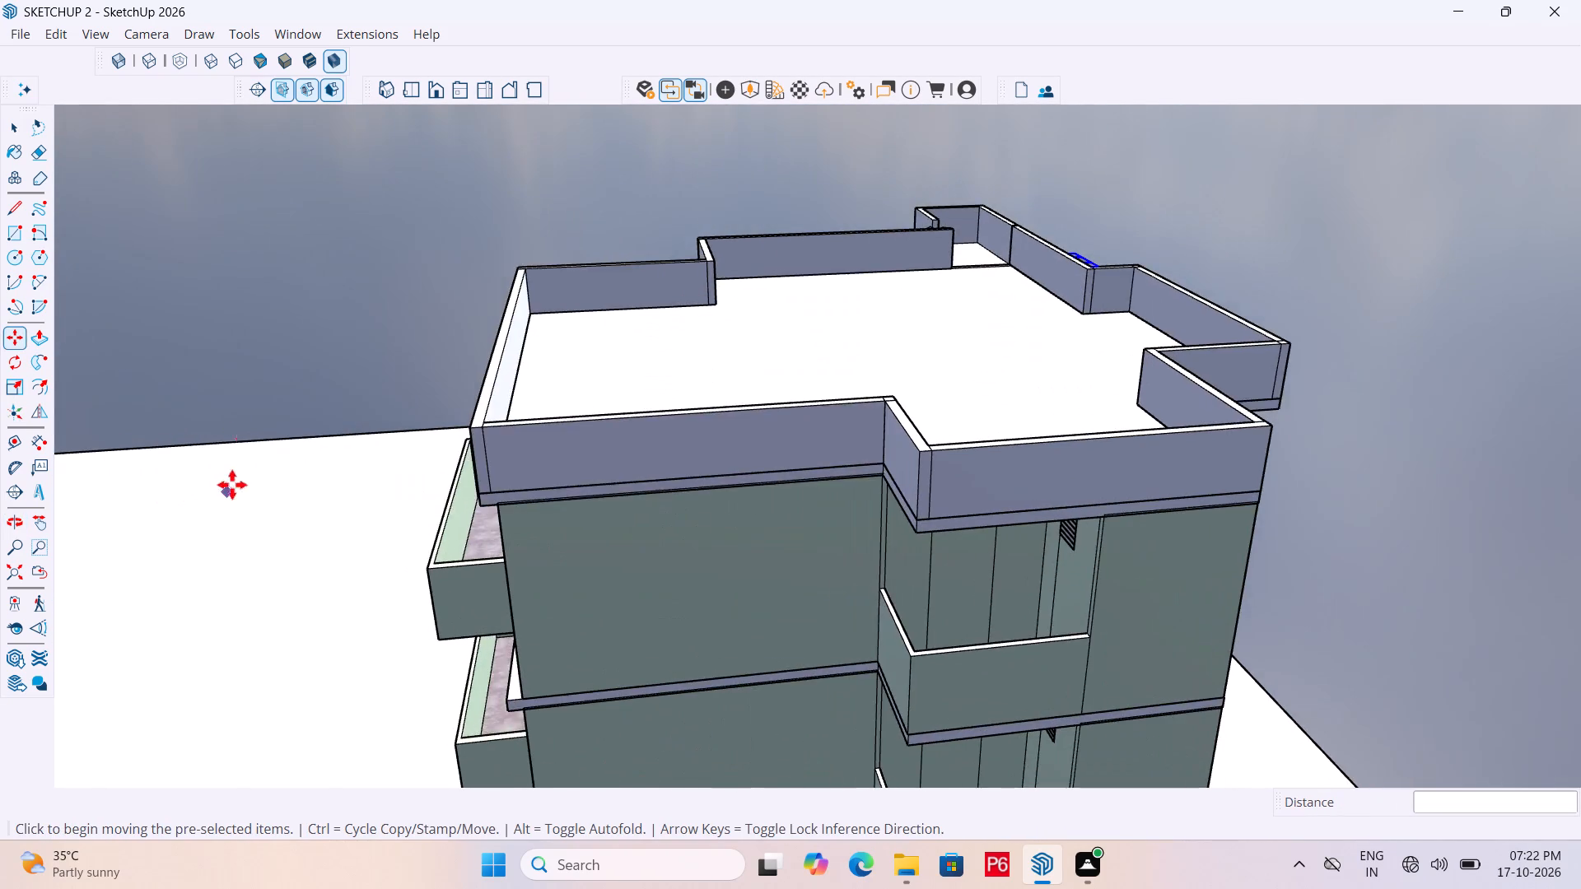
pyautogui.scroll(-4, 230, 394)
pyautogui.scroll(6, 471, 662)
pyautogui.scroll(-4, 152, 378)
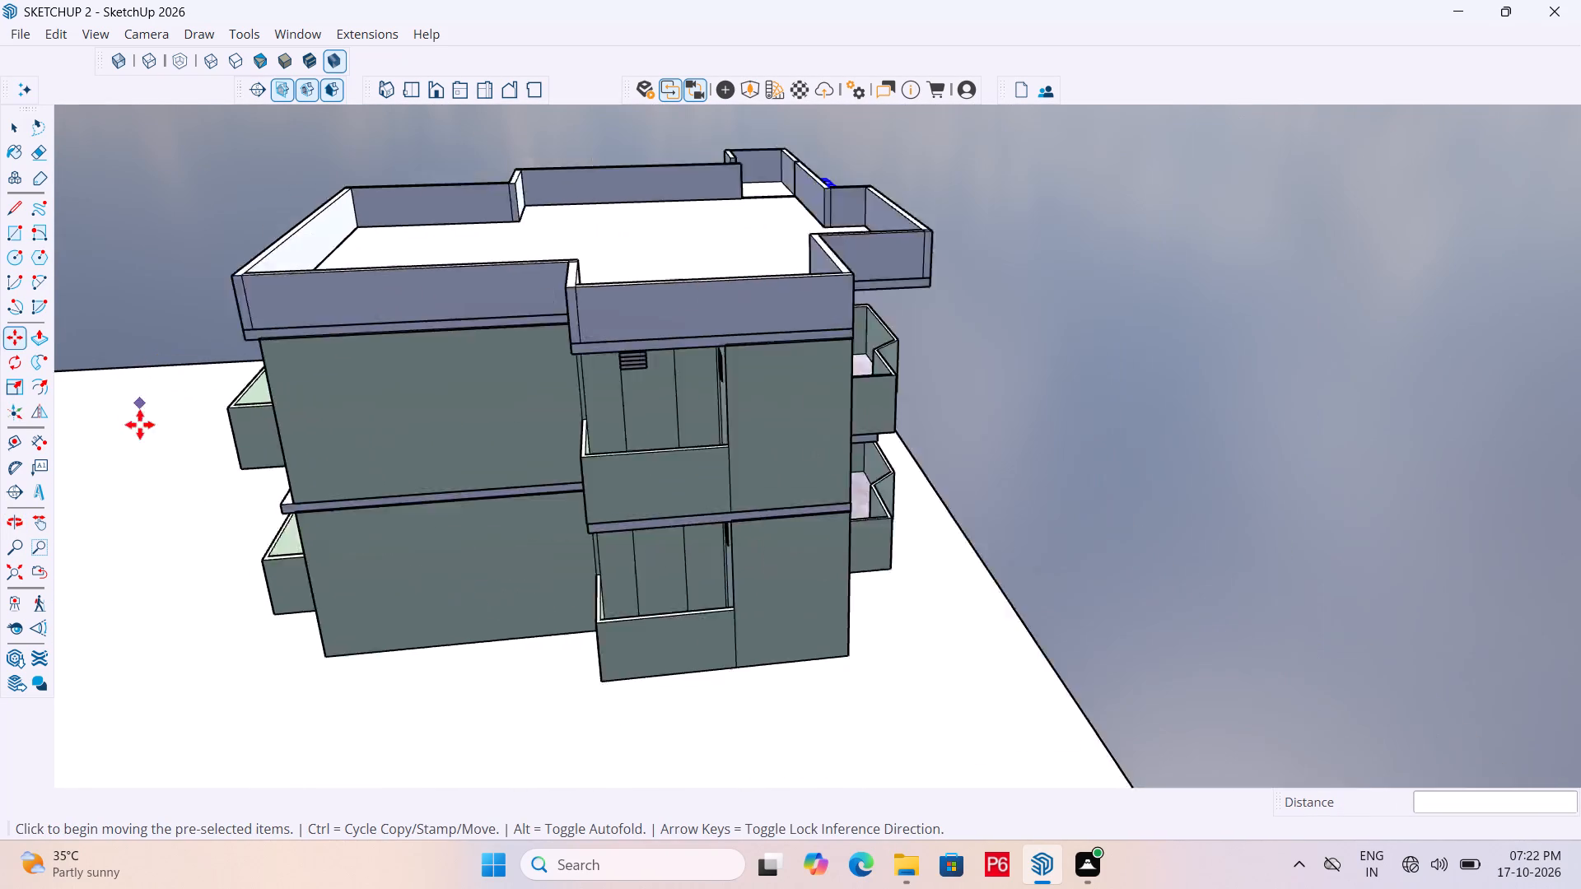
pyautogui.scroll(-3, 140, 425)
pyautogui.moveTo(172, 486); pyautogui.dragTo(480, 447, button='middle')
pyautogui.scroll(6, 404, 566)
pyautogui.moveTo(405, 580); pyautogui.dragTo(474, 600, button='middle')
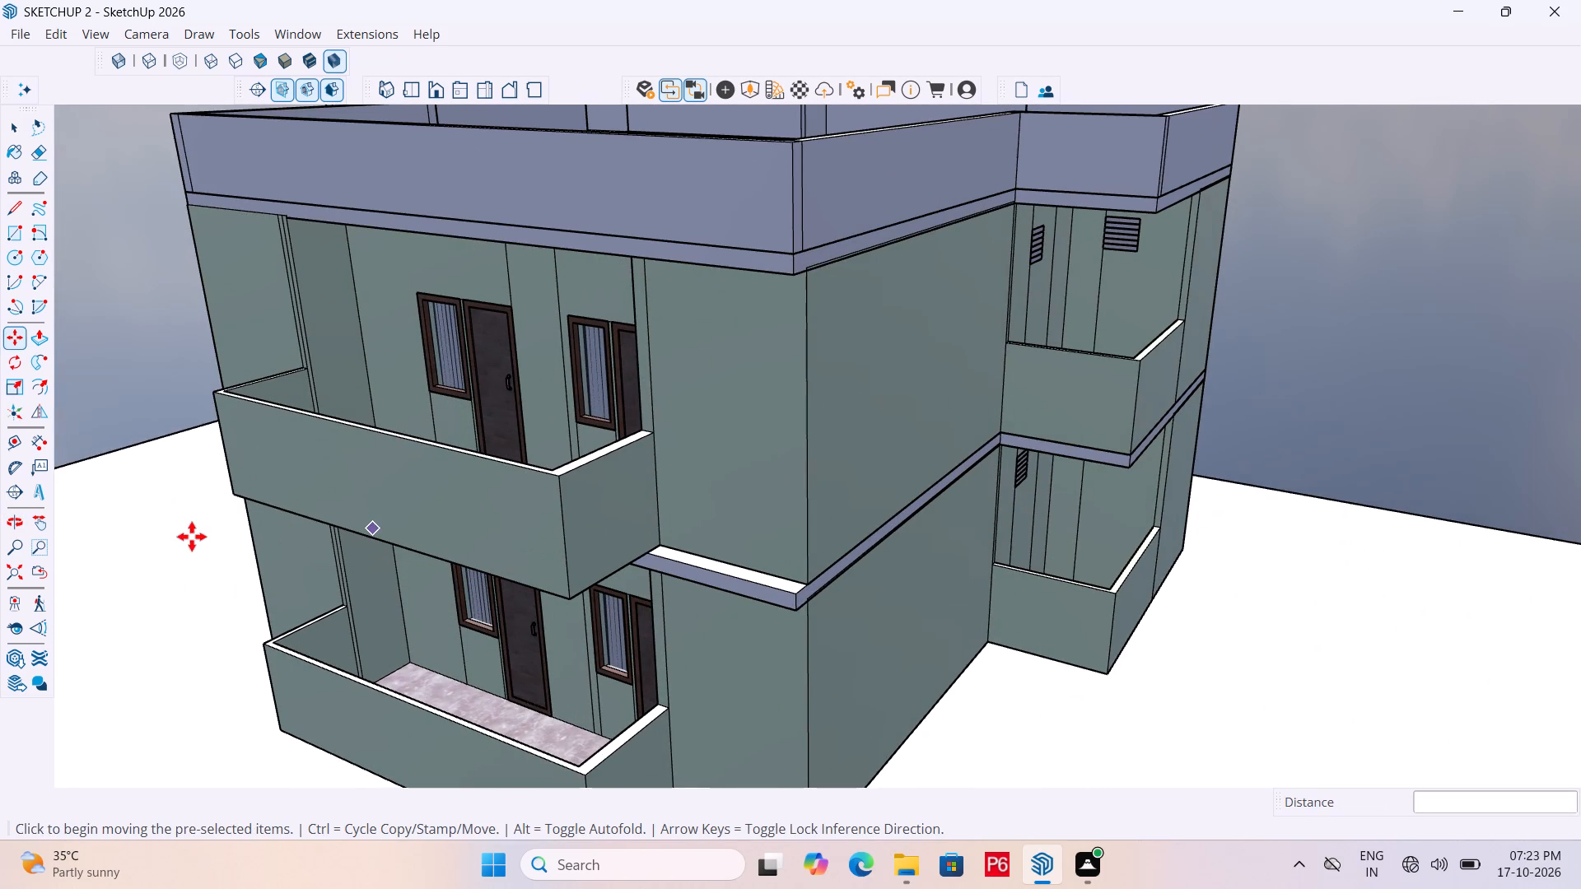
pyautogui.moveTo(727, 561); pyautogui.dragTo(649, 456, button='middle')
pyautogui.scroll(1, 646, 431)
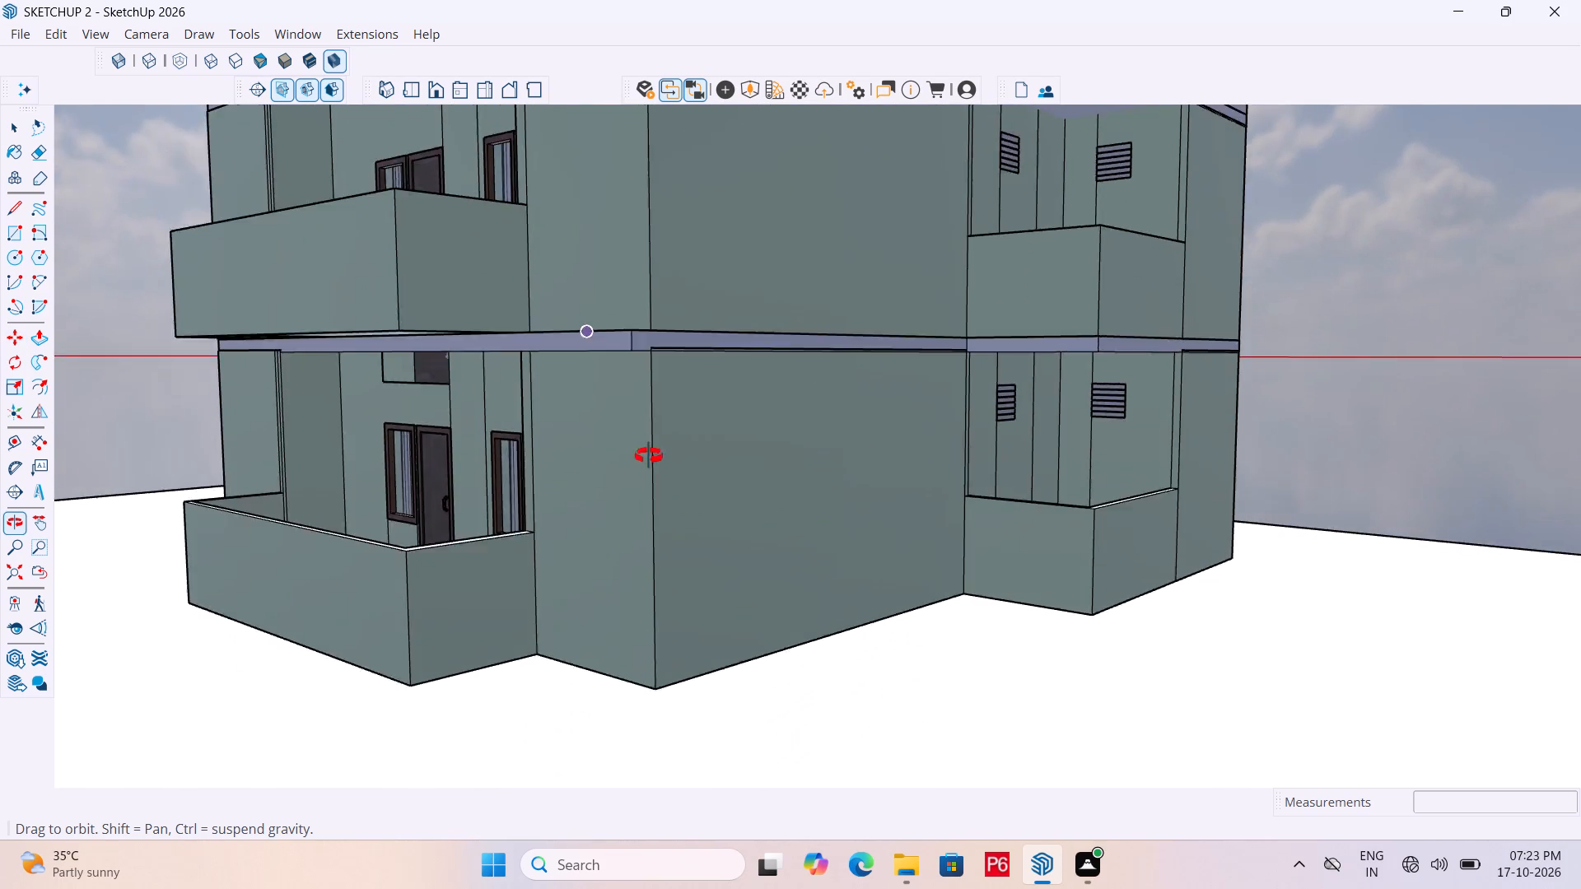
pyautogui.moveTo(649, 456); pyautogui.dragTo(647, 525, button='middle')
pyautogui.scroll(4, 647, 510)
pyautogui.press('space')
pyautogui.doubleClick(577, 519)
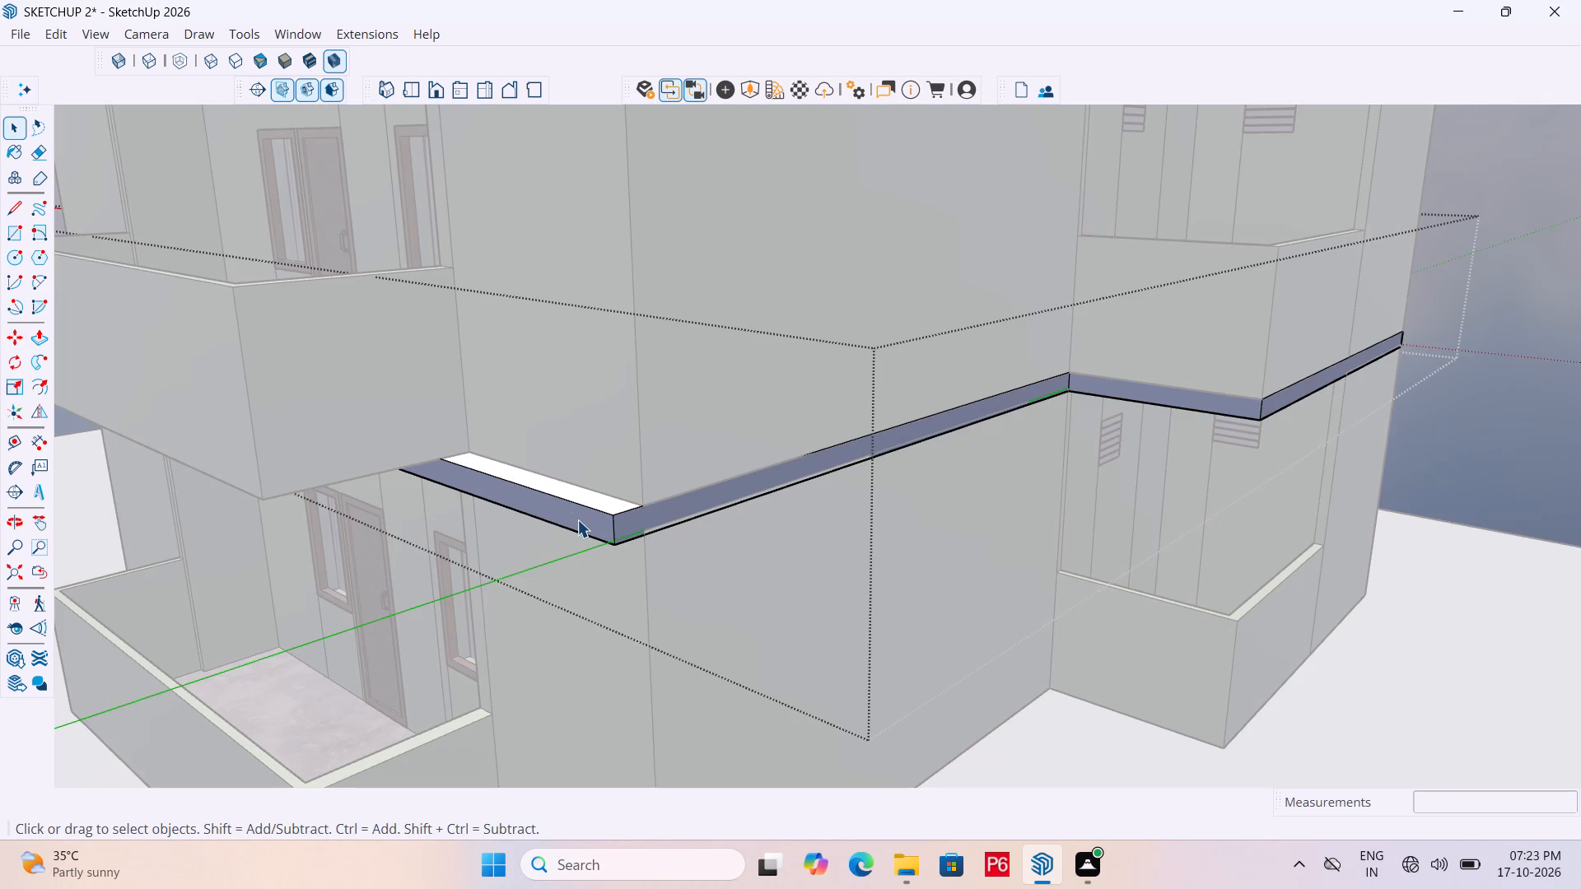
pyautogui.click(553, 507)
pyautogui.press('p')
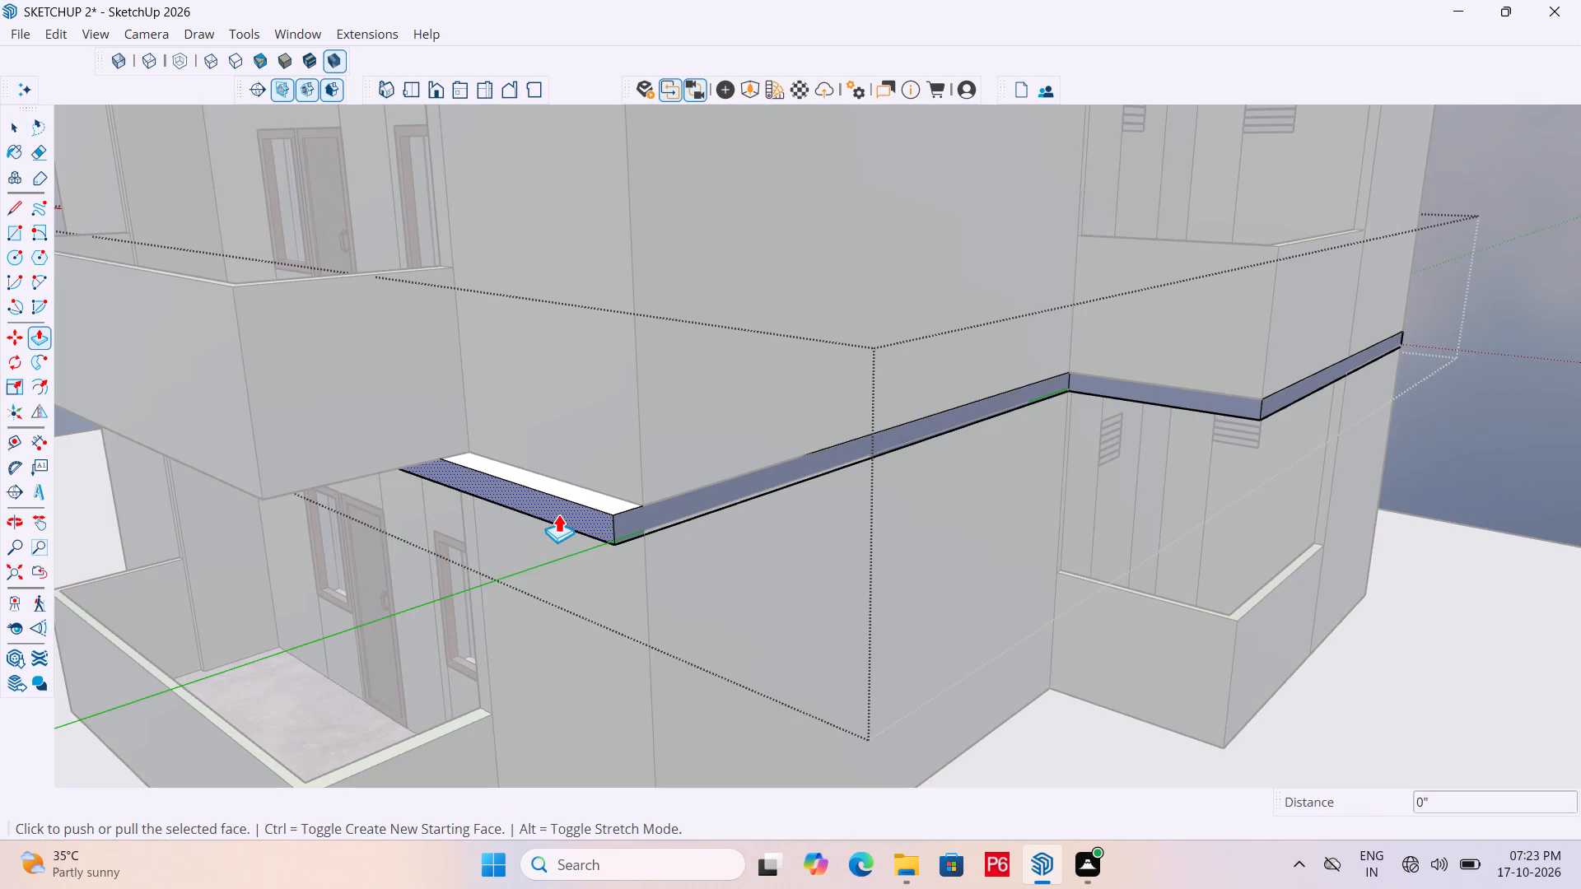
pyautogui.click(558, 514)
pyautogui.scroll(5, 576, 504)
pyautogui.press('space')
pyautogui.click(589, 524)
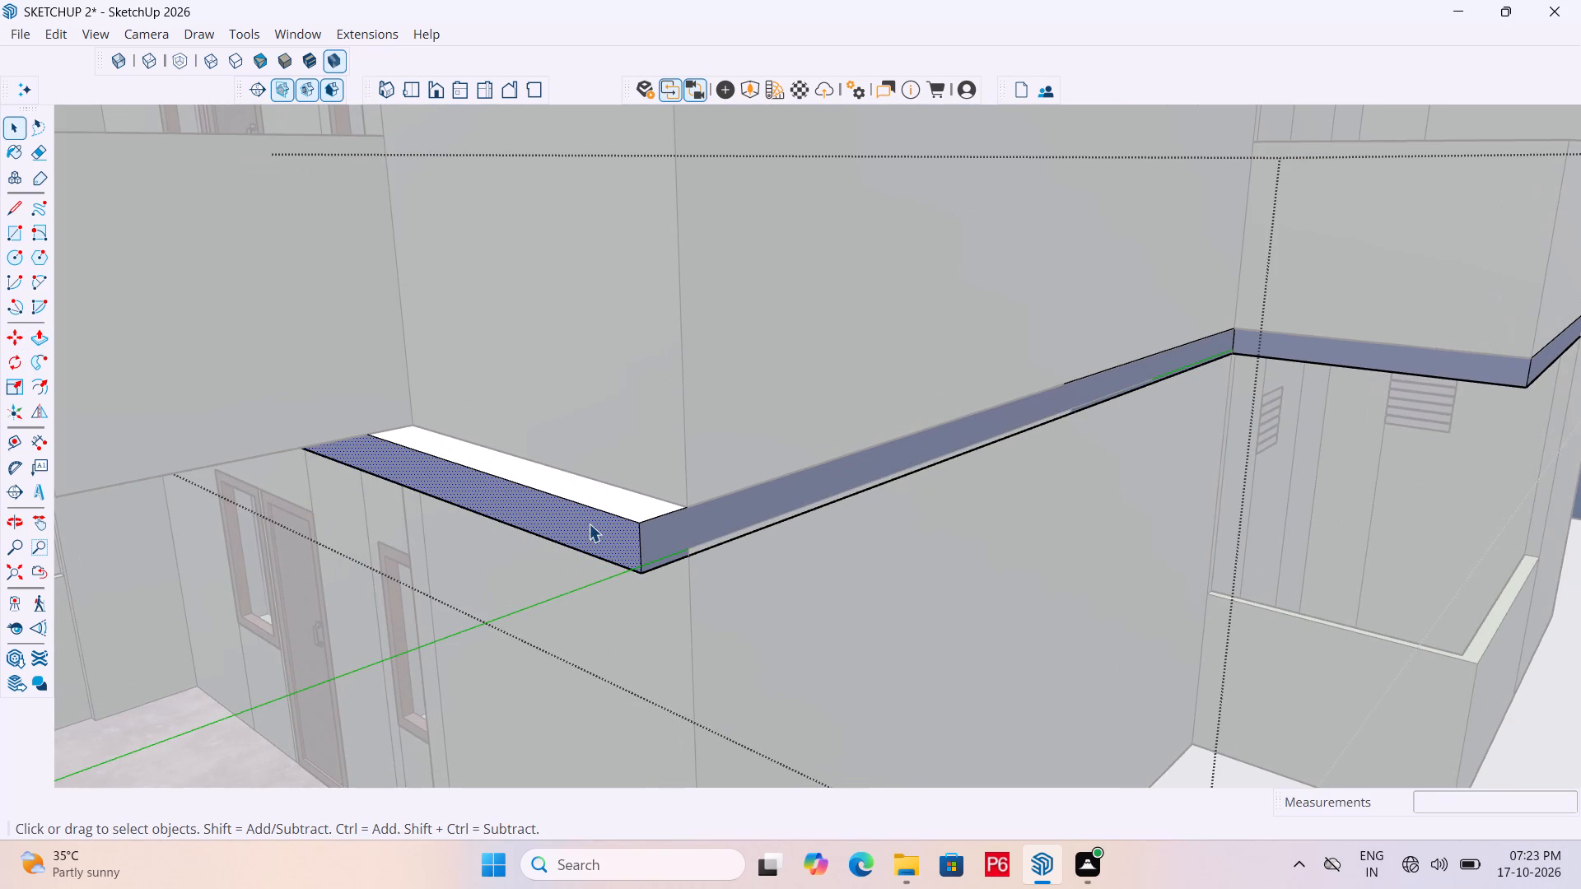
pyautogui.press('p')
pyautogui.click(589, 524)
pyautogui.click(641, 421)
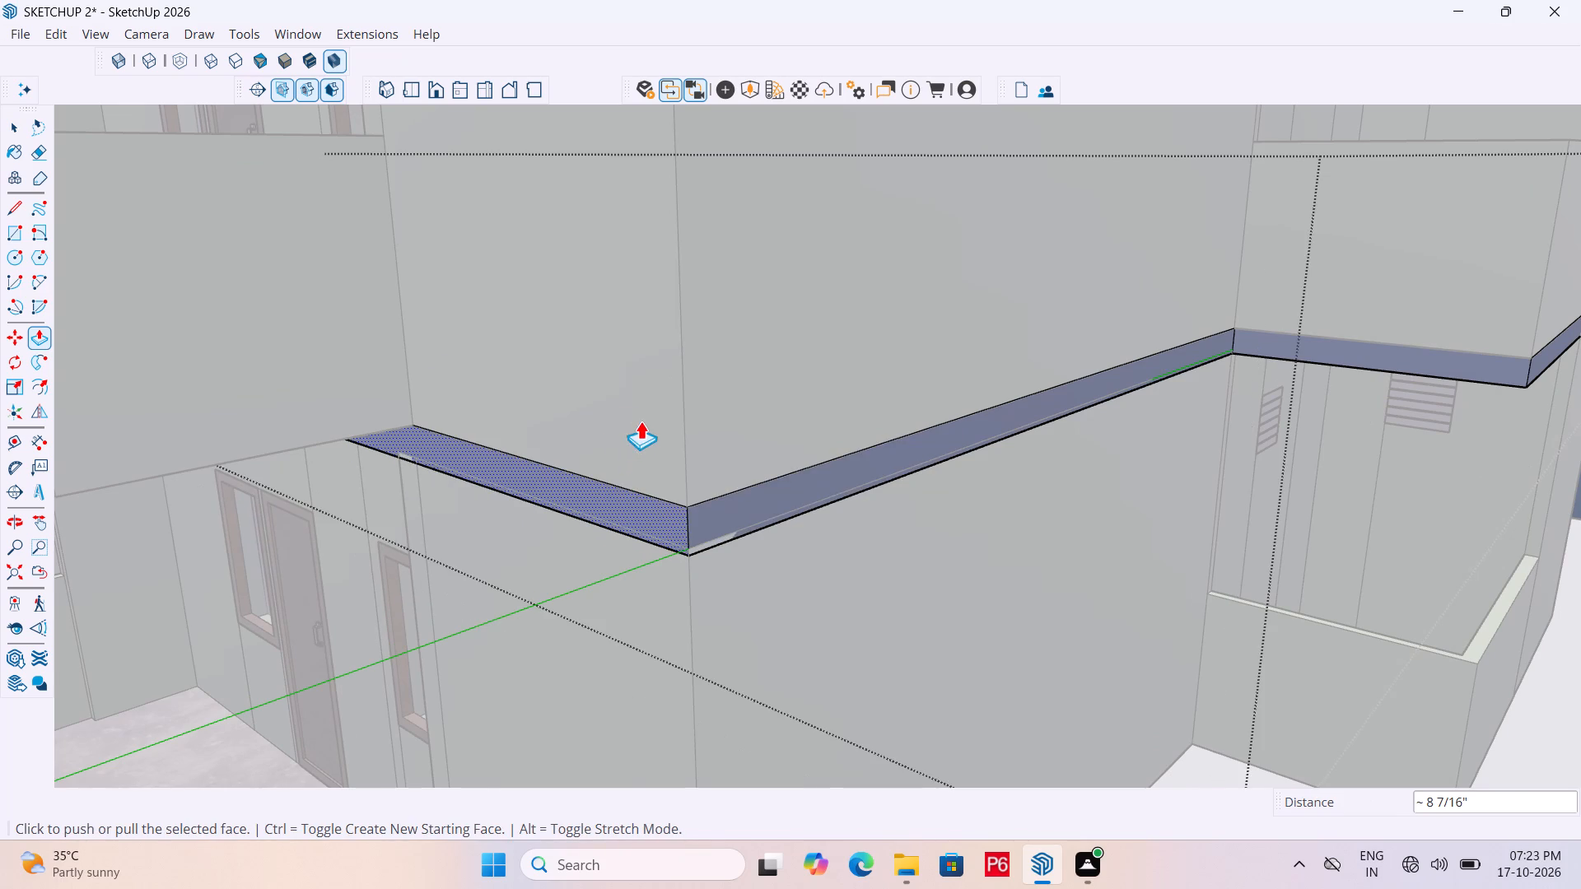
# Save the model with the trimmed rear ledge and leave the ledge group.
pyautogui.scroll(-13, 515, 385)
pyautogui.hotkey('ctrl', 's')
pyautogui.hotkey('ctrl', 's')
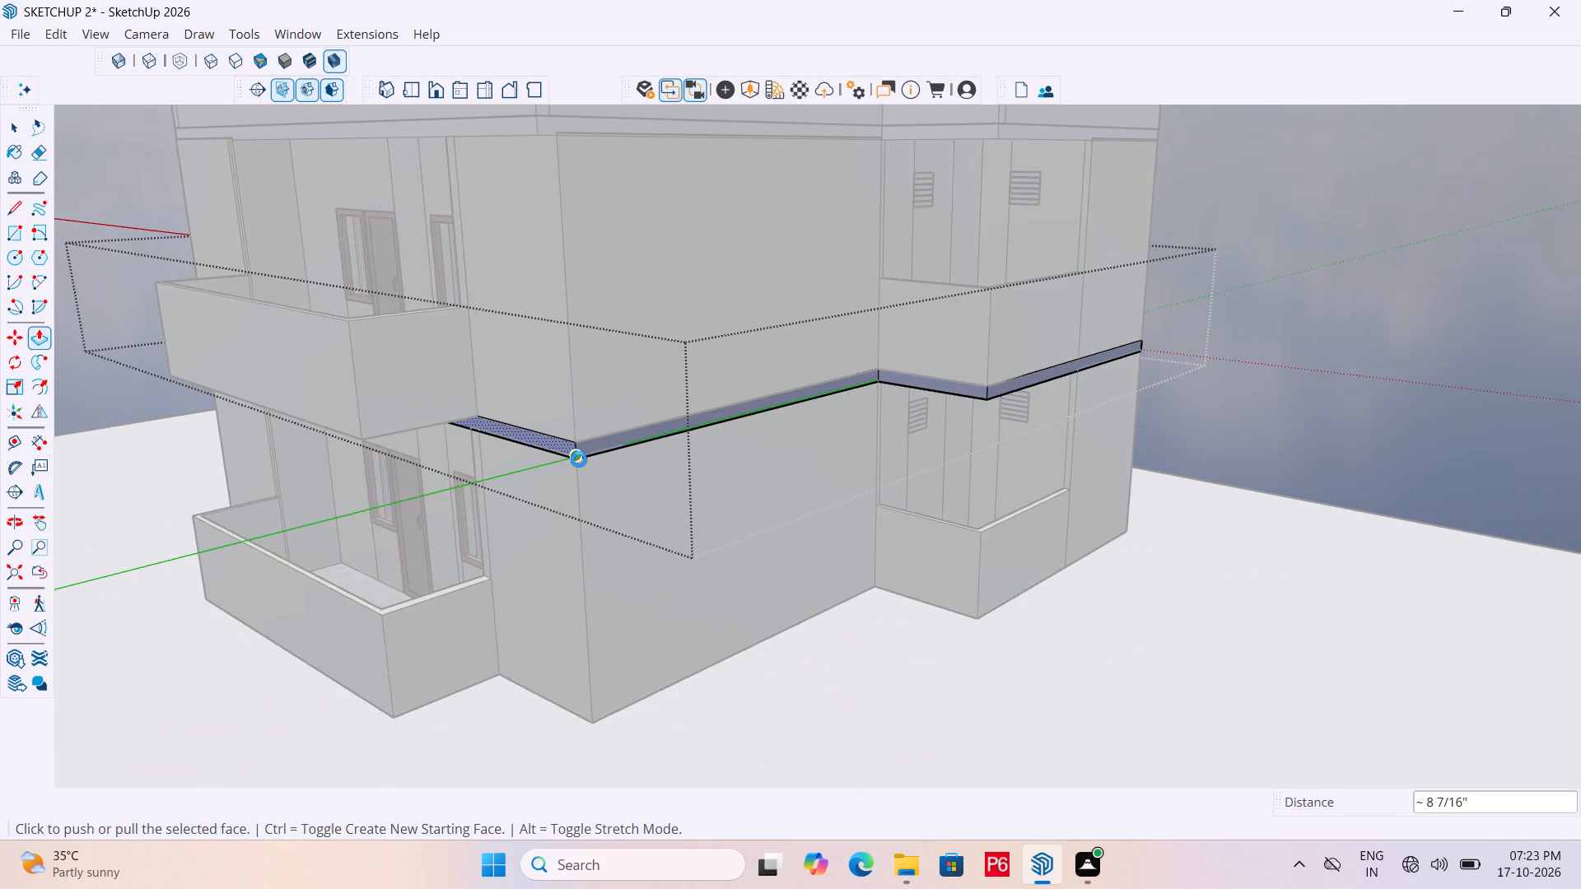
pyautogui.hotkey('ctrl', 's')
pyautogui.hotkey('ctrl', 's')
pyautogui.hotkey('ctrl', 's')
pyautogui.moveTo(1181, 444); pyautogui.dragTo(977, 454, button='middle')
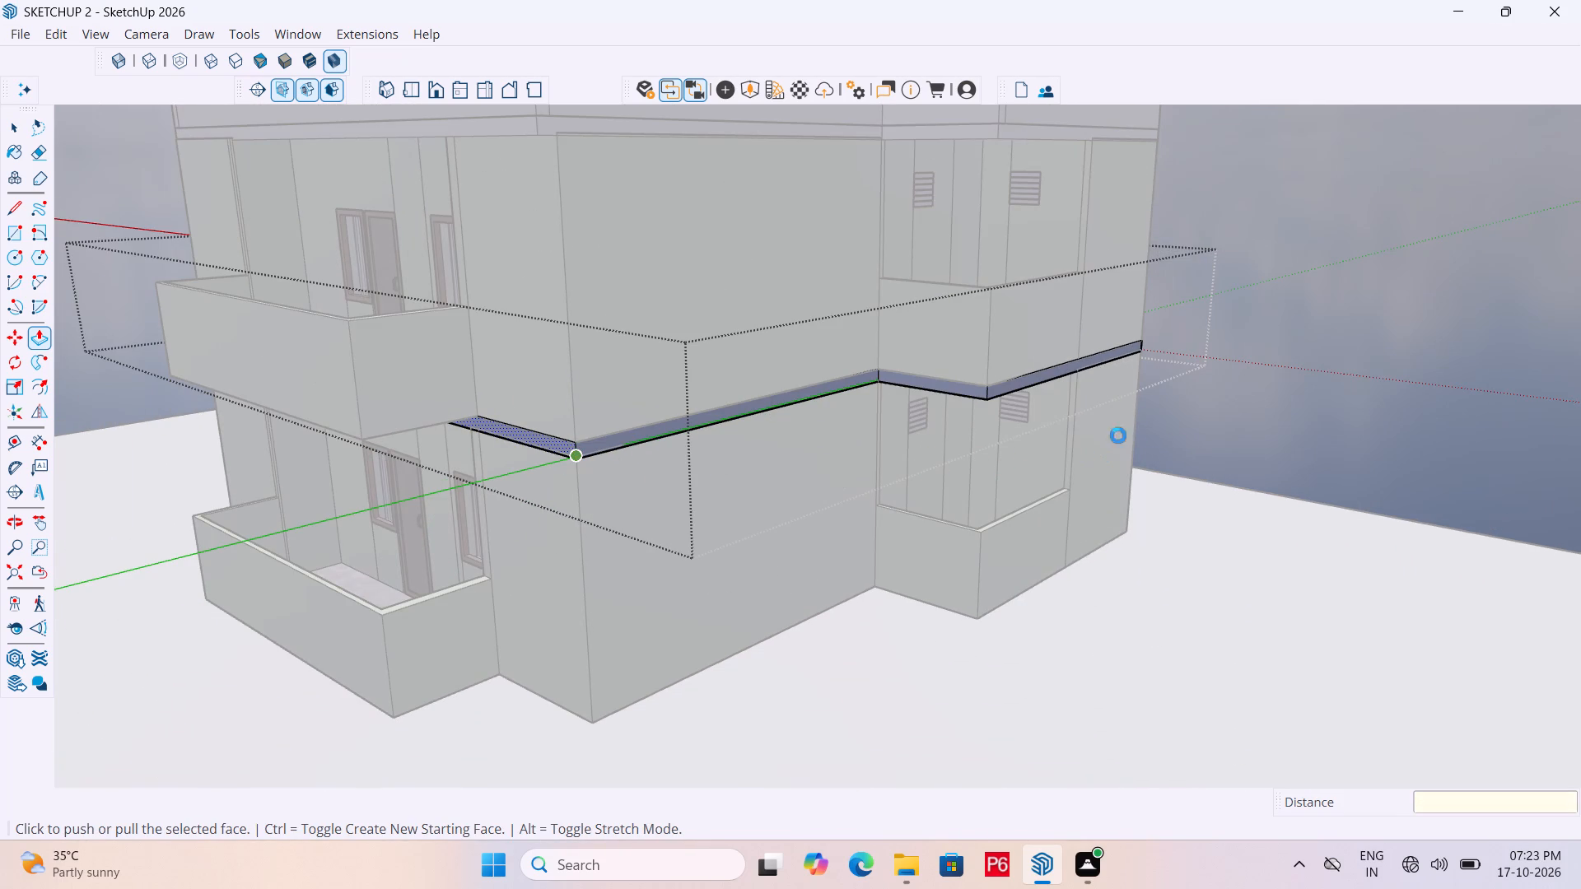
pyautogui.scroll(-4, 1171, 424)
pyautogui.press('space')
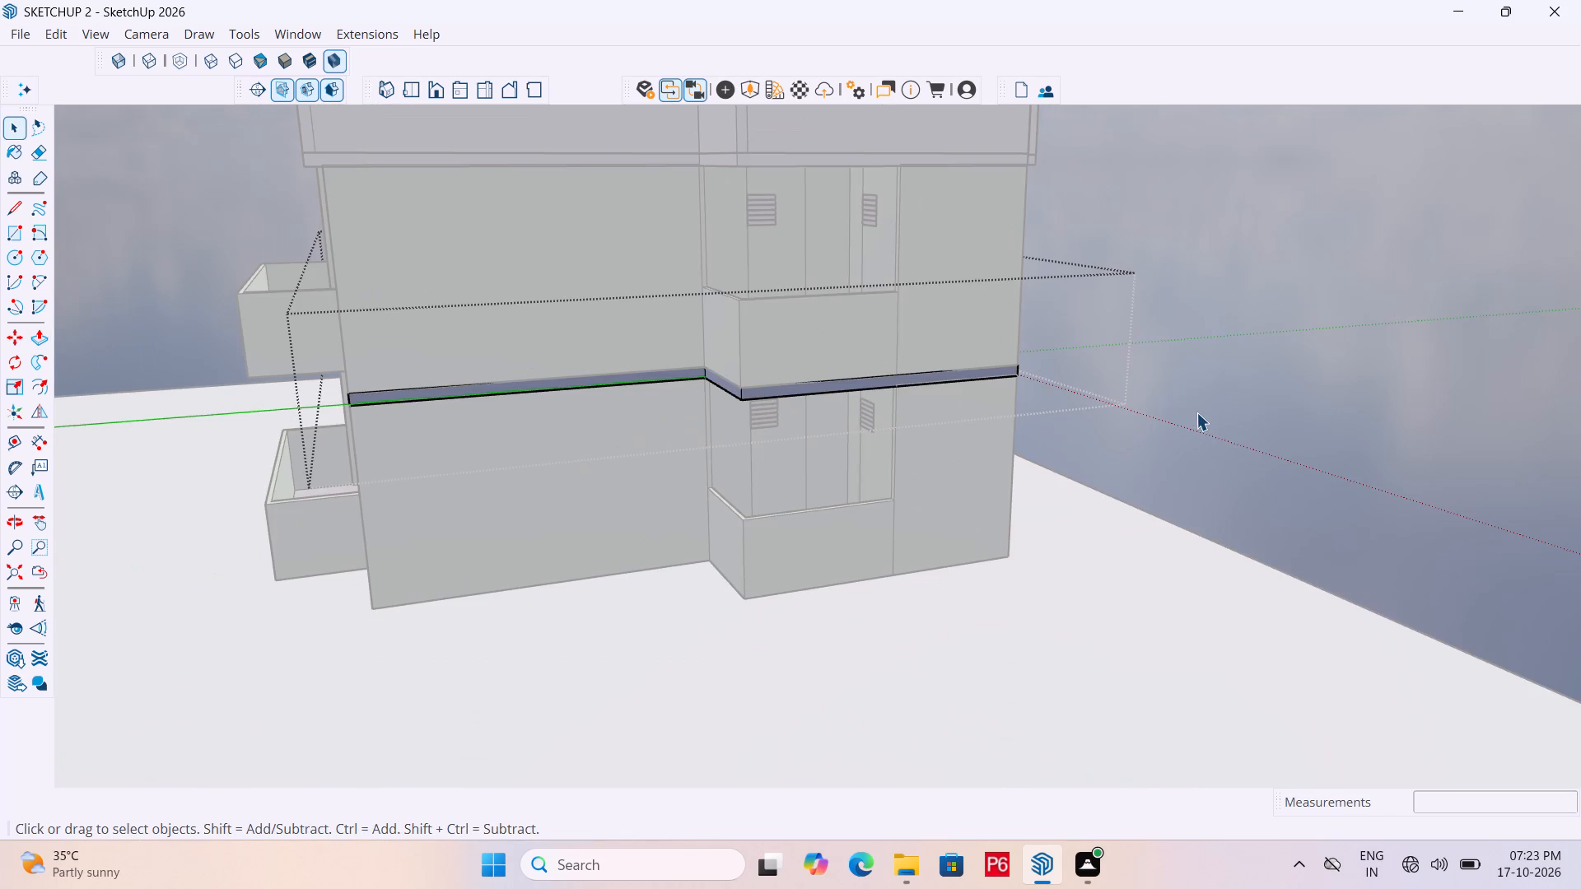
pyautogui.click(1196, 412)
# Examine the house from all sides, highlighting the first-floor and ground-floor wall groups, and clear the selection.
pyautogui.moveTo(1196, 403); pyautogui.dragTo(347, 449, button='middle')
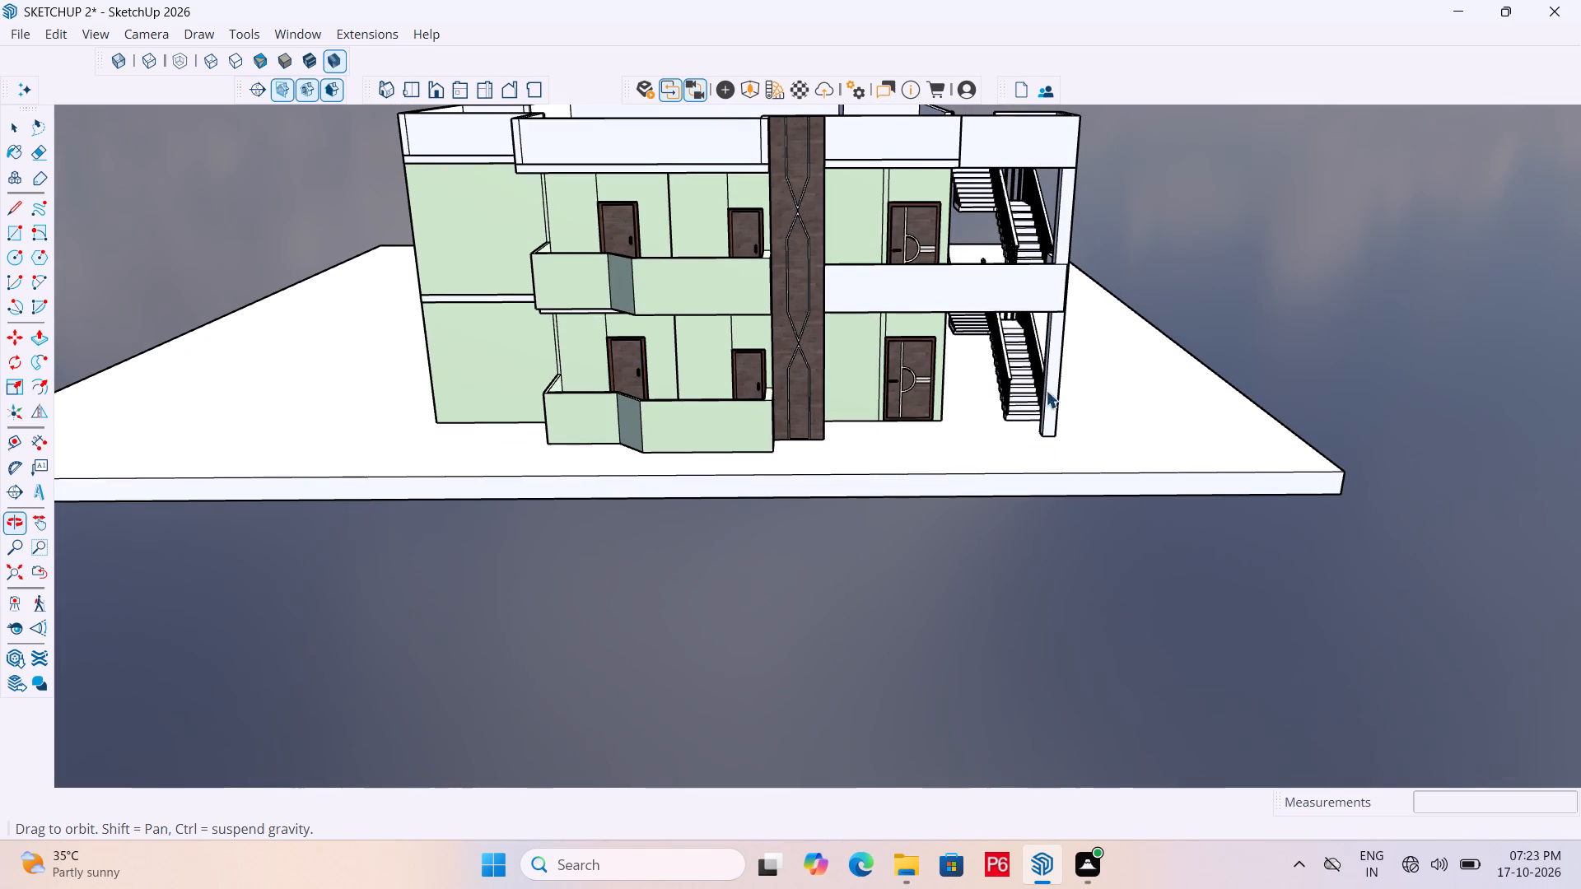
pyautogui.press('space')
pyautogui.click(1094, 570)
pyautogui.moveTo(1033, 341); pyautogui.dragTo(753, 283, button='middle')
pyautogui.scroll(-3, 935, 559)
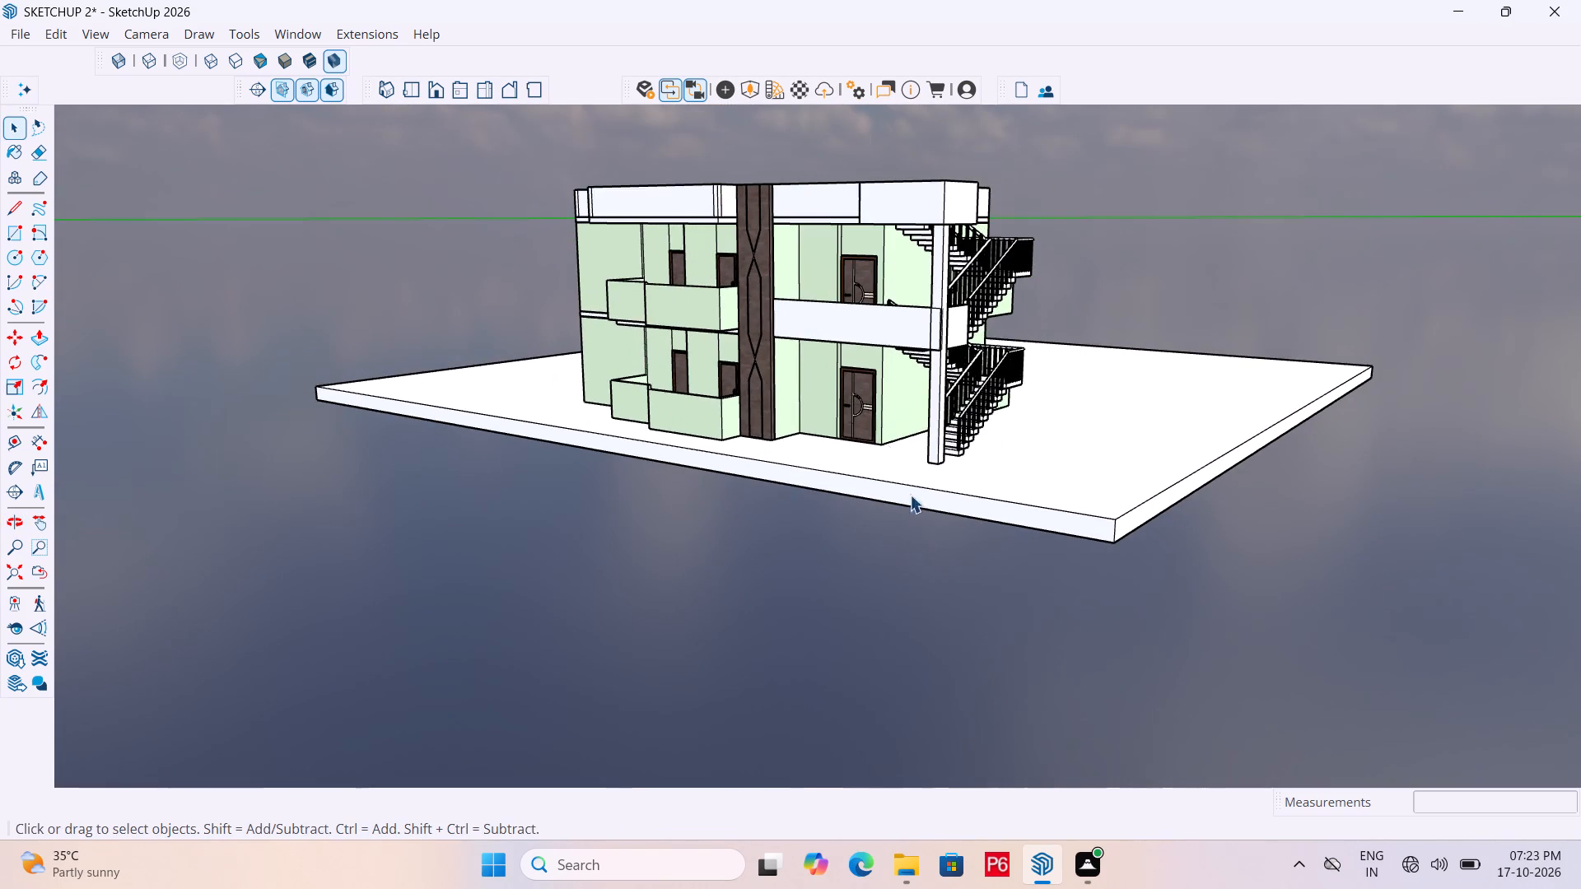
pyautogui.scroll(4, 870, 226)
pyautogui.moveTo(557, 274); pyautogui.dragTo(715, 407, button='middle')
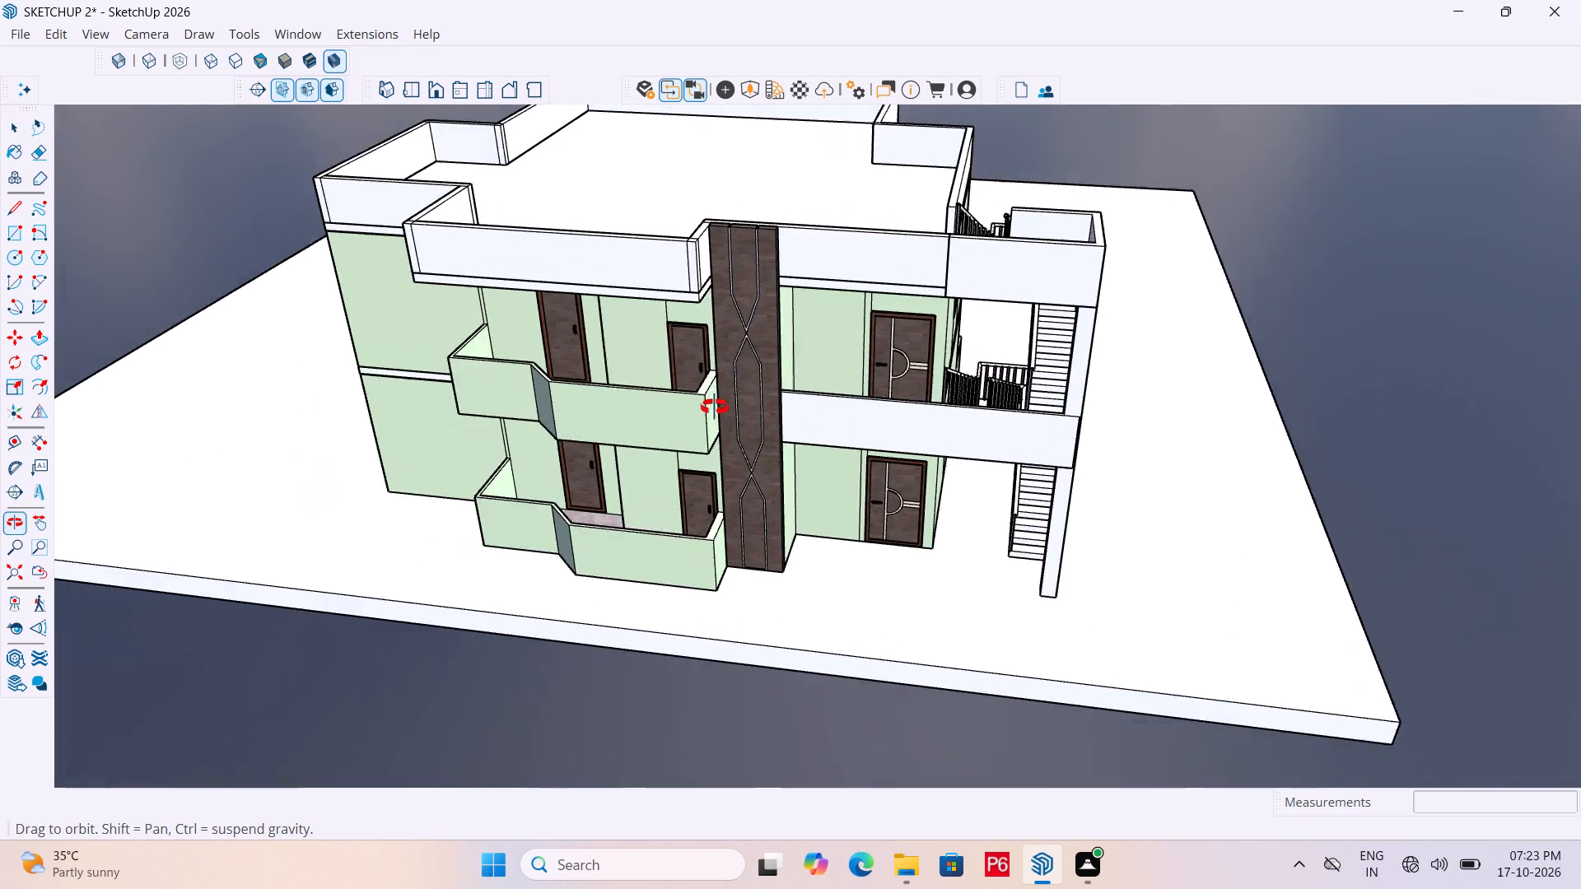
pyautogui.moveTo(715, 407); pyautogui.dragTo(599, 375, button='middle')
pyautogui.scroll(3, 656, 195)
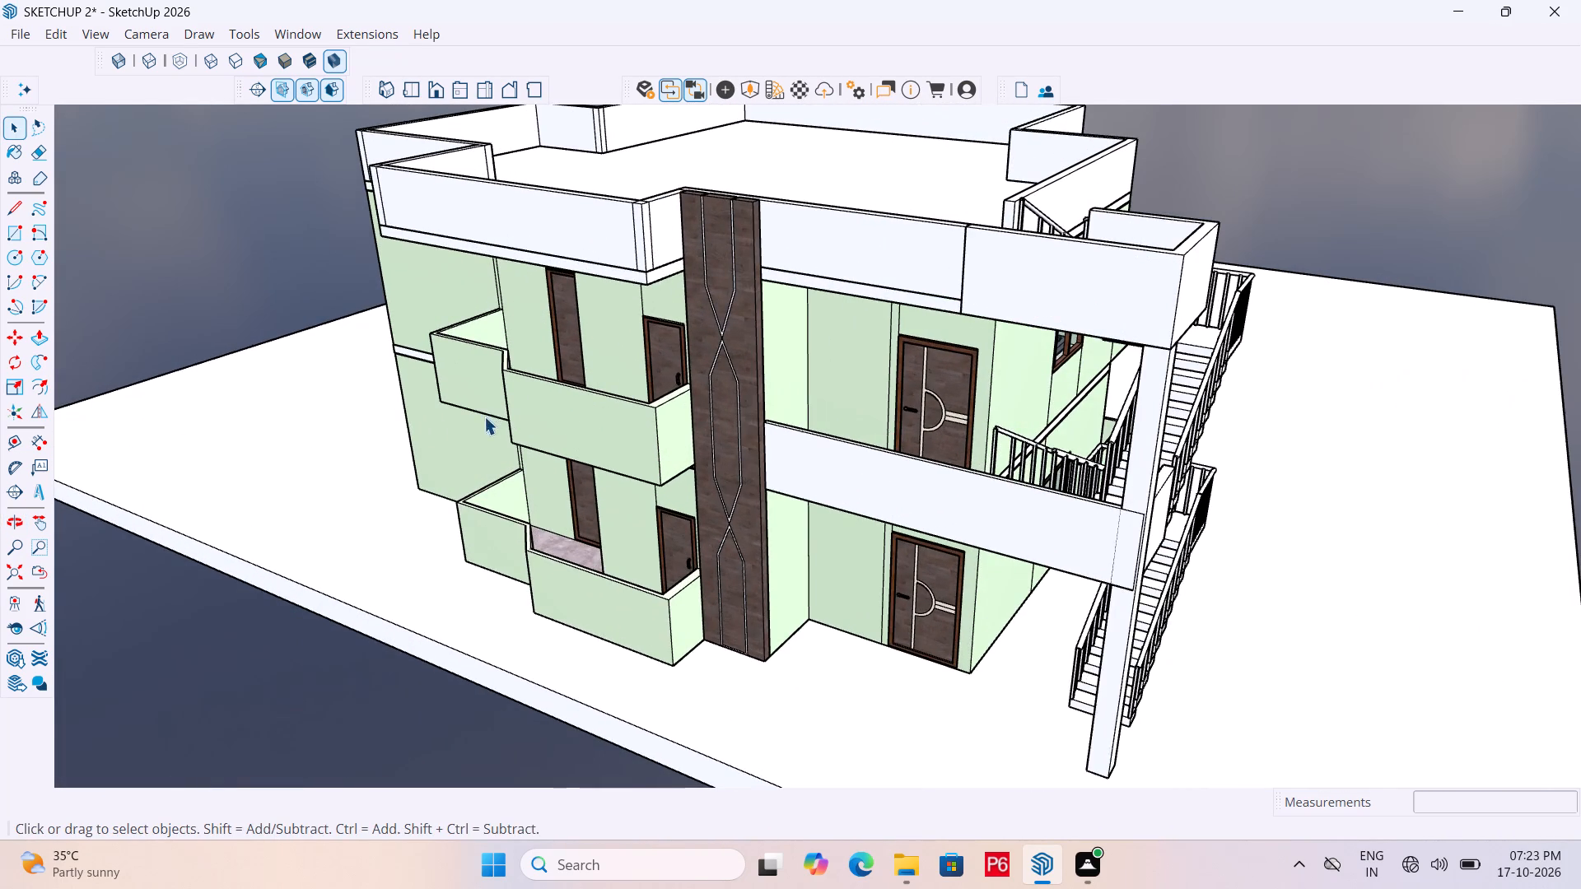
pyautogui.scroll(-4, 484, 421)
pyautogui.moveTo(721, 430); pyautogui.dragTo(749, 319, button='middle')
pyautogui.scroll(2, 749, 319)
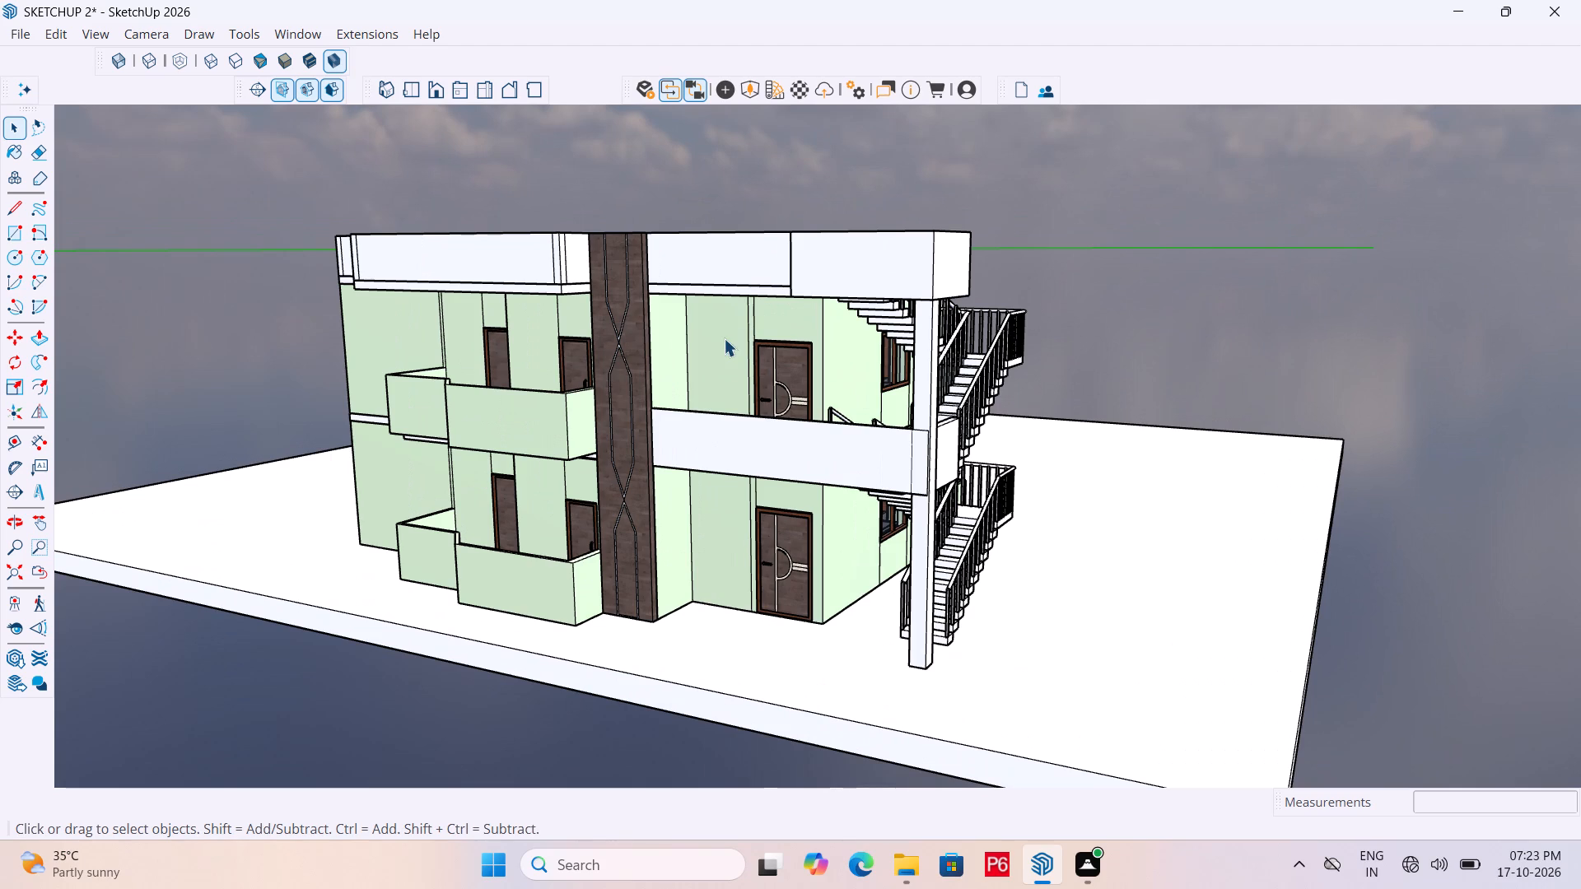
pyautogui.click(724, 338)
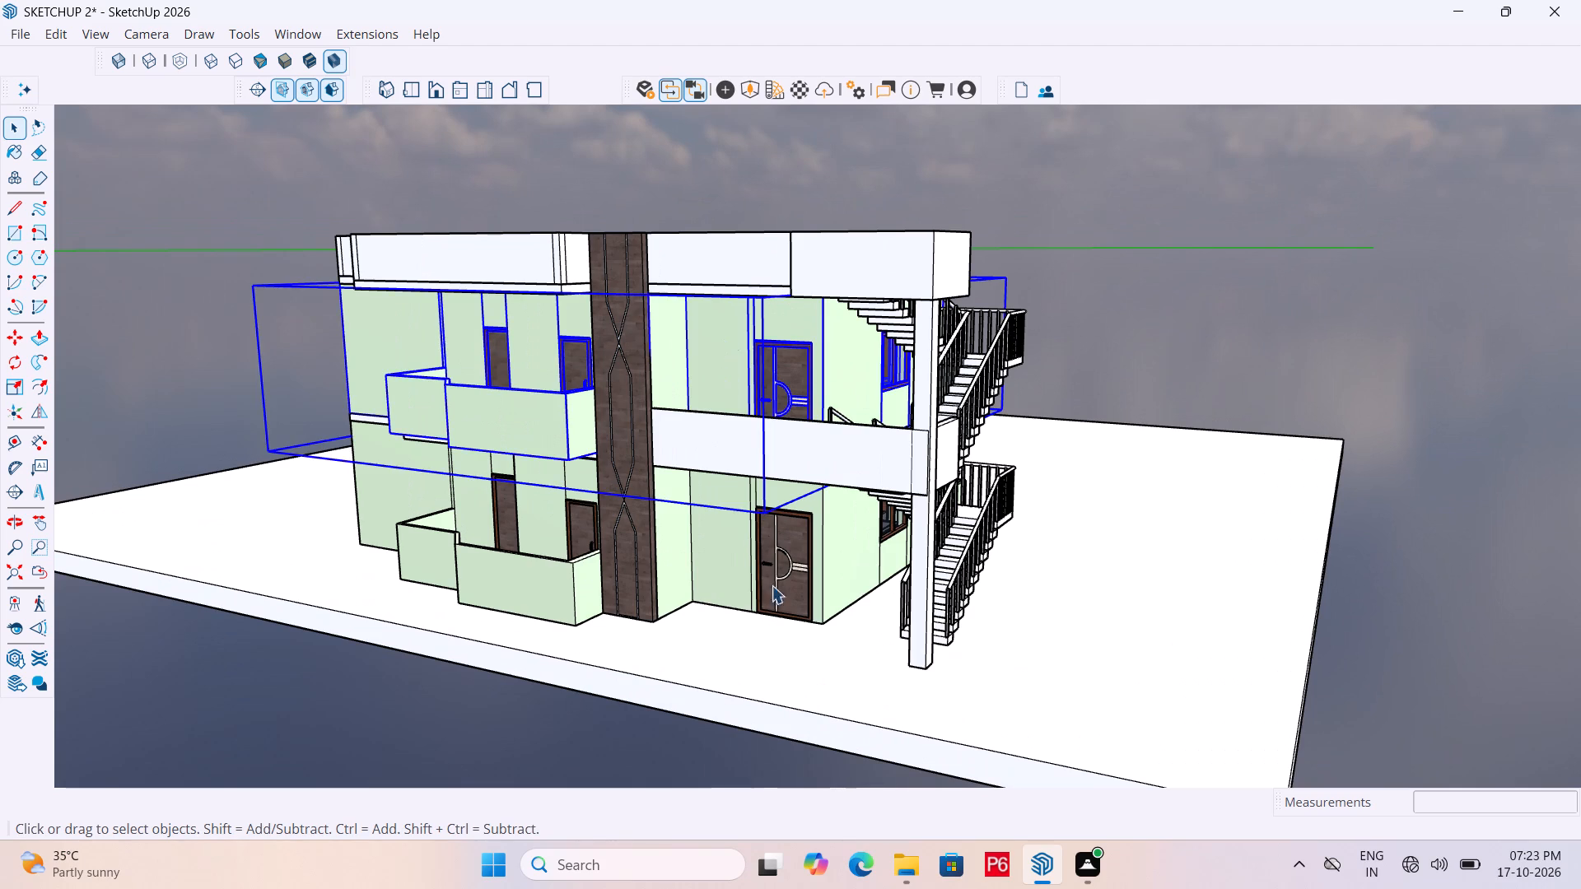
pyautogui.keyDown('ctrl'); pyautogui.click(730, 559); pyautogui.keyUp('ctrl')
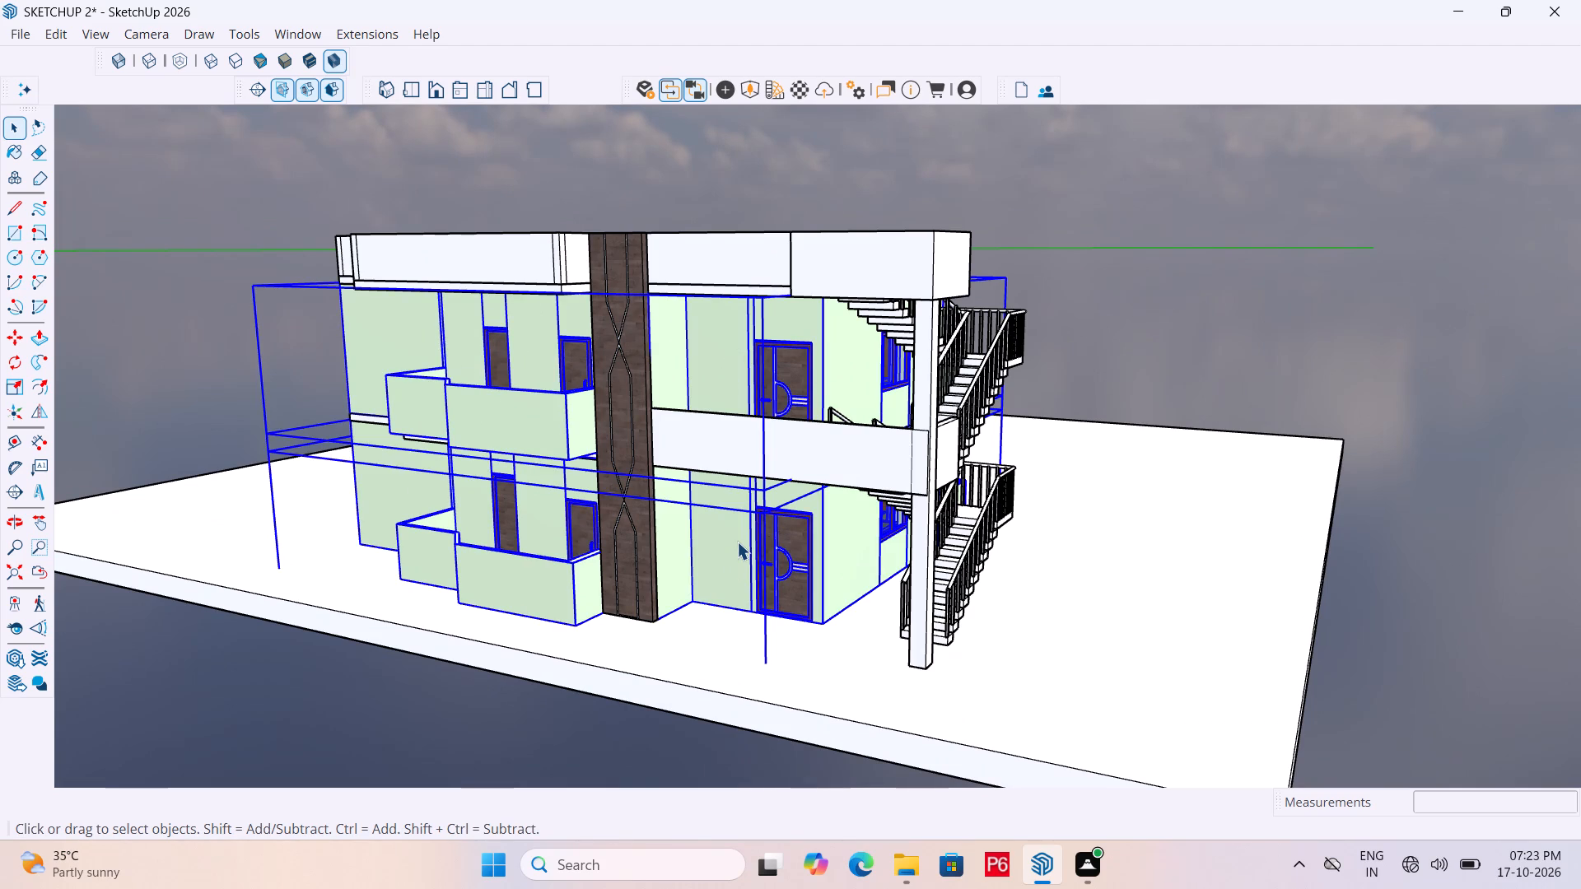
pyautogui.moveTo(891, 503); pyautogui.dragTo(411, 500, button='middle')
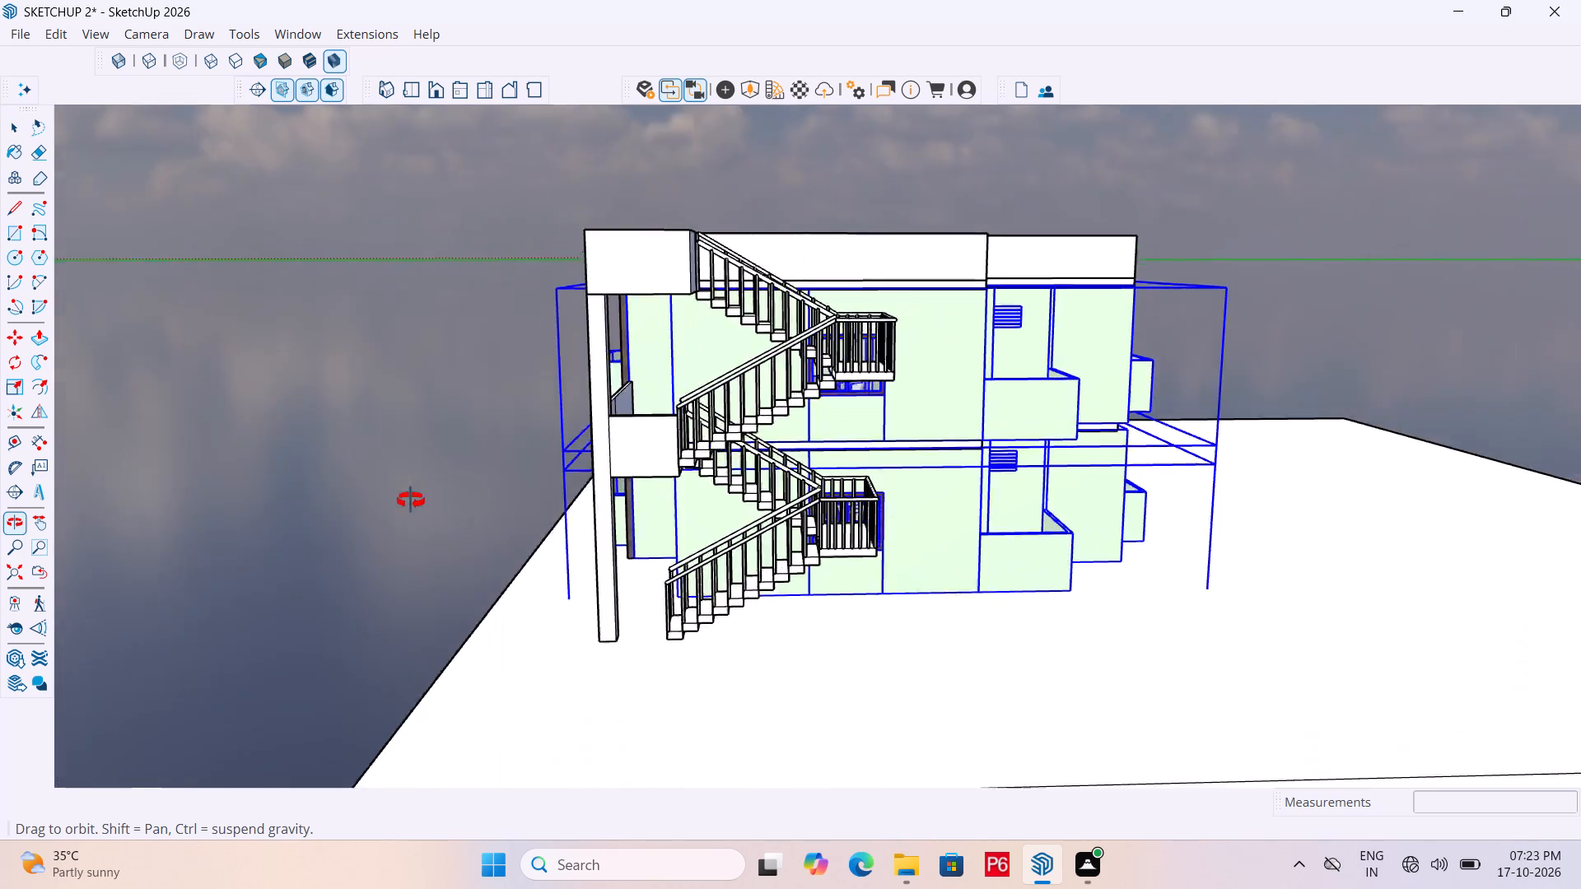
pyautogui.moveTo(411, 500); pyautogui.dragTo(1018, 504, button='middle')
pyautogui.moveTo(486, 475); pyautogui.dragTo(1154, 417, button='middle')
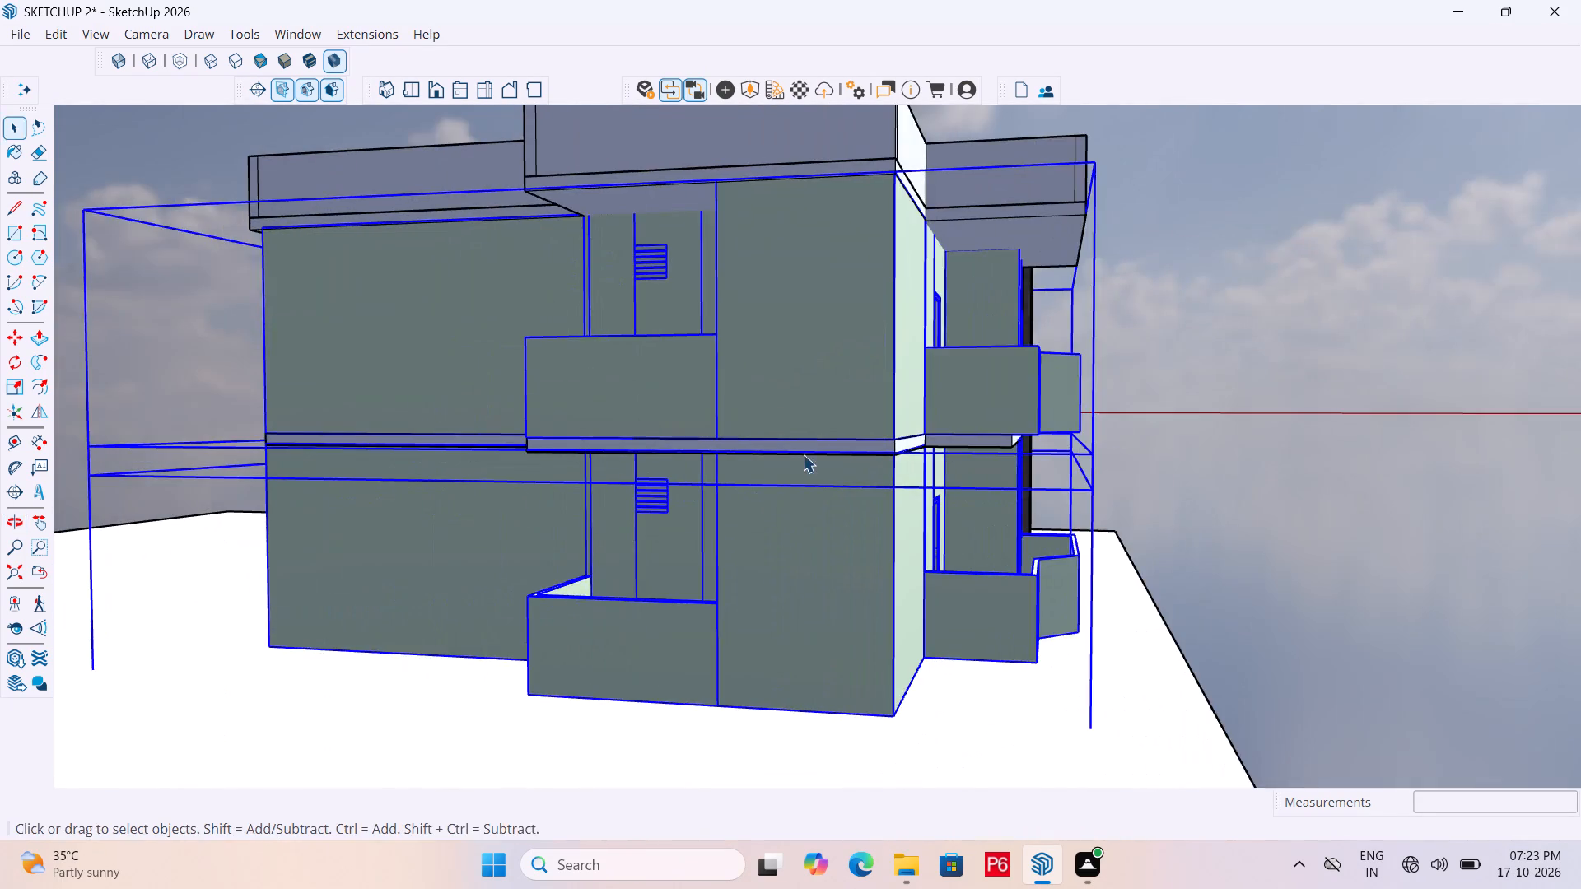
pyautogui.moveTo(515, 472); pyautogui.dragTo(1016, 477, button='middle')
pyautogui.moveTo(689, 453); pyautogui.dragTo(1289, 474, button='middle')
pyautogui.moveTo(722, 418); pyautogui.dragTo(935, 433, button='middle')
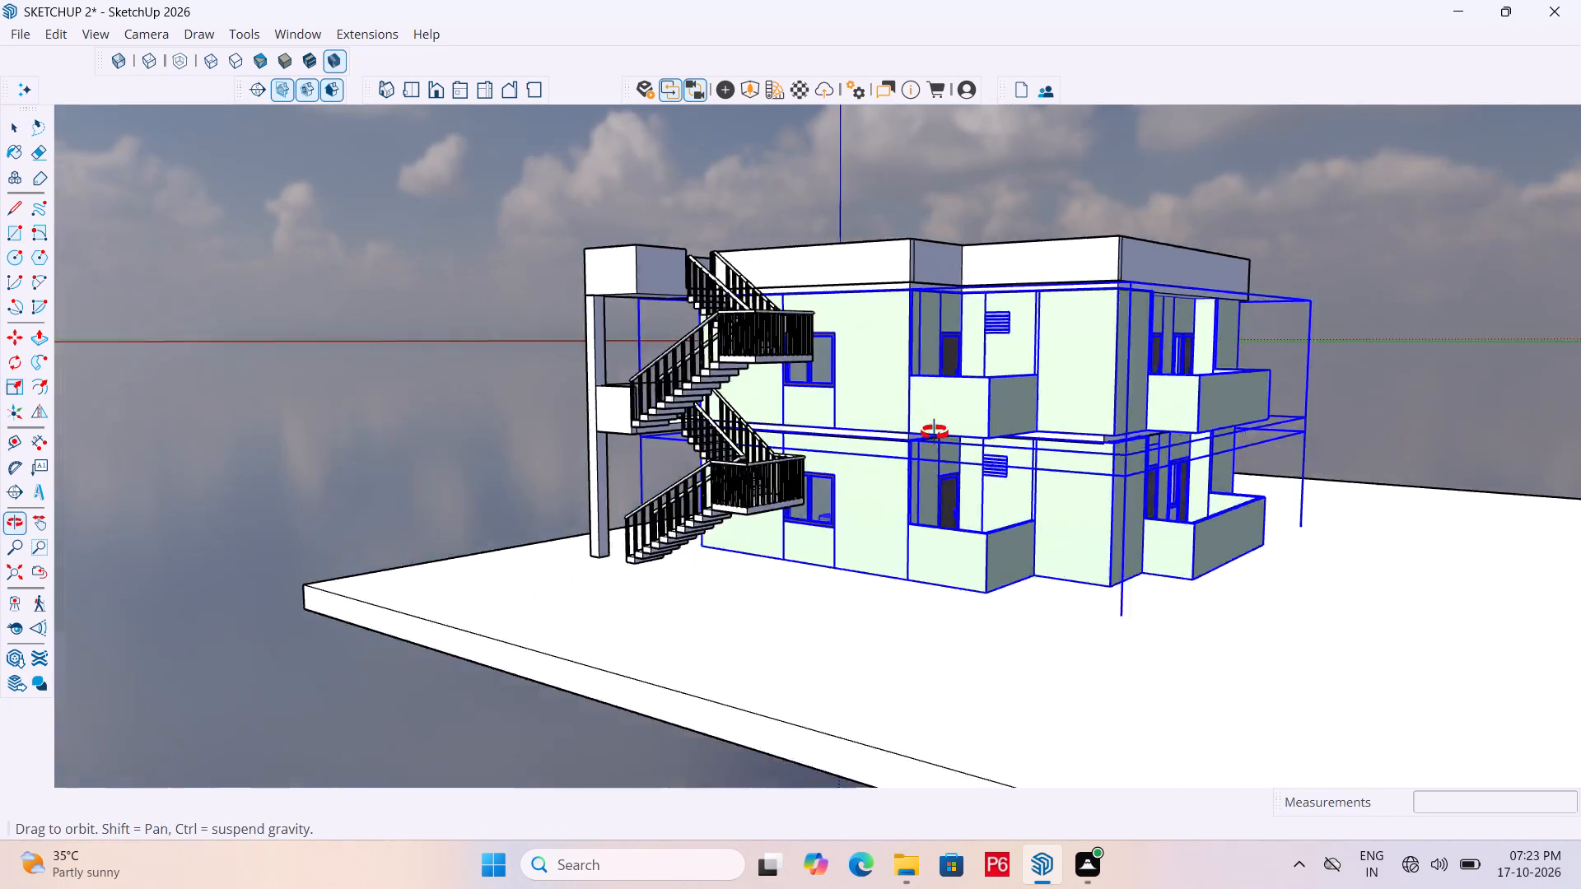
pyautogui.moveTo(935, 433); pyautogui.dragTo(1356, 443, button='middle')
pyautogui.moveTo(606, 443); pyautogui.dragTo(870, 443, button='middle')
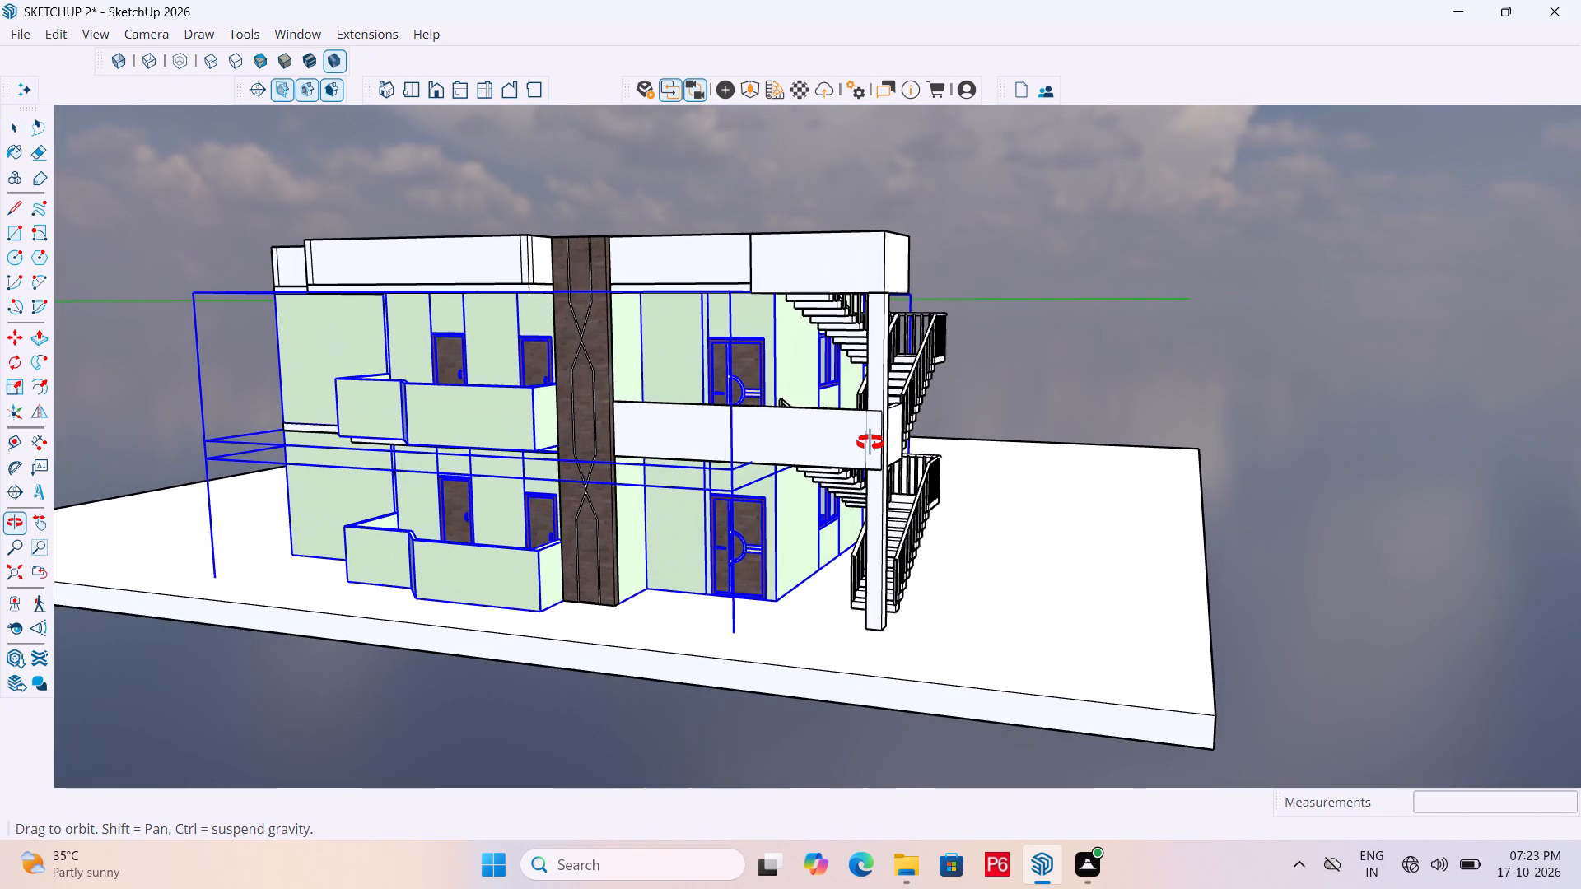
pyautogui.moveTo(870, 443); pyautogui.dragTo(838, 454, button='middle')
pyautogui.scroll(-4, 894, 421)
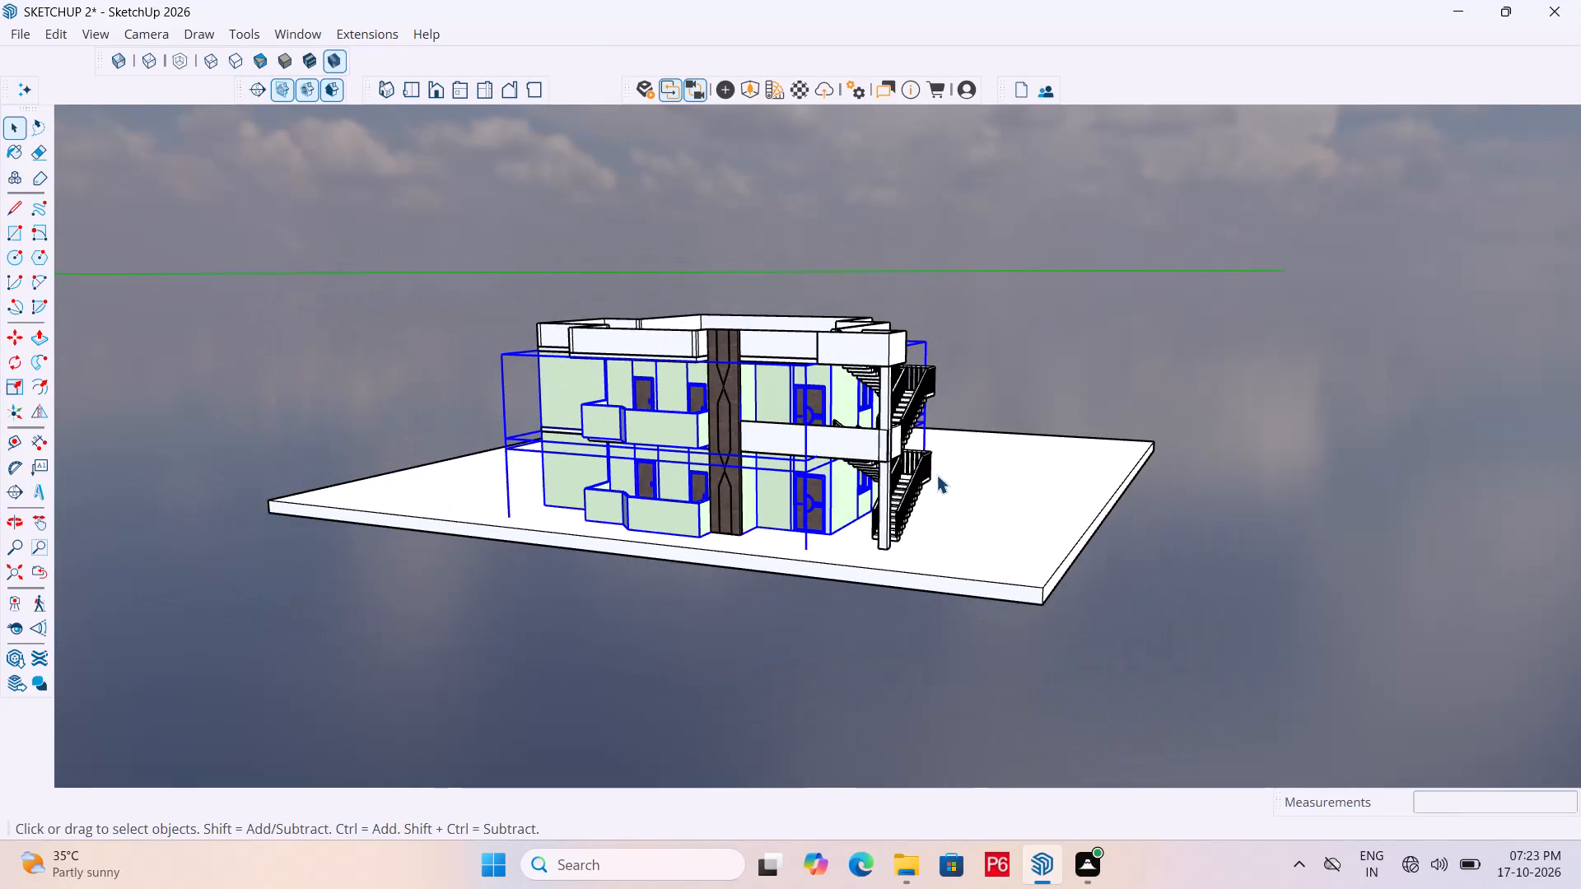
pyautogui.moveTo(792, 454); pyautogui.dragTo(763, 440, button='middle')
pyautogui.scroll(4, 762, 440)
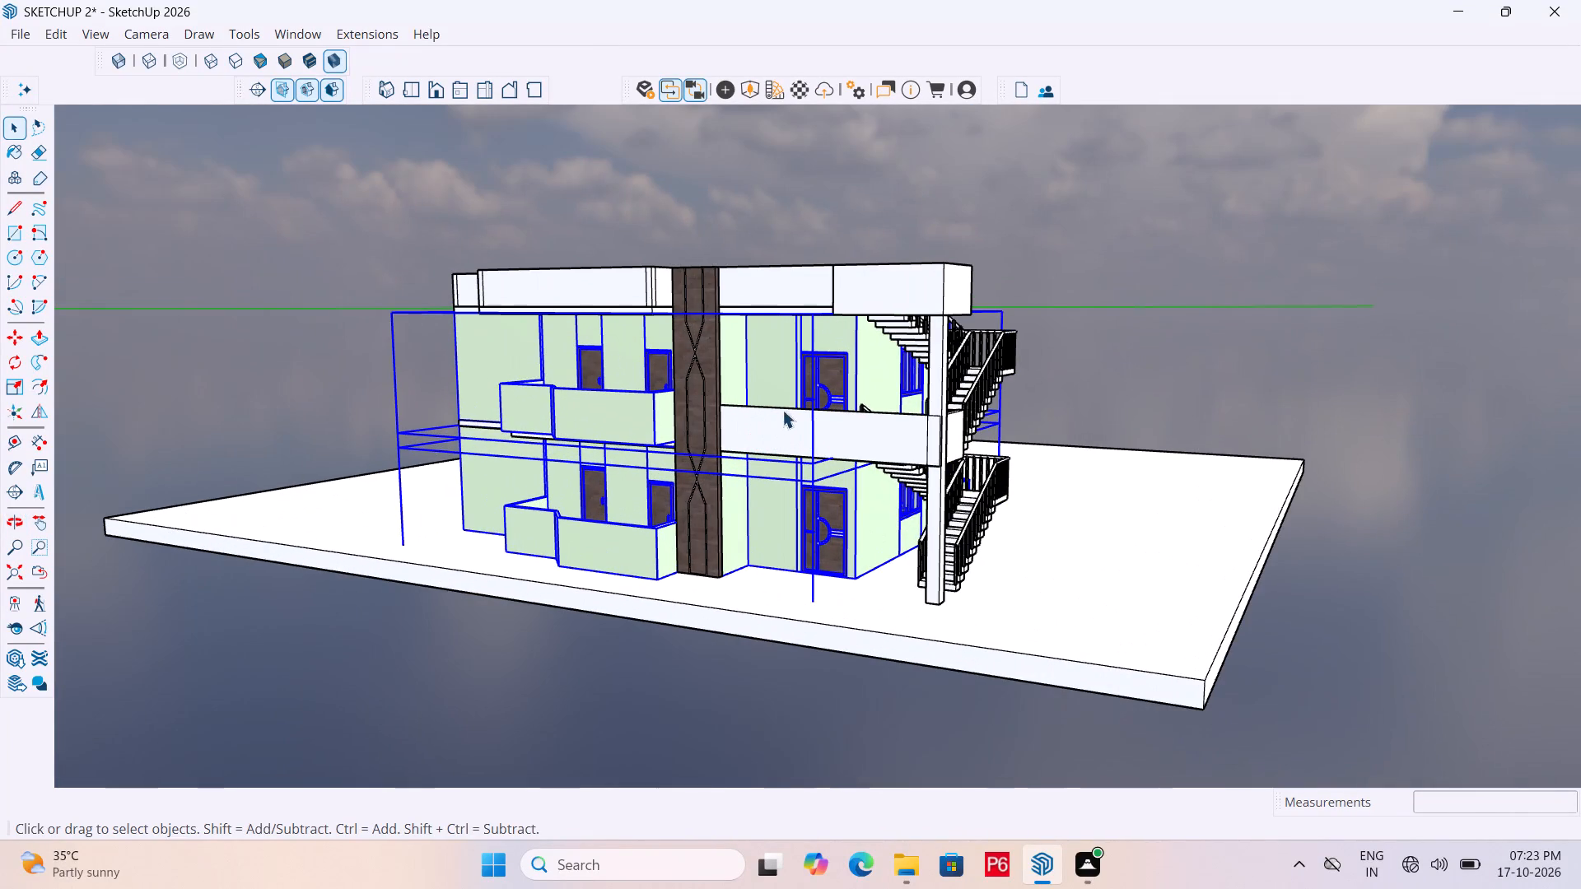
pyautogui.click(1128, 363)
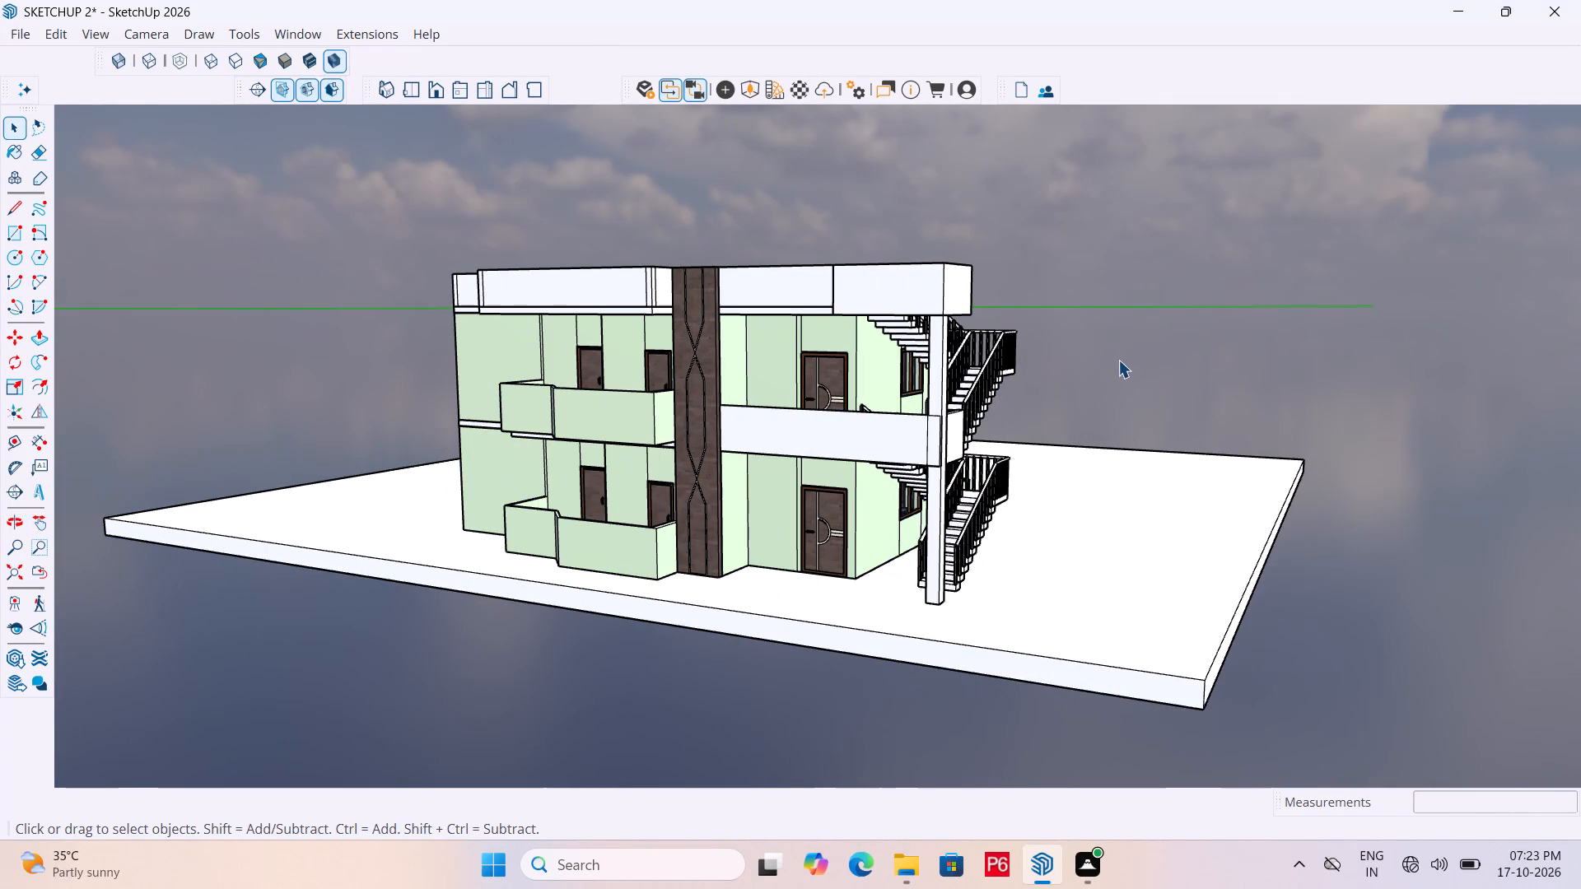
# Save the model again after the inspection.
pyautogui.hotkey('ctrl', 's')
pyautogui.hotkey('ctrl', 's')
pyautogui.hotkey('ctrl', 's')
pyautogui.hotkey('ctrl', 's')
pyautogui.hotkey('ctrl', 's')
pyautogui.hotkey('ctrl', 's')
pyautogui.hotkey('ctrl', 's')
pyautogui.hotkey('ctrl', 's')
pyautogui.hotkey('ctrl', 's')
pyautogui.hotkey('ctrl', 's')
pyautogui.scroll(1, 736, 190)
pyautogui.moveTo(736, 190); pyautogui.dragTo(735, 190, button='middle')
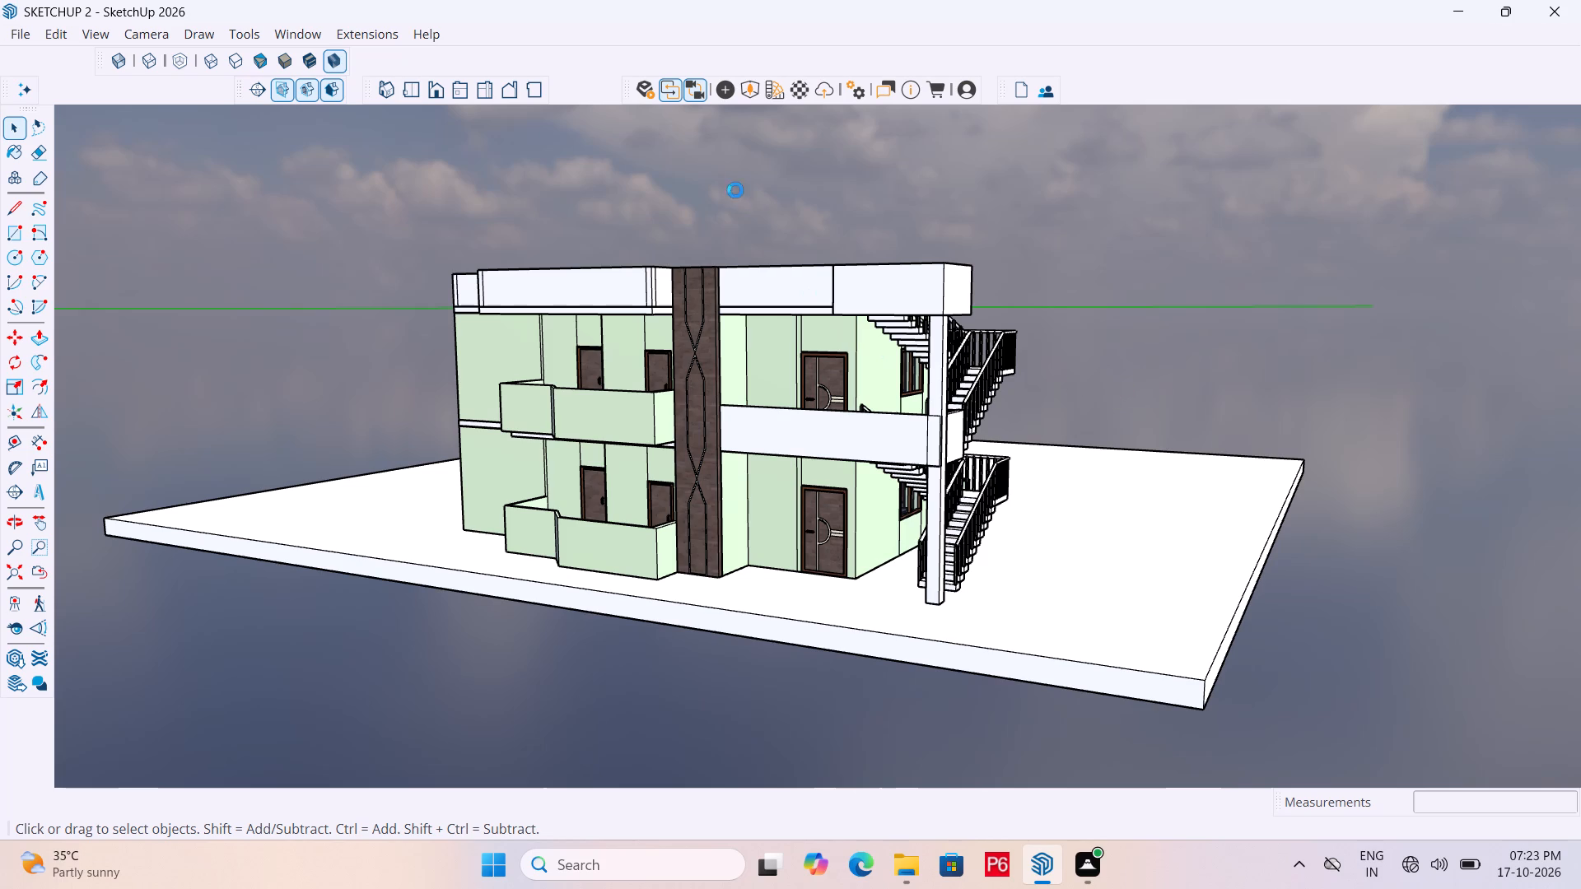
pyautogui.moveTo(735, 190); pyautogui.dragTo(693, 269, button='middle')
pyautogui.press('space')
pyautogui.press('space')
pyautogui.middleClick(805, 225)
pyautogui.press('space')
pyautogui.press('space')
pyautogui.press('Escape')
# Draw a rectangle about 3' 10 7/8" by 6" over the top of the grooved wood panel and group it.
pyautogui.moveTo(810, 228); pyautogui.dragTo(759, 387, button='middle')
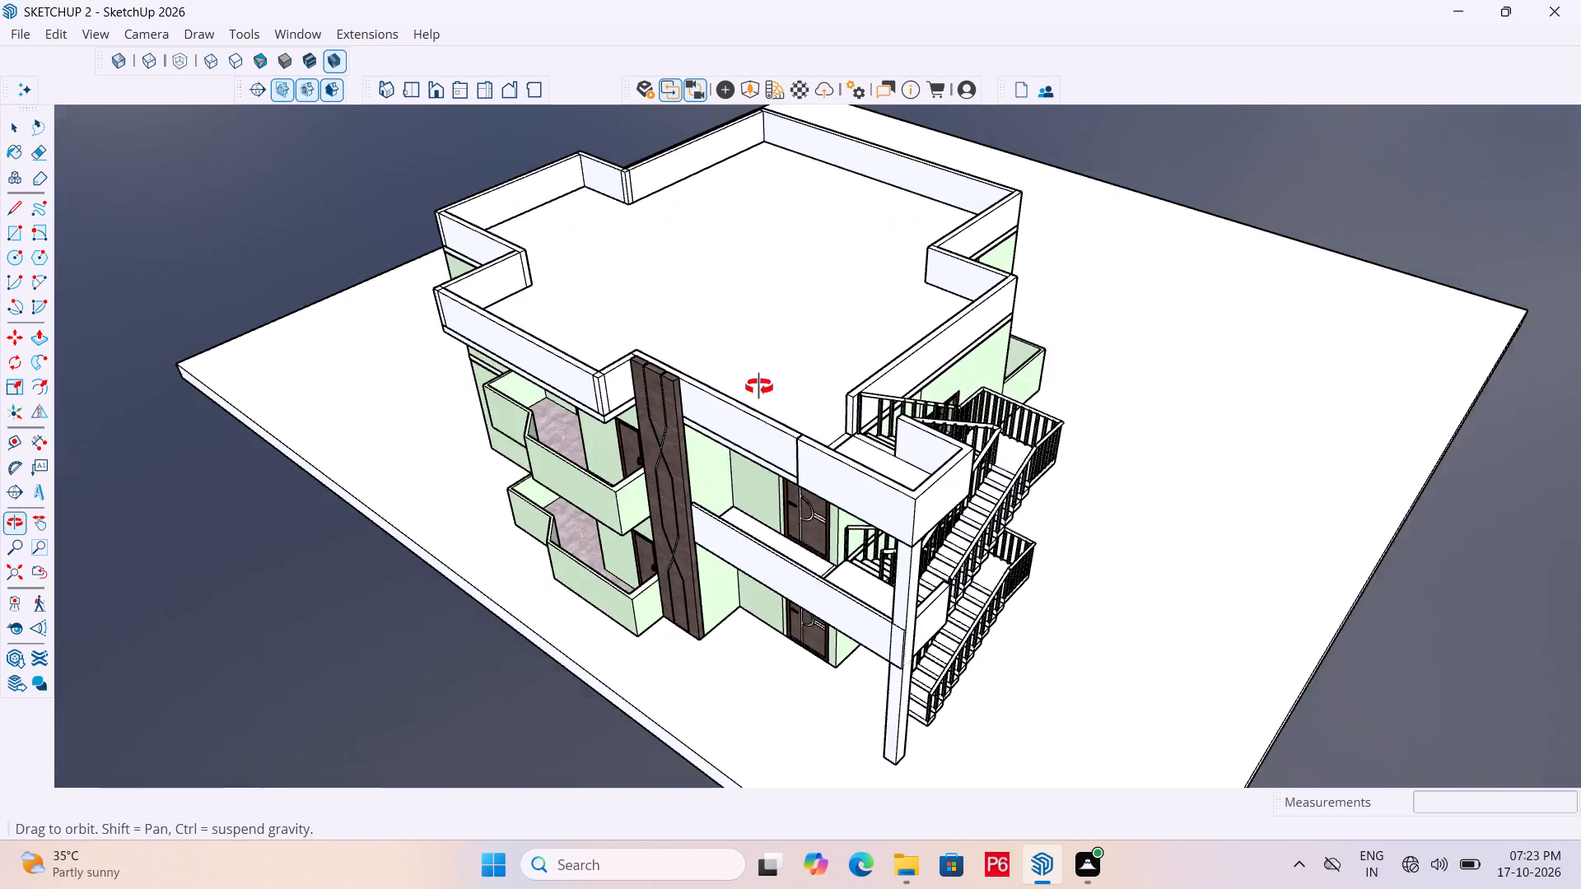
pyautogui.moveTo(759, 387); pyautogui.dragTo(757, 387, button='middle')
pyautogui.scroll(20, 694, 355)
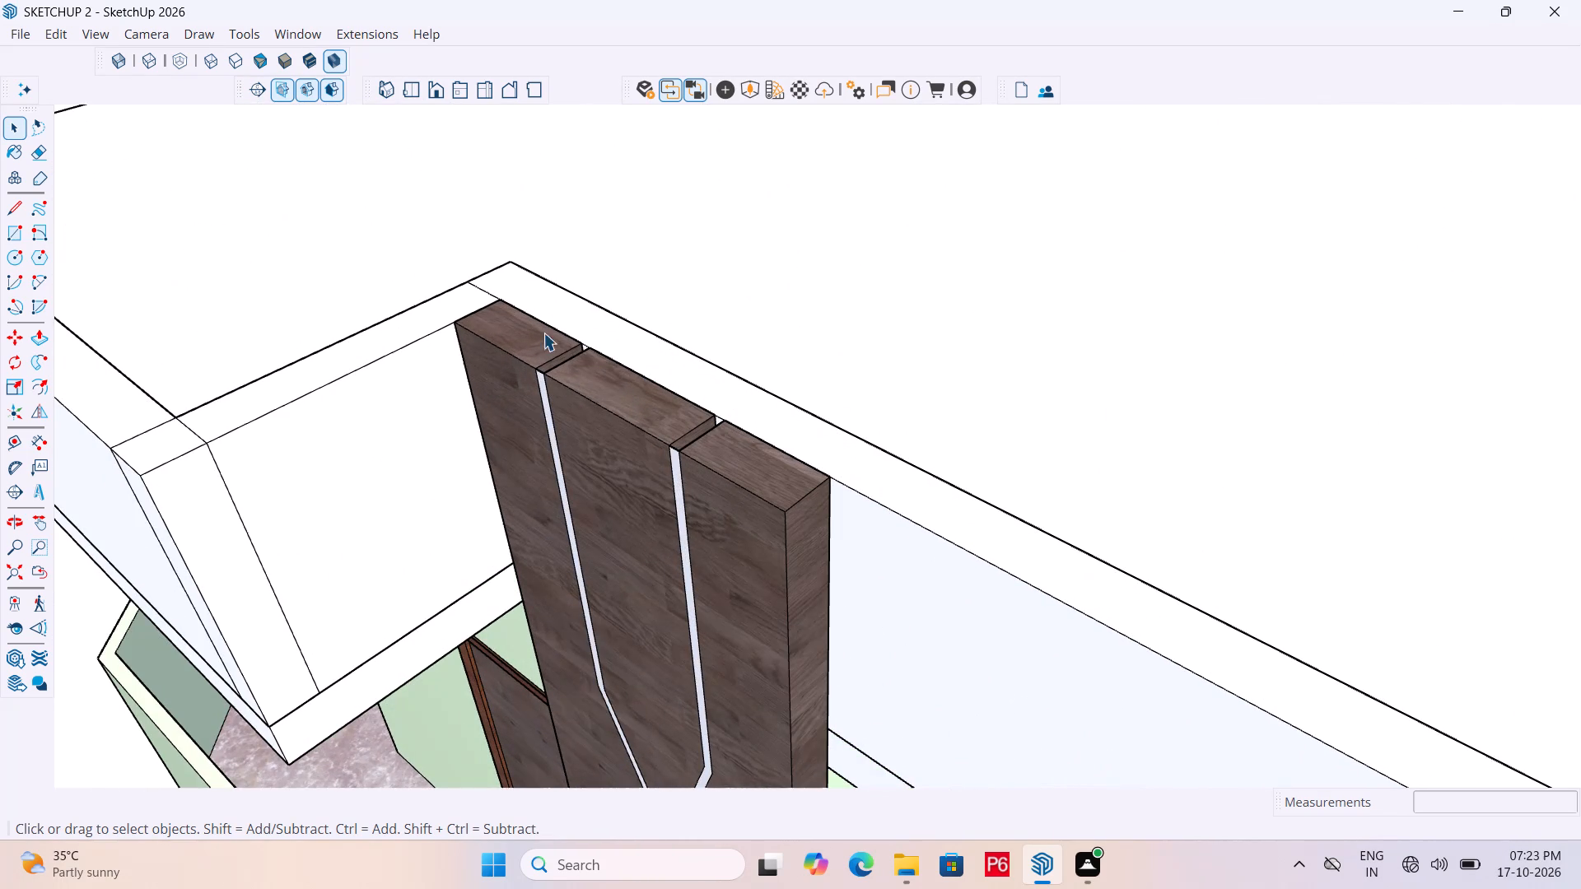
pyautogui.press('r')
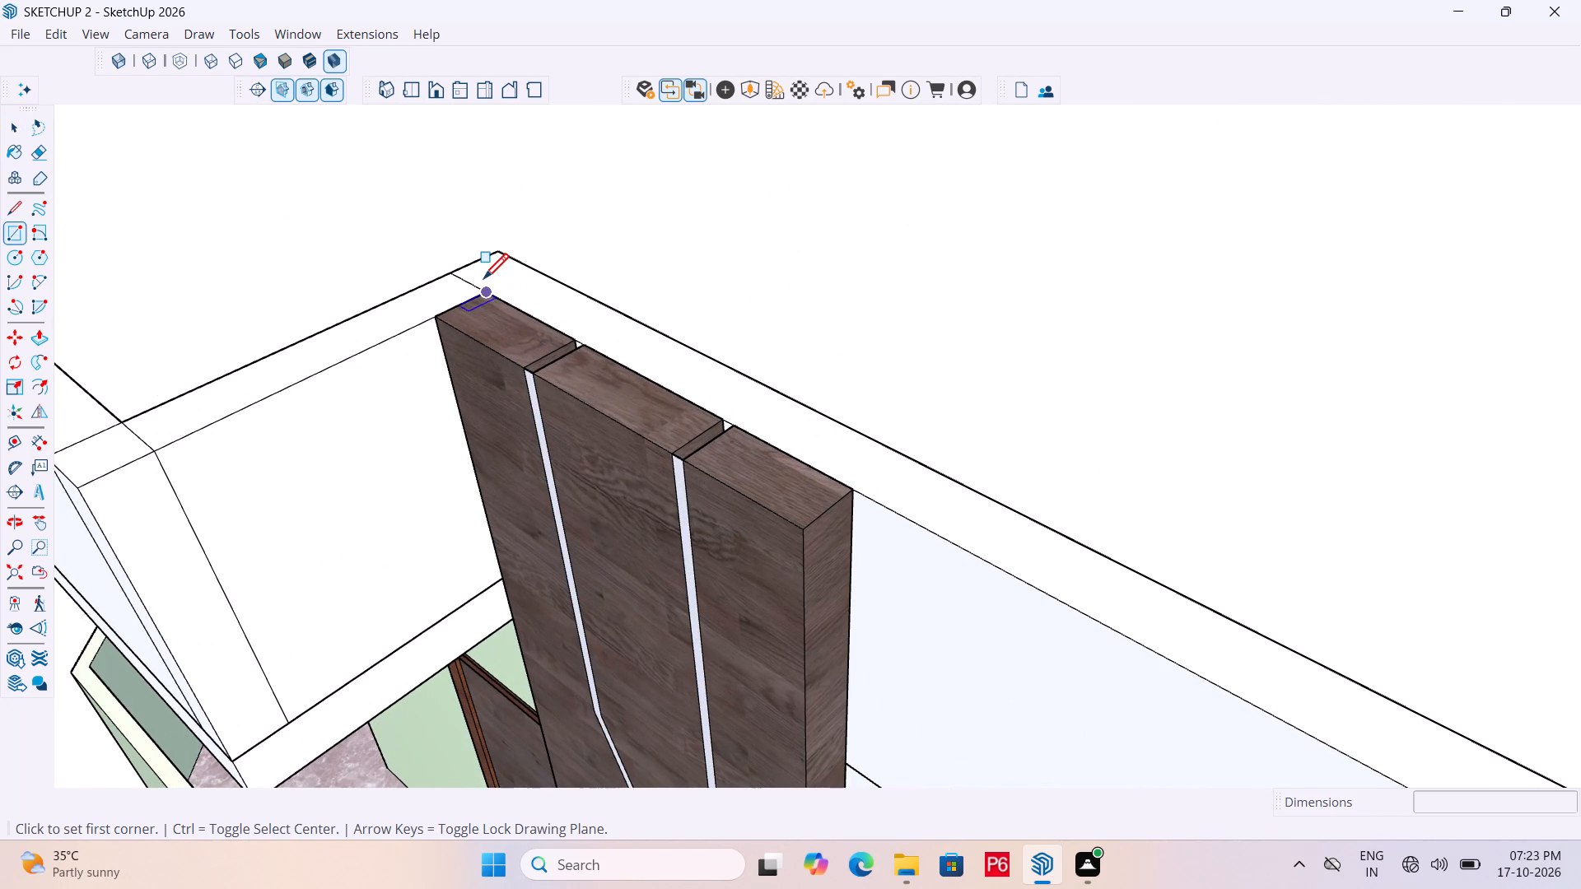
pyautogui.click(490, 287)
pyautogui.click(805, 538)
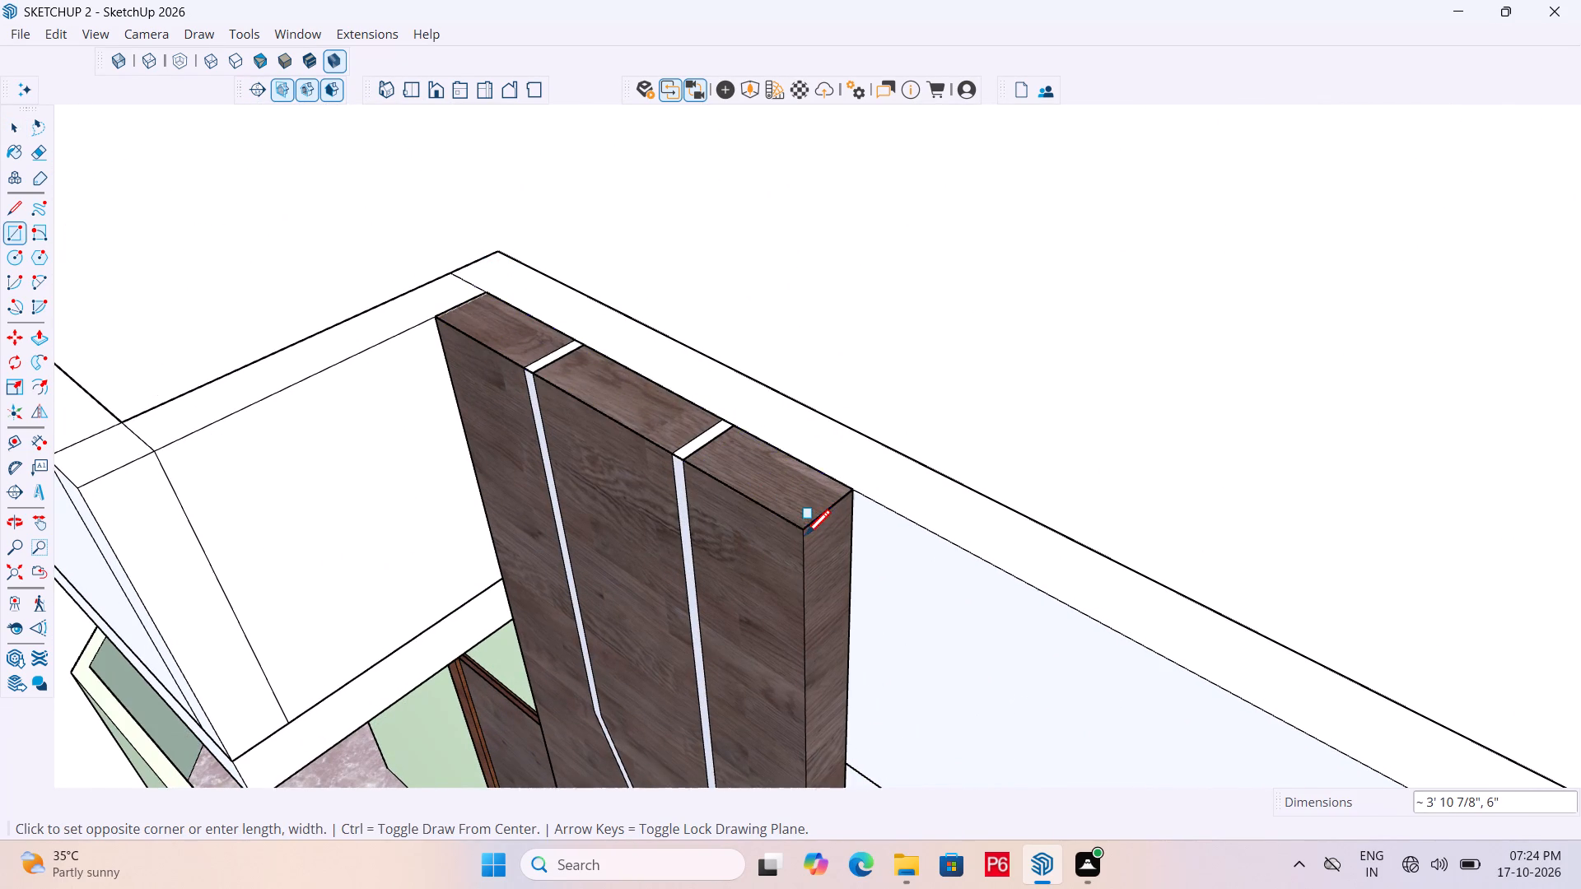
pyautogui.press('space')
pyautogui.doubleClick(637, 390)
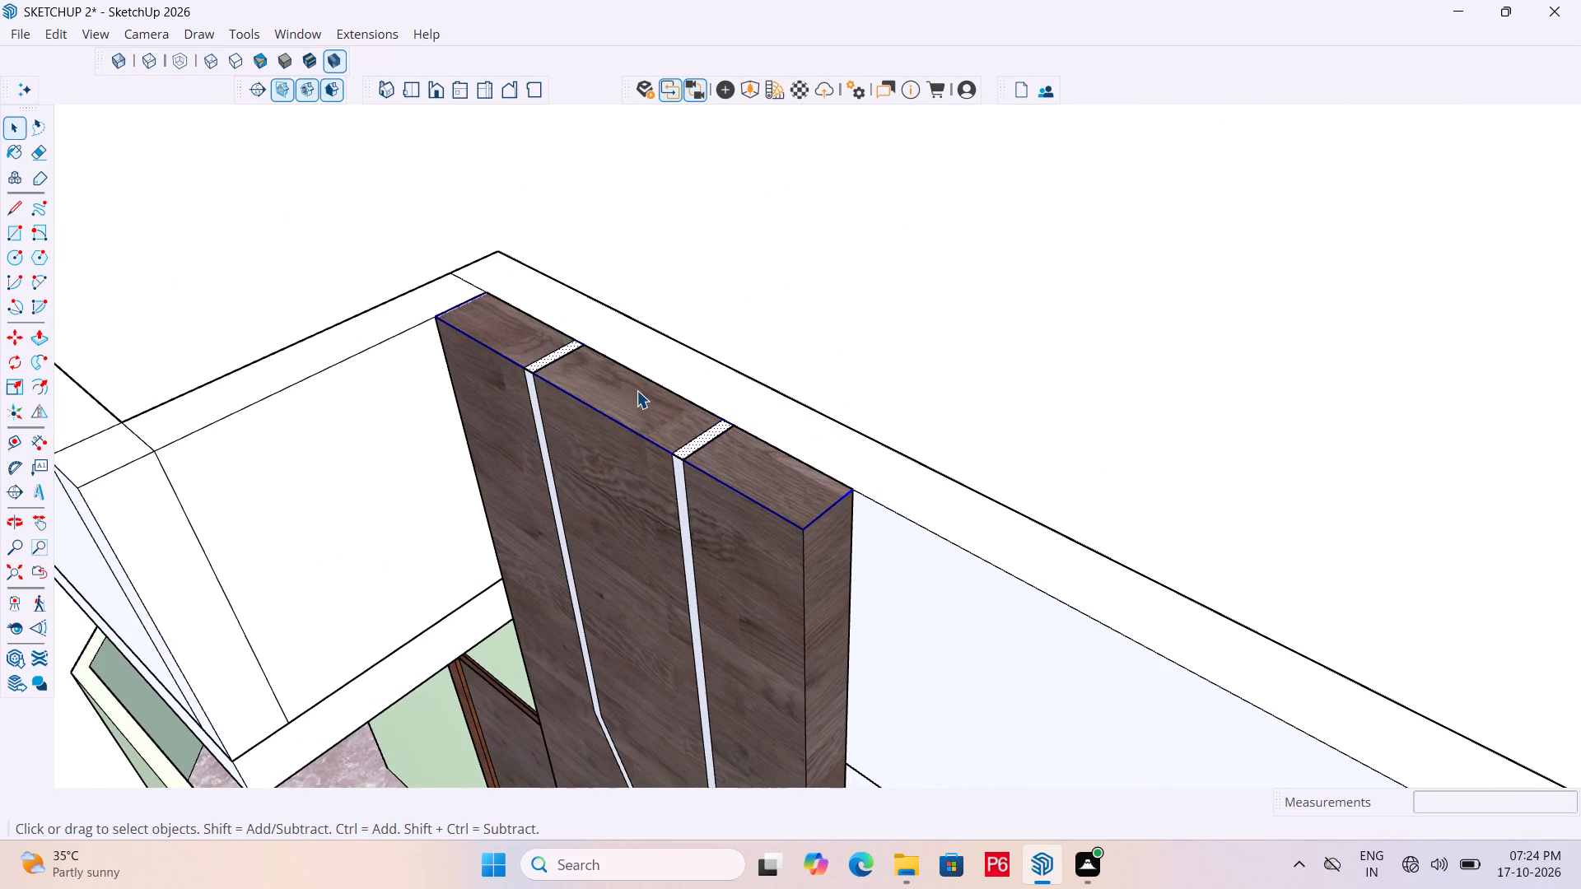
pyautogui.rightClick(637, 390)
pyautogui.click(737, 593)
# Open the rectangle's group on top of the wood panel and pull its face up 6" to form a cap.
pyautogui.press('p')
pyautogui.press('space')
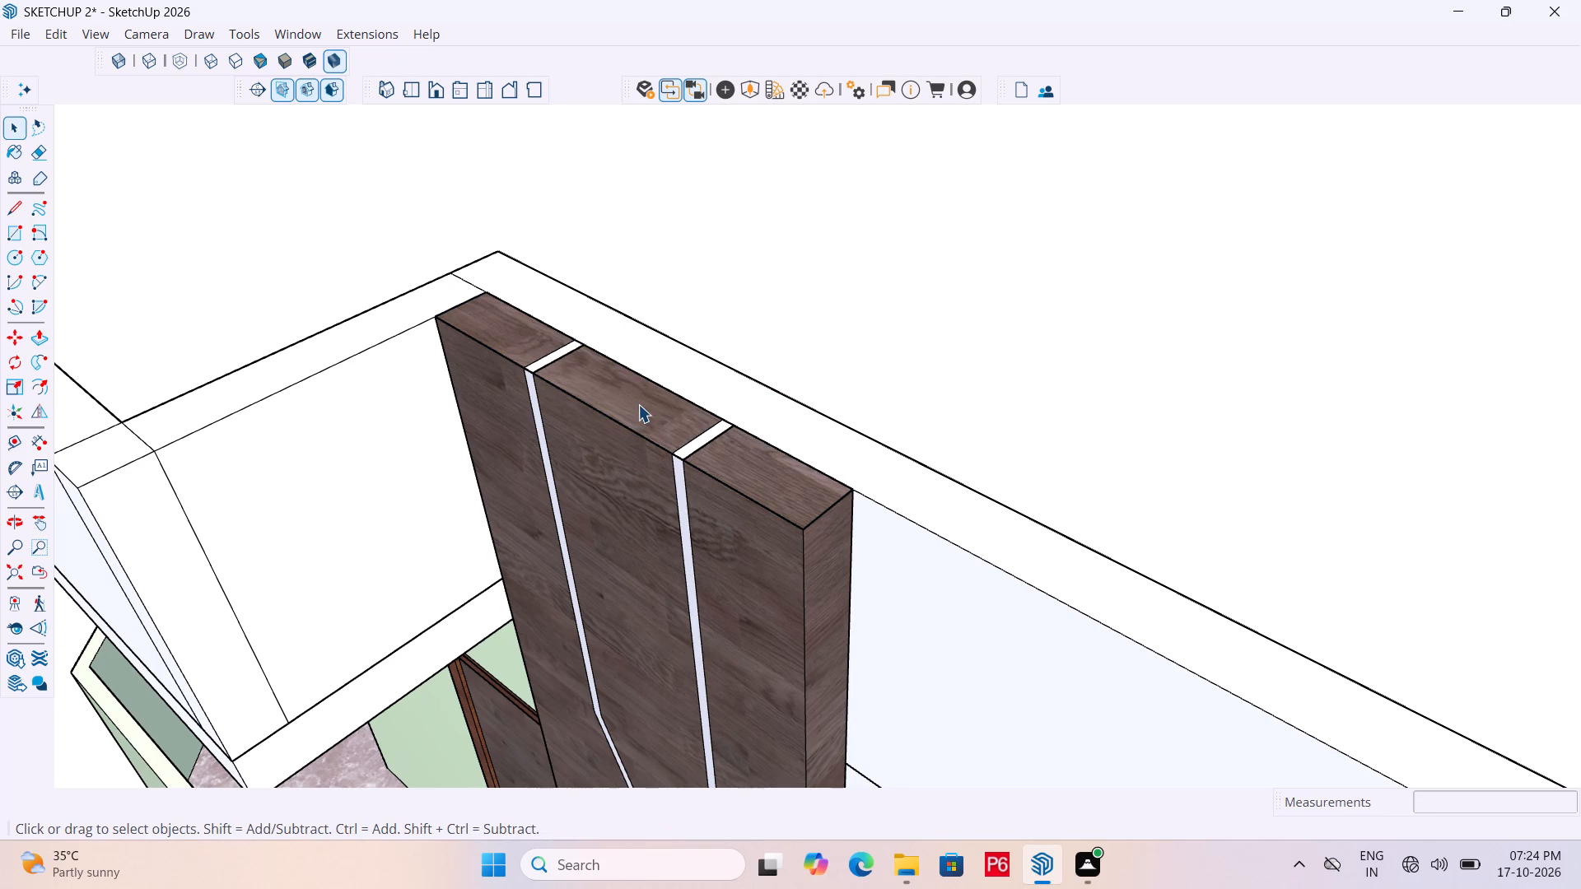
pyautogui.doubleClick(638, 404)
pyautogui.press('p')
pyautogui.click(638, 404)
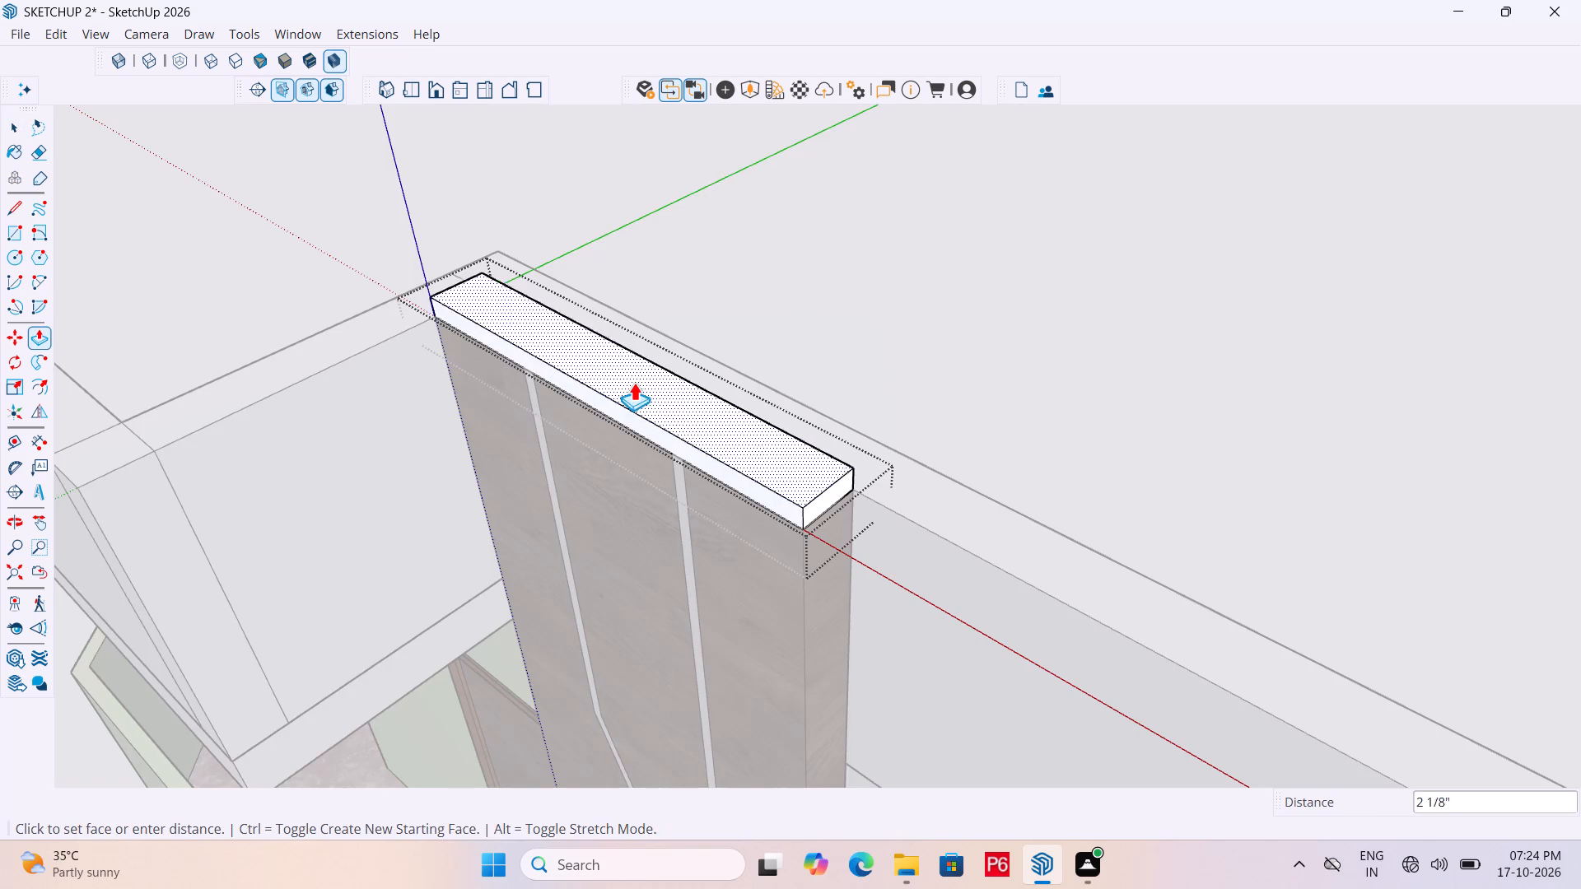
pyautogui.write('6"')
pyautogui.press('Return')
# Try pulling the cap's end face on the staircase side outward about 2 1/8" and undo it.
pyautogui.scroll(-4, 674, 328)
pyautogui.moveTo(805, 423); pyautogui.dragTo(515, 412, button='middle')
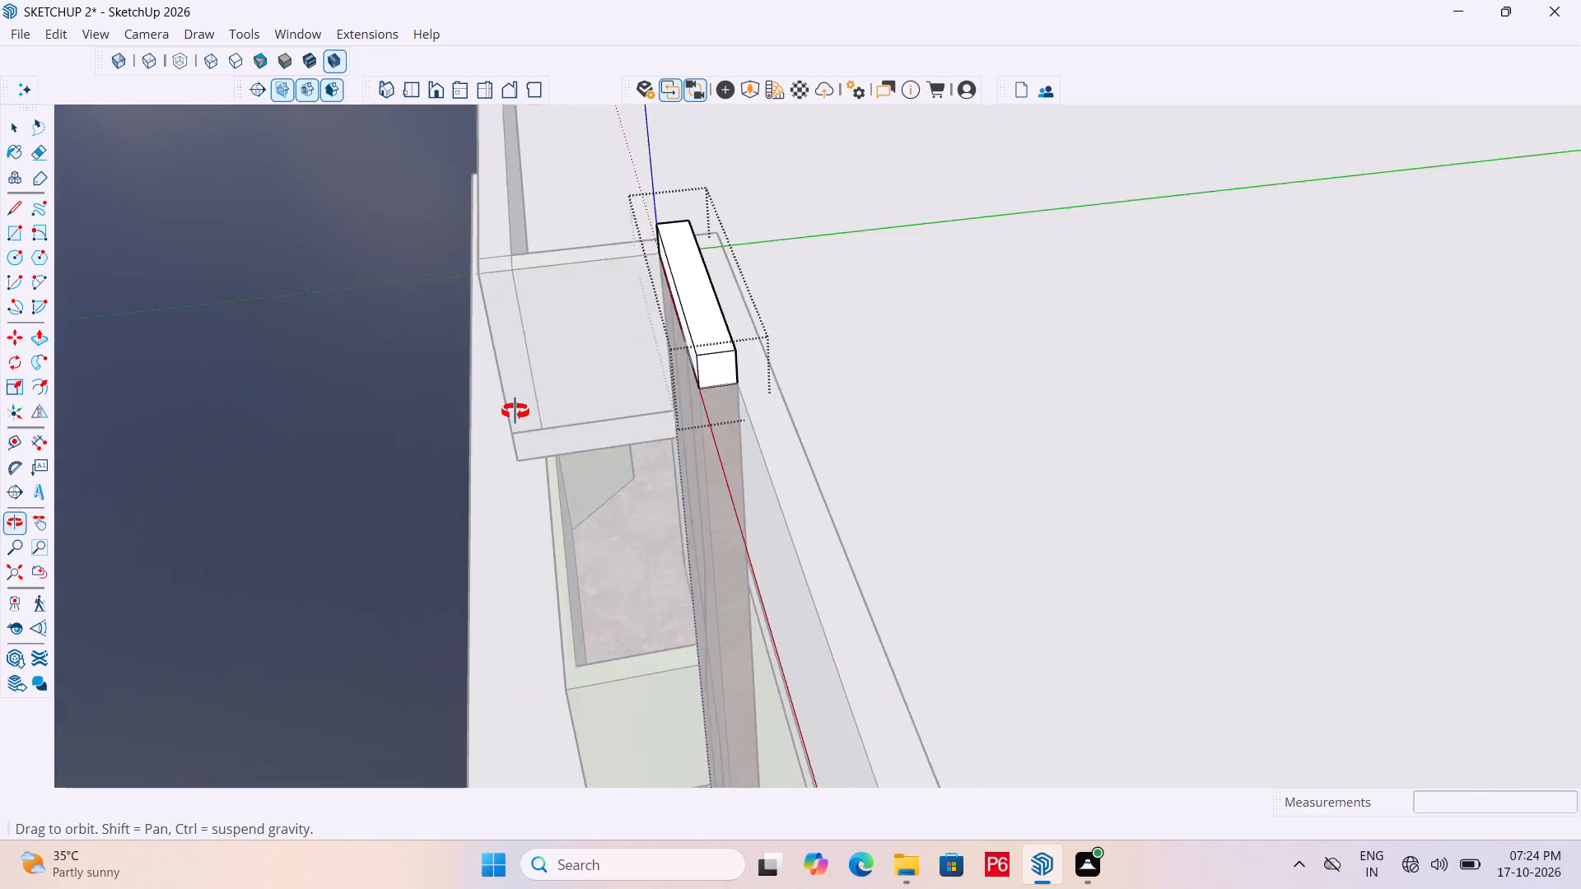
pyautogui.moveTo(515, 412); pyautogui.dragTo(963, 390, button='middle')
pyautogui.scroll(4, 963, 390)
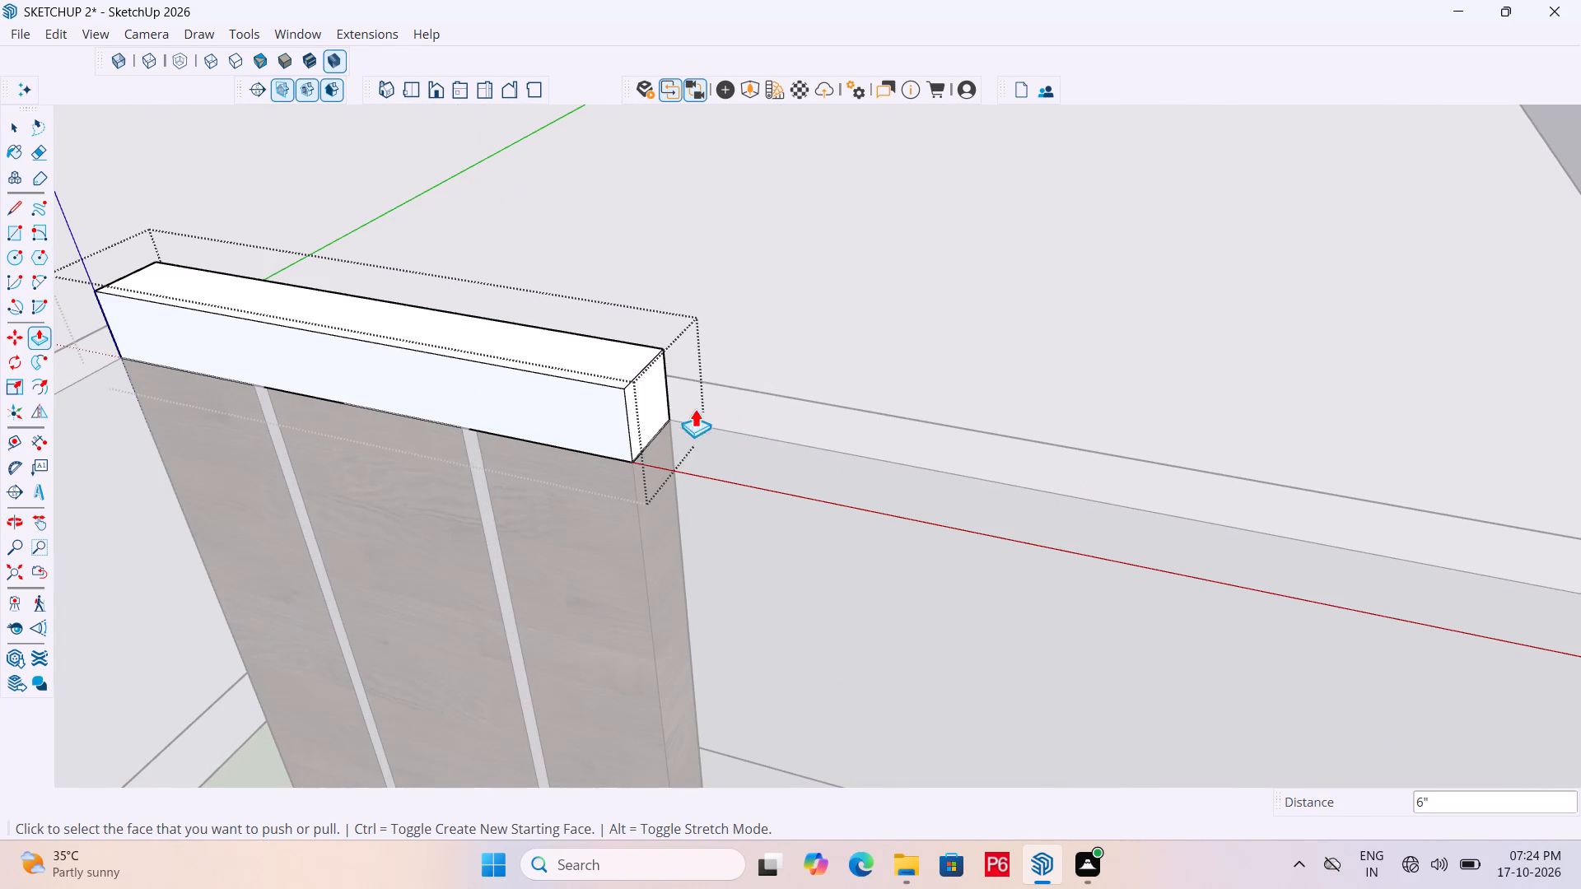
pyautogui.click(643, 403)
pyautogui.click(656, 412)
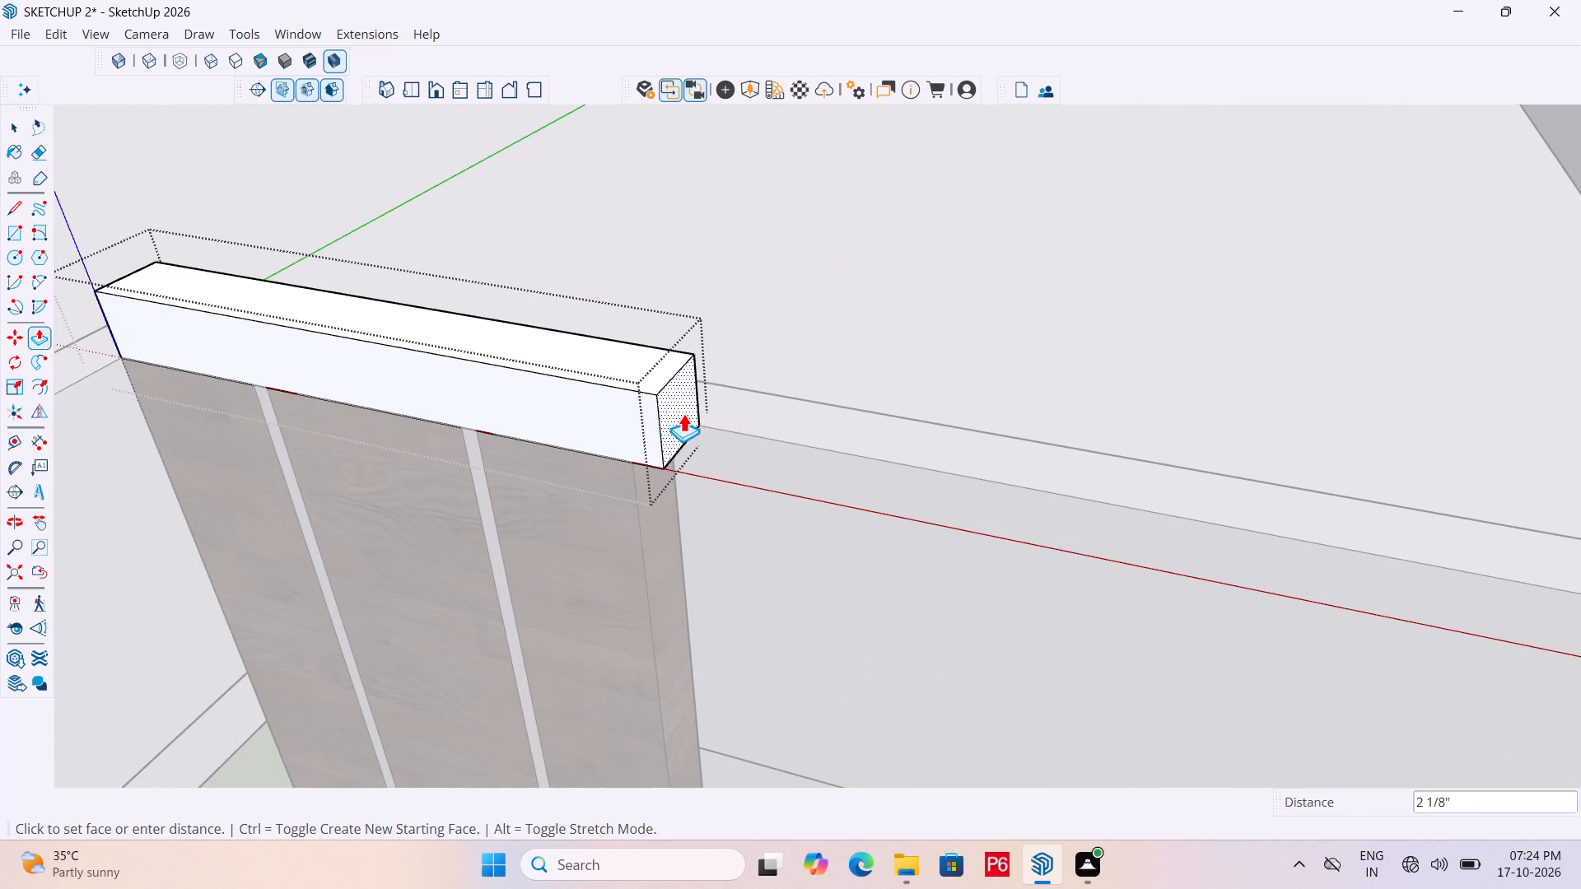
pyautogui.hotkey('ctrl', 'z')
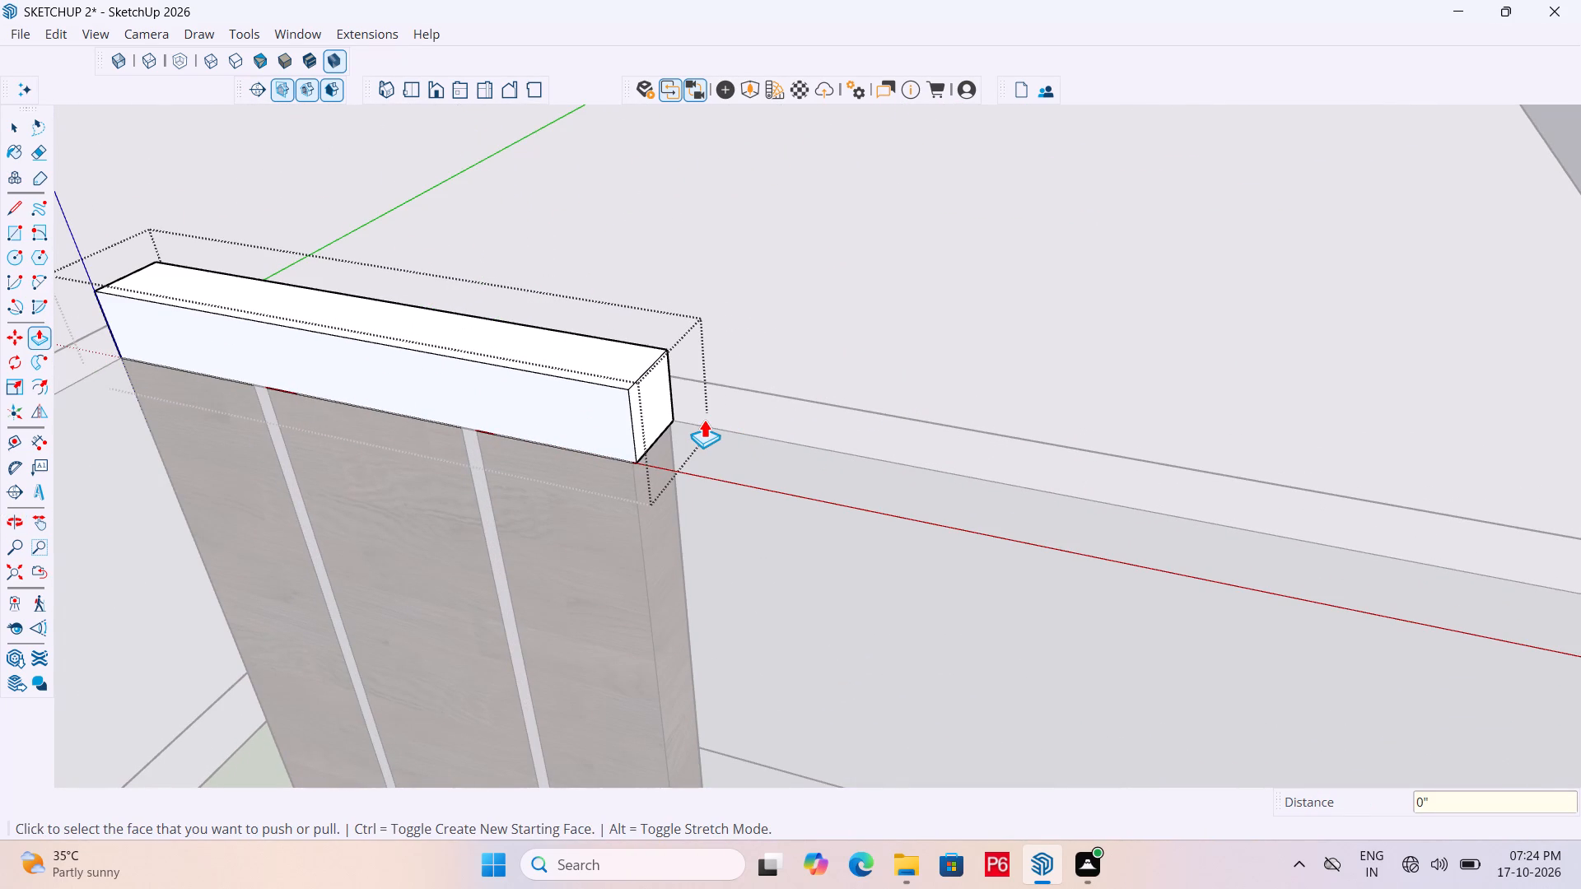
# Leave the cap's group and paint the whole cap with the Solid Colors material D08_Bronzed_Mustard.
pyautogui.scroll(-6, 924, 379)
pyautogui.press('space')
pyautogui.scroll(-9, 549, 264)
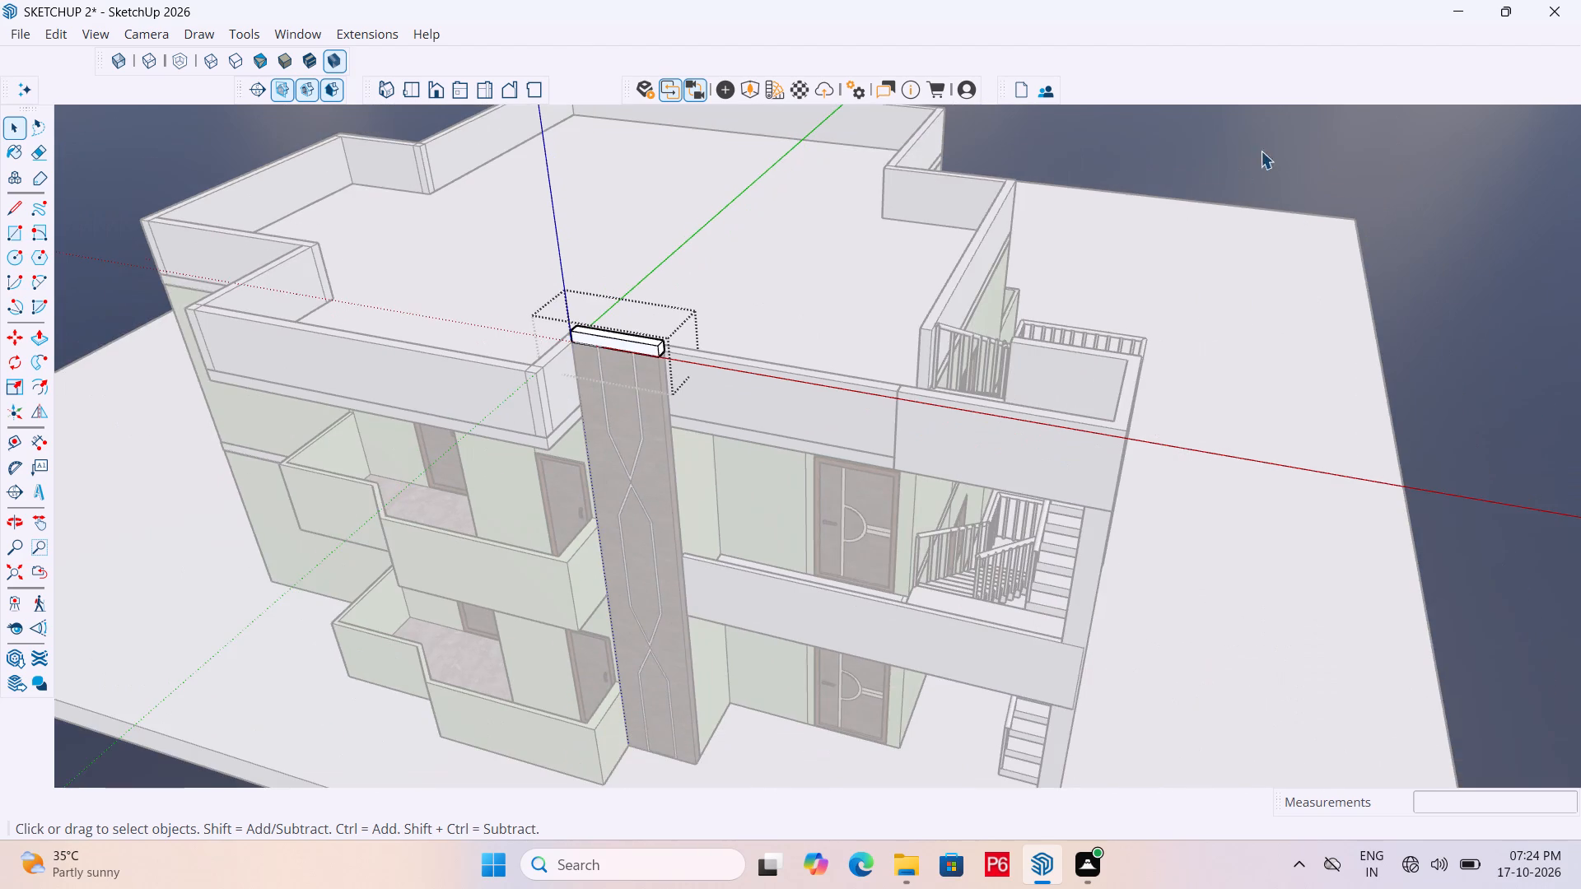
pyautogui.click(1258, 157)
pyautogui.scroll(11, 652, 342)
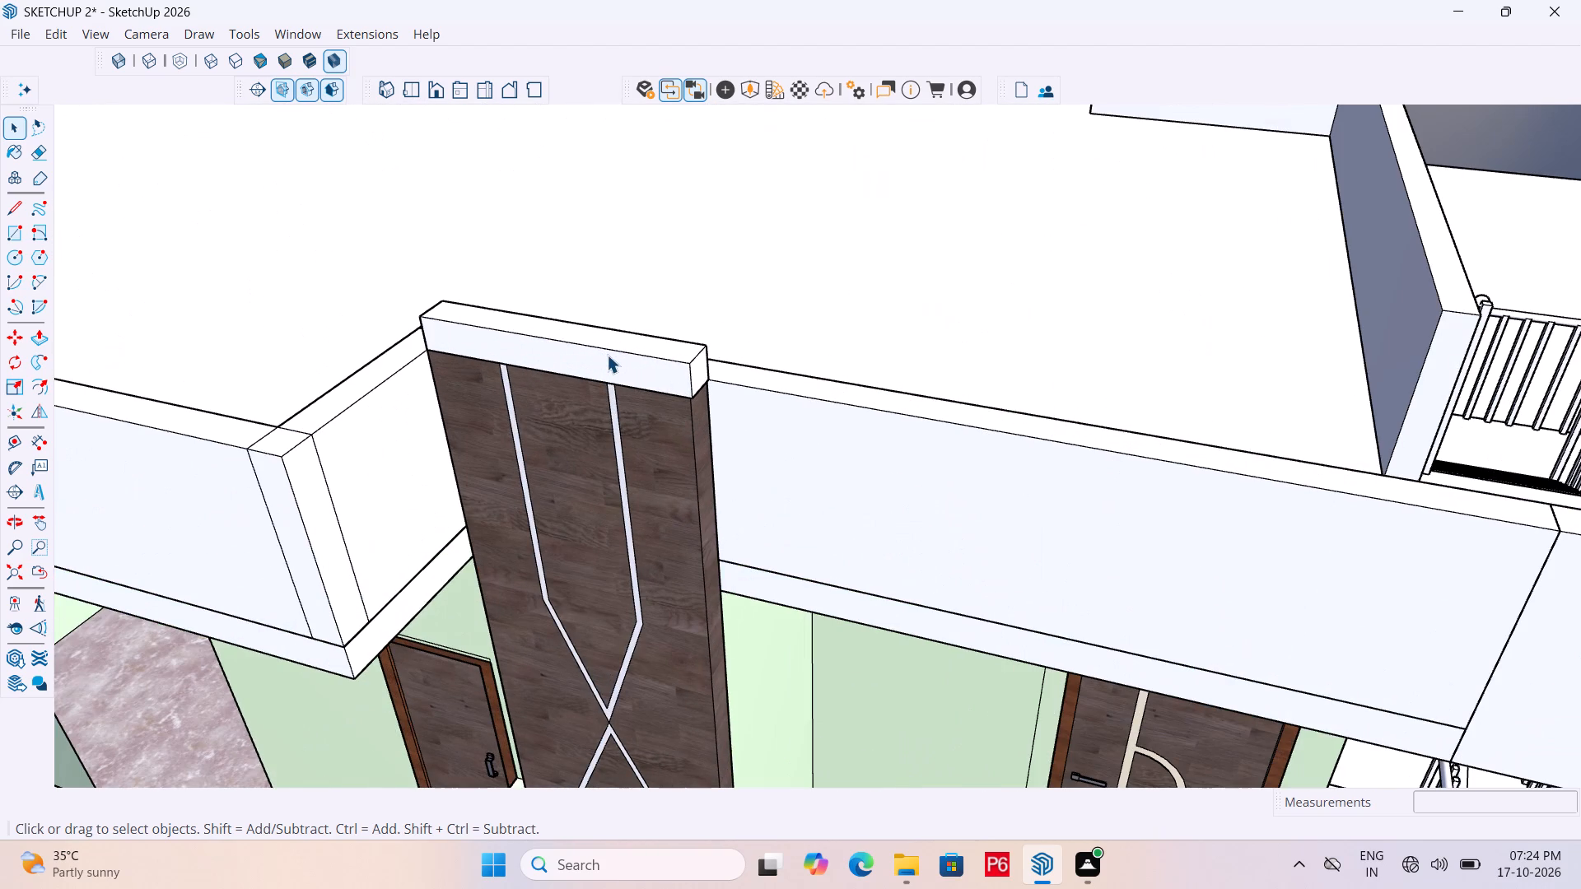
pyautogui.press('b')
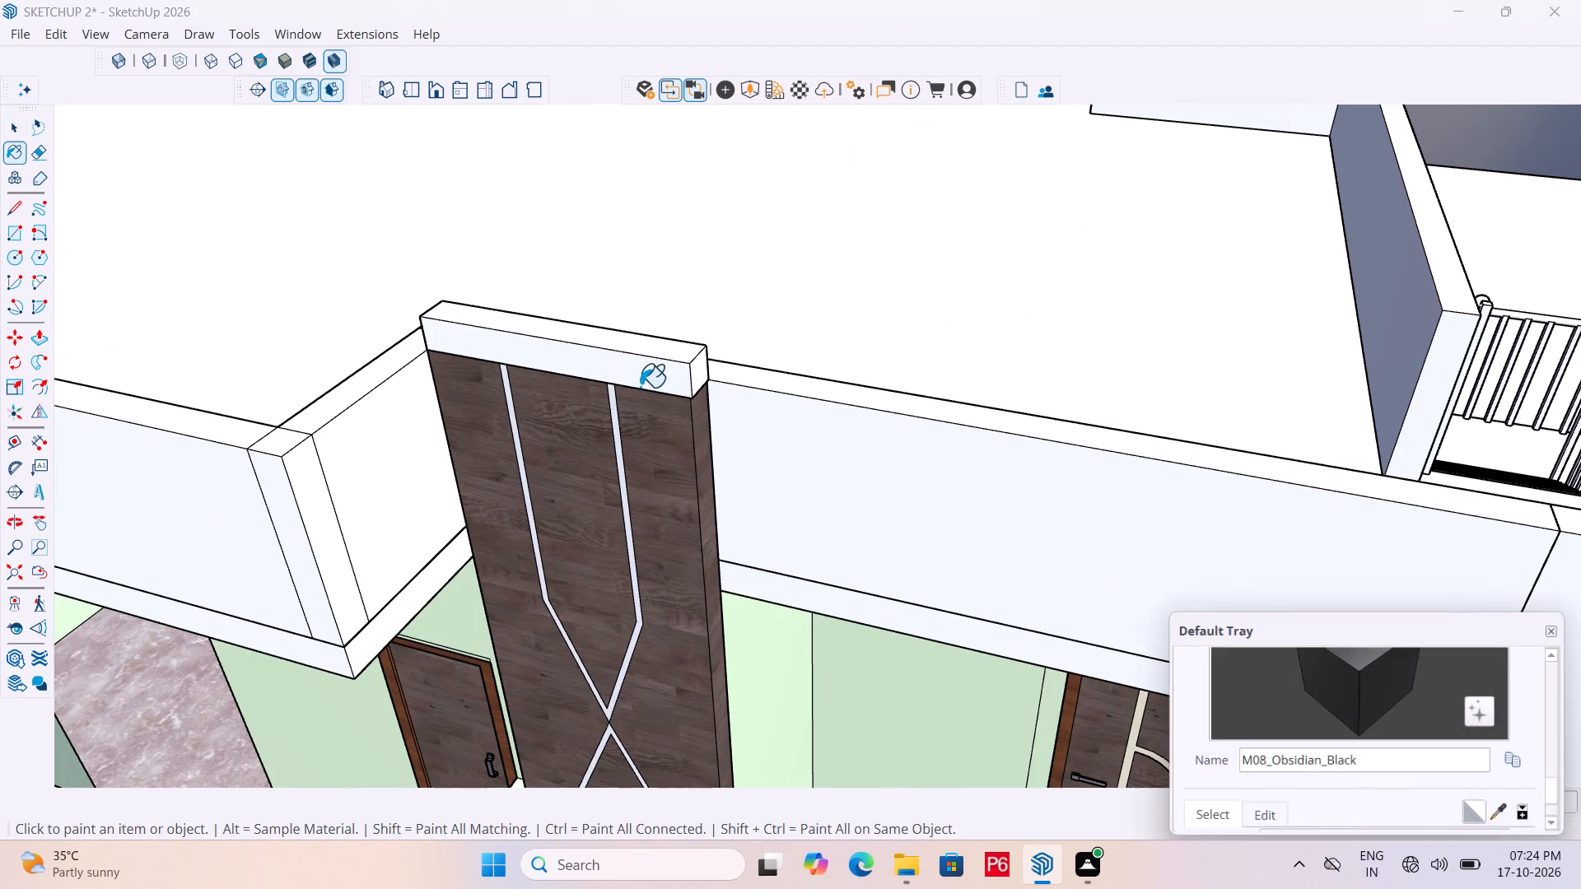
pyautogui.scroll(-4, 1352, 696)
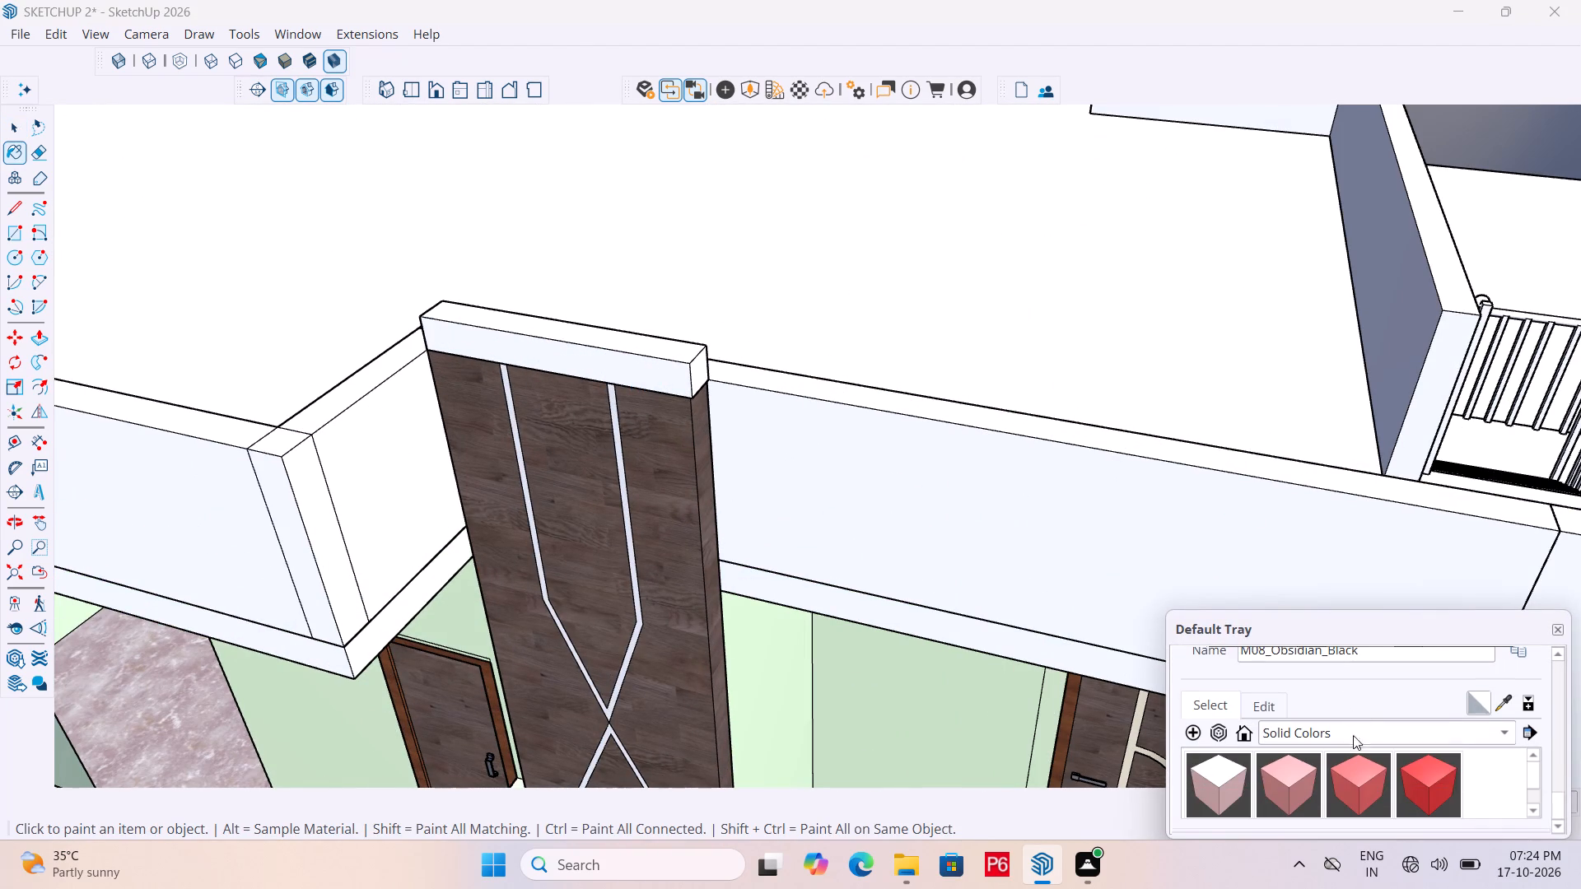
pyautogui.scroll(-5, 1359, 749)
pyautogui.scroll(-5, 1431, 765)
pyautogui.click(1488, 737)
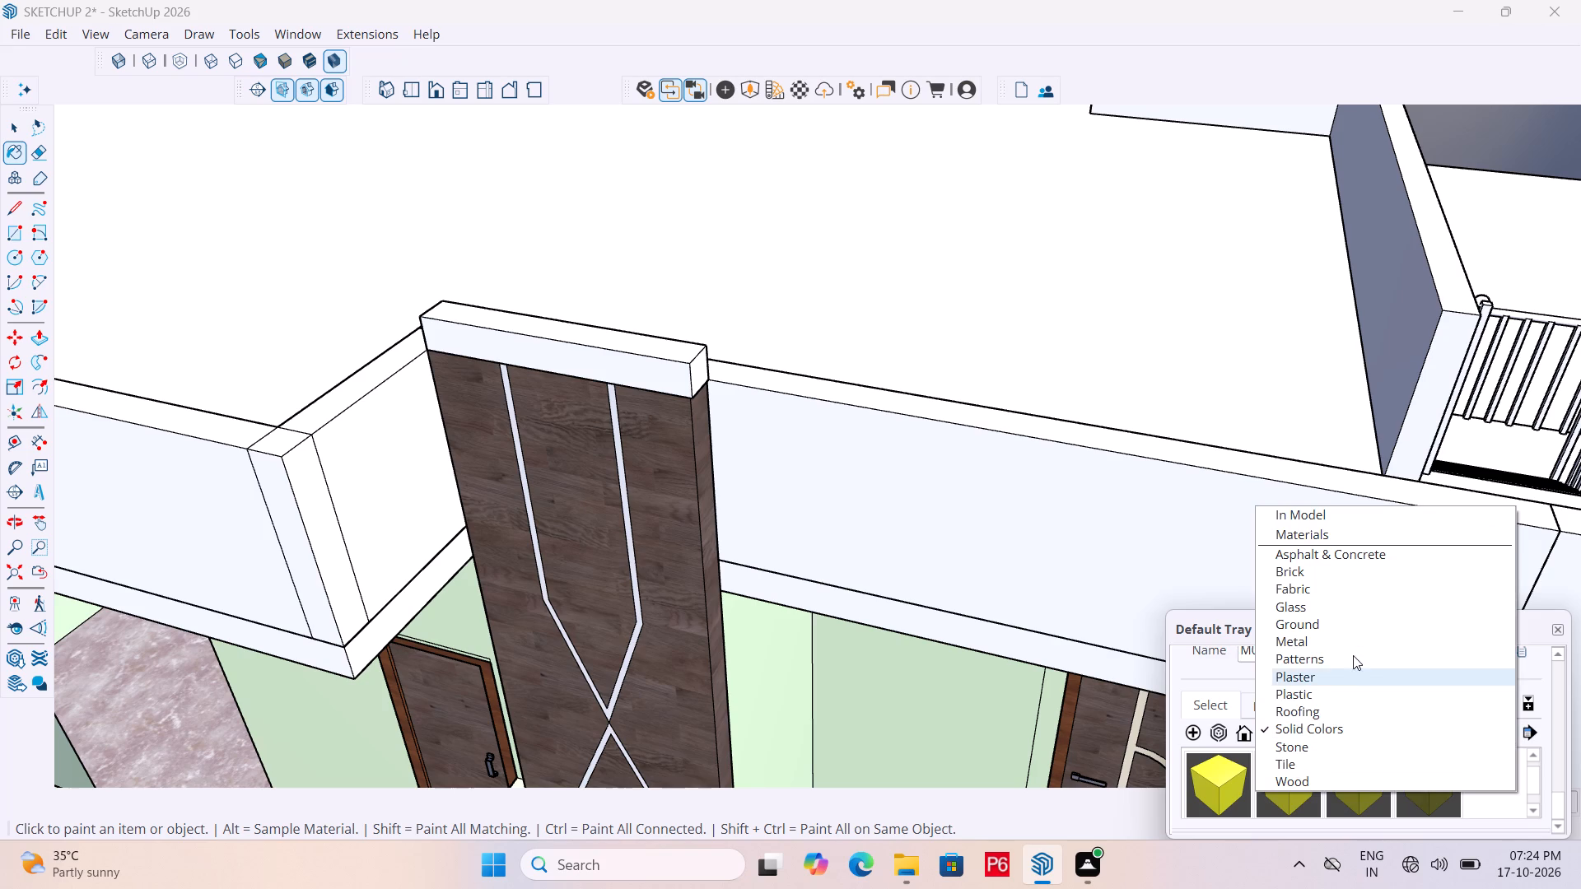
pyautogui.scroll(-5, 1353, 655)
pyautogui.click(1347, 730)
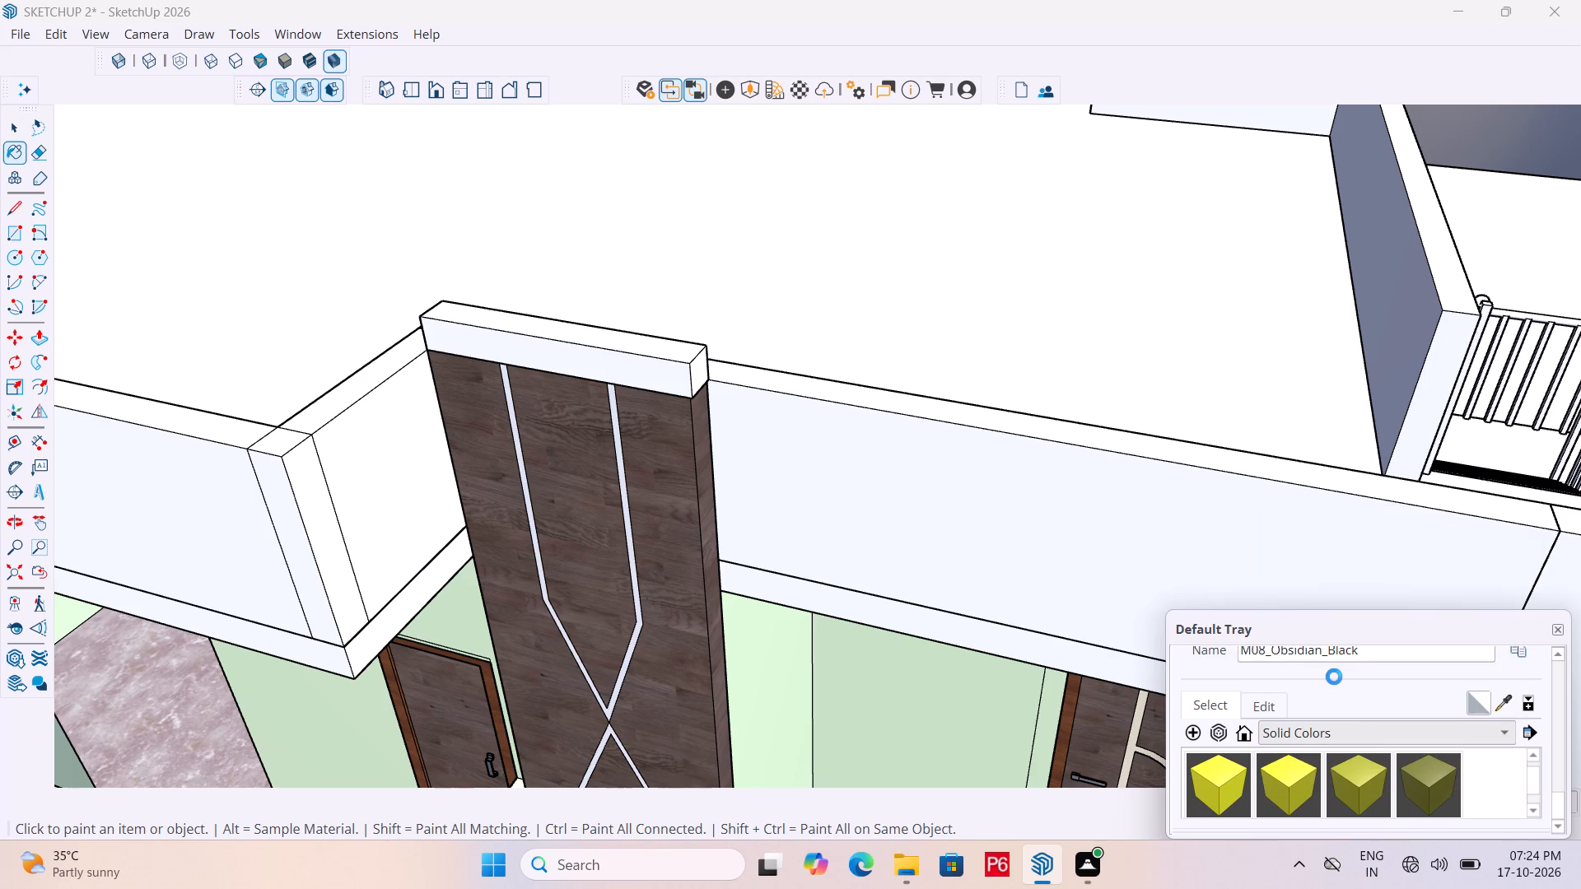
pyautogui.scroll(-9, 1299, 677)
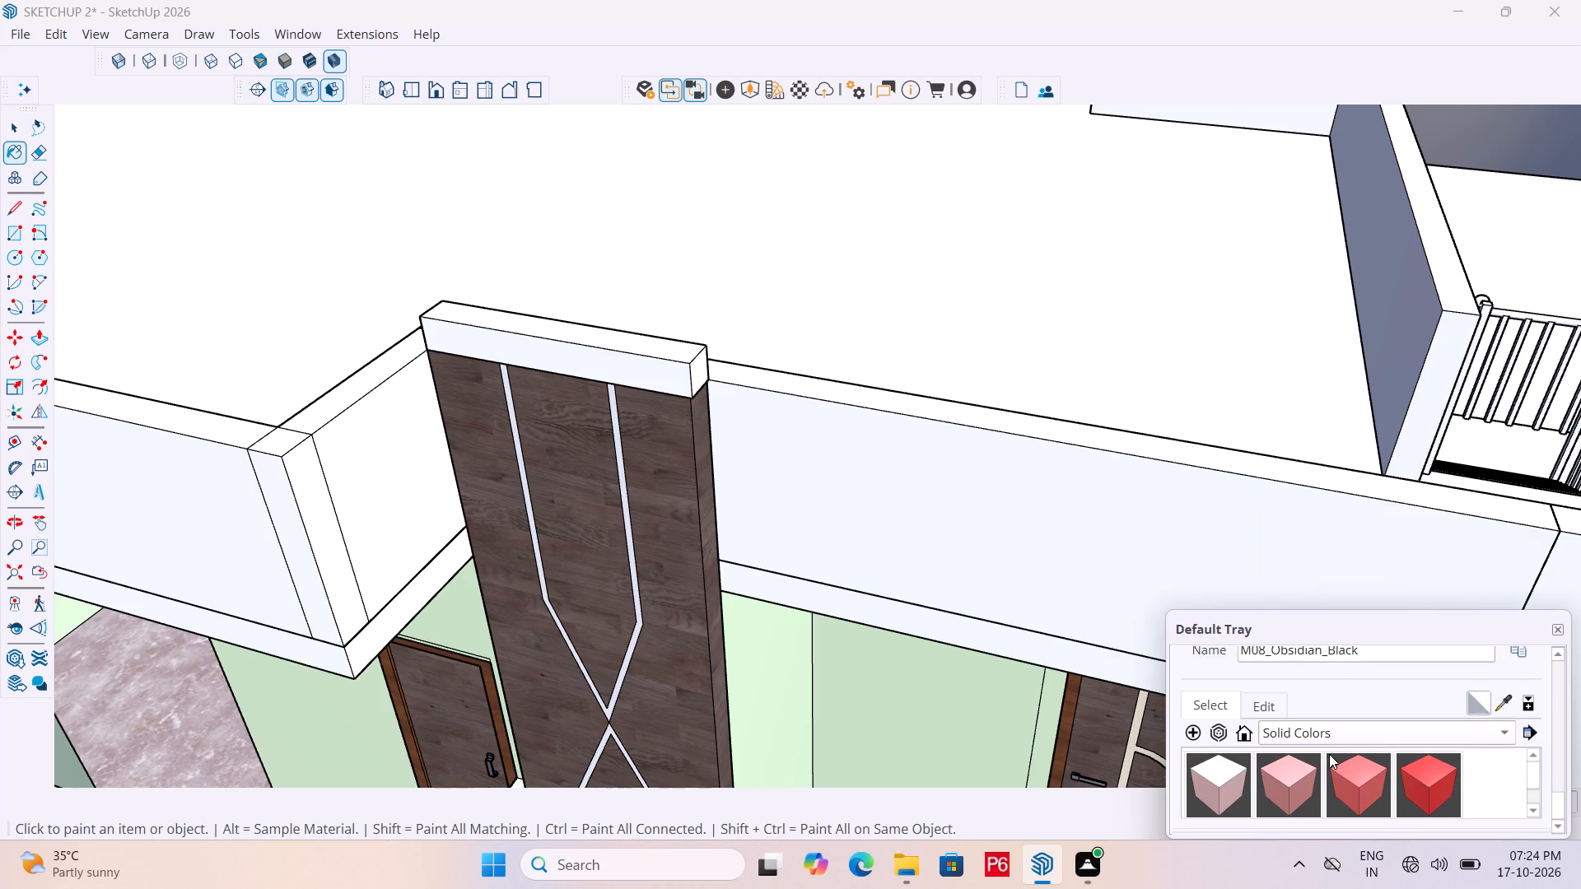
pyautogui.scroll(-4, 1327, 754)
pyautogui.scroll(-7, 1396, 749)
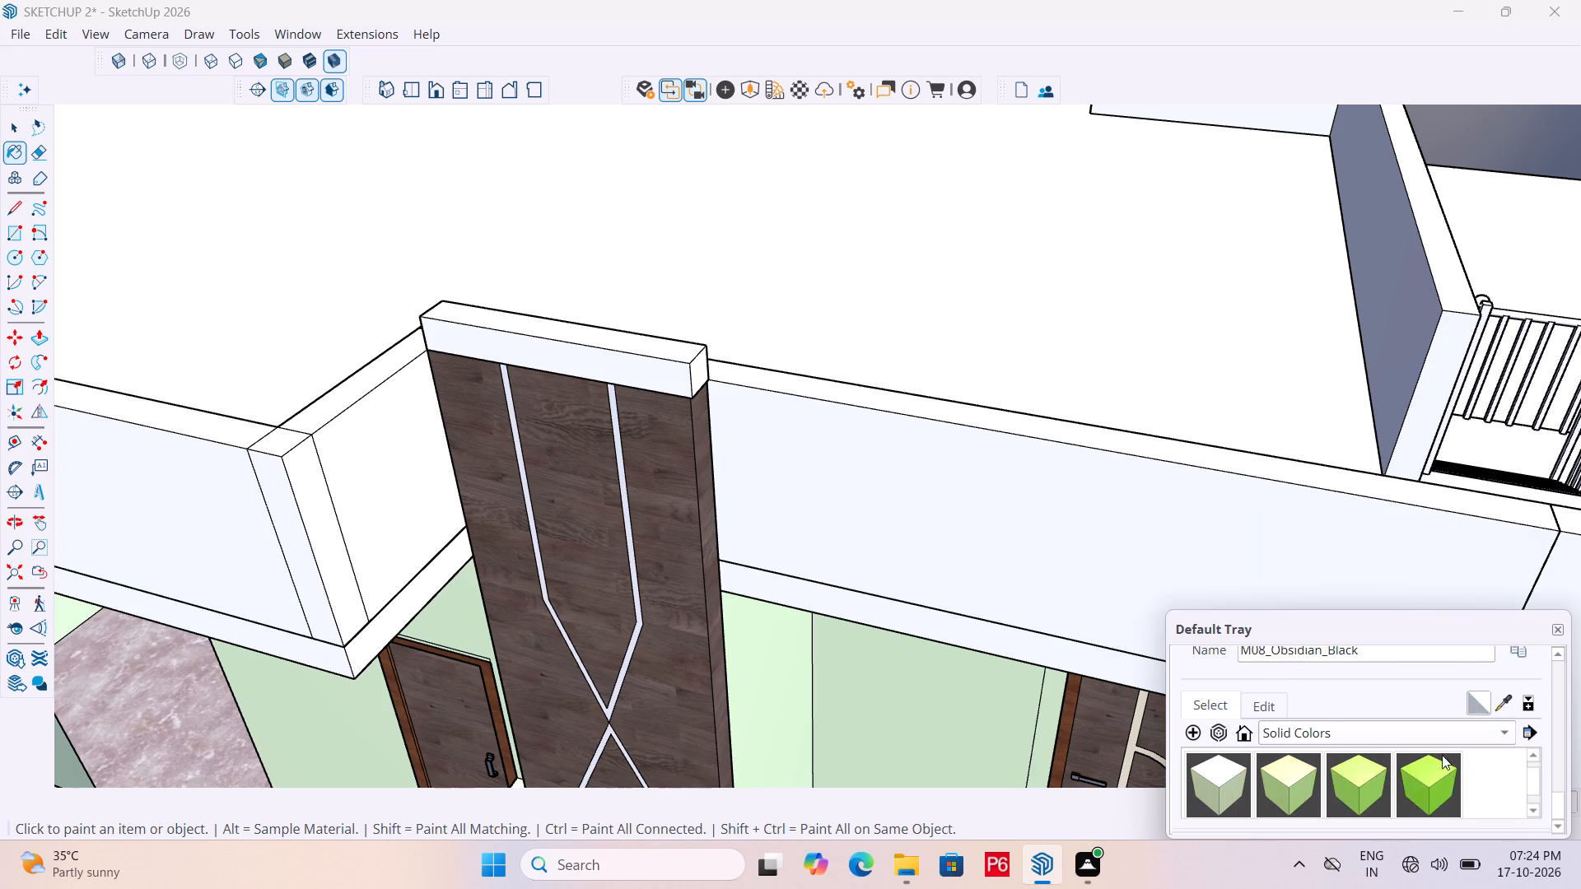
pyautogui.scroll(1, 1444, 751)
pyautogui.moveTo(1462, 618); pyautogui.dragTo(1415, 142)
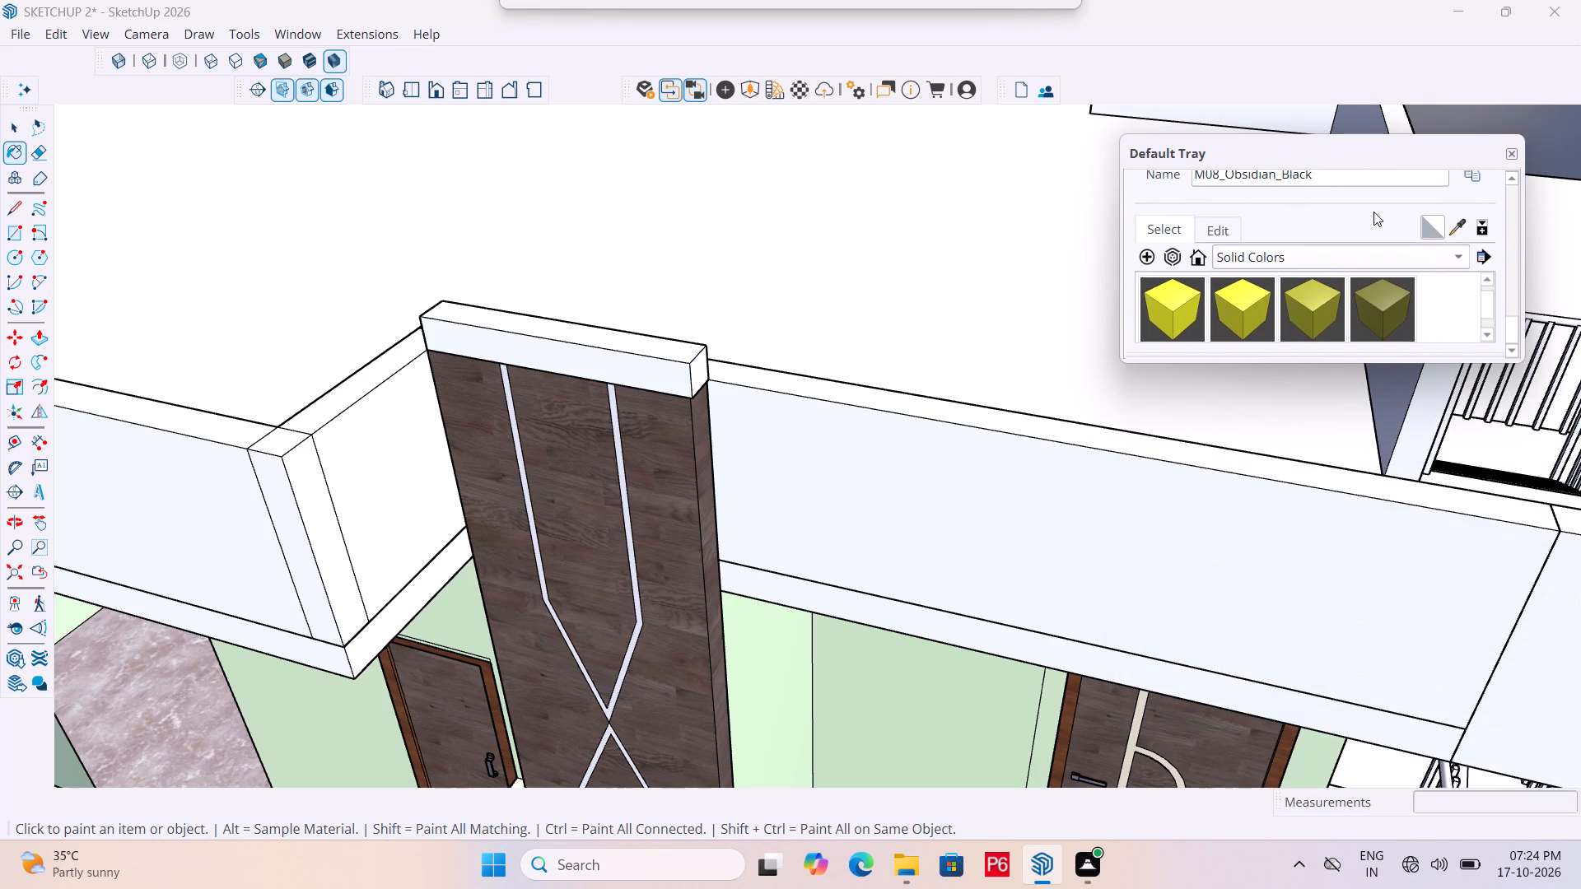
pyautogui.scroll(-8, 1364, 319)
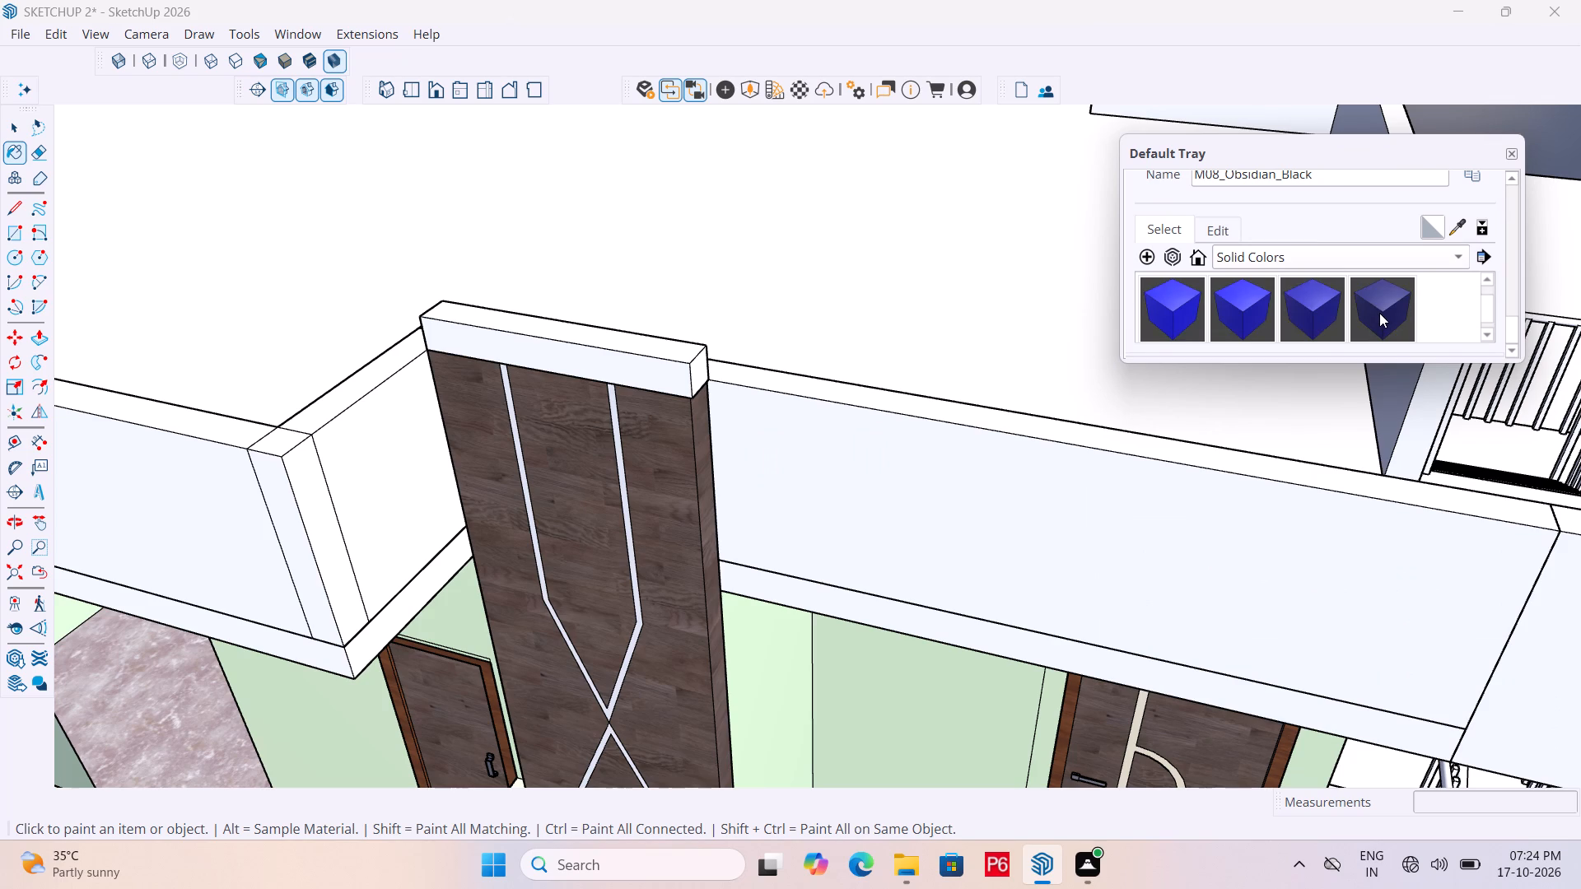
pyautogui.scroll(10, 1379, 313)
pyautogui.click(1382, 313)
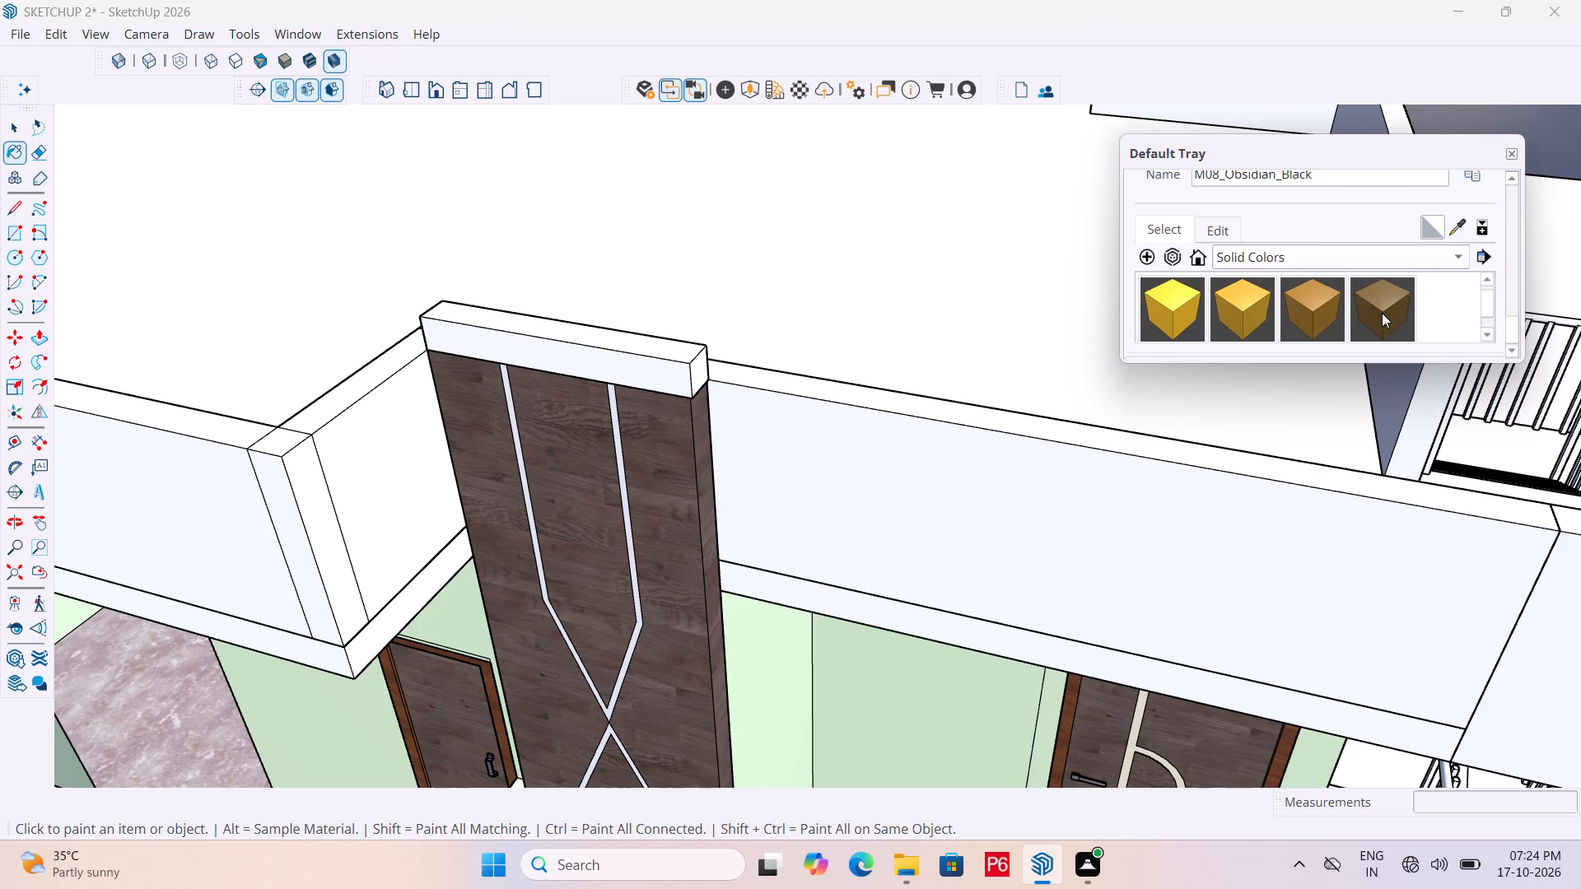
pyautogui.click(670, 369)
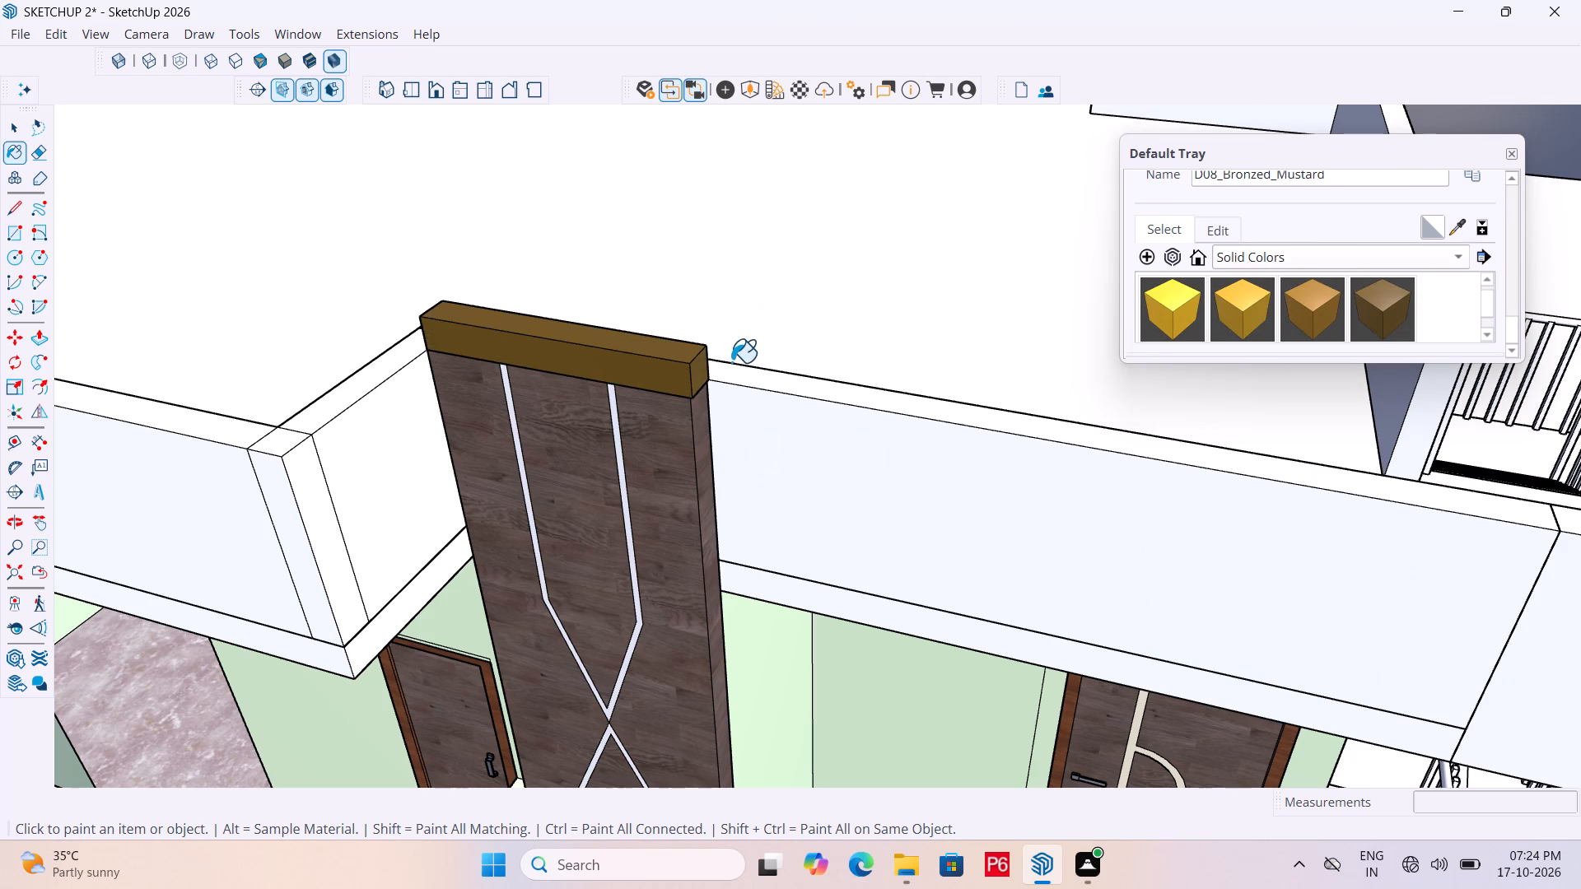
# Reopen the cap's group and pull its staircase-side end face outward about 3 15/16".
pyautogui.press('l')
pyautogui.scroll(6, 677, 381)
pyautogui.press('p')
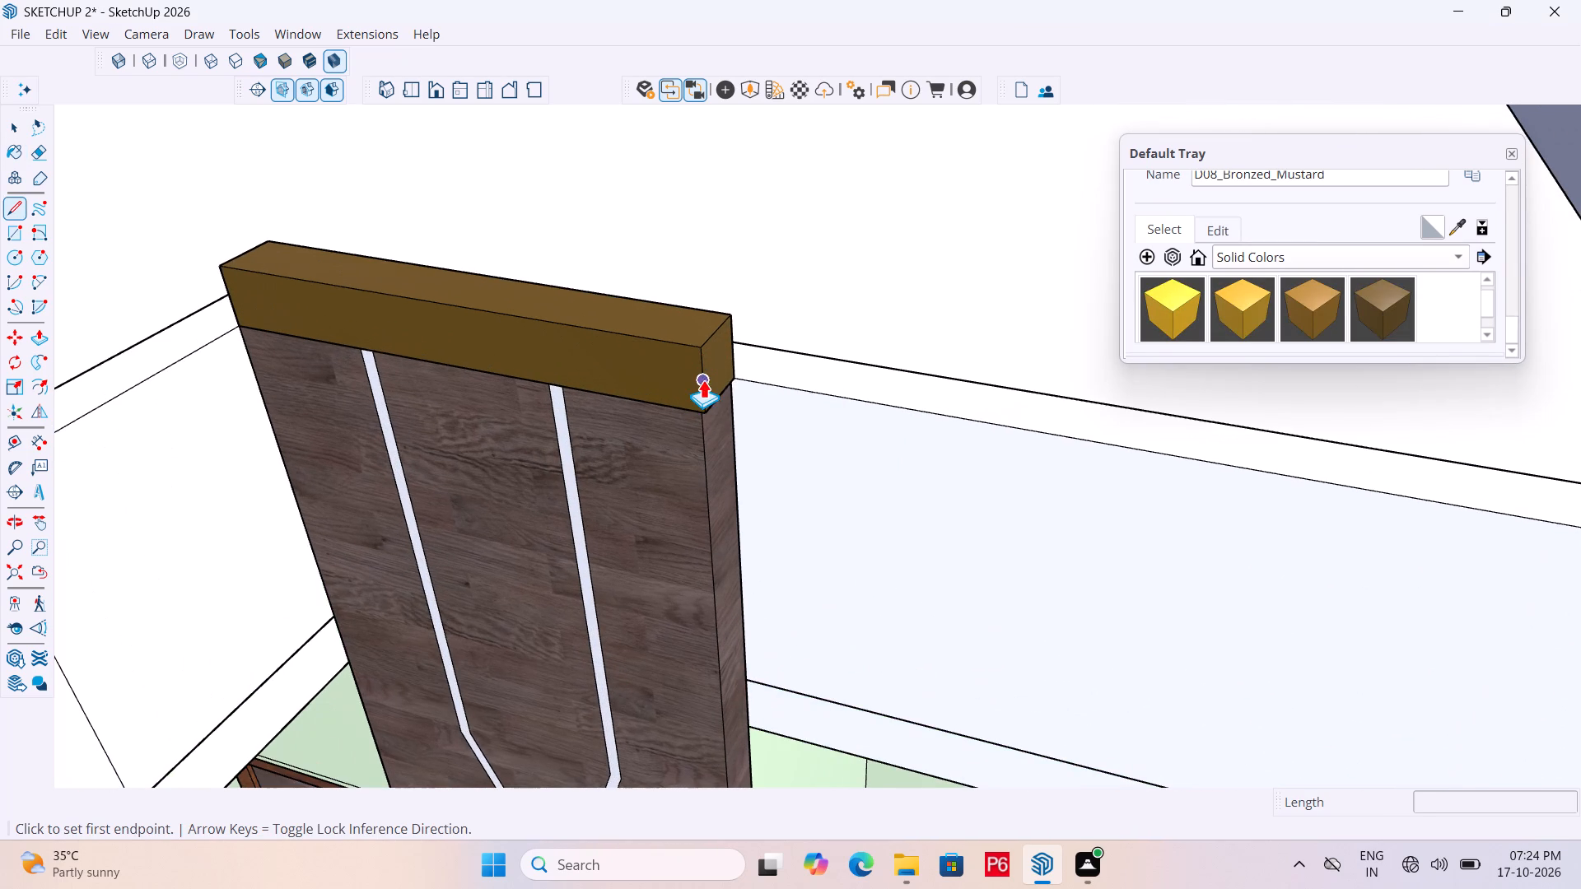
pyautogui.scroll(4, 722, 366)
pyautogui.press('space')
pyautogui.doubleClick(721, 368)
pyautogui.click(720, 364)
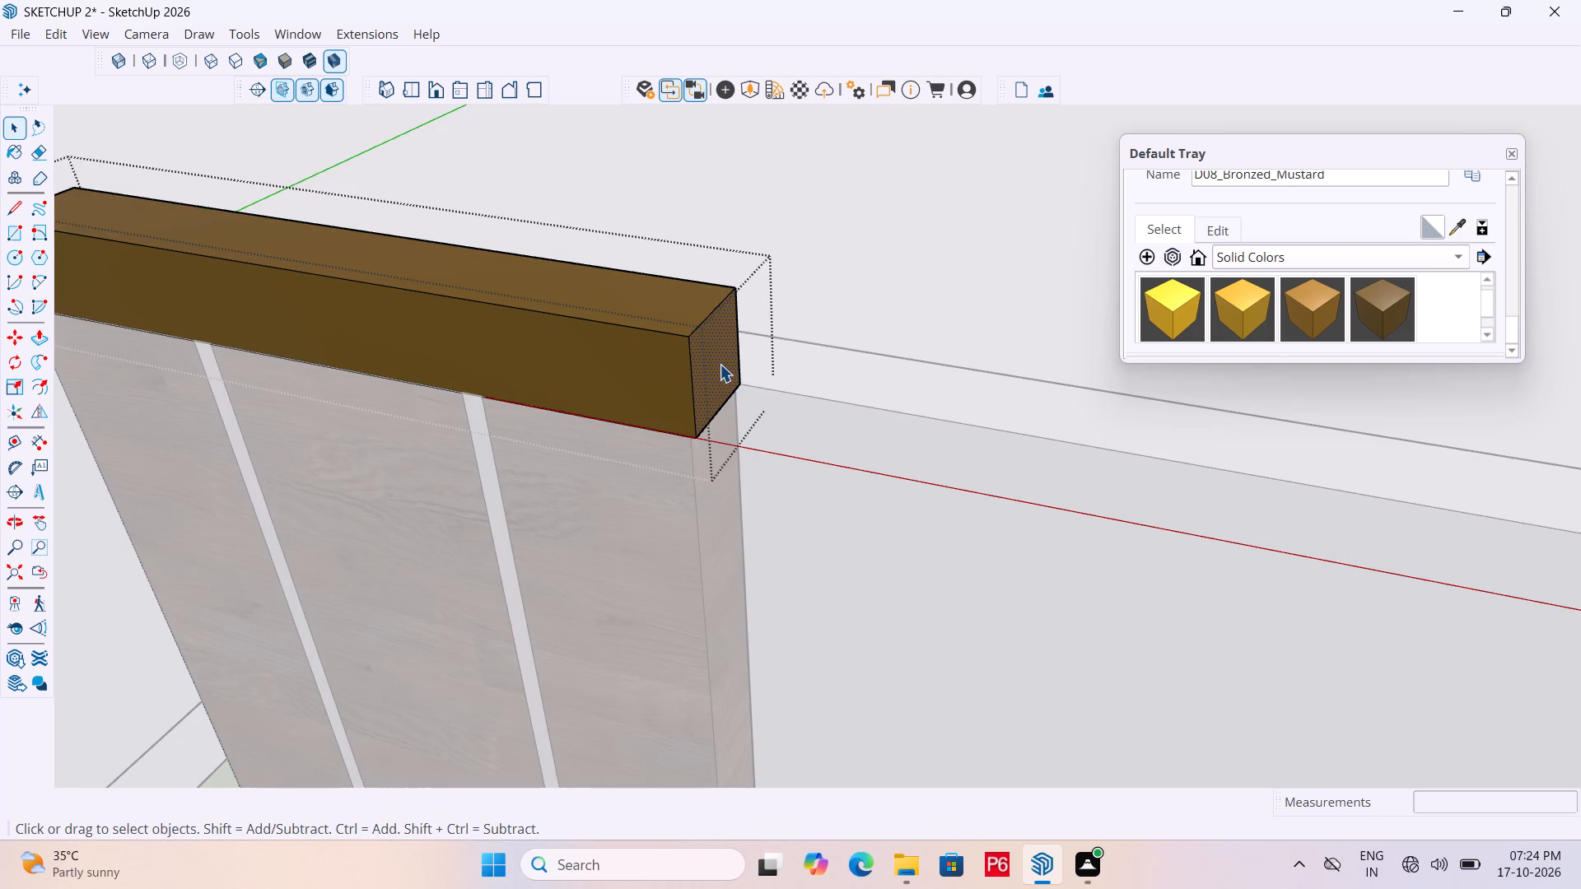
pyautogui.press('p')
pyautogui.click(720, 364)
pyautogui.click(789, 370)
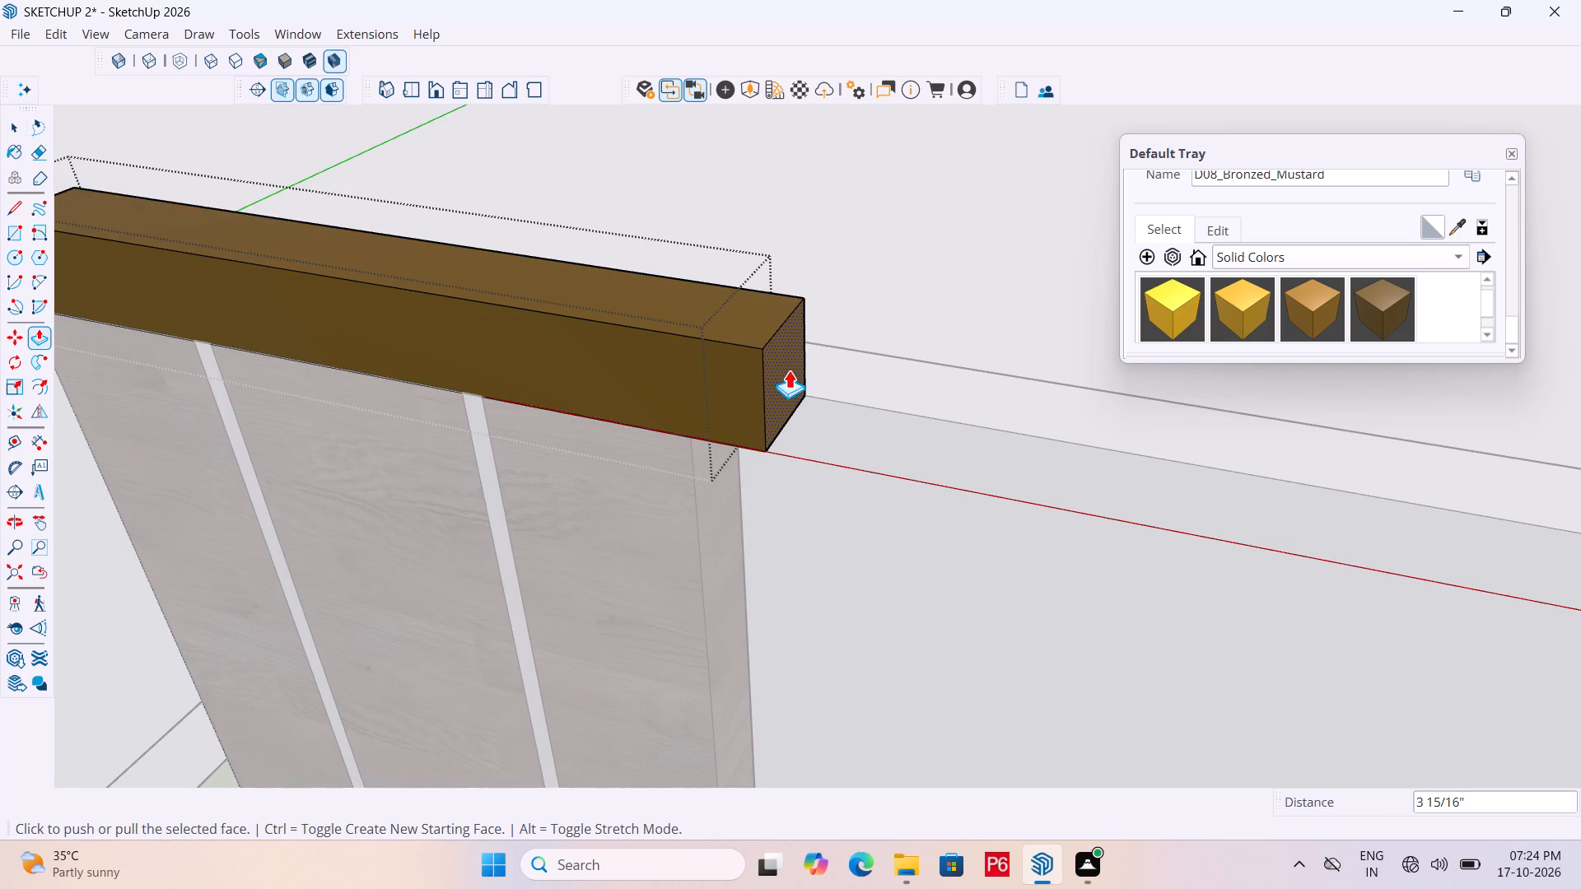
# Extend the cap's opposite end face outward by the same 3 15/16" distance.
pyautogui.scroll(-5, 1077, 343)
pyautogui.moveTo(633, 410); pyautogui.dragTo(1273, 389, button='middle')
pyautogui.scroll(4, 548, 573)
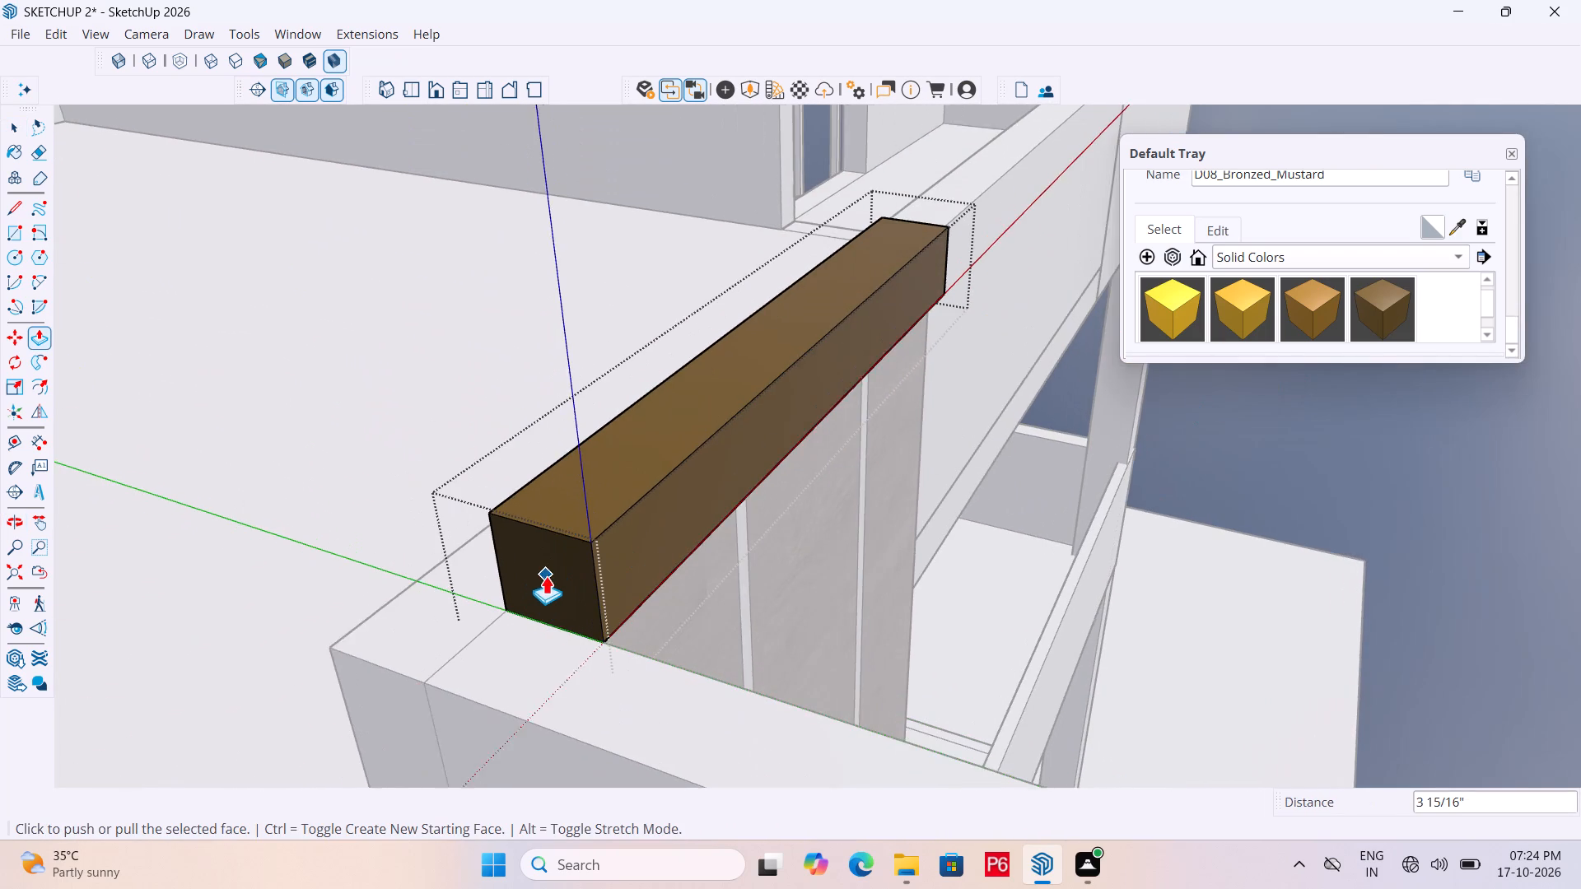
pyautogui.press('space')
pyautogui.doubleClick(554, 583)
pyautogui.press('p')
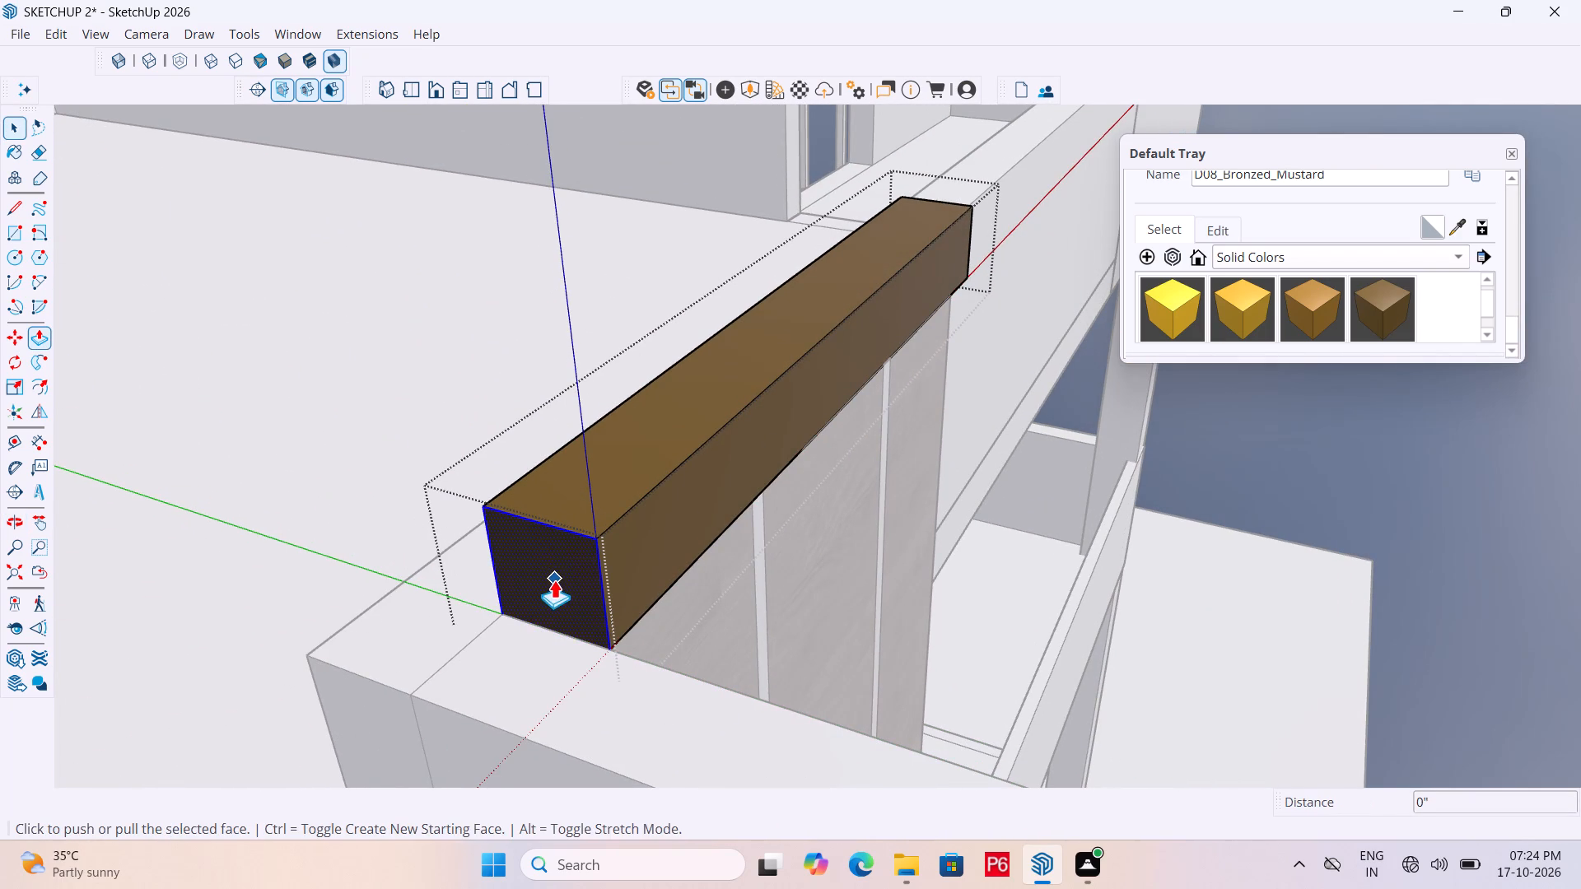
pyautogui.doubleClick(554, 578)
# Save the model with the extended cap and leave the cap's group.
pyautogui.scroll(-5, 534, 578)
pyautogui.hotkey('ctrl', 's')
pyautogui.hotkey('ctrl', 's')
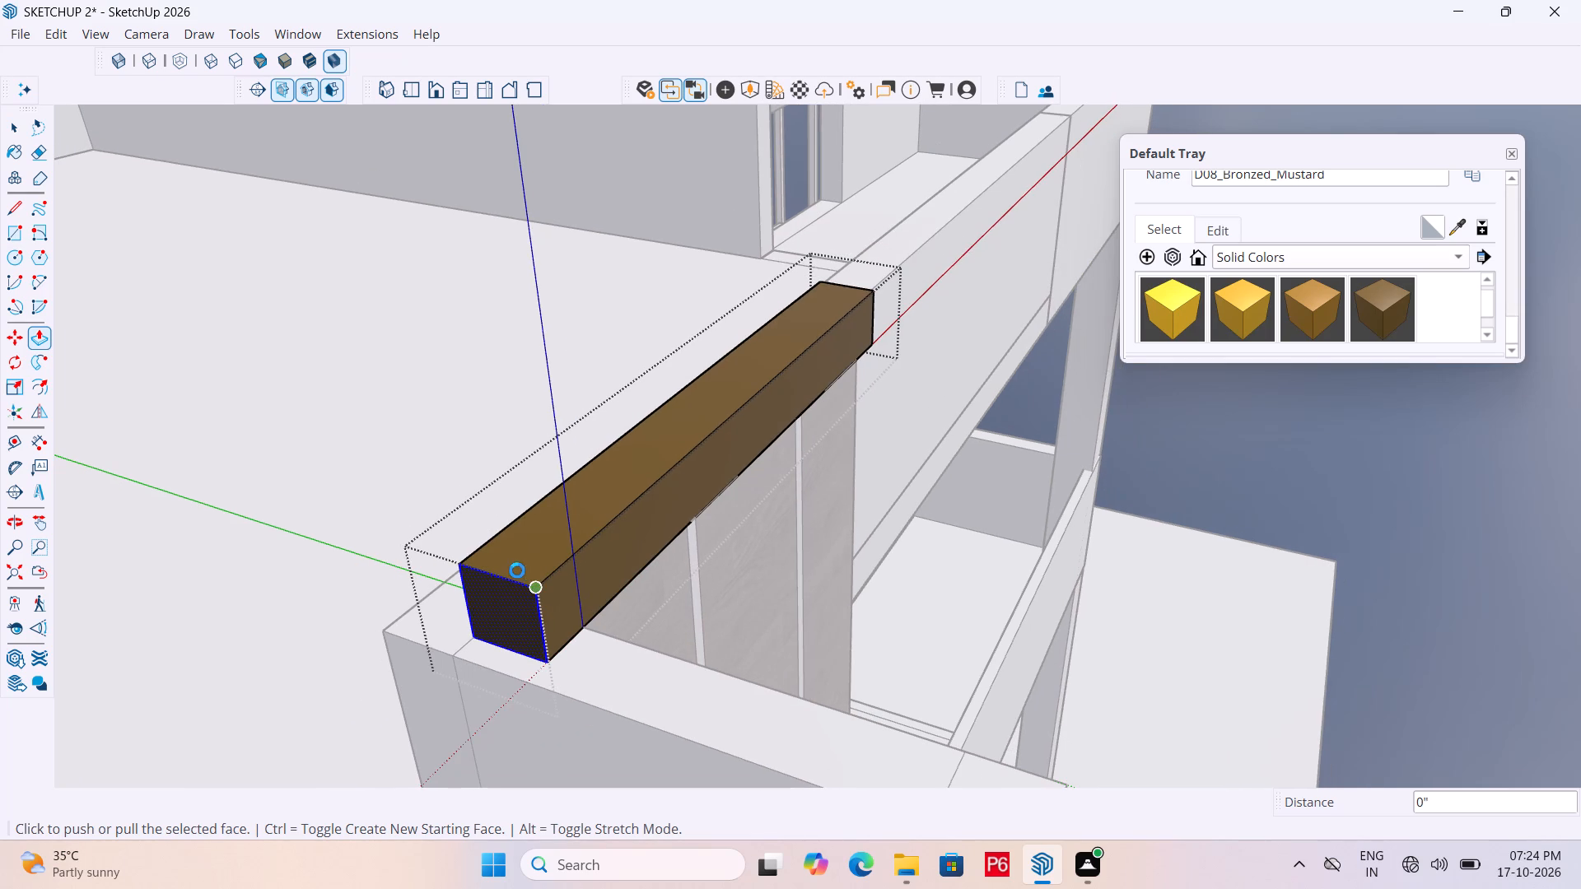
pyautogui.hotkey('ctrl', 's')
pyautogui.hotkey('ctrl', 's')
pyautogui.scroll(-5, 945, 449)
pyautogui.press('space')
pyautogui.doubleClick(1151, 450)
# Examine the front facade and the capped wood panel from several angles.
pyautogui.scroll(-5, 1201, 461)
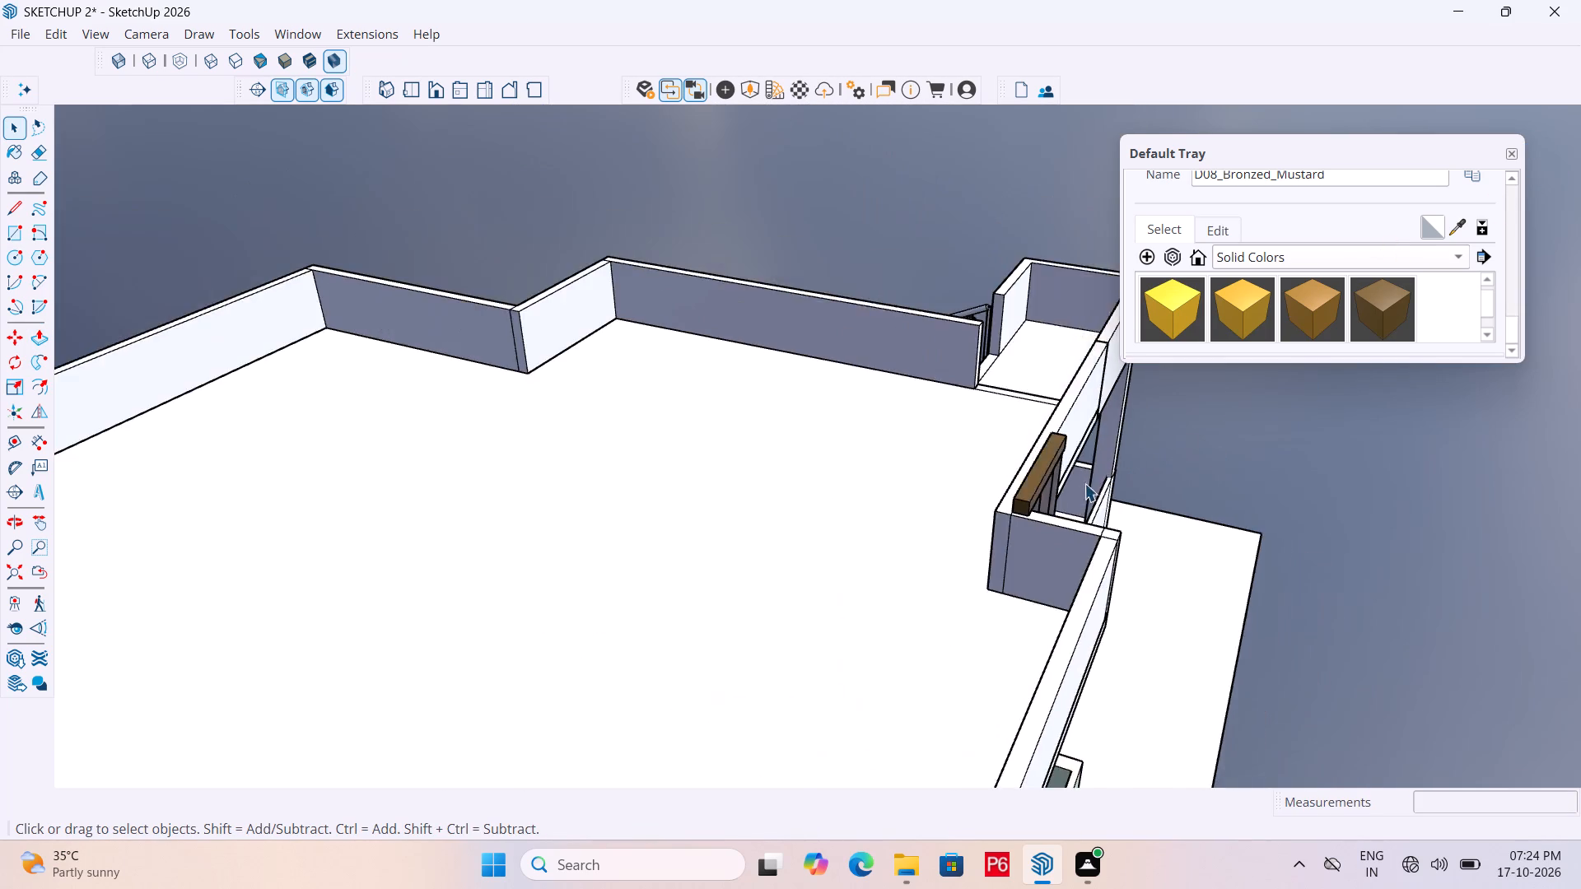
pyautogui.moveTo(1096, 483); pyautogui.dragTo(613, 282, button='middle')
pyautogui.scroll(-3, 760, 291)
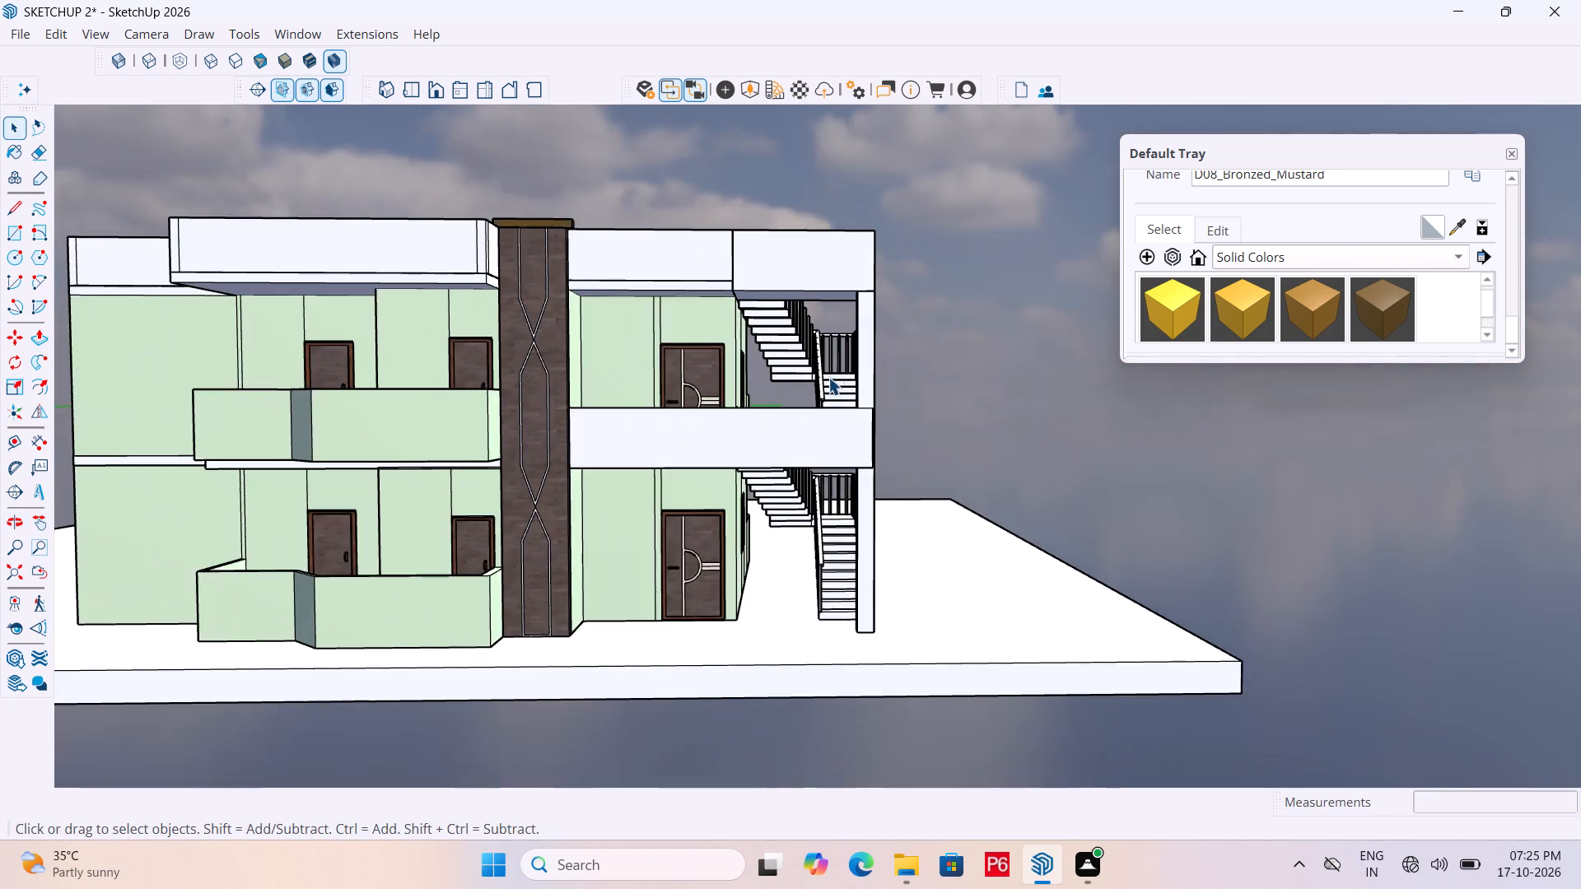
pyautogui.moveTo(826, 377); pyautogui.dragTo(855, 449, button='middle')
pyautogui.scroll(-1, 798, 377)
pyautogui.scroll(1, 832, 448)
pyautogui.scroll(-4, 979, 491)
pyautogui.moveTo(875, 510); pyautogui.dragTo(740, 507, button='middle')
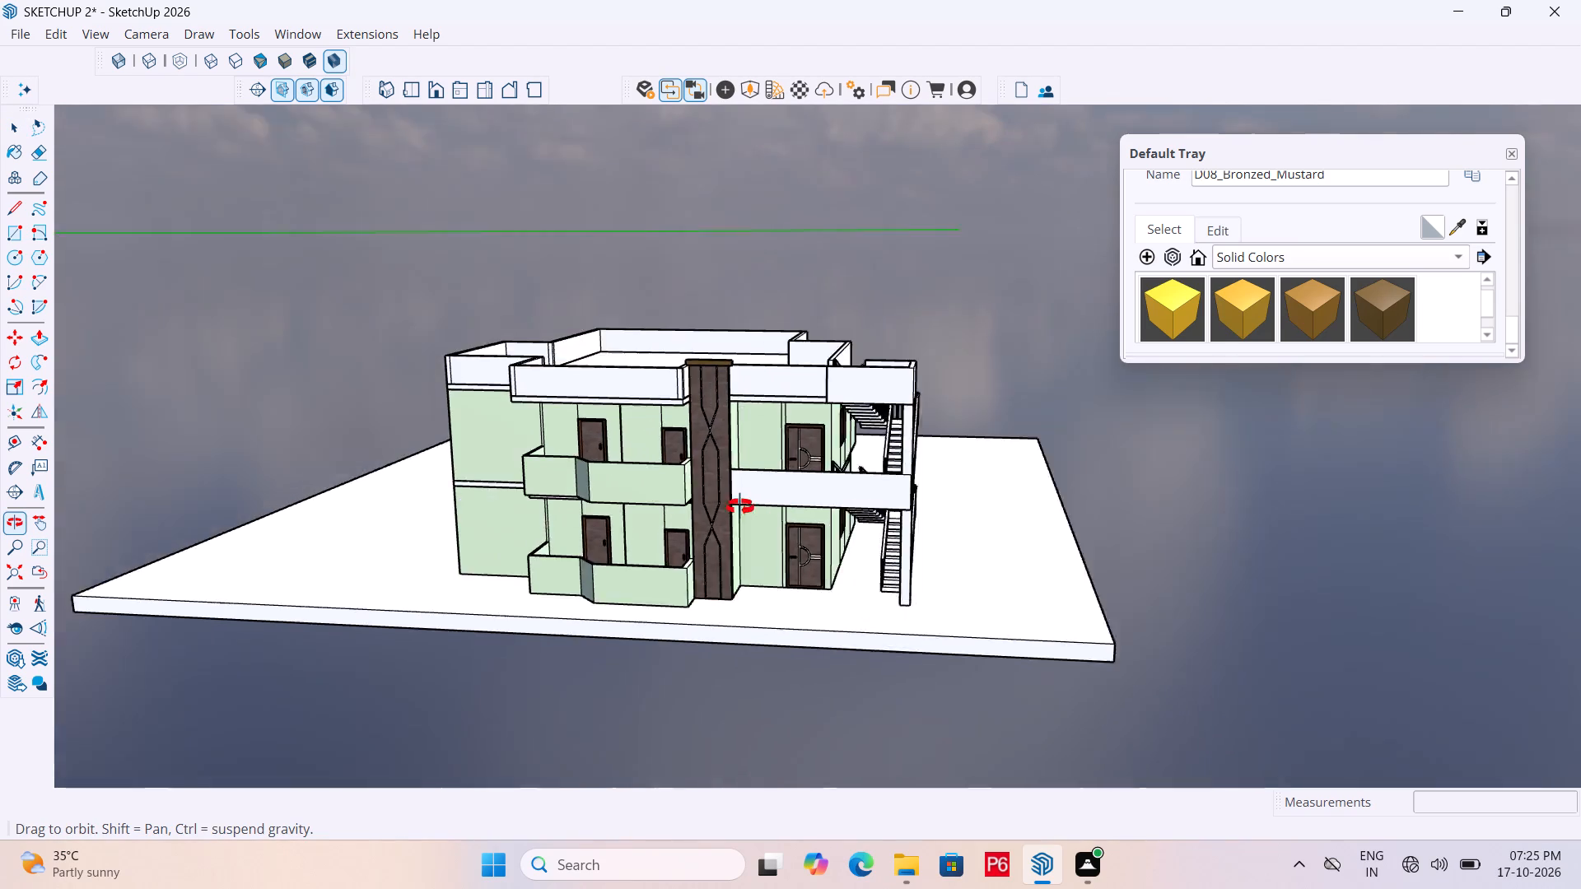
# Open the group of the first-floor balcony parapet between the wood panel and the staircase's corner column, at its wood-panel end.
pyautogui.moveTo(740, 507); pyautogui.dragTo(776, 444, button='middle')
pyautogui.scroll(4, 681, 461)
pyautogui.moveTo(926, 458); pyautogui.dragTo(376, 537, button='middle')
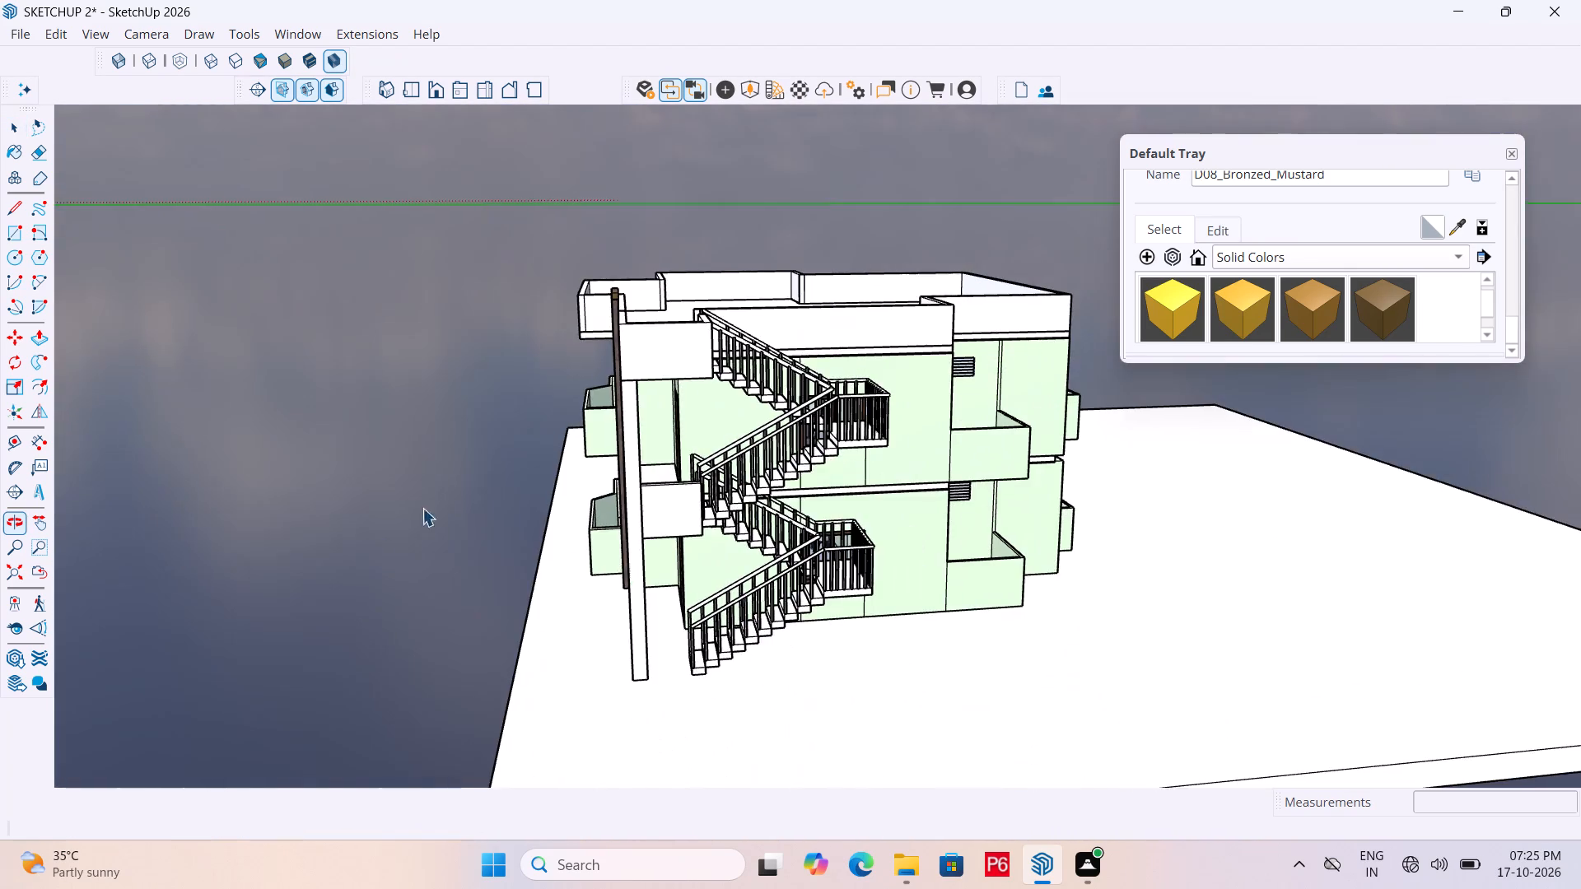
pyautogui.moveTo(824, 441); pyautogui.dragTo(652, 439, button='middle')
pyautogui.scroll(15, 638, 472)
pyautogui.moveTo(654, 435); pyautogui.dragTo(664, 424, button='middle')
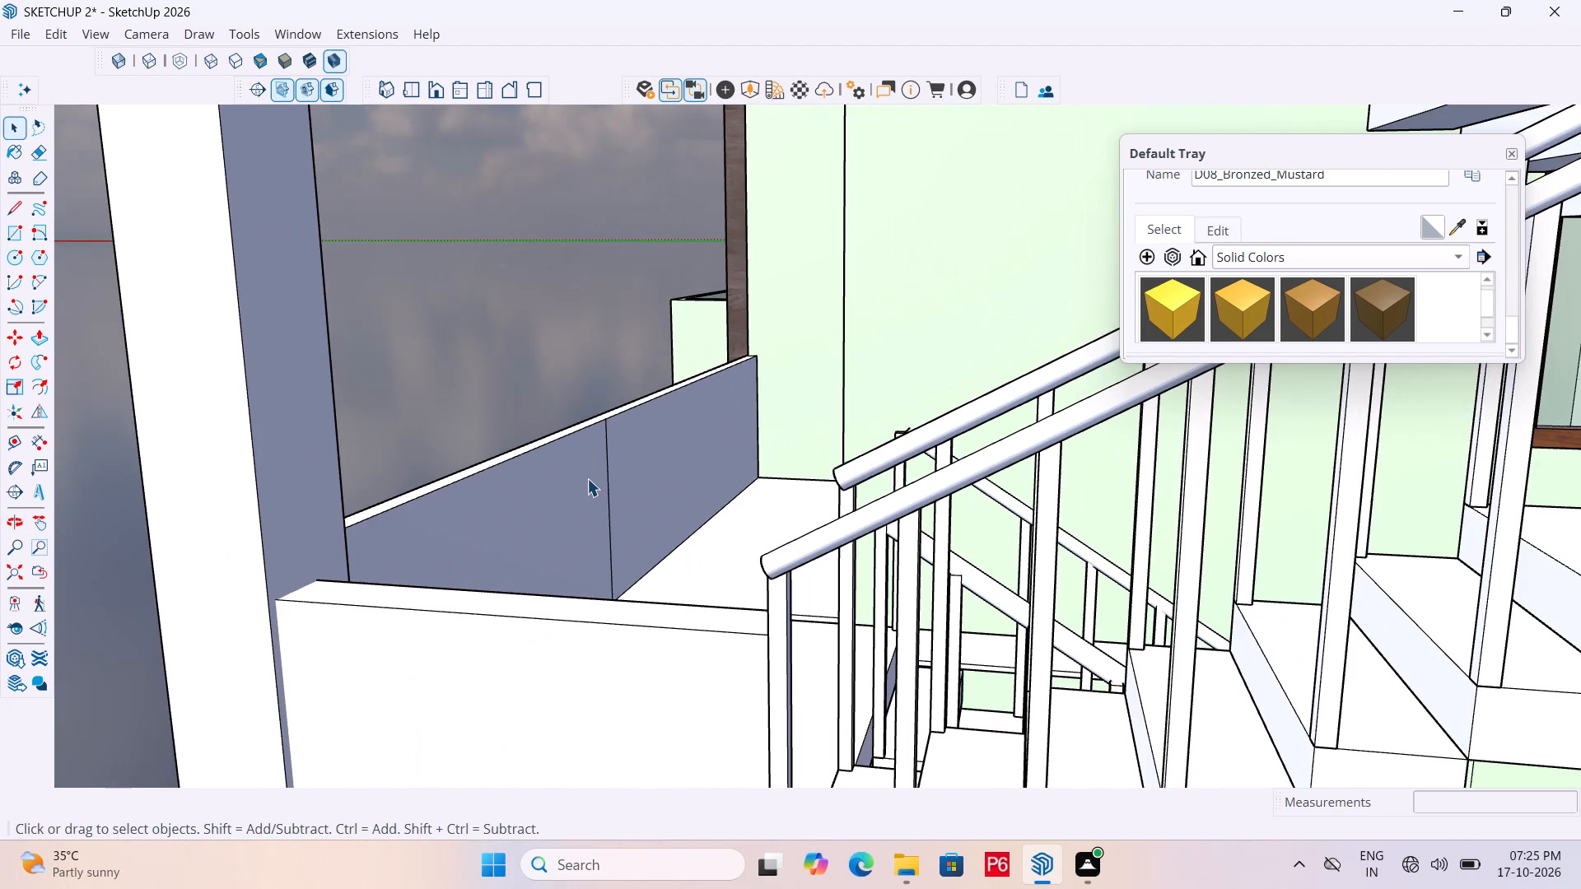
pyautogui.click(586, 477)
pyautogui.doubleClick(586, 475)
pyautogui.click(591, 471)
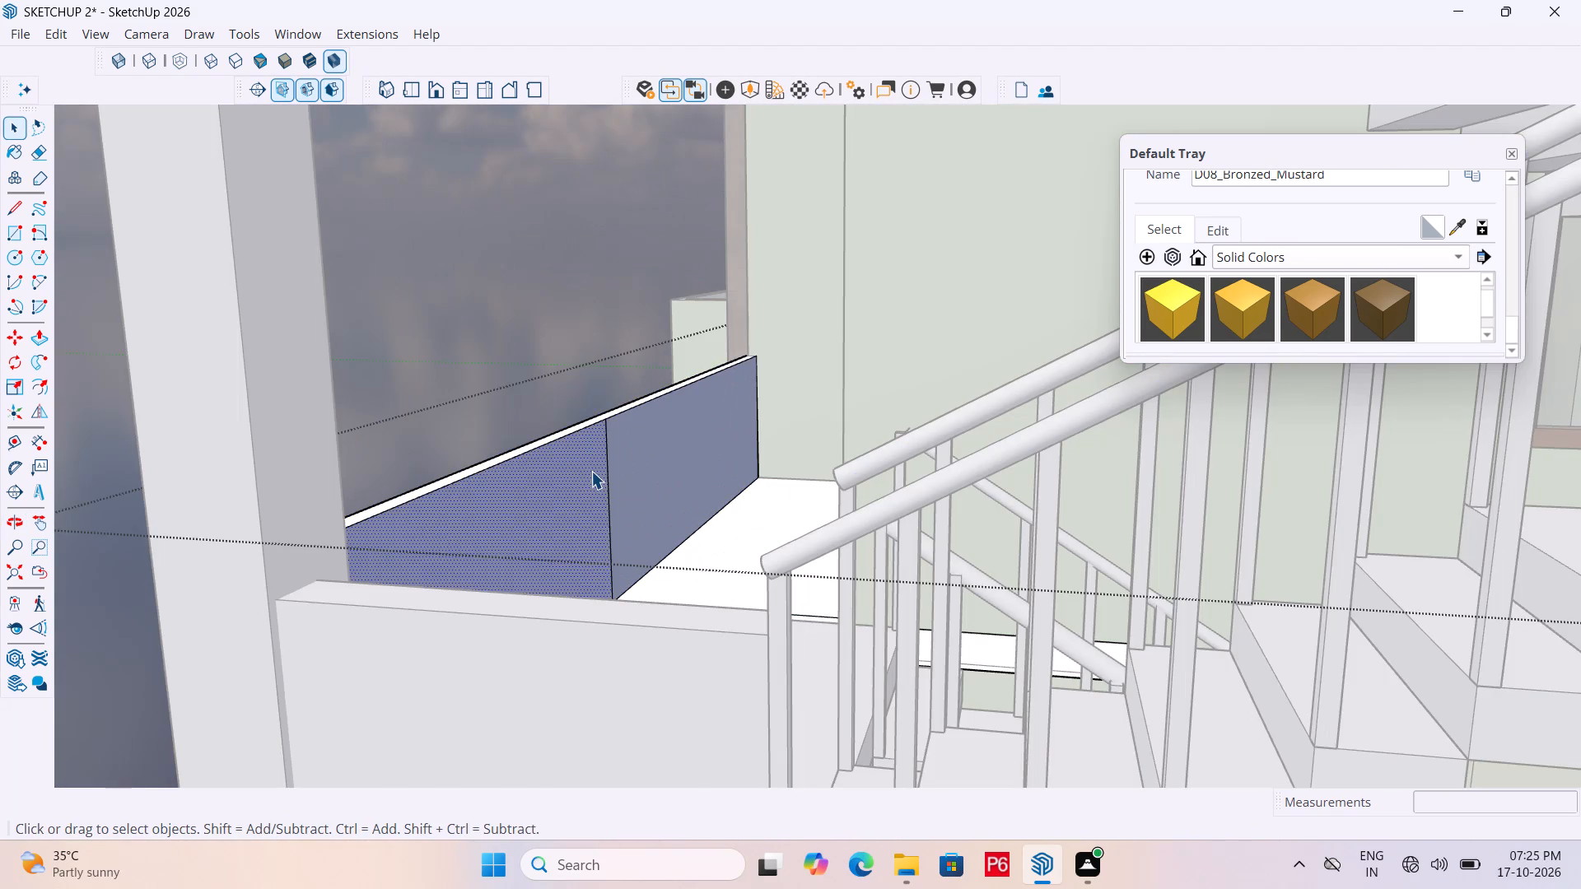
pyautogui.moveTo(487, 481); pyautogui.dragTo(982, 484, button='middle')
pyautogui.scroll(1, 983, 483)
pyautogui.scroll(-5, 1035, 502)
pyautogui.moveTo(603, 448); pyautogui.dragTo(544, 538, button='middle')
pyautogui.scroll(2, 511, 510)
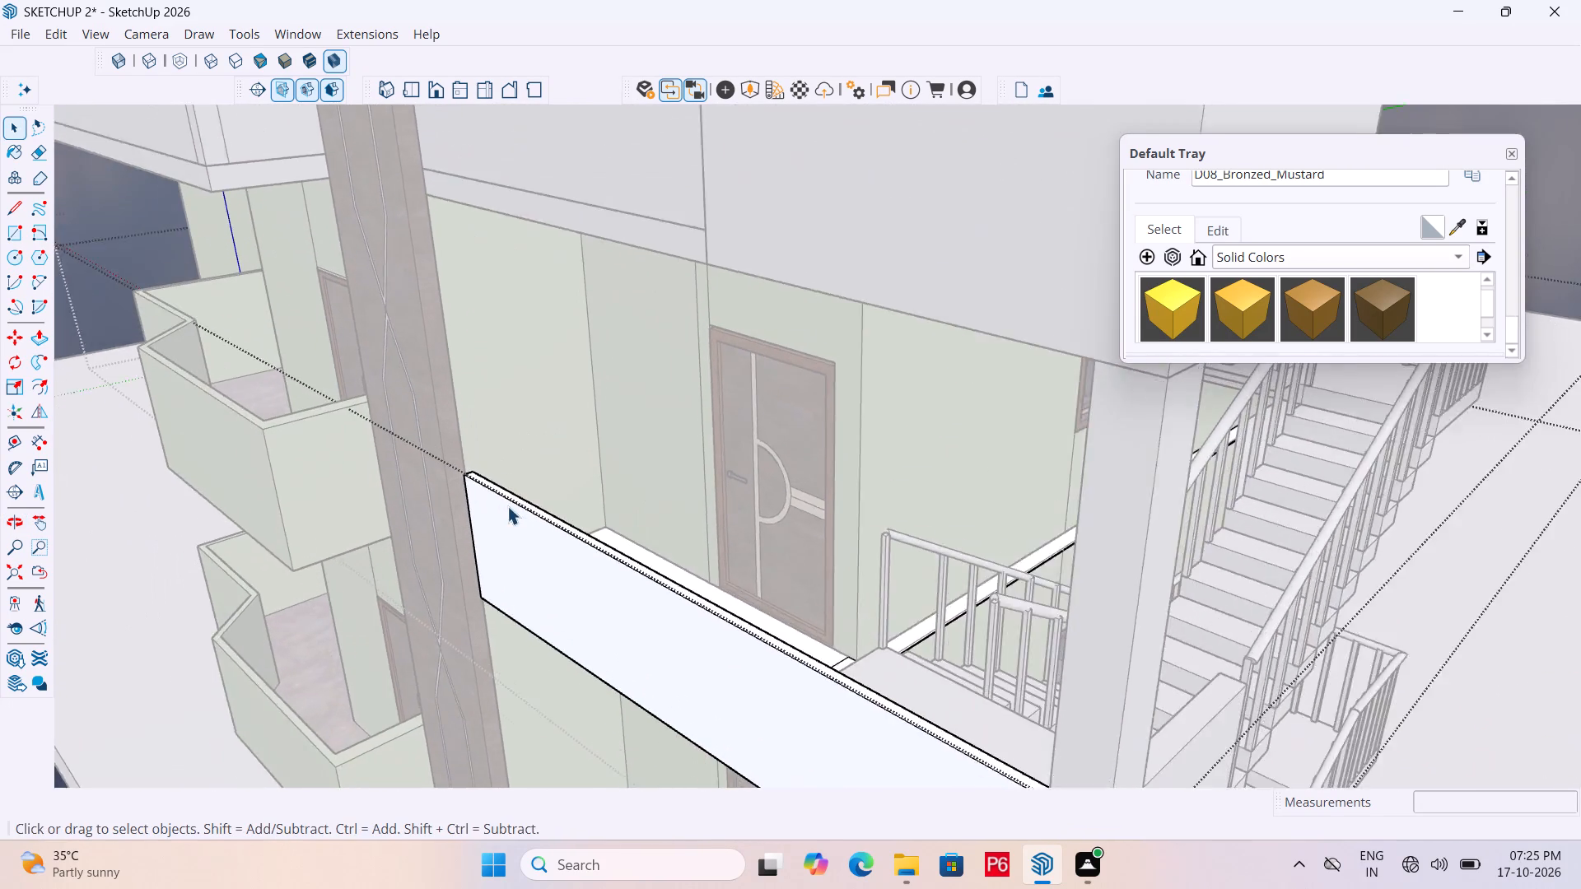
pyautogui.scroll(2, 507, 506)
pyautogui.scroll(12, 427, 463)
pyautogui.scroll(4, 506, 469)
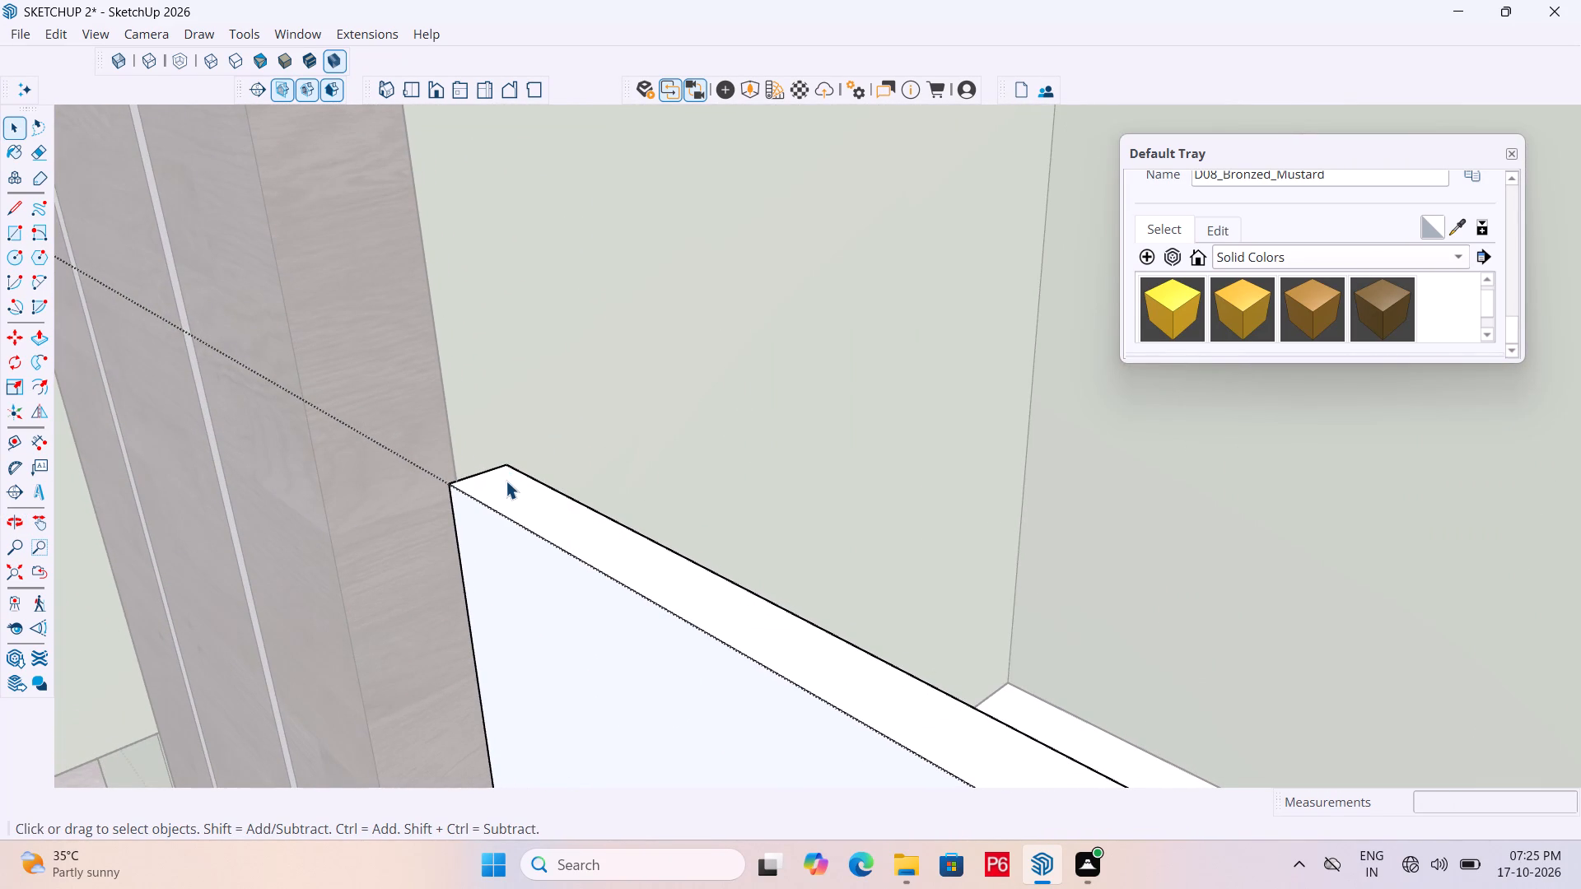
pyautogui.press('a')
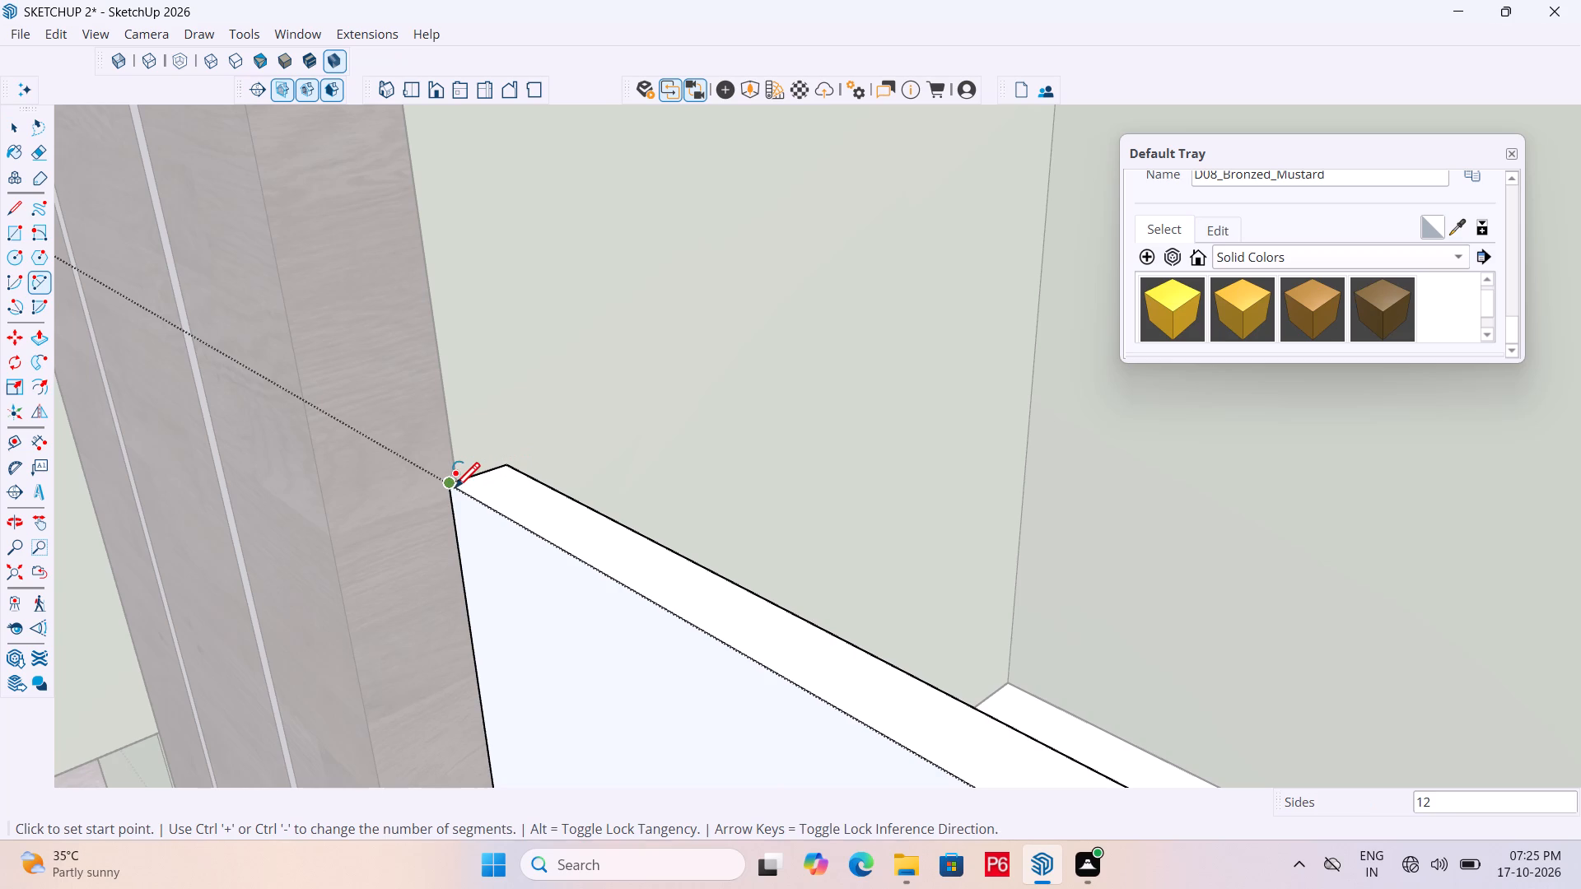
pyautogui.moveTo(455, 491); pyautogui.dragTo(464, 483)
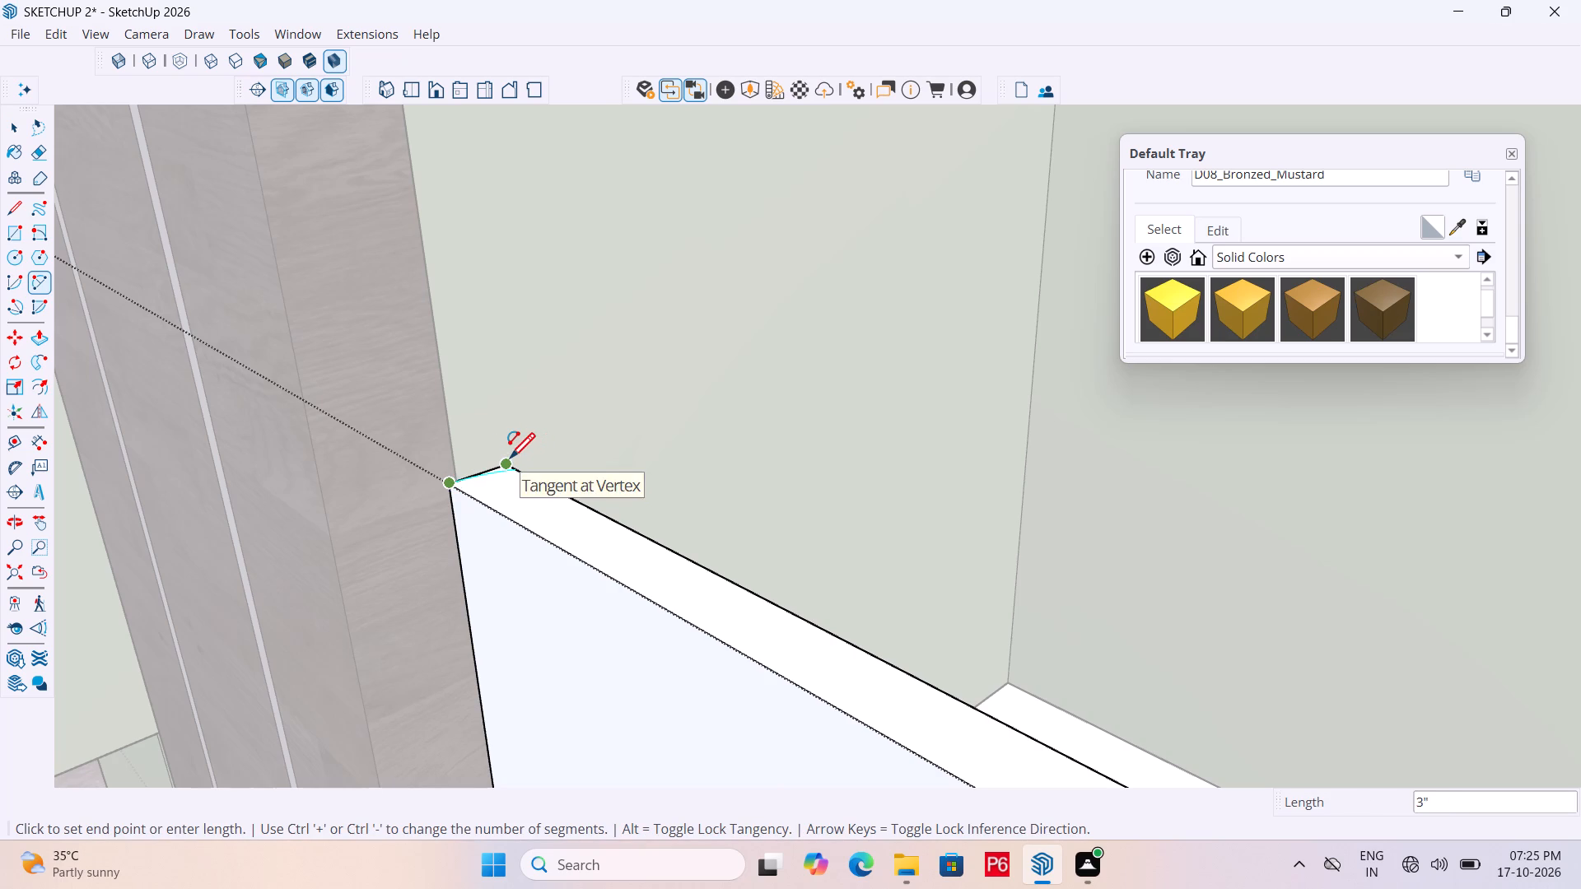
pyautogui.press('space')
# Select the parapet's top face and draw an upright half-round arc profile 3" wide across its wood-panel end.
pyautogui.scroll(-5, 486, 405)
pyautogui.click(576, 500)
pyautogui.scroll(3, 535, 468)
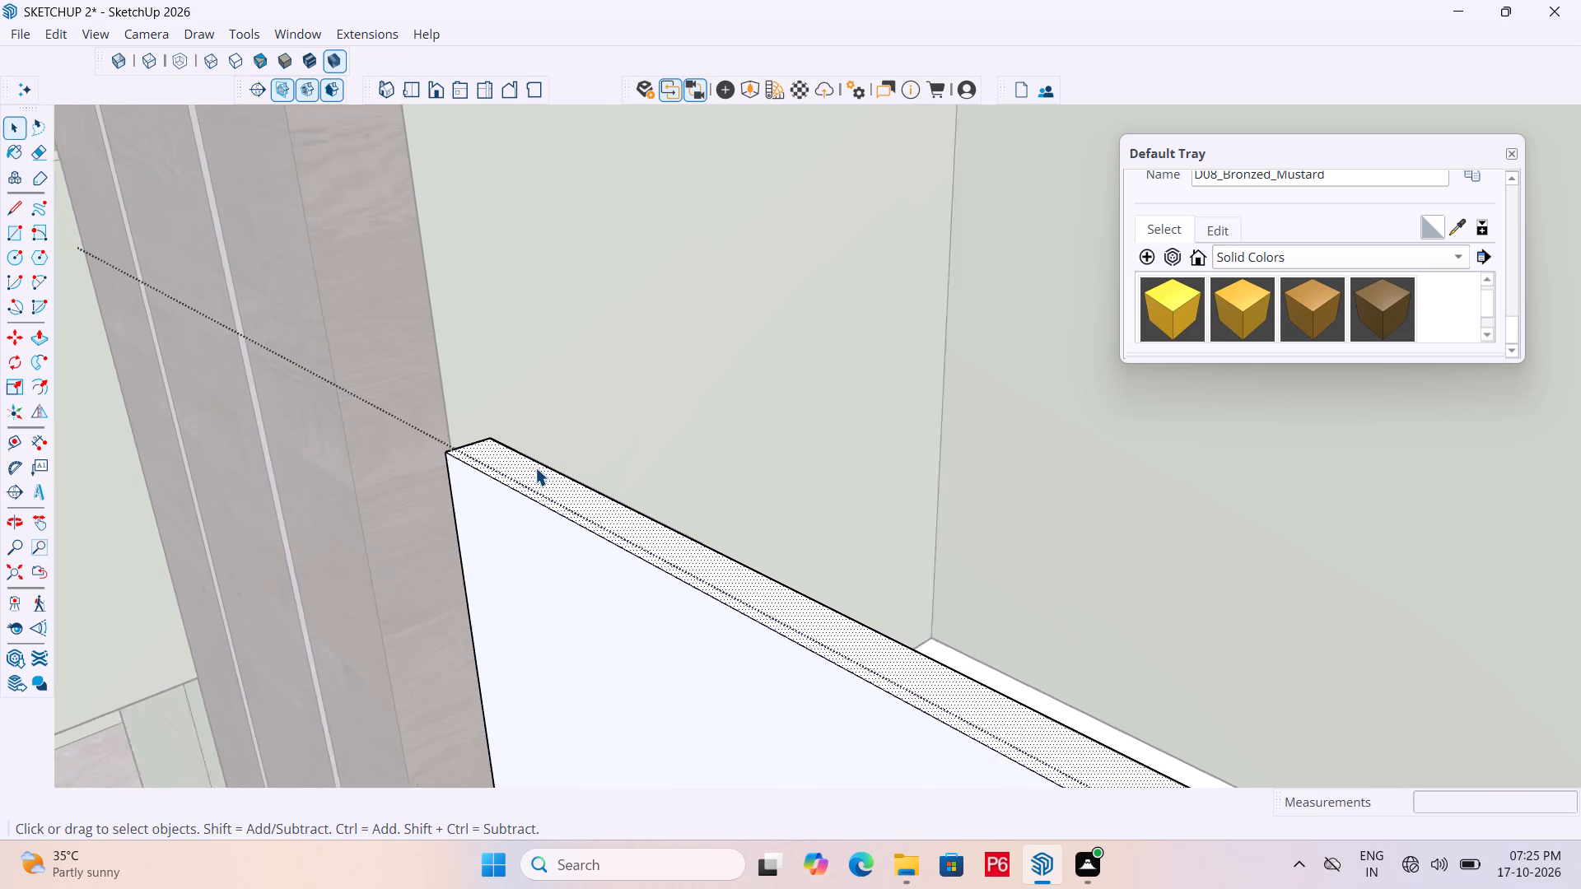
pyautogui.scroll(6, 535, 468)
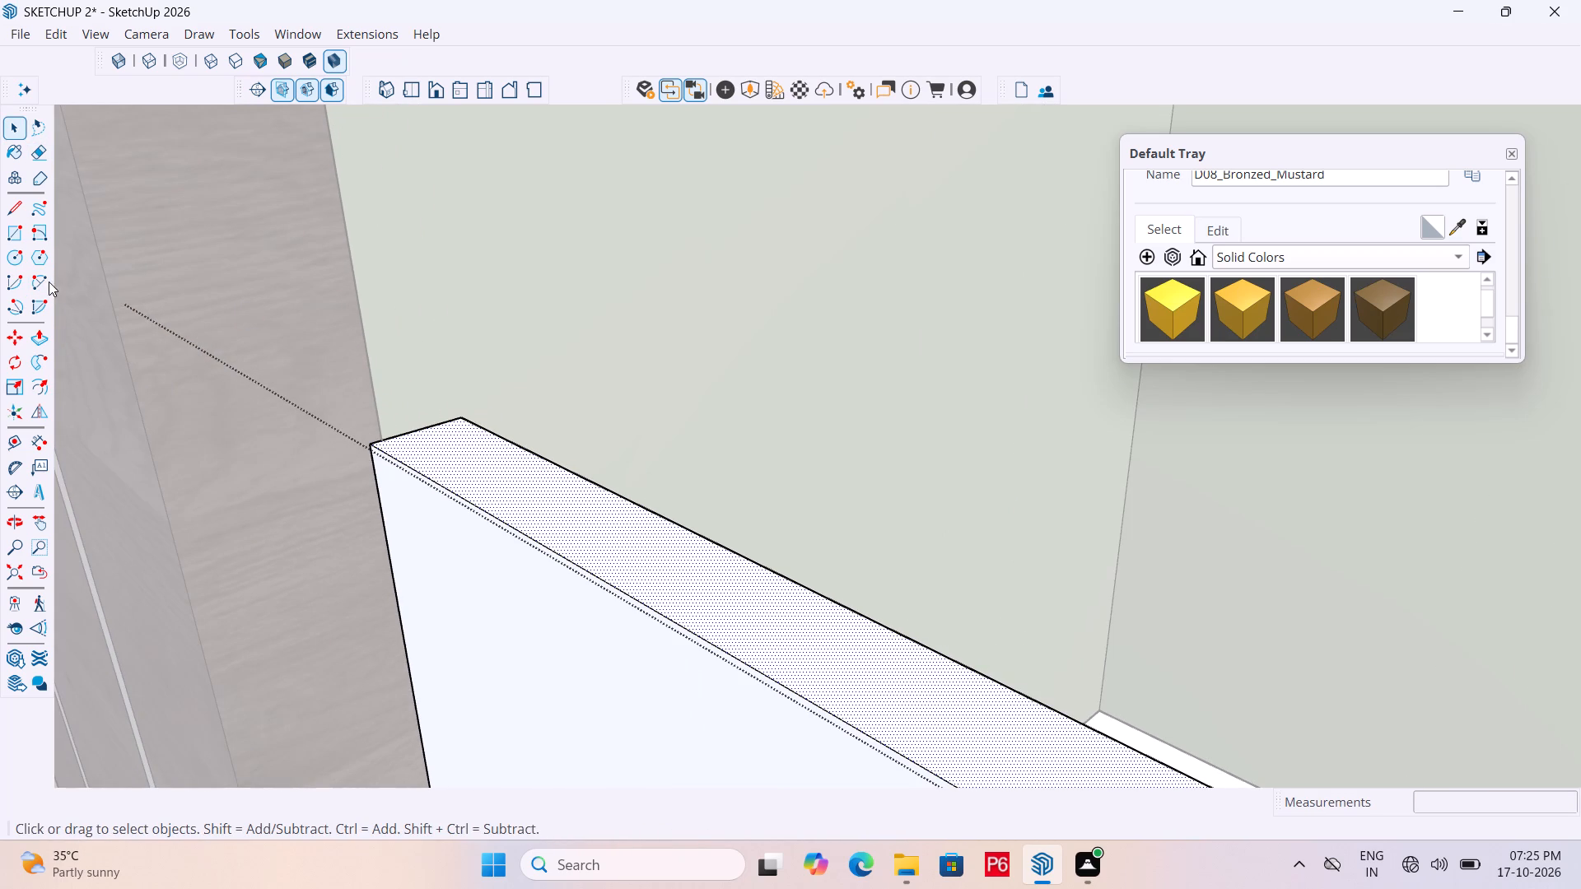
pyautogui.click(42, 282)
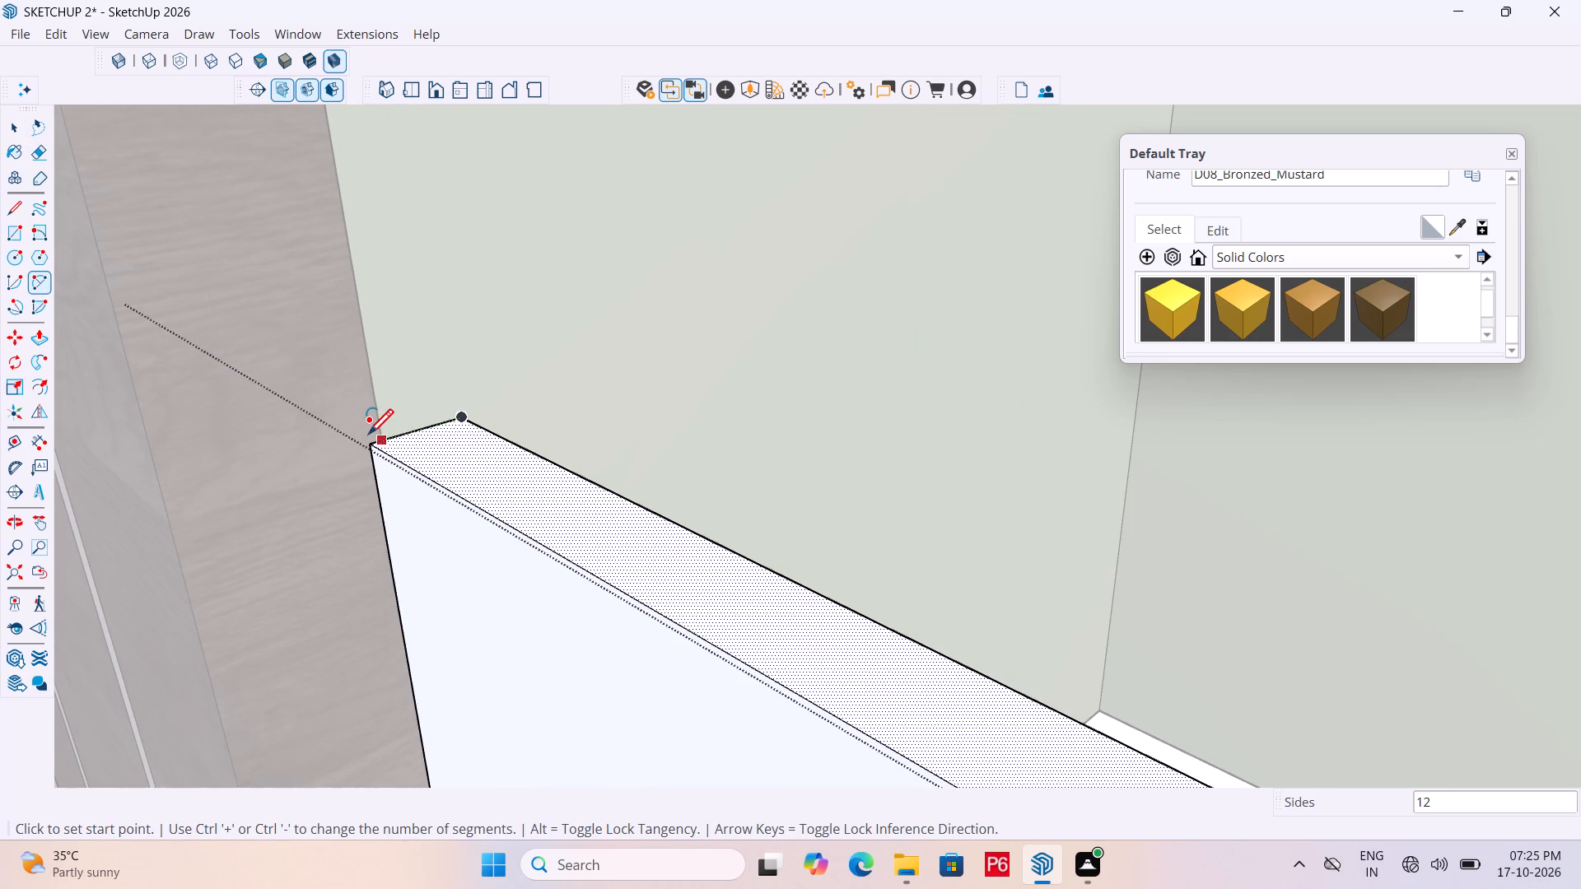
pyautogui.moveTo(368, 449); pyautogui.dragTo(380, 440)
pyautogui.click(457, 415)
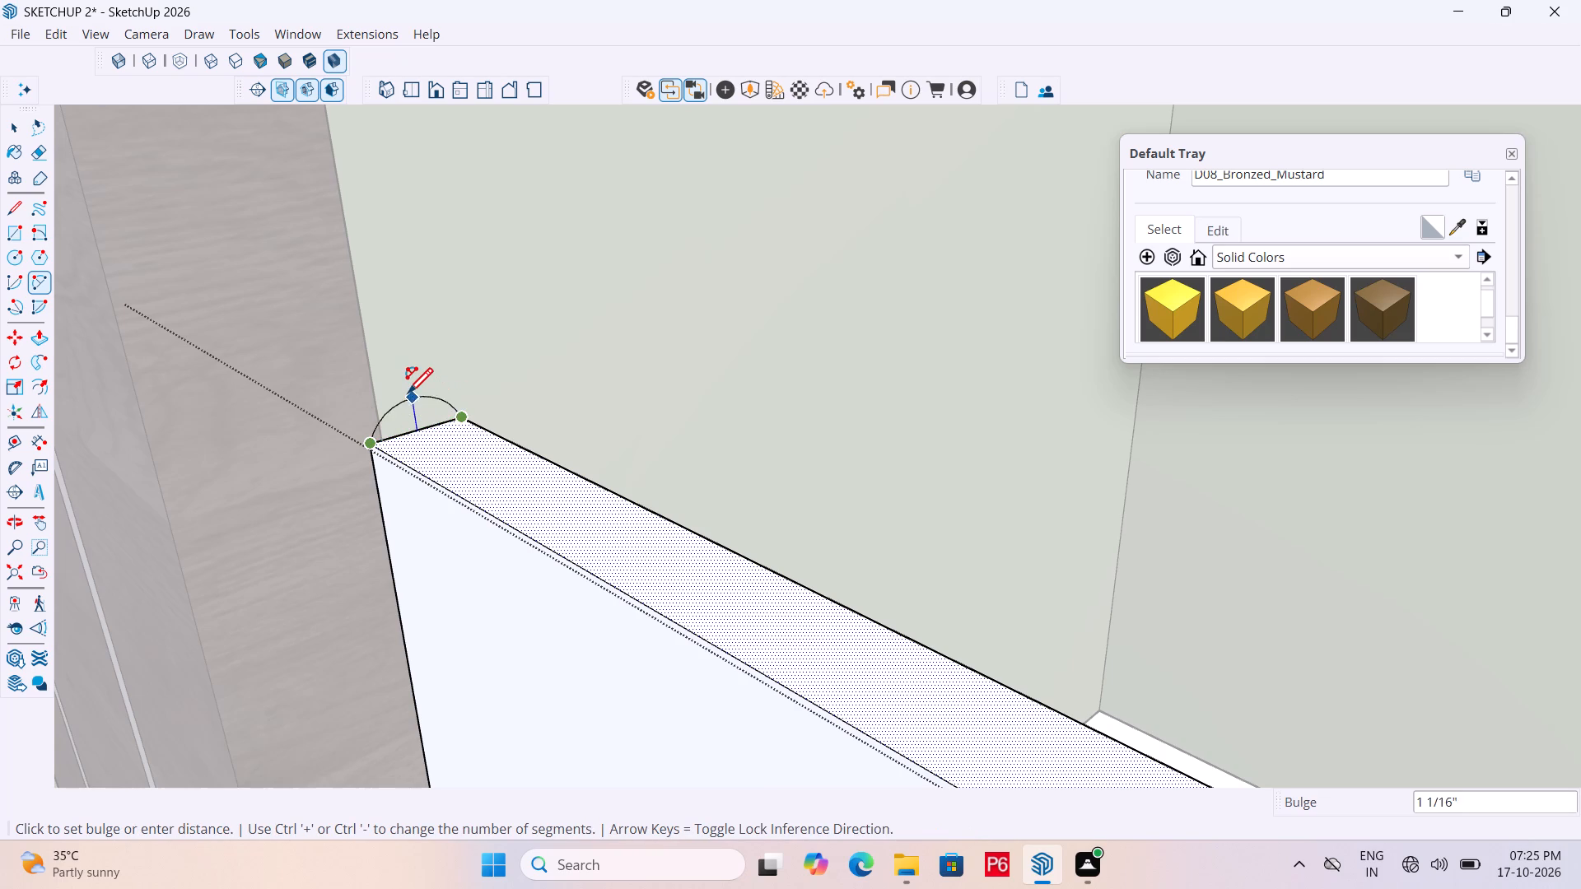
pyautogui.click(406, 385)
pyautogui.press('space')
pyautogui.scroll(-6, 349, 234)
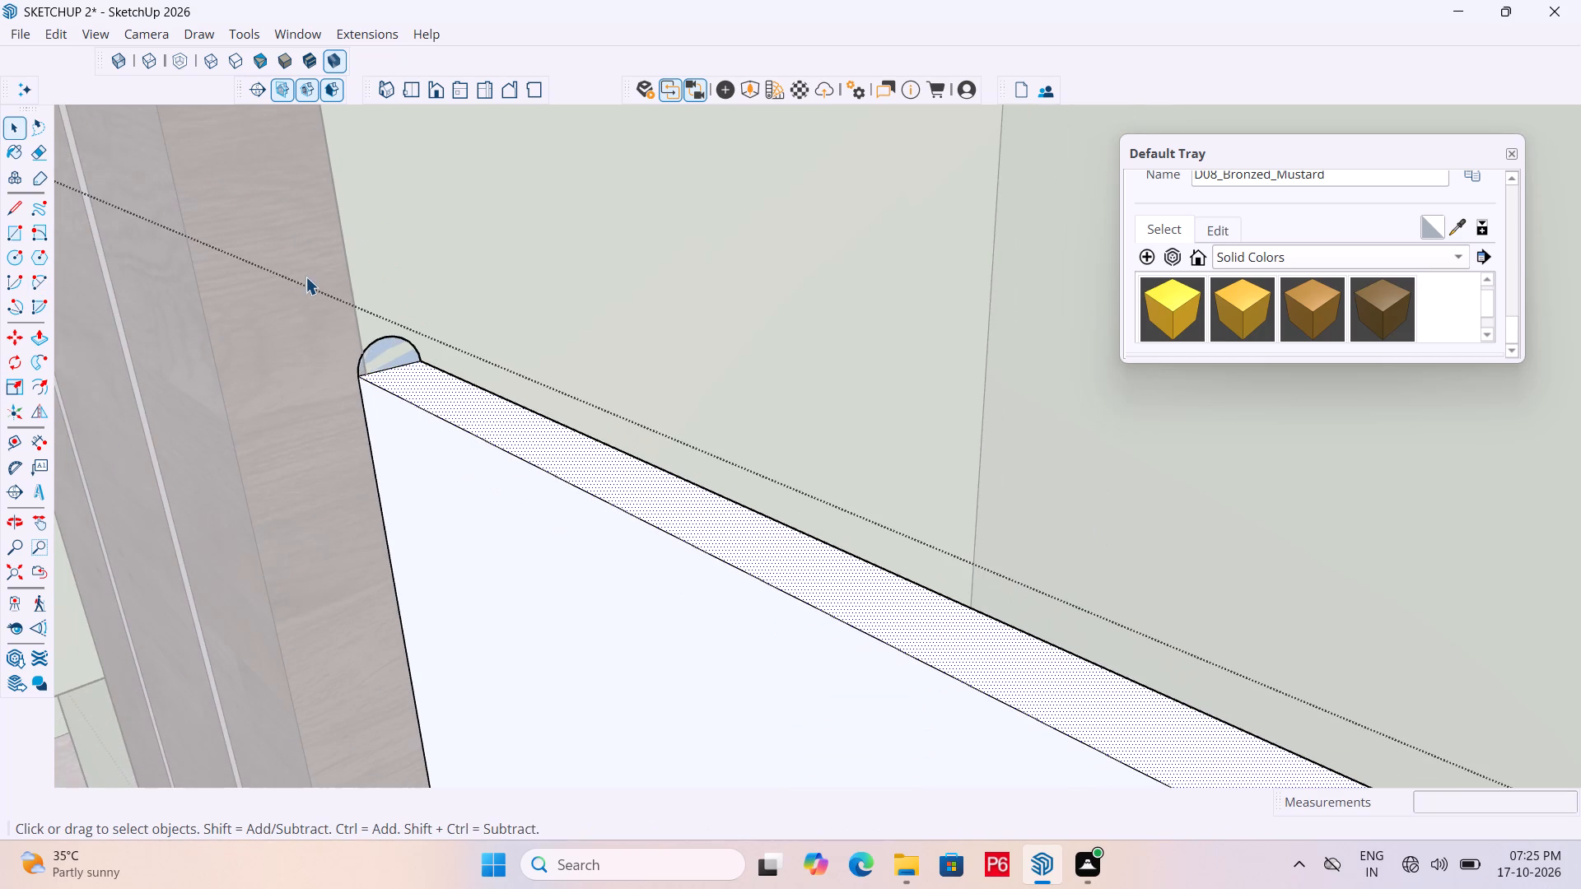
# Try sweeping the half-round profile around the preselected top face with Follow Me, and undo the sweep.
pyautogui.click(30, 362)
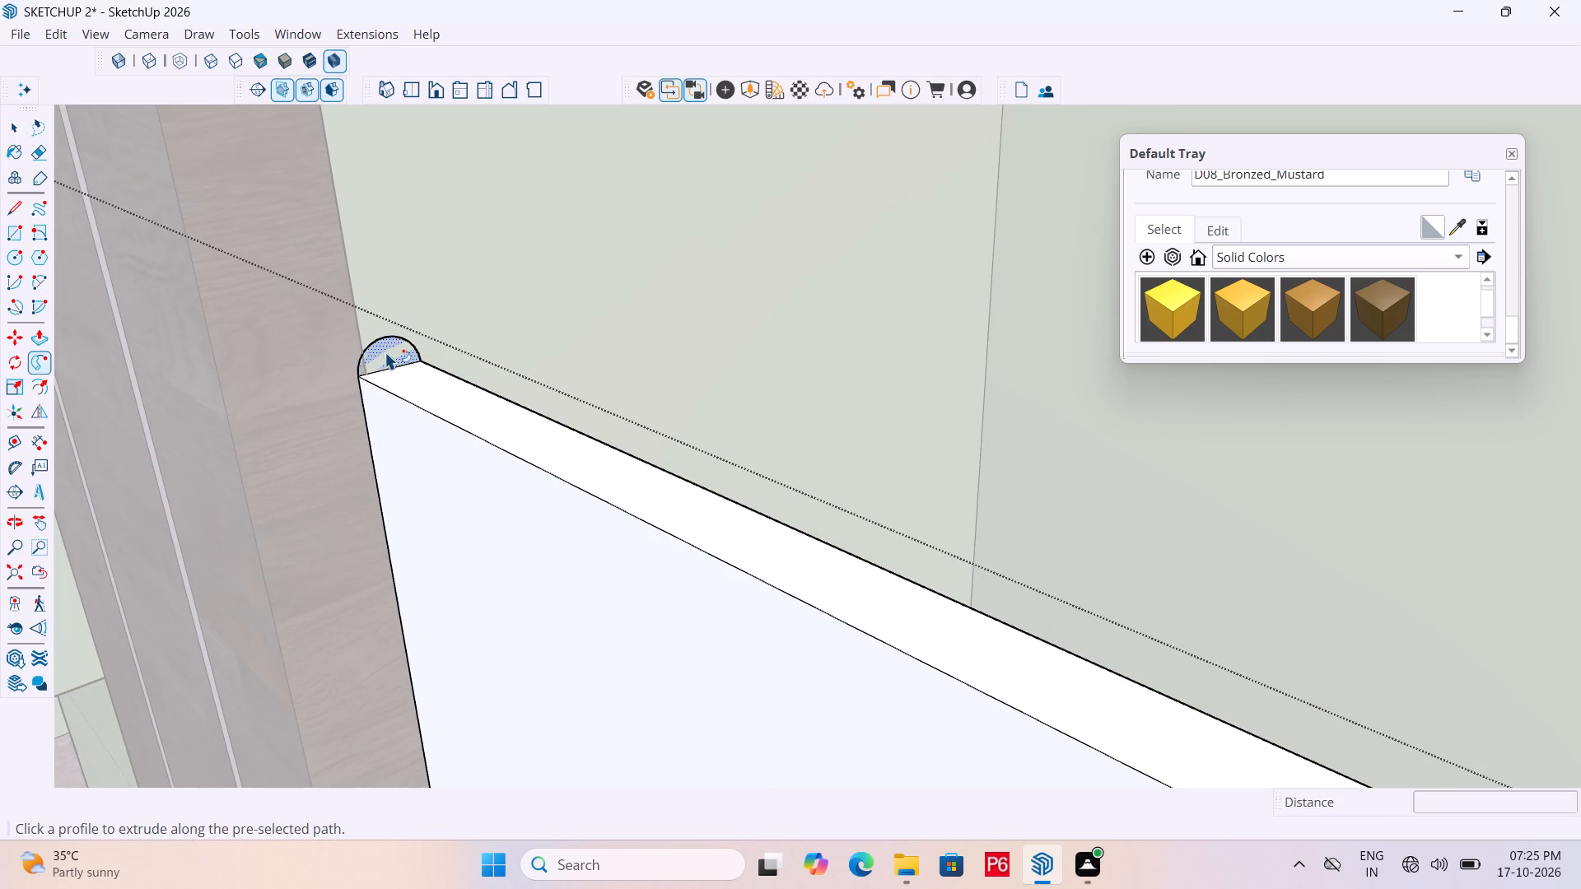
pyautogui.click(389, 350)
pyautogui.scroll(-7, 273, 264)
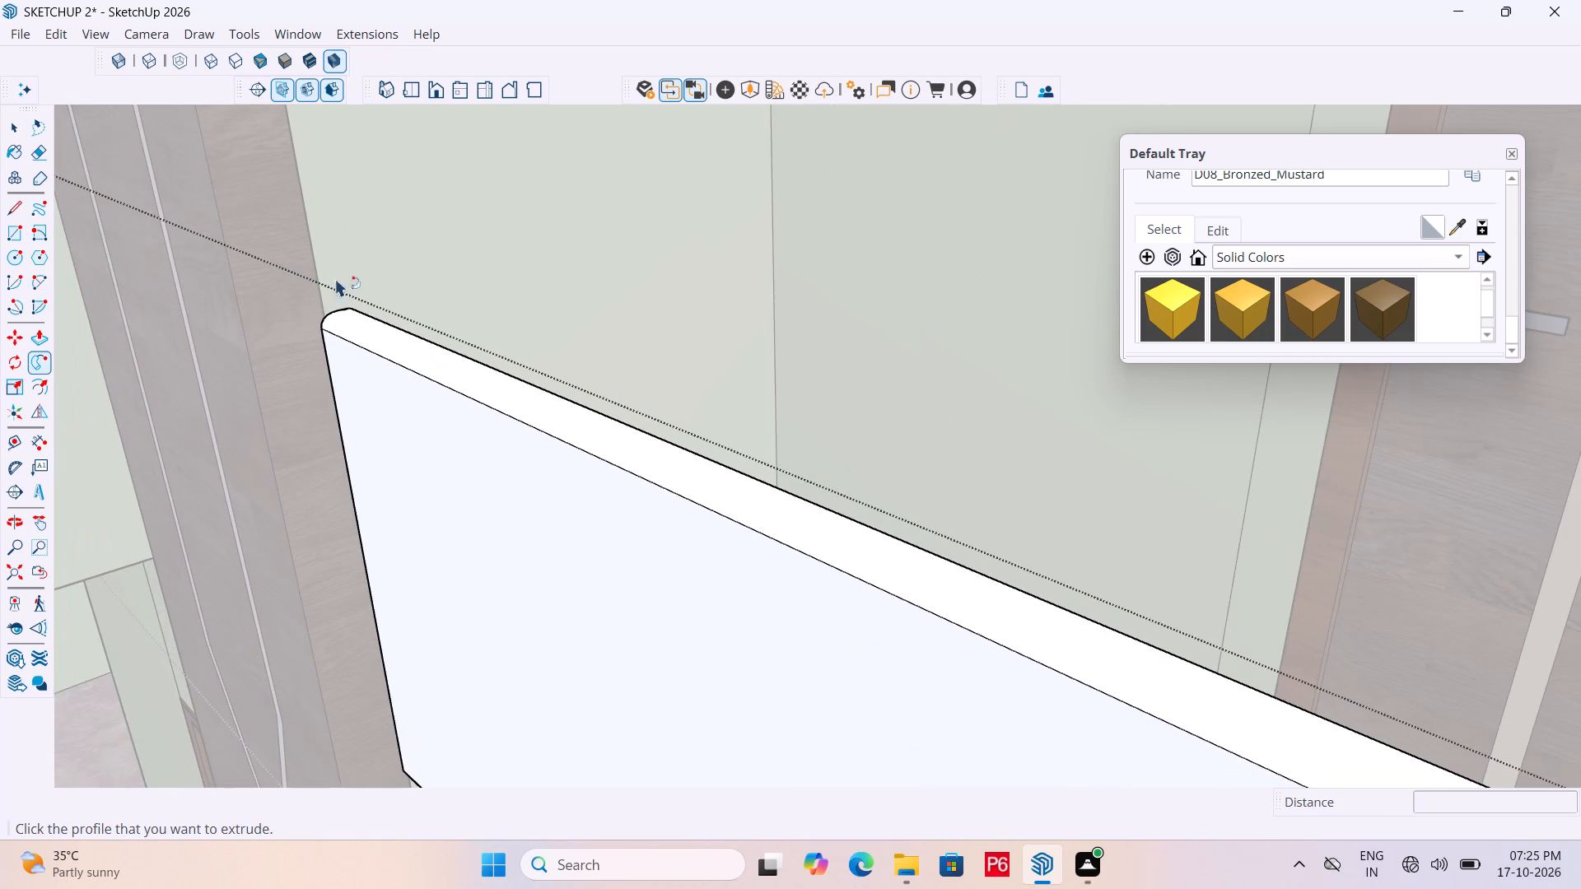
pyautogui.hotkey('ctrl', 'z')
# Sweep the half-round profile with Follow Me along the parapet's top edge from the wood panel to the corner column.
pyautogui.scroll(5, 337, 303)
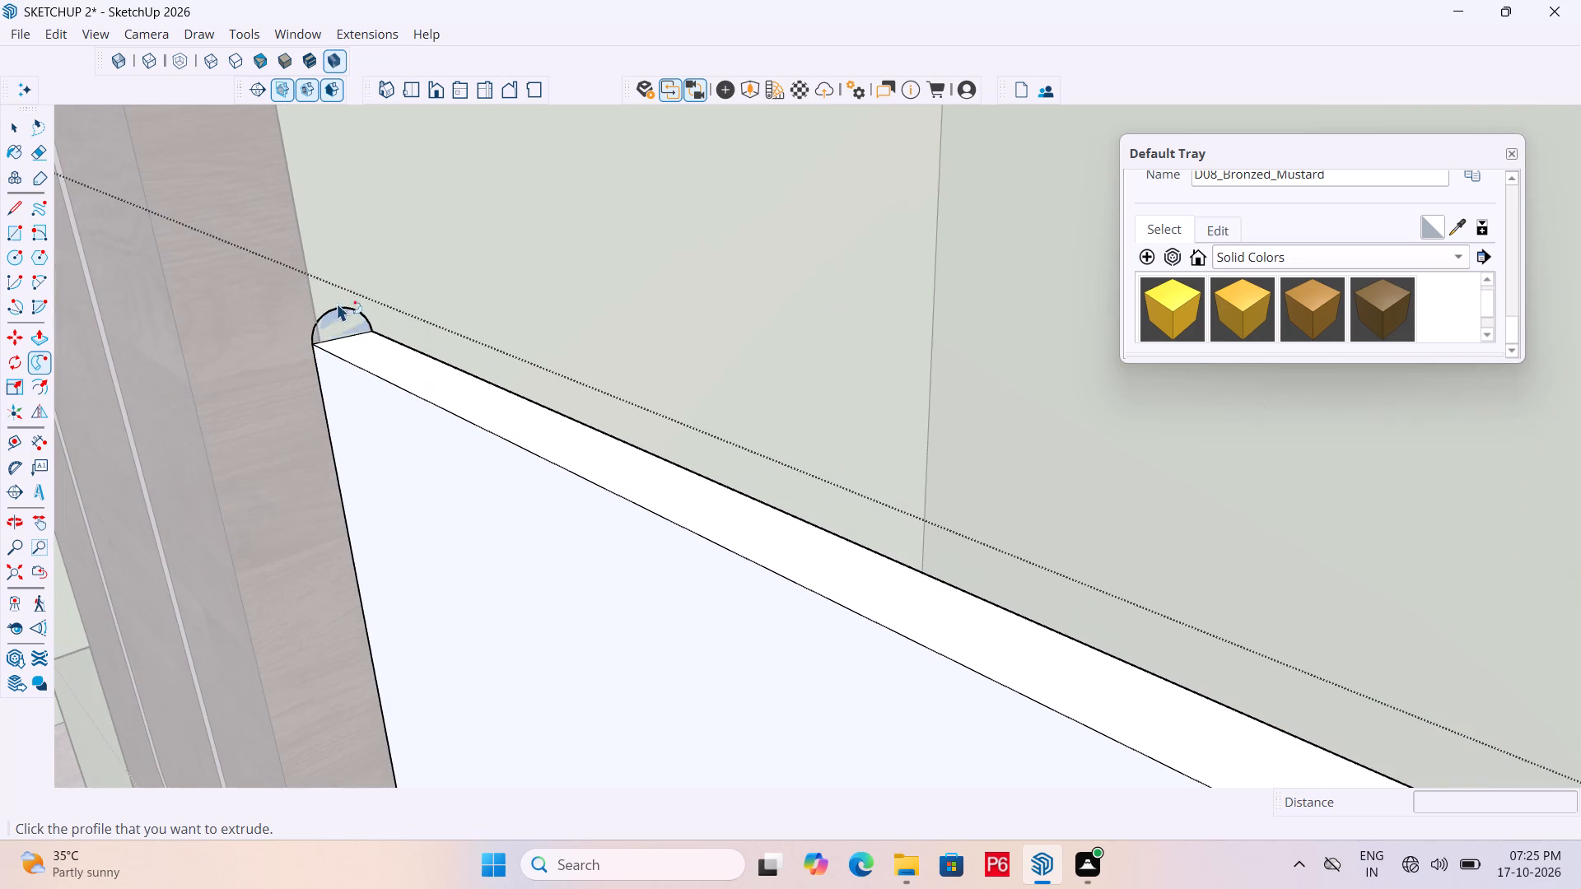
pyautogui.click(334, 324)
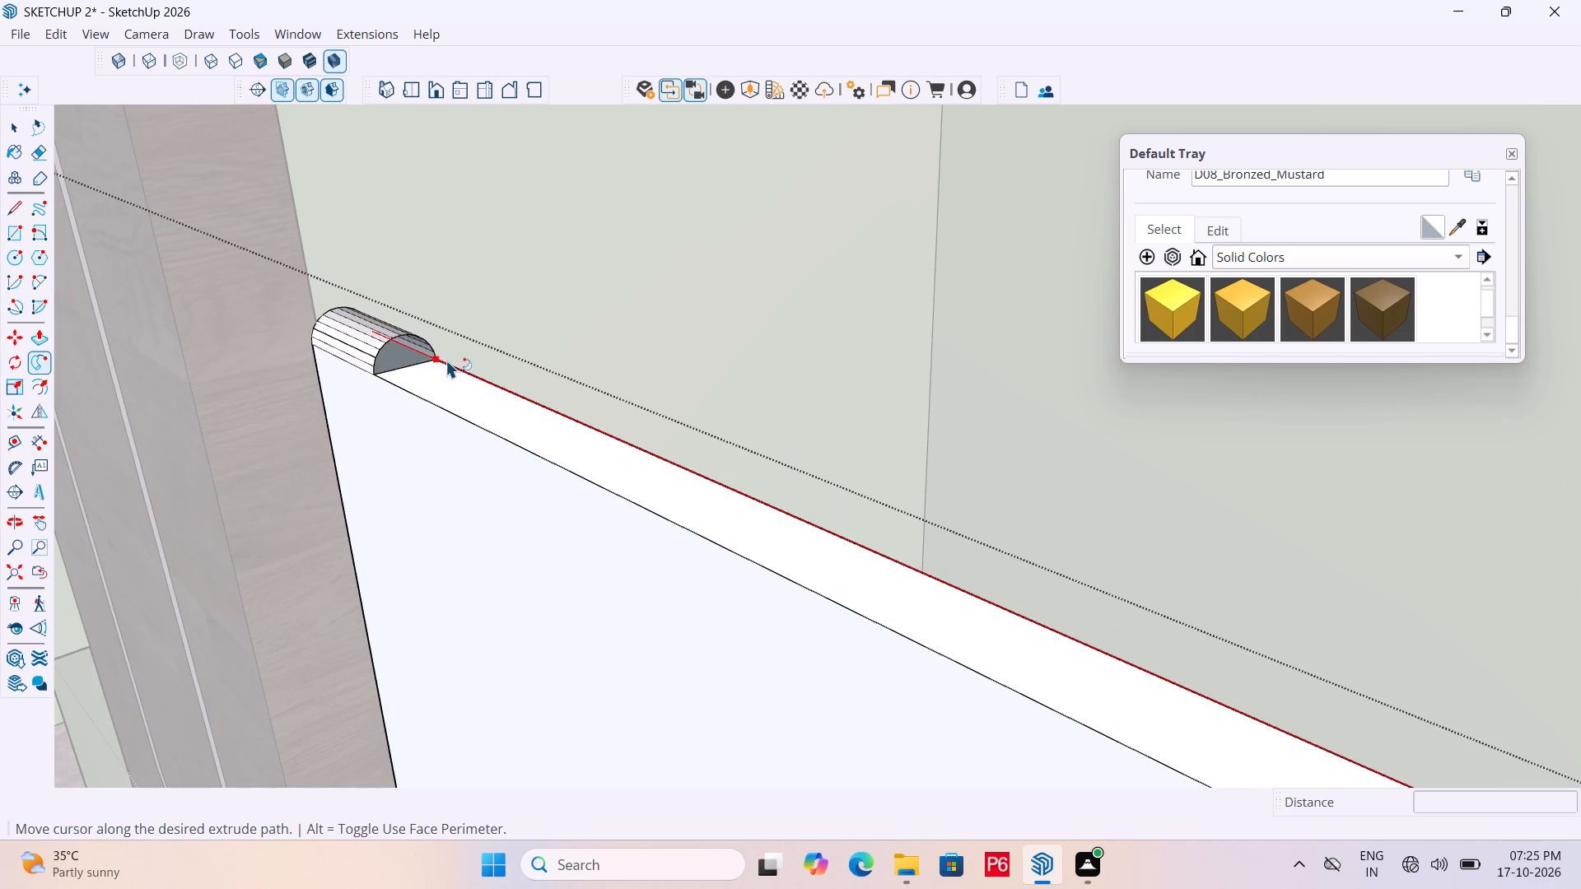
pyautogui.scroll(-6, 494, 405)
pyautogui.scroll(-14, 308, 232)
pyautogui.scroll(-4, 352, 304)
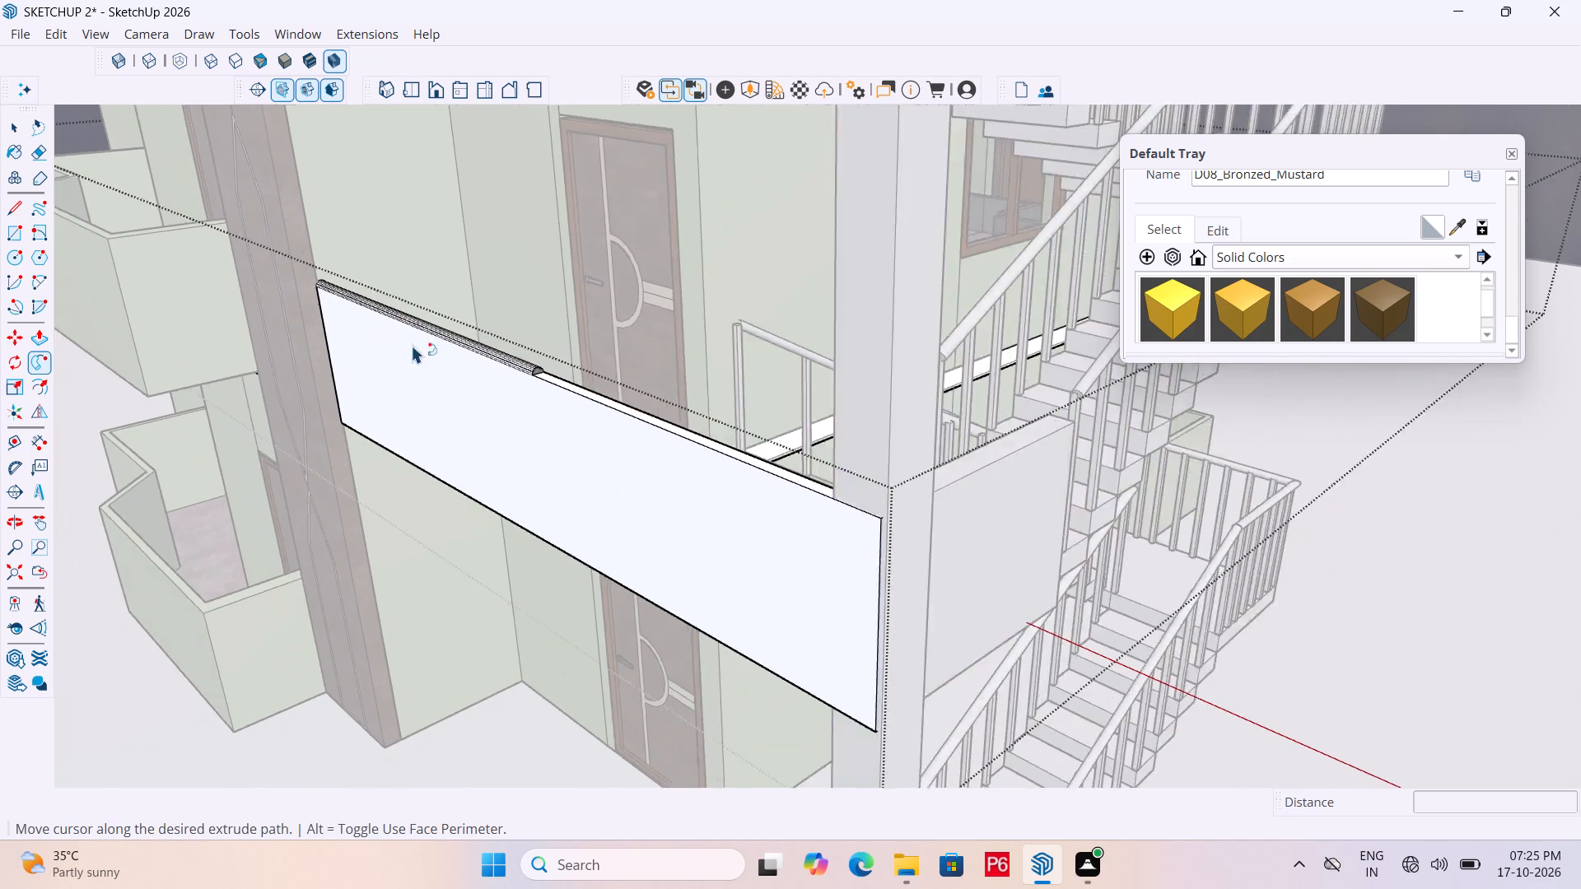
pyautogui.scroll(10, 716, 463)
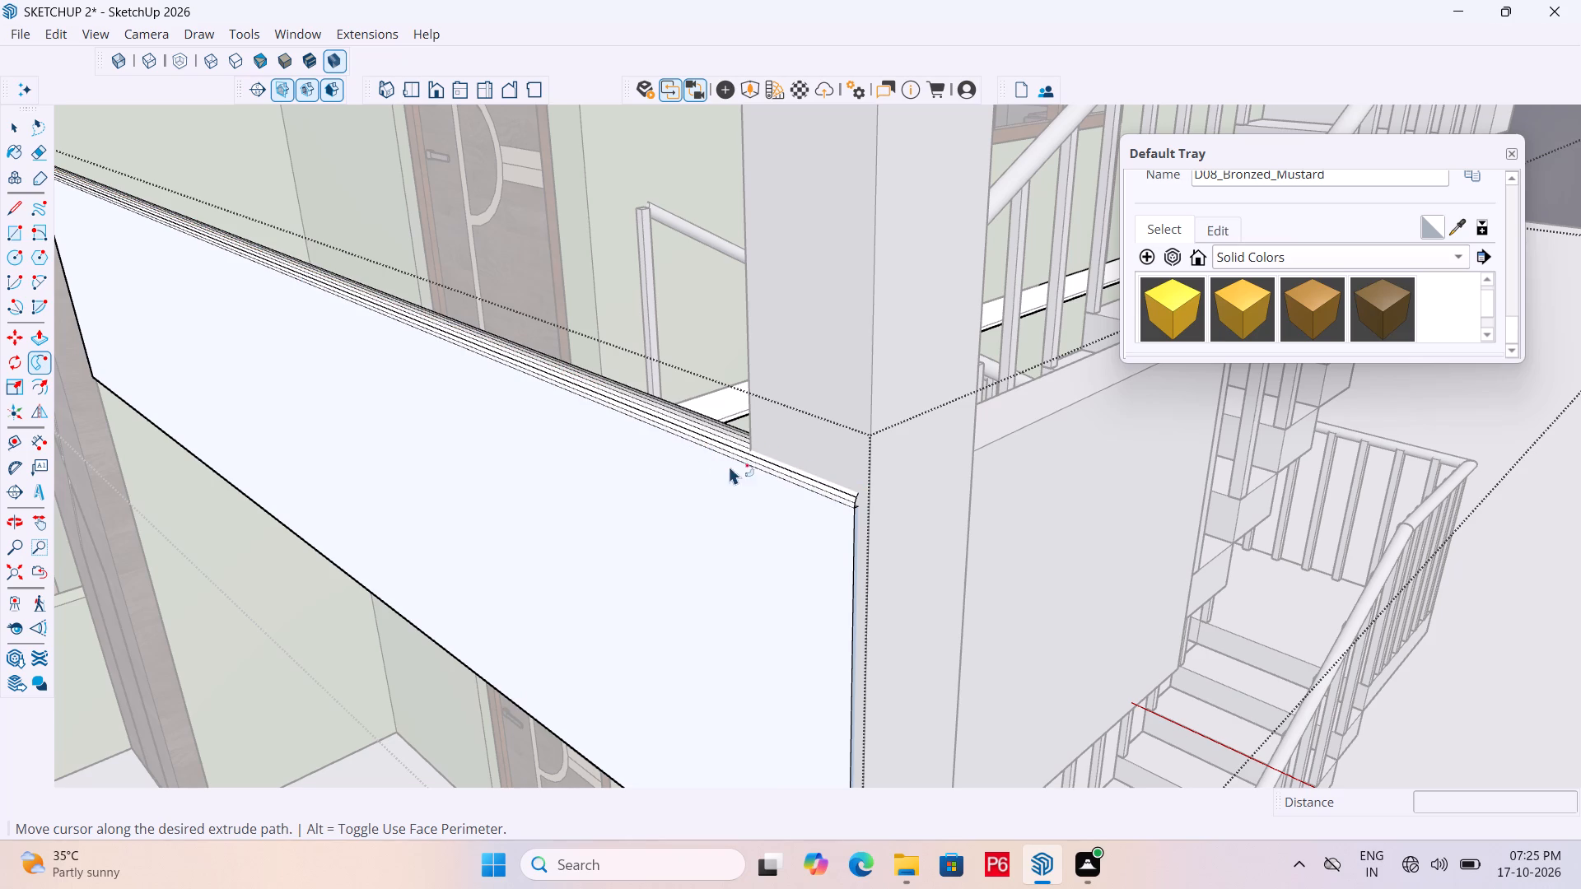
pyautogui.scroll(8, 746, 449)
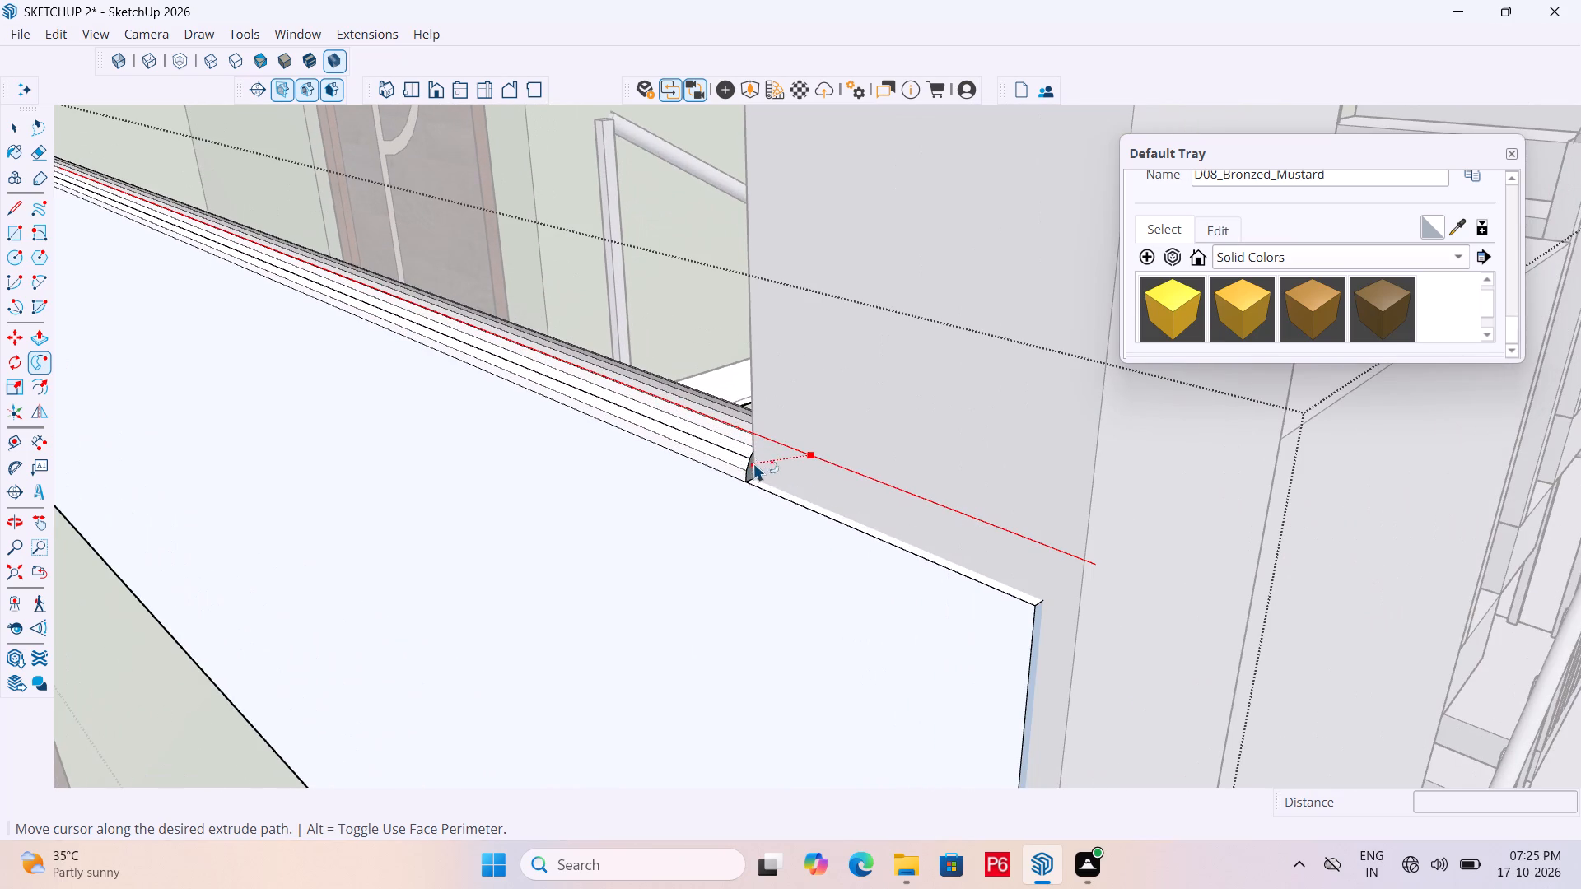
pyautogui.click(753, 469)
pyautogui.scroll(-7, 814, 472)
pyautogui.scroll(-6, 878, 510)
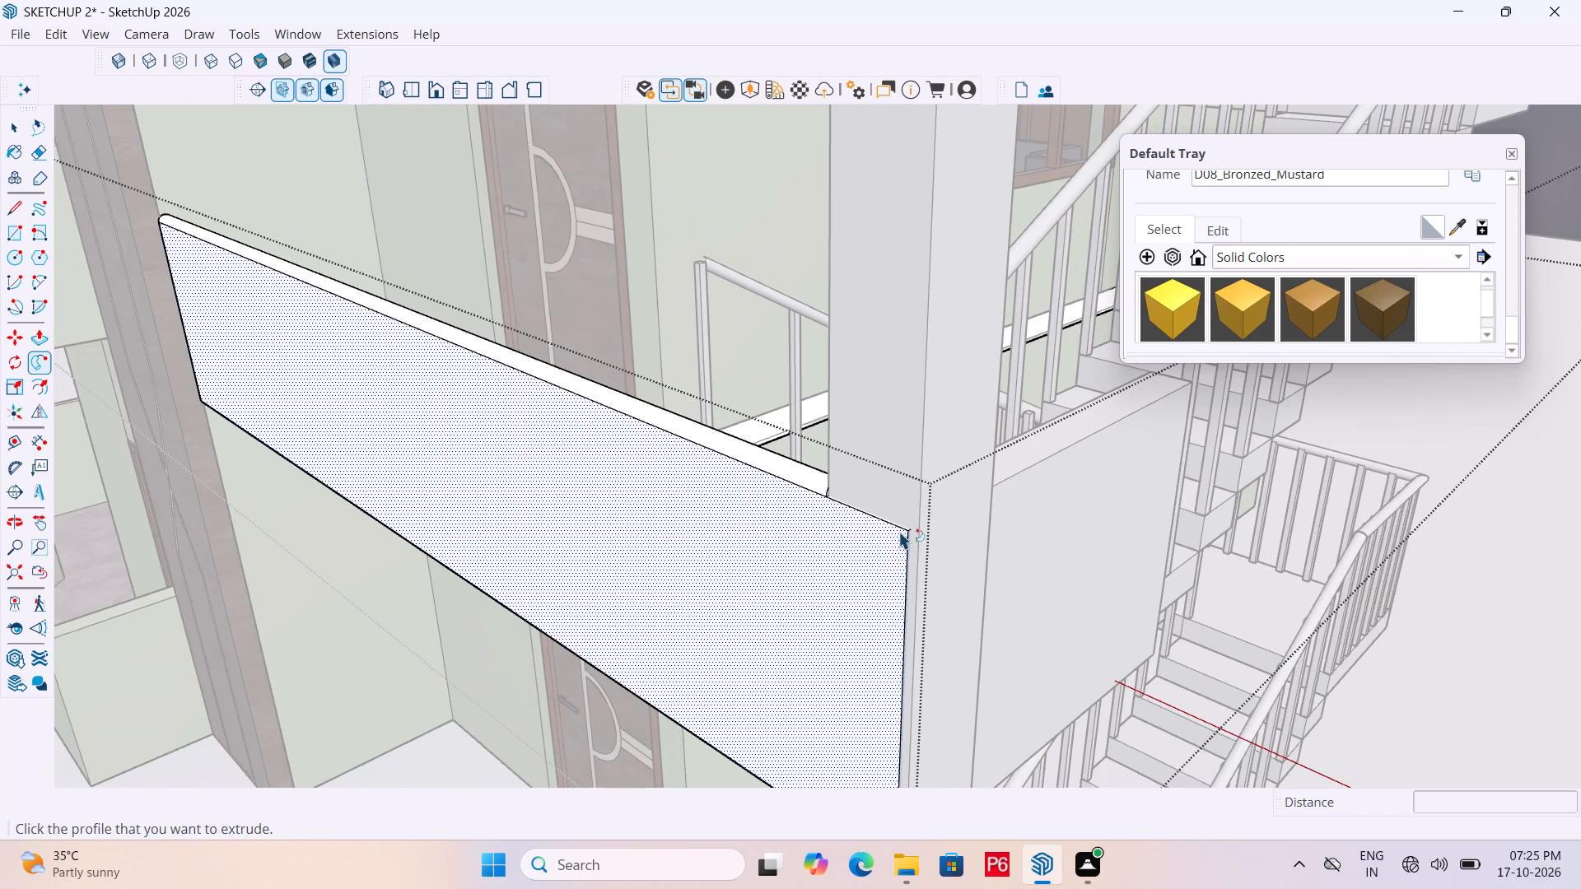
# Save the model with the rounded parapet top and leave the parapet's group.
pyautogui.hotkey('ctrl', 's')
pyautogui.hotkey('ctrl', 's')
pyautogui.hotkey('ctrl', 's')
pyautogui.scroll(-3, 902, 530)
pyautogui.press('space')
pyautogui.scroll(-12, 833, 491)
pyautogui.moveTo(708, 459); pyautogui.dragTo(786, 458, button='middle')
pyautogui.press('space')
pyautogui.click(1468, 627)
# Open the ground slab's group, pull its front edge face outward about 14', and leave the group.
pyautogui.moveTo(752, 468); pyautogui.dragTo(670, 452, button='middle')
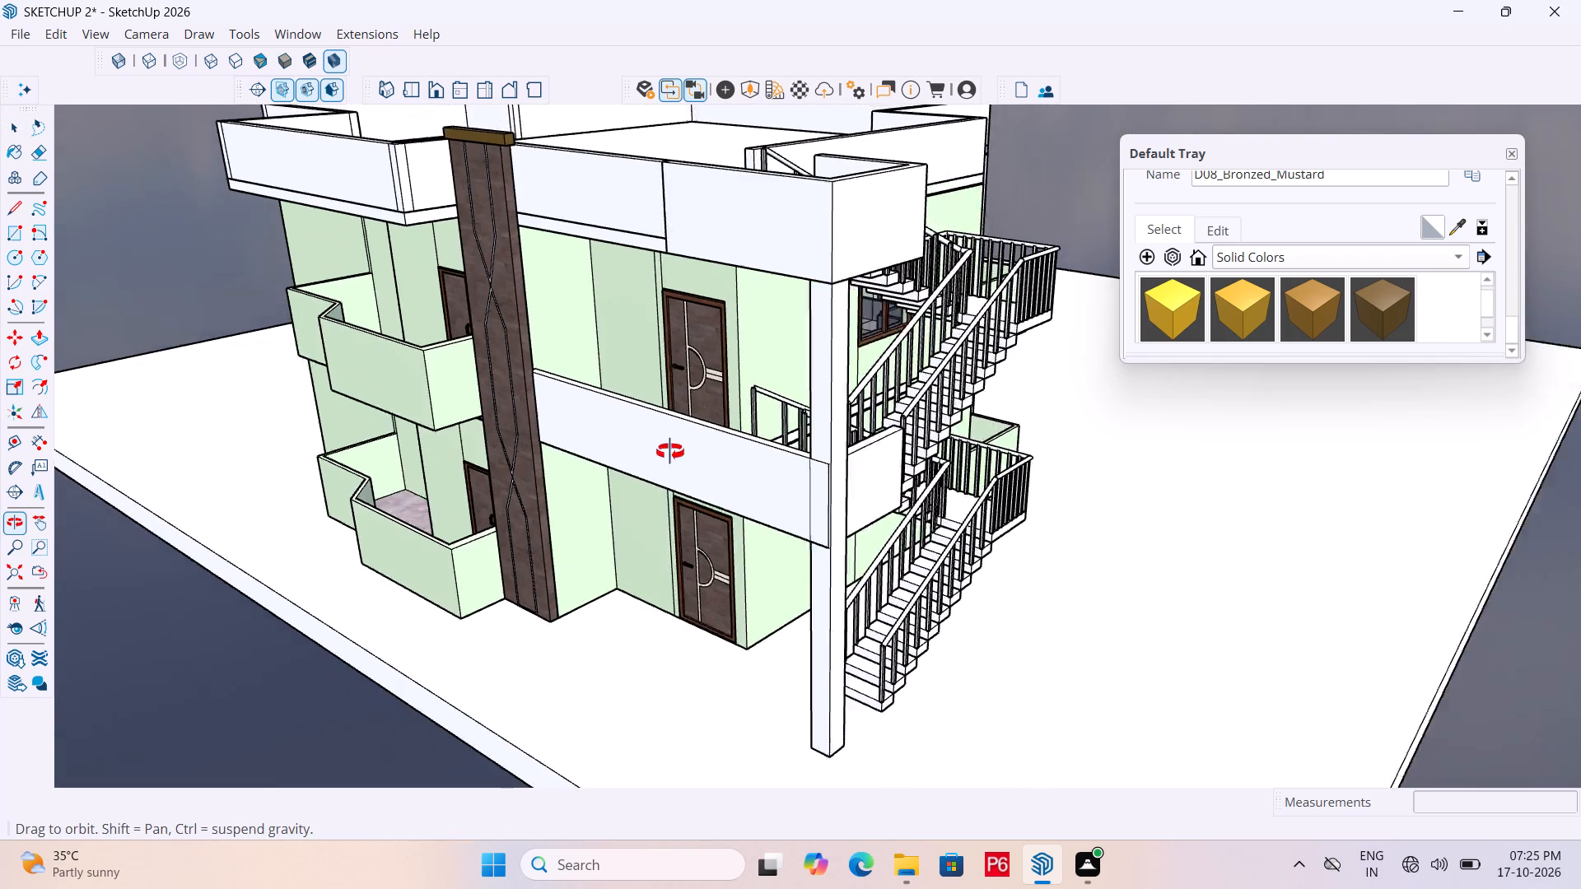
pyautogui.moveTo(670, 452); pyautogui.dragTo(808, 432, button='middle')
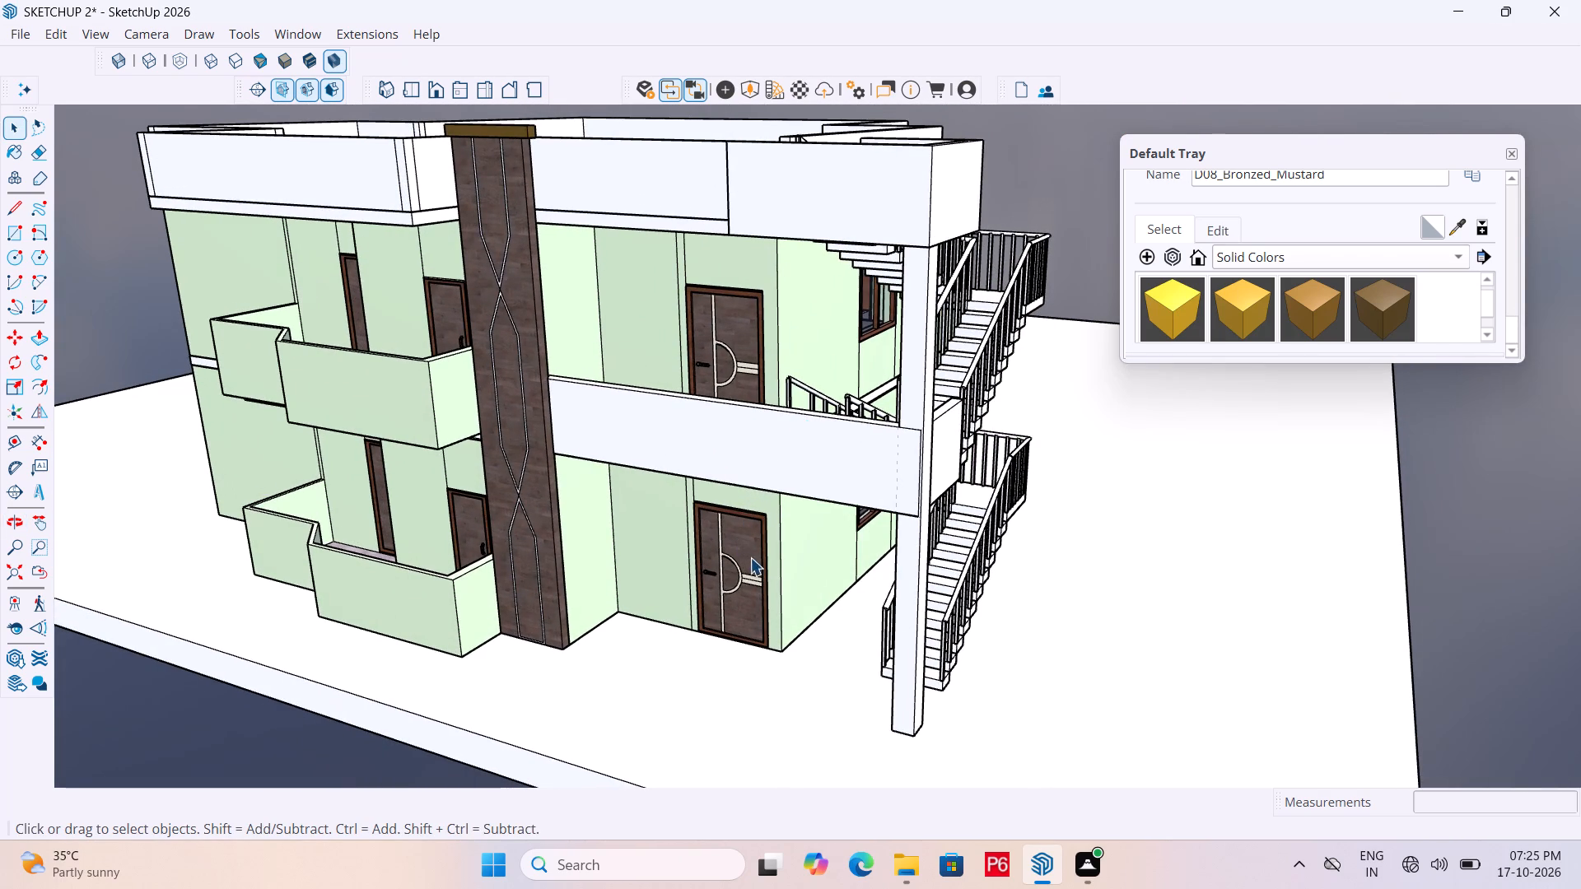
pyautogui.scroll(-7, 793, 518)
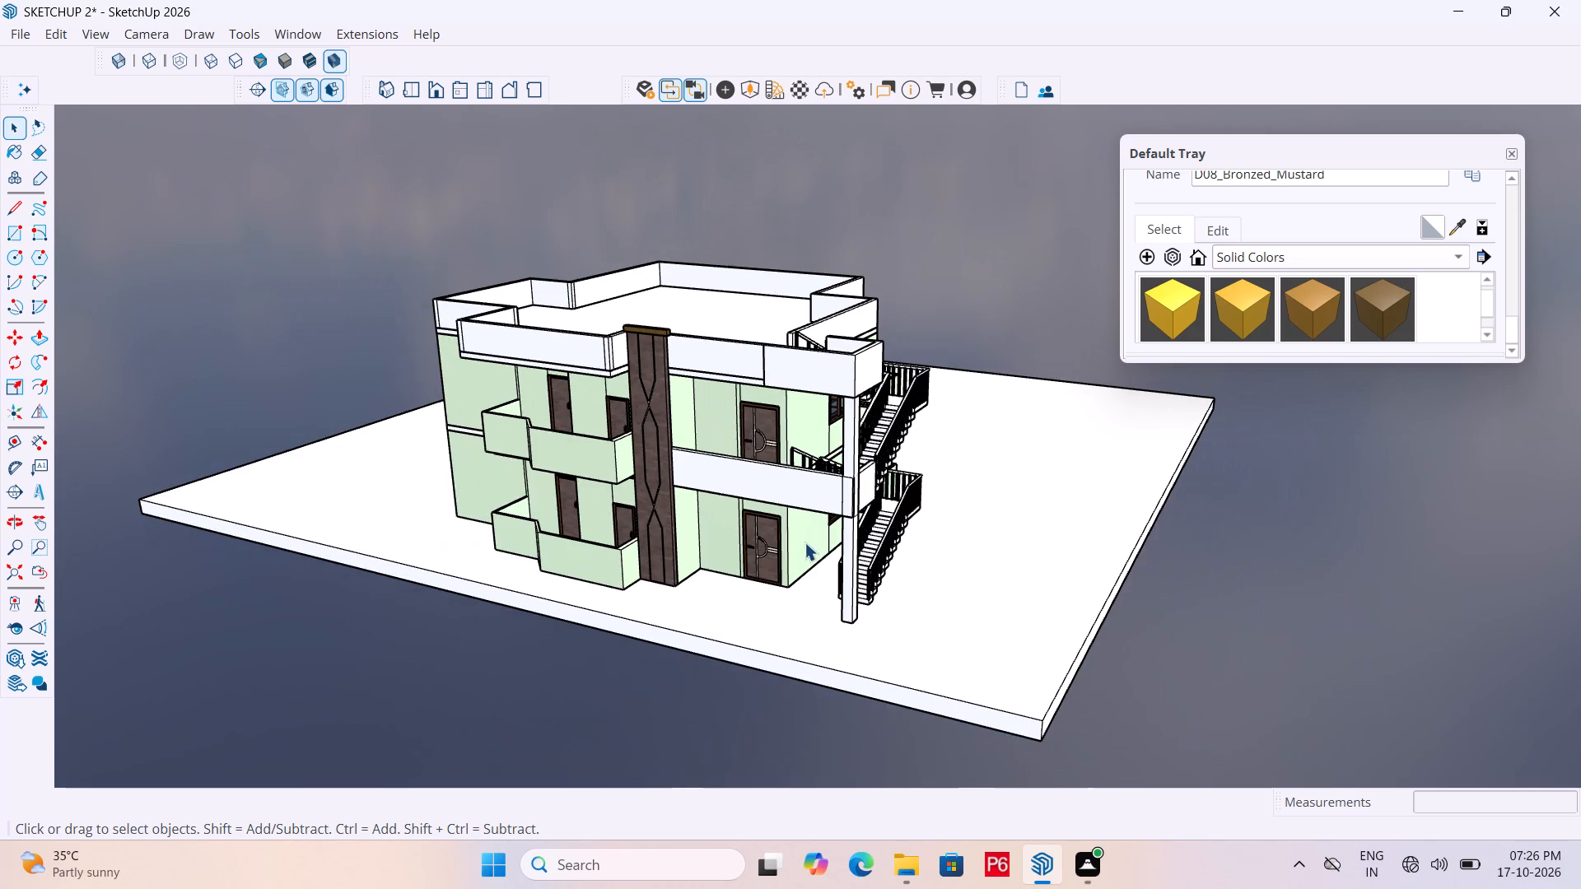
pyautogui.moveTo(804, 543); pyautogui.dragTo(782, 549, button='middle')
pyautogui.scroll(5, 567, 677)
pyautogui.moveTo(620, 662); pyautogui.dragTo(625, 584, button='middle')
pyautogui.scroll(-1, 625, 589)
pyautogui.press('p')
pyautogui.press('space')
pyautogui.doubleClick(779, 583)
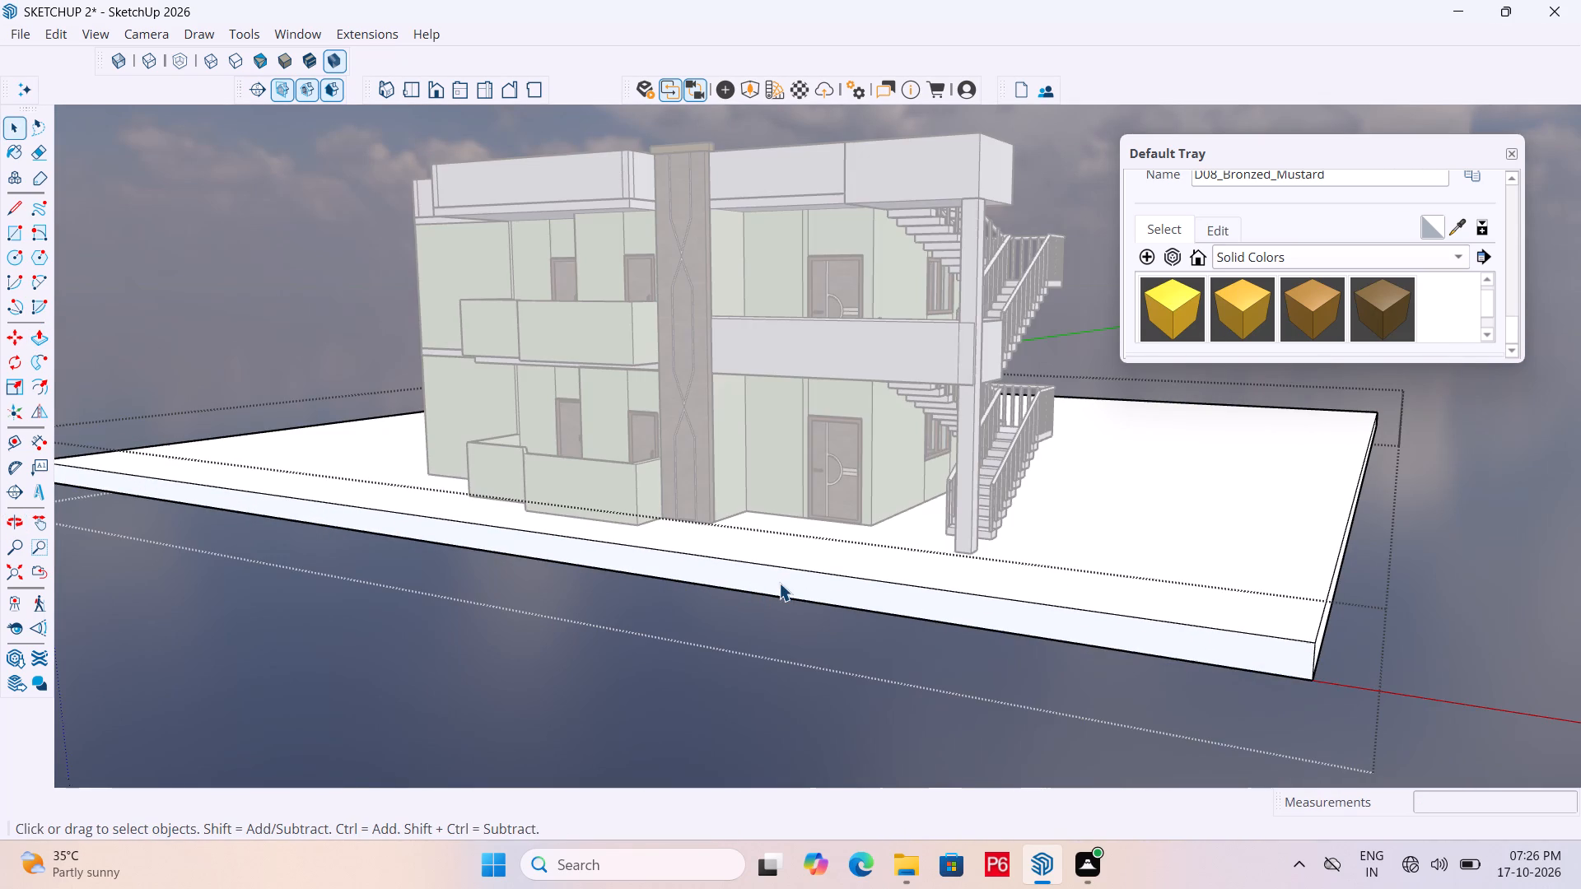
pyautogui.click(762, 578)
pyautogui.press('p')
pyautogui.click(762, 576)
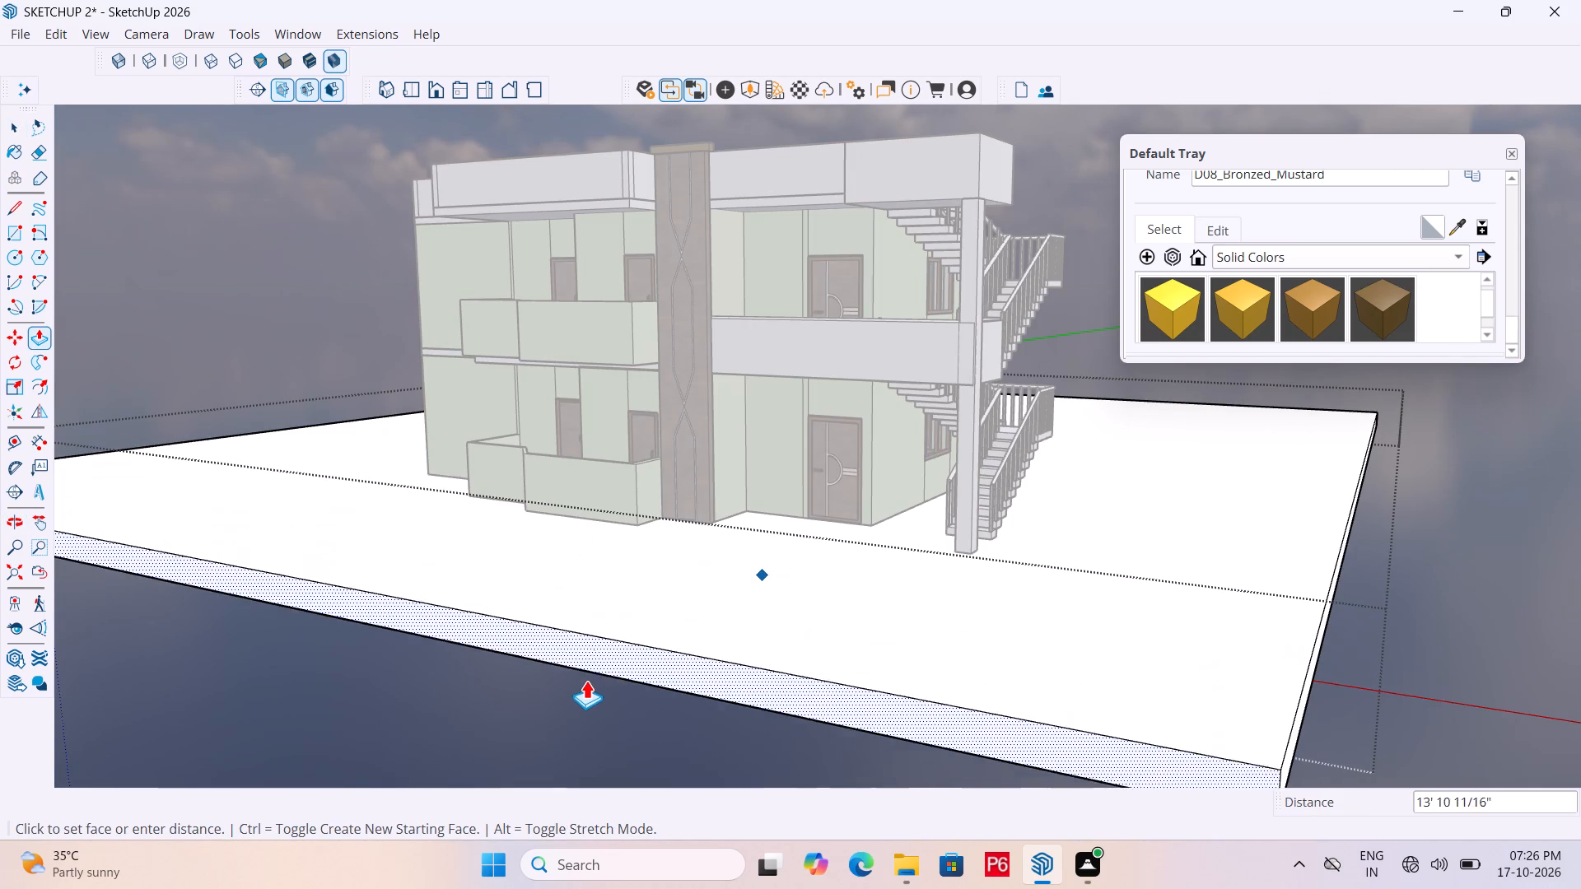
pyautogui.click(589, 673)
pyautogui.scroll(-4, 669, 466)
pyautogui.moveTo(664, 480); pyautogui.dragTo(595, 591, button='middle')
pyautogui.press('space')
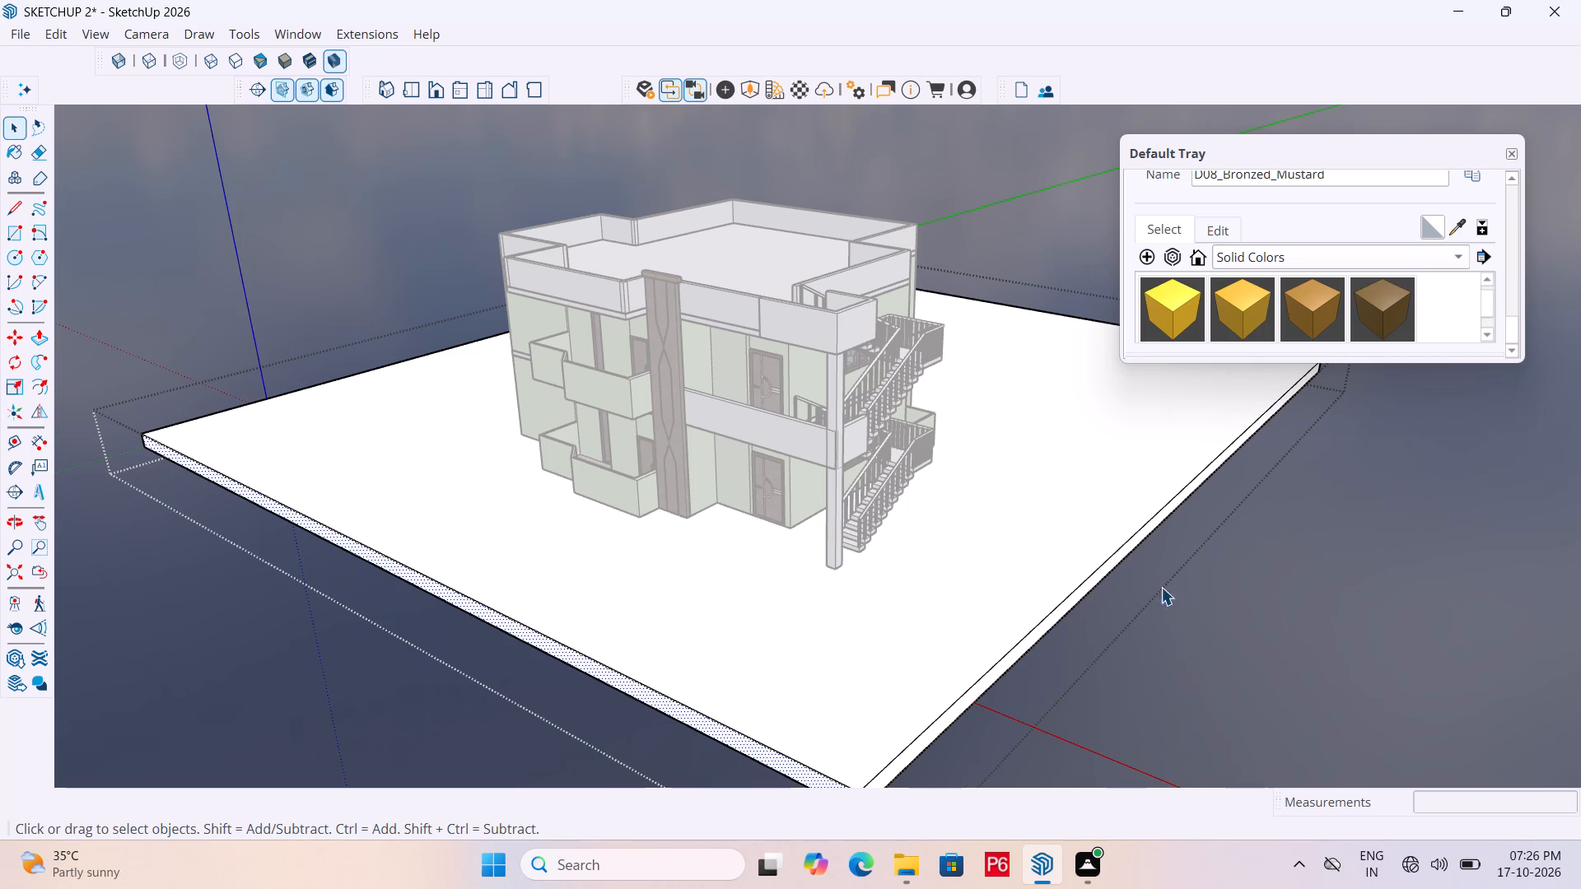
pyautogui.doubleClick(1241, 607)
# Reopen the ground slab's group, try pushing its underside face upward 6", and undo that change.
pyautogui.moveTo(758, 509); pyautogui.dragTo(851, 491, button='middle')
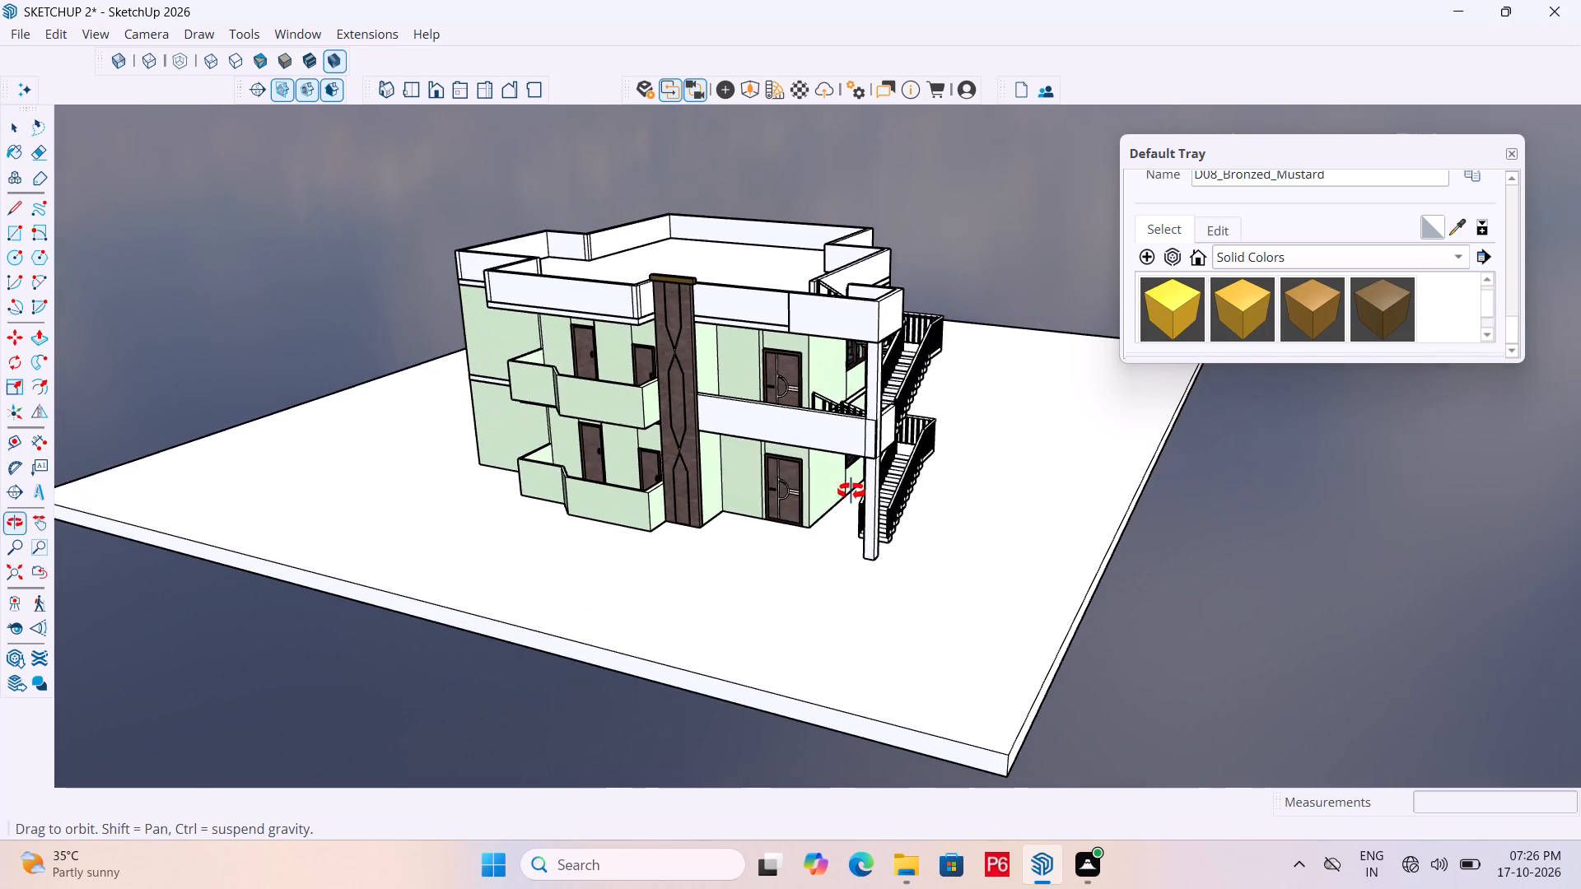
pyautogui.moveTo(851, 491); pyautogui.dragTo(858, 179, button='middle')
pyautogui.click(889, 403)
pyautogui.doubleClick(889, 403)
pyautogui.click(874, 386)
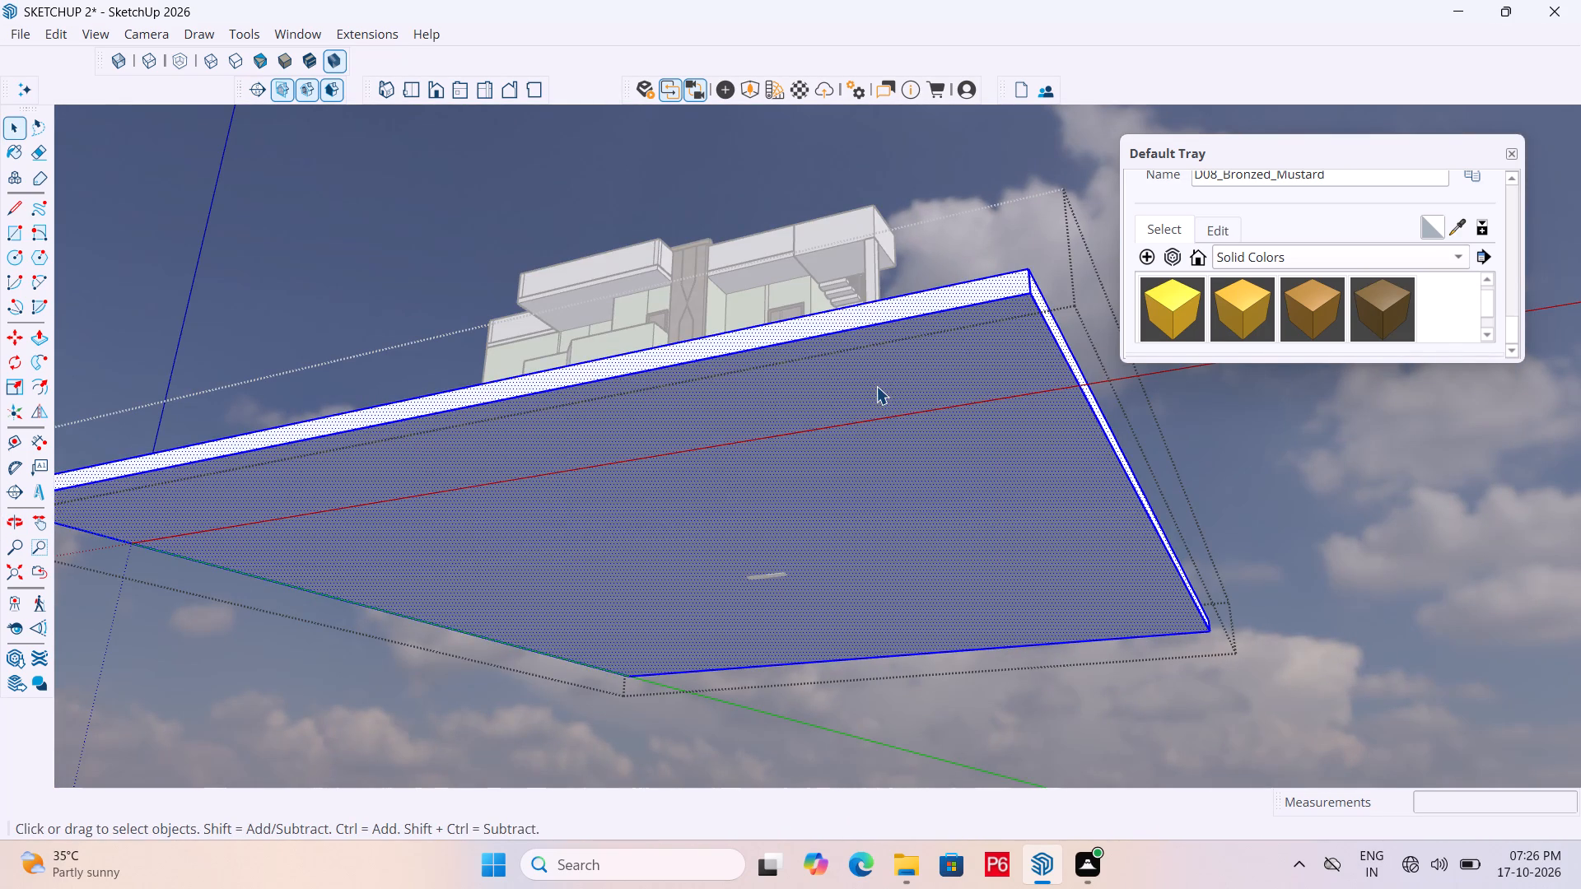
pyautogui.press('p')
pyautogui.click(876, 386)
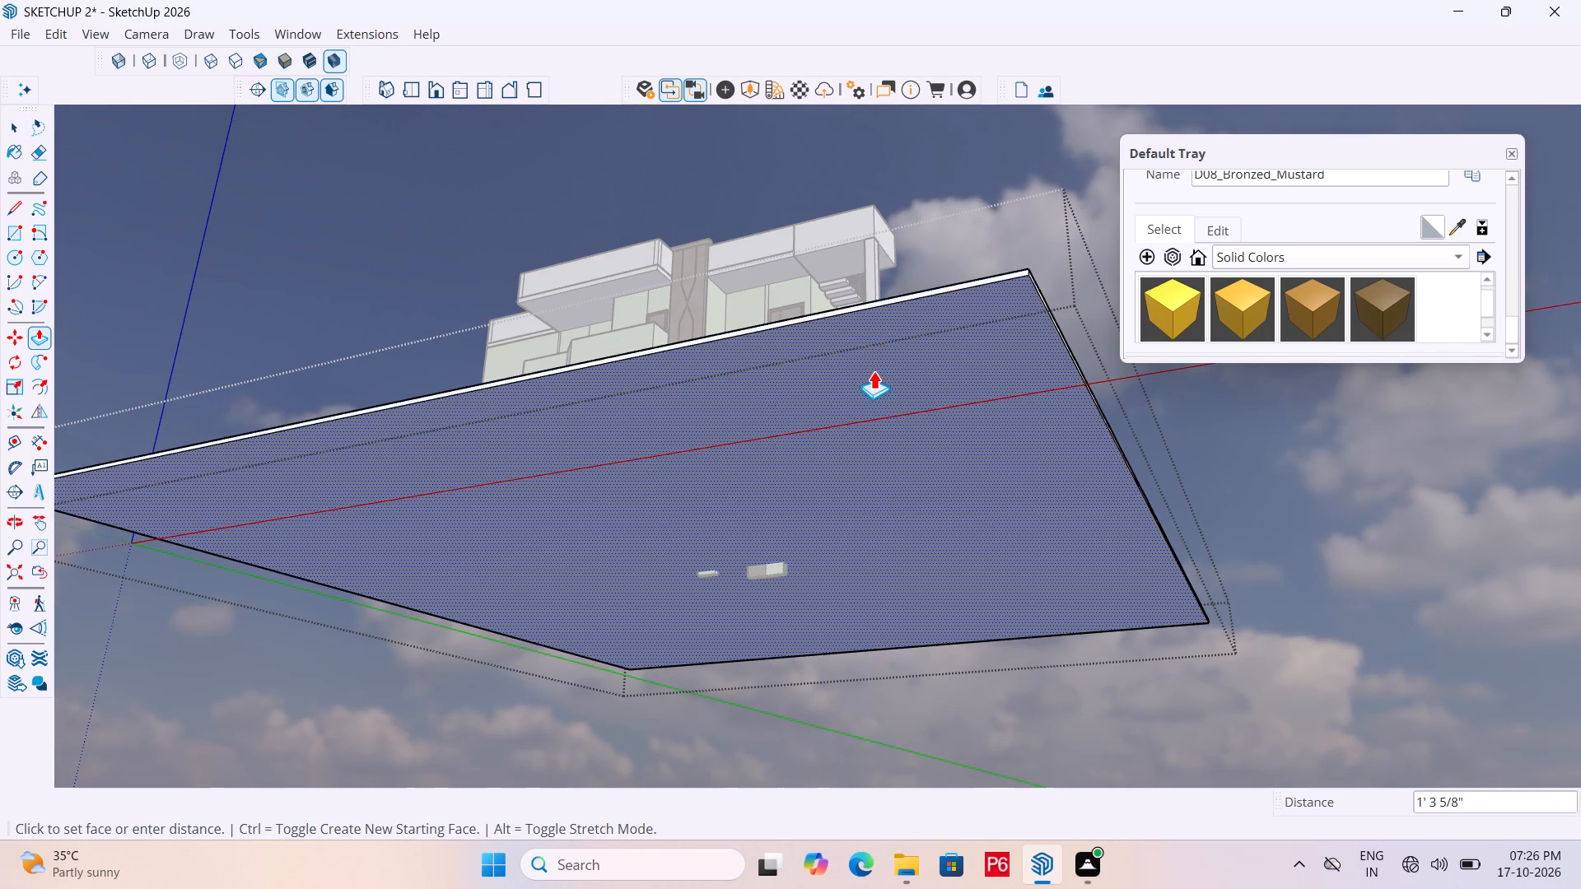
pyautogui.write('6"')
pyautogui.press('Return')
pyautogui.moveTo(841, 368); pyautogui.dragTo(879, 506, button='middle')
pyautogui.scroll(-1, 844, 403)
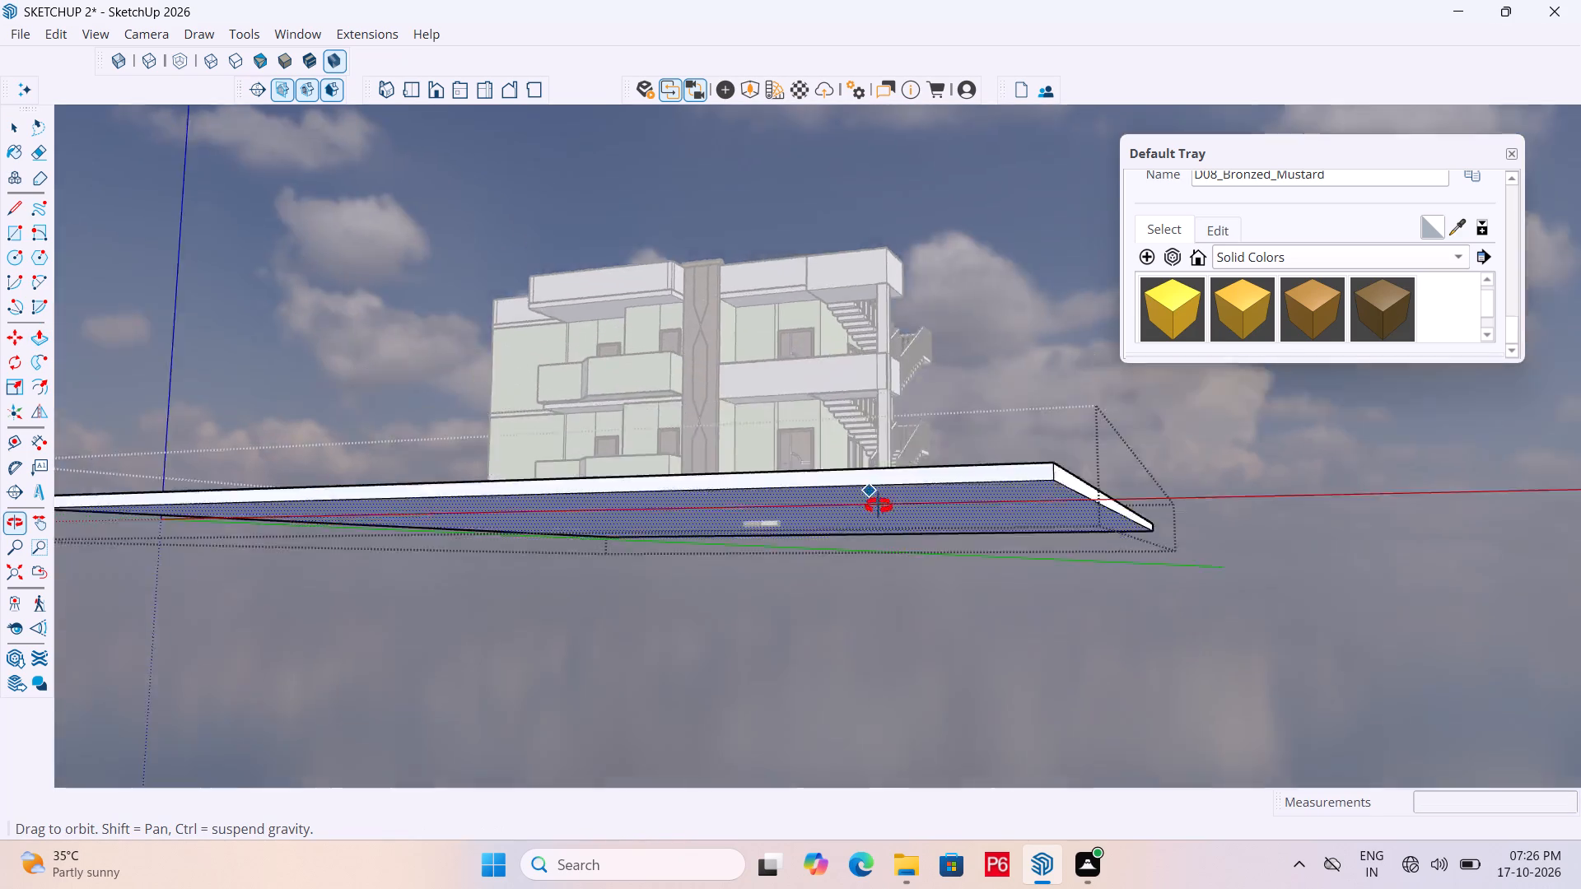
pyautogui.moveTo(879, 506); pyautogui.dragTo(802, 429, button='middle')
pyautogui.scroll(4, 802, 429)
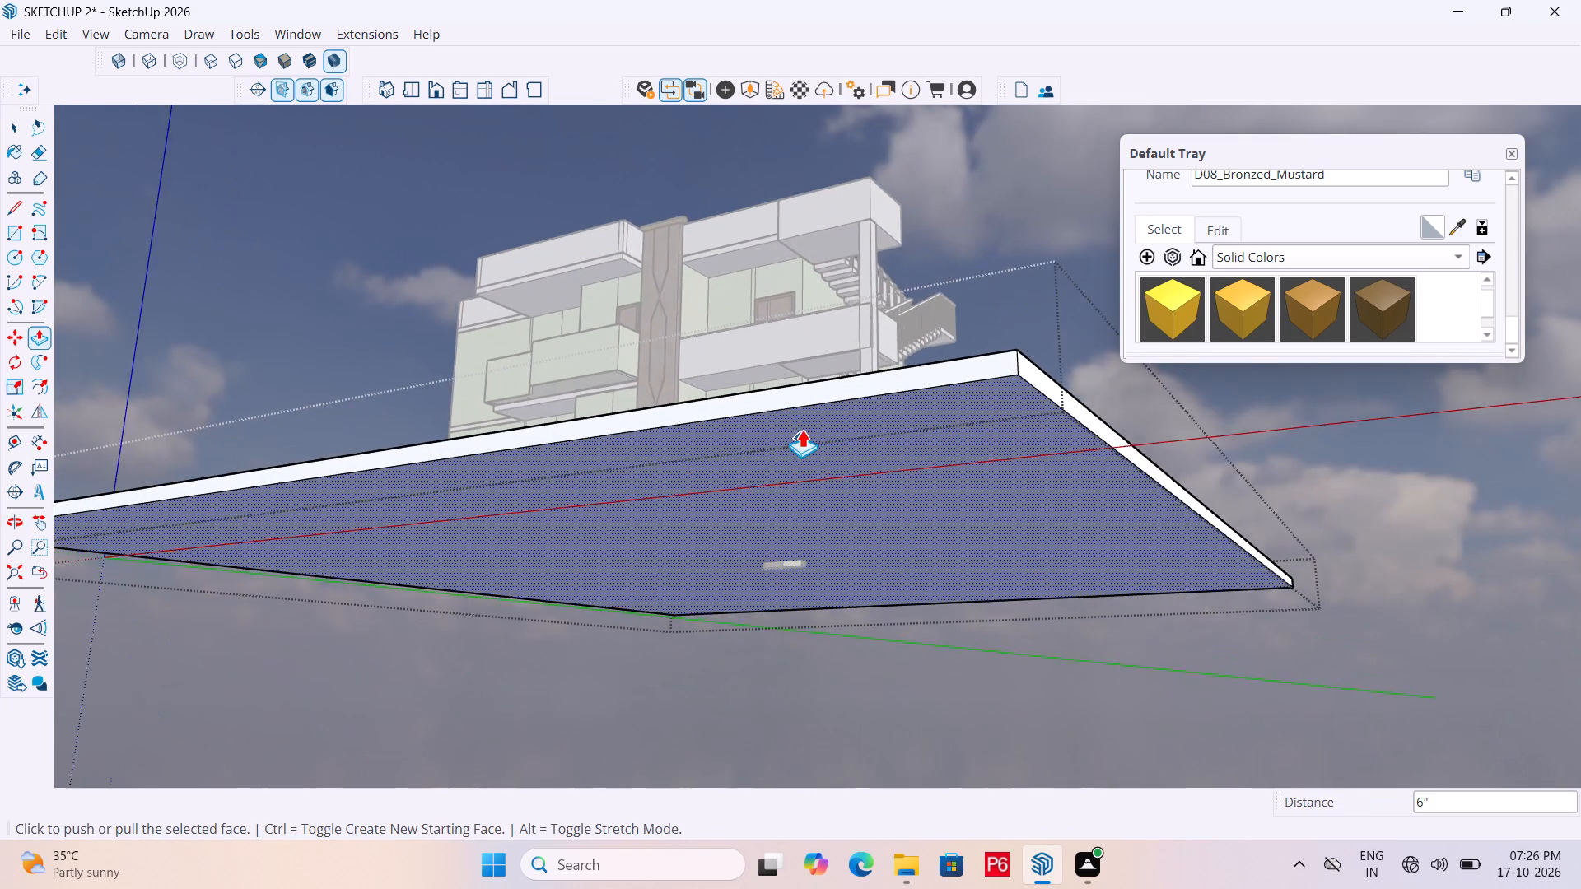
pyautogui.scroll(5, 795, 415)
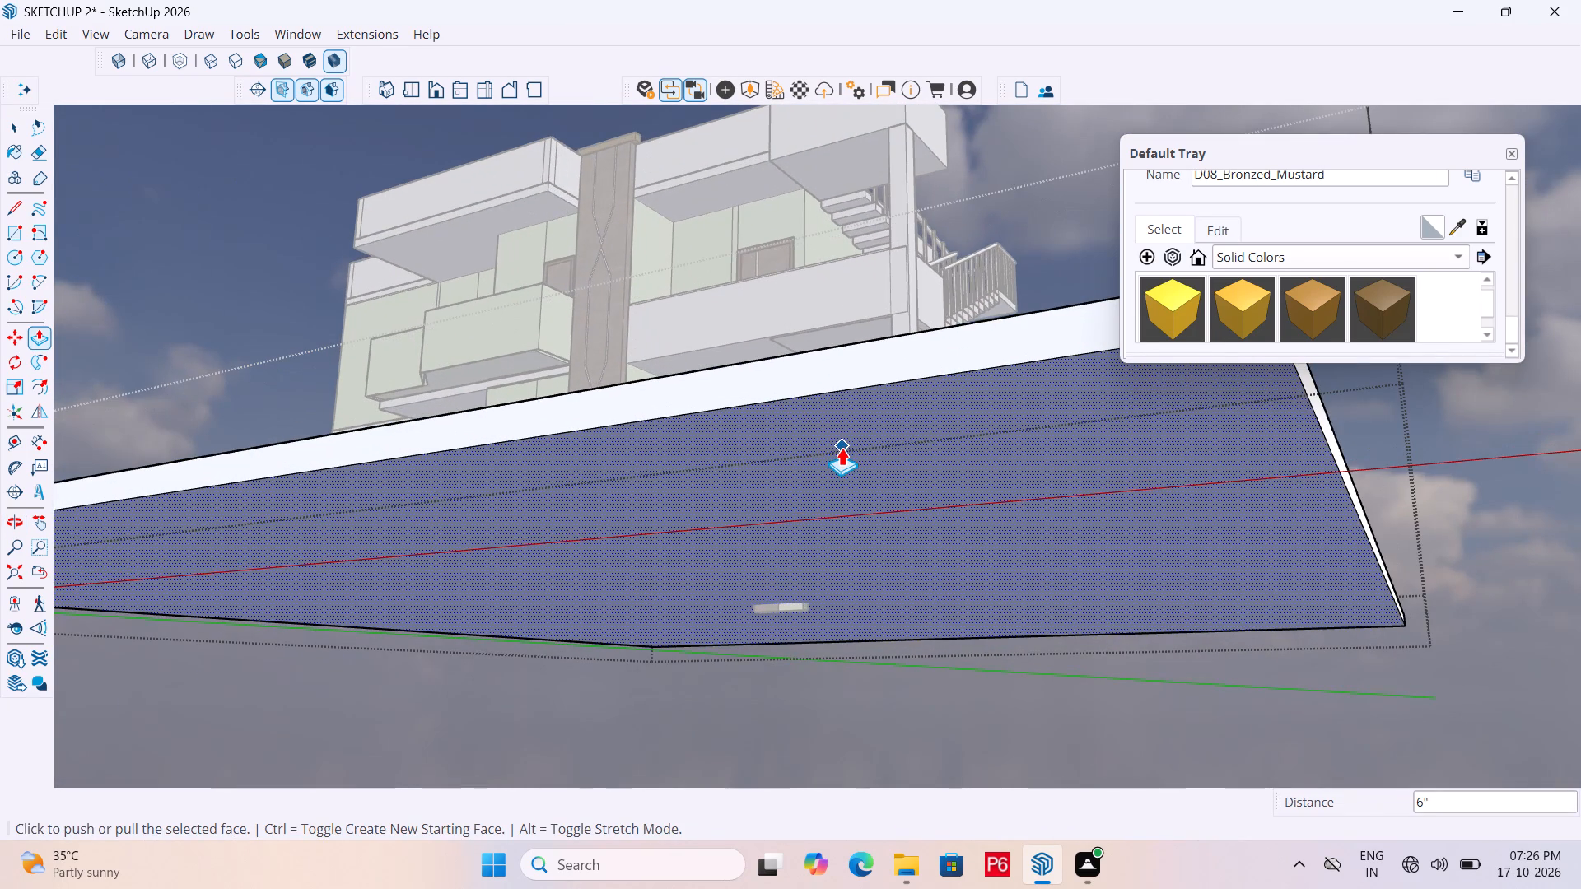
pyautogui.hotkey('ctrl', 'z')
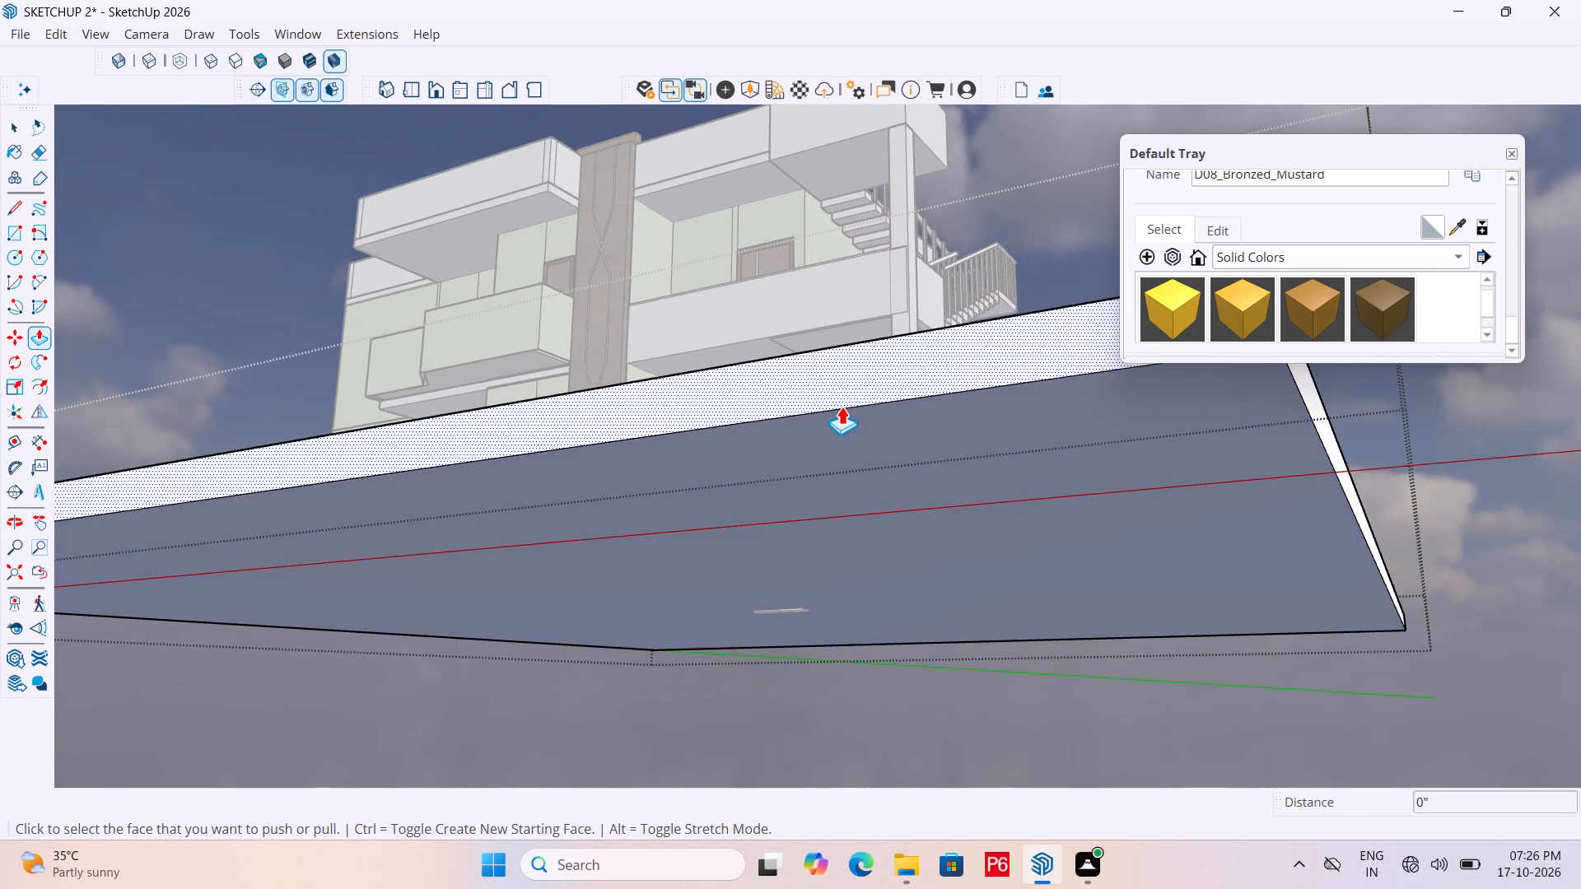
# Push the ground slab's underside face upward about 1' 7 1/2" to thin the slab, and leave its group.
pyautogui.click(848, 416)
pyautogui.scroll(2, 849, 356)
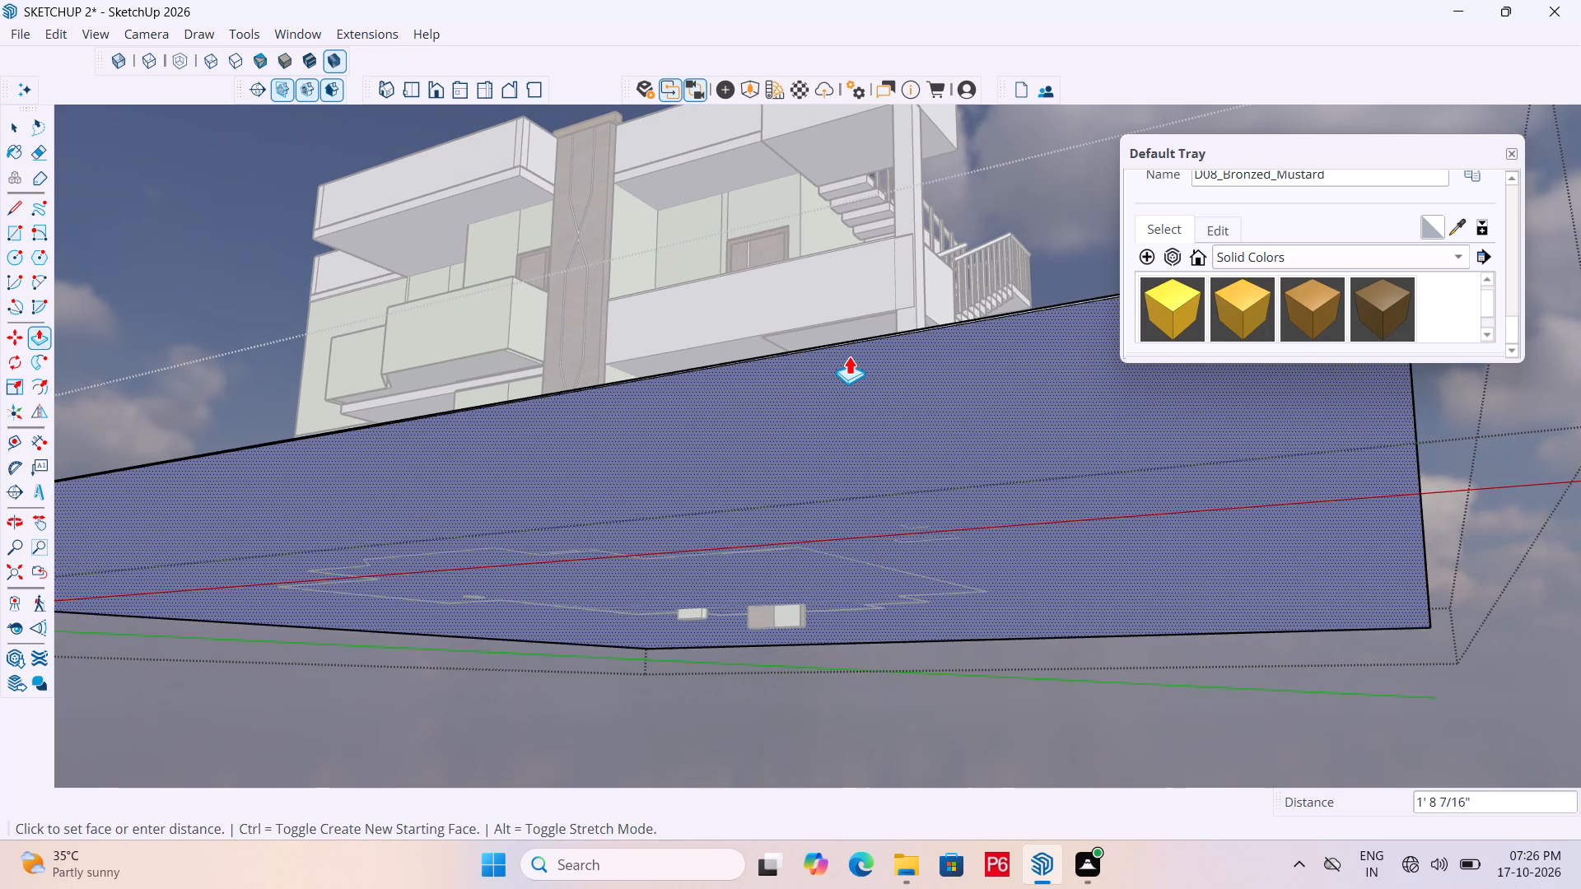
pyautogui.click(852, 359)
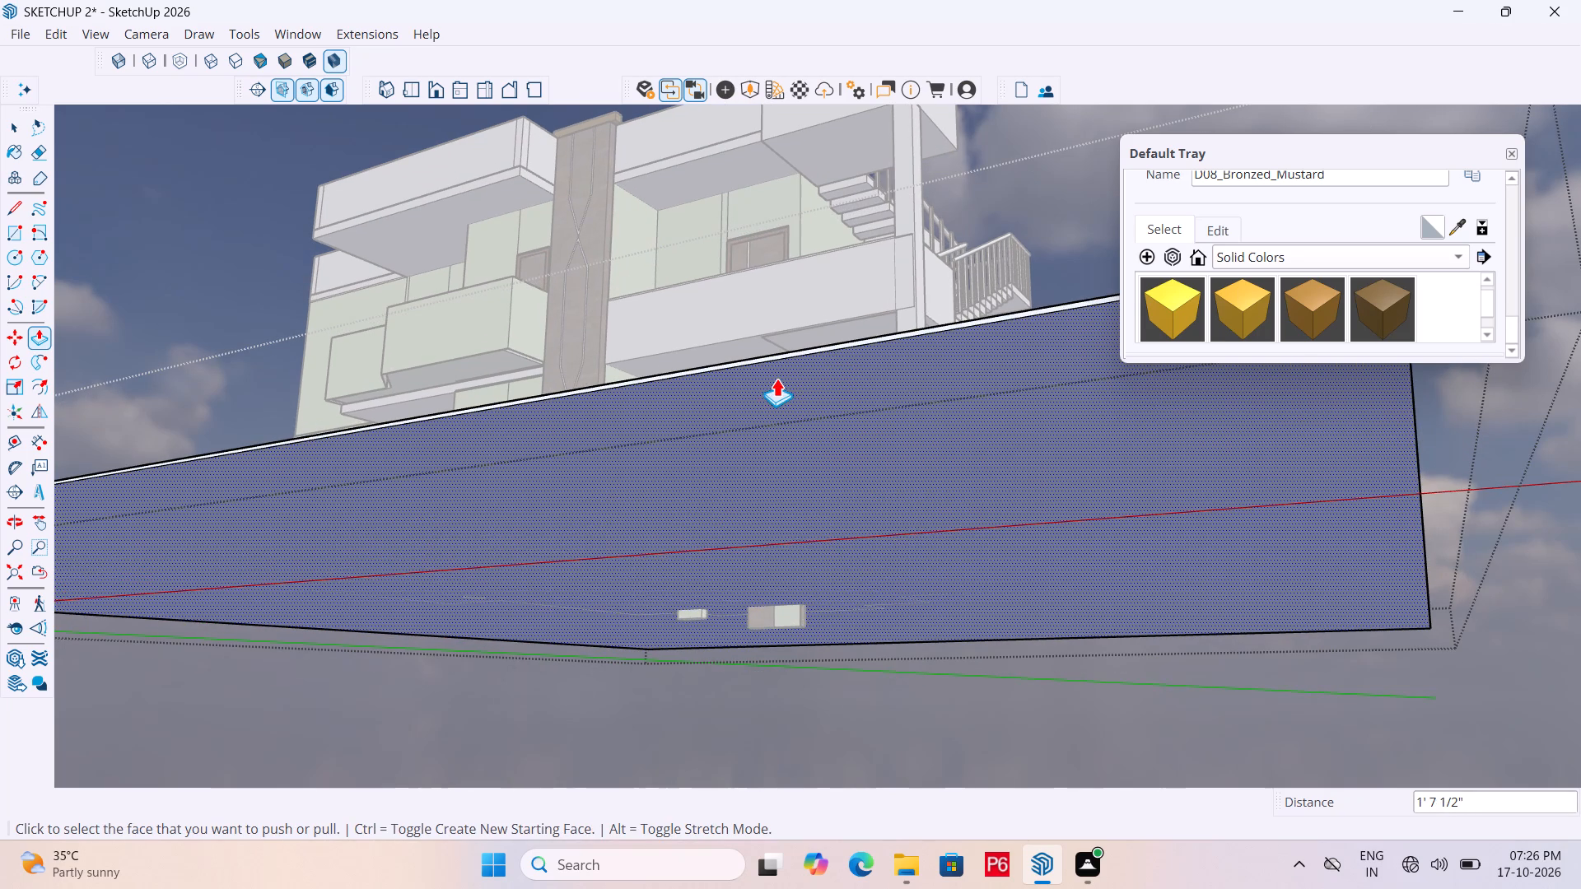
pyautogui.scroll(6, 790, 333)
pyautogui.scroll(-6, 814, 403)
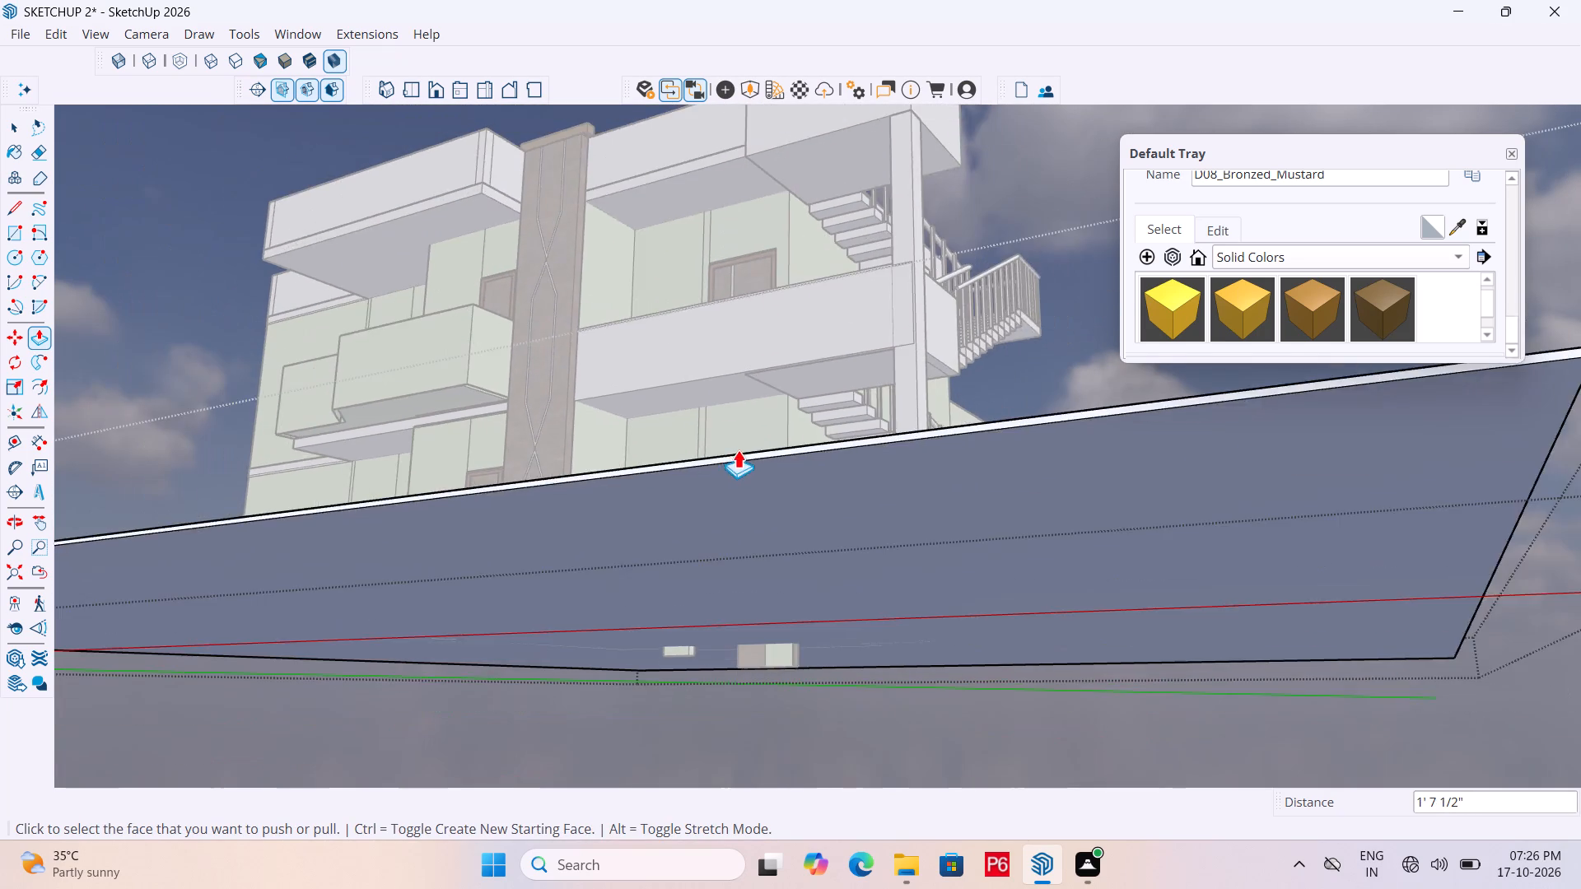
pyautogui.scroll(-3, 754, 454)
pyautogui.moveTo(753, 467); pyautogui.dragTo(740, 482, button='middle')
pyautogui.moveTo(953, 451); pyautogui.dragTo(926, 363, button='middle')
pyautogui.scroll(-1, 953, 451)
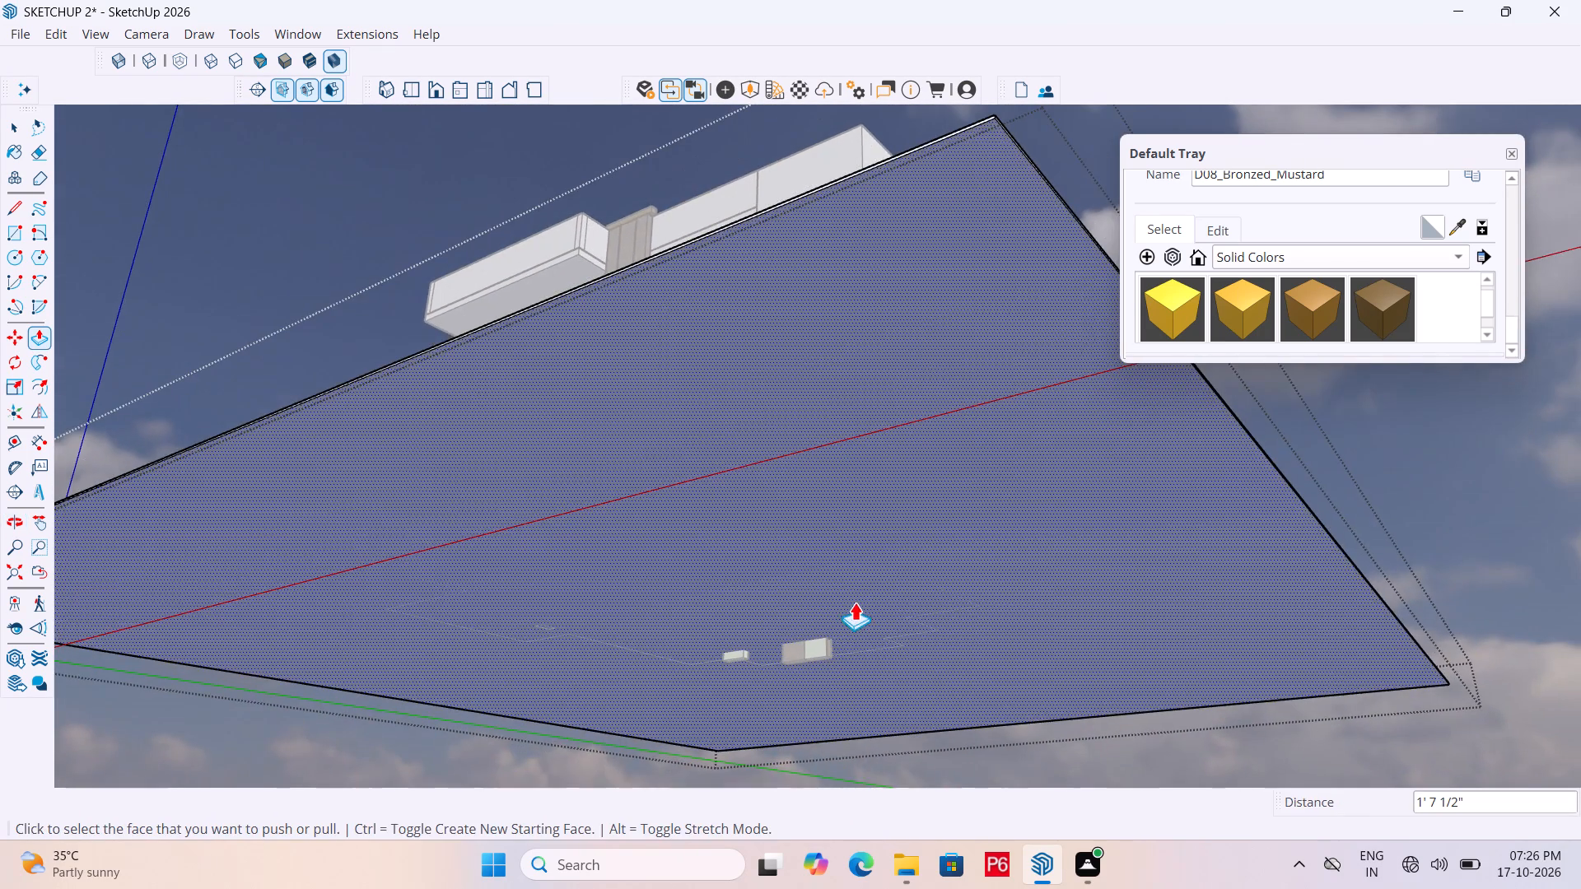
pyautogui.scroll(3, 848, 613)
pyautogui.press('space')
pyautogui.scroll(-5, 796, 628)
pyautogui.click(1266, 500)
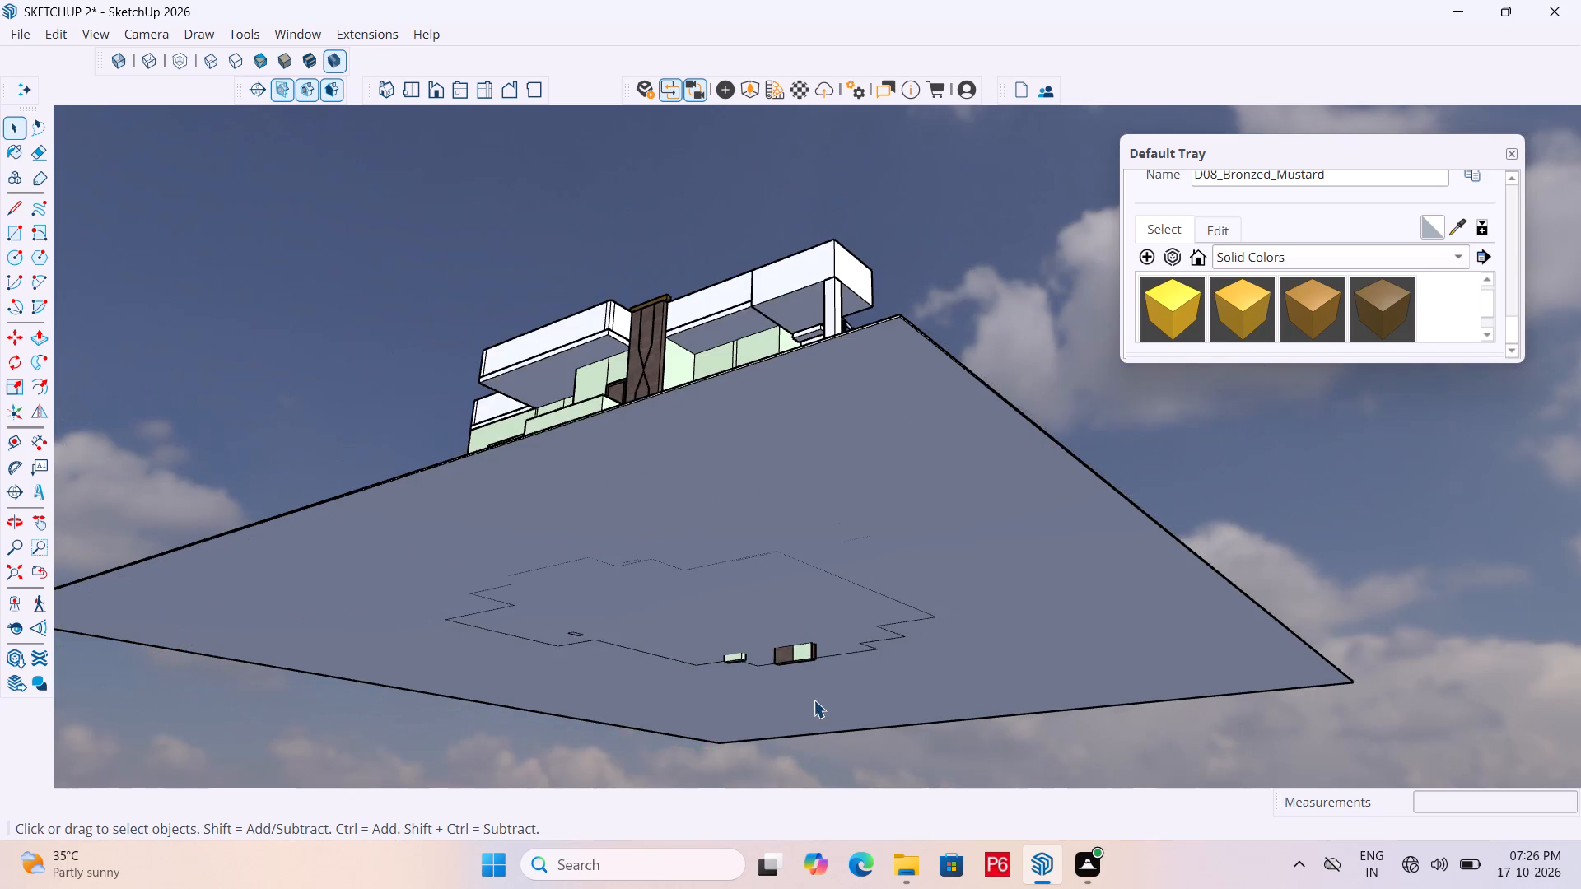
# Select the building group whose blocks protrude through the slab's underside, examine it from below, and clear the selection.
pyautogui.scroll(11, 790, 672)
pyautogui.click(823, 638)
pyautogui.moveTo(850, 625); pyautogui.dragTo(809, 621, button='middle')
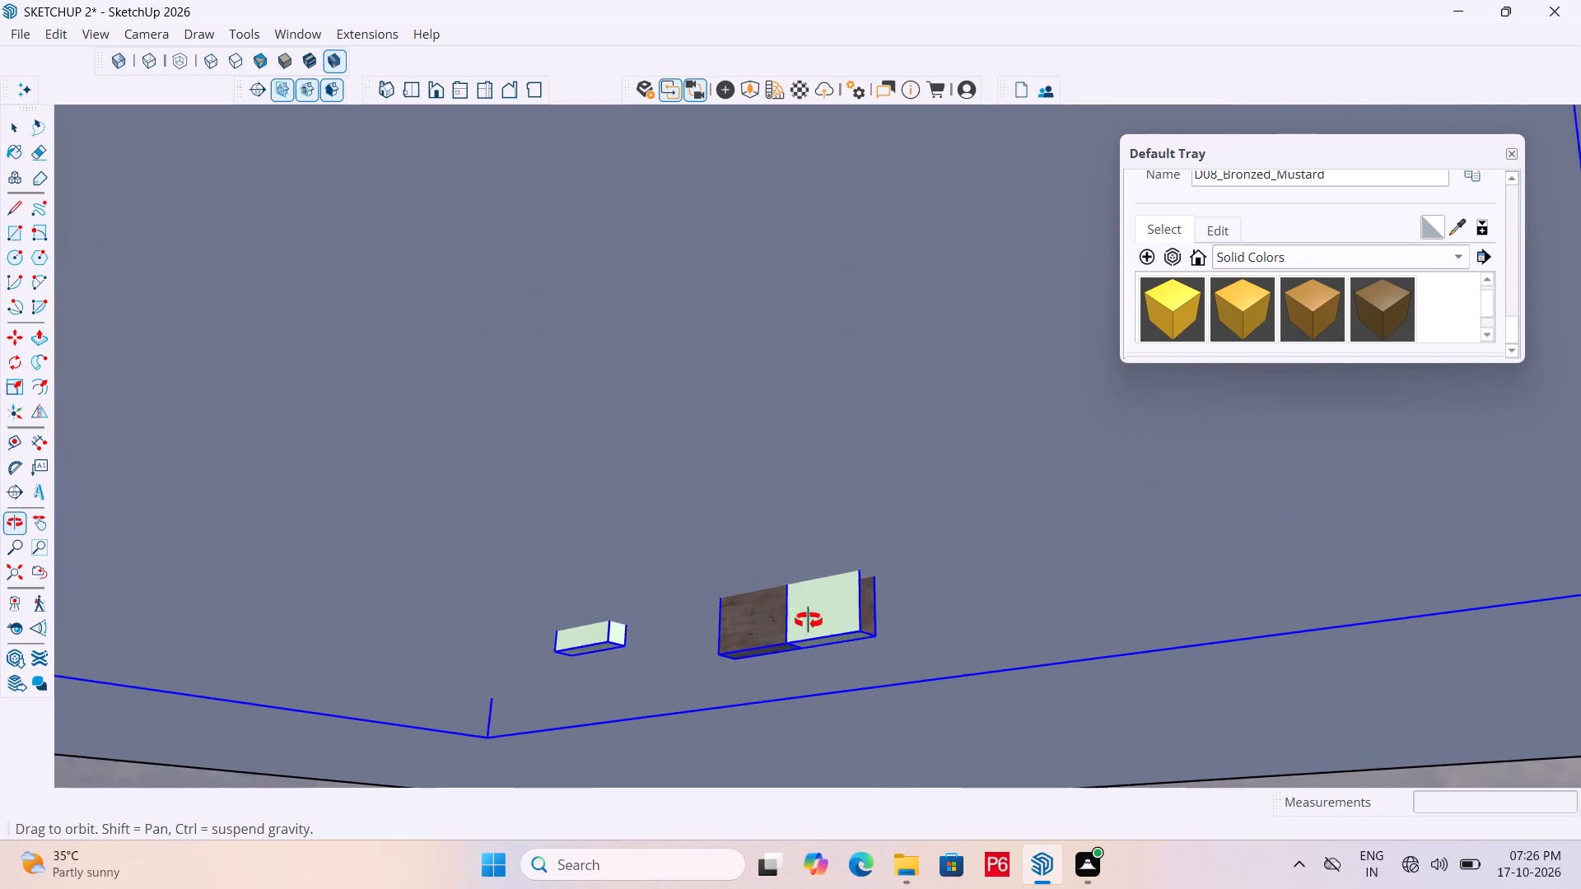
pyautogui.moveTo(809, 621); pyautogui.dragTo(1035, 597, button='middle')
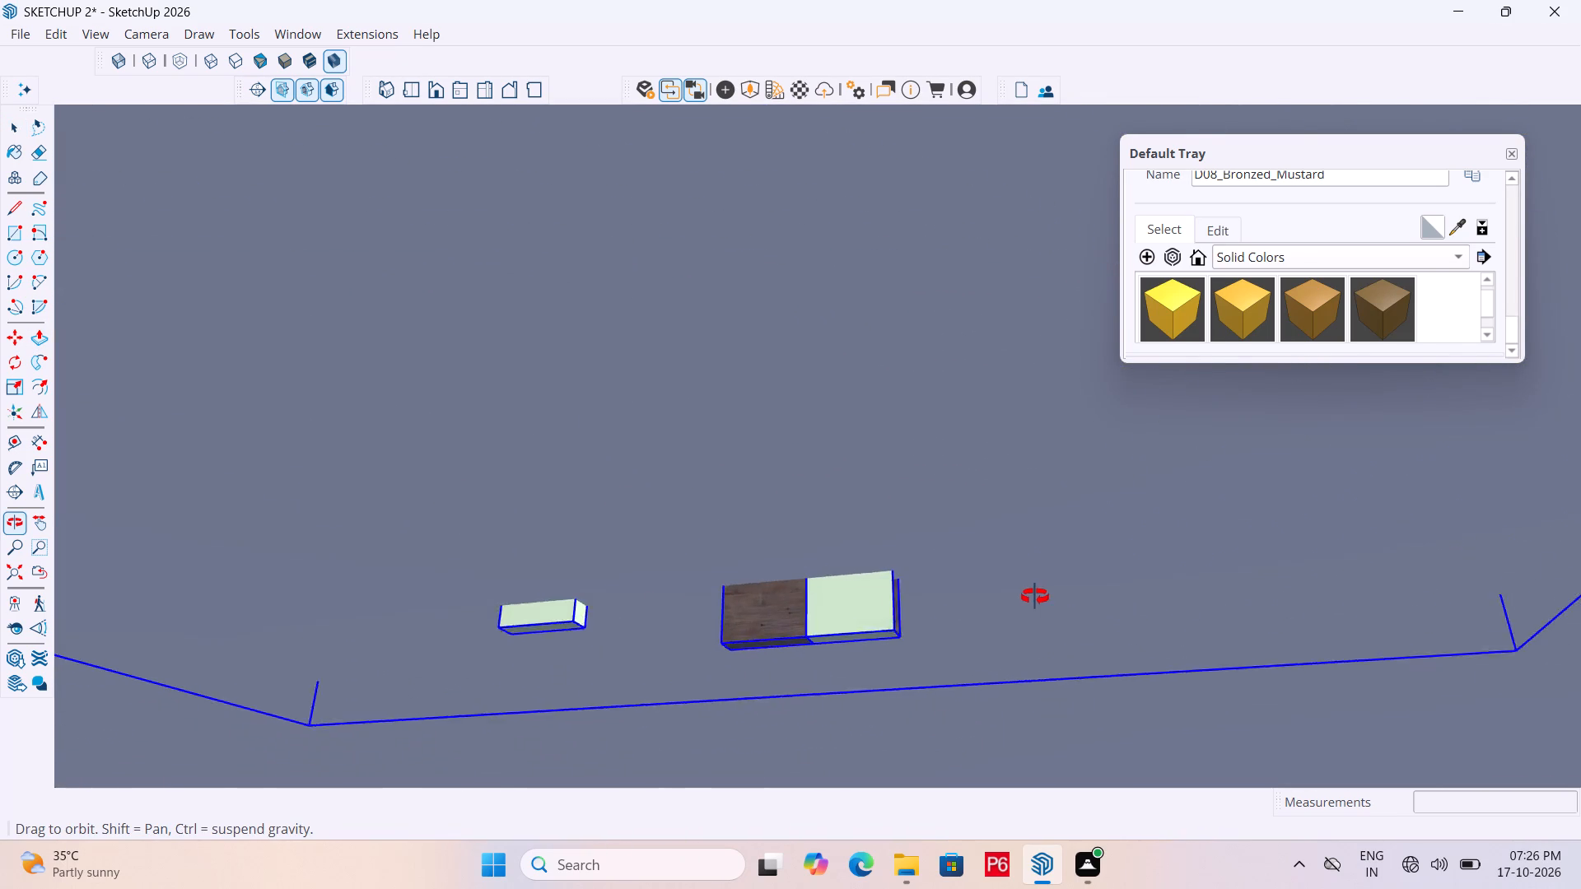
pyautogui.moveTo(1035, 597); pyautogui.dragTo(1084, 603, button='middle')
pyautogui.scroll(1, 918, 567)
pyautogui.scroll(-6, 467, 535)
pyautogui.scroll(-11, 574, 557)
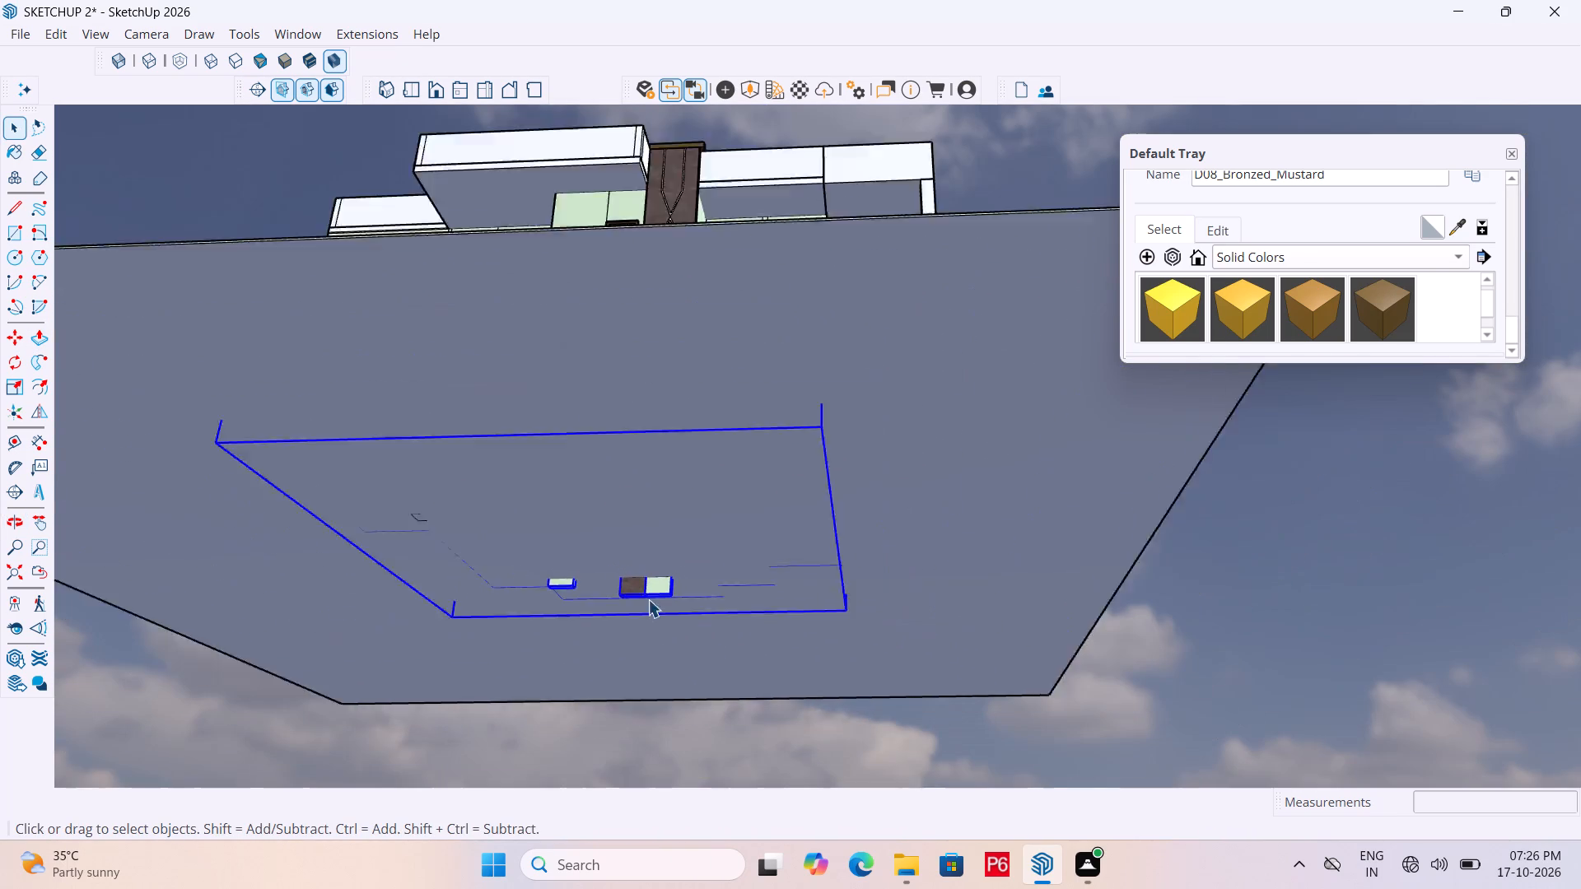
pyautogui.scroll(-2, 648, 599)
pyautogui.press('space')
pyautogui.click(1049, 570)
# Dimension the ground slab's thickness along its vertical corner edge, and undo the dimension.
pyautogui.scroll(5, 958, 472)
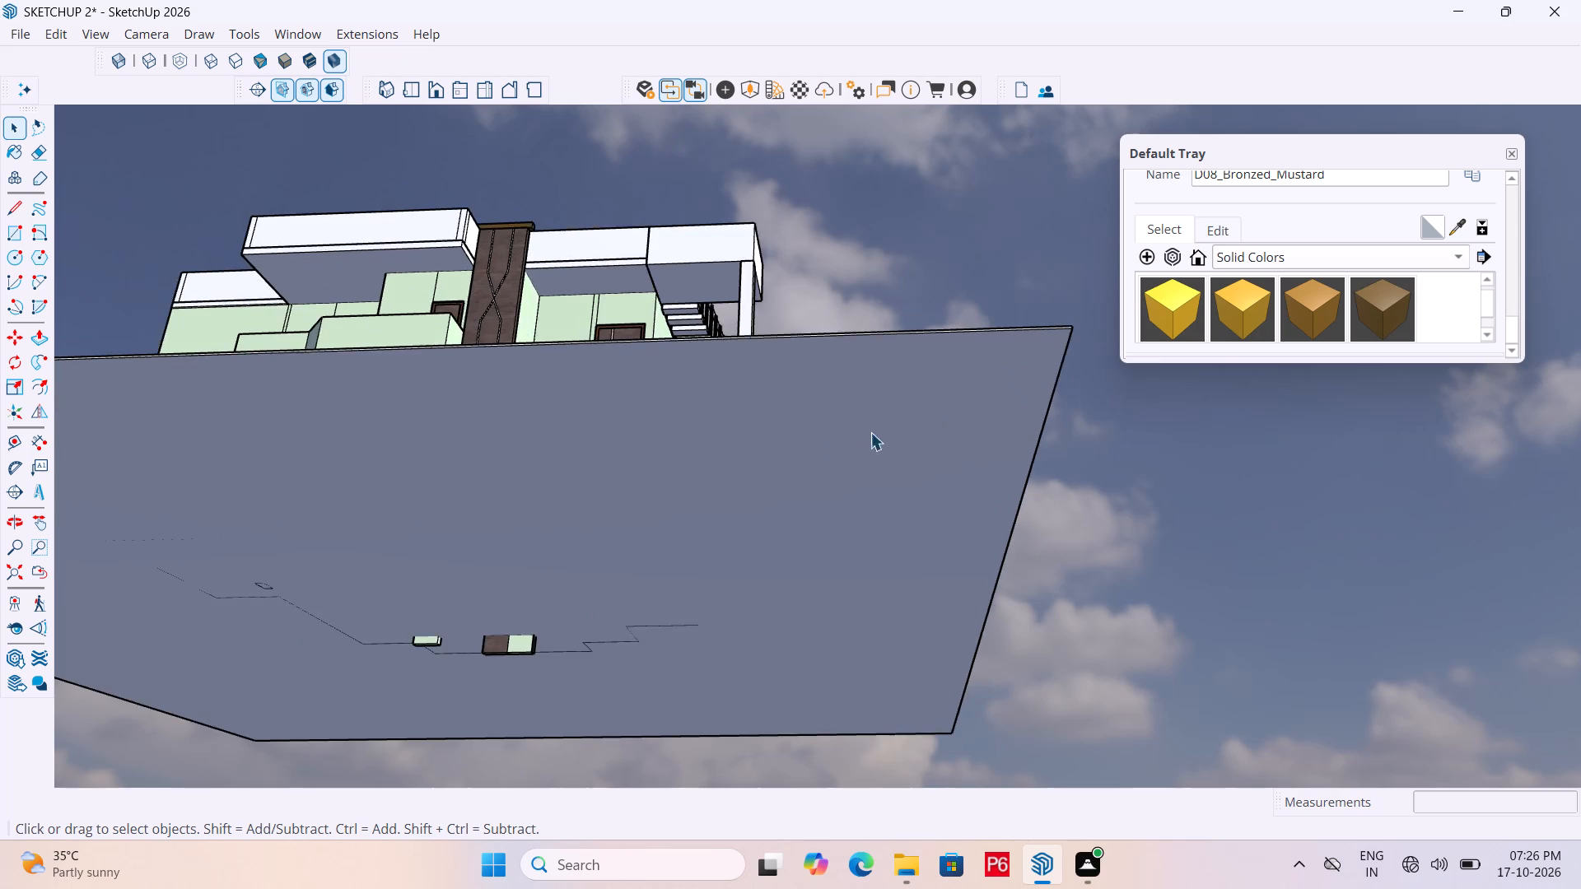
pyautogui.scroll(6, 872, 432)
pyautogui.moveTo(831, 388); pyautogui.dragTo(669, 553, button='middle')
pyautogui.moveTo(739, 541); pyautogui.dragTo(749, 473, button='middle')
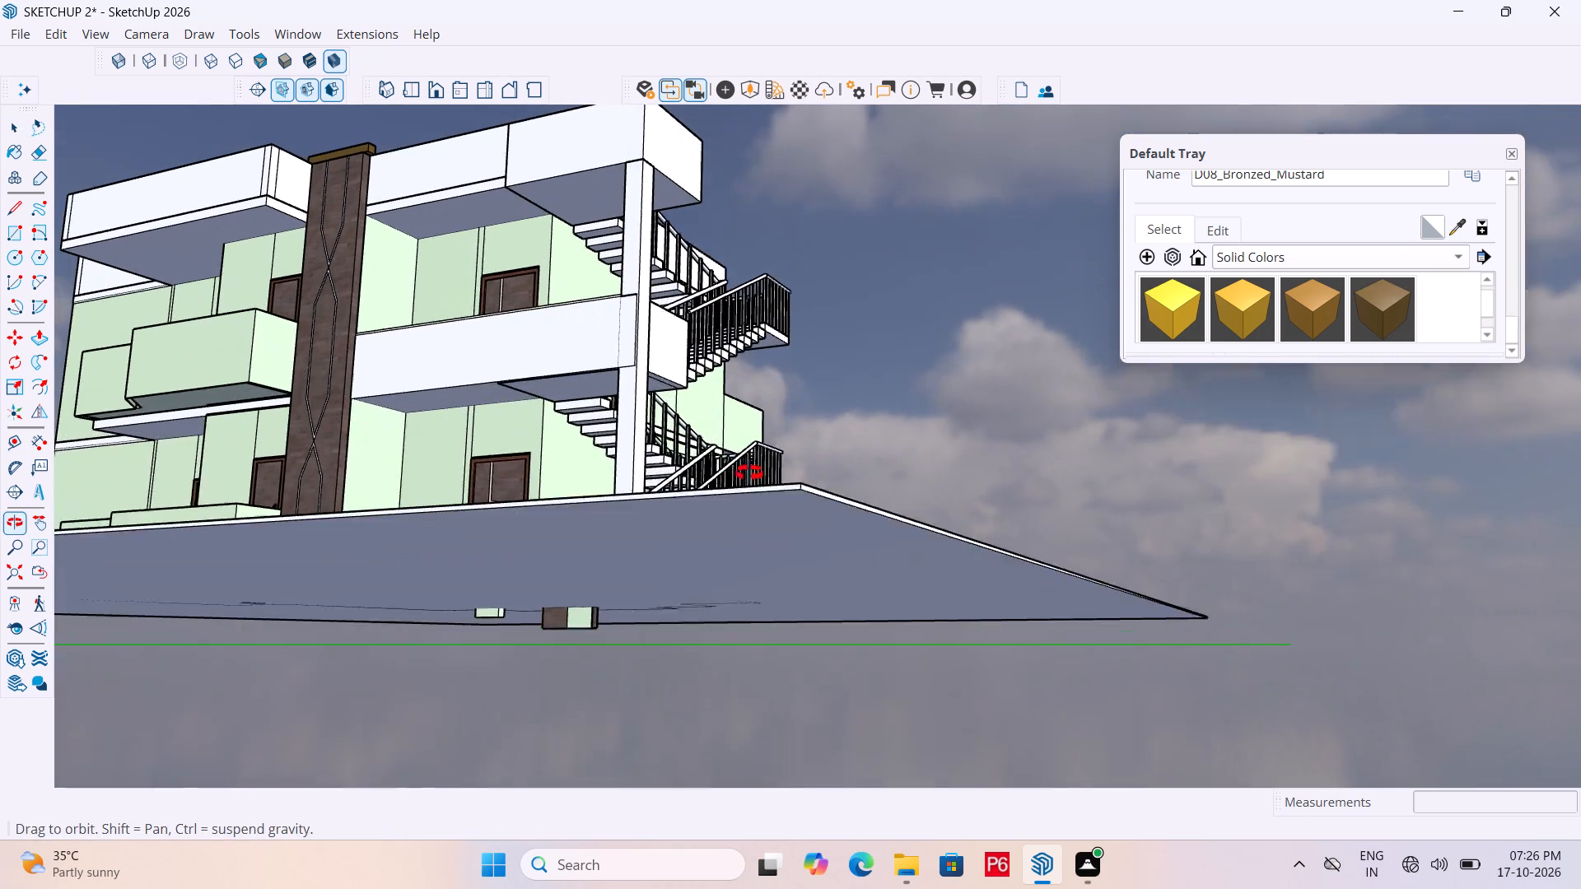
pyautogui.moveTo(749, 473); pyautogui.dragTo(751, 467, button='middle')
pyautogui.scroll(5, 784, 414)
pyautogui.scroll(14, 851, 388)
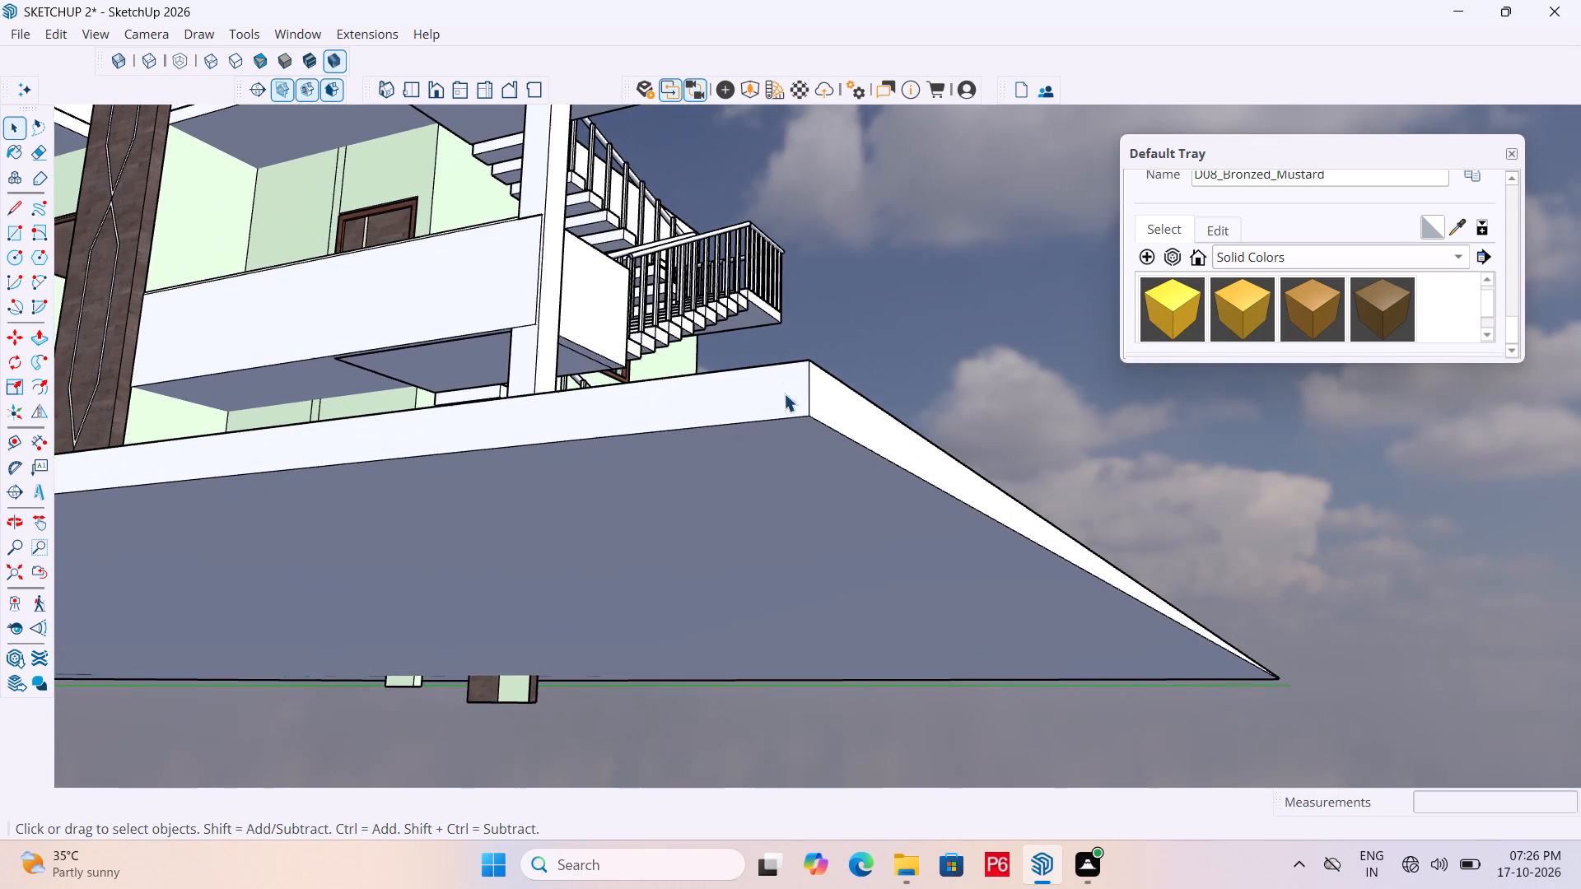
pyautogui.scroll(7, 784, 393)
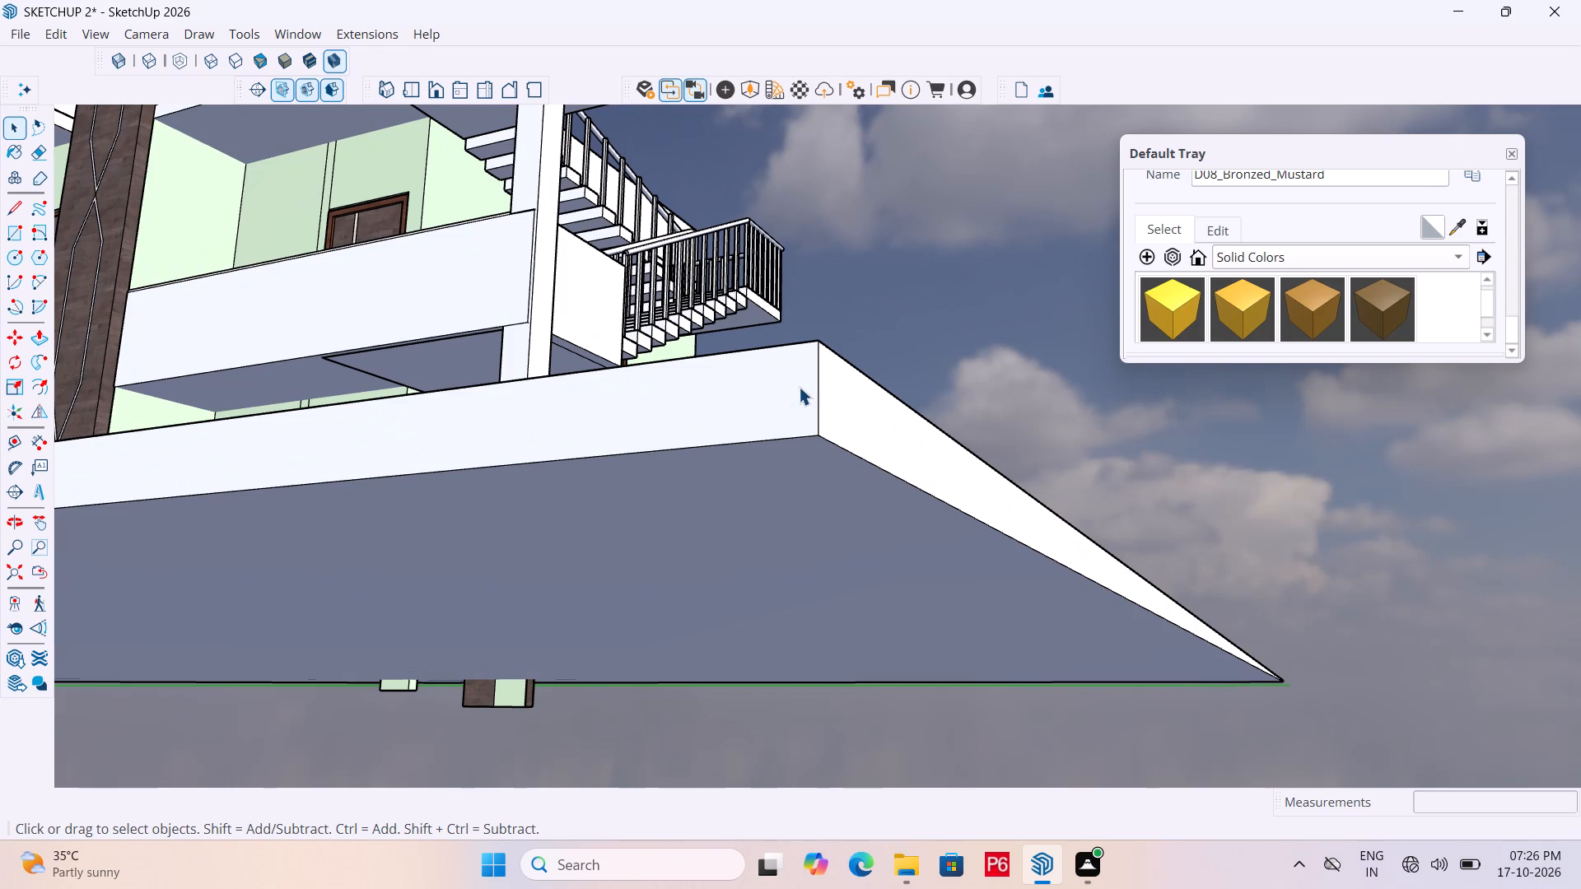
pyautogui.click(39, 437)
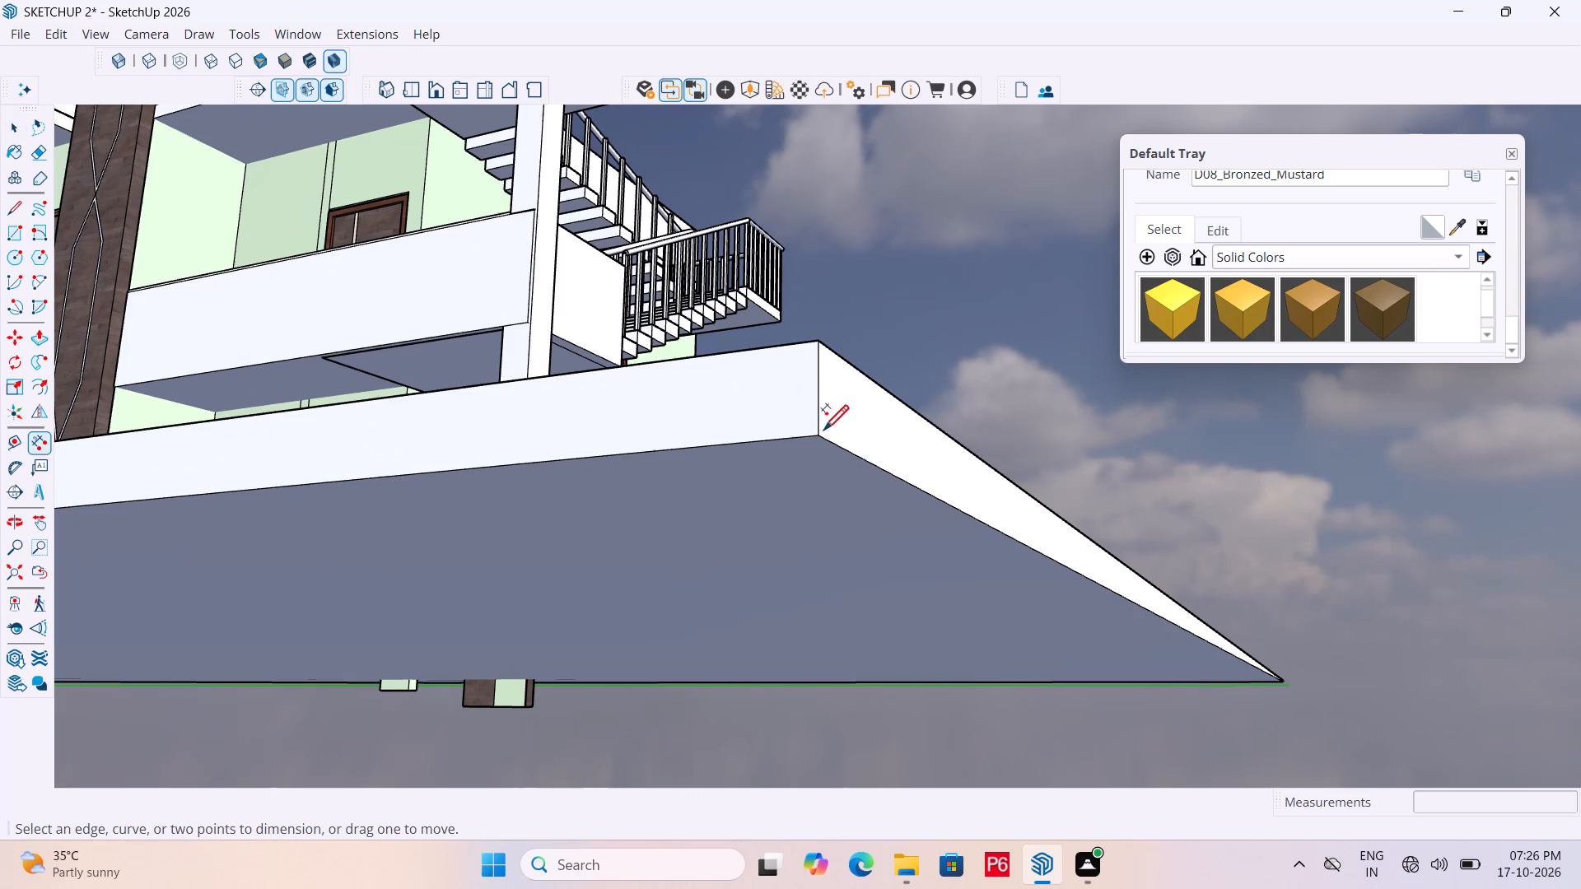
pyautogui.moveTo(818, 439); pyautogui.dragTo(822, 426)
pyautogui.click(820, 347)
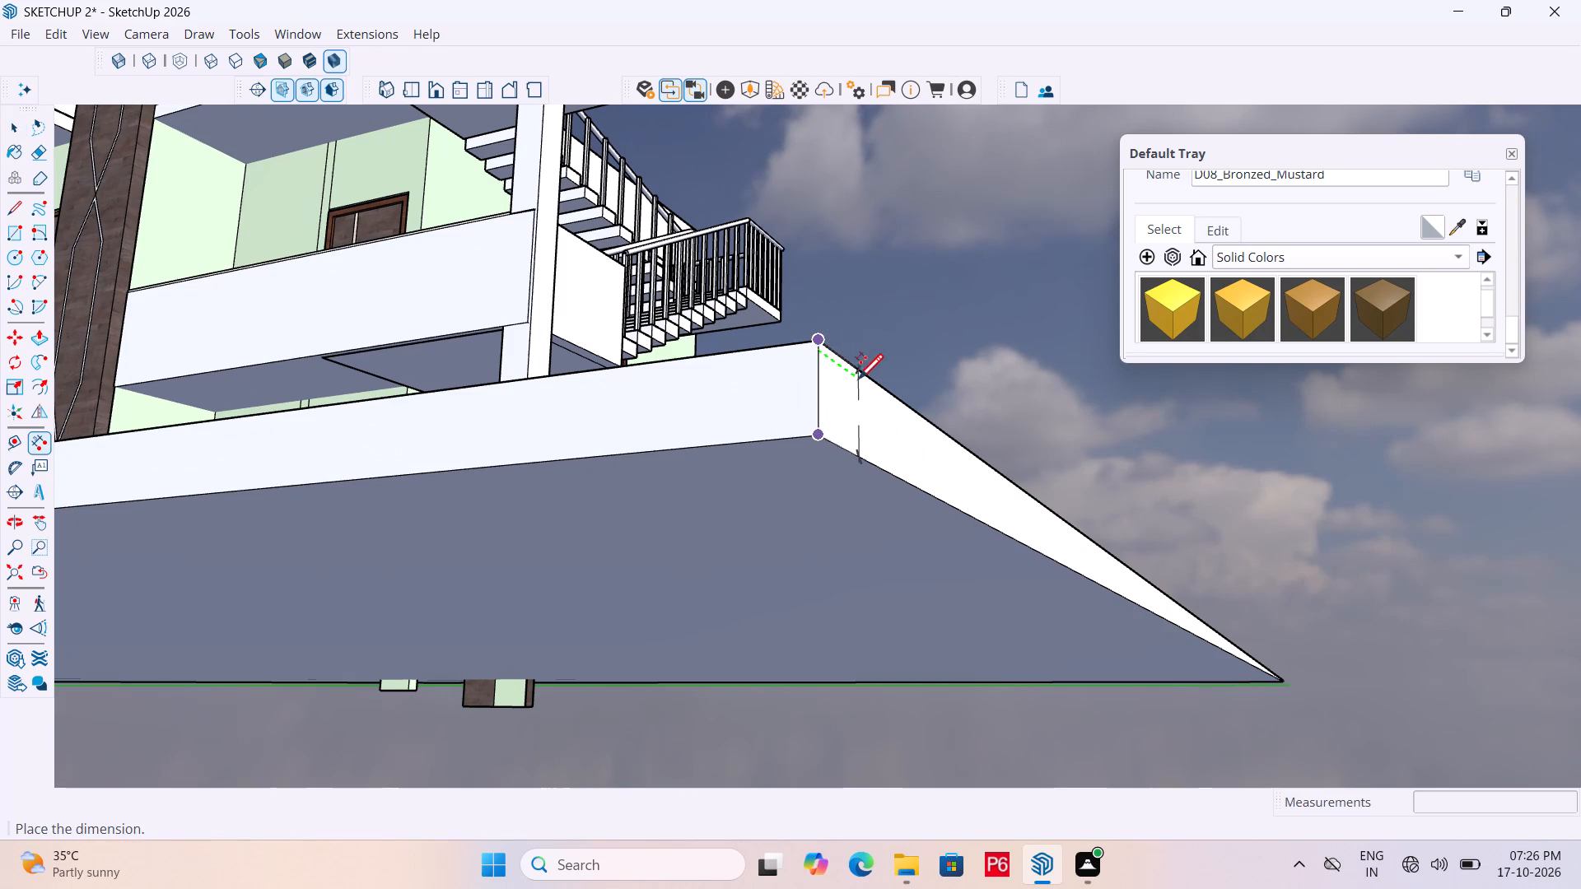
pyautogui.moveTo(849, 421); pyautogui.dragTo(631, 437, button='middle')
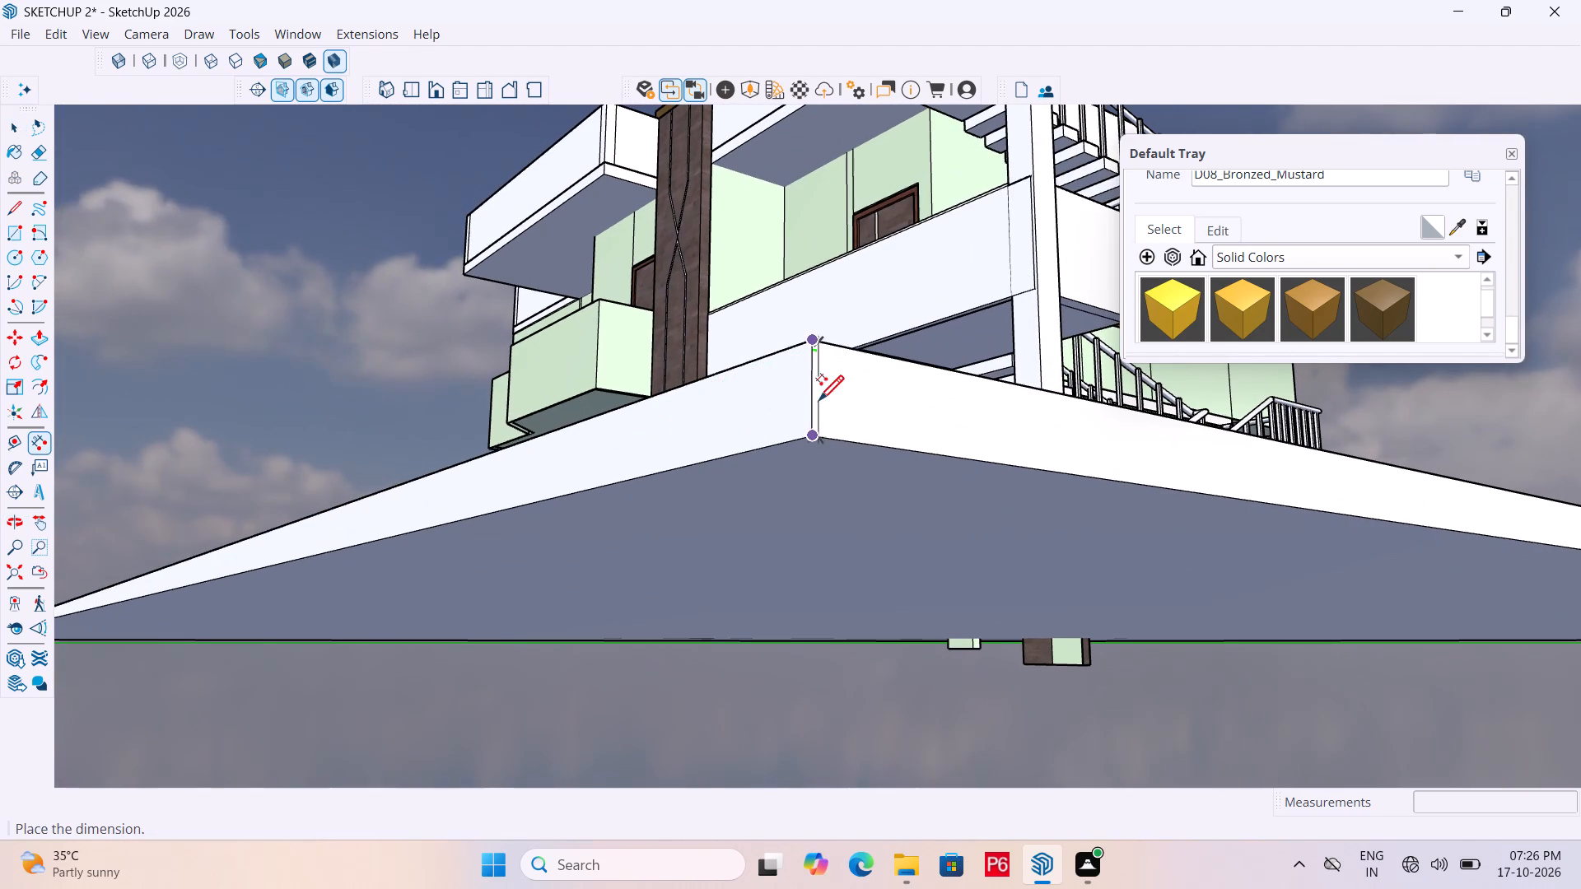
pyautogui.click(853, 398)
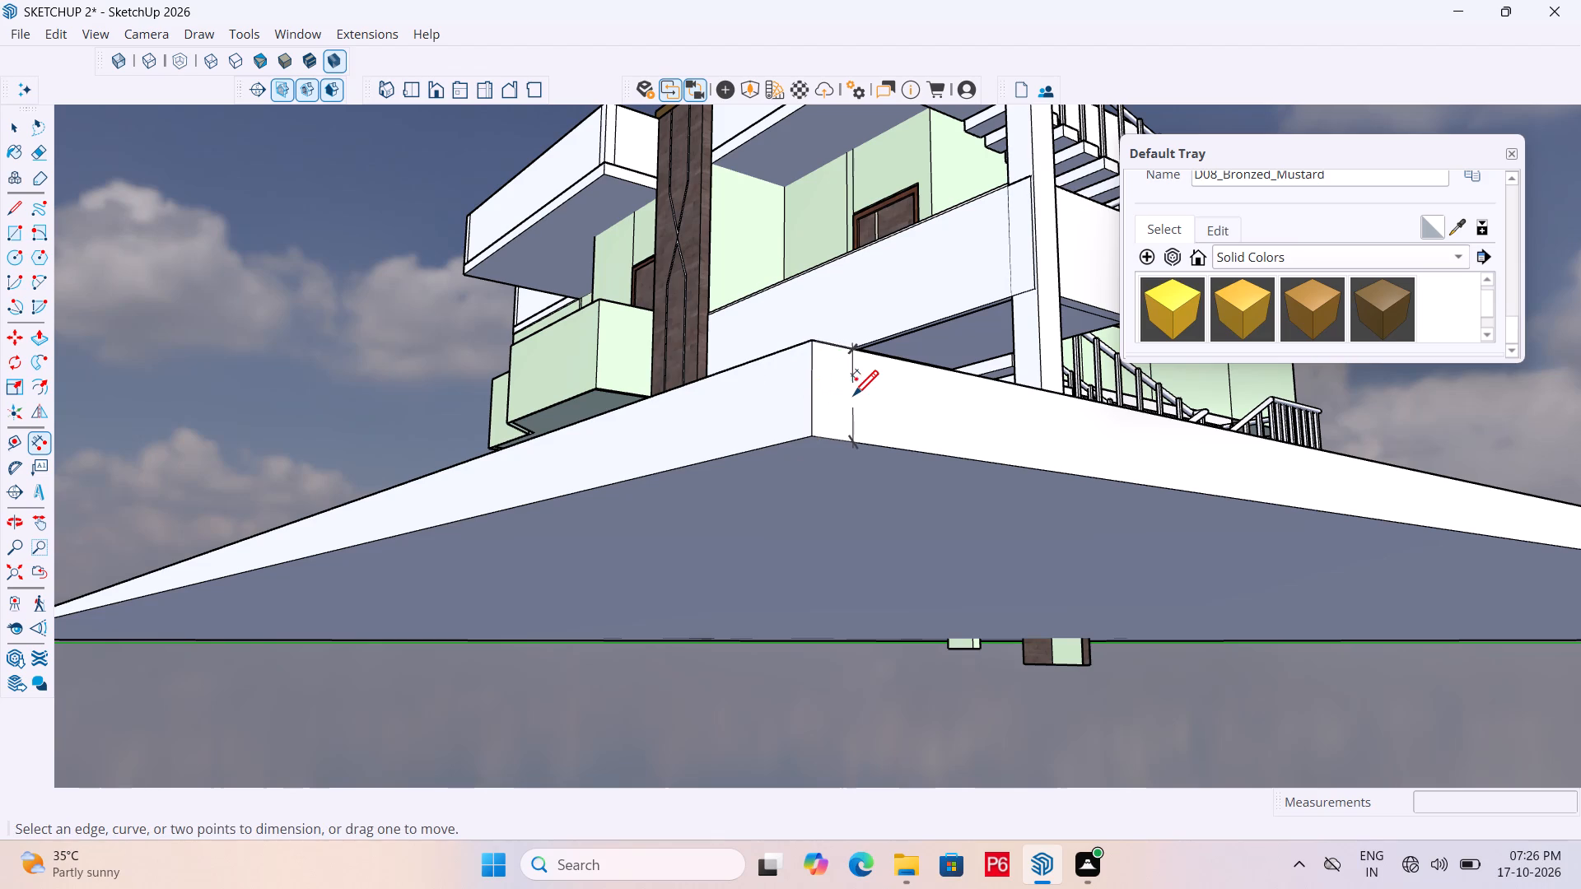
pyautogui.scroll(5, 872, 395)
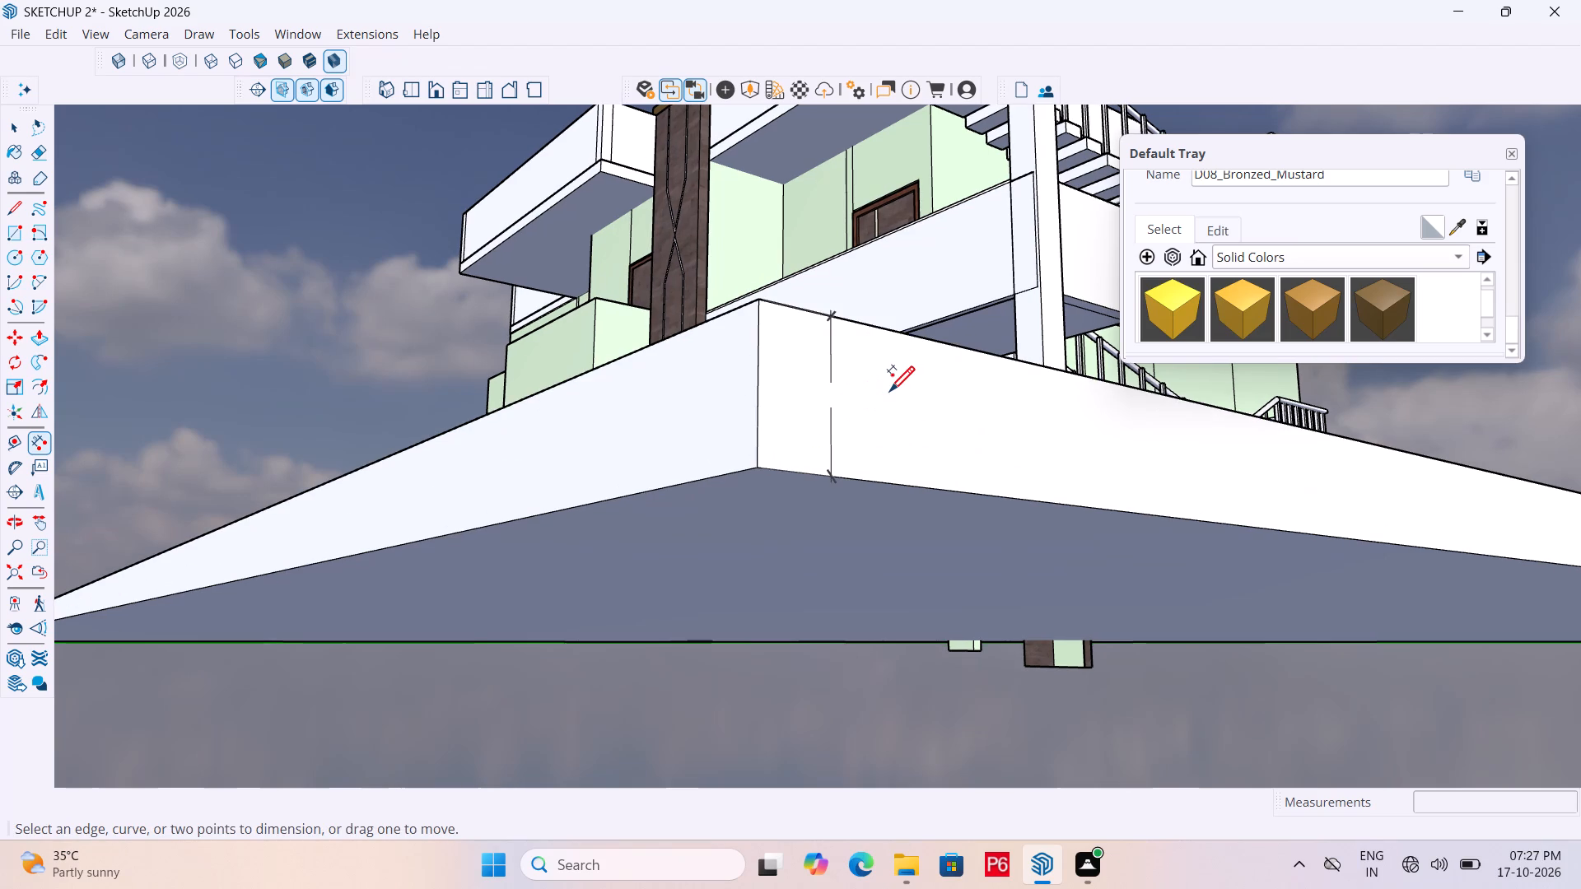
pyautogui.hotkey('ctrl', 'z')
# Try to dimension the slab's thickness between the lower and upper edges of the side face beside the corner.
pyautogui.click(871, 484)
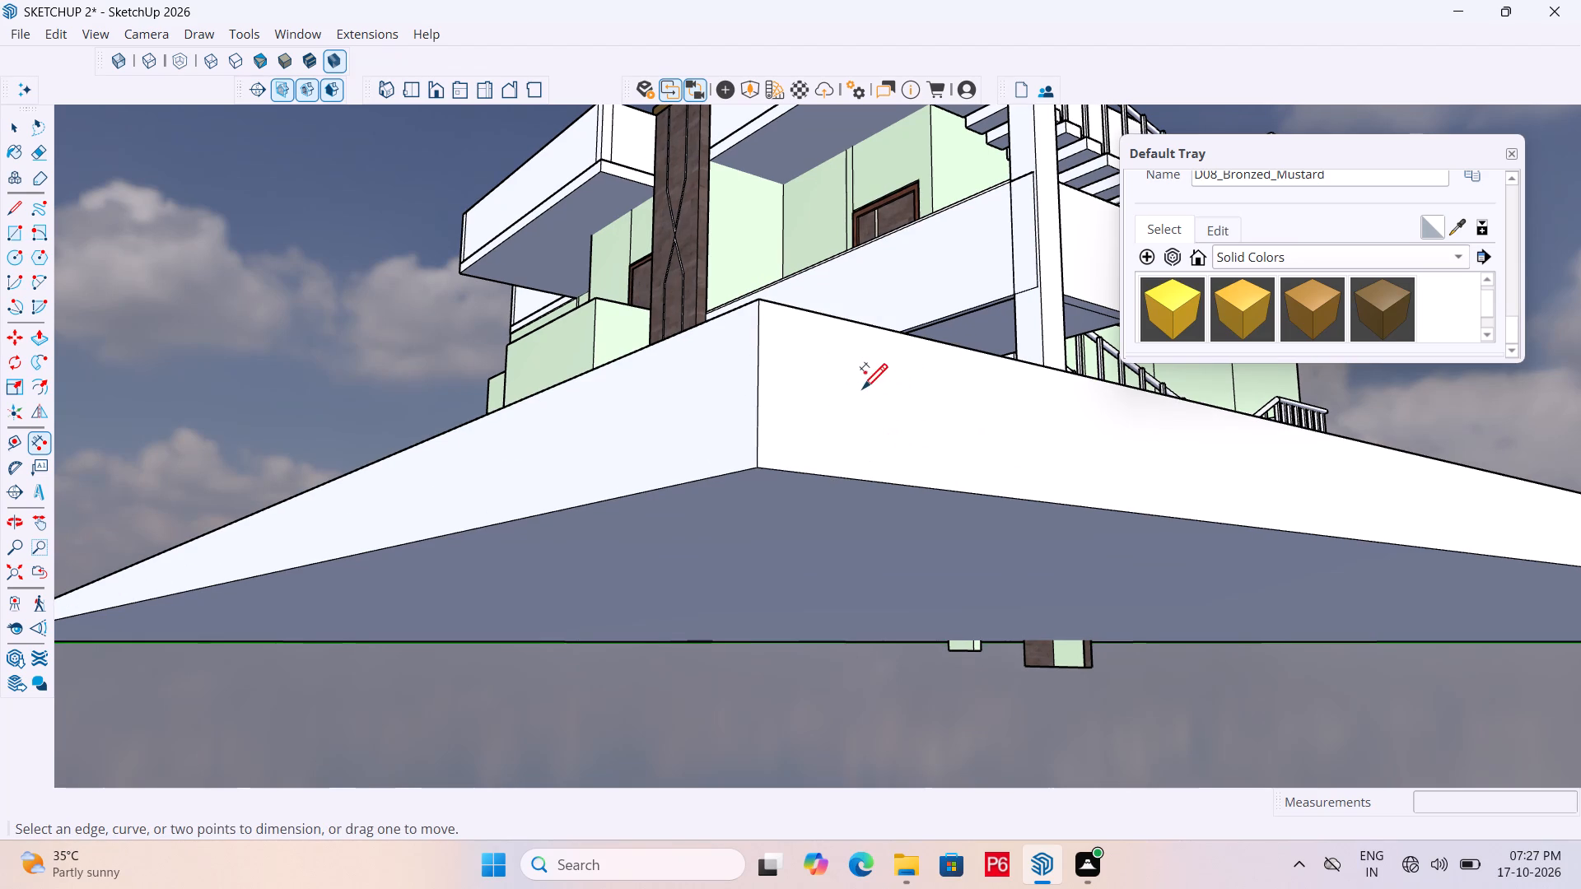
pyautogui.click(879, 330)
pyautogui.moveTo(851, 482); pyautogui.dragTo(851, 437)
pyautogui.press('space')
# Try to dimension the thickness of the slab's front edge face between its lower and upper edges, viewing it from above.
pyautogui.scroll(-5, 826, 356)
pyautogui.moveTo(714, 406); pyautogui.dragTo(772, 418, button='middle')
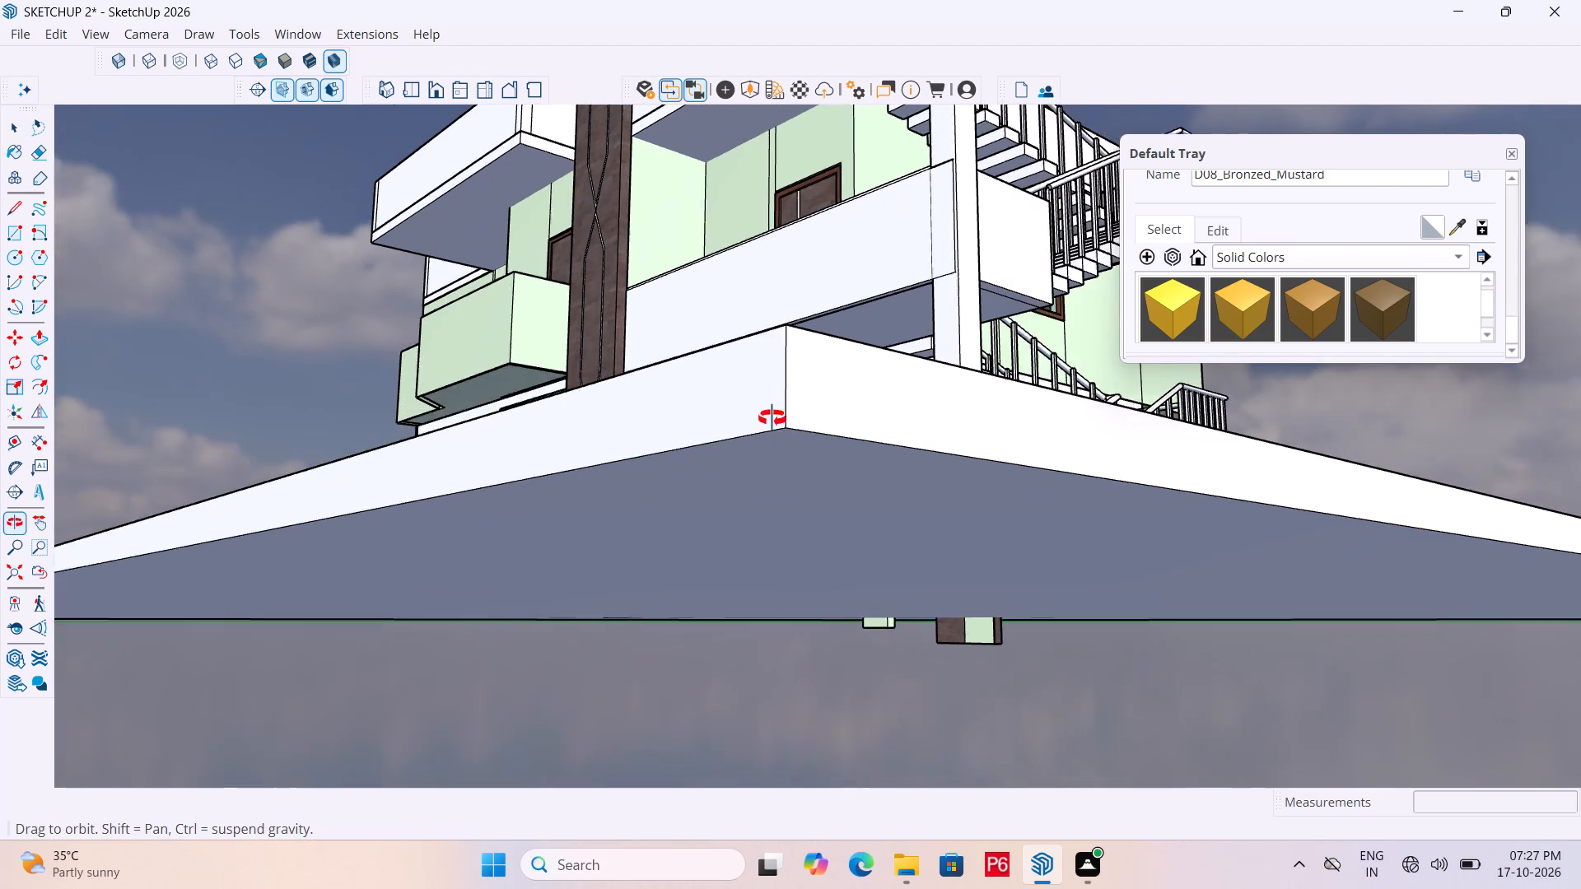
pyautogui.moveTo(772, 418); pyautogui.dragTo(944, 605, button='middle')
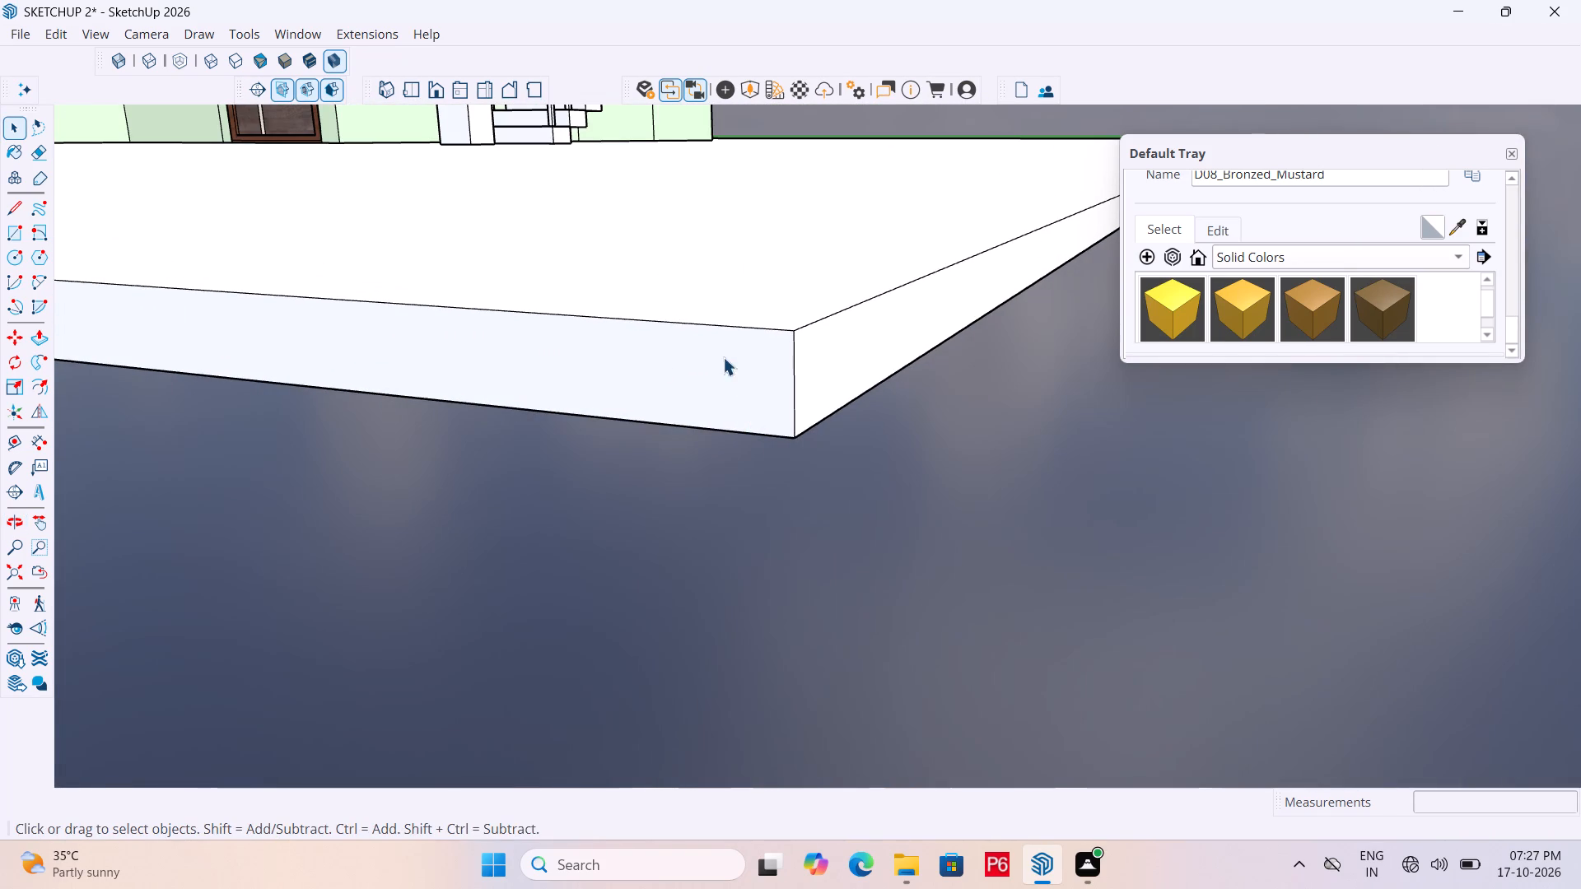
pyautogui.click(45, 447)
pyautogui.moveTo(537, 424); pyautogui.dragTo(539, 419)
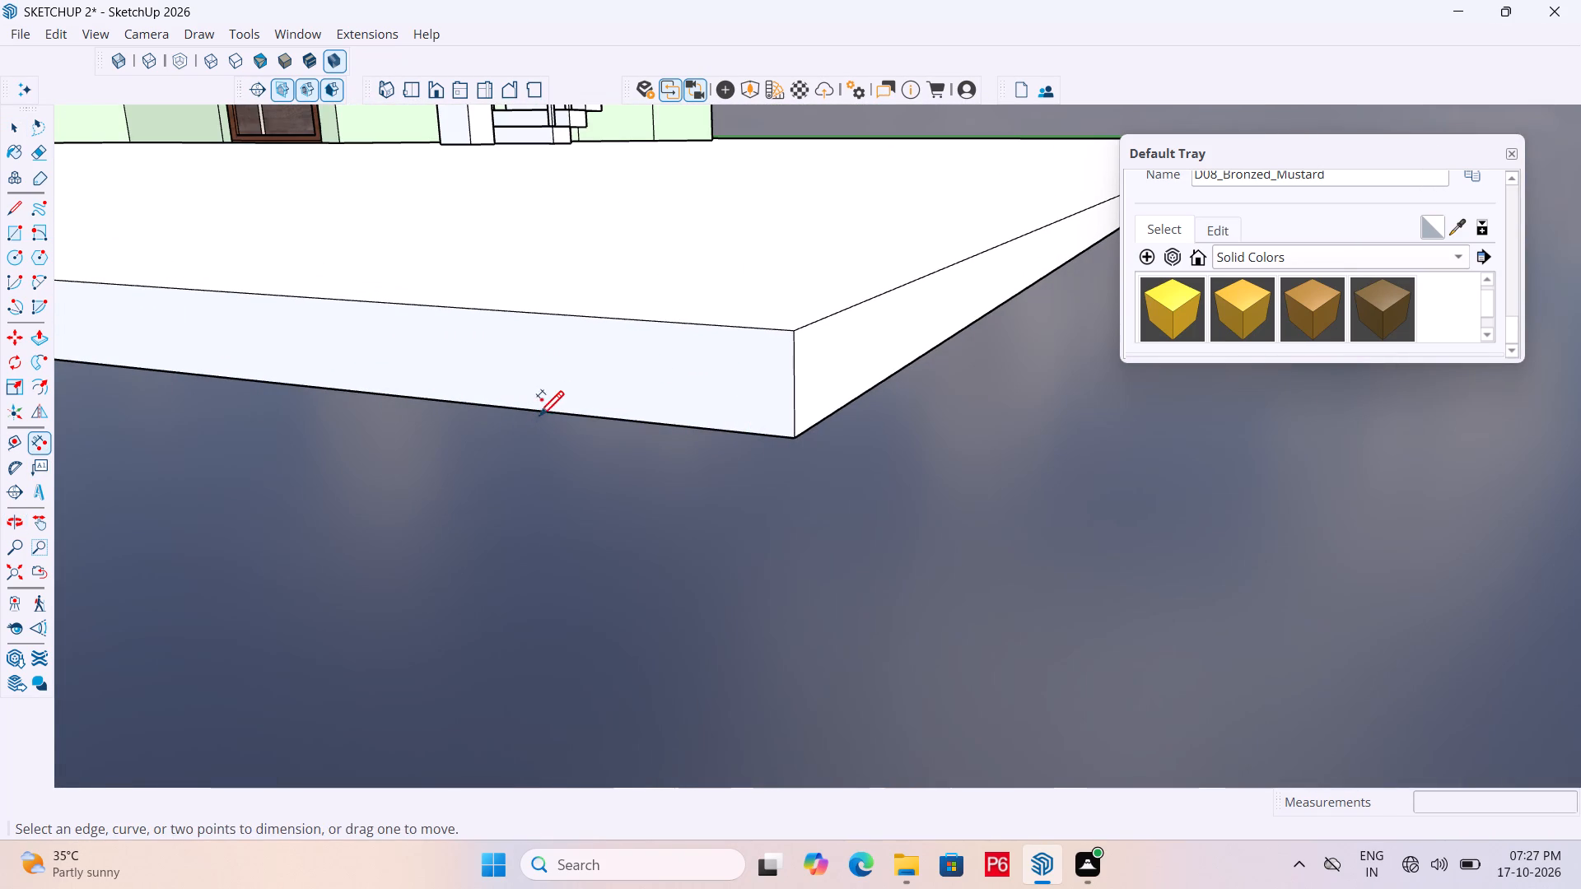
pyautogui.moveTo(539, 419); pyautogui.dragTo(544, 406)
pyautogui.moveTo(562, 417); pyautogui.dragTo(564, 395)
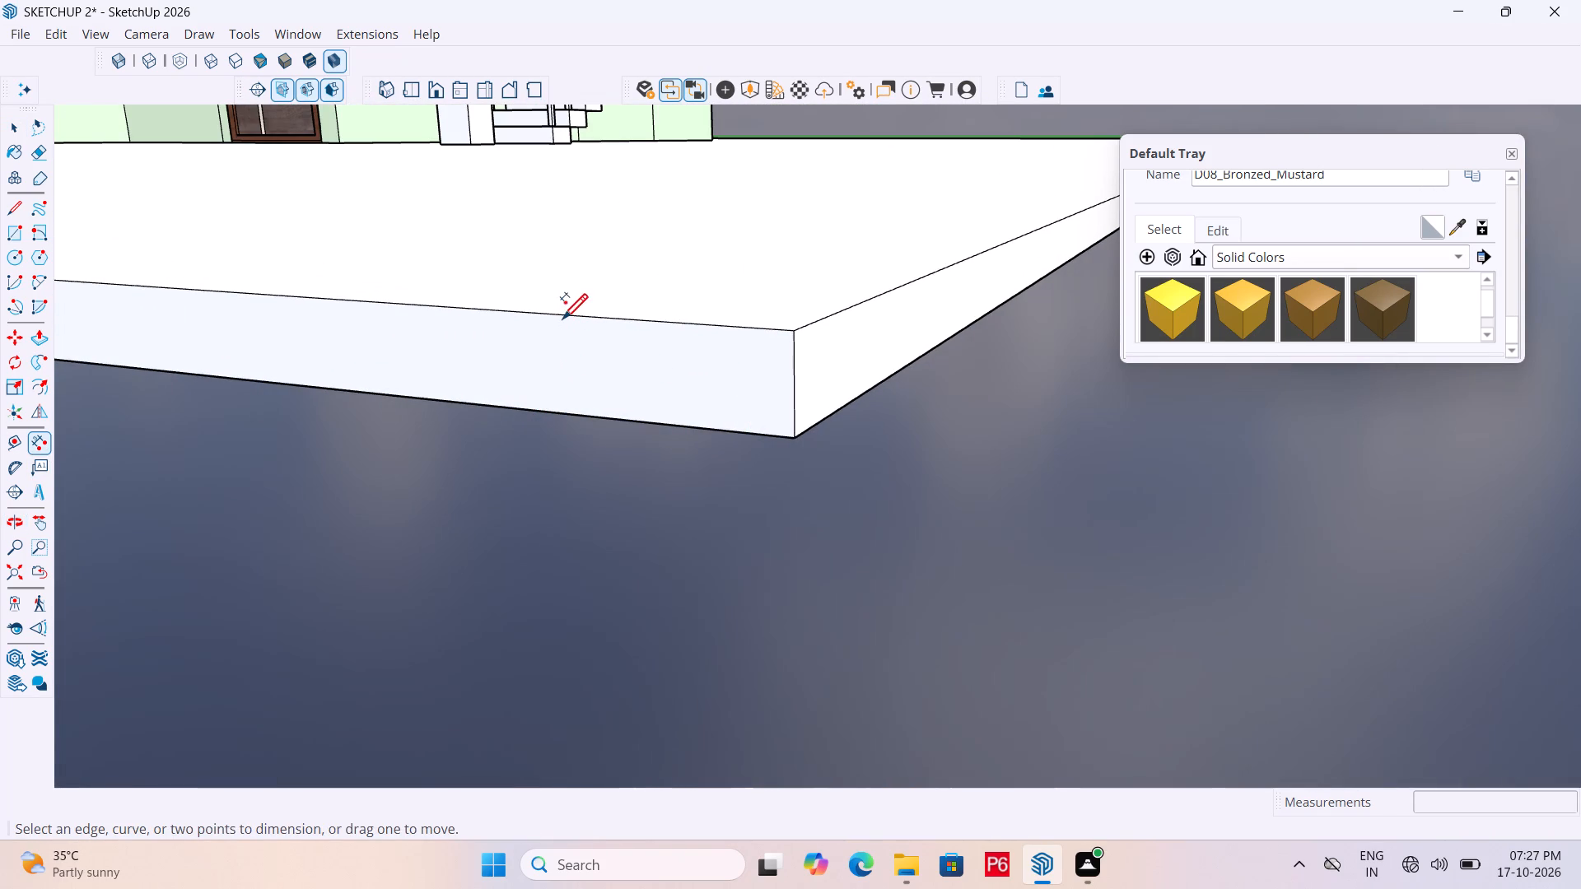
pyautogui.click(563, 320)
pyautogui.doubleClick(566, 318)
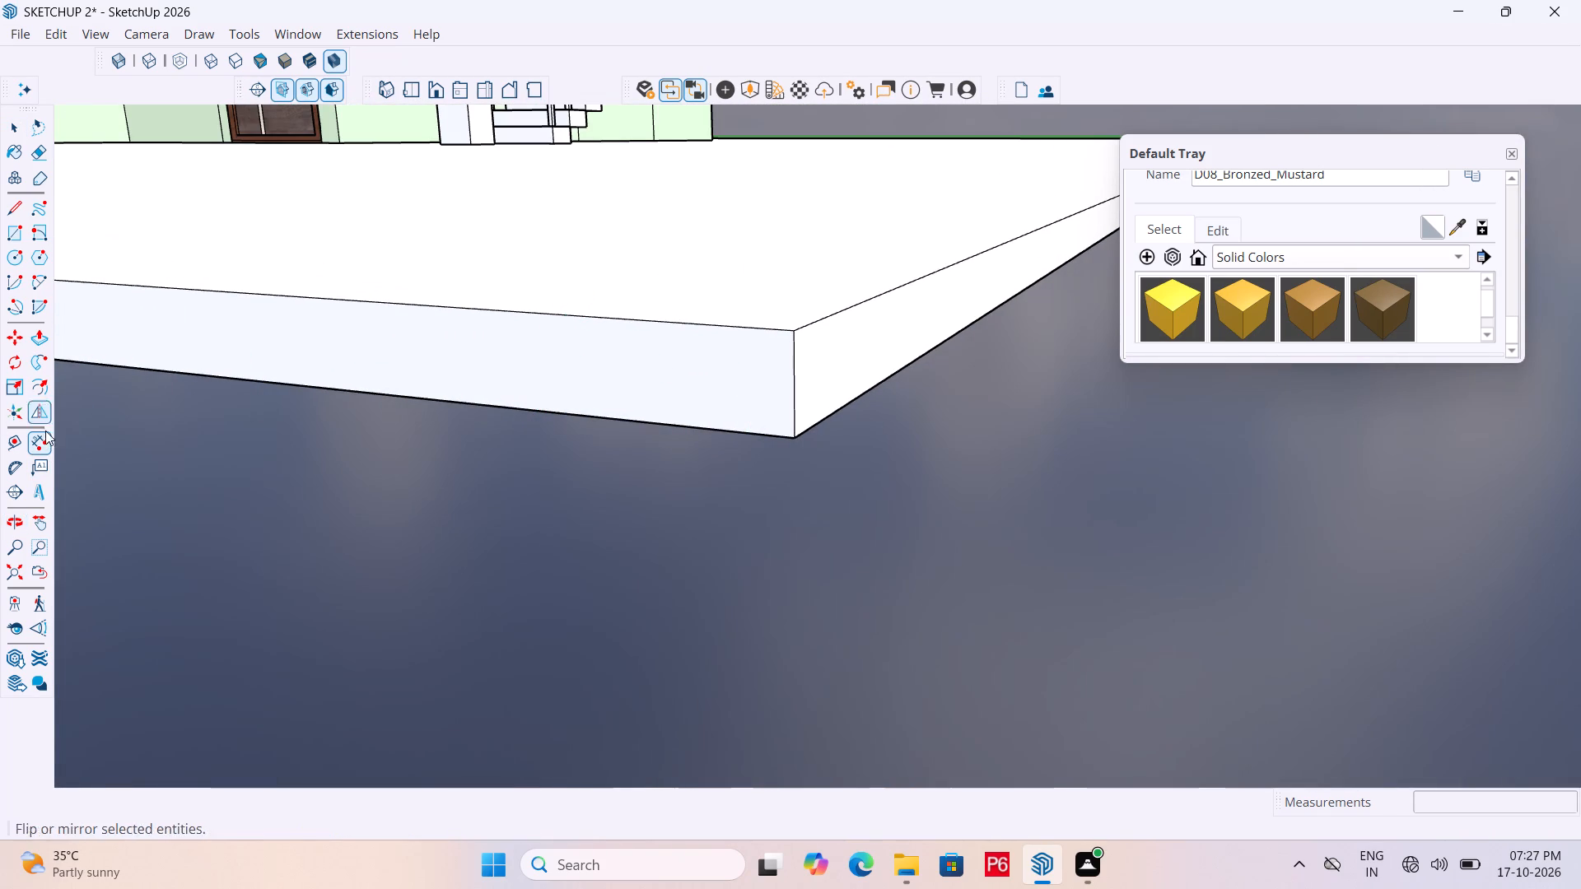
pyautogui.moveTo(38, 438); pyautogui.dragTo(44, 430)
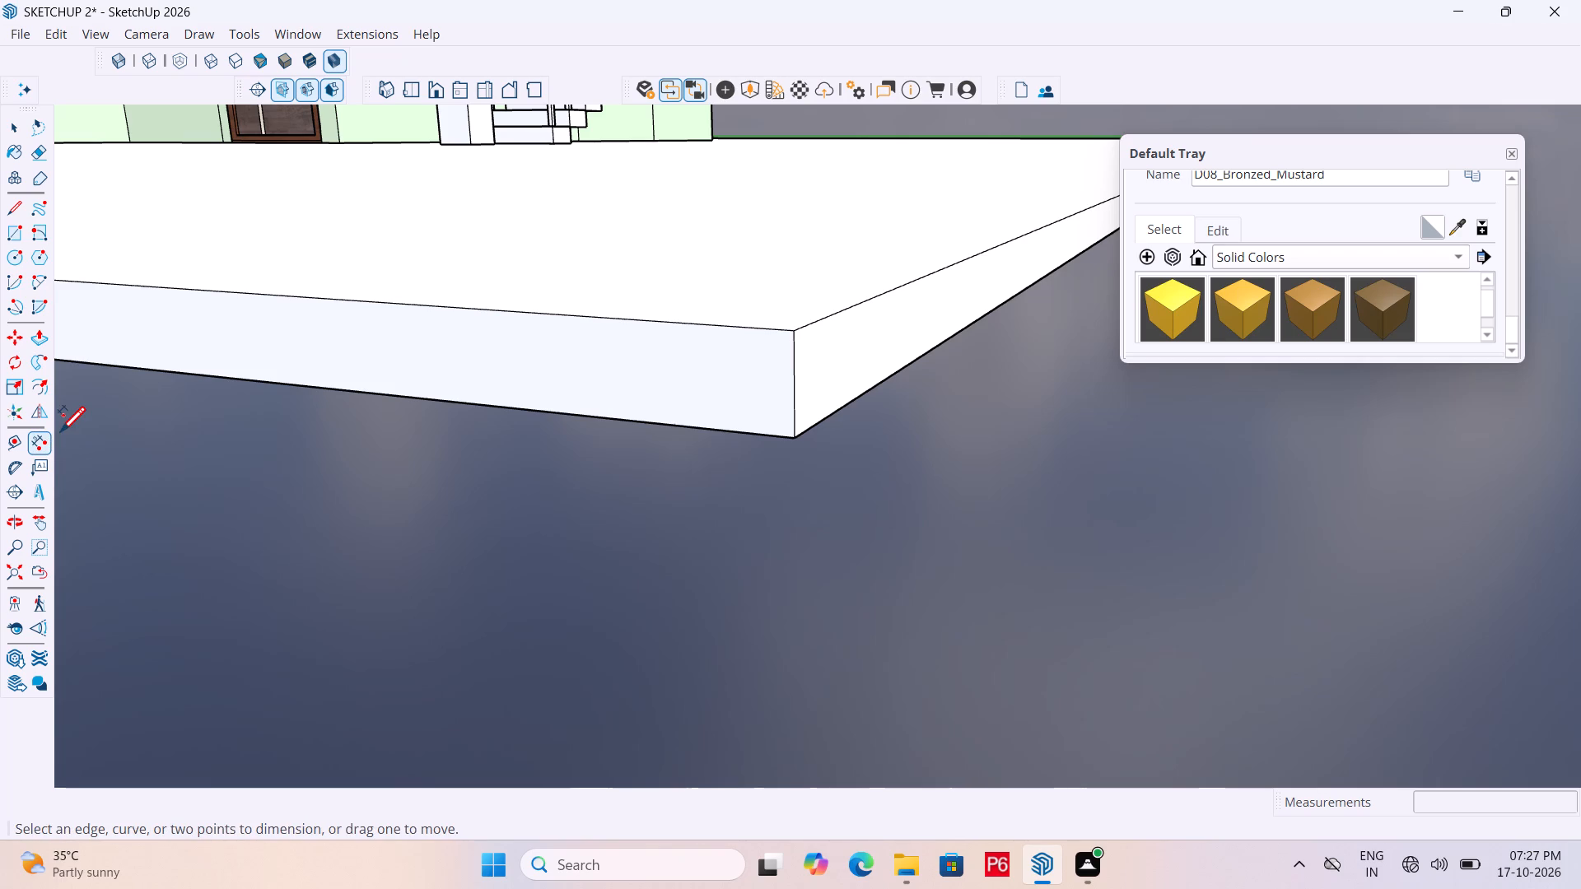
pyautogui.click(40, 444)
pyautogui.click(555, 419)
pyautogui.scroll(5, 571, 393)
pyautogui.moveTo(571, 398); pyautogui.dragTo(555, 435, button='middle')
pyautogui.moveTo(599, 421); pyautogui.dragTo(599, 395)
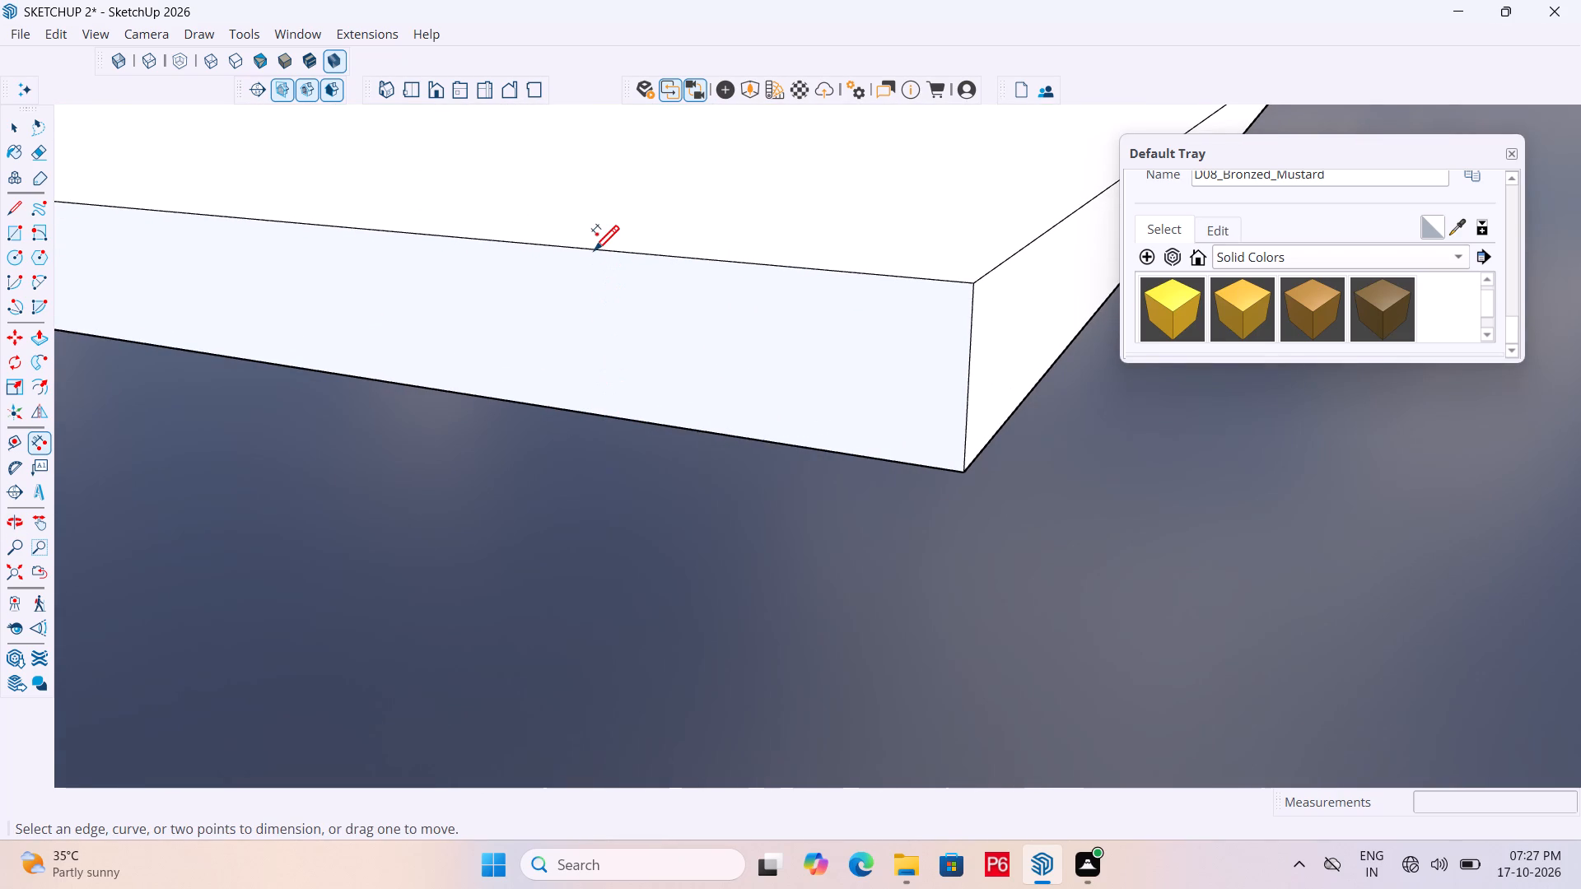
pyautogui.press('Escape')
# Save the model with the thinned ground slab.
pyautogui.hotkey('ctrl', 's')
pyautogui.hotkey('ctrl', 's')
pyautogui.hotkey('ctrl', 's')
pyautogui.hotkey('ctrl', 's')
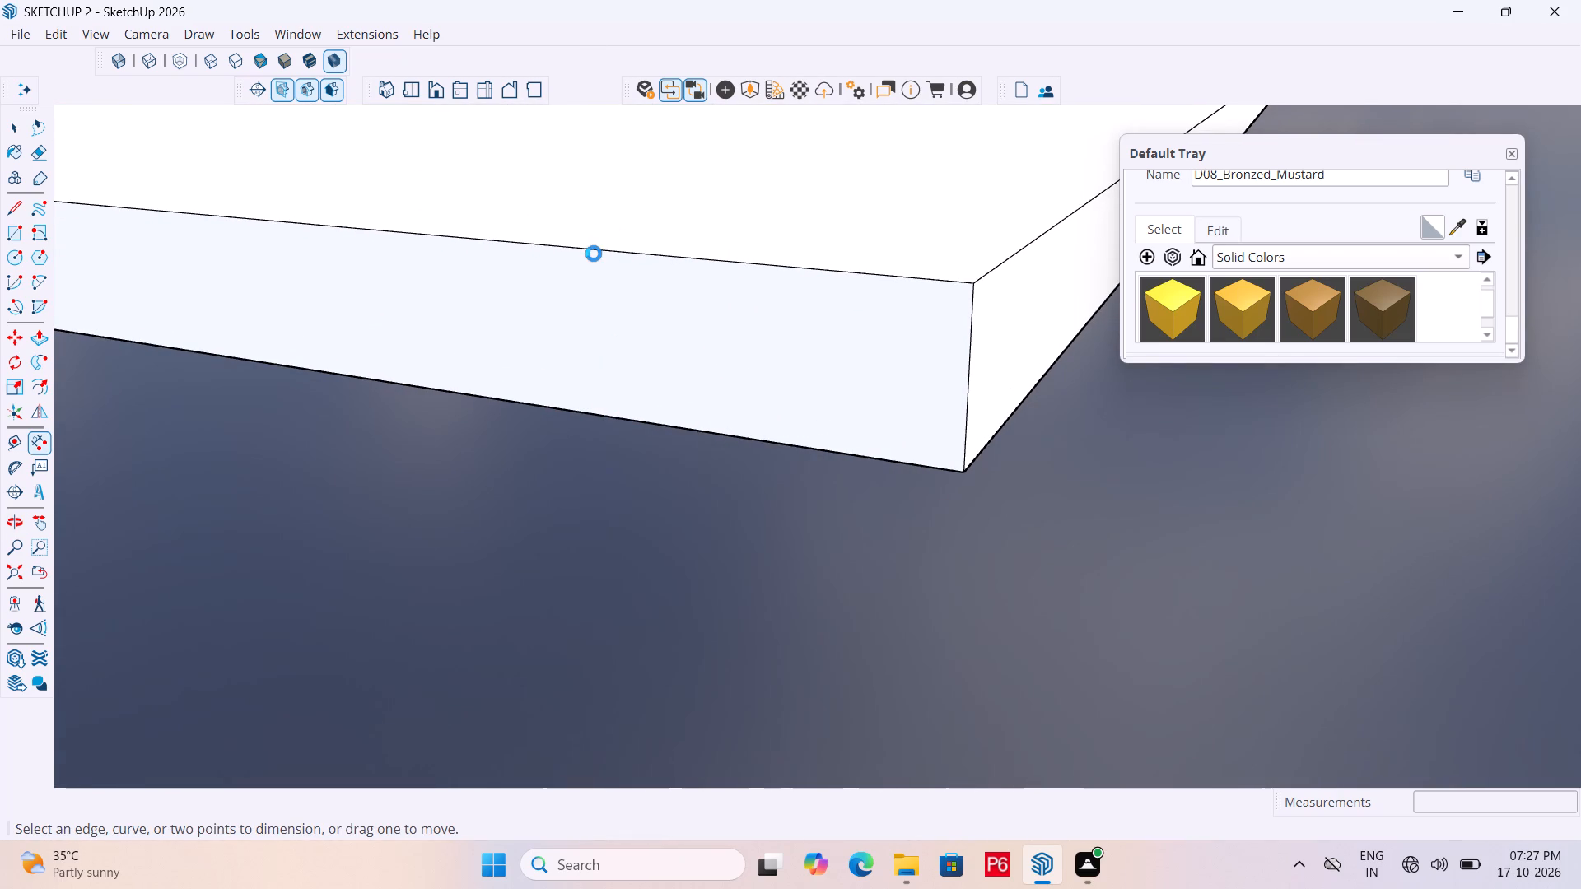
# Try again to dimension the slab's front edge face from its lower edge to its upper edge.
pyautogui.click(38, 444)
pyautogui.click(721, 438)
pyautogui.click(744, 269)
# Save the model again and return to a wider view of the slab and house front.
pyautogui.scroll(-5, 444, 458)
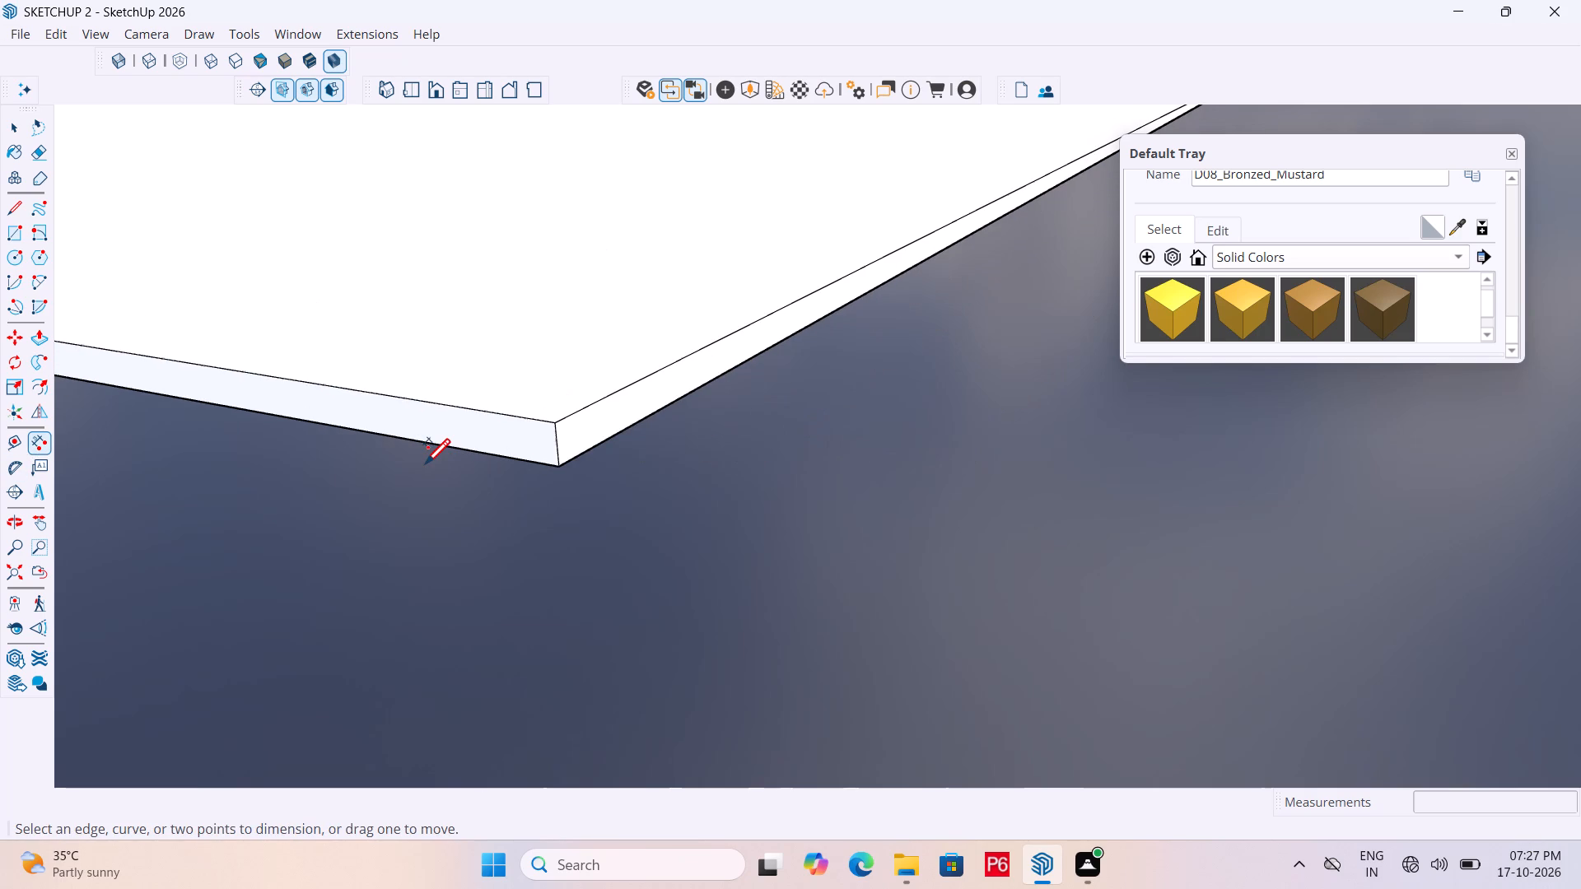
pyautogui.hotkey('ctrl', 's')
pyautogui.hotkey('ctrl', 's')
pyautogui.scroll(-4, 594, 465)
pyautogui.scroll(-6, 675, 510)
pyautogui.moveTo(567, 503); pyautogui.dragTo(538, 491, button='middle')
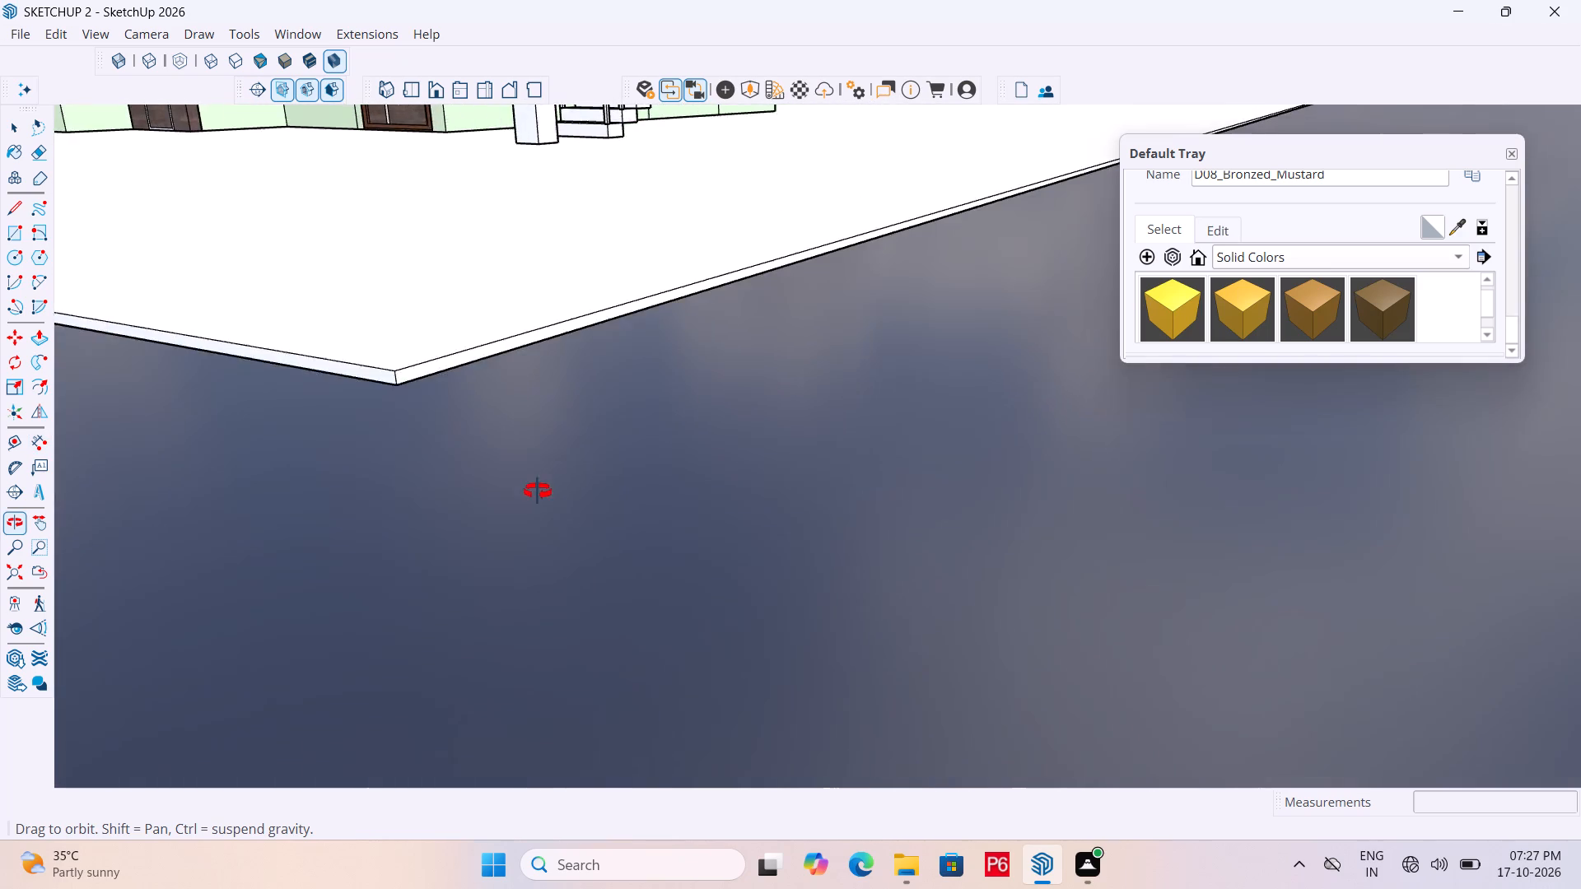
pyautogui.moveTo(538, 491); pyautogui.dragTo(547, 484, button='middle')
pyautogui.scroll(-4, 668, 449)
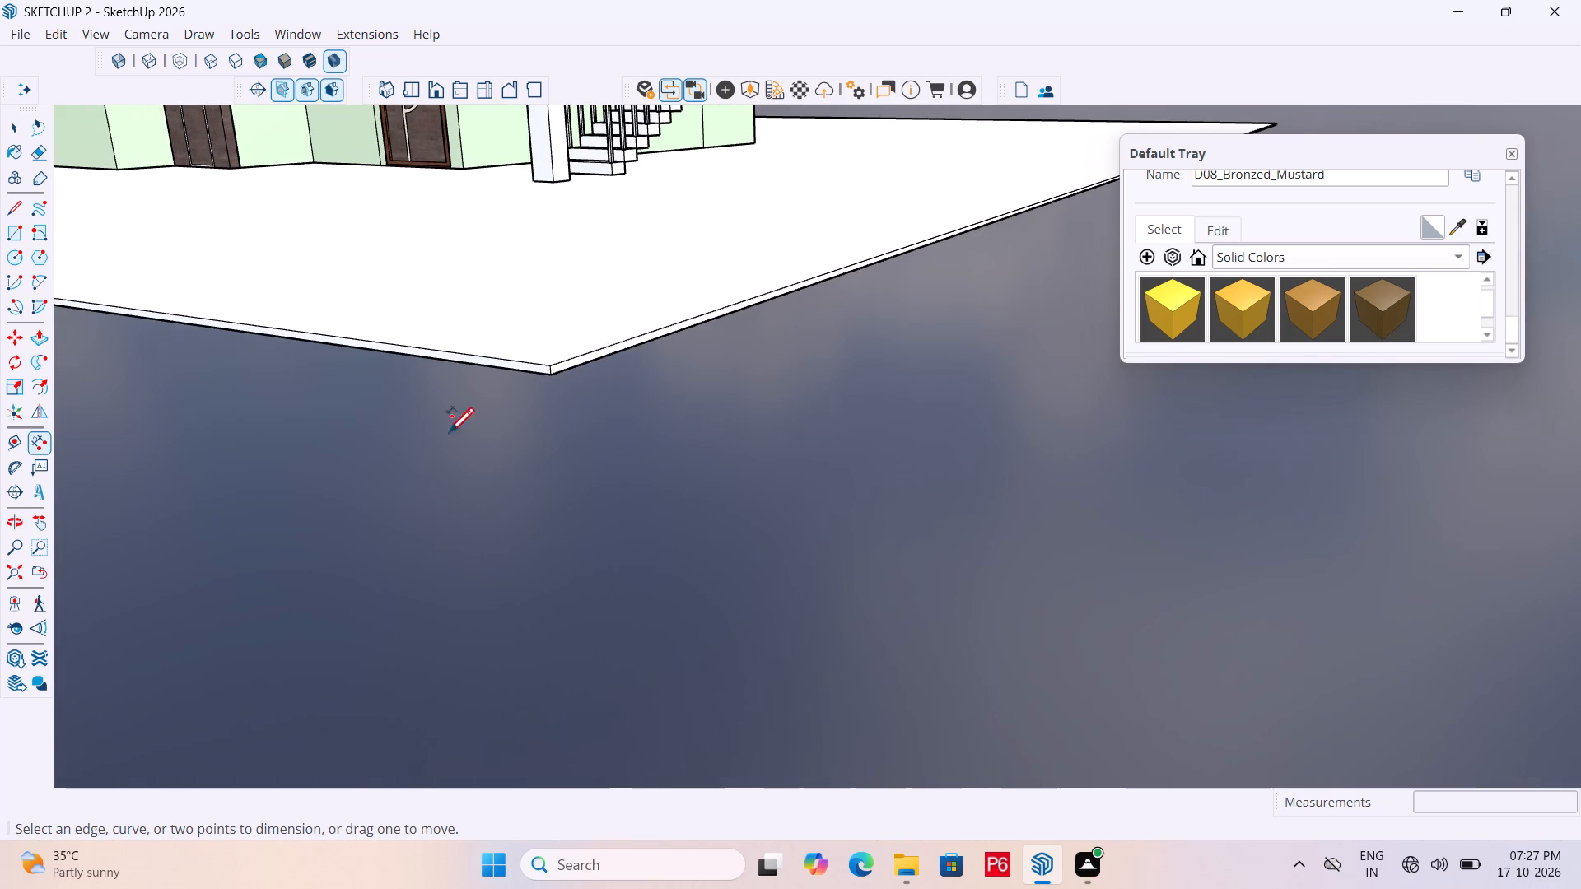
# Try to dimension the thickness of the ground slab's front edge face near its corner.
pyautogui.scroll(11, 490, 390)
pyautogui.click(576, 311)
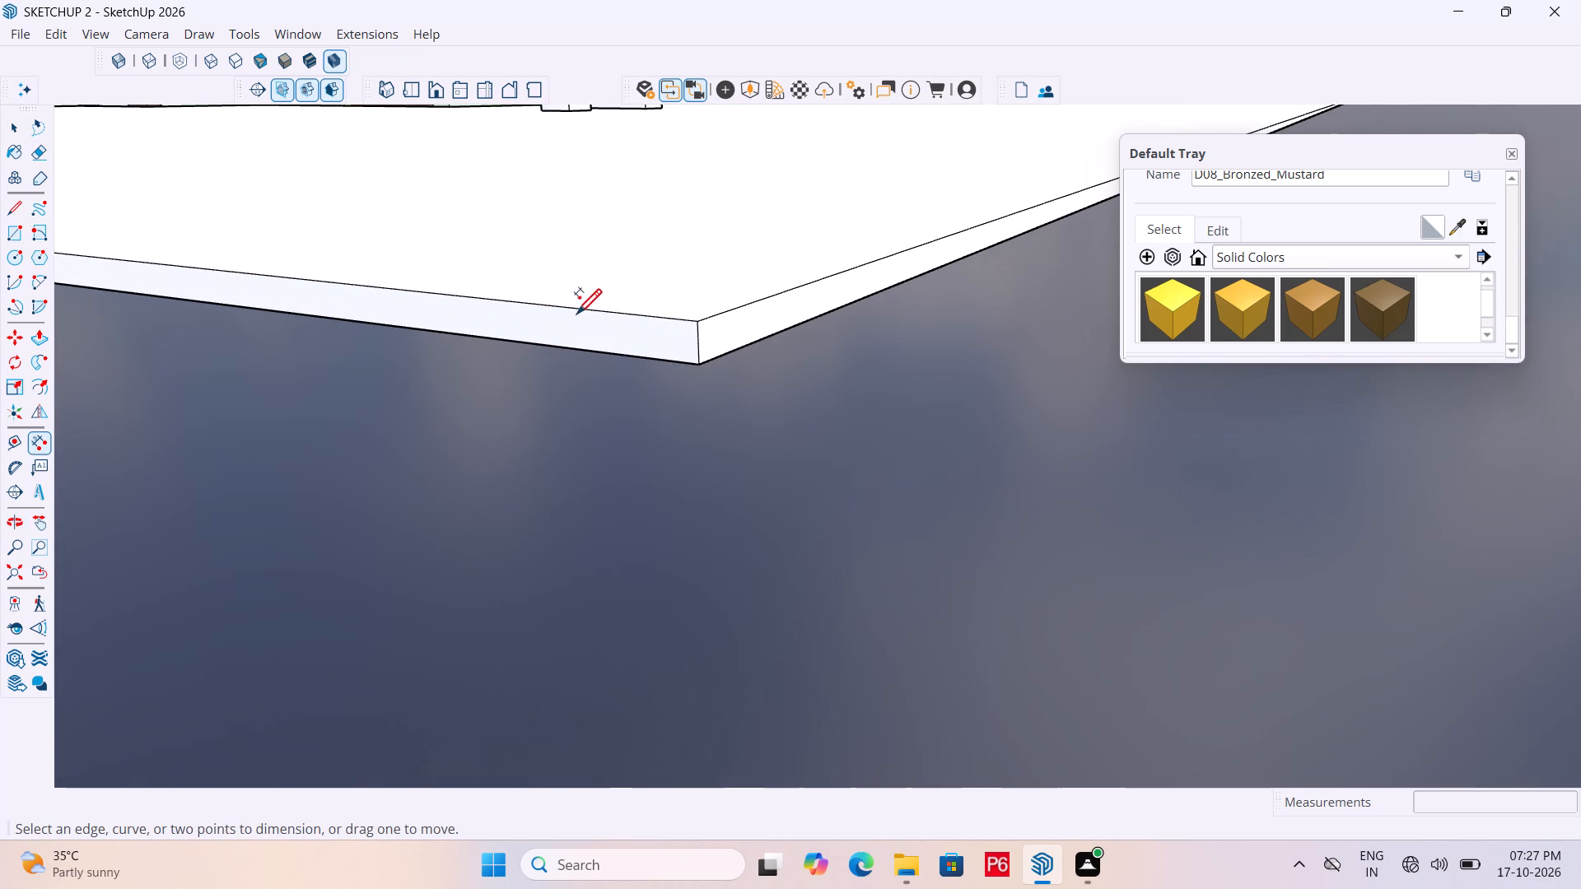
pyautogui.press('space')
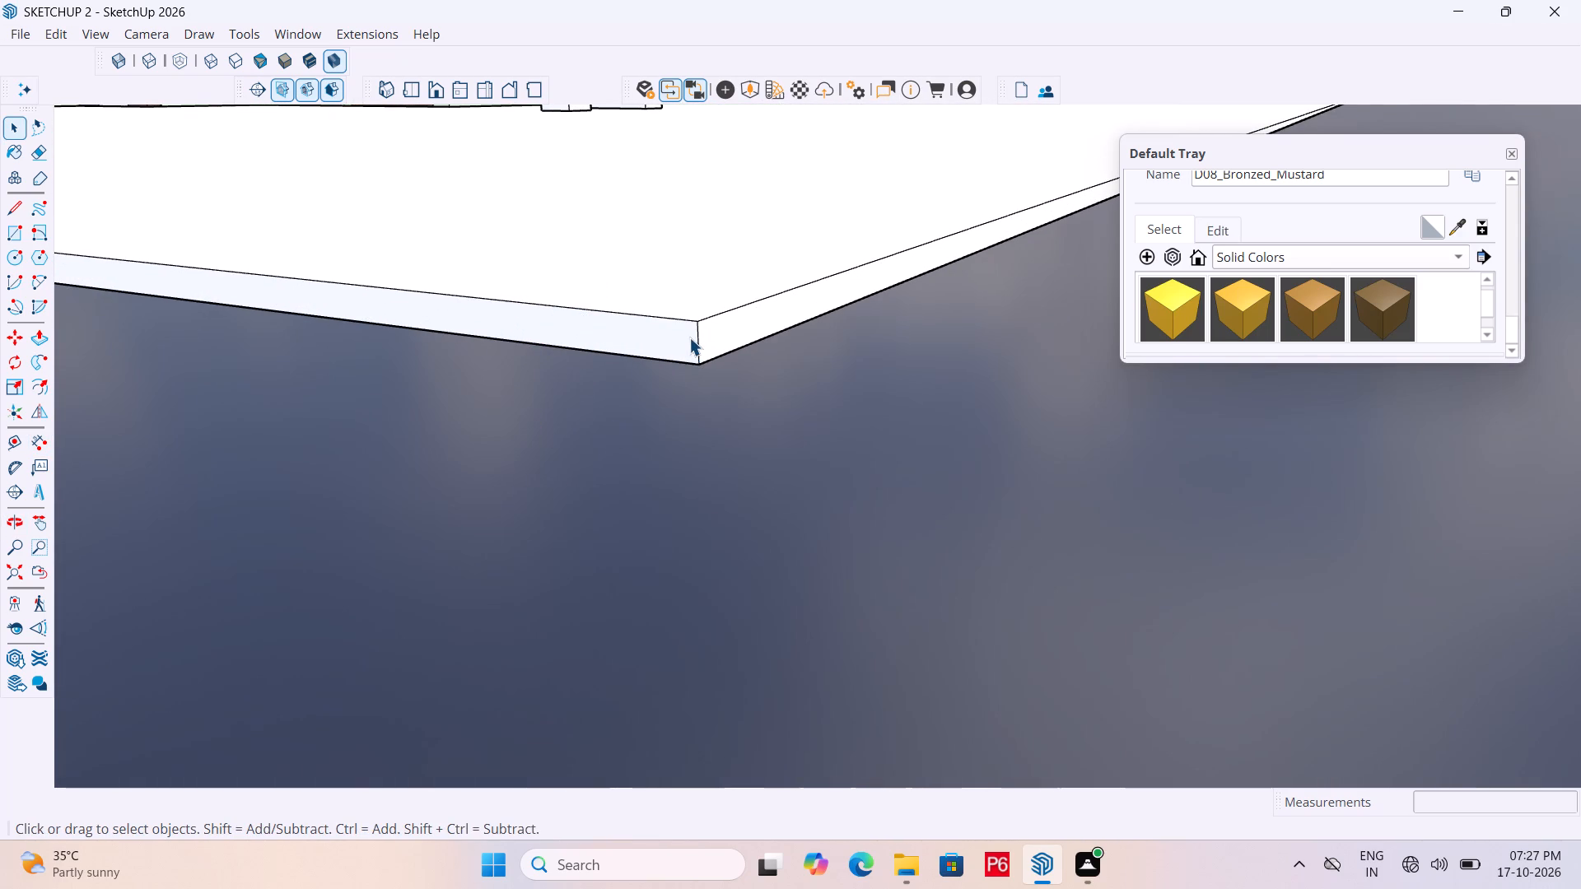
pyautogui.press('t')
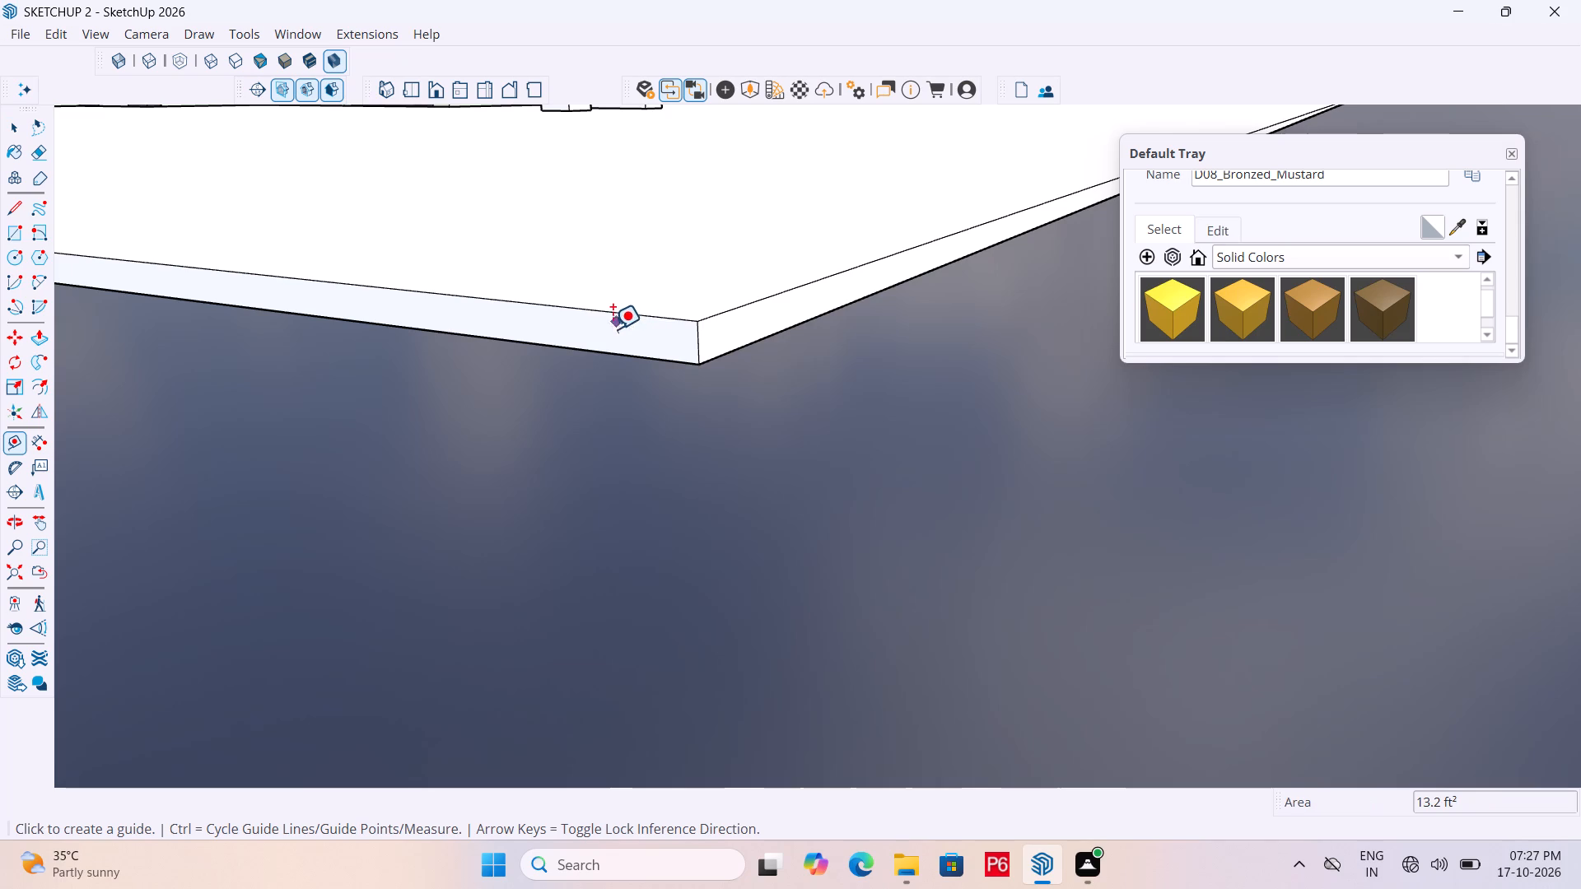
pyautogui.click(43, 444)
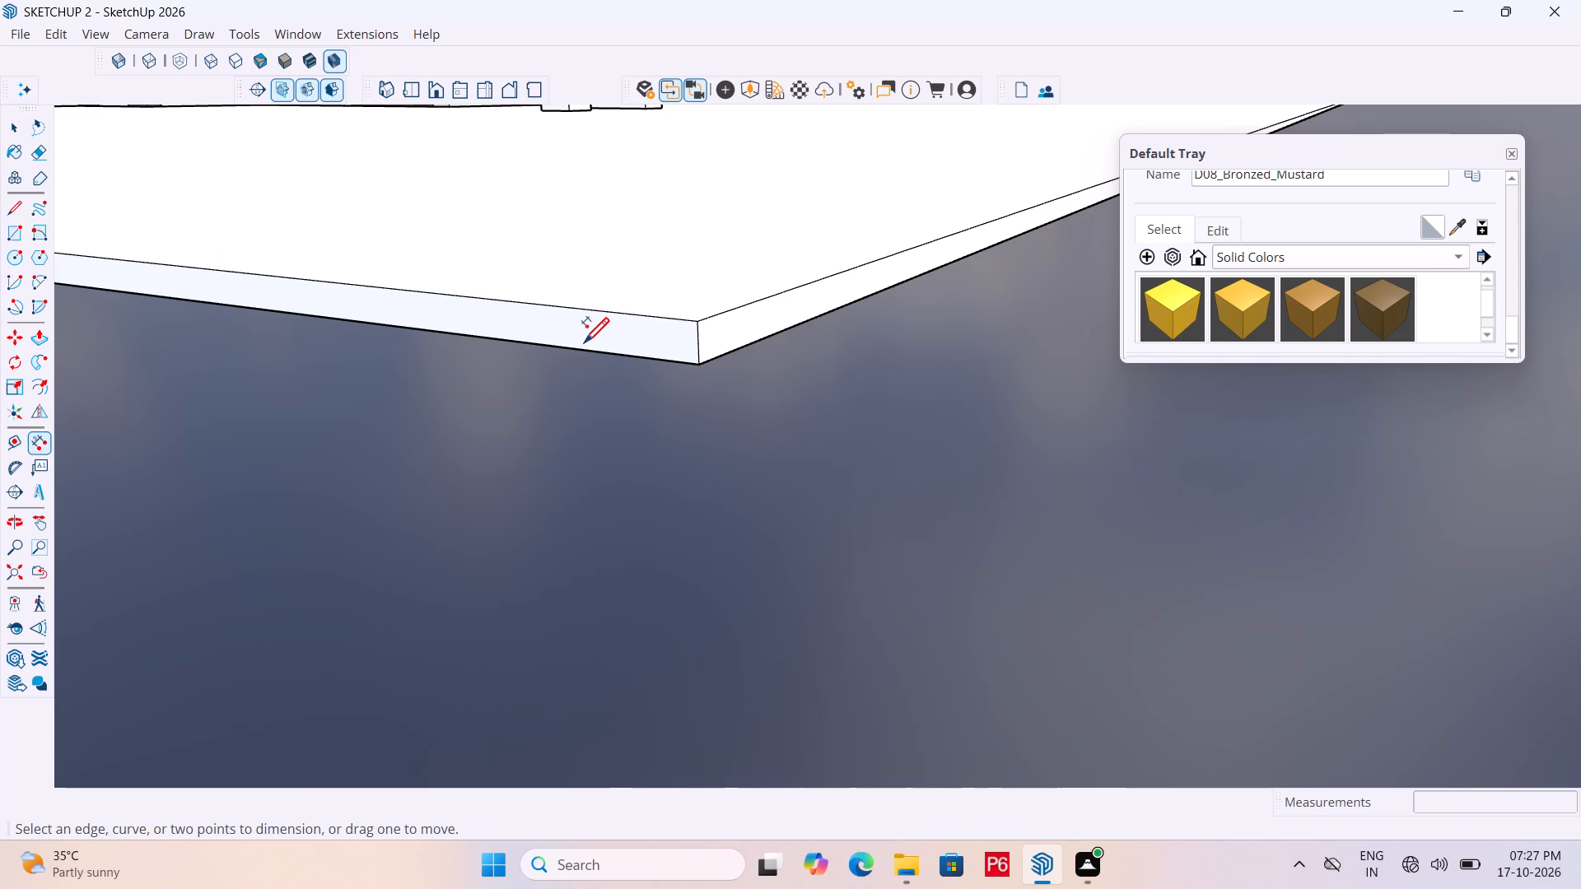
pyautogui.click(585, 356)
# Open the ground slab for editing and select its front edge face.
pyautogui.press('space')
pyautogui.doubleClick(611, 336)
pyautogui.click(608, 331)
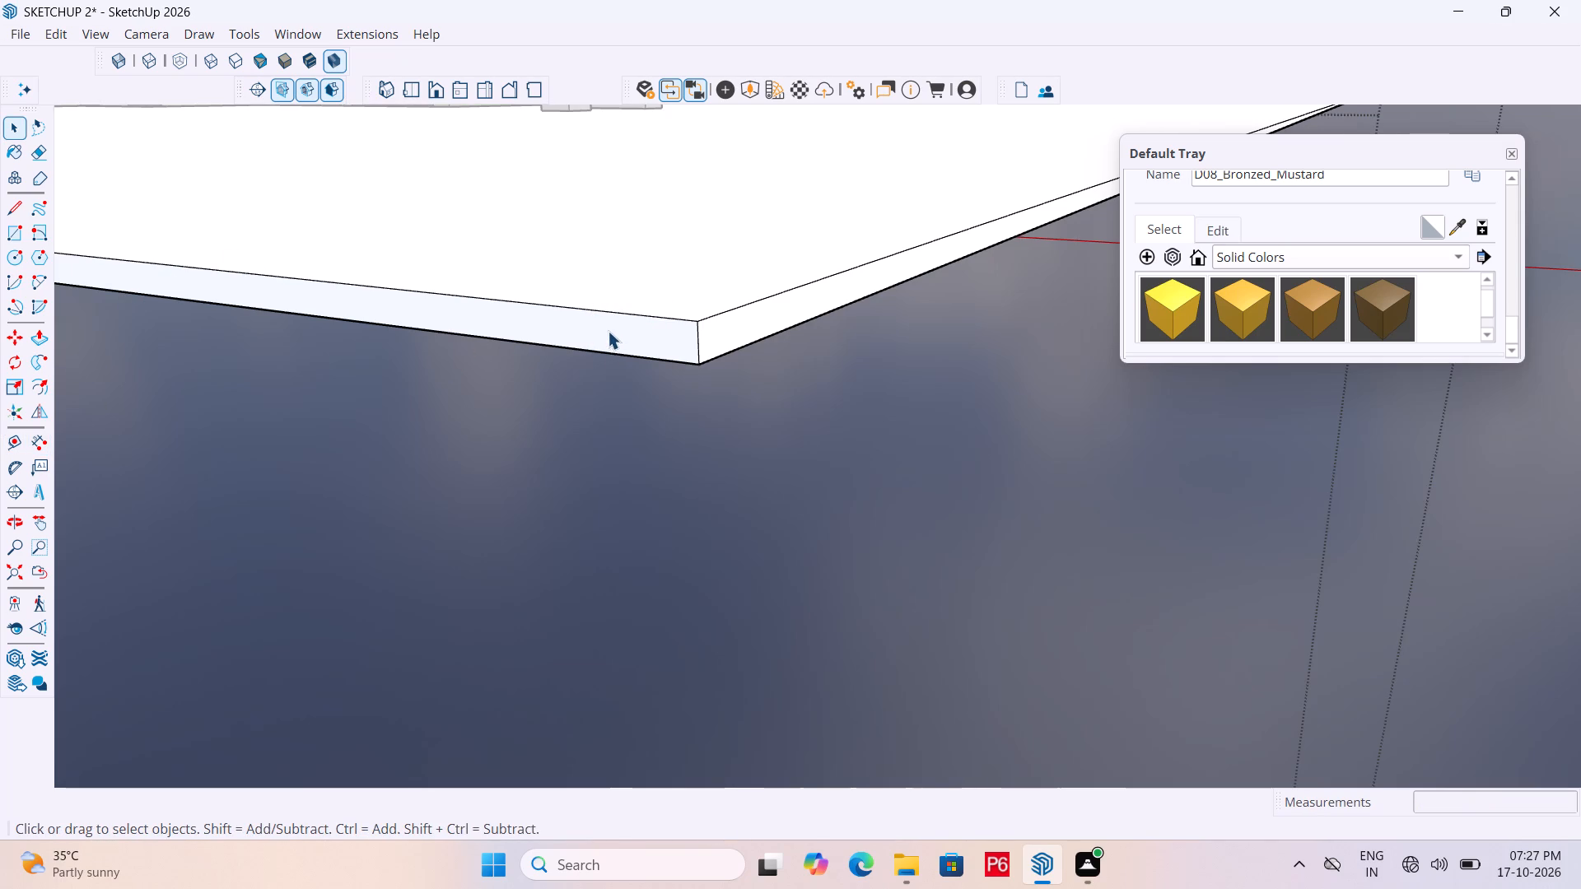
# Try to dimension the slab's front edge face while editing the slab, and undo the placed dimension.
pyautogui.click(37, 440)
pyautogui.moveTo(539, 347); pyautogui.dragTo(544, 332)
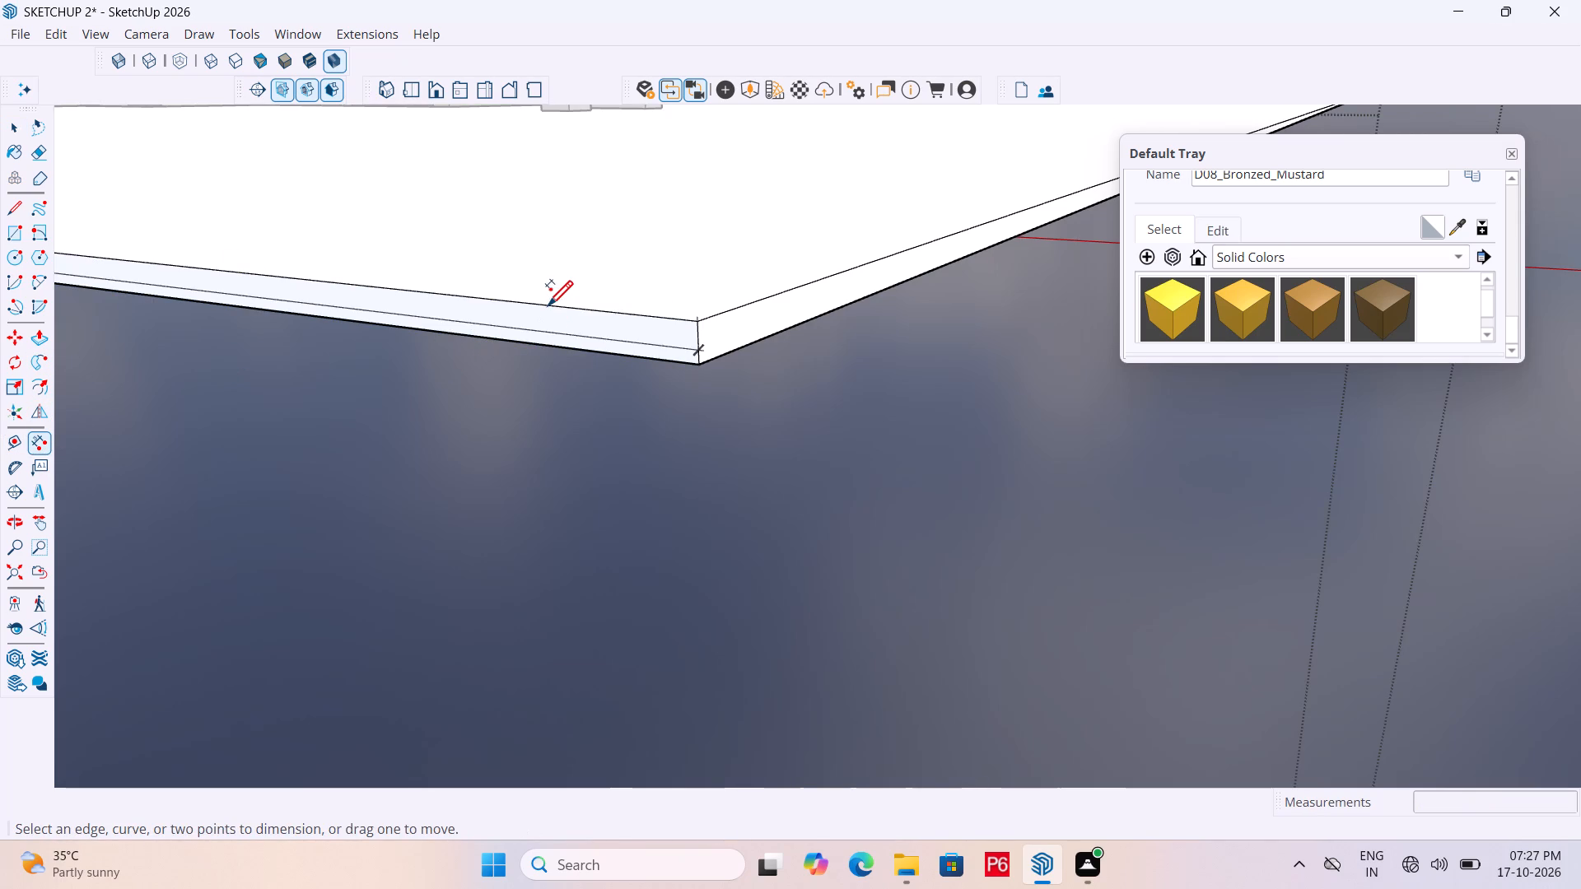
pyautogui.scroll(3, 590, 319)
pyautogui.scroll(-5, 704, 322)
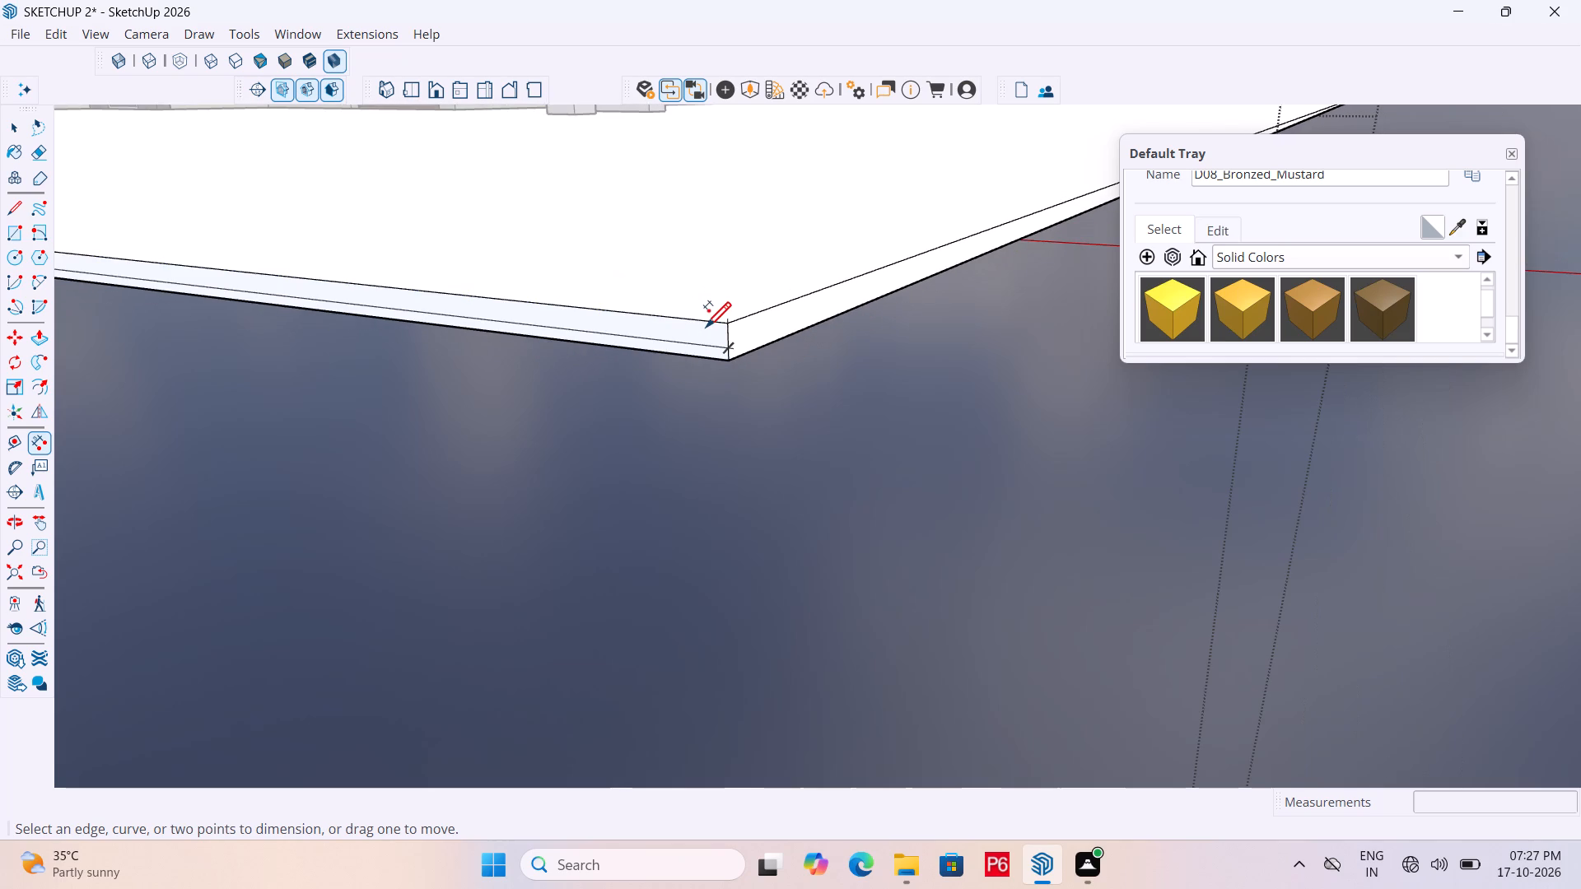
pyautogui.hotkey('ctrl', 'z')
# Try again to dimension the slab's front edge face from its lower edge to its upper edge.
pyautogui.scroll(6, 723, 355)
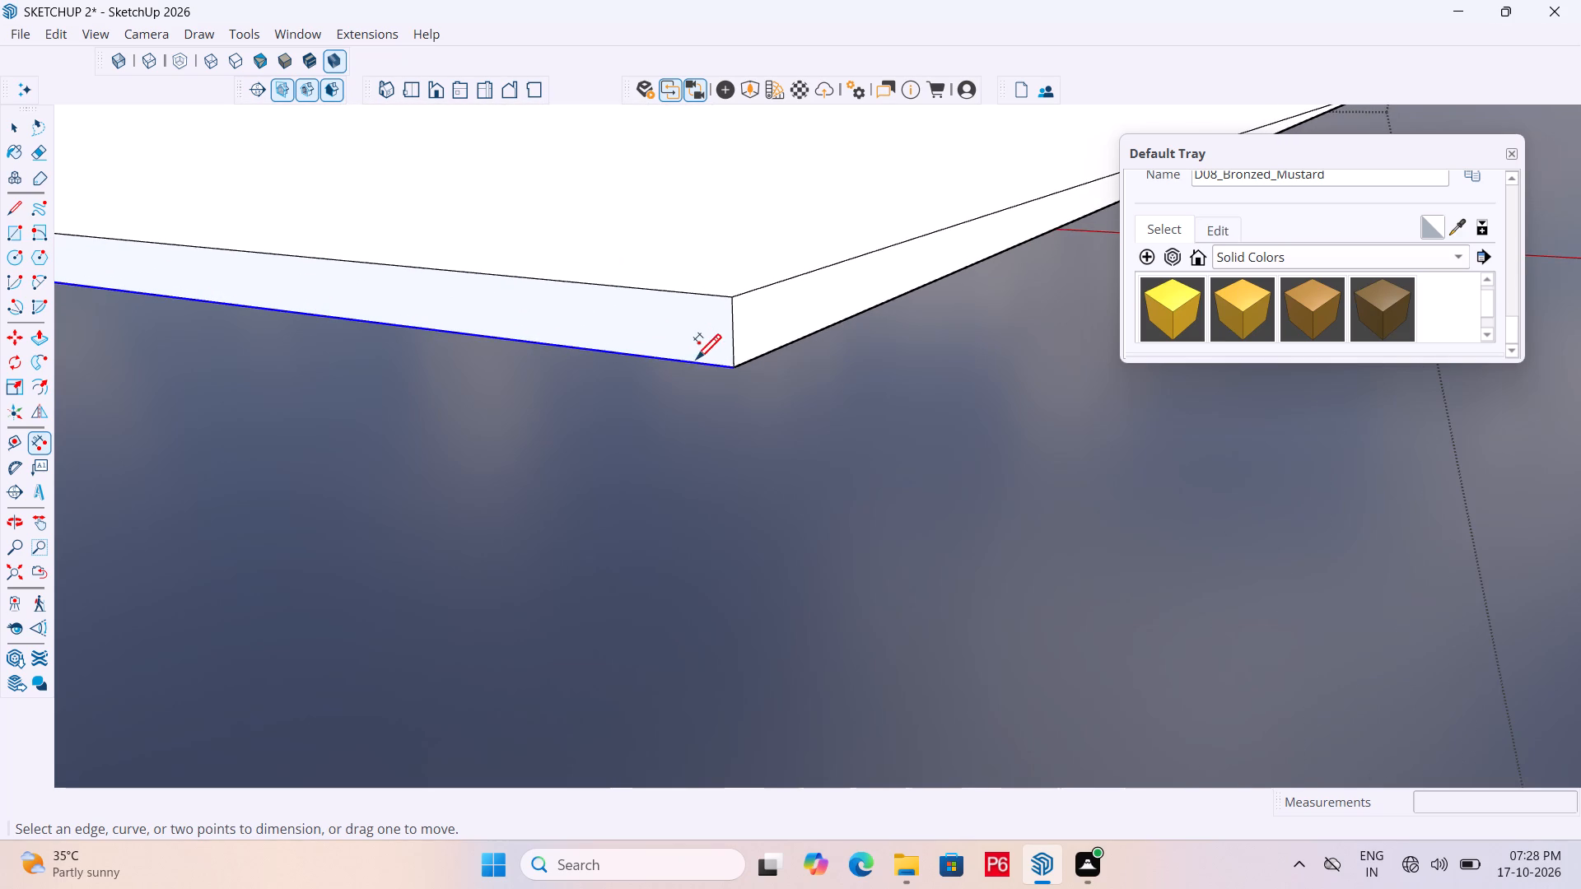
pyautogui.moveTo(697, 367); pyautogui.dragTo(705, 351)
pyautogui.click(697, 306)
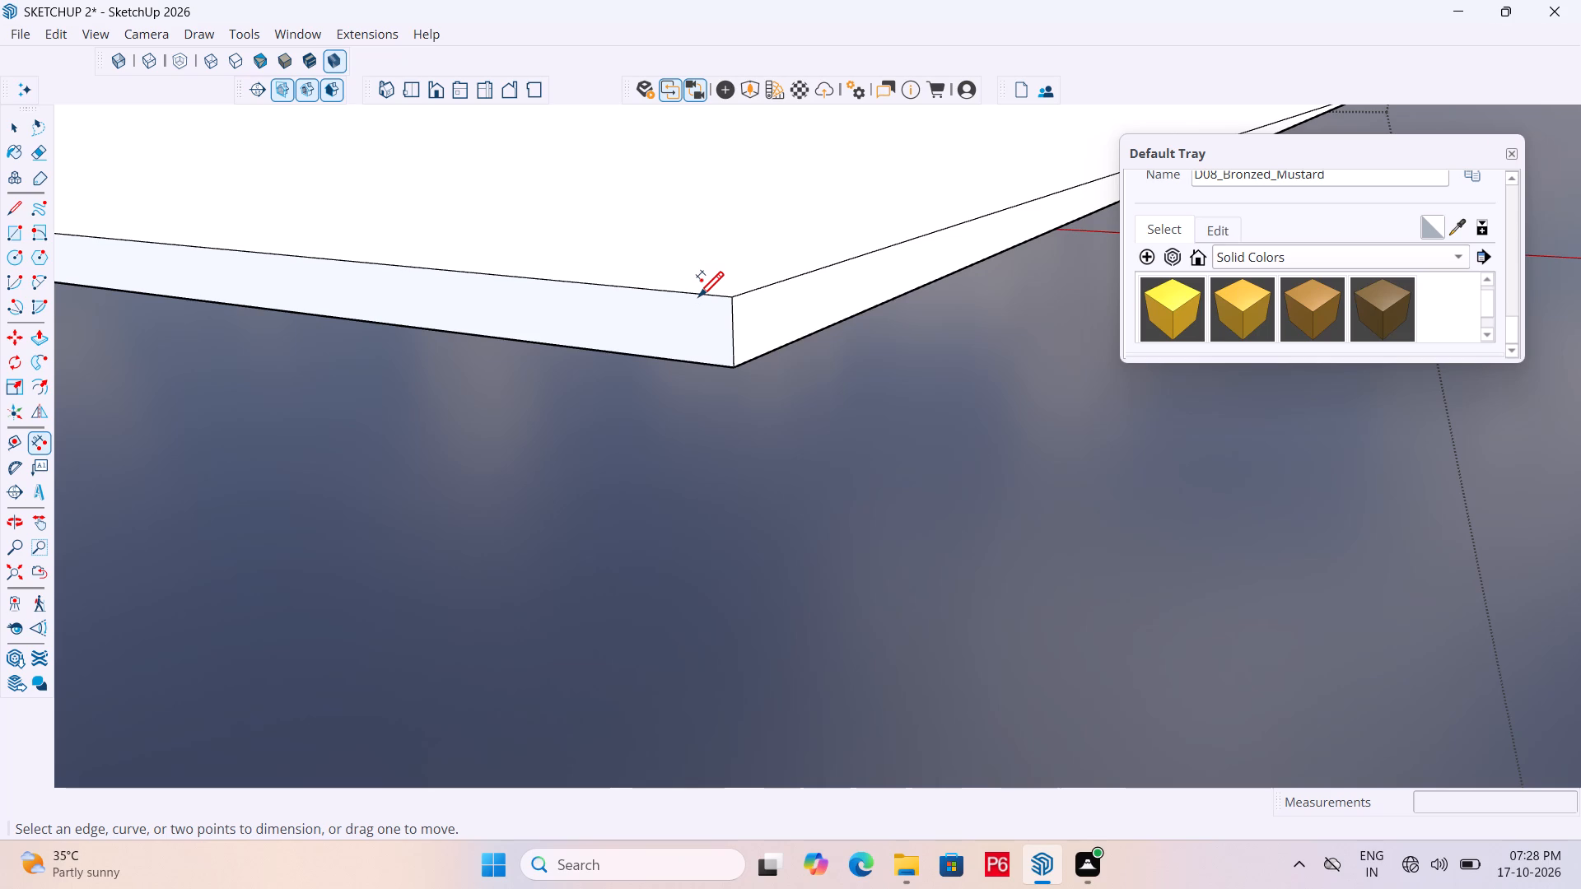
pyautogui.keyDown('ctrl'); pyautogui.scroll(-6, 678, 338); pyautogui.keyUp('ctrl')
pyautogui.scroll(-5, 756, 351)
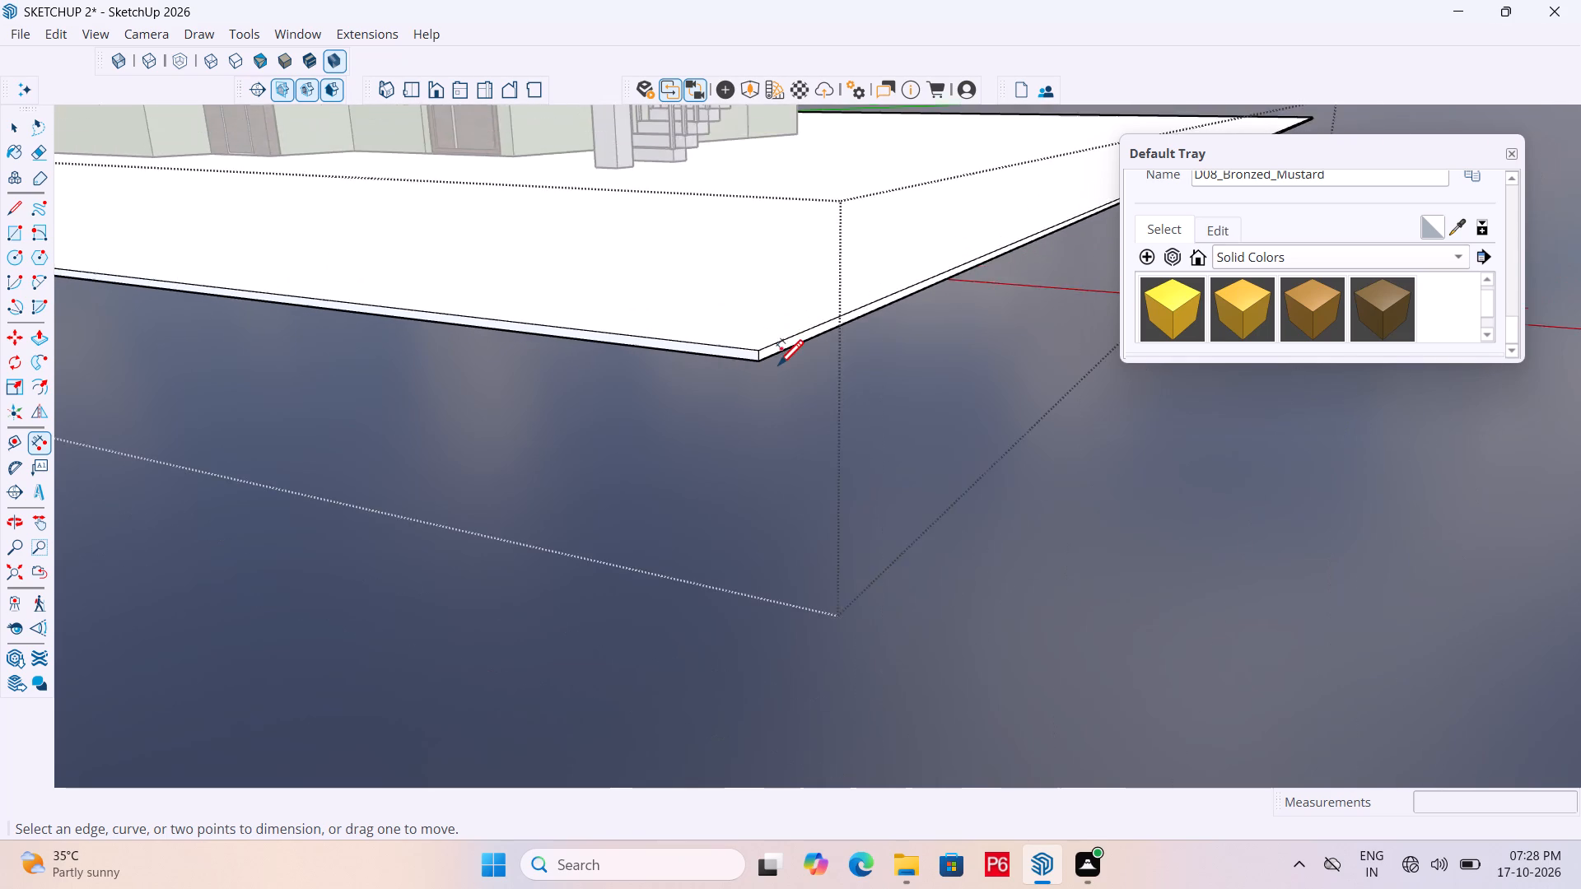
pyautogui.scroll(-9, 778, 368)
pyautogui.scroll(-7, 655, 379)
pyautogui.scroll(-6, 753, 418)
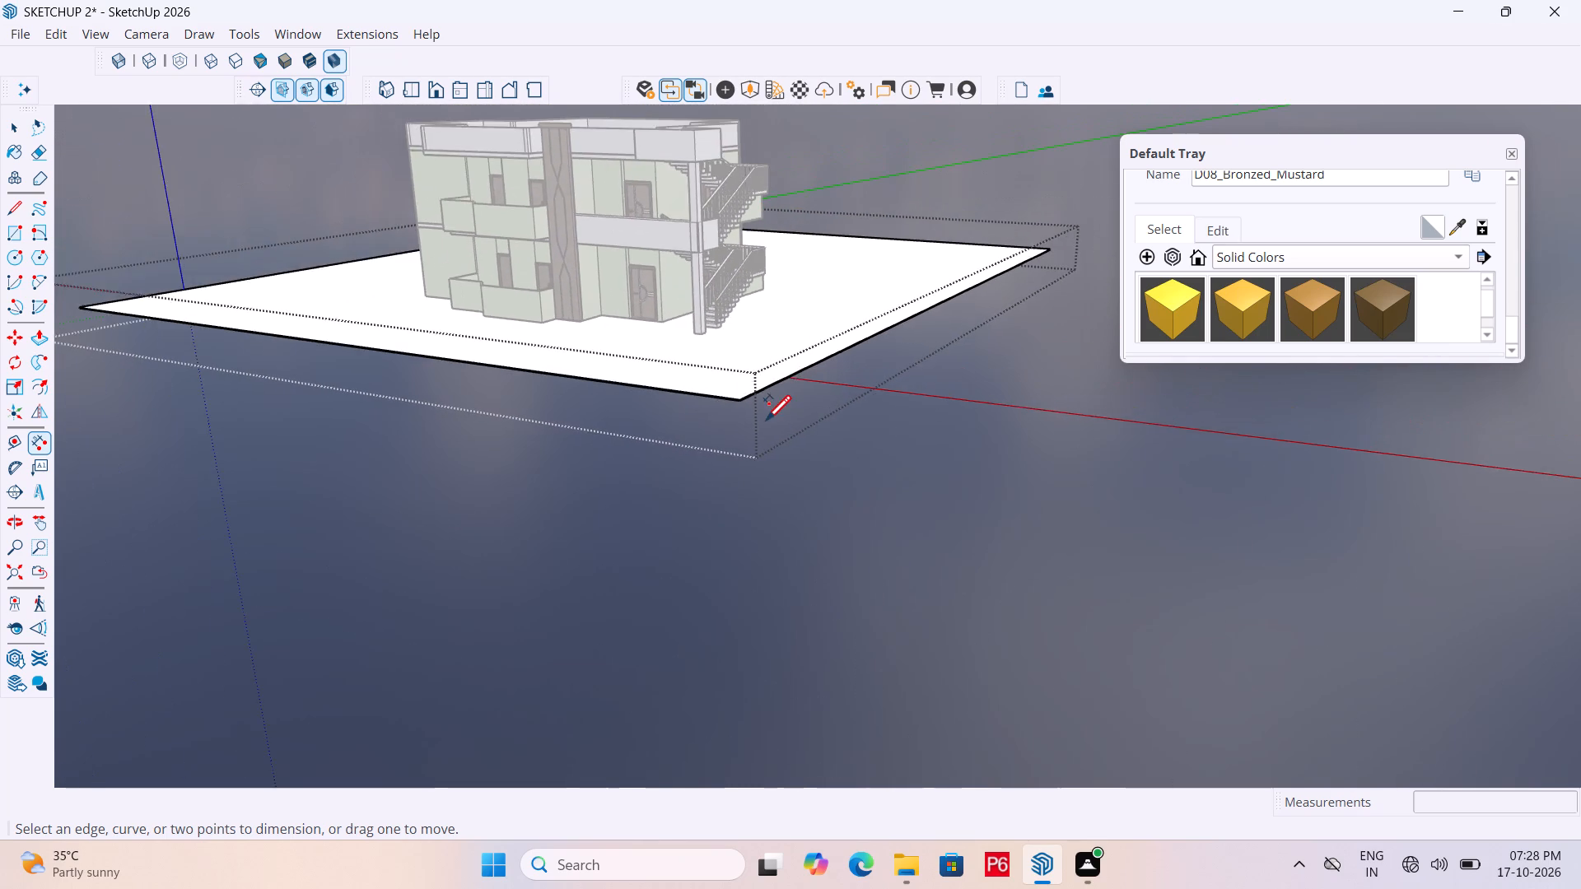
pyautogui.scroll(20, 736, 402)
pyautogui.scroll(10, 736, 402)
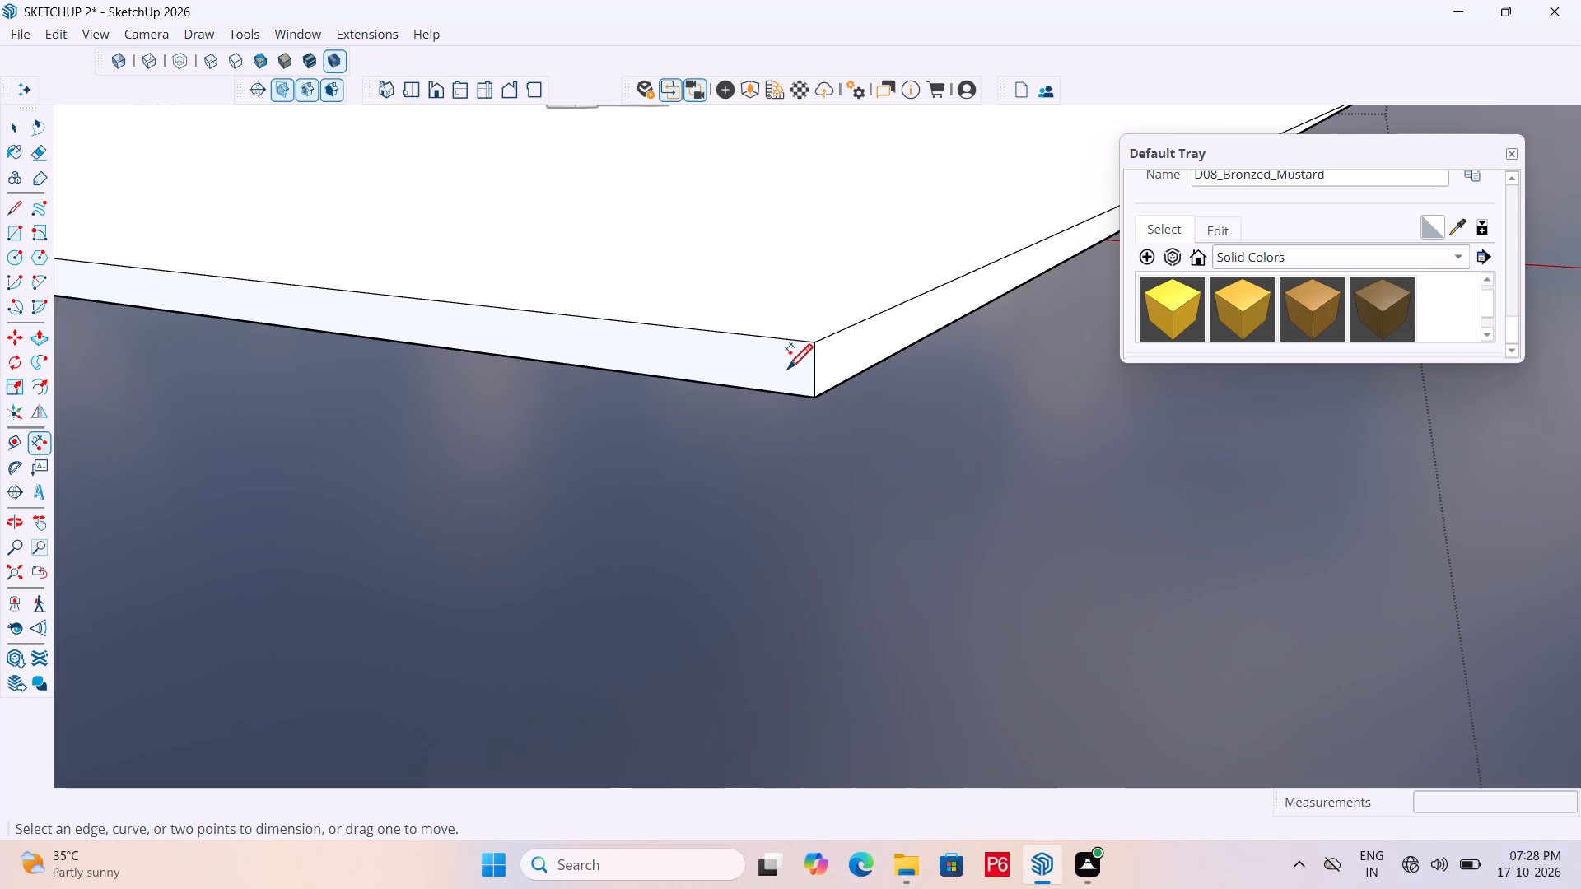
# Save the model.
pyautogui.hotkey('ctrl', 's')
pyautogui.hotkey('ctrl', 's')
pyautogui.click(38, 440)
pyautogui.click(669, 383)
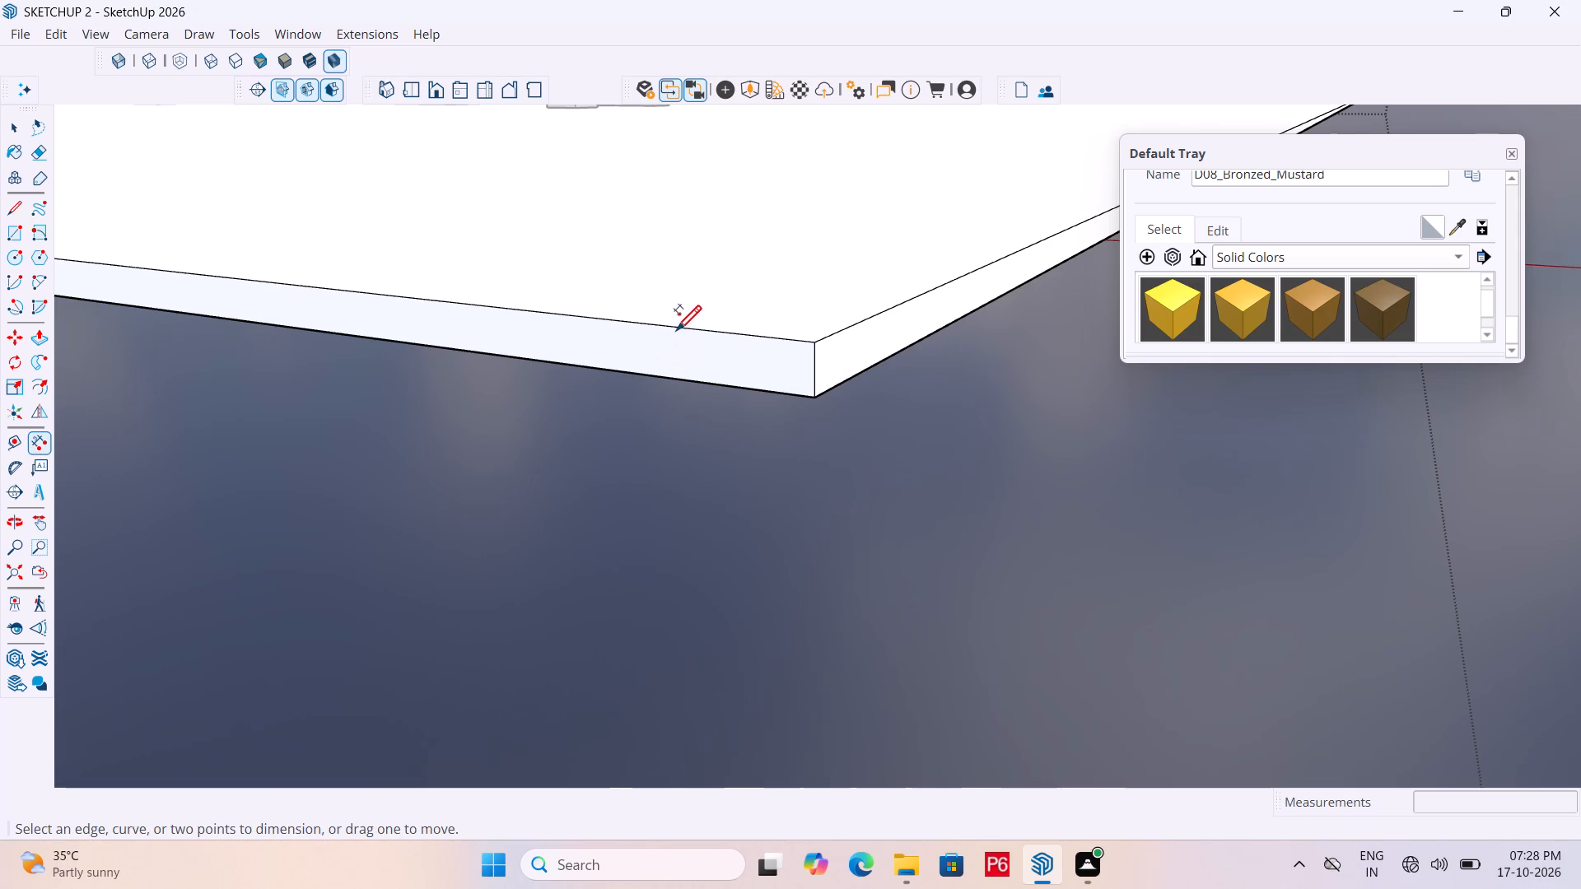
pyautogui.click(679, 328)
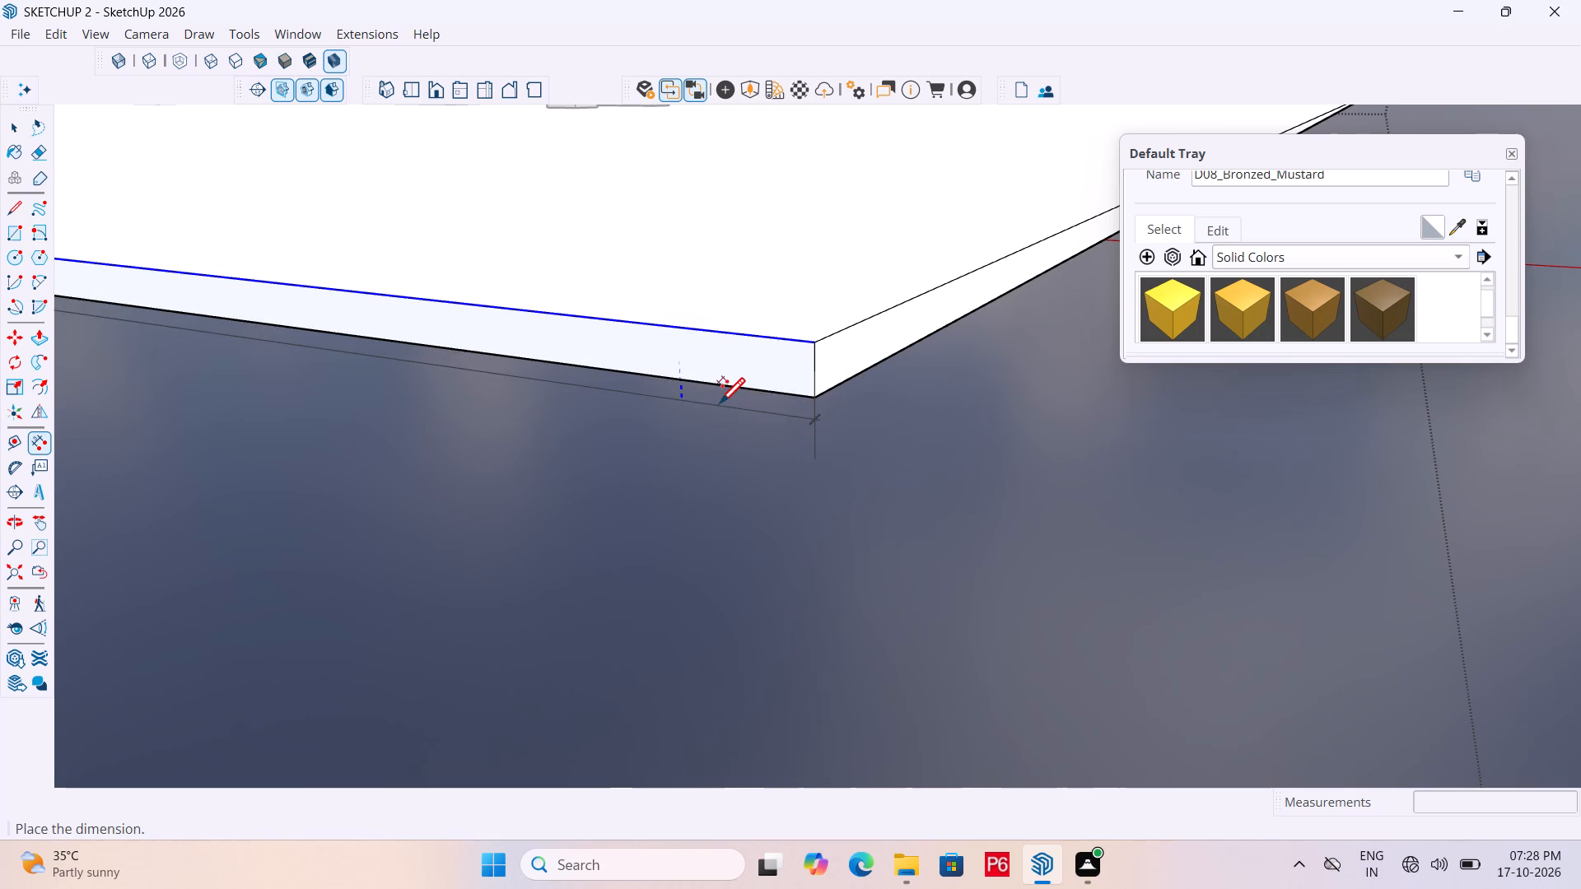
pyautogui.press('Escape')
# Save the model again.
pyautogui.hotkey('ctrl', 's')
pyautogui.hotkey('ctrl', 's')
pyautogui.hotkey('ctrl', 's')
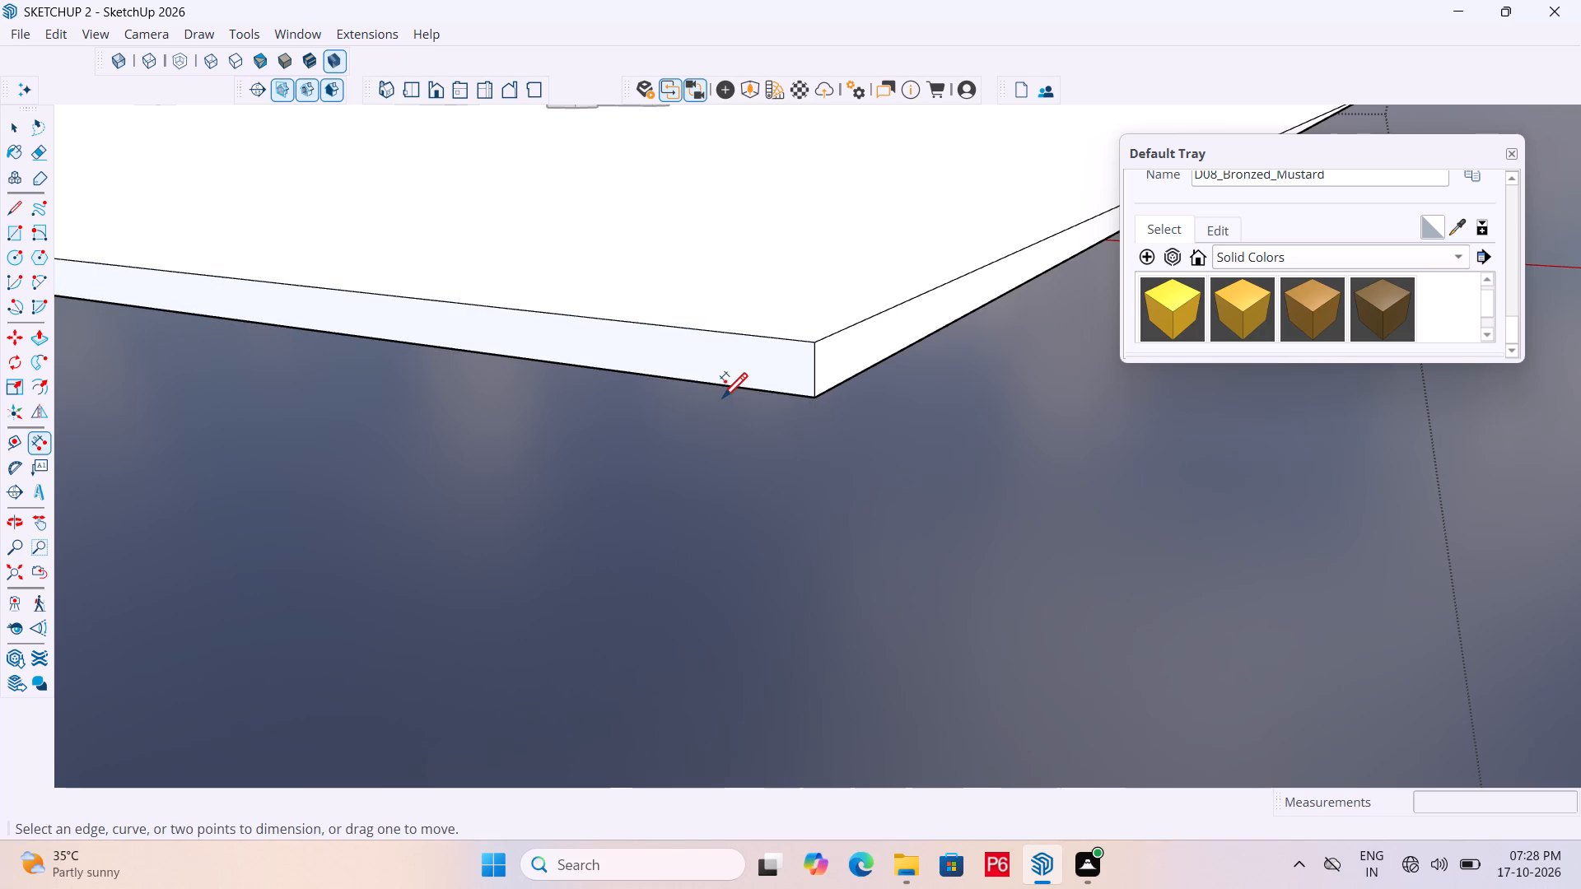
# Extrude the ground slab's underside face downward by 1'6" with Push/Pull.
pyautogui.scroll(-12, 670, 417)
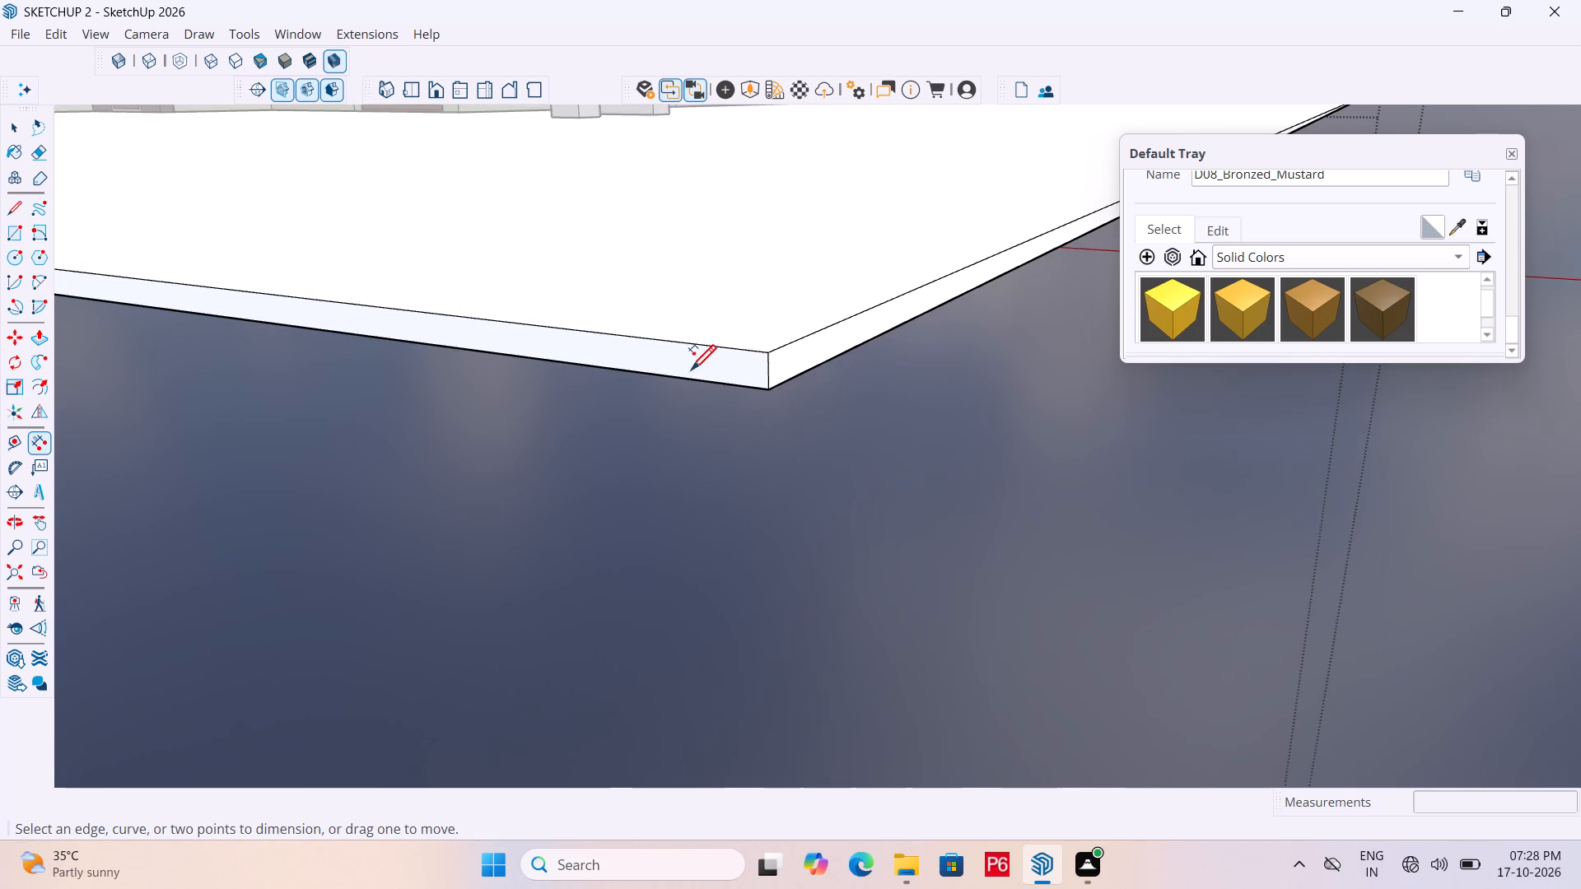
pyautogui.scroll(-5, 691, 373)
pyautogui.moveTo(667, 448); pyautogui.dragTo(599, 249, button='middle')
pyautogui.scroll(-4, 614, 419)
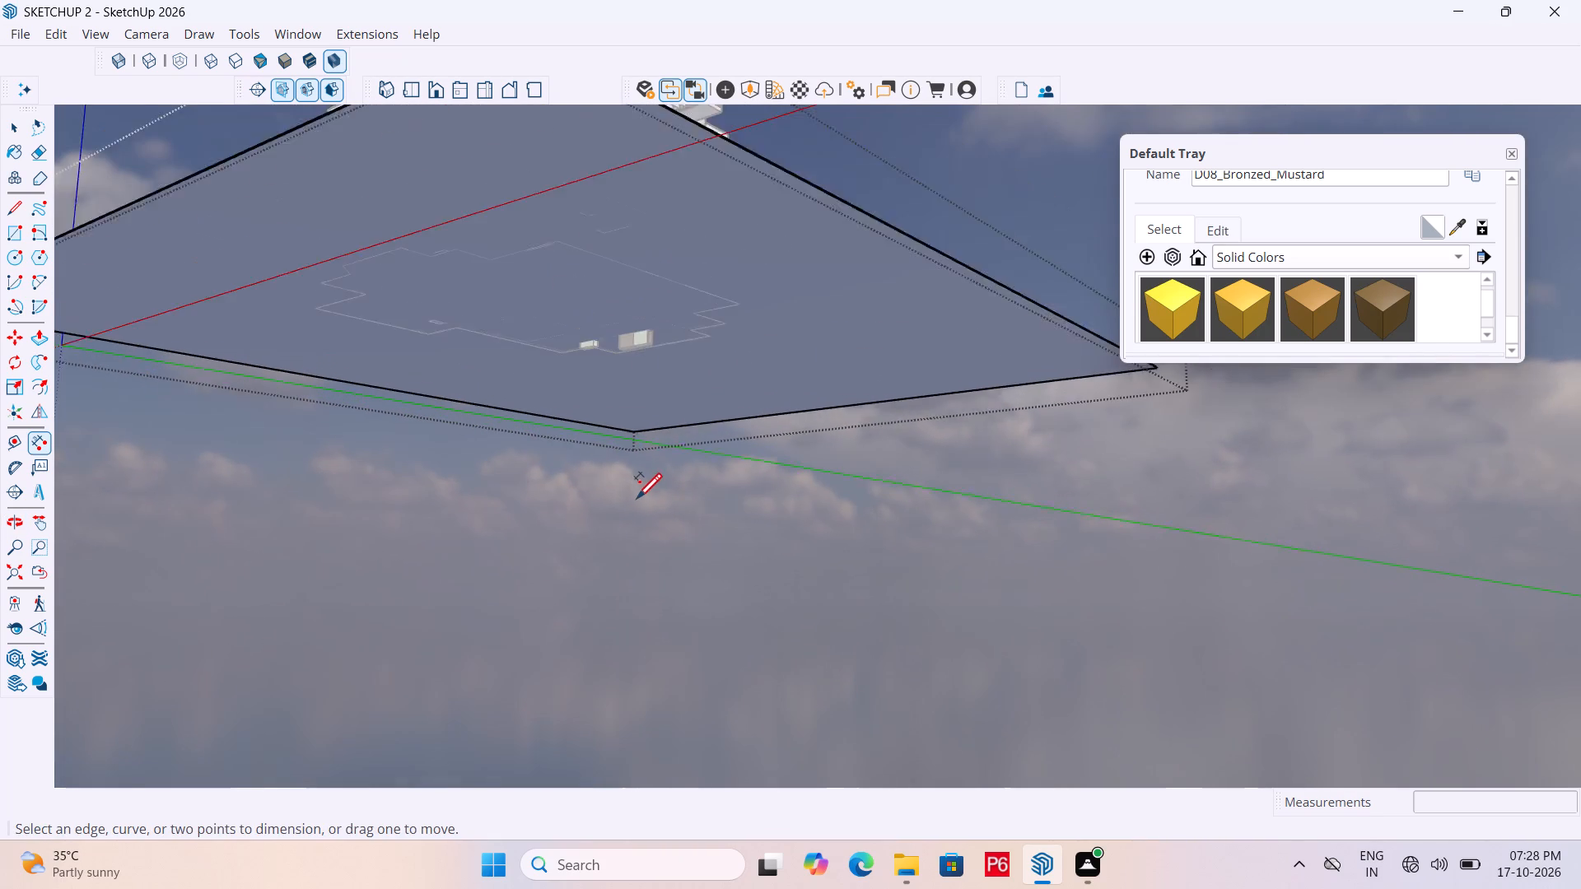
pyautogui.scroll(-2, 637, 501)
pyautogui.press('space')
pyautogui.doubleClick(767, 324)
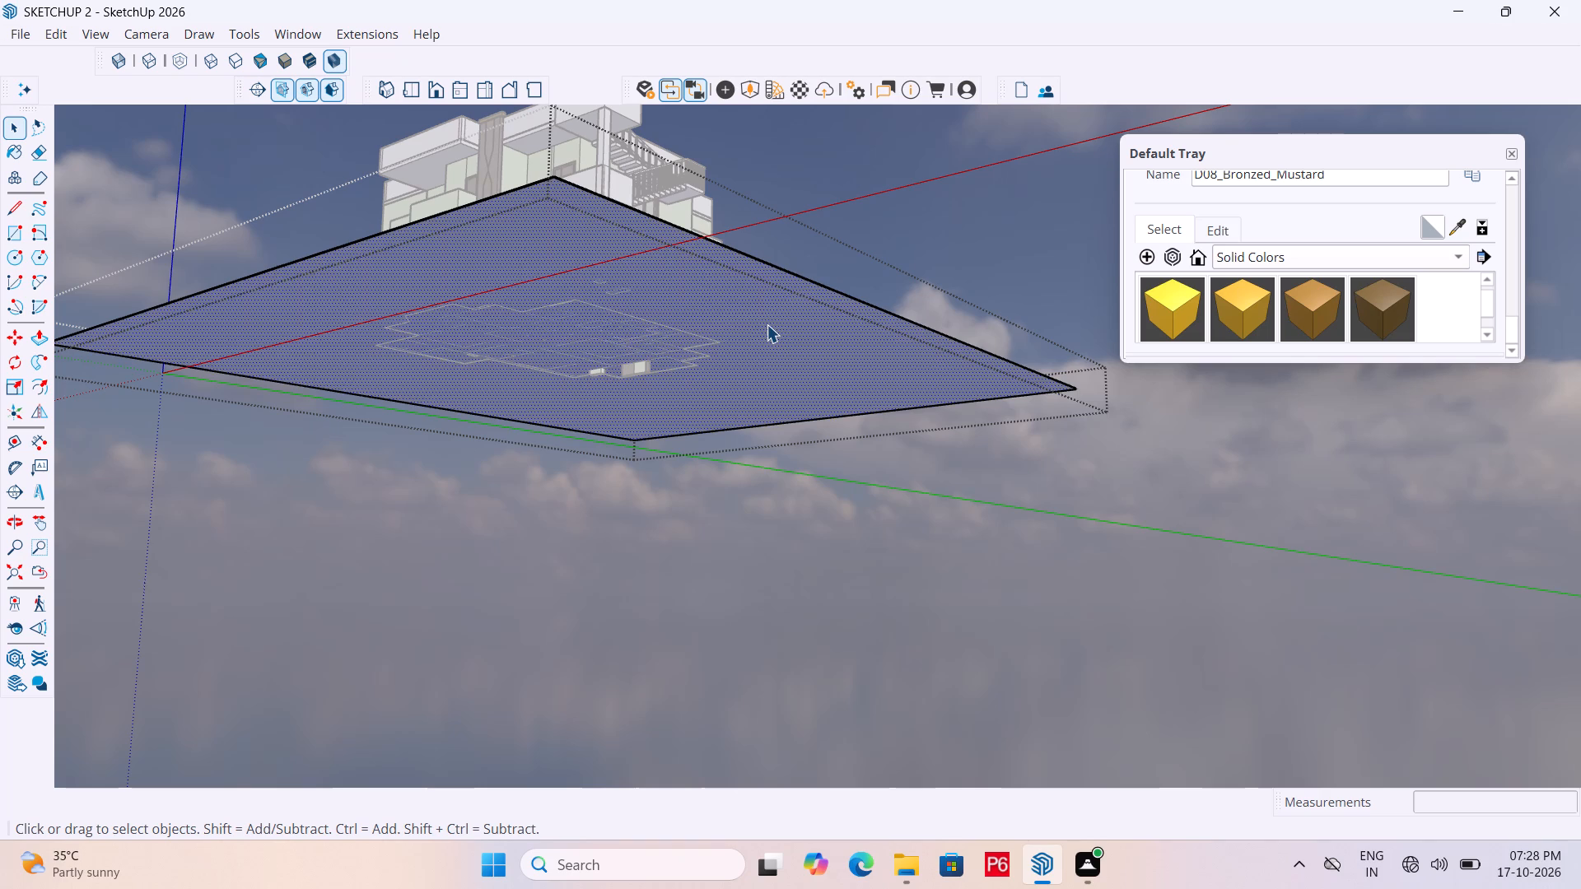
pyautogui.press('p')
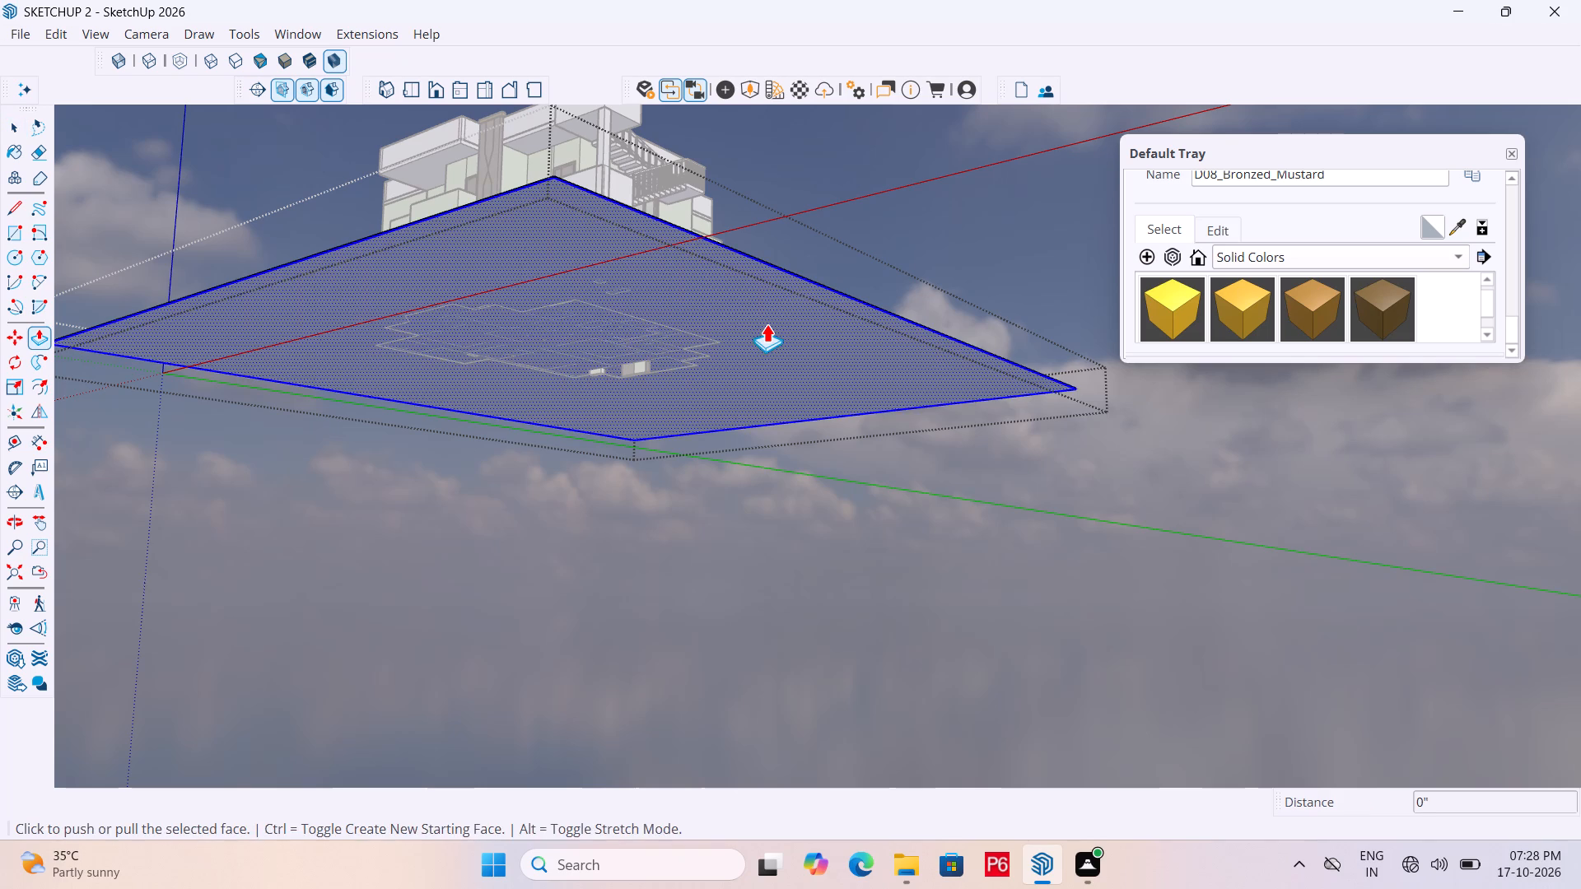
pyautogui.doubleClick(767, 323)
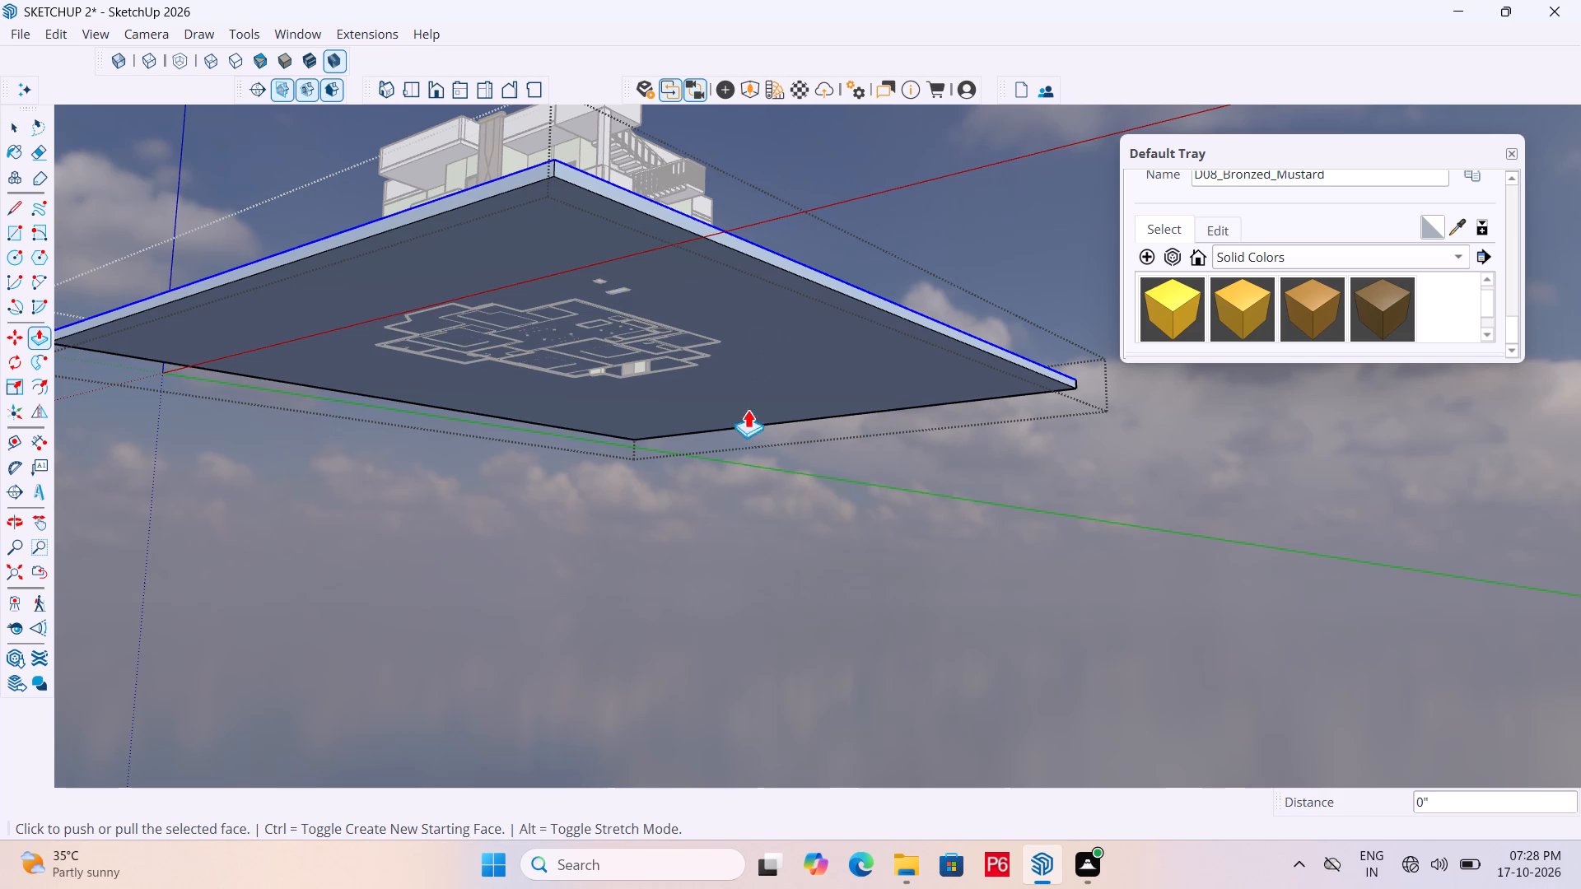
pyautogui.hotkey('ctrl', 'z')
pyautogui.click(777, 319)
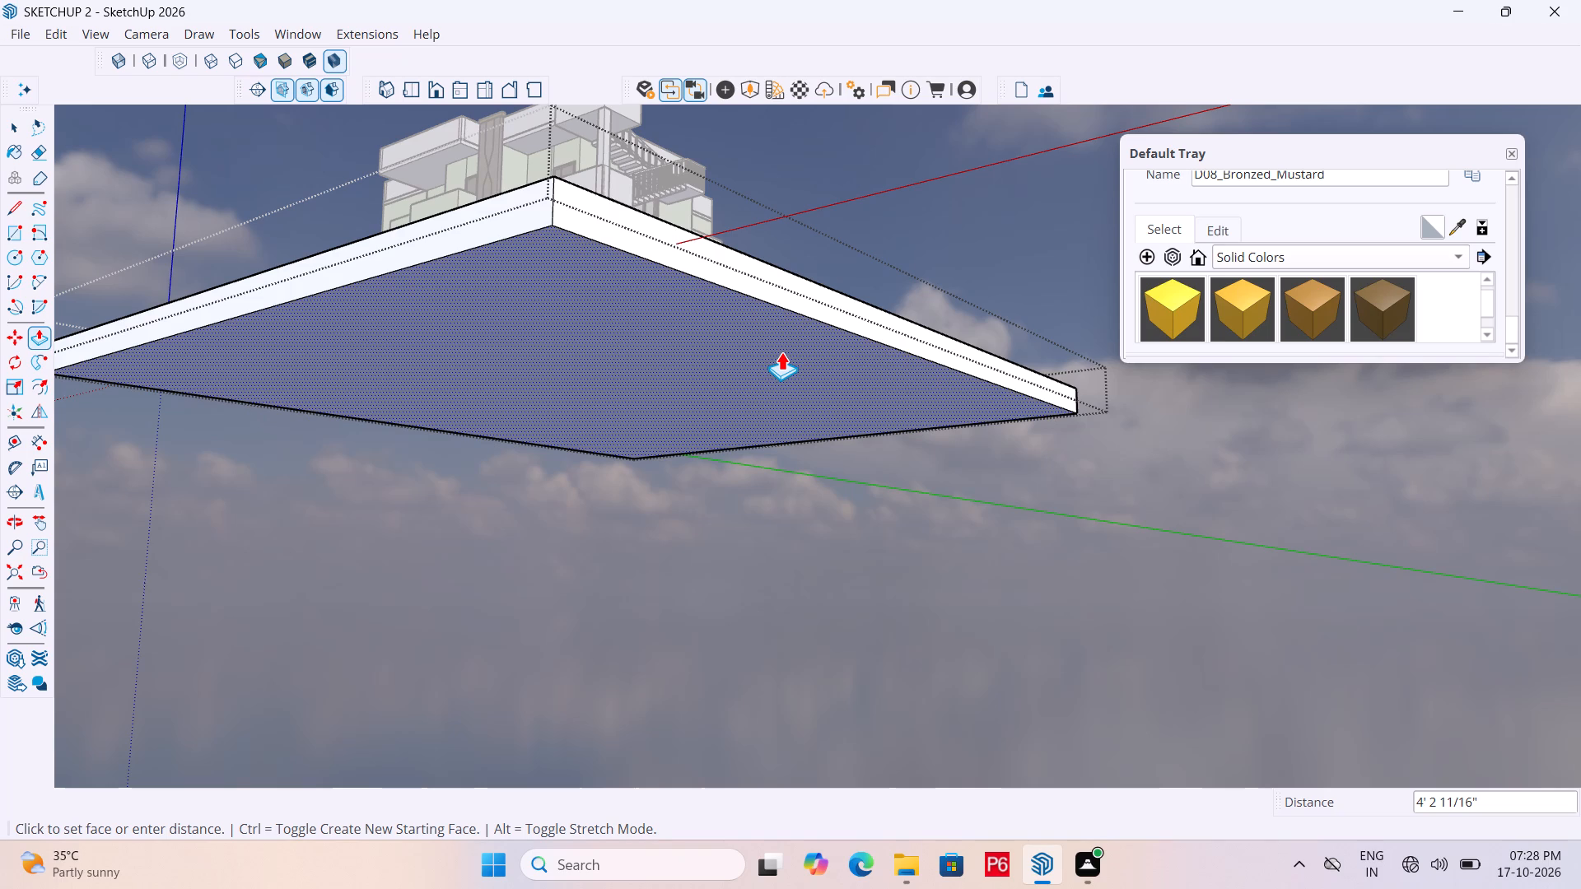
pyautogui.write('1\'6"')
pyautogui.press('Return')
# Push/Pull the ground slab's underside face by 1".
pyautogui.moveTo(601, 322); pyautogui.dragTo(623, 341, button='middle')
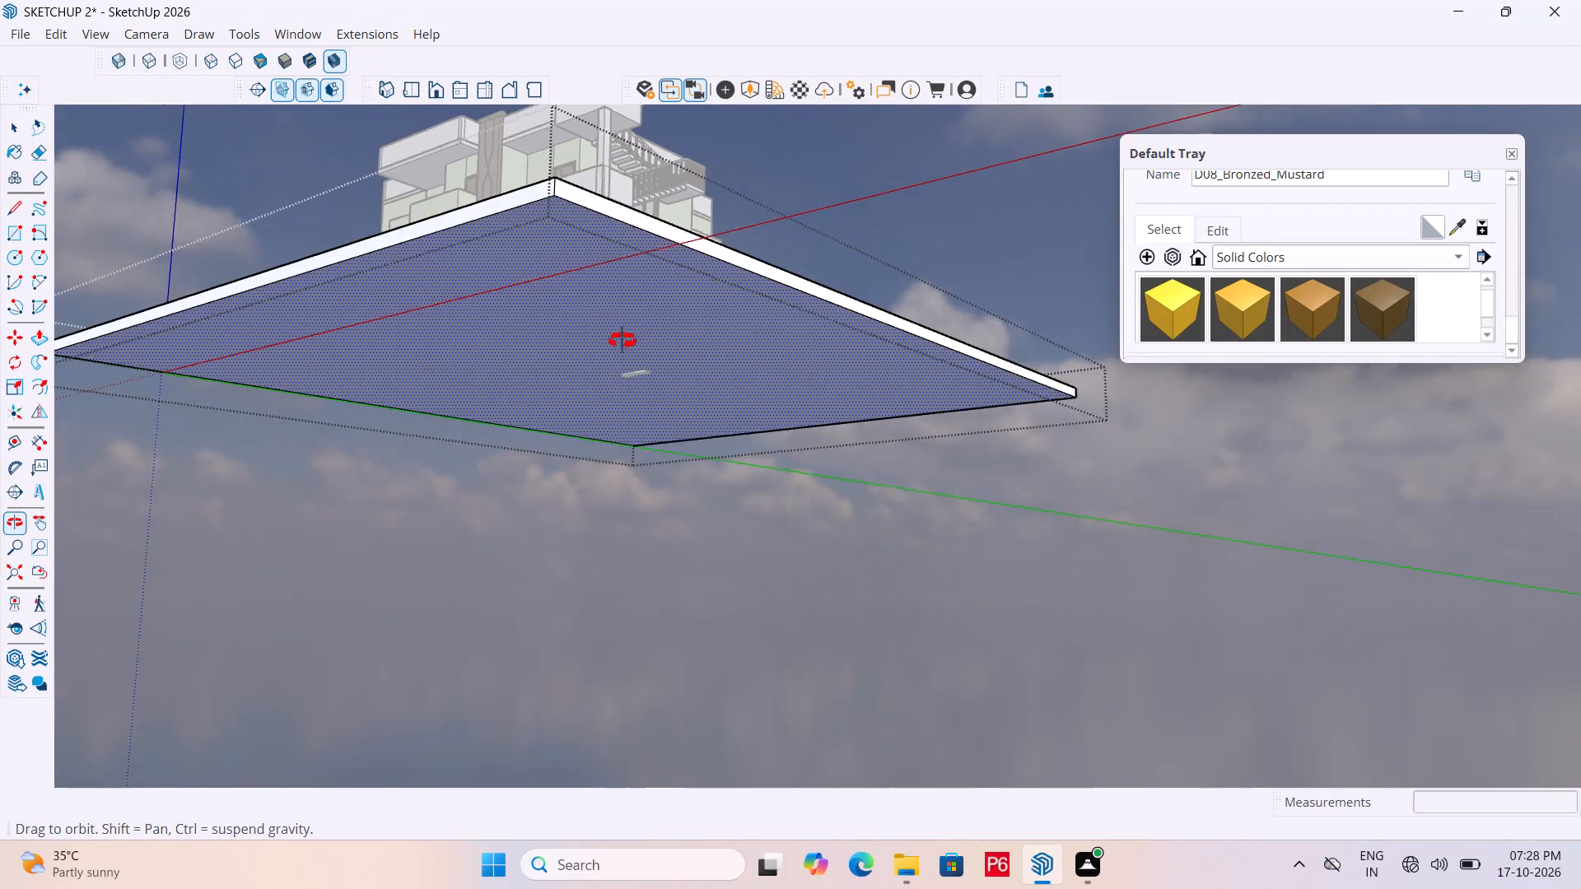
pyautogui.moveTo(623, 341); pyautogui.dragTo(724, 156, button='middle')
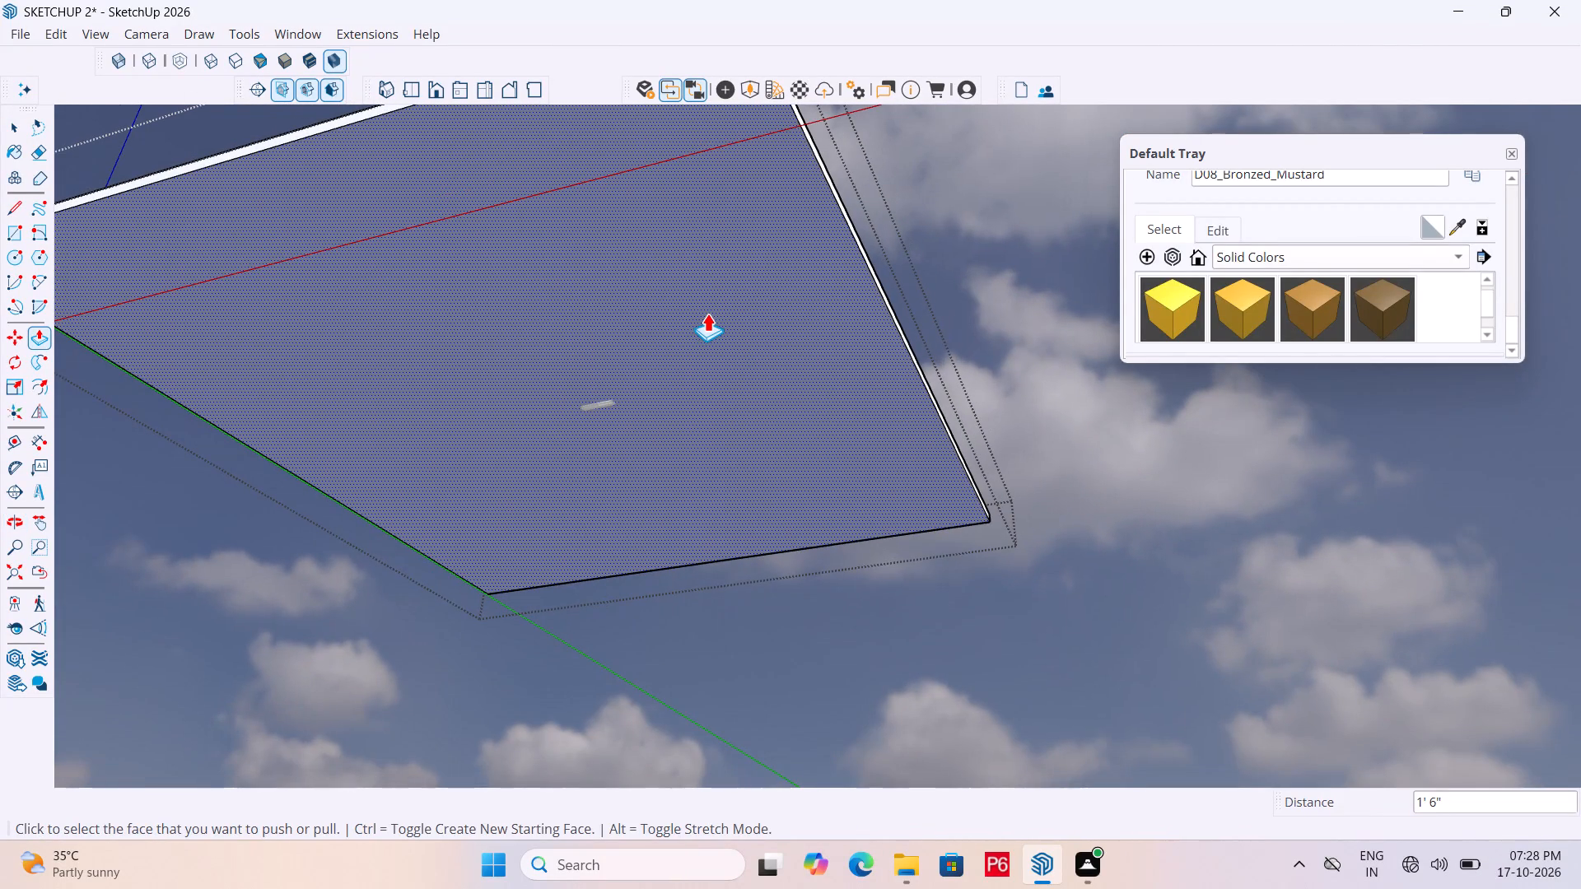
pyautogui.click(707, 313)
pyautogui.write('1"')
pyautogui.press('Return')
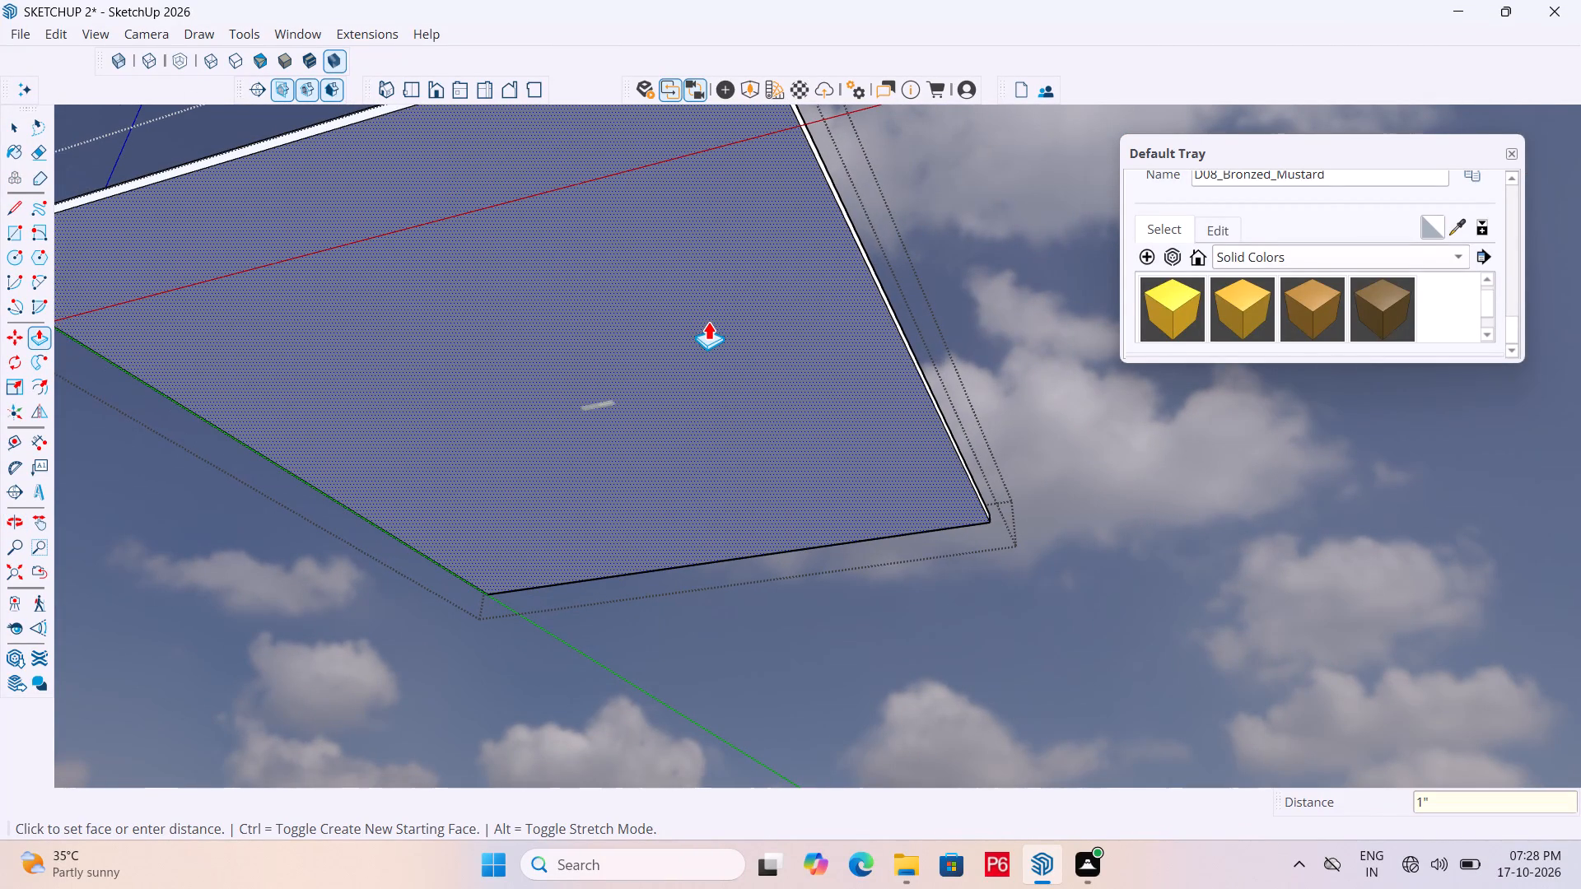
pyautogui.click(708, 322)
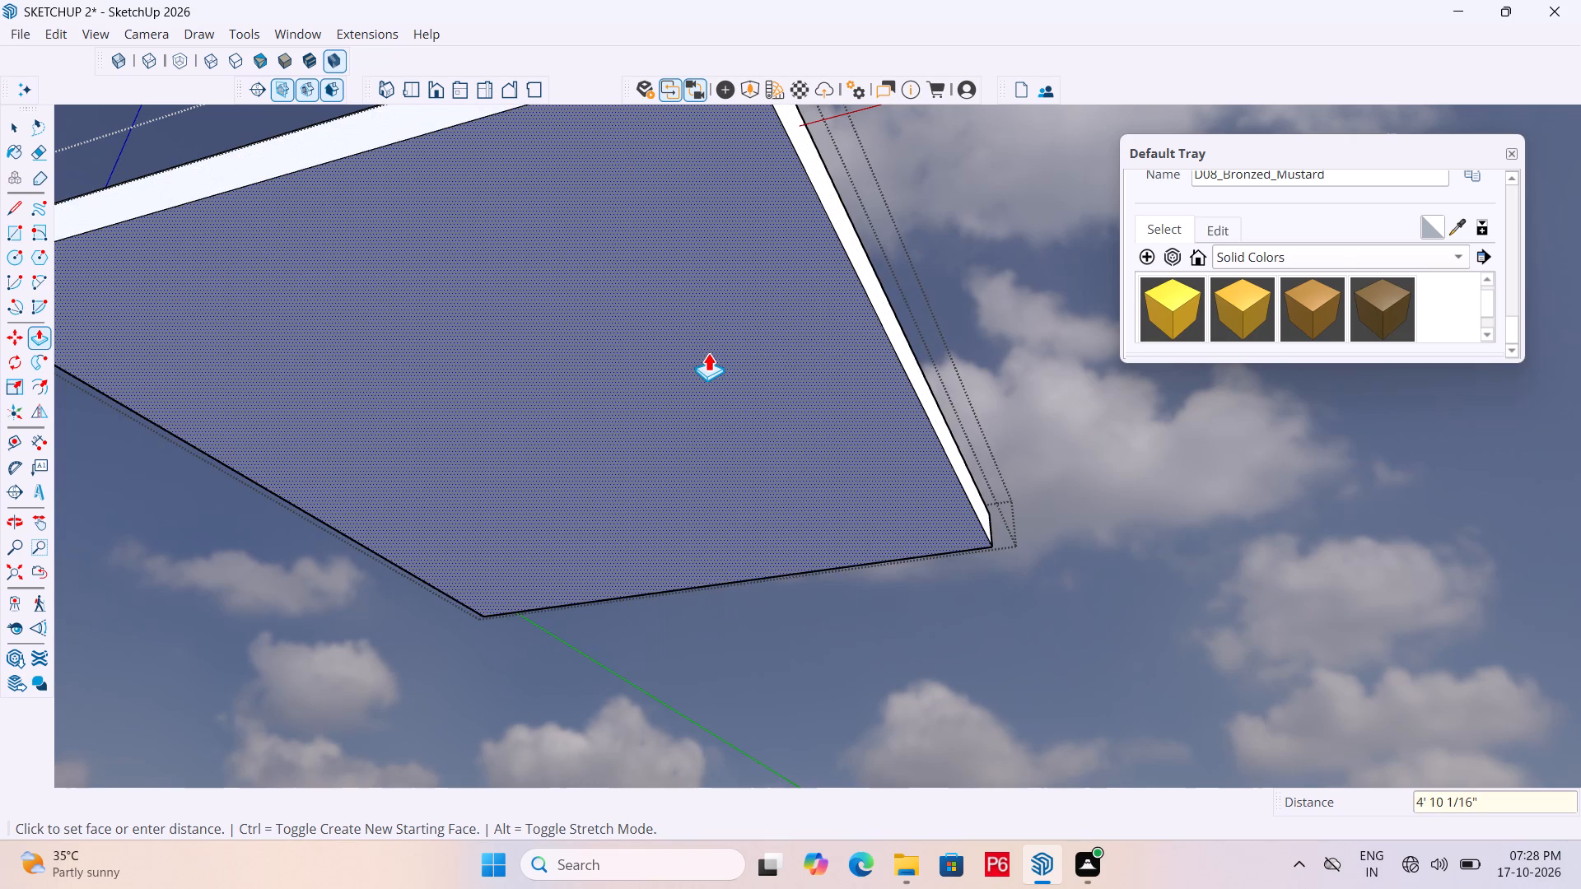
pyautogui.press('1')
pyautogui.hotkey('shift', '"')
pyautogui.press('Return')
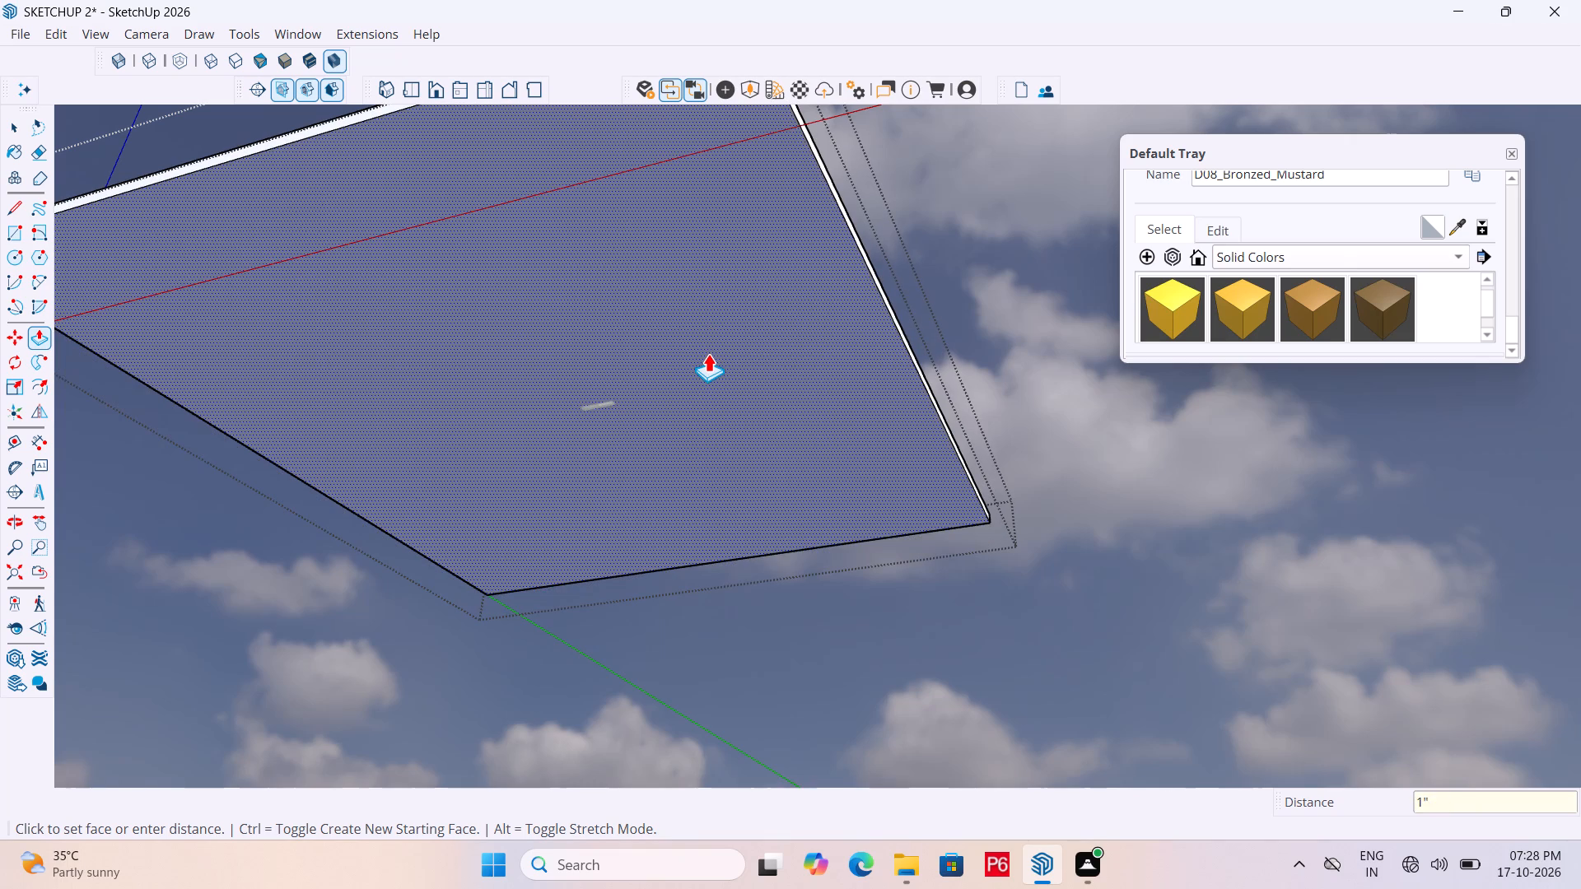
# Save the model with the changed ground slab.
pyautogui.hotkey('ctrl', 's')
pyautogui.hotkey('ctrl', 's')
pyautogui.hotkey('ctrl', 's')
pyautogui.hotkey('ctrl', 's')
pyautogui.hotkey('ctrl', 's')
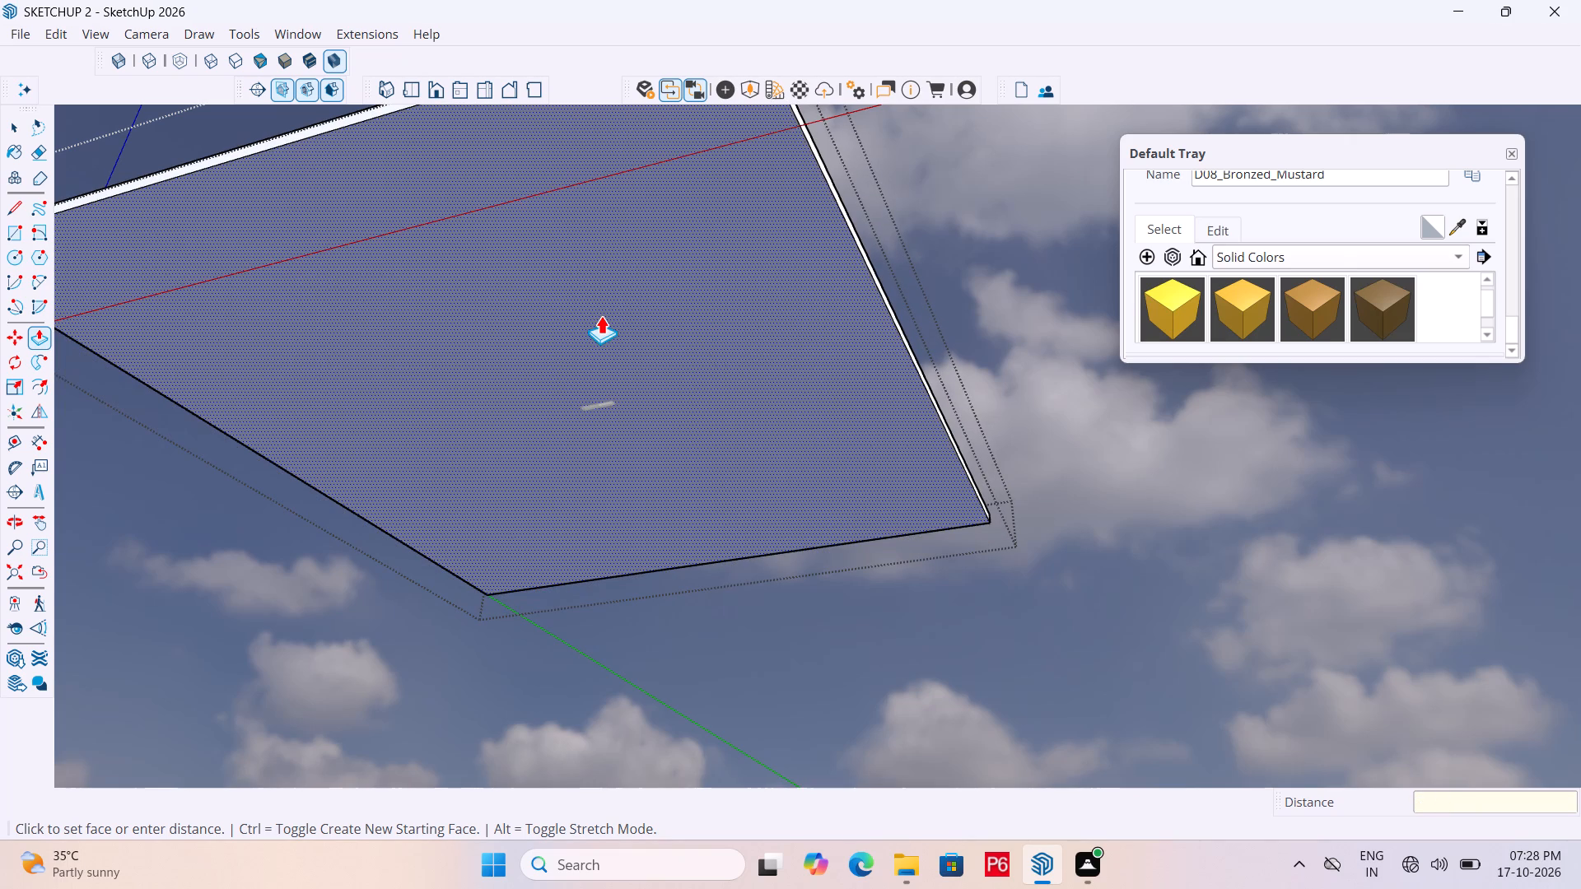
# Finish editing the ground slab and return to the whole model, seen from above.
pyautogui.moveTo(576, 314); pyautogui.dragTo(623, 613, button='middle')
pyautogui.moveTo(595, 430); pyautogui.dragTo(530, 630, button='middle')
pyautogui.press('space')
pyautogui.click(918, 440)
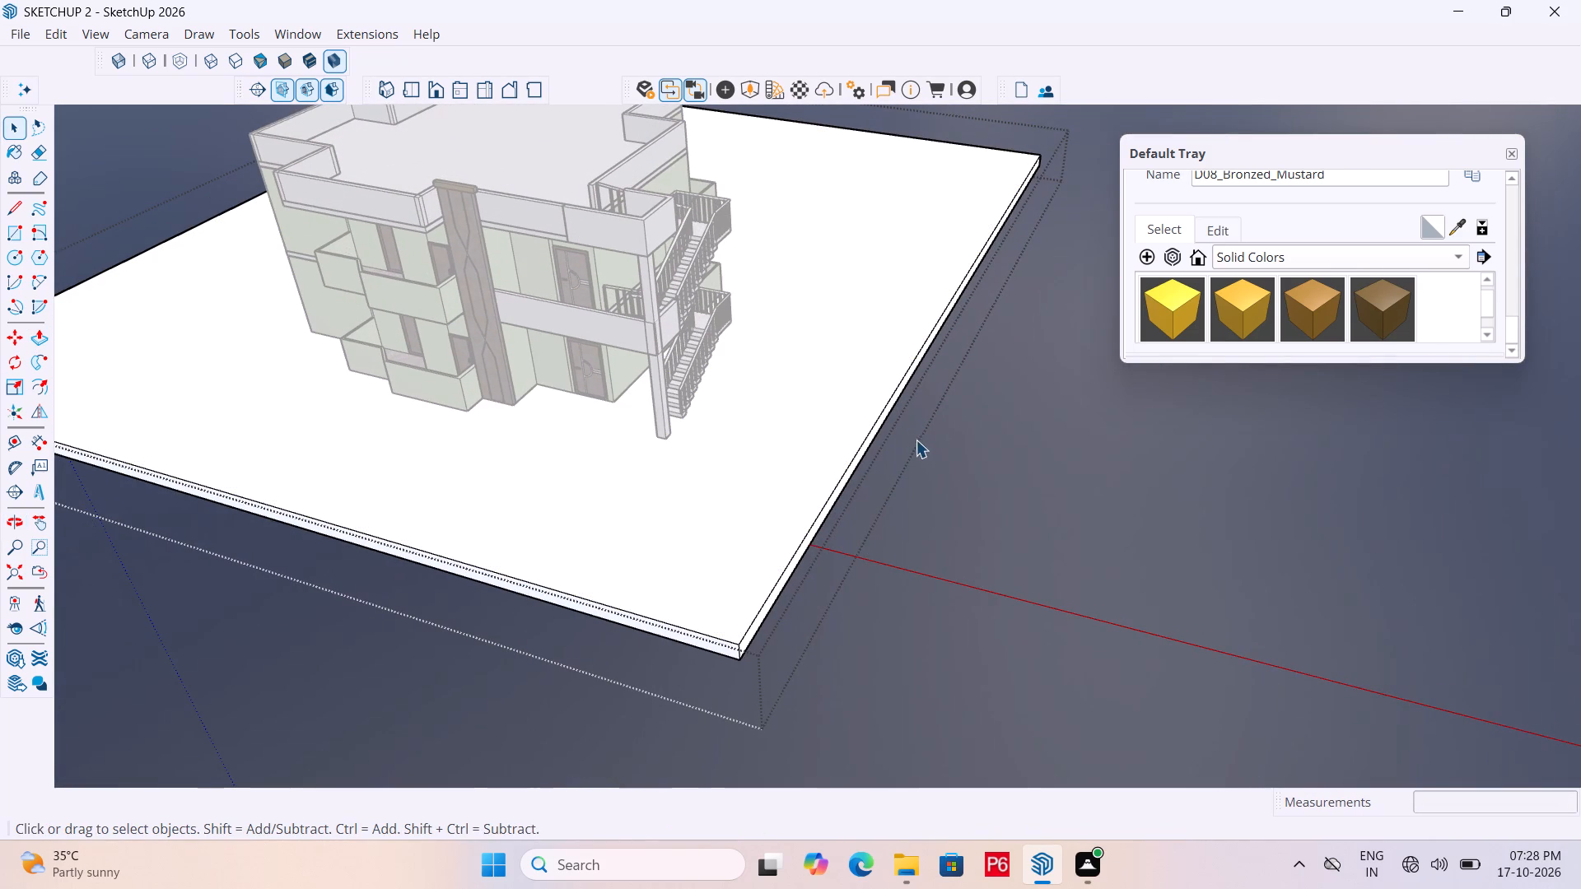
pyautogui.click(956, 505)
# Examine the house and ground slab from the front, the staircase side and the rear balconies.
pyautogui.moveTo(606, 356); pyautogui.dragTo(758, 263, button='middle')
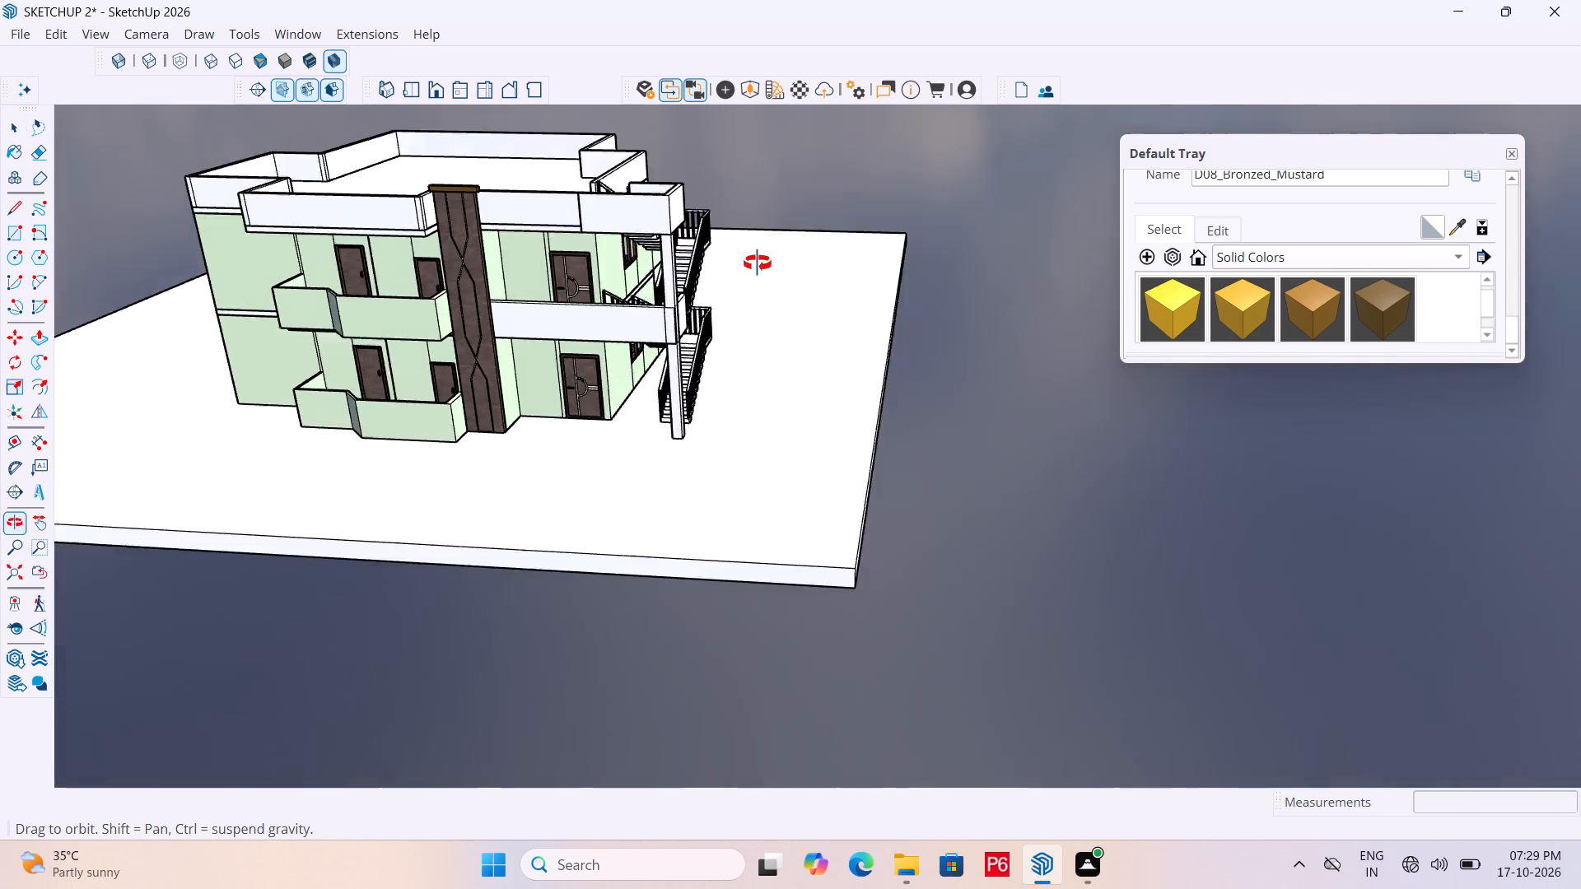
pyautogui.moveTo(758, 263); pyautogui.dragTo(661, 269, button='middle')
pyautogui.scroll(4, 680, 267)
pyautogui.moveTo(680, 299); pyautogui.dragTo(319, 281, button='middle')
pyautogui.scroll(1, 659, 300)
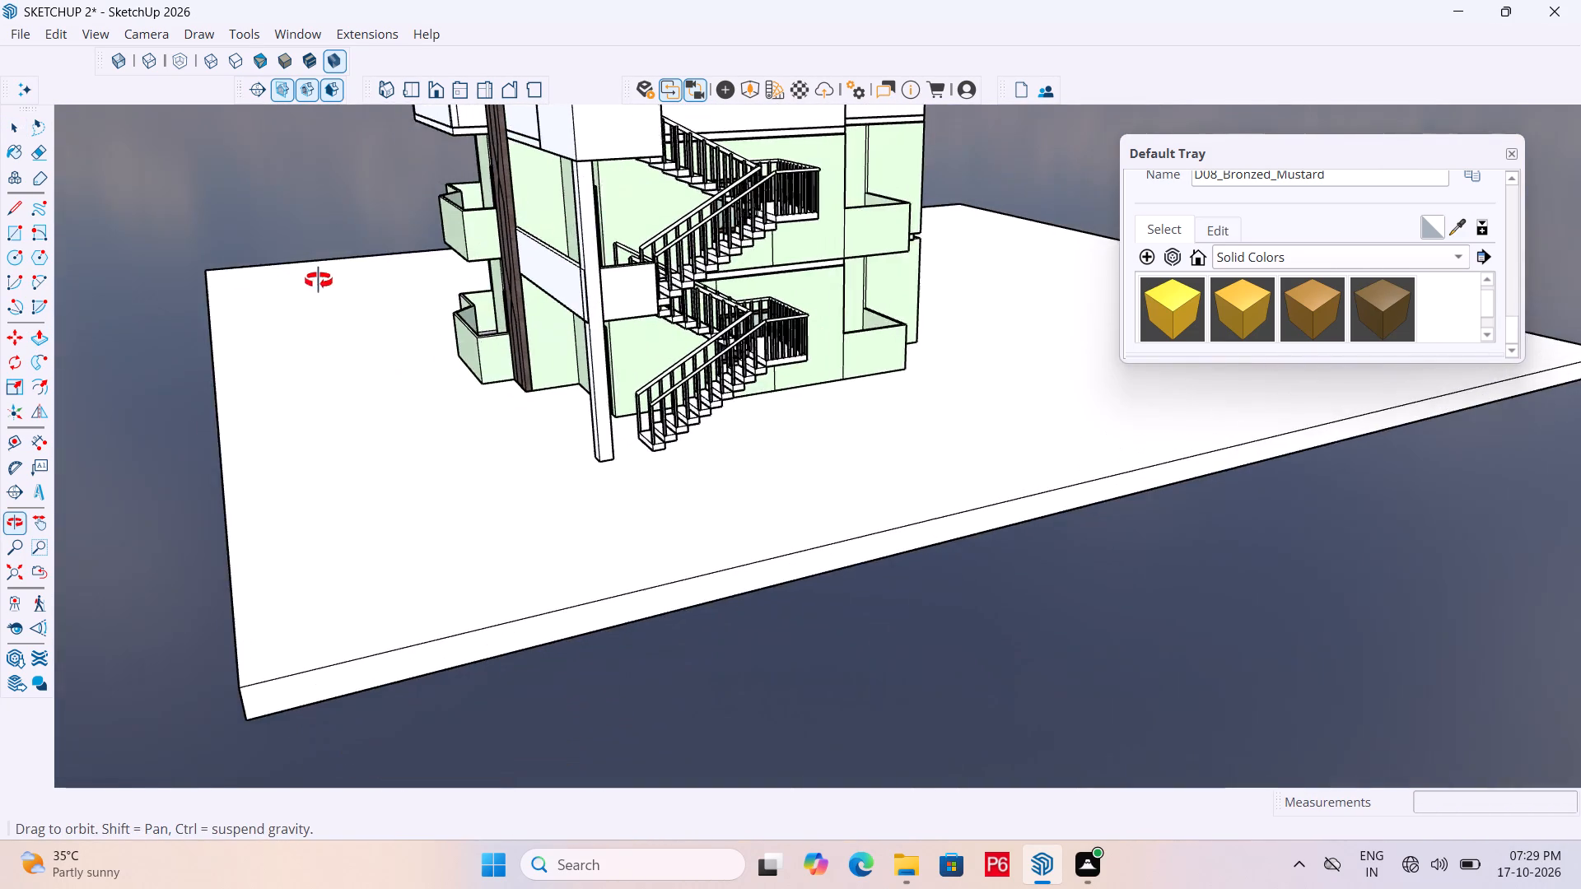
pyautogui.moveTo(319, 281); pyautogui.dragTo(331, 274, button='middle')
pyautogui.scroll(5, 575, 221)
pyautogui.scroll(-6, 712, 307)
pyautogui.moveTo(700, 410); pyautogui.dragTo(1139, 410, button='middle')
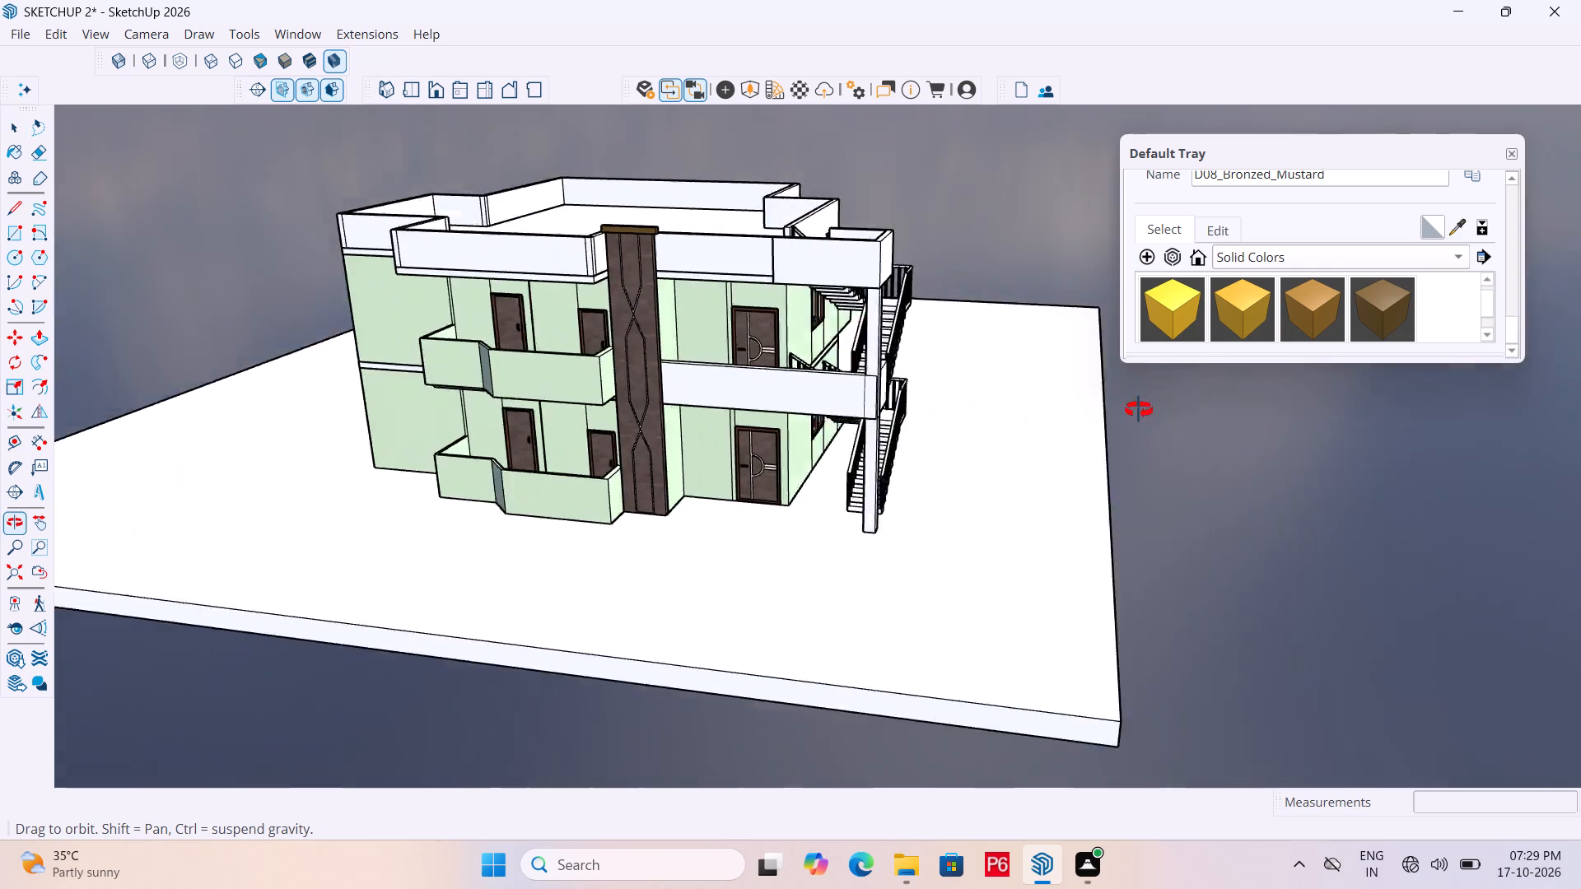
pyautogui.moveTo(1139, 410); pyautogui.dragTo(482, 468, button='middle')
pyautogui.moveTo(912, 284); pyautogui.dragTo(596, 305, button='middle')
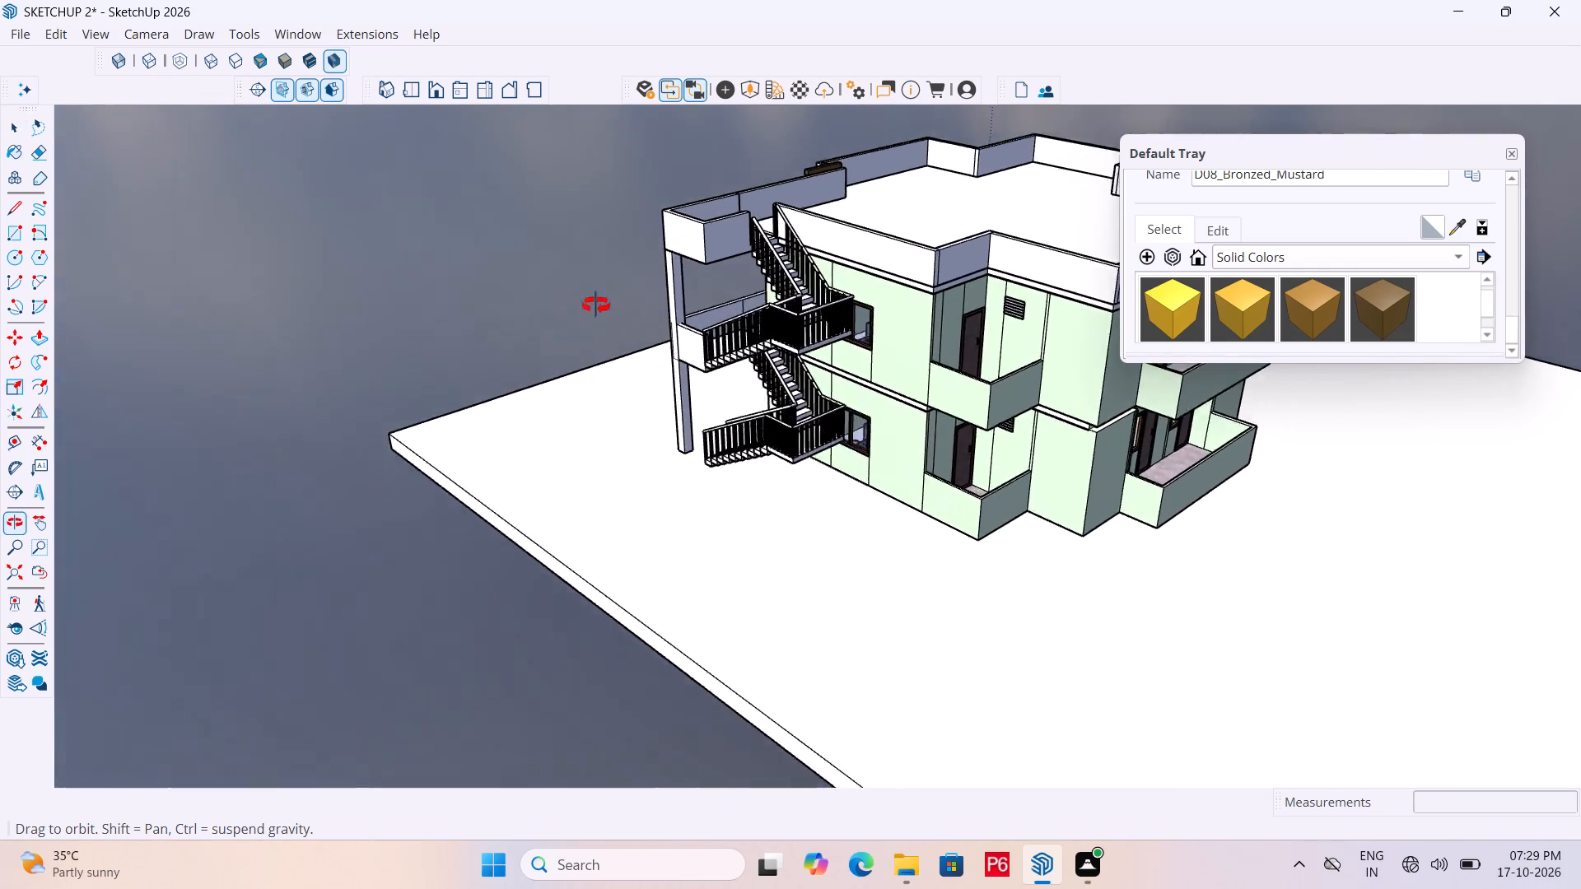
pyautogui.moveTo(596, 305); pyautogui.dragTo(1167, 286, button='middle')
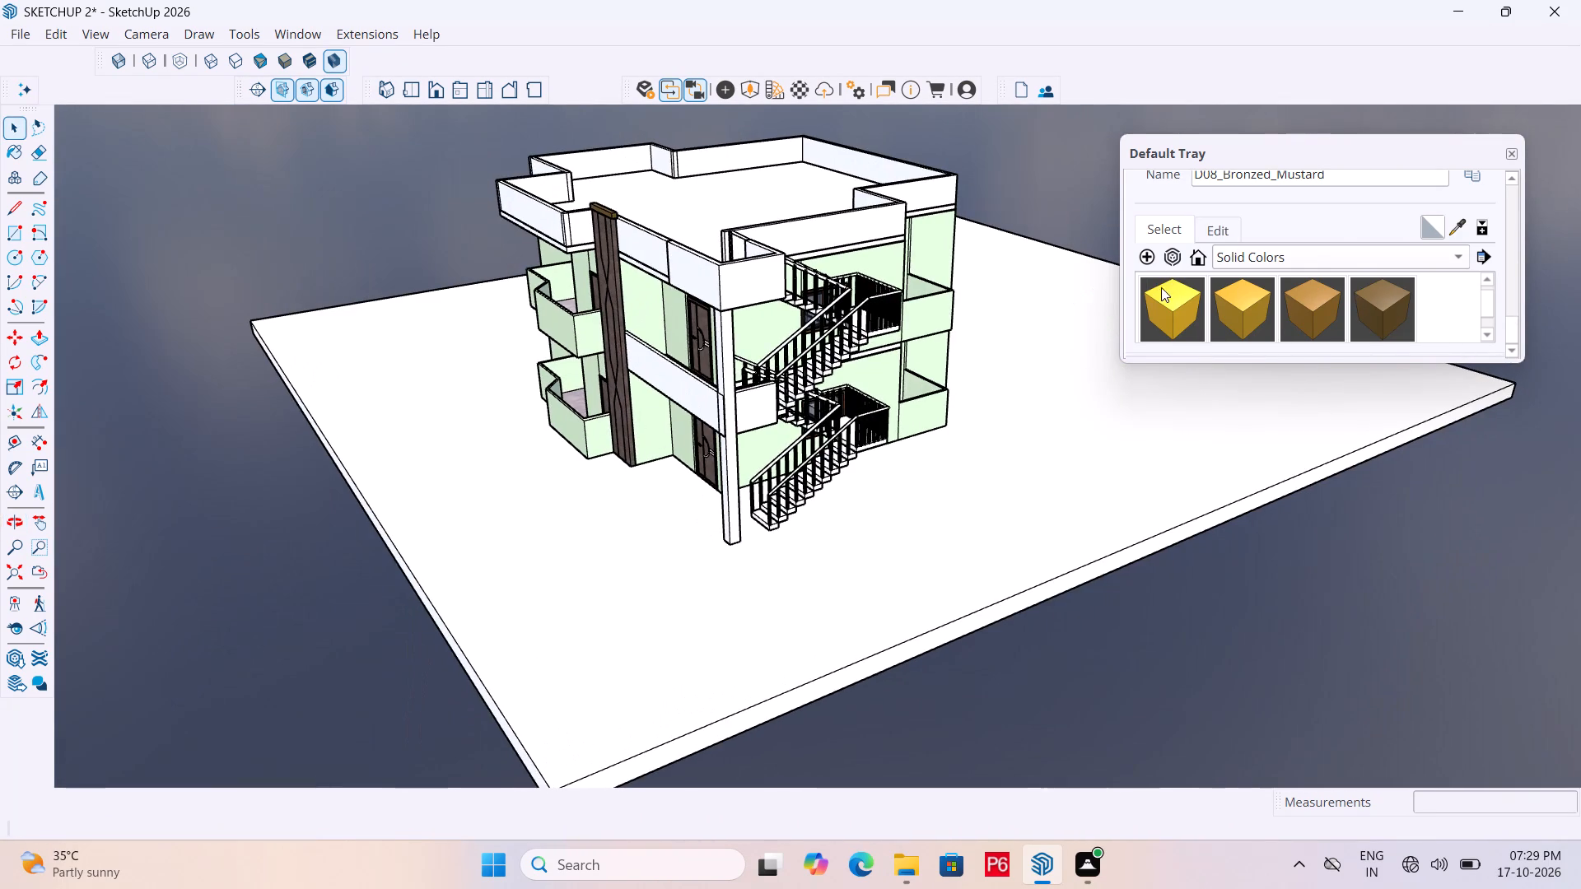
pyautogui.moveTo(716, 521); pyautogui.dragTo(1215, 492, button='middle')
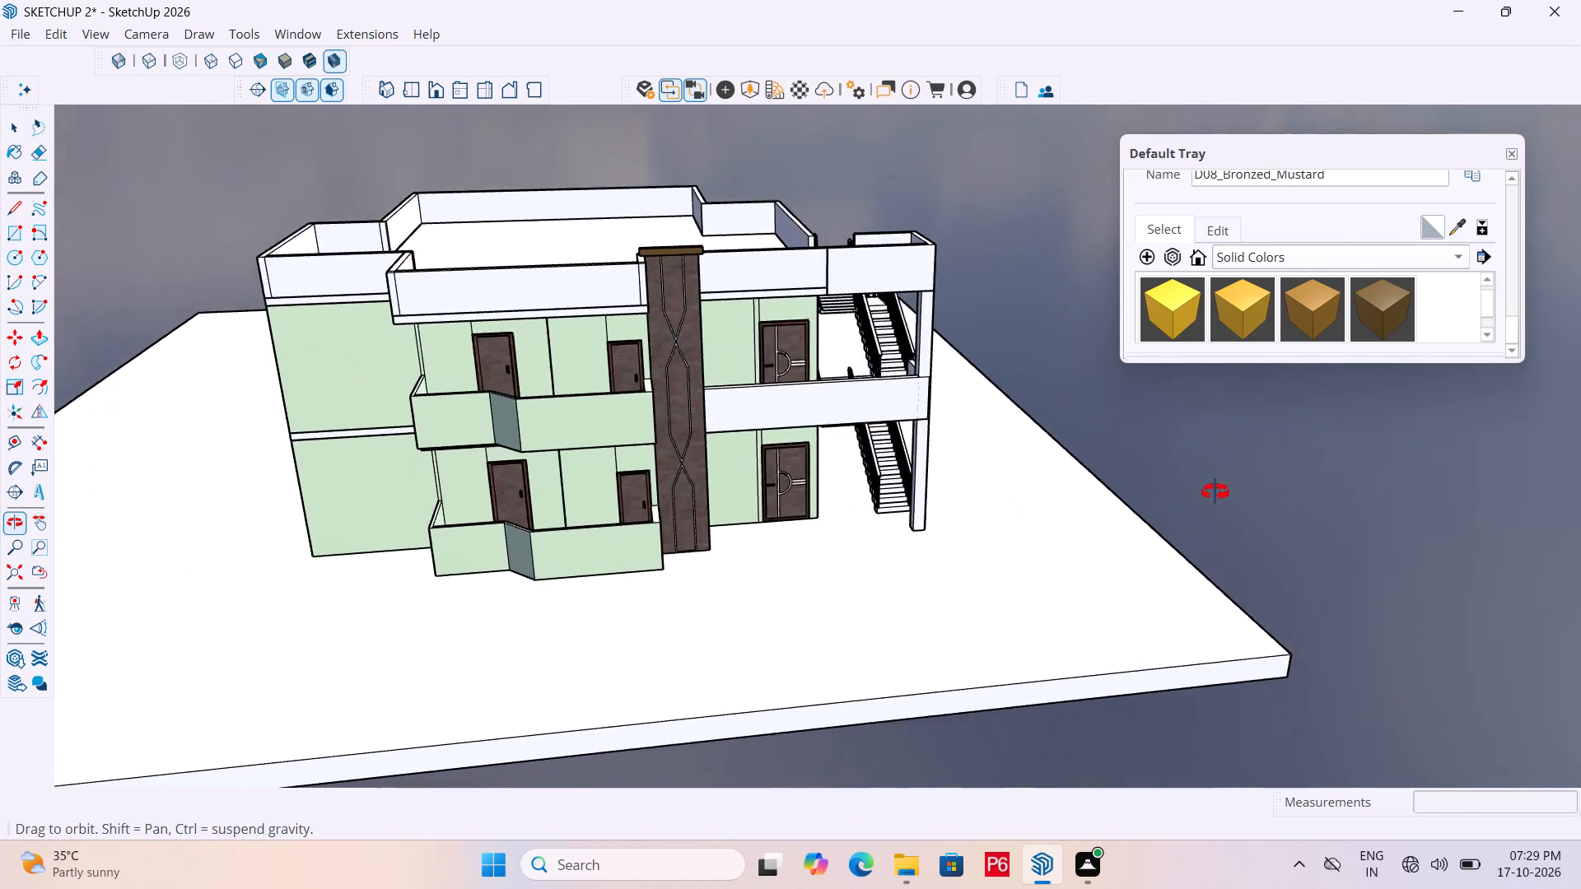
# Examine the external staircase, its landings and the ground slab around it from the front, side and rear.
pyautogui.moveTo(1215, 492); pyautogui.dragTo(1173, 486, button='middle')
pyautogui.scroll(5, 989, 503)
pyautogui.scroll(6, 831, 507)
pyautogui.moveTo(857, 496); pyautogui.dragTo(1084, 504, button='middle')
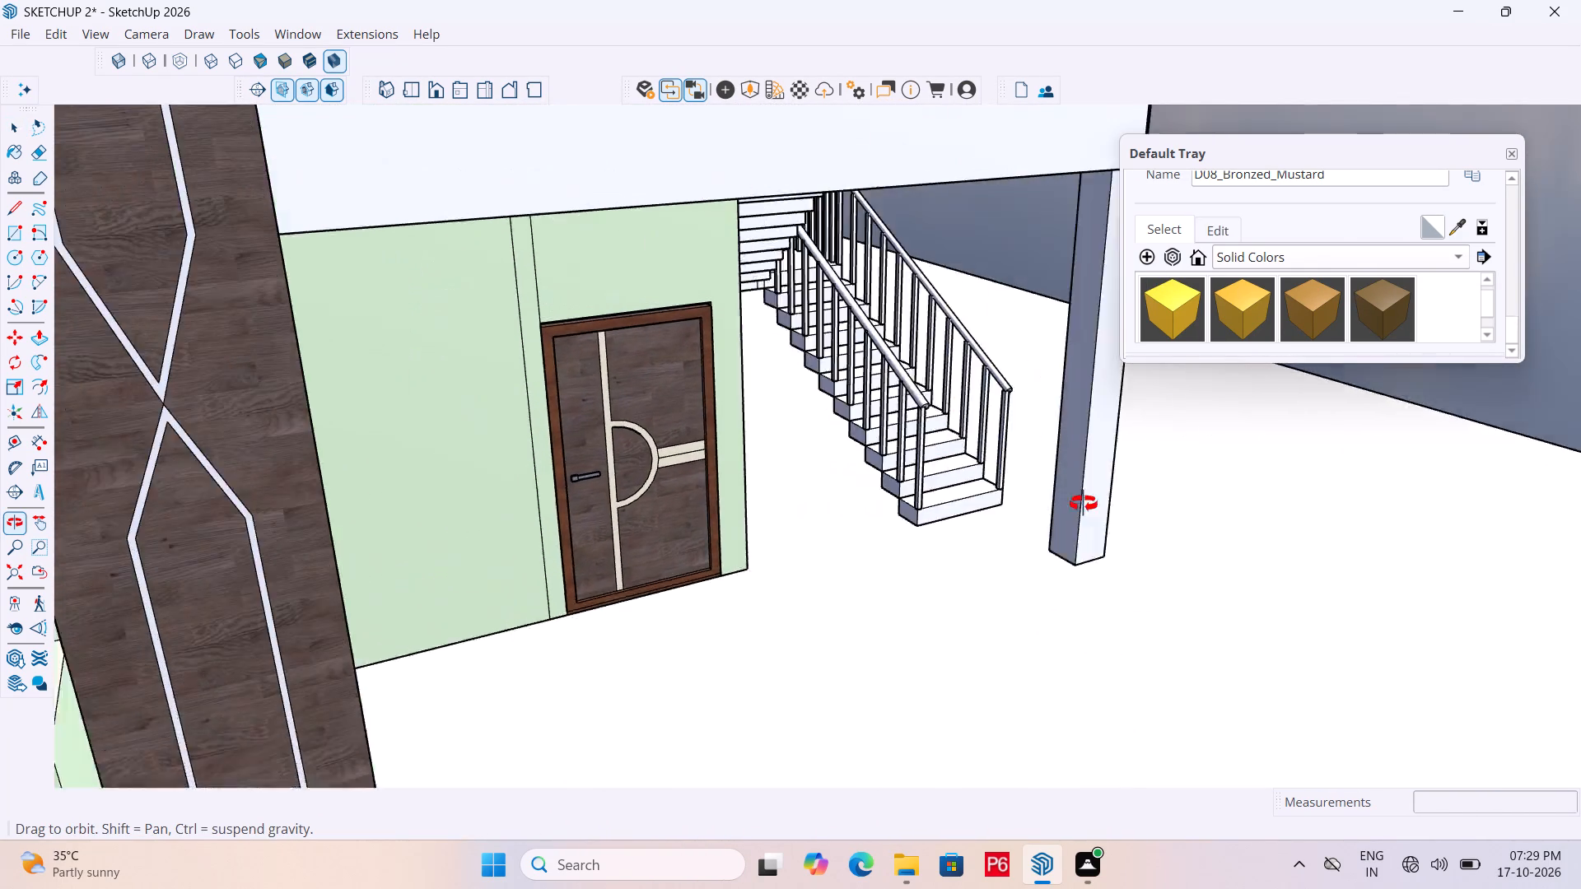
pyautogui.moveTo(1084, 504); pyautogui.dragTo(486, 497, button='middle')
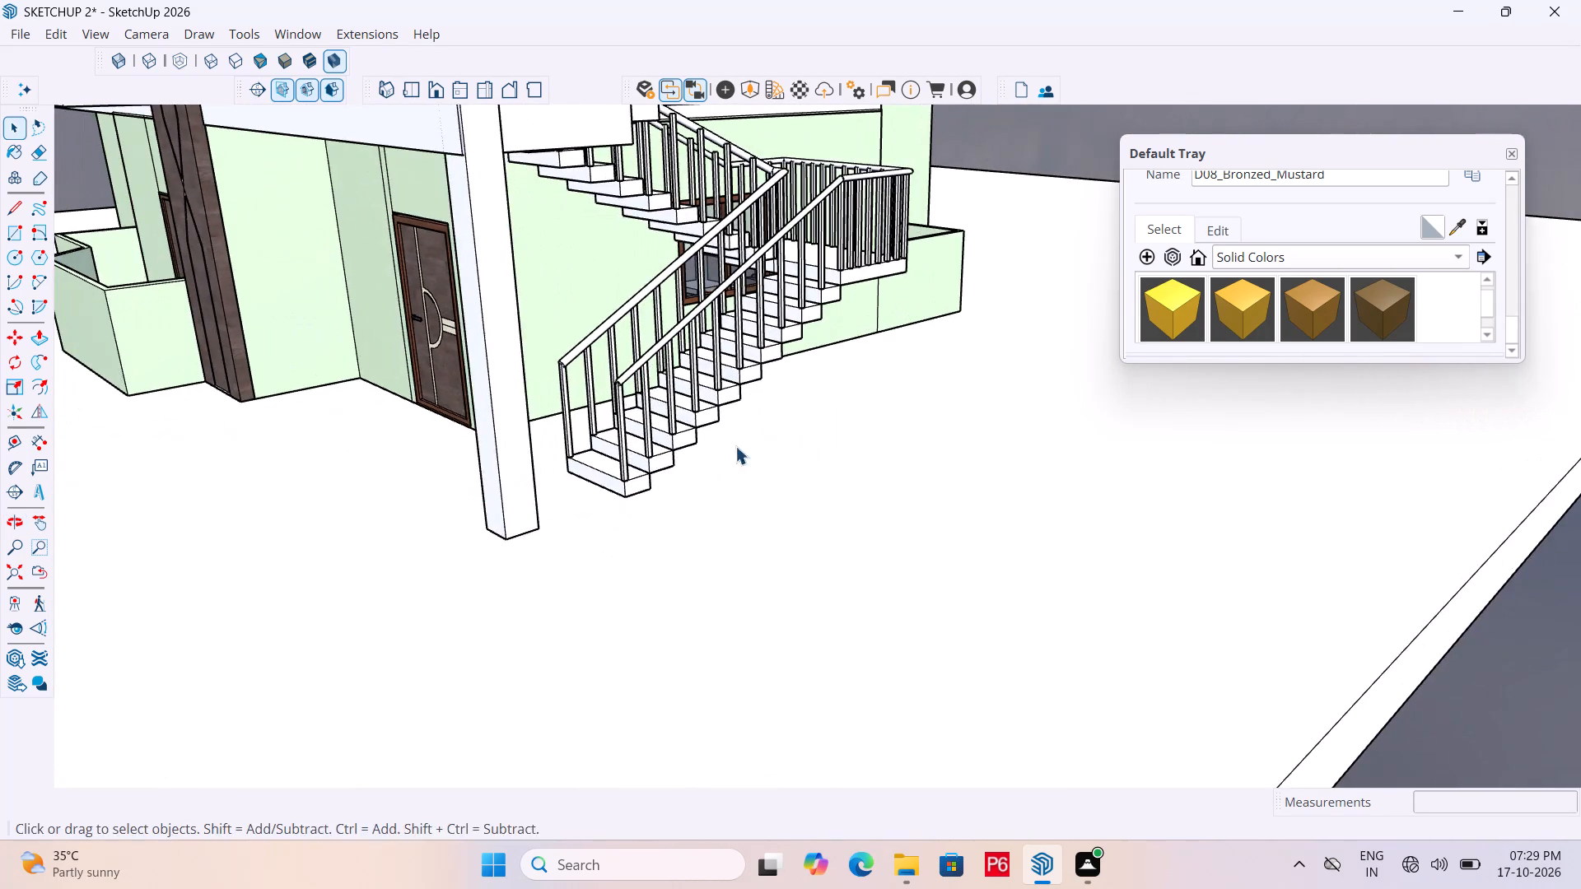
pyautogui.moveTo(795, 442); pyautogui.dragTo(580, 487, button='middle')
pyautogui.scroll(-5, 815, 539)
pyautogui.moveTo(837, 396); pyautogui.dragTo(800, 419, button='middle')
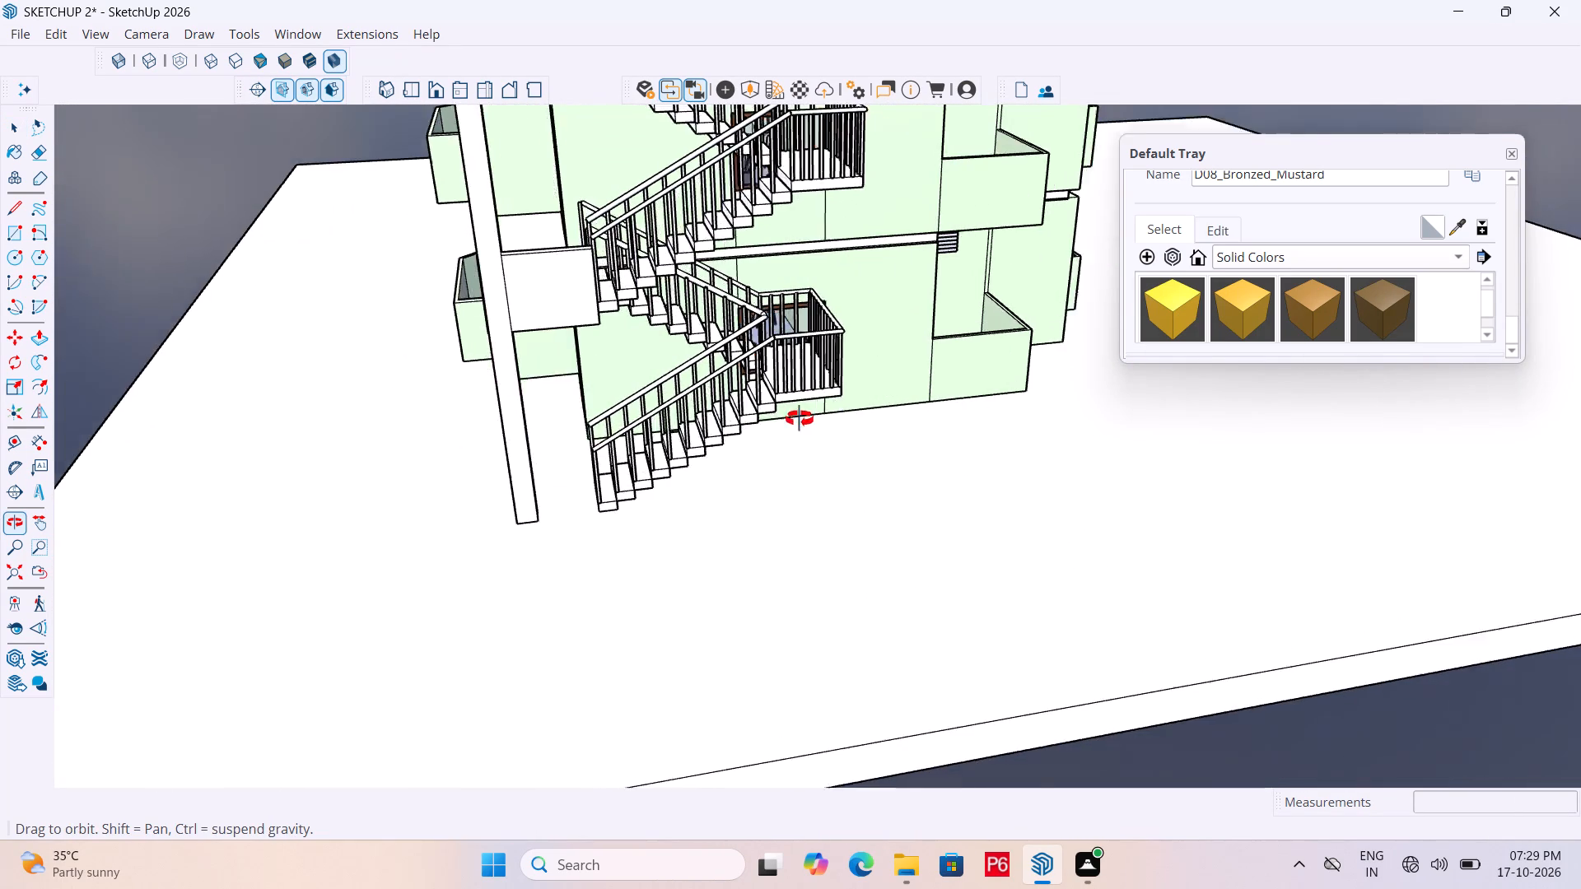
pyautogui.moveTo(800, 419); pyautogui.dragTo(506, 459, button='middle')
pyautogui.scroll(2, 752, 401)
pyautogui.scroll(-5, 739, 460)
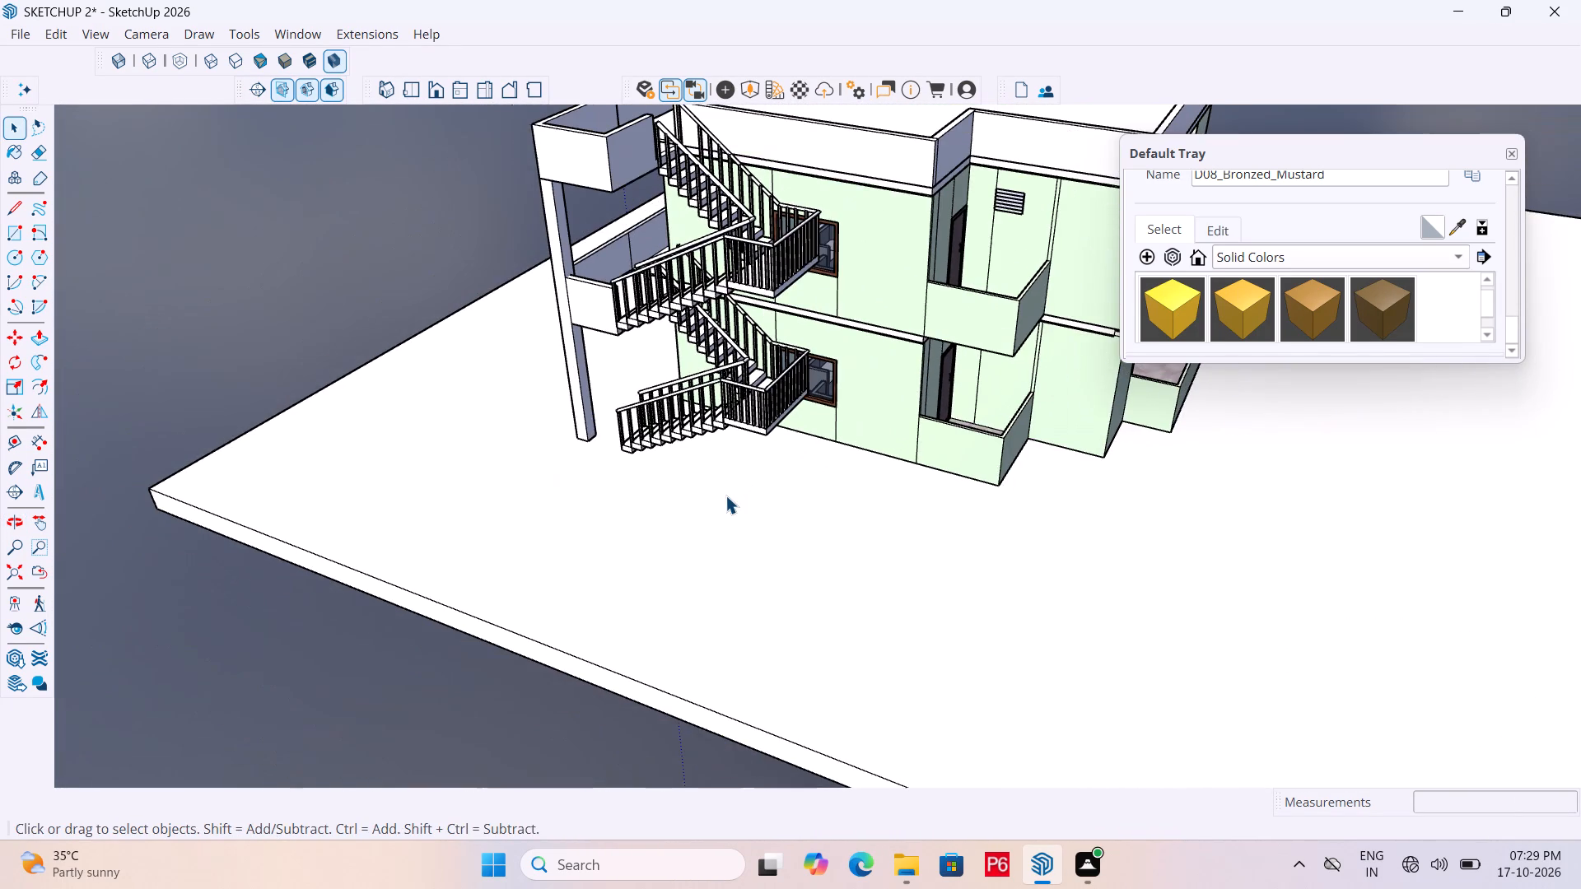
# Save the model.
pyautogui.hotkey('ctrl', 's')
pyautogui.hotkey('ctrl', 's')
pyautogui.hotkey('ctrl', 's')
pyautogui.hotkey('ctrl', 's')
pyautogui.hotkey('ctrl', 's')
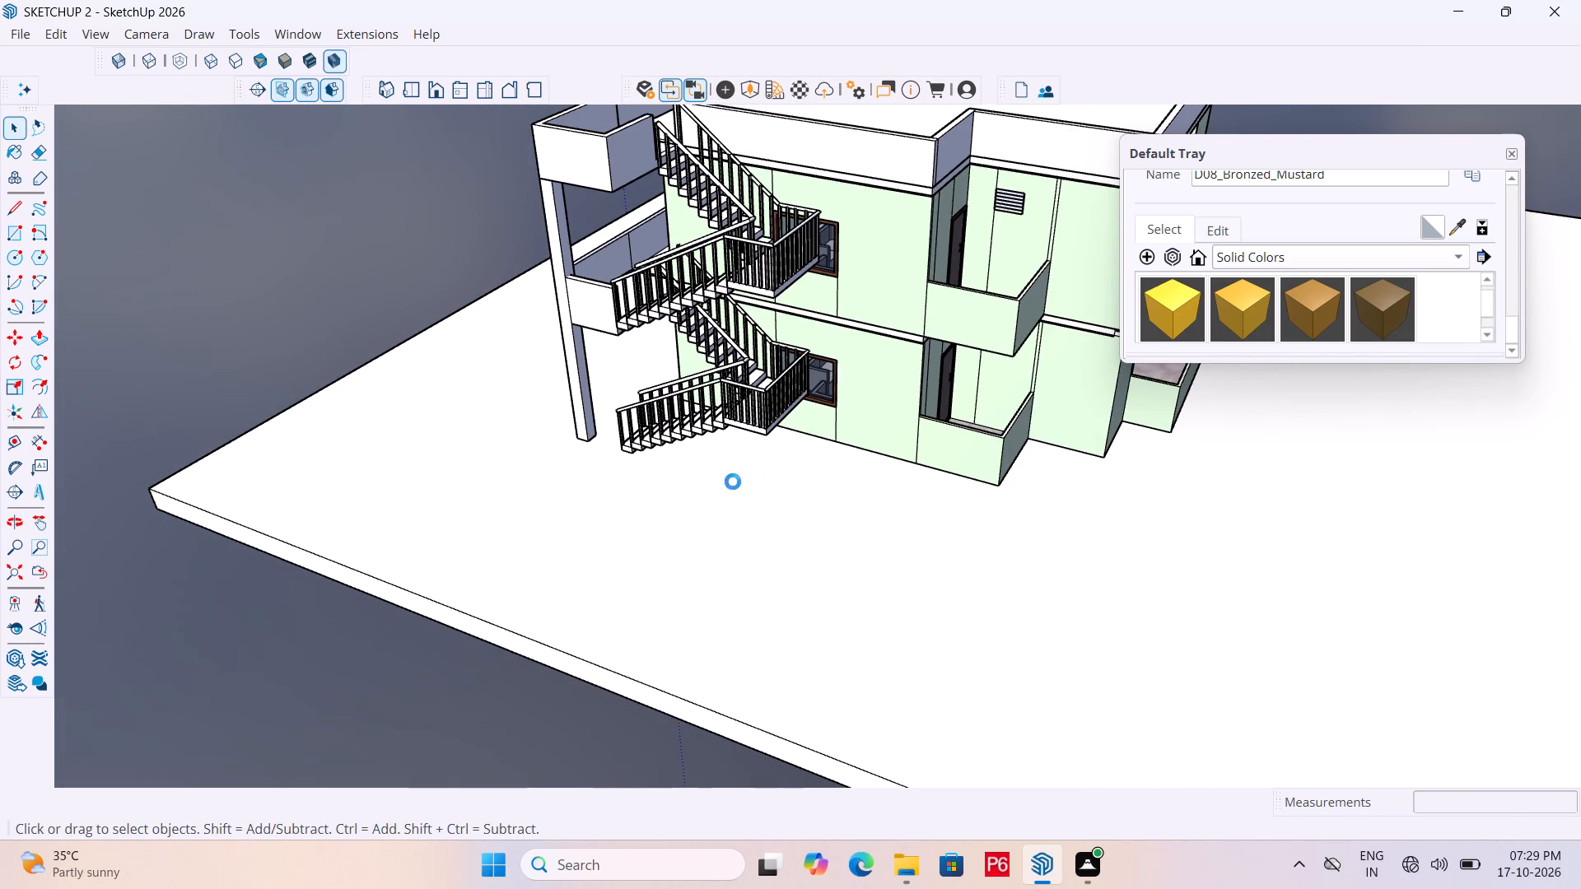
pyautogui.hotkey('ctrl', 's')
pyautogui.hotkey('ctrl', 's')
pyautogui.hotkey('ctrl', 's')
# Draw a 9" by 9" square on the ground slab in the open area beside the external staircase.
pyautogui.scroll(-4, 732, 387)
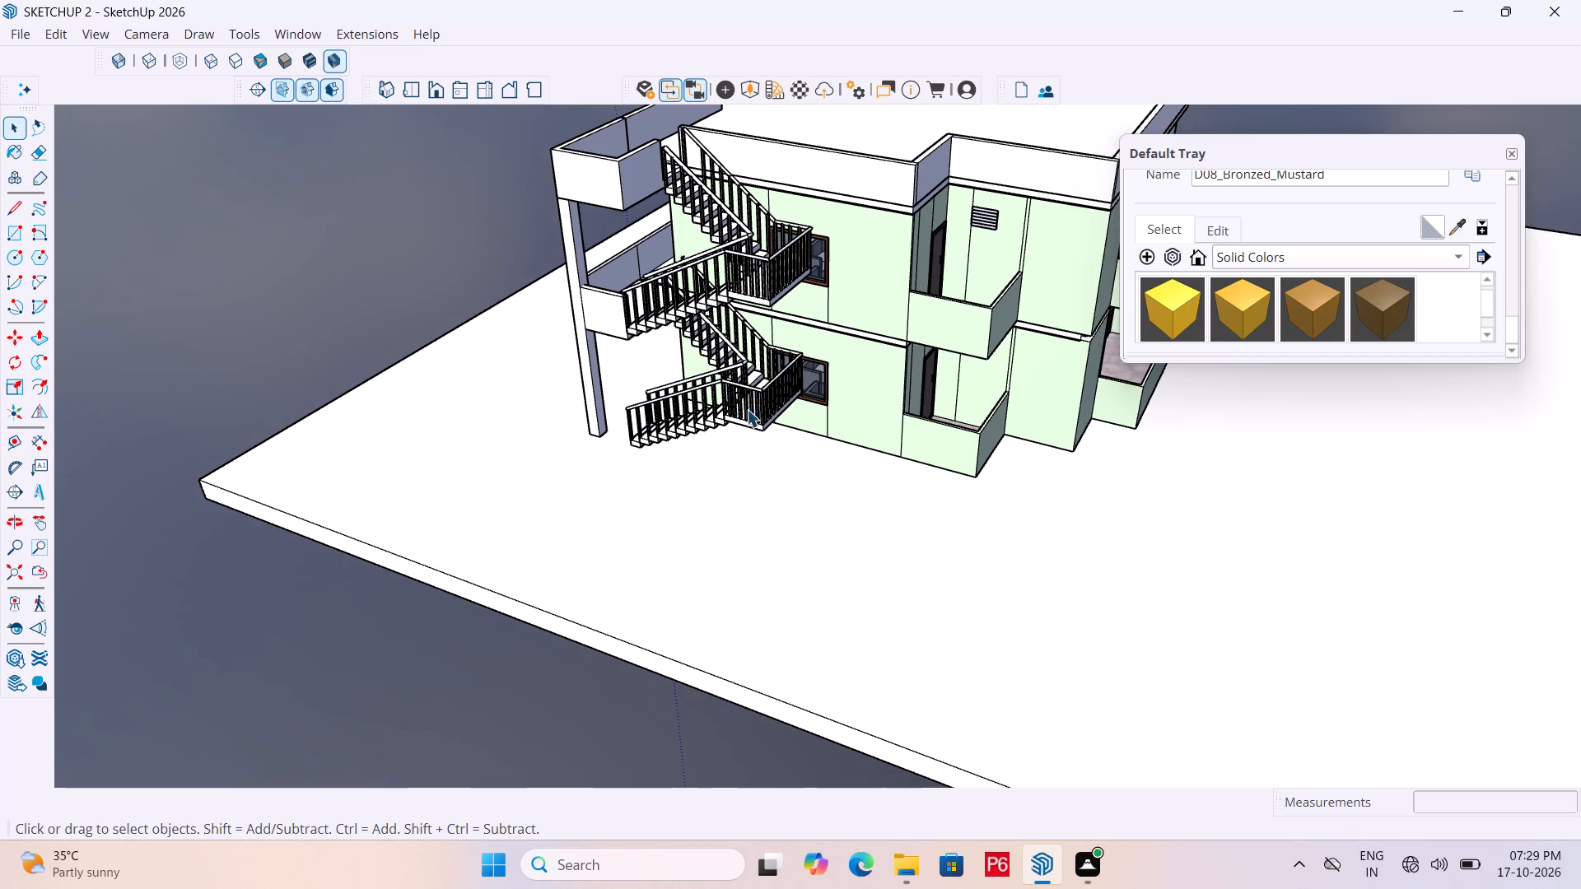
pyautogui.scroll(-5, 707, 388)
pyautogui.moveTo(747, 466); pyautogui.dragTo(750, 516, button='middle')
pyautogui.scroll(4, 751, 504)
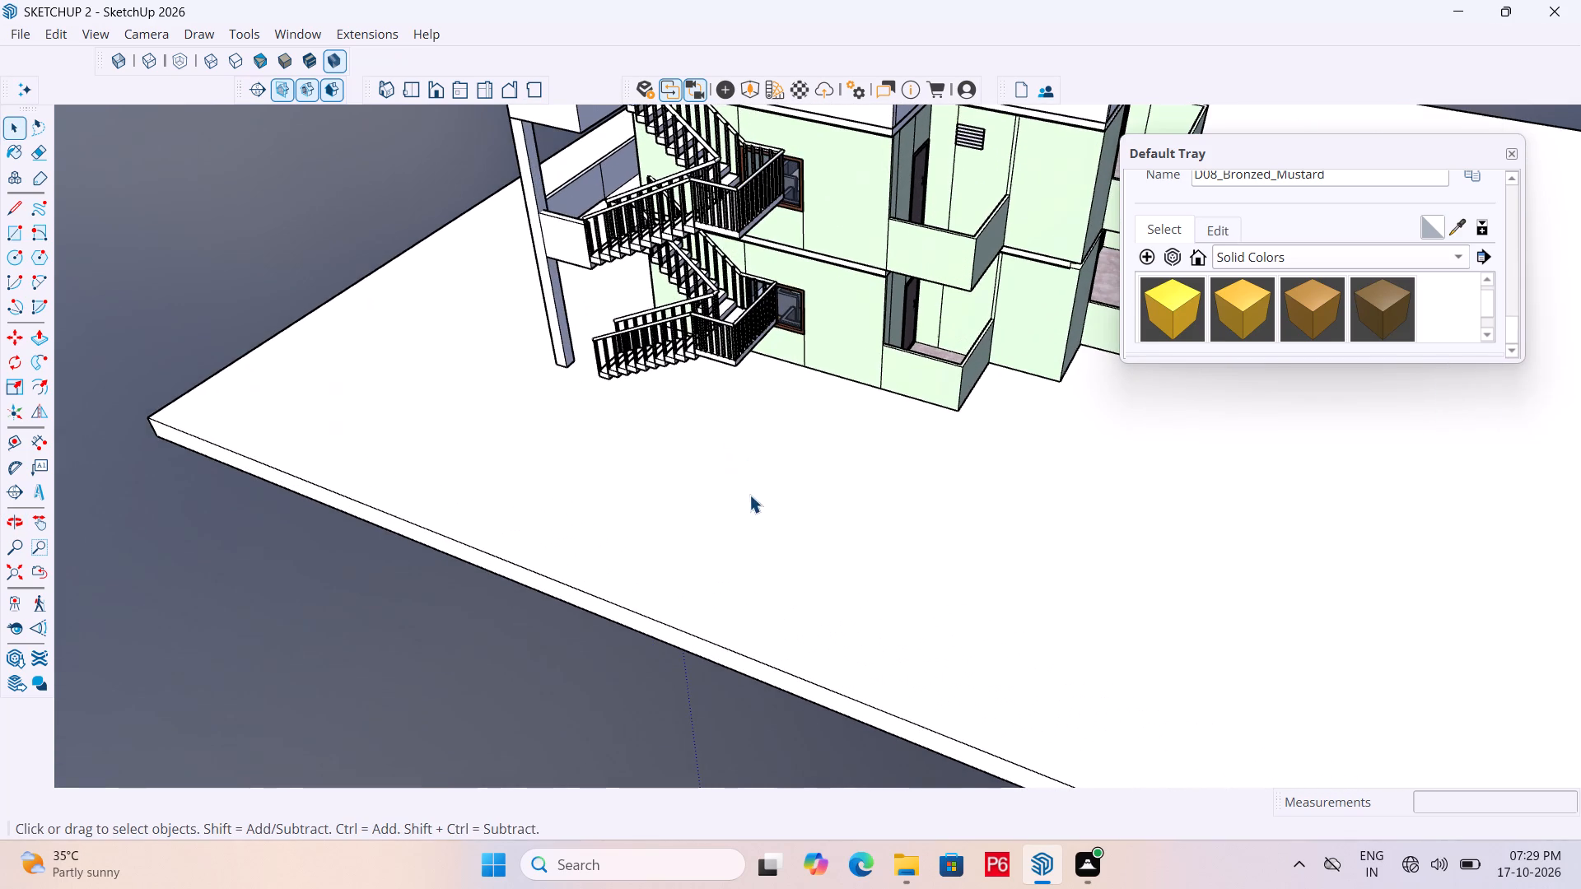
pyautogui.scroll(6, 749, 495)
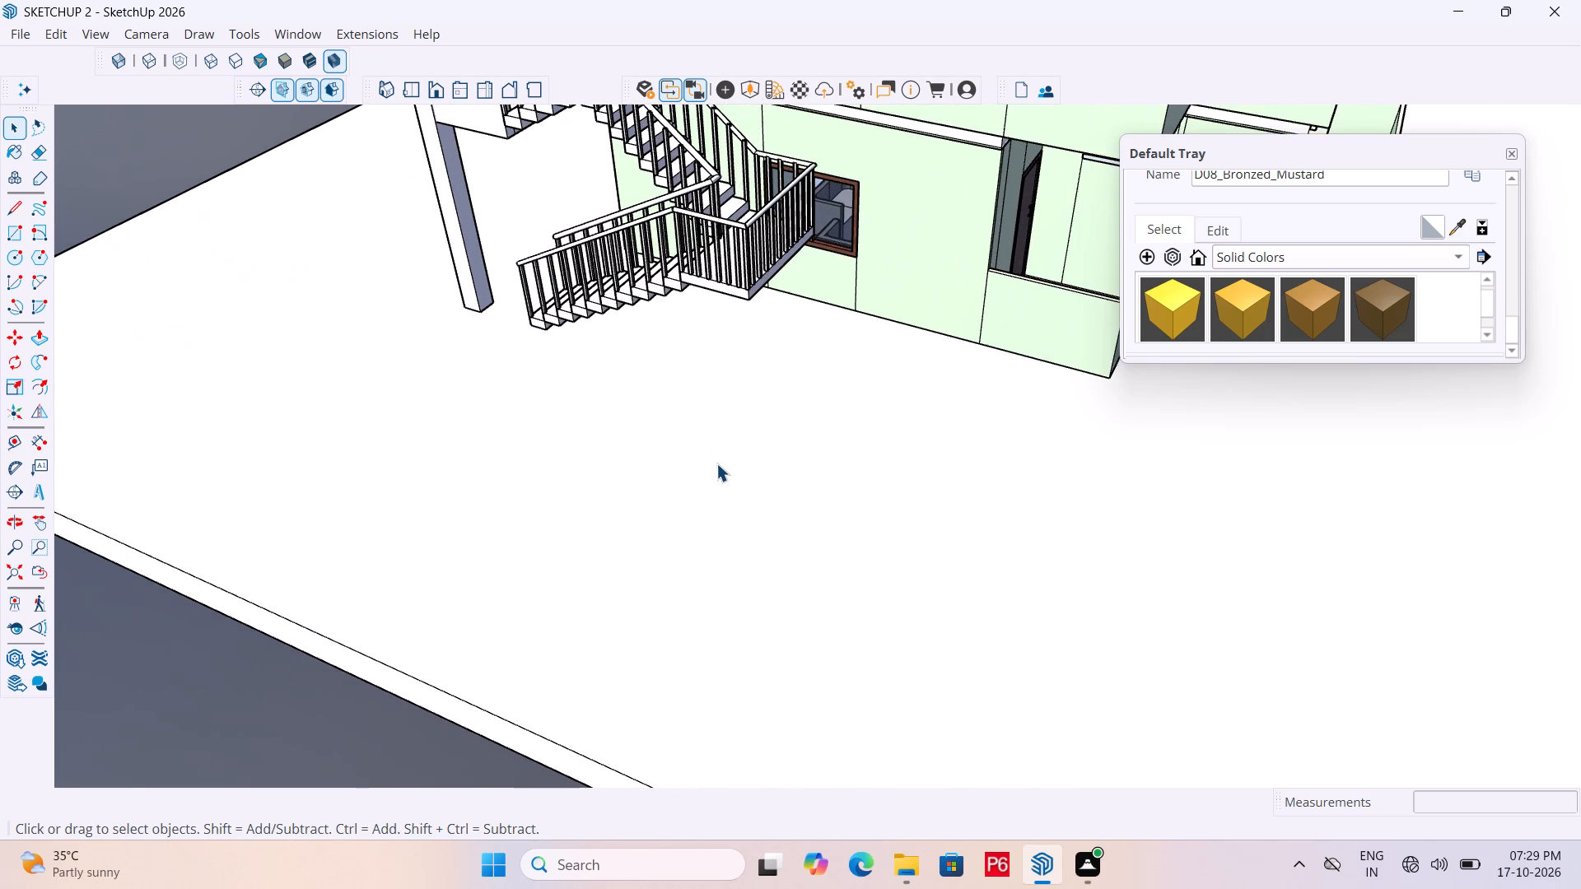
pyautogui.press('r')
pyautogui.click(702, 491)
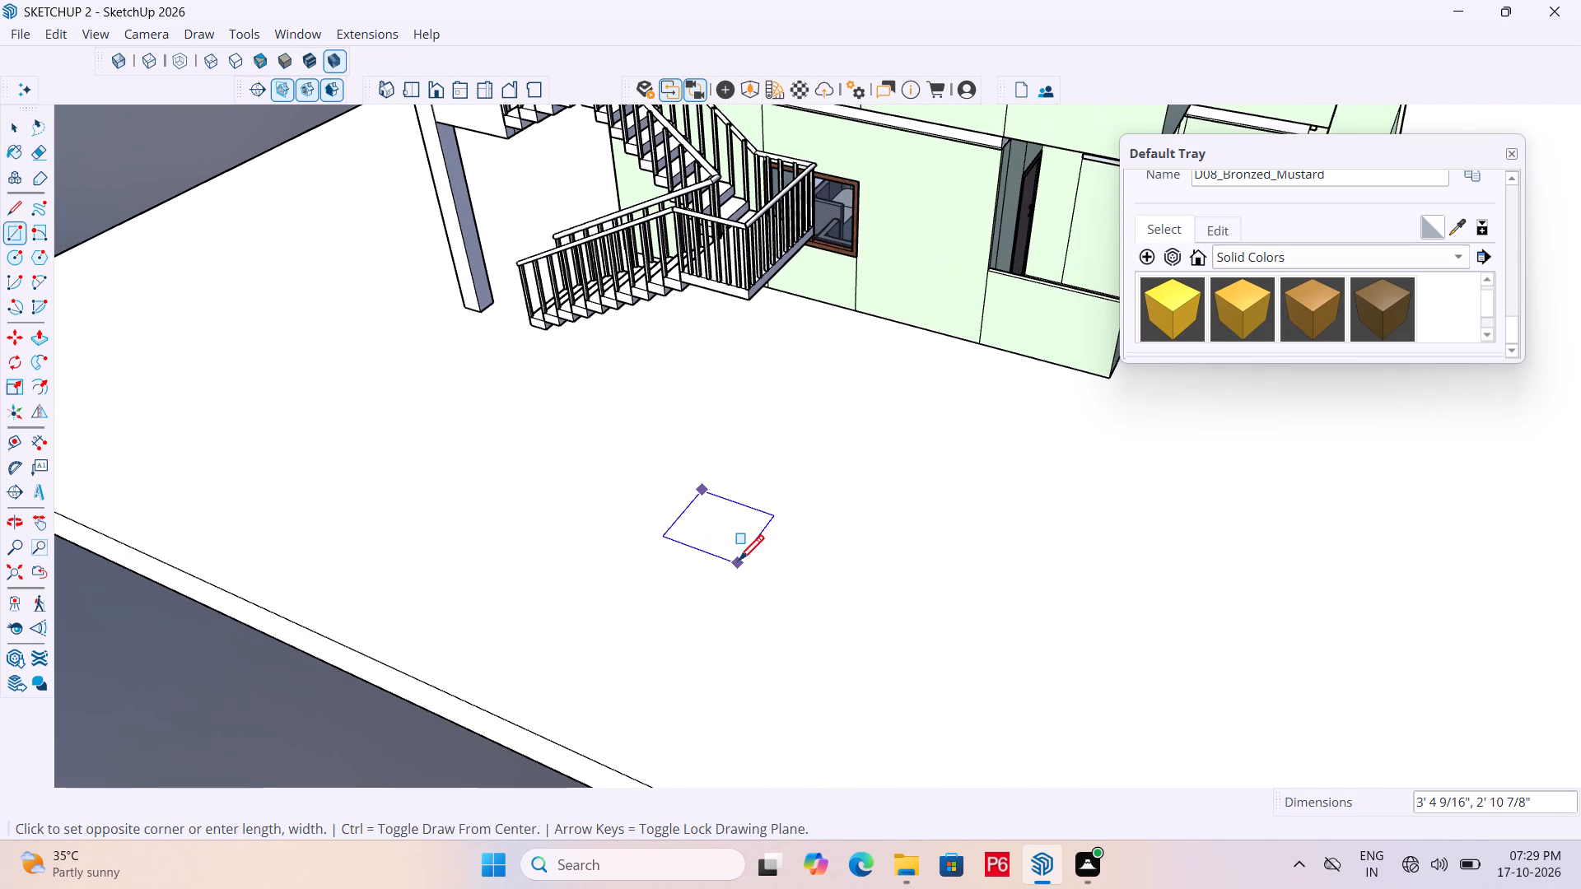
pyautogui.write('9"')
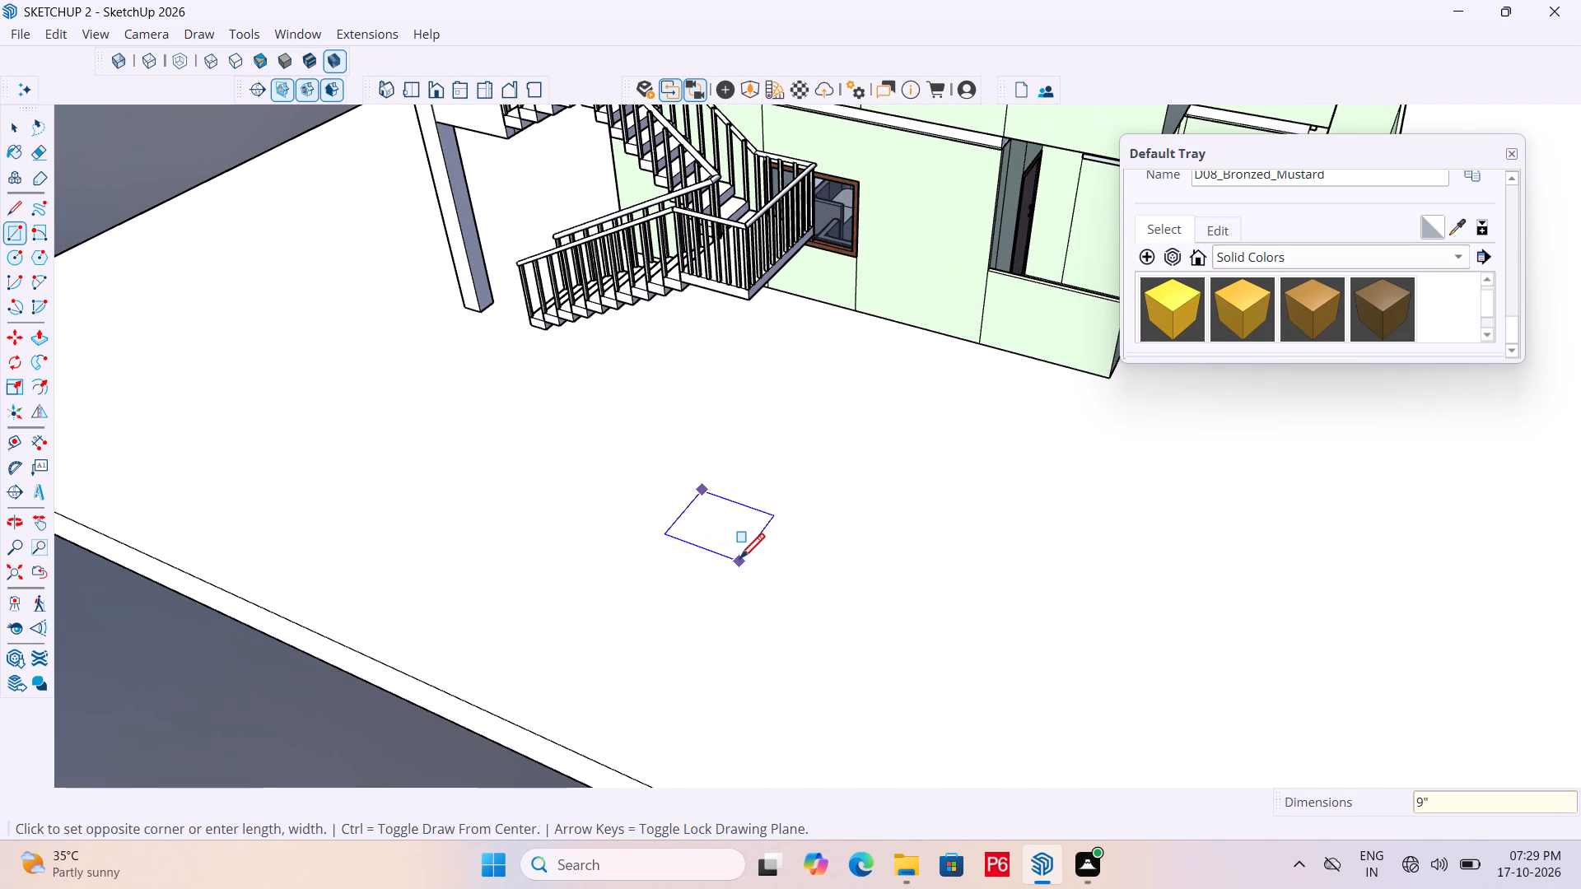
pyautogui.write(',9"')
pyautogui.press('Return')
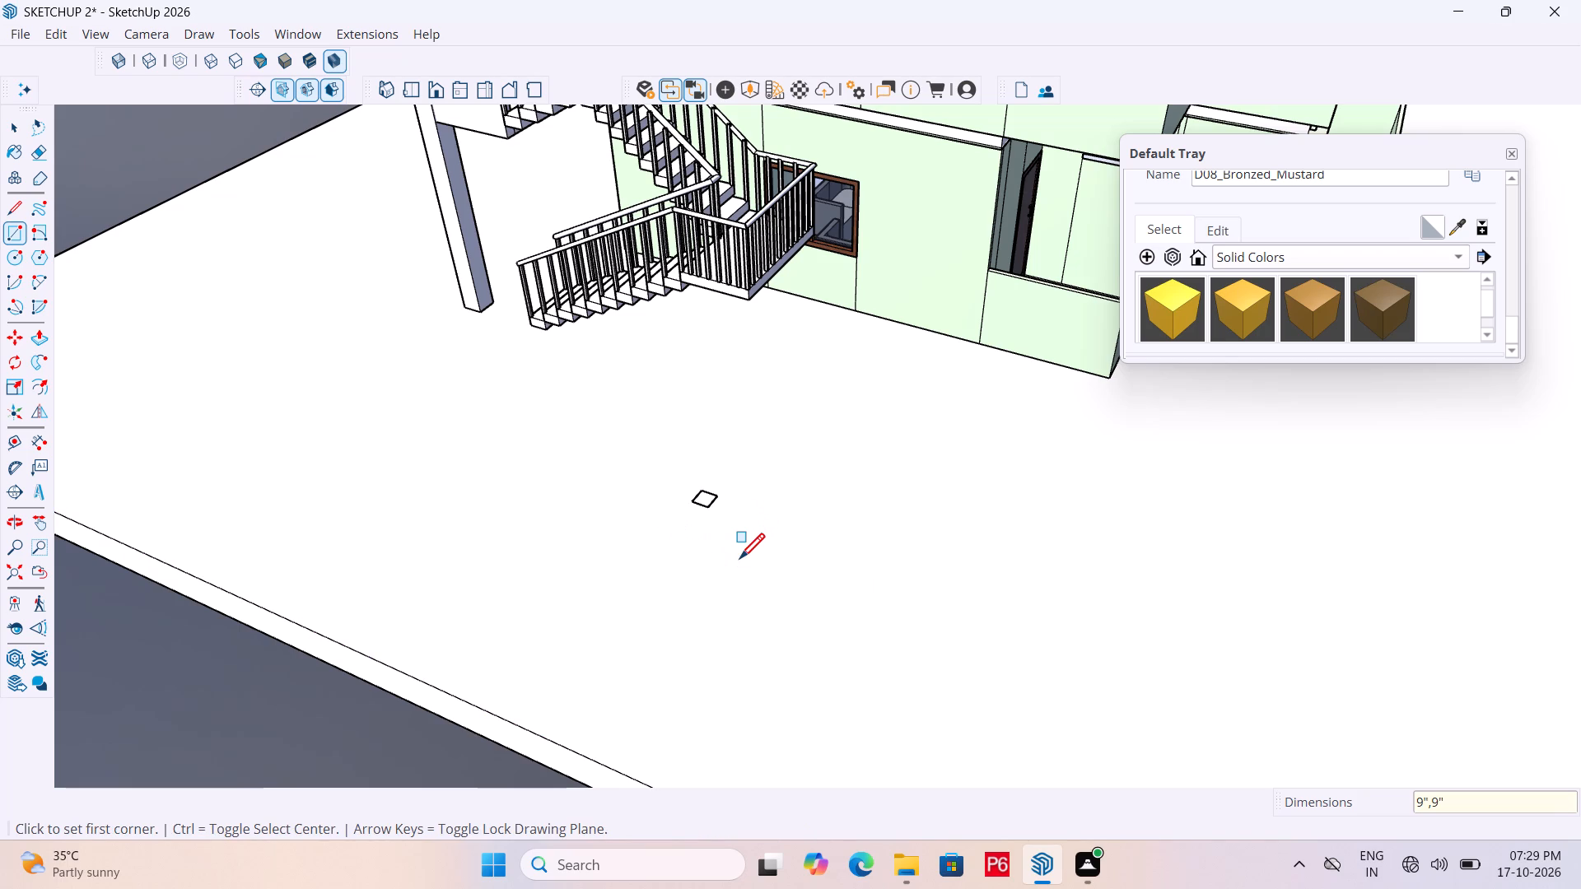
pyautogui.press('space')
# Make a group of the 9" square's face and edges.
pyautogui.scroll(5, 695, 486)
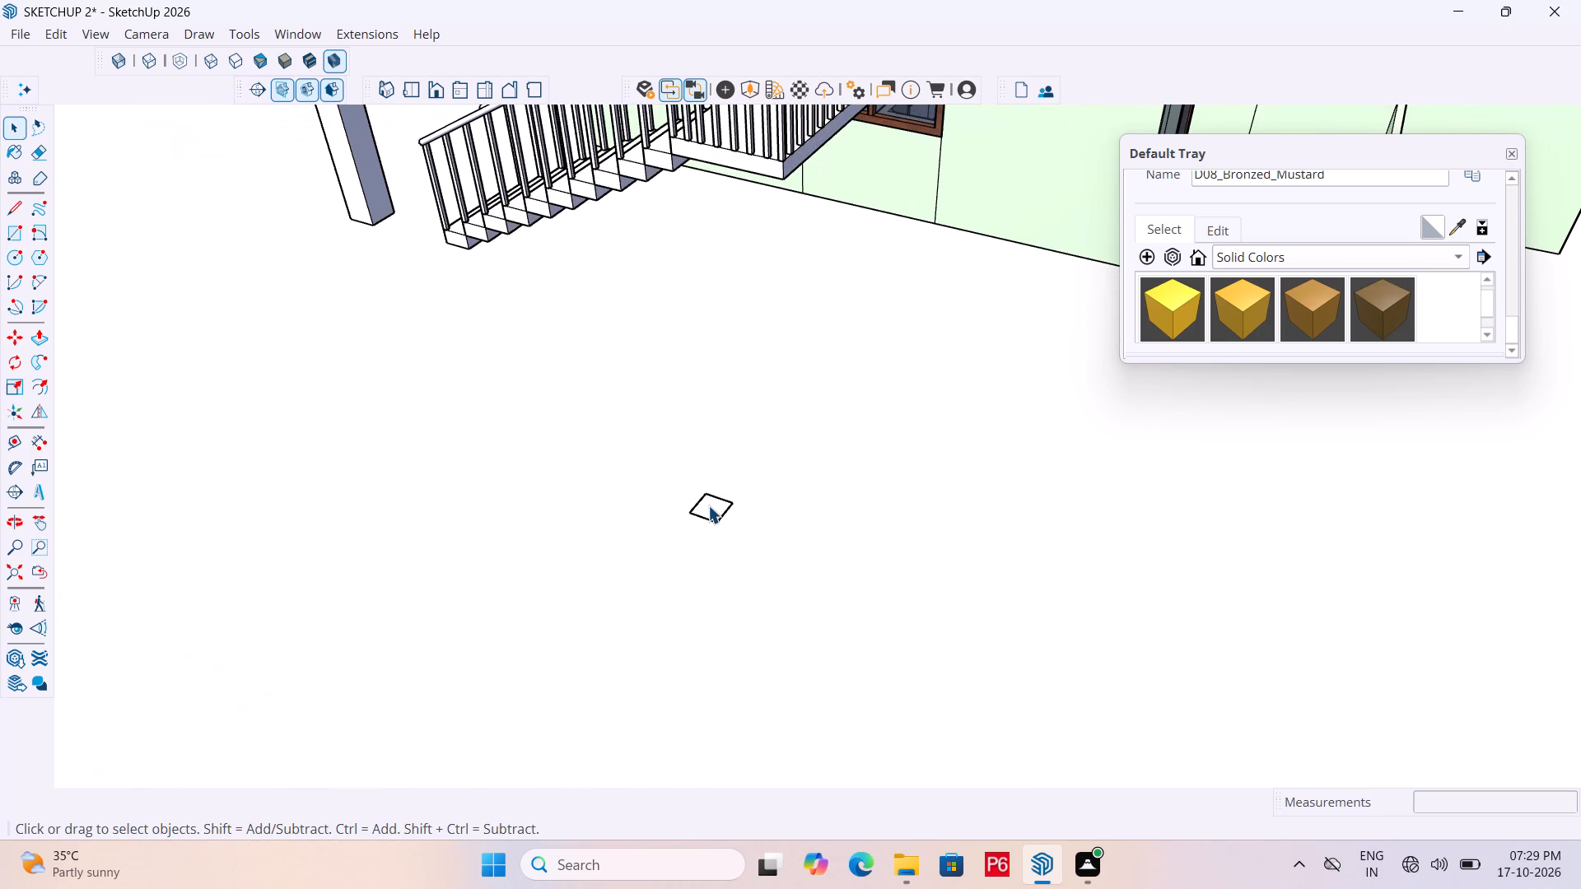
pyautogui.click(708, 505)
pyautogui.doubleClick(708, 505)
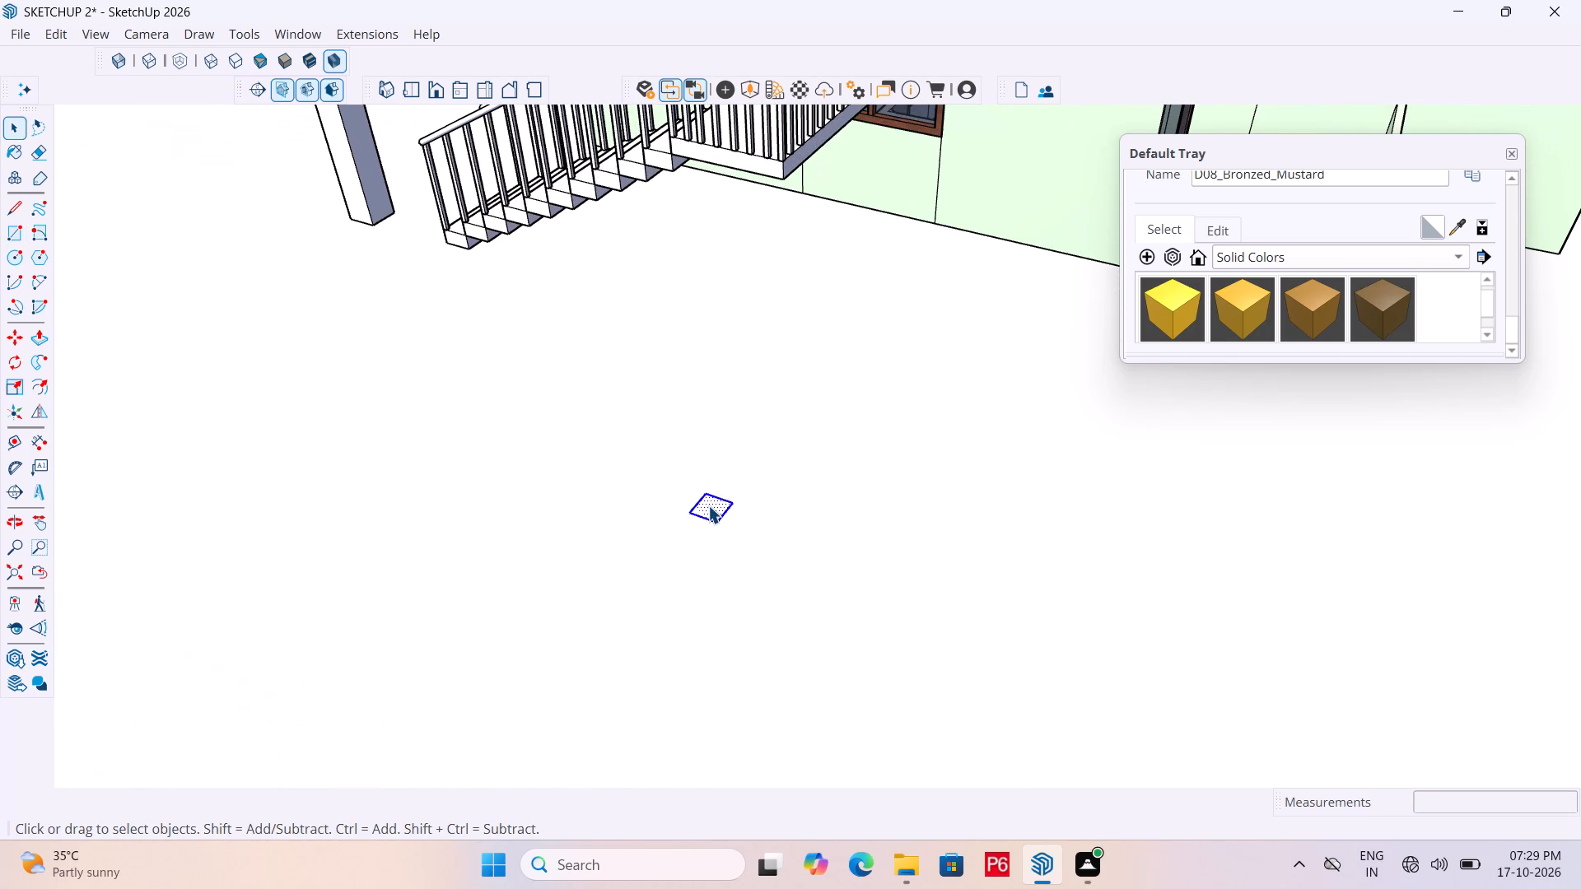
pyautogui.rightClick(708, 505)
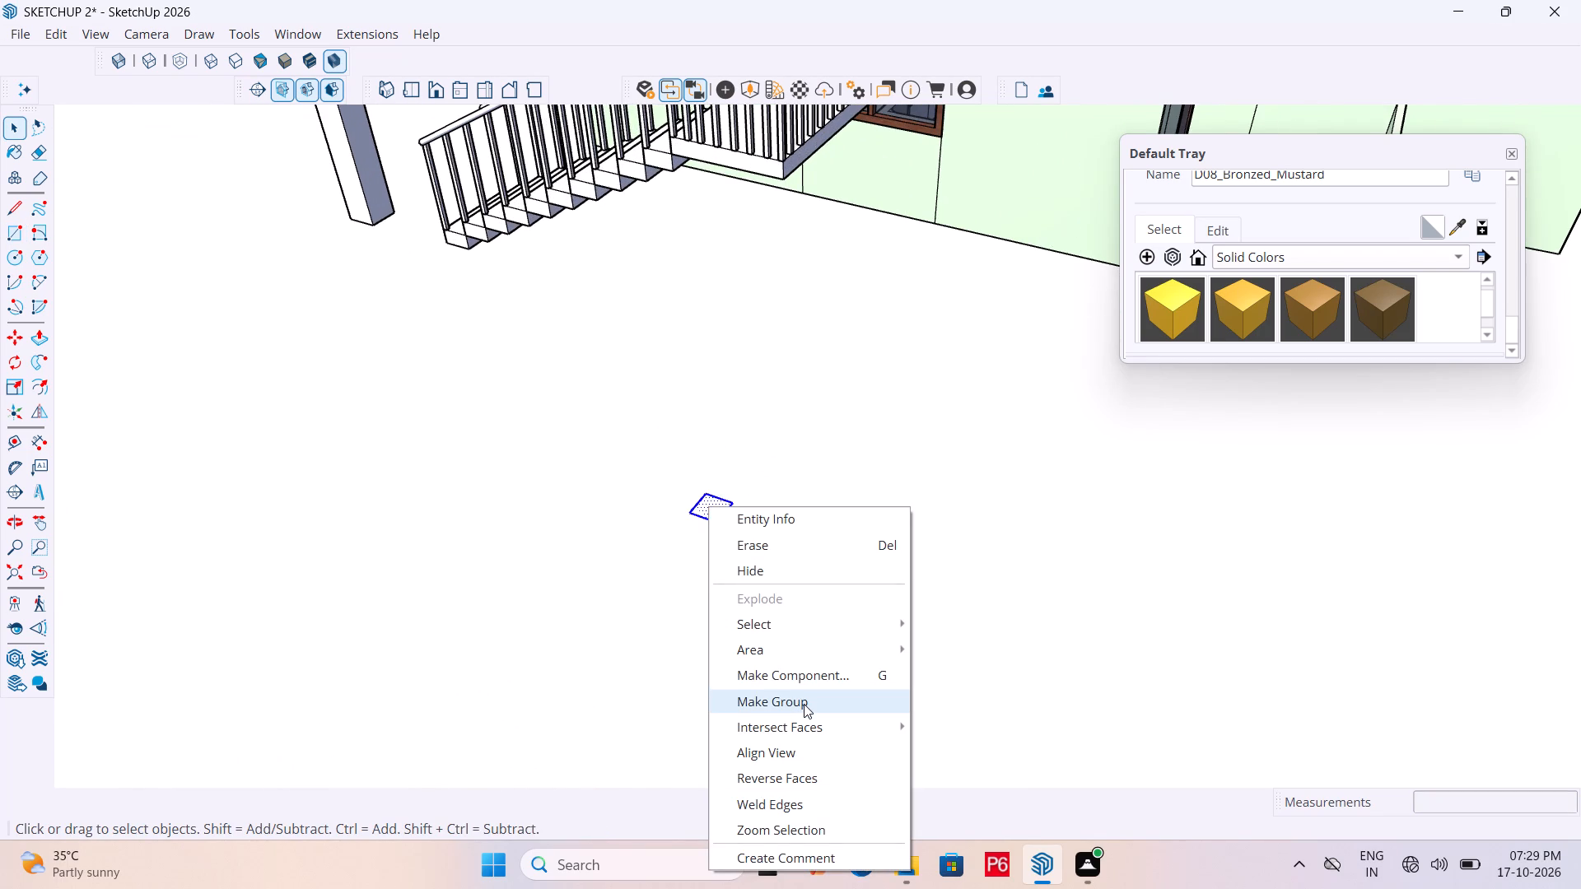
pyautogui.doubleClick(804, 704)
pyautogui.press('space')
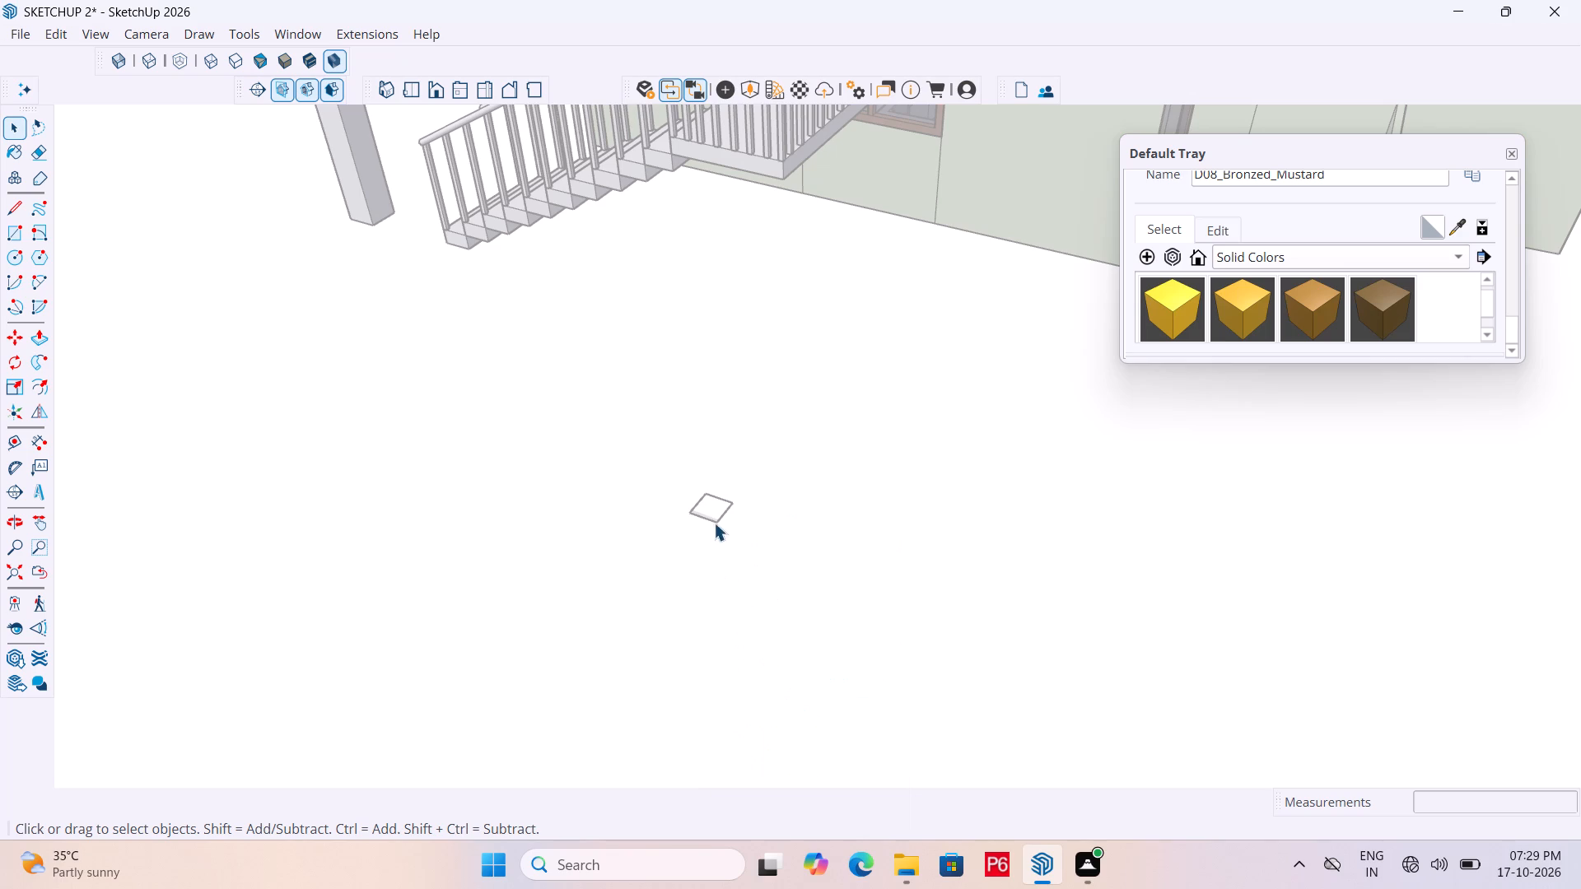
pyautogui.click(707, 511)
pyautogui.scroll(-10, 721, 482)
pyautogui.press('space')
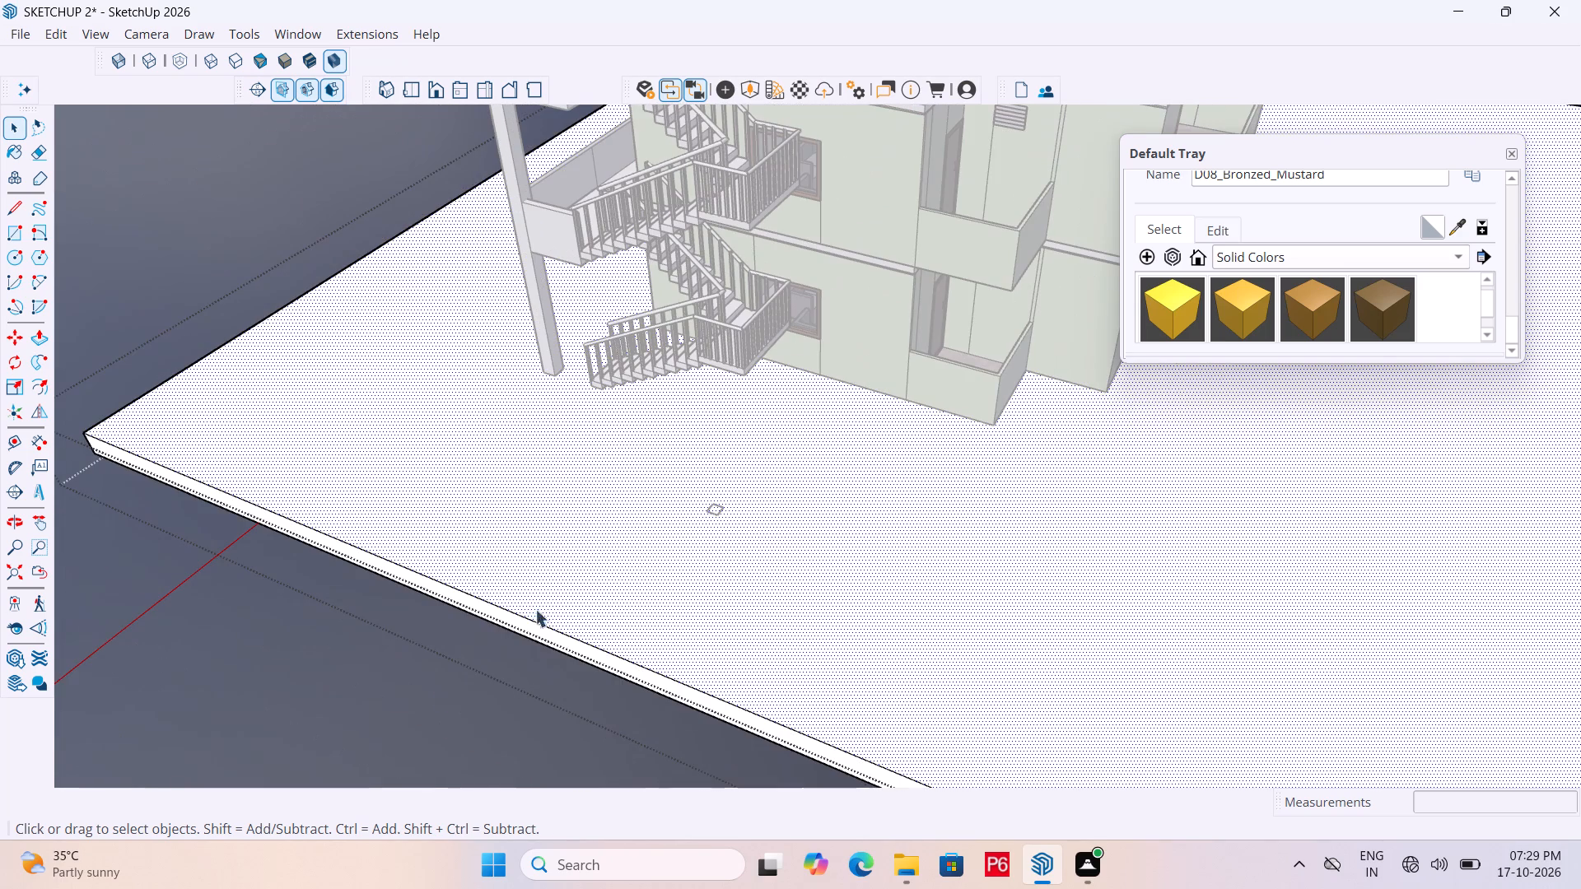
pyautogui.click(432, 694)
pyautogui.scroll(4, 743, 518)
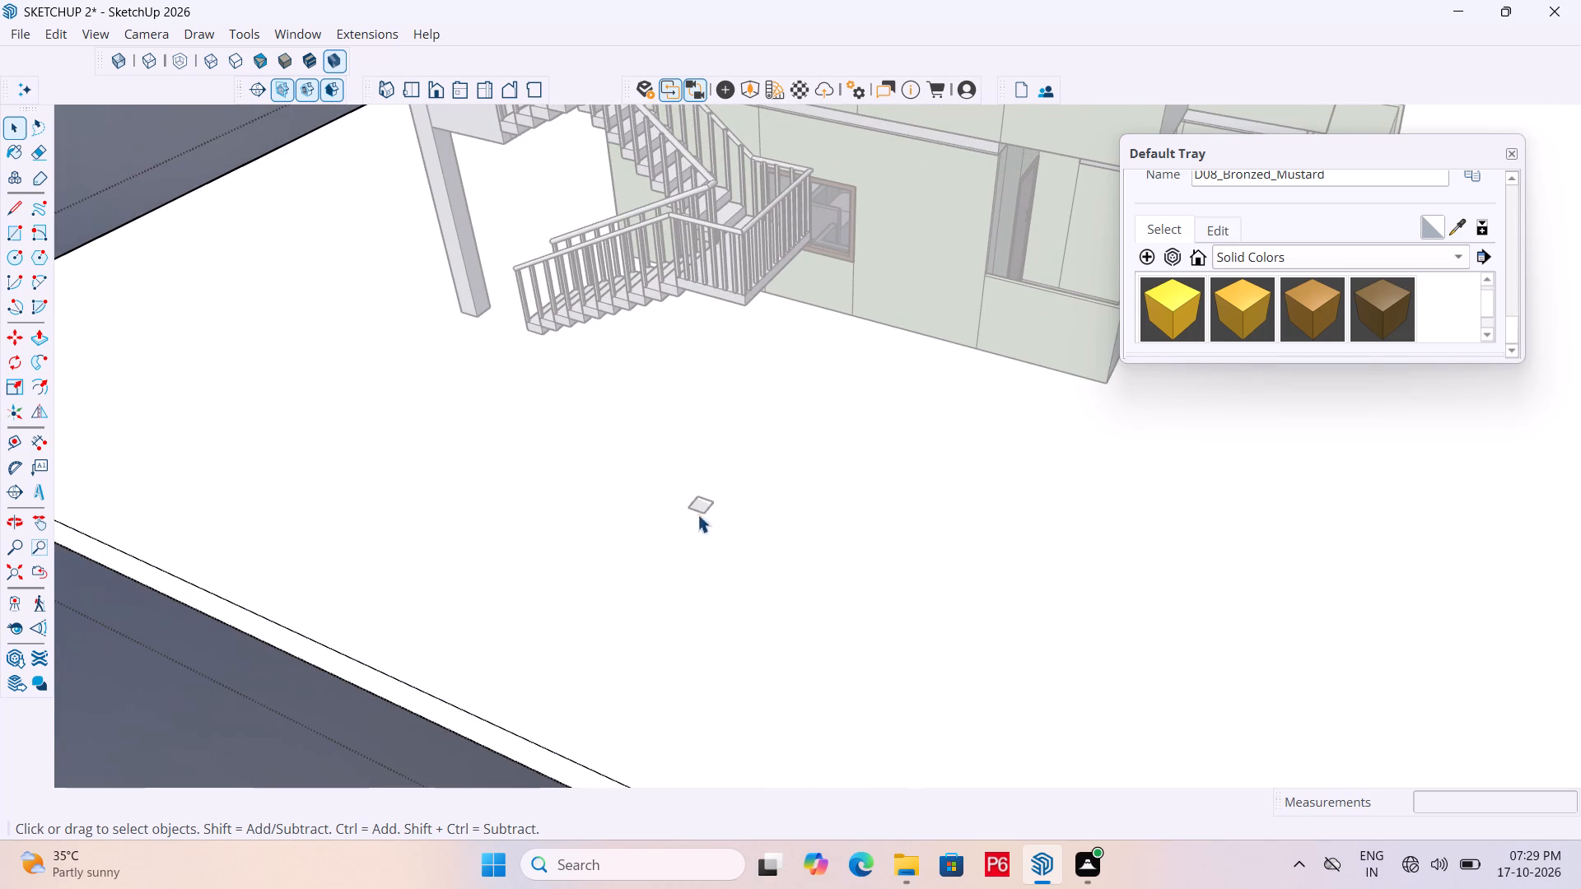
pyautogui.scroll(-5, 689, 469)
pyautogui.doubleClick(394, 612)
# Inside the square's group, Push/Pull the face up 20' 8" to the green wall's top corner, forming a column, and close the group.
pyautogui.scroll(10, 718, 489)
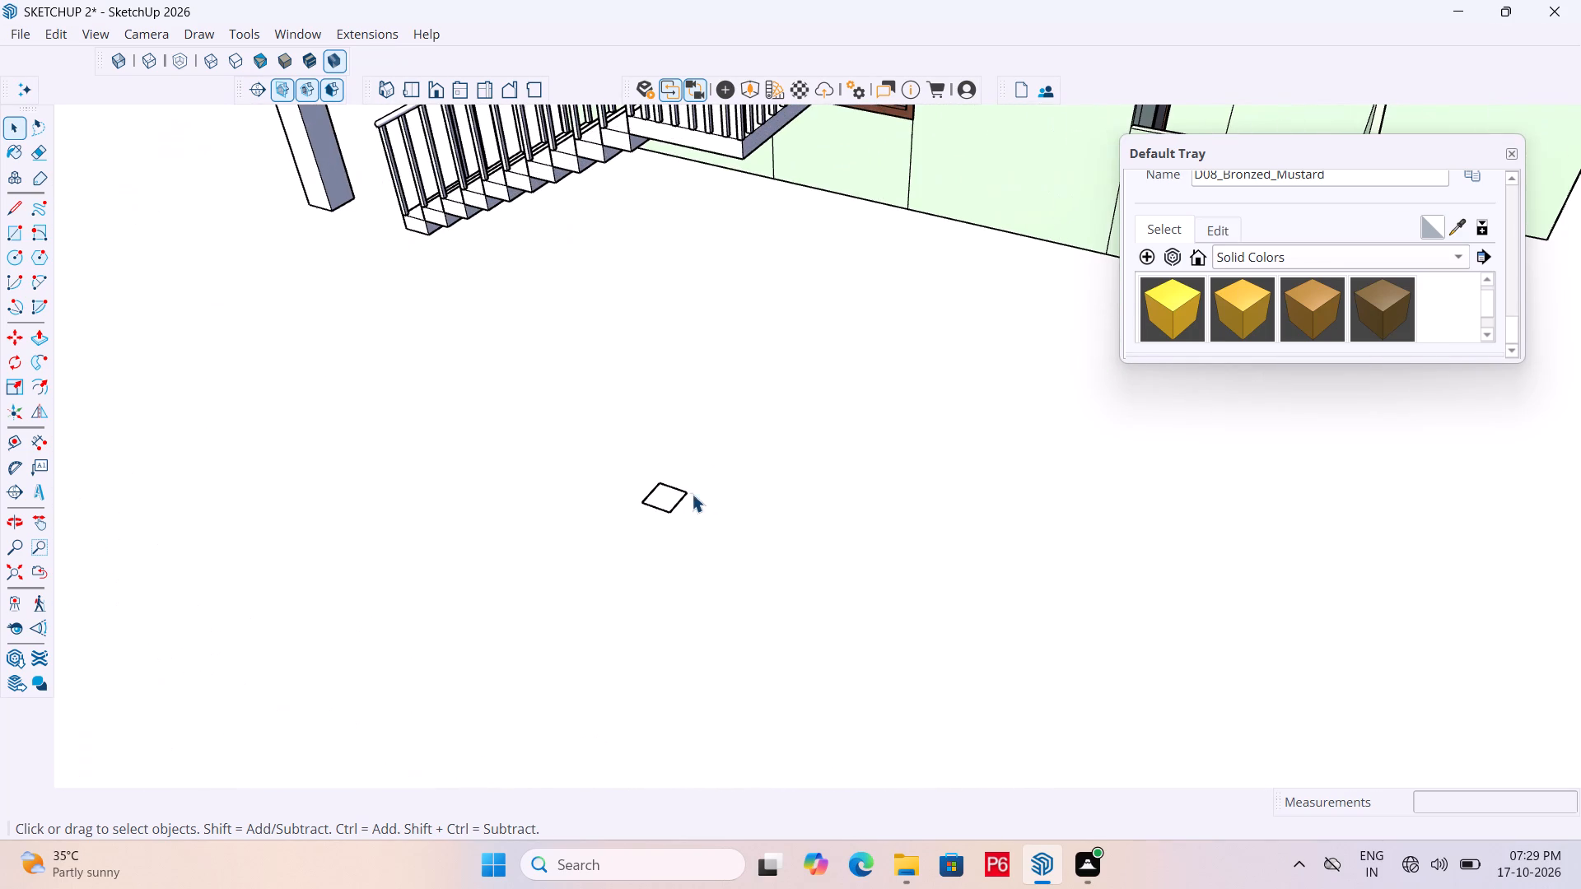
pyautogui.click(664, 500)
pyautogui.doubleClick(664, 500)
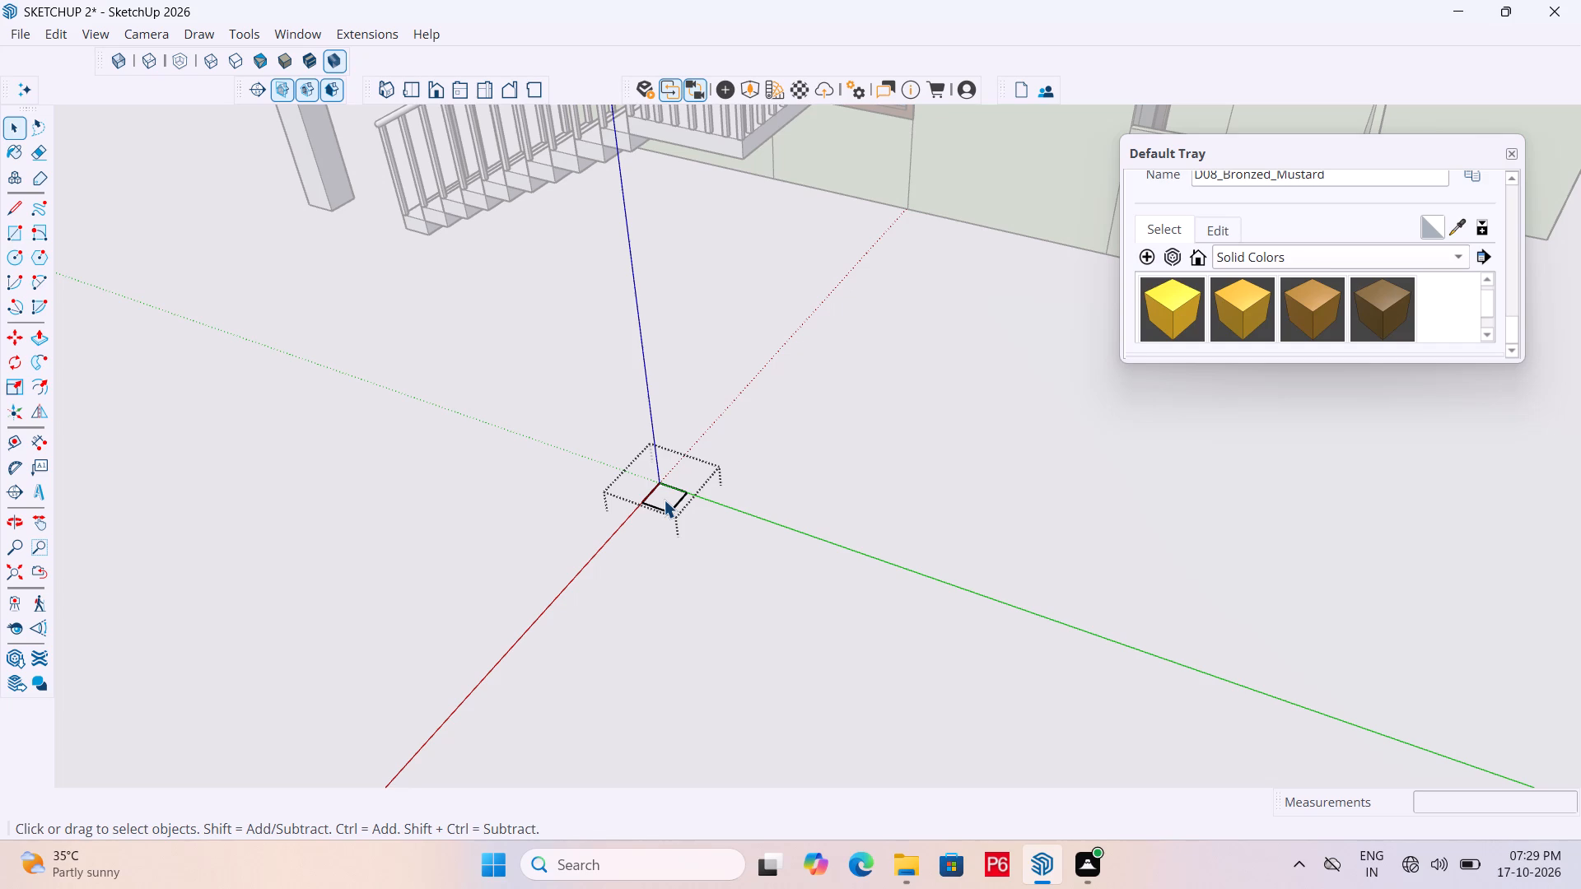
pyautogui.press('p')
pyautogui.scroll(9, 671, 448)
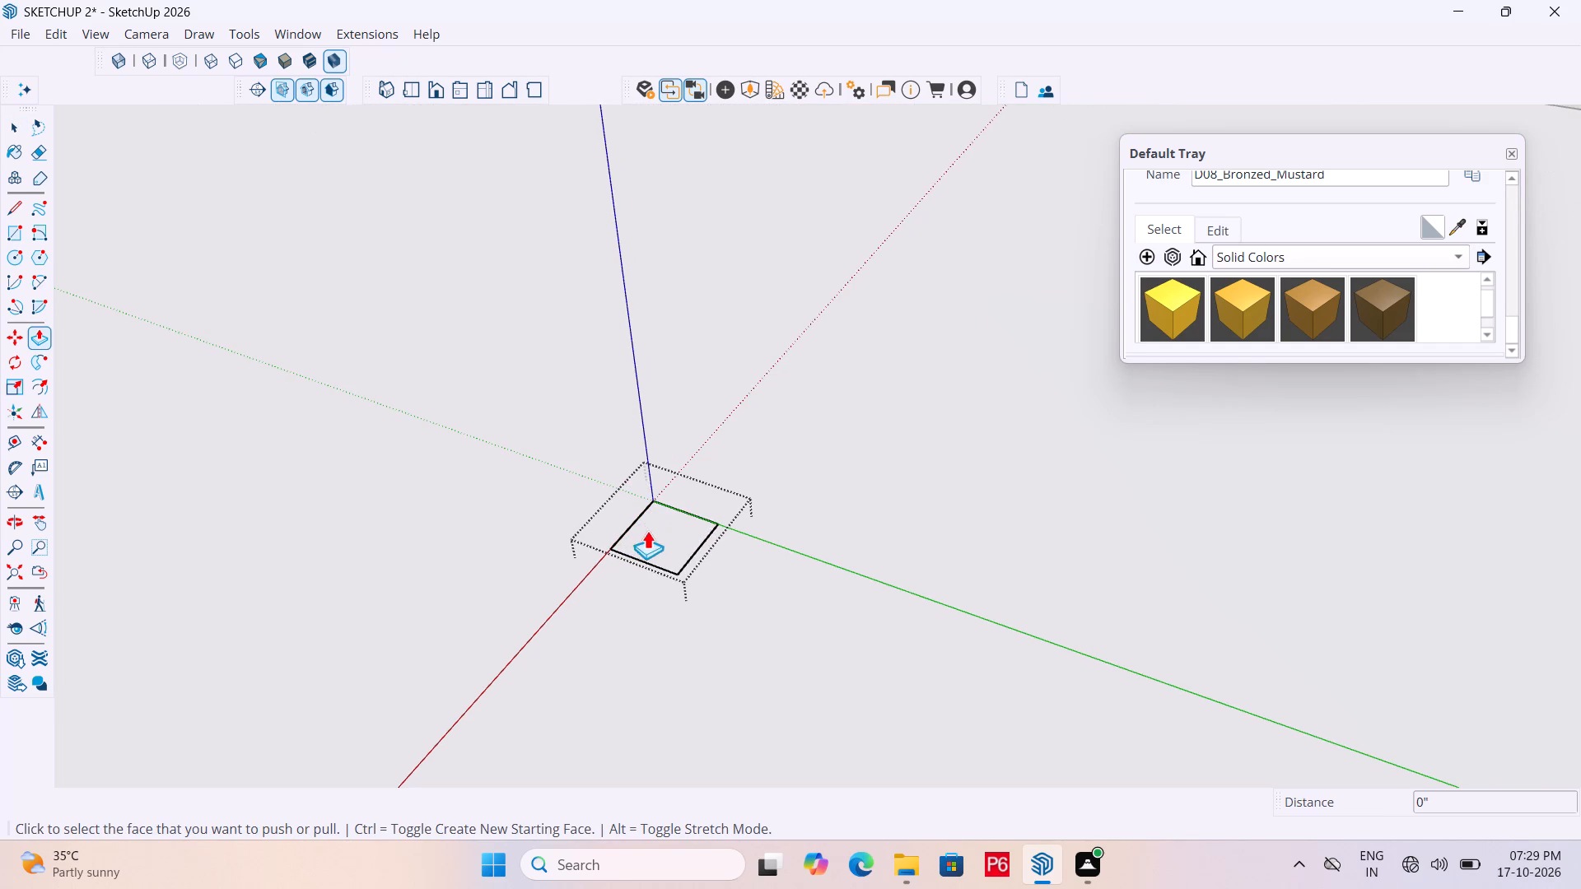
pyautogui.click(678, 536)
pyautogui.scroll(-8, 660, 352)
pyautogui.scroll(-7, 781, 417)
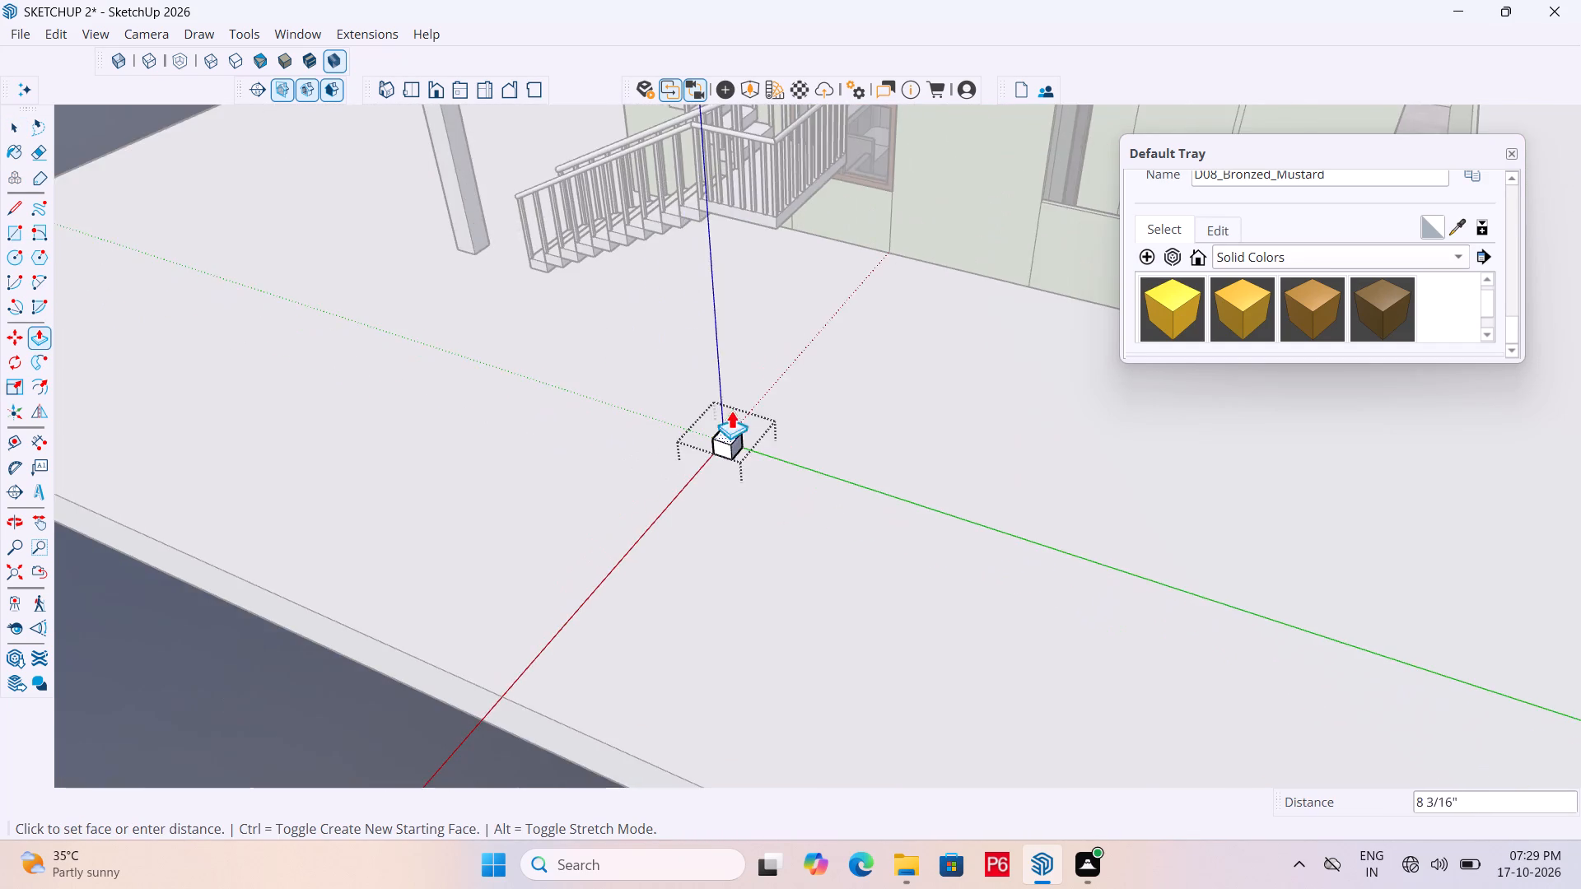
pyautogui.scroll(-15, 710, 356)
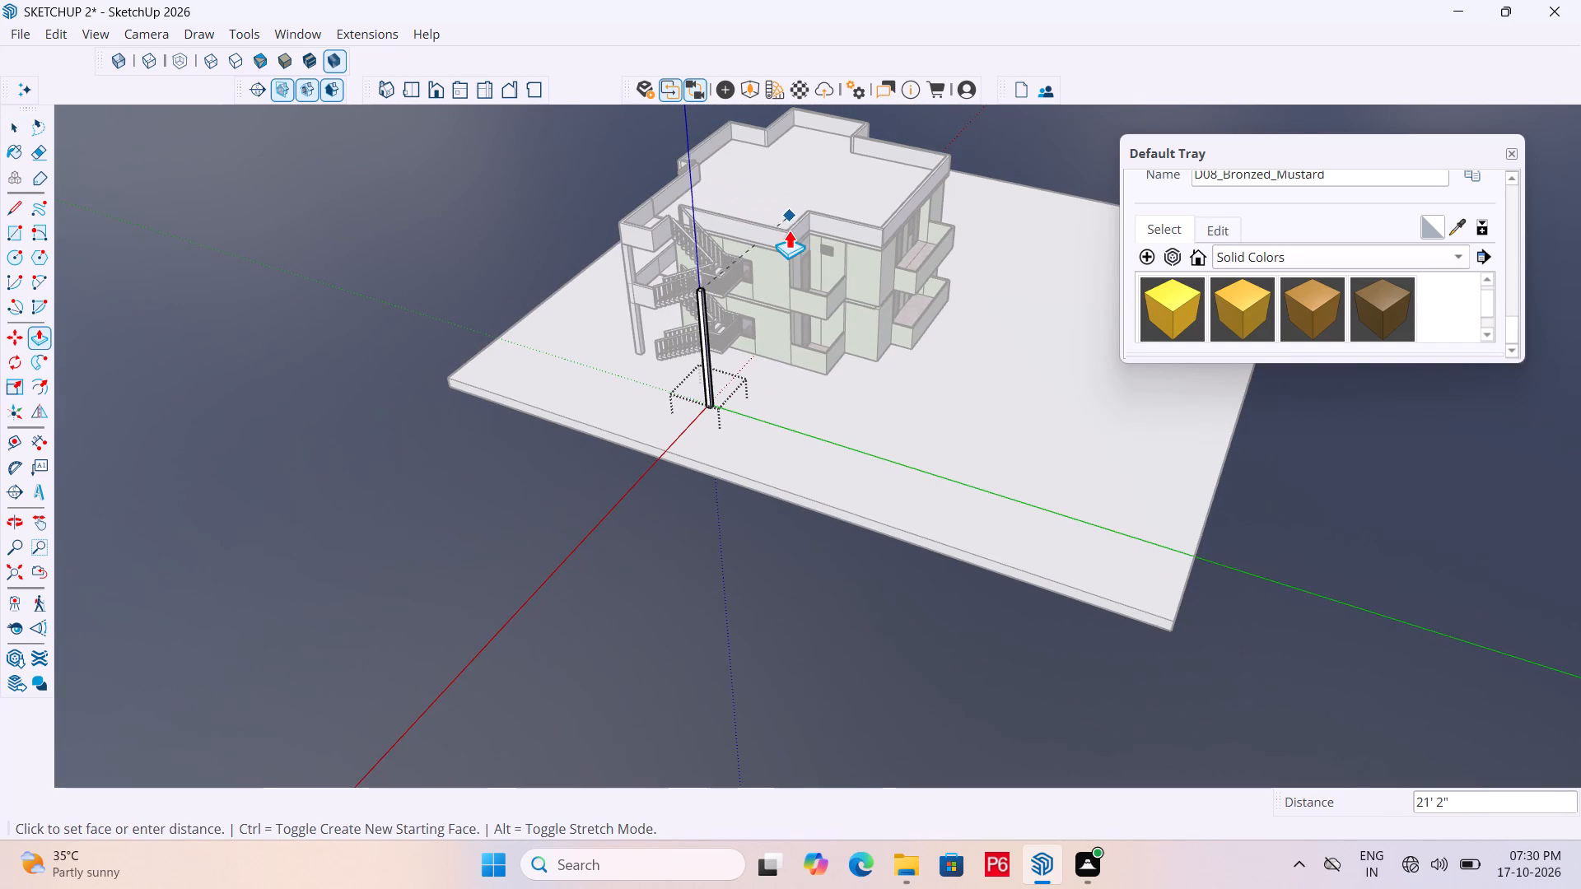
pyautogui.scroll(11, 788, 230)
pyautogui.scroll(10, 795, 260)
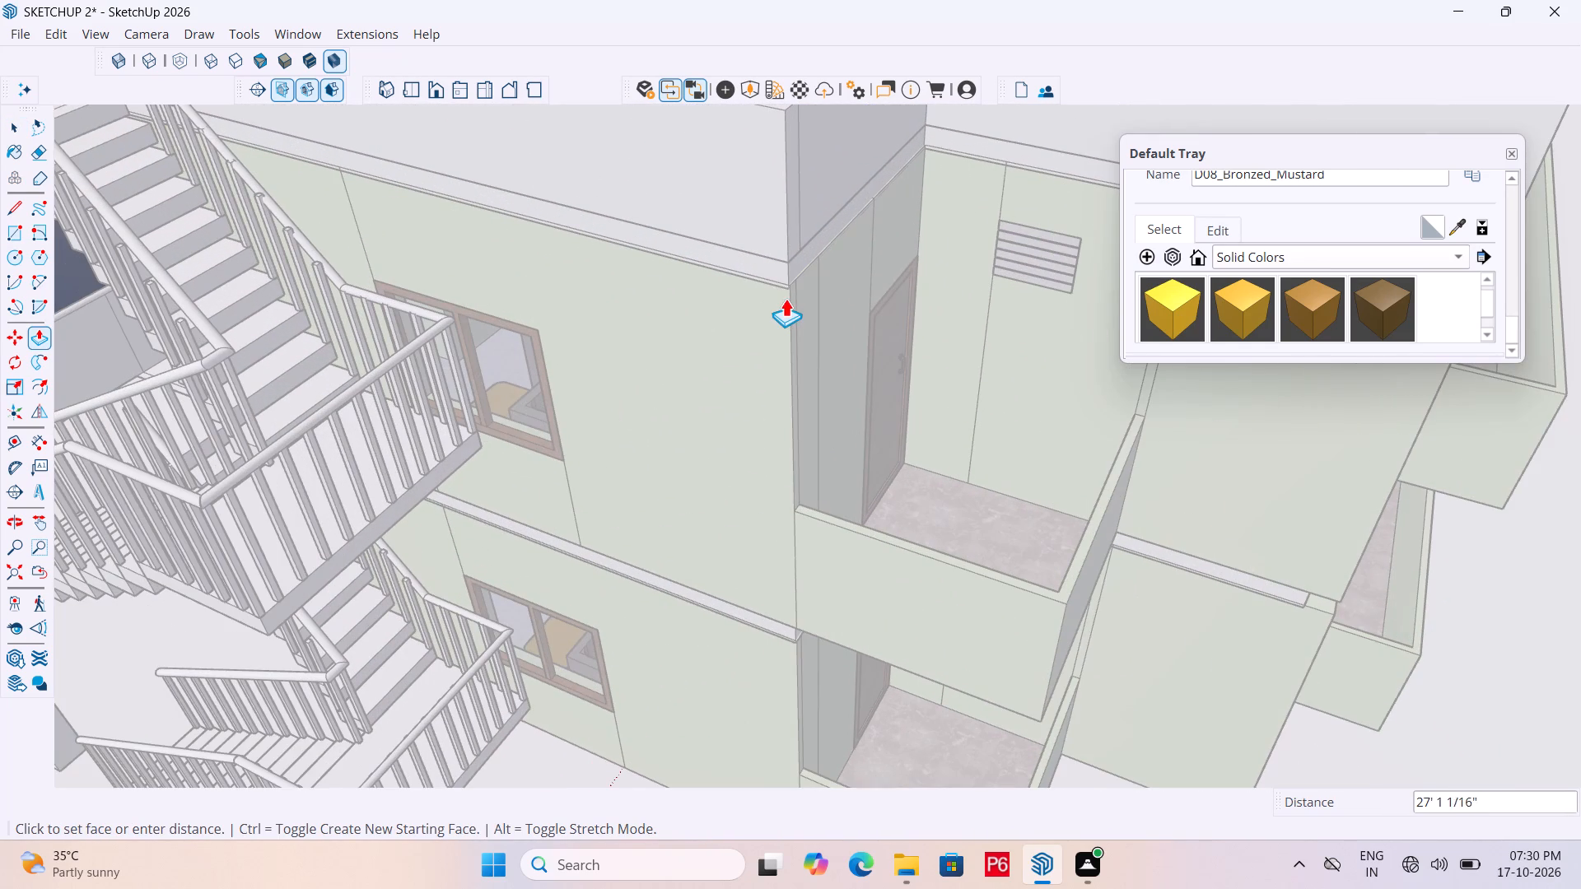
pyautogui.click(791, 280)
pyautogui.scroll(-6, 705, 164)
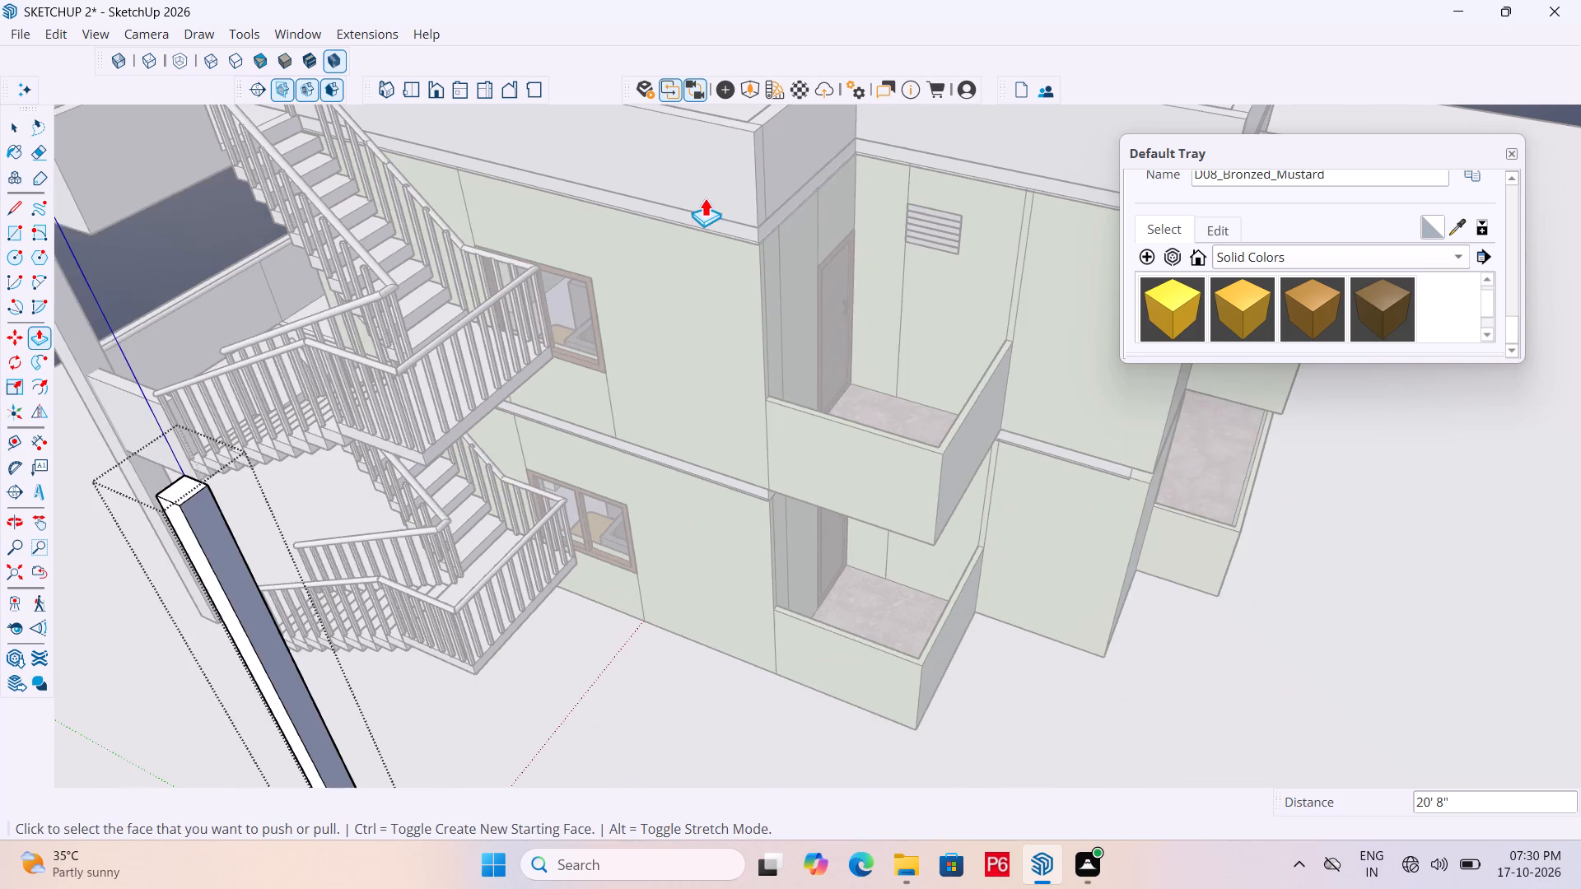
pyautogui.scroll(-4, 702, 203)
pyautogui.press('space')
pyautogui.click(100, 338)
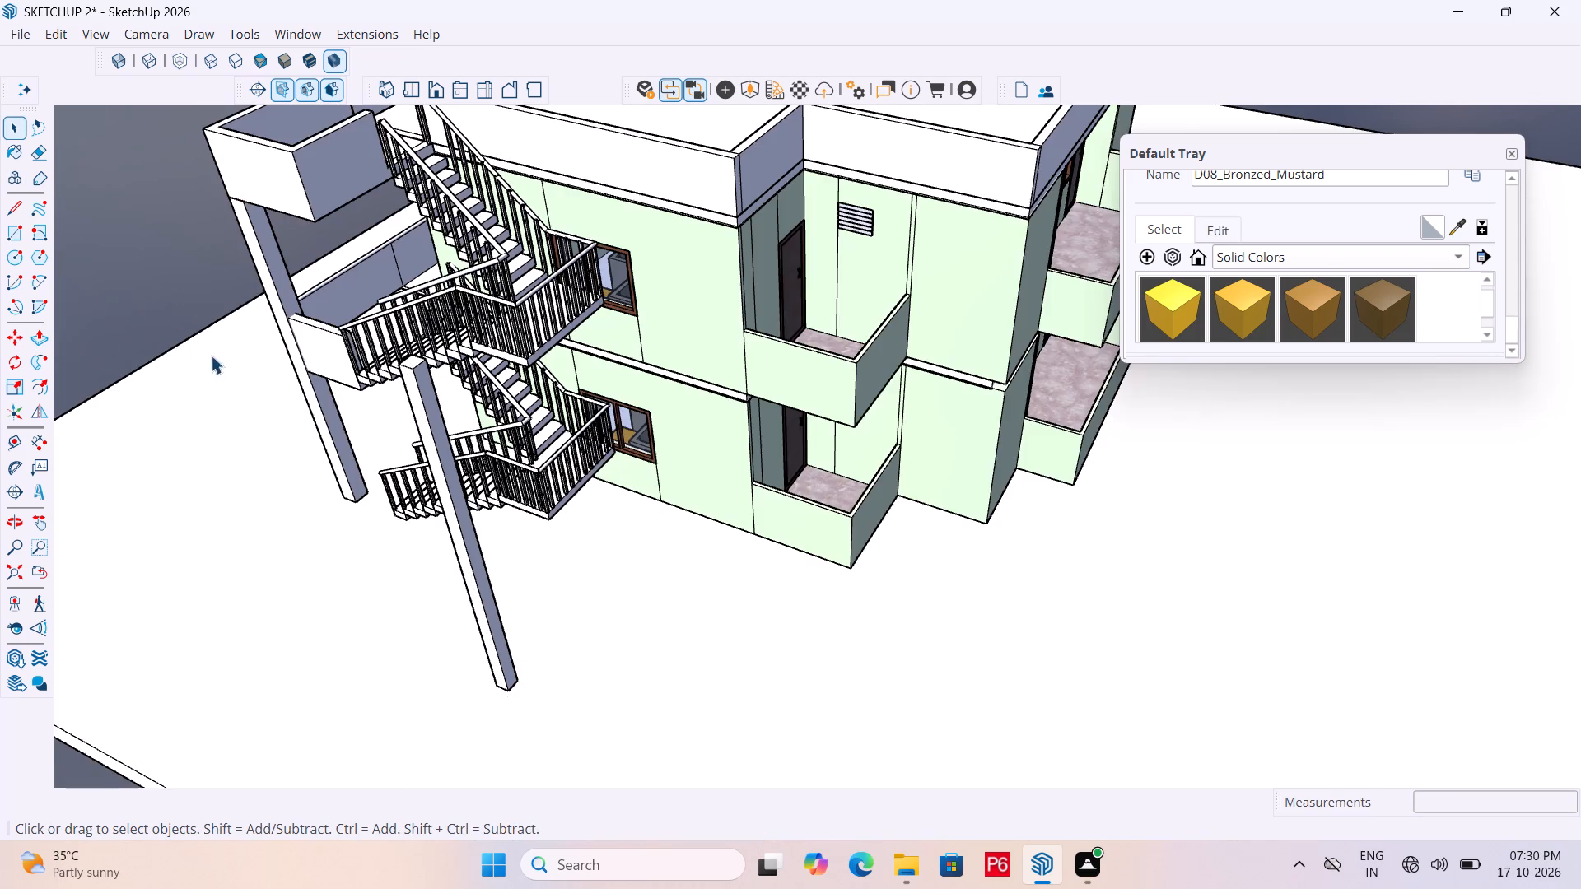
# Move the new column about 8' 9" by its base corner, straight towards the house wall beside the staircase.
pyautogui.scroll(4, 493, 692)
pyautogui.click(507, 675)
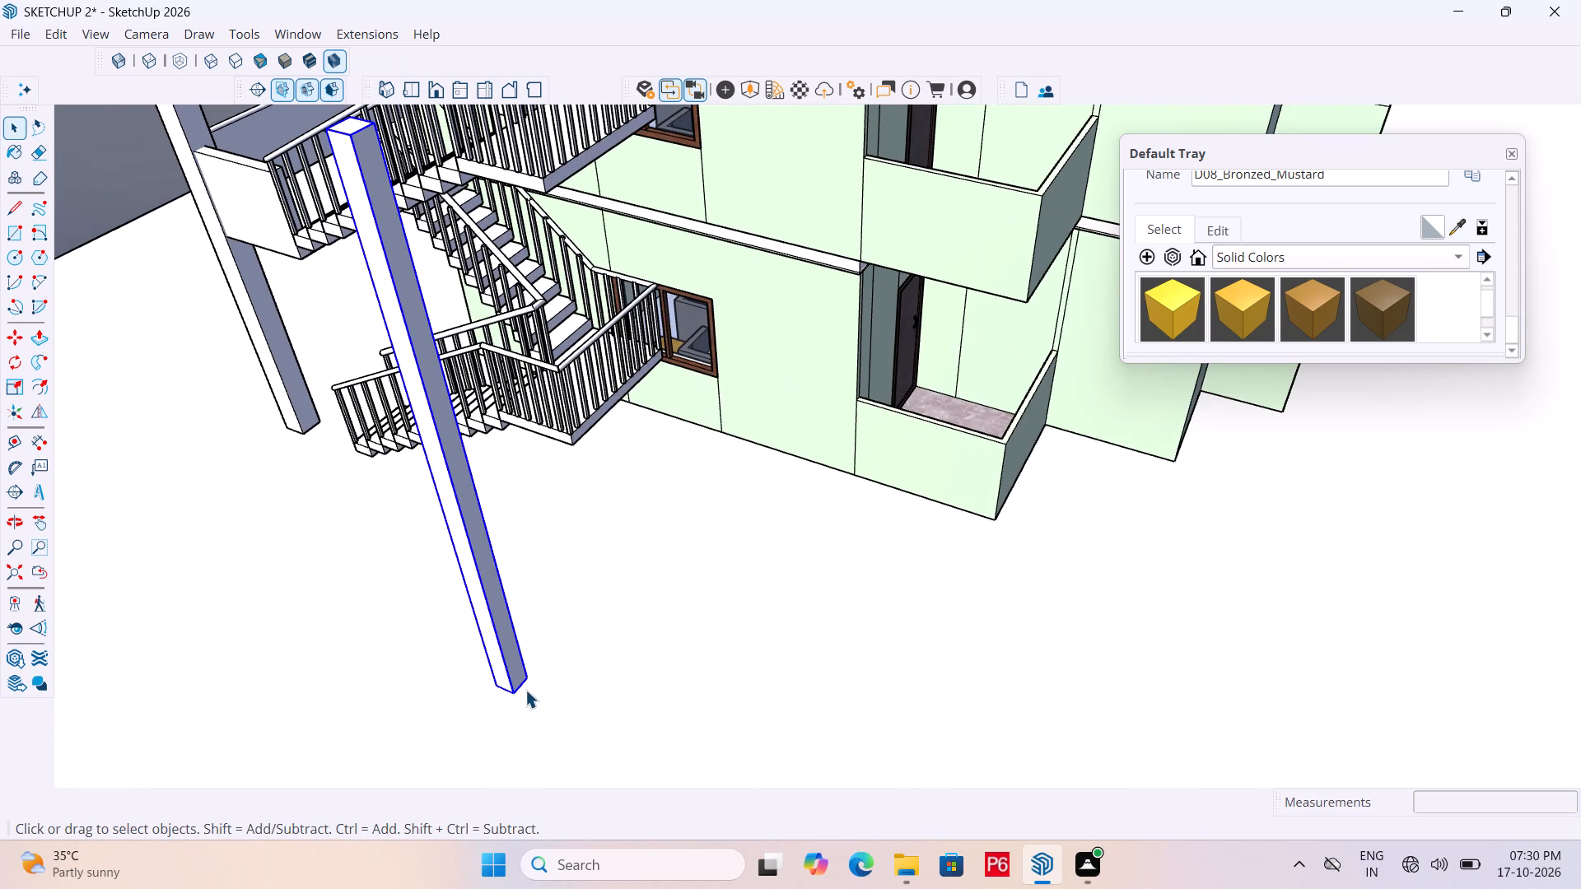
pyautogui.press('m')
pyautogui.click(523, 699)
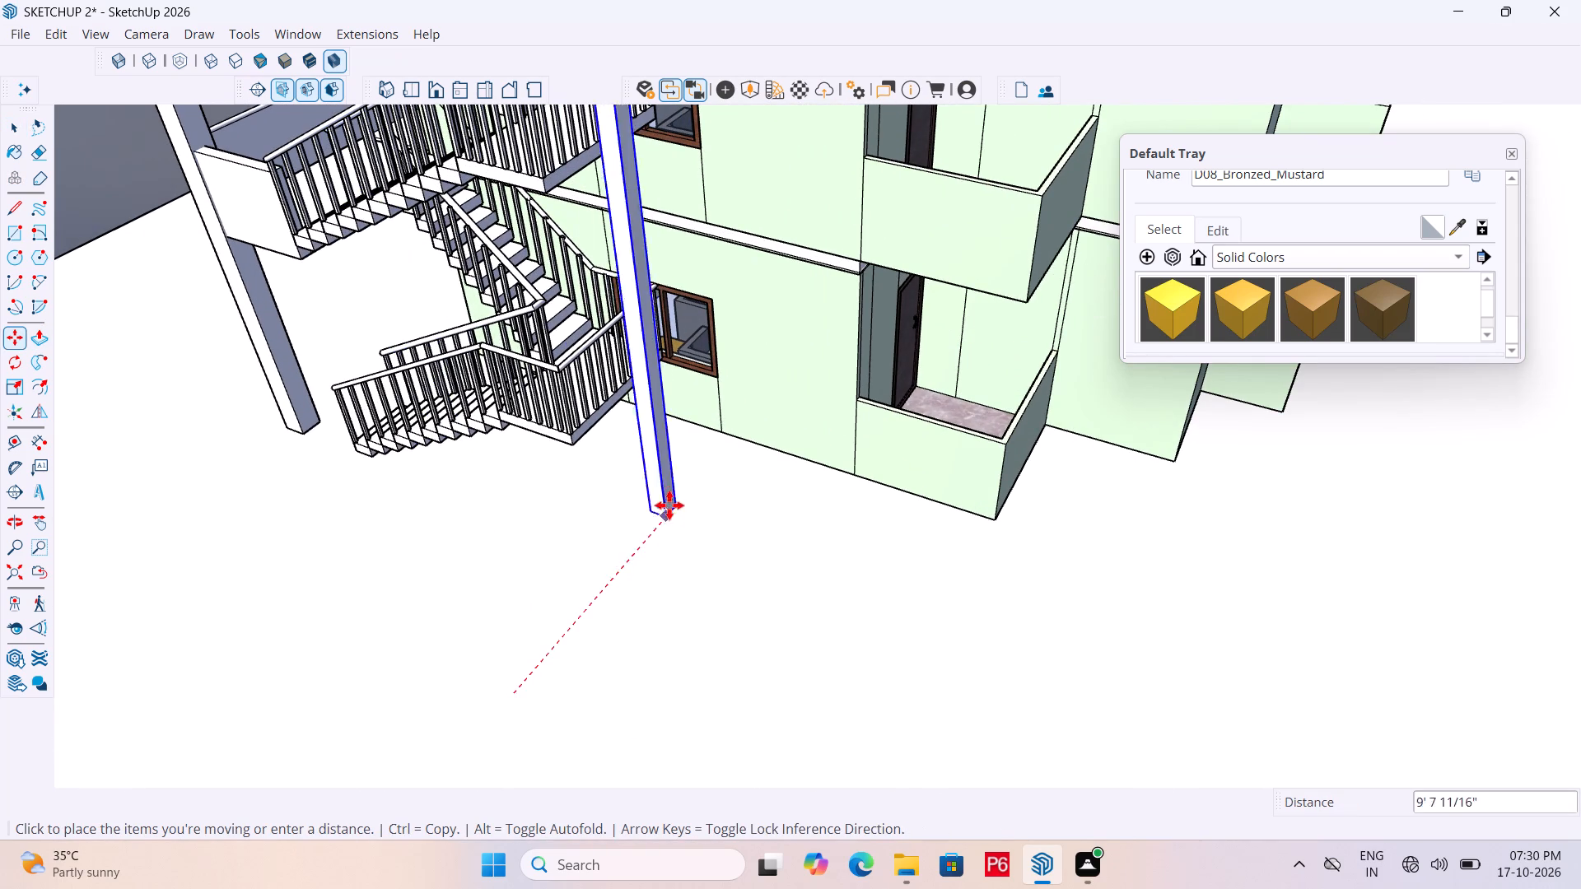
pyautogui.click(665, 542)
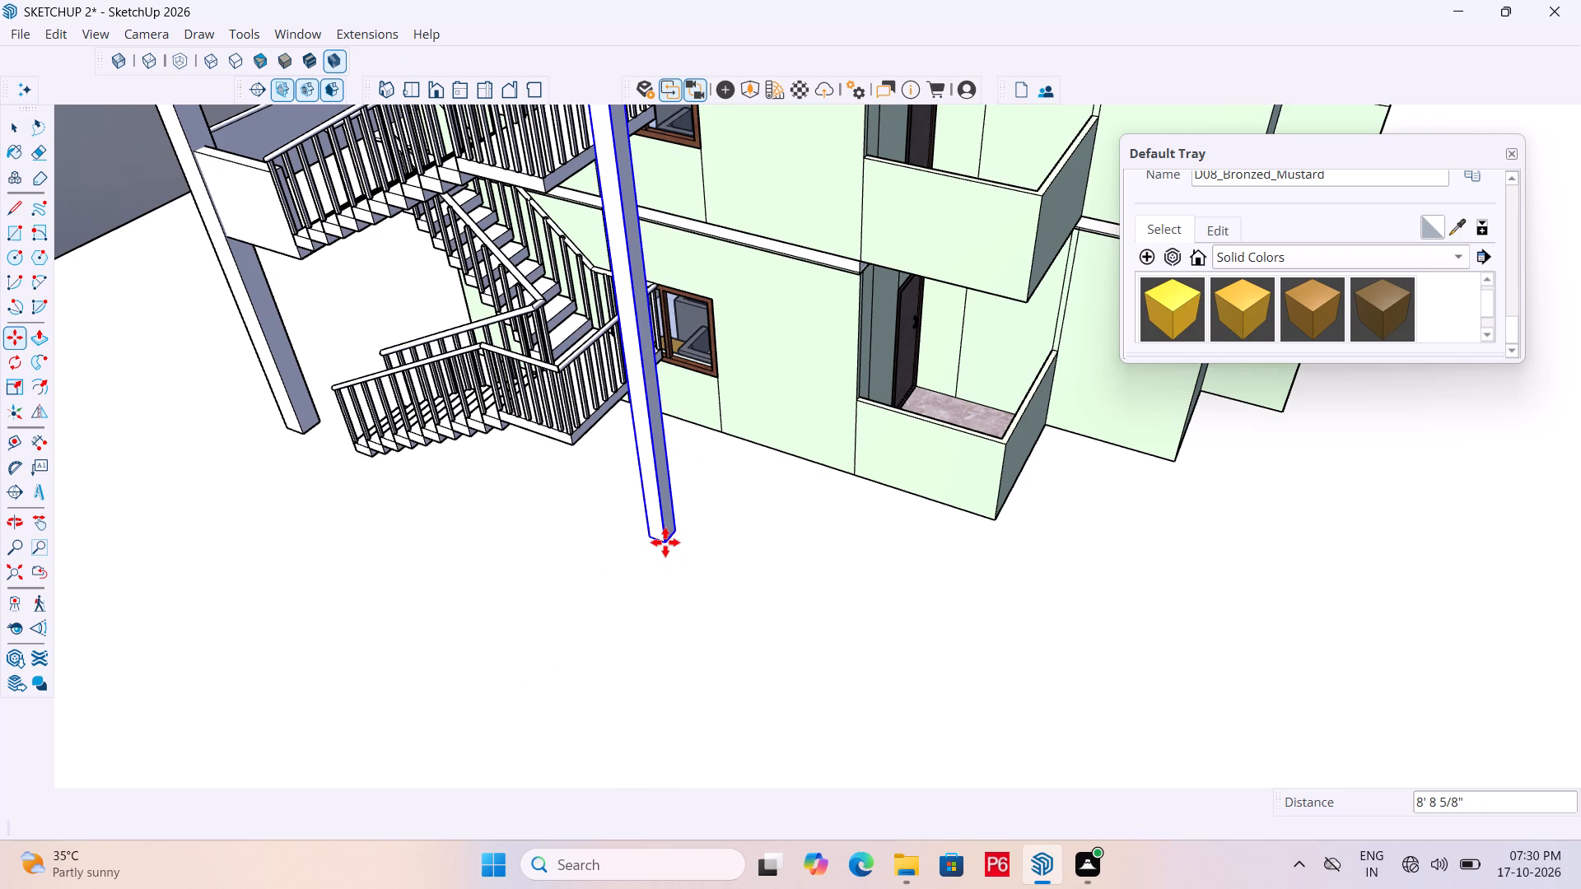
# Save the model with the new column in place.
pyautogui.moveTo(725, 509); pyautogui.dragTo(545, 509, button='middle')
pyautogui.press('Escape')
pyautogui.hotkey('ctrl', 's')
pyautogui.hotkey('ctrl', 's')
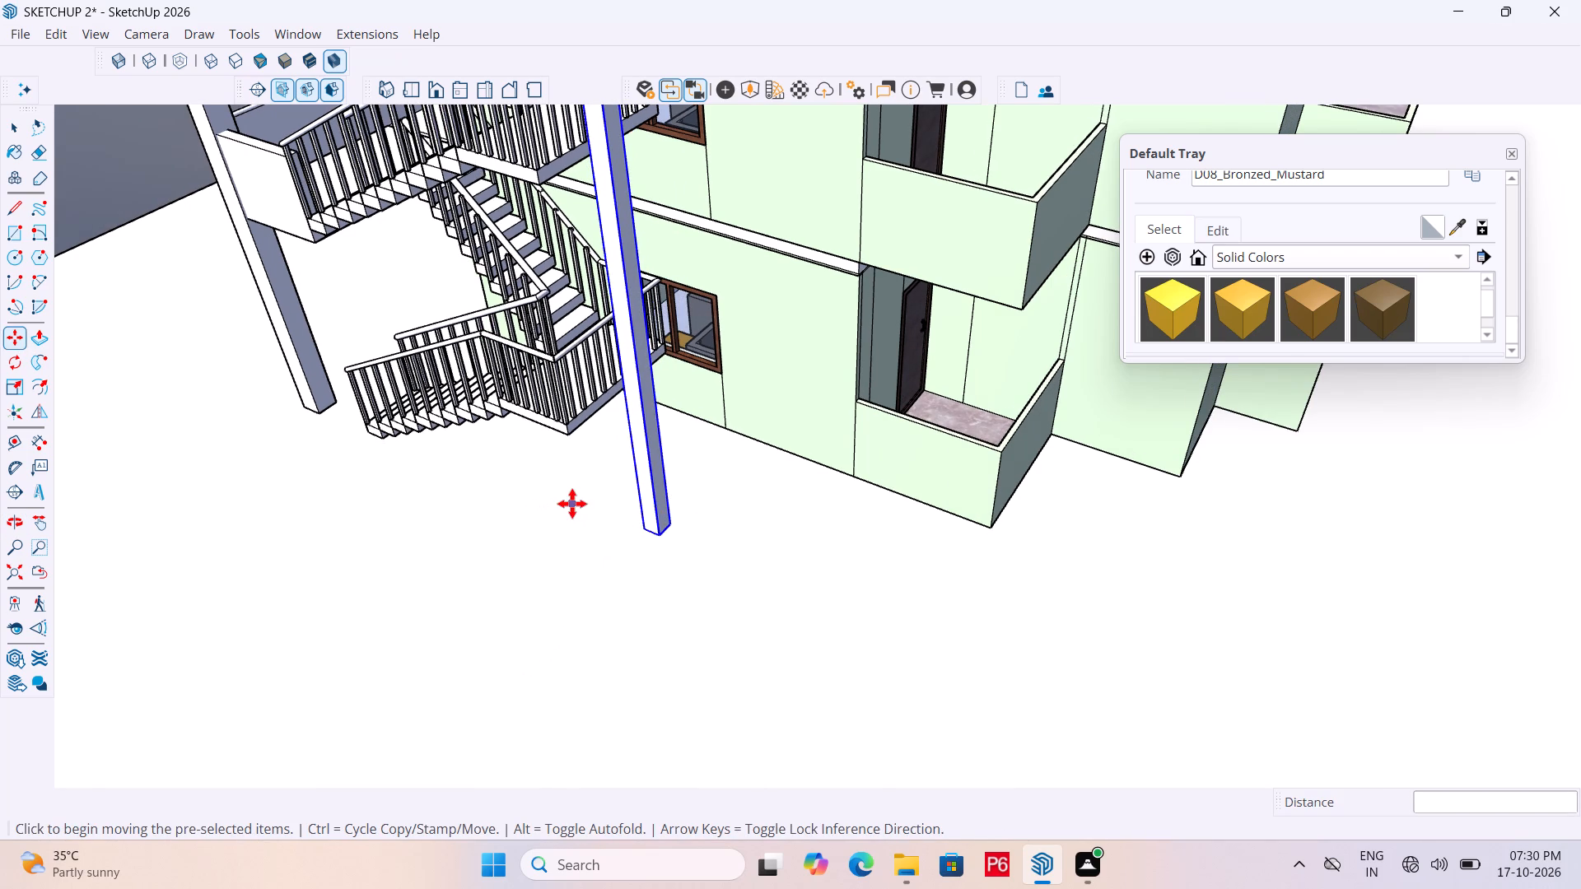
pyautogui.hotkey('ctrl', 's')
pyautogui.hotkey('ctrl', 's')
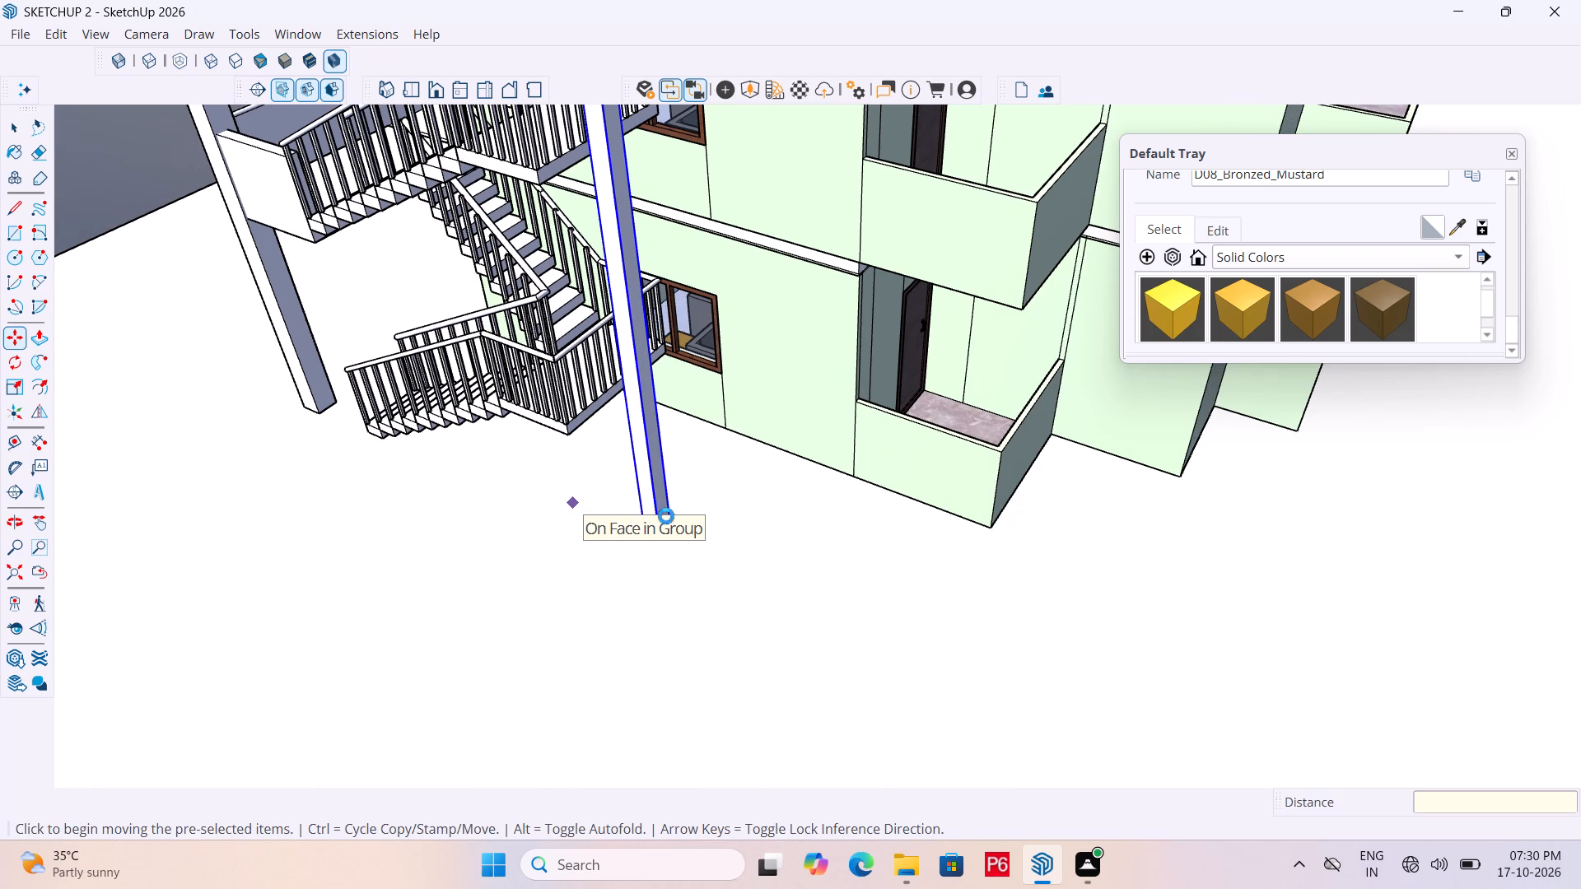
# Move the column by its base corner onto the base of the house wall, beneath the staircase landing next to the window.
pyautogui.scroll(-3, 720, 528)
pyautogui.moveTo(683, 522); pyautogui.dragTo(520, 510, button='middle')
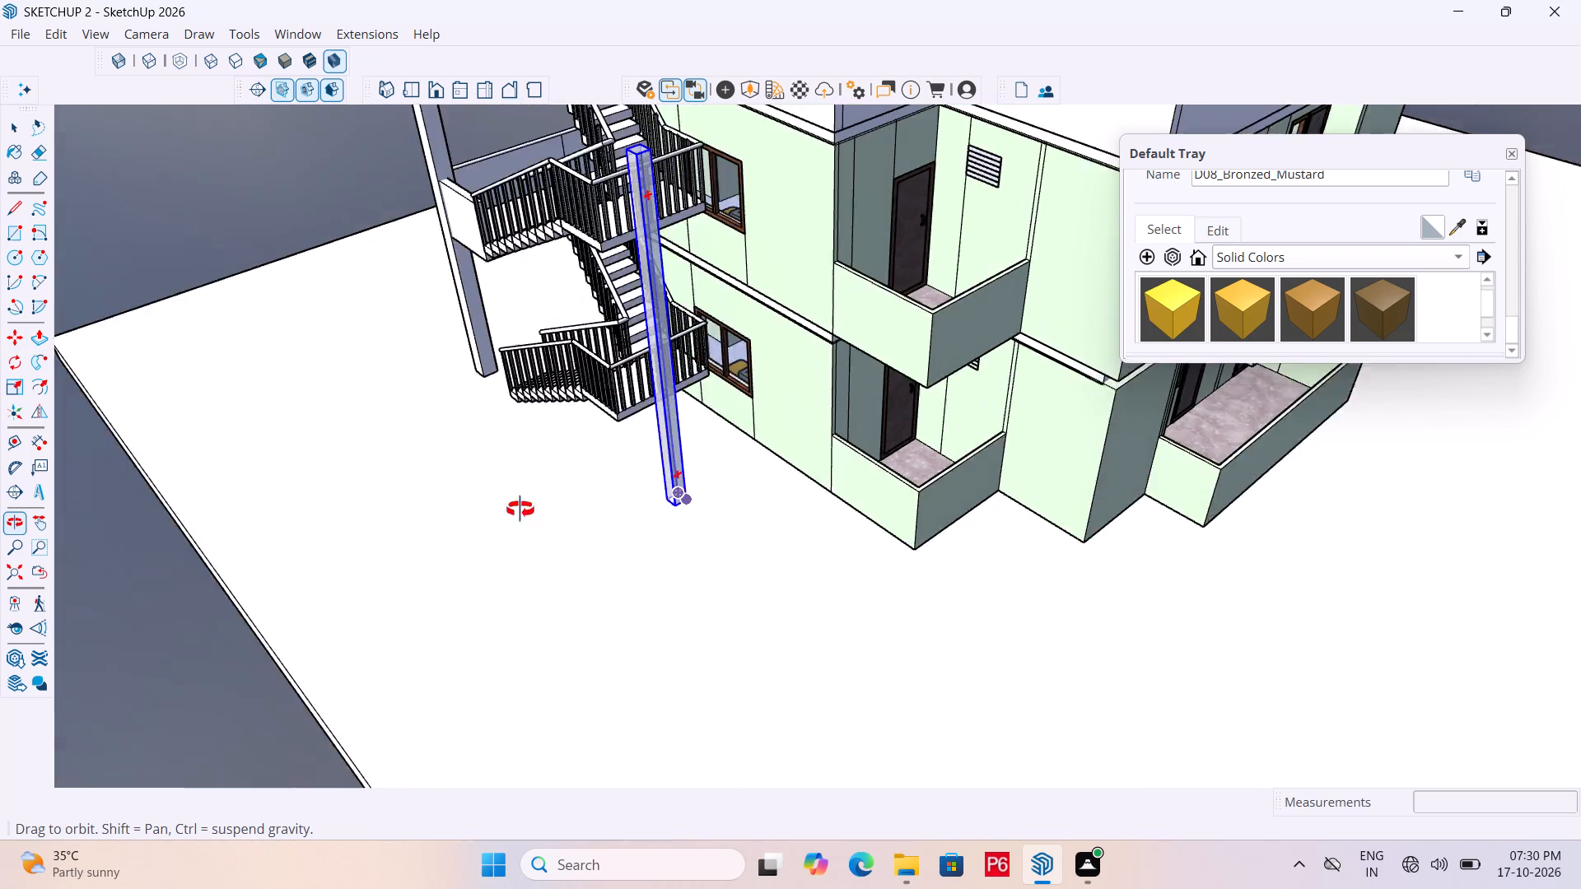
pyautogui.moveTo(520, 510); pyautogui.dragTo(451, 489, button='middle')
pyautogui.scroll(10, 686, 483)
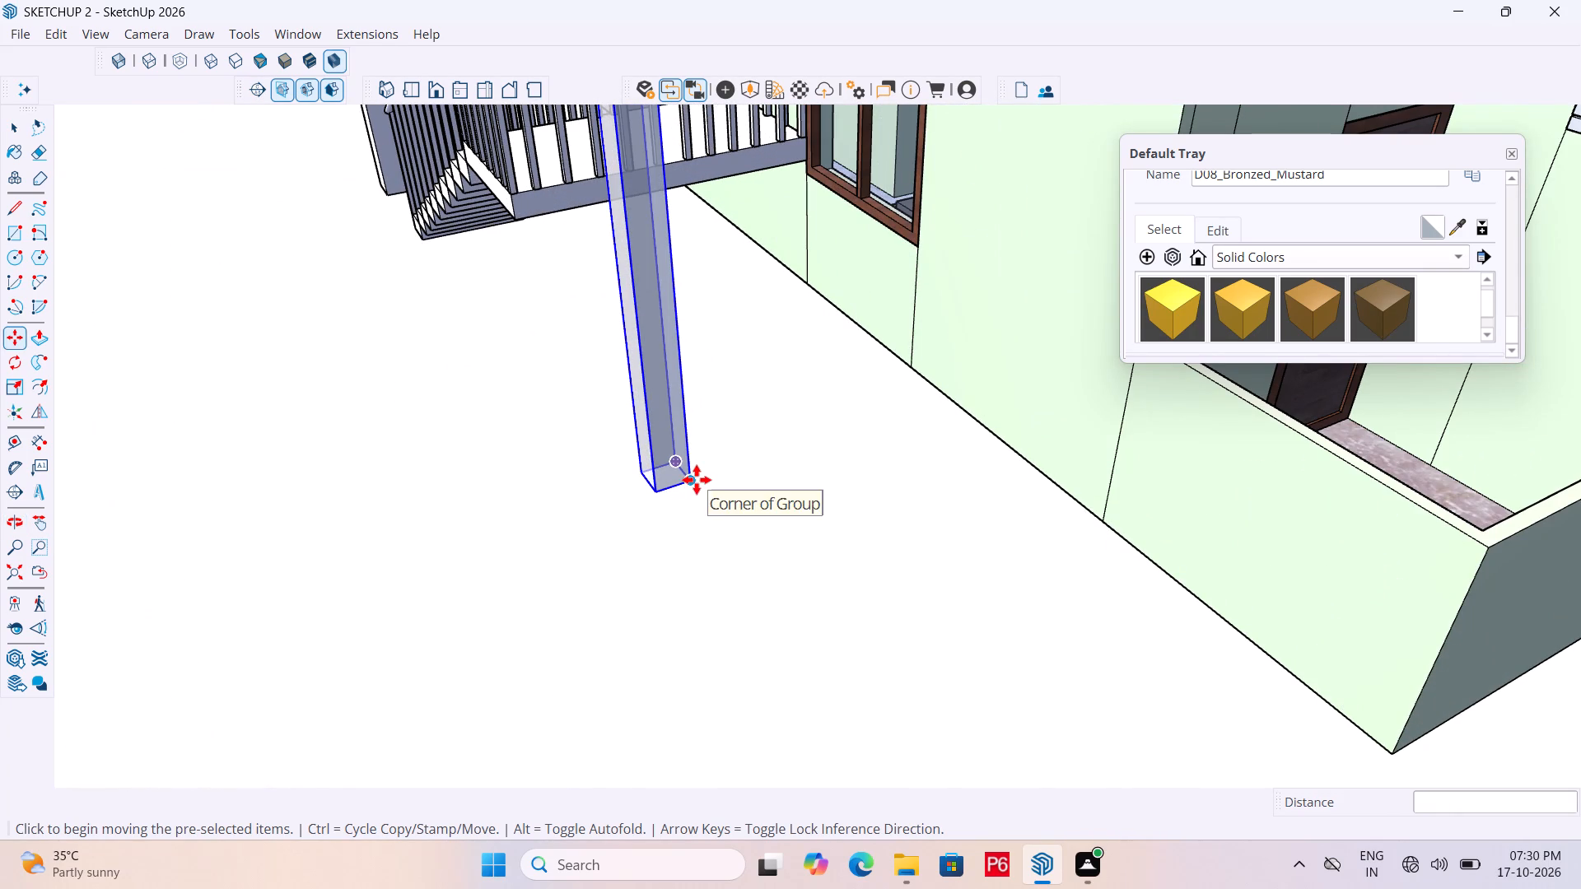
pyautogui.click(697, 480)
pyautogui.click(808, 284)
pyautogui.scroll(-3, 849, 373)
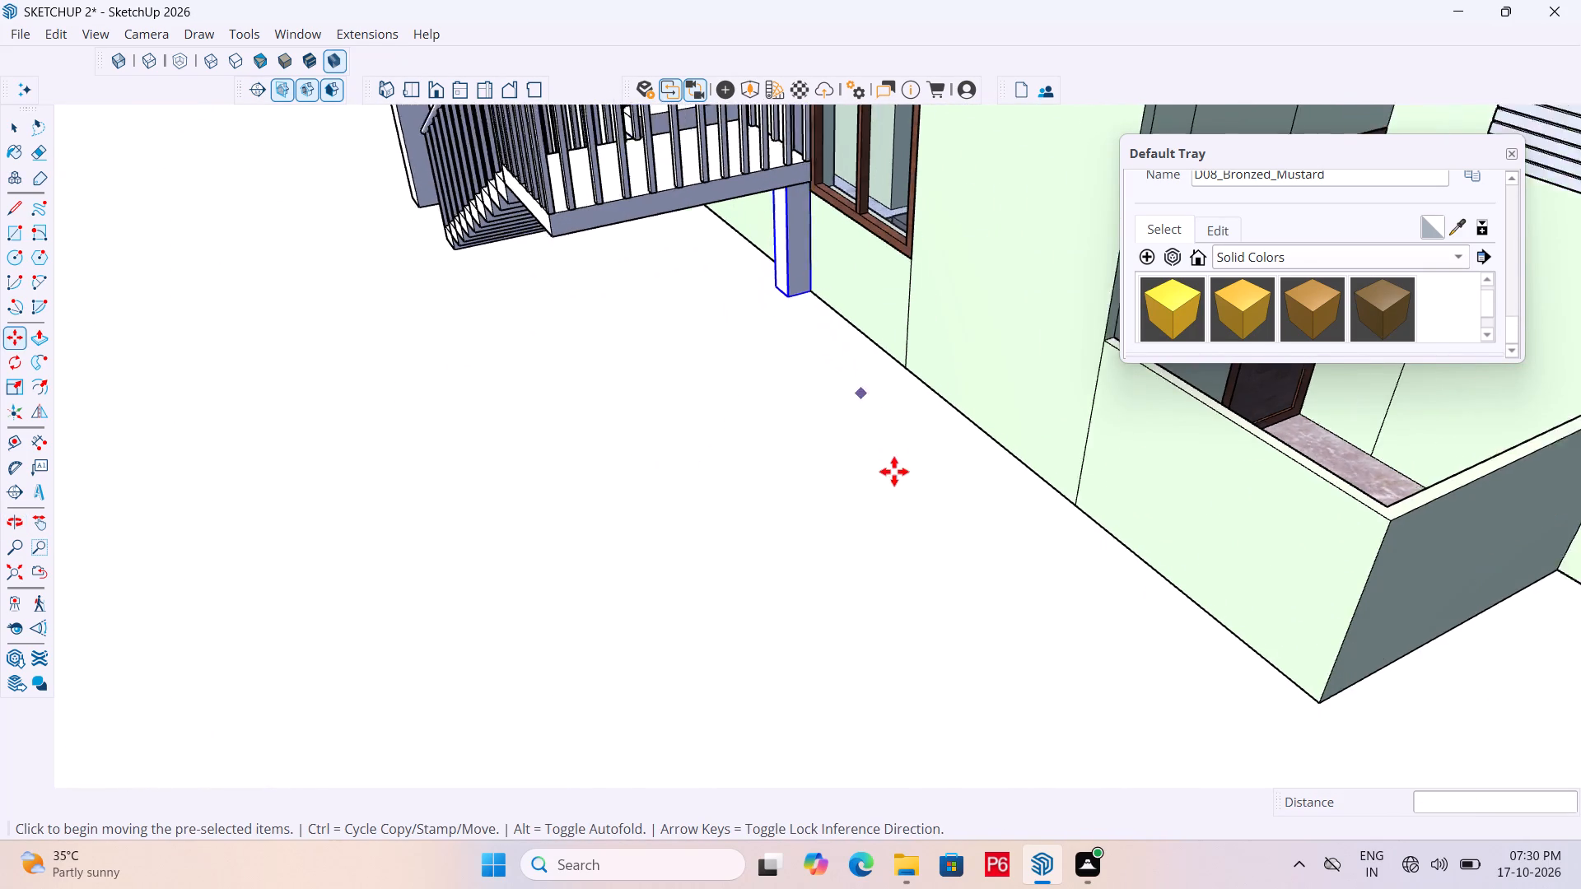
pyautogui.scroll(-4, 894, 472)
pyautogui.scroll(-4, 719, 517)
pyautogui.moveTo(721, 526); pyautogui.dragTo(1252, 435, button='middle')
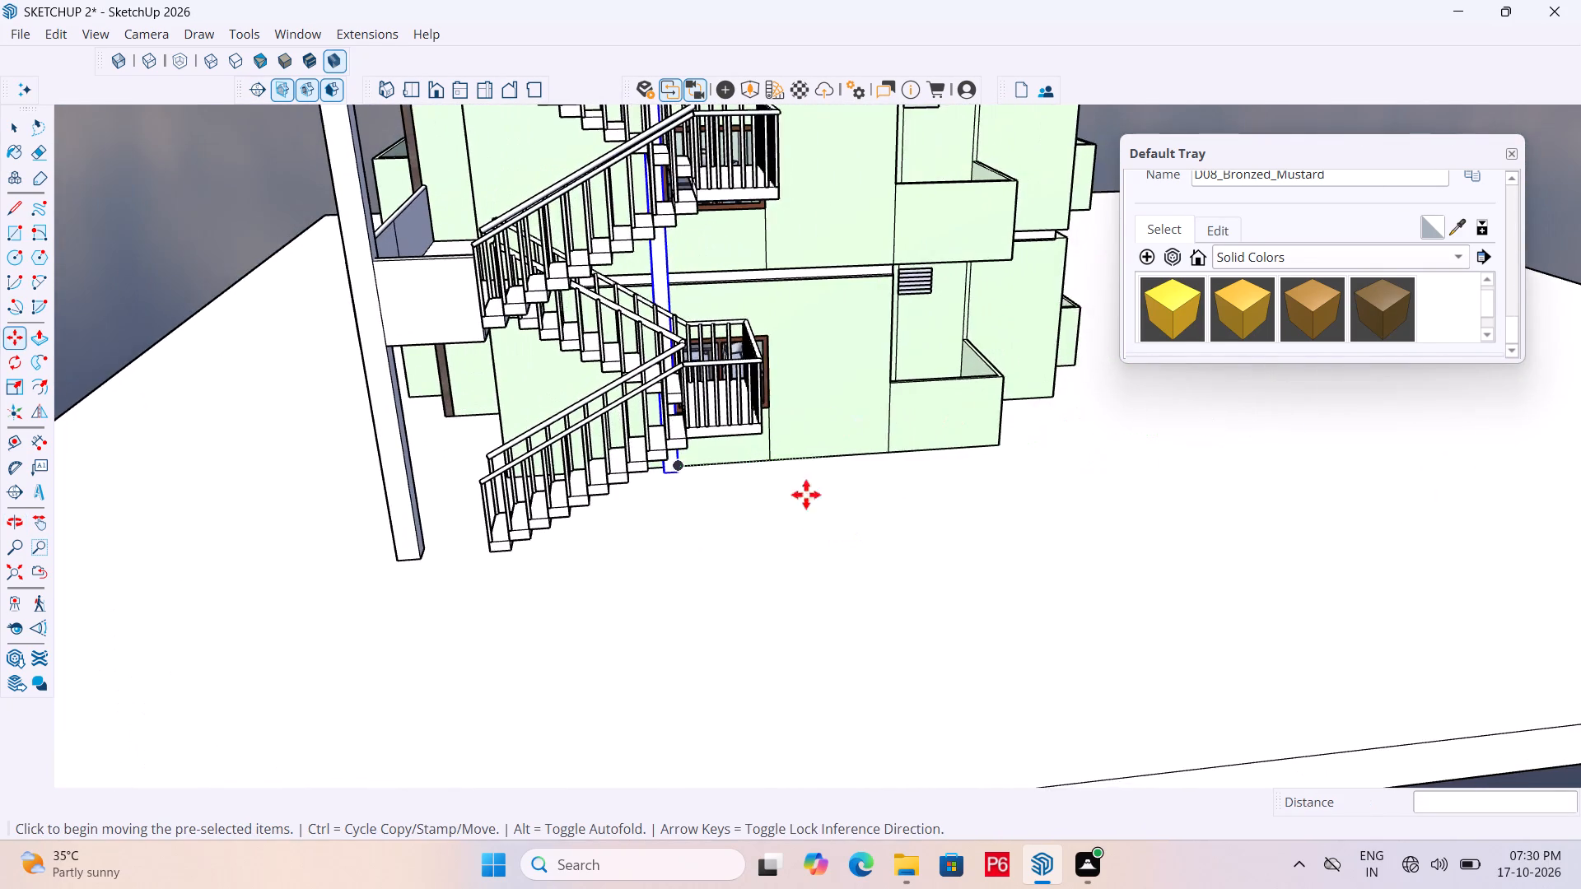
# Move the new column by its base corner up to the lower staircase landing's underside corner nearest the house wall.
pyautogui.scroll(-4, 787, 531)
pyautogui.moveTo(710, 518); pyautogui.dragTo(194, 507, button='middle')
pyautogui.scroll(4, 824, 472)
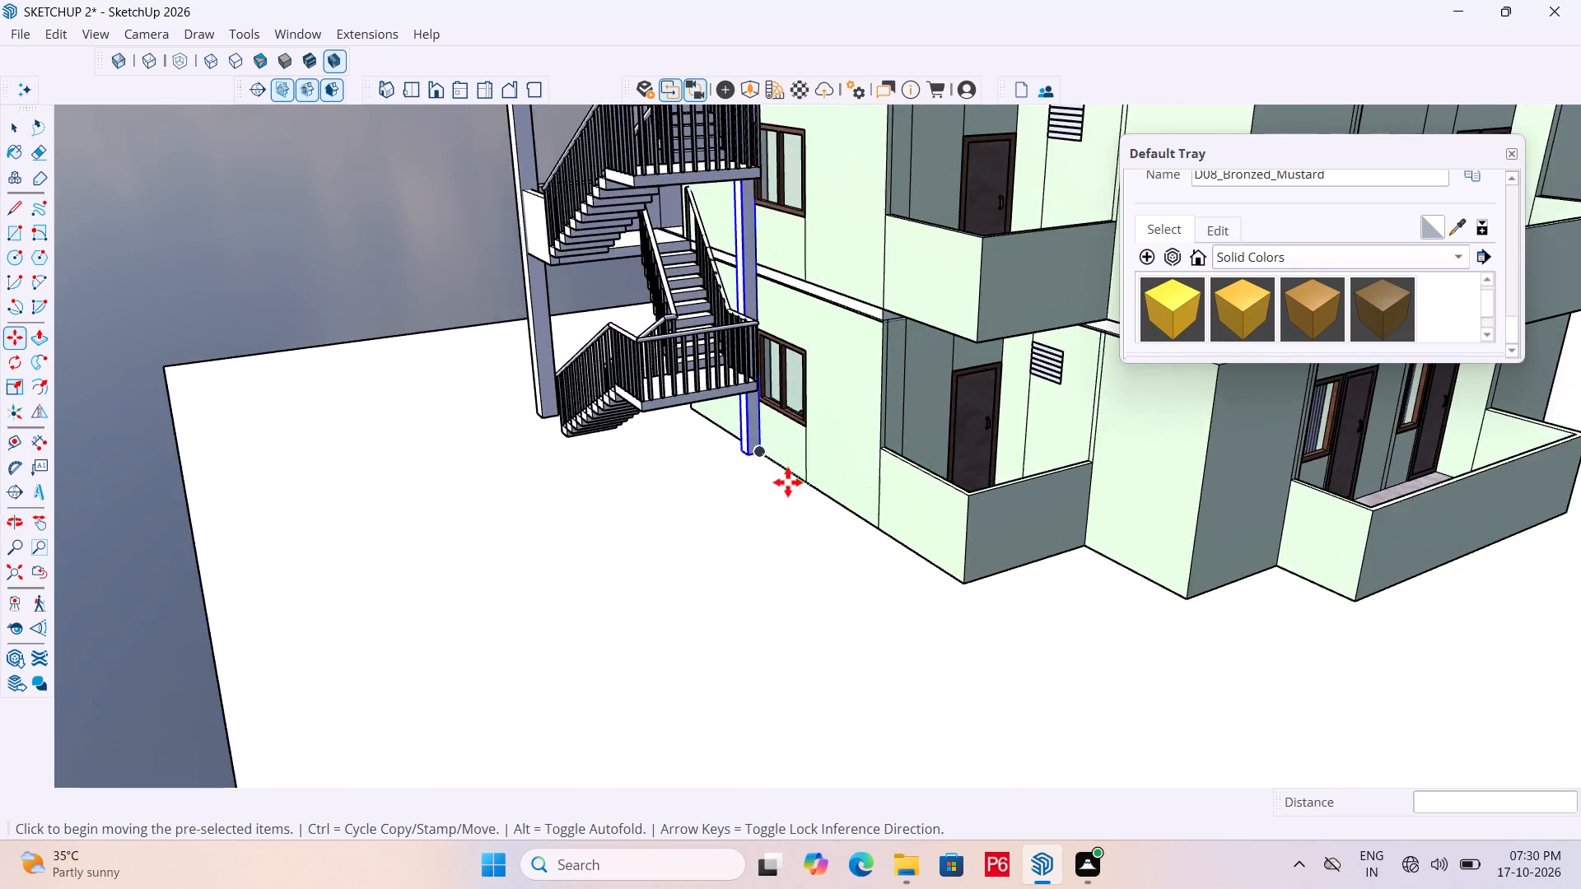
pyautogui.scroll(11, 772, 480)
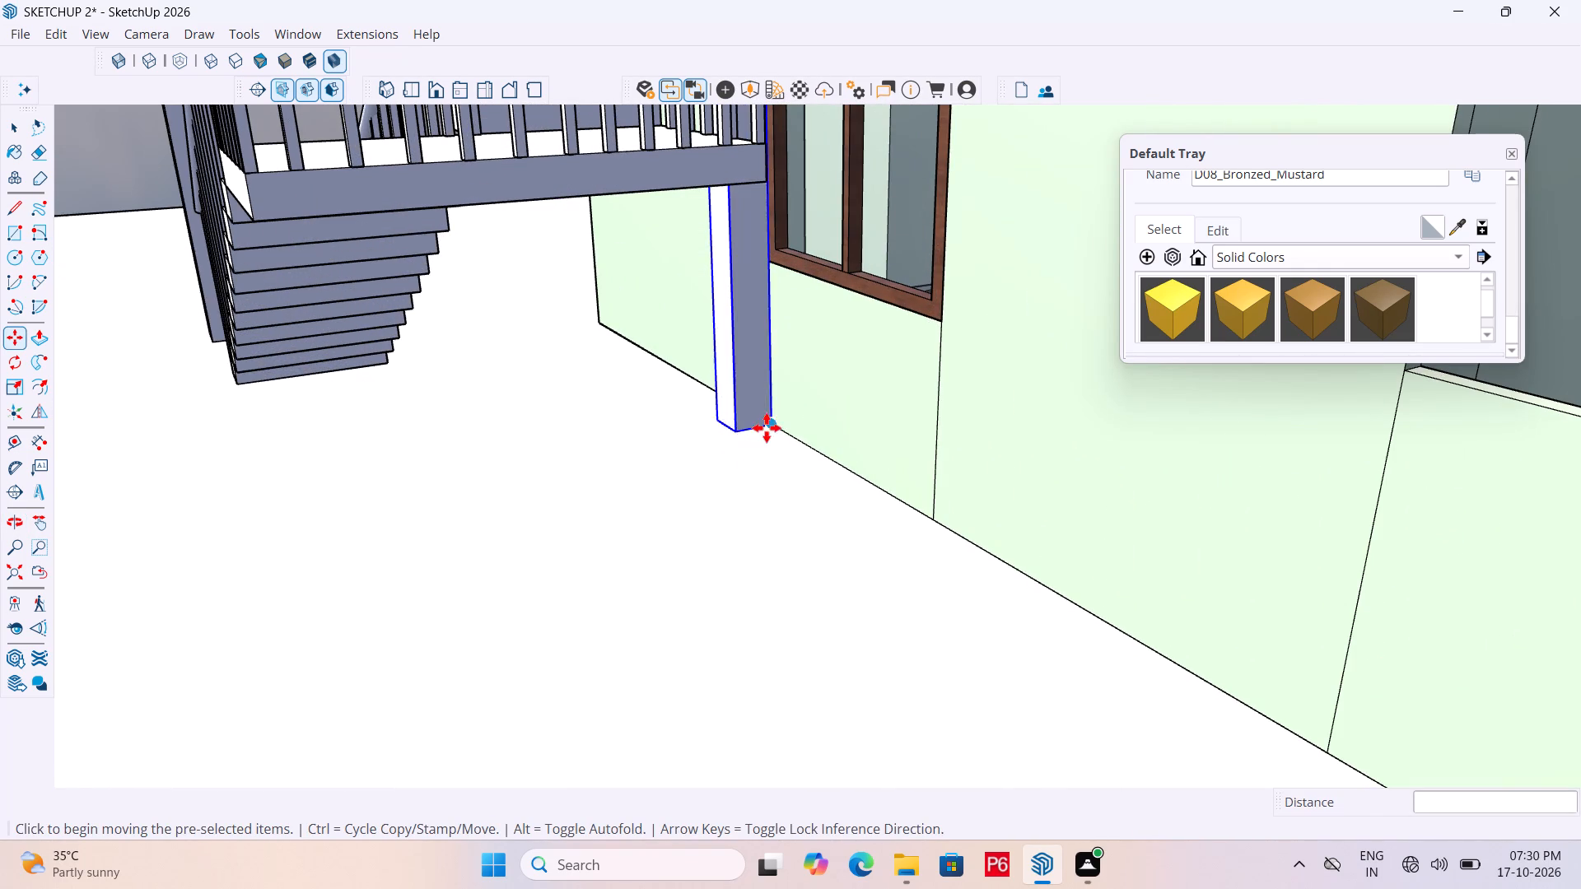
pyautogui.moveTo(767, 428); pyautogui.dragTo(980, 468, button='middle')
pyautogui.scroll(-5, 629, 489)
pyautogui.moveTo(778, 444); pyautogui.dragTo(778, 441, button='middle')
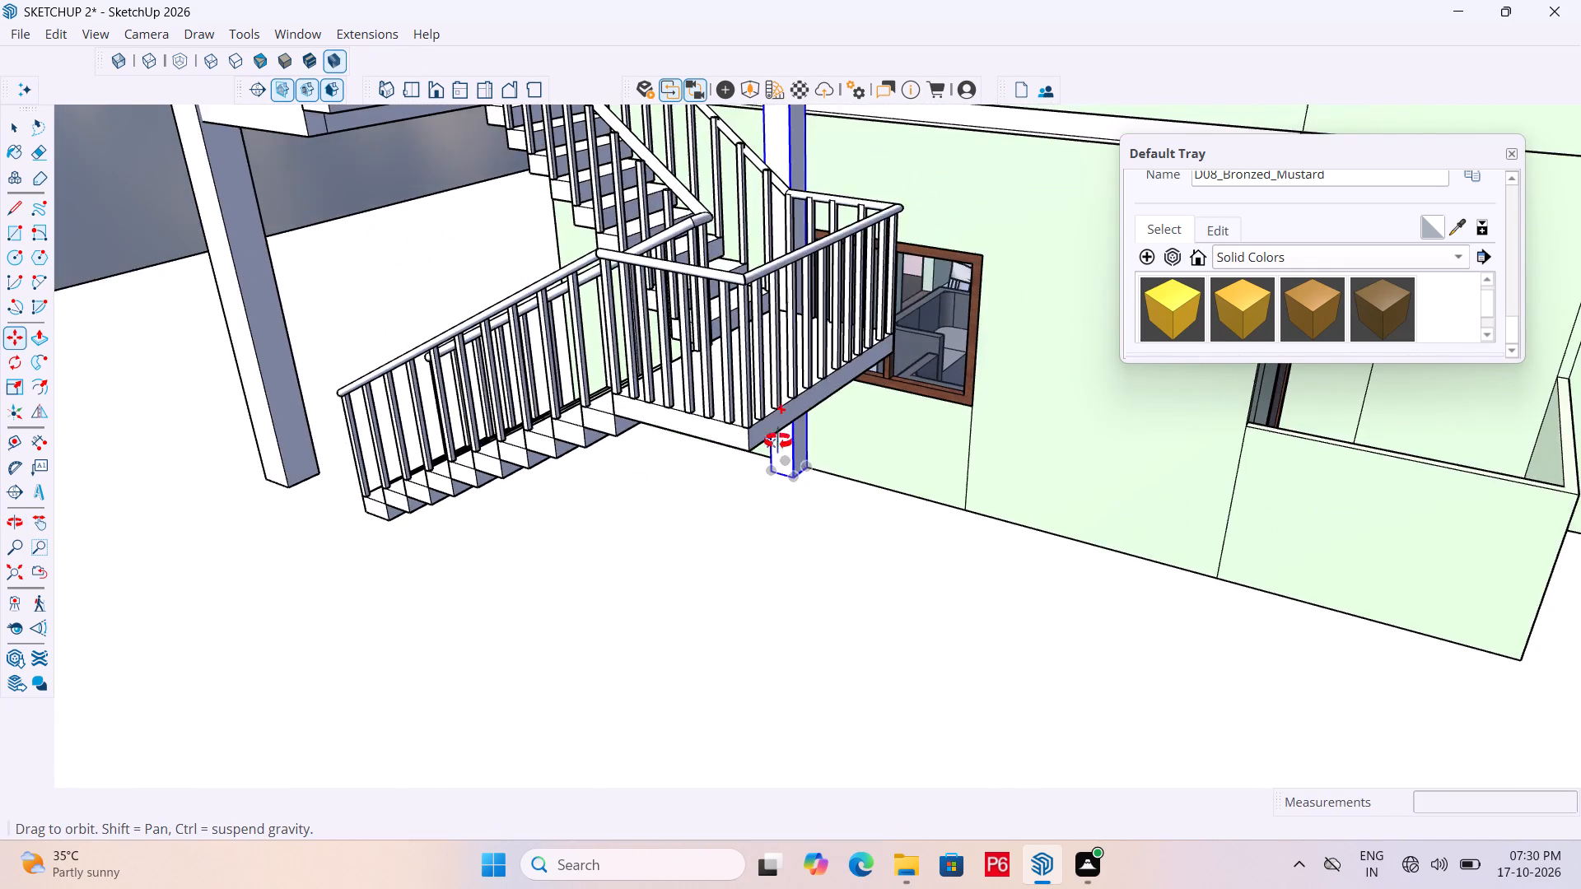
pyautogui.moveTo(778, 441); pyautogui.dragTo(425, 368, button='middle')
pyautogui.scroll(5, 870, 376)
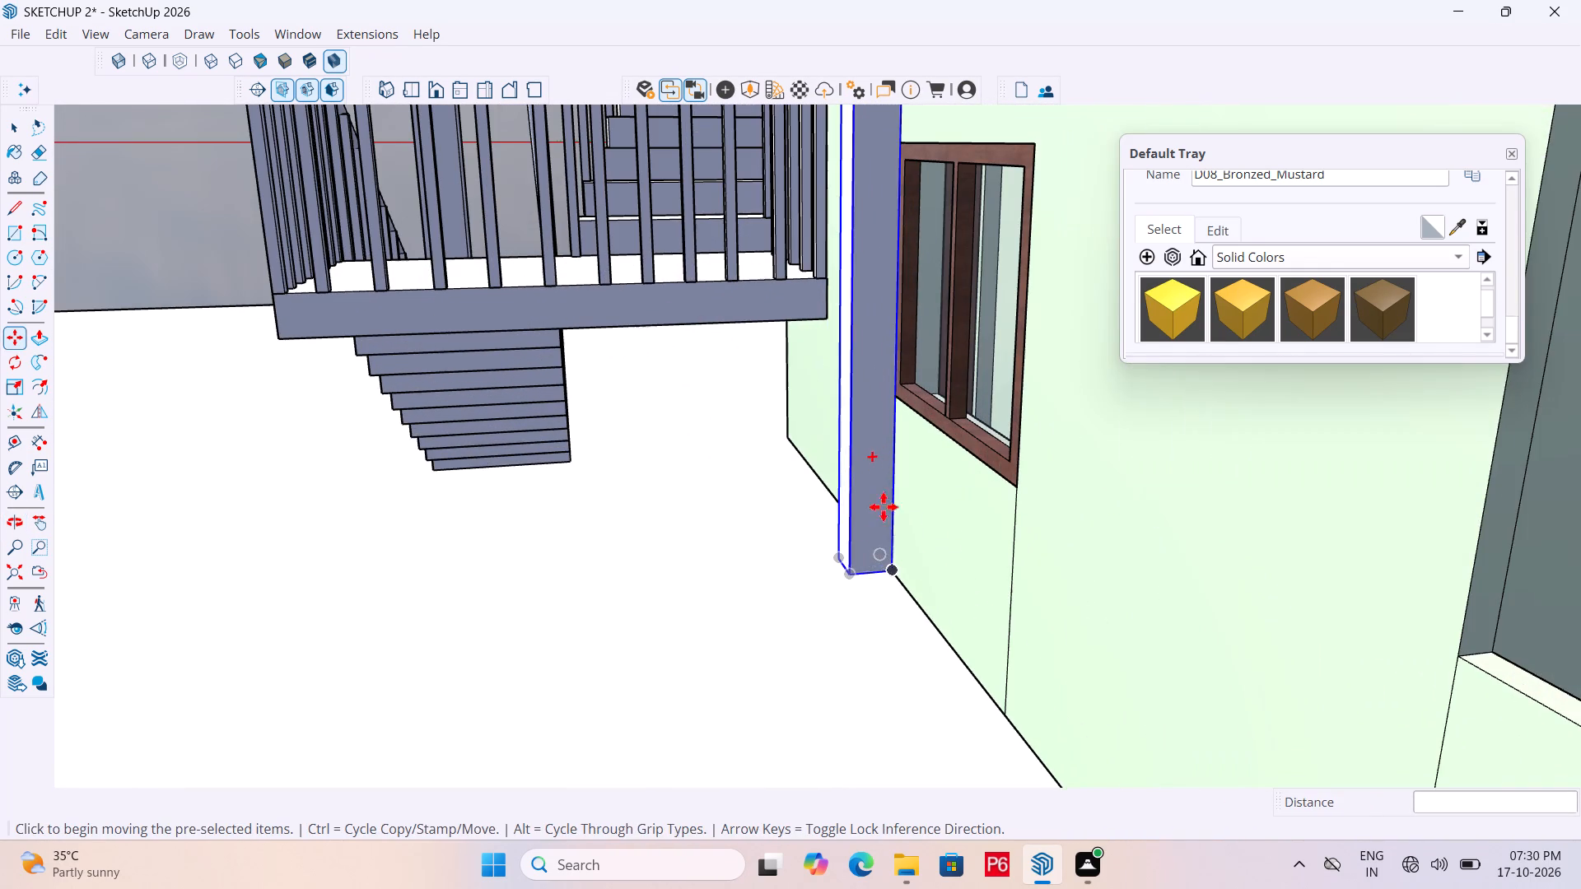
pyautogui.click(850, 575)
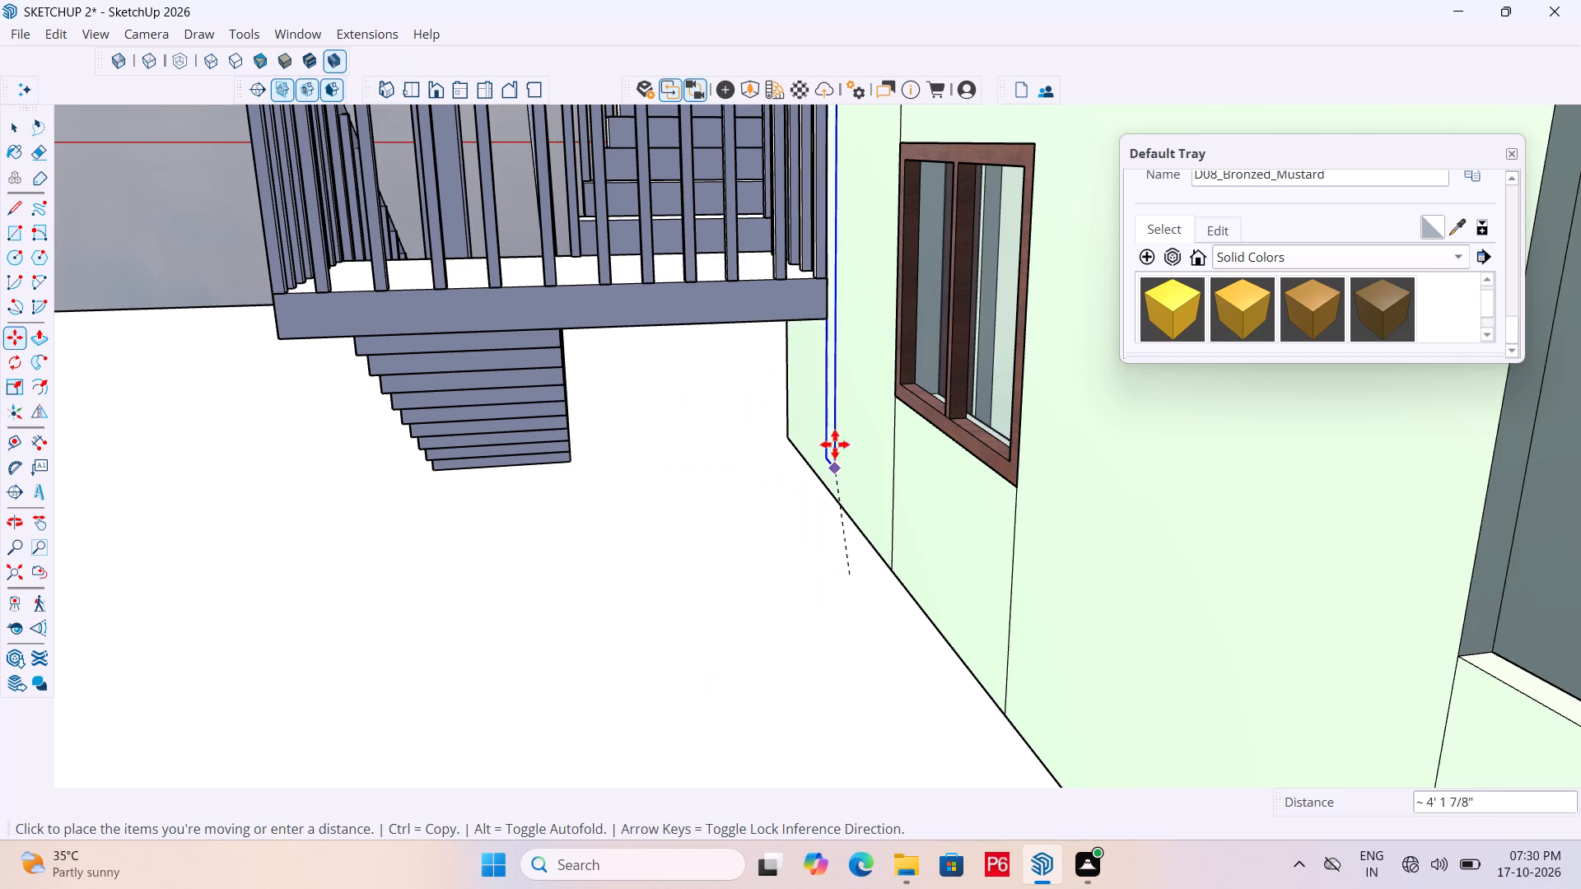
pyautogui.click(823, 315)
# Shift the column 9" along the landing edge so its outer base corner meets the landing's corner.
pyautogui.moveTo(784, 333); pyautogui.dragTo(580, 356, button='middle')
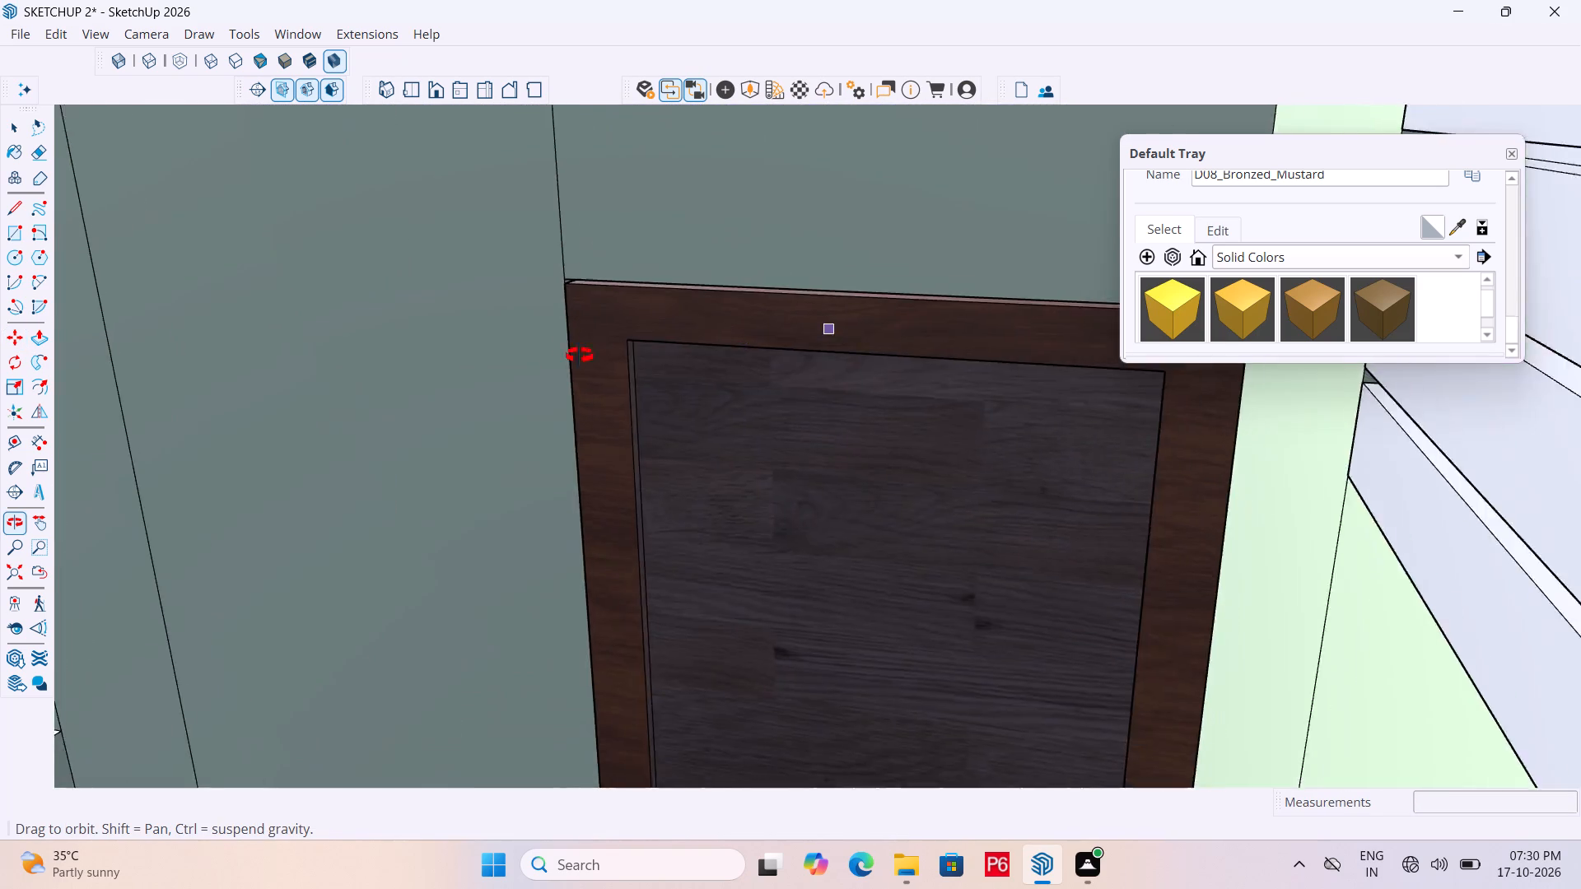
pyautogui.moveTo(580, 356); pyautogui.dragTo(727, 374, button='middle')
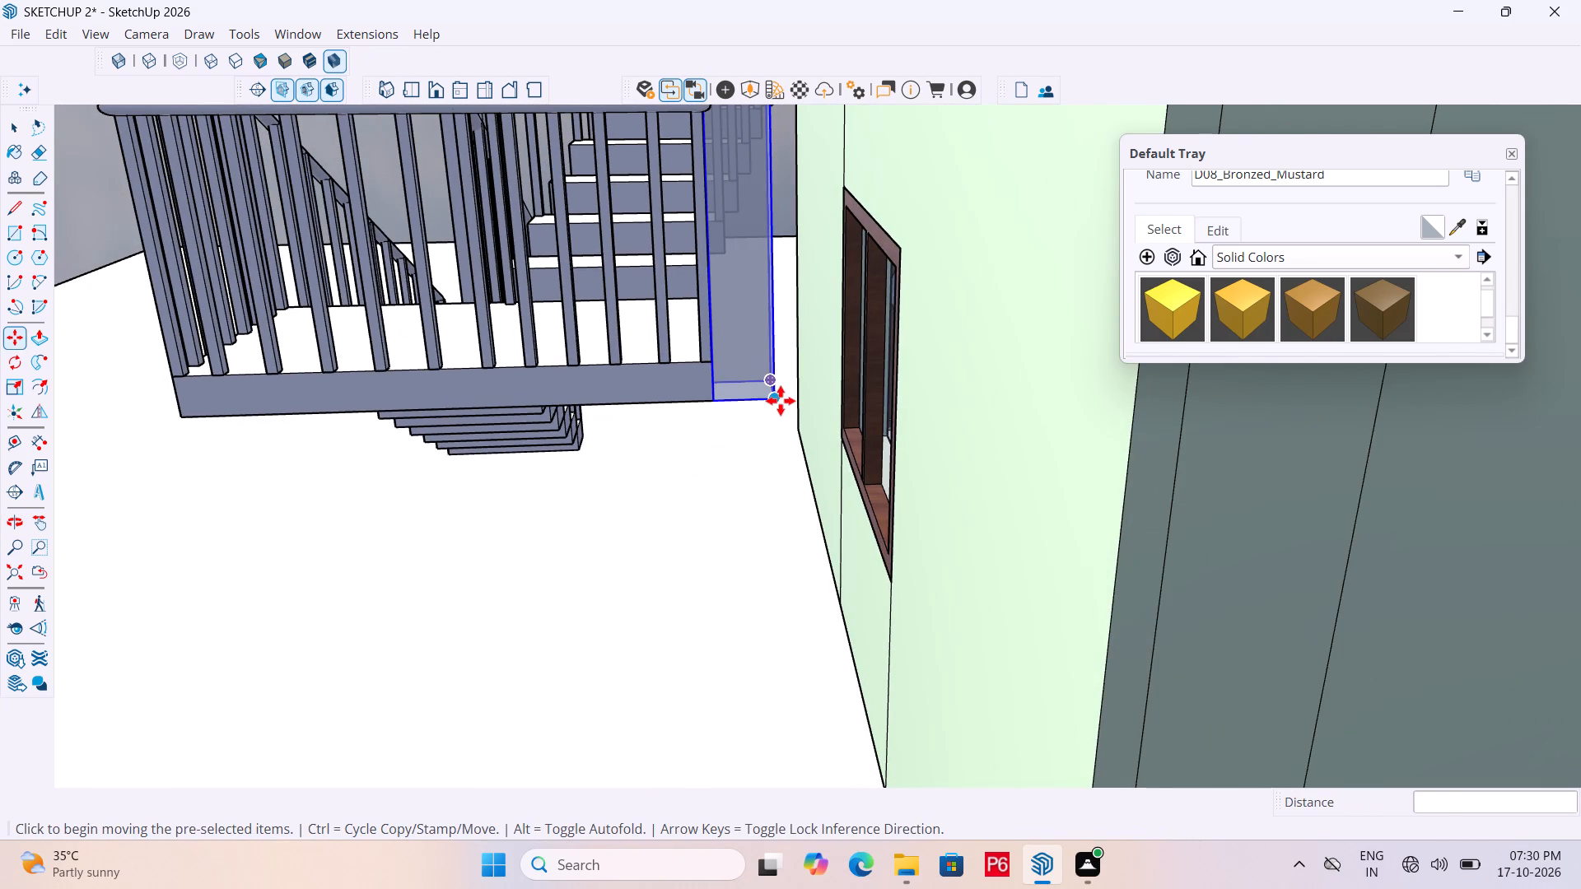
pyautogui.click(781, 401)
pyautogui.click(715, 405)
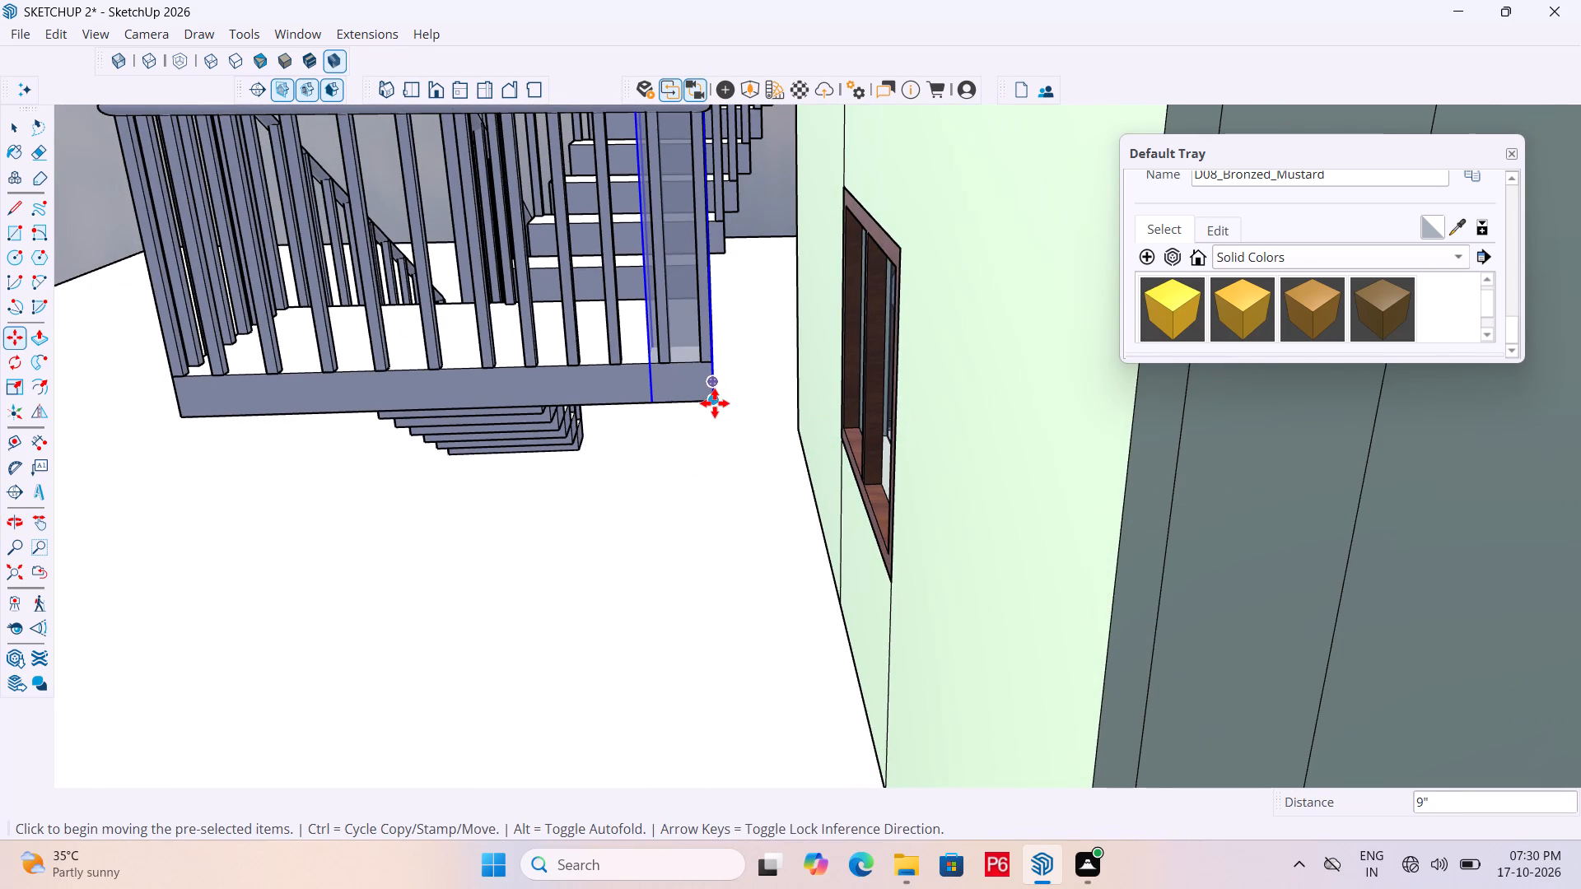
# Move the column 7' 4 7/8" along the green axis, away from the staircase landing.
pyautogui.click(715, 403)
pyautogui.scroll(-5, 721, 631)
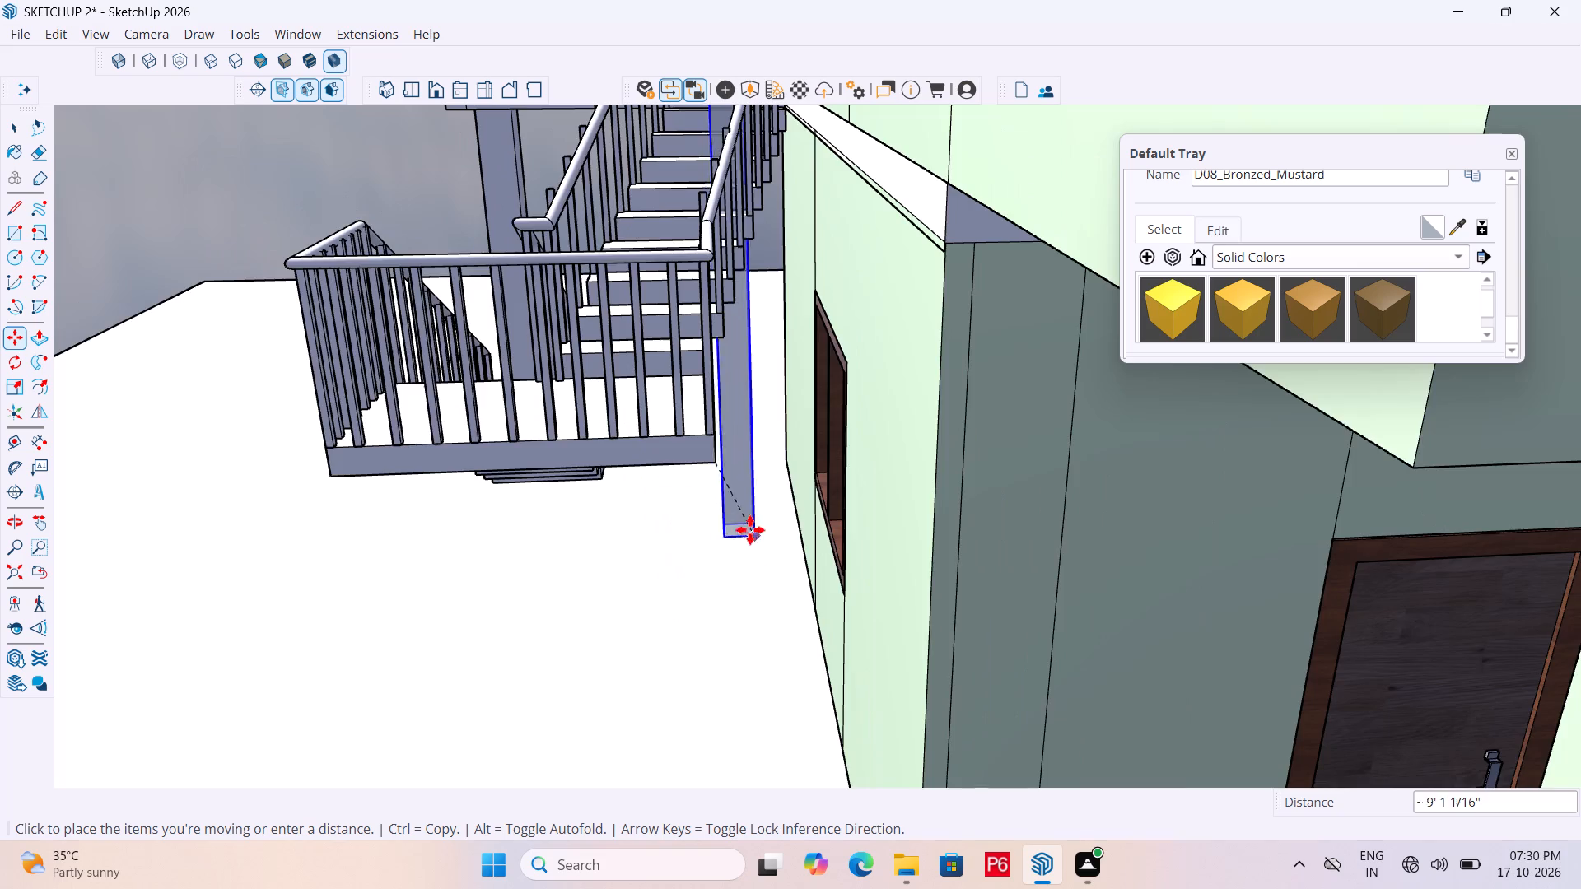
pyautogui.scroll(-6, 747, 528)
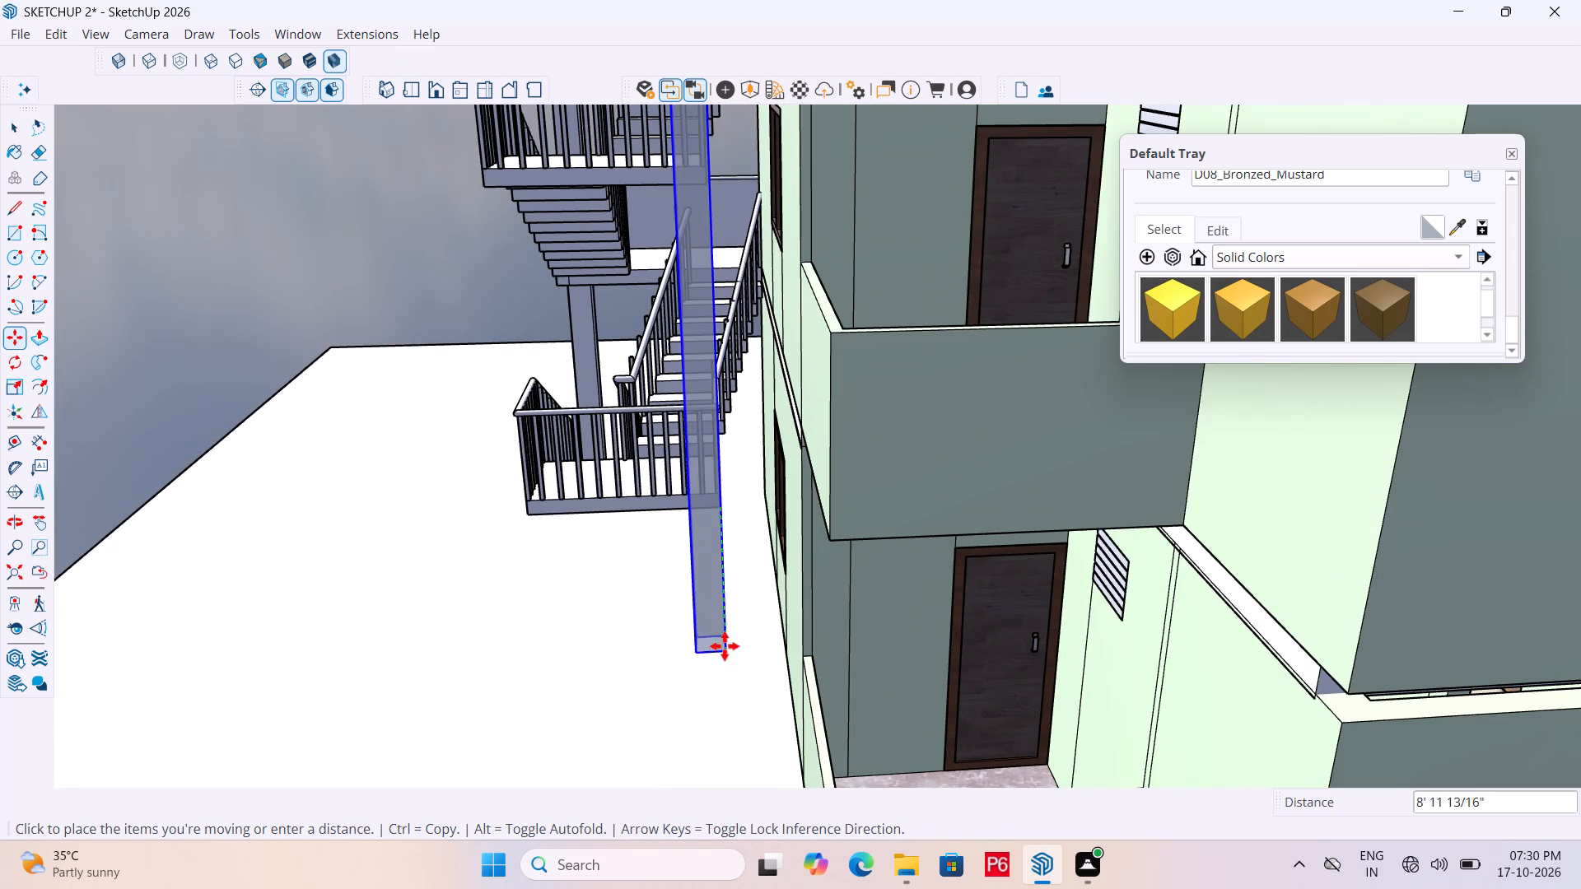
pyautogui.click(723, 620)
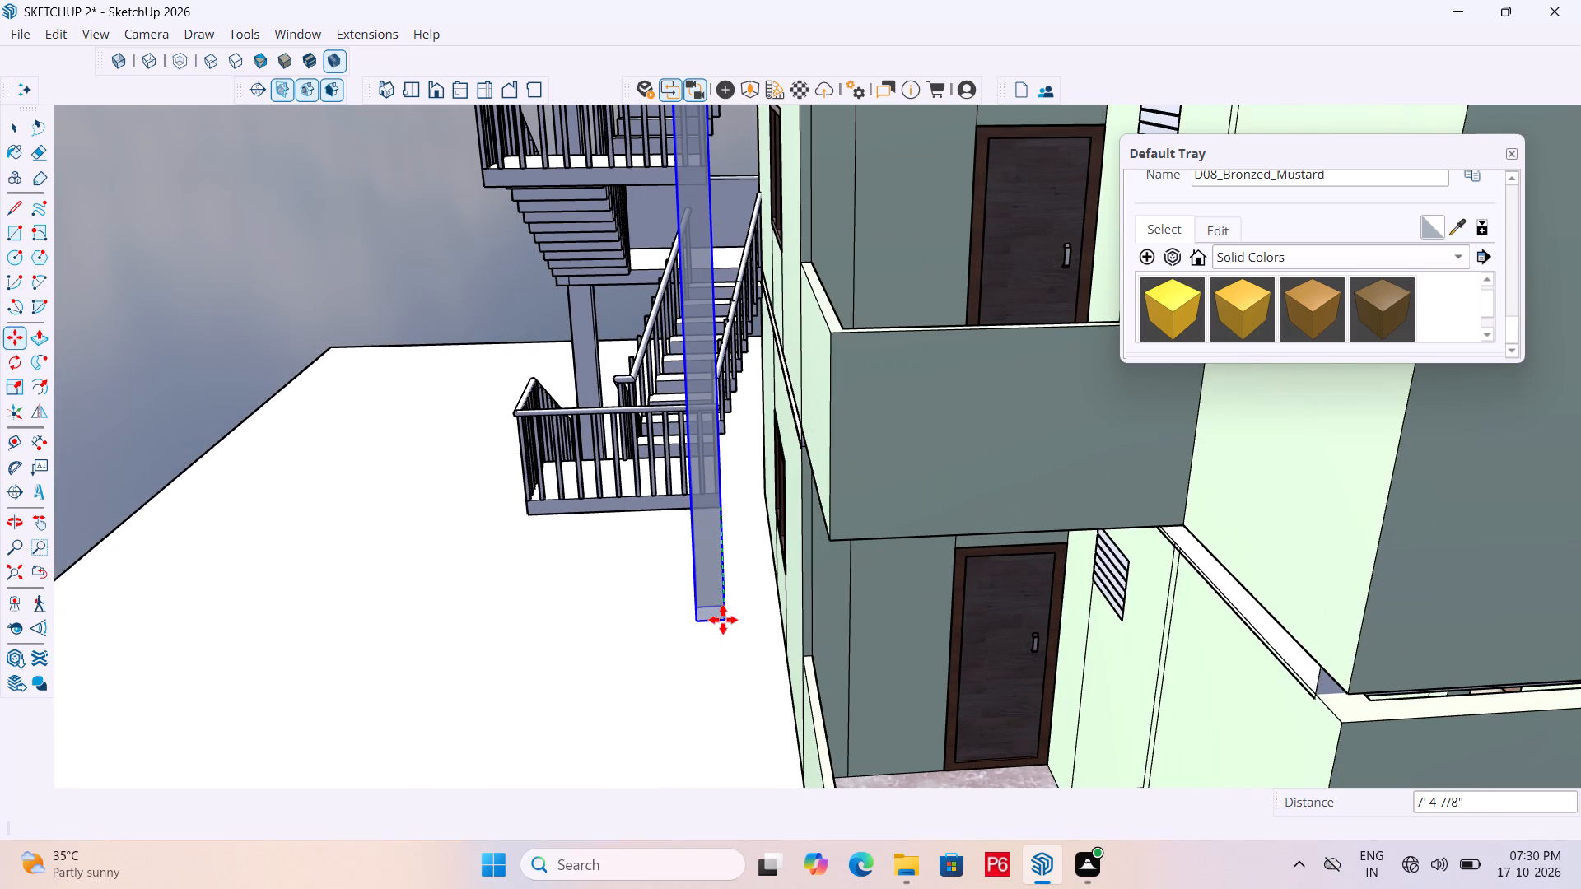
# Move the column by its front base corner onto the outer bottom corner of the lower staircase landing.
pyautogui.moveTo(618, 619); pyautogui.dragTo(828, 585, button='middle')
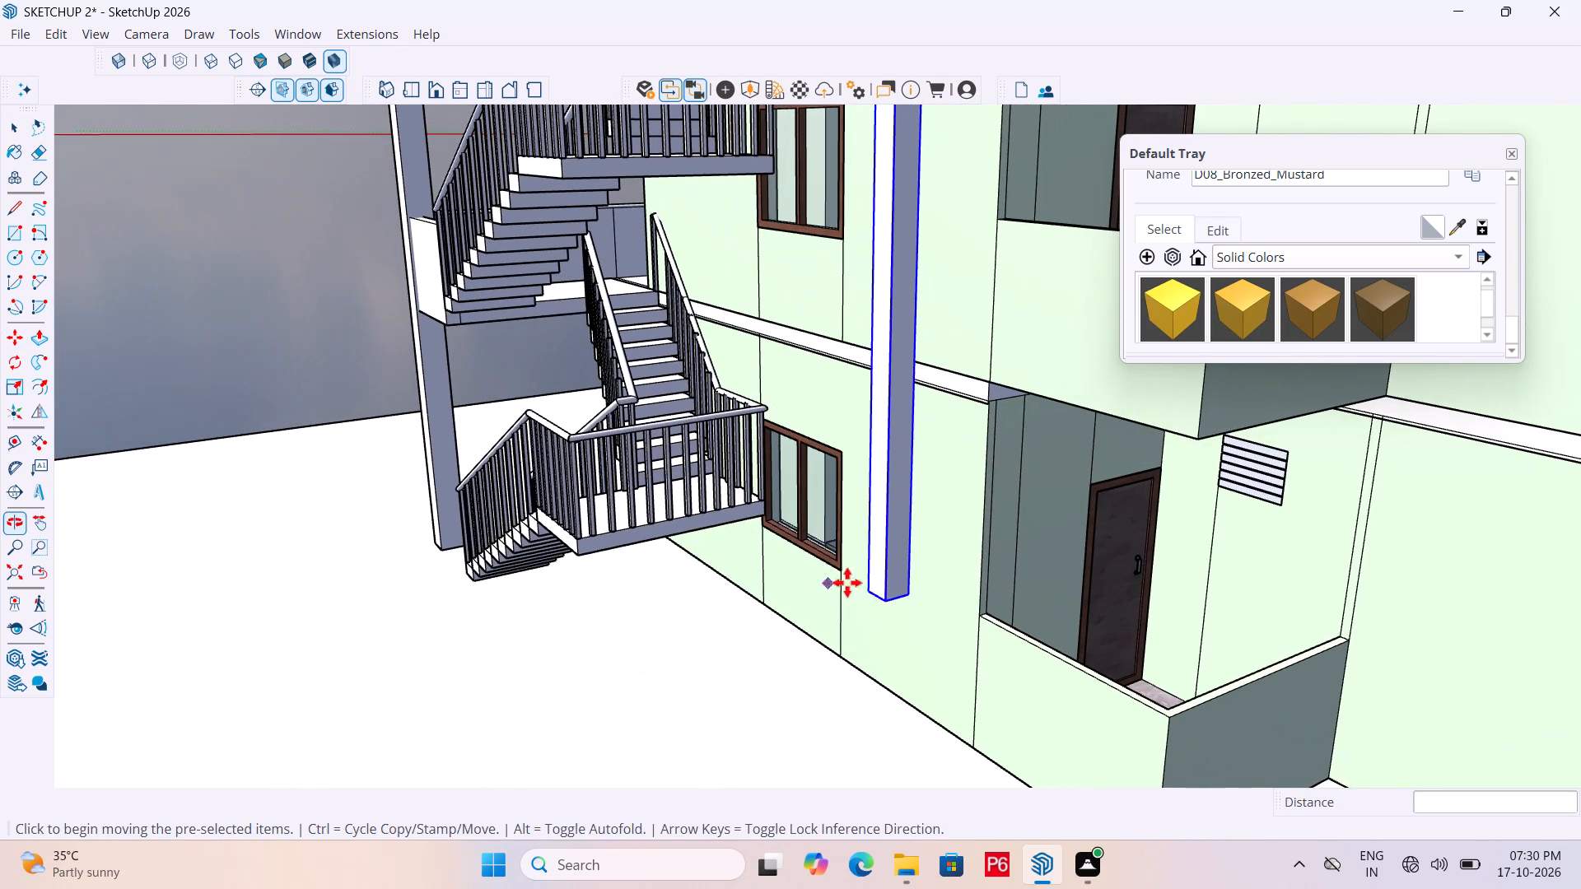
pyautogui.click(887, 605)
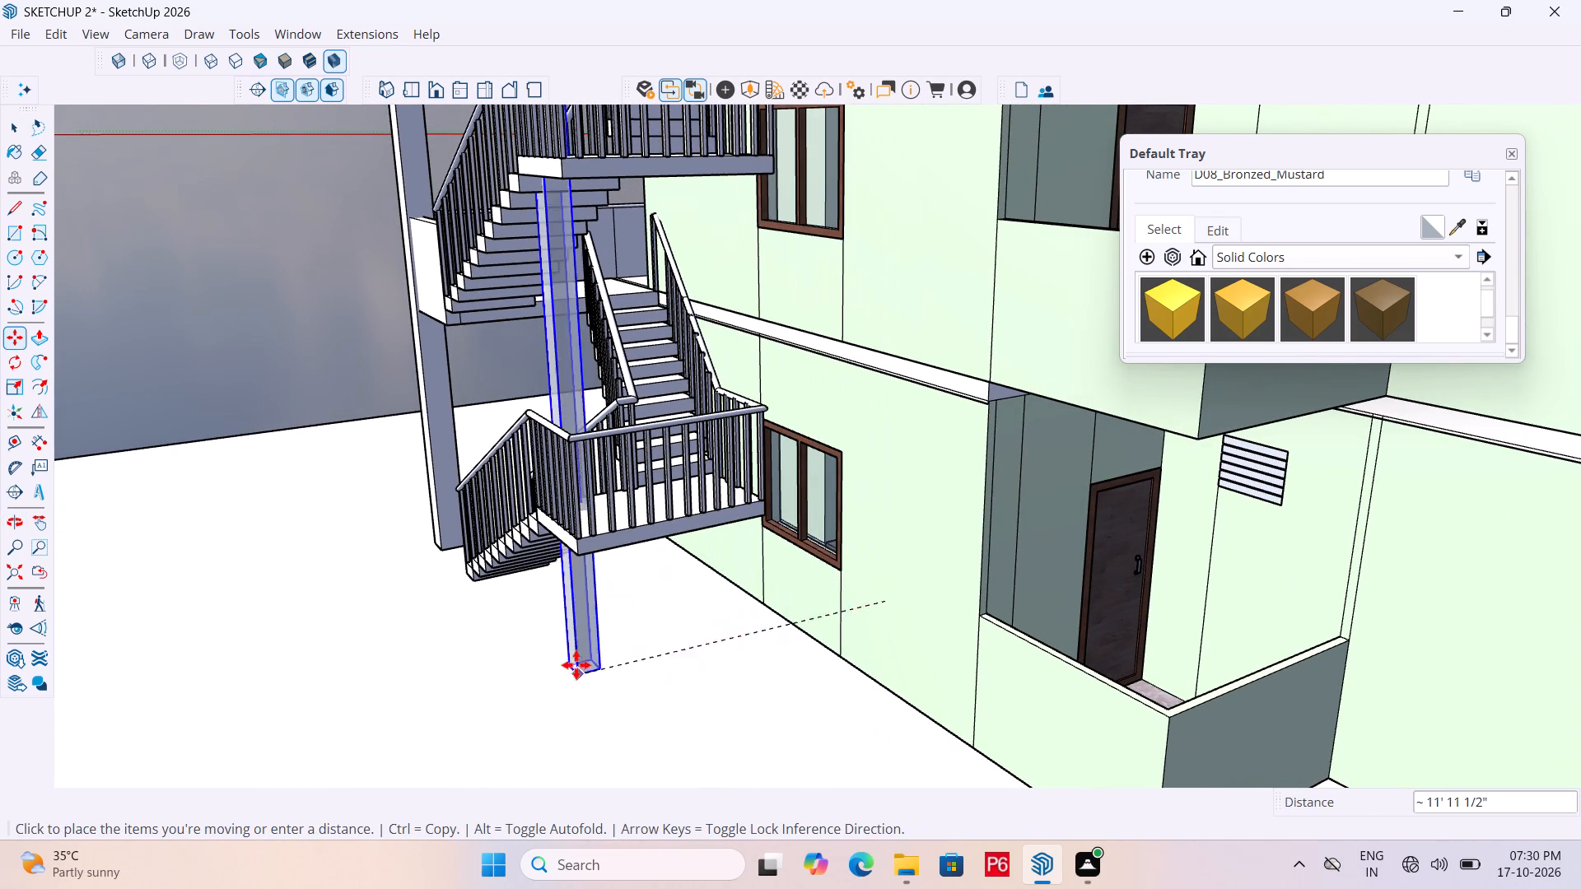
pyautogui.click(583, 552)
# Save the model with the column at the landing's outer corner.
pyautogui.scroll(-3, 699, 576)
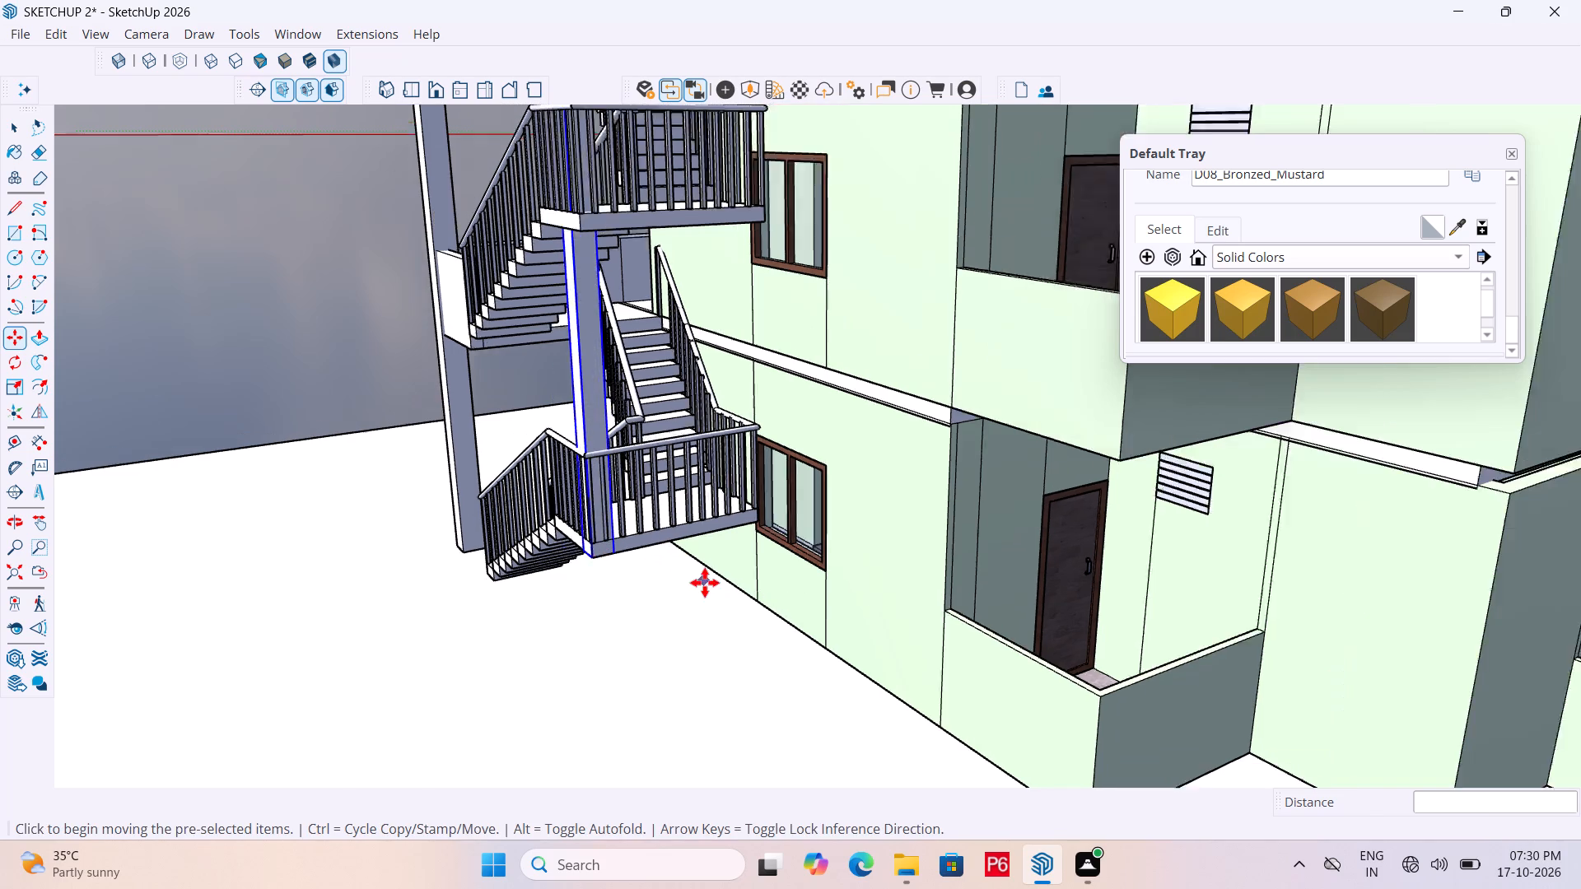
pyautogui.moveTo(560, 540); pyautogui.dragTo(673, 817, button='middle')
pyautogui.scroll(-1, 560, 540)
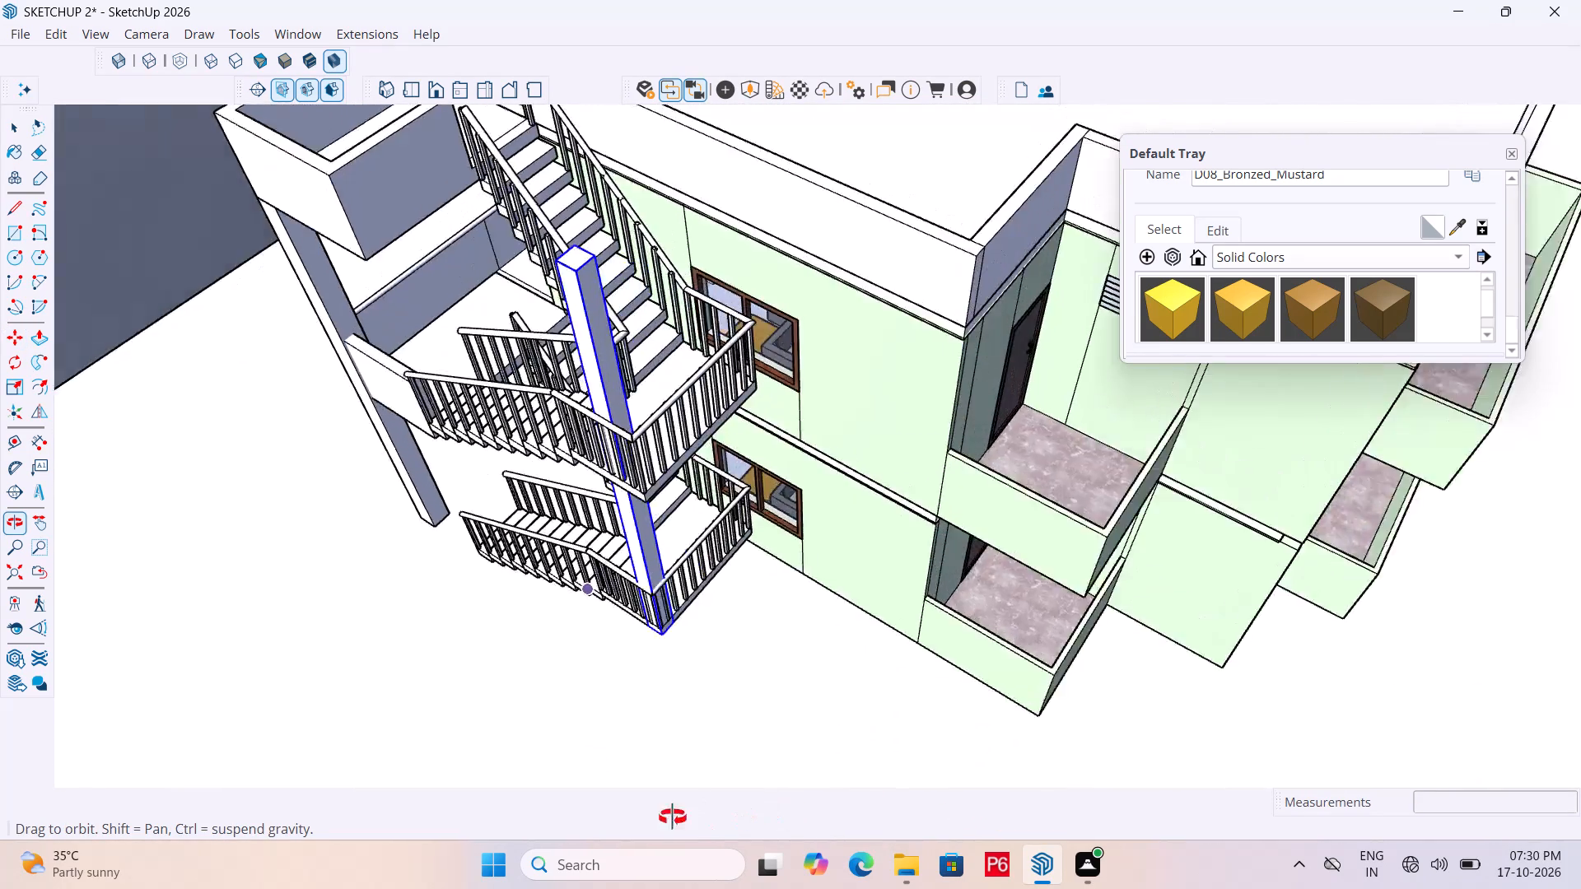
pyautogui.moveTo(673, 817); pyautogui.dragTo(460, 826, button='middle')
pyautogui.moveTo(529, 486); pyautogui.dragTo(830, 572, button='middle')
pyautogui.hotkey('ctrl', 's')
pyautogui.hotkey('ctrl', 's')
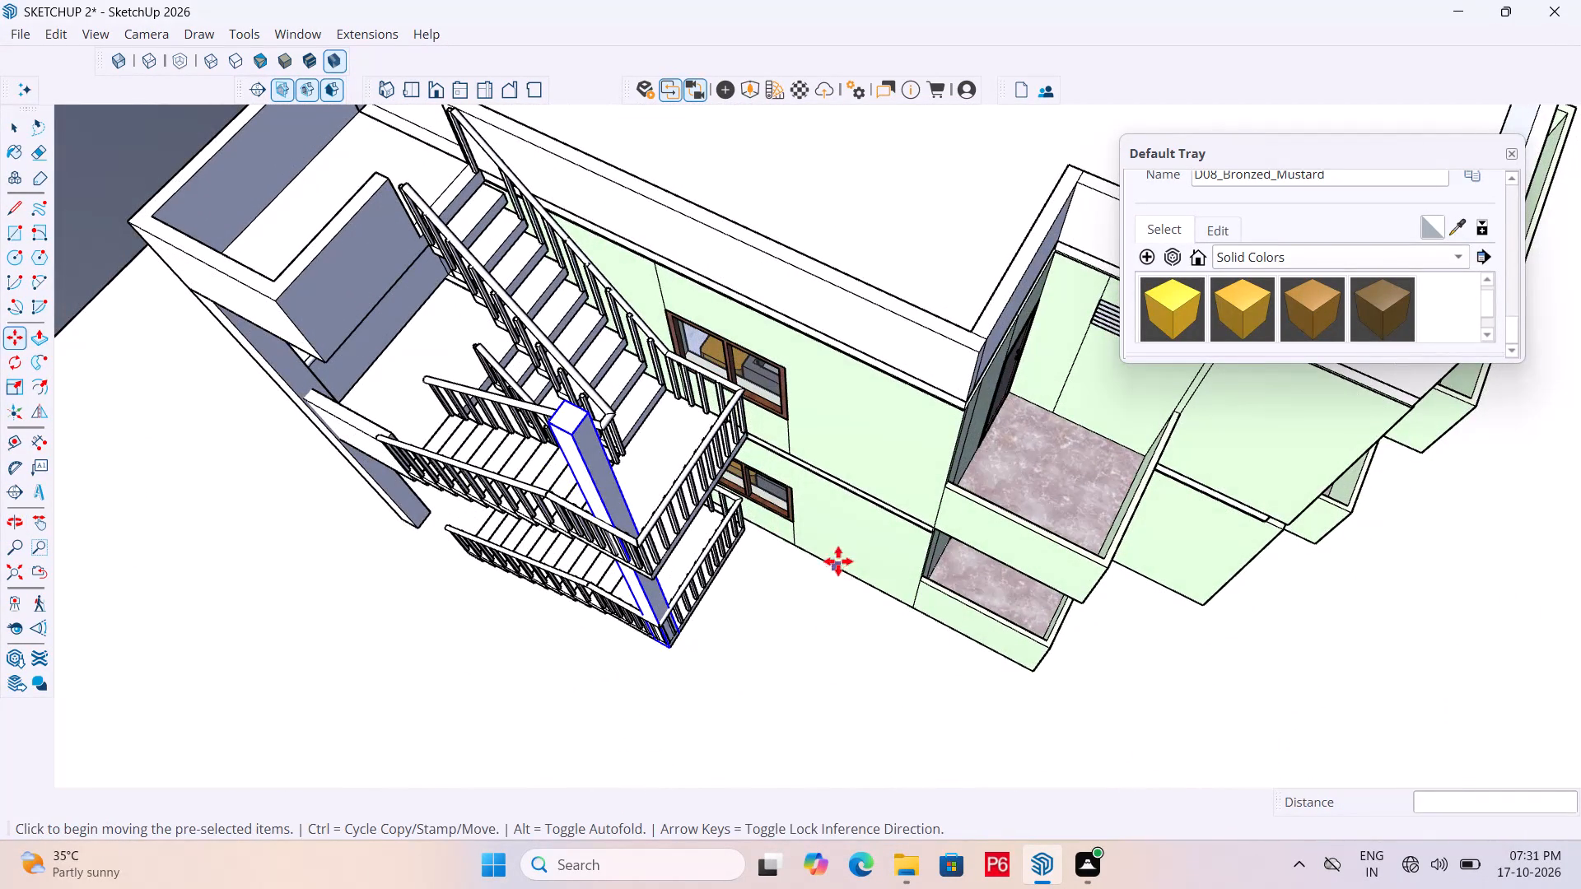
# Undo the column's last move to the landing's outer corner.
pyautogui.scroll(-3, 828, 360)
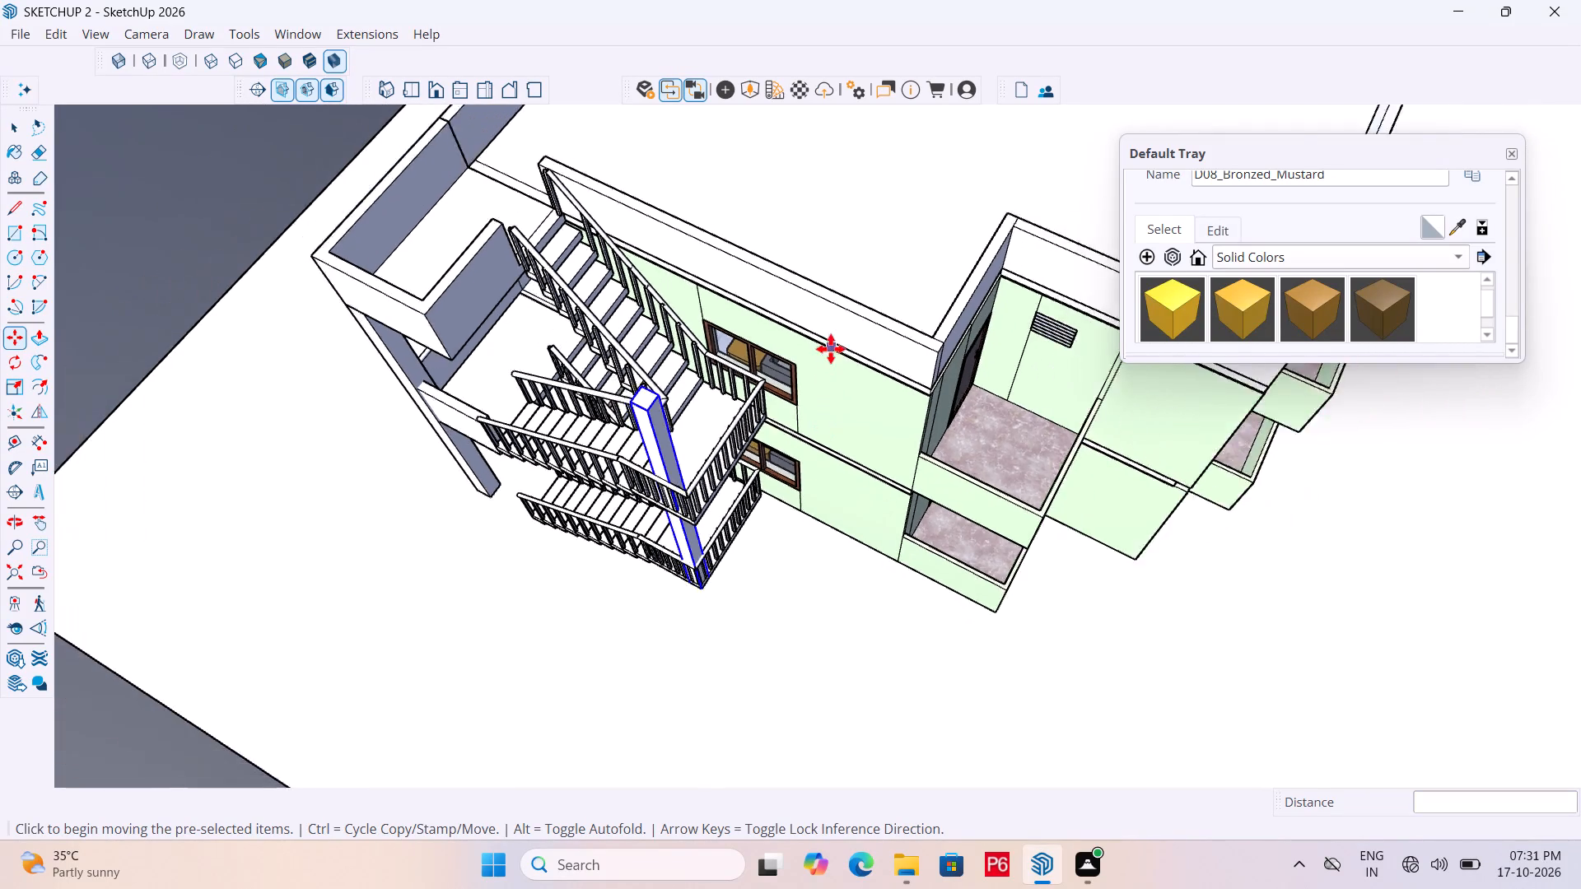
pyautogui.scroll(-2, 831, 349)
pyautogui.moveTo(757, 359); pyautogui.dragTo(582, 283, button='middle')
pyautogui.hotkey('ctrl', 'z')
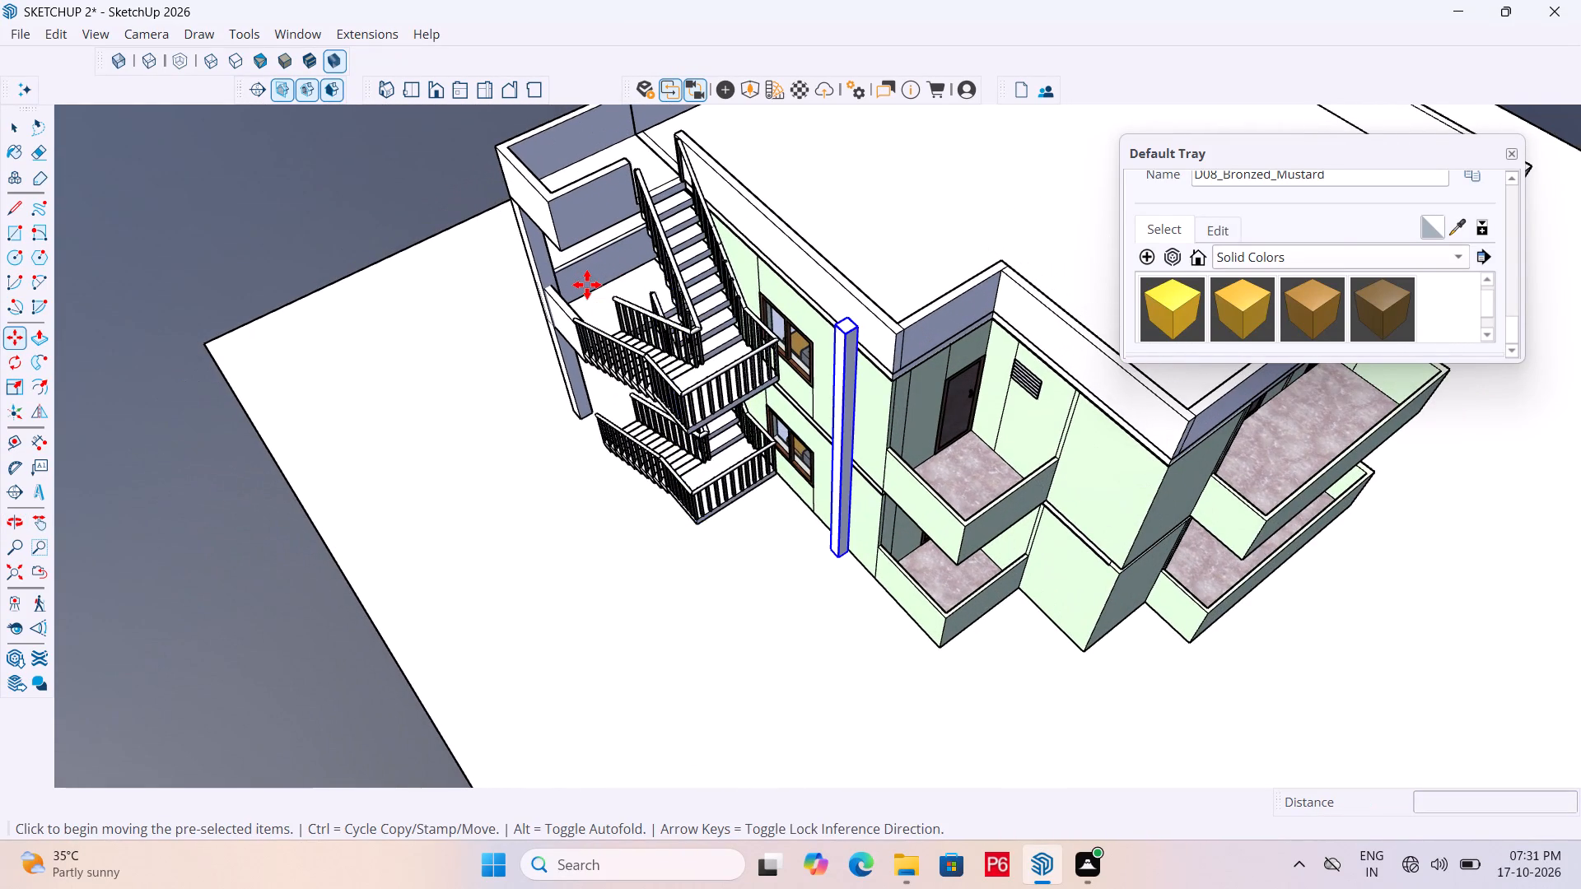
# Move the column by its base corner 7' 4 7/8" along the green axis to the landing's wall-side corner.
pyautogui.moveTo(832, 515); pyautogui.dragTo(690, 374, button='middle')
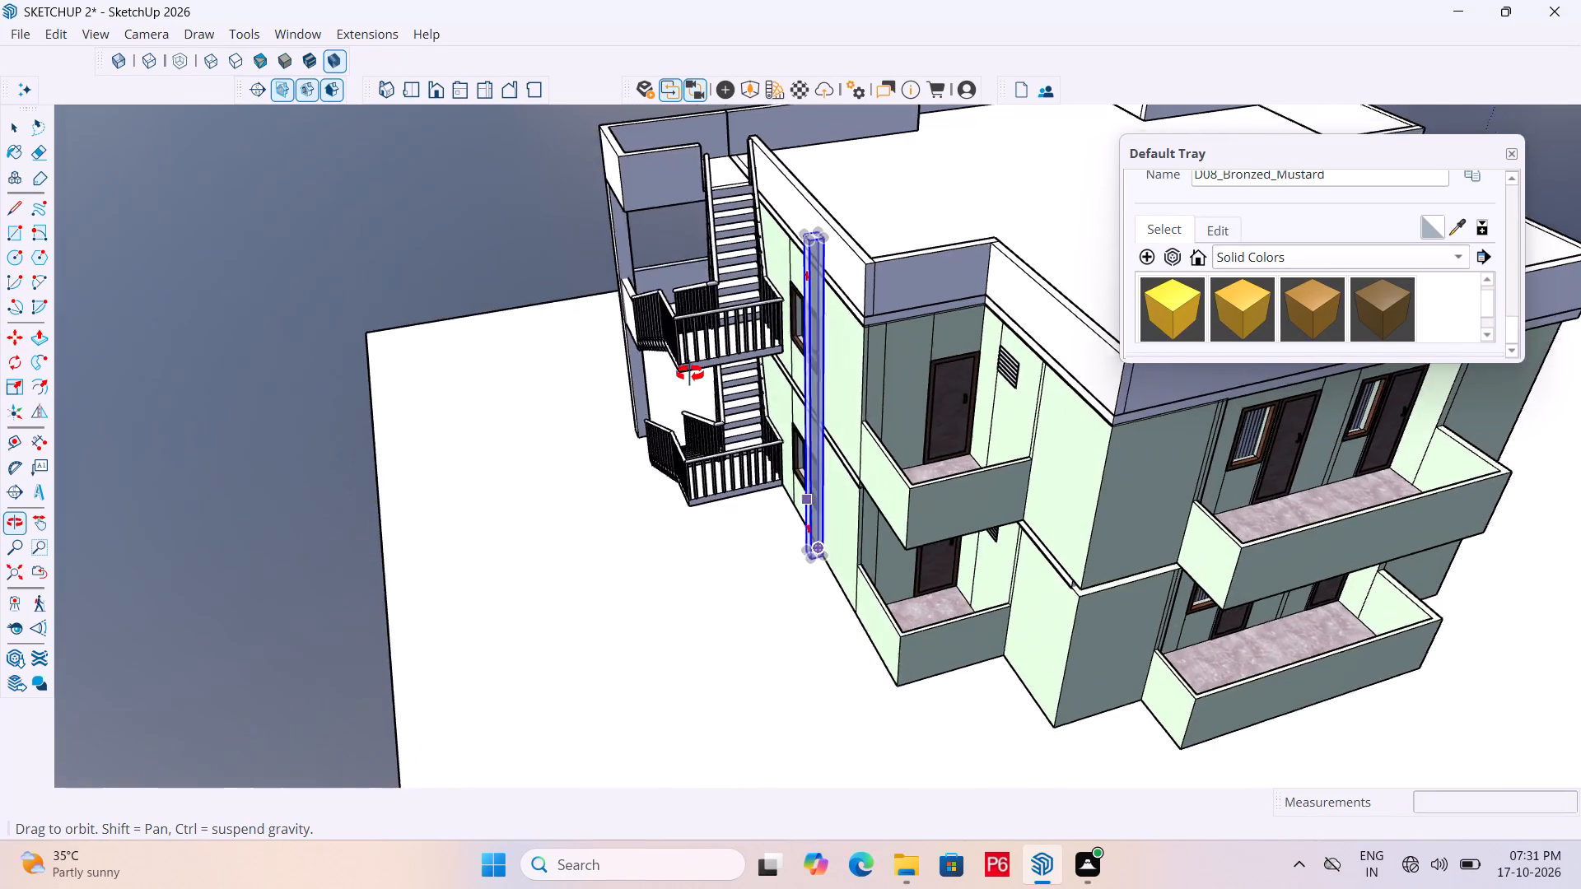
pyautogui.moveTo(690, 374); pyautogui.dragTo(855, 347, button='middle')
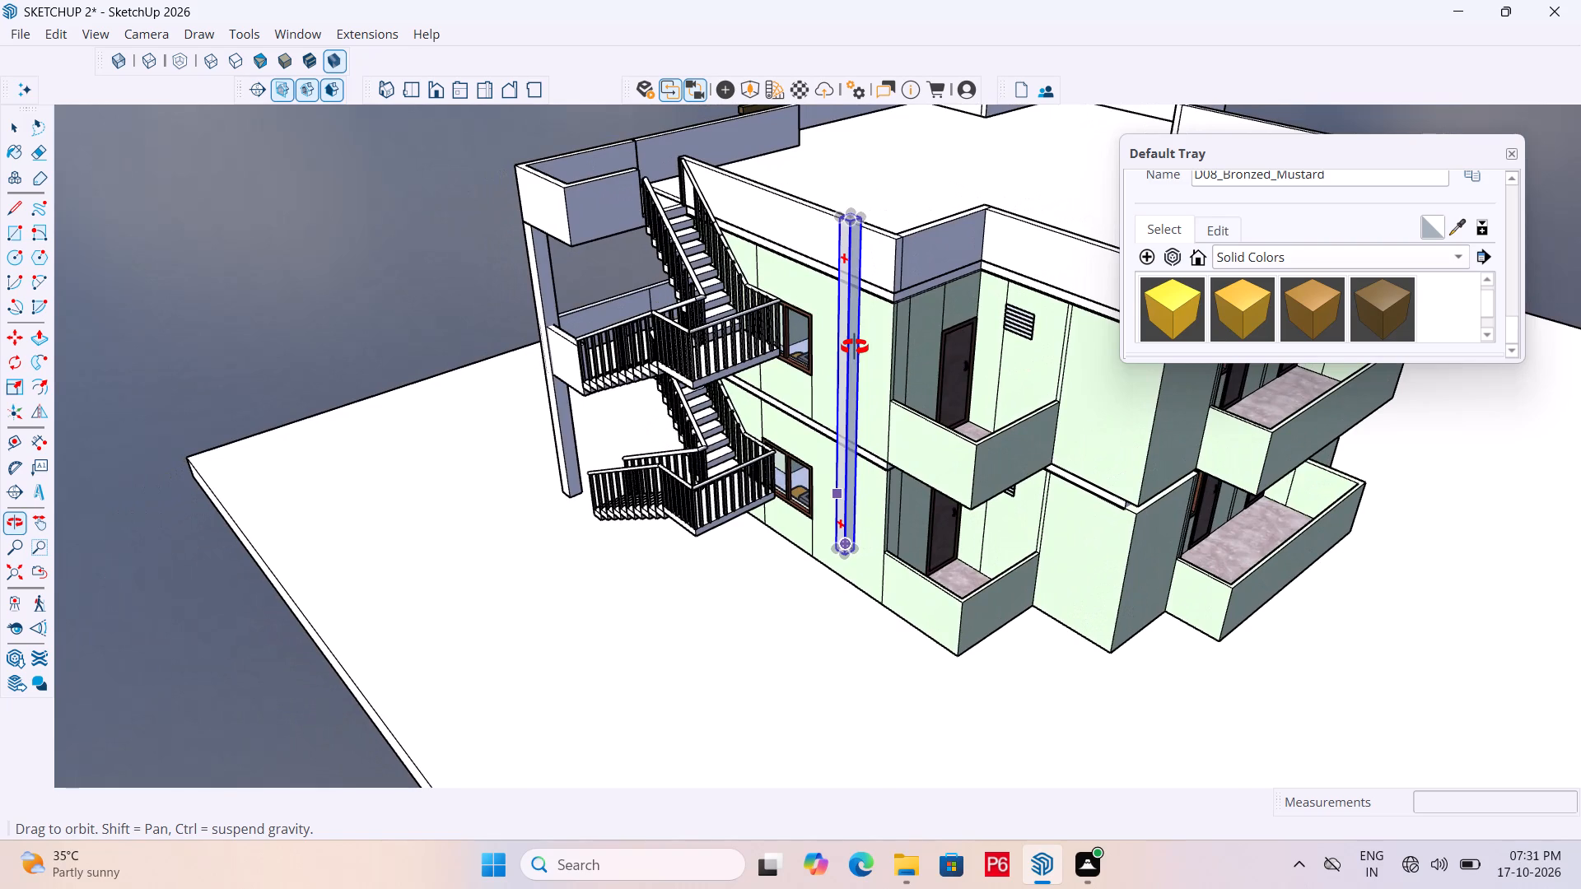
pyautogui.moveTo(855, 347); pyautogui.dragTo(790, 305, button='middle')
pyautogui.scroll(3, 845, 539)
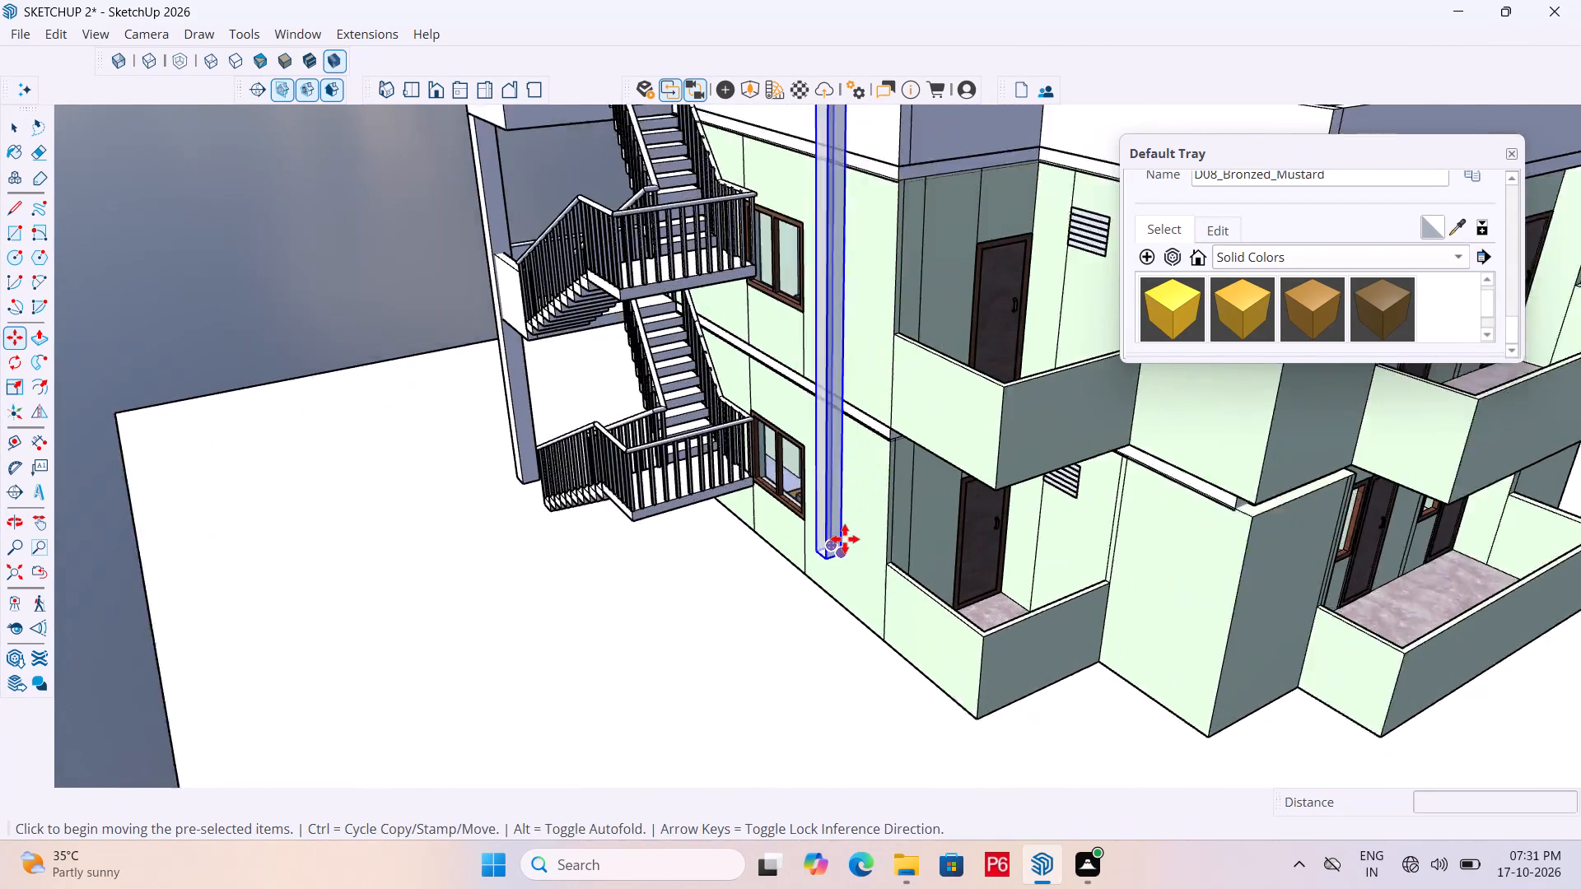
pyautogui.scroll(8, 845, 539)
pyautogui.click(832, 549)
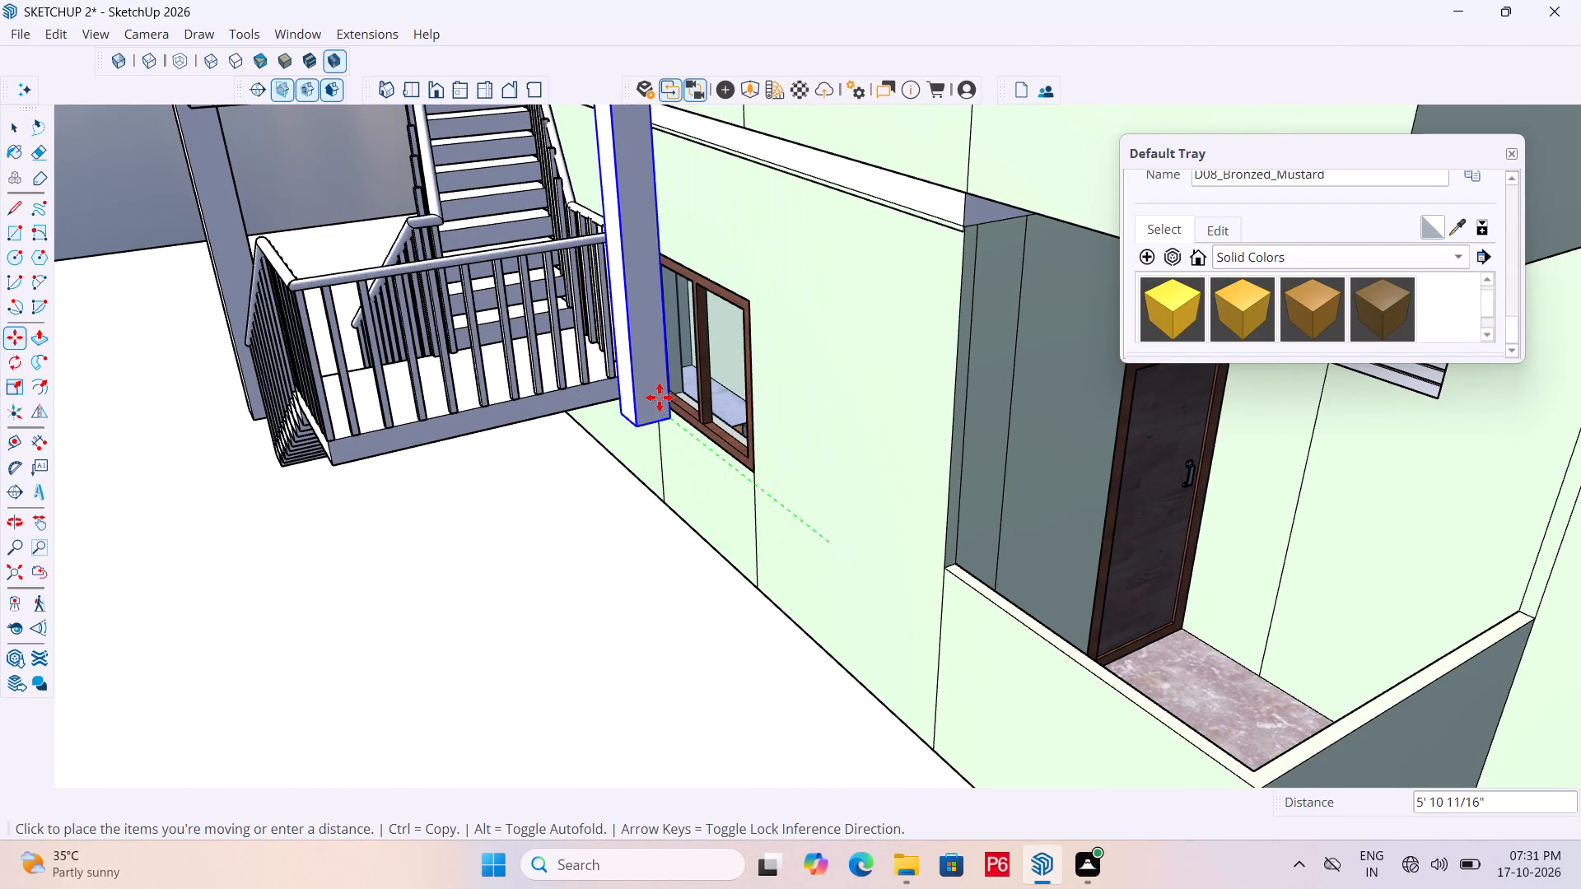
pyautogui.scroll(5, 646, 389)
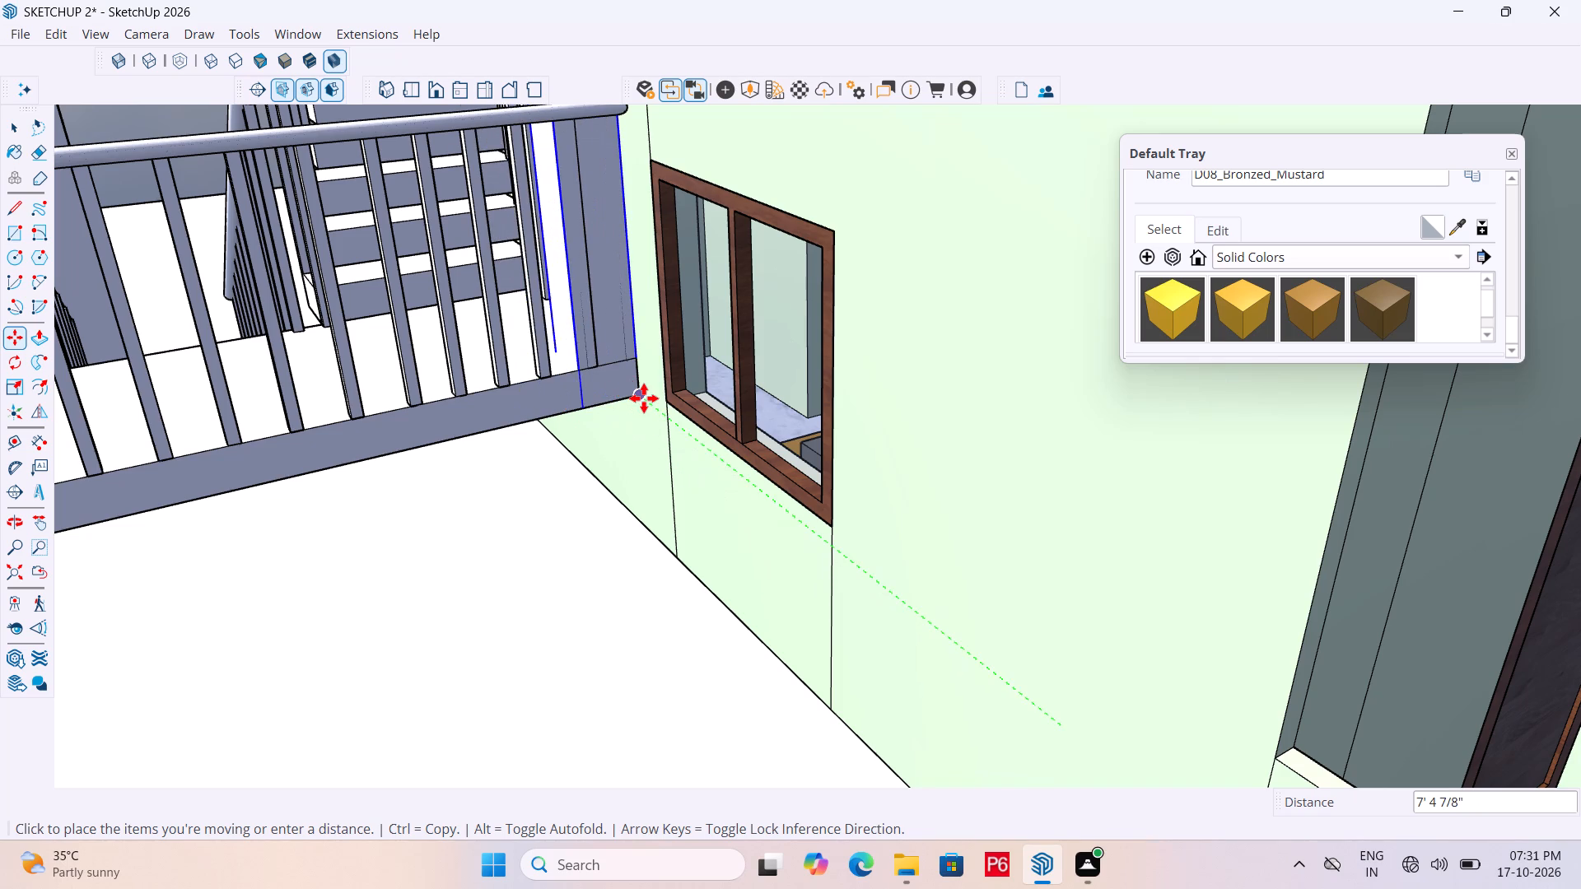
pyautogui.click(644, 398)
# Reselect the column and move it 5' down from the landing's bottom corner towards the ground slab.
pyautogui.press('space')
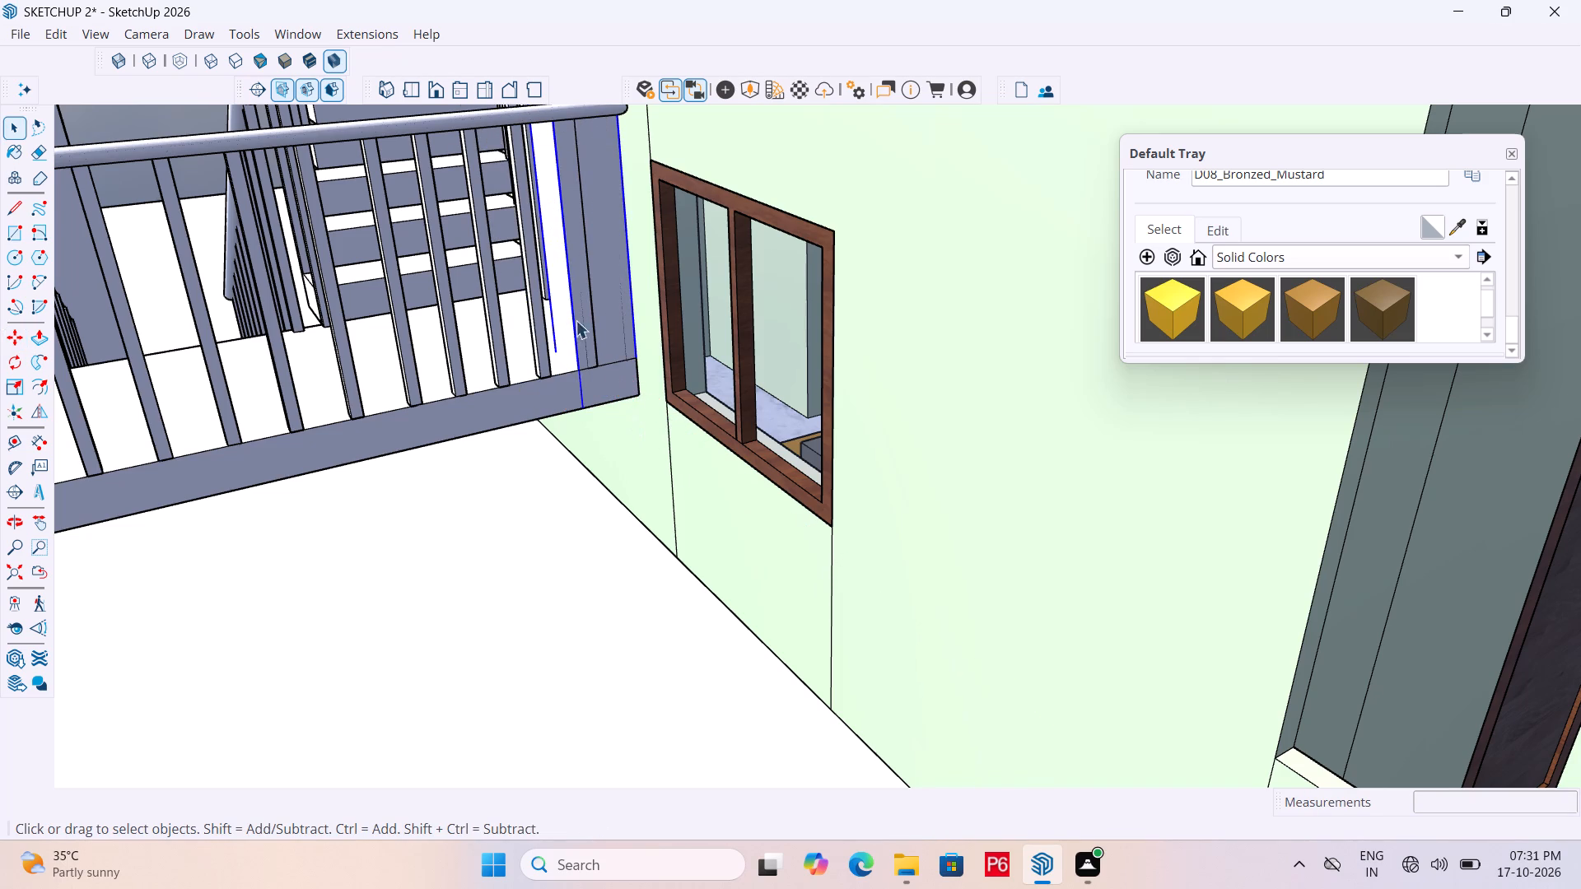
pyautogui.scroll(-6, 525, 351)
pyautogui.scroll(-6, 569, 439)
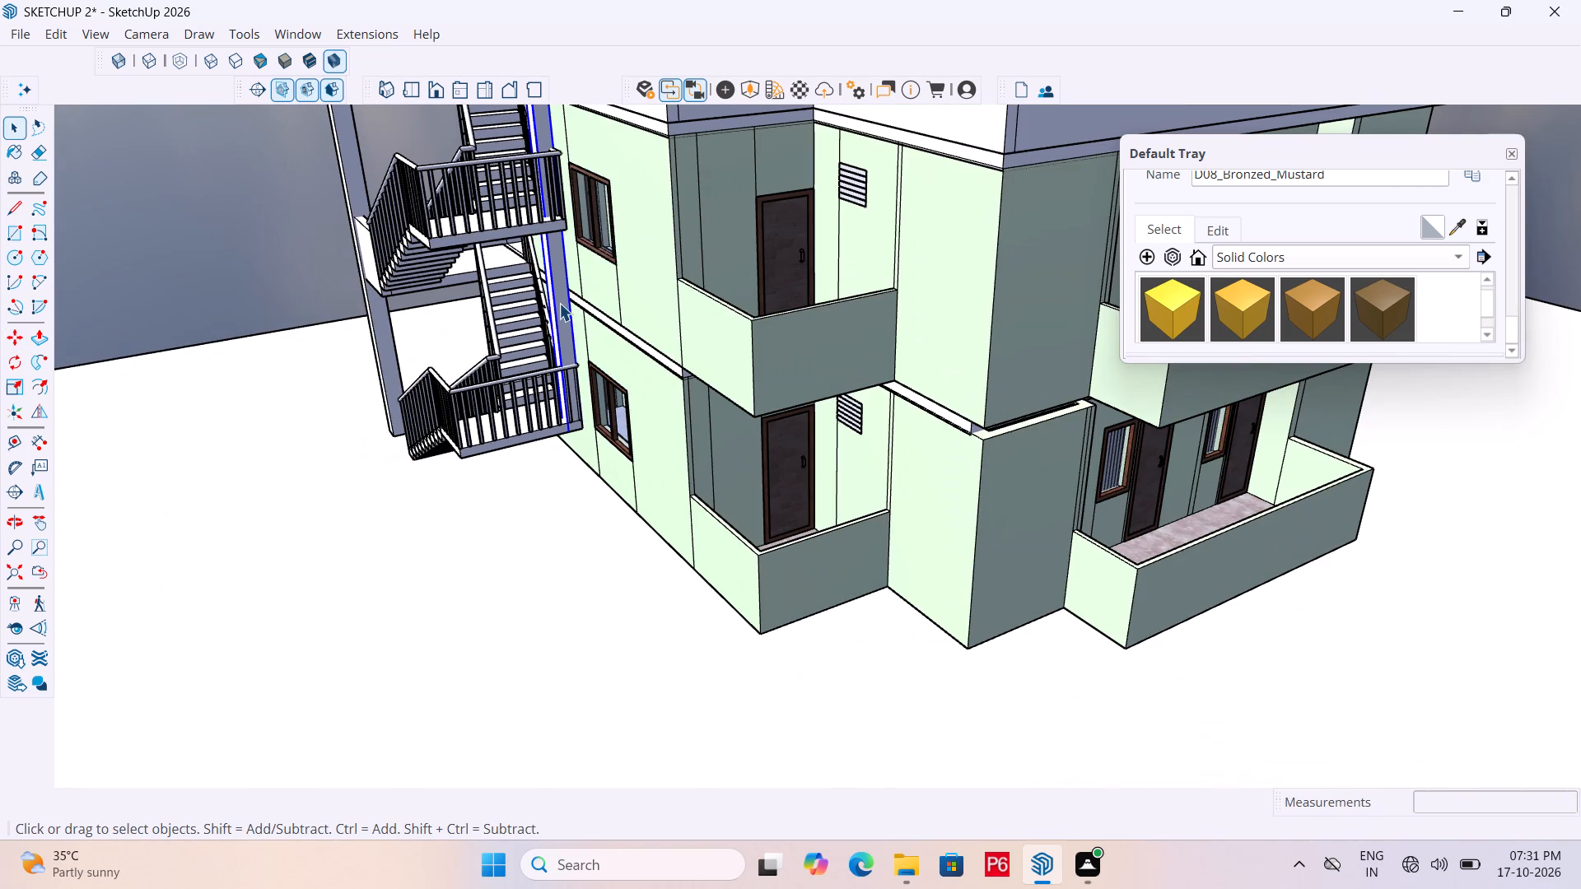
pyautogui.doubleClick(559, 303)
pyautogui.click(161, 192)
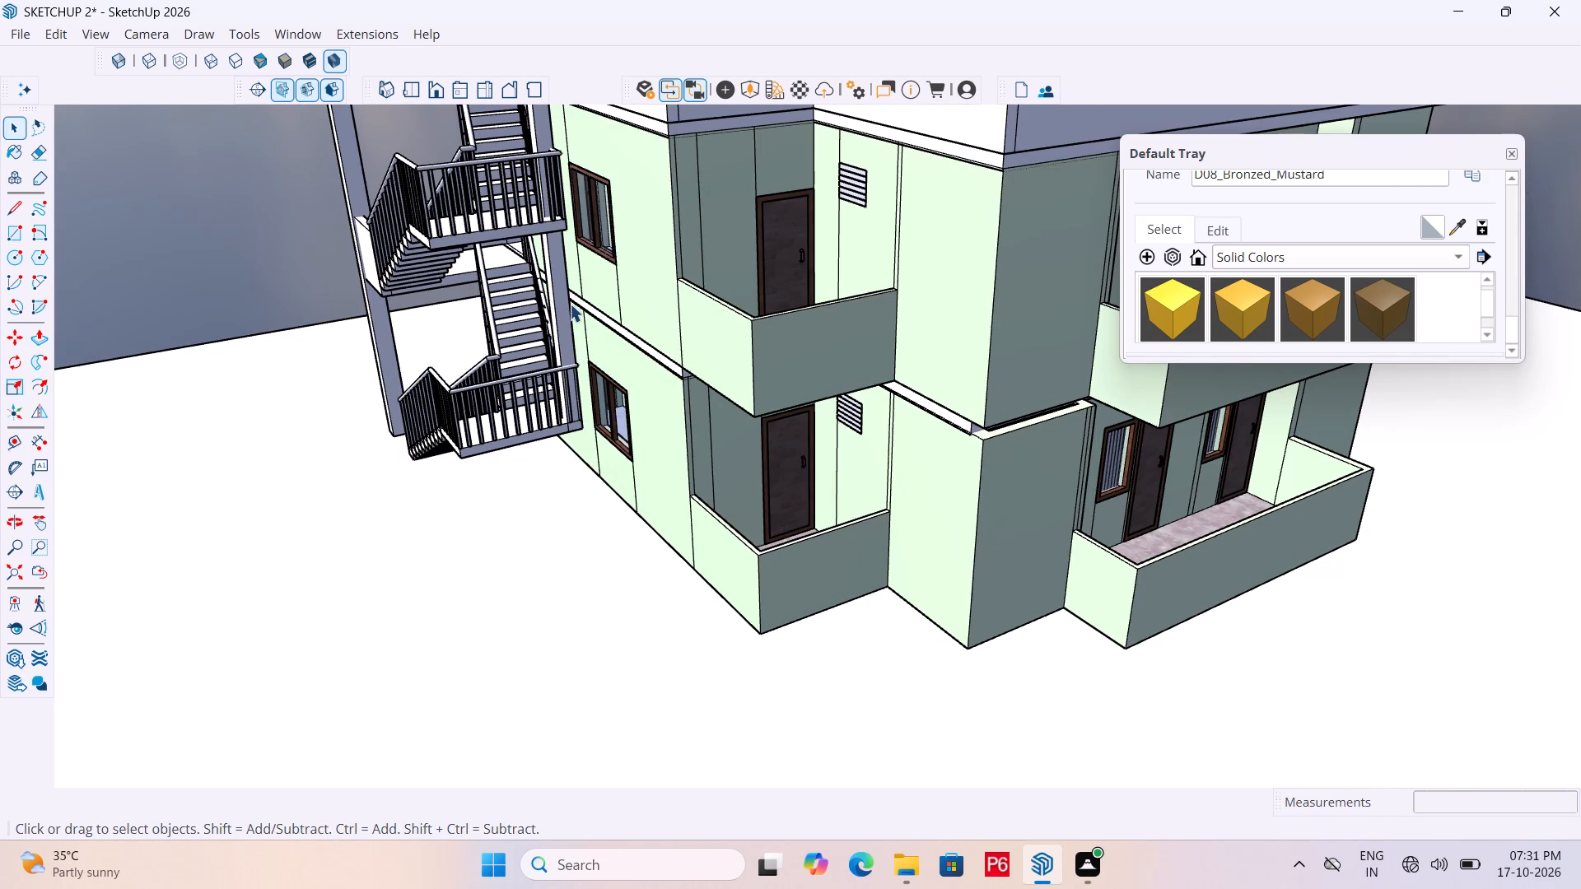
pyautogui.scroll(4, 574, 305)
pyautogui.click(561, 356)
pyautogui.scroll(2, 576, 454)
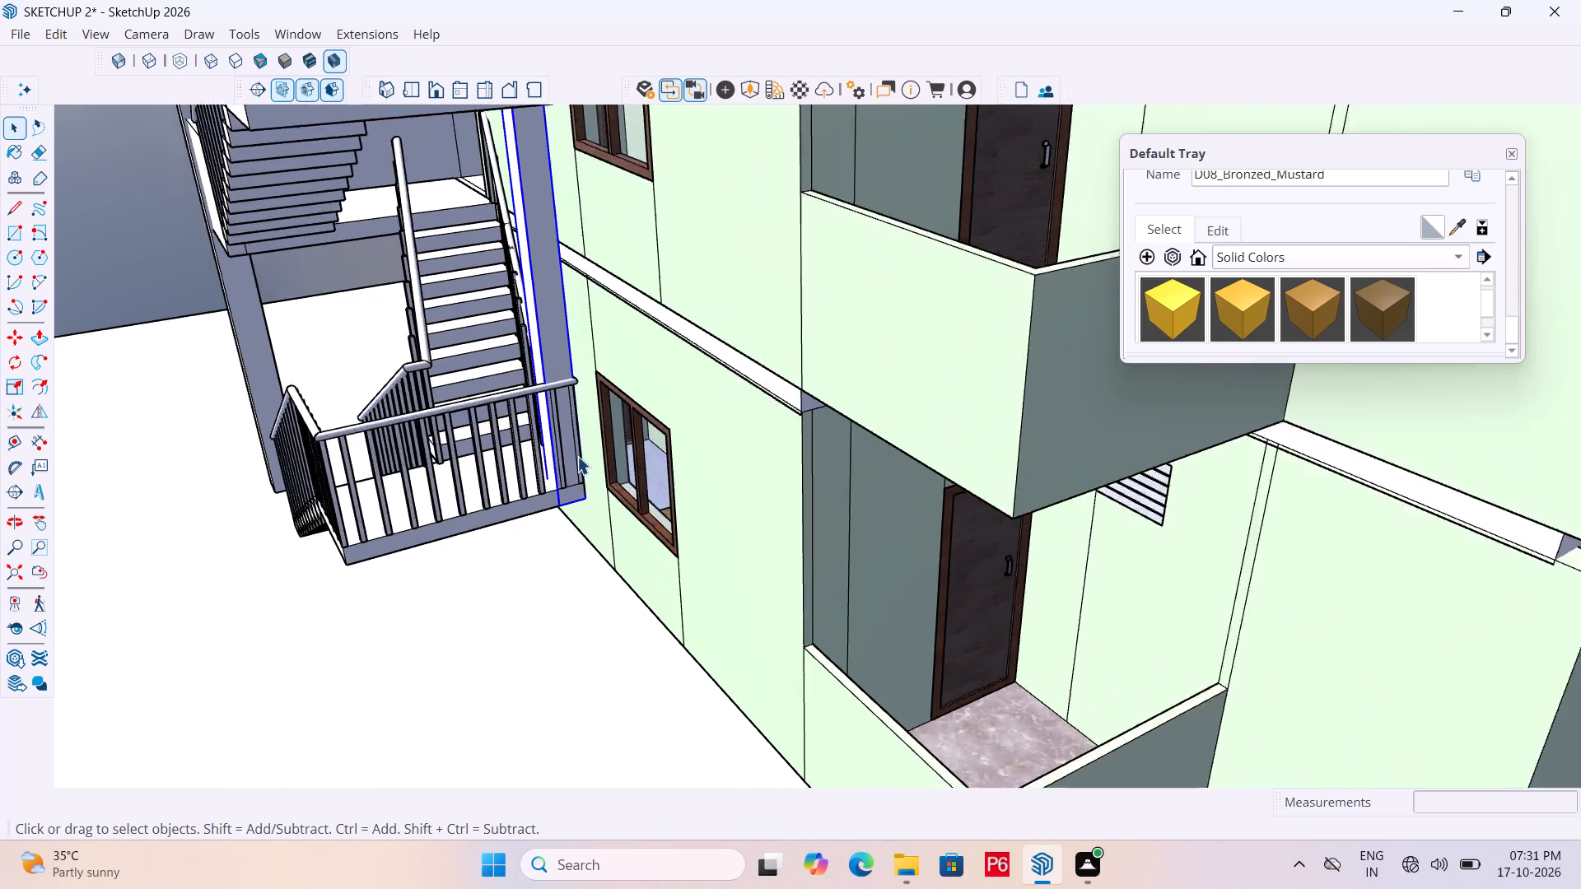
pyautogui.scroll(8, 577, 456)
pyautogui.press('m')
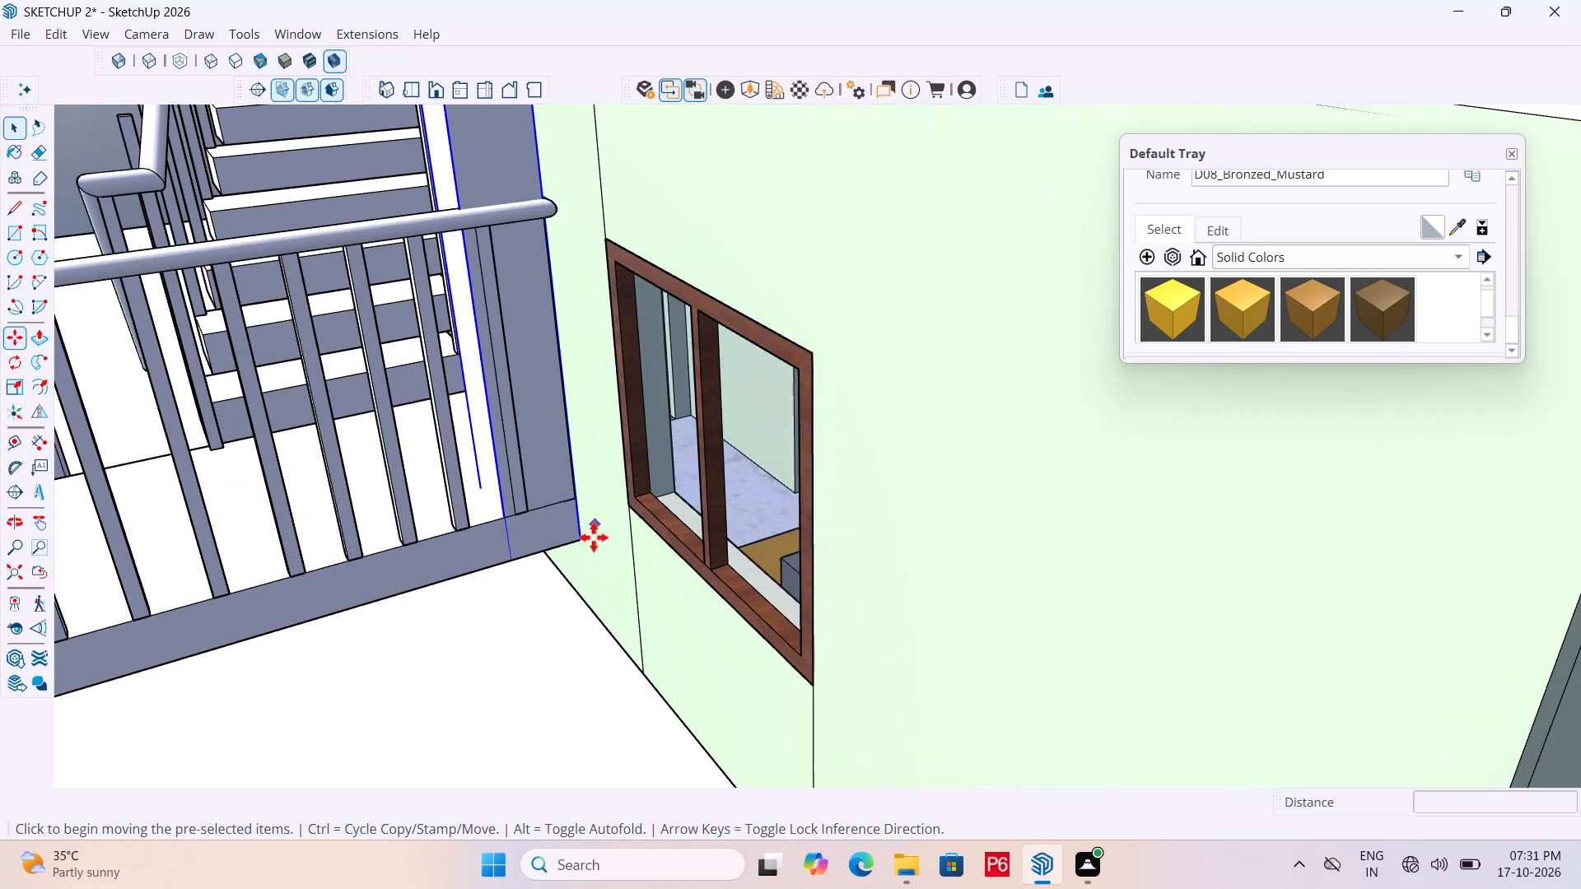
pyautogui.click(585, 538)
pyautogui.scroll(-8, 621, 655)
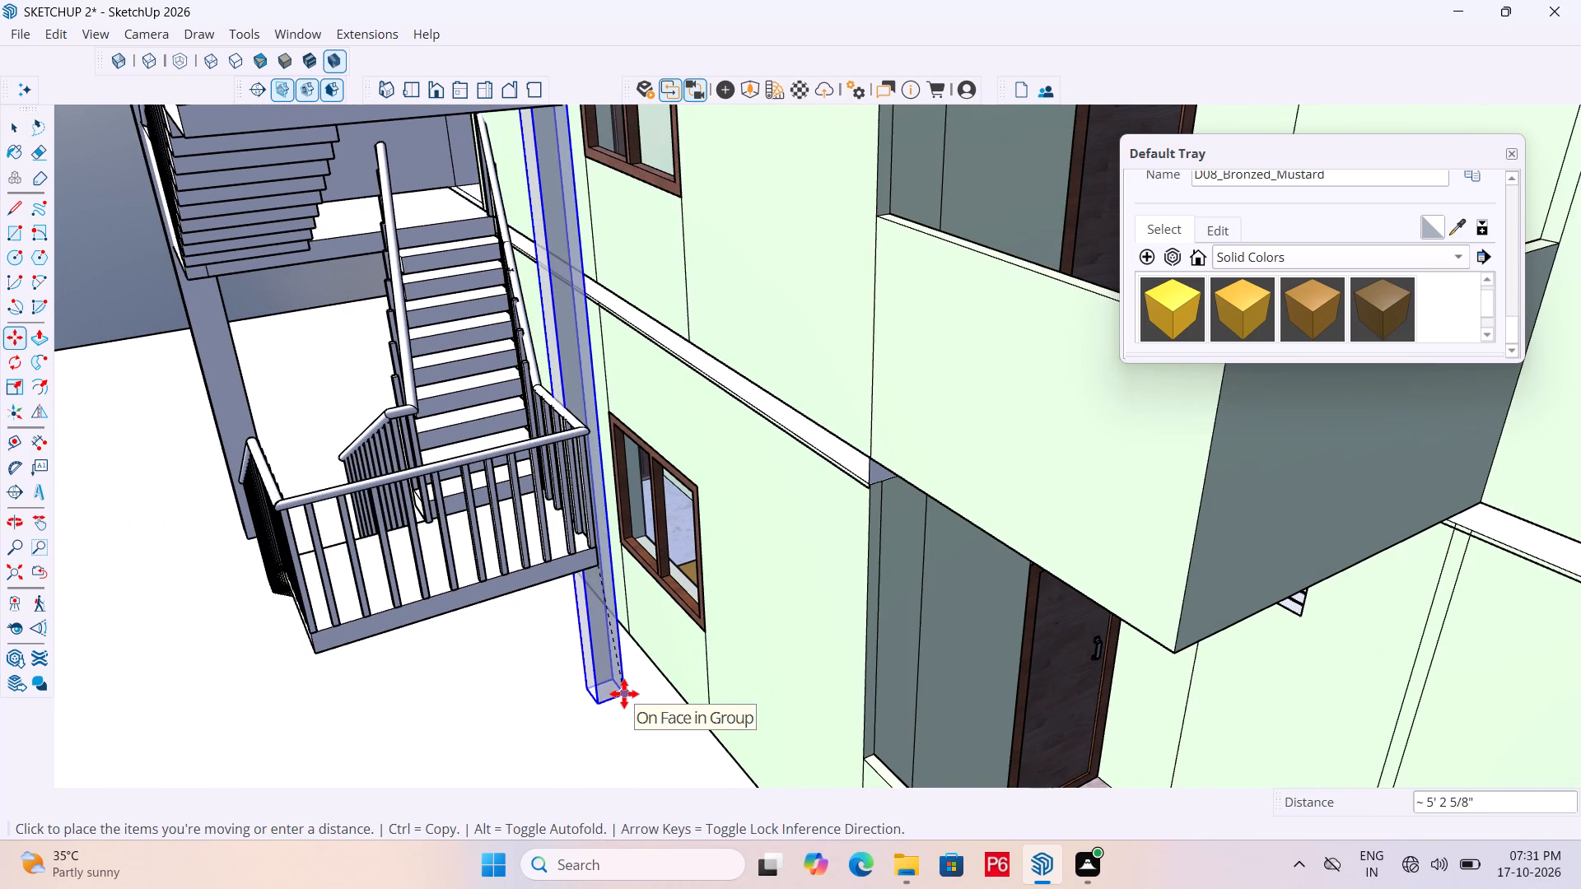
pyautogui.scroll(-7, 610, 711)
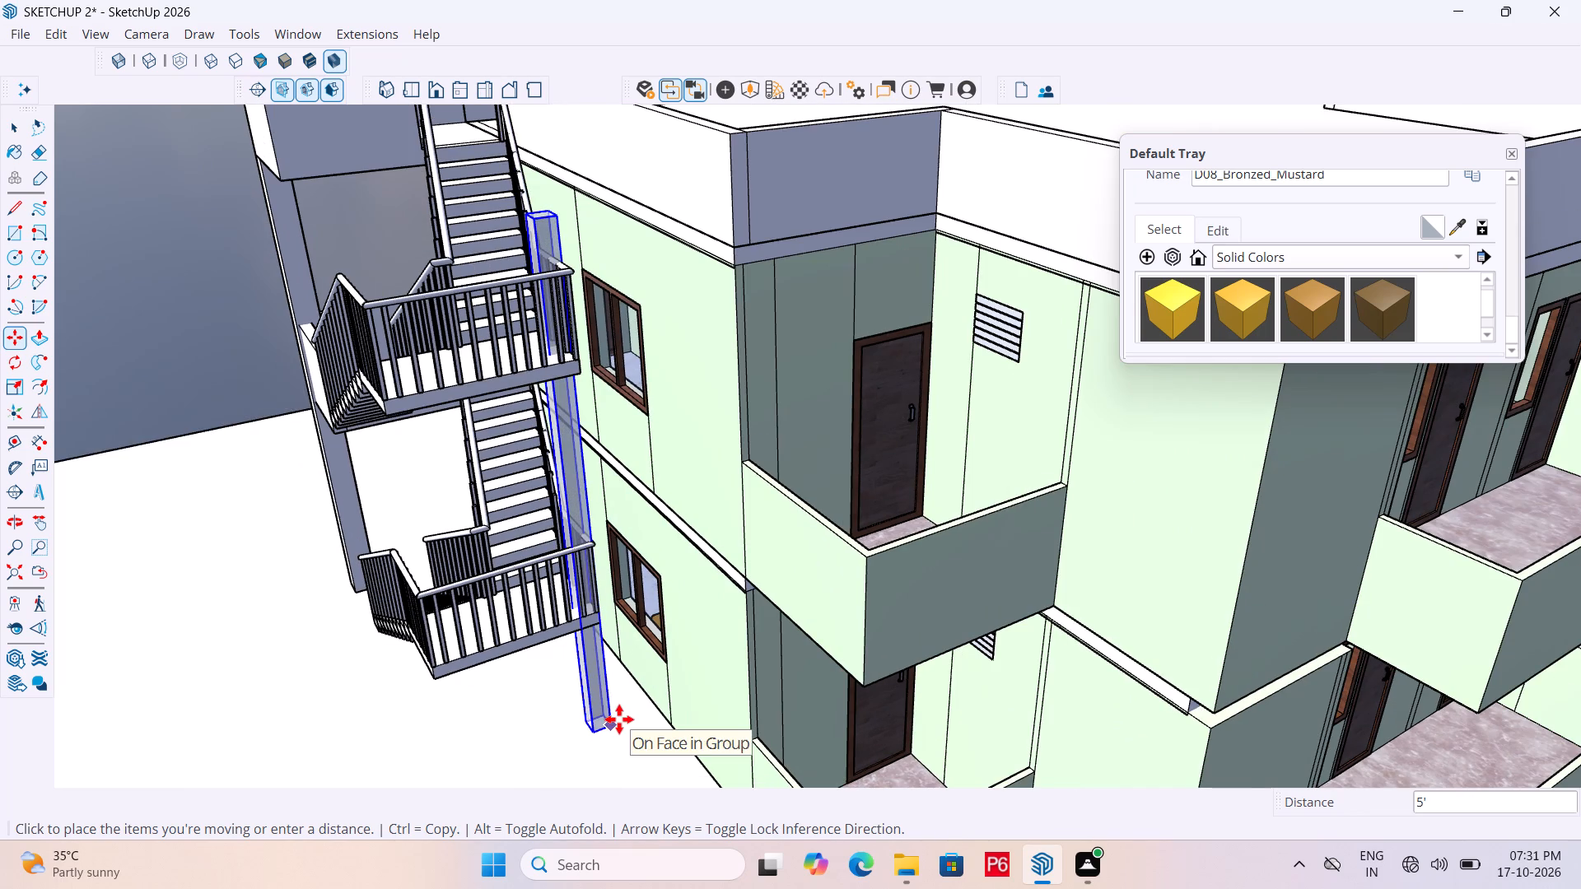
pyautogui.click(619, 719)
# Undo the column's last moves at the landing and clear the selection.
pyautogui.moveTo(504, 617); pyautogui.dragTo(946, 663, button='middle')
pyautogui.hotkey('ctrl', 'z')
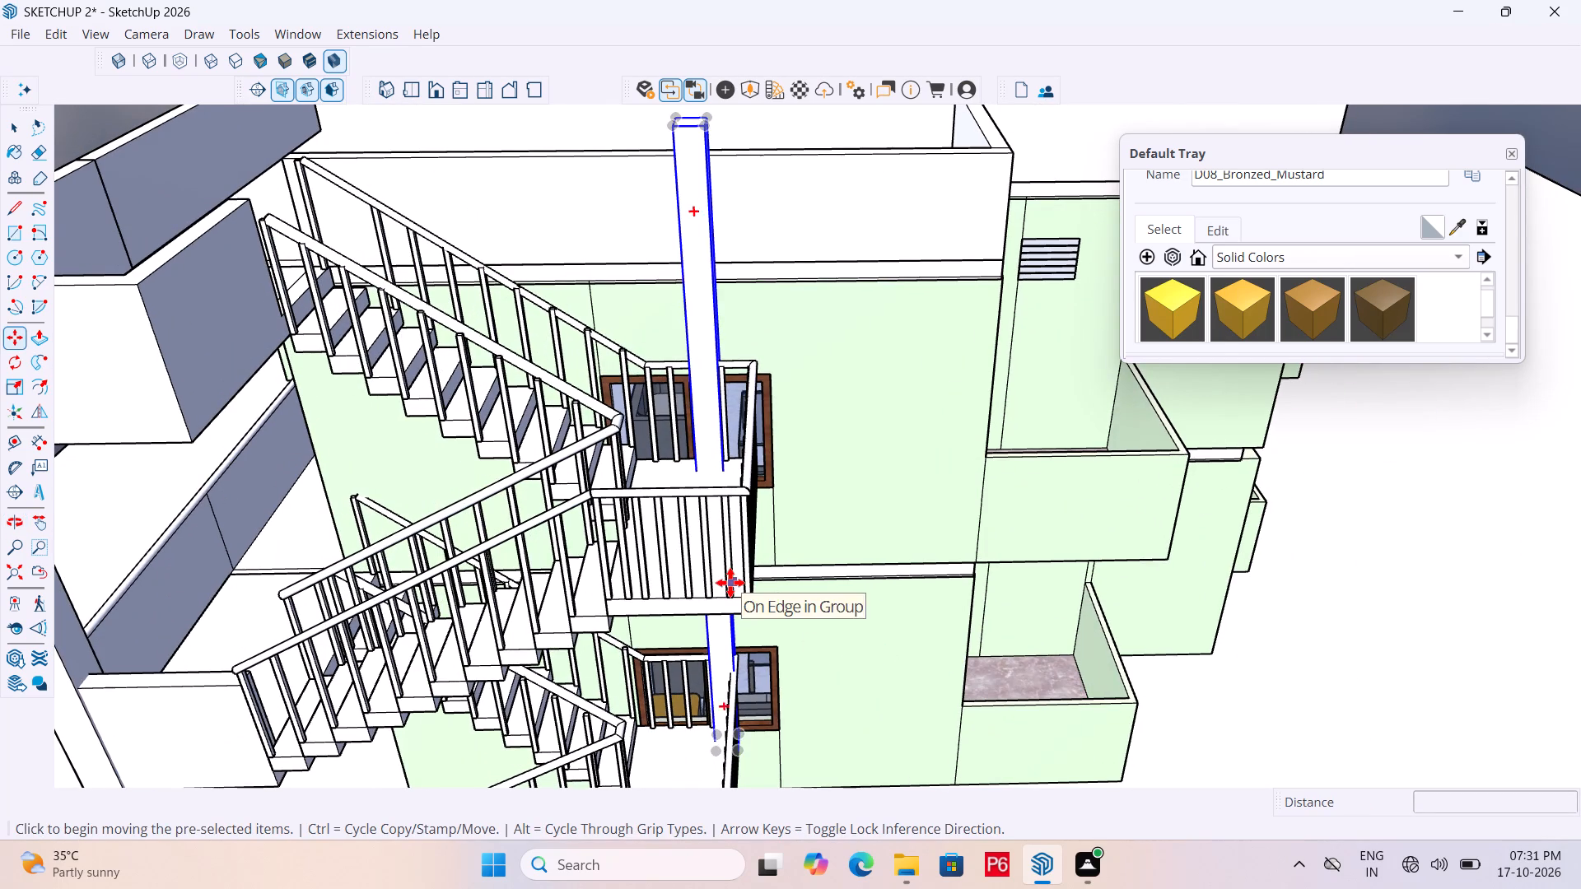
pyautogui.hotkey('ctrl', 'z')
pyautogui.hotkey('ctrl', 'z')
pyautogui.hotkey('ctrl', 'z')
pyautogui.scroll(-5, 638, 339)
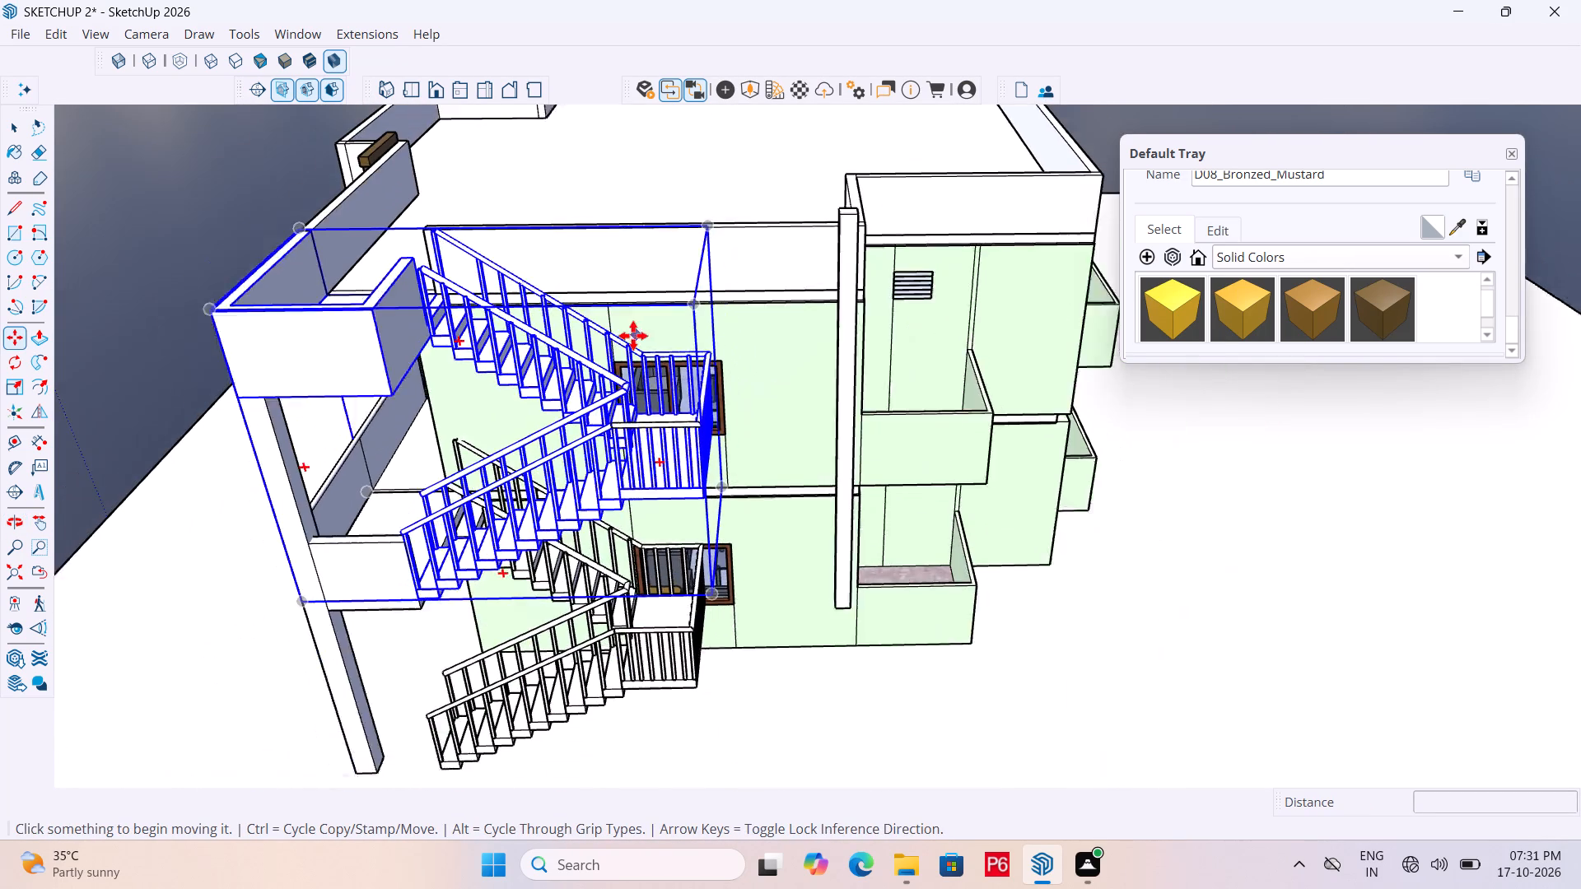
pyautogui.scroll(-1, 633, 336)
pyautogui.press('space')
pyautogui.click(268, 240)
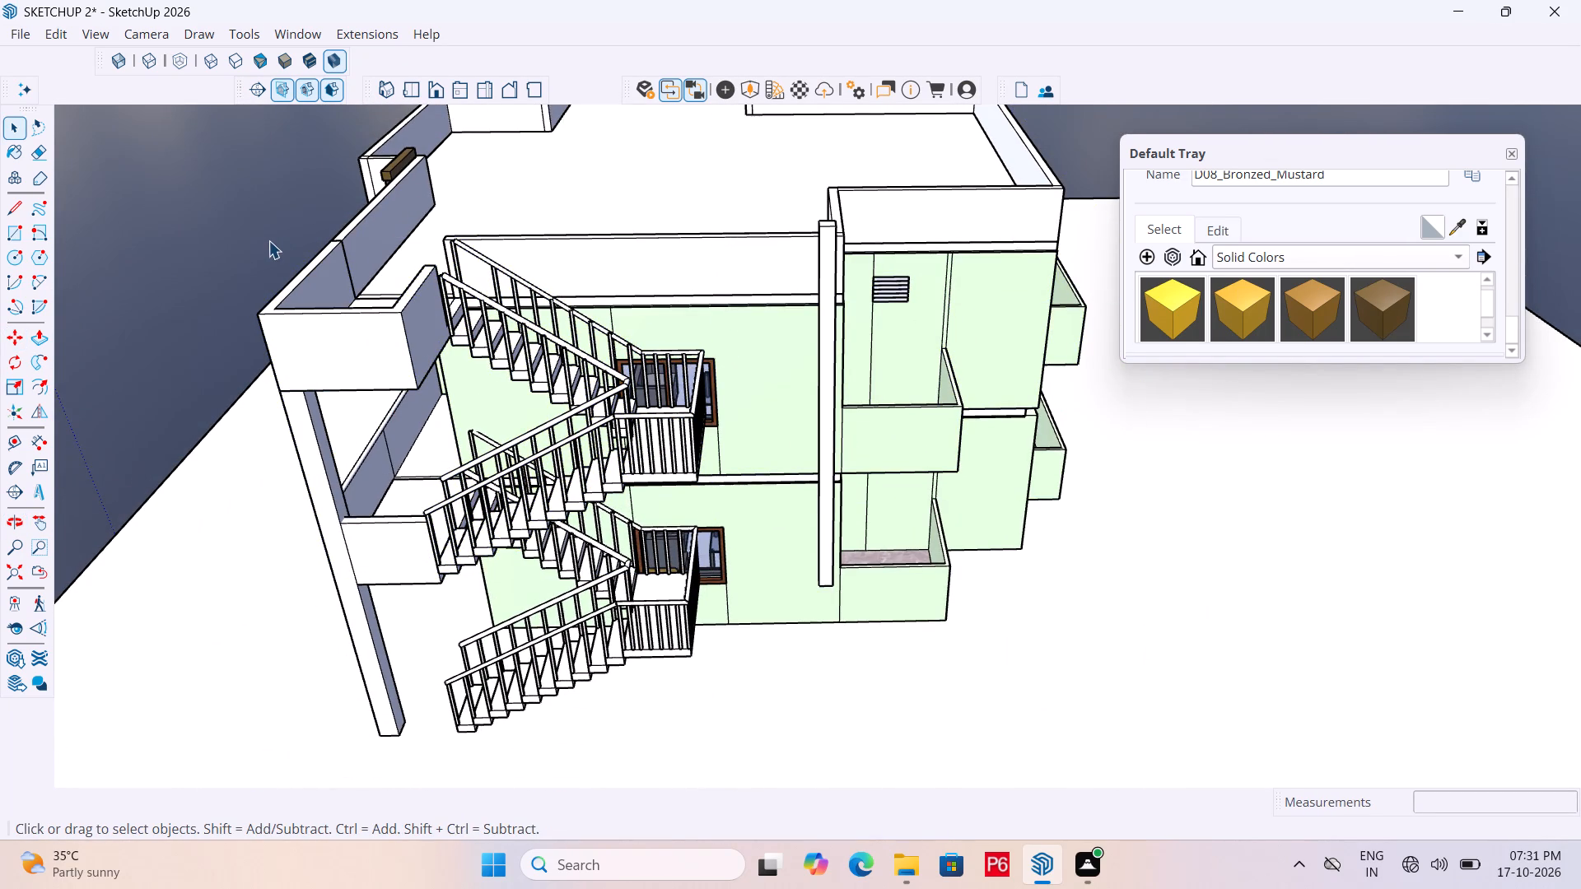
# Delete the tall free-standing 9" column in front of the side wall and save the model.
pyautogui.moveTo(933, 466); pyautogui.dragTo(526, 451, button='middle')
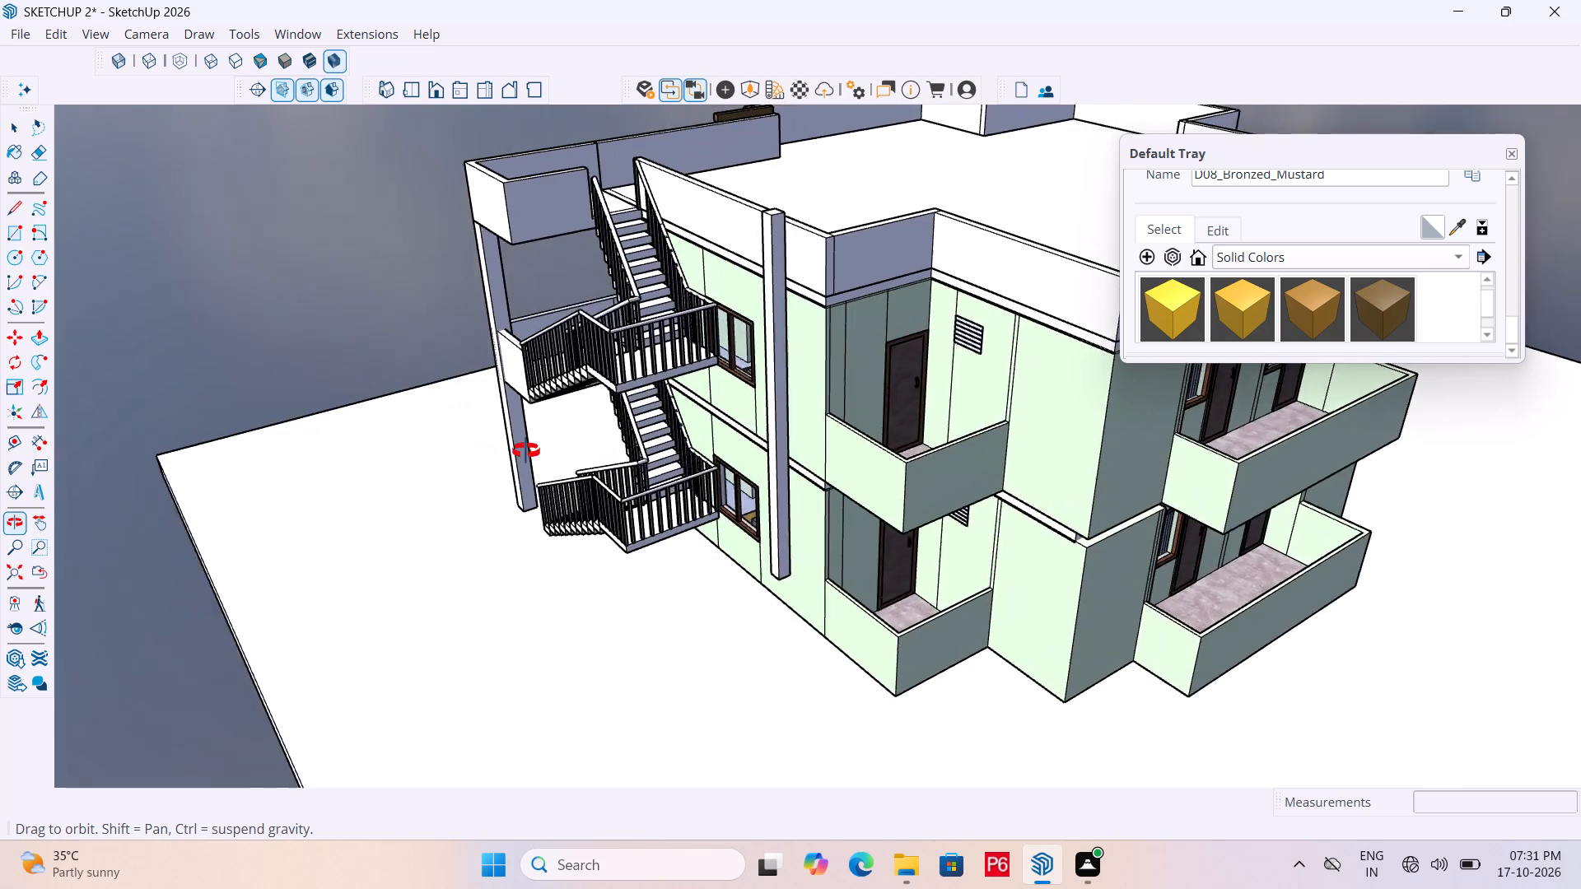
pyautogui.moveTo(526, 451); pyautogui.dragTo(659, 449, button='middle')
pyautogui.click(800, 496)
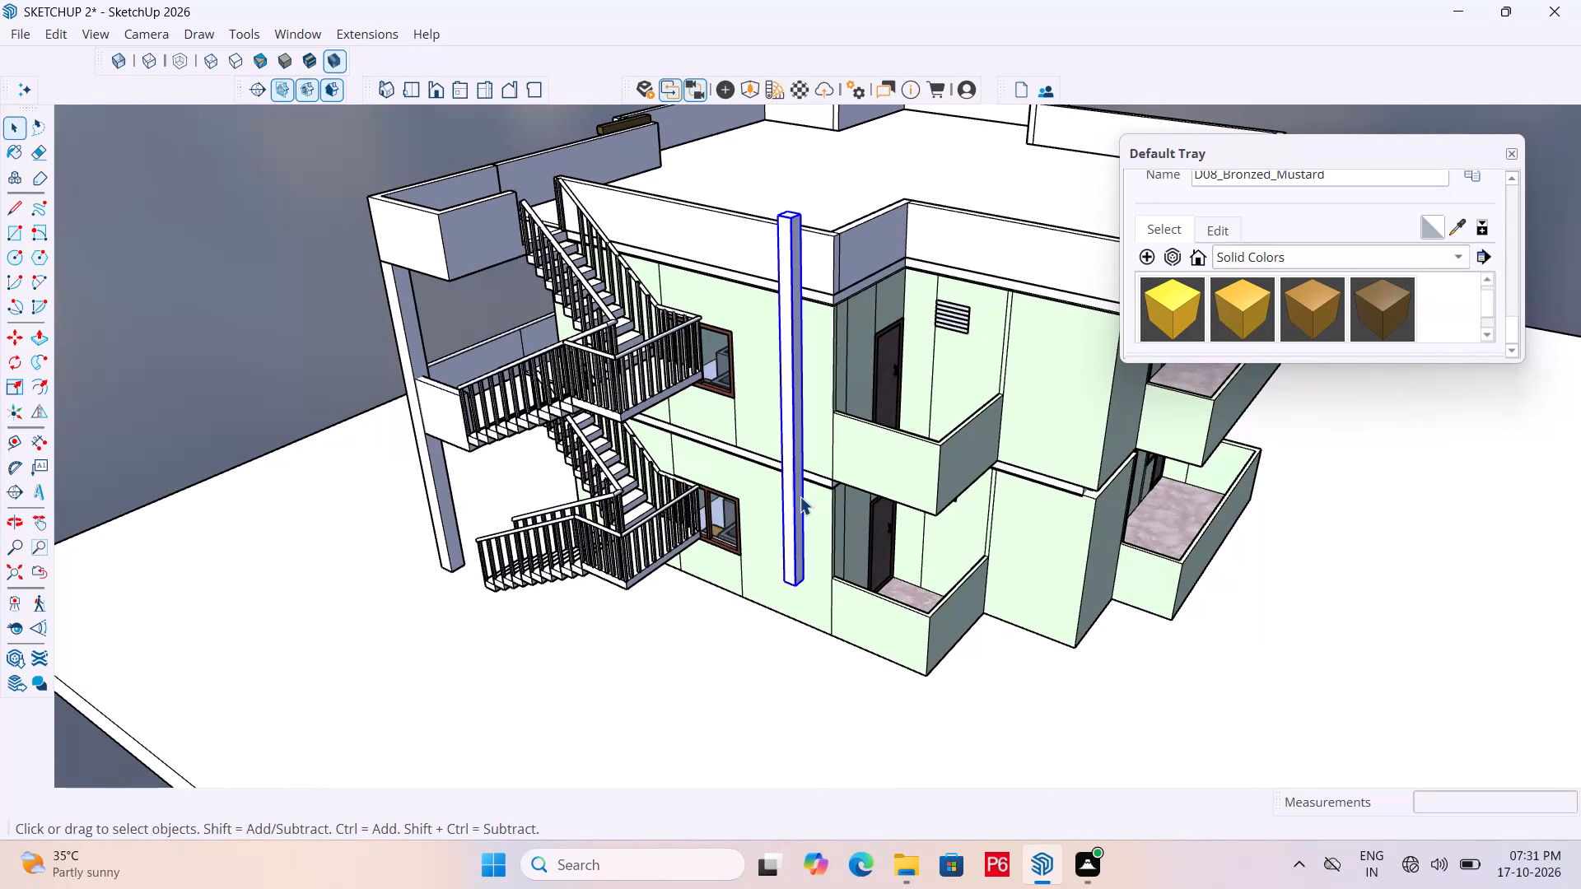
pyautogui.press('Delete')
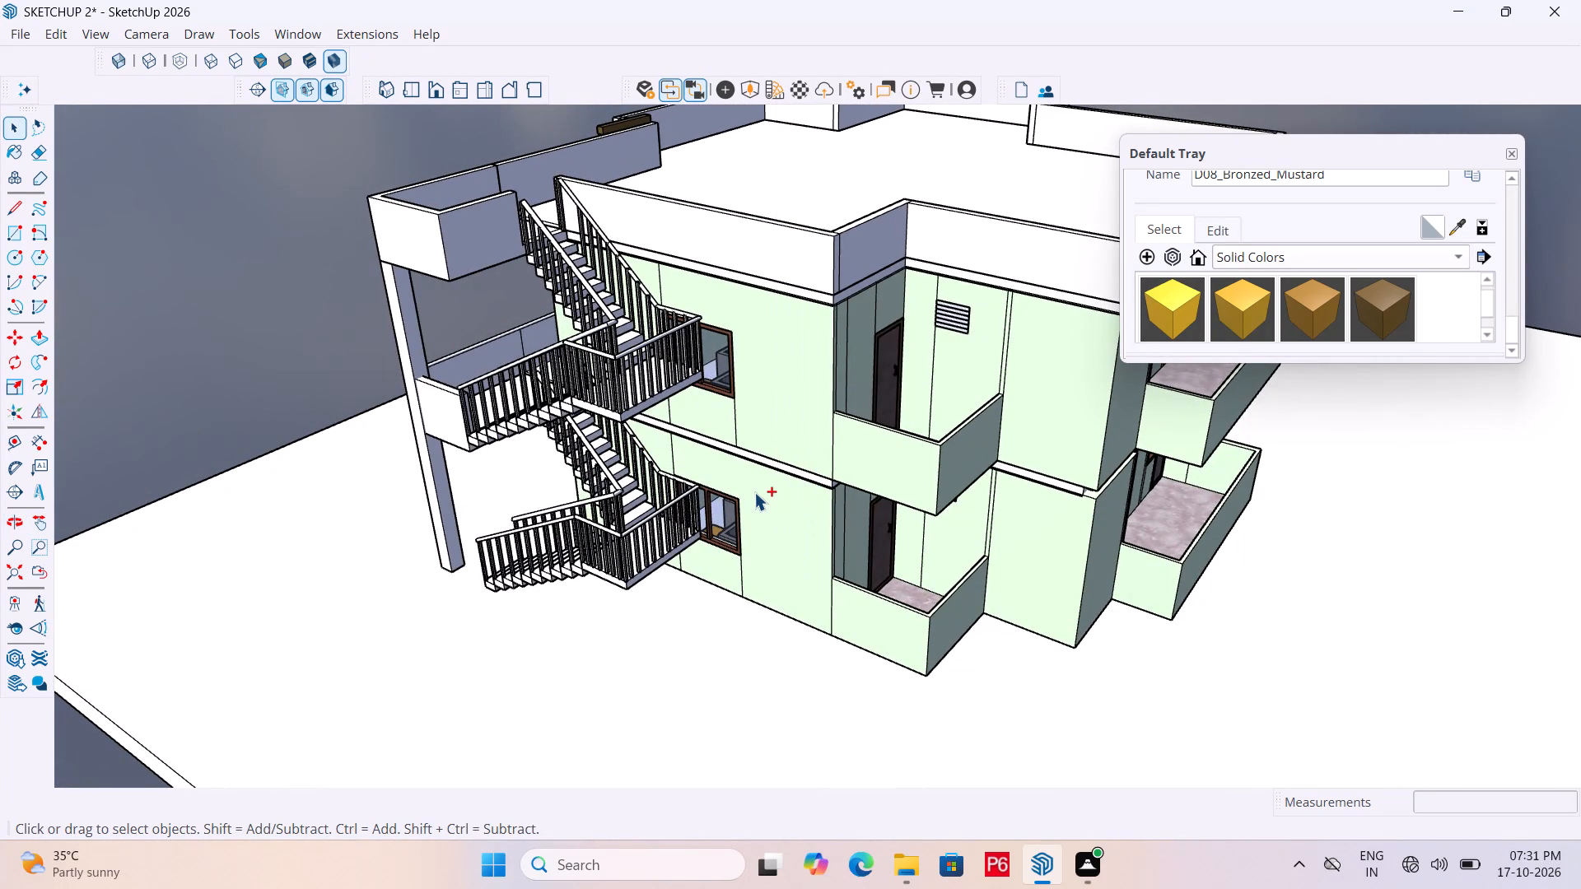
pyautogui.hotkey('ctrl', 's')
pyautogui.hotkey('ctrl', 's')
pyautogui.hotkey('ctrl', 's')
pyautogui.hotkey('ctrl', 's')
pyautogui.hotkey('ctrl', 's')
# Draw a 9" by 9" square on the underside of the lower staircase landing, starting at its outer corner.
pyautogui.moveTo(715, 486); pyautogui.dragTo(804, 483, button='middle')
pyautogui.moveTo(804, 483); pyautogui.dragTo(1025, 478, button='middle')
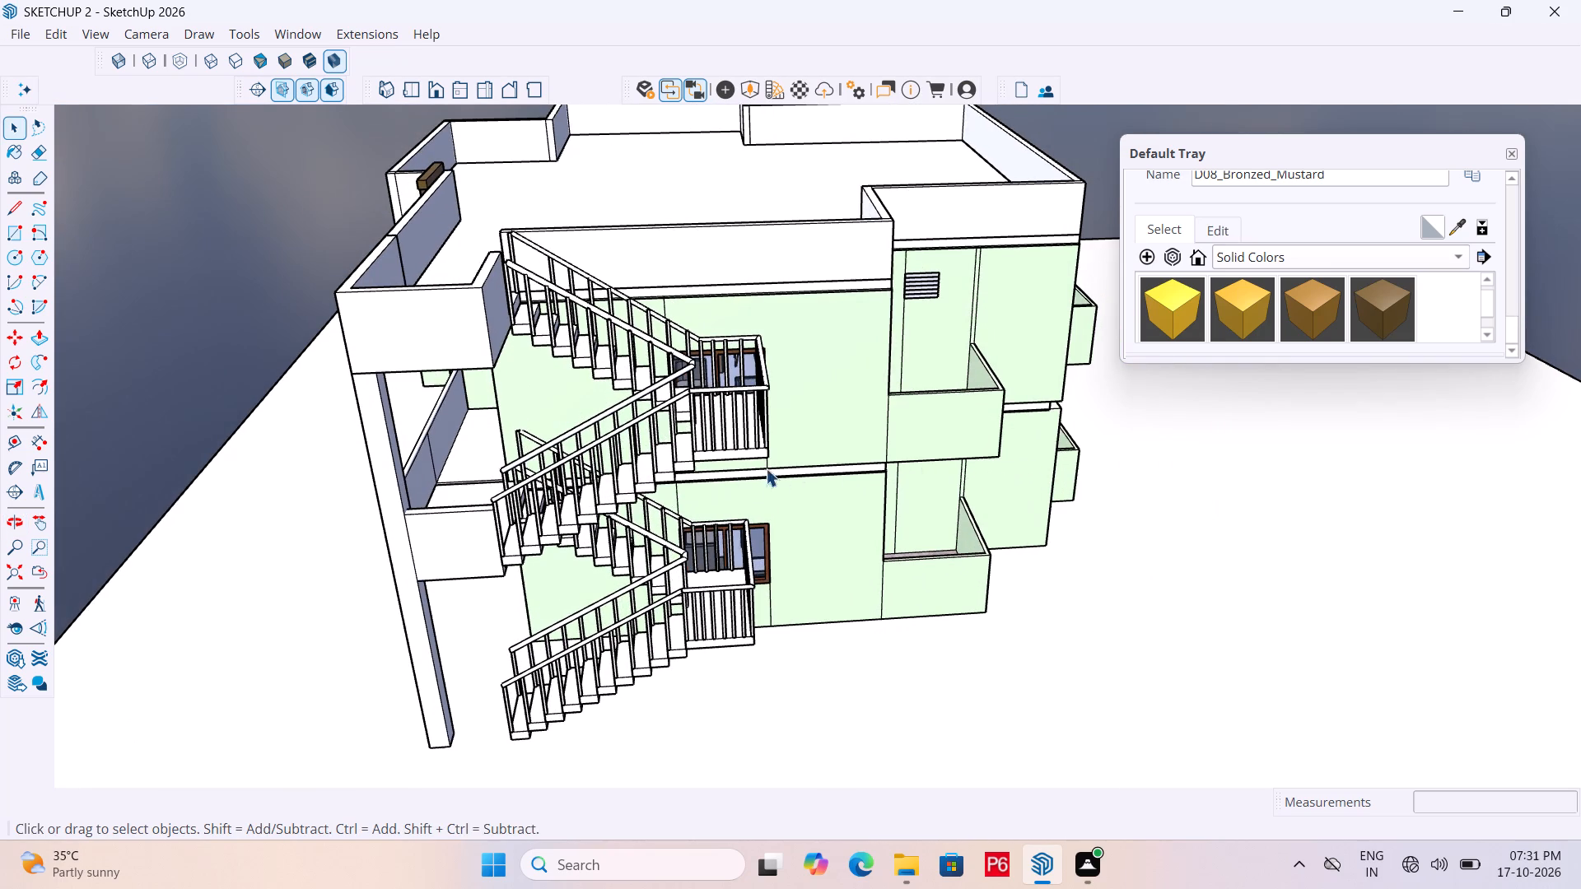
pyautogui.moveTo(711, 465); pyautogui.dragTo(604, 458, button='middle')
pyautogui.moveTo(689, 627); pyautogui.dragTo(300, 609, button='middle')
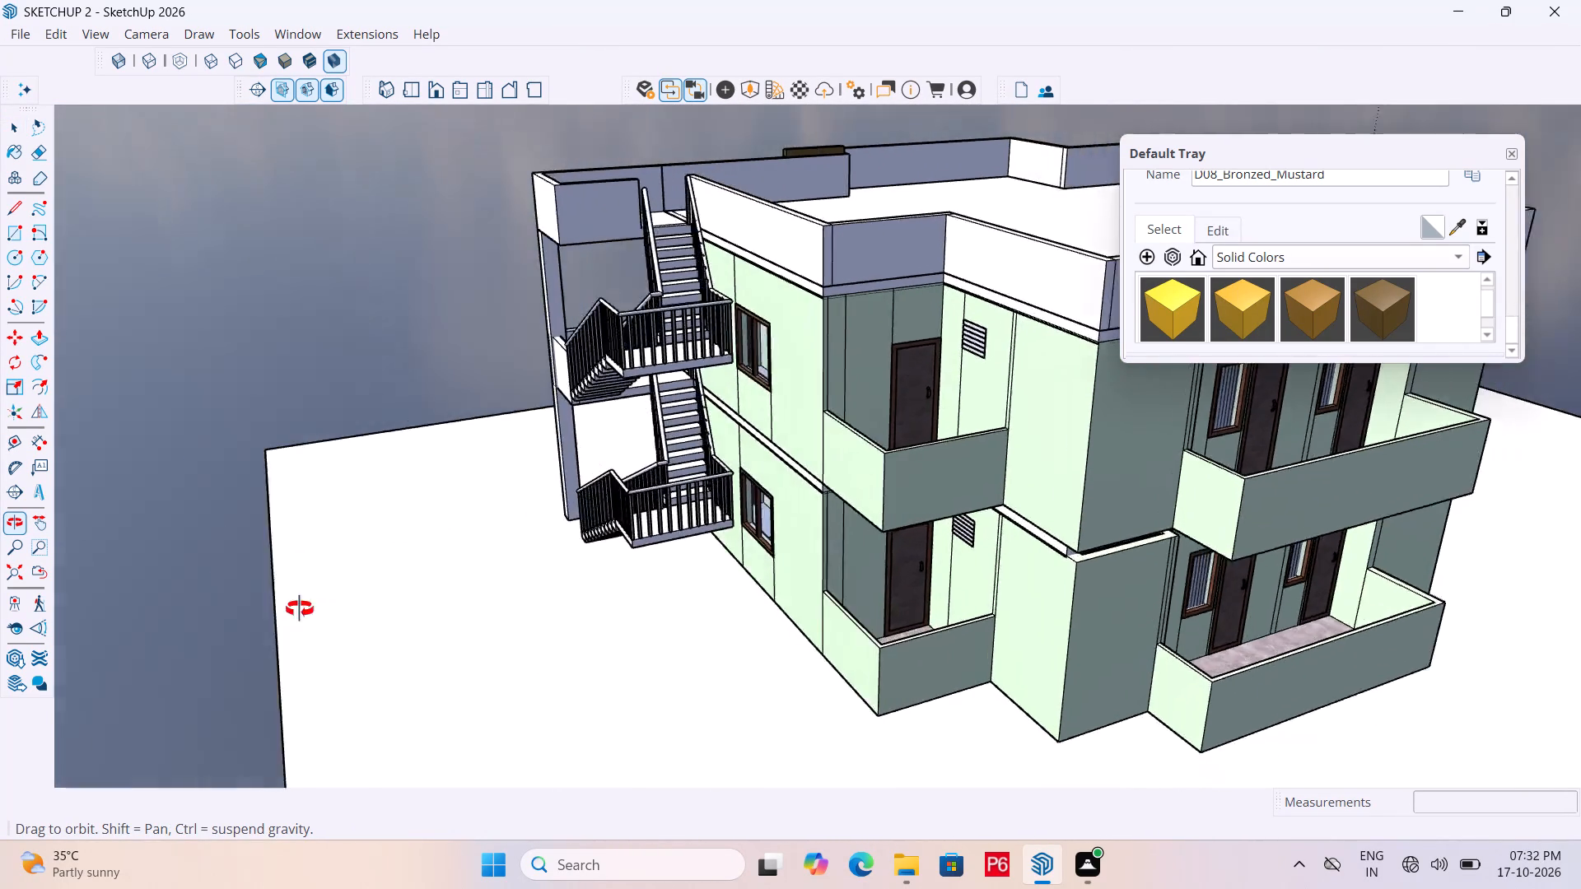
pyautogui.moveTo(300, 609); pyautogui.dragTo(819, 699, button='middle')
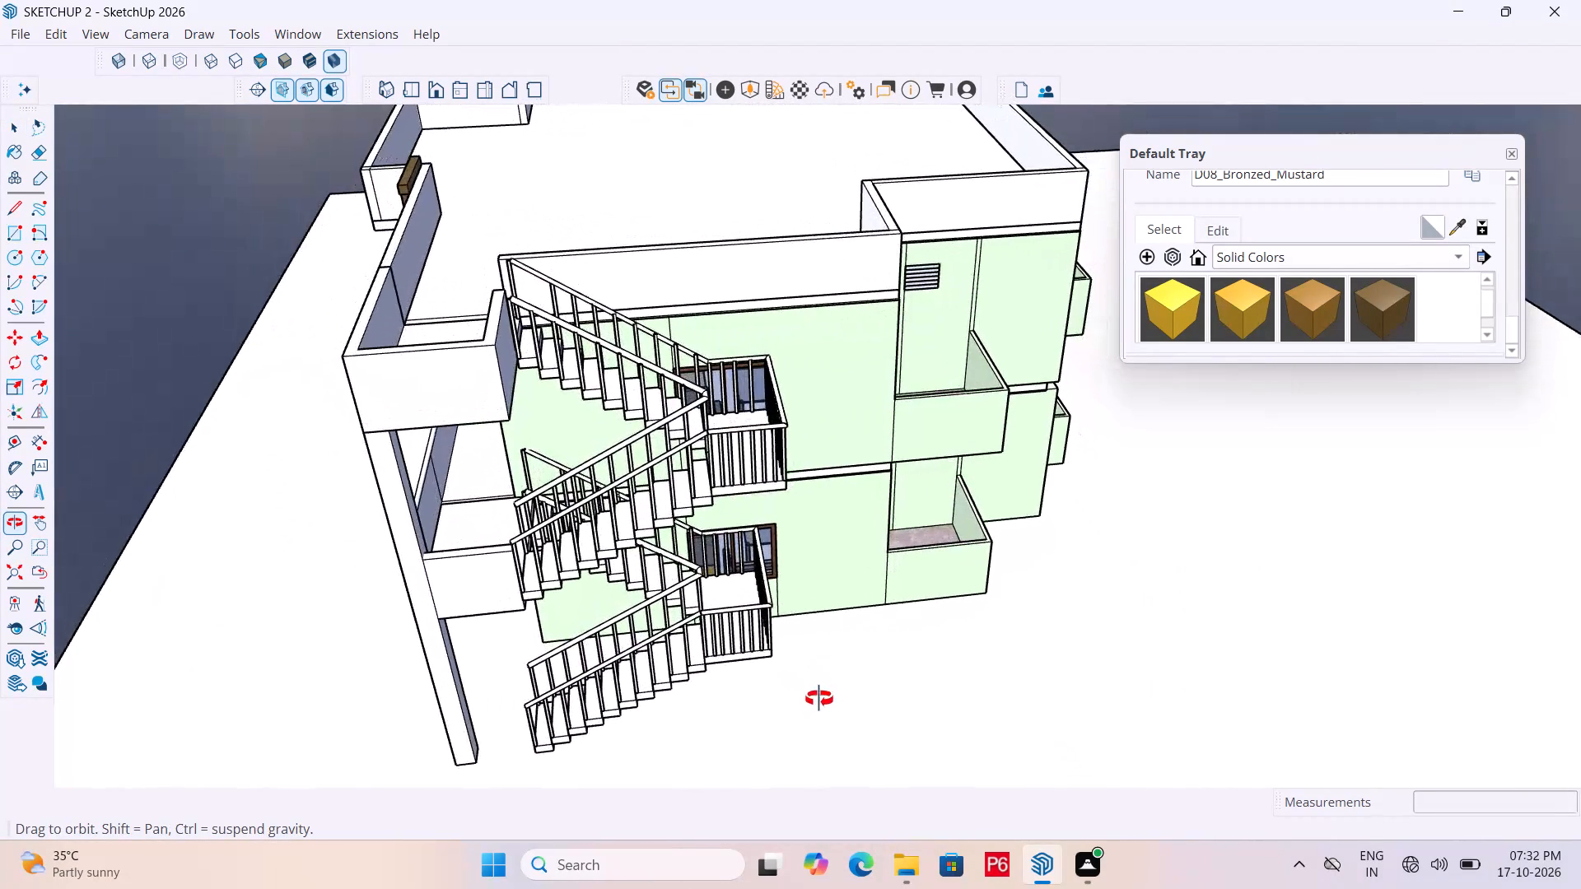
pyautogui.moveTo(819, 699); pyautogui.dragTo(876, 826, button='middle')
pyautogui.moveTo(772, 585); pyautogui.dragTo(1022, 749, button='middle')
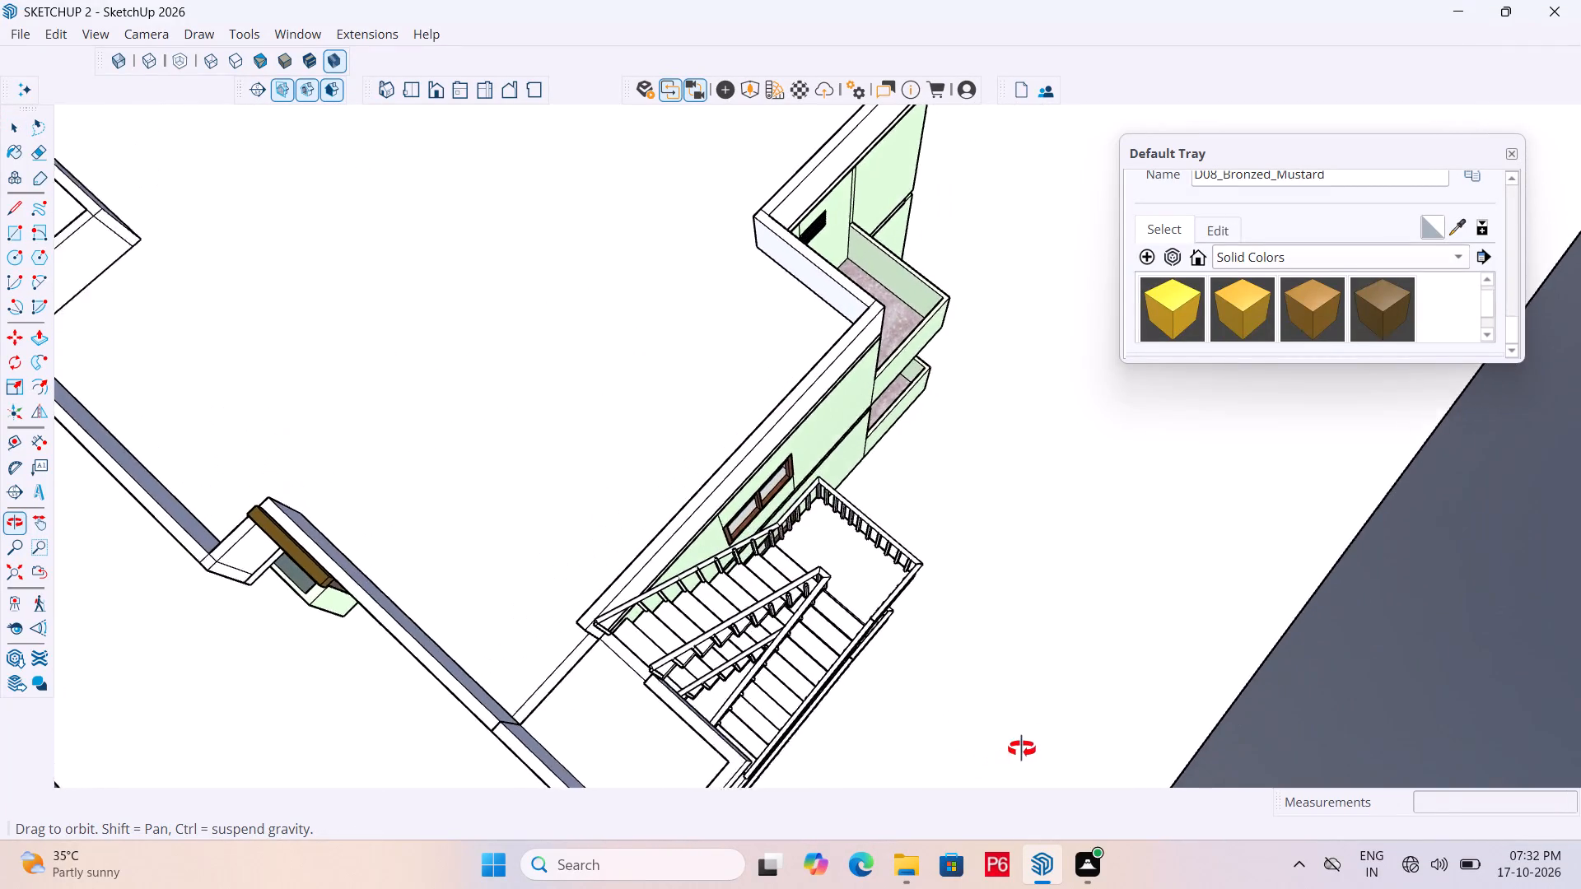
pyautogui.moveTo(1022, 749); pyautogui.dragTo(1127, 750, button='middle')
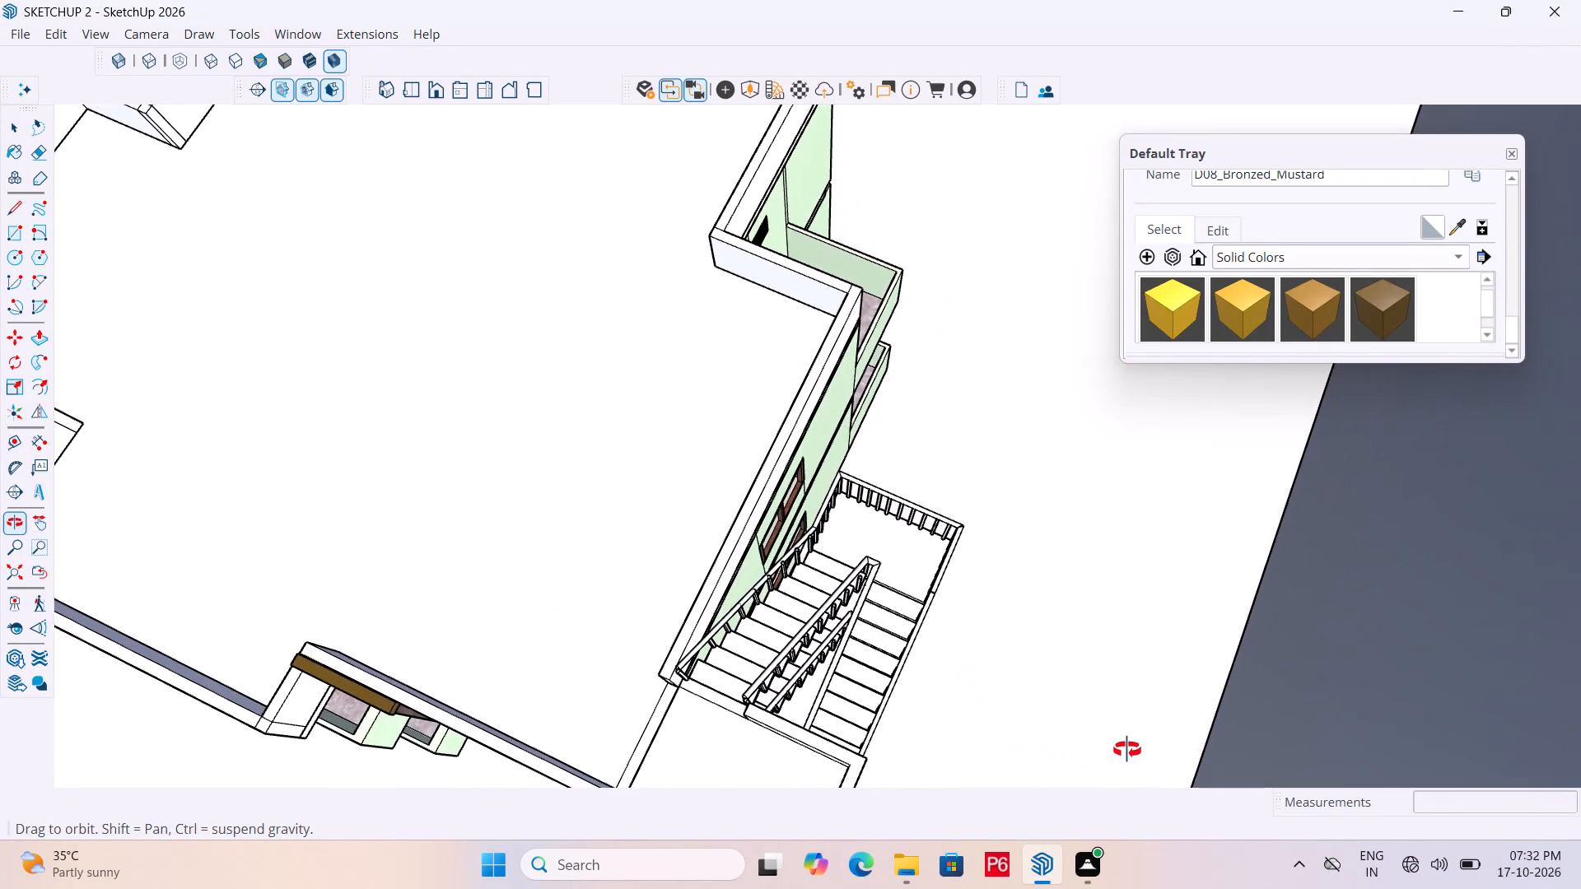
pyautogui.moveTo(1127, 750); pyautogui.dragTo(619, 279, button='middle')
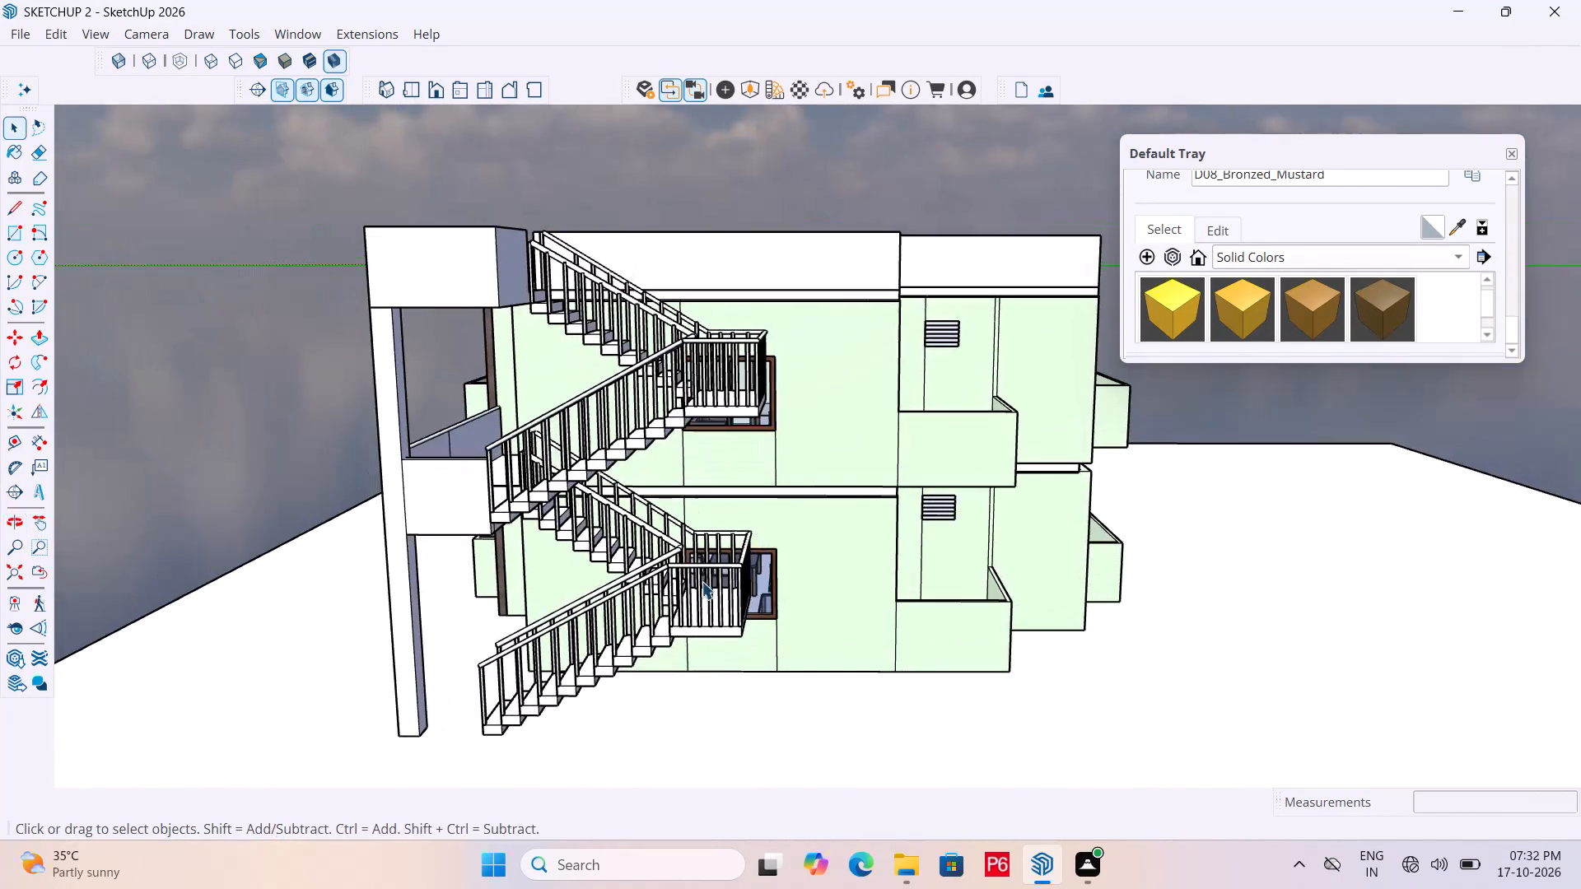
pyautogui.moveTo(709, 640); pyautogui.dragTo(641, 459, button='middle')
pyautogui.scroll(4, 716, 611)
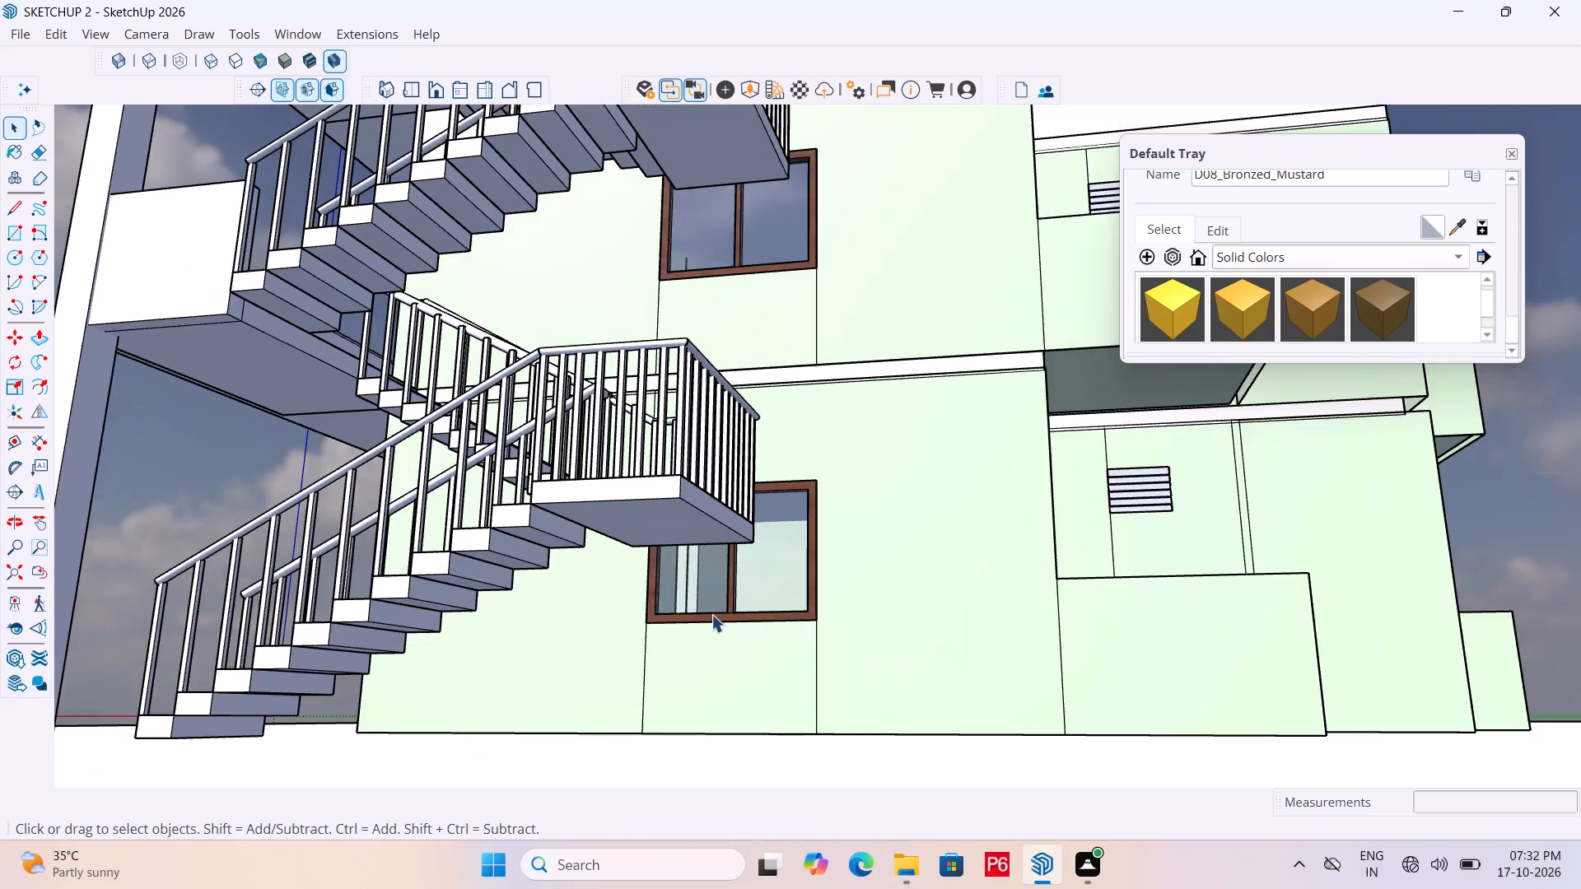
pyautogui.scroll(6, 711, 614)
pyautogui.moveTo(624, 479); pyautogui.dragTo(527, 462, button='middle')
pyautogui.scroll(5, 601, 470)
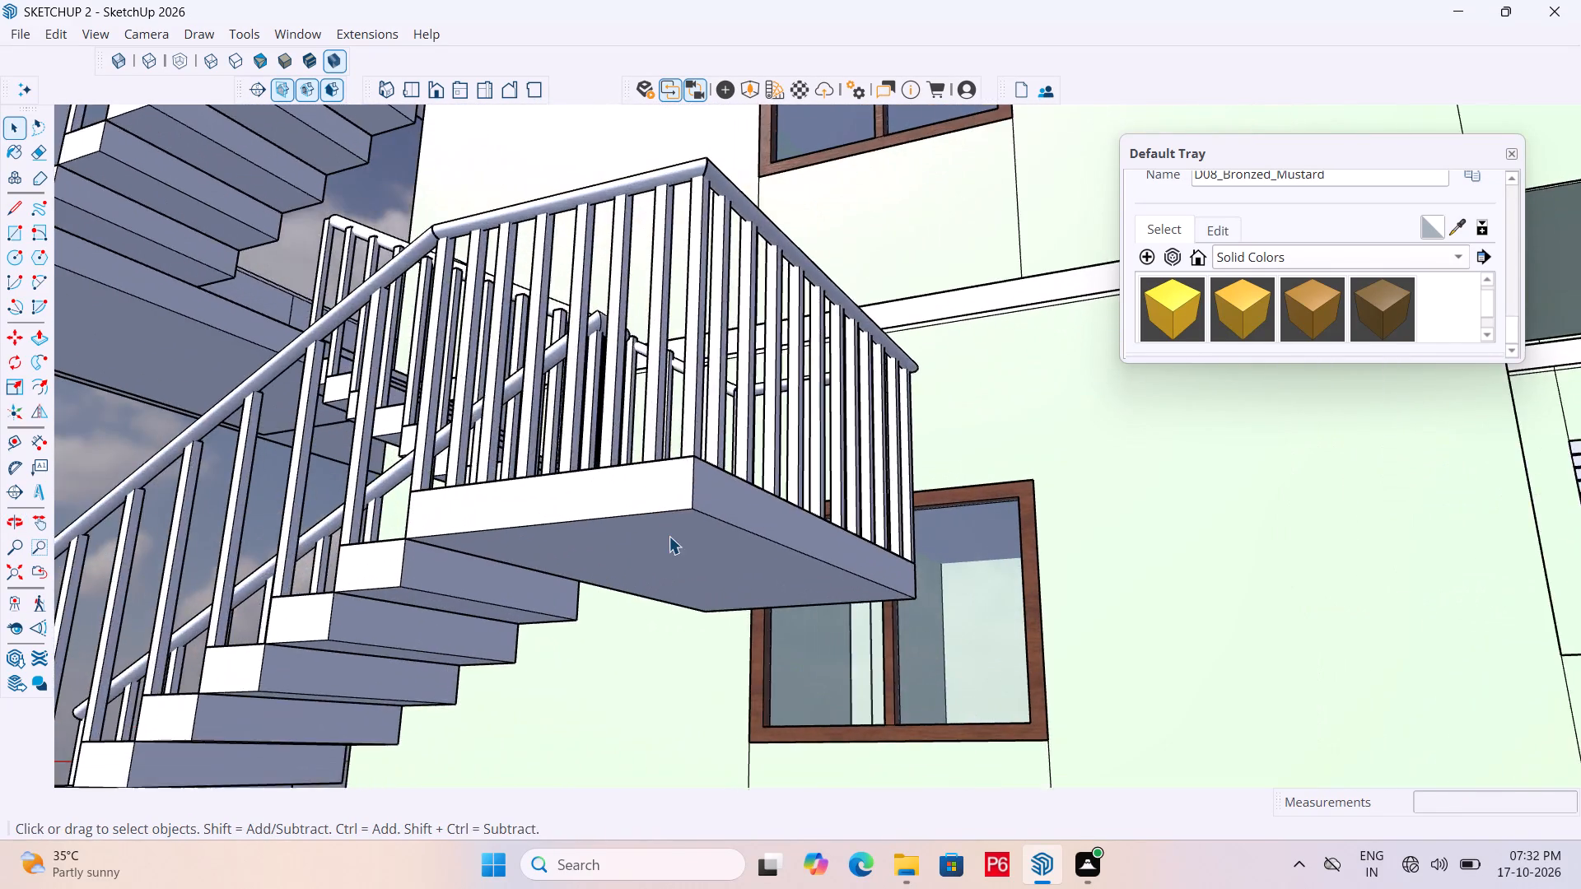
pyautogui.scroll(2, 669, 536)
pyautogui.moveTo(669, 536); pyautogui.dragTo(657, 426, button='middle')
pyautogui.scroll(1, 669, 536)
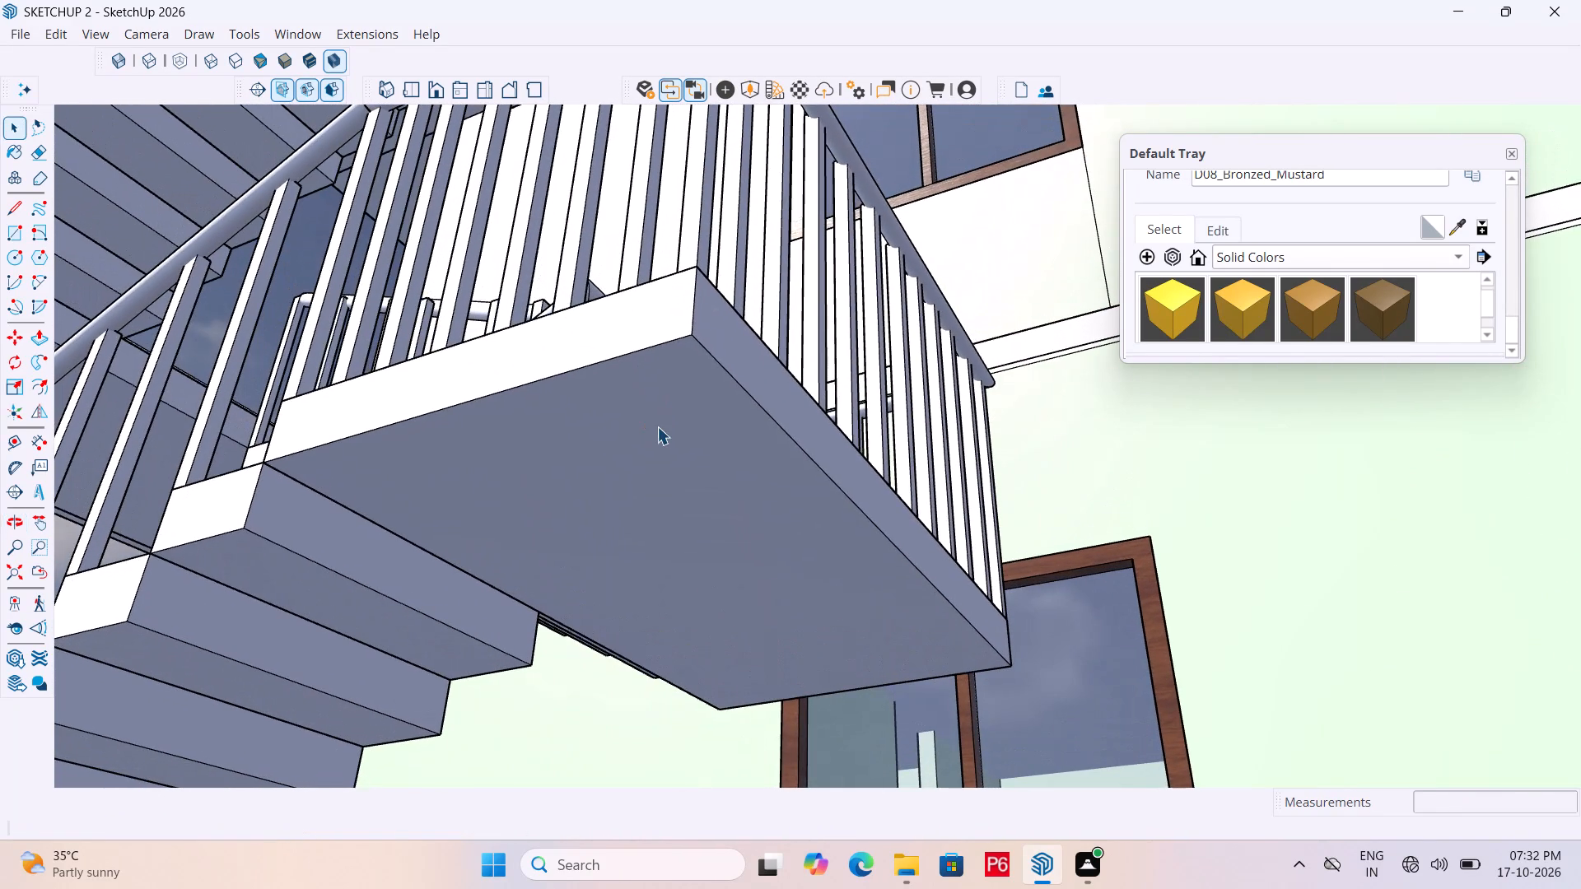
pyautogui.press('r')
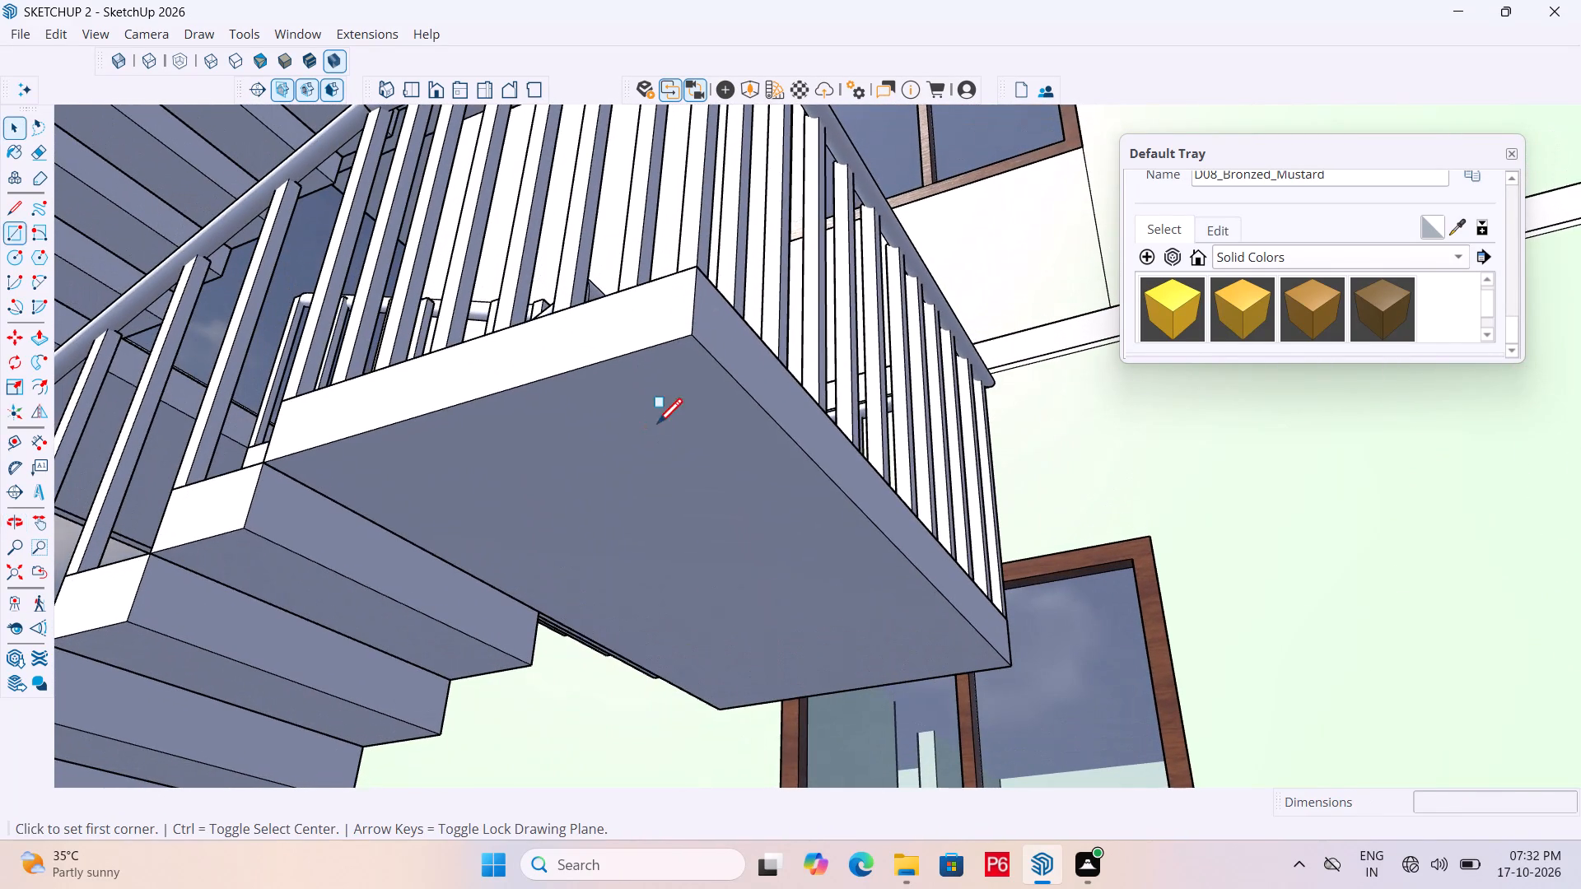
pyautogui.click(687, 337)
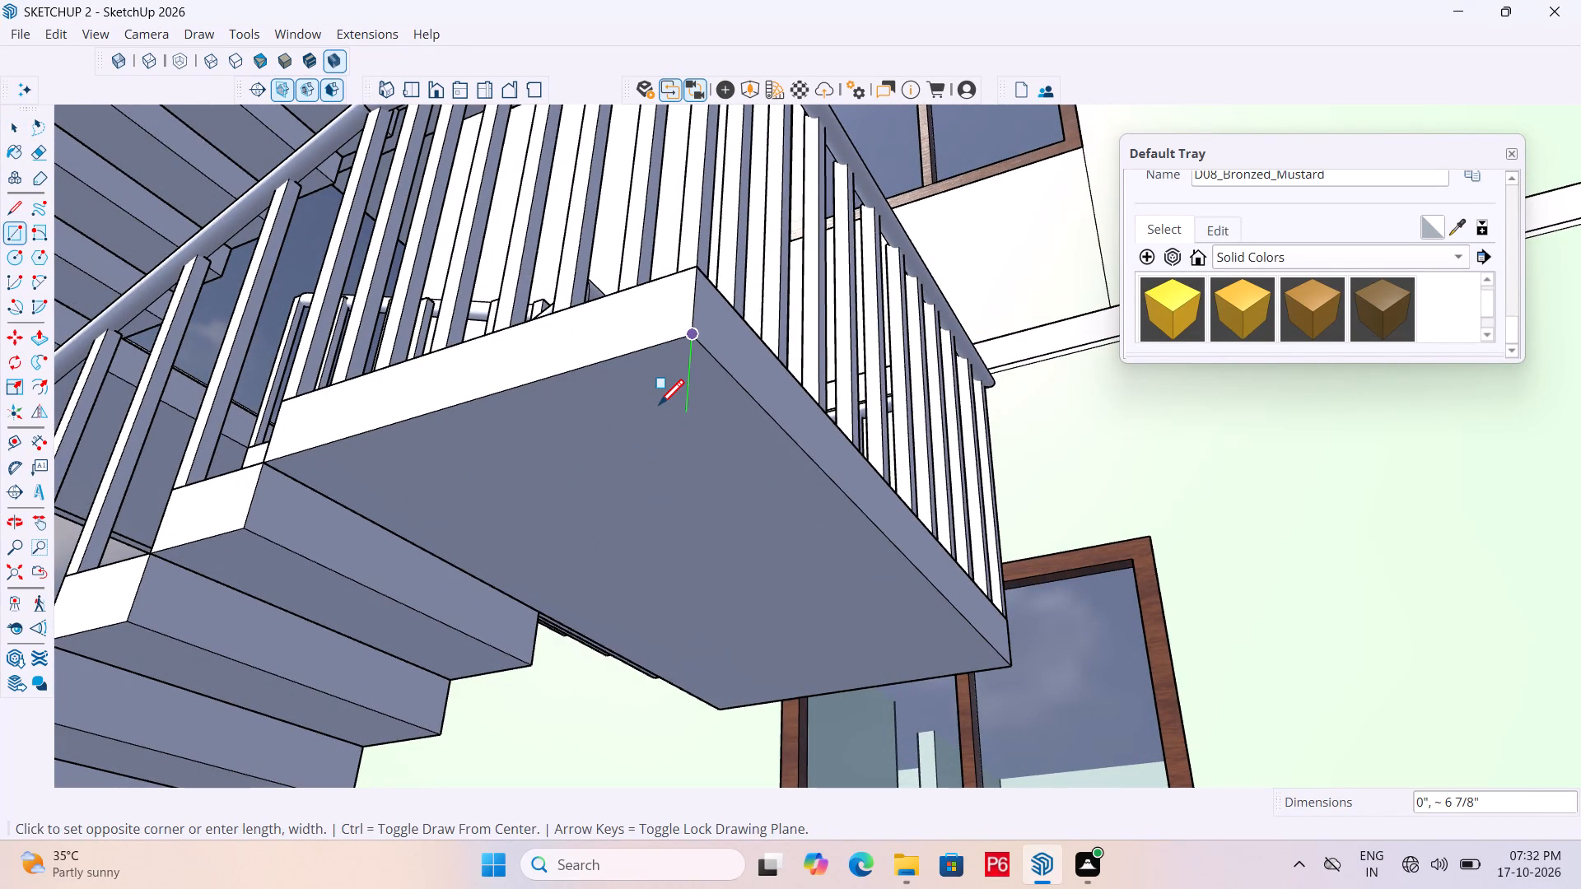
pyautogui.middleClick(659, 407)
pyautogui.scroll(4, 655, 413)
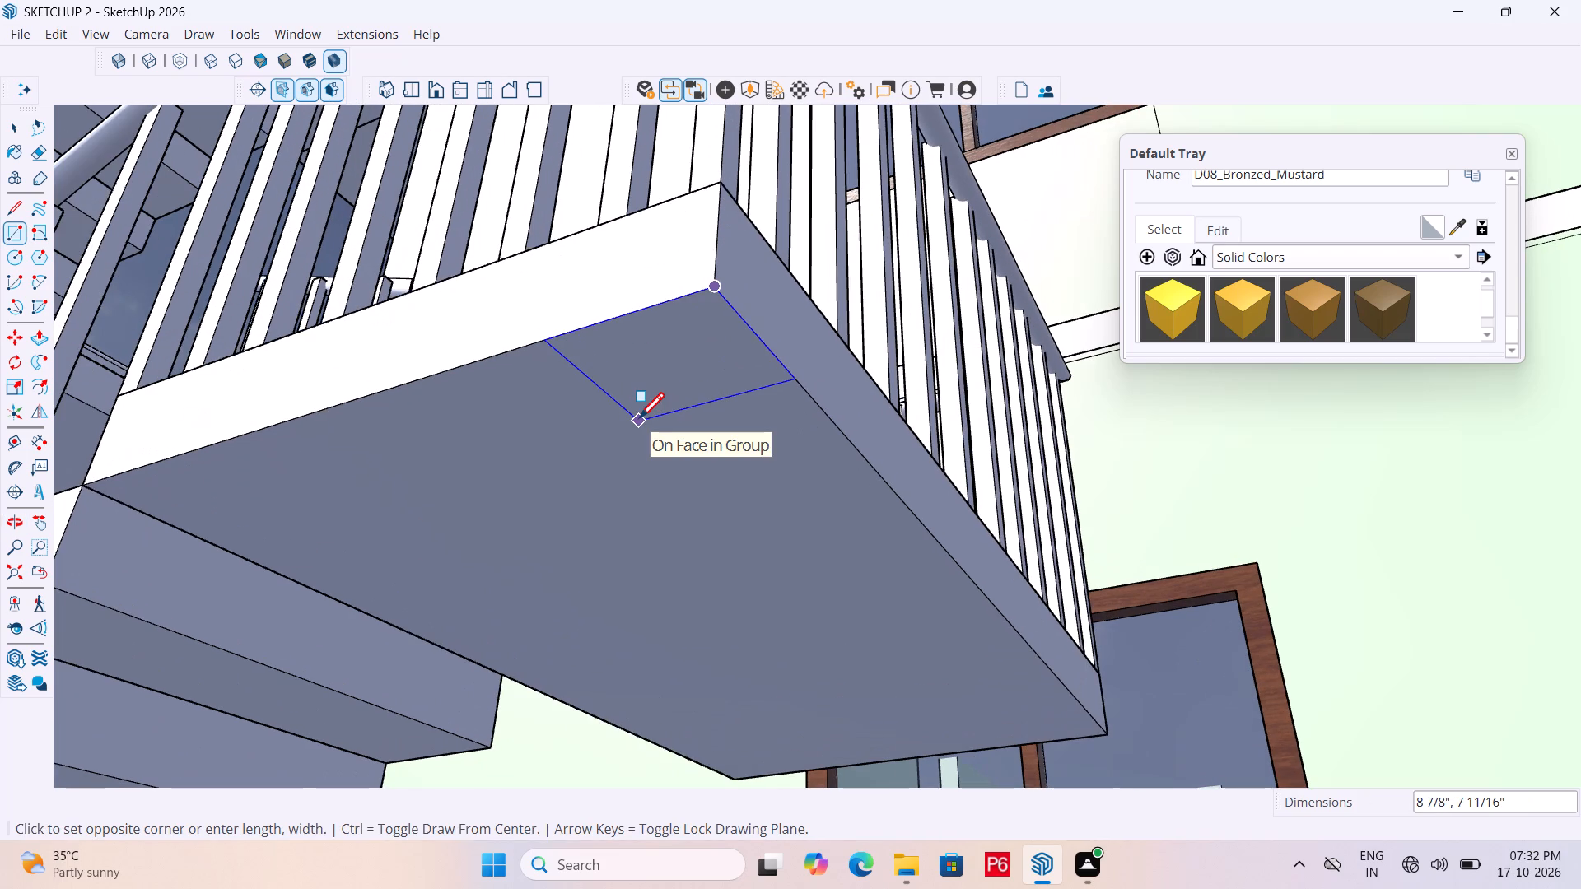
pyautogui.write('9"')
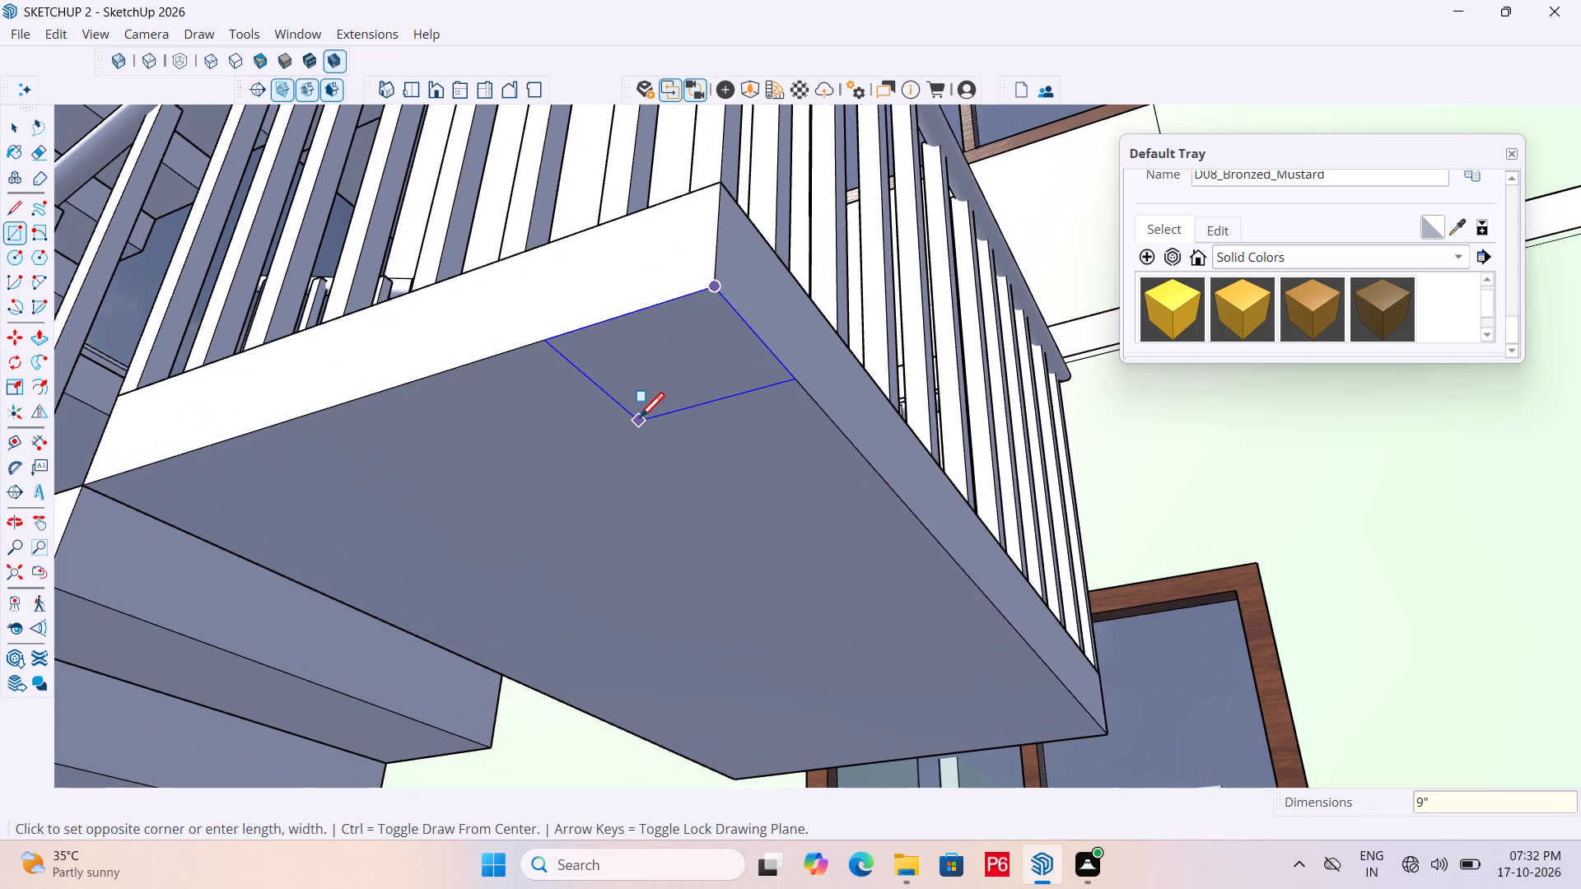
pyautogui.write(',9')
pyautogui.hotkey('shift', '"')
pyautogui.press('Return')
pyautogui.press('space')
# Make the 9" square face and its edges into a group.
pyautogui.doubleClick(707, 367)
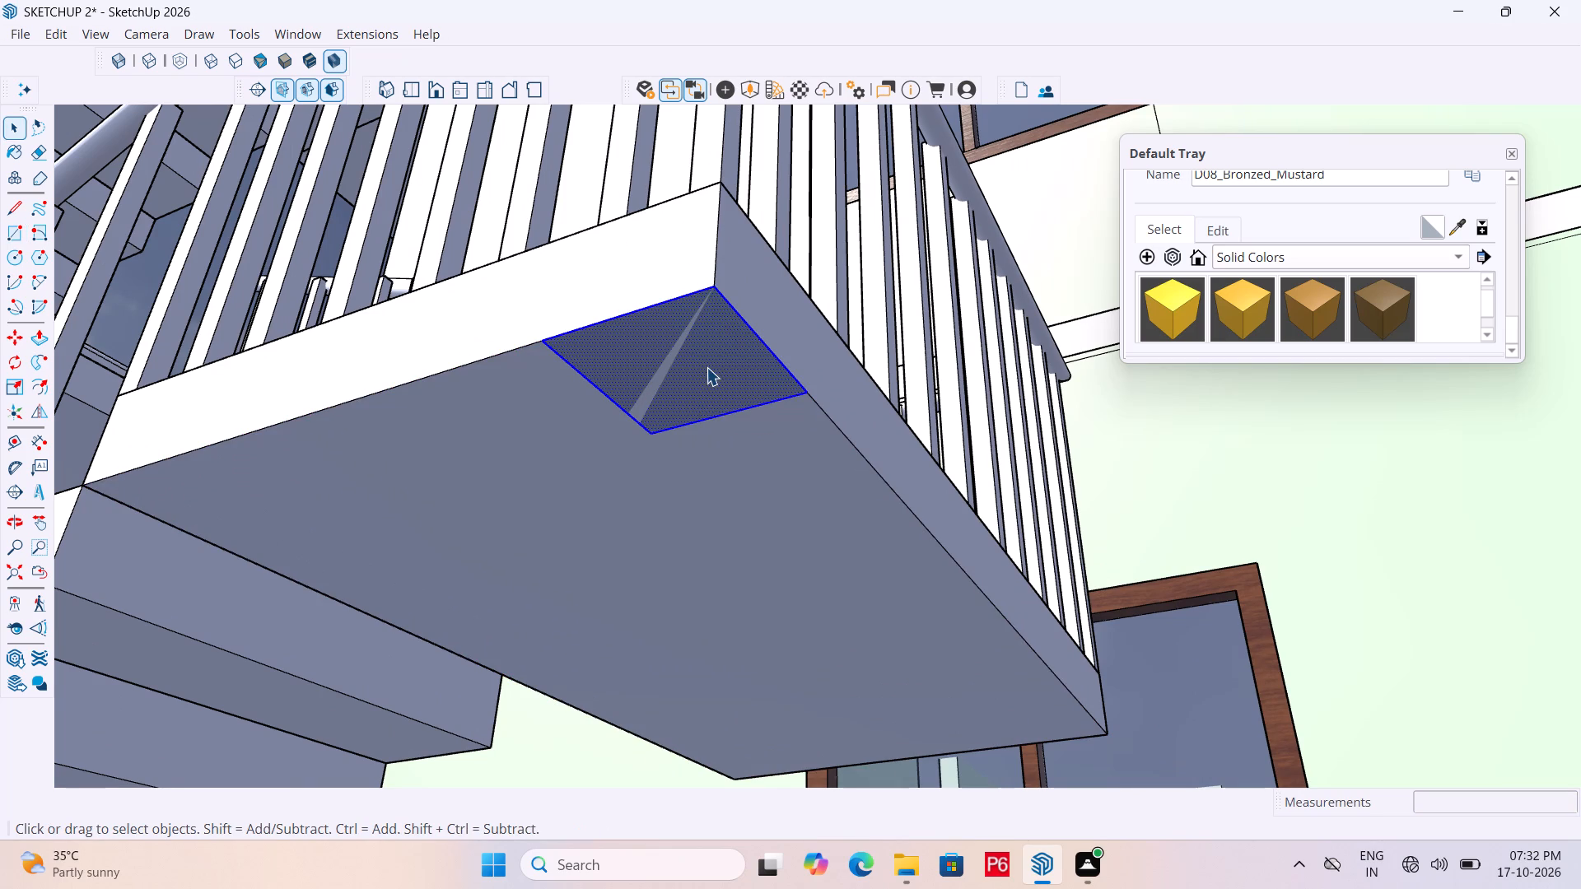
pyautogui.rightClick(707, 367)
pyautogui.click(797, 566)
pyautogui.press('space')
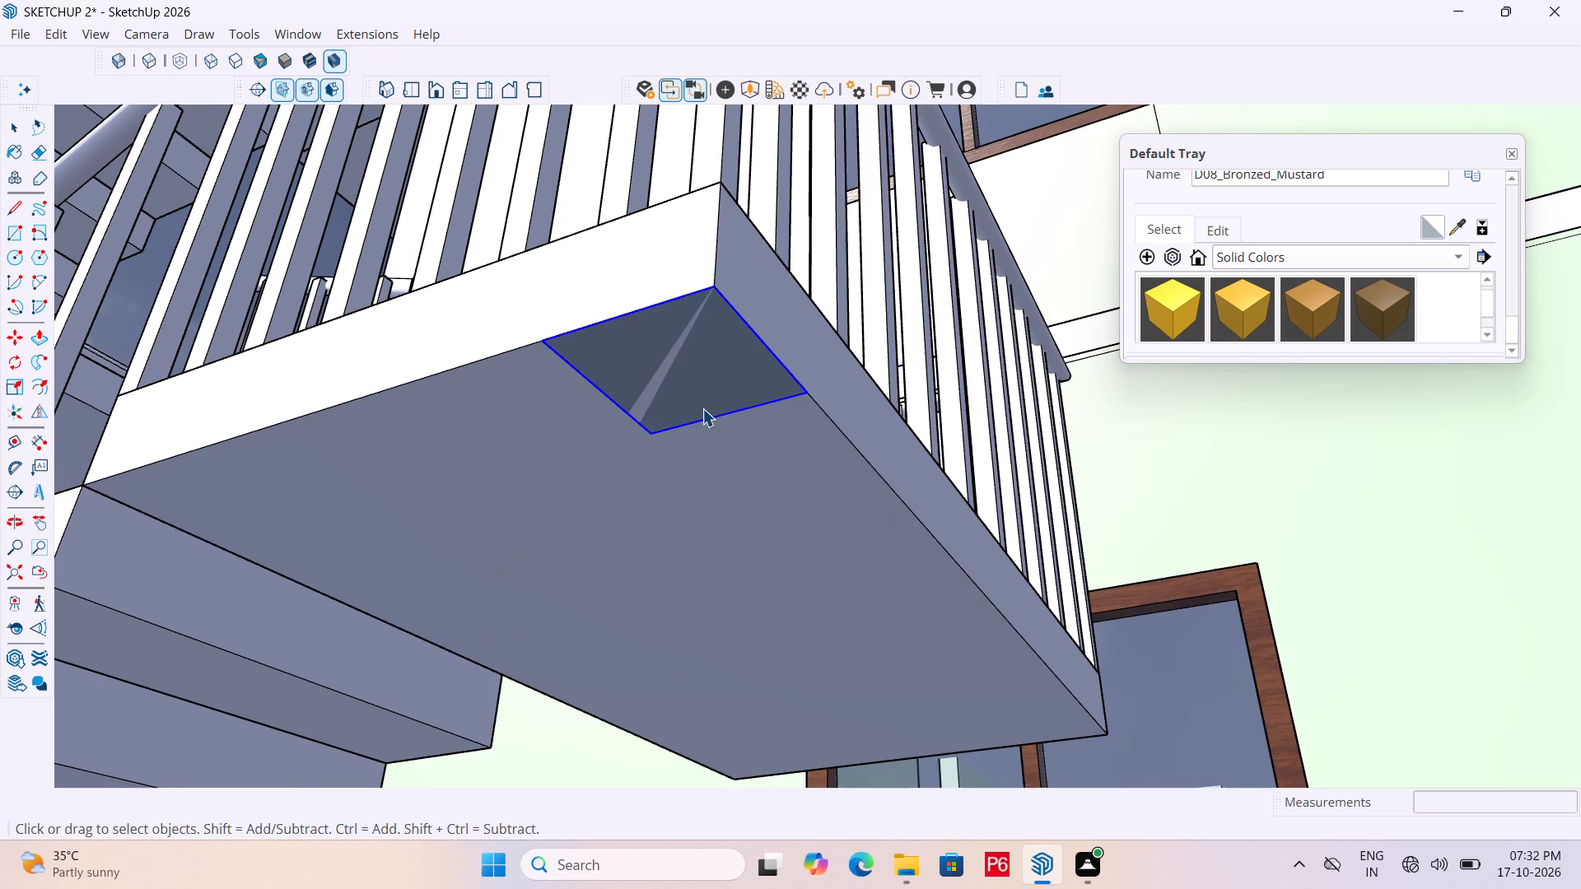
# Extrude the grouped square 5' down to the ground slab as a landing column, save the model and close the group.
pyautogui.doubleClick(702, 393)
pyautogui.press('p')
pyautogui.click(699, 382)
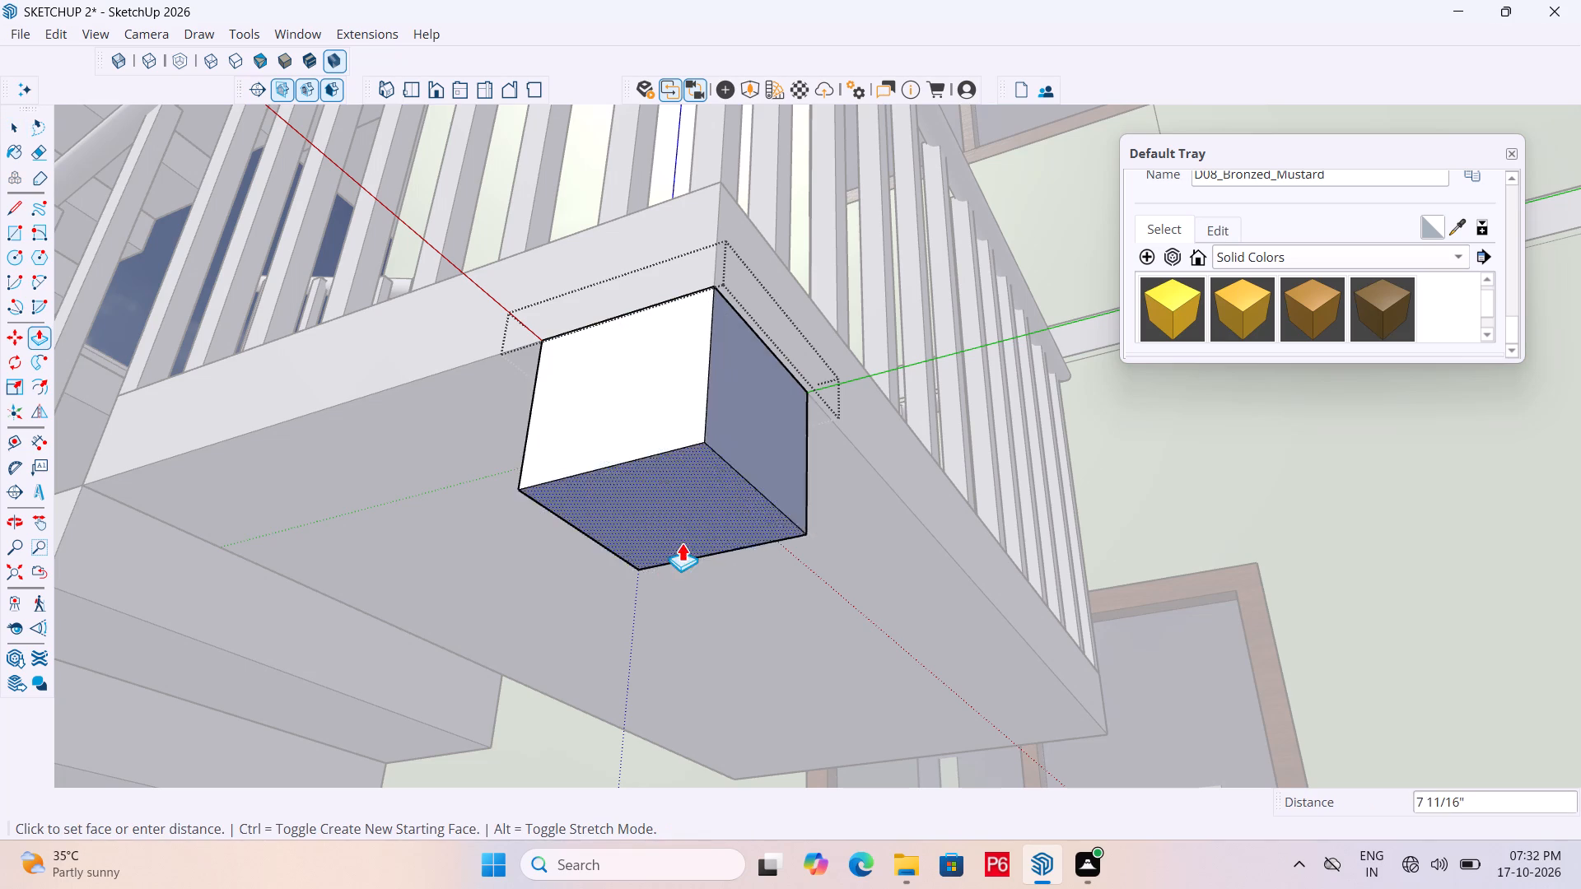
pyautogui.scroll(-7, 595, 424)
pyautogui.scroll(-13, 674, 392)
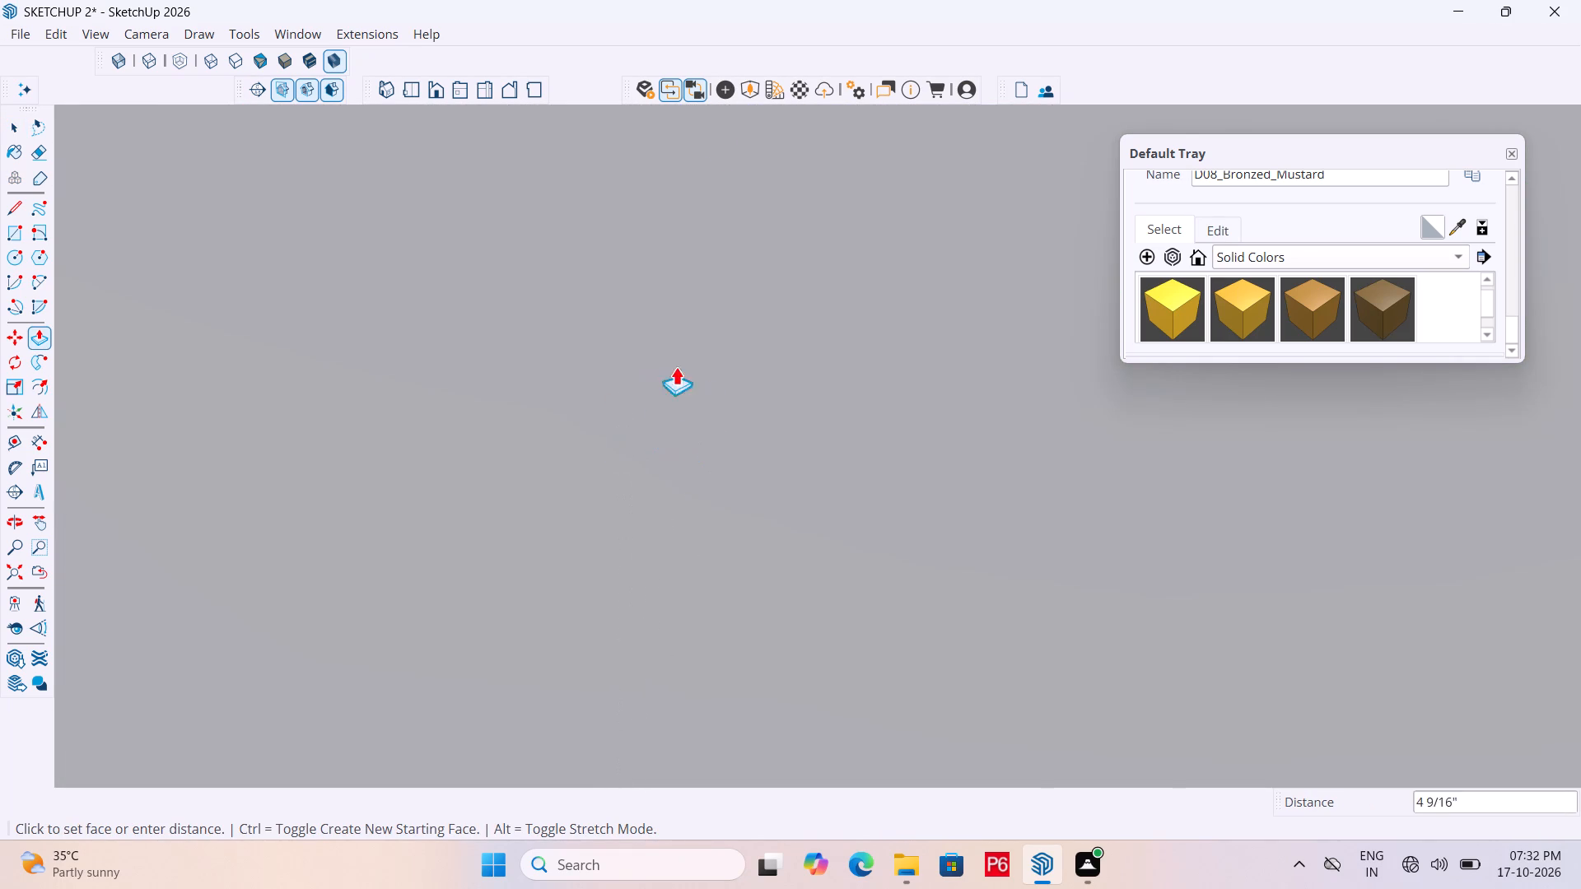
pyautogui.moveTo(408, 98); pyautogui.dragTo(418, 96)
pyautogui.scroll(-6, 588, 405)
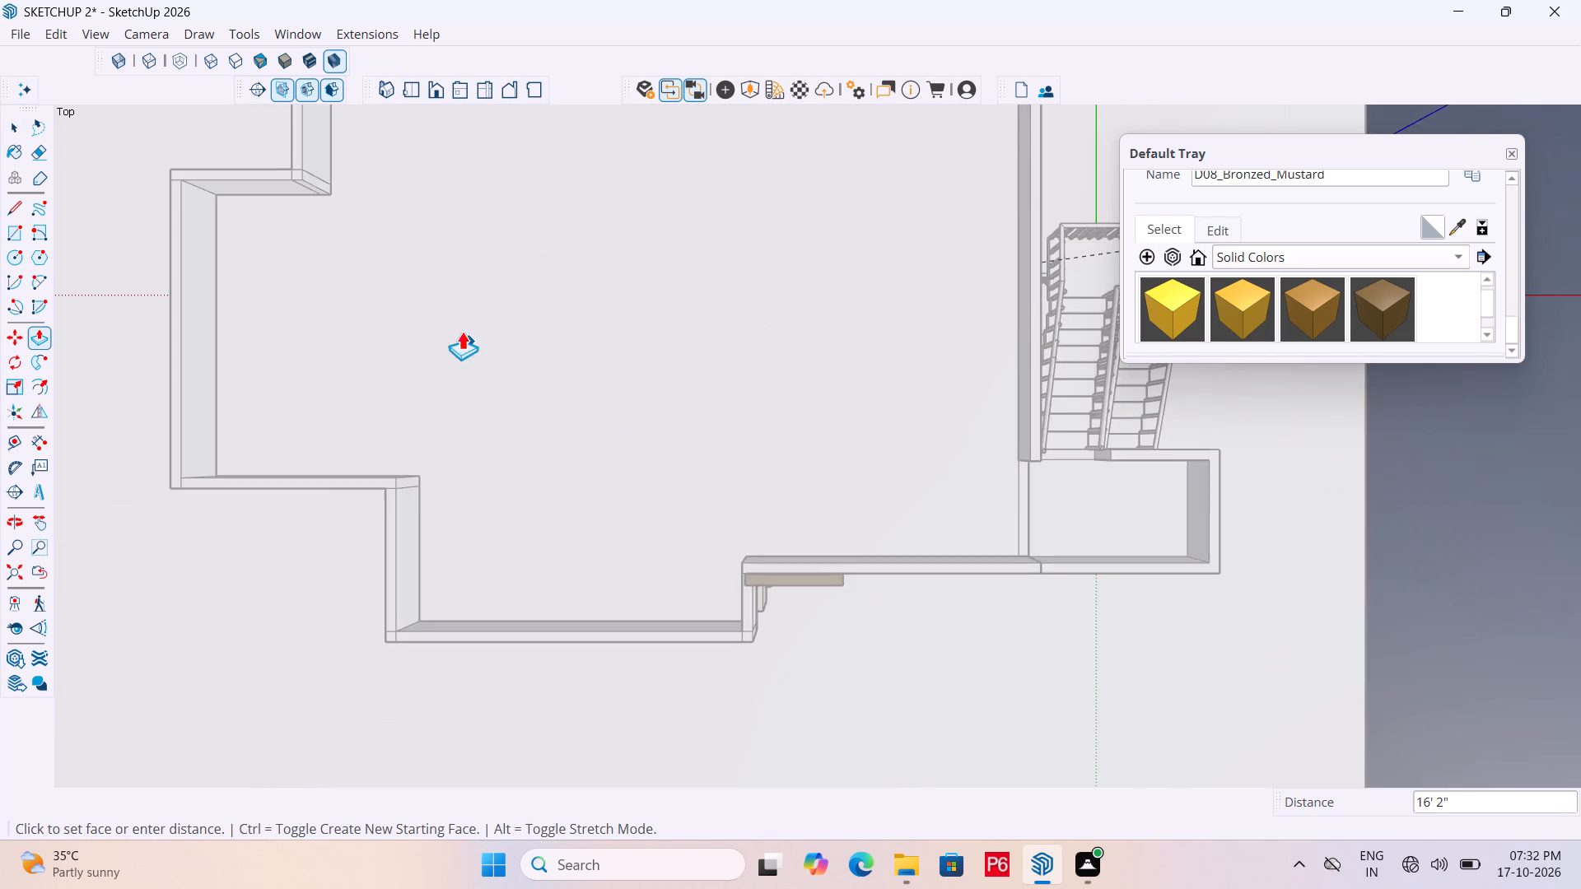
pyautogui.scroll(-6, 540, 320)
pyautogui.moveTo(1011, 517); pyautogui.dragTo(0, 109, button='middle')
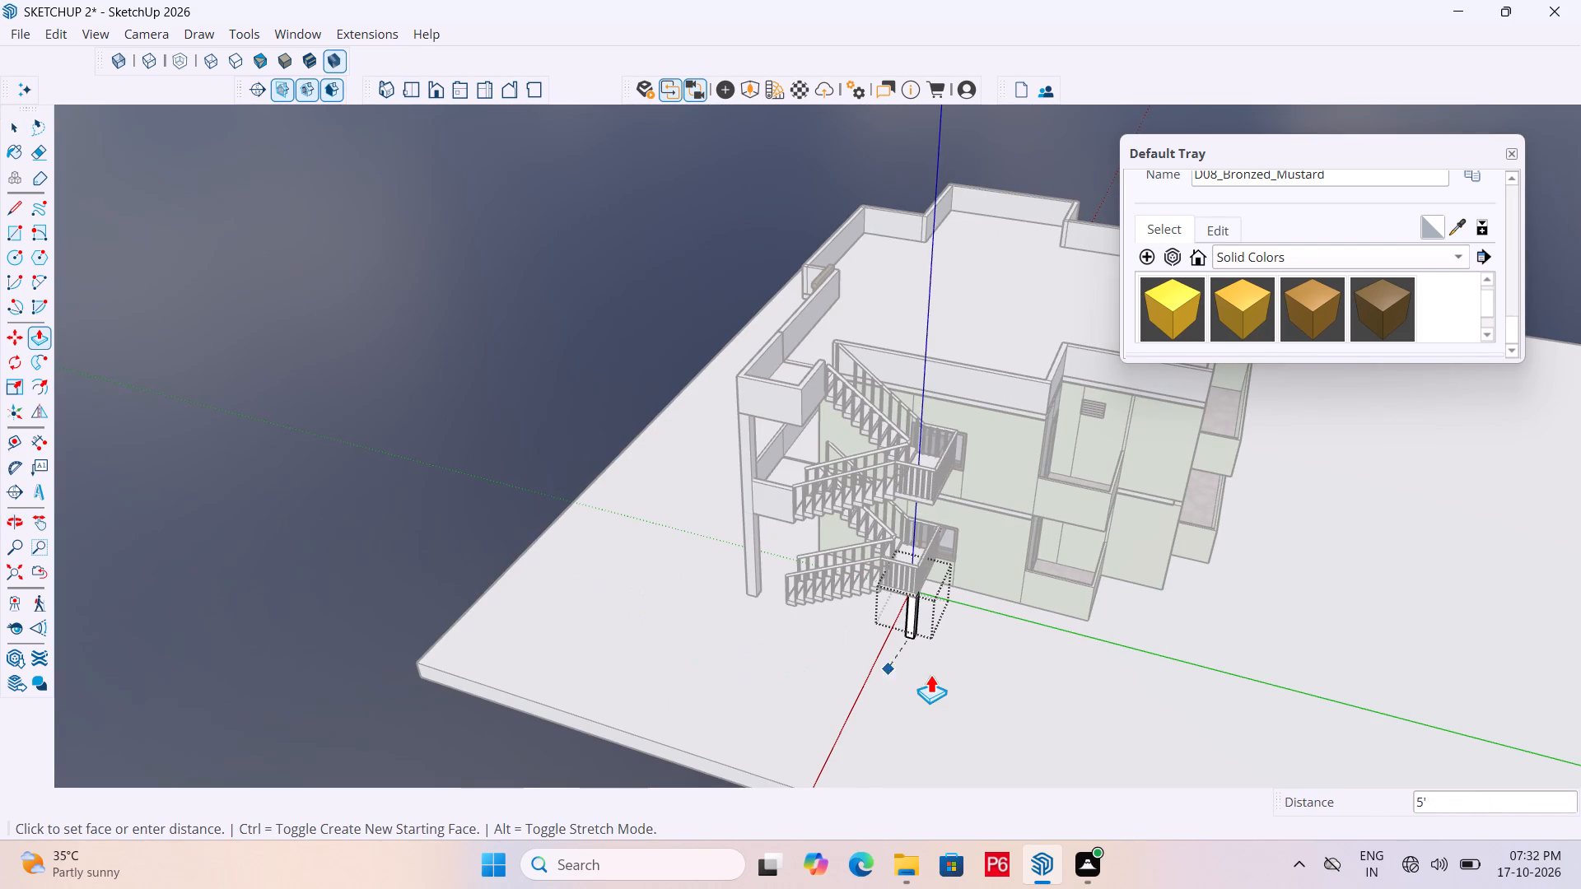
pyautogui.click(930, 674)
pyautogui.scroll(6, 927, 557)
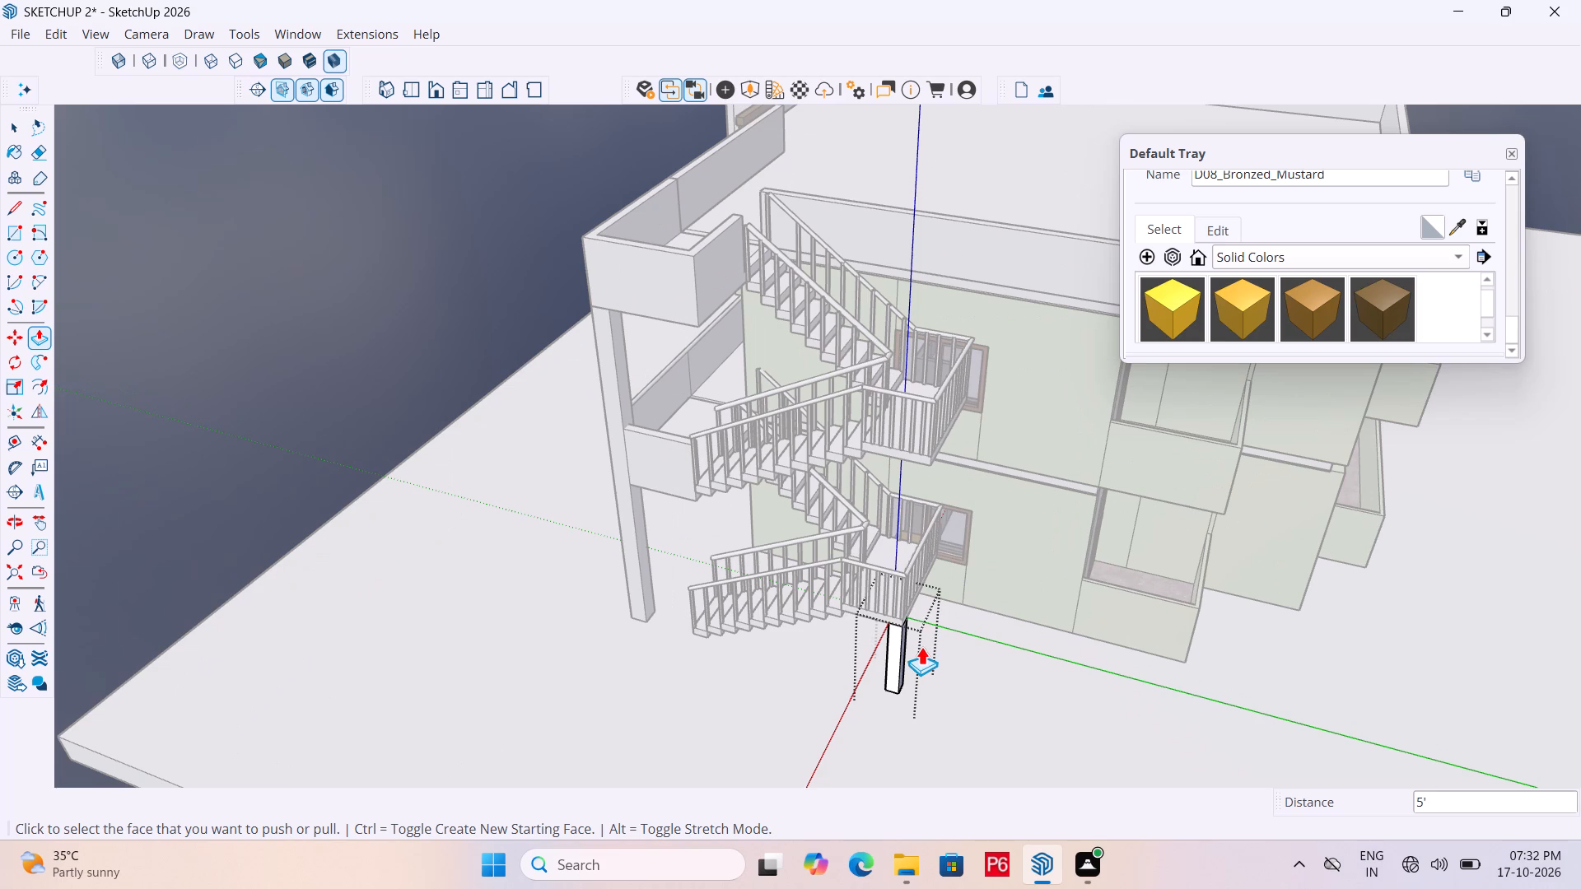
pyautogui.hotkey('ctrl', 's')
pyautogui.hotkey('ctrl', 's')
pyautogui.press('space')
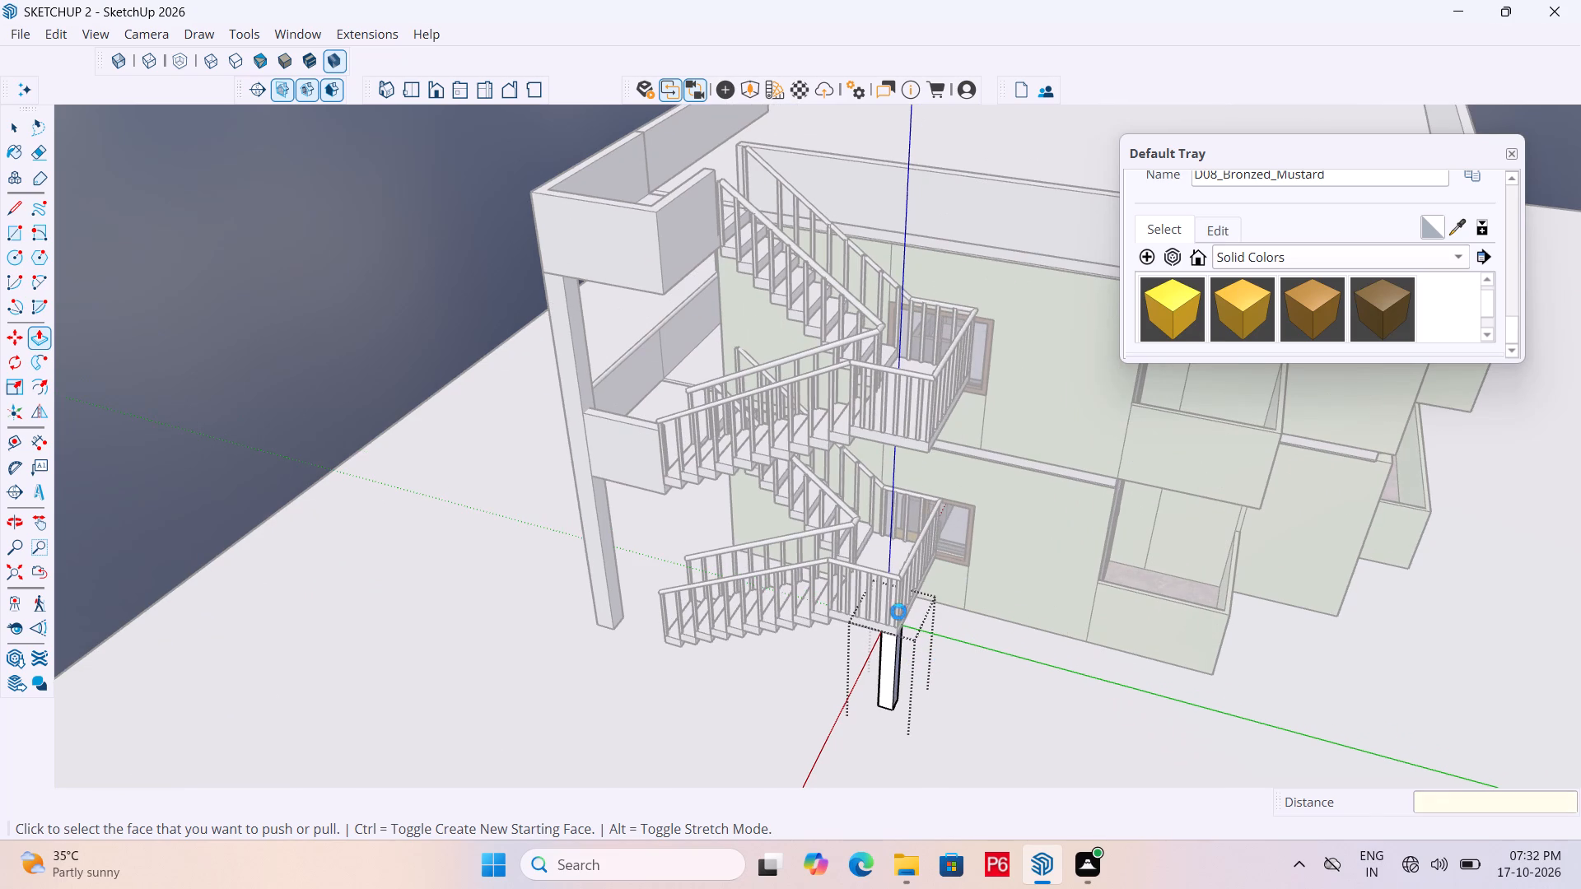
pyautogui.moveTo(893, 606); pyautogui.dragTo(797, 547, button='middle')
pyautogui.scroll(3, 889, 571)
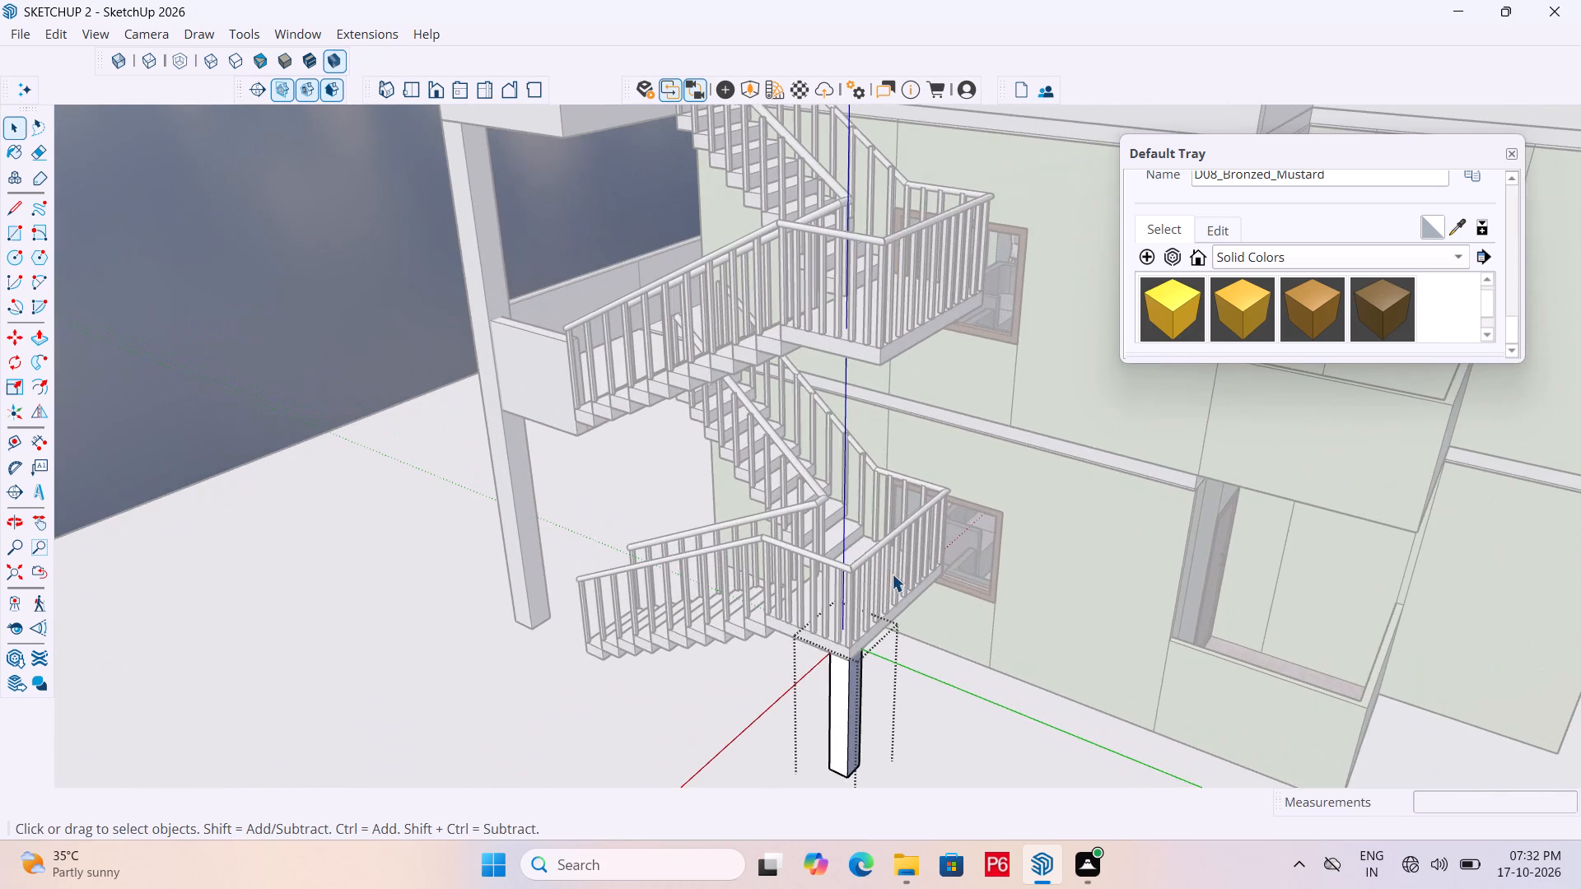
pyautogui.press('Escape')
# Move the new column by its base corner out from under the lower landing to open ground beside it.
pyautogui.scroll(-4, 832, 446)
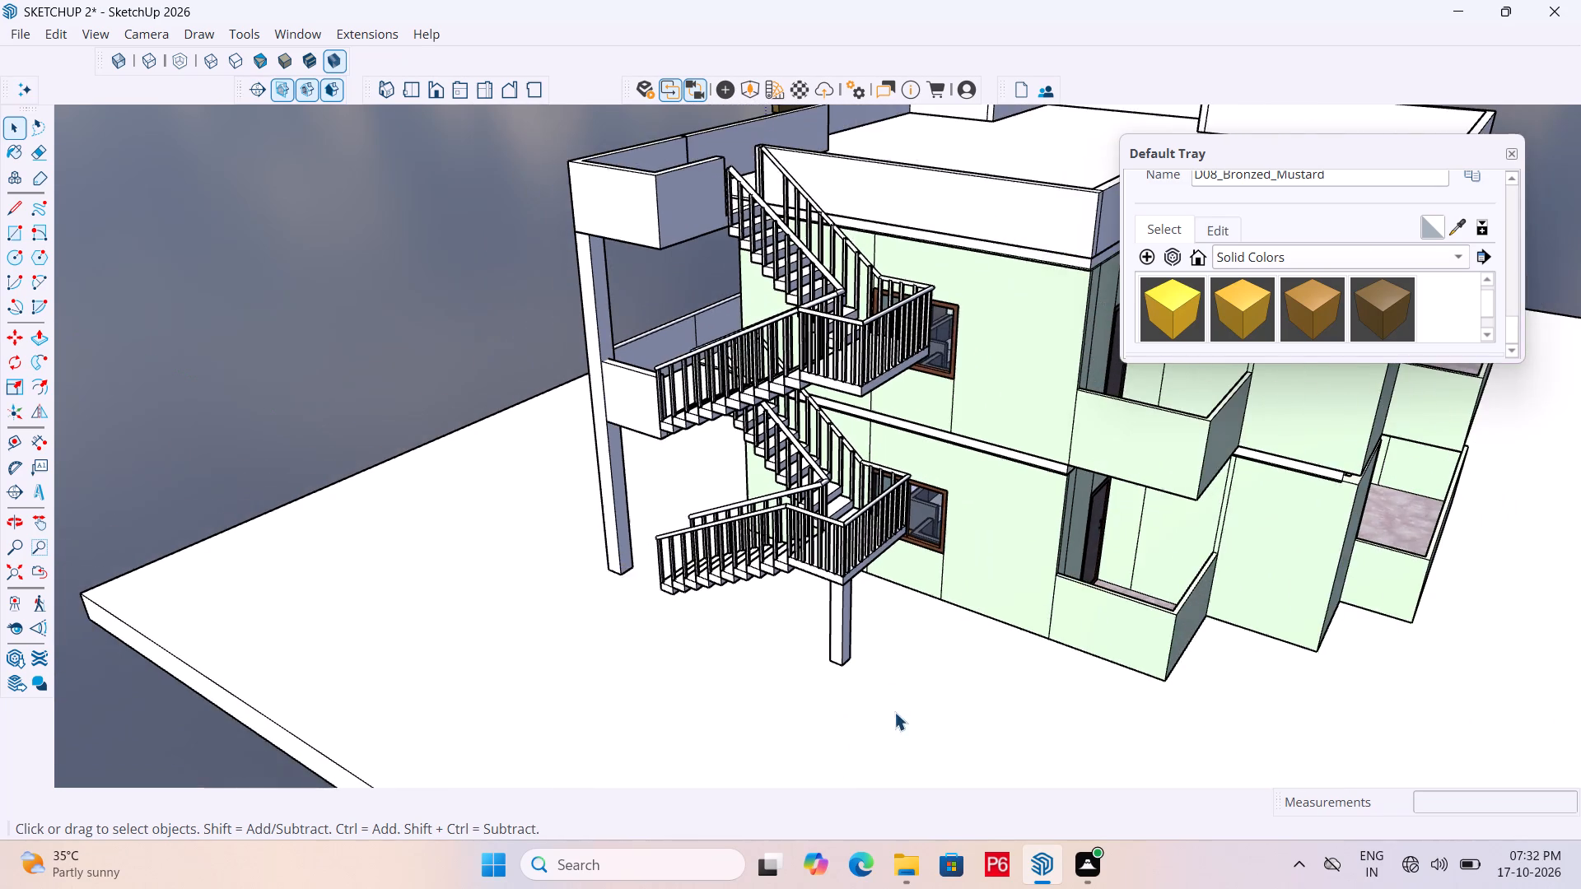
pyautogui.scroll(4, 889, 712)
pyautogui.scroll(4, 816, 584)
pyautogui.moveTo(823, 472); pyautogui.dragTo(1019, 511, button='middle')
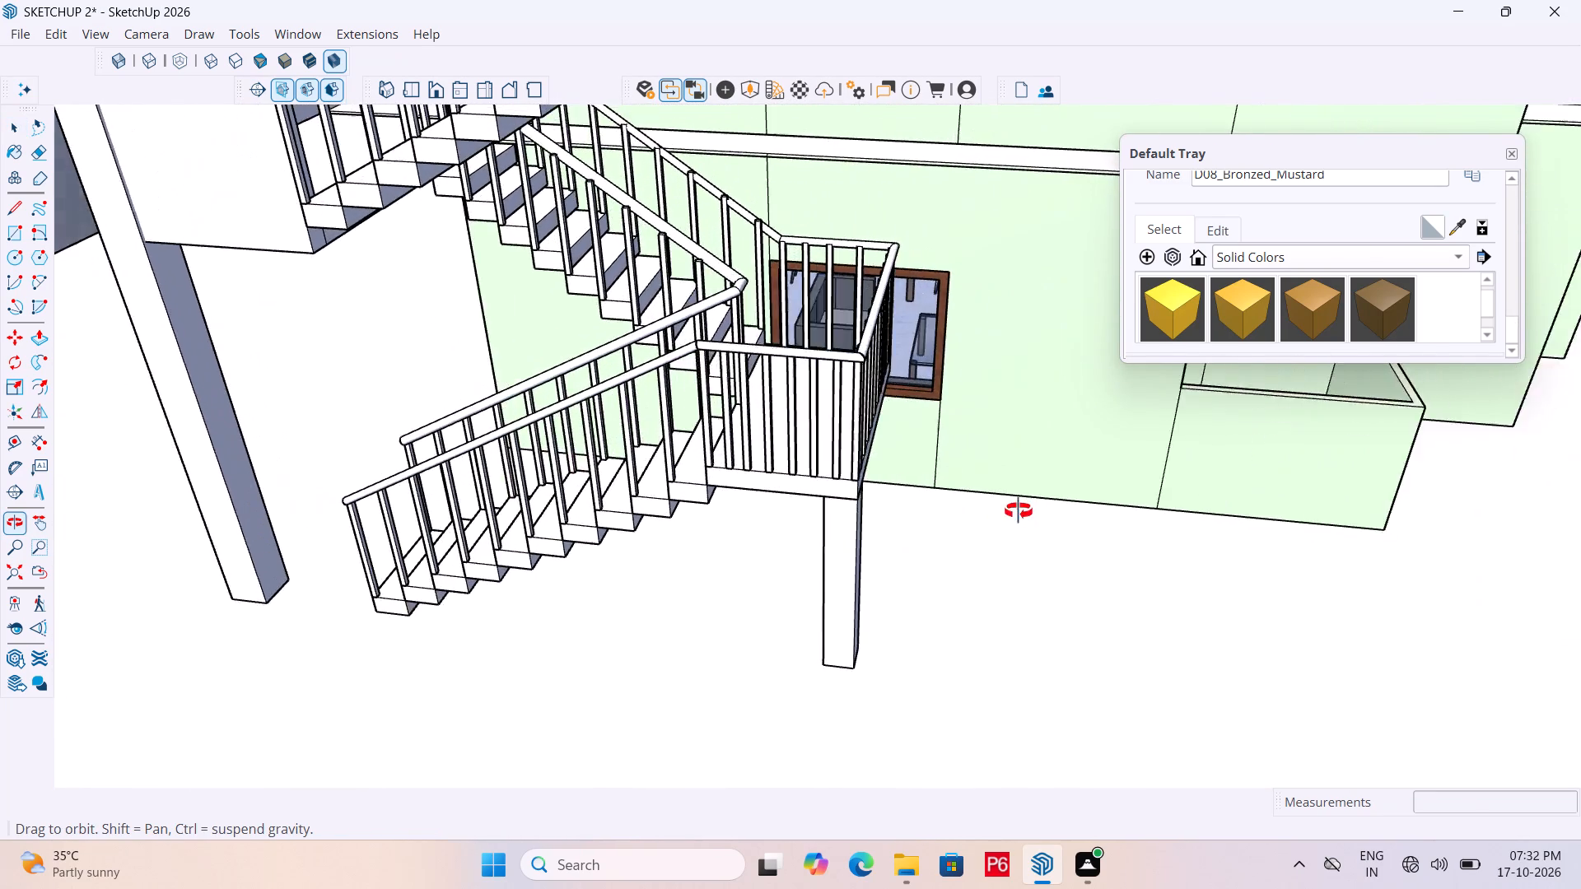
pyautogui.moveTo(1019, 511); pyautogui.dragTo(1000, 491, button='middle')
pyautogui.scroll(1, 991, 486)
pyautogui.moveTo(881, 568); pyautogui.dragTo(707, 360, button='middle')
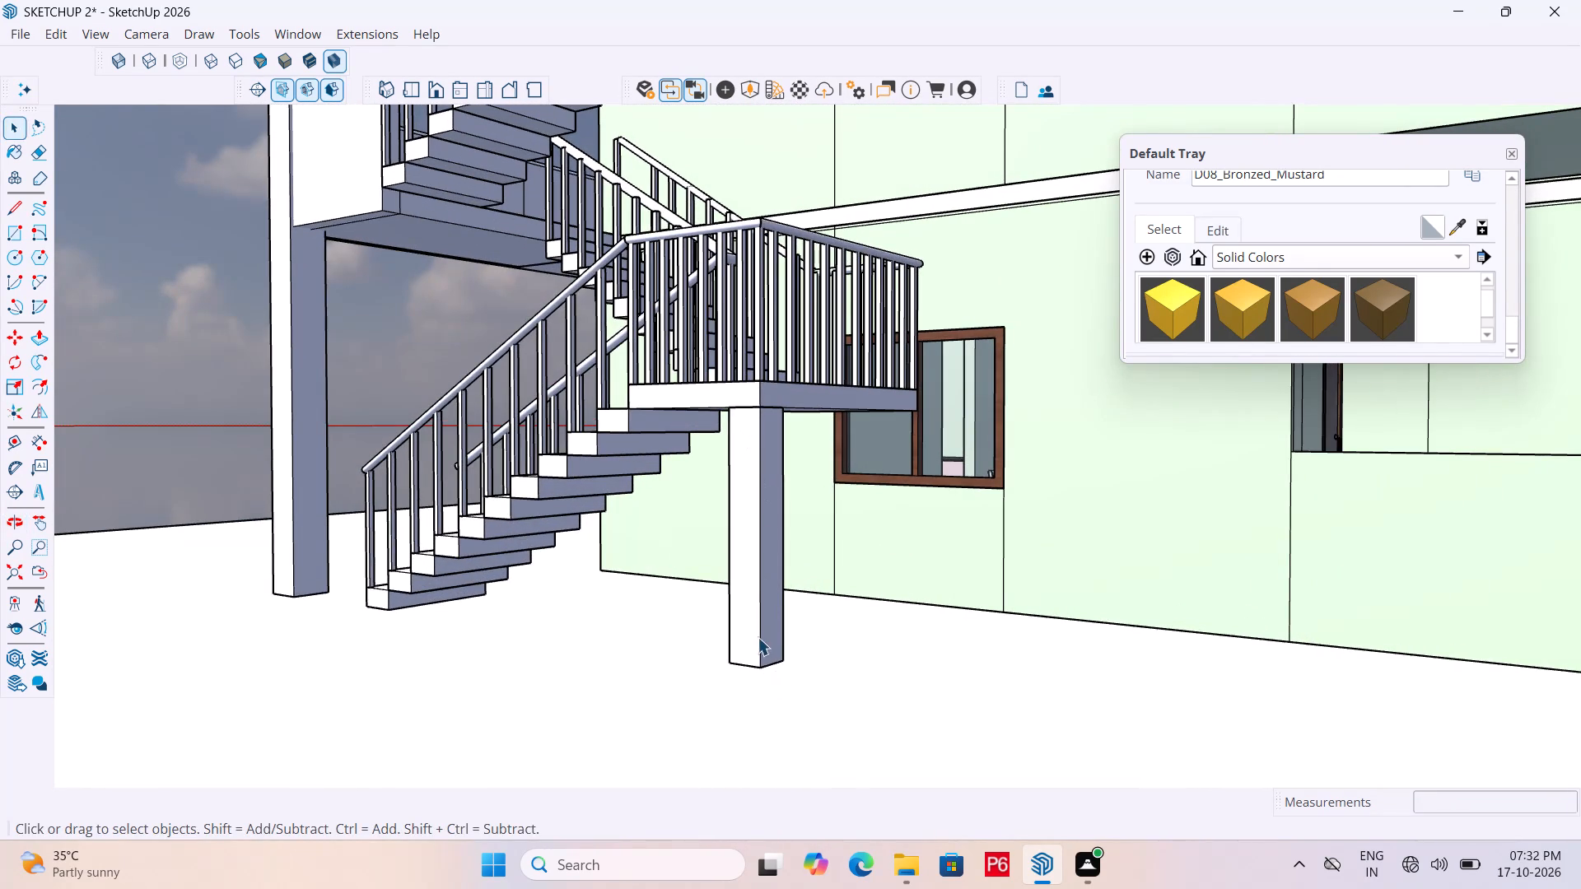
pyautogui.press('space')
pyautogui.scroll(-1, 759, 621)
pyautogui.moveTo(760, 620); pyautogui.dragTo(971, 739, button='middle')
pyautogui.click(830, 677)
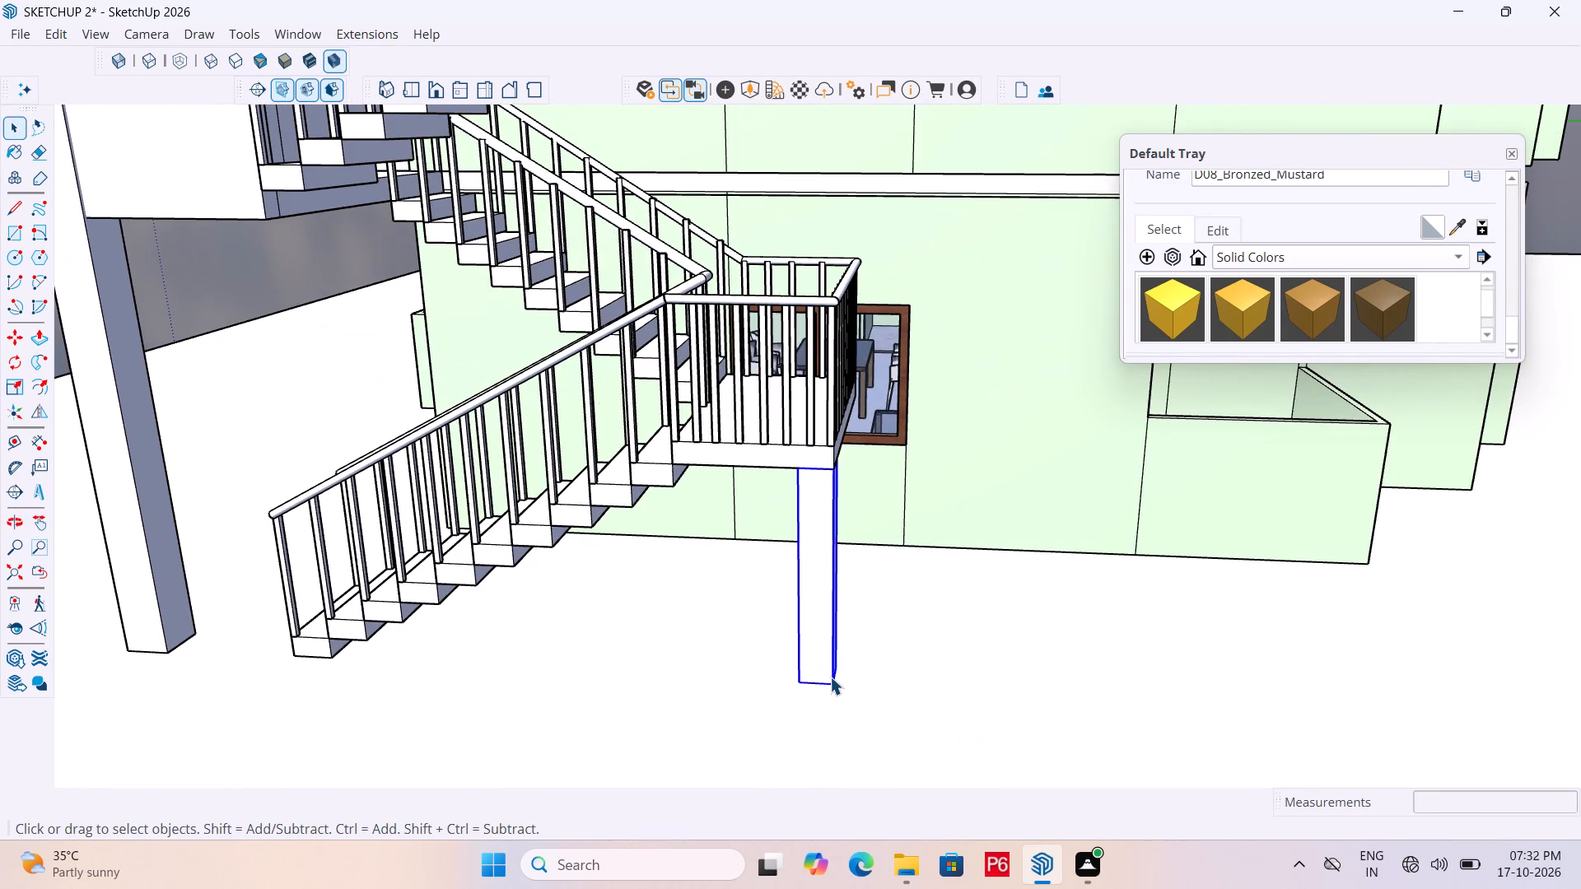
pyautogui.press('m')
pyautogui.click(836, 686)
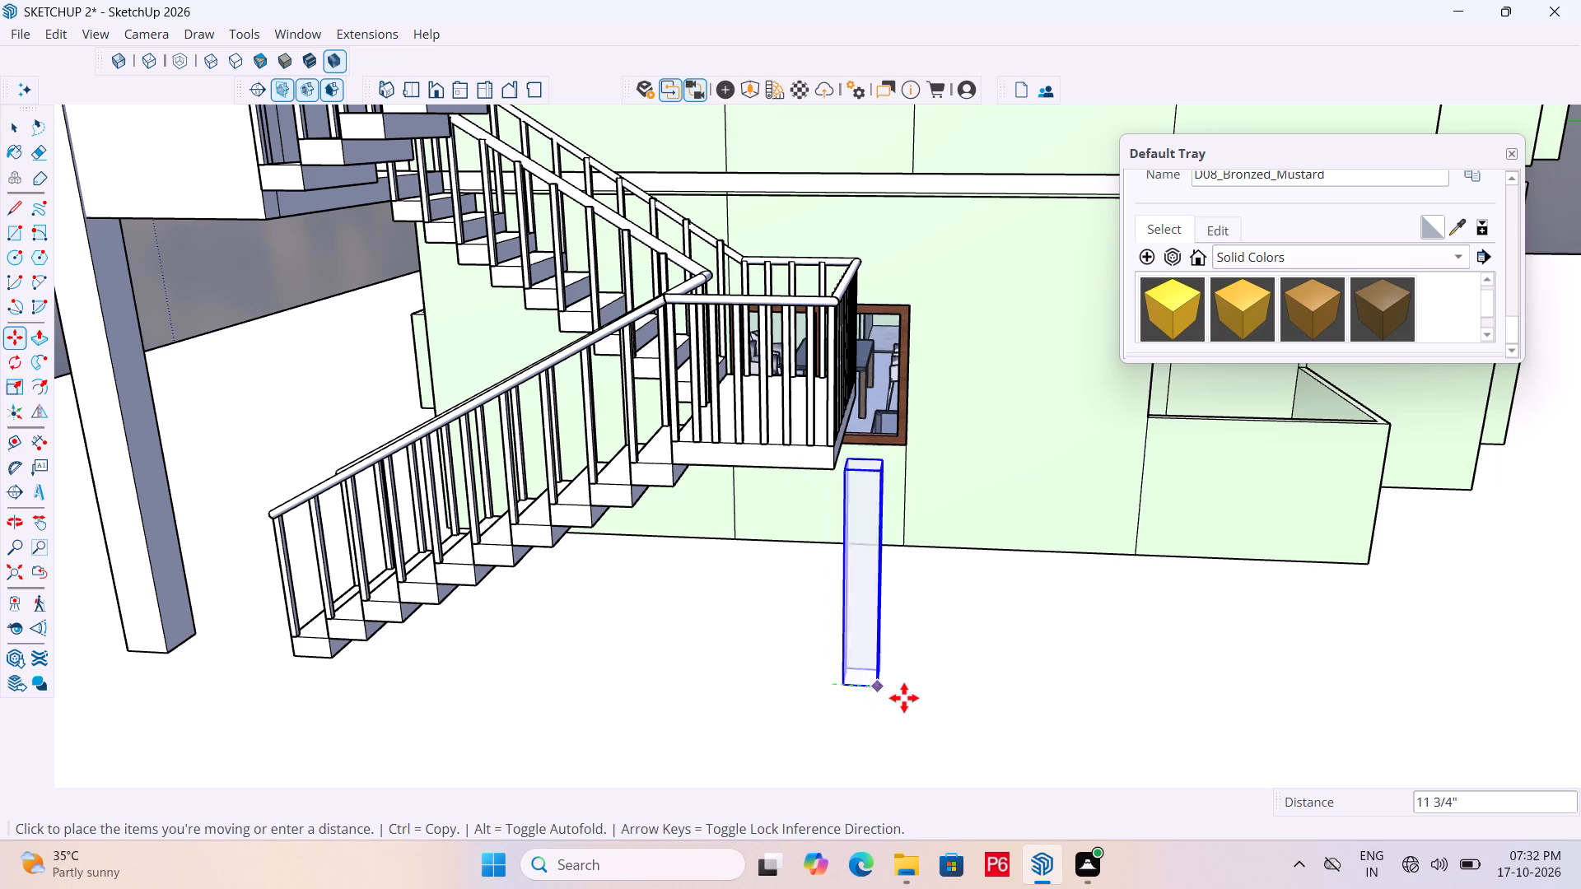
pyautogui.click(936, 712)
pyautogui.press('space')
# Open the new column group and extrude its top face about 10' 6" up to the underside of the upper staircase landing.
pyautogui.moveTo(918, 503); pyautogui.dragTo(920, 693, button='middle')
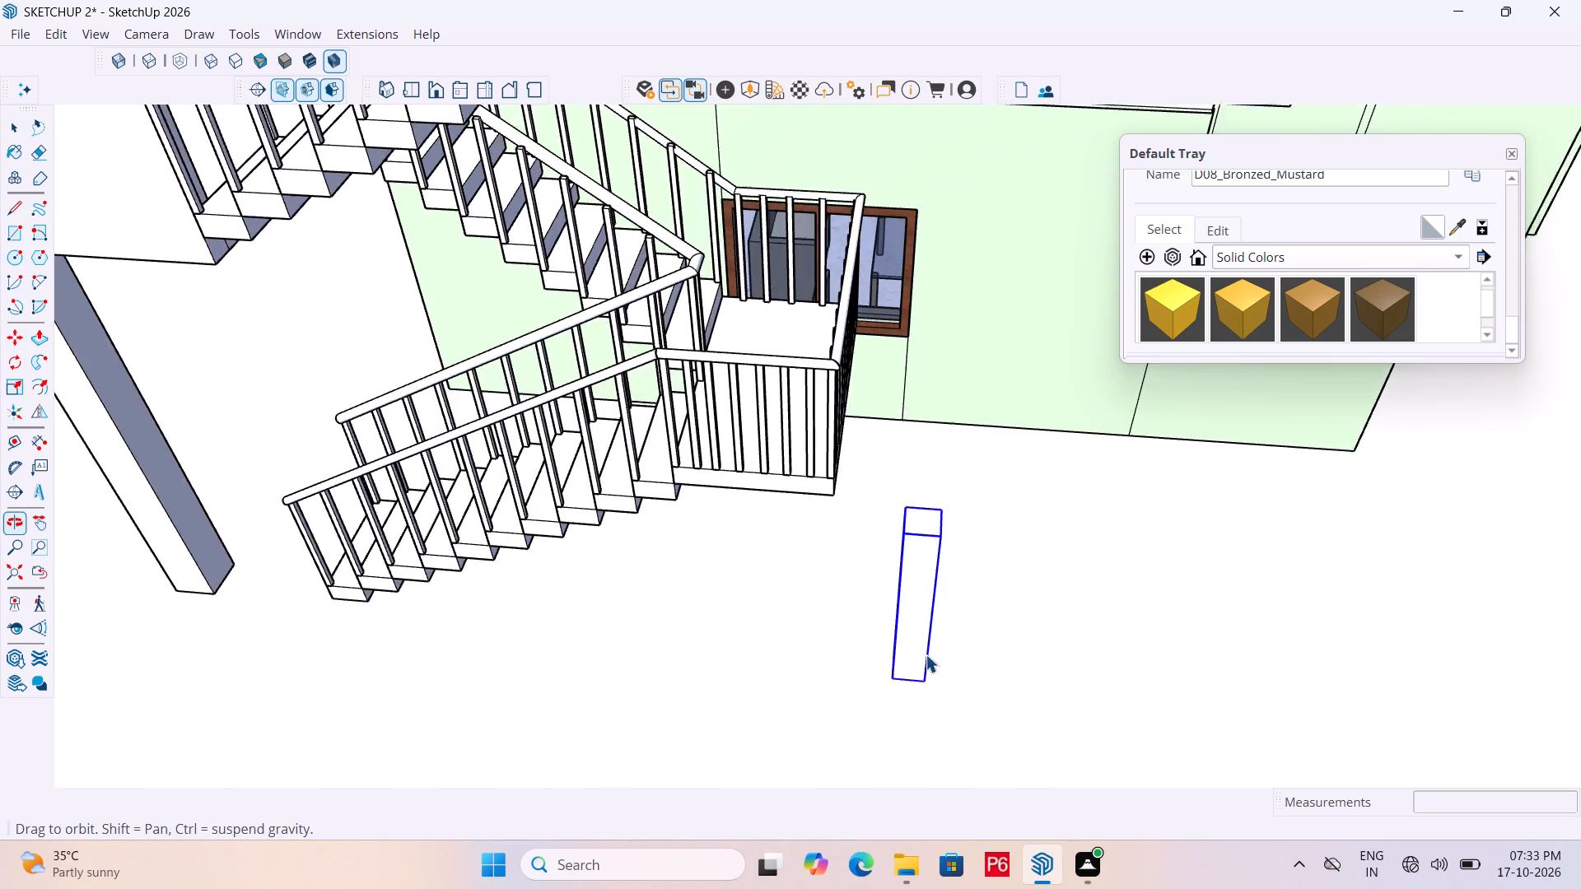
pyautogui.scroll(4, 930, 629)
pyautogui.click(921, 475)
pyautogui.click(921, 475)
pyautogui.click(921, 475)
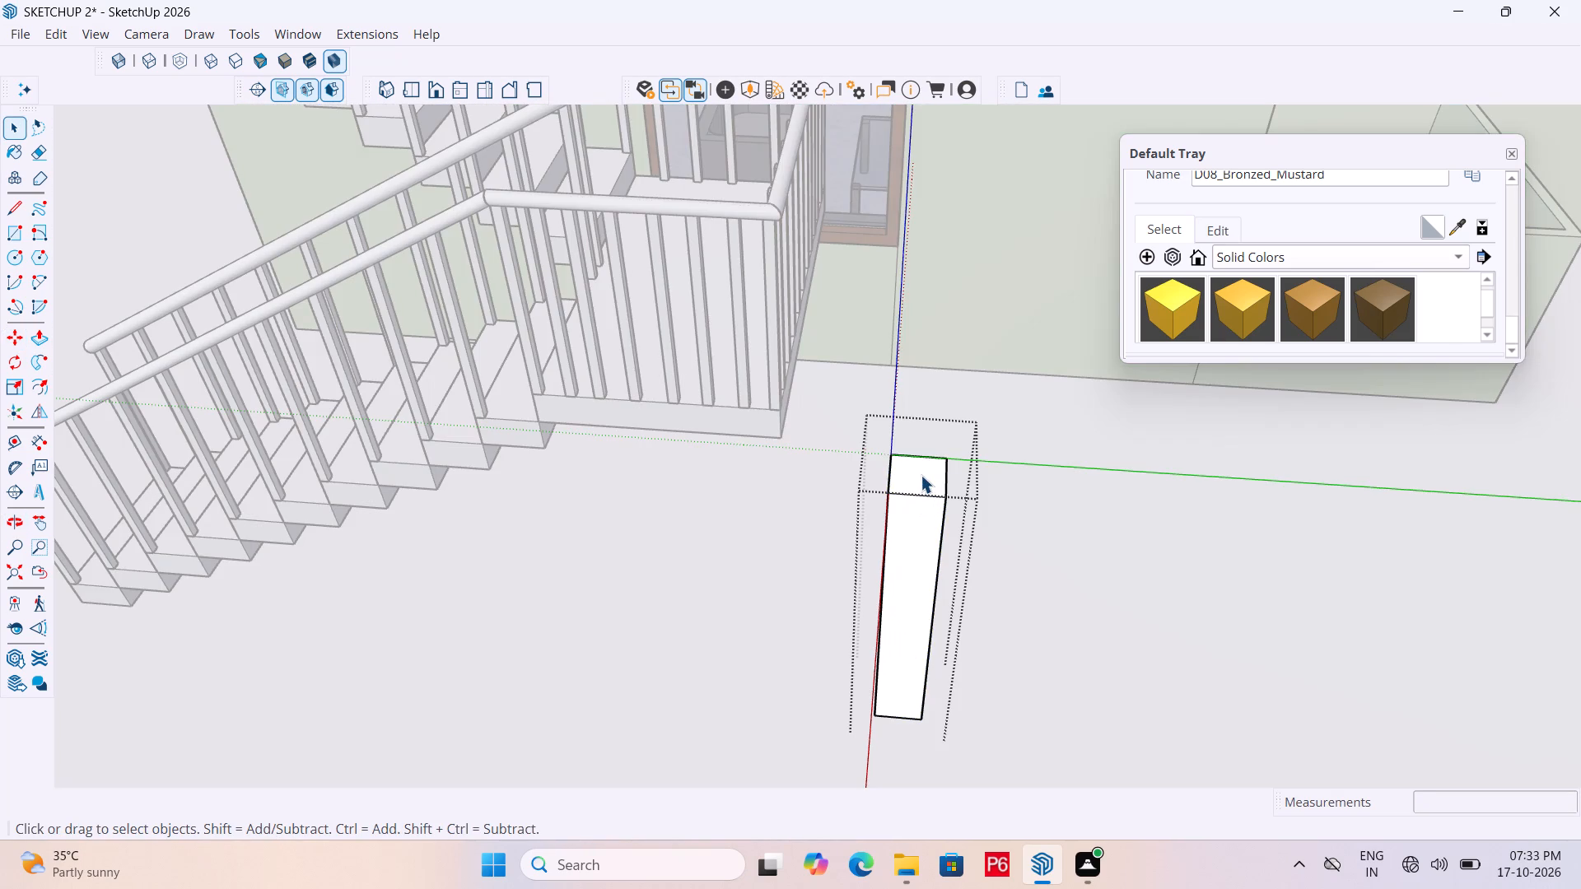
pyautogui.press('p')
pyautogui.click(914, 463)
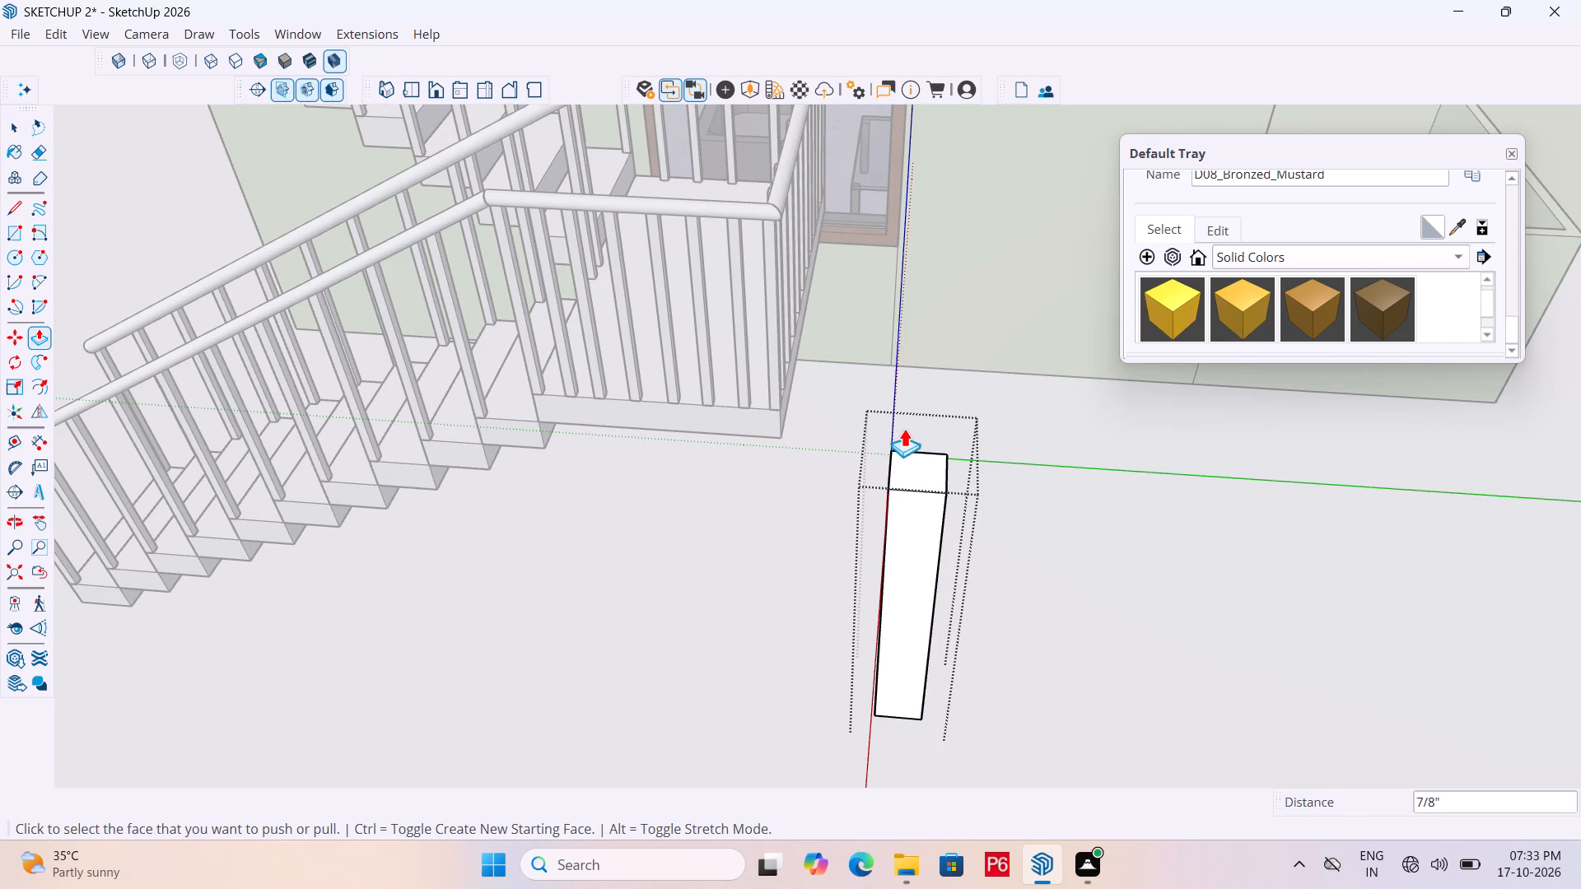
pyautogui.click(926, 463)
pyautogui.scroll(-8, 882, 350)
pyautogui.scroll(-4, 823, 392)
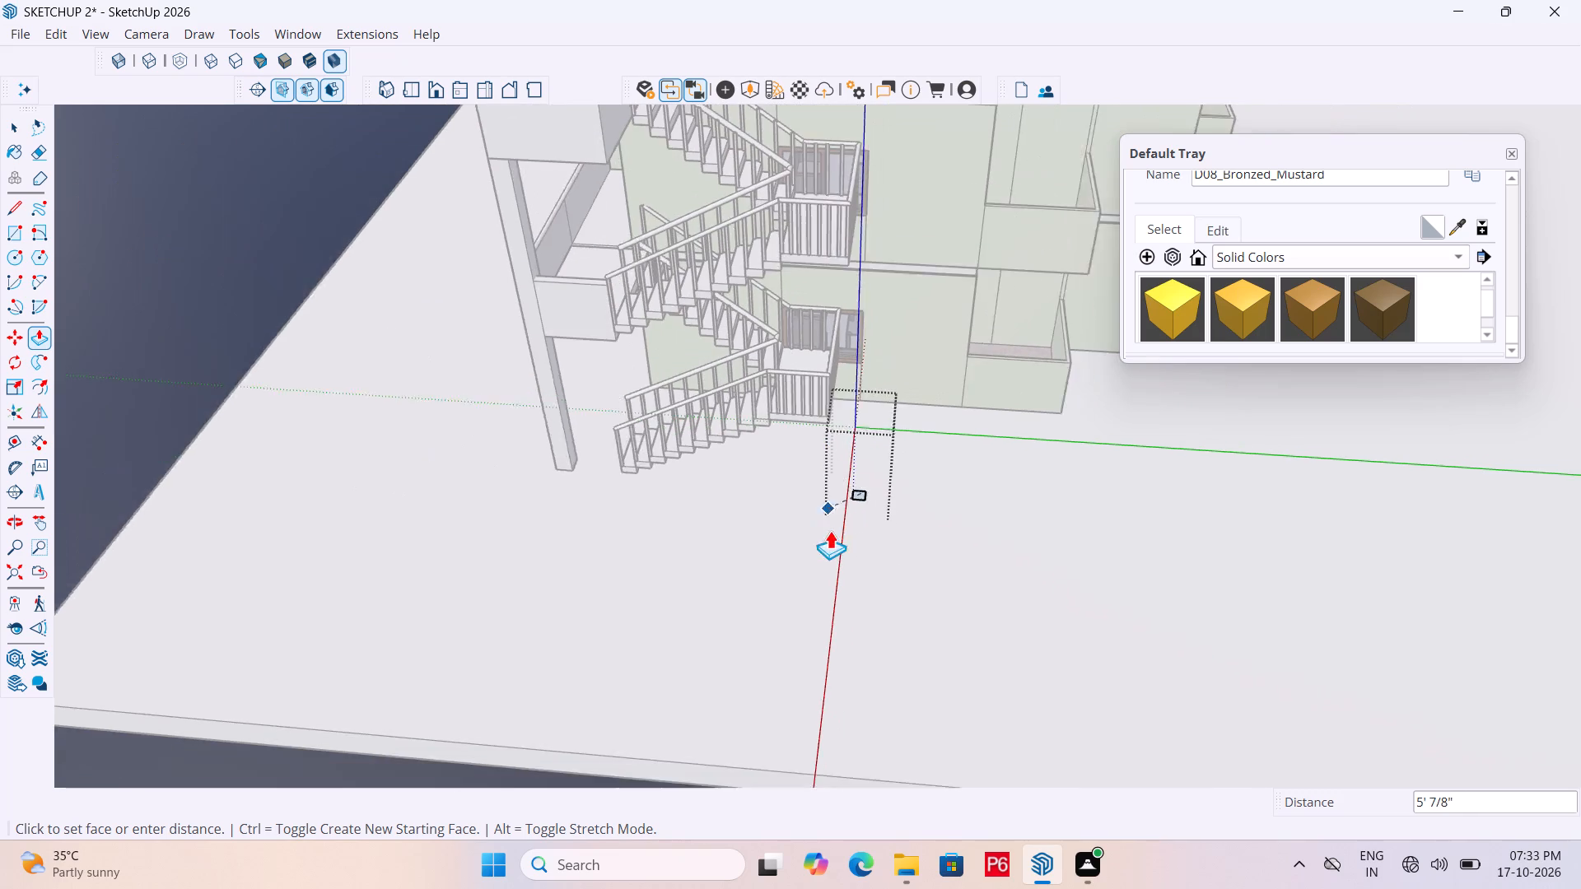
pyautogui.scroll(-2, 830, 530)
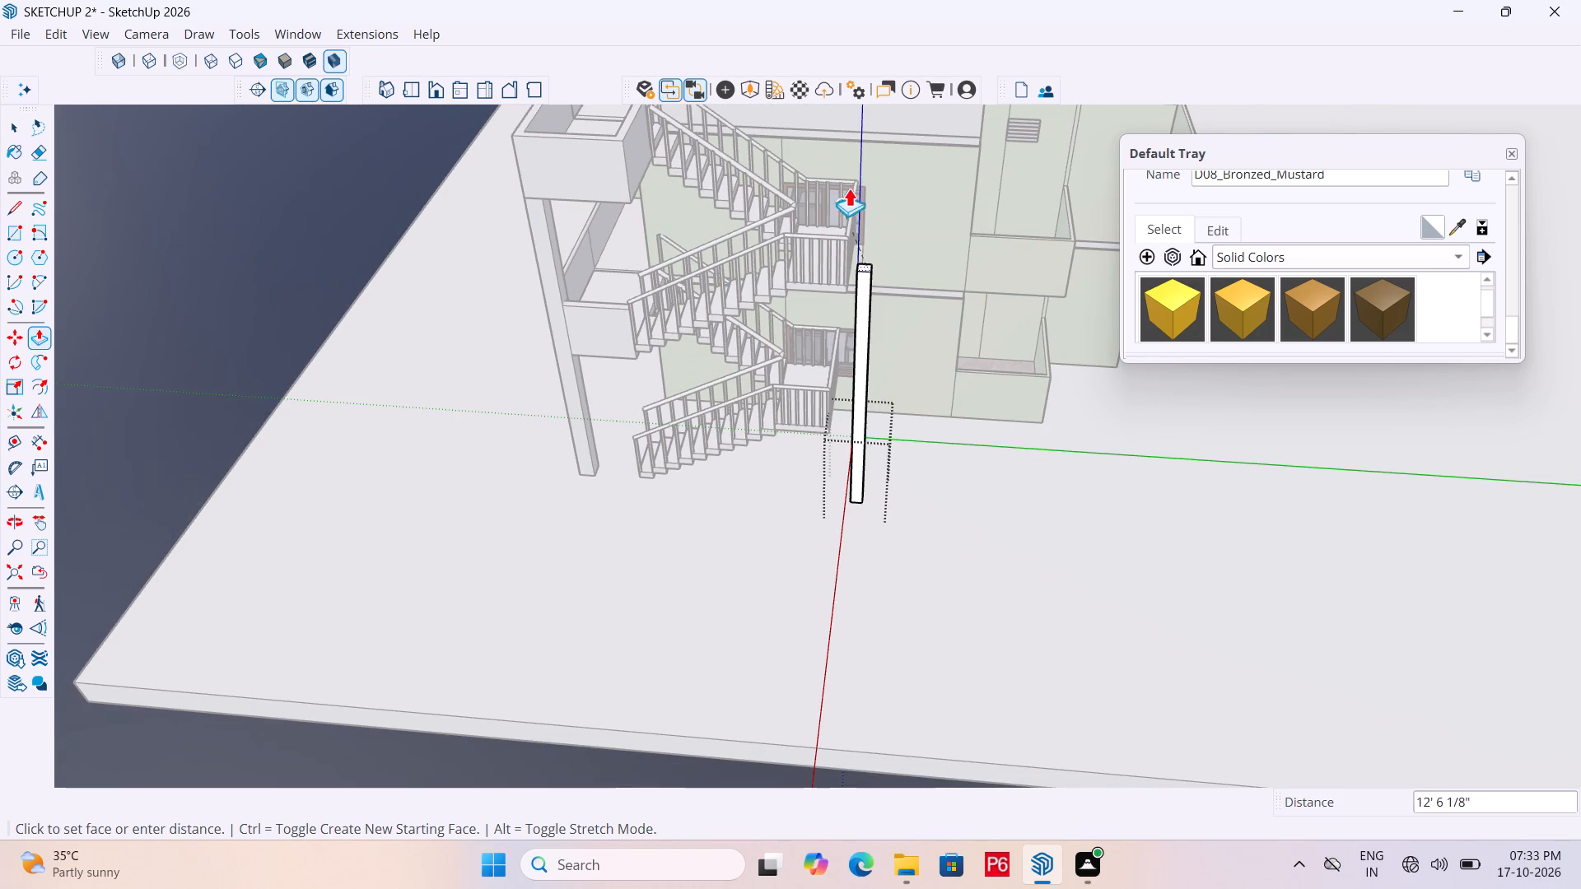
pyautogui.scroll(-5, 892, 103)
pyautogui.scroll(-4, 824, 187)
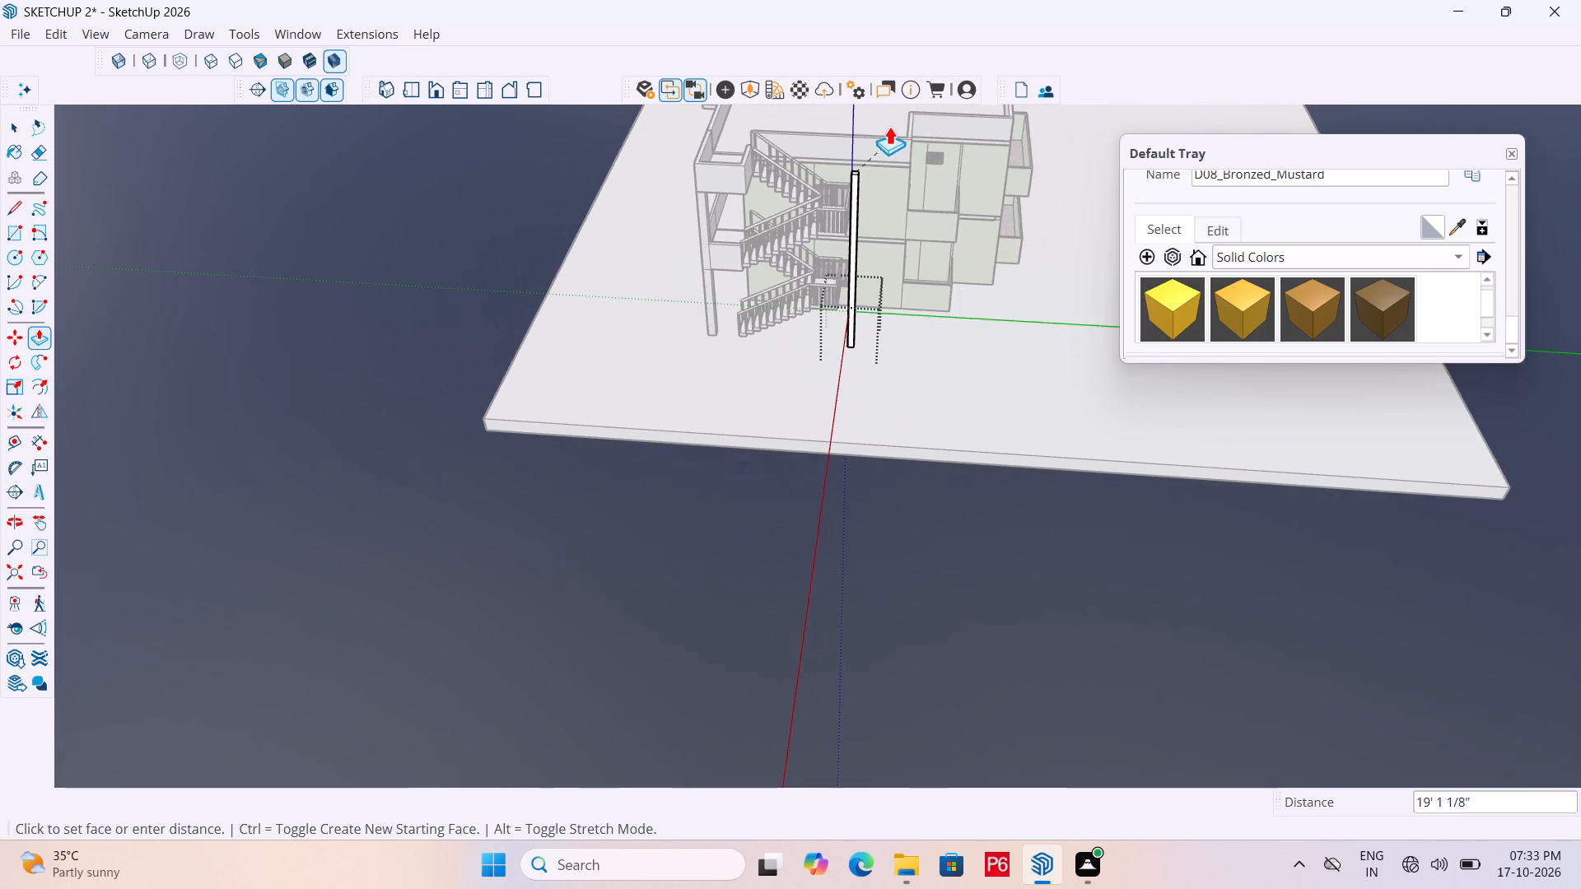
pyautogui.scroll(12, 889, 126)
pyautogui.scroll(5, 786, 367)
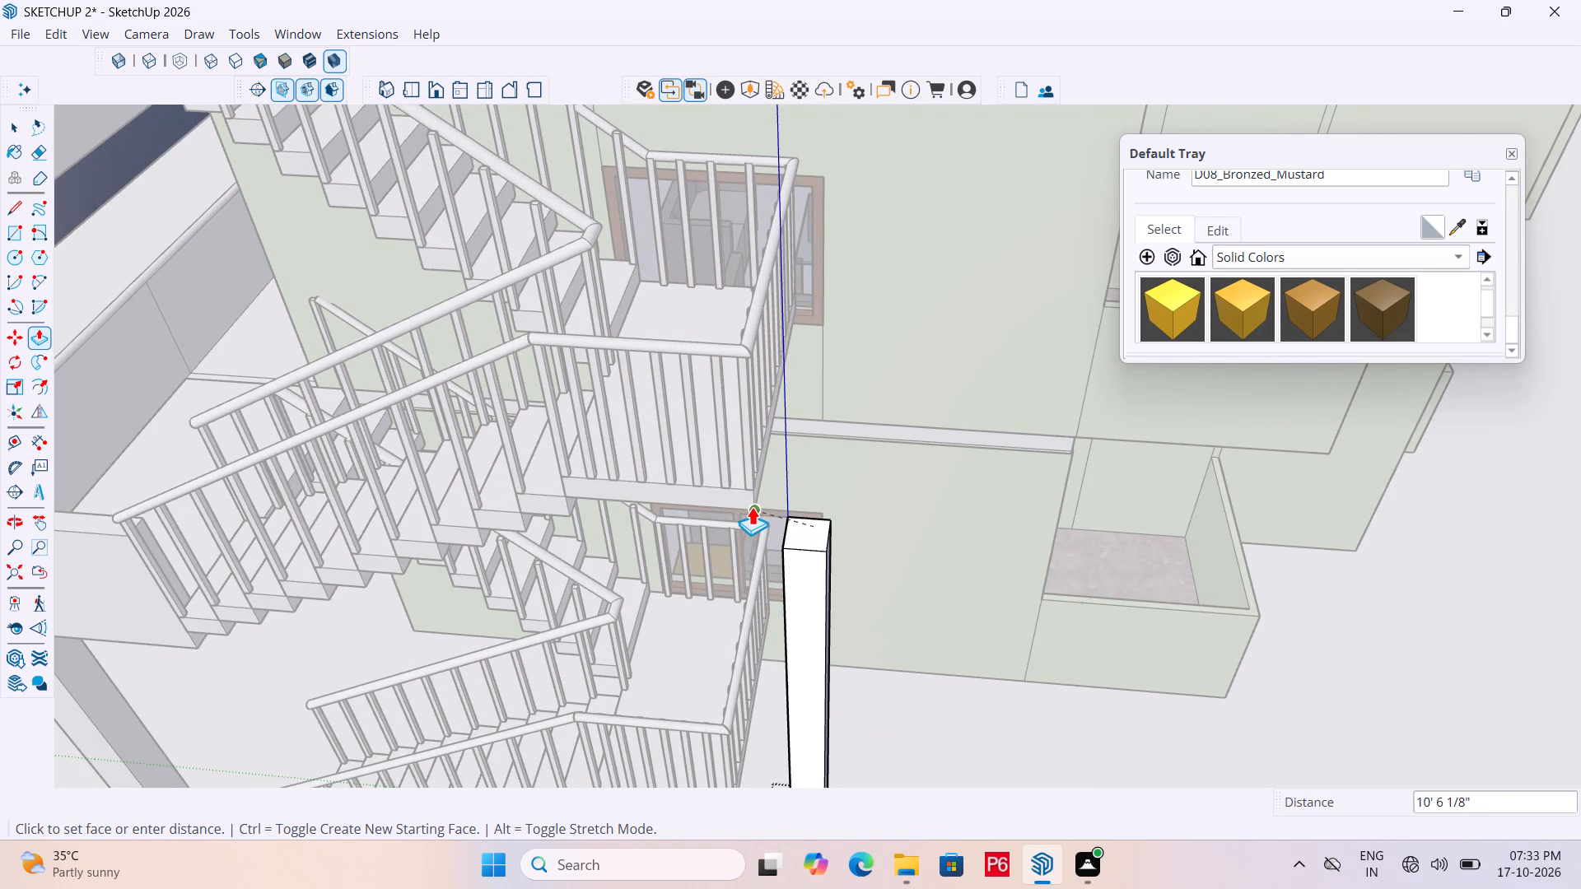
pyautogui.click(752, 503)
# Close the lengthened column's group and save the model.
pyautogui.scroll(-7, 755, 305)
pyautogui.scroll(-3, 775, 237)
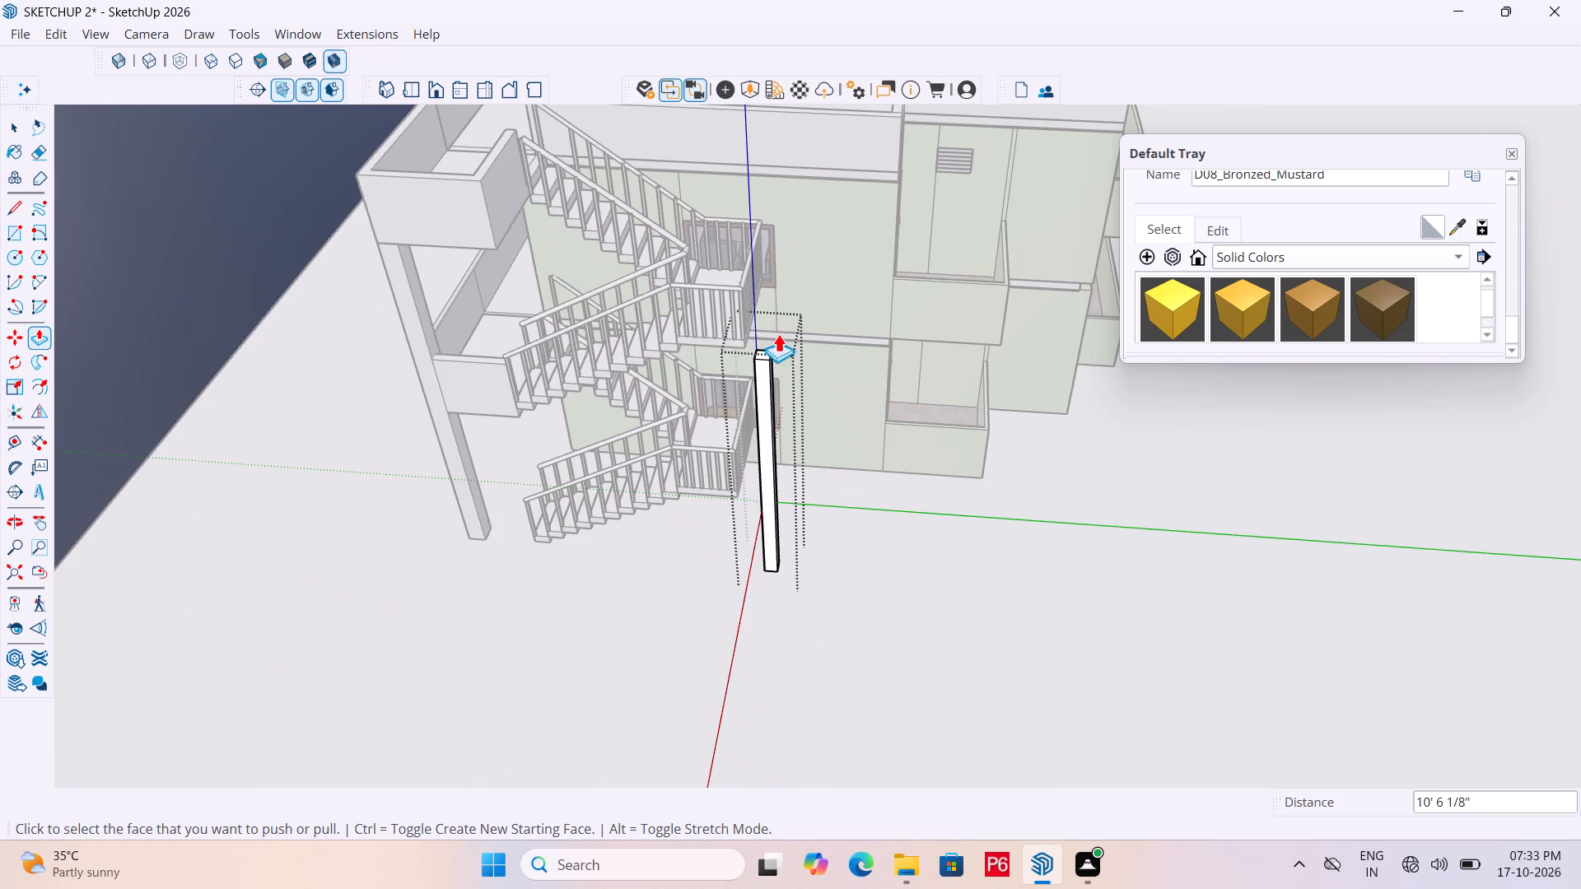
pyautogui.scroll(6, 749, 600)
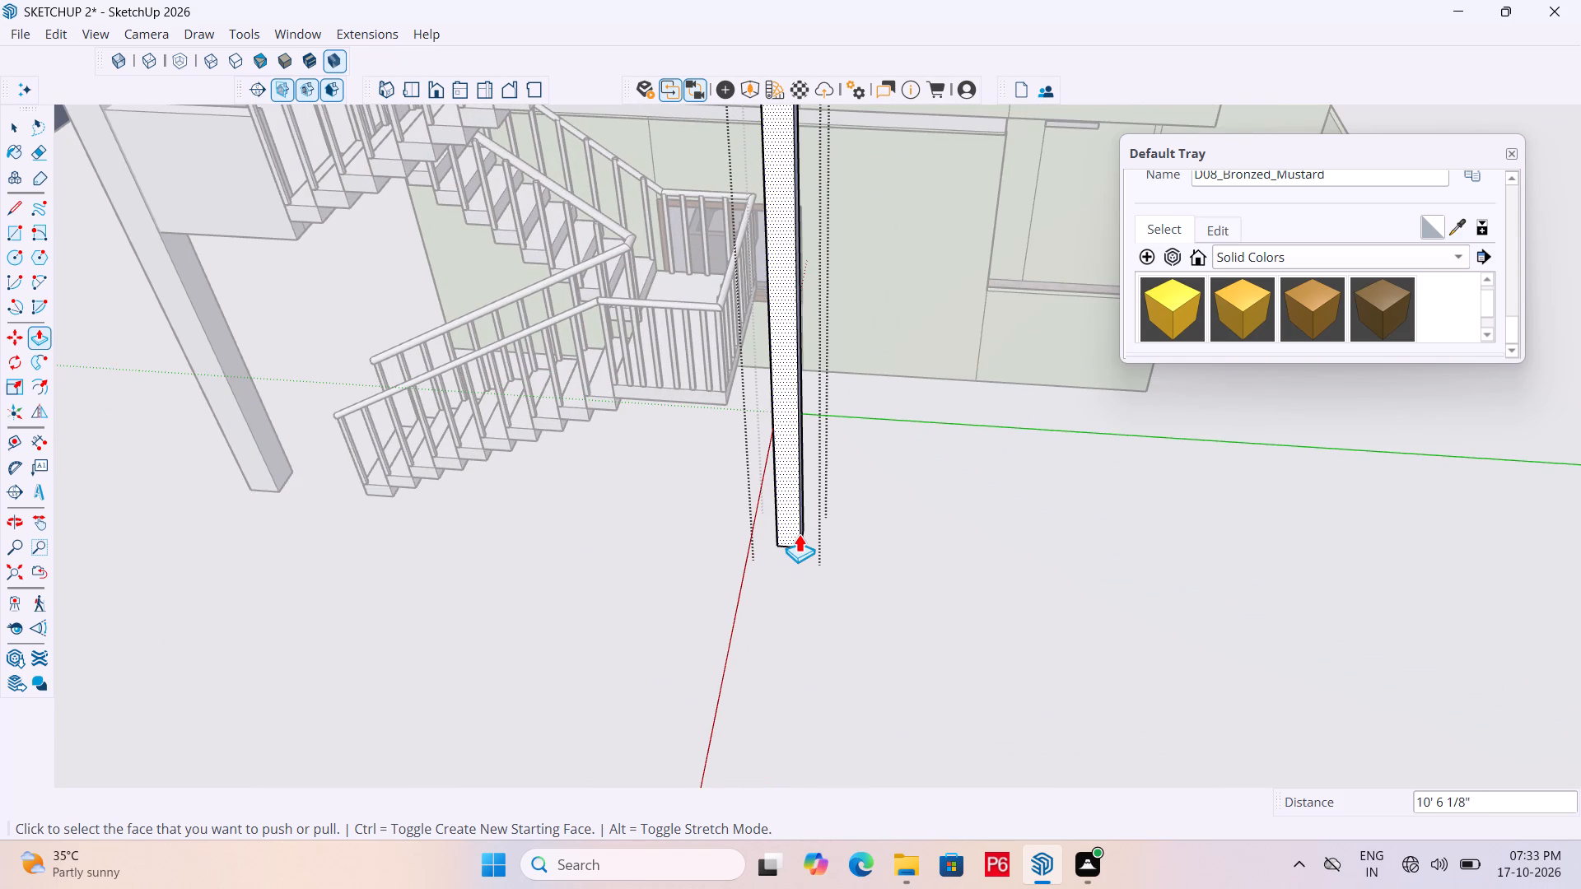
pyautogui.press('Escape')
pyautogui.scroll(-7, 886, 444)
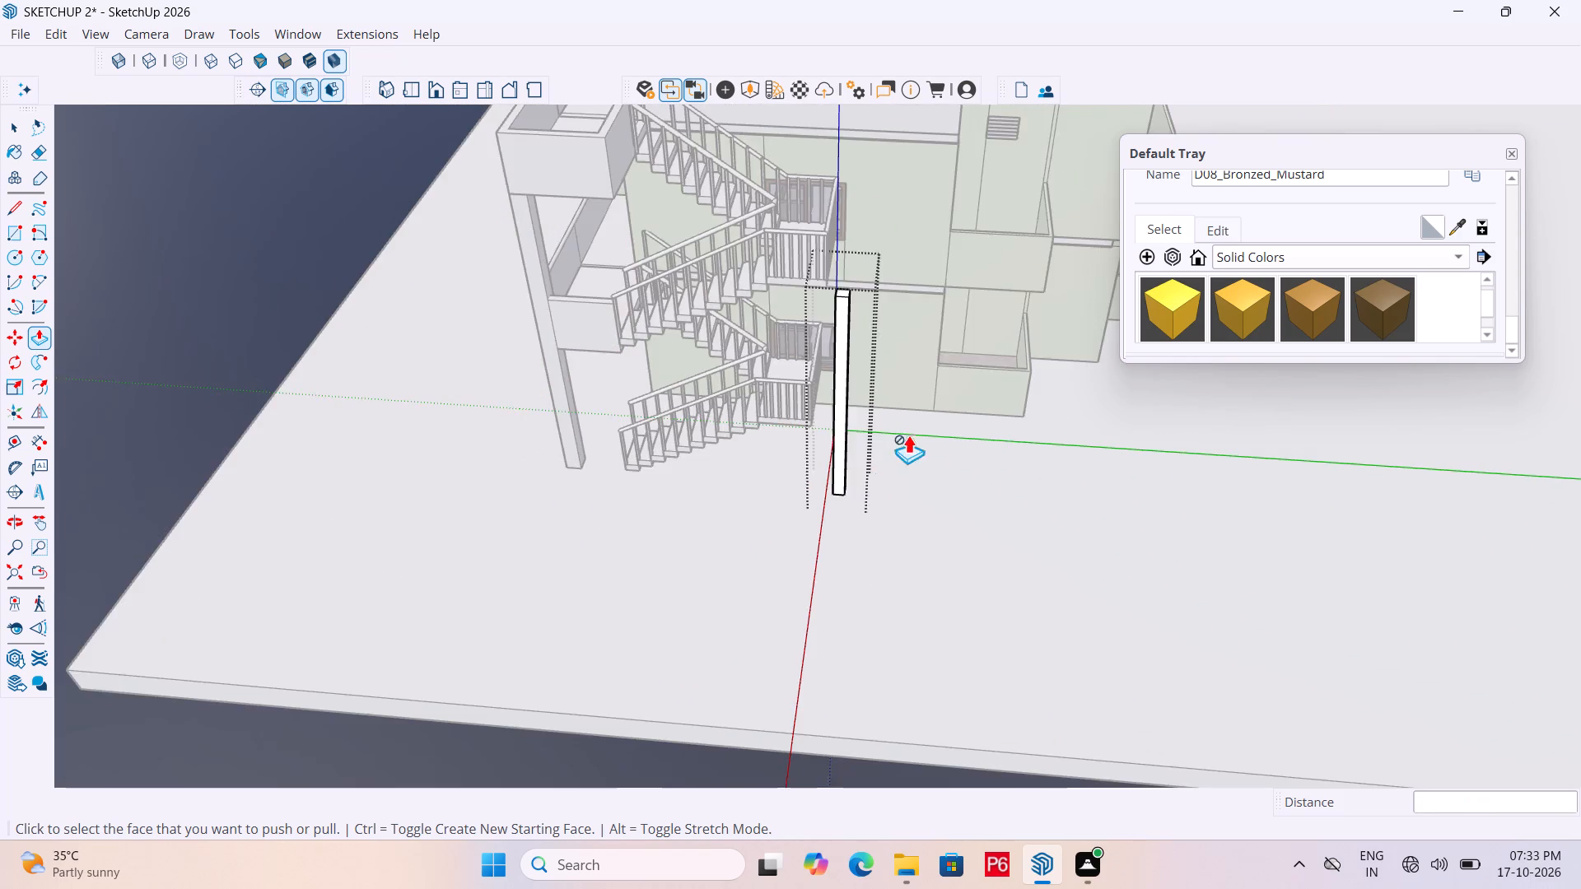
pyautogui.scroll(-3, 908, 435)
pyautogui.press('x')
pyautogui.press('space')
pyautogui.click(389, 319)
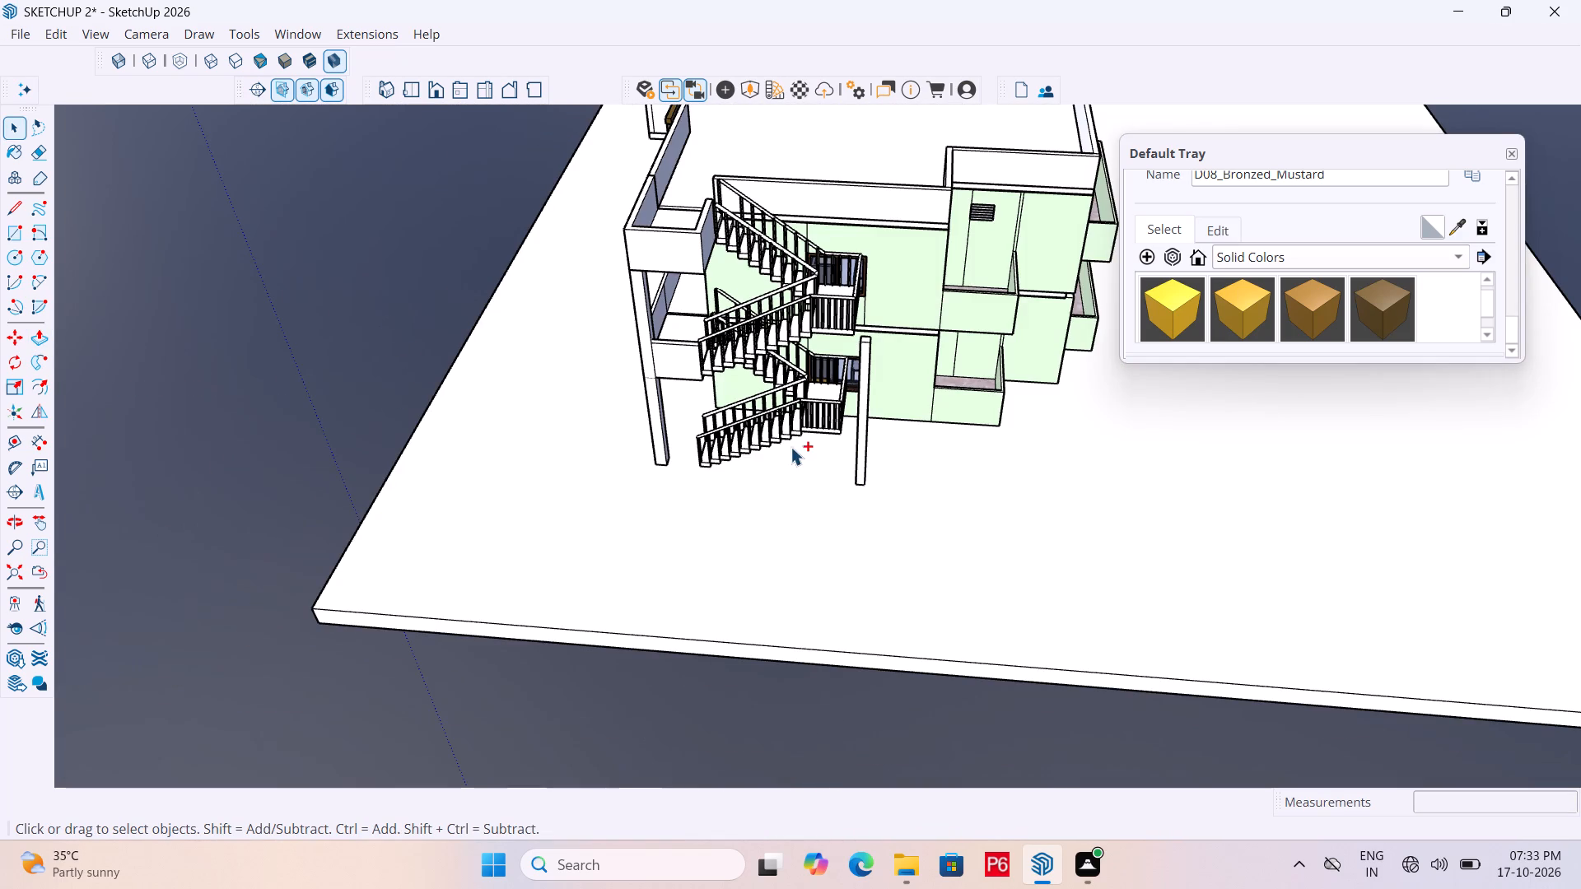
pyautogui.hotkey('ctrl', 's')
pyautogui.hotkey('ctrl', 's')
# Move the lengthened column by its base corner onto the bottom outer corner of the lower staircase landing.
pyautogui.scroll(4, 889, 479)
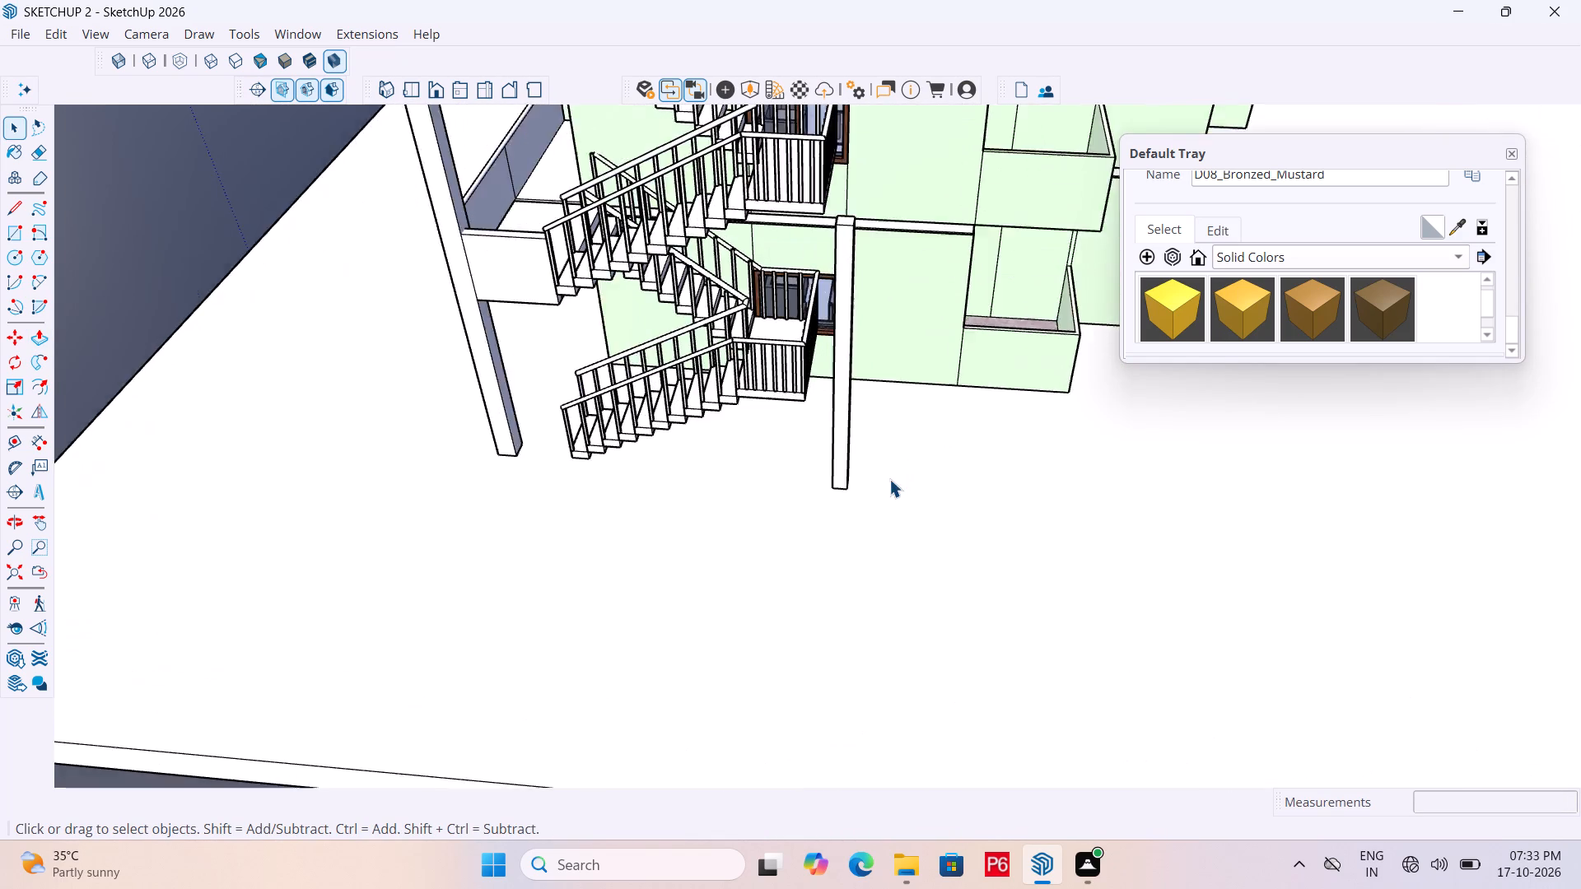
pyautogui.scroll(2, 889, 479)
pyautogui.moveTo(834, 472); pyautogui.dragTo(795, 410, button='middle')
pyautogui.scroll(2, 867, 486)
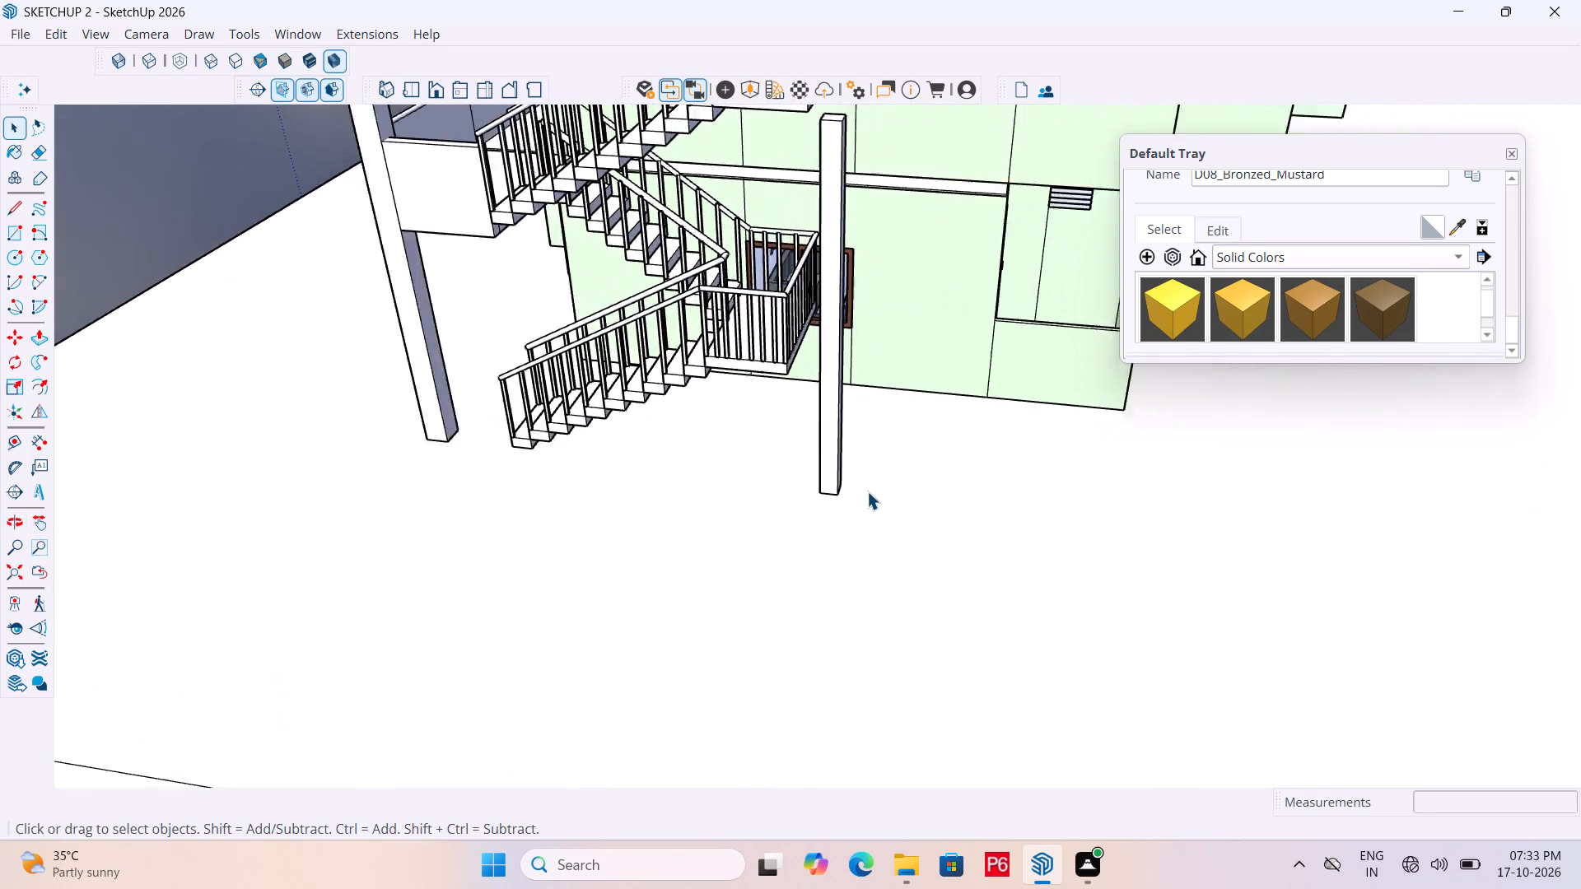
pyautogui.scroll(3, 867, 491)
pyautogui.moveTo(793, 485); pyautogui.dragTo(788, 393, button='middle')
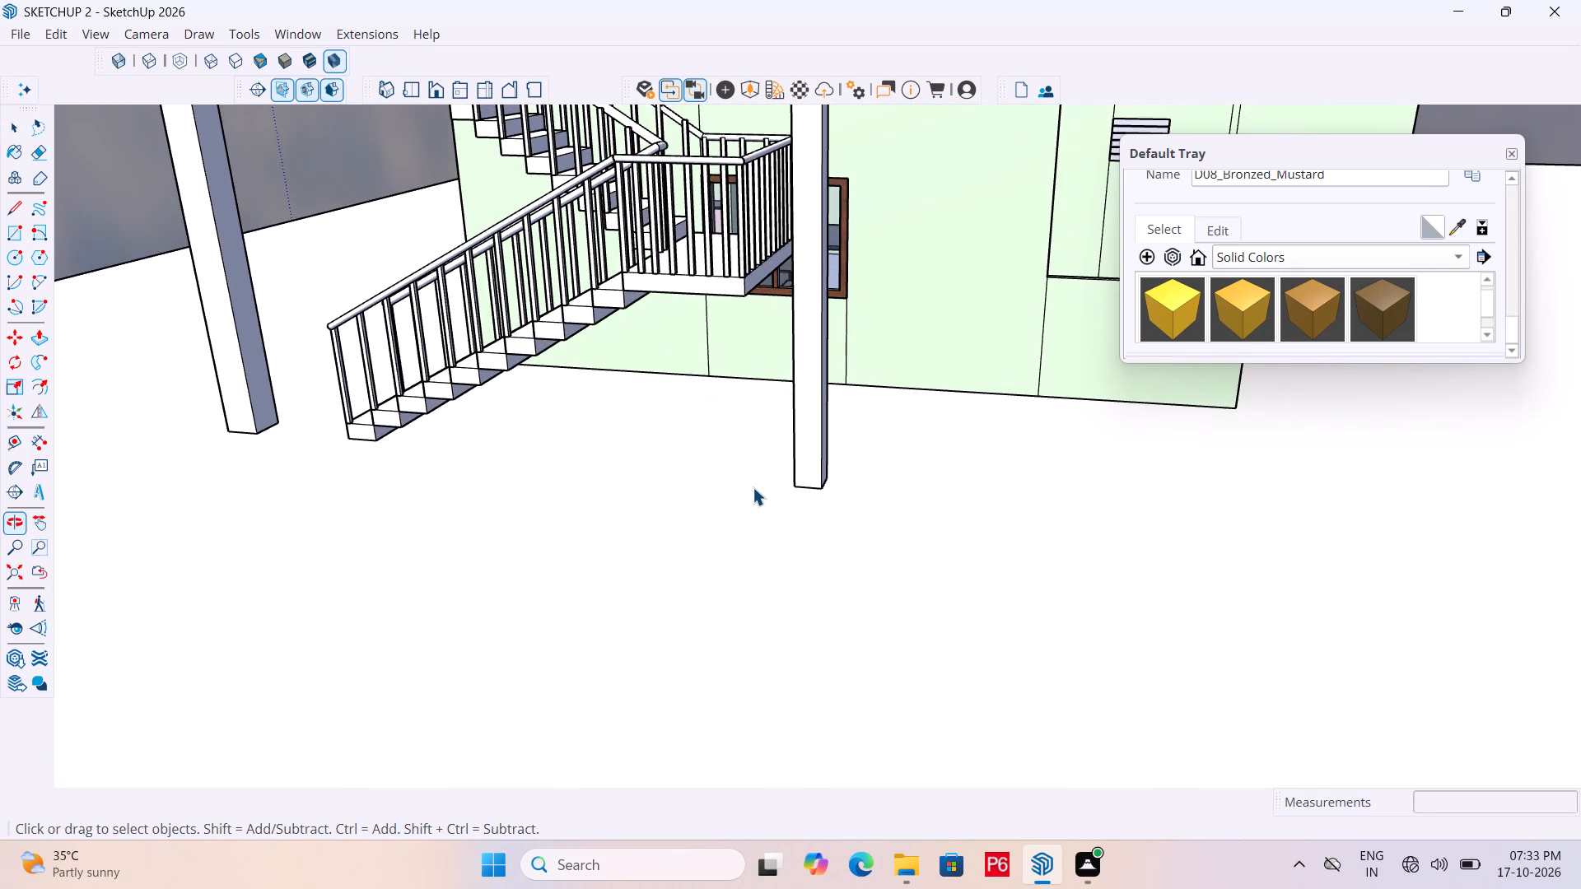
pyautogui.scroll(3, 827, 461)
pyautogui.click(818, 471)
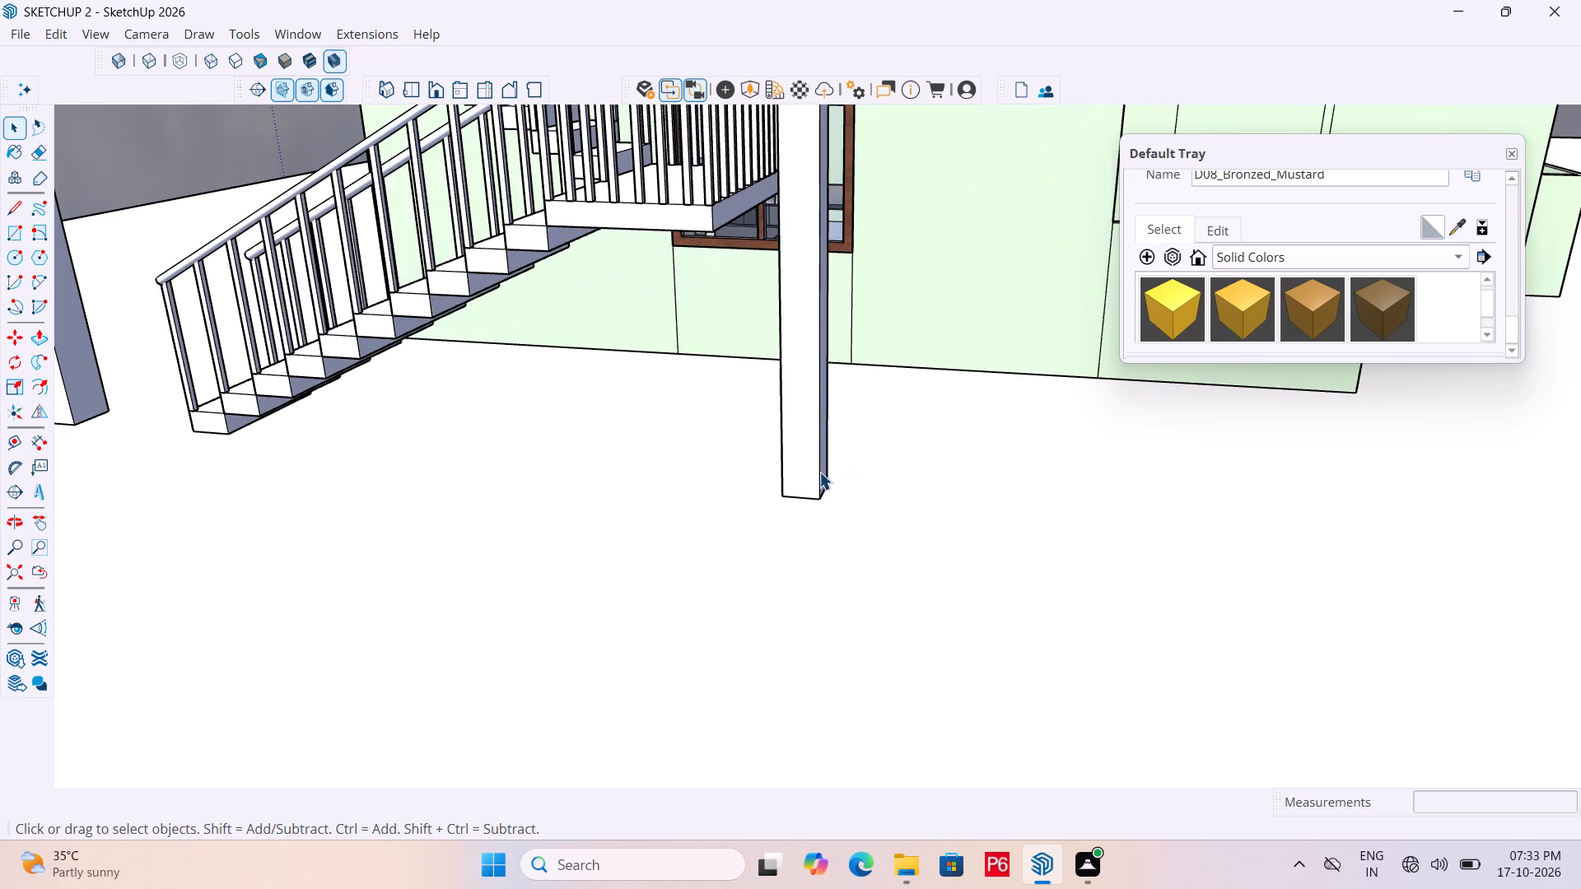
pyautogui.press('m')
pyautogui.press('space')
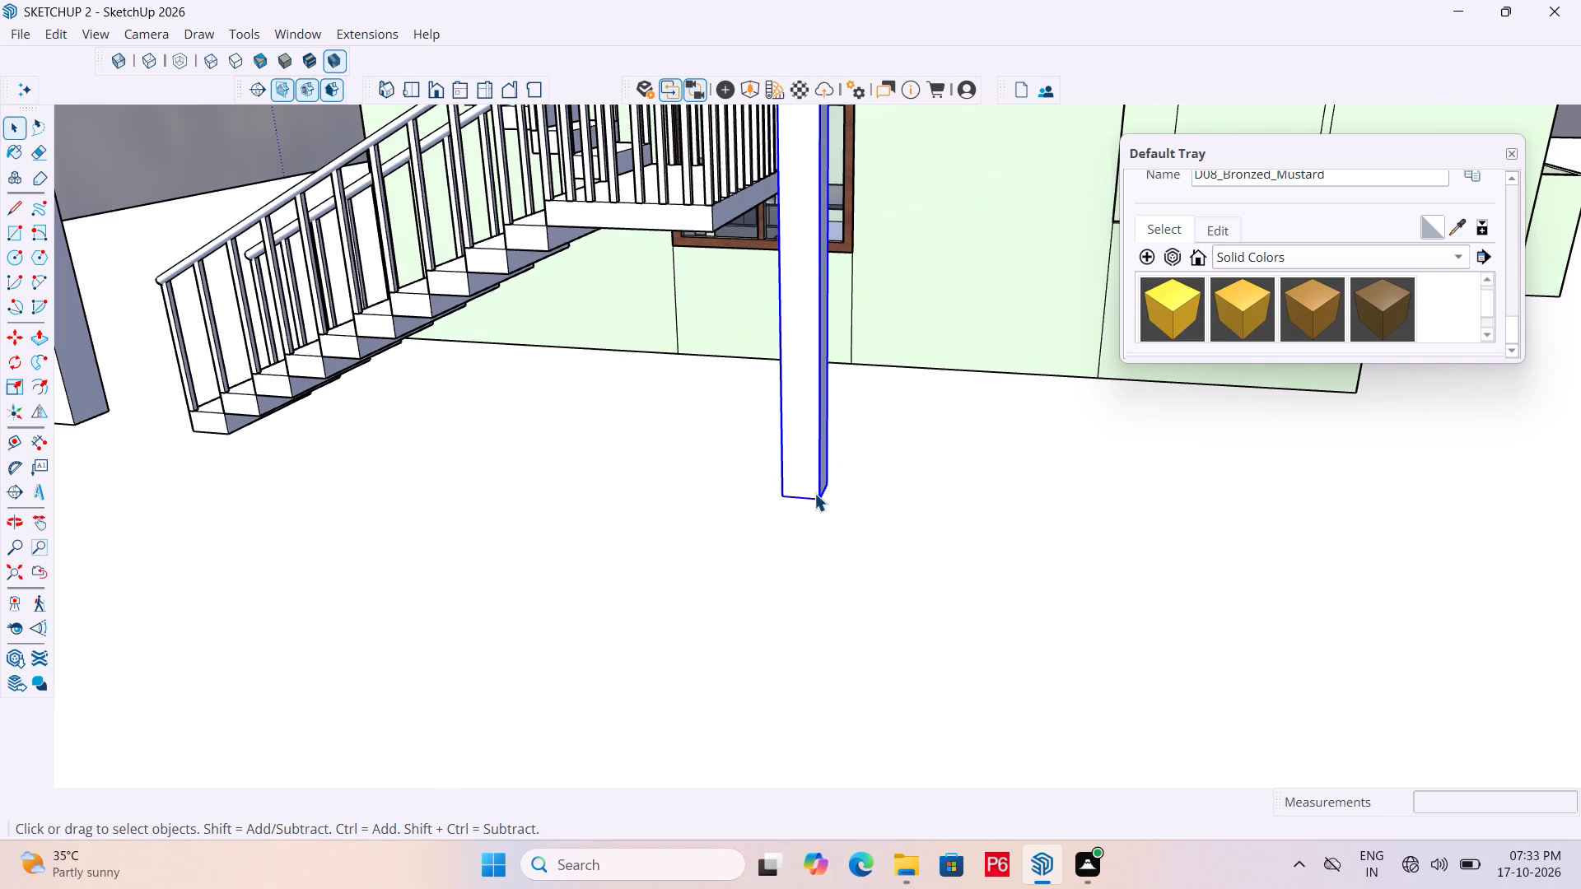
pyautogui.press('m')
pyautogui.click(819, 496)
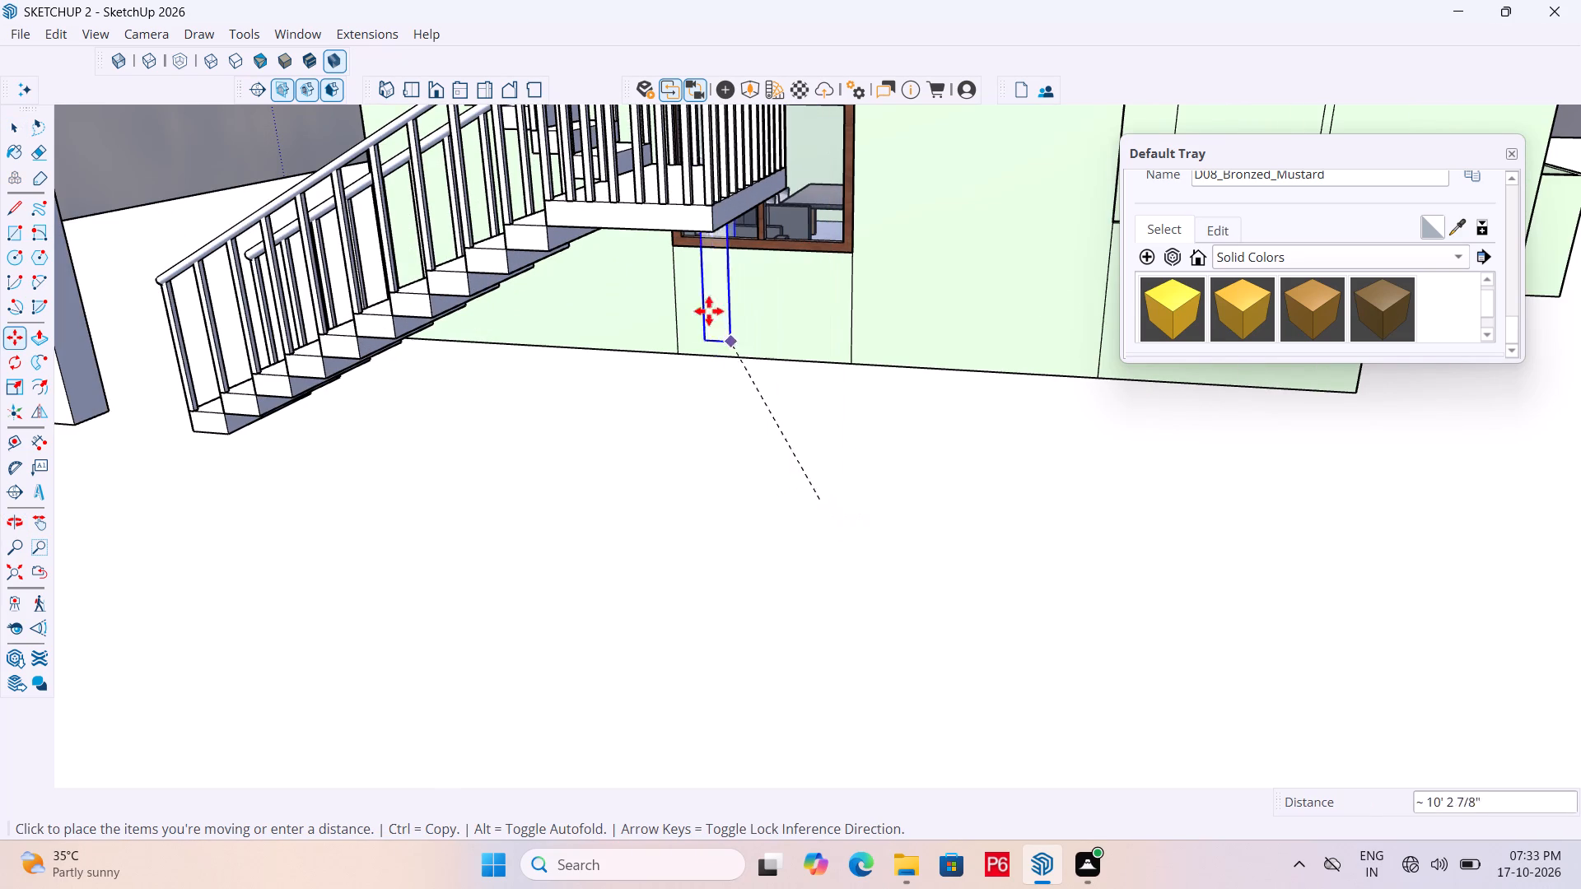
pyautogui.click(716, 228)
# Examine the column's position and height against both staircase landings from several sides.
pyautogui.scroll(-9, 741, 333)
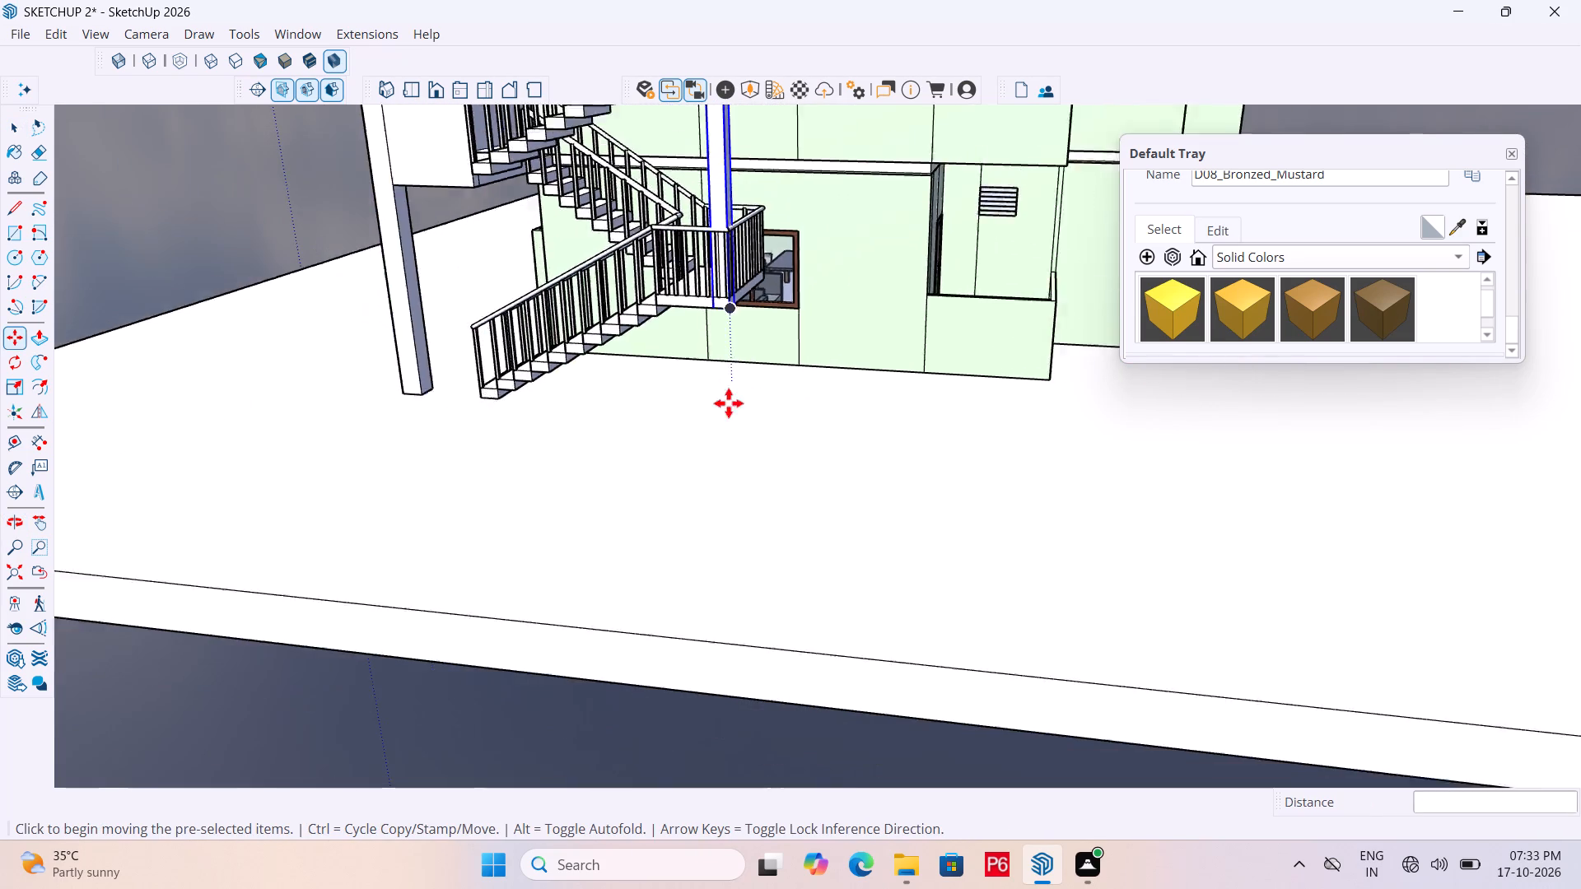
pyautogui.scroll(-5, 729, 403)
pyautogui.moveTo(718, 360); pyautogui.dragTo(954, 732, button='middle')
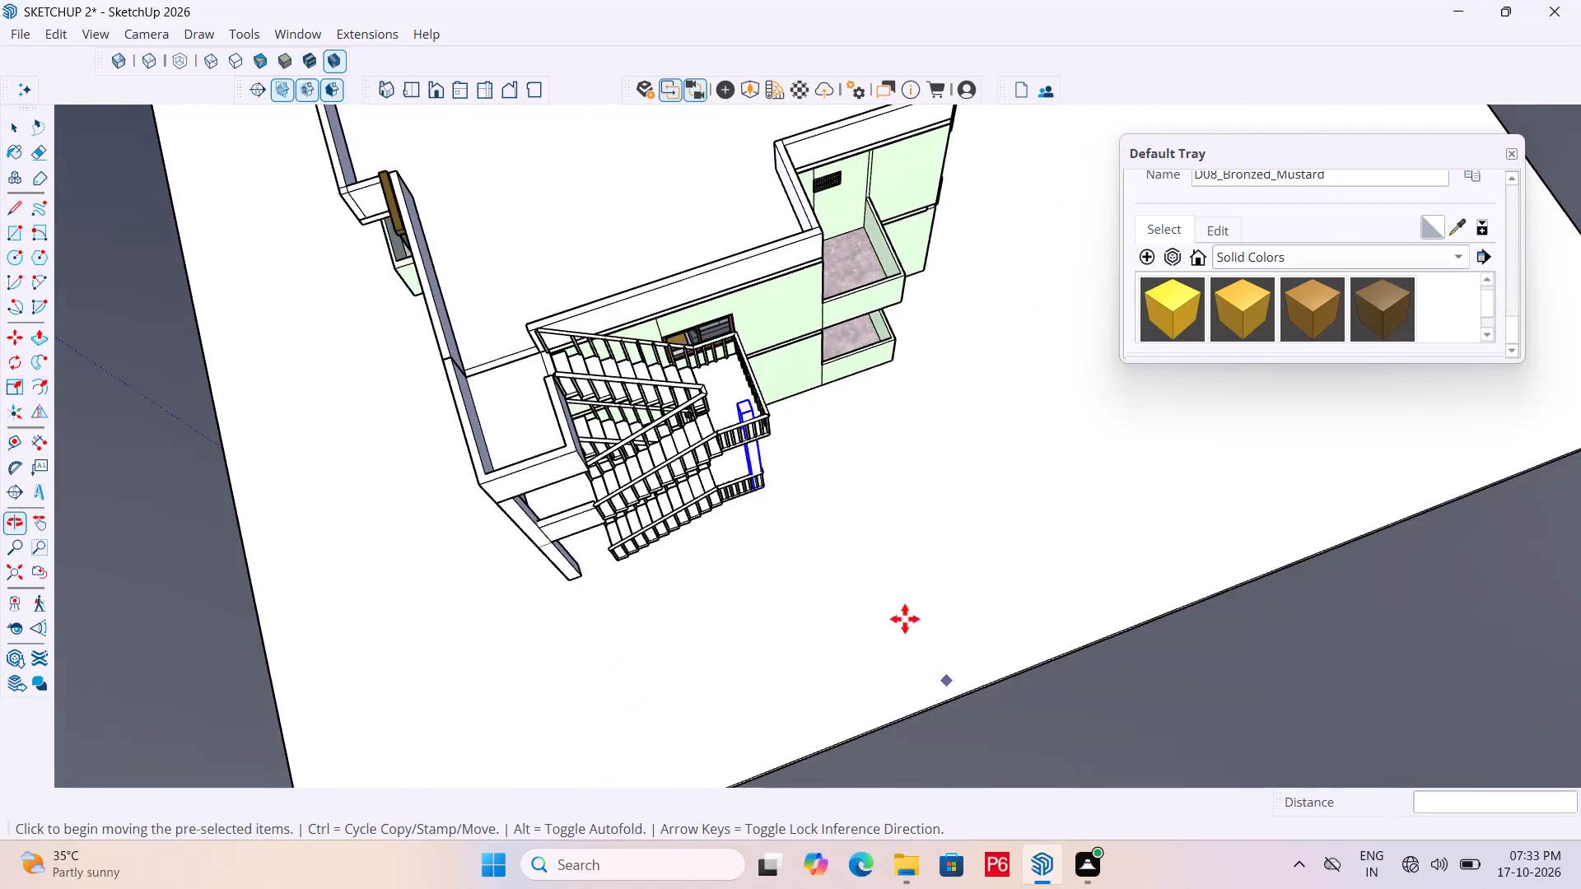
pyautogui.moveTo(497, 433); pyautogui.dragTo(887, 339, button='middle')
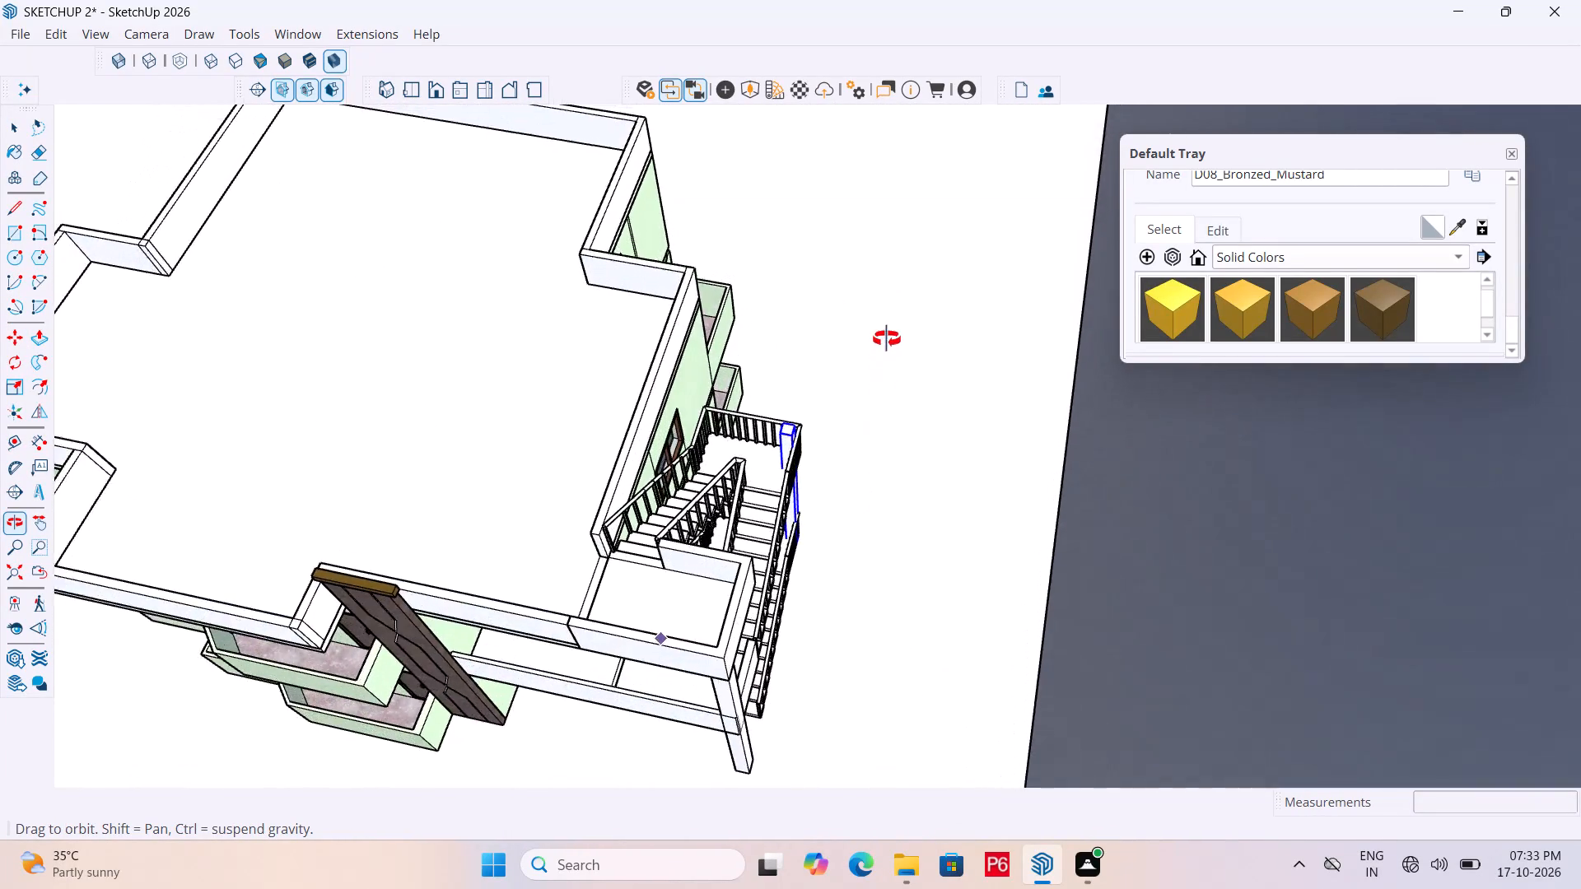
pyautogui.moveTo(887, 339); pyautogui.dragTo(316, 439, button='middle')
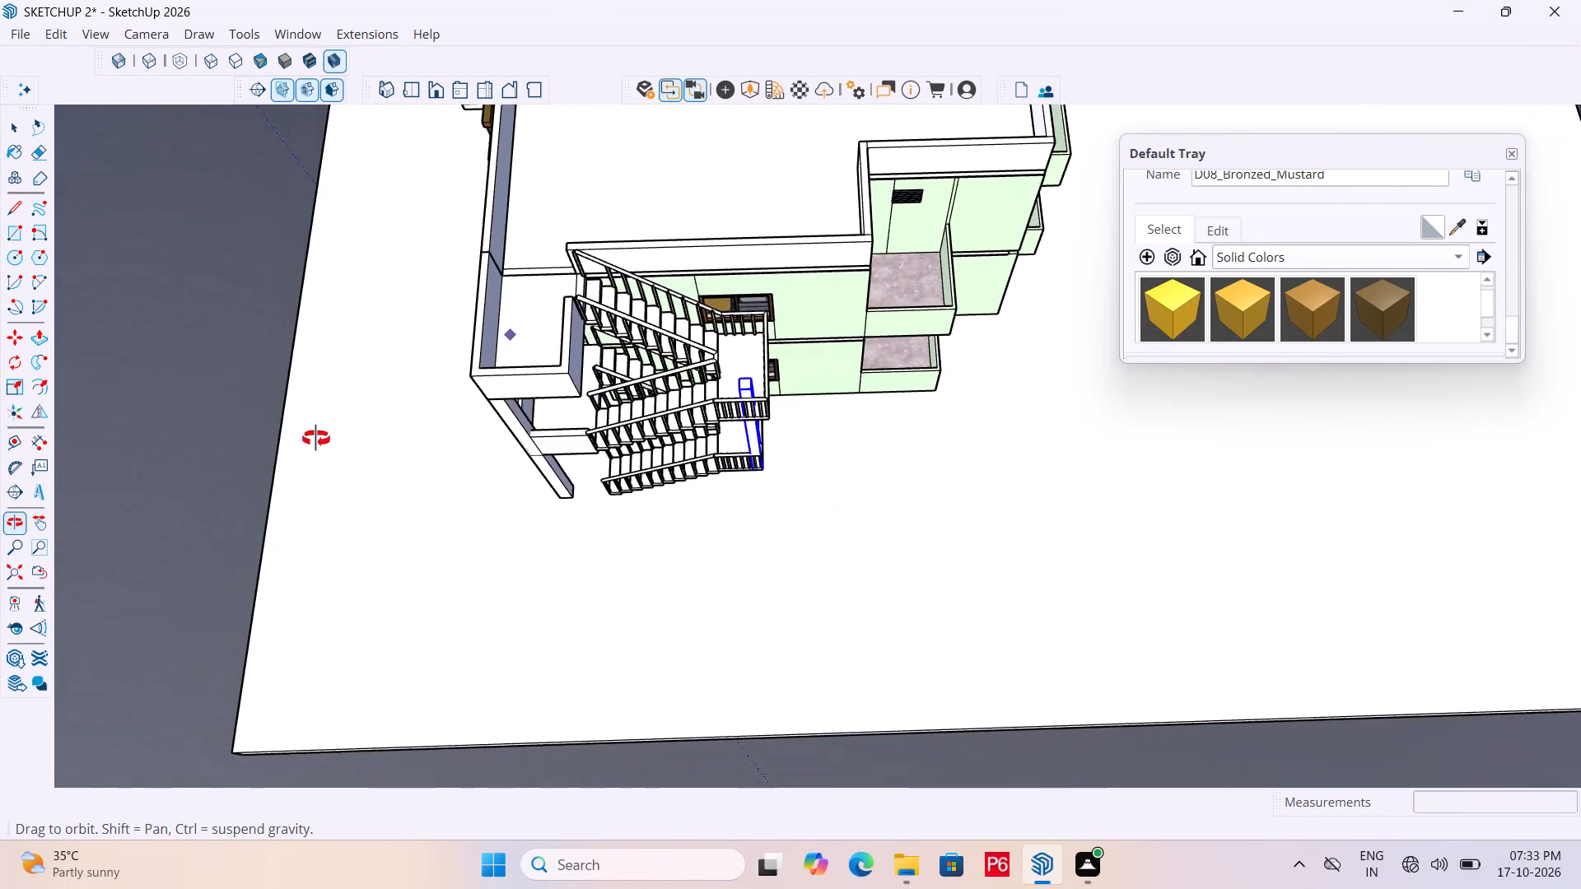
pyautogui.moveTo(316, 439); pyautogui.dragTo(375, 418, button='middle')
pyautogui.moveTo(748, 393); pyautogui.dragTo(375, 289, button='middle')
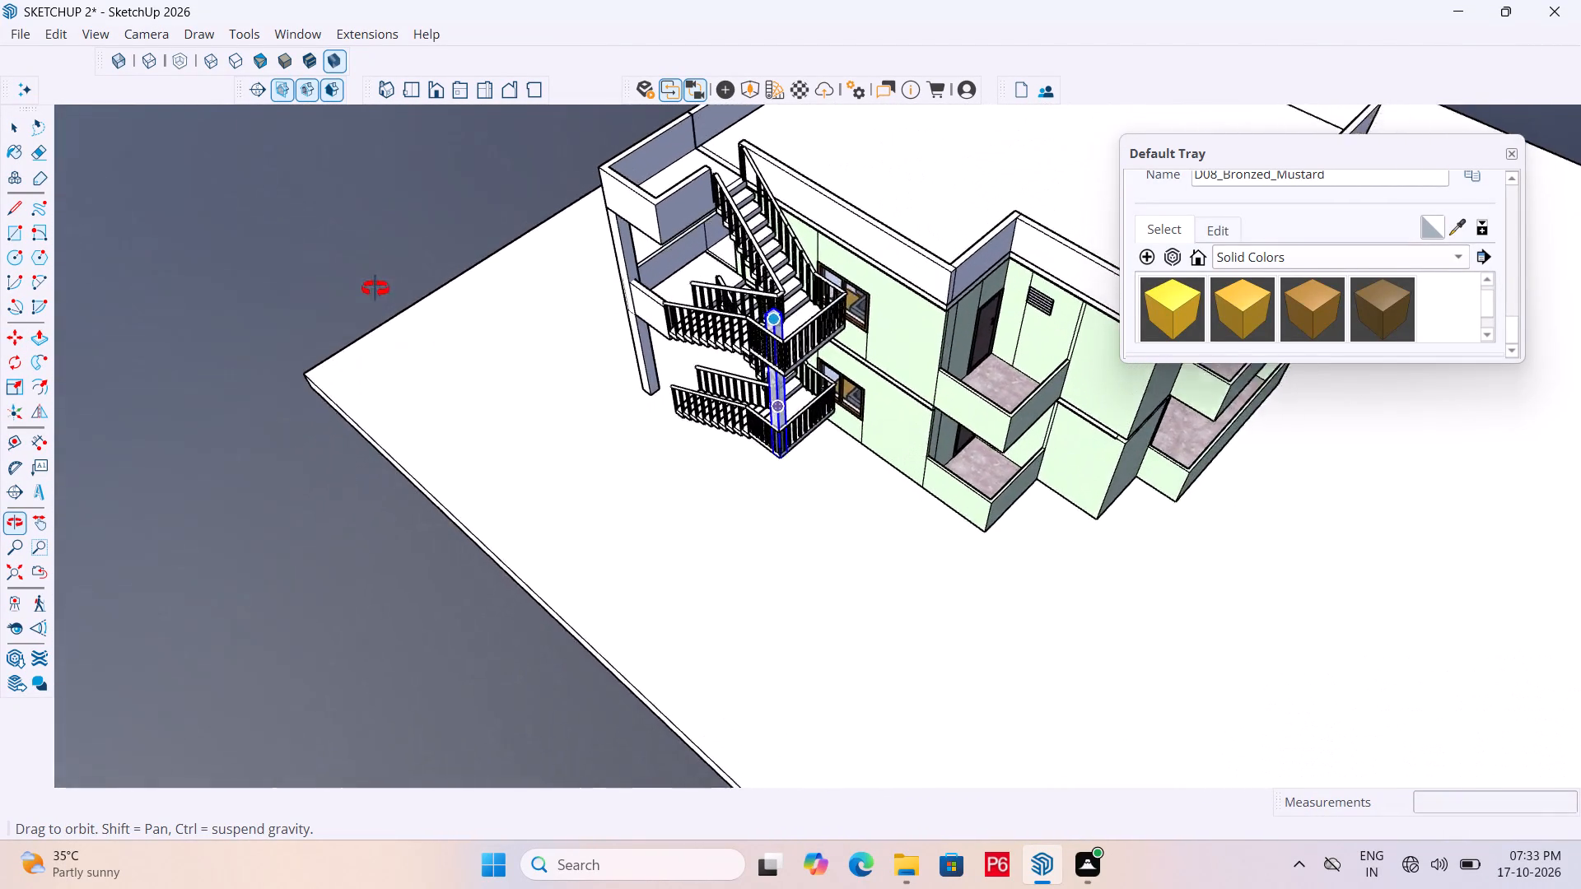
pyautogui.moveTo(375, 289); pyautogui.dragTo(573, 345, button='middle')
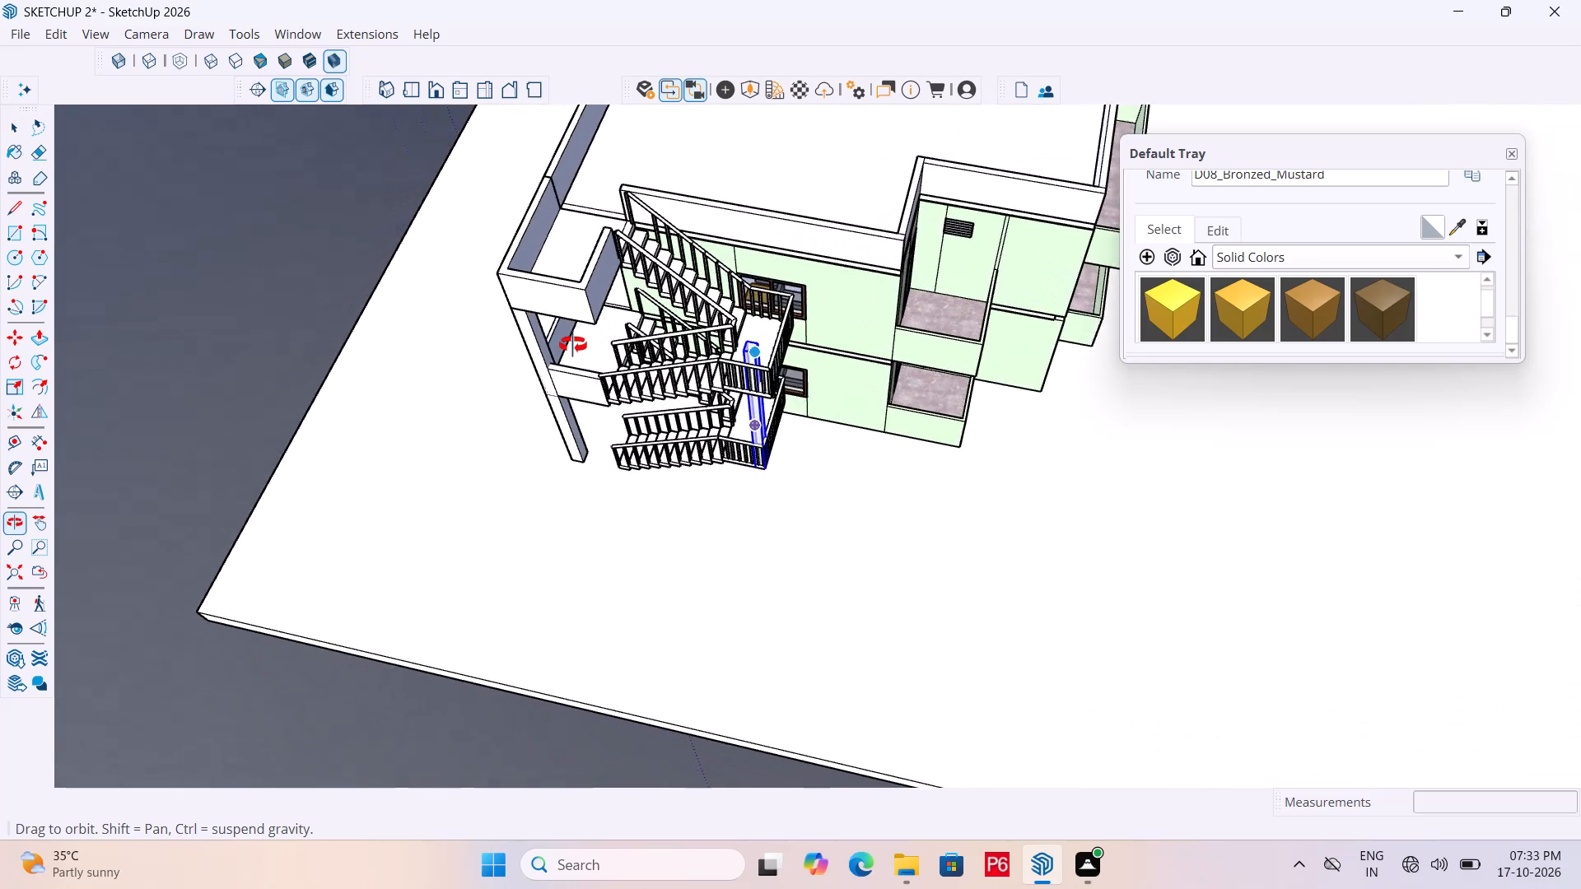
pyautogui.moveTo(573, 345); pyautogui.dragTo(753, 302, button='middle')
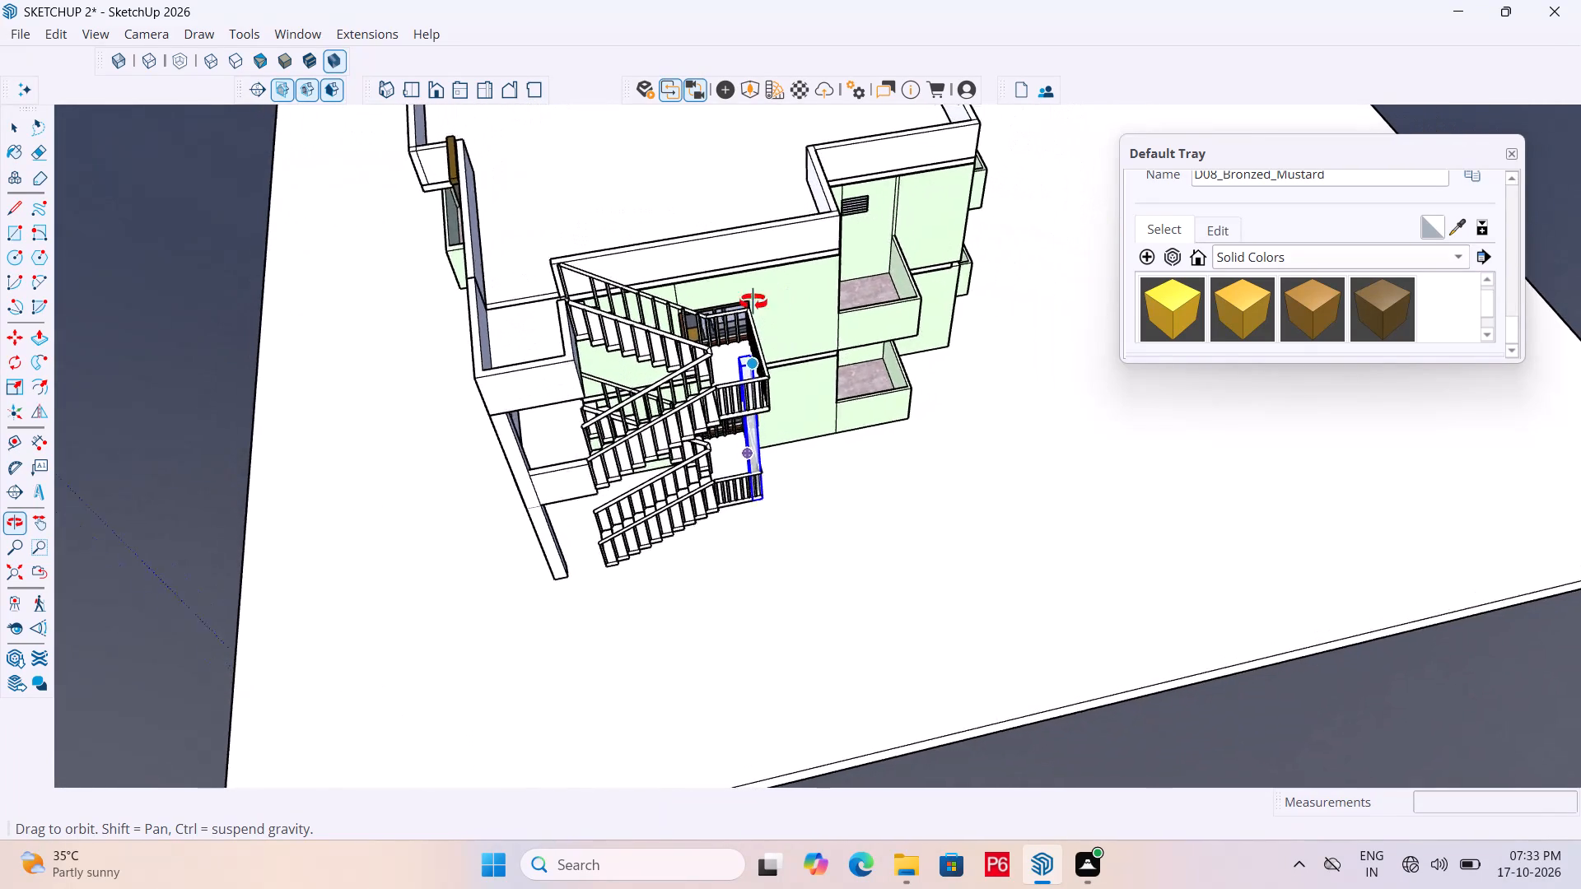
pyautogui.moveTo(753, 302); pyautogui.dragTo(529, 319, button='middle')
# Move the column down about 4' 6" by a top corner to the upper landing's level, and save the model.
pyautogui.scroll(5, 844, 421)
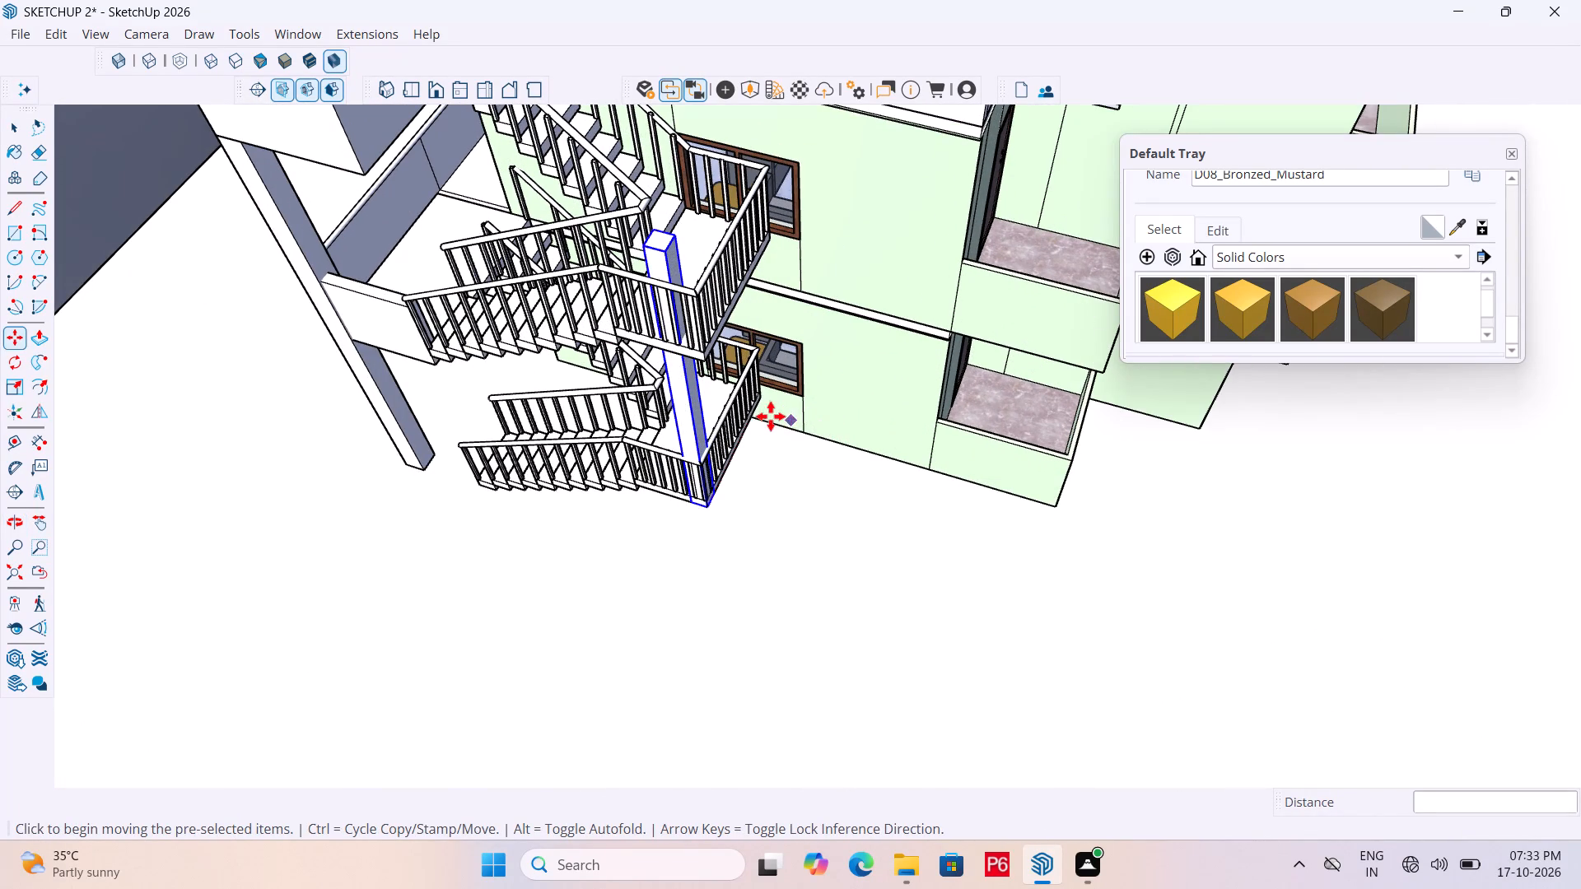
pyautogui.scroll(1, 758, 415)
pyautogui.moveTo(650, 221); pyautogui.dragTo(700, 314, button='middle')
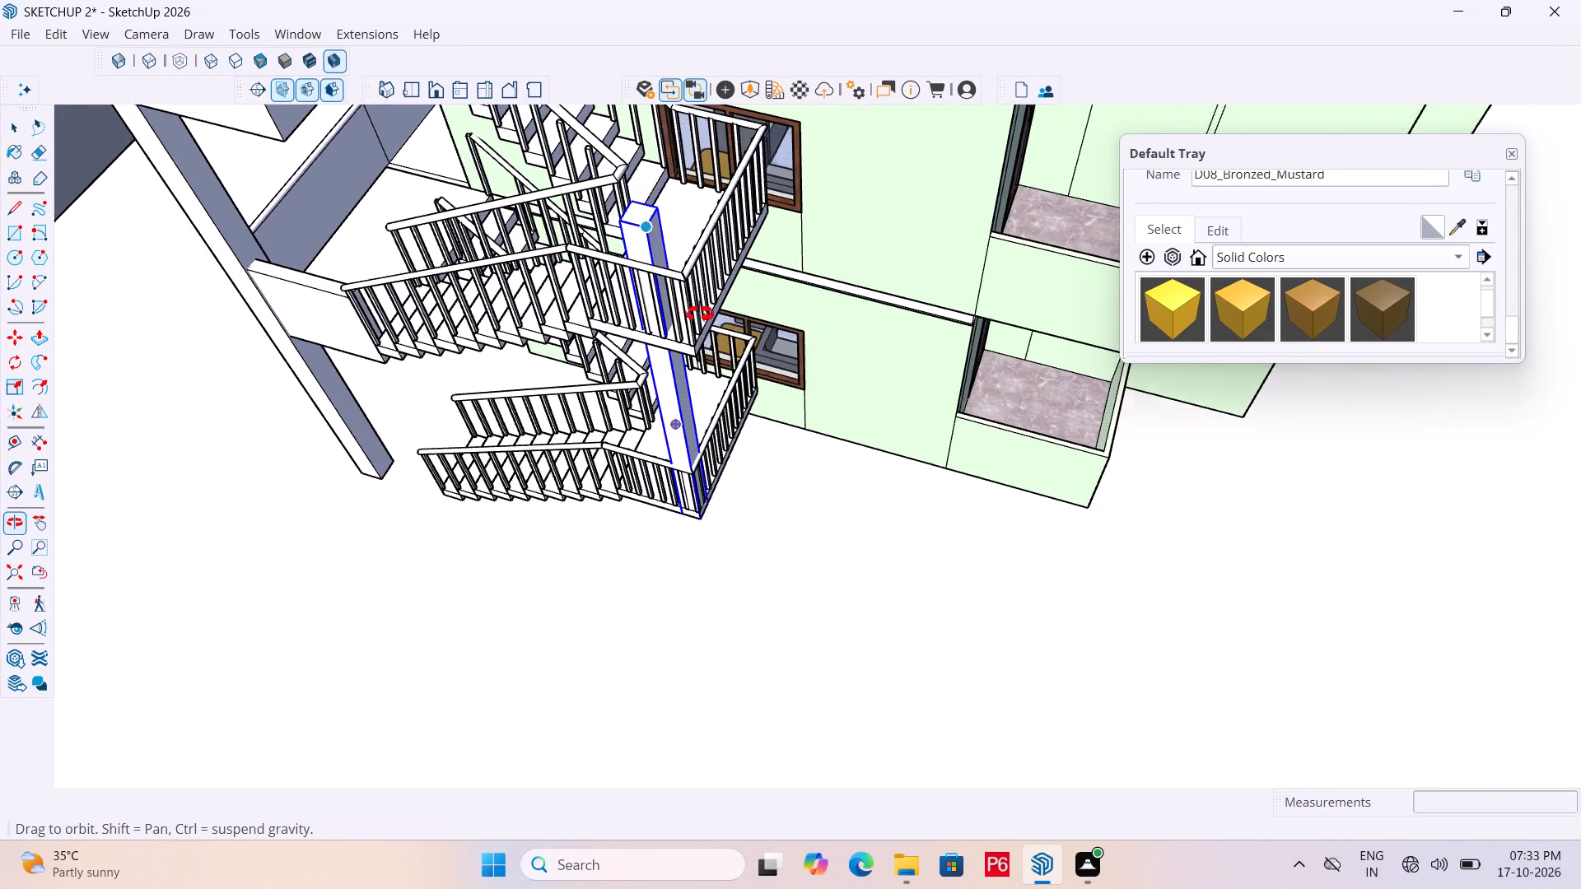
pyautogui.moveTo(700, 314); pyautogui.dragTo(963, 442, button='middle')
pyautogui.moveTo(668, 542); pyautogui.dragTo(942, 513, button='middle')
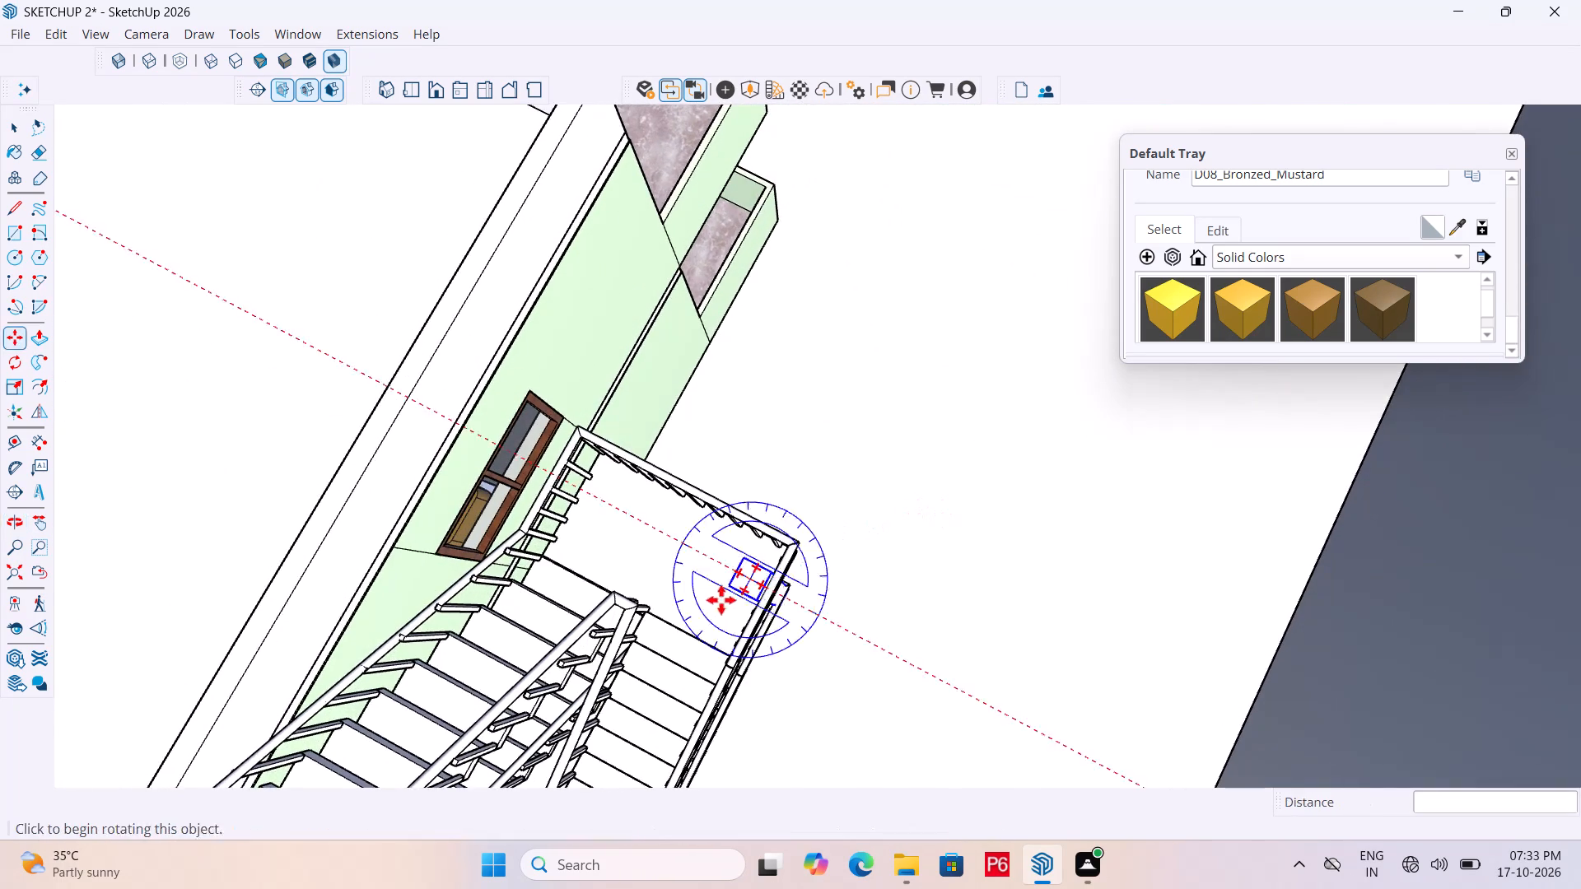
pyautogui.moveTo(714, 603); pyautogui.dragTo(968, 536, button='middle')
pyautogui.scroll(1, 820, 600)
pyautogui.moveTo(691, 581); pyautogui.dragTo(866, 610, button='middle')
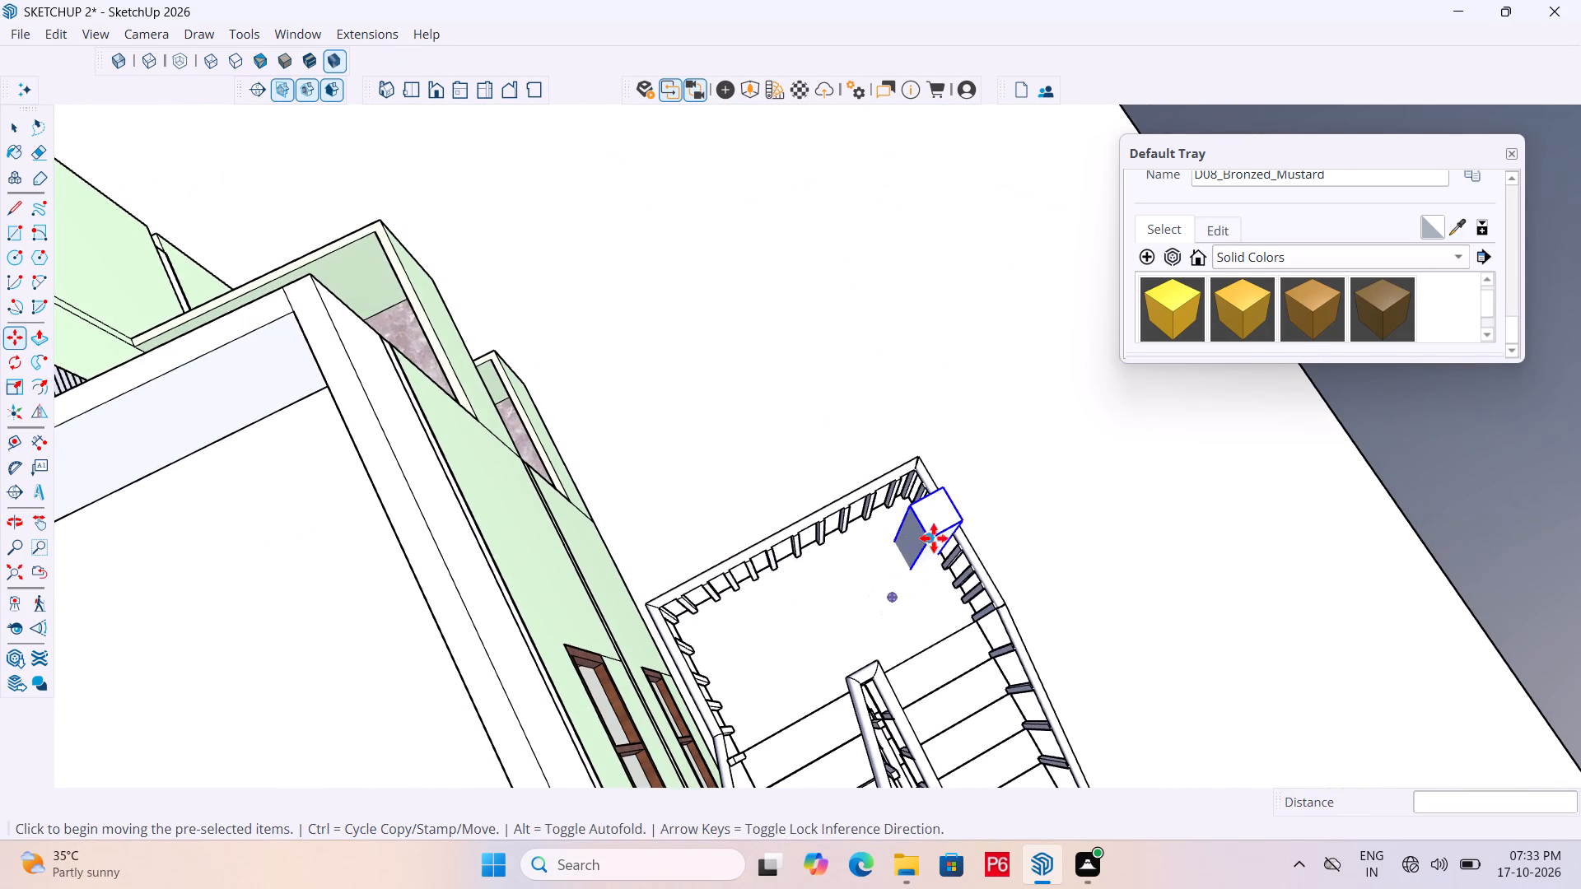
pyautogui.click(930, 538)
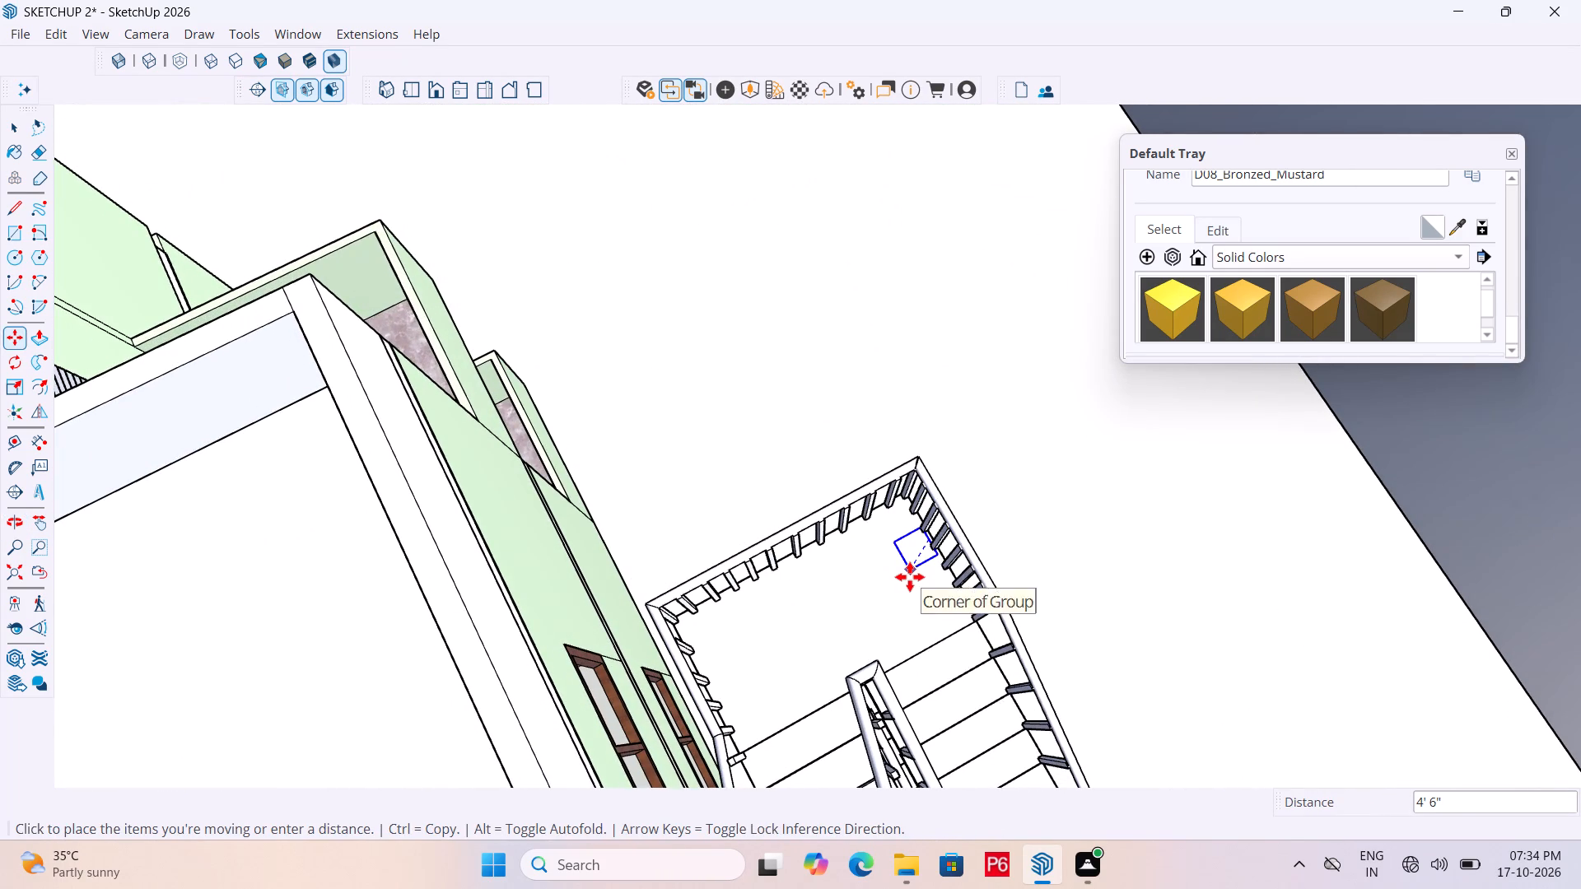
pyautogui.click(910, 577)
pyautogui.scroll(-5, 704, 483)
pyautogui.moveTo(986, 609); pyautogui.dragTo(212, 353, button='middle')
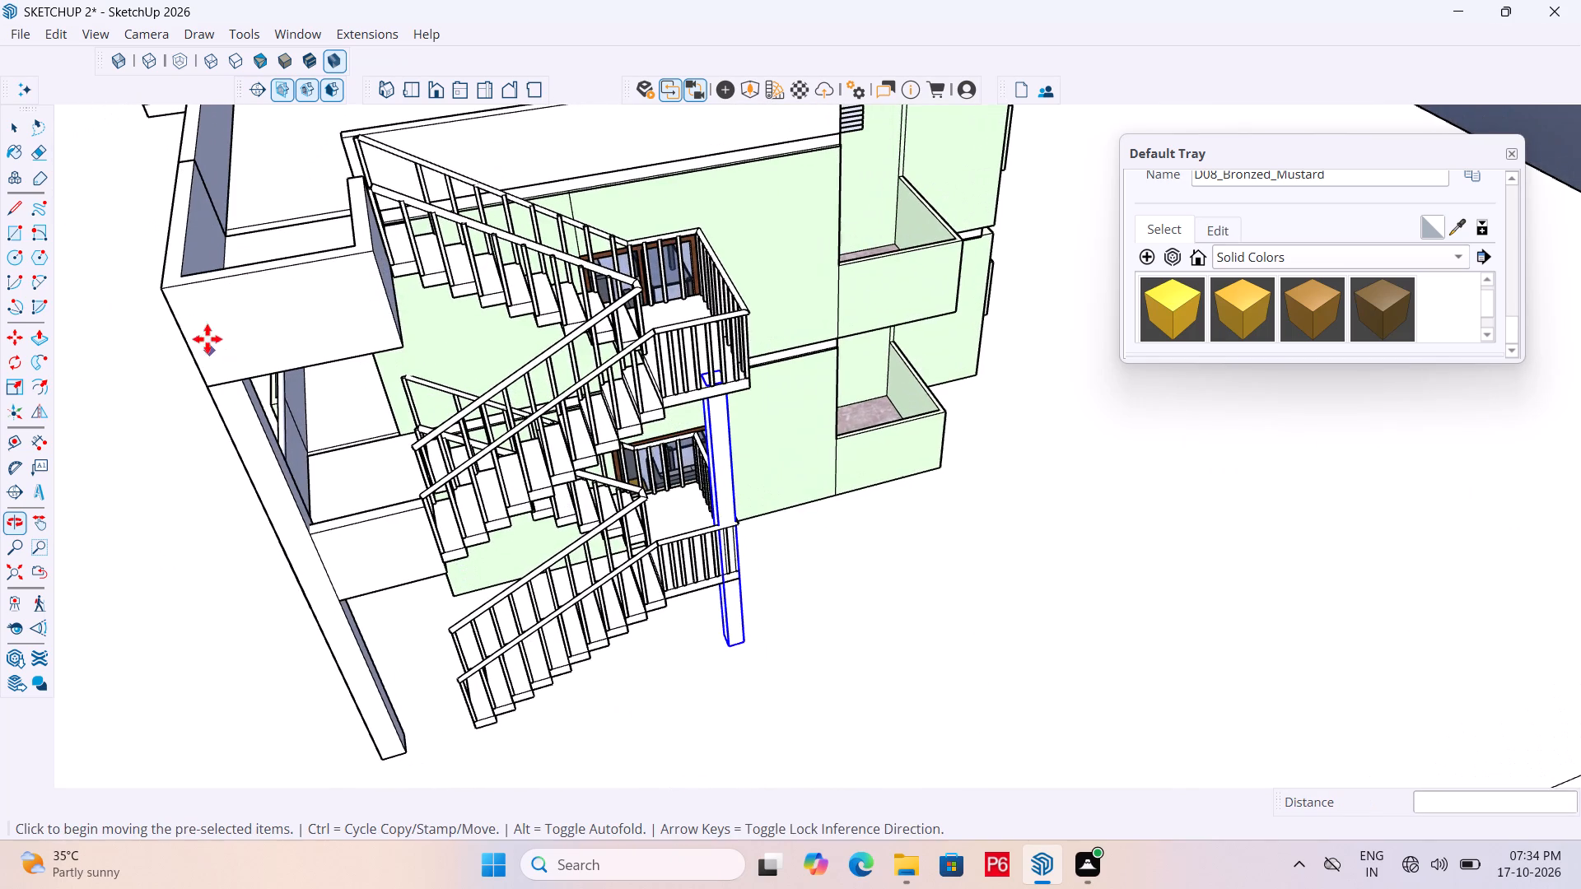
pyautogui.hotkey('ctrl', 's')
pyautogui.hotkey('ctrl', 's')
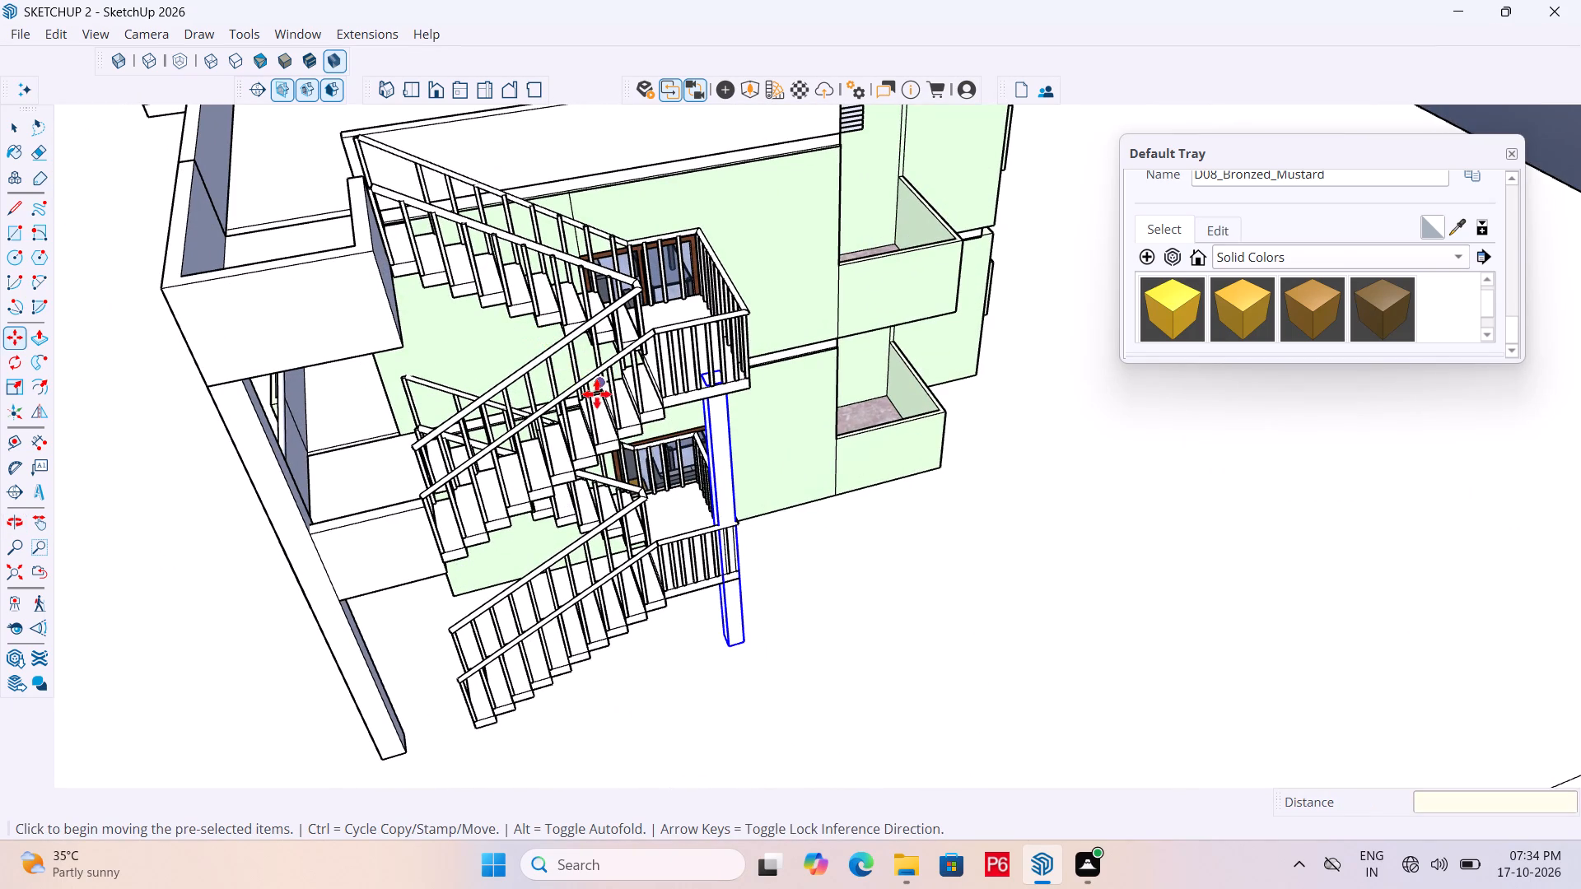
# Copy the staircase column about 5' 4" across the upper landing to its house-side railing, and save the model.
pyautogui.moveTo(848, 408); pyautogui.dragTo(244, 367, button='middle')
pyautogui.scroll(-1, 478, 403)
pyautogui.moveTo(319, 357); pyautogui.dragTo(472, 337, button='middle')
pyautogui.scroll(5, 681, 546)
pyautogui.scroll(-1, 584, 272)
pyautogui.moveTo(592, 275); pyautogui.dragTo(692, 298, button='middle')
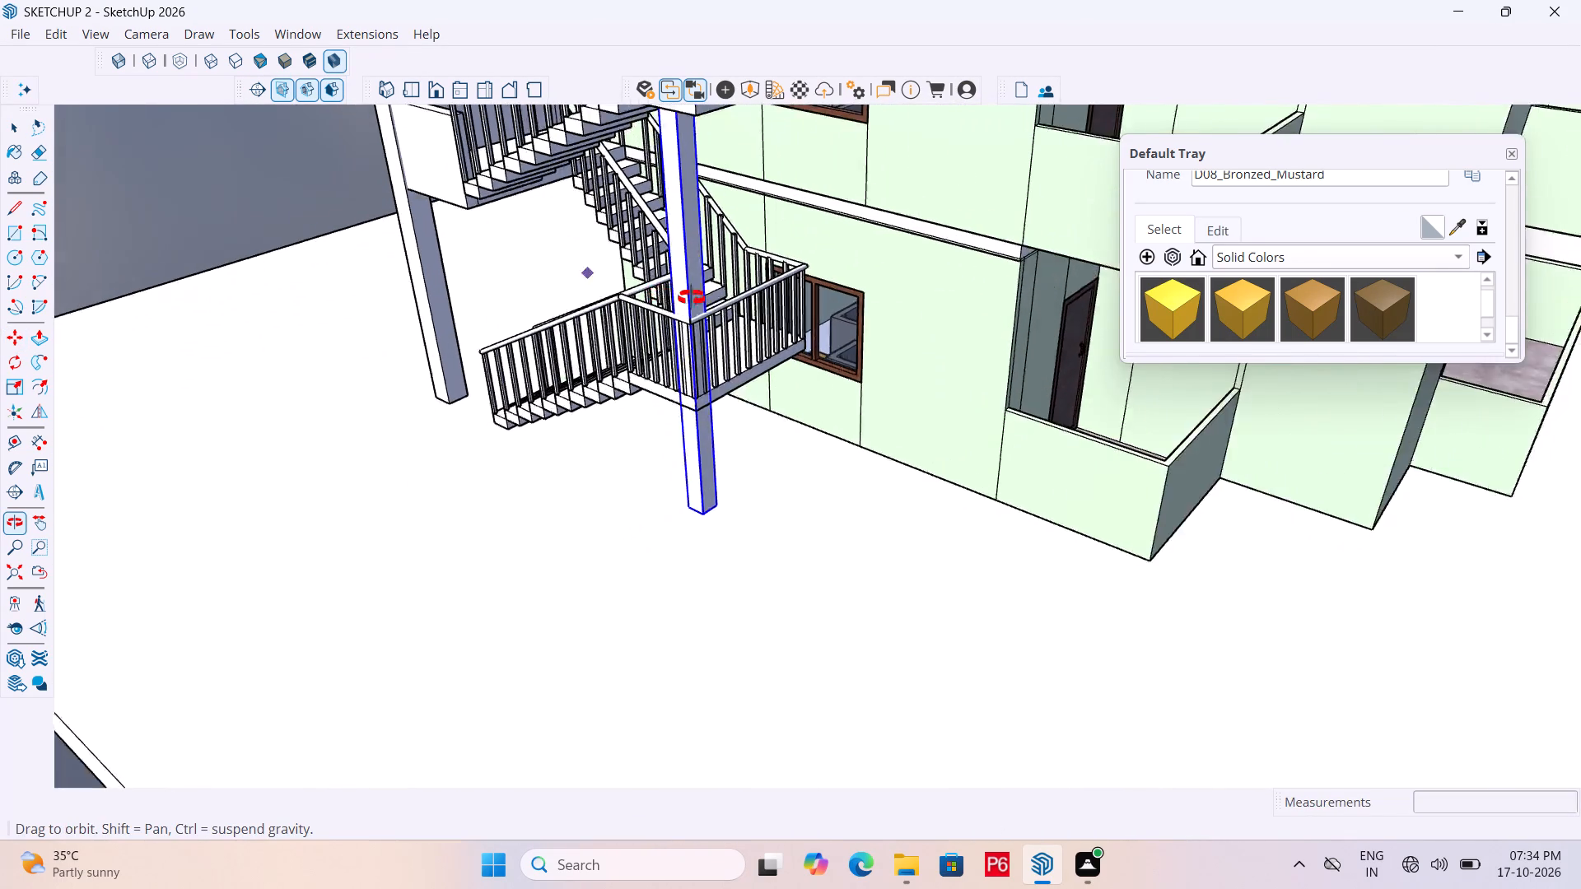
pyautogui.moveTo(692, 298); pyautogui.dragTo(906, 367, button='middle')
pyautogui.moveTo(516, 208); pyautogui.dragTo(914, 403, button='middle')
pyautogui.moveTo(646, 300); pyautogui.dragTo(872, 440, button='middle')
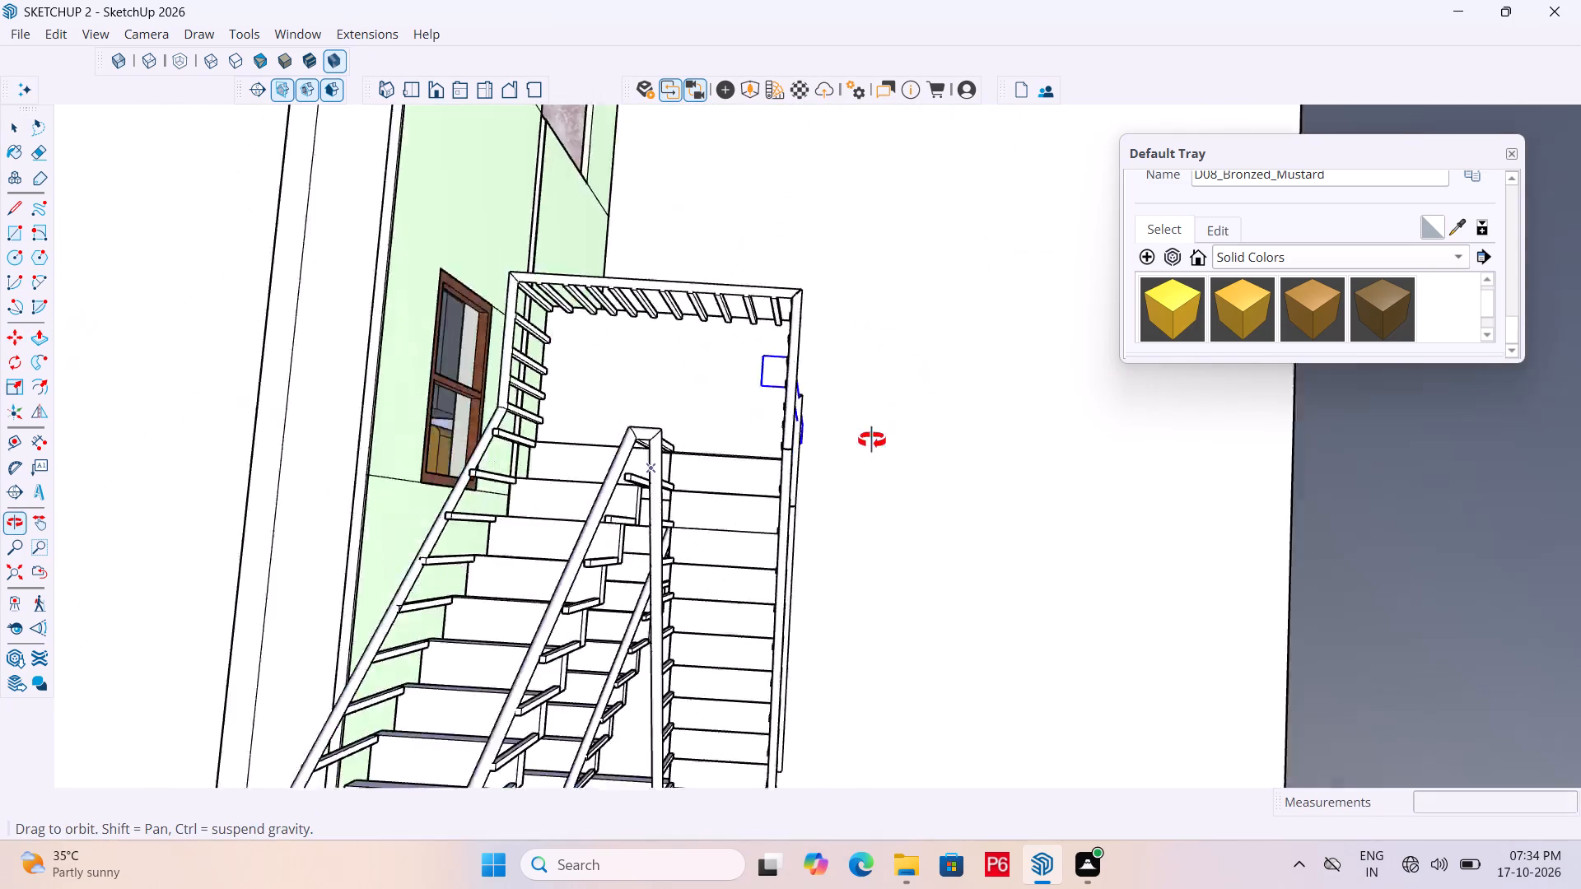
pyautogui.moveTo(872, 440); pyautogui.dragTo(950, 412, button='middle')
pyautogui.scroll(5, 415, 466)
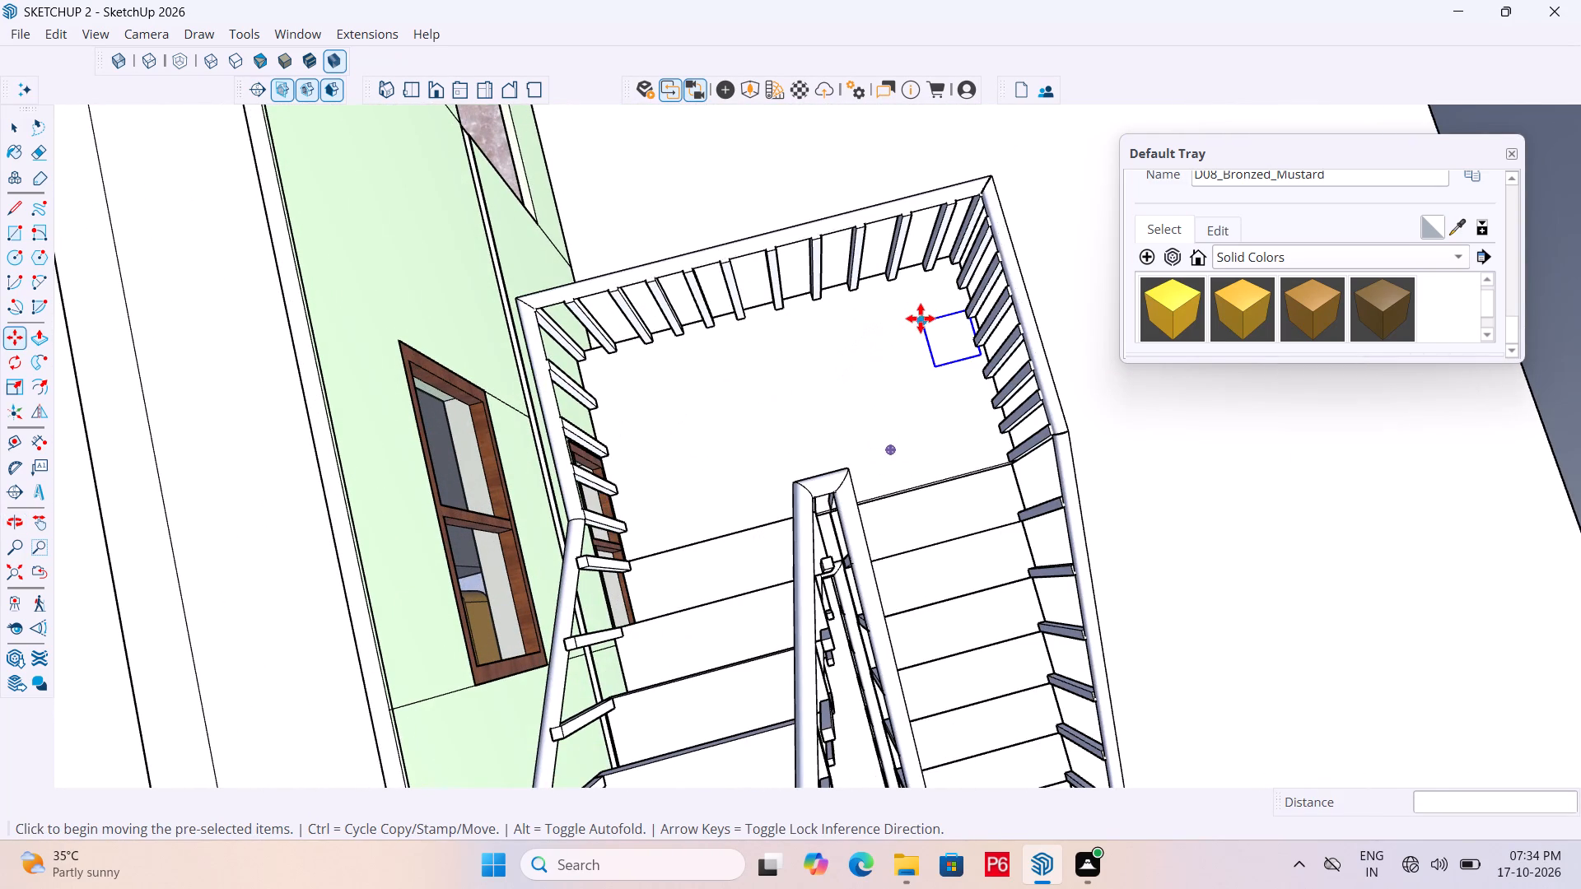
pyautogui.click(921, 319)
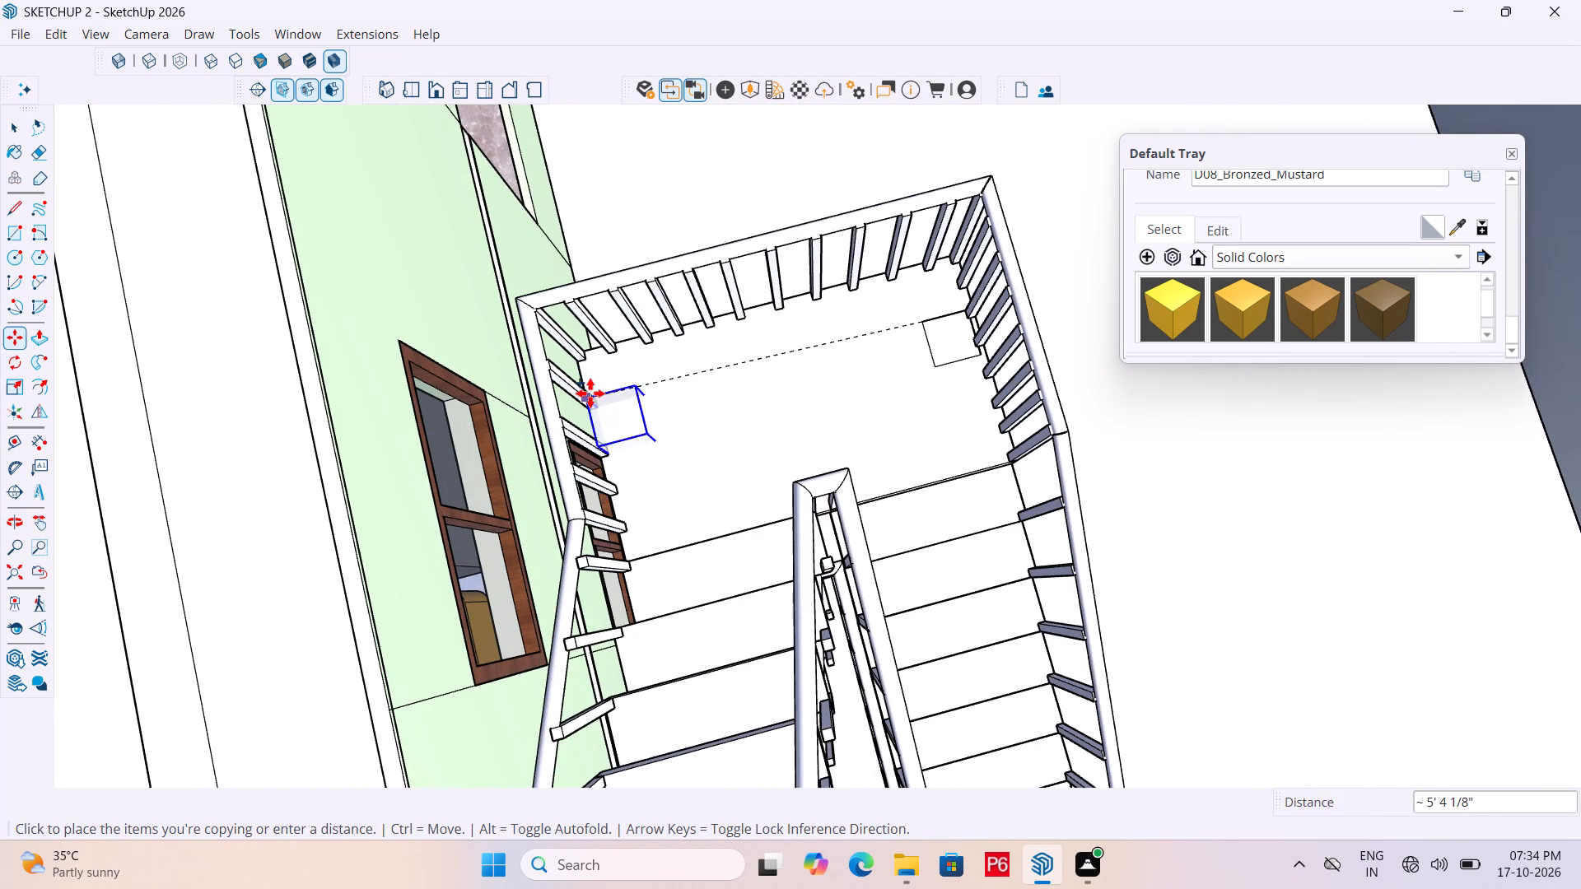
pyautogui.click(595, 397)
pyautogui.scroll(-6, 531, 286)
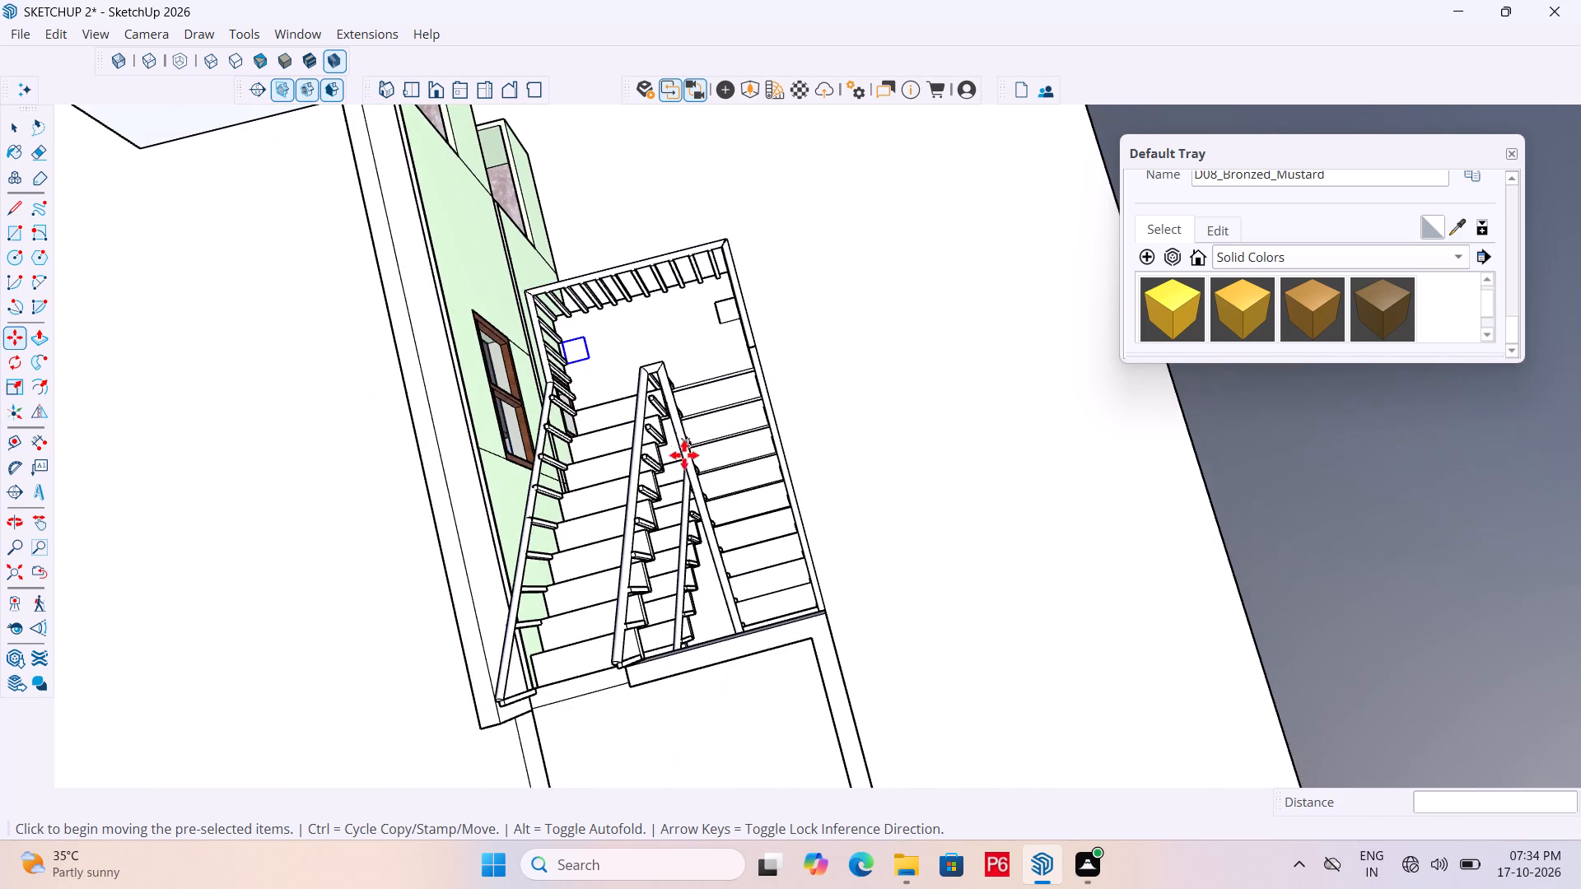
pyautogui.moveTo(678, 469); pyautogui.dragTo(450, 352, button='middle')
pyautogui.hotkey('ctrl', 's')
pyautogui.hotkey('ctrl', 's')
pyautogui.hotkey('ctrl', 's')
pyautogui.hotkey('ctrl', 's')
pyautogui.hotkey('ctrl', 's')
pyautogui.hotkey('ctrl', 's')
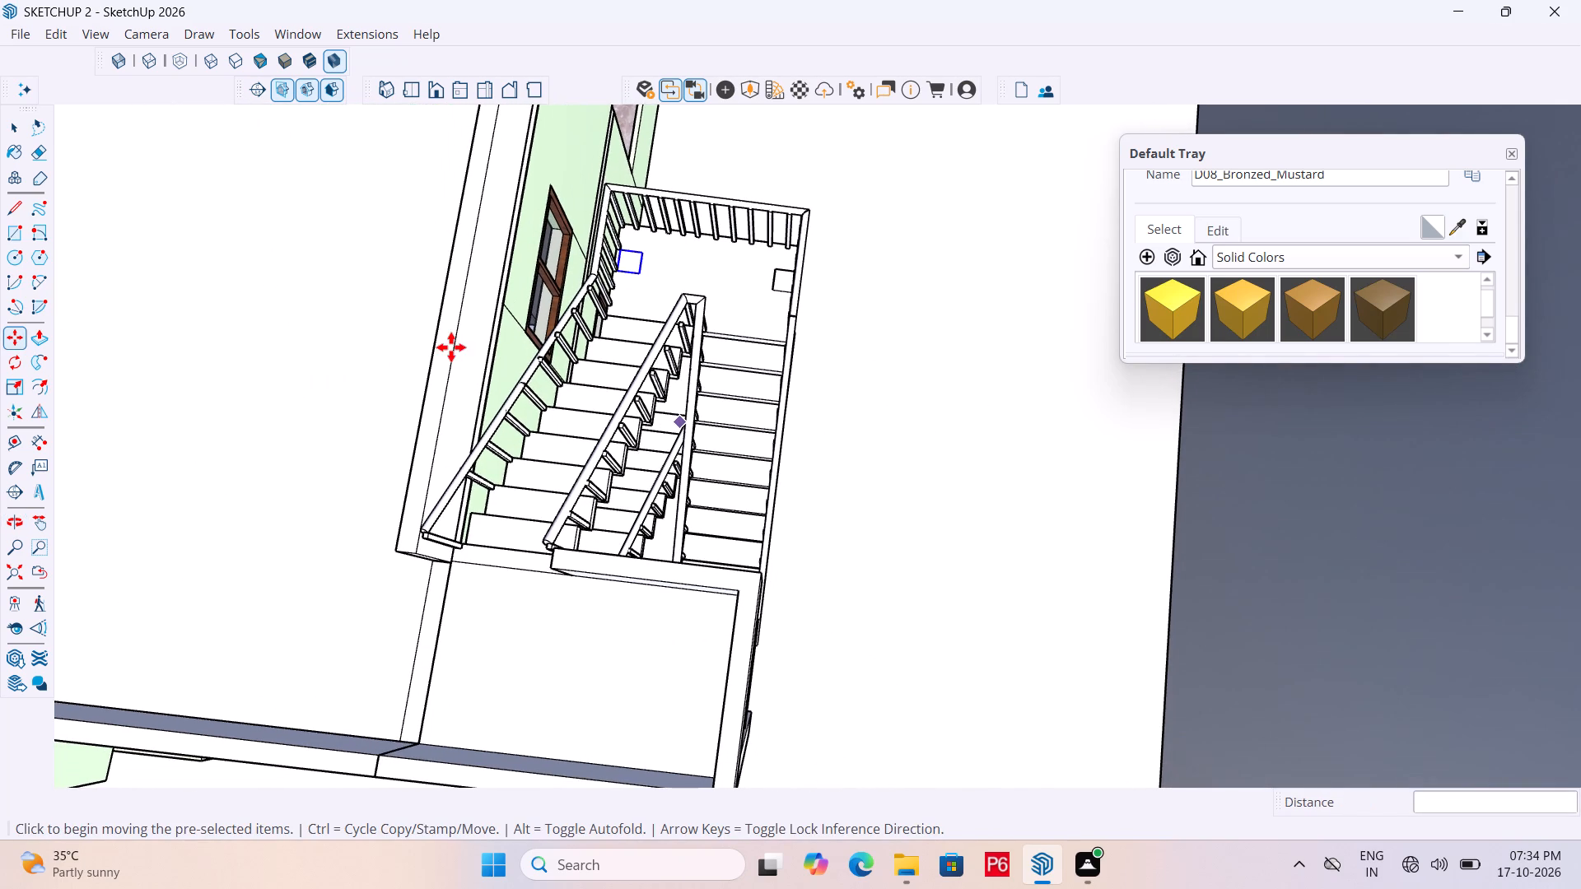
# Deselect the copied column, examine the external staircase and the front facade, and save the model.
pyautogui.scroll(-6, 514, 317)
pyautogui.scroll(-9, 548, 394)
pyautogui.press('space')
pyautogui.scroll(-2, 593, 418)
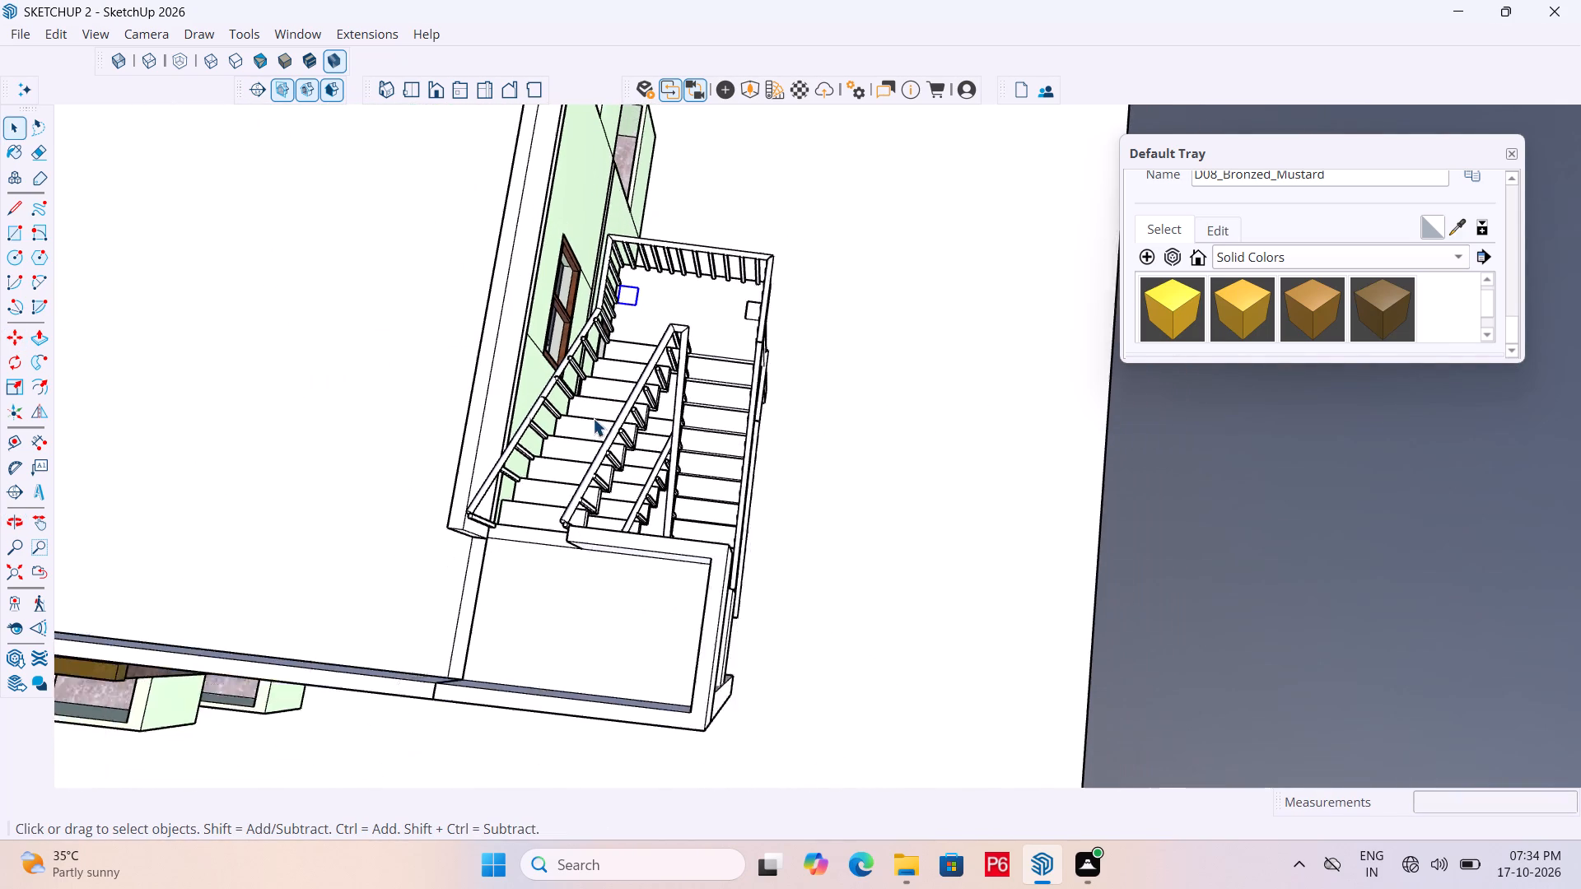
pyautogui.scroll(-2, 593, 418)
pyautogui.press('space')
pyautogui.moveTo(662, 447); pyautogui.dragTo(252, 169, button='middle')
pyautogui.press('space')
pyautogui.doubleClick(1192, 654)
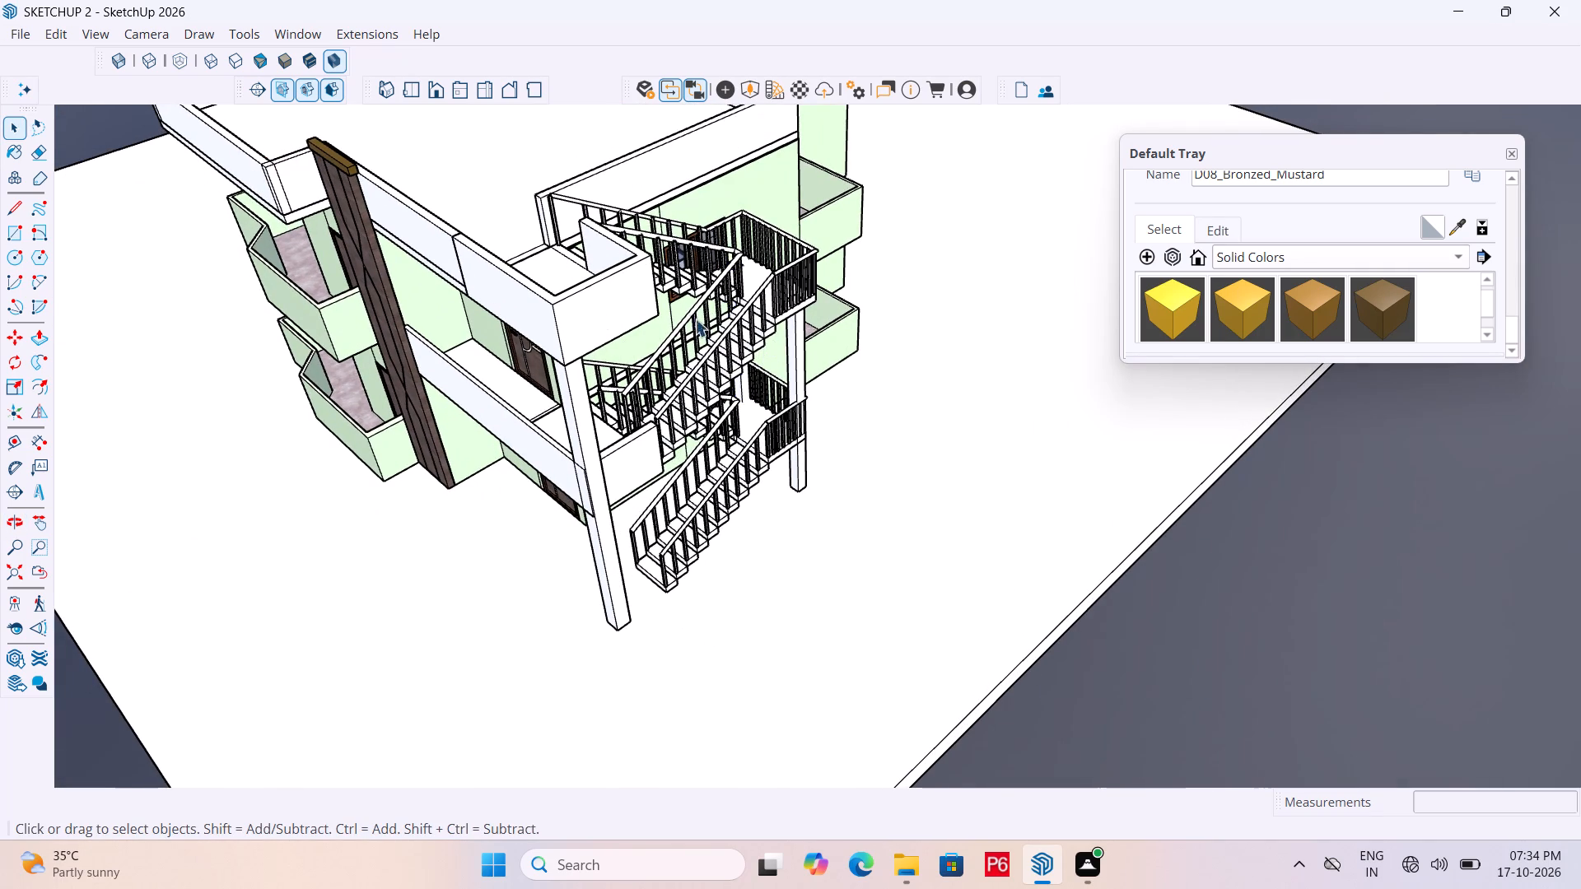
pyautogui.scroll(-5, 786, 333)
pyautogui.moveTo(622, 320); pyautogui.dragTo(657, 221, button='middle')
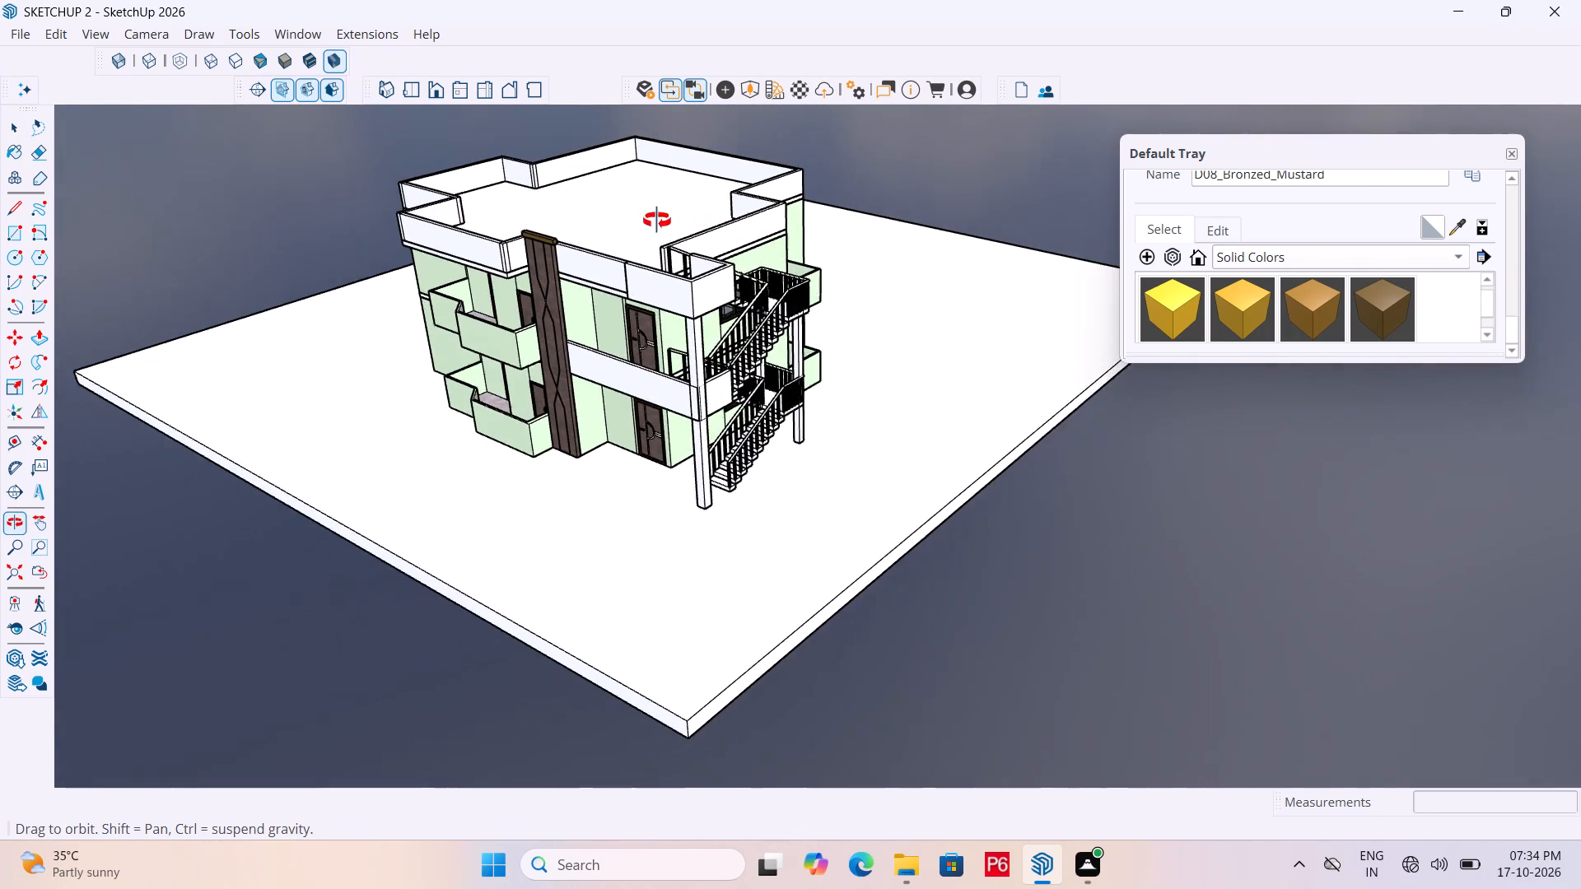
pyautogui.moveTo(657, 221); pyautogui.dragTo(653, 221, button='middle')
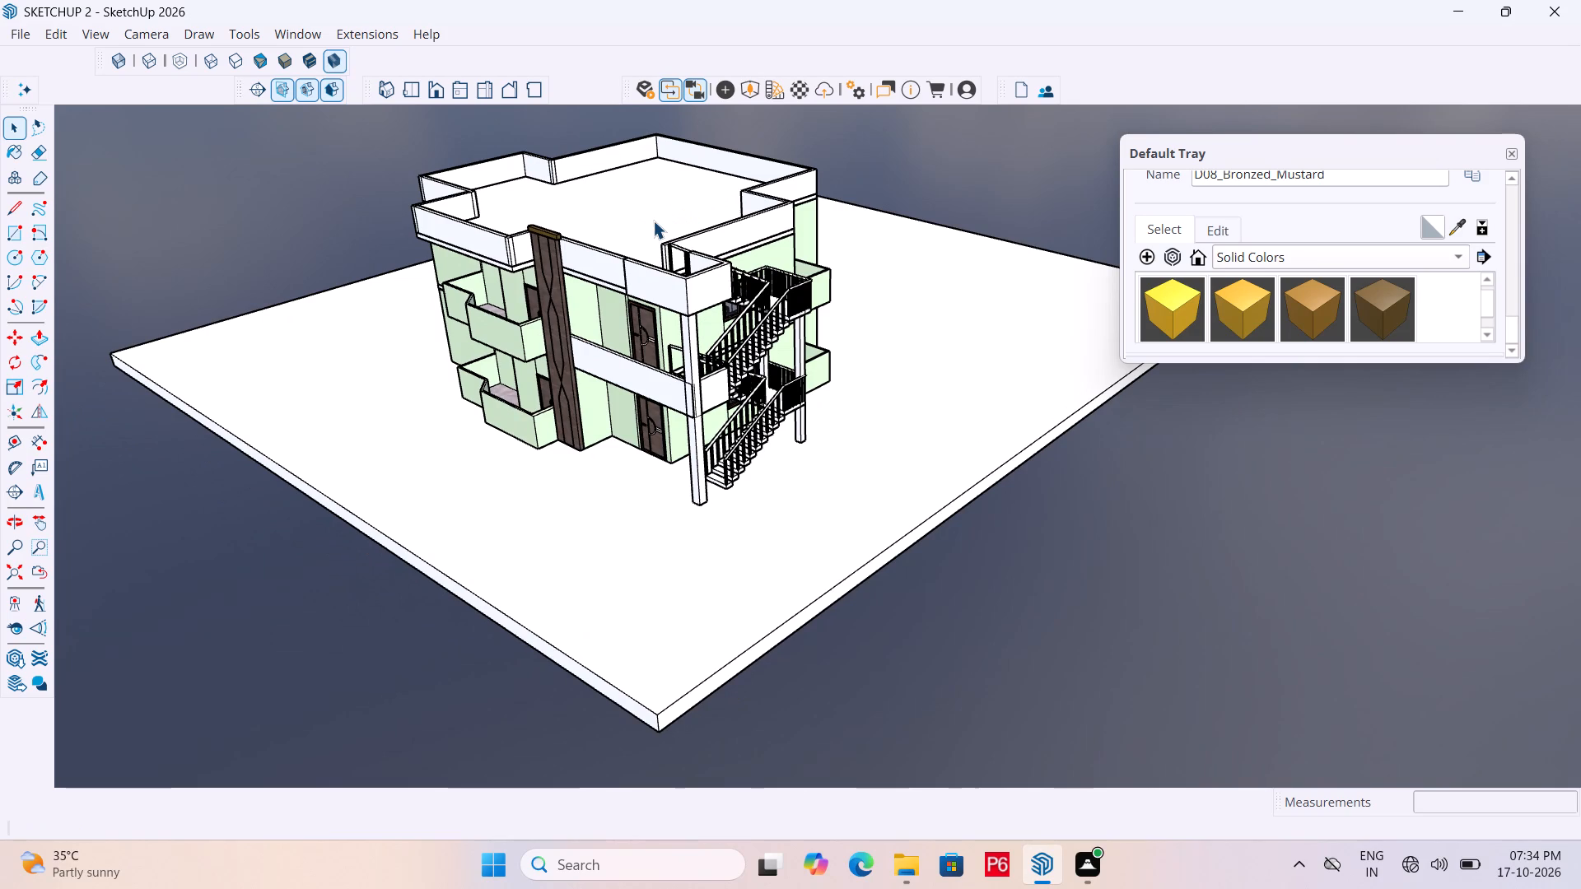
pyautogui.scroll(3, 428, 291)
pyautogui.scroll(4, 594, 256)
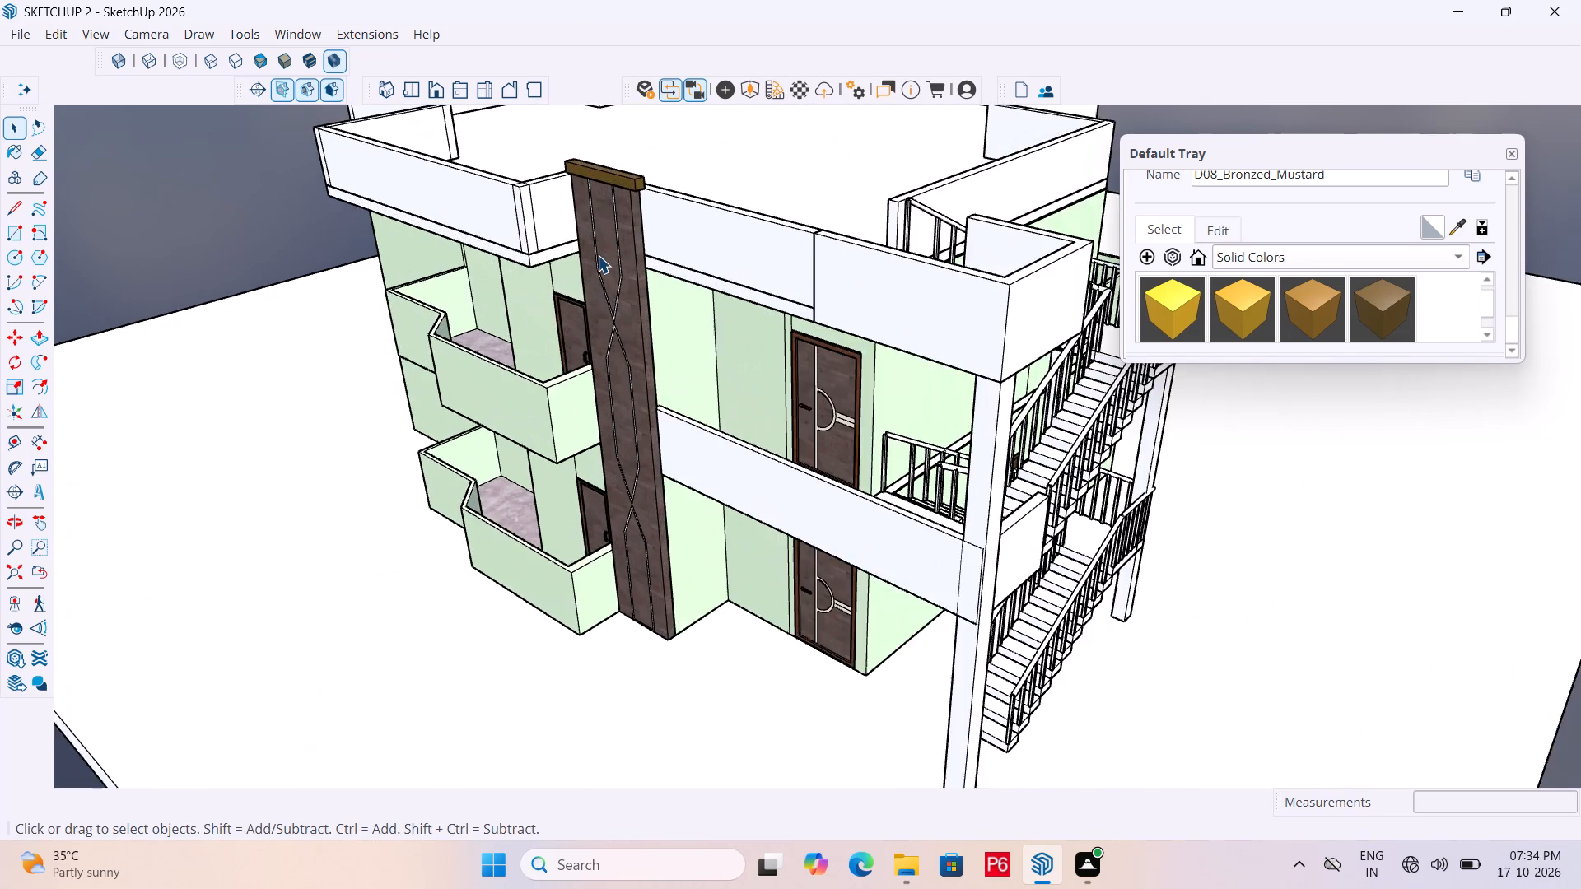
pyautogui.scroll(2, 598, 255)
pyautogui.moveTo(623, 263); pyautogui.dragTo(744, 189, button='middle')
pyautogui.hotkey('ctrl', 's')
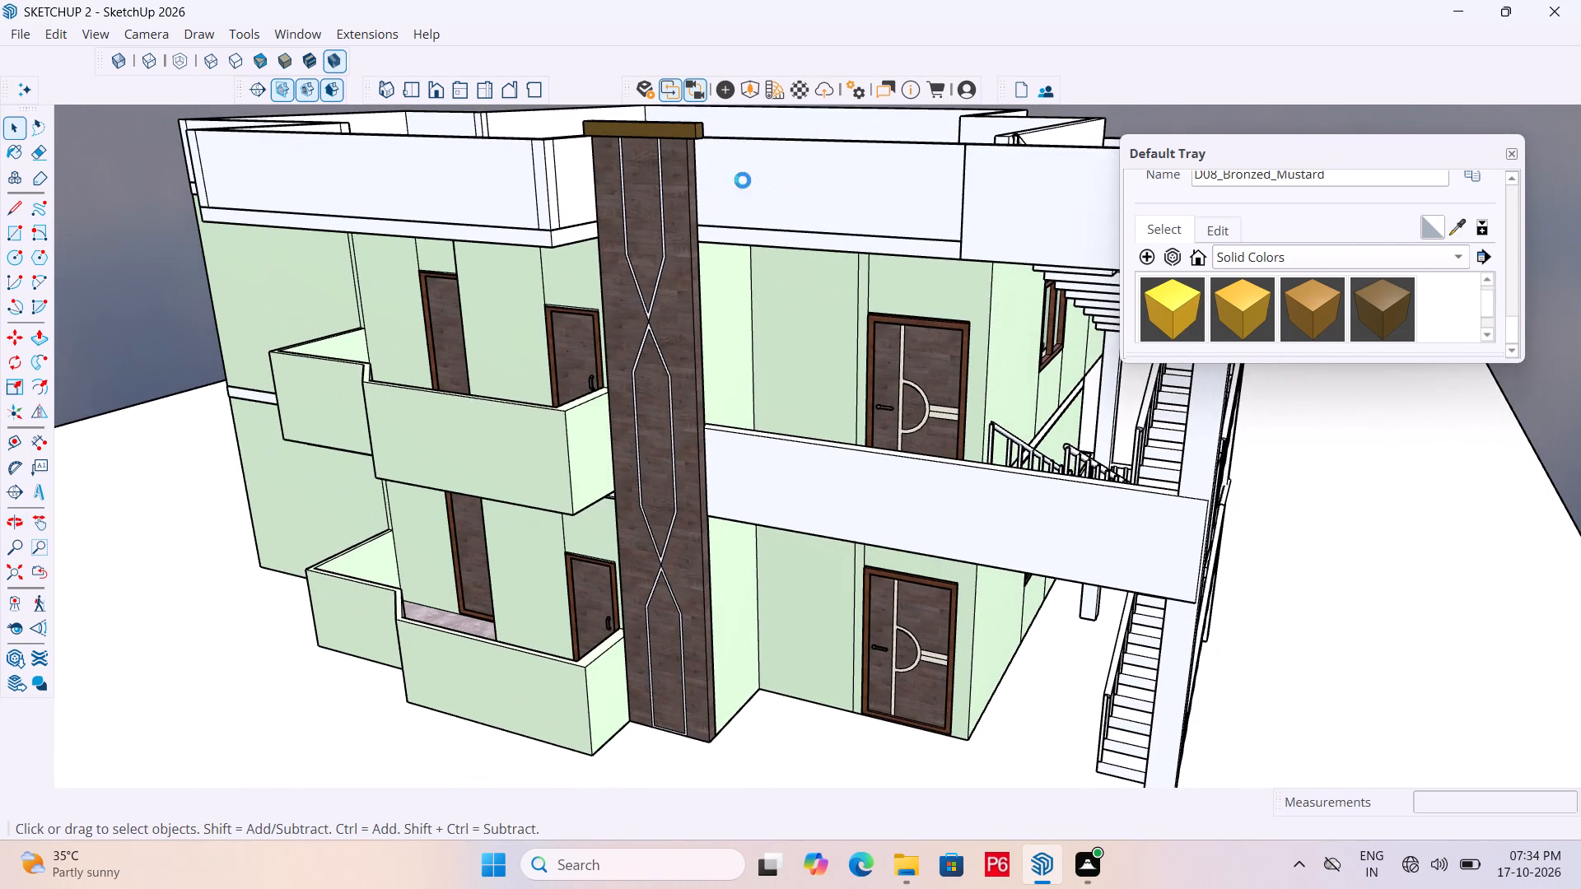
pyautogui.hotkey('ctrl', 's')
pyautogui.hotkey('ctrl', 's')
# Examine the house from the front, staircase side and opposite side, checking the balconies, walls and column supports.
pyautogui.scroll(-4, 772, 417)
pyautogui.moveTo(665, 425); pyautogui.dragTo(992, 366, button='middle')
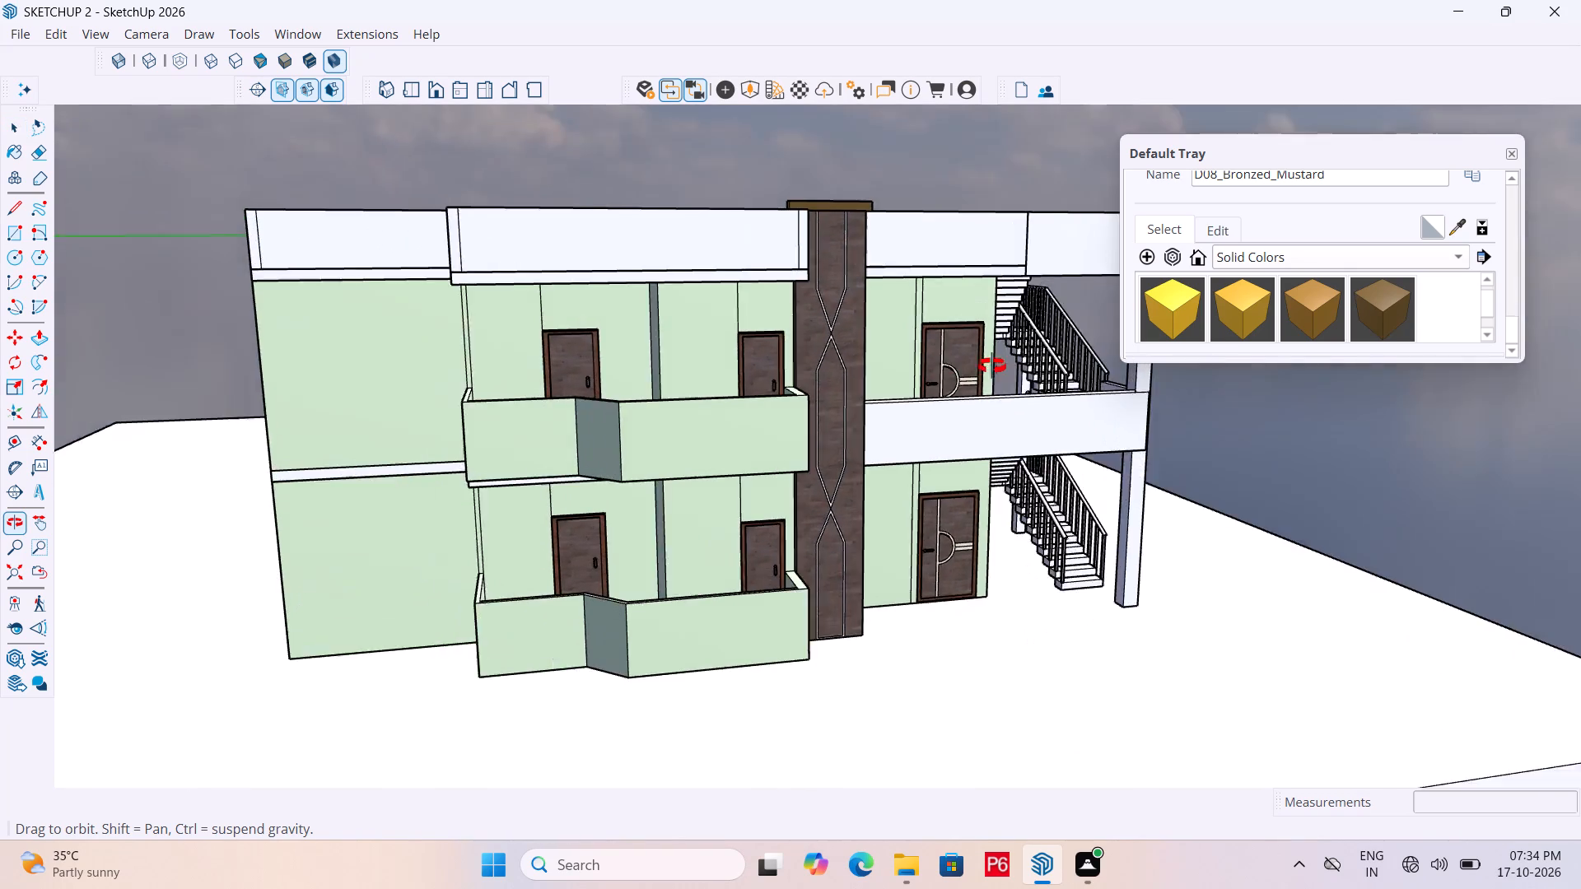
pyautogui.moveTo(992, 366); pyautogui.dragTo(376, 403, button='middle')
pyautogui.moveTo(755, 438); pyautogui.dragTo(694, 434, button='middle')
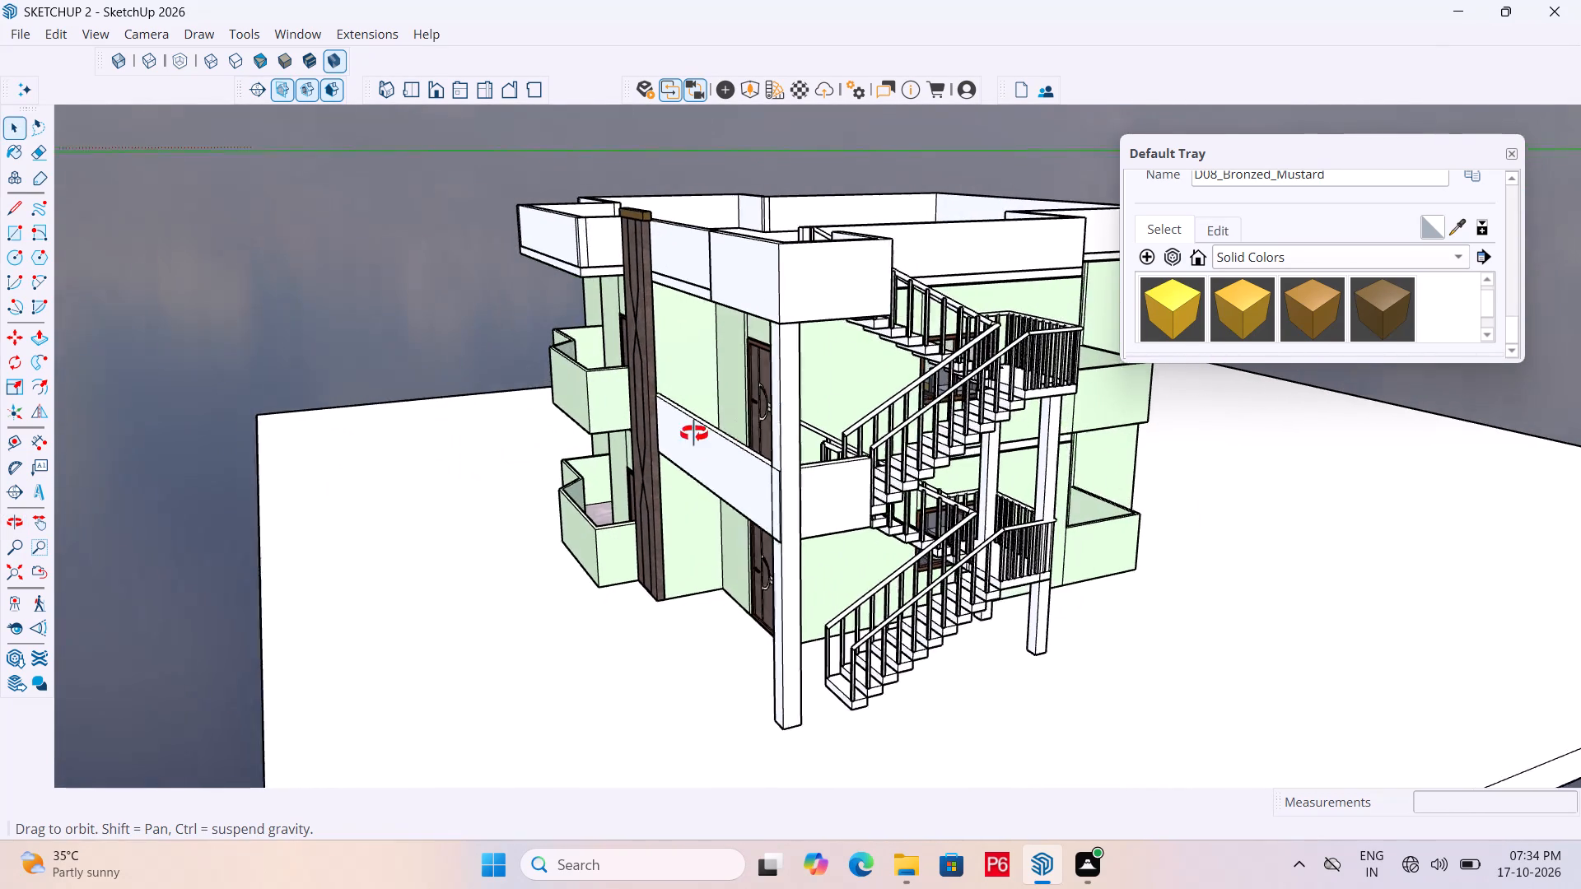
pyautogui.moveTo(694, 434); pyautogui.dragTo(660, 454, button='middle')
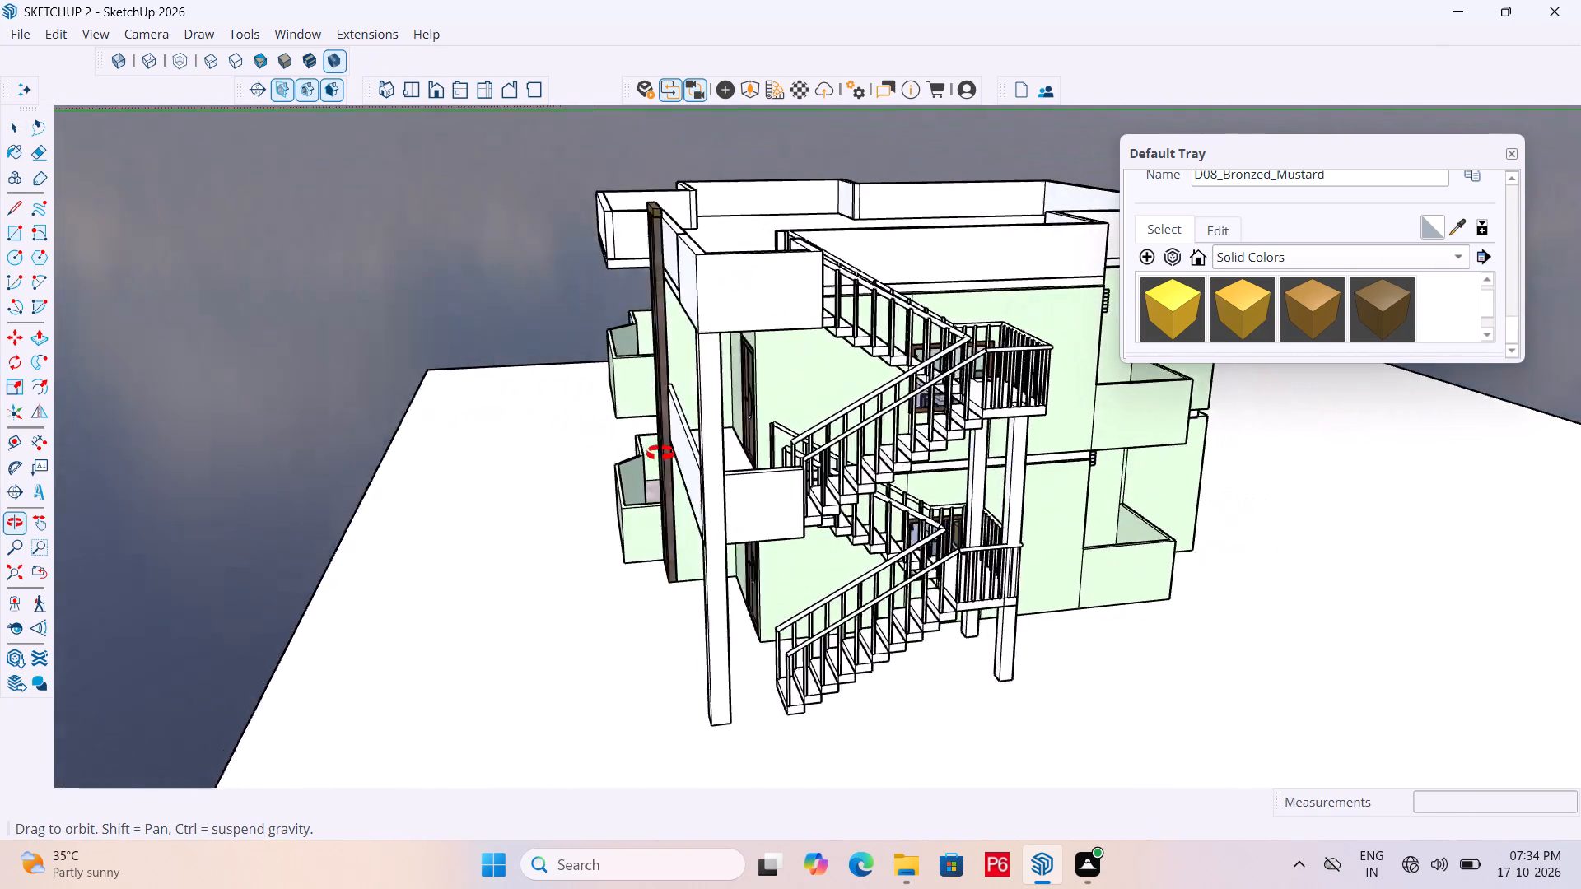
pyautogui.moveTo(660, 454); pyautogui.dragTo(1203, 478, button='middle')
pyautogui.moveTo(380, 450); pyautogui.dragTo(846, 447, button='middle')
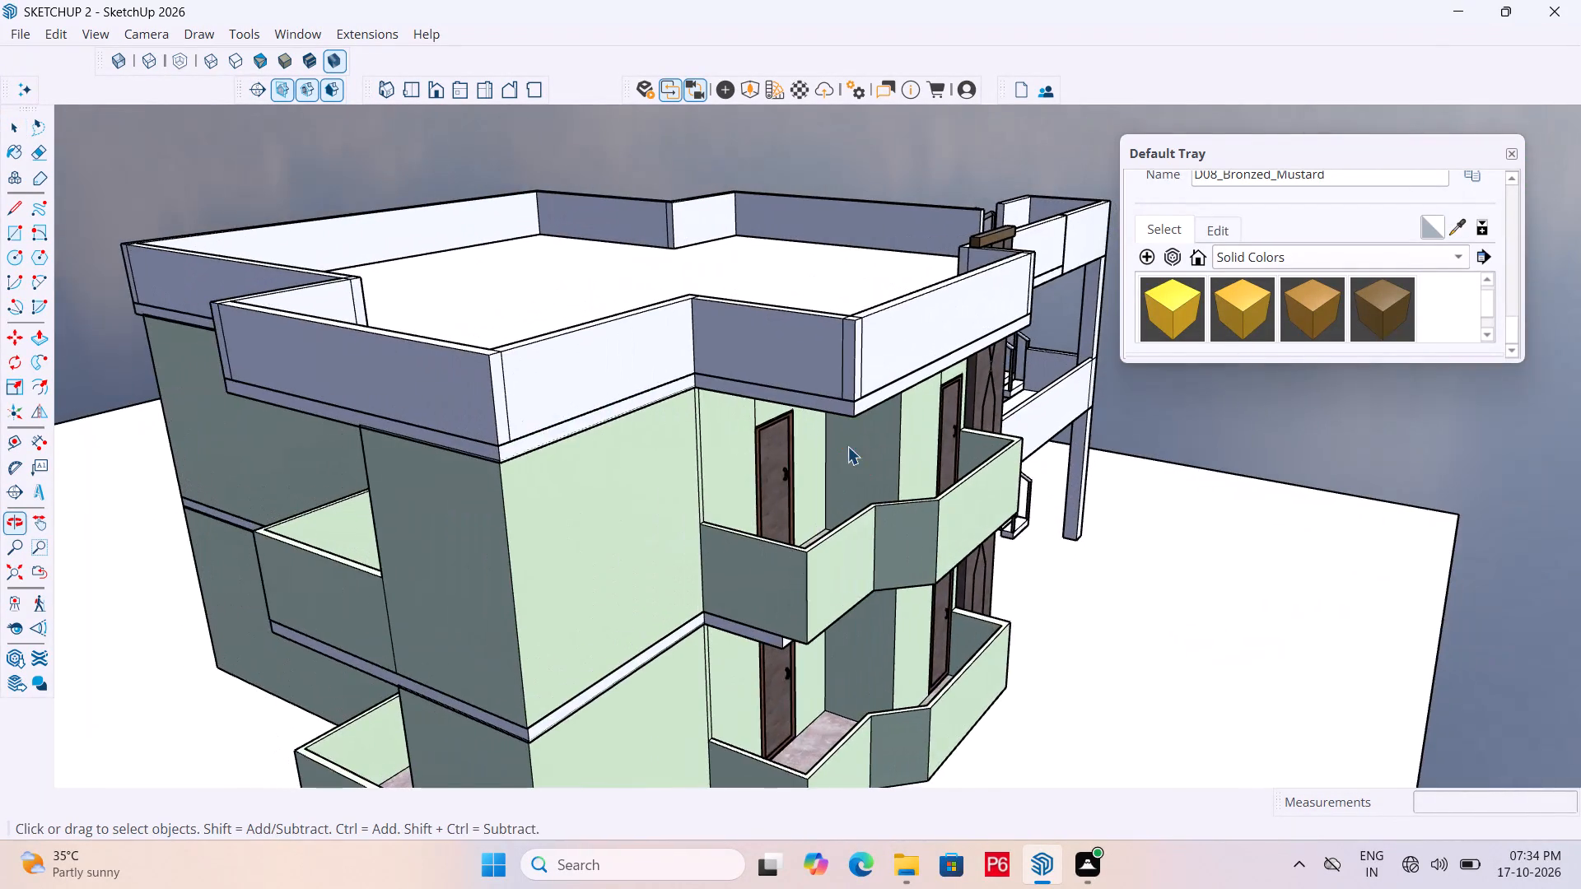
pyautogui.scroll(-5, 801, 356)
pyautogui.moveTo(707, 395); pyautogui.dragTo(642, 425, button='middle')
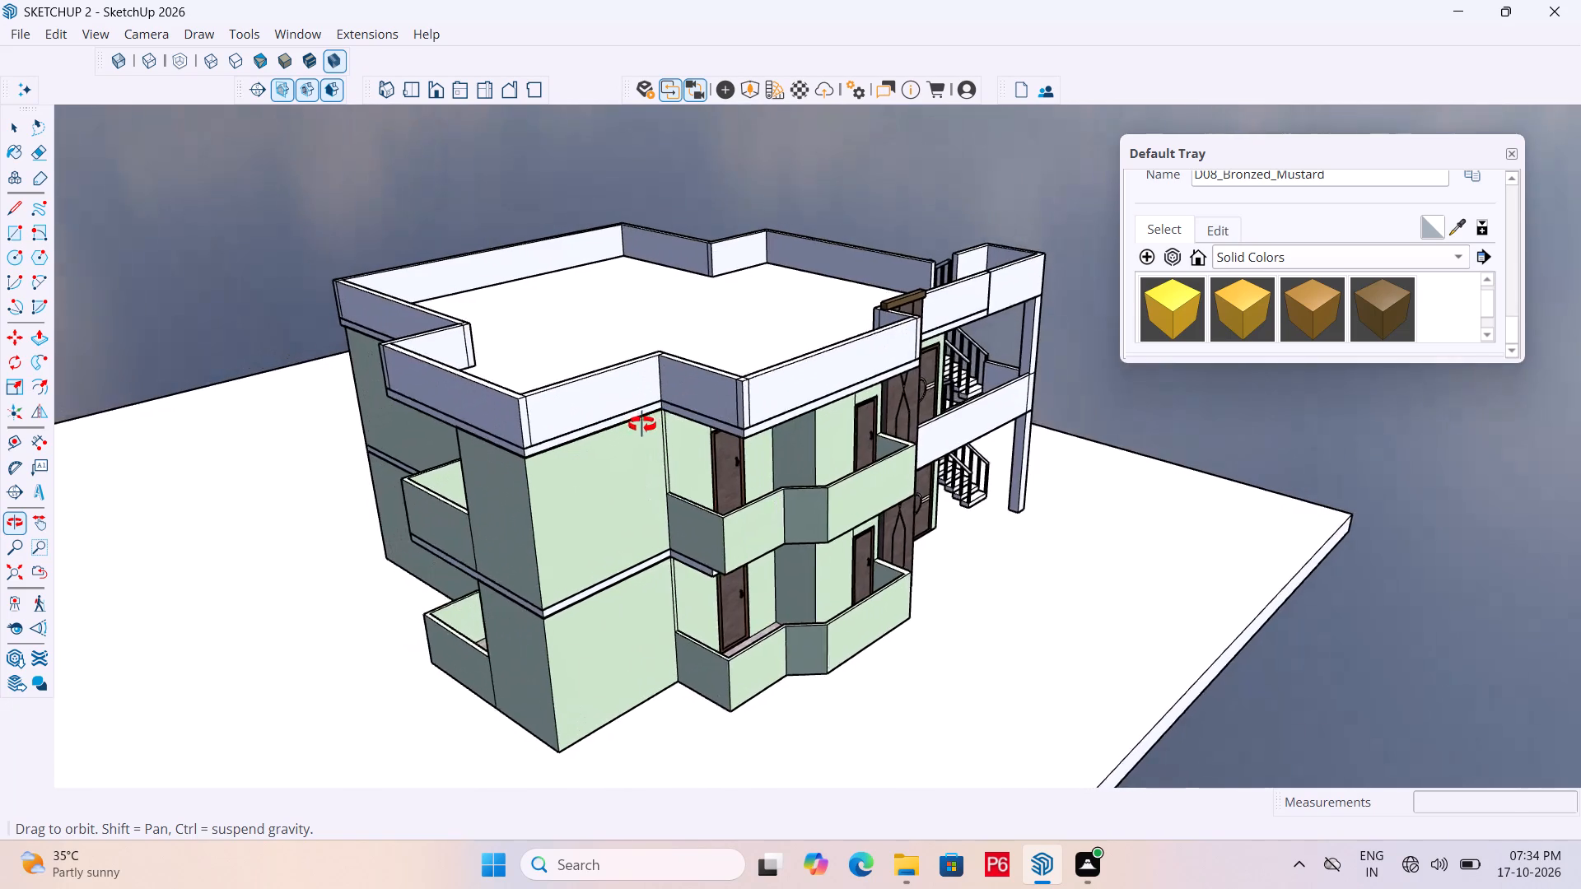
pyautogui.moveTo(642, 425); pyautogui.dragTo(652, 407, button='middle')
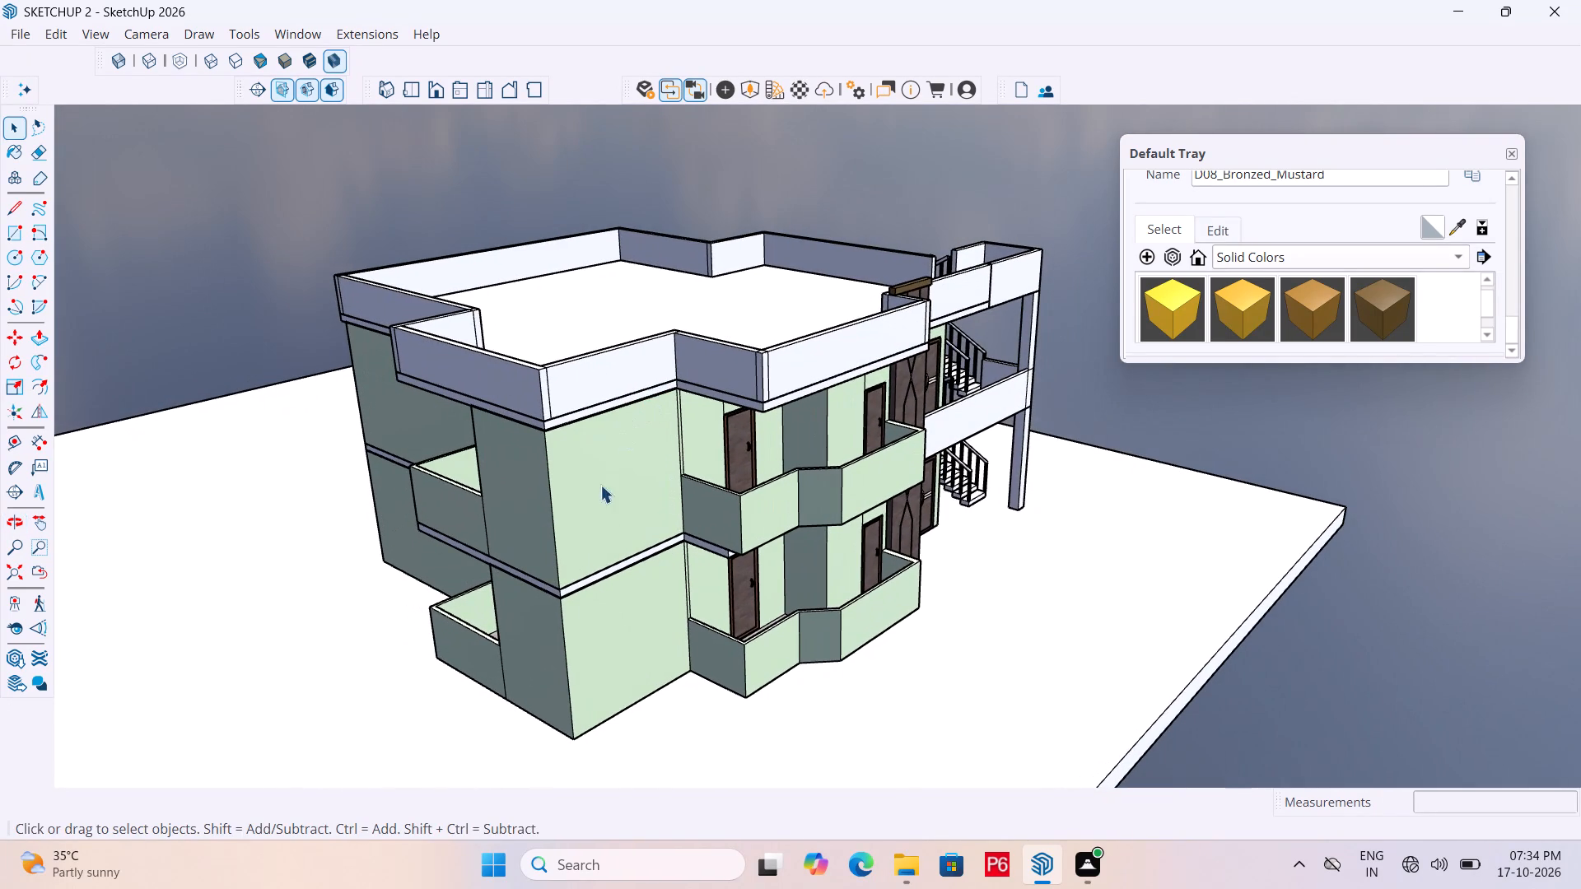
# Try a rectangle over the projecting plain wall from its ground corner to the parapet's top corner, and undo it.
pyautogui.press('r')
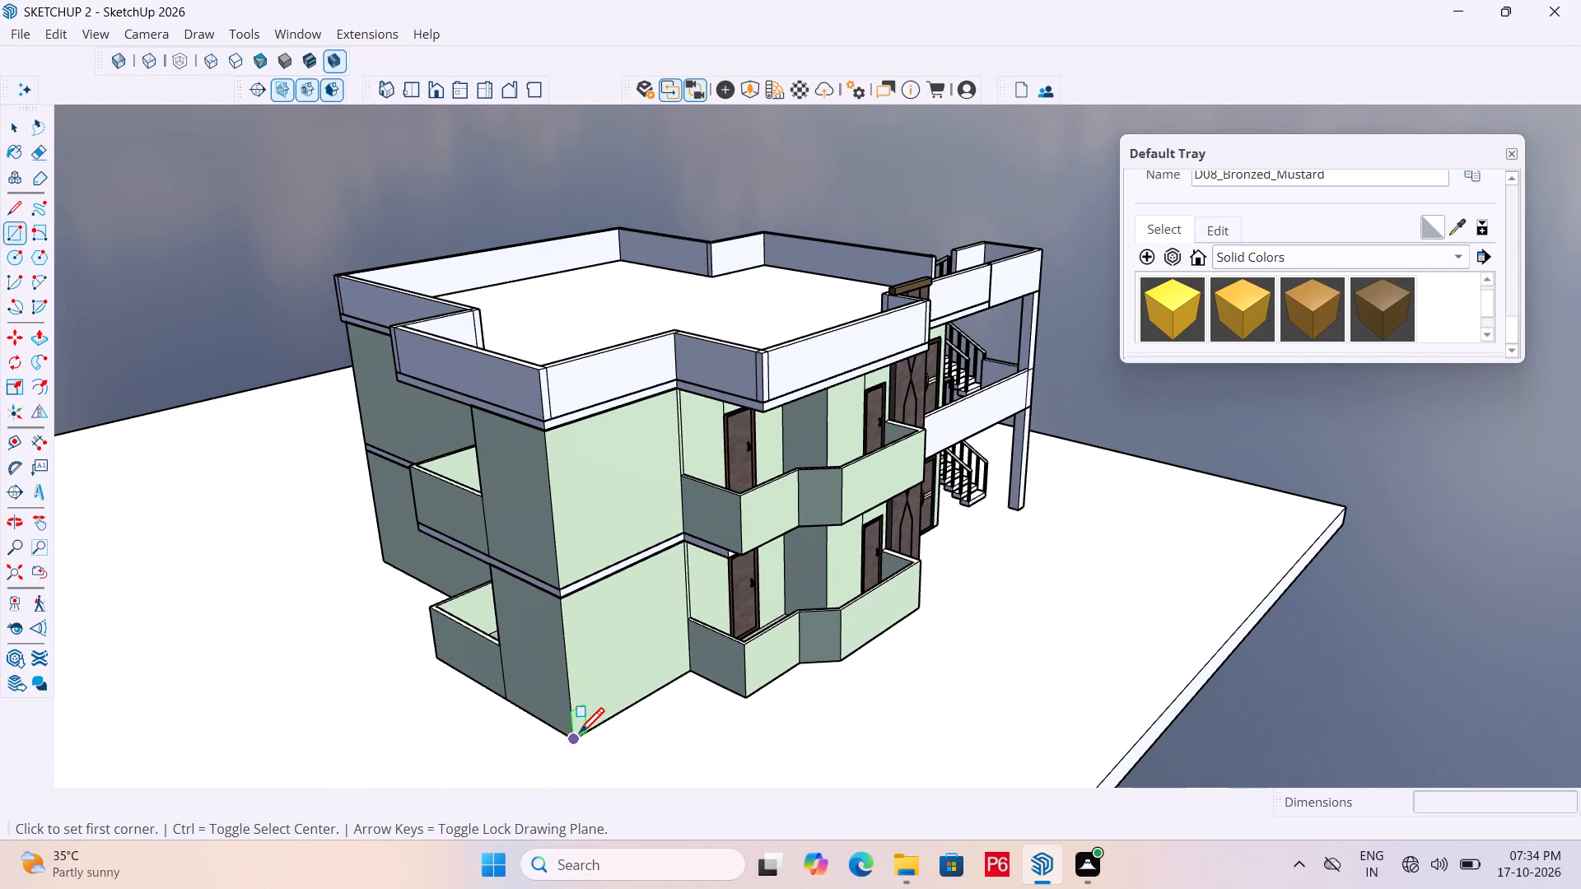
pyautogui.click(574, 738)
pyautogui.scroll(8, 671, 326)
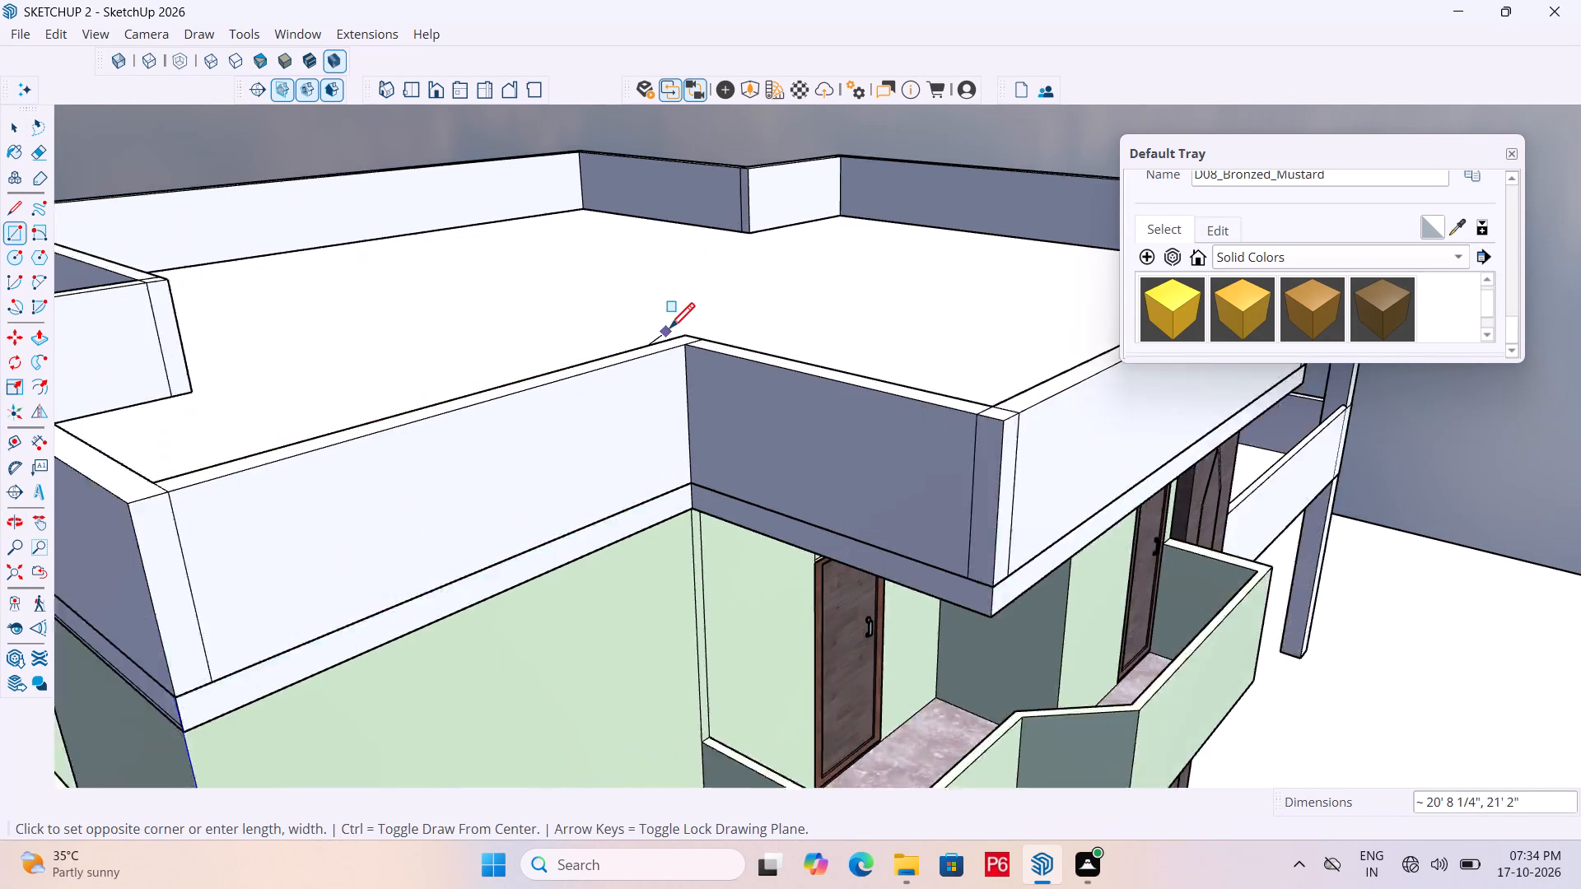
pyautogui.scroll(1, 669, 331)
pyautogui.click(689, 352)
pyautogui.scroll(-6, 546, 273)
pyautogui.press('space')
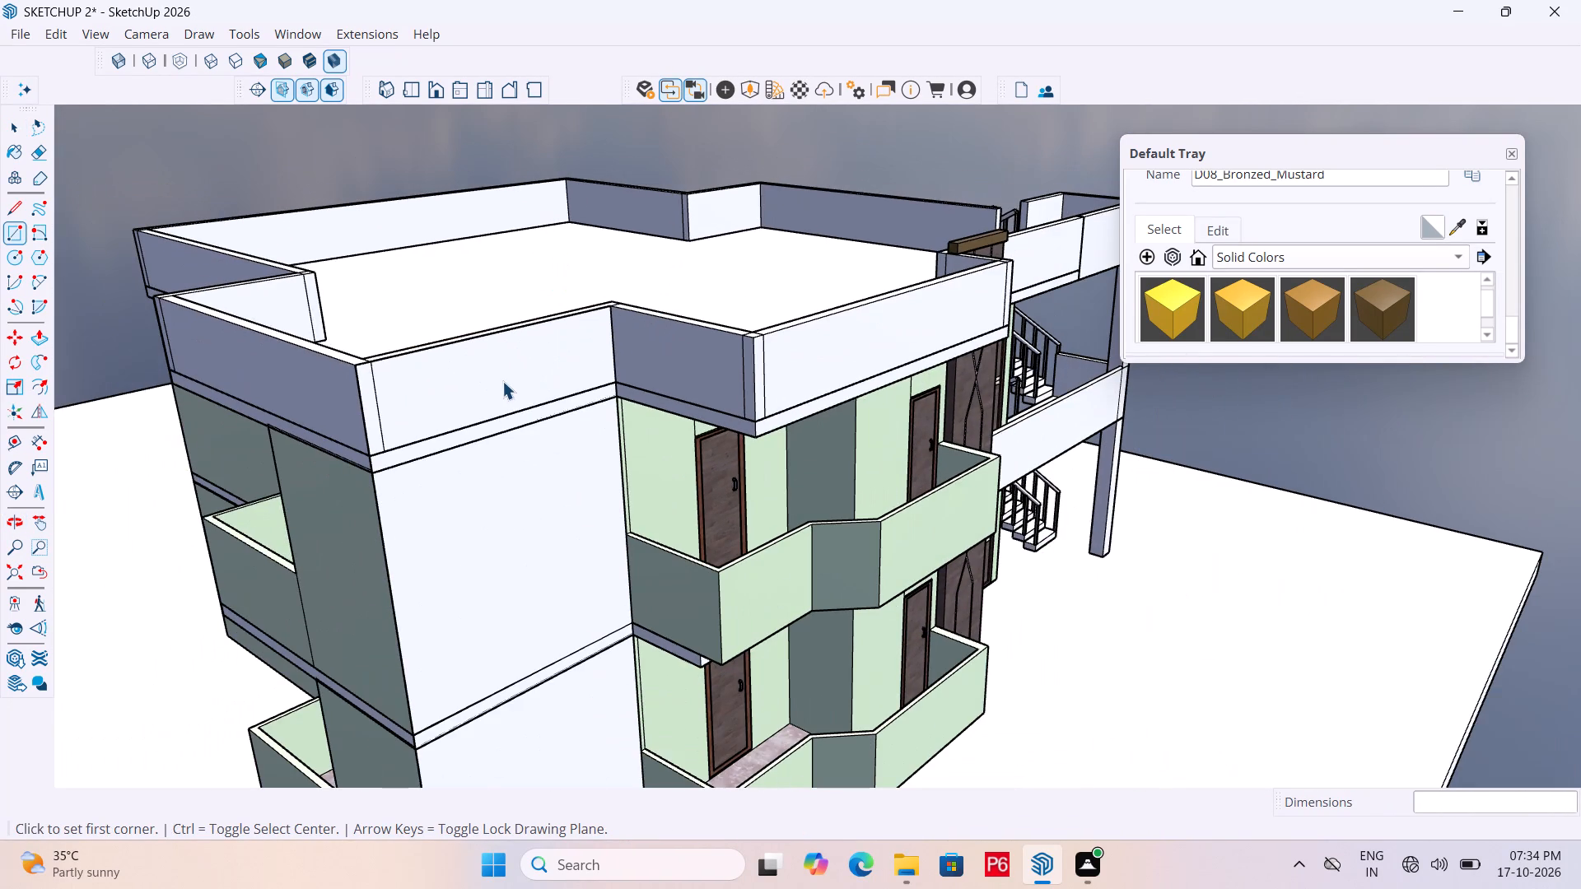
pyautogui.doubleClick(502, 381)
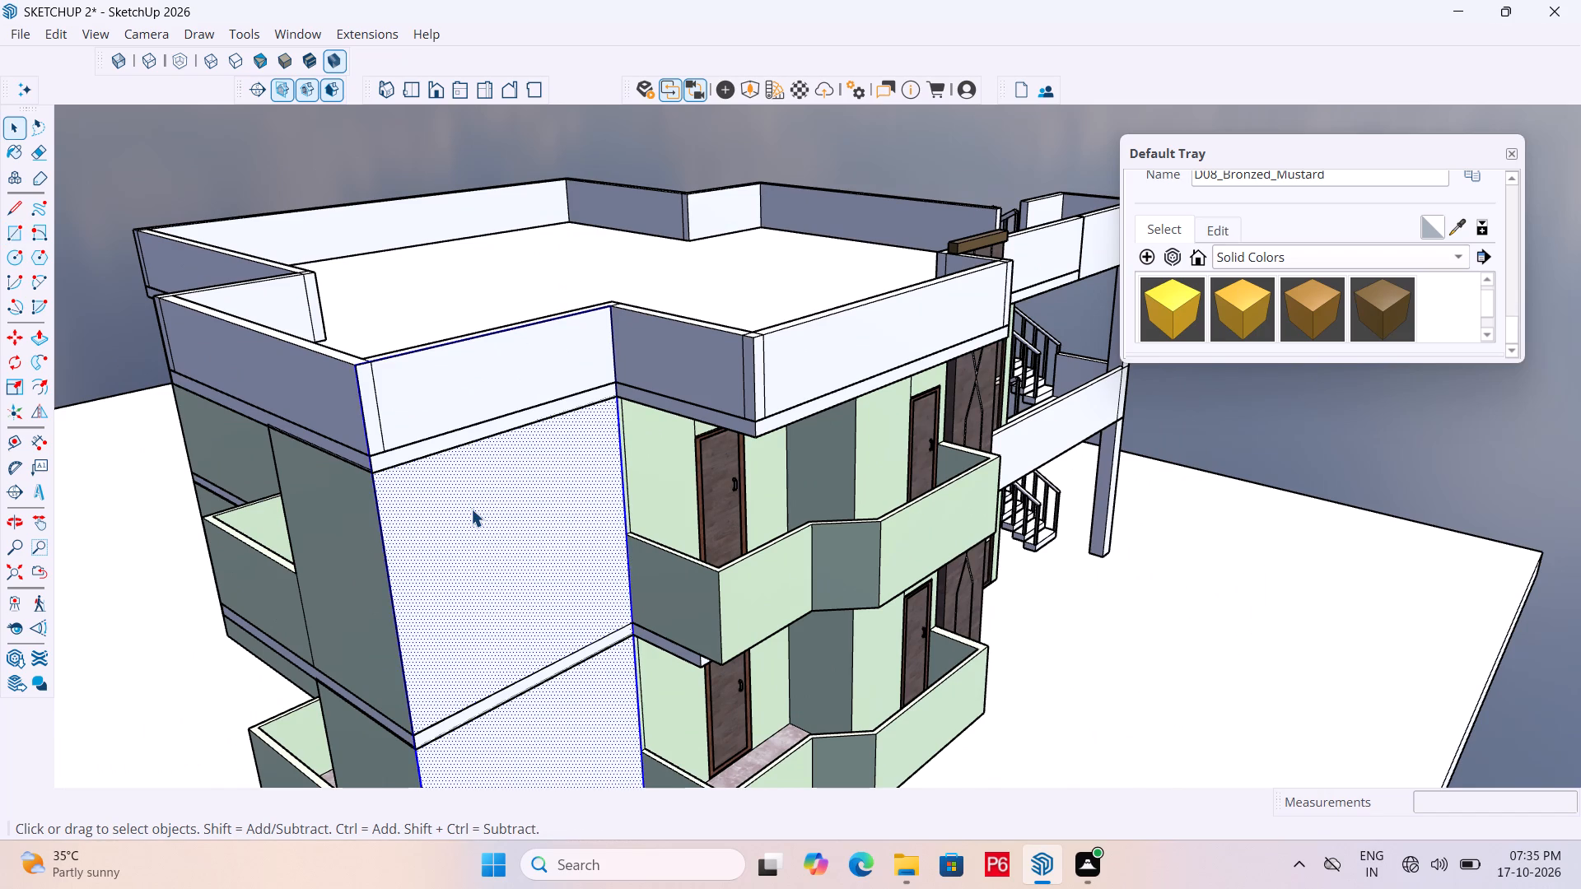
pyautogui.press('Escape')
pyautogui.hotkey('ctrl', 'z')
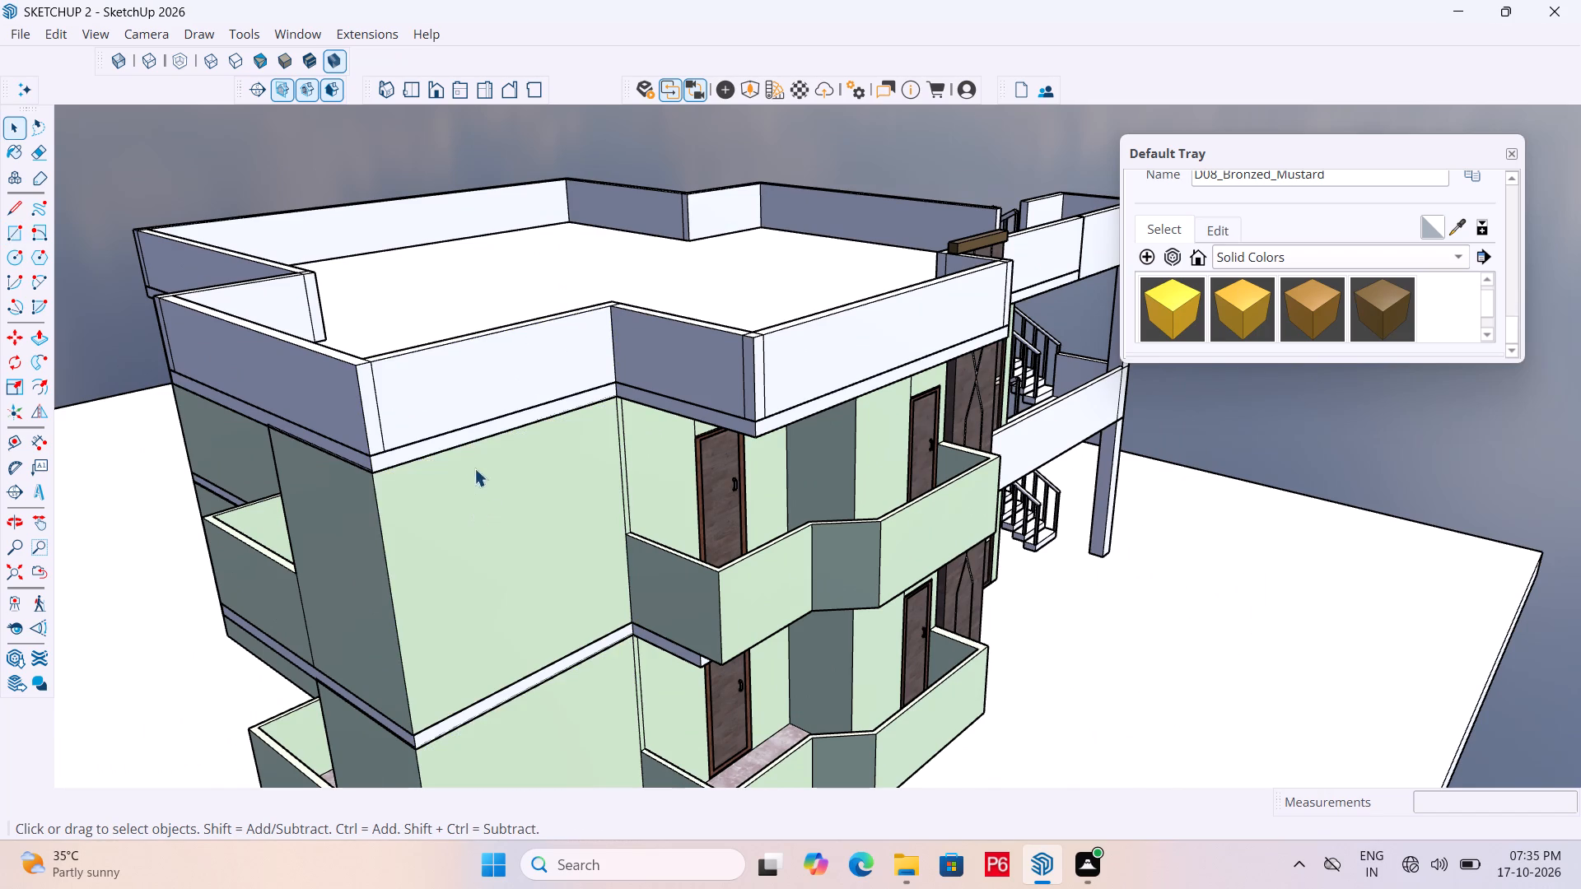
# Draw a rectangle about 10' 2" by 24' 2" over the projecting plain wall, from the parapet's top outer corner to the opposite base corner.
pyautogui.scroll(-4, 406, 305)
pyautogui.press('r')
pyautogui.scroll(3, 376, 354)
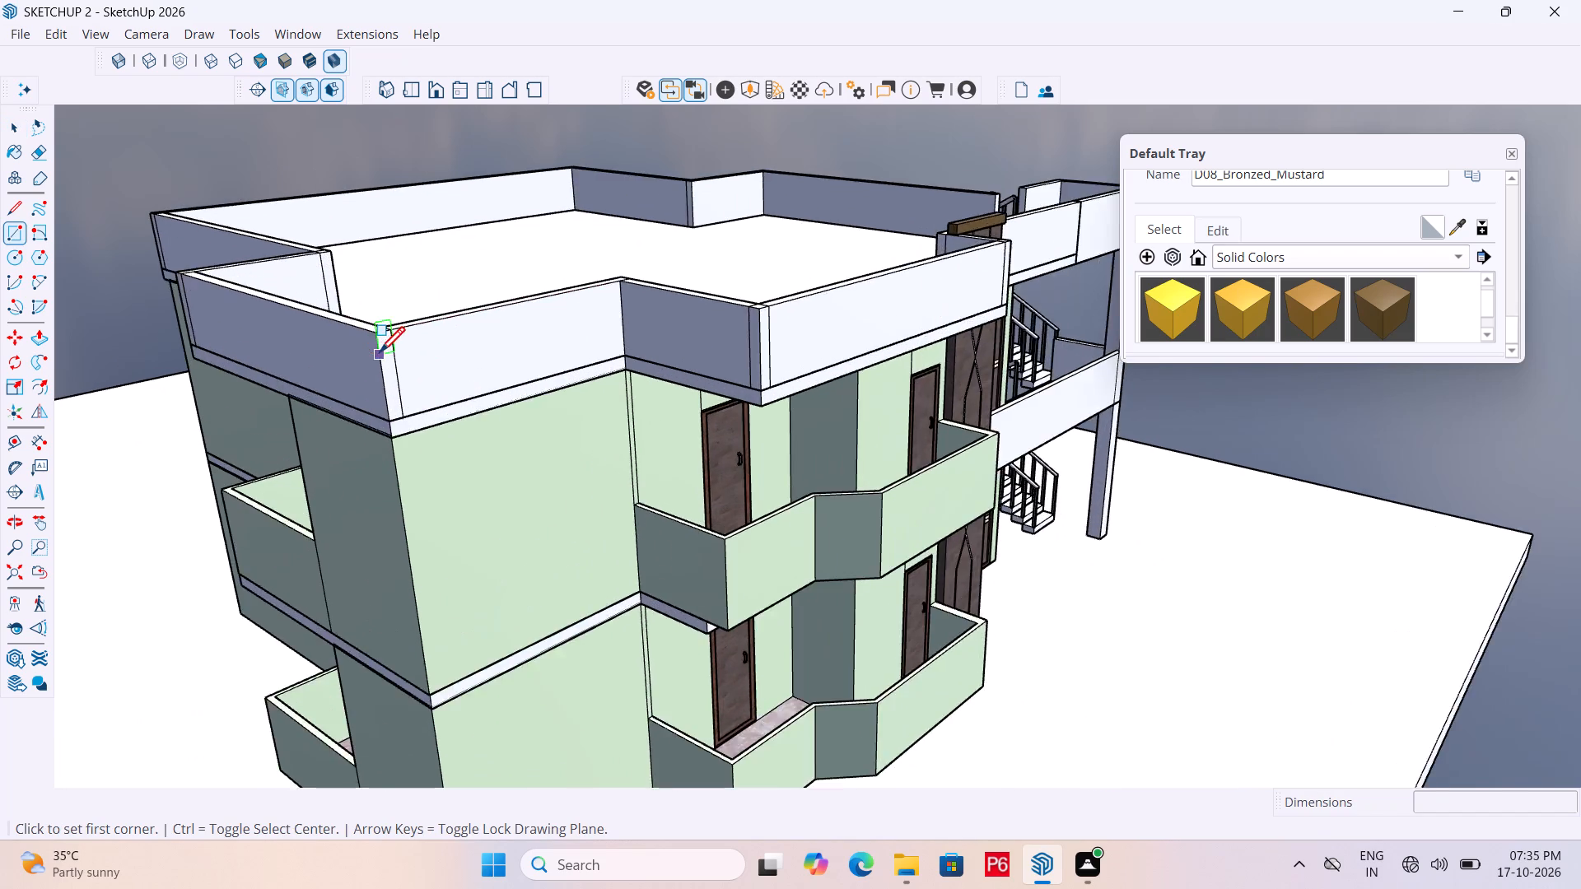
pyautogui.scroll(7, 380, 355)
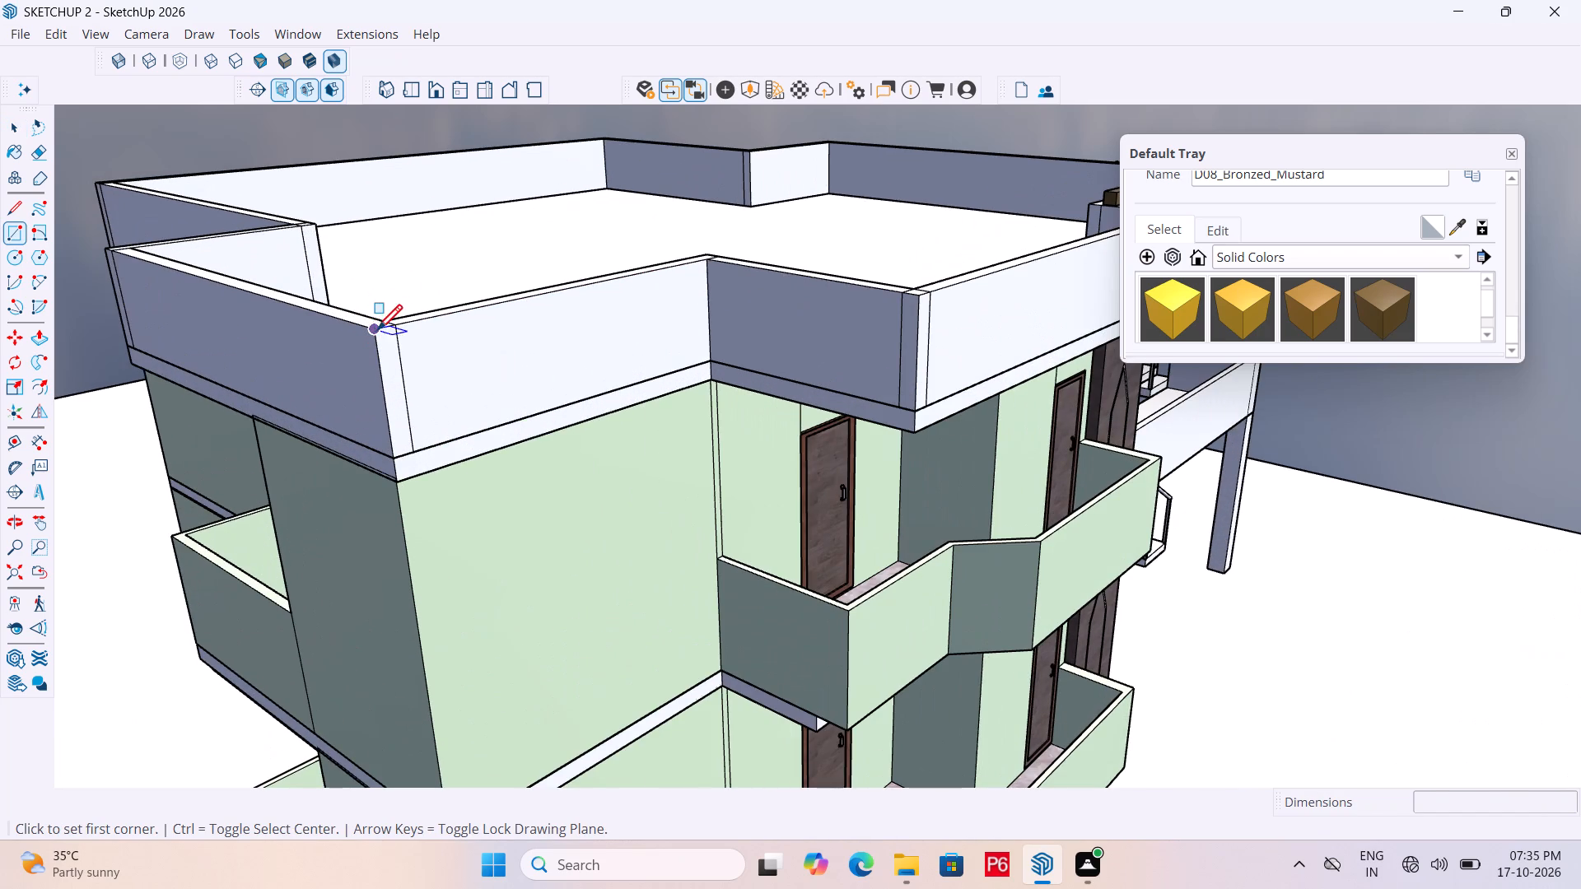
pyautogui.scroll(5, 380, 323)
pyautogui.click(346, 351)
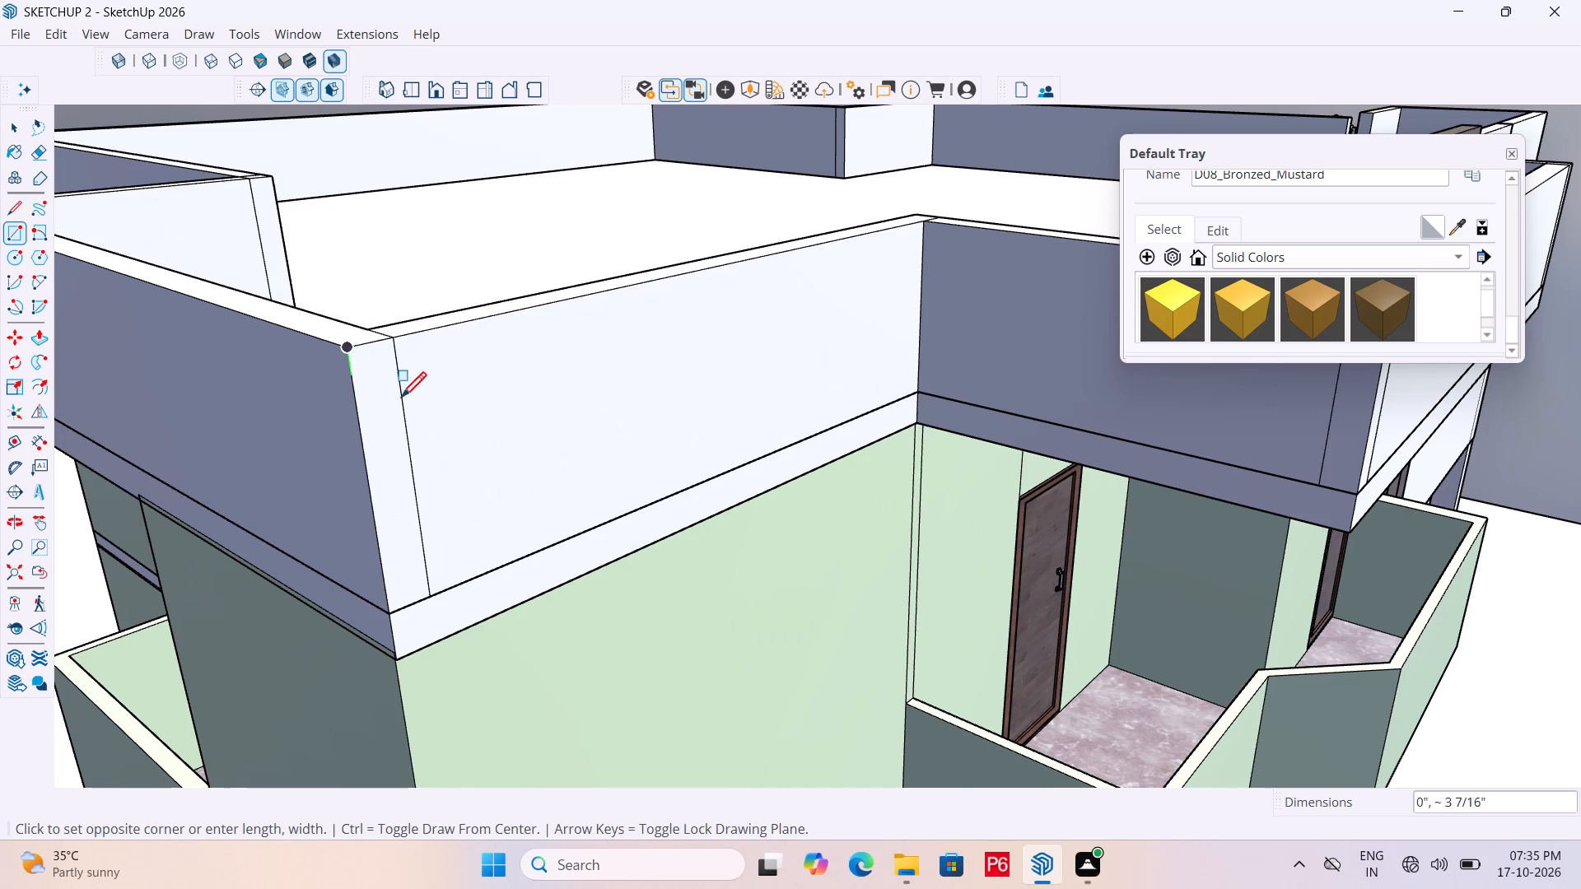
pyautogui.scroll(-6, 306, 389)
pyautogui.scroll(-12, 360, 297)
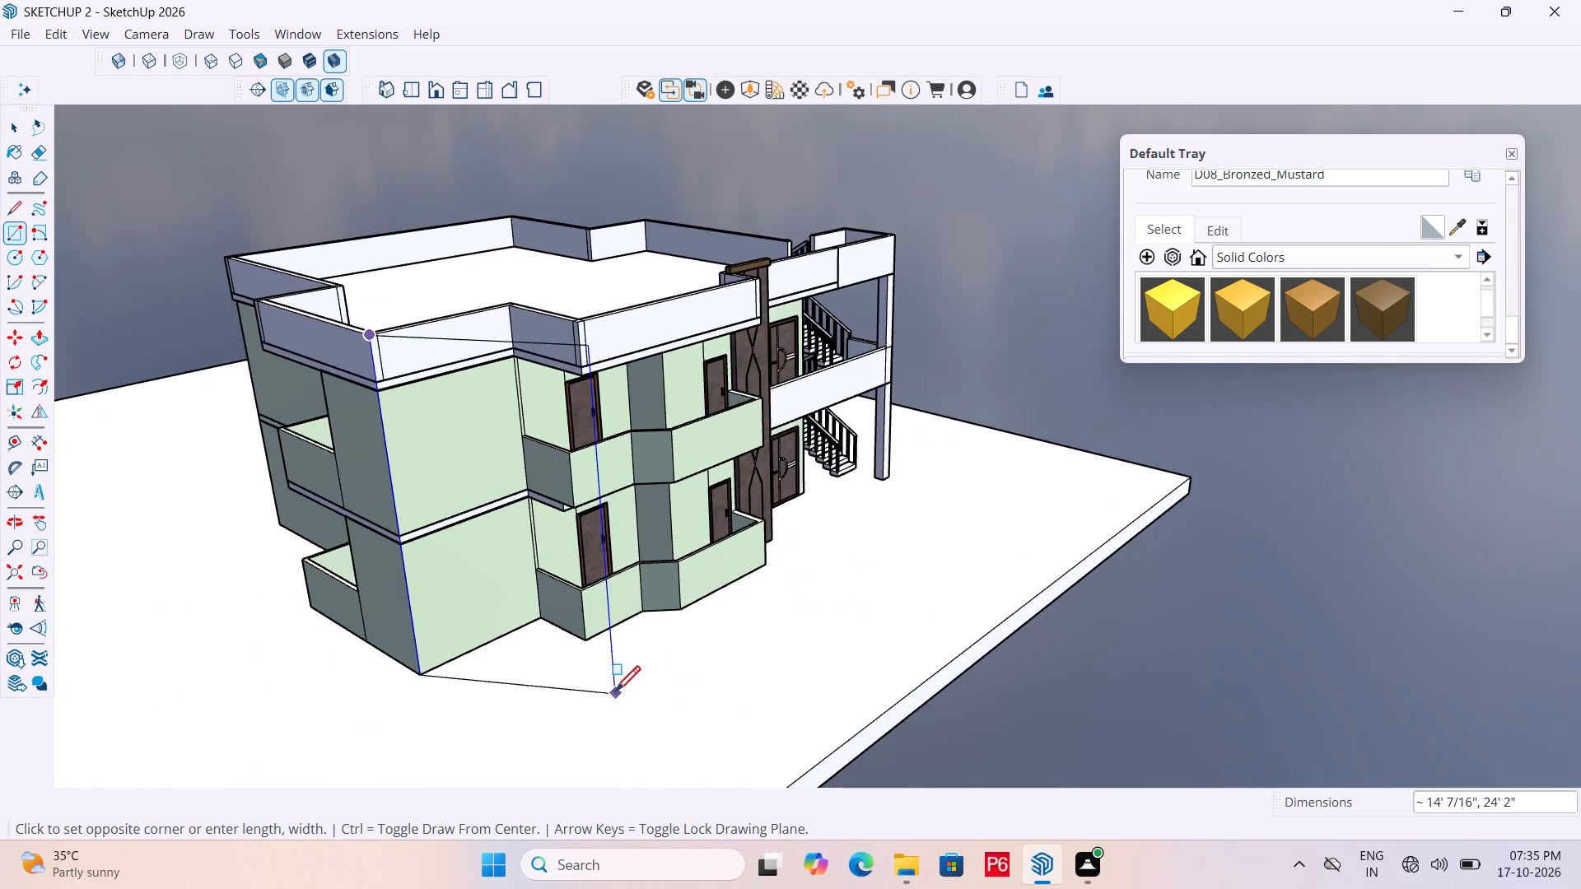
pyautogui.scroll(16, 615, 694)
pyautogui.click(485, 578)
pyautogui.press('space')
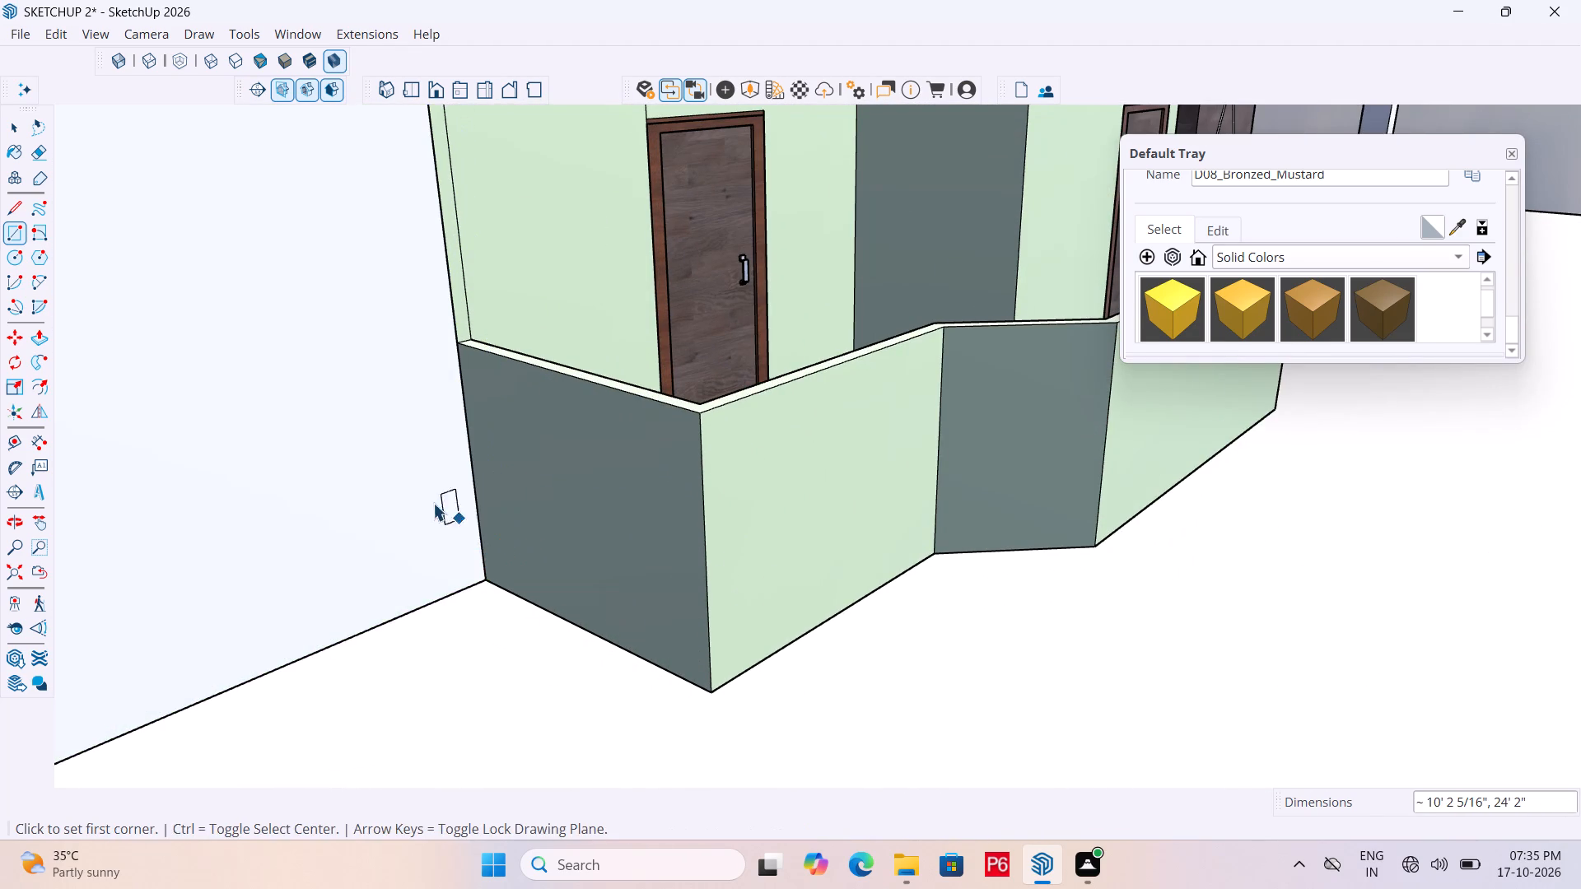
# Make the new wall rectangle and its edges a group.
pyautogui.doubleClick(385, 394)
pyautogui.rightClick(385, 394)
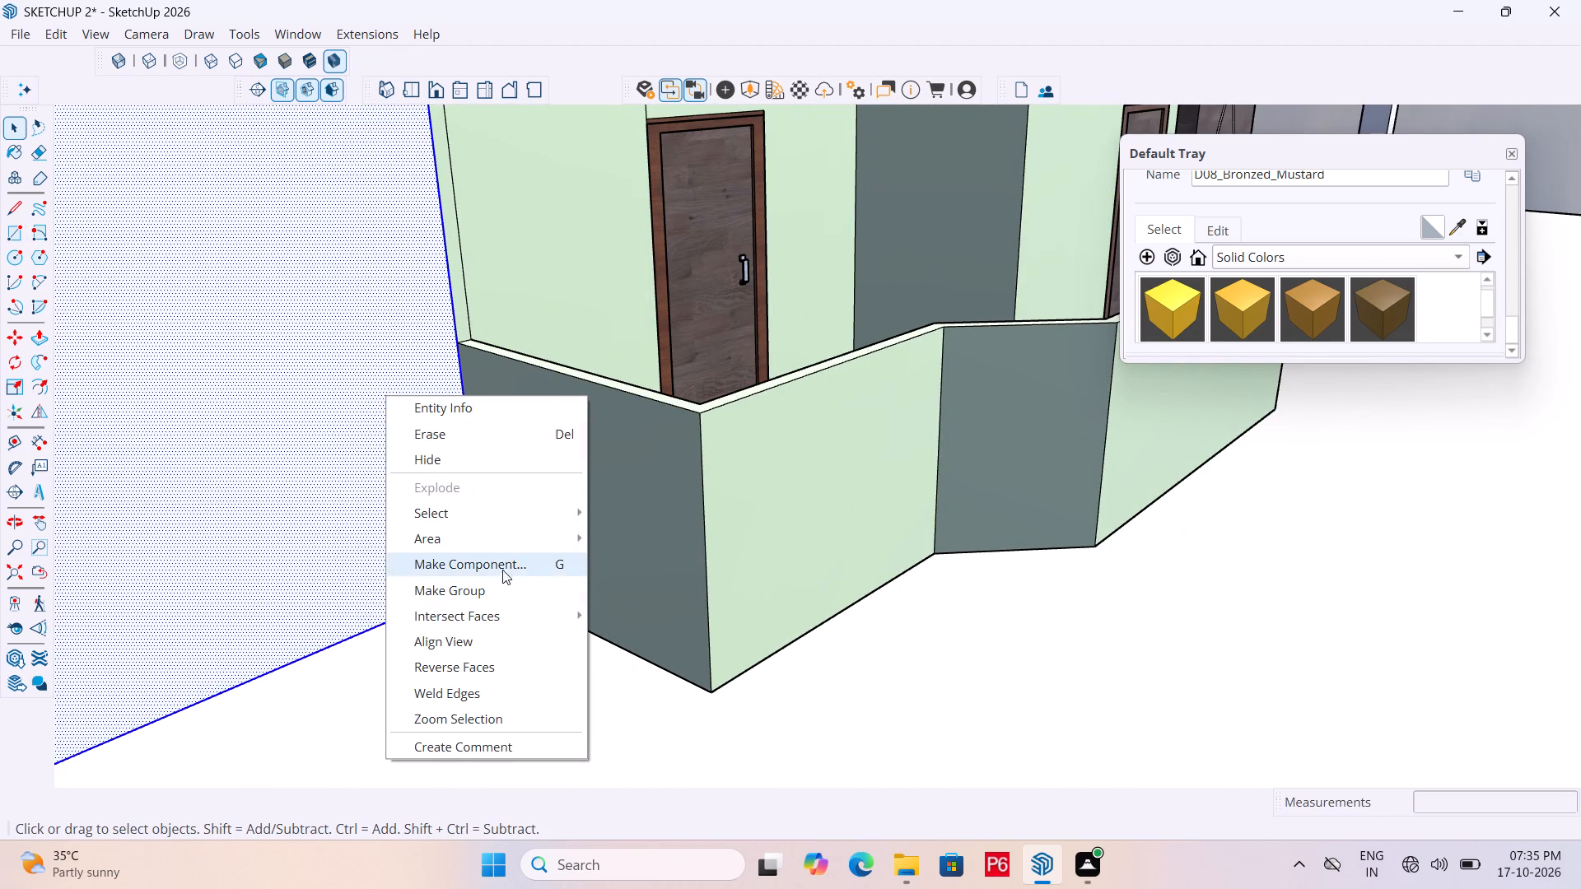
pyautogui.click(502, 598)
pyautogui.scroll(-11, 702, 549)
pyautogui.press('space')
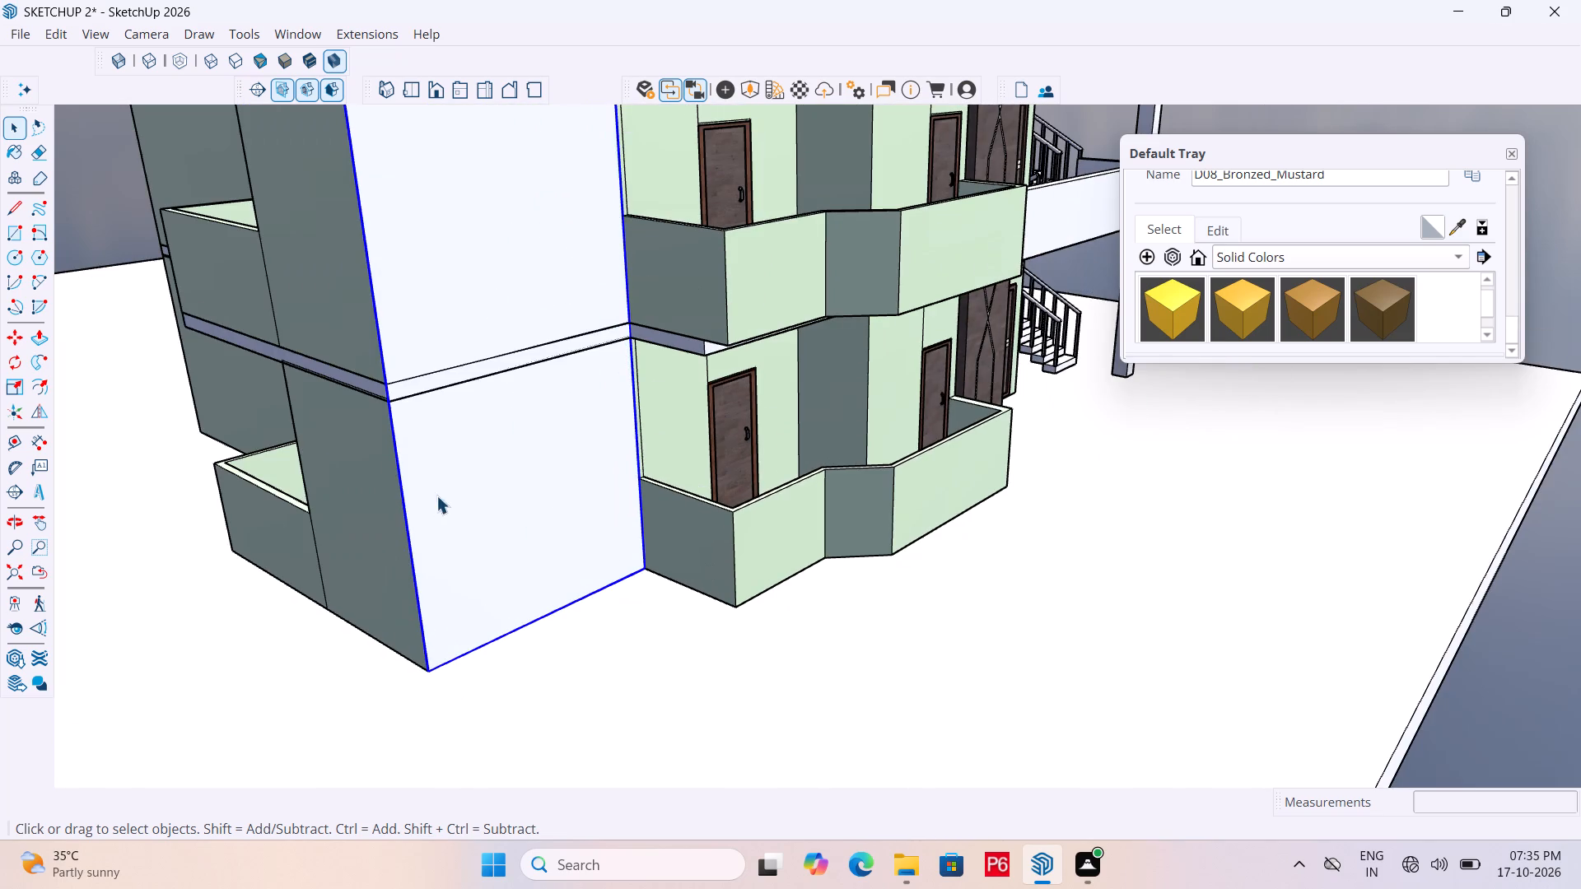
# Open the new full-height wall panel group for editing.
pyautogui.doubleClick(469, 477)
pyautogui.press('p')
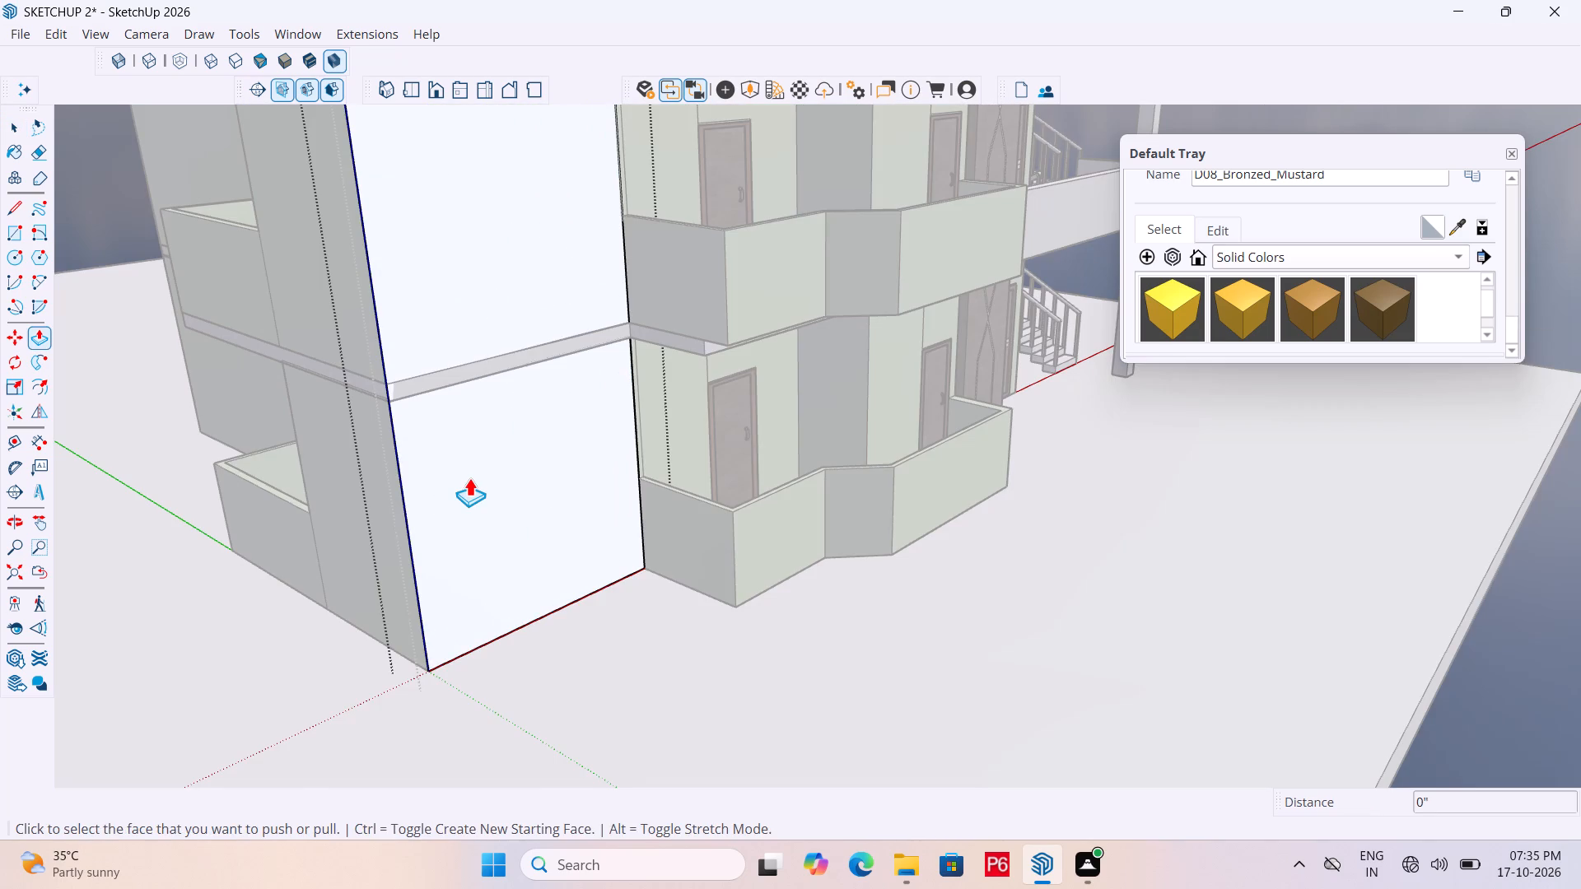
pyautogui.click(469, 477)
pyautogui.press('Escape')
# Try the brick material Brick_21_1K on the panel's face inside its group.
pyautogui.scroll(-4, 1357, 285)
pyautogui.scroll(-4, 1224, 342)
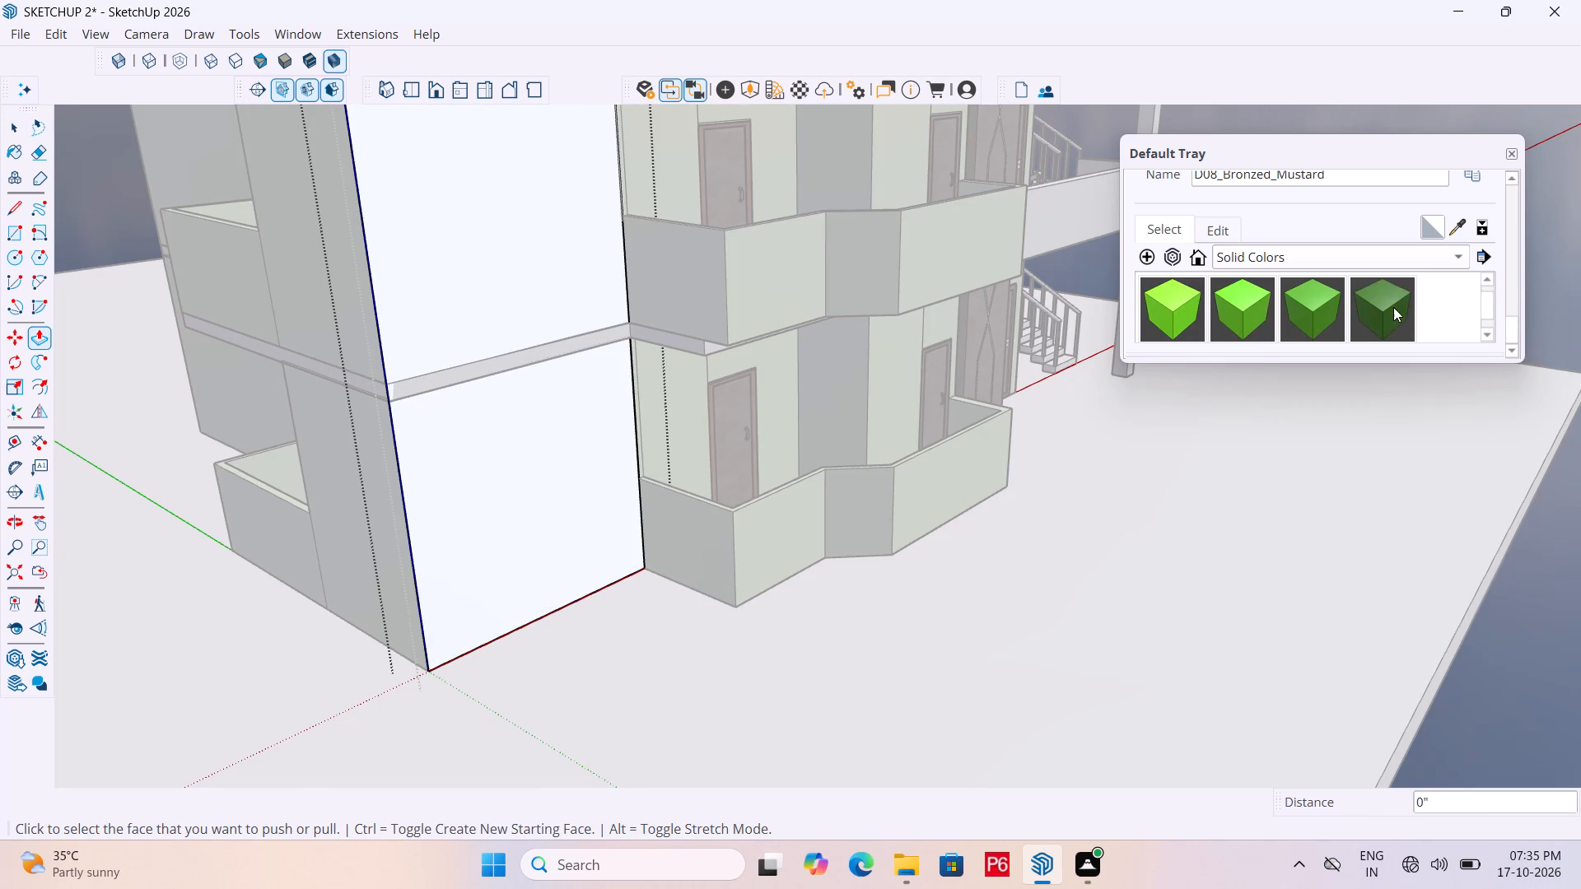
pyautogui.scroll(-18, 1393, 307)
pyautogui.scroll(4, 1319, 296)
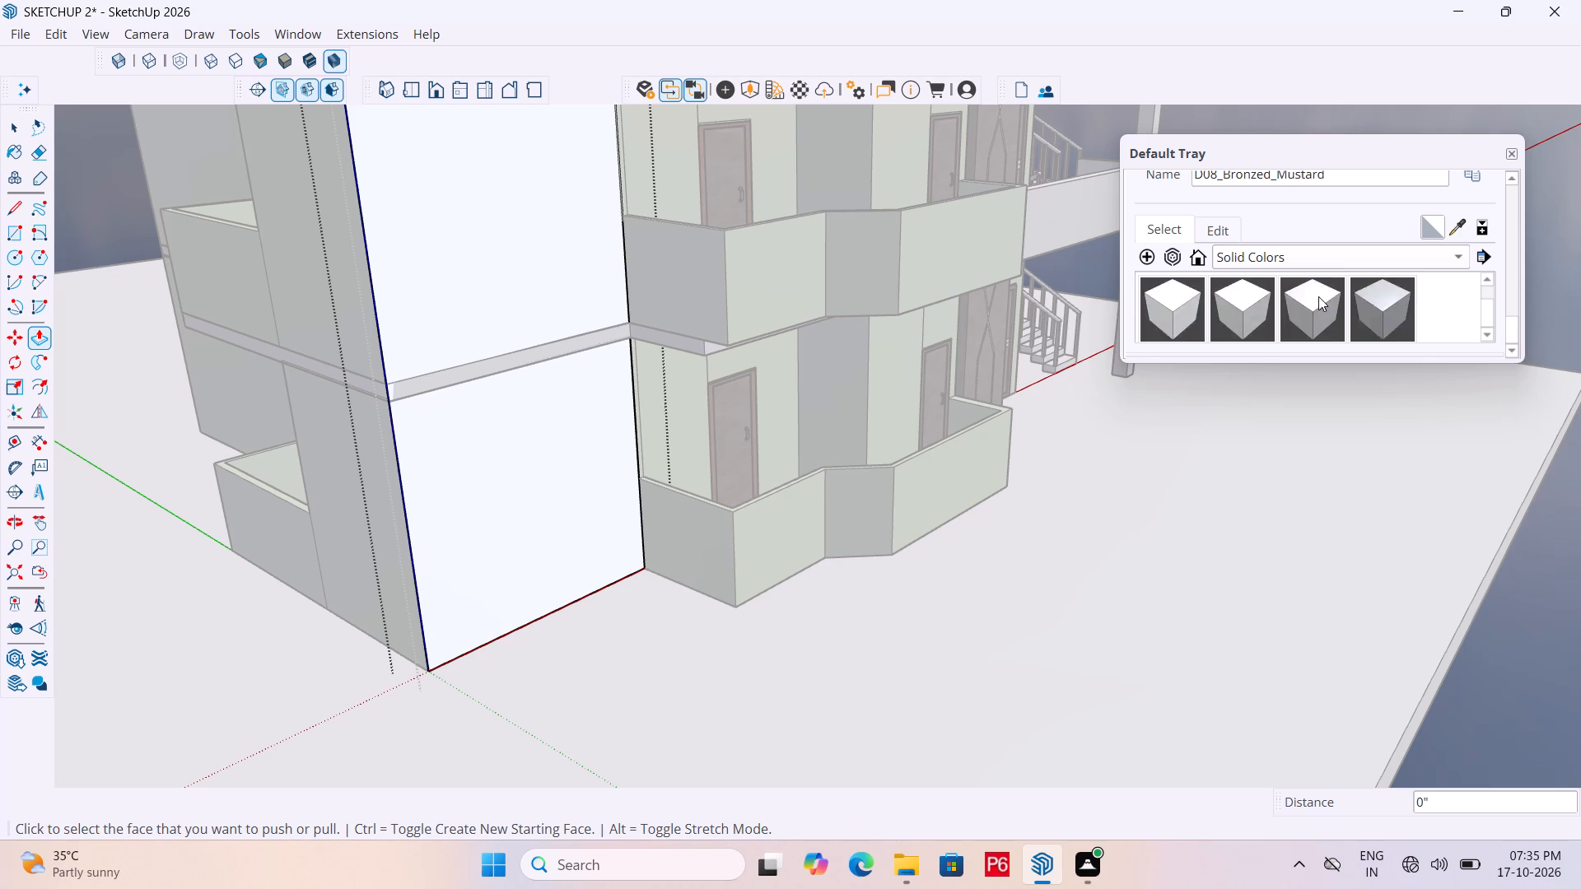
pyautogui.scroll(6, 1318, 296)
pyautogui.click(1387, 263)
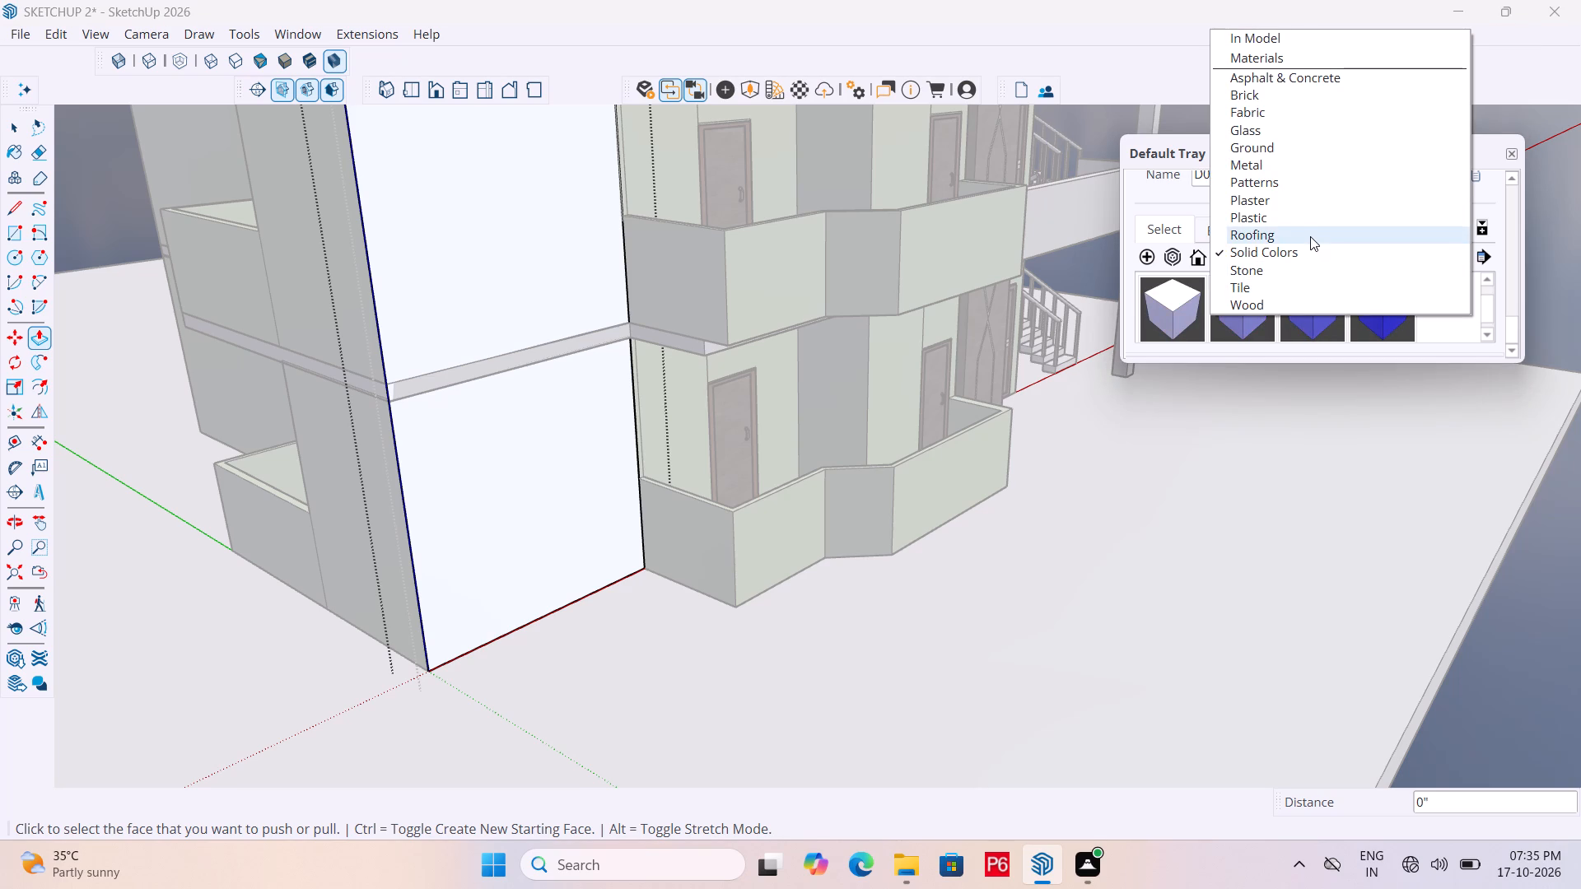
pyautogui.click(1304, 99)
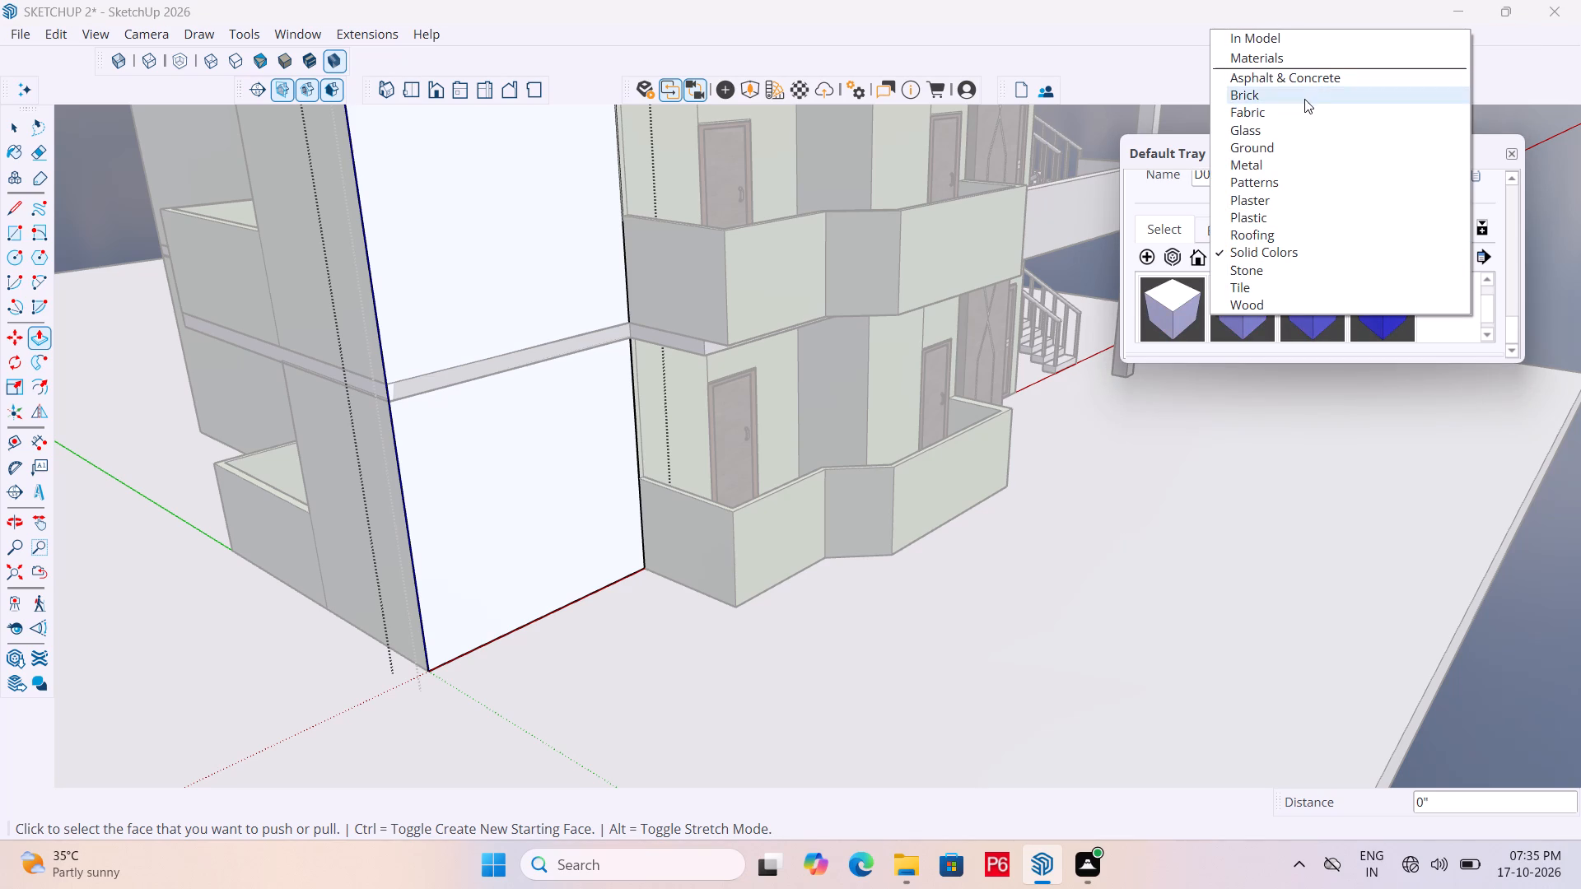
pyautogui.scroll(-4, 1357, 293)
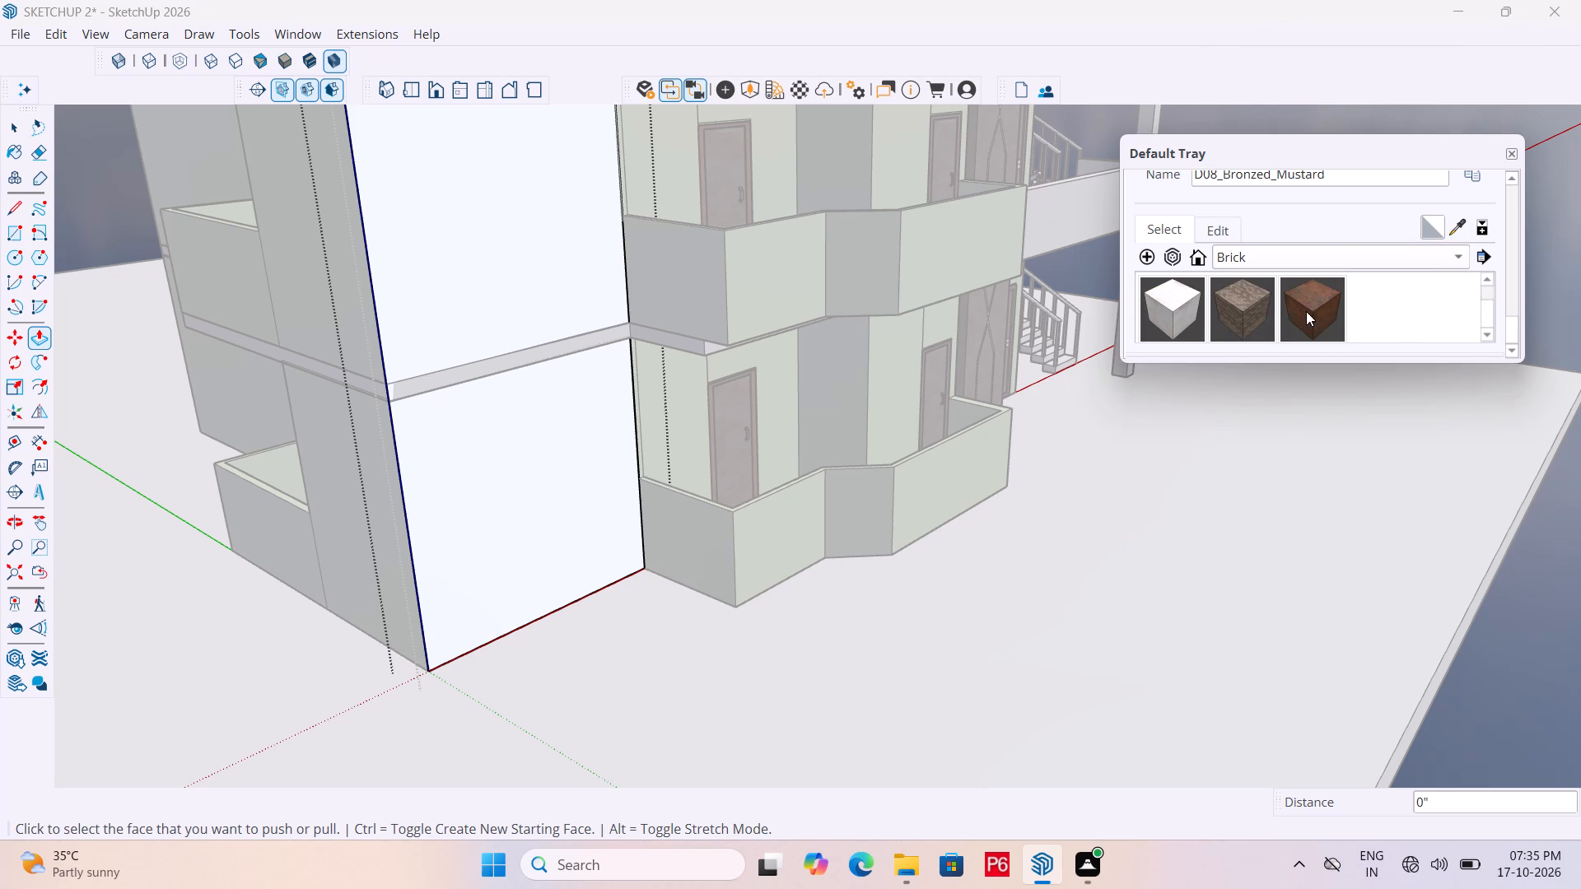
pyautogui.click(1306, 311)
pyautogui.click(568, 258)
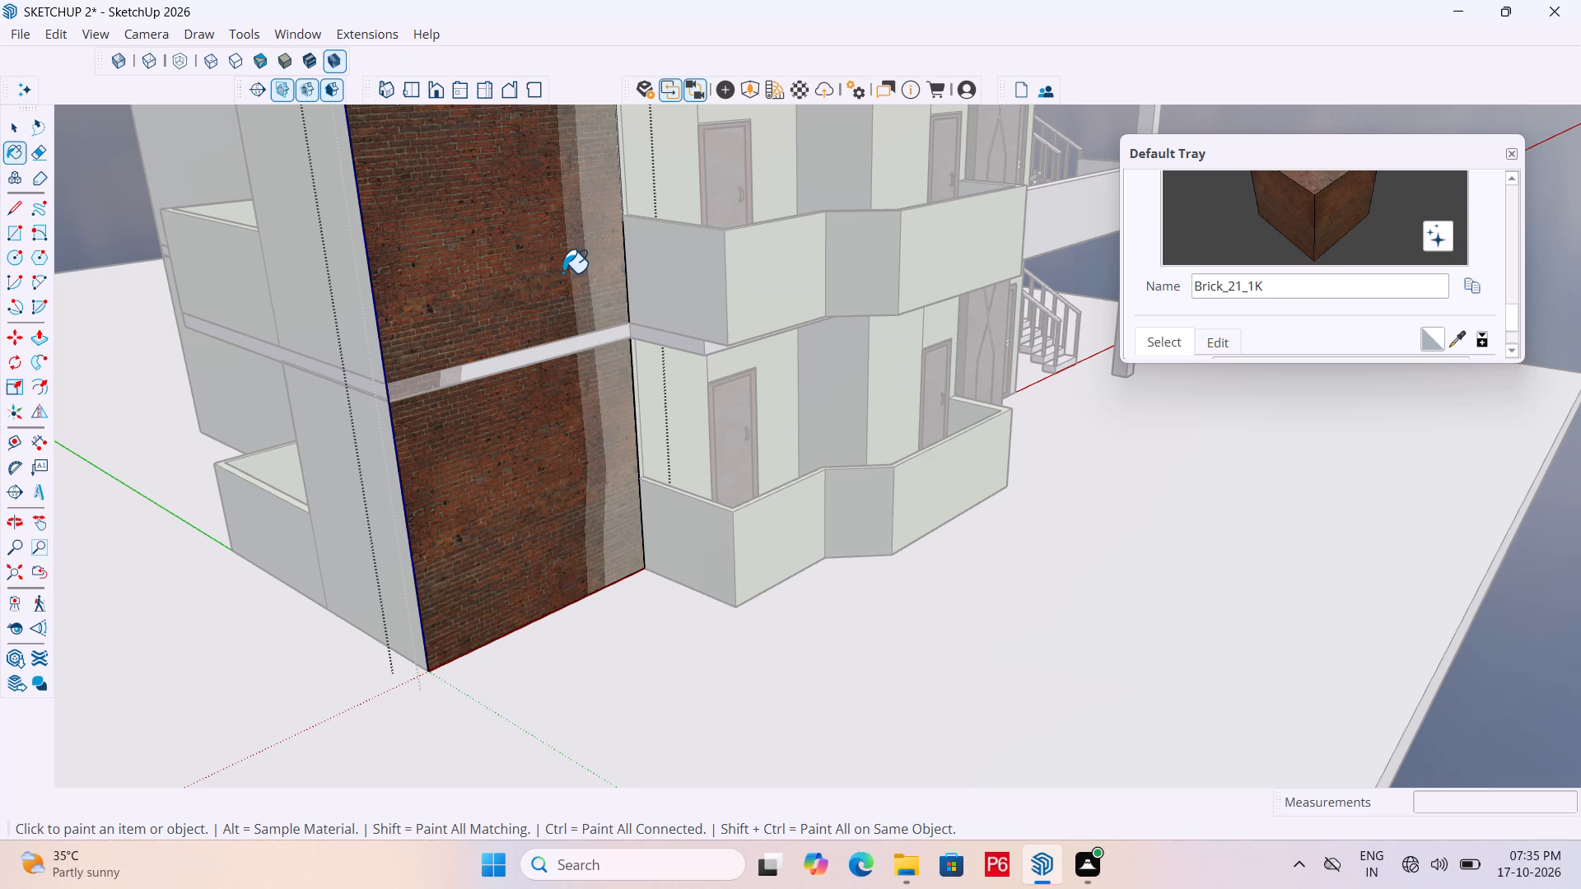
# Paint the panel's face with the wood material Wood_Veneer_15_1K and leave the group.
pyautogui.scroll(-3, 1297, 319)
pyautogui.click(1308, 253)
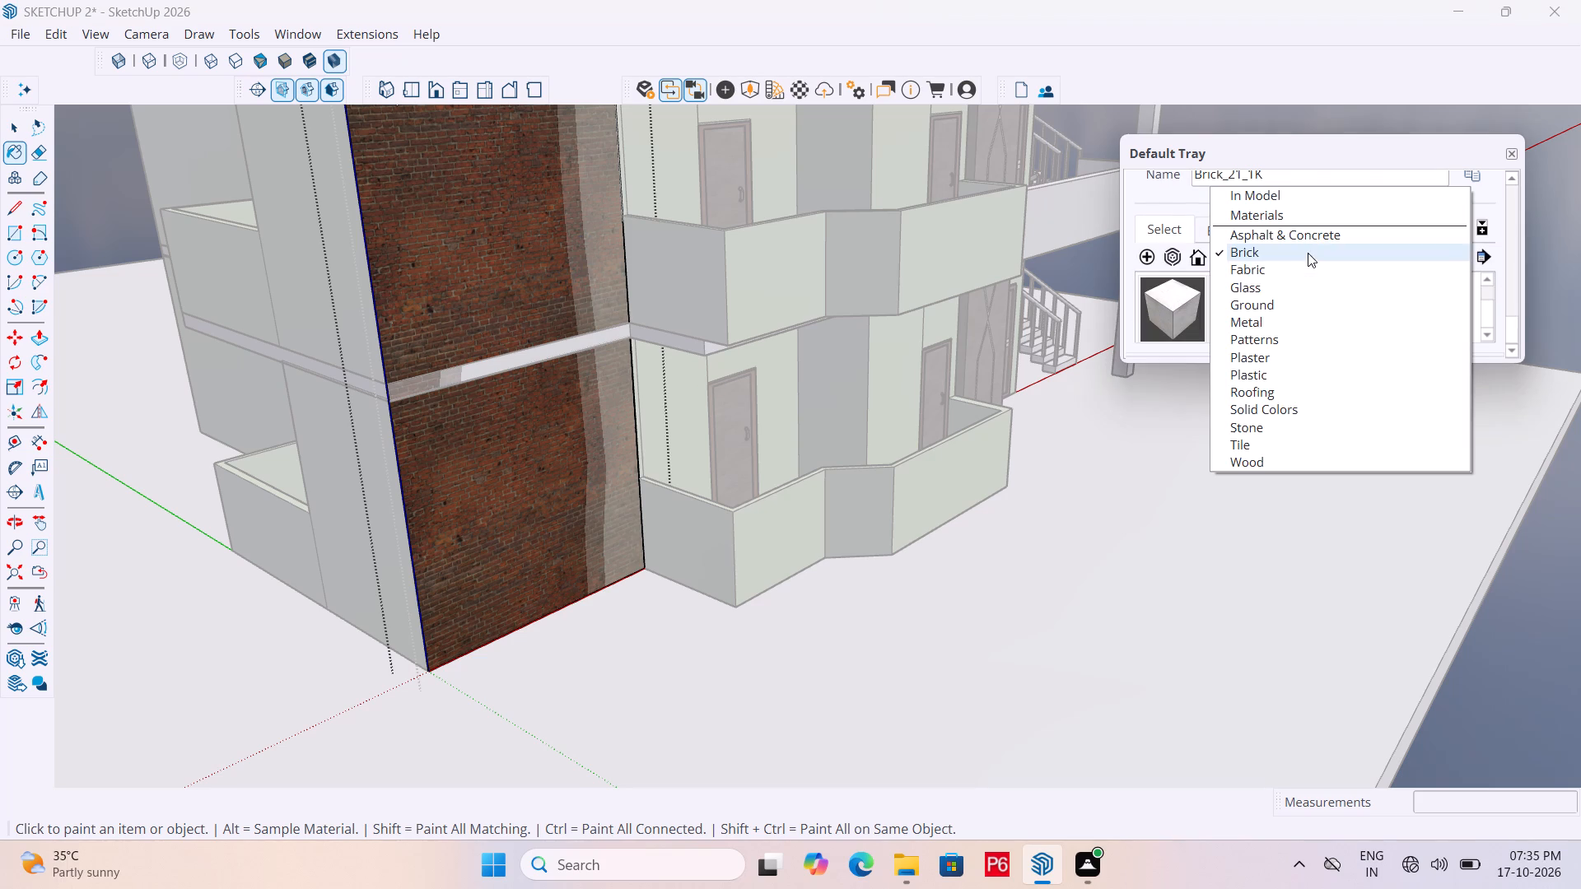
pyautogui.click(1289, 272)
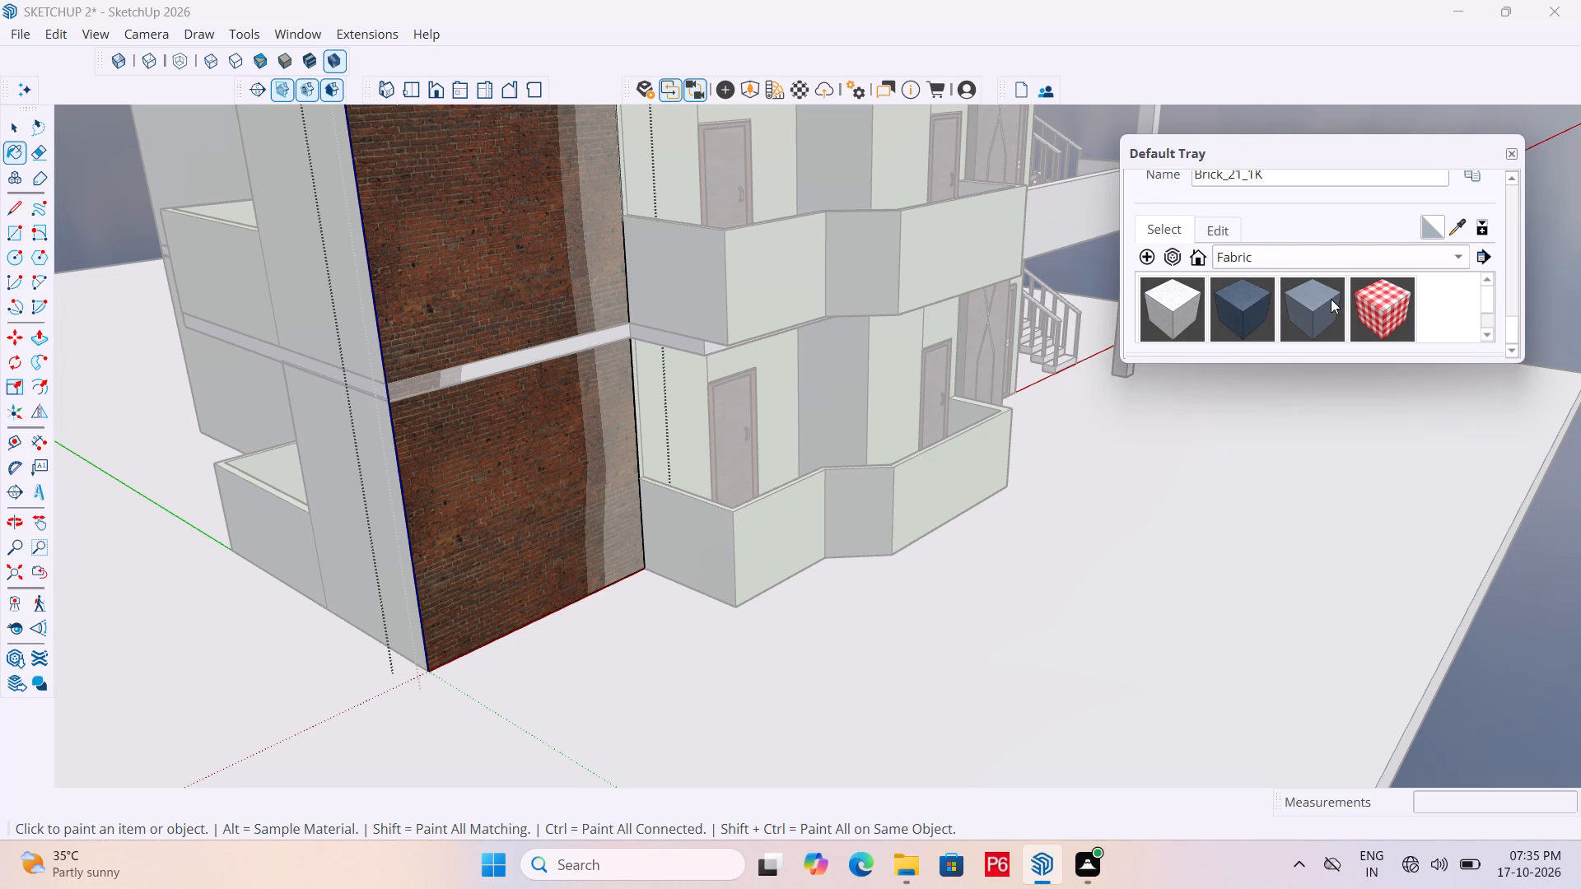
pyautogui.click(1342, 254)
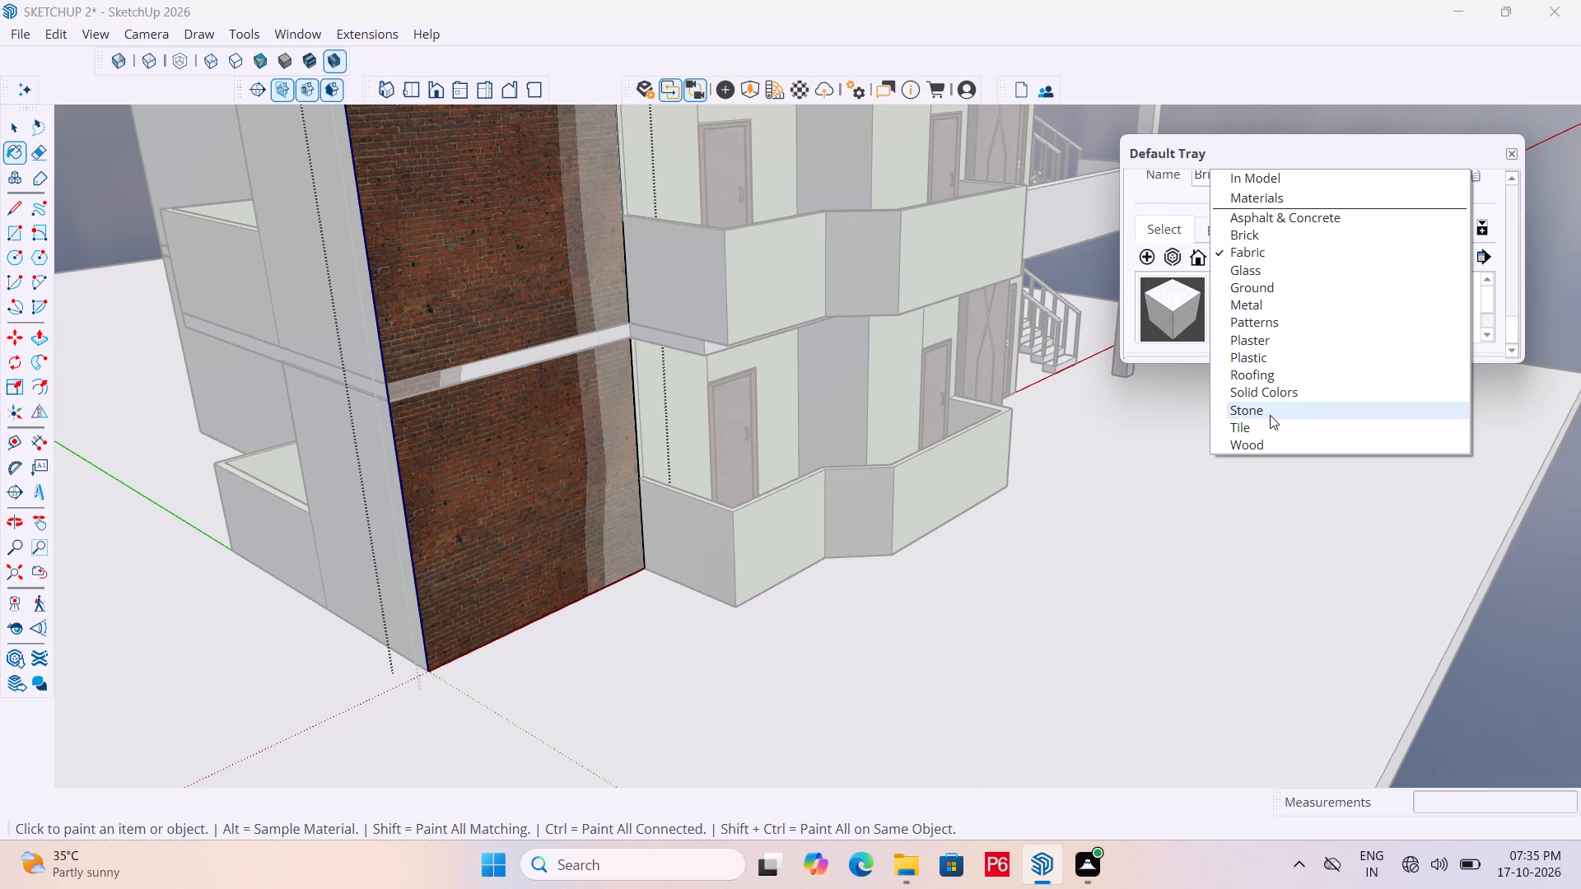
pyautogui.click(1270, 411)
pyautogui.click(1365, 258)
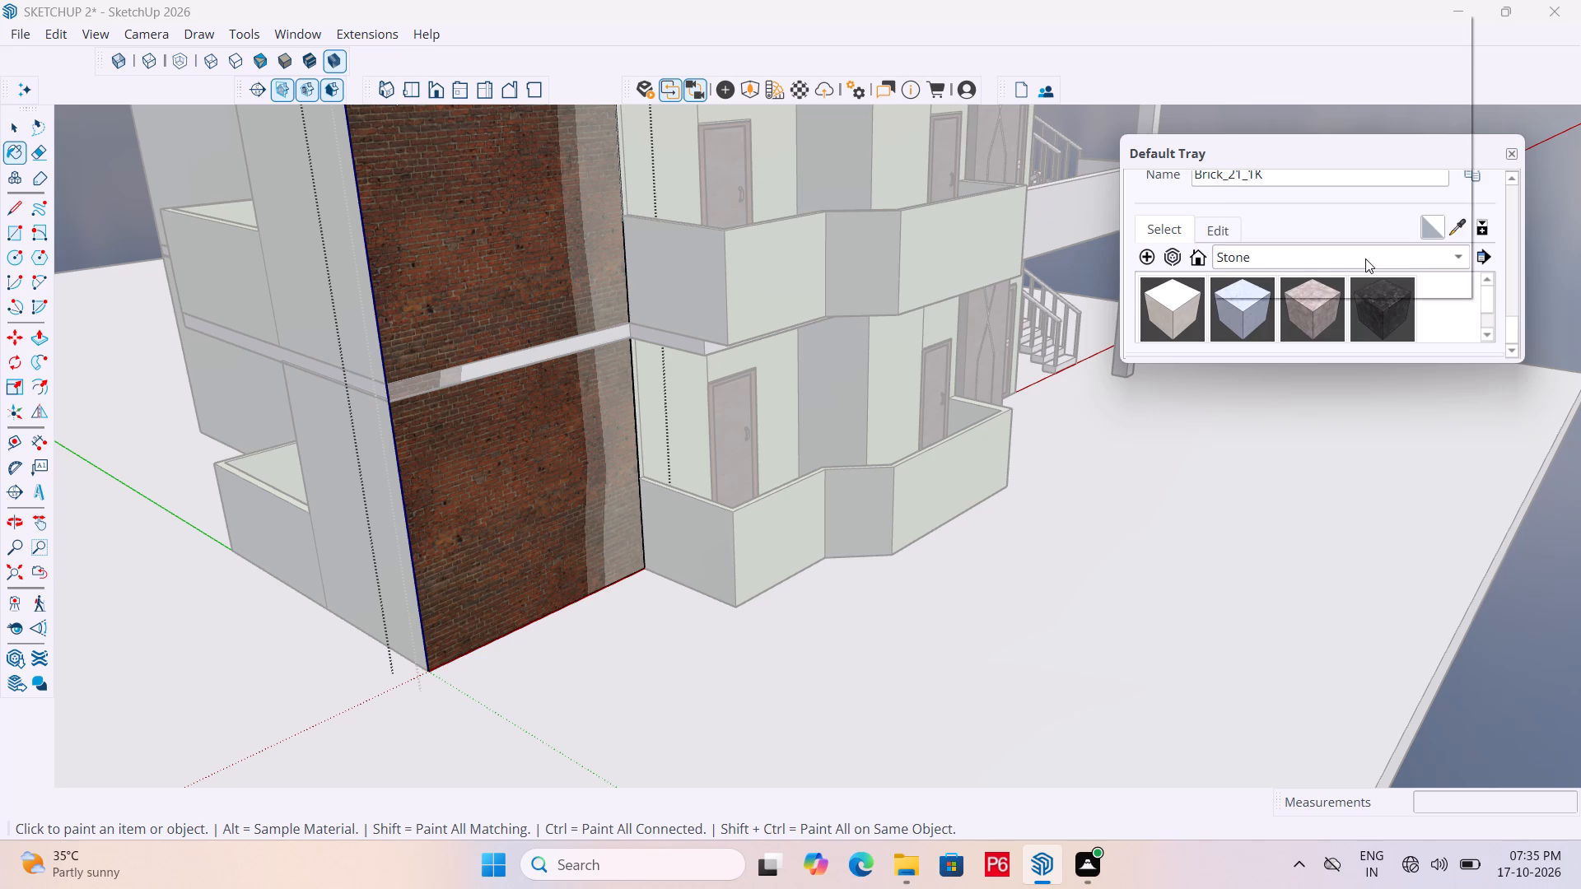
pyautogui.click(1254, 286)
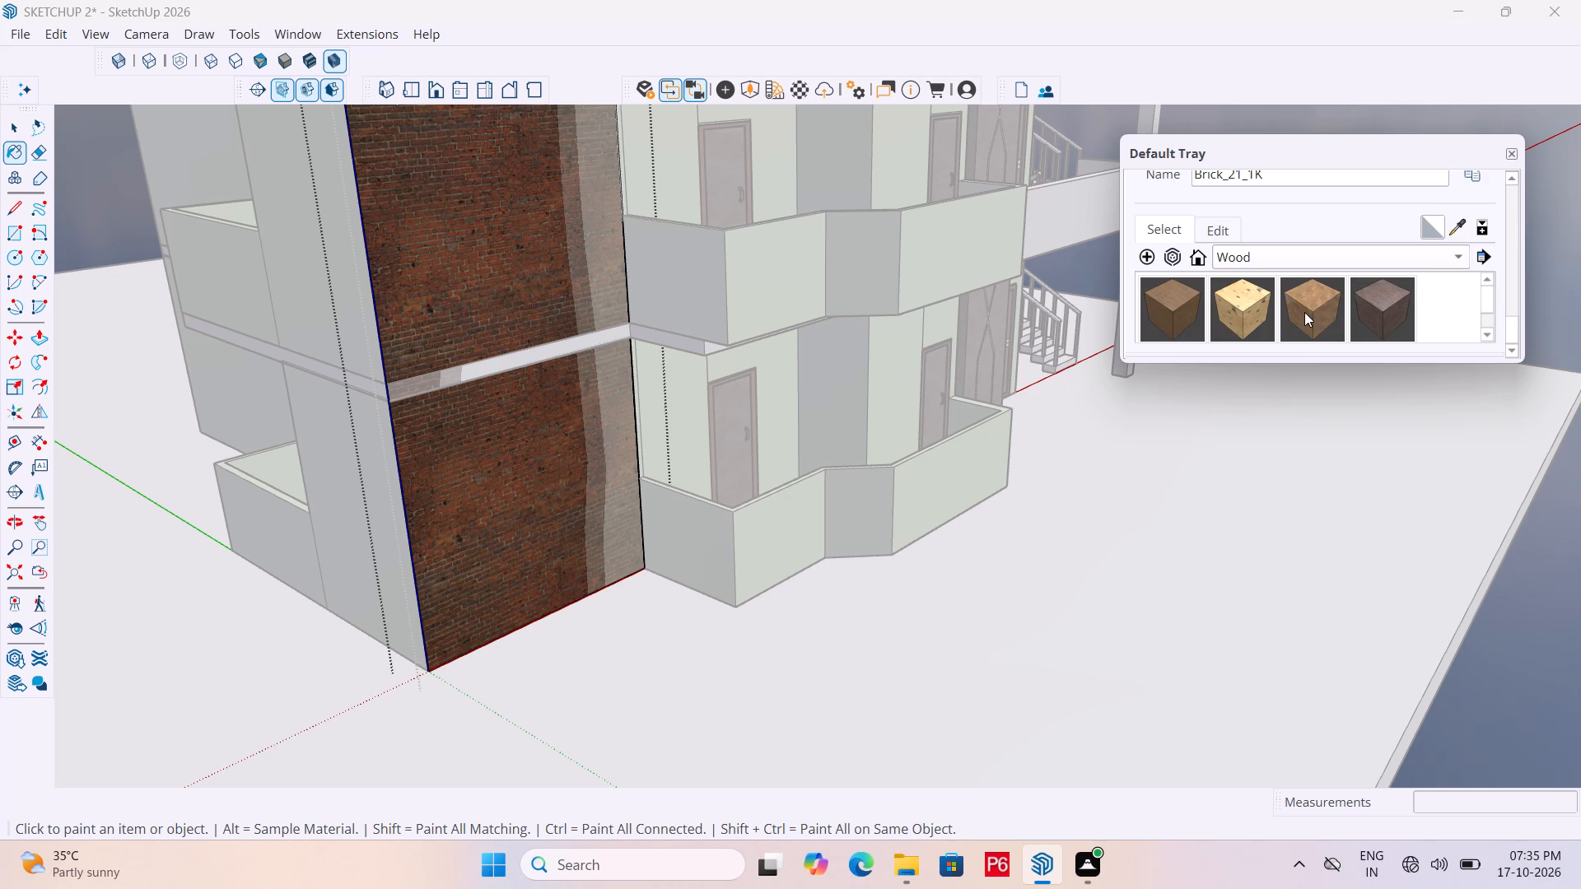
pyautogui.scroll(-4, 1316, 314)
pyautogui.click(1238, 315)
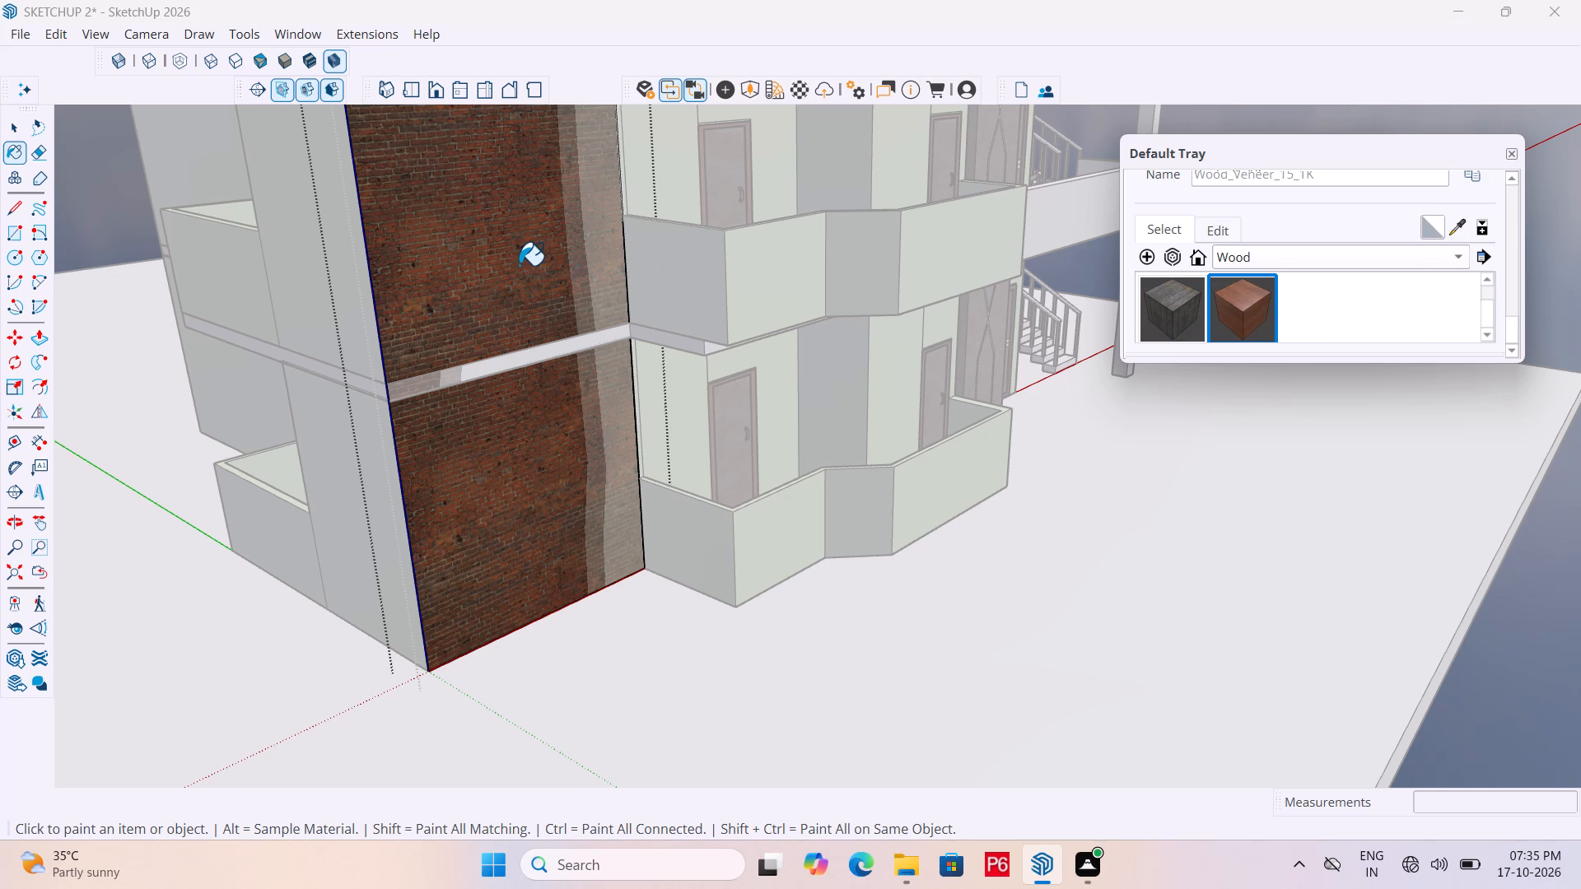
pyautogui.click(519, 265)
pyautogui.scroll(-6, 433, 464)
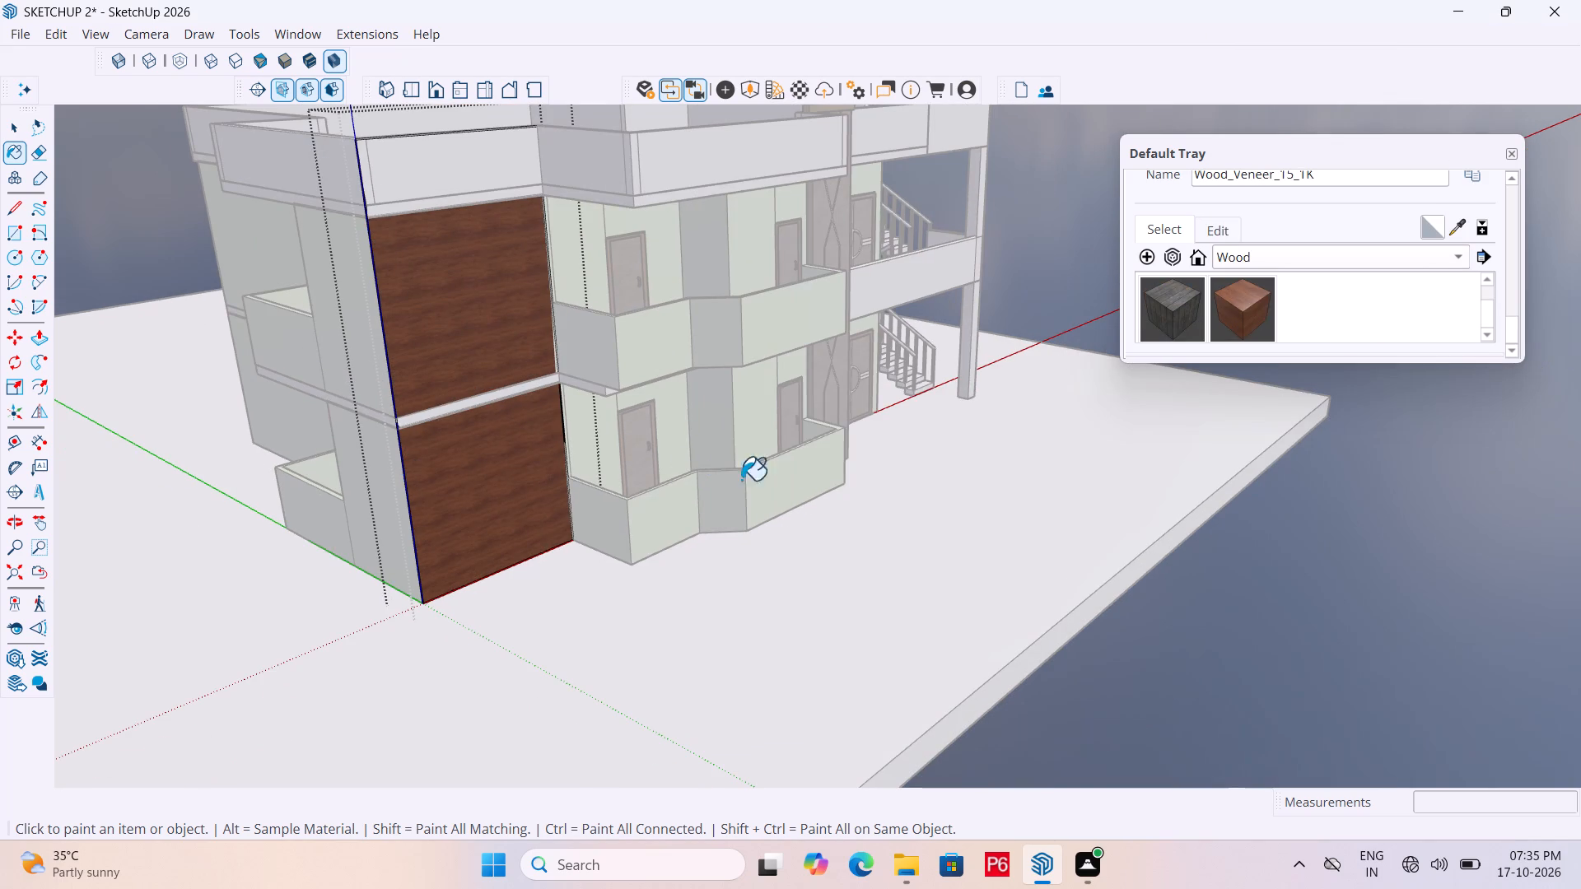
pyautogui.press('space')
pyautogui.click(1263, 597)
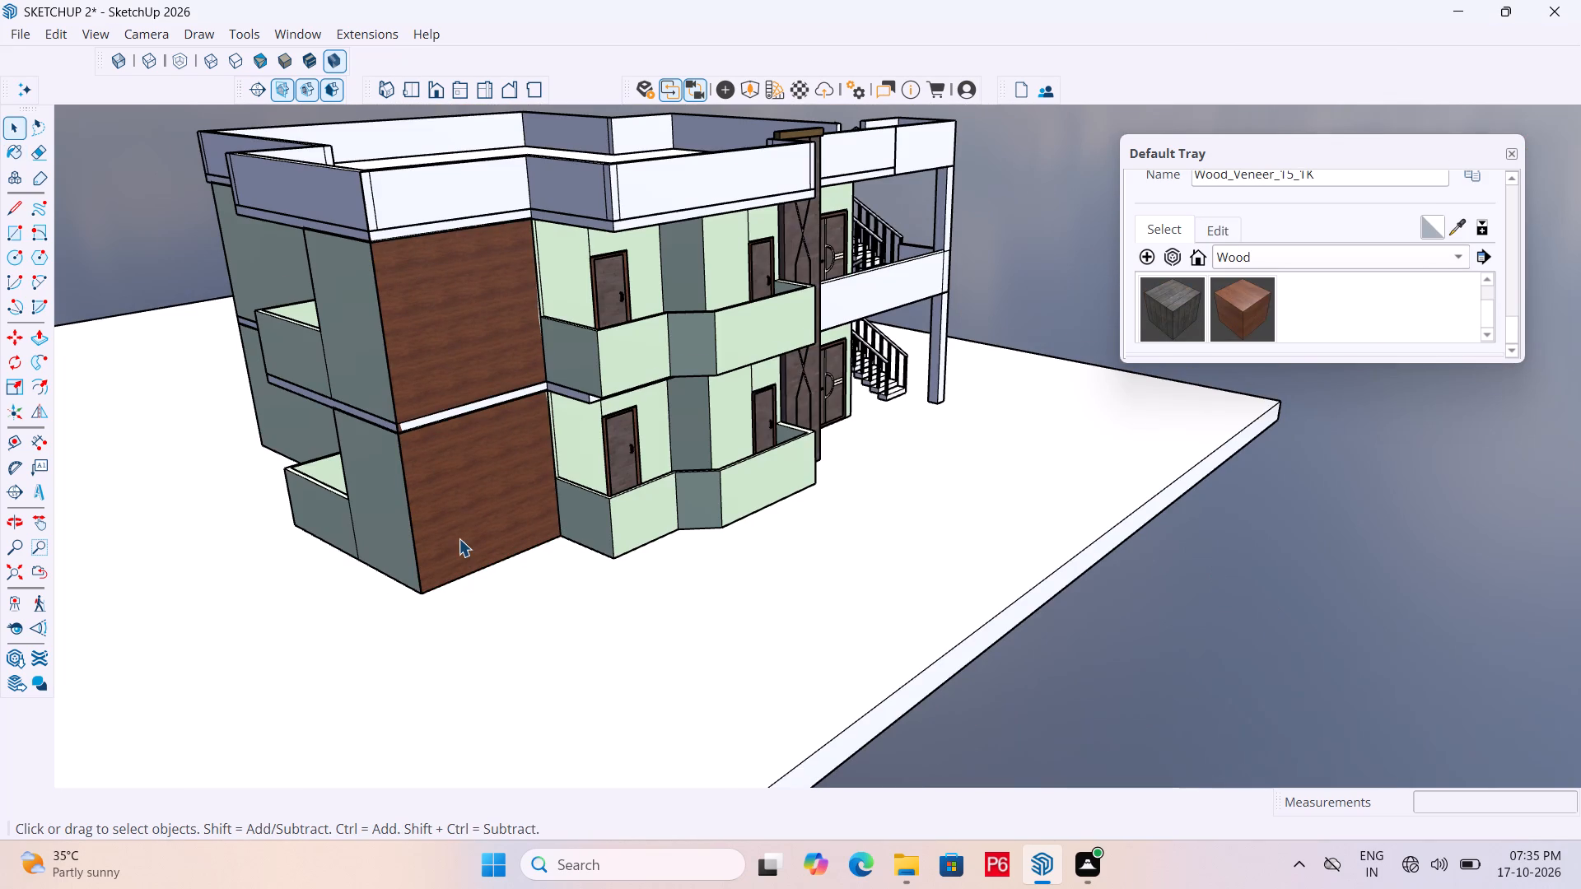
# Push/Pull the wood panel's face outward by 6" inside its group, and leave the group.
pyautogui.scroll(4, 459, 538)
pyautogui.doubleClick(478, 458)
pyautogui.click(473, 433)
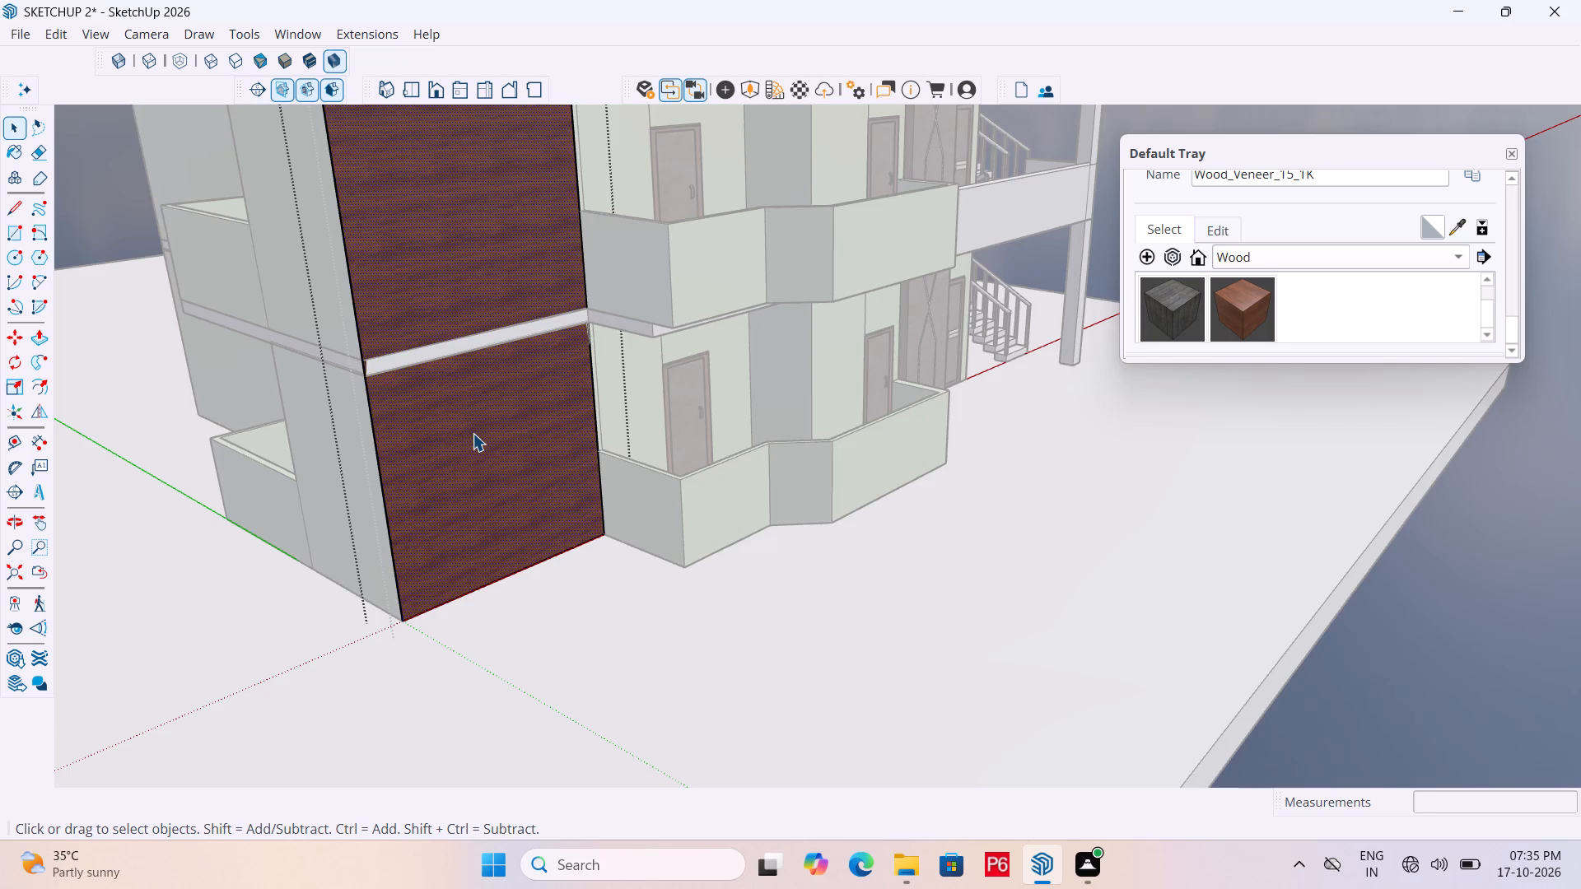
pyautogui.press('p')
pyautogui.click(473, 433)
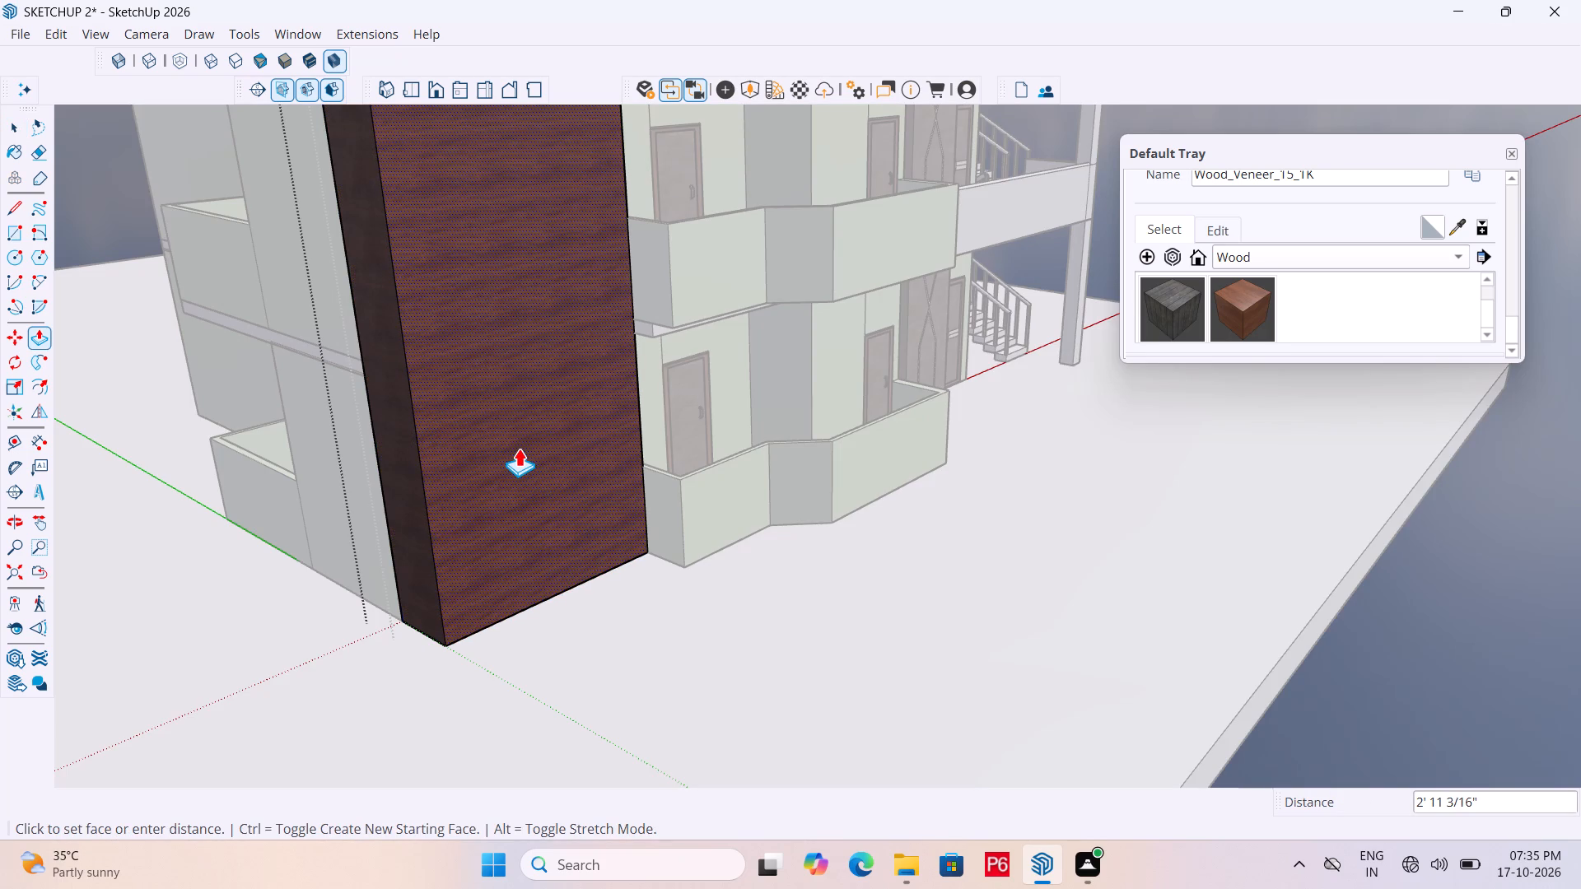
pyautogui.write('6"')
pyautogui.press('Return')
pyautogui.moveTo(291, 512); pyautogui.dragTo(338, 510, button='middle')
pyautogui.press('space')
pyautogui.click(1428, 574)
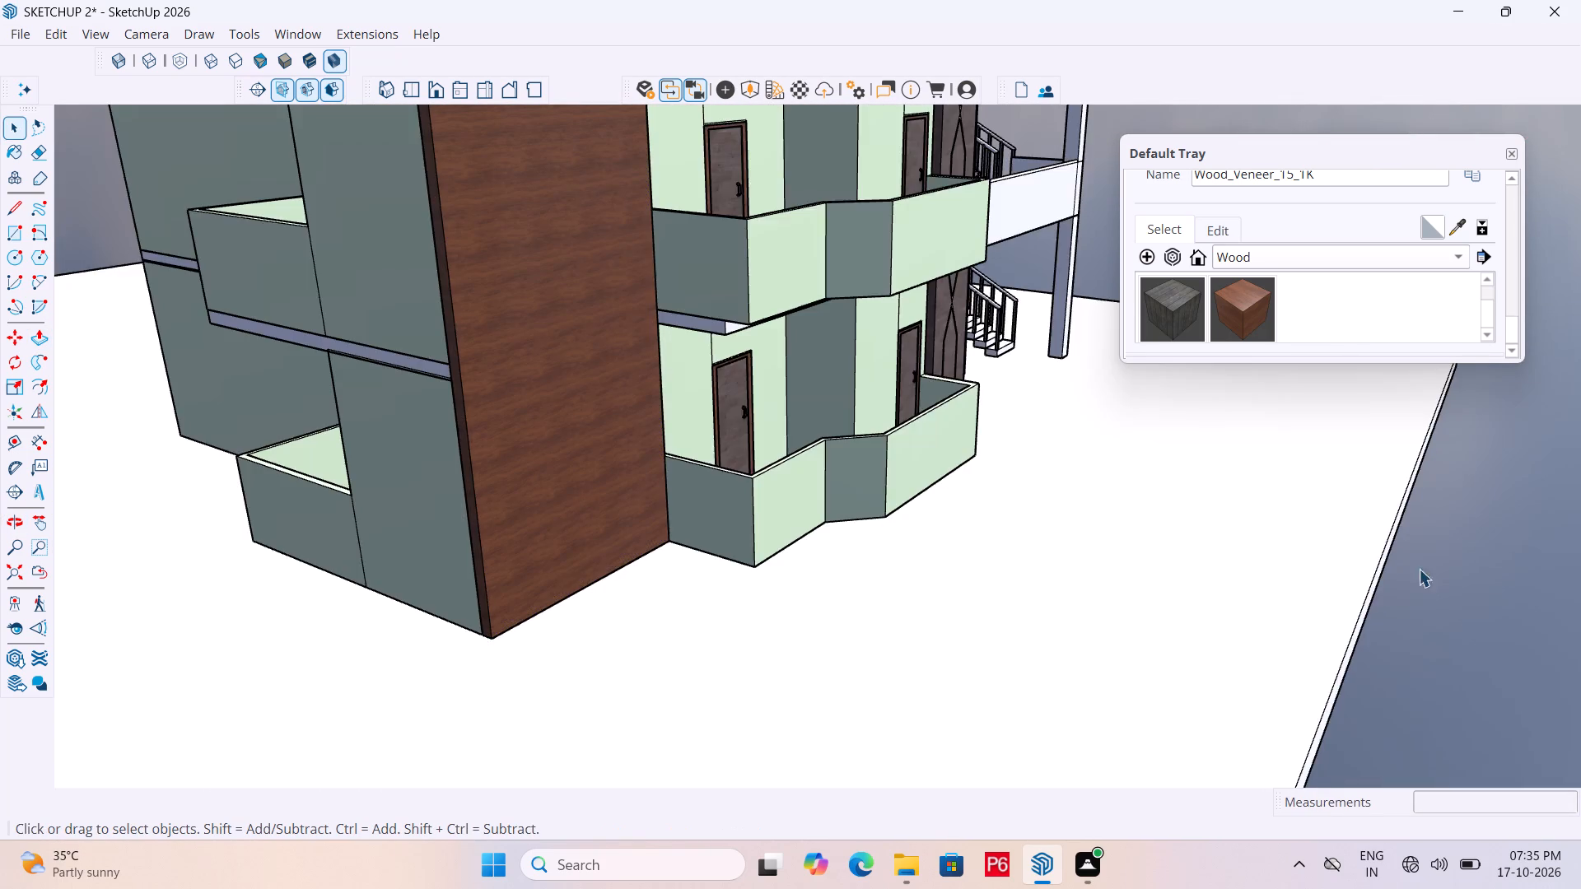
# Save the model.
pyautogui.scroll(-4, 652, 448)
pyautogui.hotkey('ctrl', 's')
pyautogui.hotkey('ctrl', 's')
pyautogui.hotkey('ctrl', 's')
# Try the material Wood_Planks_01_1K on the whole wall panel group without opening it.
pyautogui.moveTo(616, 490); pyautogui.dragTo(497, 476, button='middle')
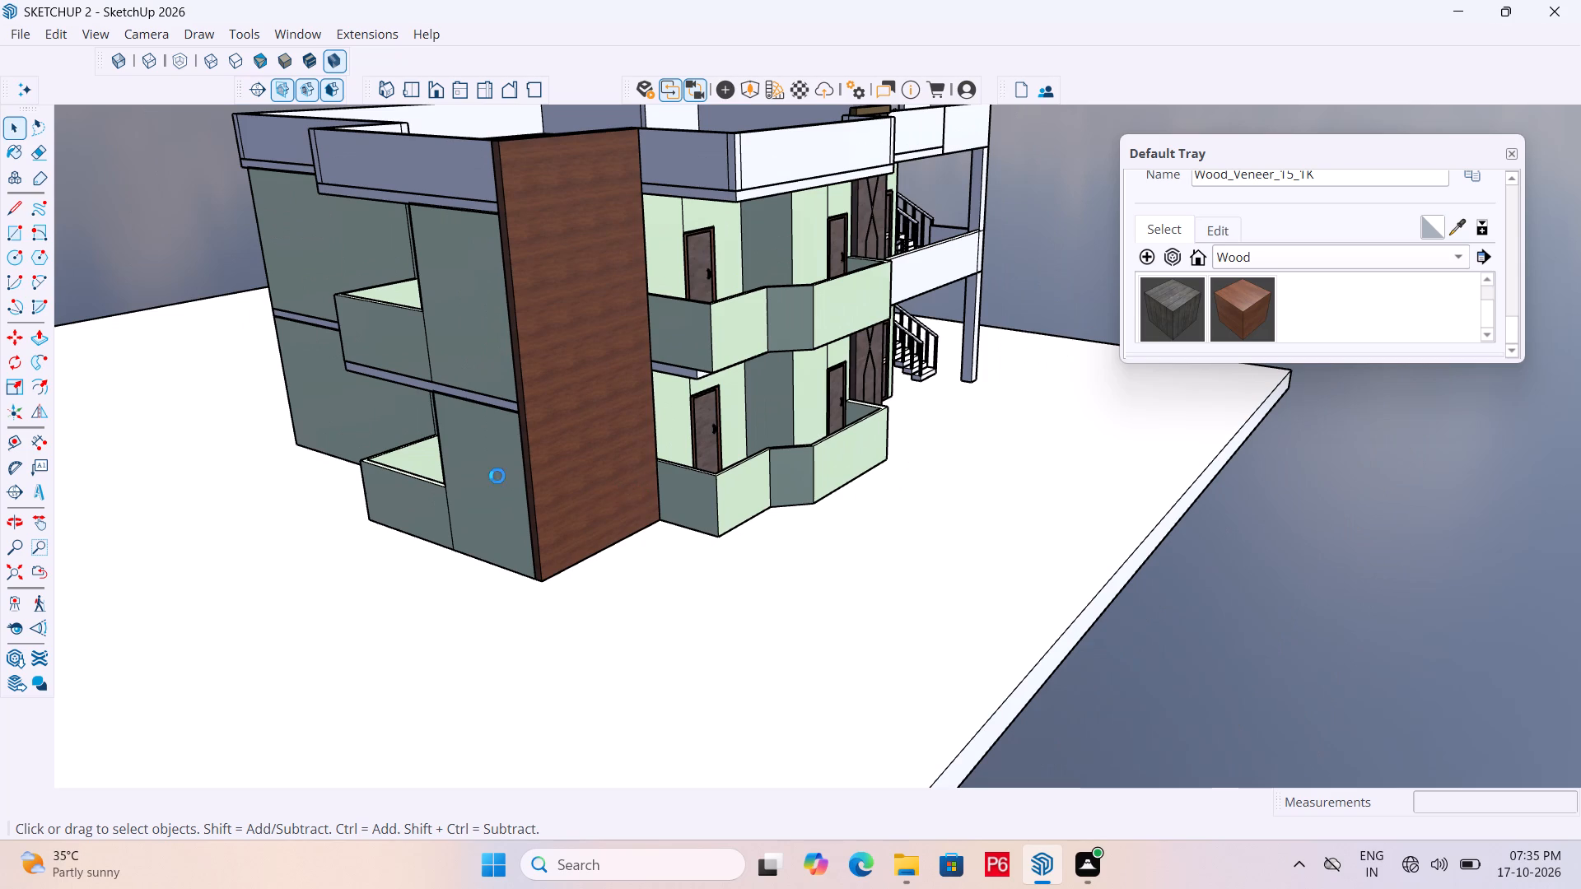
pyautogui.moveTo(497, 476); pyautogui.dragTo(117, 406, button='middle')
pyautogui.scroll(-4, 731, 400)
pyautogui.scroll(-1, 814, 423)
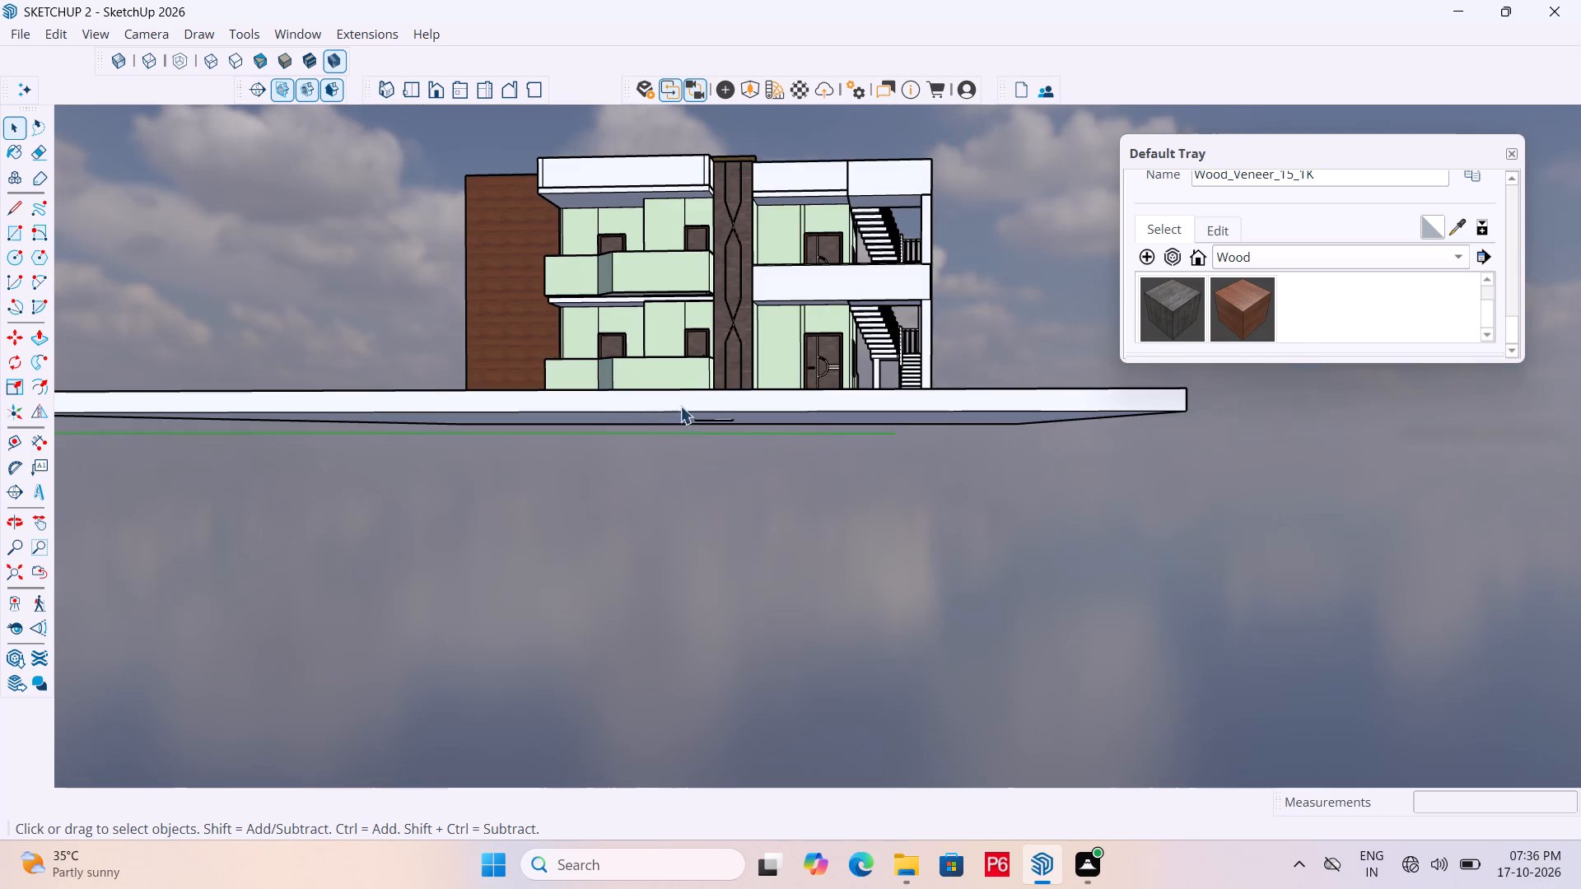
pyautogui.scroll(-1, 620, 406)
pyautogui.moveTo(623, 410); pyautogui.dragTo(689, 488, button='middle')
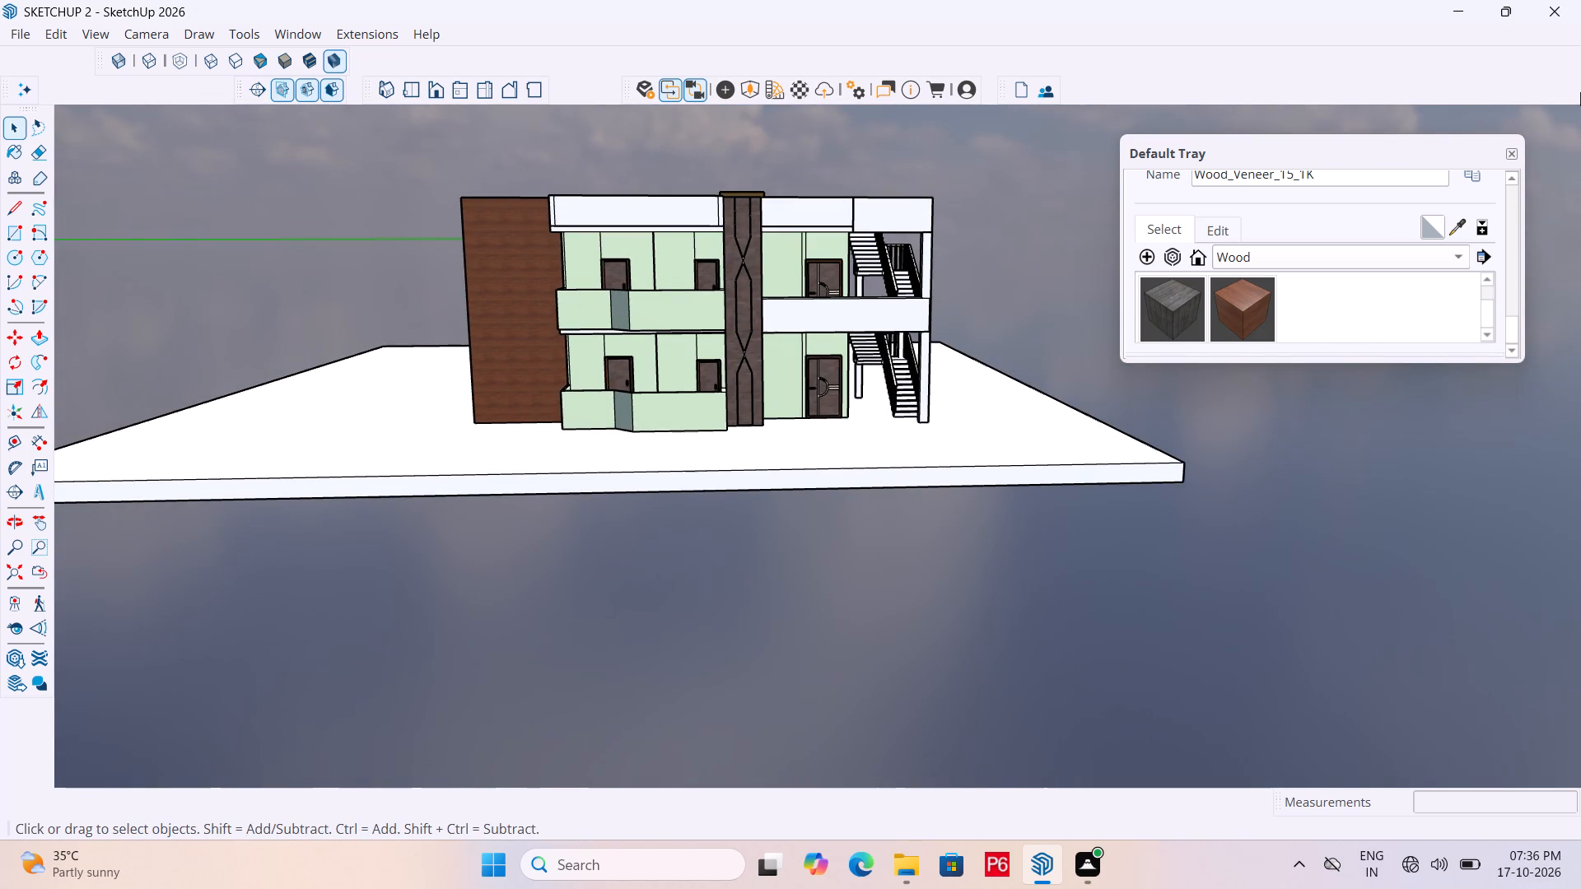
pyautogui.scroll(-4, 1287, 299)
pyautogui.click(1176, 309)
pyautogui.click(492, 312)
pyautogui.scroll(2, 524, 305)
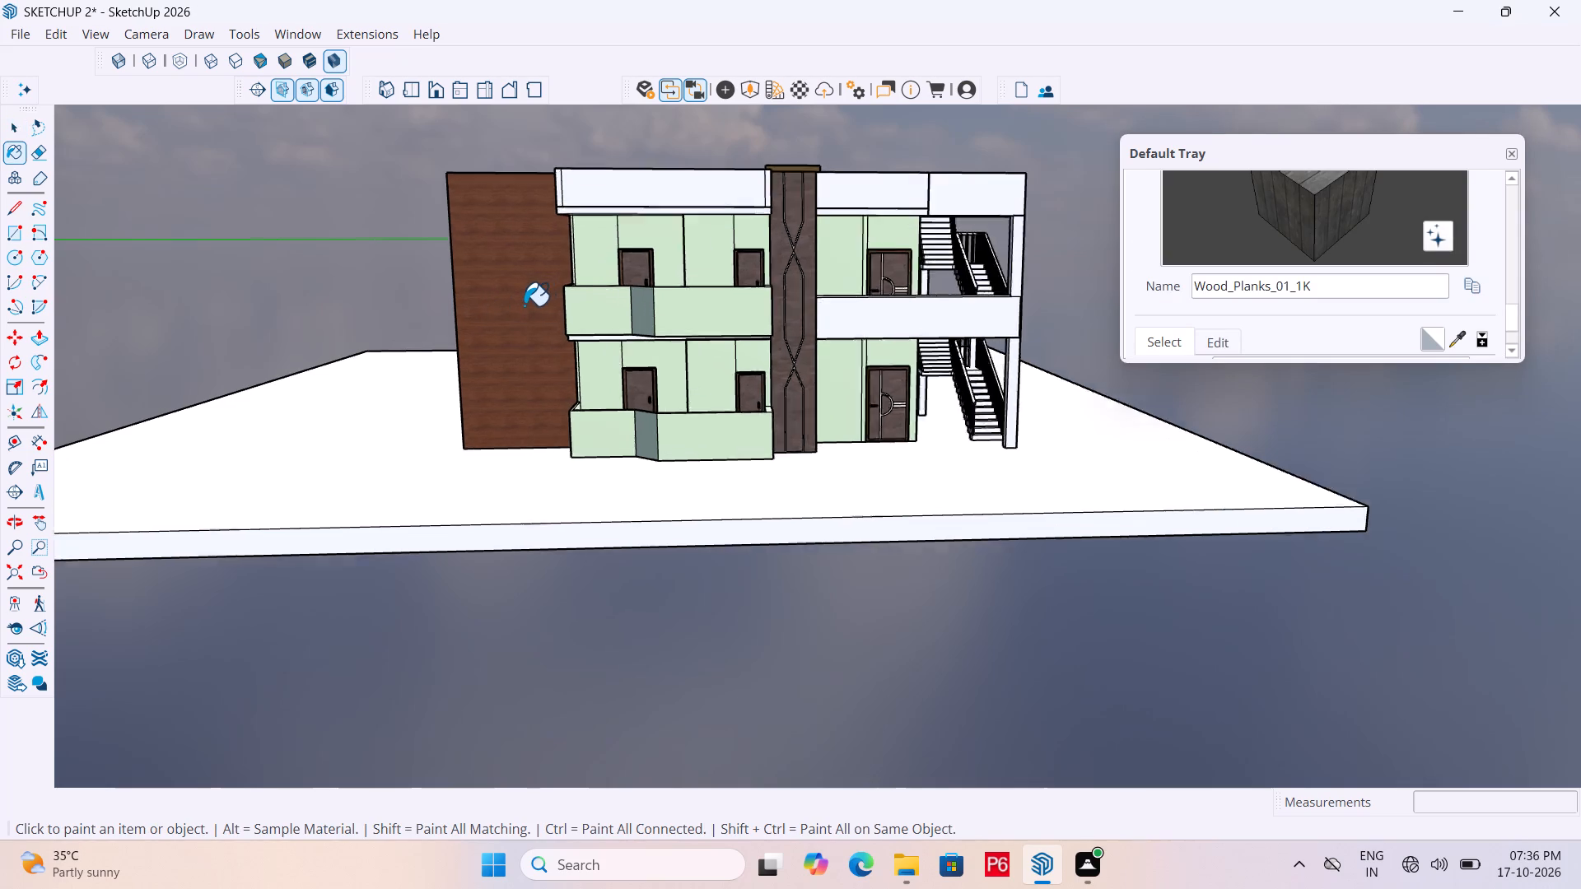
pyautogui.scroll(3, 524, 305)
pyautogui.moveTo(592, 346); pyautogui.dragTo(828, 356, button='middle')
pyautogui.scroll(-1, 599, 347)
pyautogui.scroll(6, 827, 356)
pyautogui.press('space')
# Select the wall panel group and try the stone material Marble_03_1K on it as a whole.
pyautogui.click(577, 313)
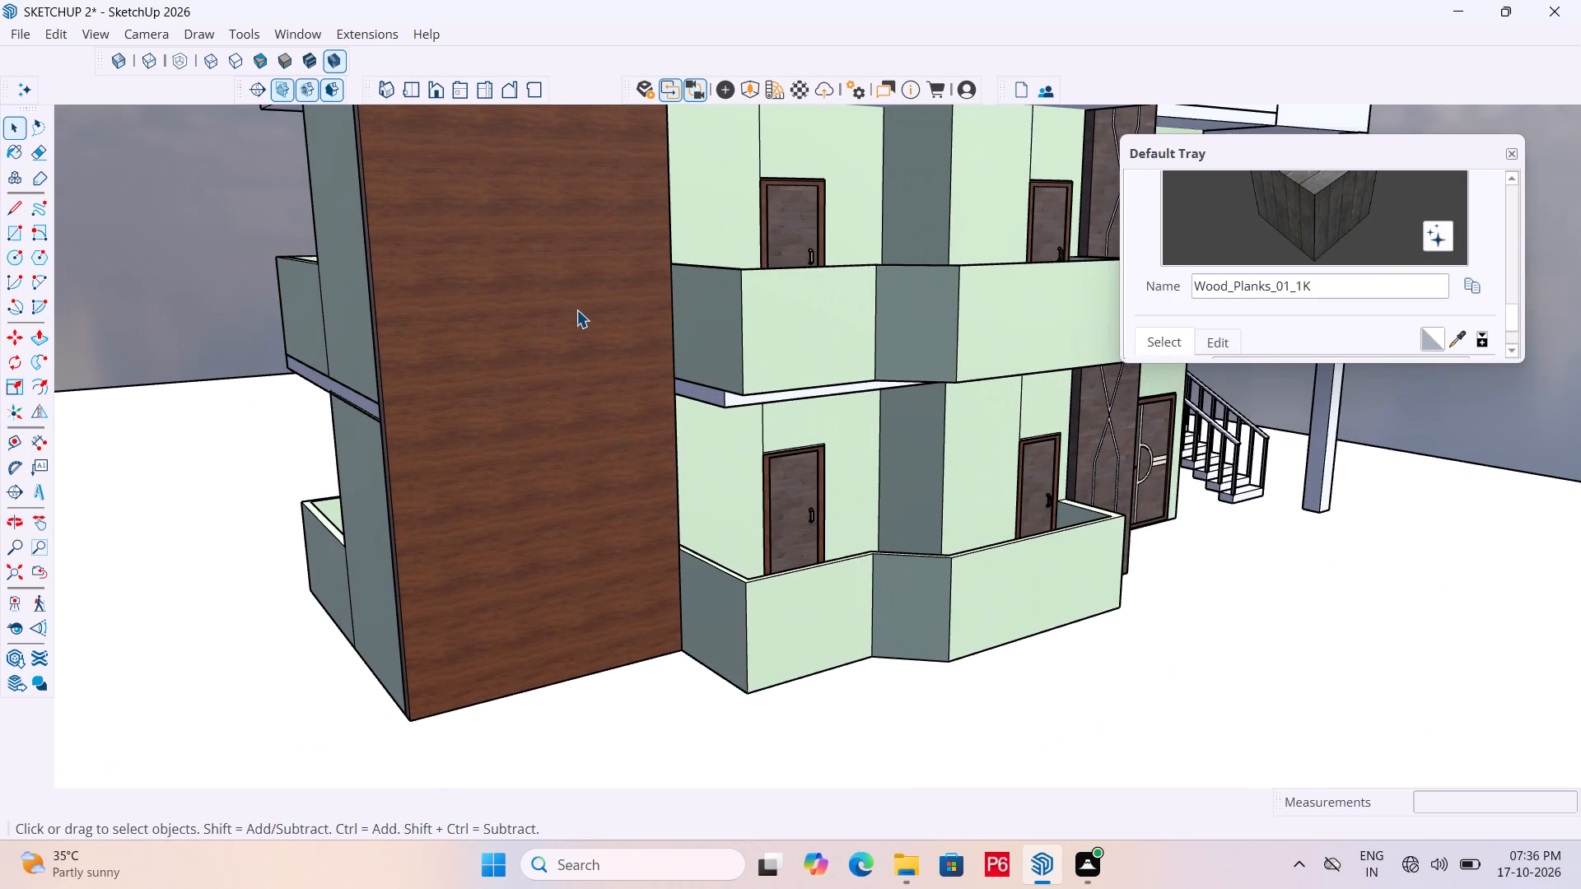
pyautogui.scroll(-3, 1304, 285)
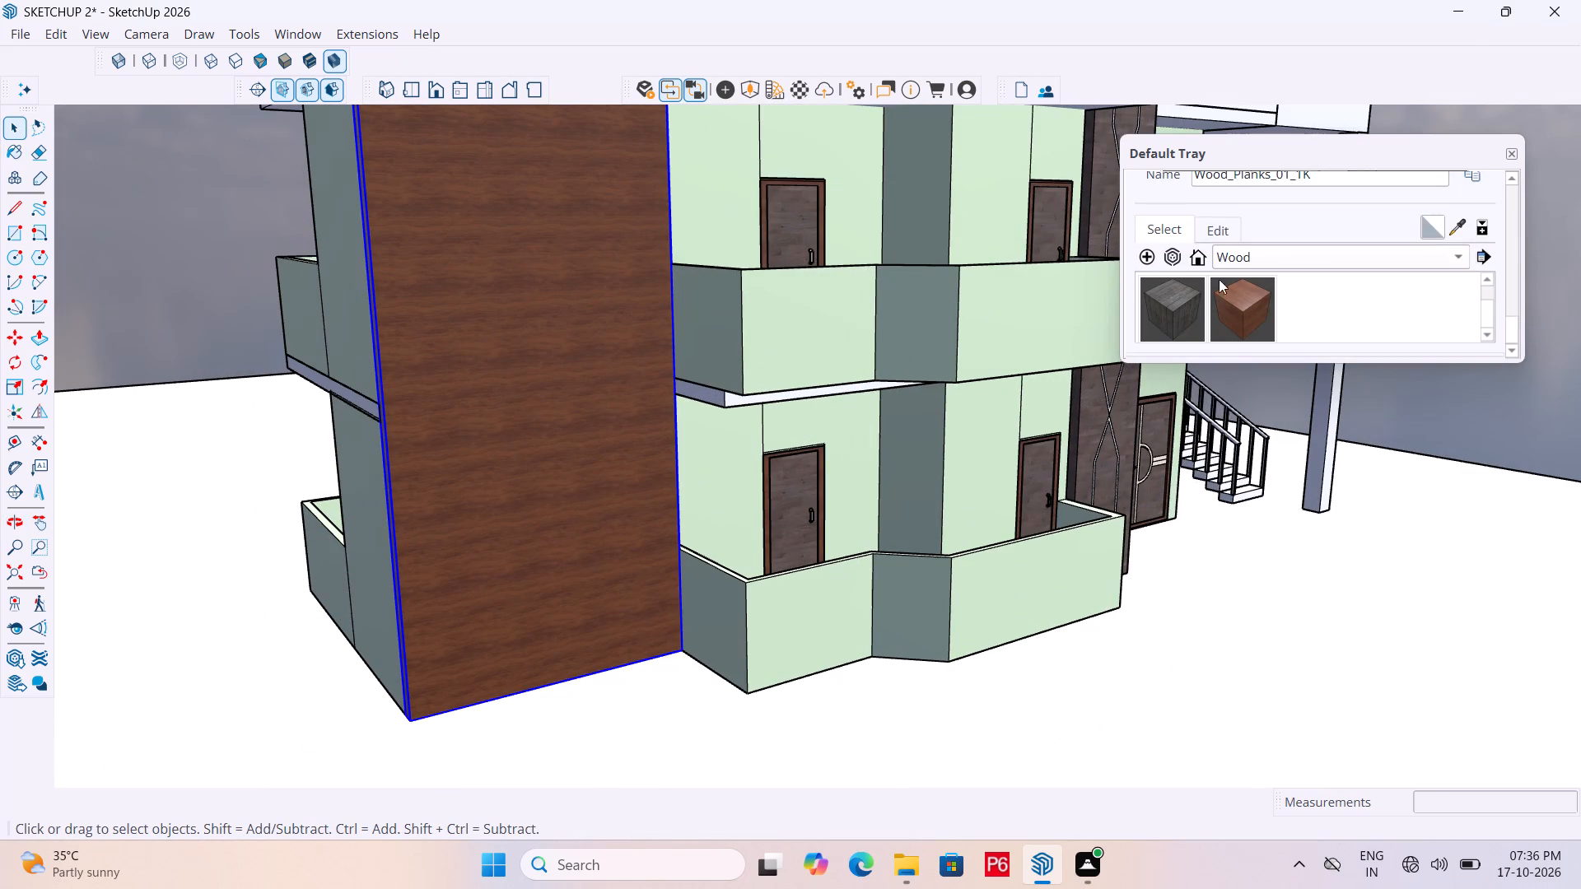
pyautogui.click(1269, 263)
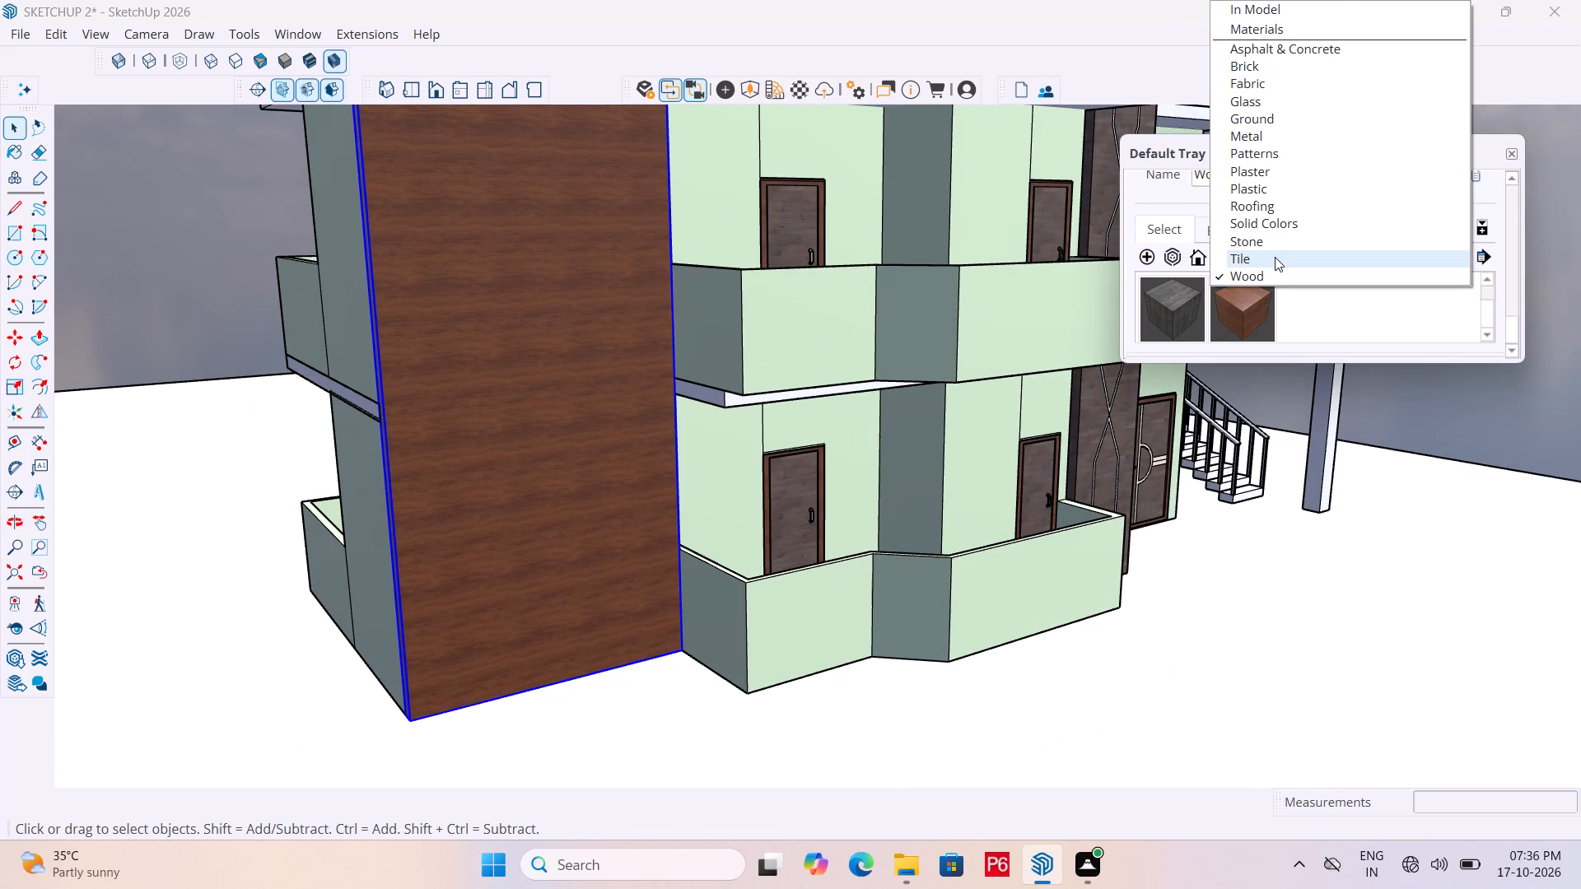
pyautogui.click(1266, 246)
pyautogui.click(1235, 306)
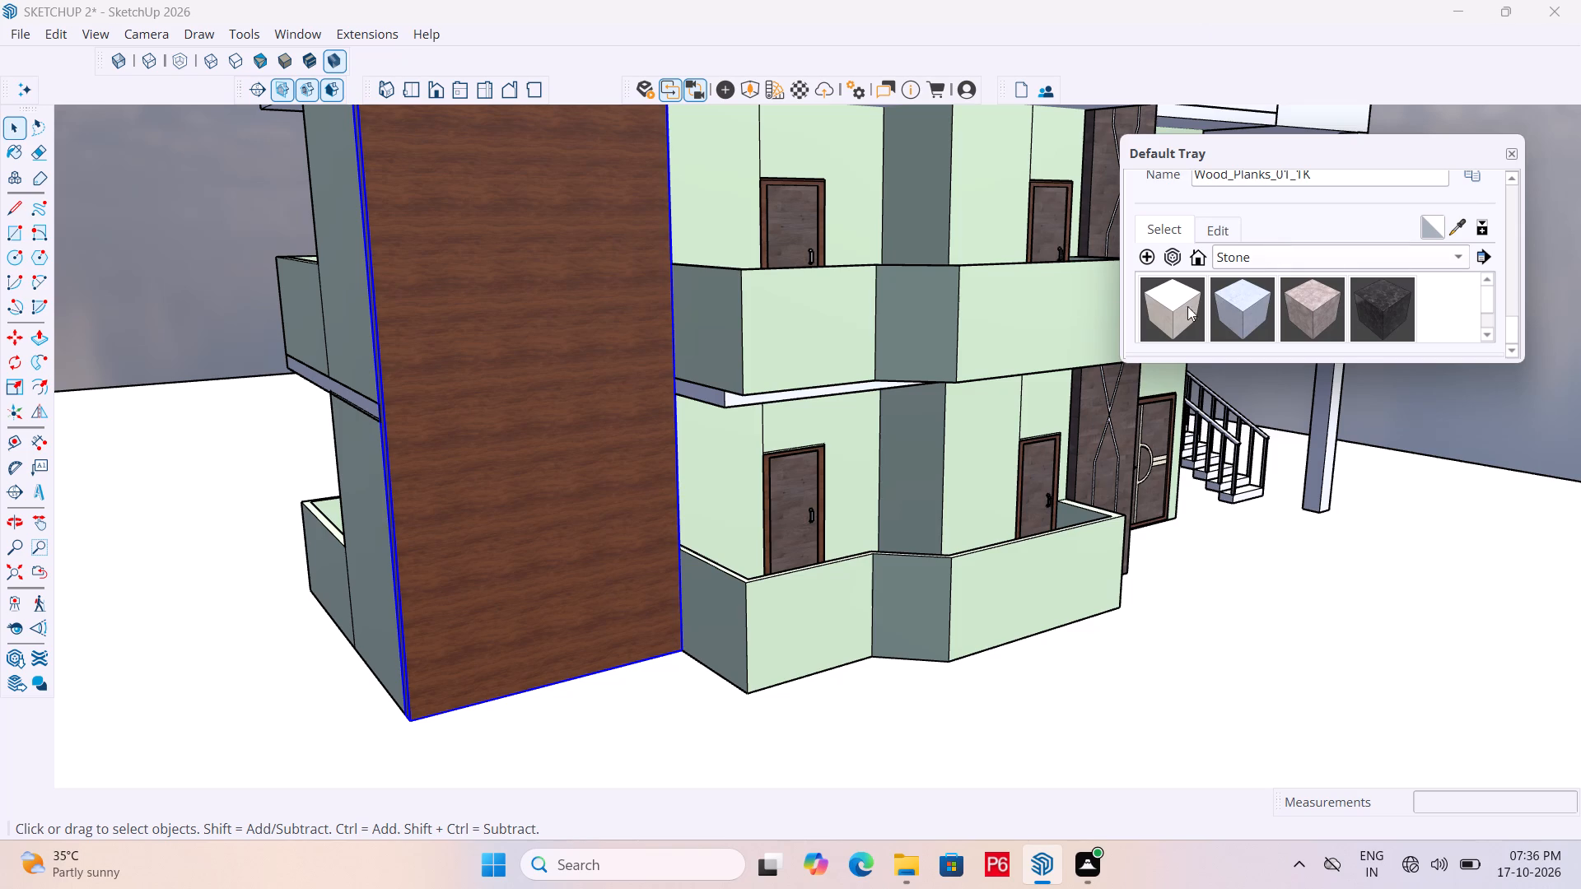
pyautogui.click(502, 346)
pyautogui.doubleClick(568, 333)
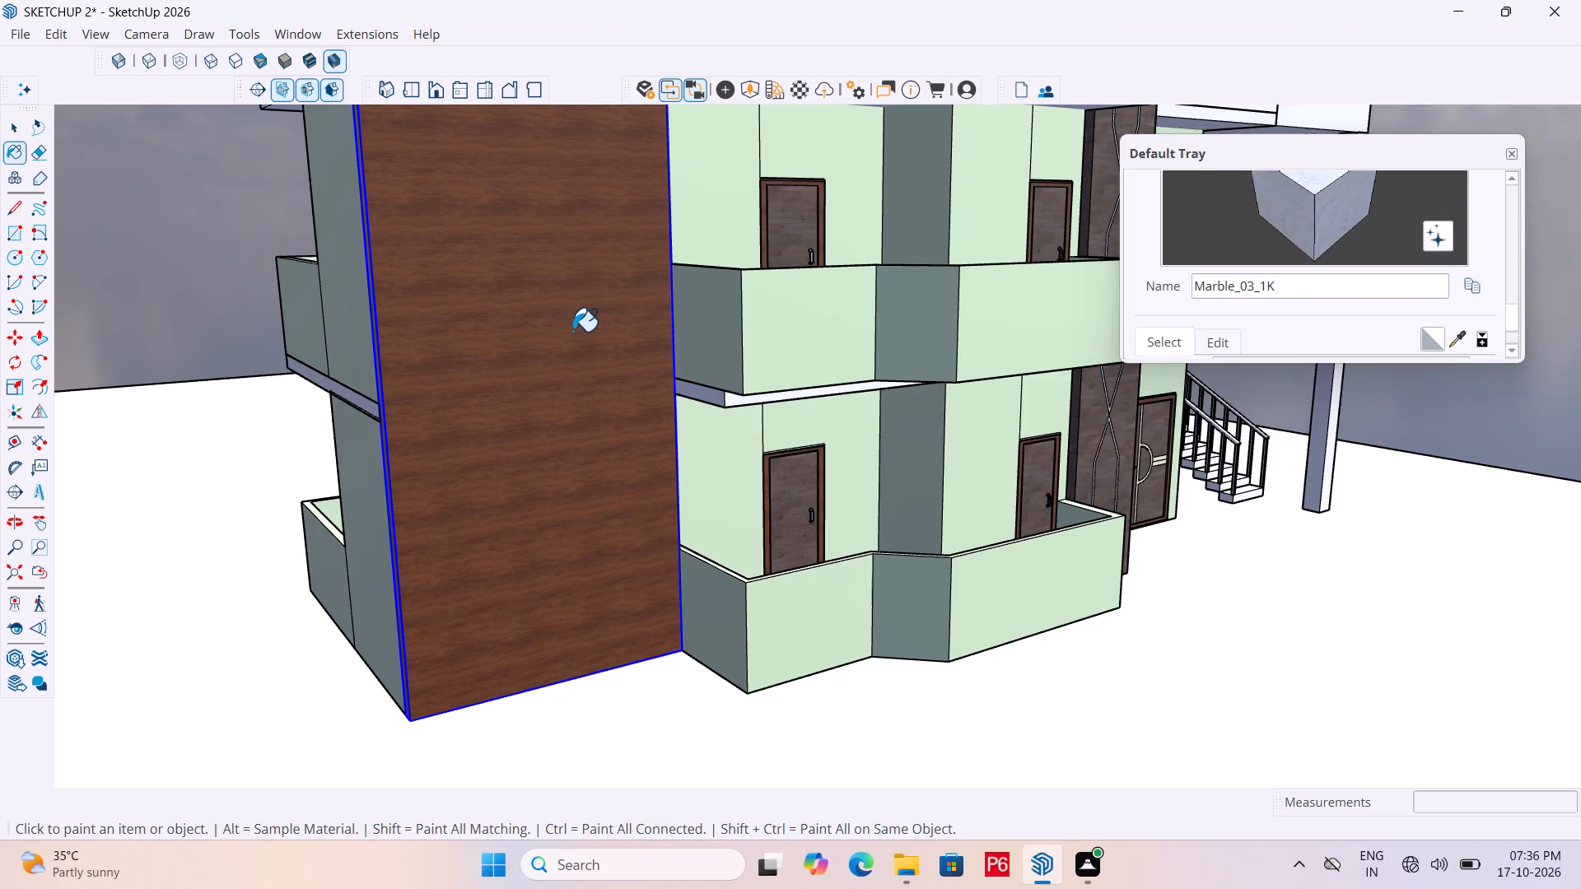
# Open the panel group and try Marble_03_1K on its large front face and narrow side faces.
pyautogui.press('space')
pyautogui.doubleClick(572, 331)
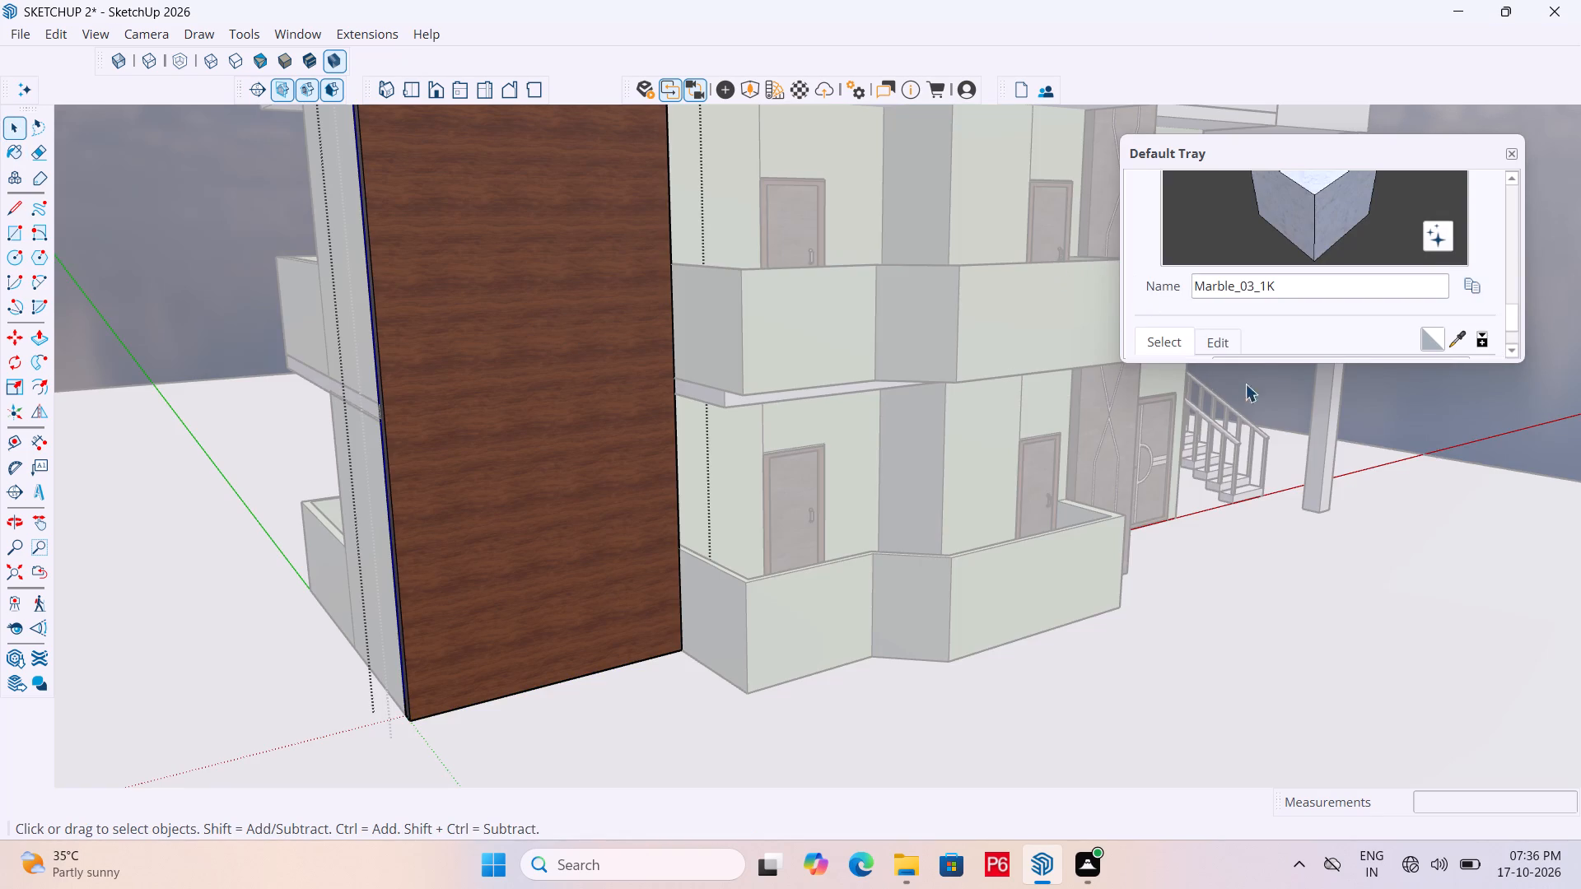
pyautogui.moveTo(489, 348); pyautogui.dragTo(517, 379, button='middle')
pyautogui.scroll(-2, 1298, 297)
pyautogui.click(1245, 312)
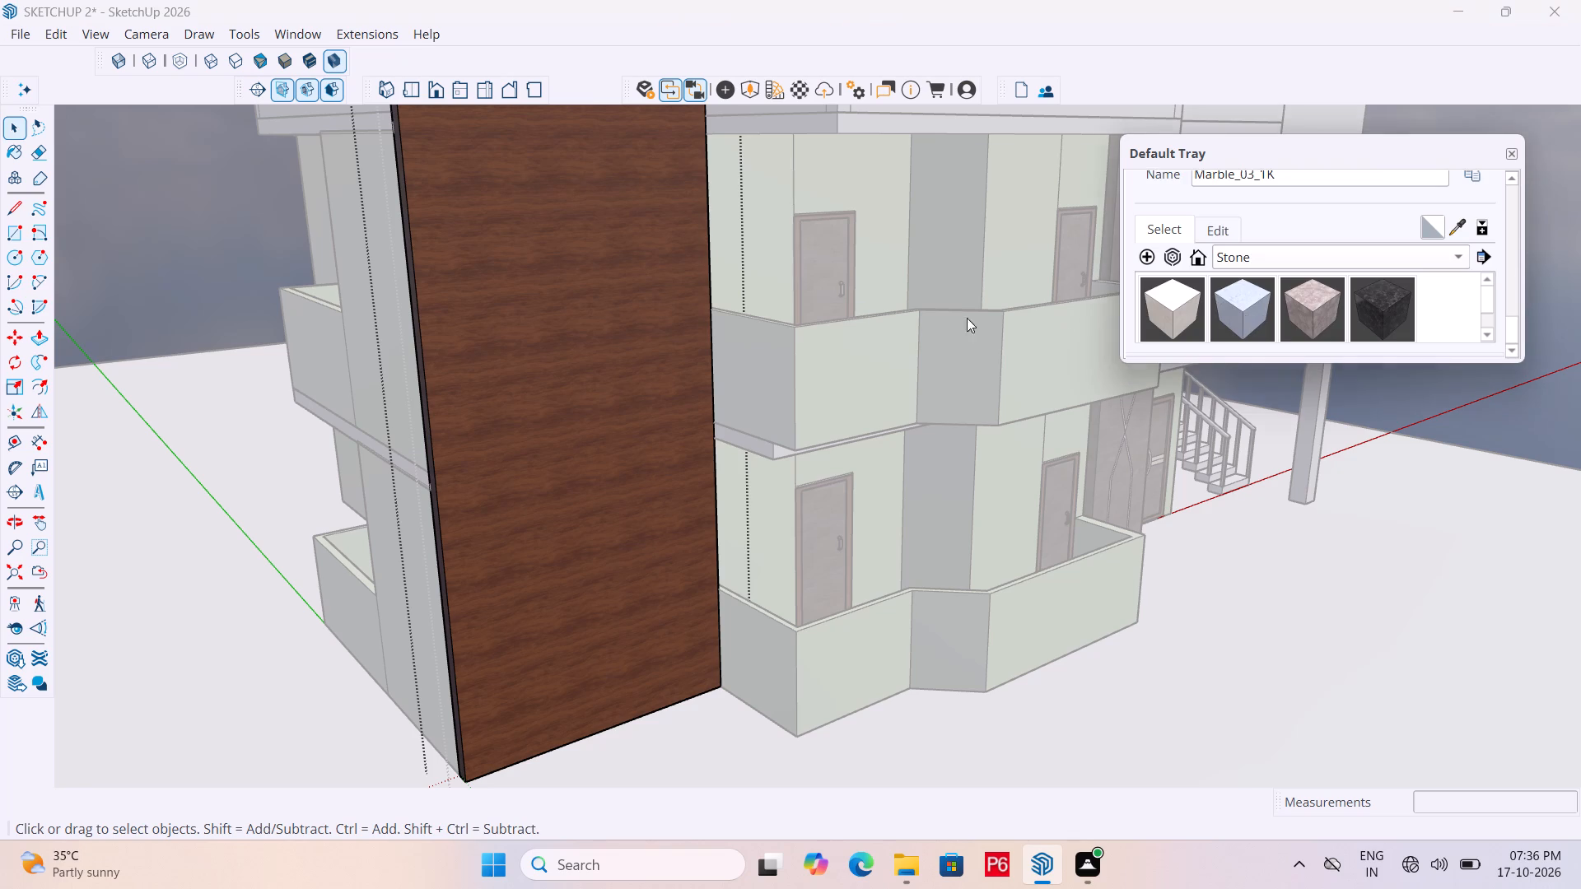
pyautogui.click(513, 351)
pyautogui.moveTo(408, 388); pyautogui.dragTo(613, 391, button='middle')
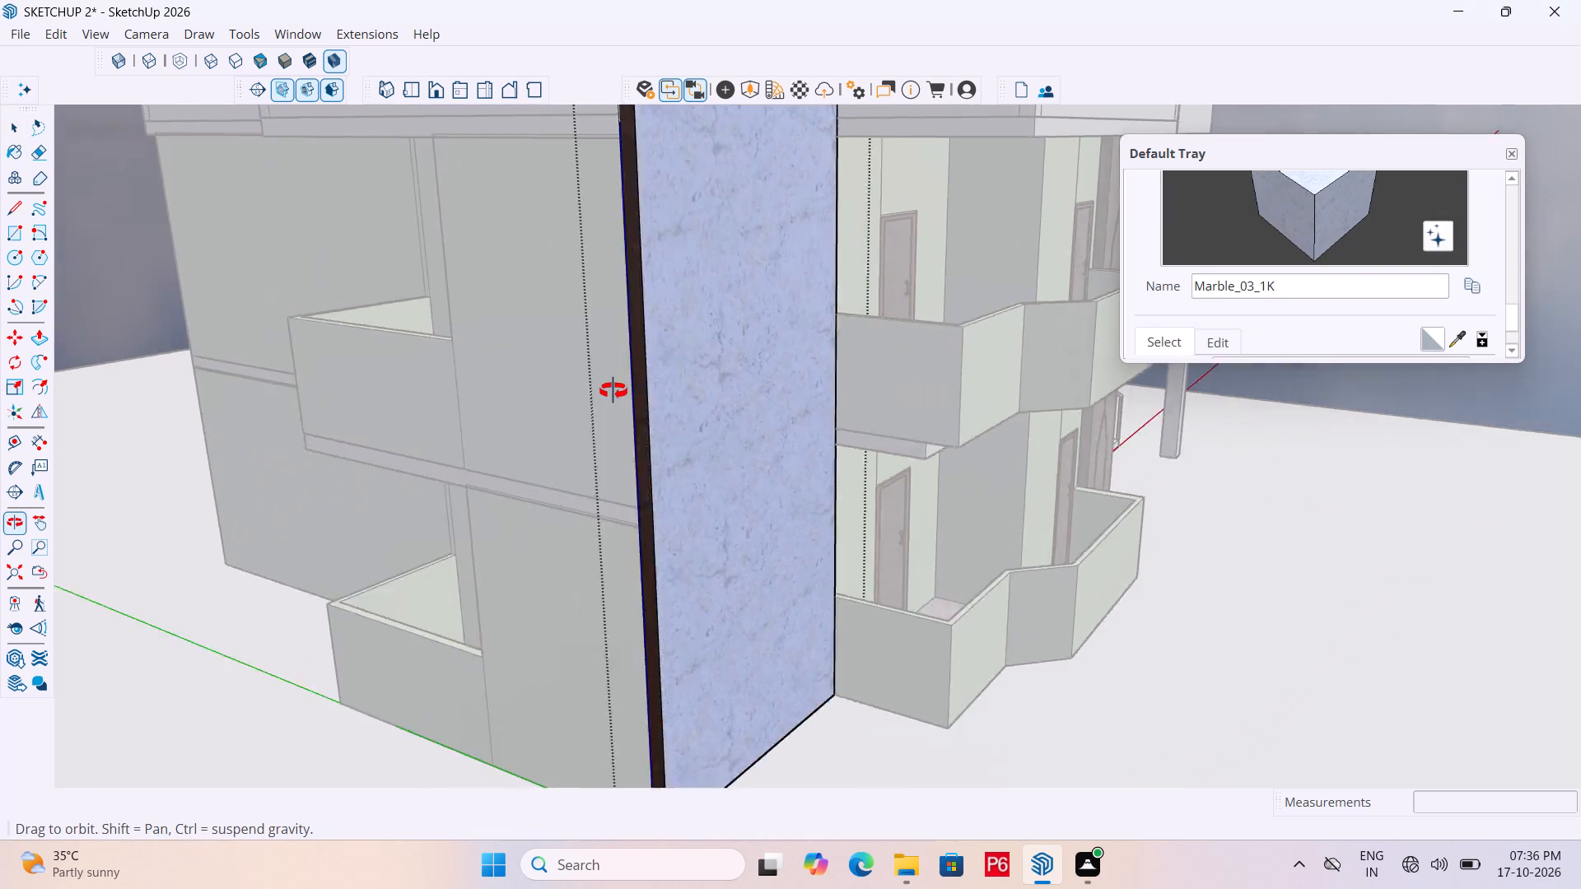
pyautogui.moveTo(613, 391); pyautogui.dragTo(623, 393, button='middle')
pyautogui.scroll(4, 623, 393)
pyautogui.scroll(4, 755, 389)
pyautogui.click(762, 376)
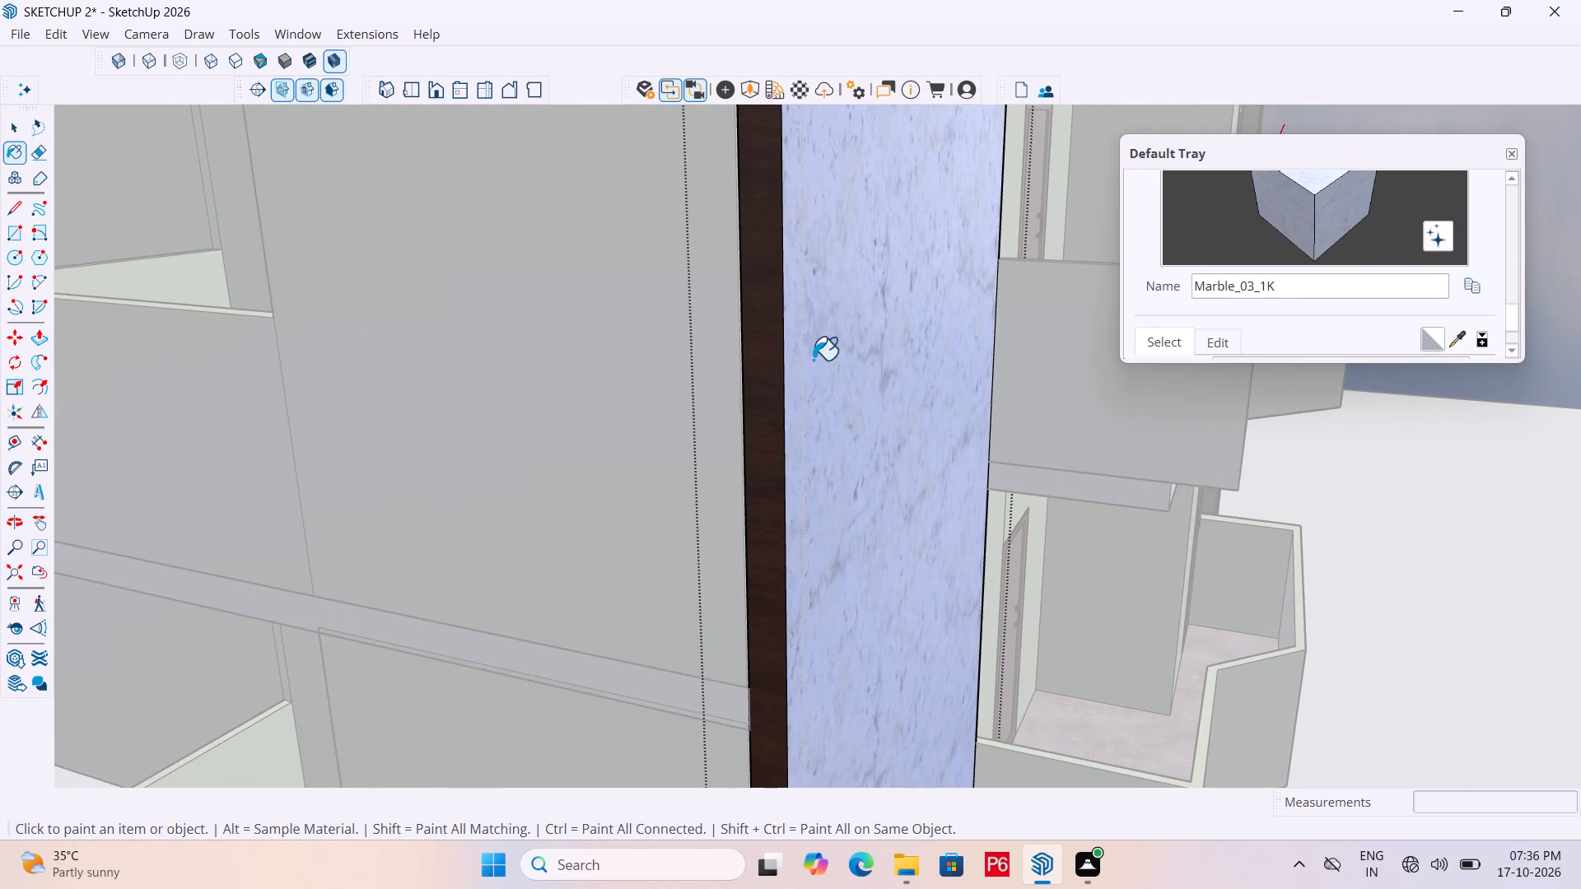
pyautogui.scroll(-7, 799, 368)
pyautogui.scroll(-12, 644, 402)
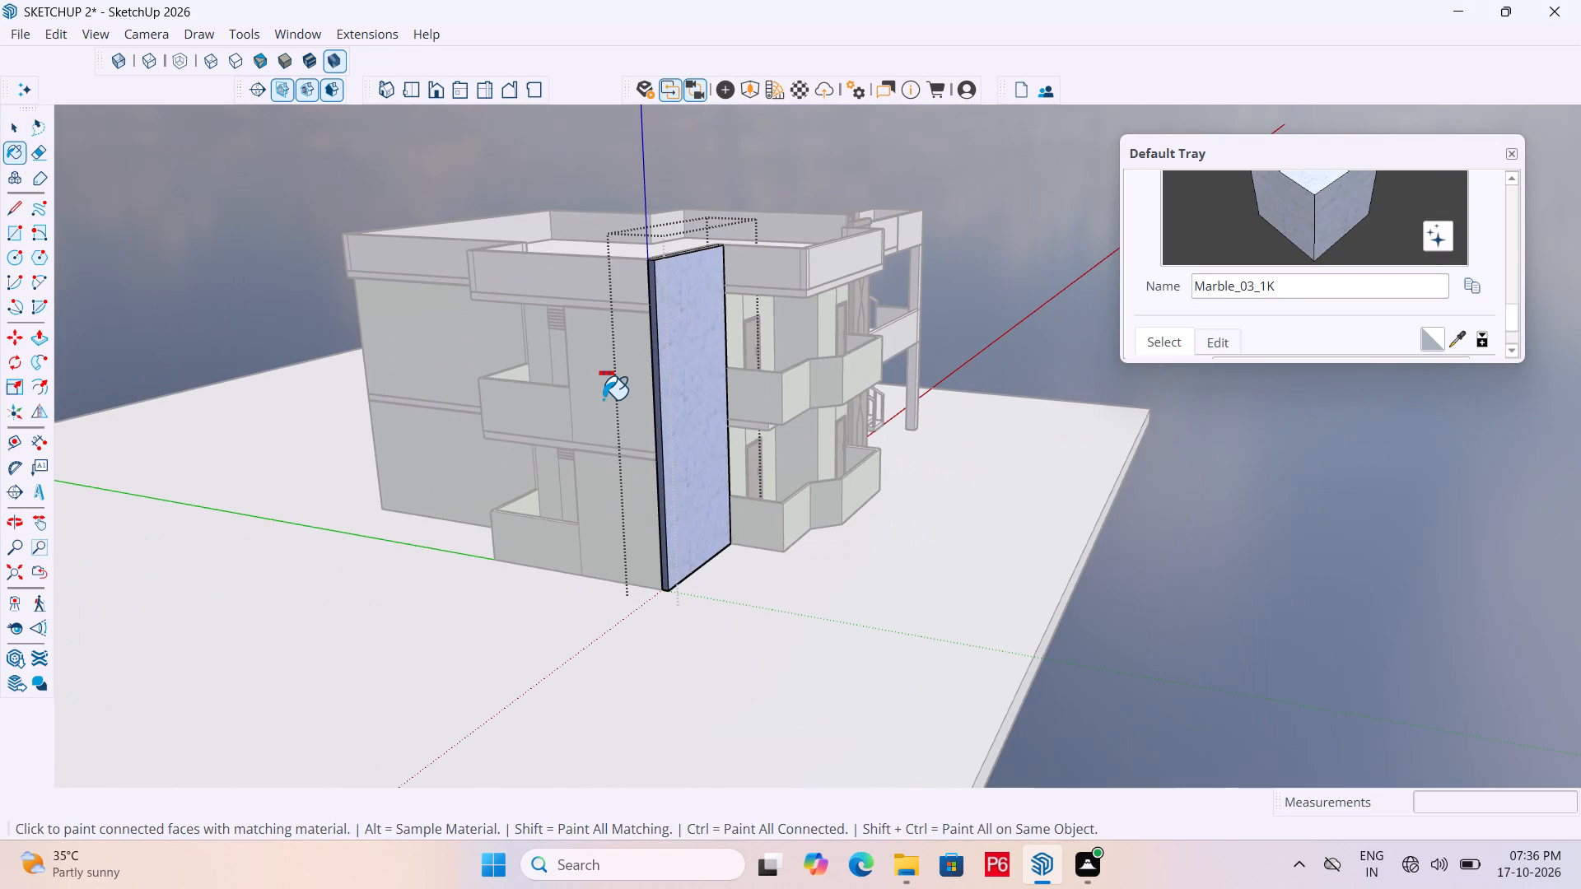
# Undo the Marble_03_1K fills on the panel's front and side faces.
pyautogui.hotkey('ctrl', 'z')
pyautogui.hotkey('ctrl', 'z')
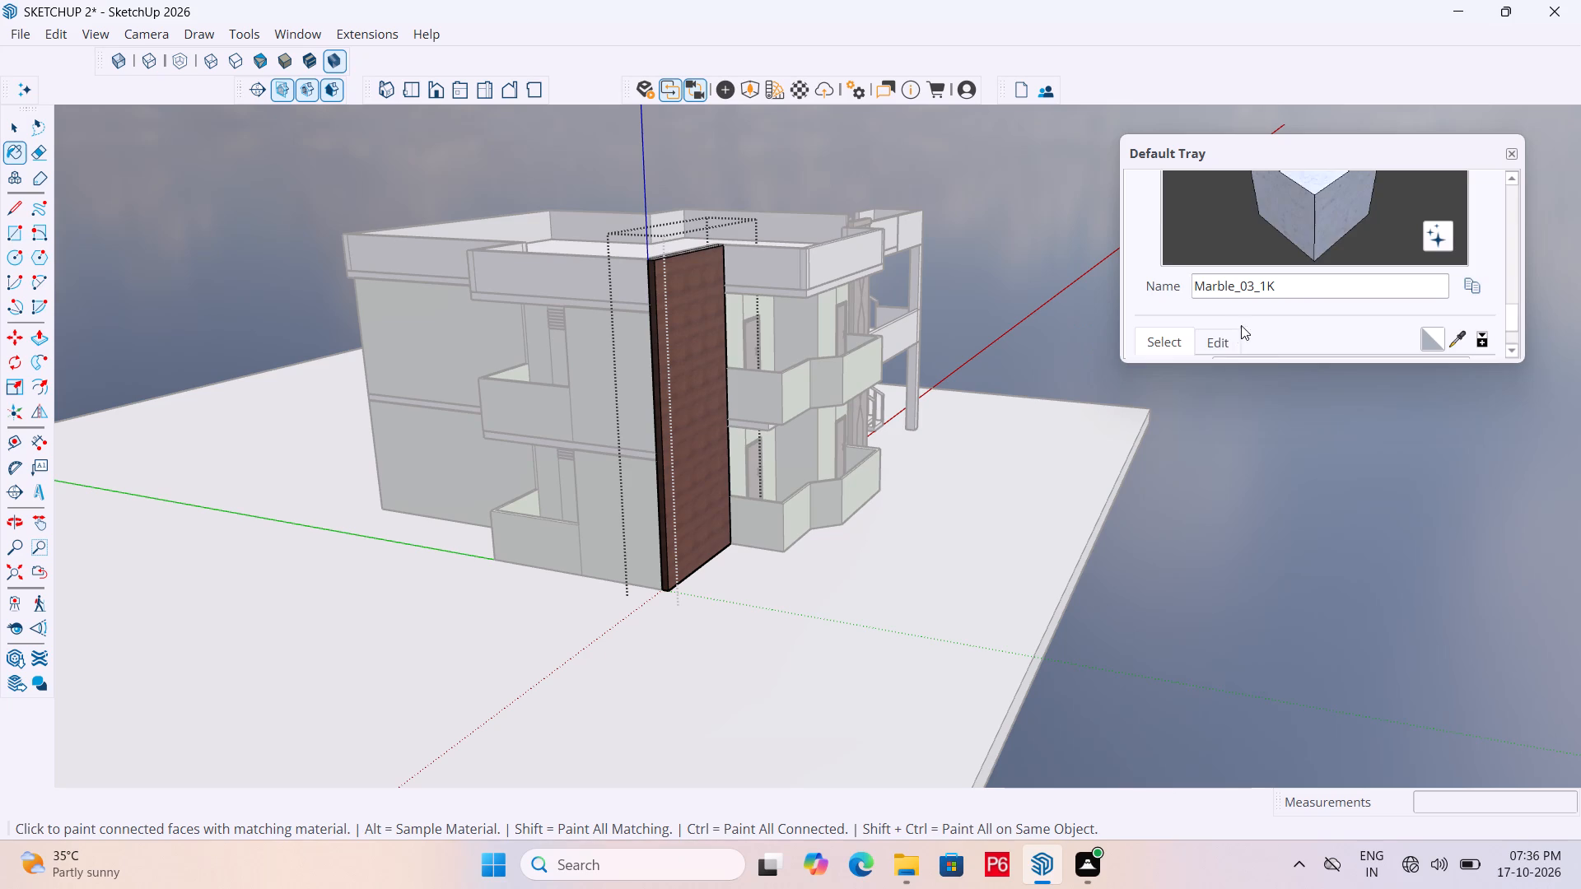
# Examine the building from several sides to judge how the wall panel's finish suits the facade.
pyautogui.scroll(-3, 1254, 320)
pyautogui.click(1439, 261)
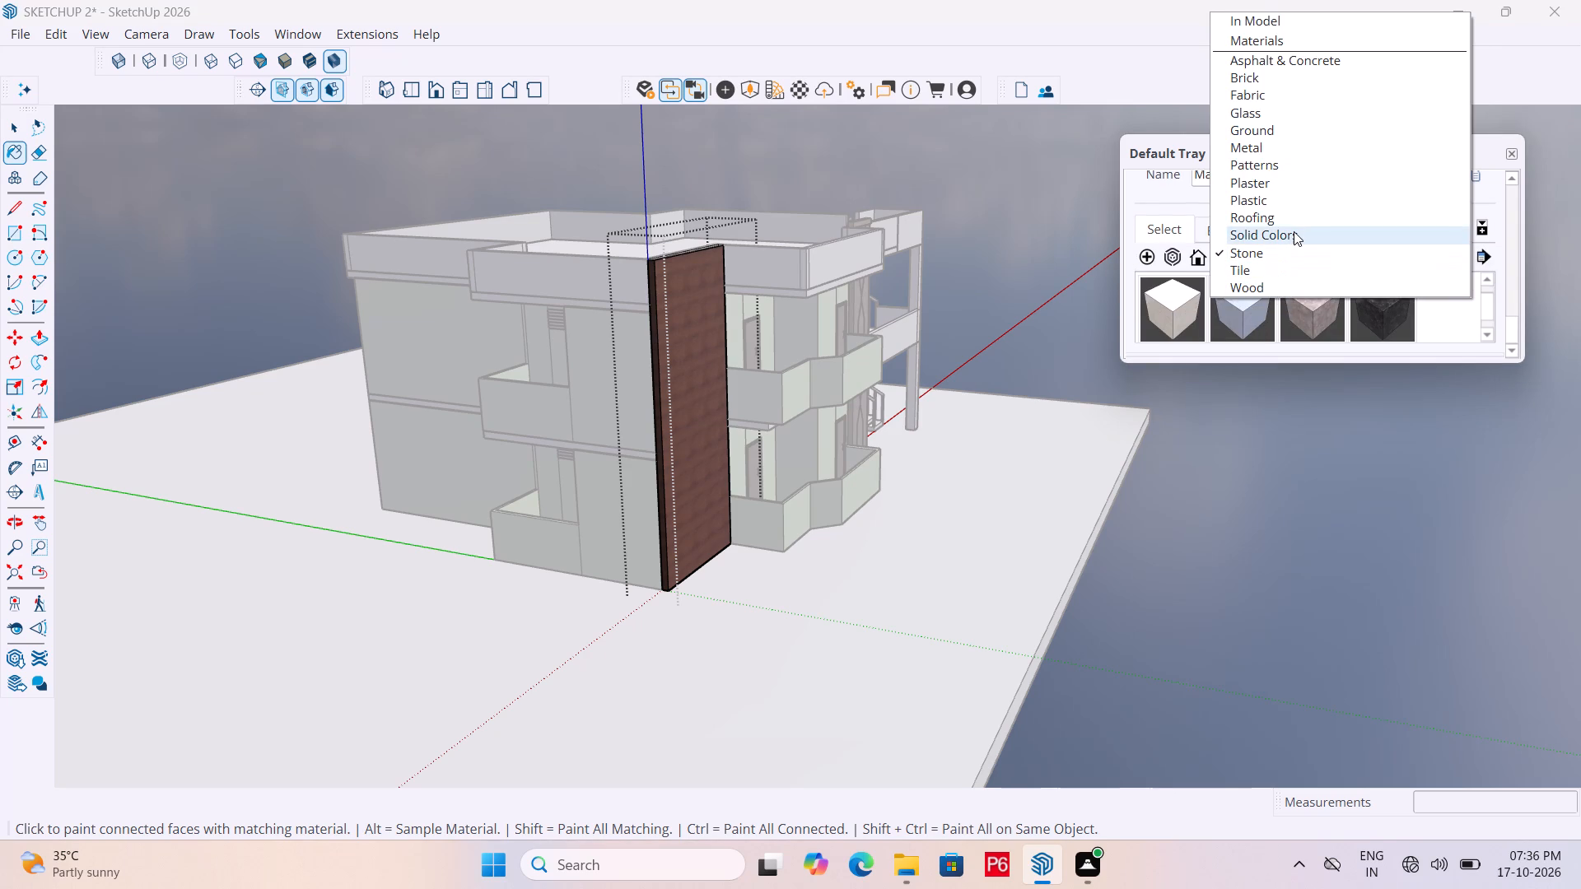
pyautogui.moveTo(1024, 387); pyautogui.dragTo(175, 342, button='middle')
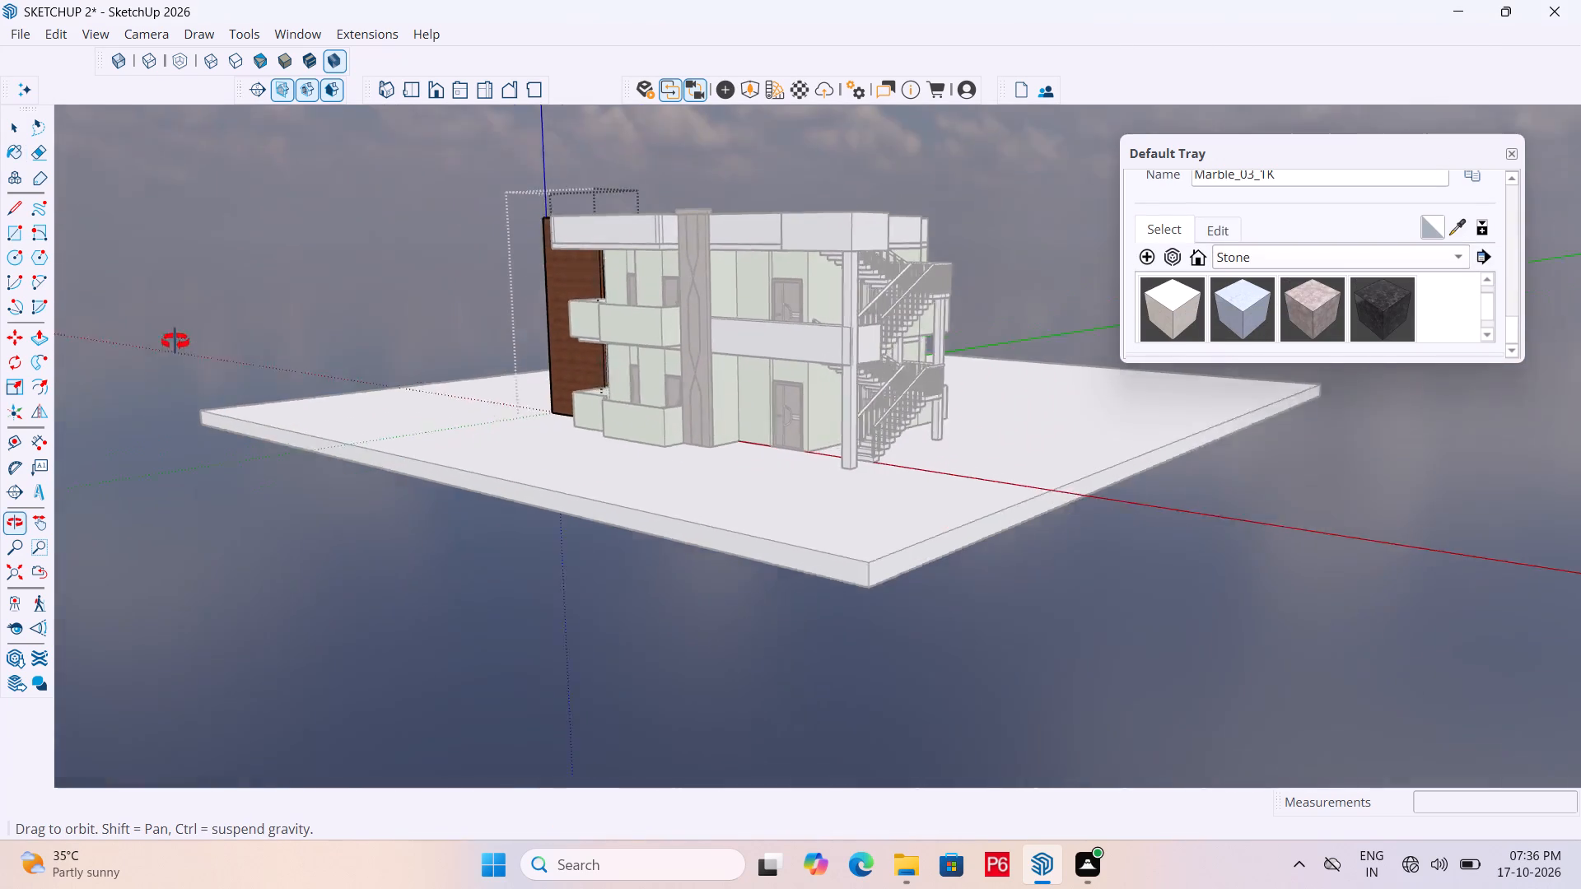
pyautogui.moveTo(175, 342); pyautogui.dragTo(131, 341, button='middle')
pyautogui.moveTo(1085, 370); pyautogui.dragTo(250, 368, button='middle')
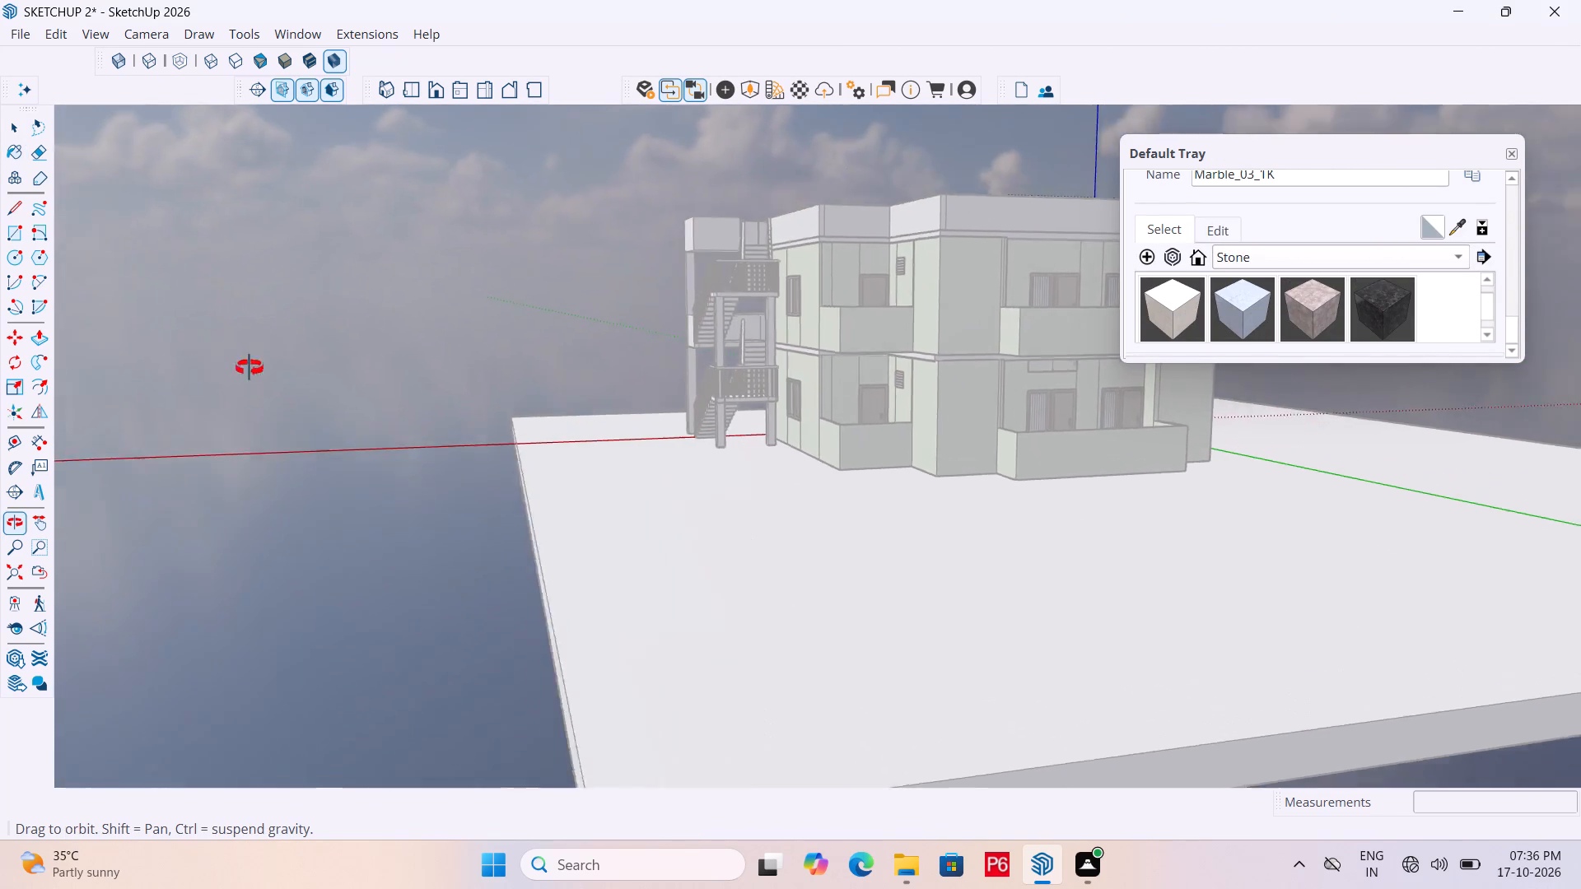
pyautogui.moveTo(250, 368); pyautogui.dragTo(1469, 519, button='middle')
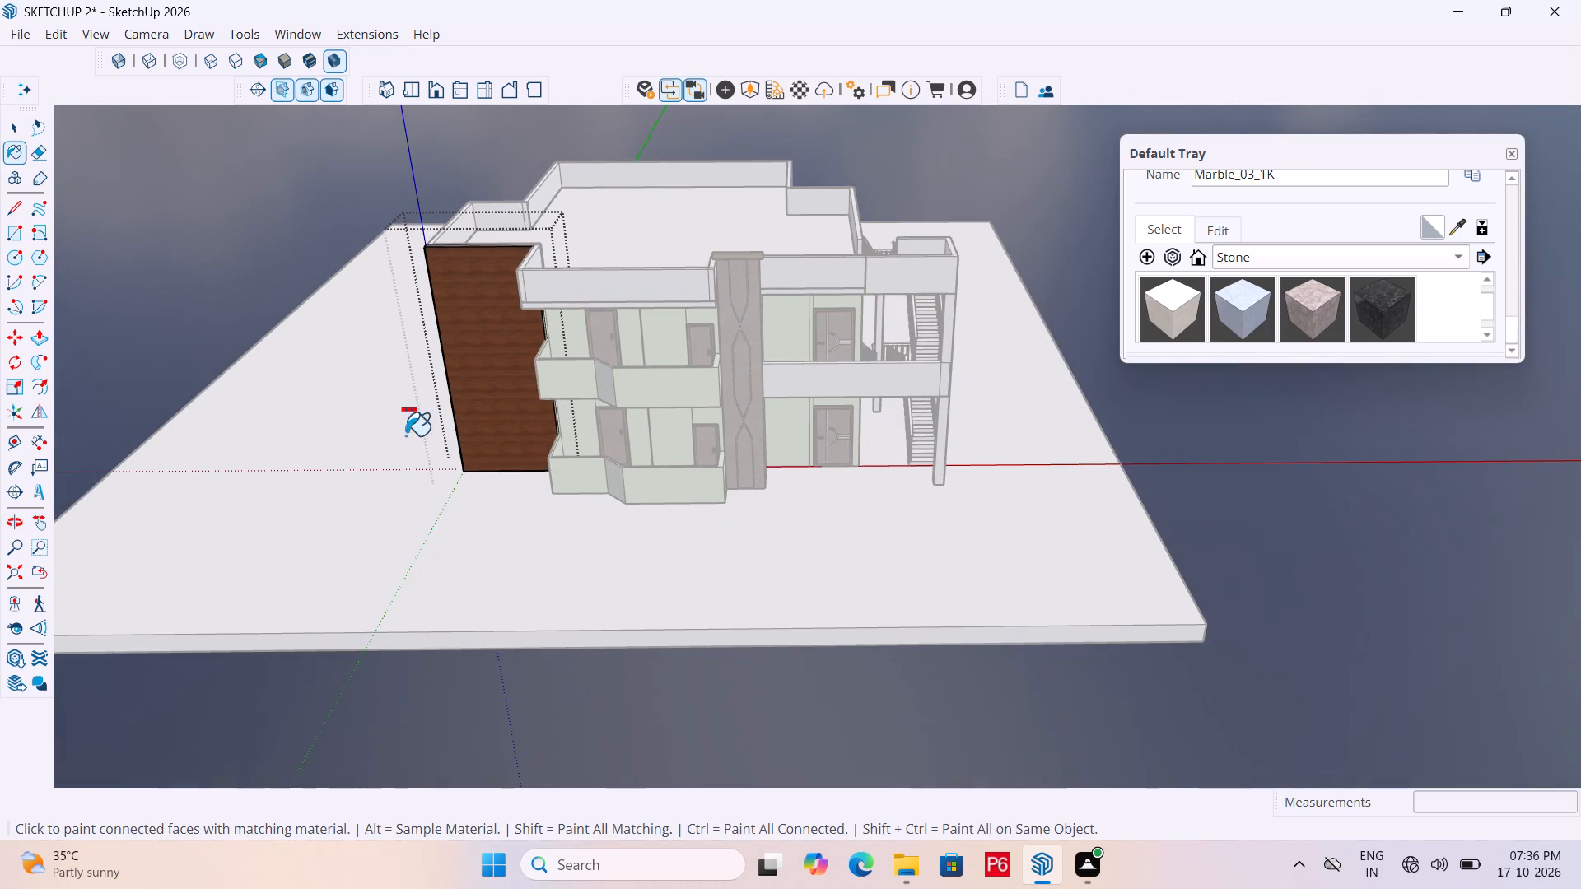
pyautogui.moveTo(405, 435); pyautogui.dragTo(930, 427, button='middle')
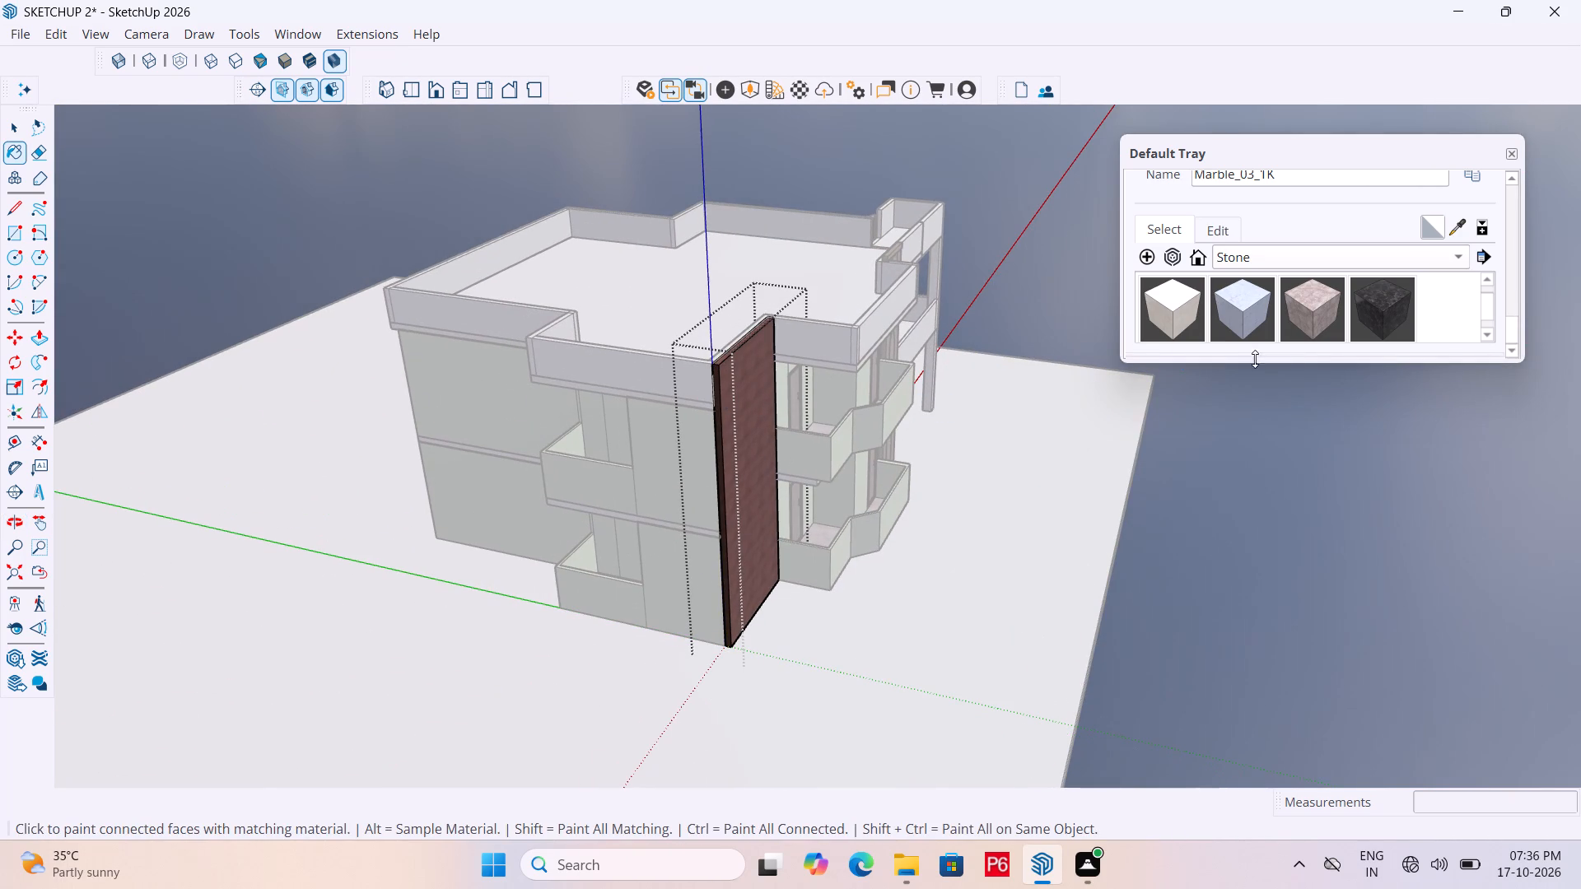
# Browse the Solid Colors material collection for a plain dark colour to use on the wall panel.
pyautogui.press('space')
pyautogui.scroll(-3, 1337, 296)
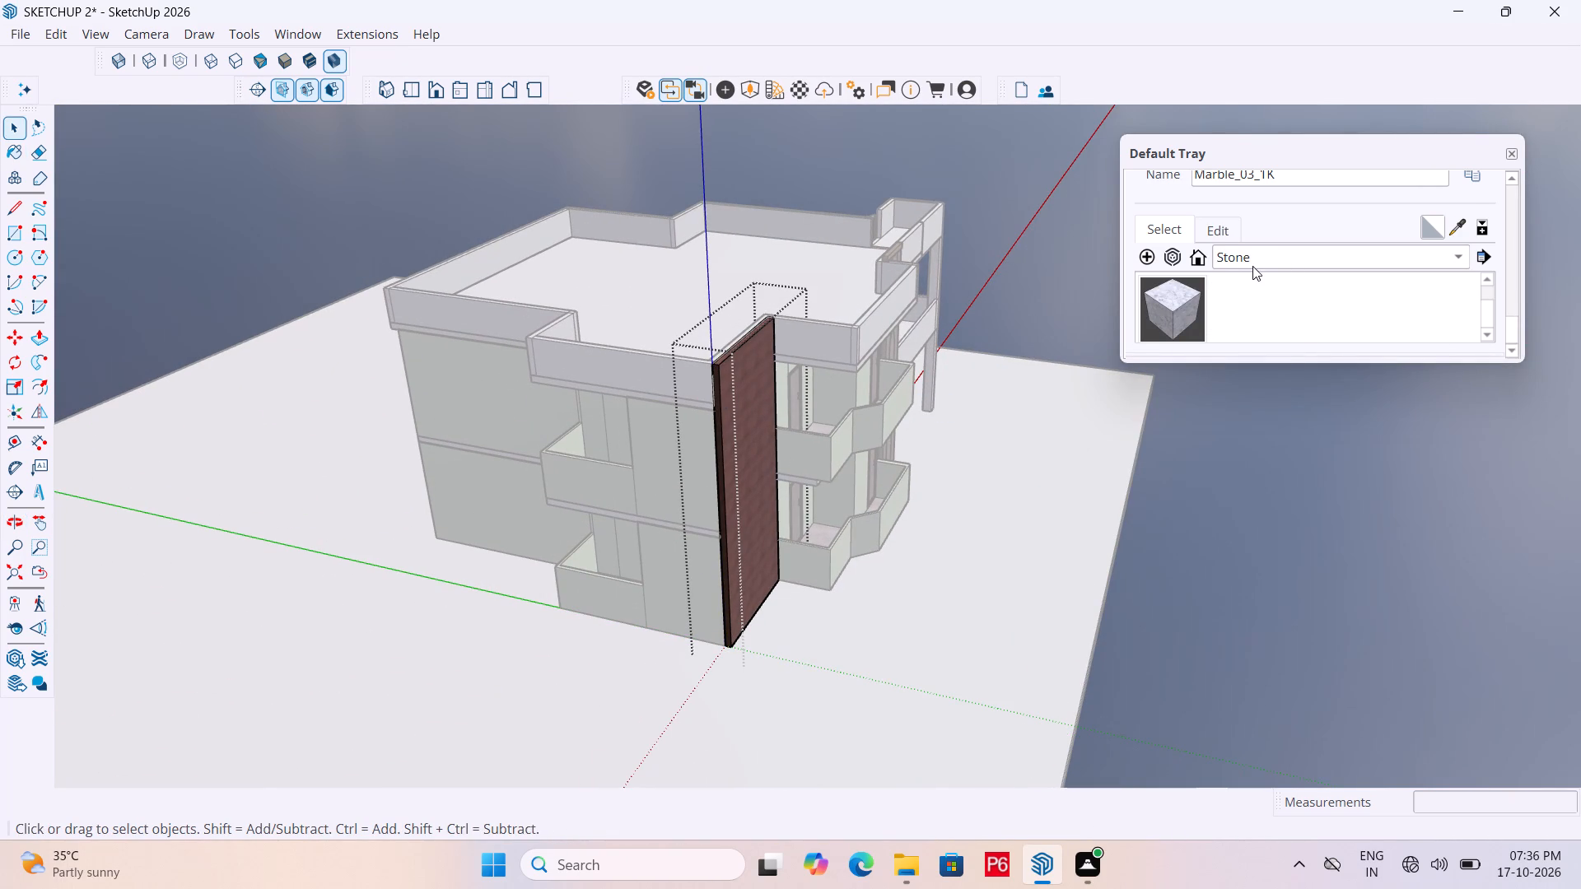
pyautogui.click(1255, 266)
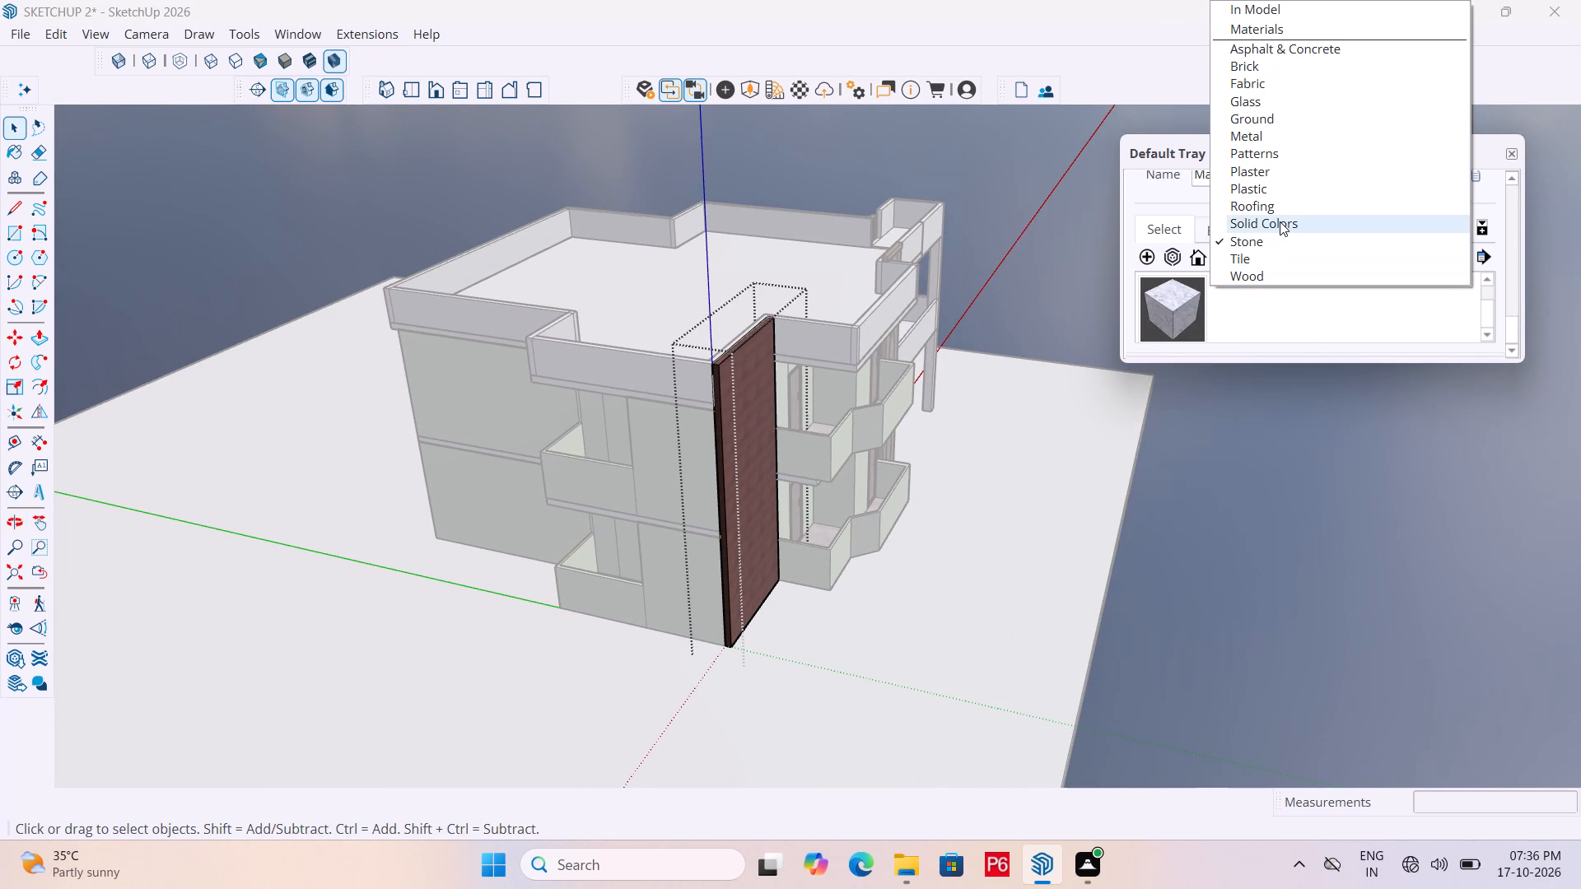
pyautogui.doubleClick(1280, 221)
pyautogui.scroll(-4, 1271, 231)
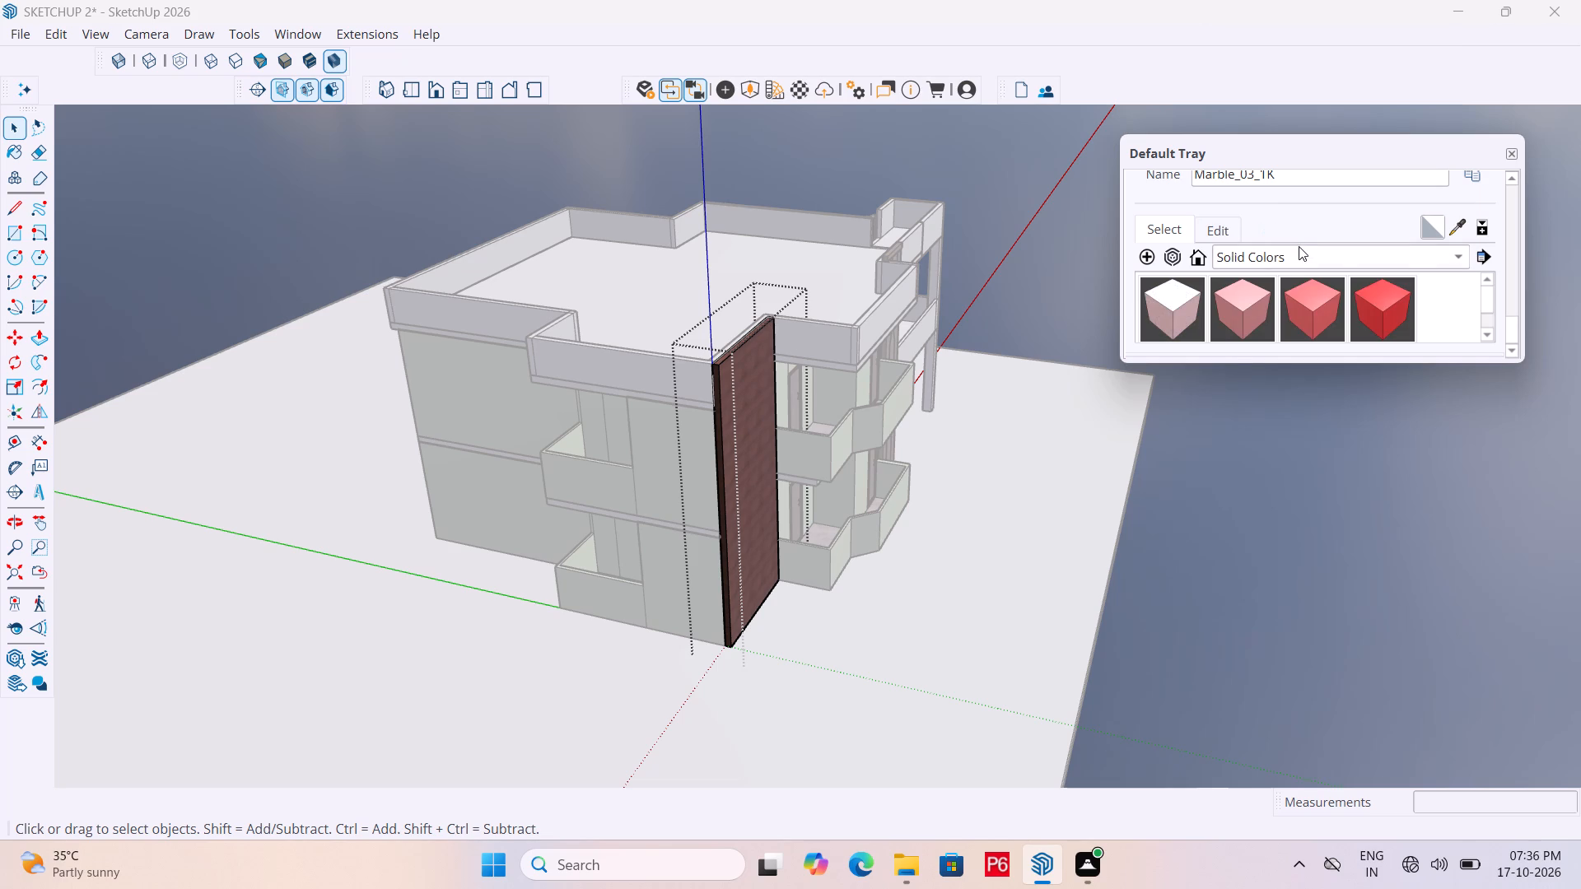
pyautogui.scroll(-7, 1340, 273)
pyautogui.scroll(6, 1346, 311)
pyautogui.scroll(-12, 1368, 291)
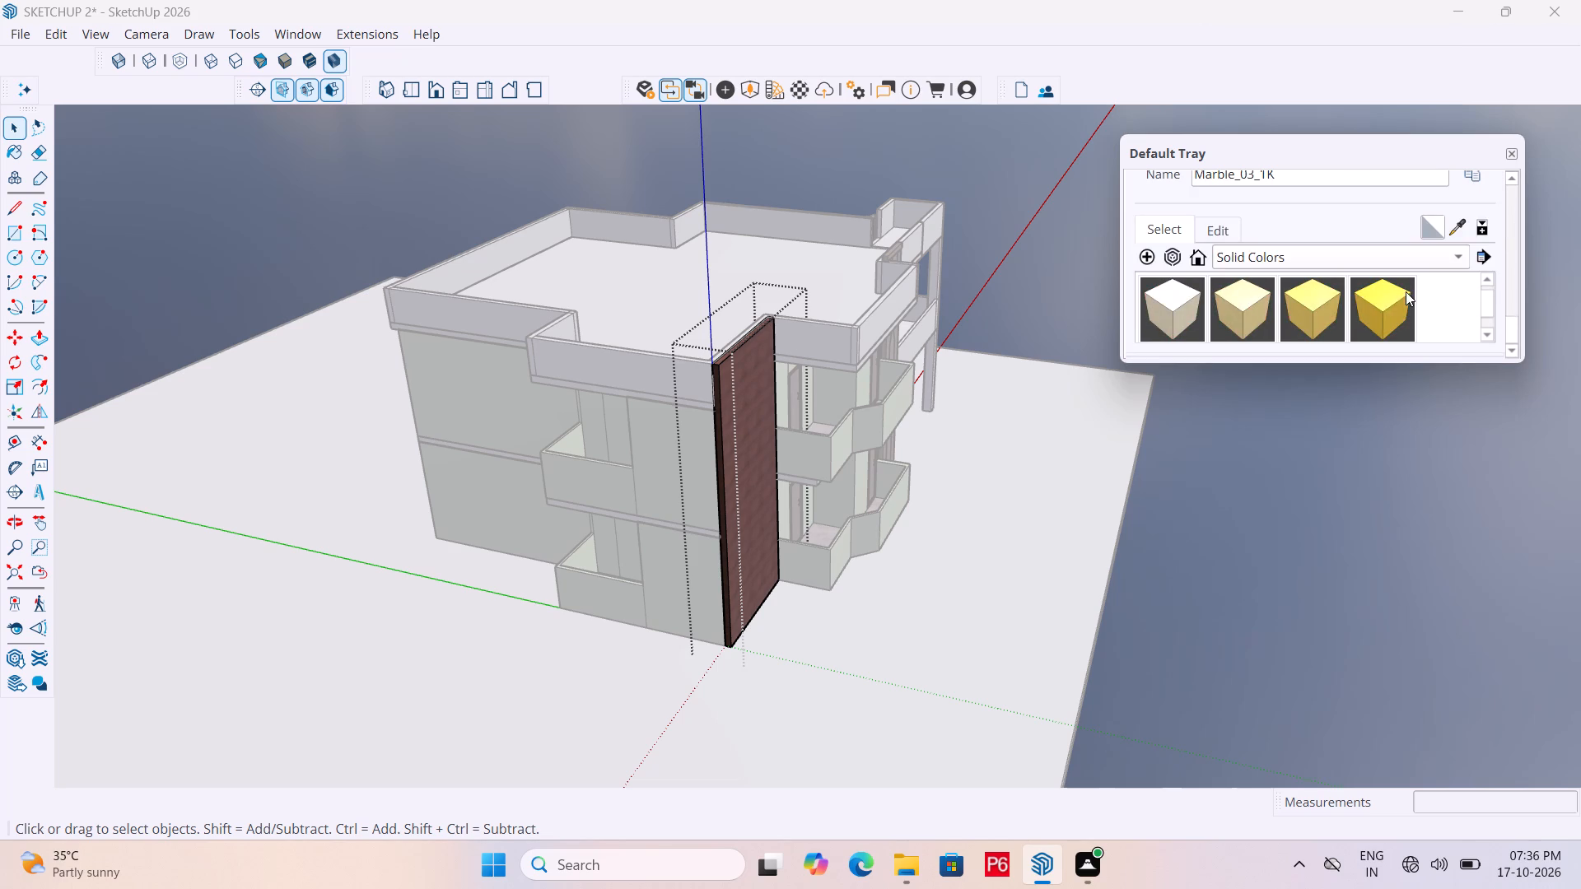
pyautogui.scroll(-17, 1411, 303)
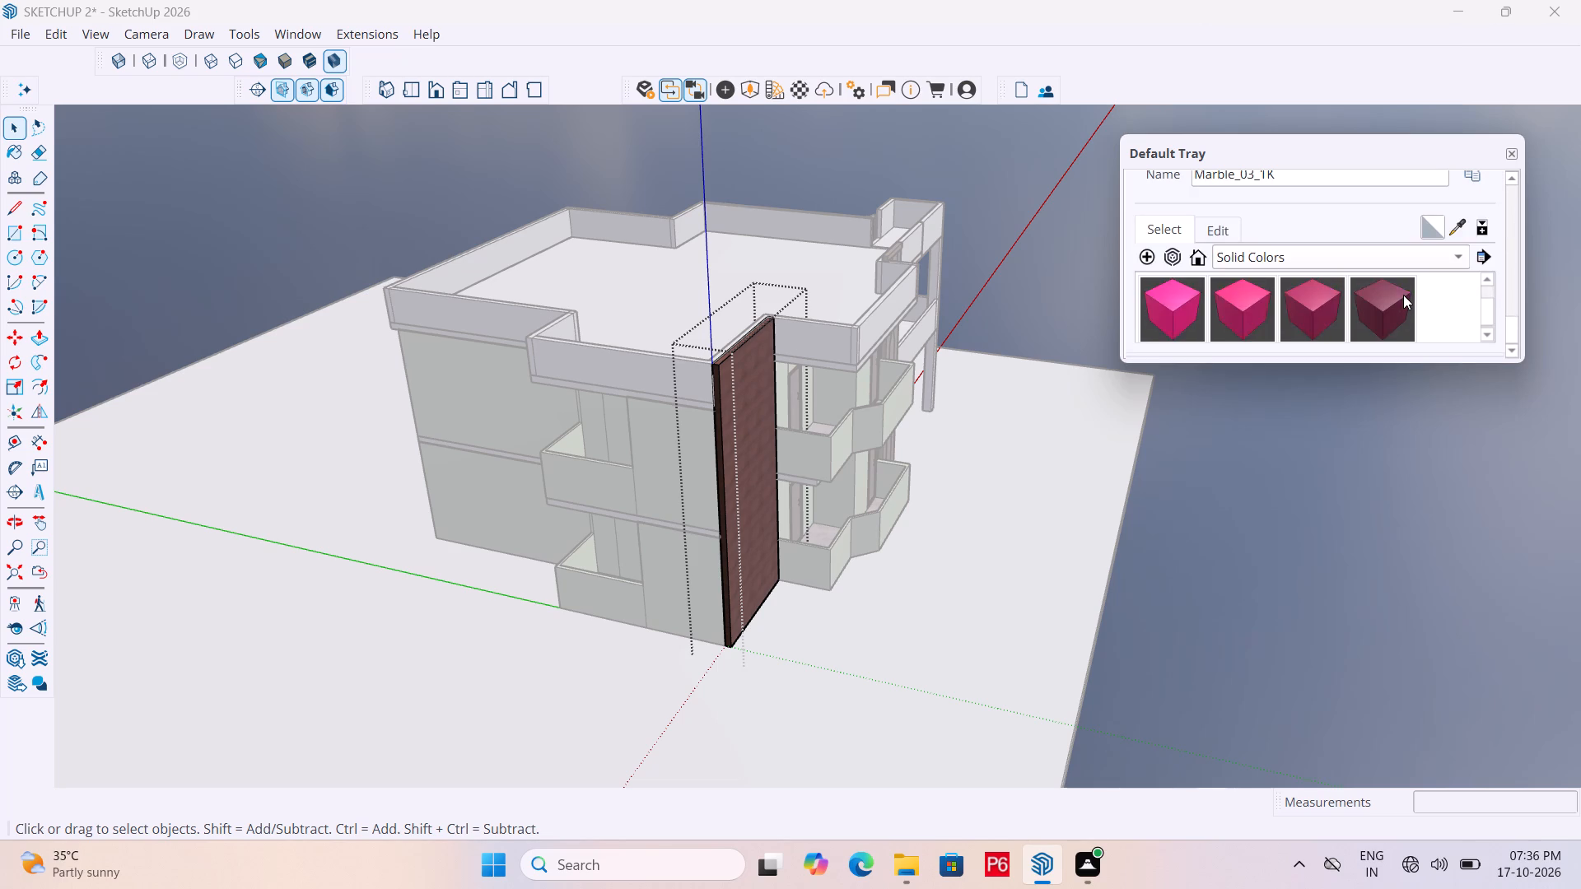
pyautogui.scroll(-7, 1403, 294)
pyautogui.scroll(2, 1340, 308)
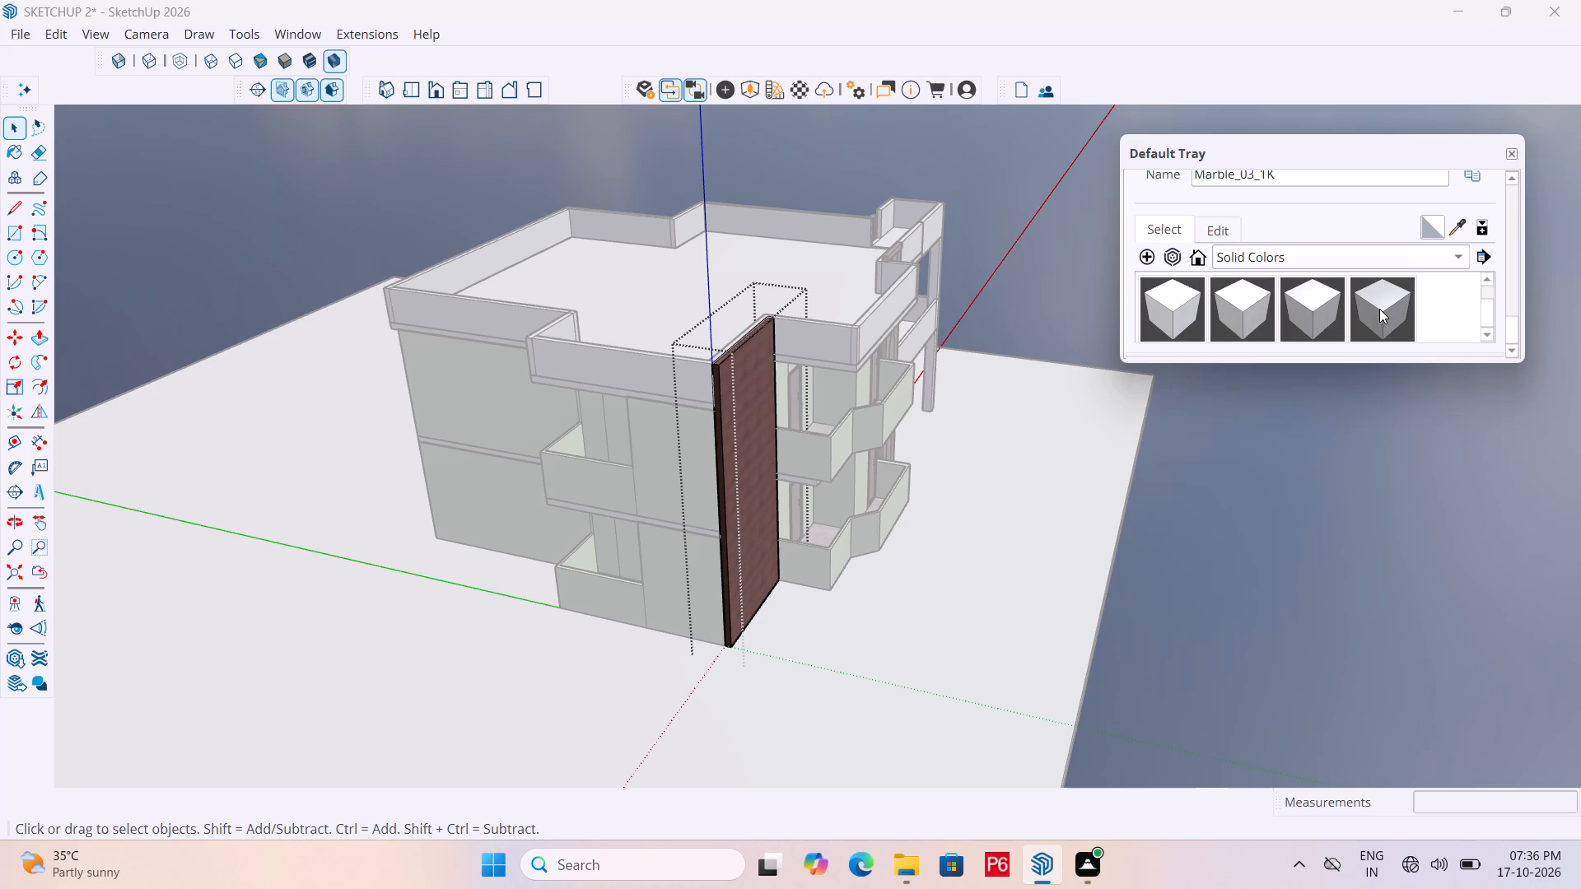
pyautogui.scroll(-3, 1385, 305)
pyautogui.scroll(4, 1366, 305)
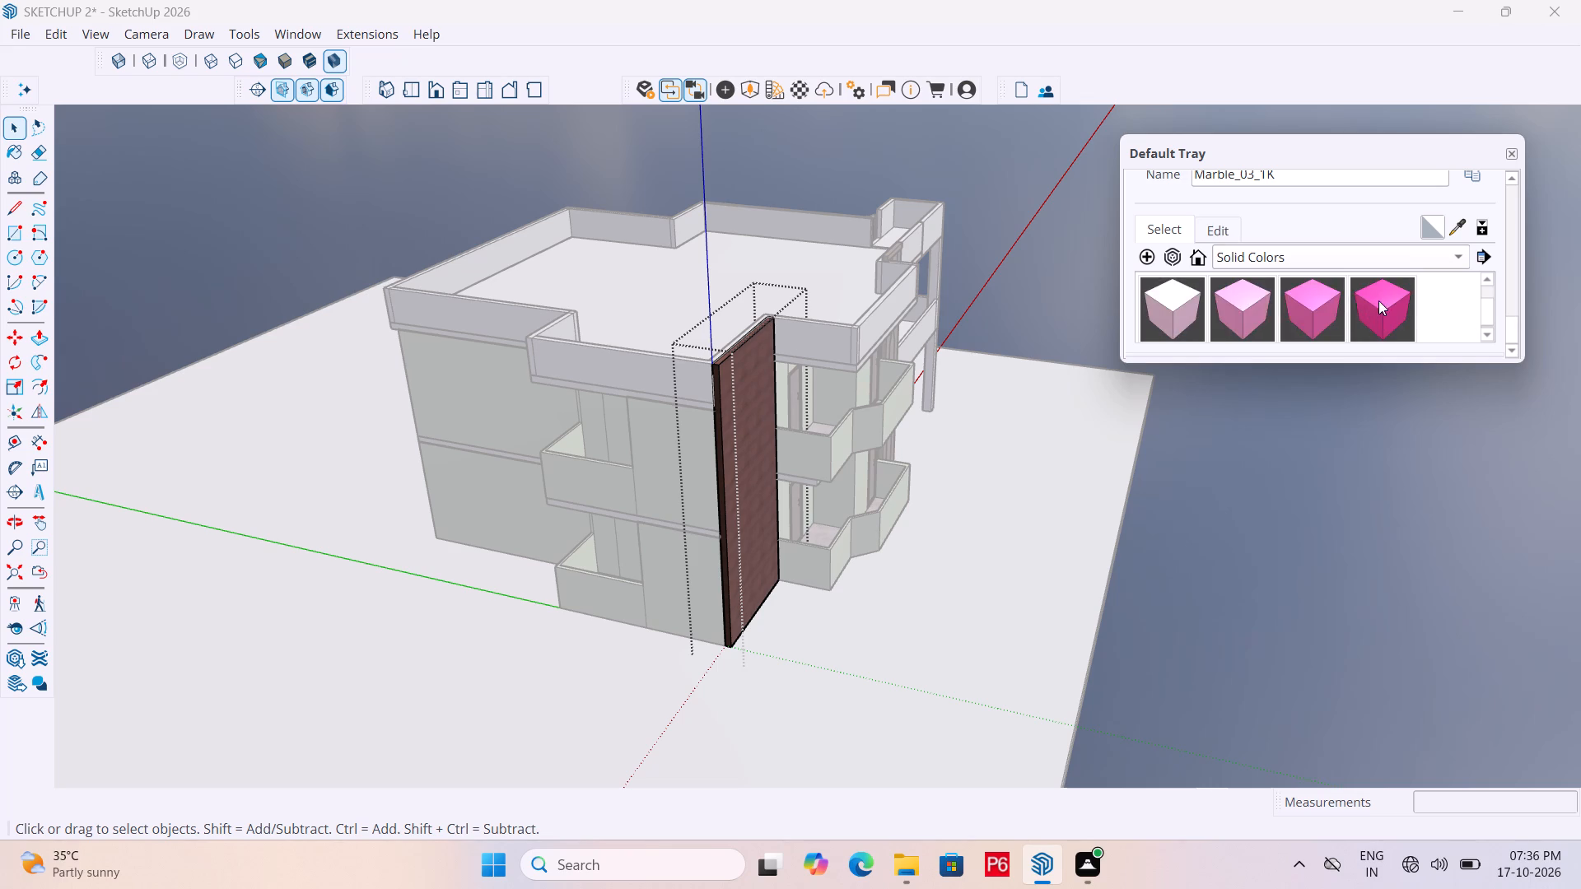
pyautogui.scroll(16, 1384, 303)
pyautogui.scroll(5, 1391, 312)
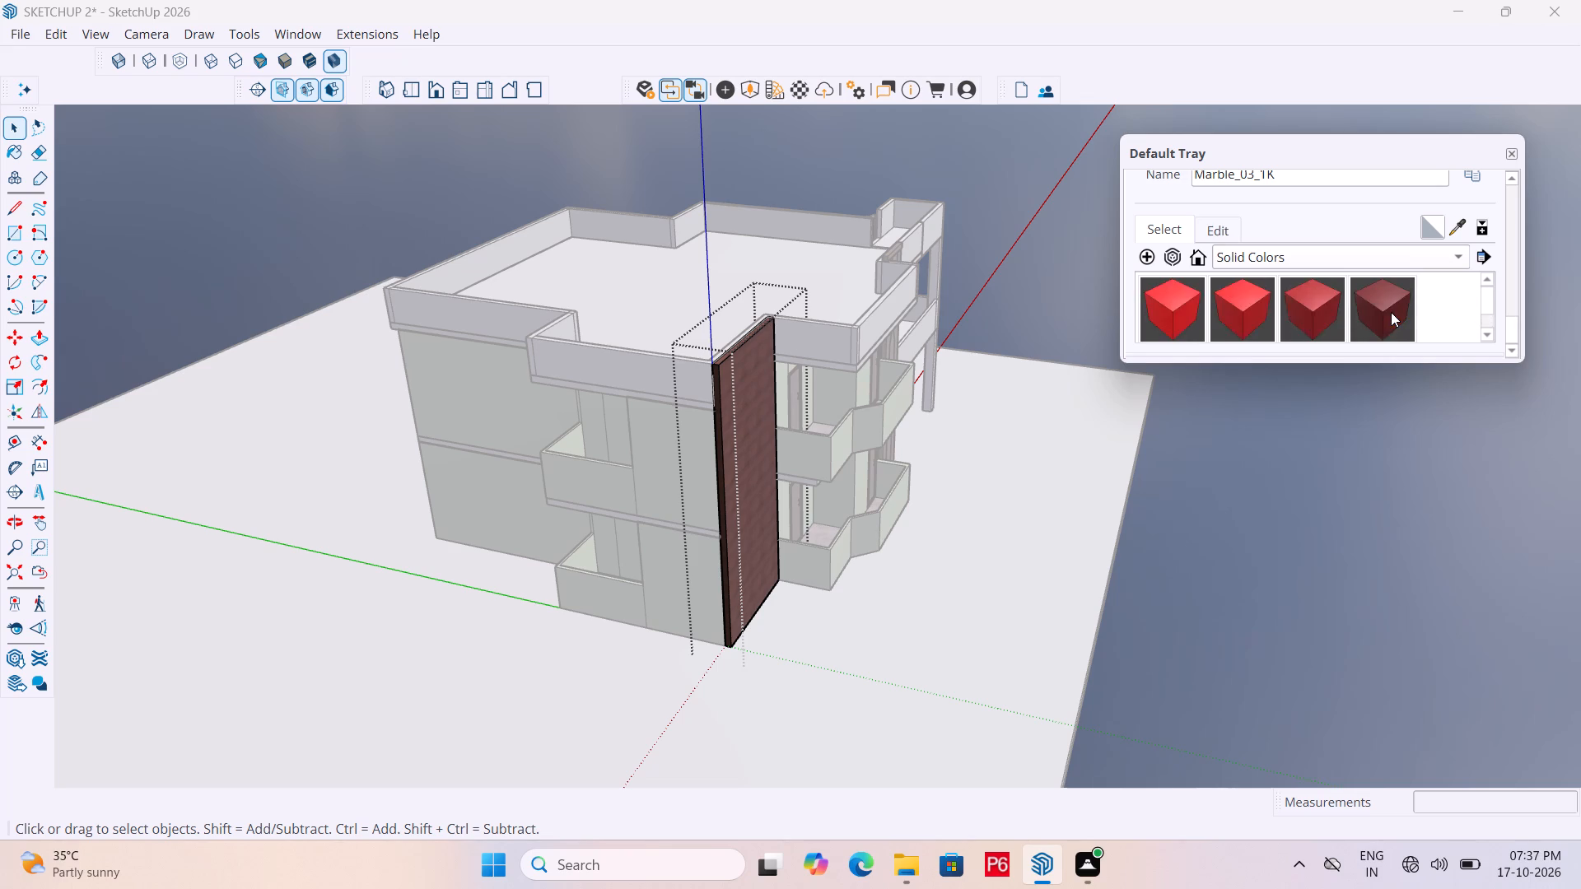
pyautogui.scroll(7, 1391, 312)
pyautogui.scroll(-10, 1350, 275)
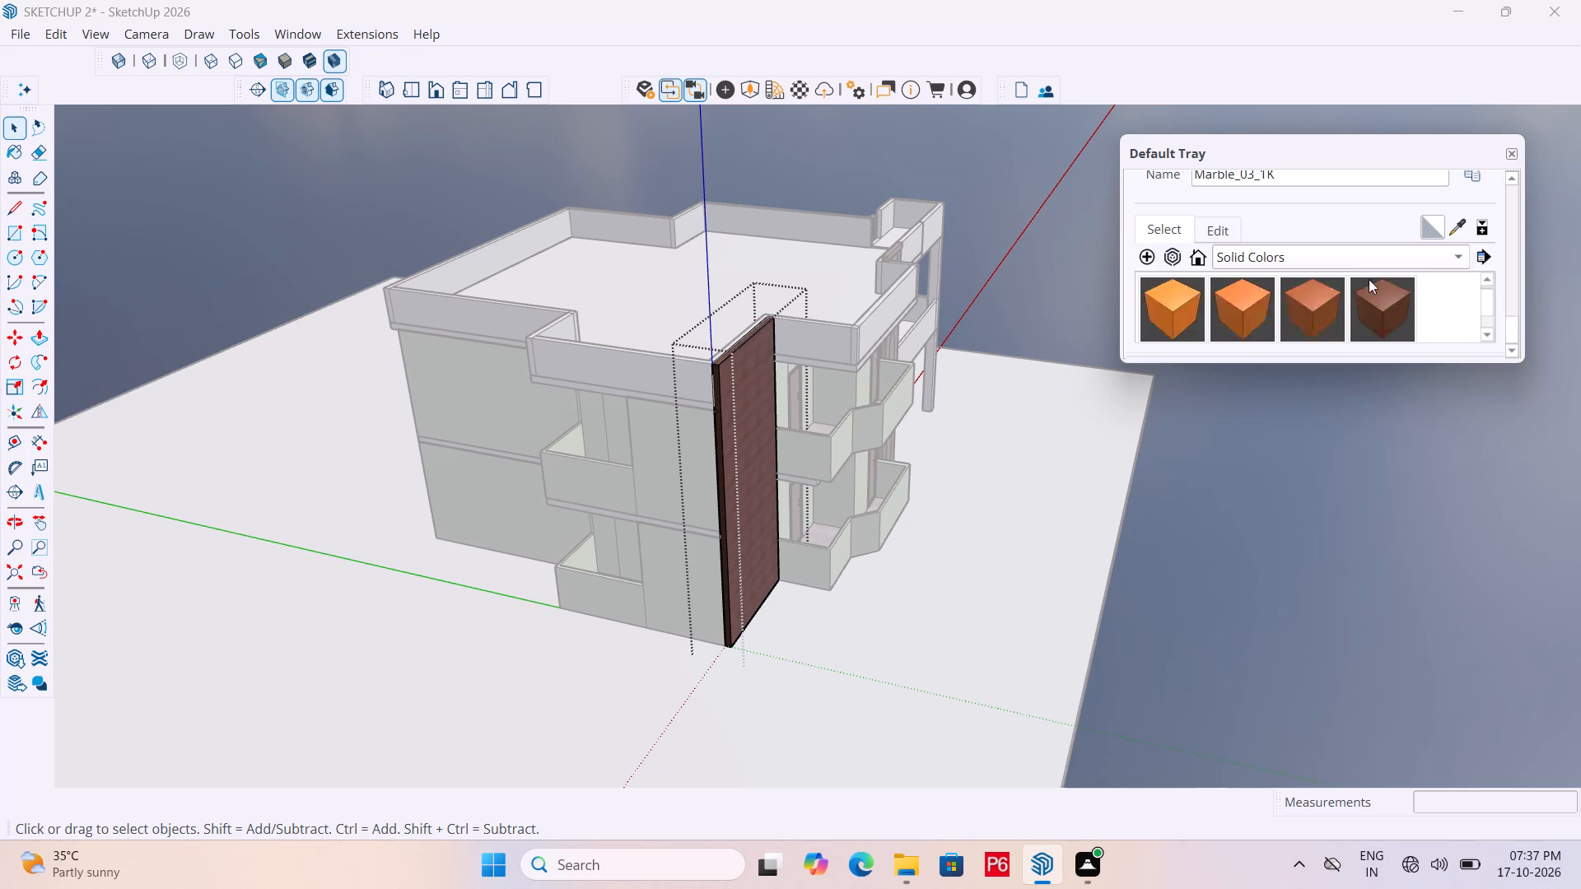
pyautogui.scroll(-18, 1369, 279)
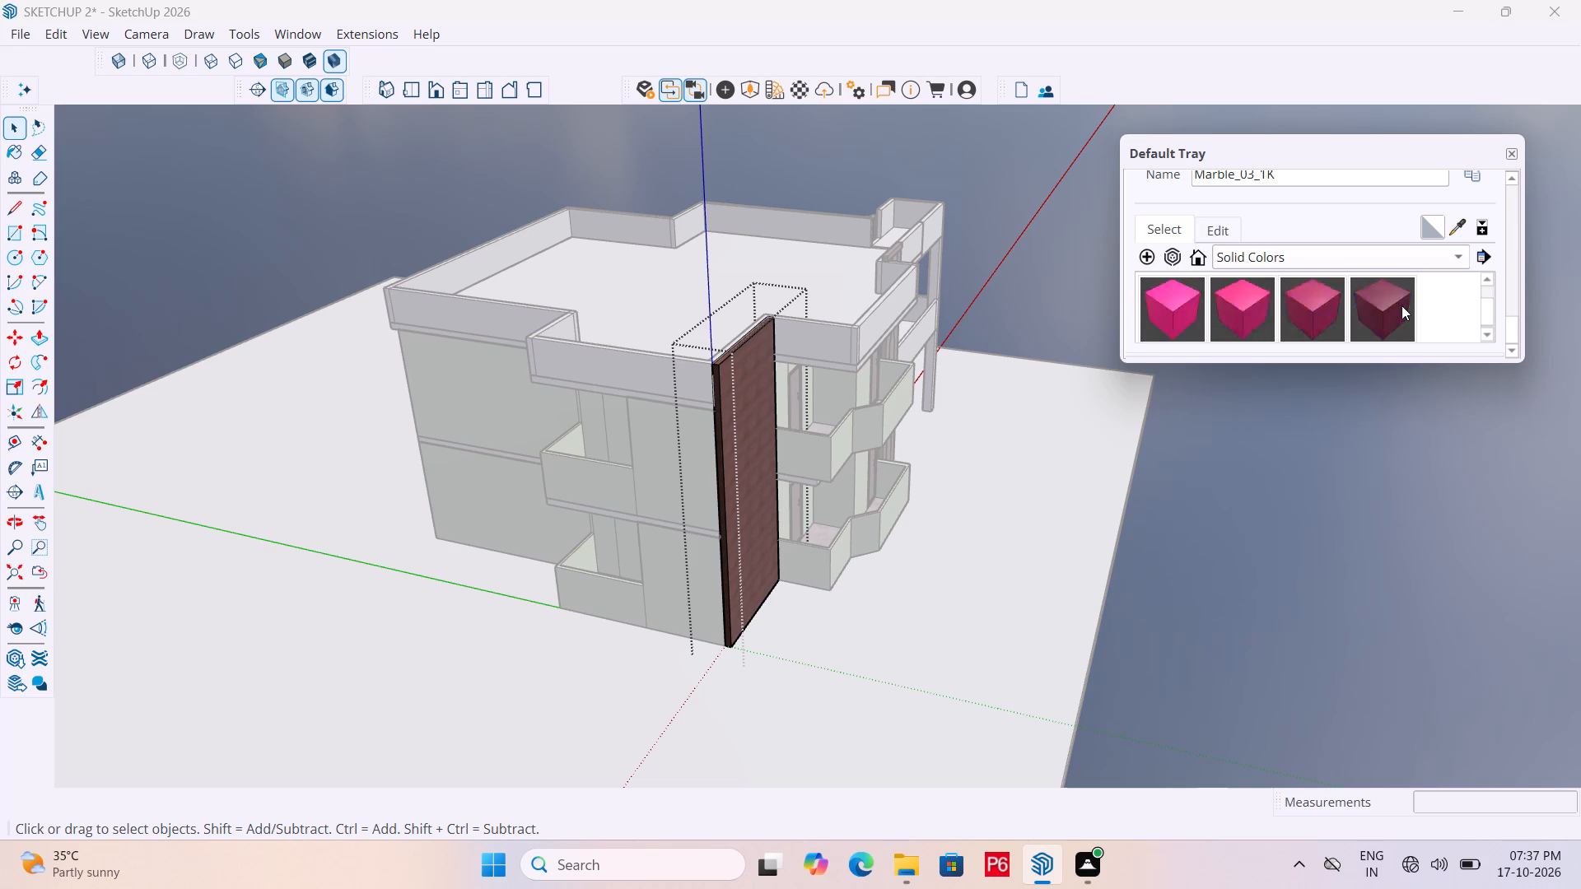
pyautogui.scroll(-7, 1401, 305)
pyautogui.scroll(4, 1347, 307)
pyautogui.scroll(-4, 1360, 307)
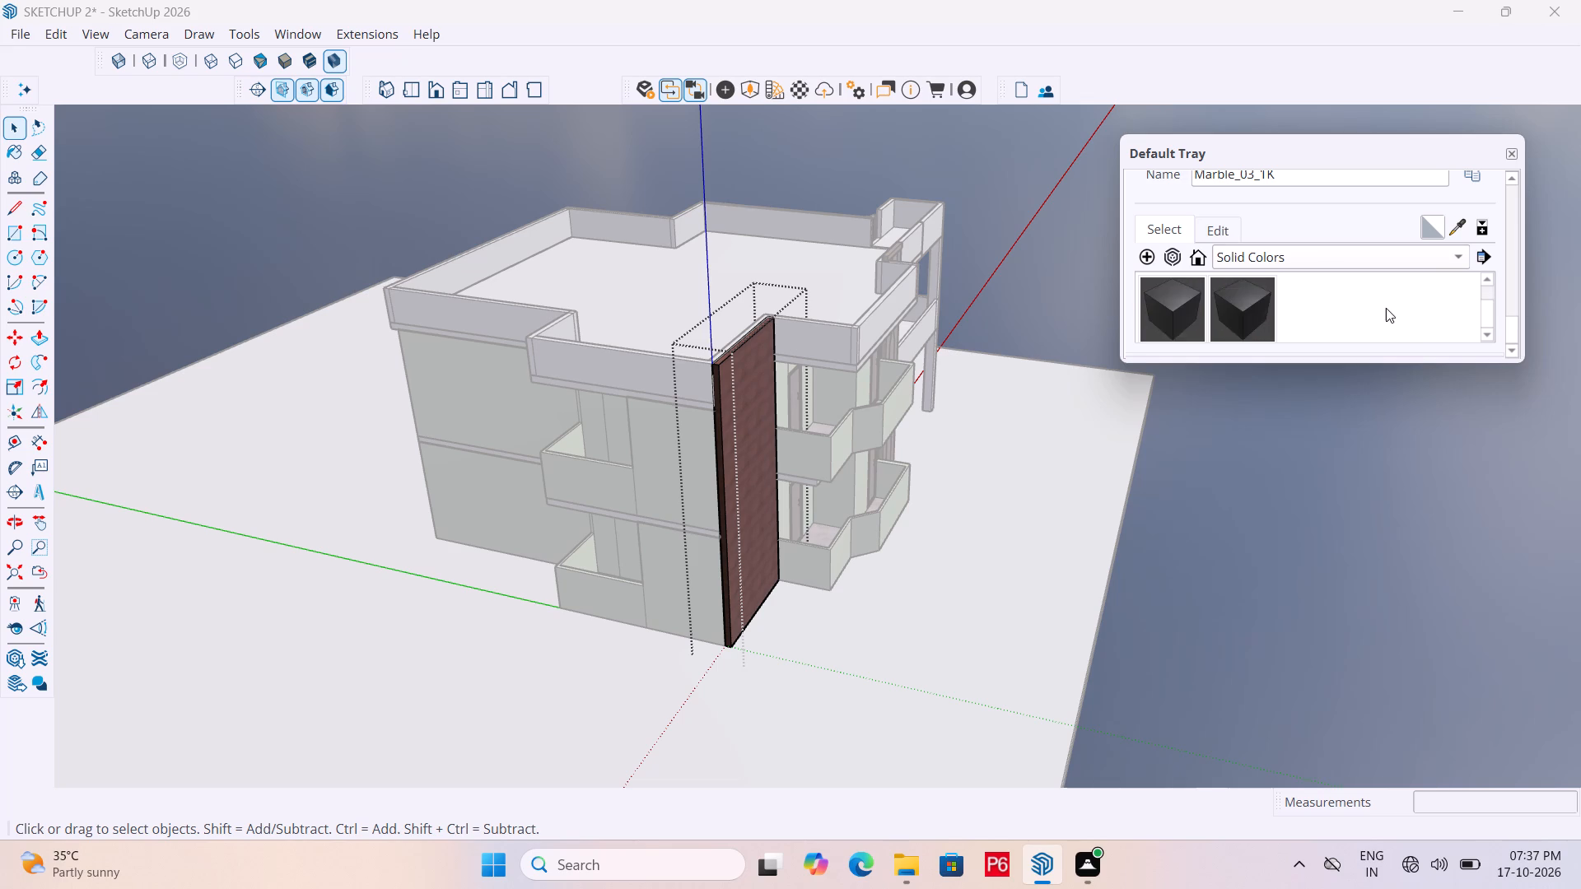
pyautogui.scroll(2, 1308, 306)
pyautogui.scroll(-1, 1245, 310)
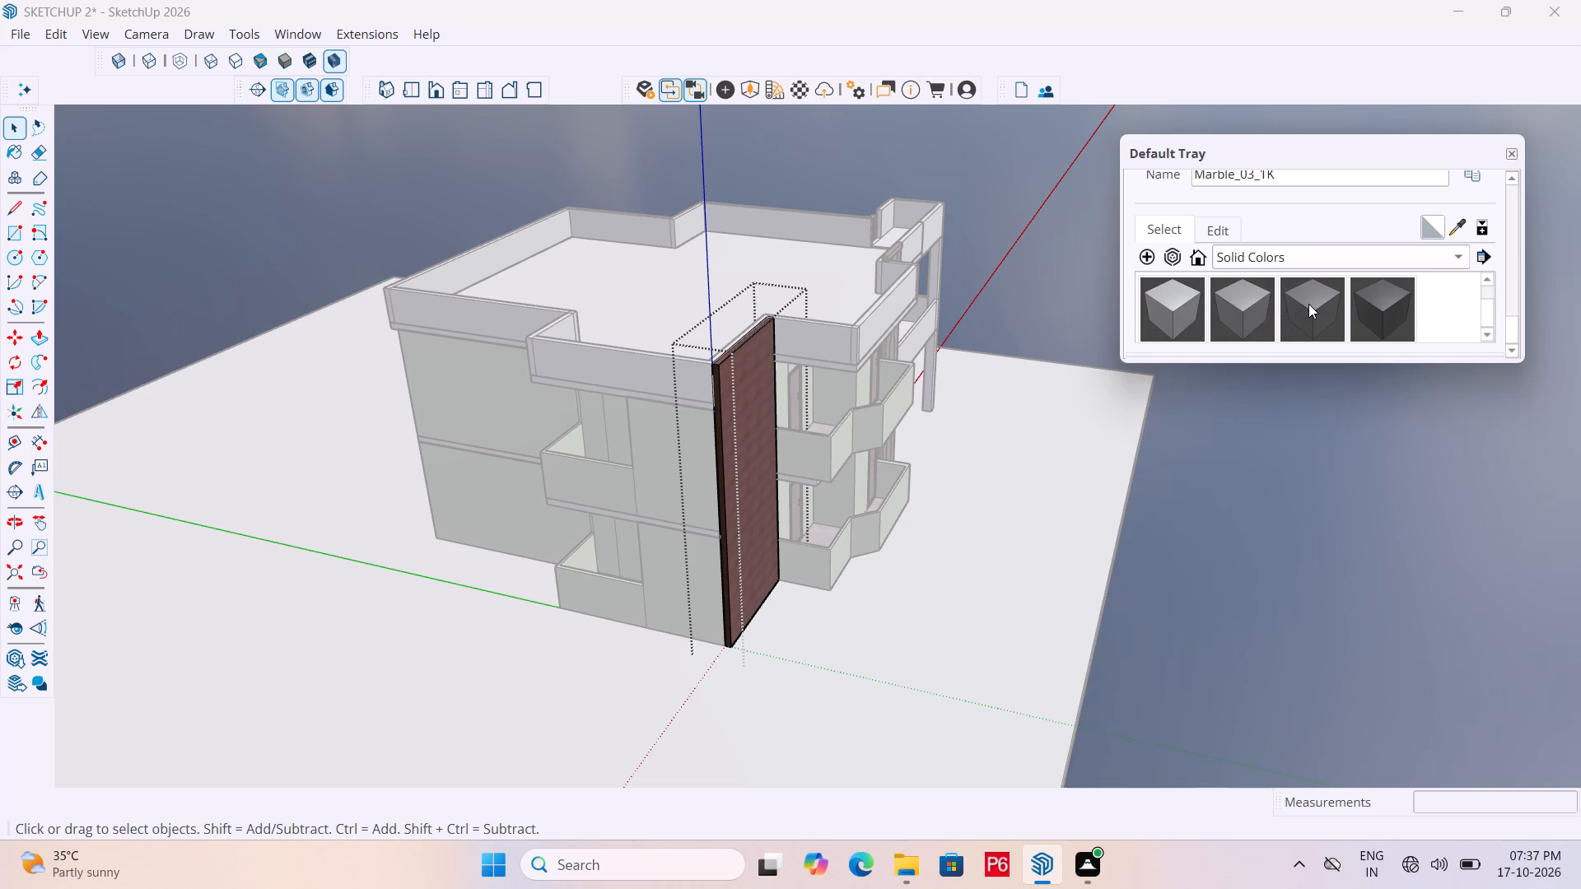
# Paint the wall panel's large front face, narrow side face and top face with M06_Steel_Smoke.
pyautogui.click(1309, 303)
pyautogui.click(744, 402)
pyautogui.moveTo(803, 376); pyautogui.dragTo(506, 362, button='middle')
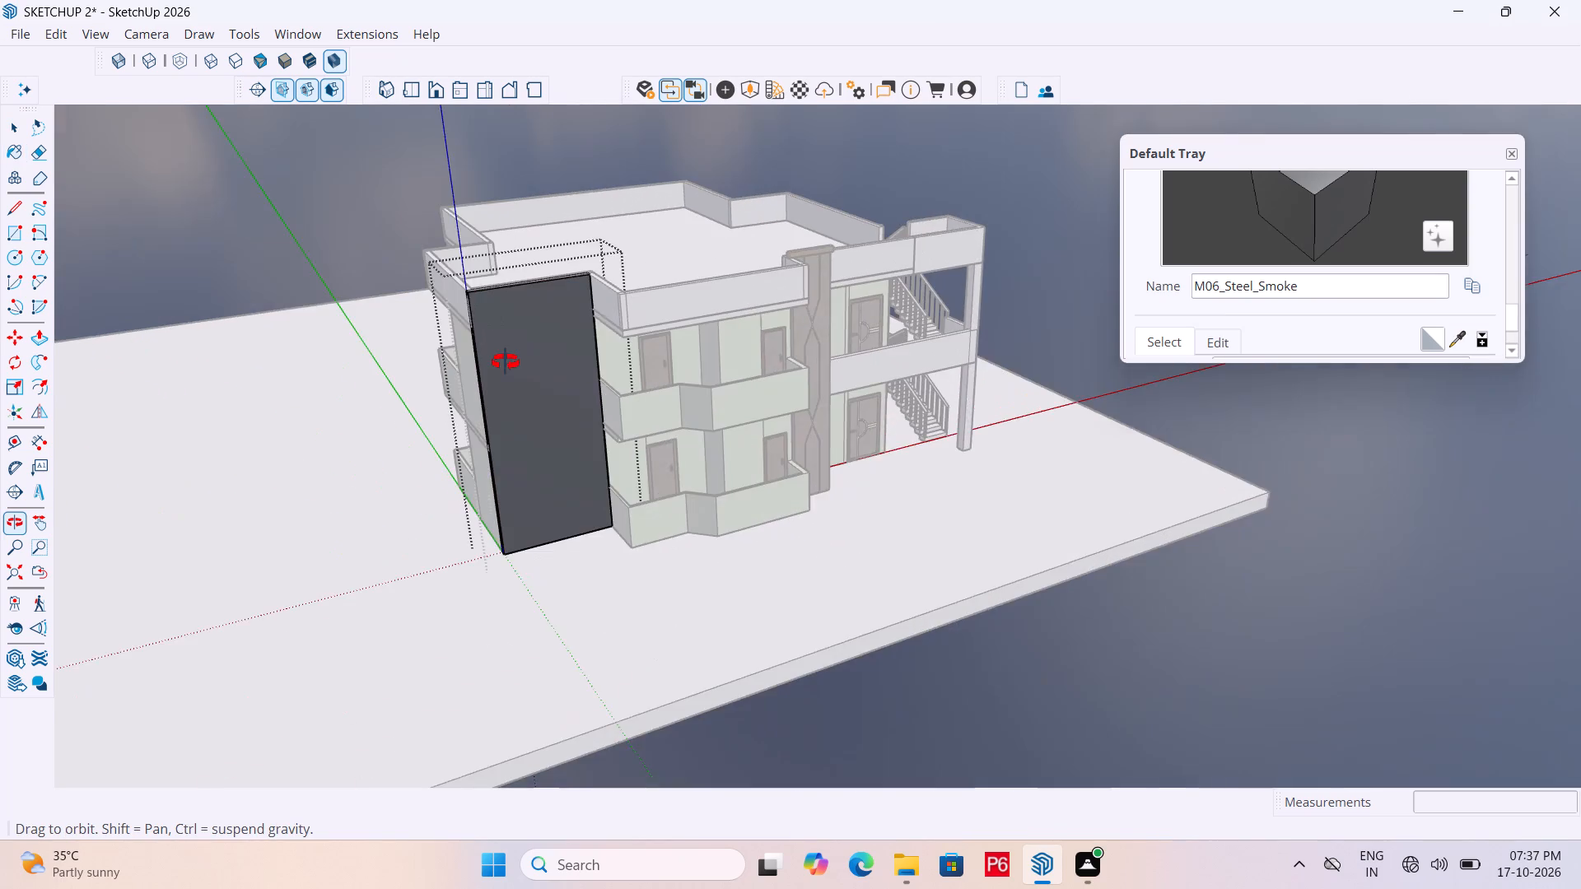
pyautogui.moveTo(506, 362); pyautogui.dragTo(531, 355, button='middle')
pyautogui.scroll(9, 510, 344)
pyautogui.moveTo(432, 306); pyautogui.dragTo(524, 298, button='middle')
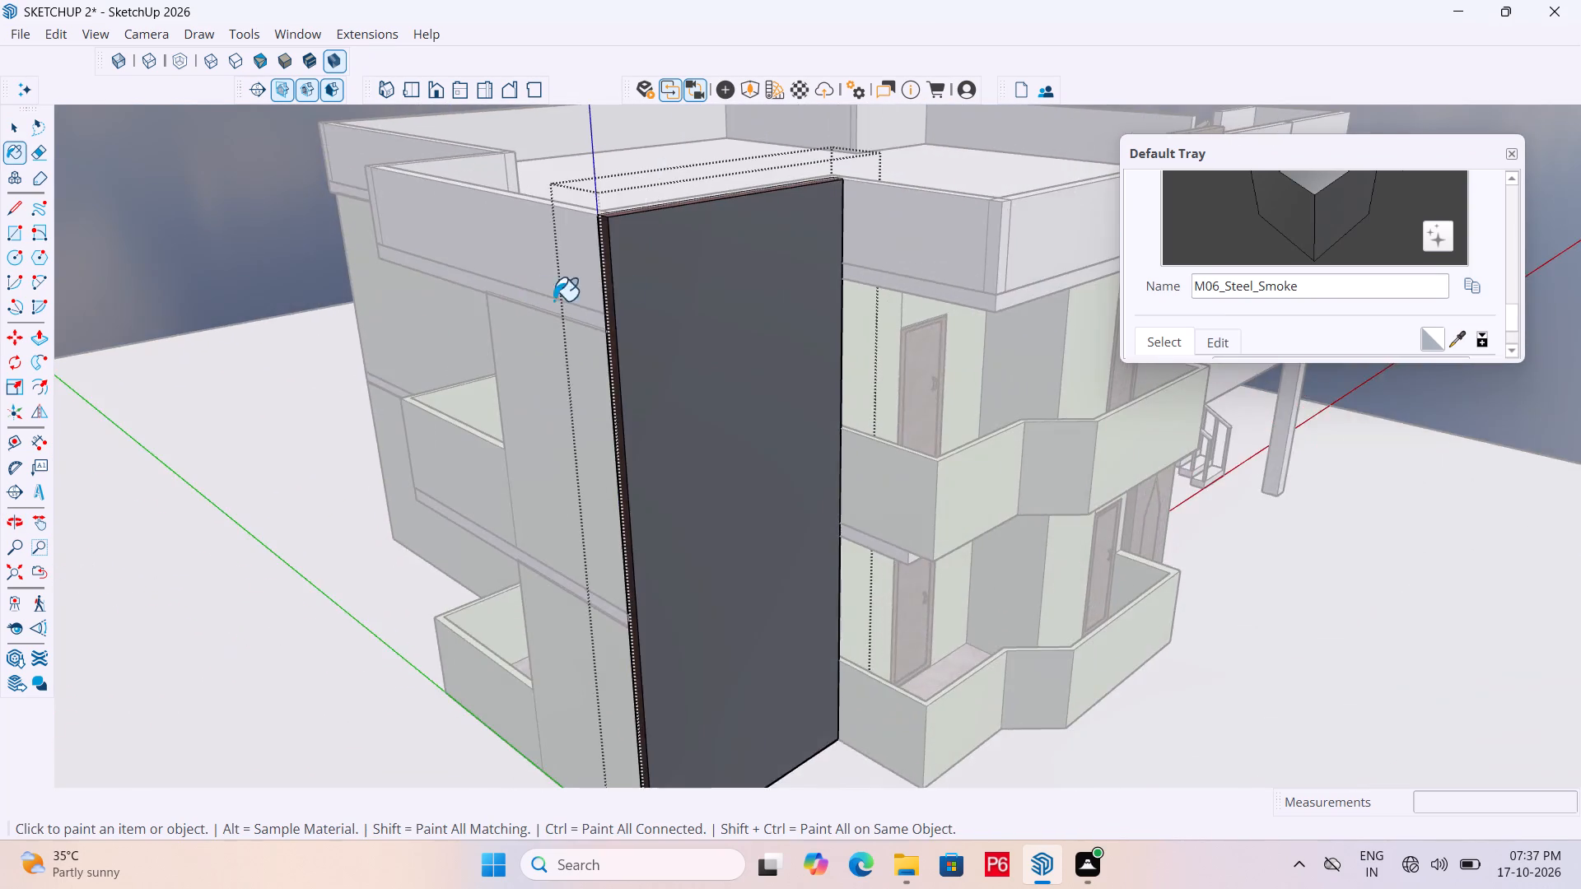
pyautogui.scroll(10, 637, 298)
pyautogui.click(586, 220)
pyautogui.scroll(-6, 615, 330)
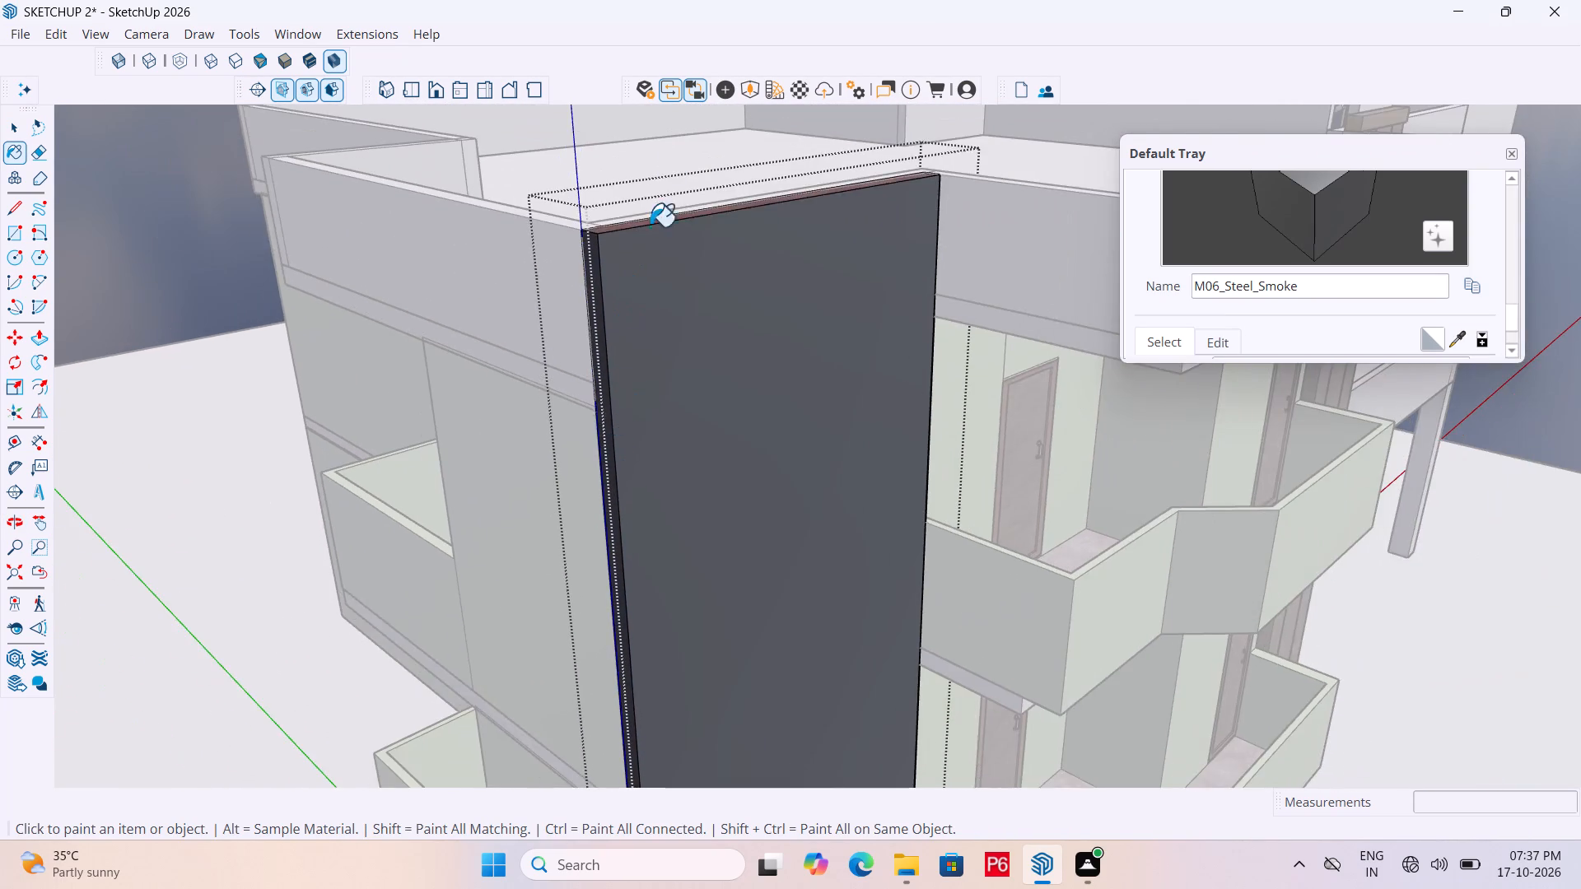
pyautogui.scroll(5, 660, 158)
pyautogui.scroll(-5, 639, 296)
pyautogui.click(738, 366)
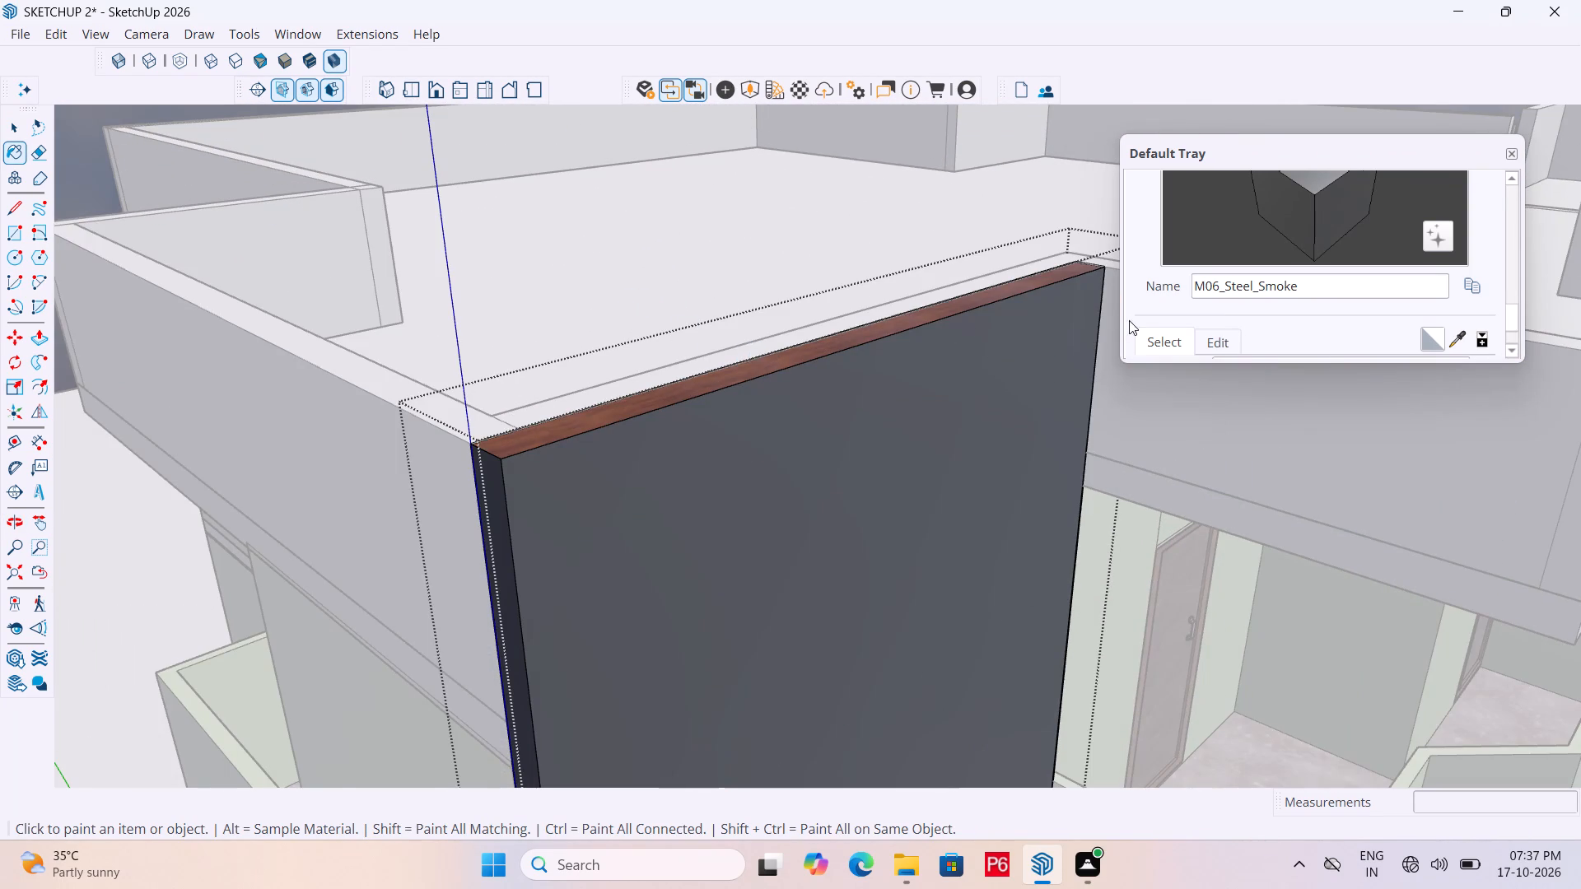
pyautogui.moveTo(1095, 323); pyautogui.dragTo(639, 322, button='middle')
pyautogui.scroll(-6, 936, 315)
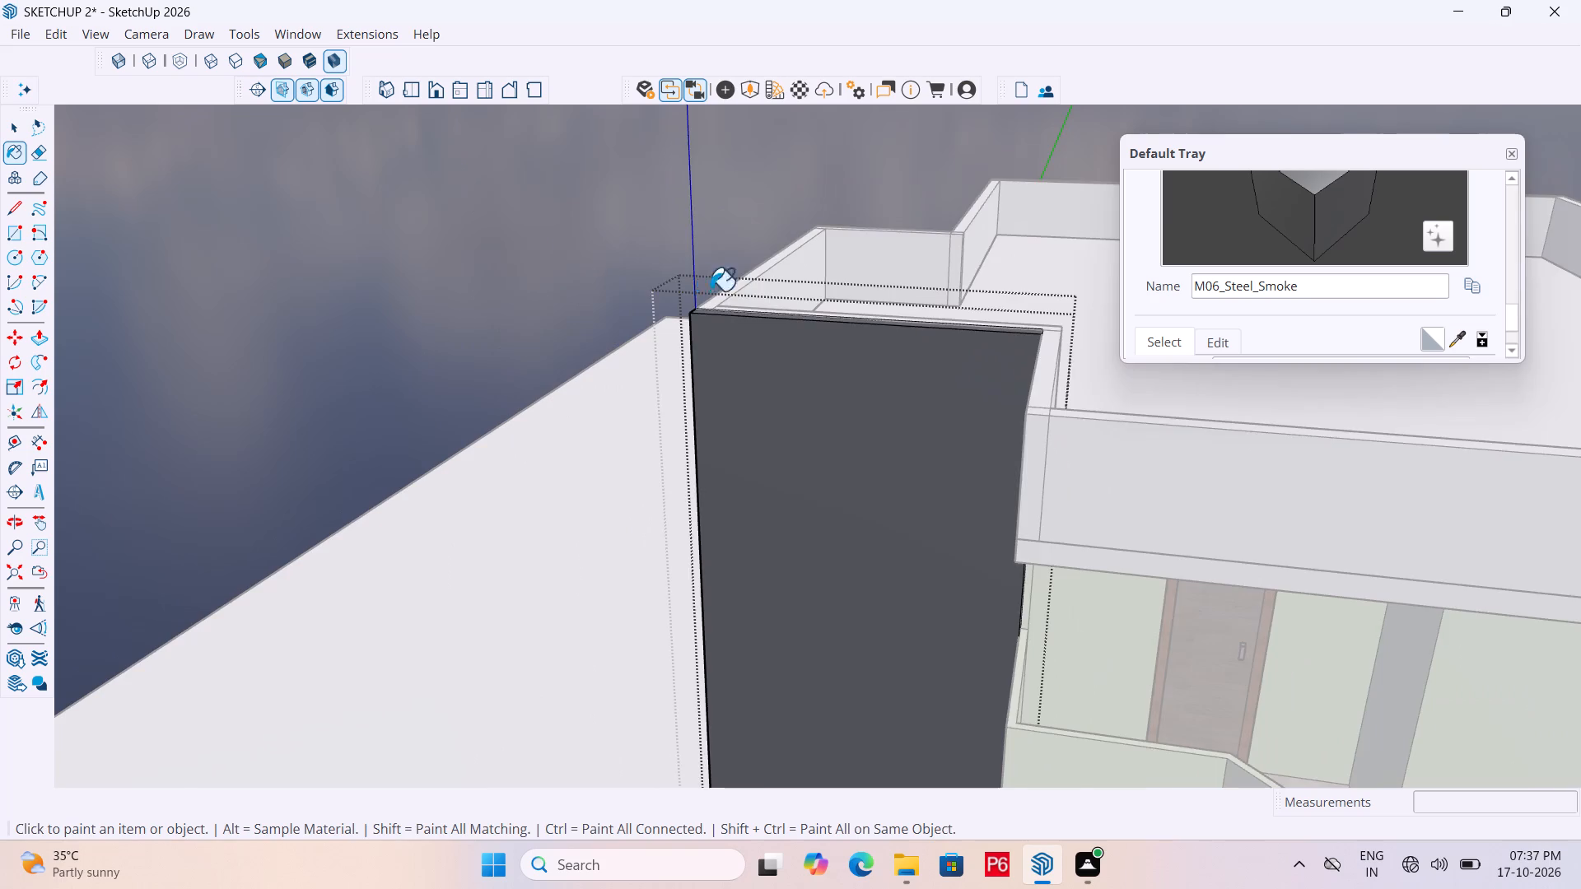
pyautogui.scroll(-6, 733, 308)
pyautogui.moveTo(665, 446); pyautogui.dragTo(1010, 406, button='middle')
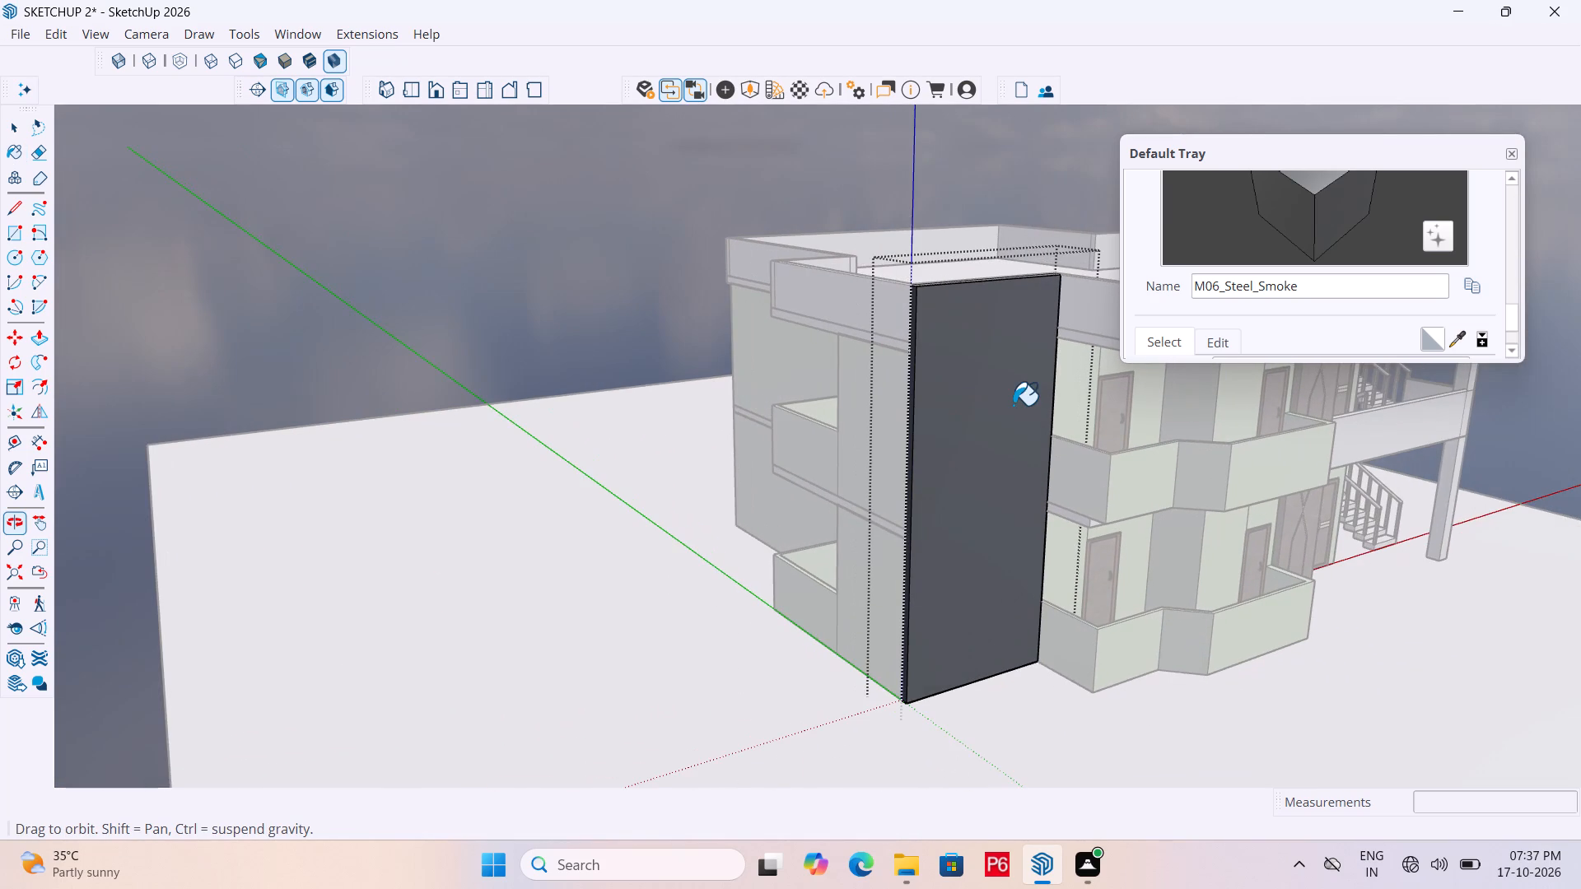
pyautogui.scroll(-4, 1036, 387)
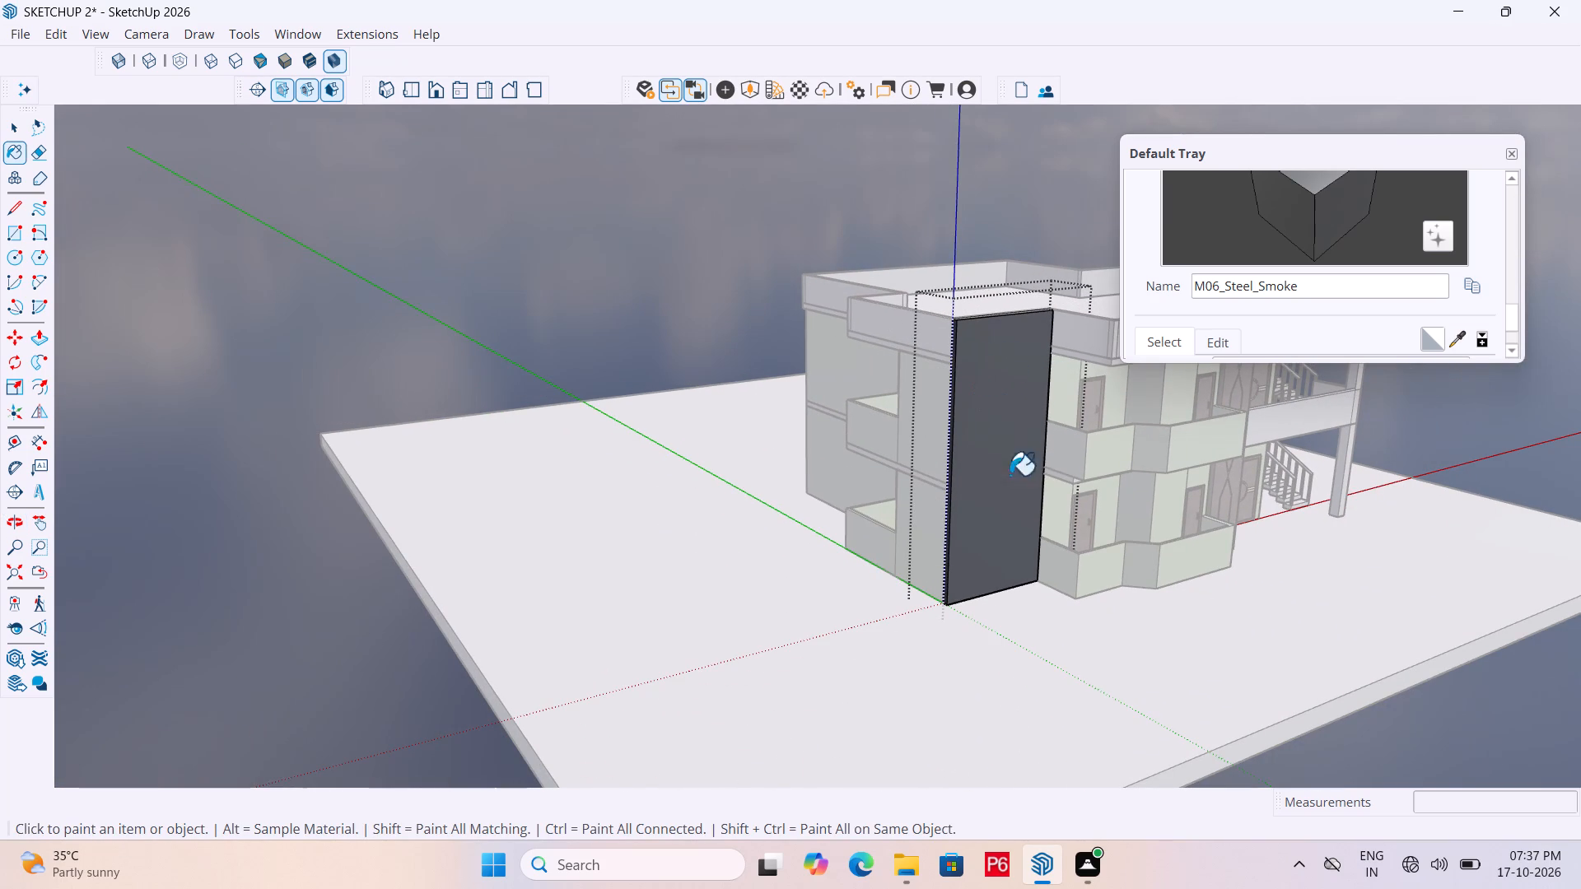
# Save the model.
pyautogui.hotkey('ctrl', 's')
pyautogui.hotkey('ctrl', 's')
pyautogui.hotkey('ctrl', 's')
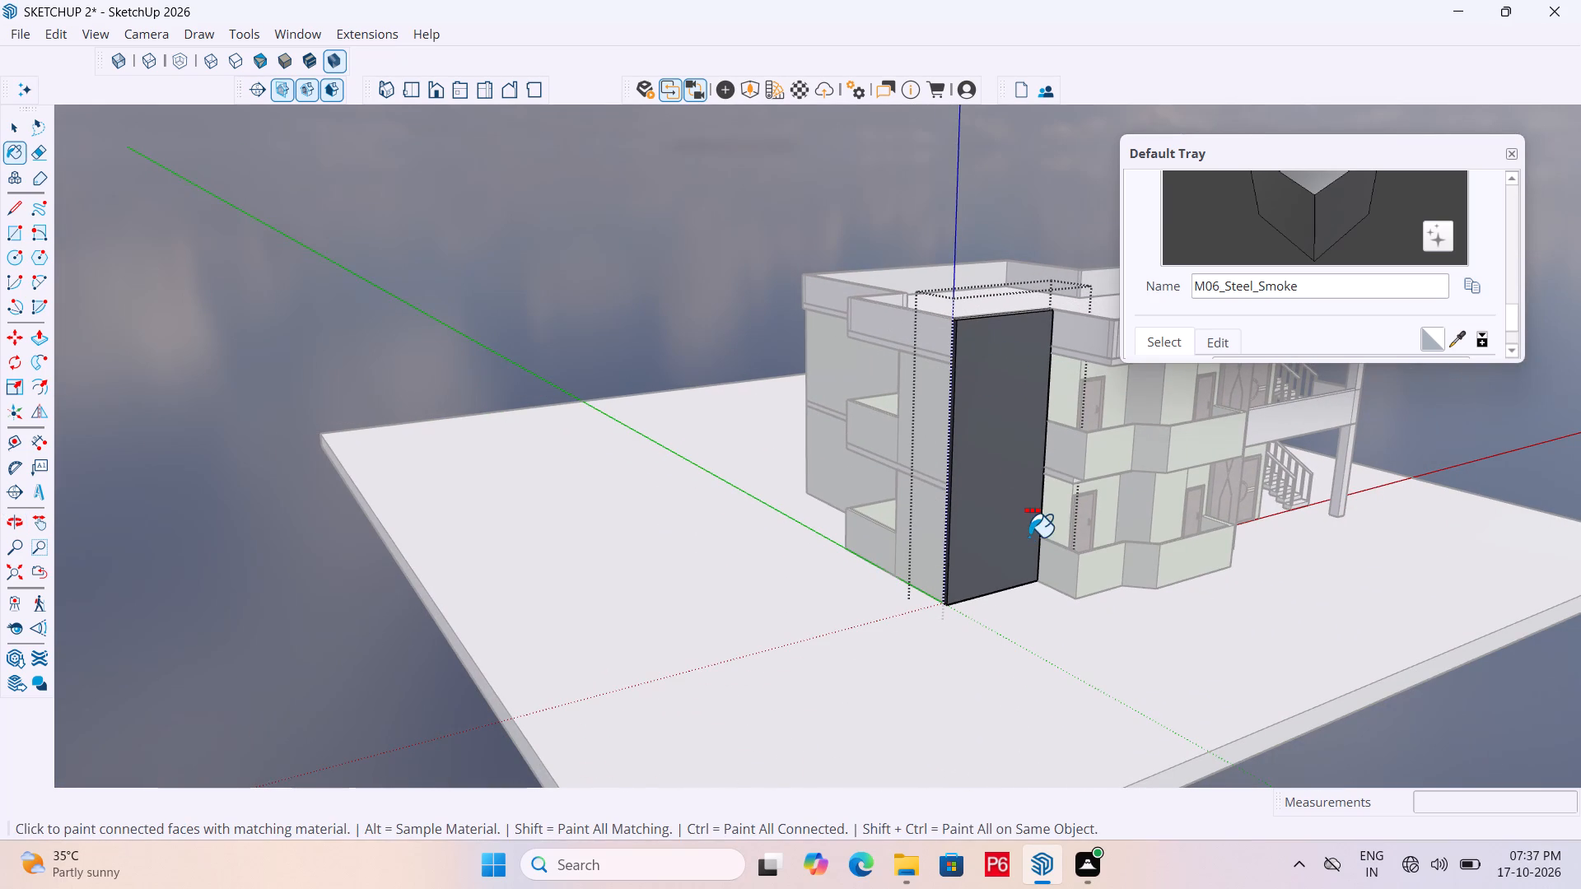
pyautogui.hotkey('ctrl', 's')
pyautogui.hotkey('ctrl', 's')
pyautogui.hotkey('ctrl', 's')
pyautogui.hotkey('ctrl', 's')
pyautogui.hotkey('ctrl', 's')
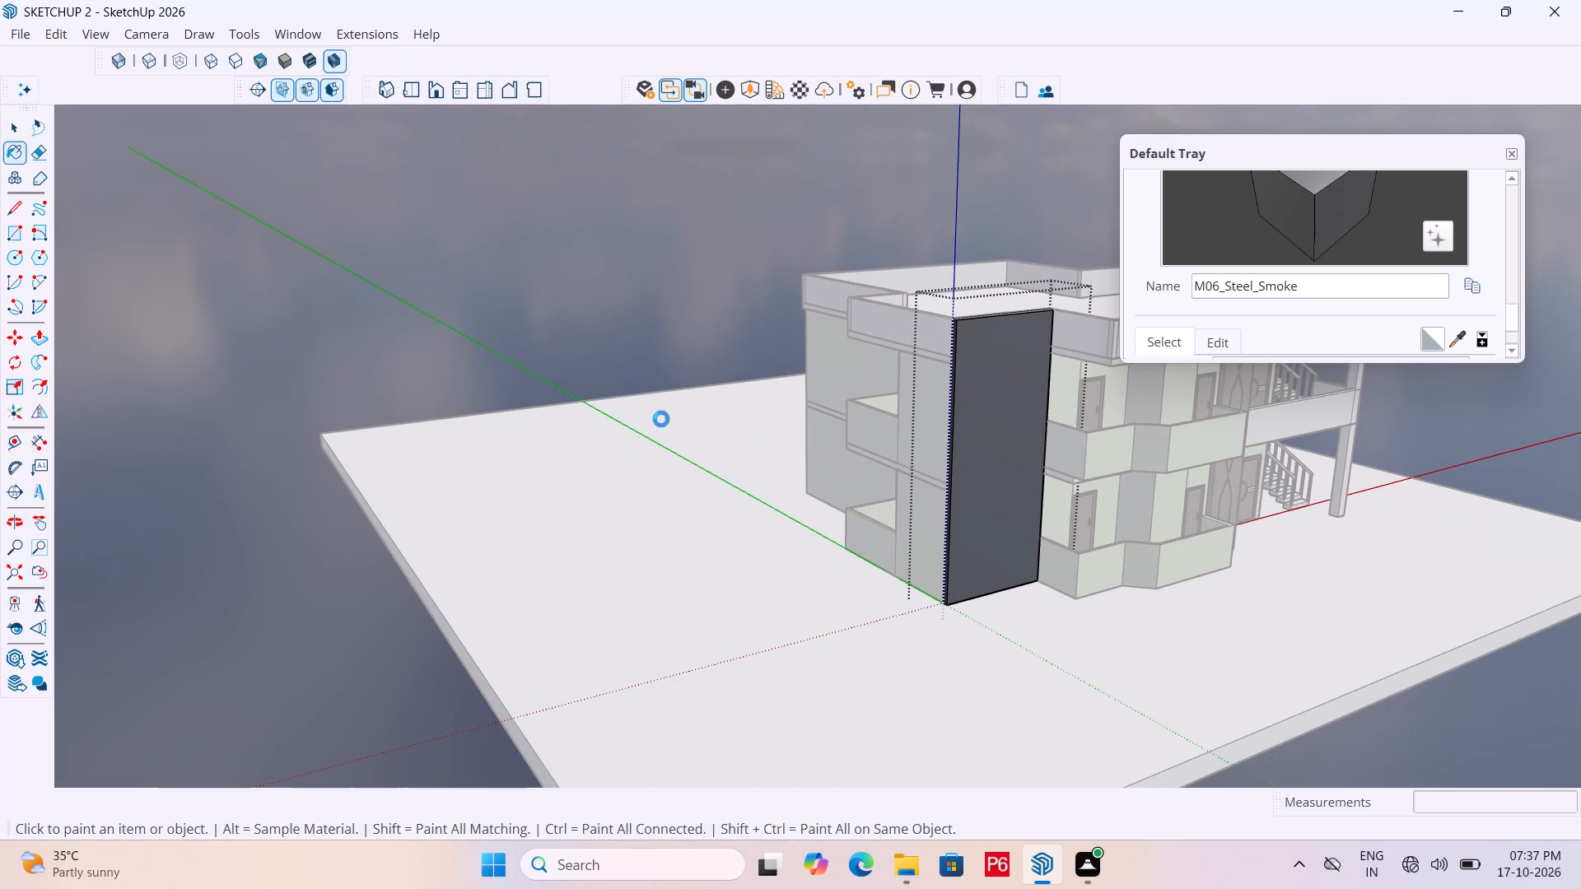
# Exit the wall panel group and check the panel's new finish against the whole facade.
pyautogui.press('space')
pyautogui.press('space')
pyautogui.press('space')
pyautogui.press('space')
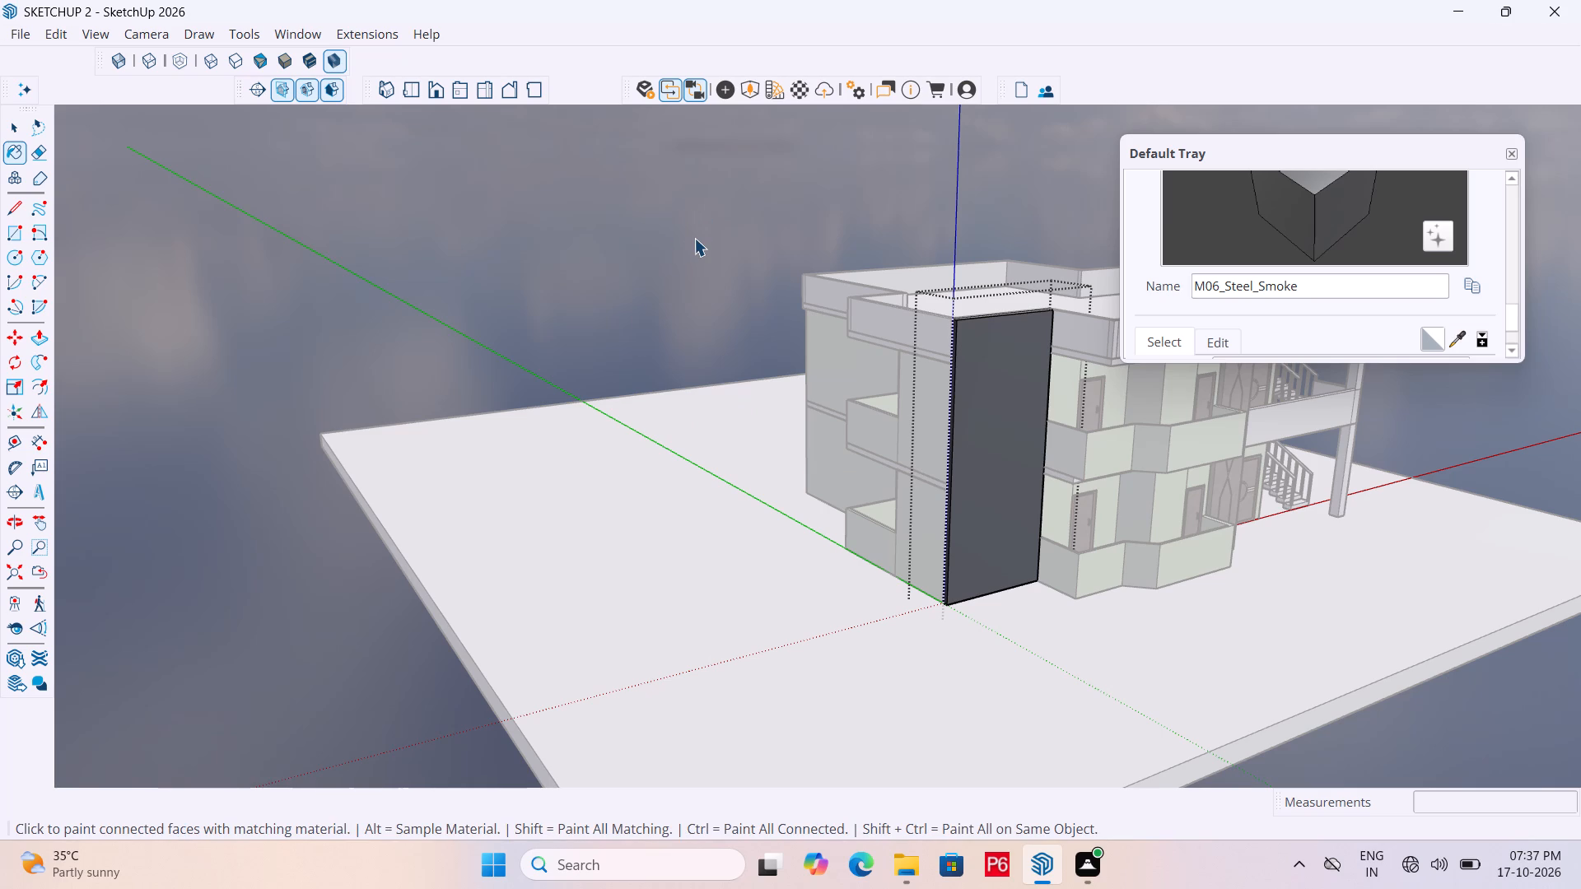
pyautogui.click(694, 238)
pyautogui.scroll(-4, 769, 343)
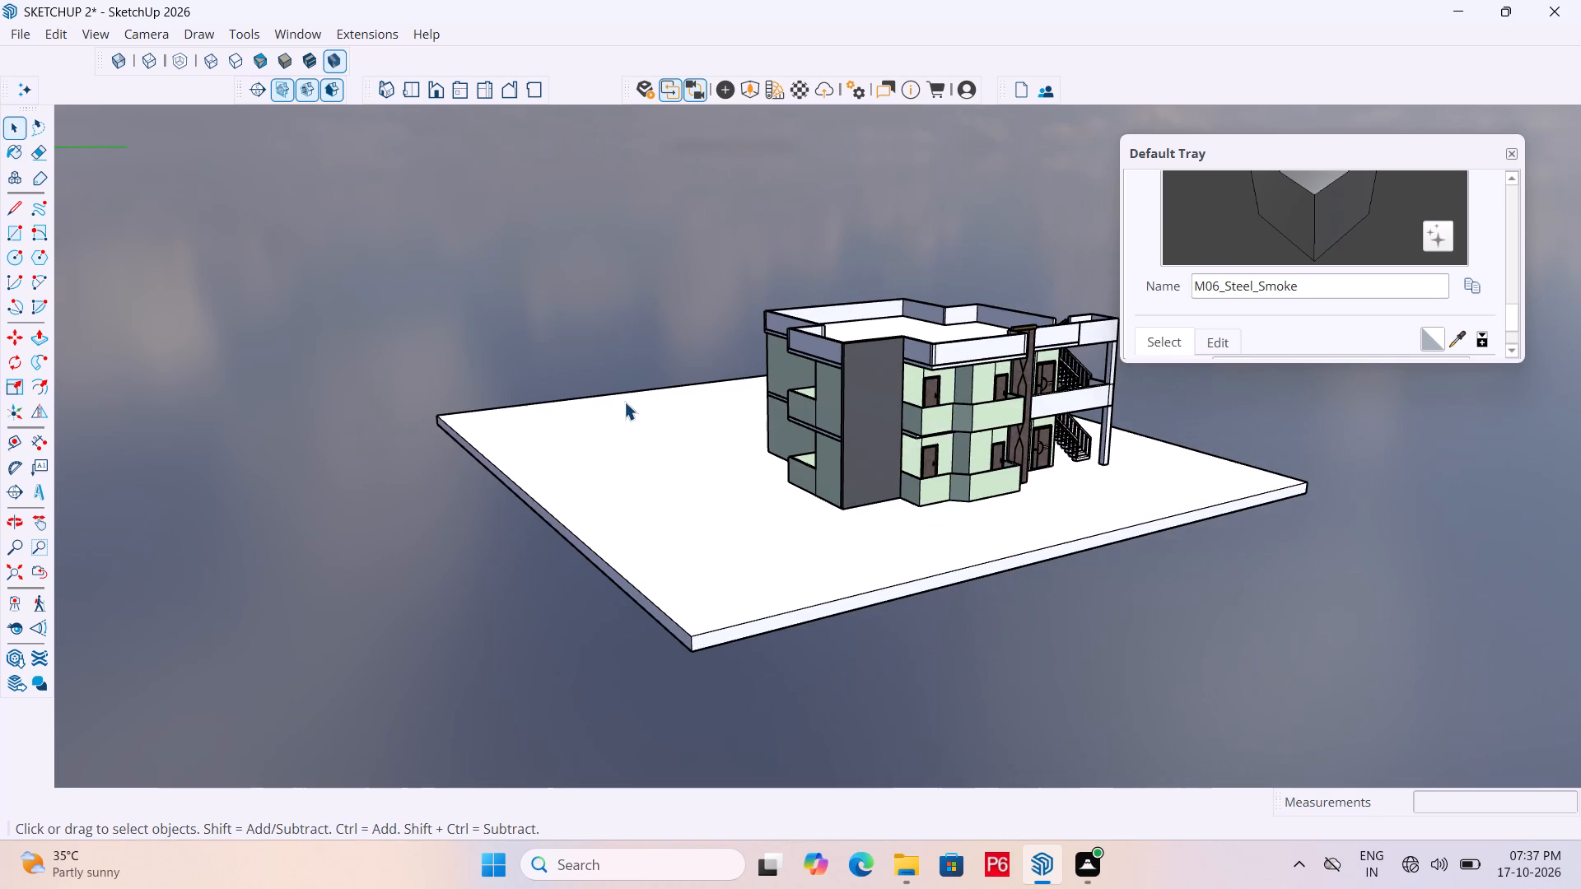
pyautogui.moveTo(988, 356); pyautogui.dragTo(849, 389, button='middle')
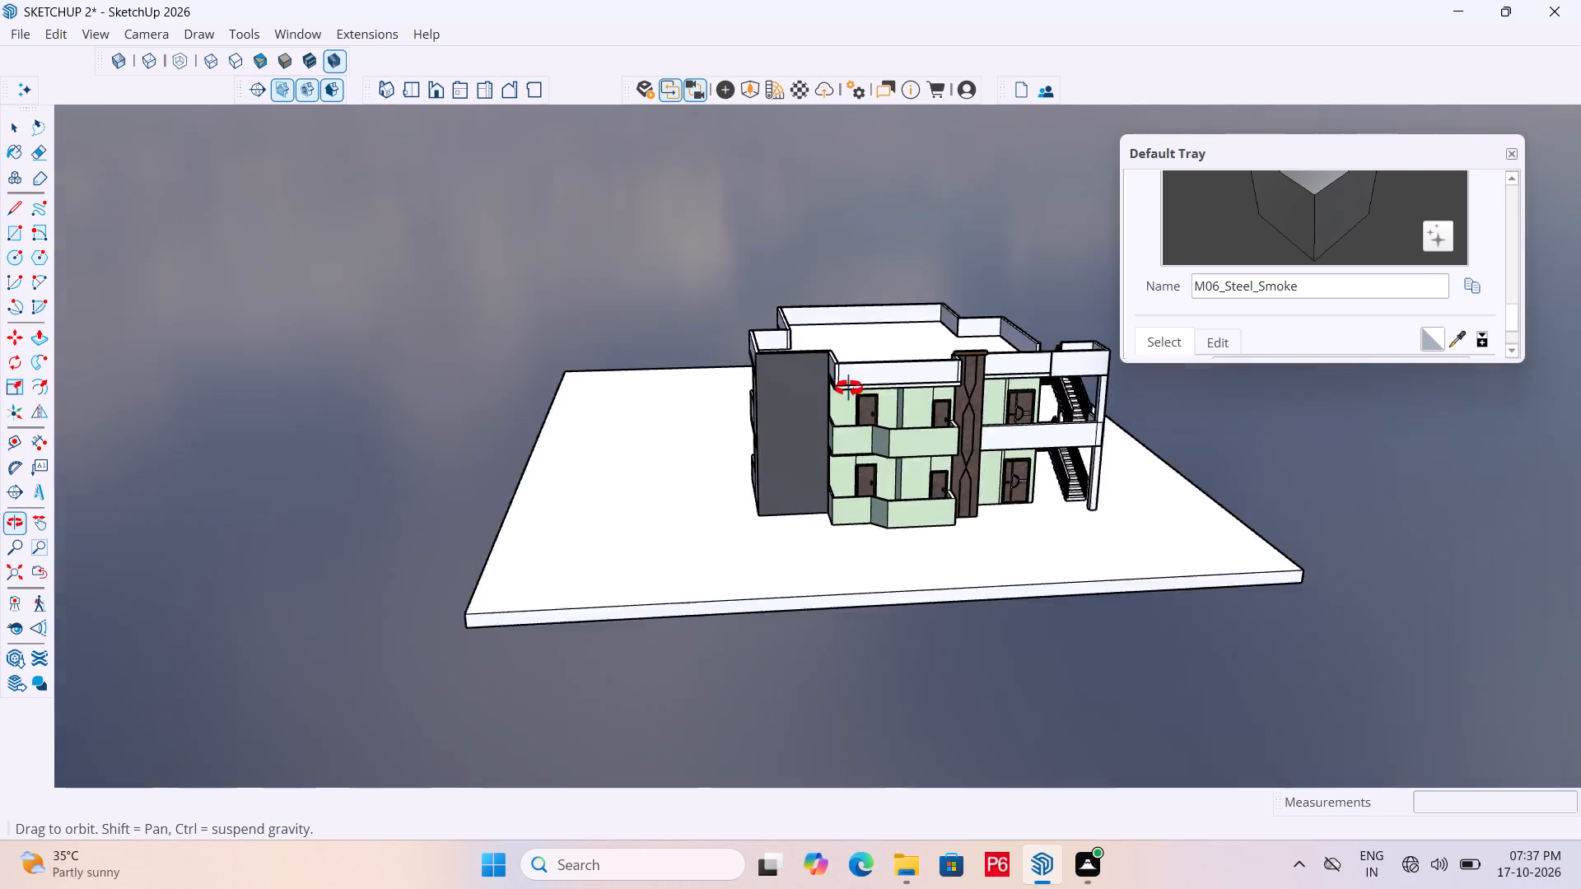
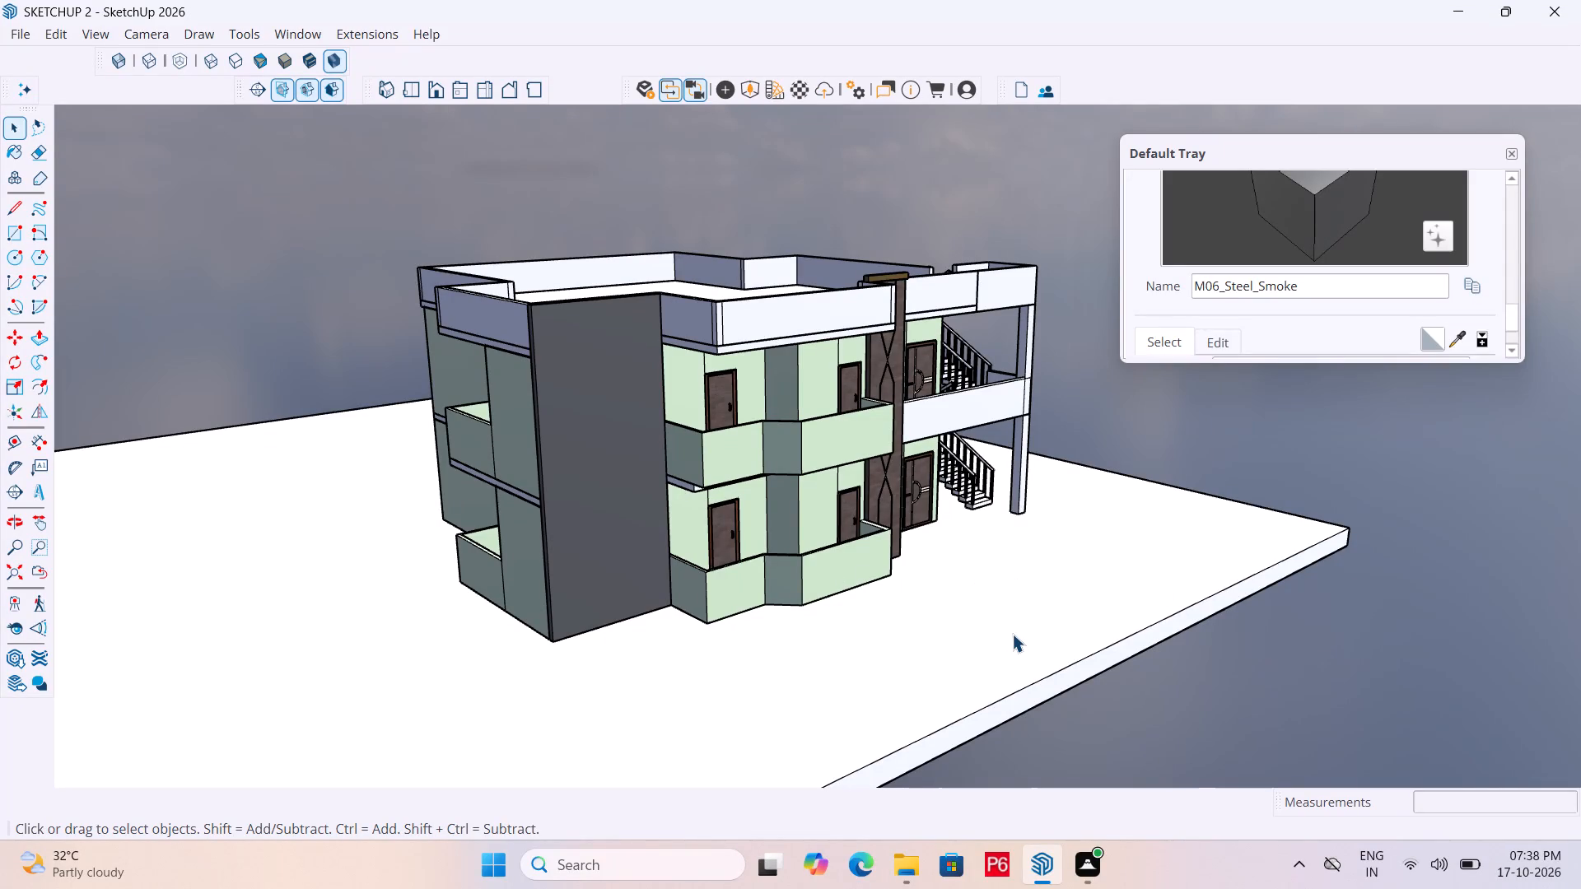
# Push the narrow end face of the dark corner panel inward about 5' 2 7/16" to narrow it, exposing the green wall.
pyautogui.moveTo(986, 557); pyautogui.dragTo(1128, 563, button='middle')
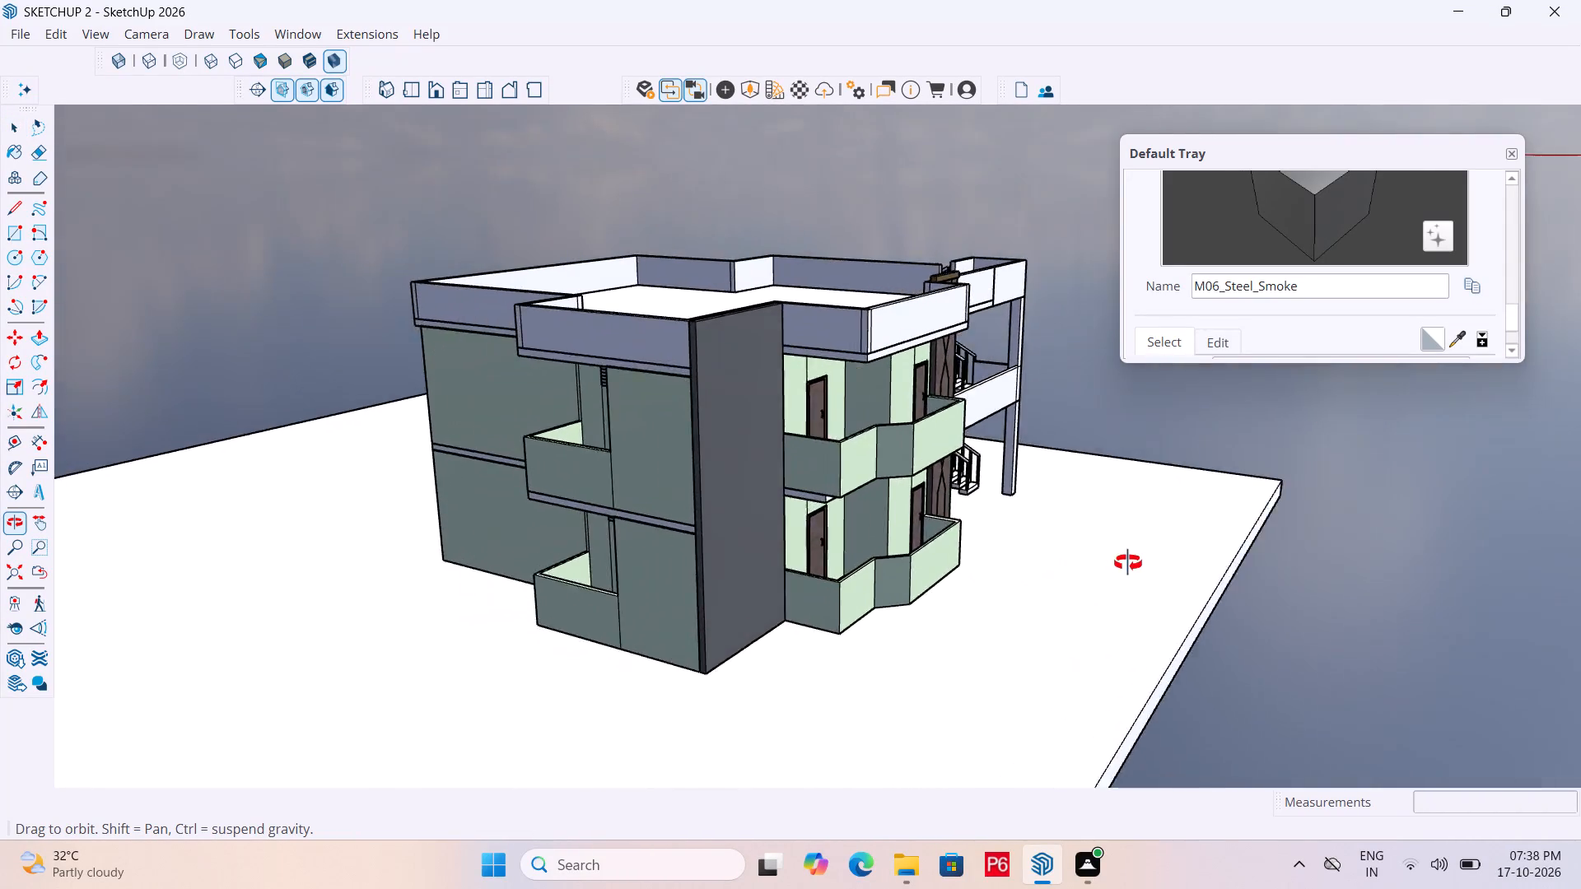
pyautogui.moveTo(1128, 563); pyautogui.dragTo(936, 552, button='middle')
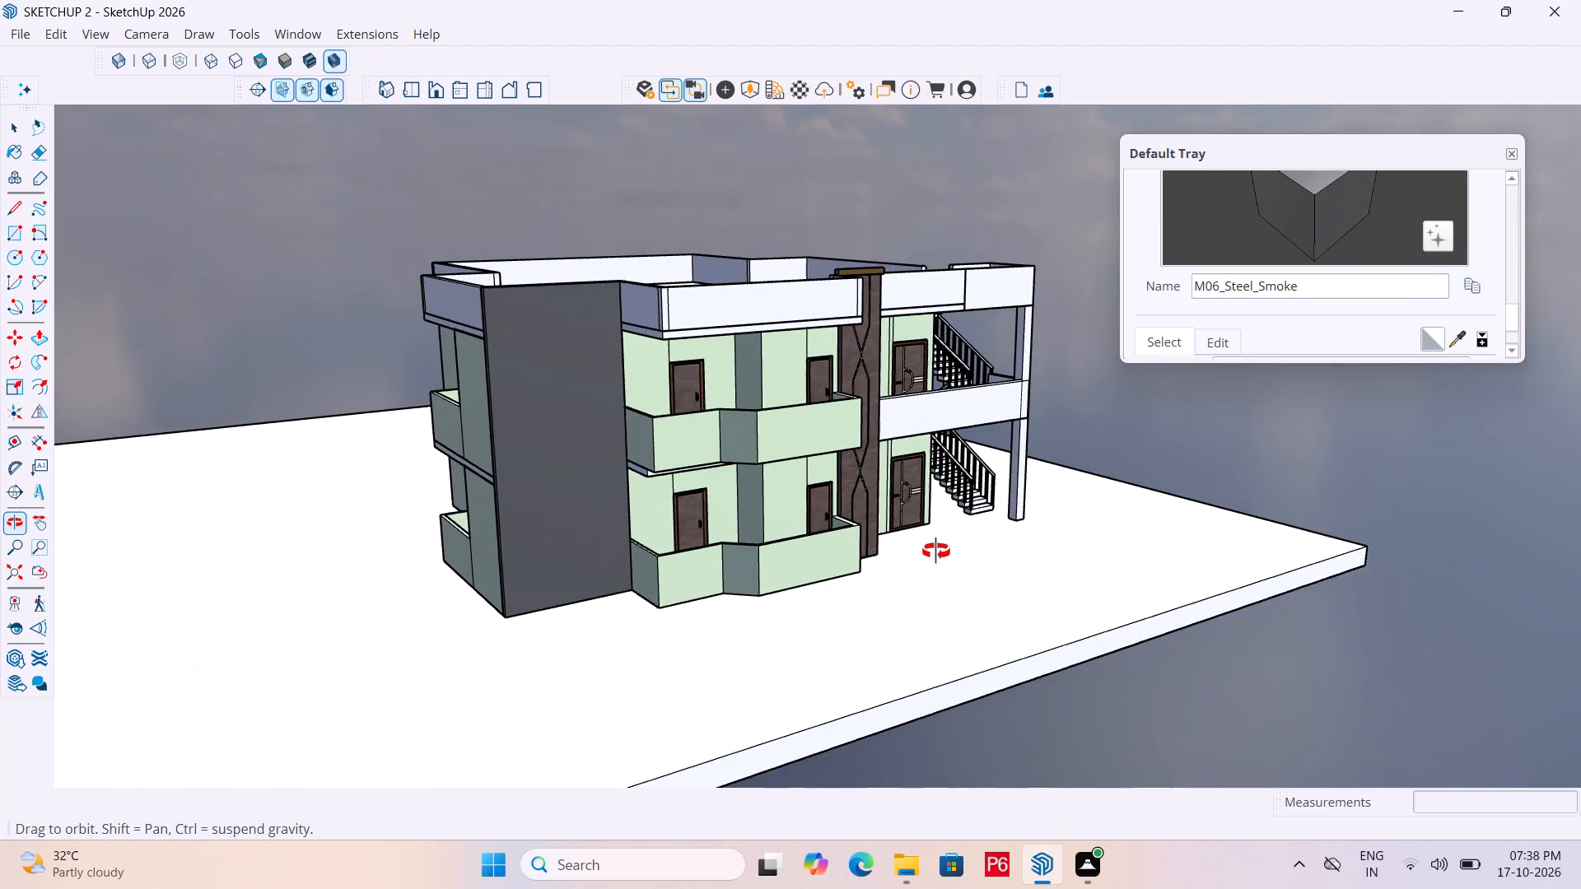
pyautogui.moveTo(936, 552); pyautogui.dragTo(948, 574, button='middle')
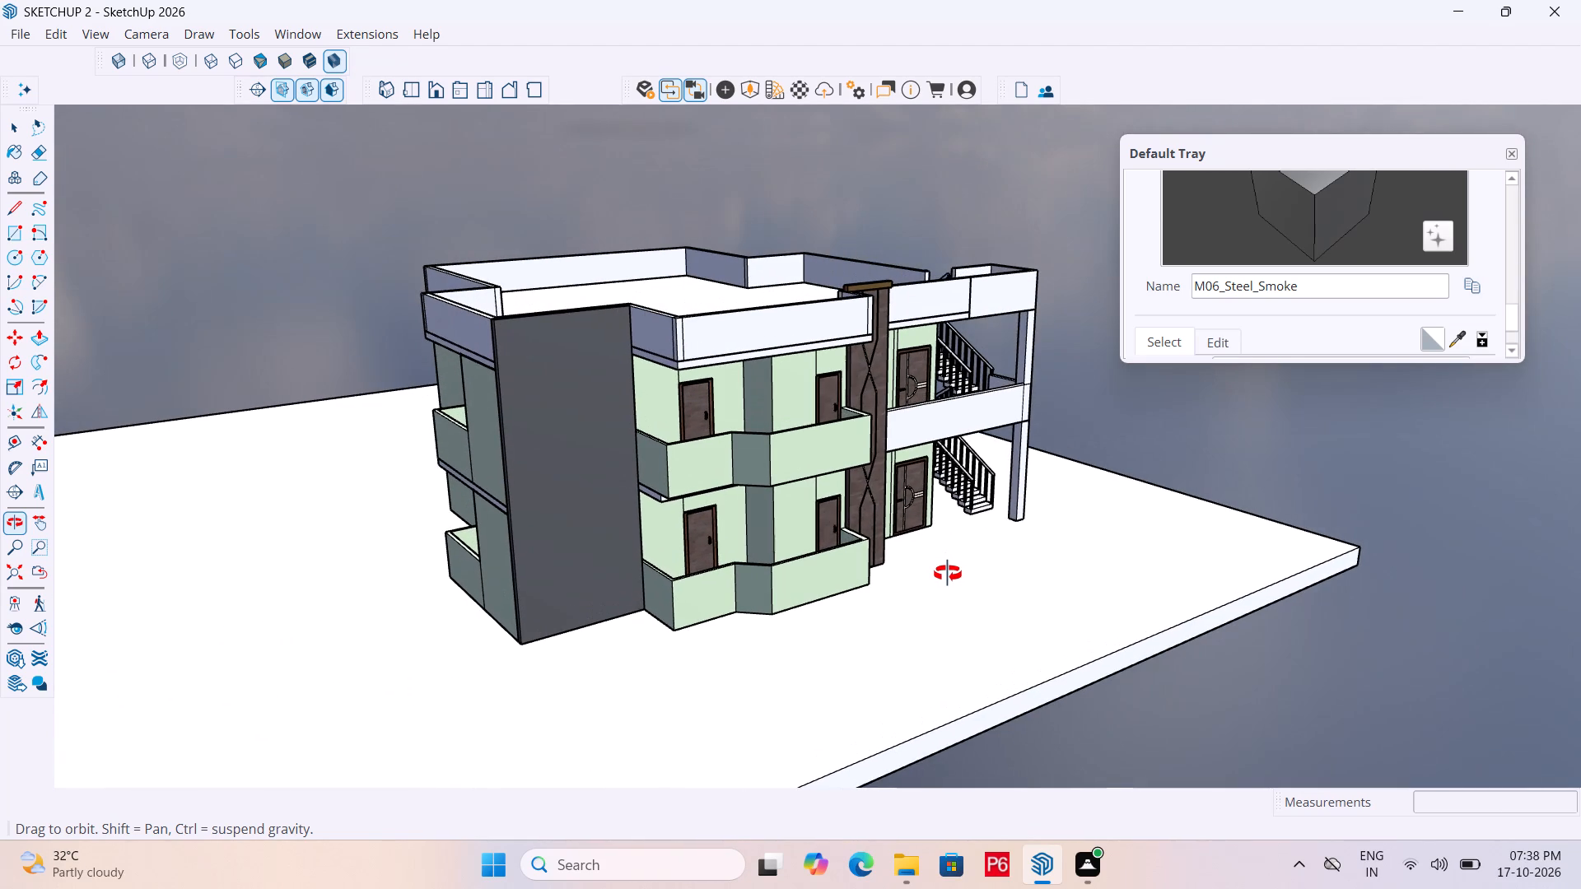
pyautogui.moveTo(948, 574); pyautogui.dragTo(960, 568, button='middle')
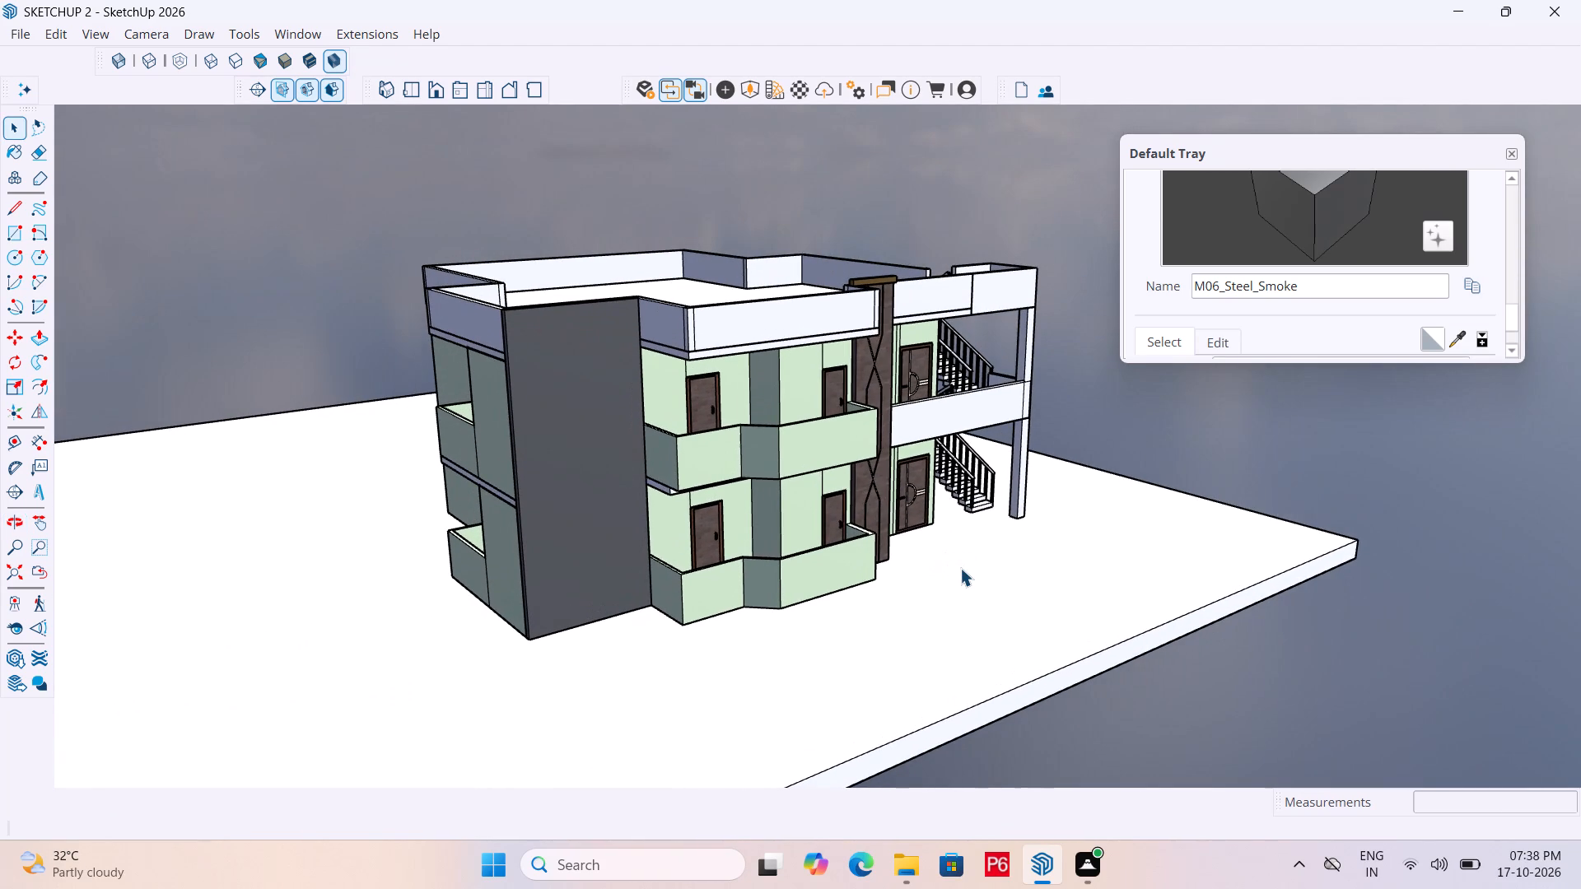
pyautogui.scroll(3, 687, 565)
pyautogui.moveTo(647, 556); pyautogui.dragTo(855, 576, button='middle')
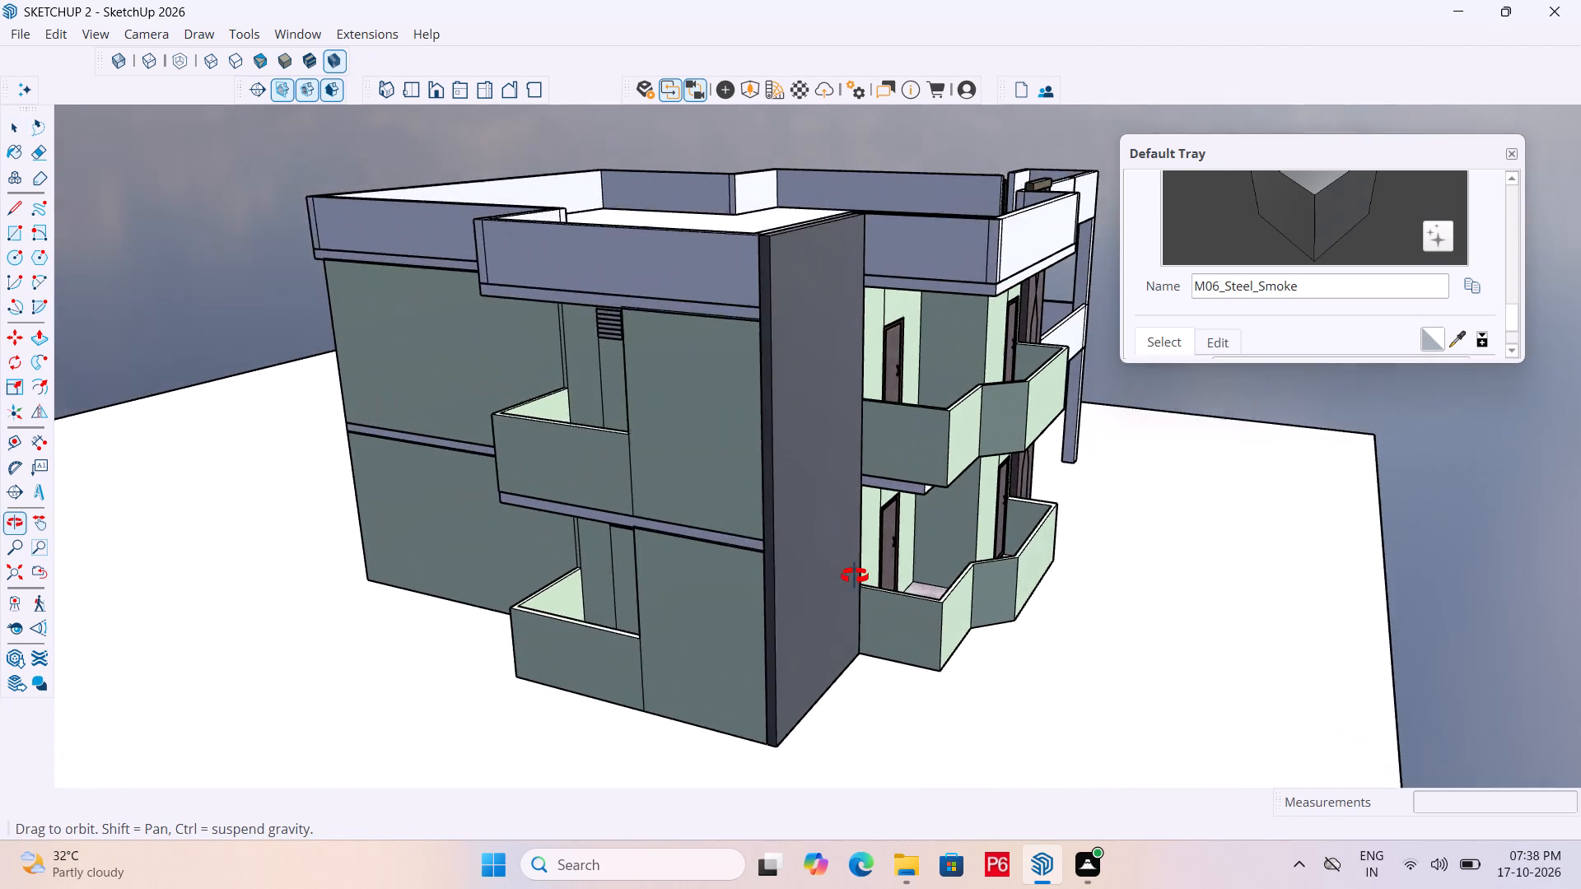
pyautogui.moveTo(855, 576); pyautogui.dragTo(856, 576, button='middle')
pyautogui.scroll(3, 855, 576)
pyautogui.click(744, 502)
pyautogui.tripleClick(743, 490)
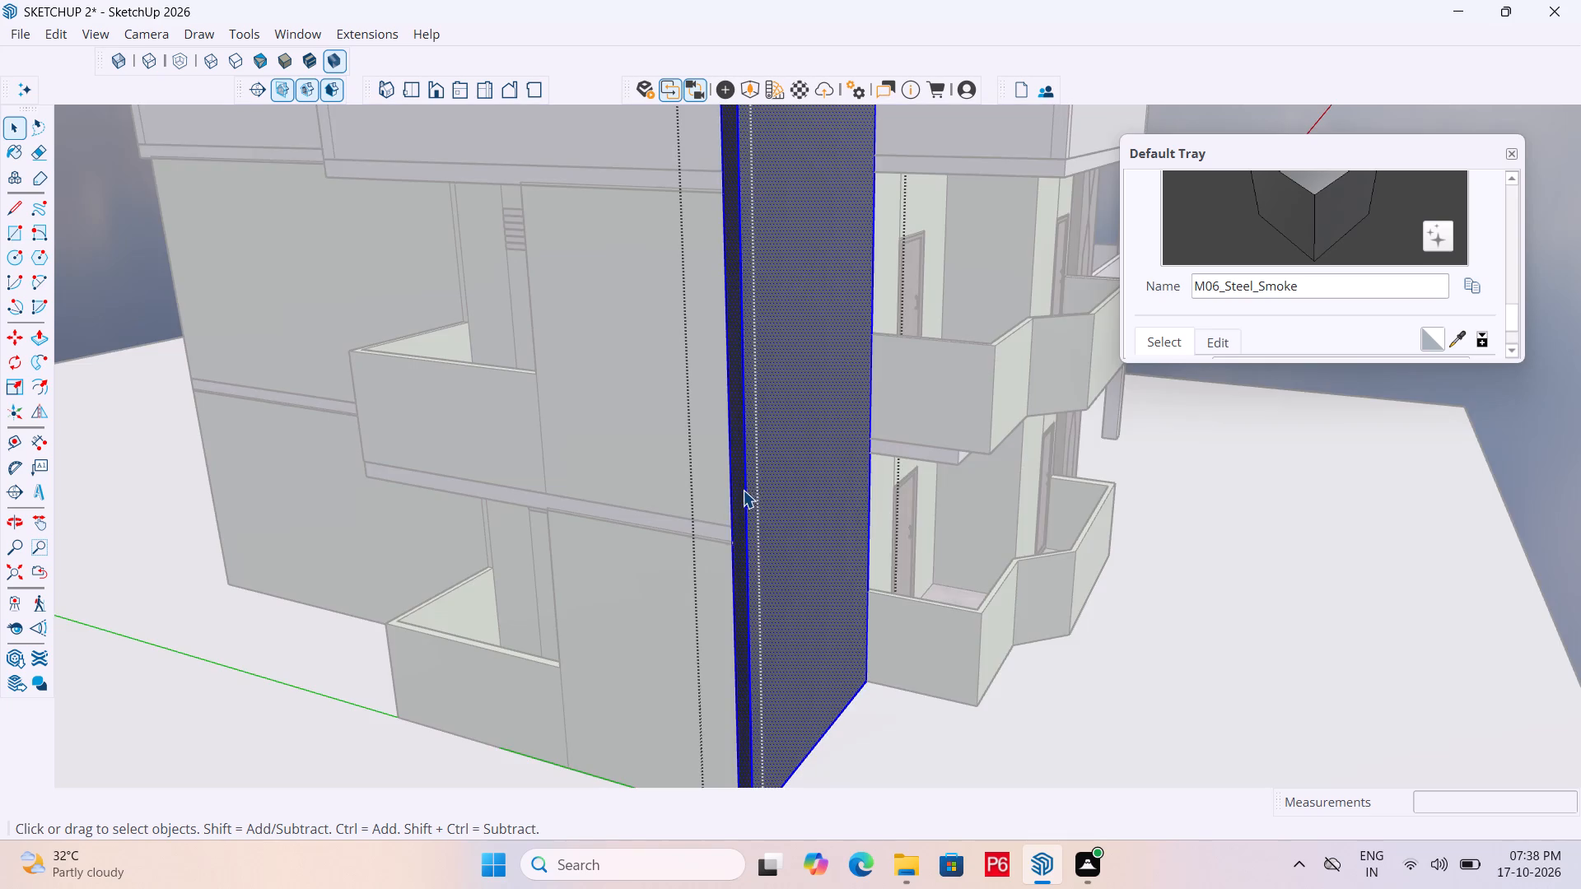
pyautogui.scroll(4, 739, 476)
pyautogui.press('p')
pyautogui.click(744, 487)
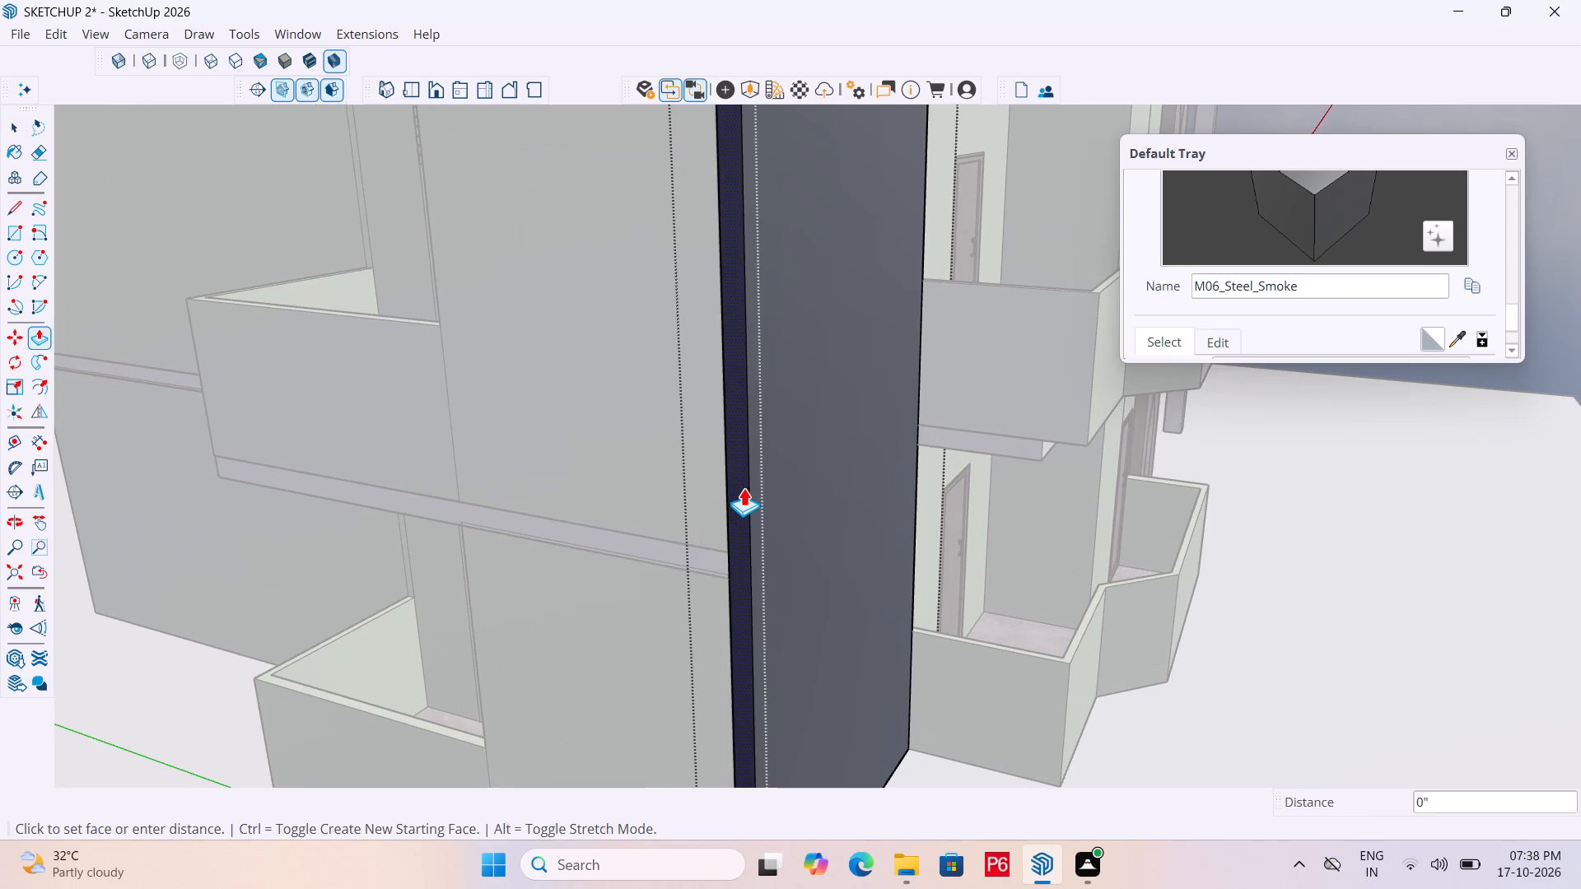
pyautogui.moveTo(823, 417); pyautogui.dragTo(582, 424, button='middle')
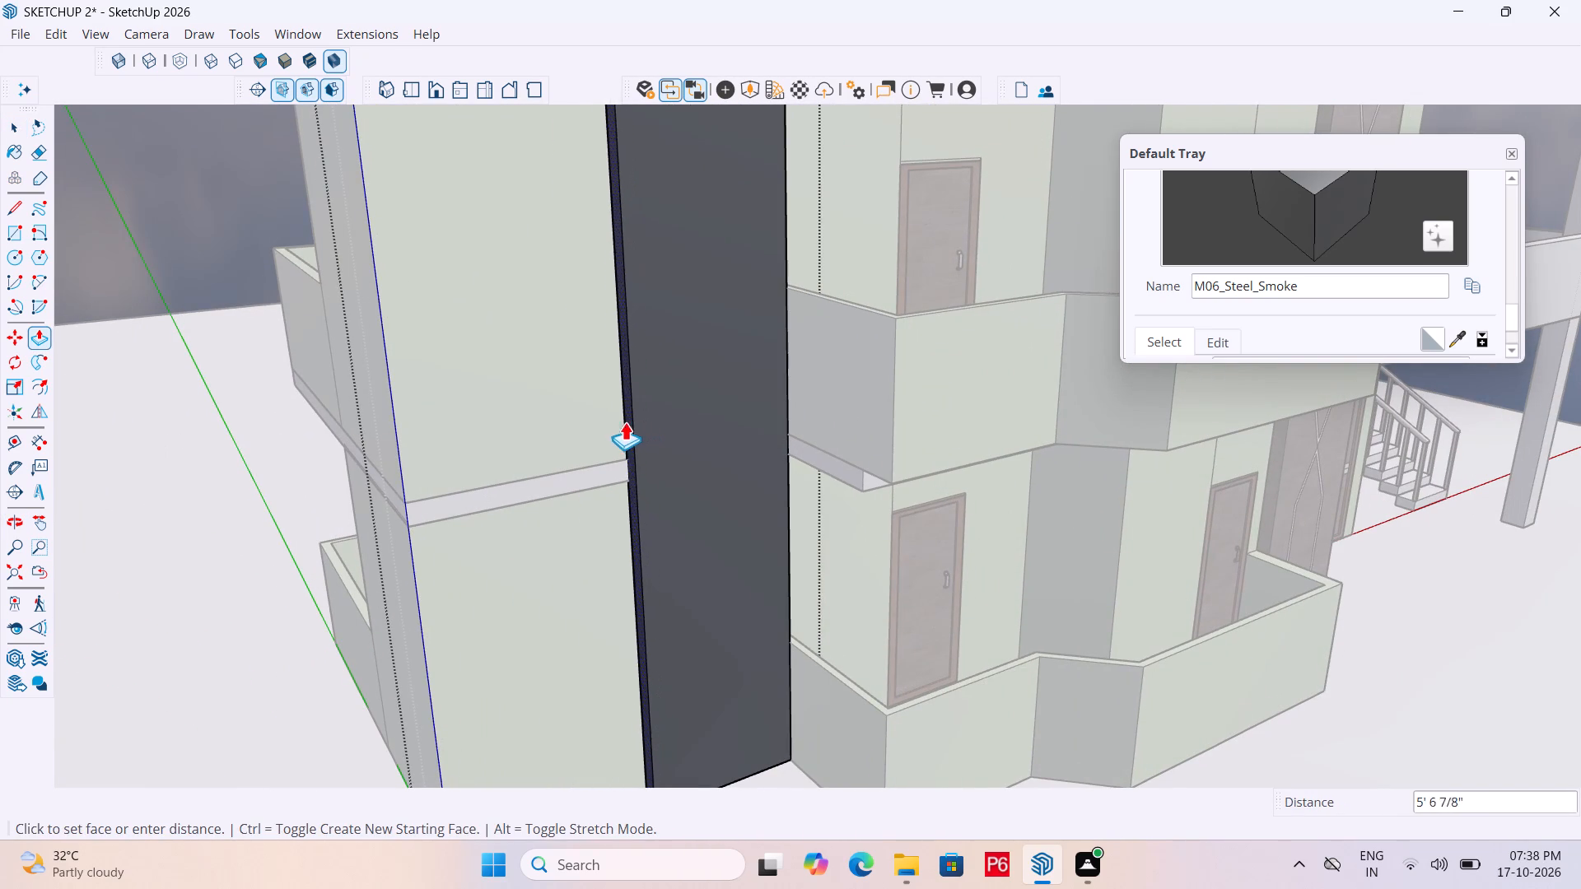
pyautogui.moveTo(619, 426); pyautogui.dragTo(629, 426)
# Save the model and leave the dark panel group.
pyautogui.scroll(-9, 631, 468)
pyautogui.hotkey('ctrl', 's')
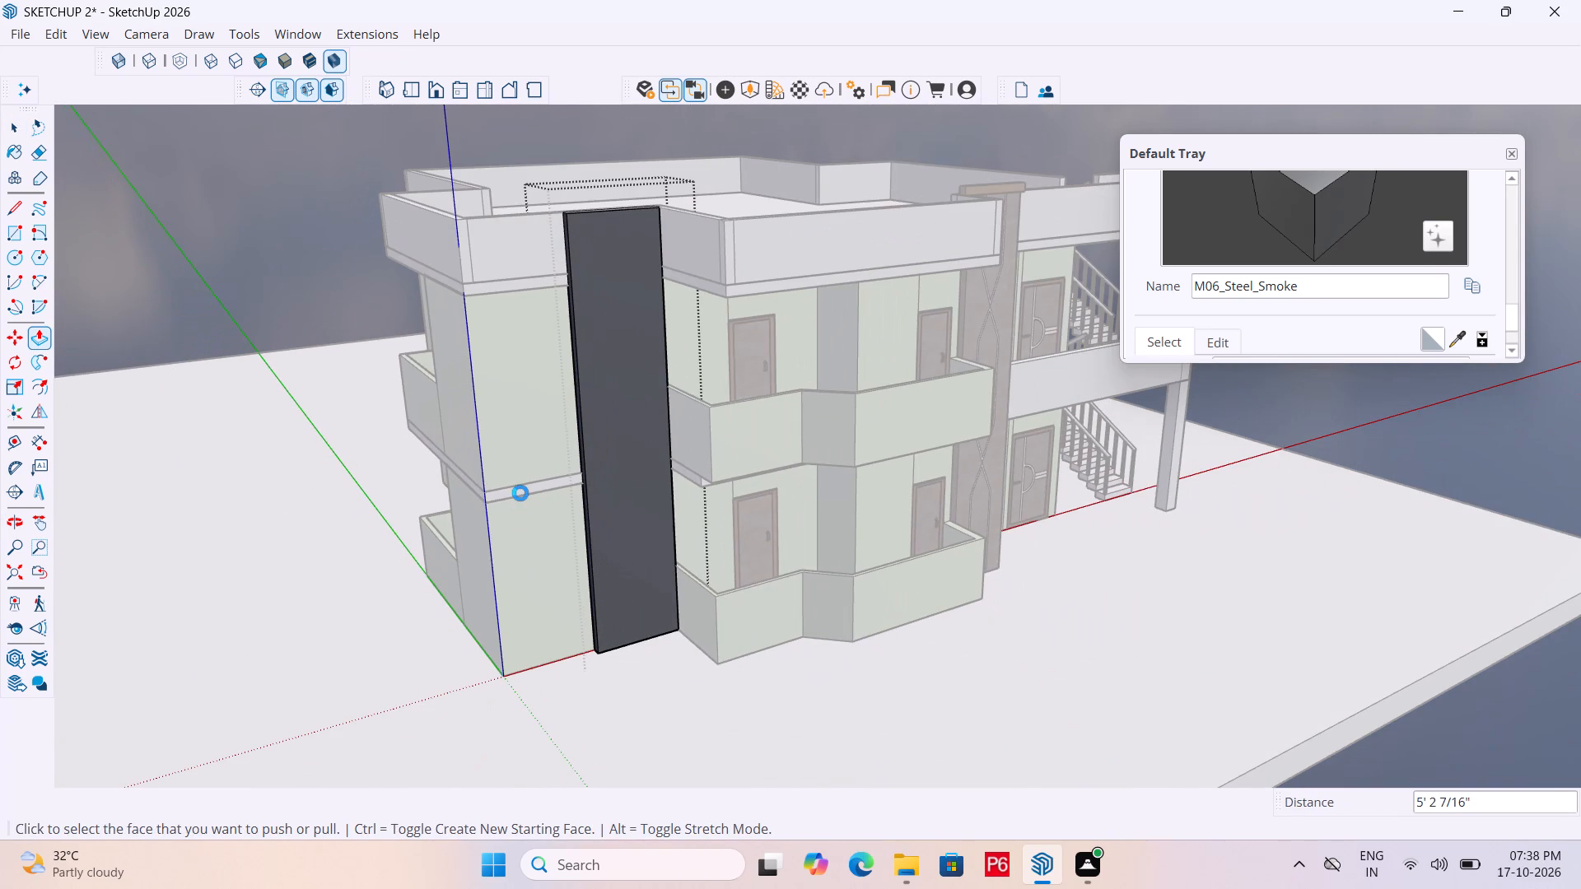
pyautogui.hotkey('ctrl', 's')
pyautogui.scroll(-3, 478, 488)
pyautogui.press('space')
pyautogui.scroll(-2, 594, 491)
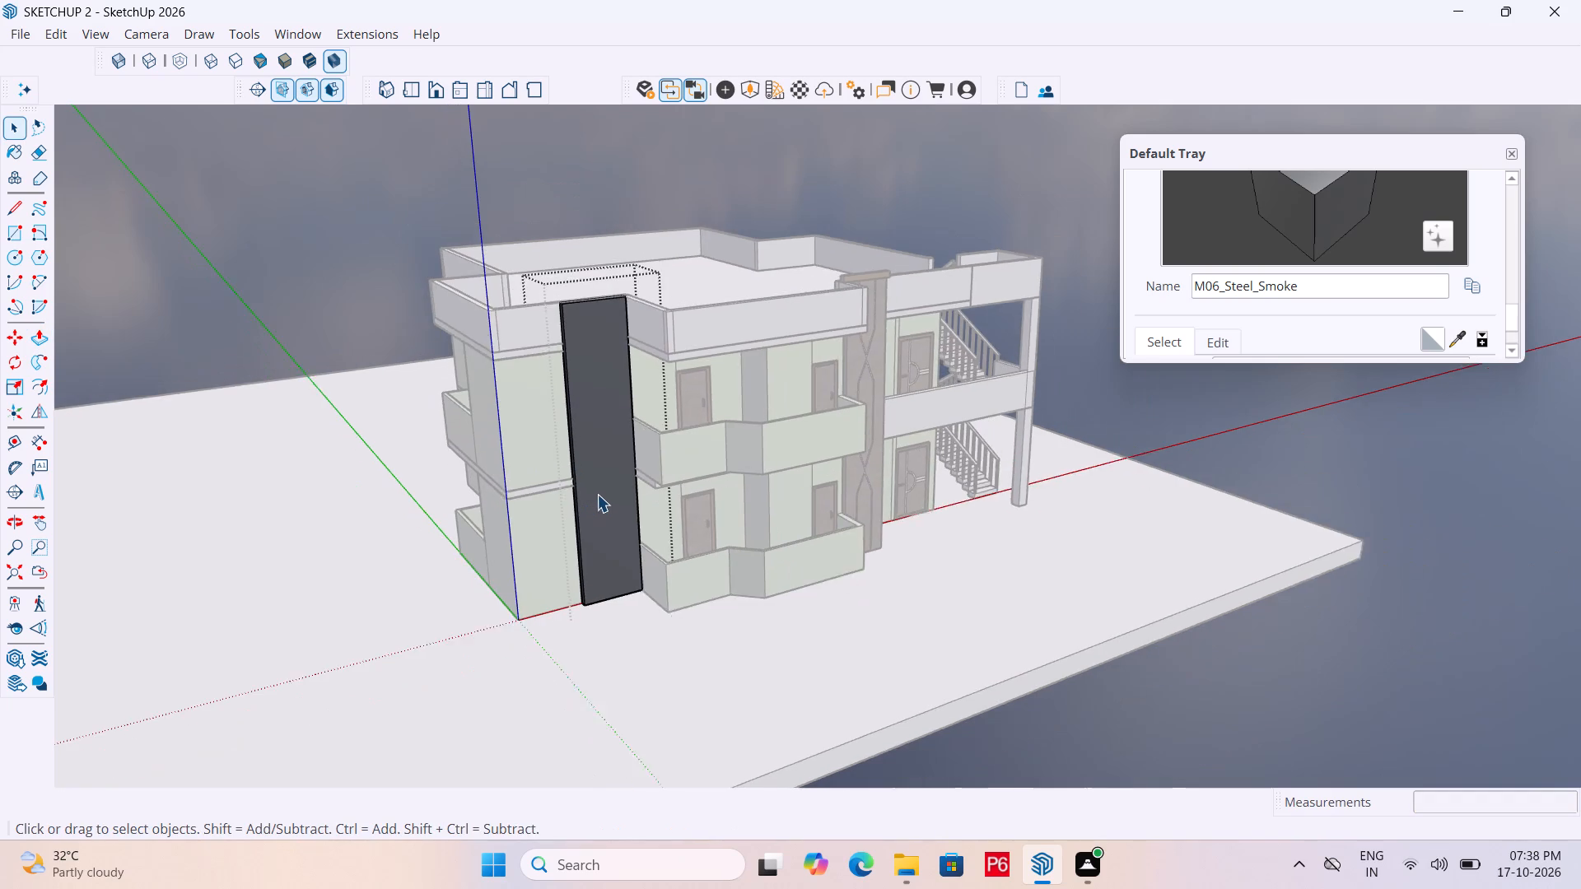
pyautogui.scroll(-1, 597, 494)
pyautogui.click(1247, 665)
# Examine the building's exterior from several sides, checking the narrowed dark panel against the front facade.
pyautogui.moveTo(706, 493); pyautogui.dragTo(511, 455, button='middle')
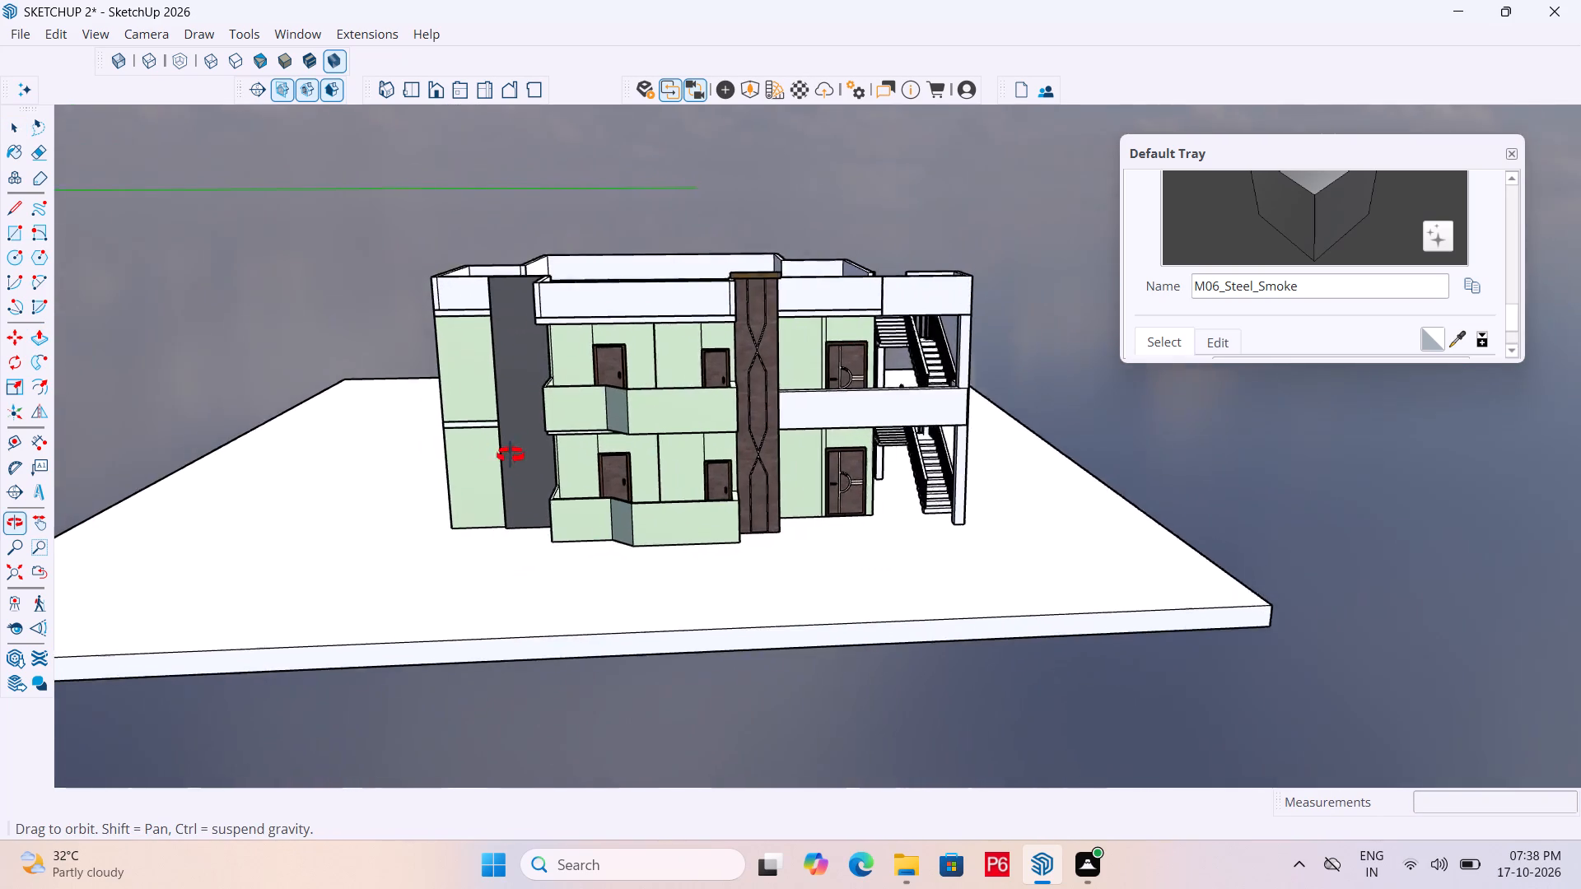
pyautogui.moveTo(511, 455); pyautogui.dragTo(1439, 475, button='middle')
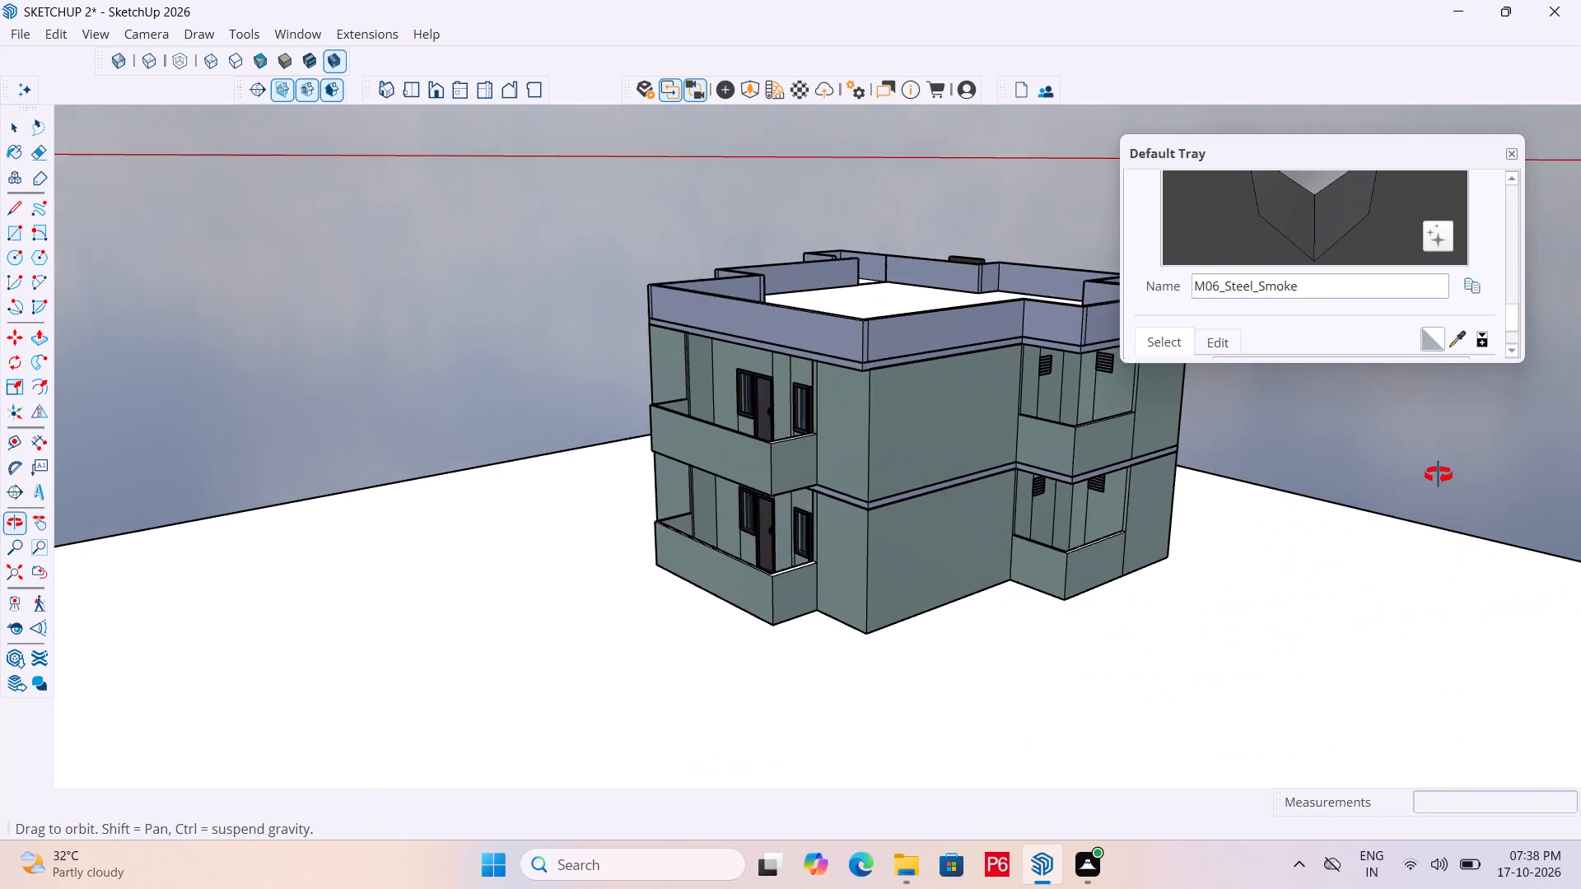
pyautogui.moveTo(1439, 475); pyautogui.dragTo(642, 483, button='middle')
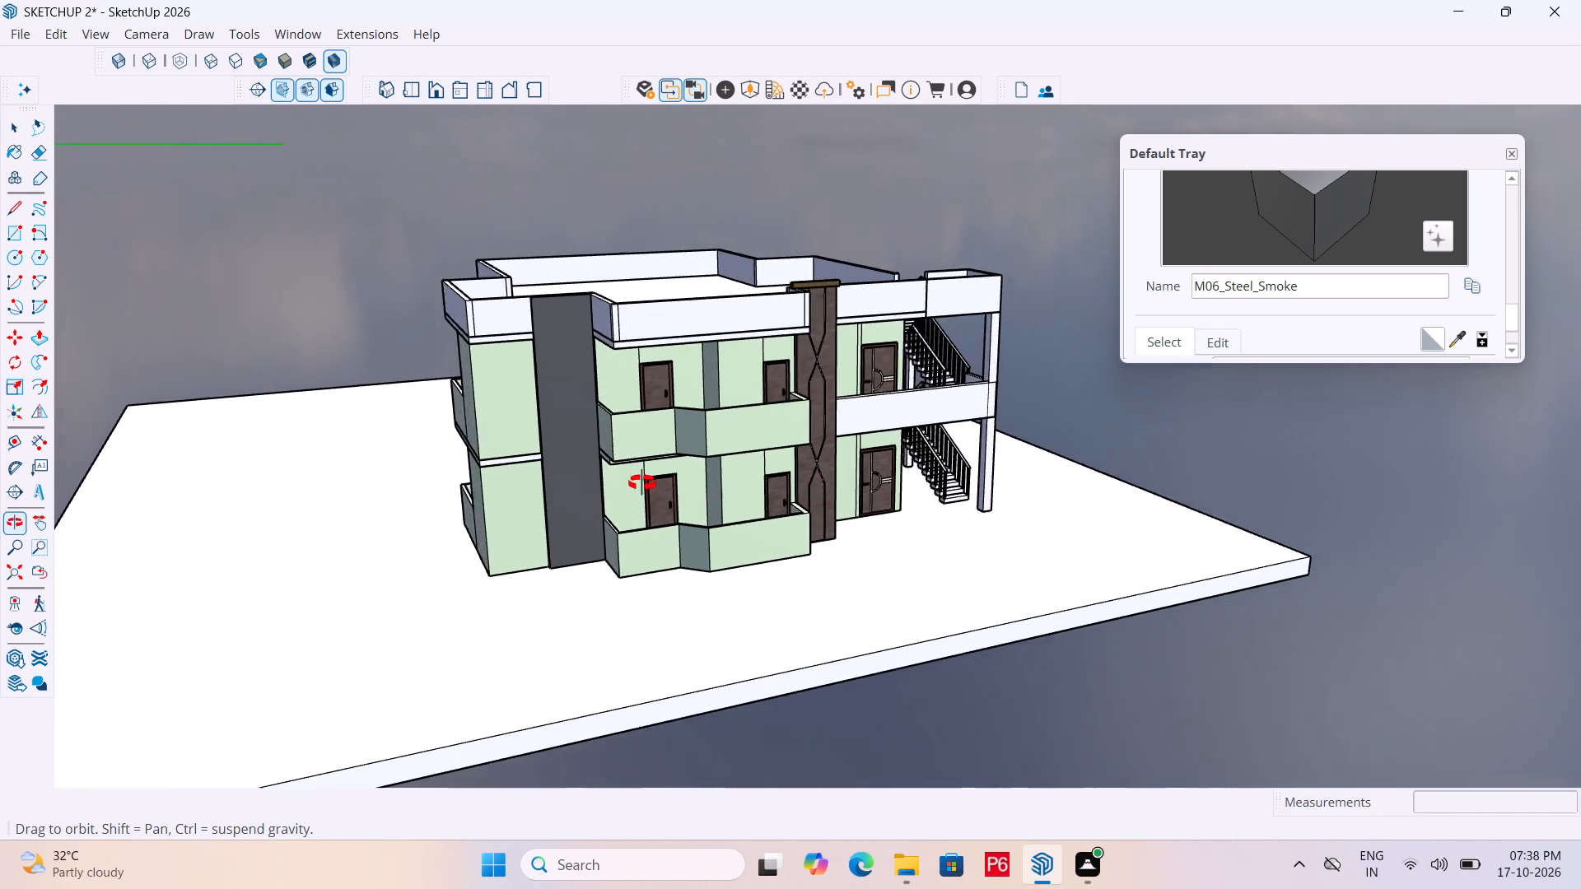
pyautogui.moveTo(642, 483); pyautogui.dragTo(475, 462, button='middle')
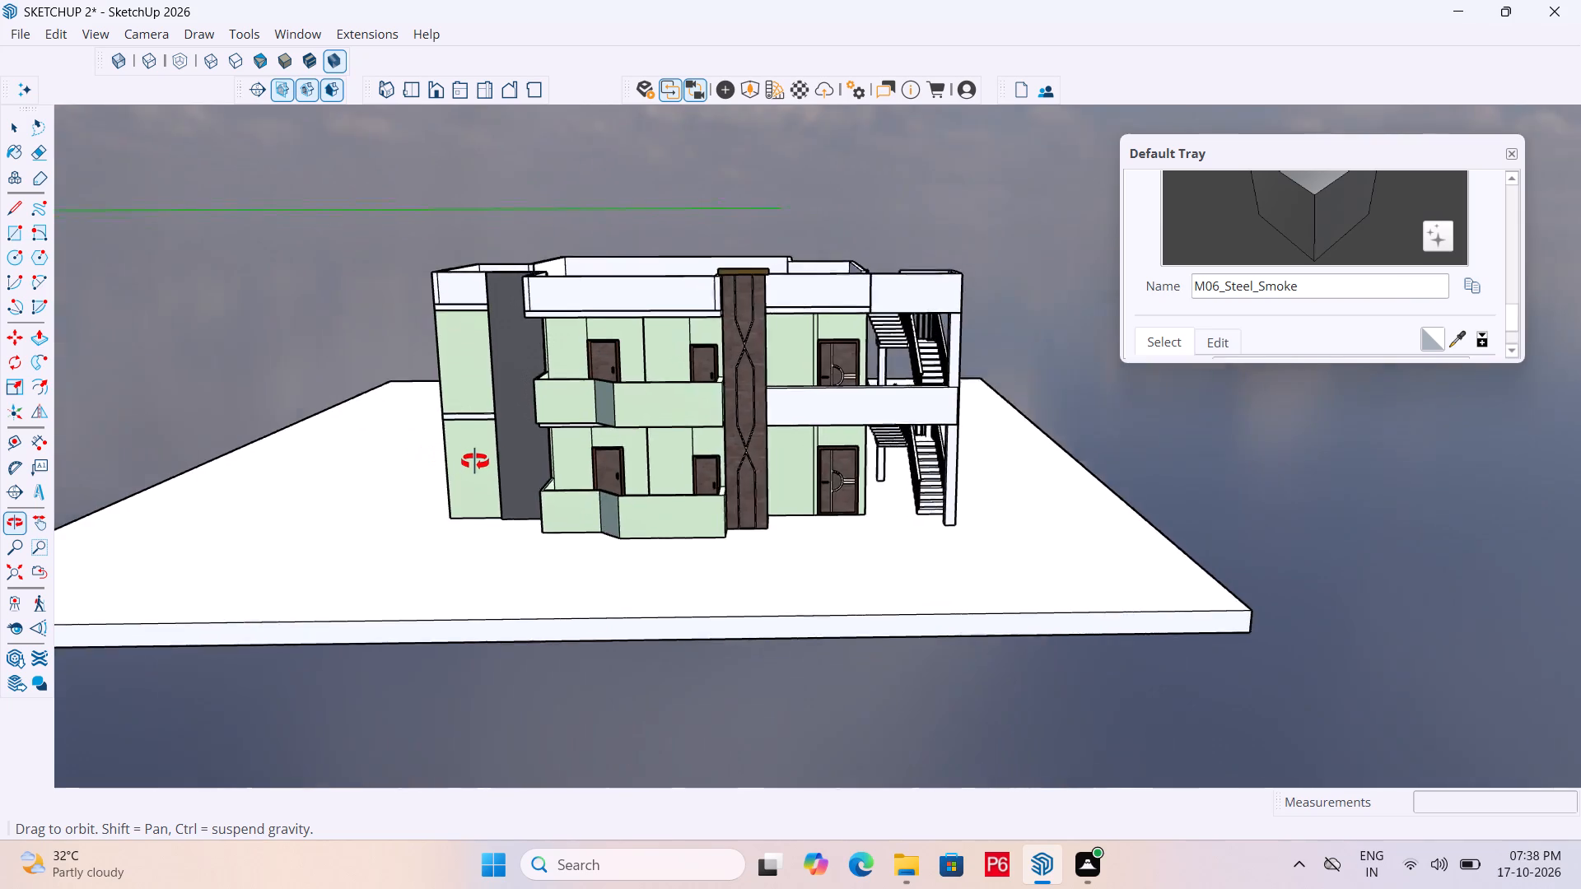
pyautogui.moveTo(475, 462); pyautogui.dragTo(666, 505, button='middle')
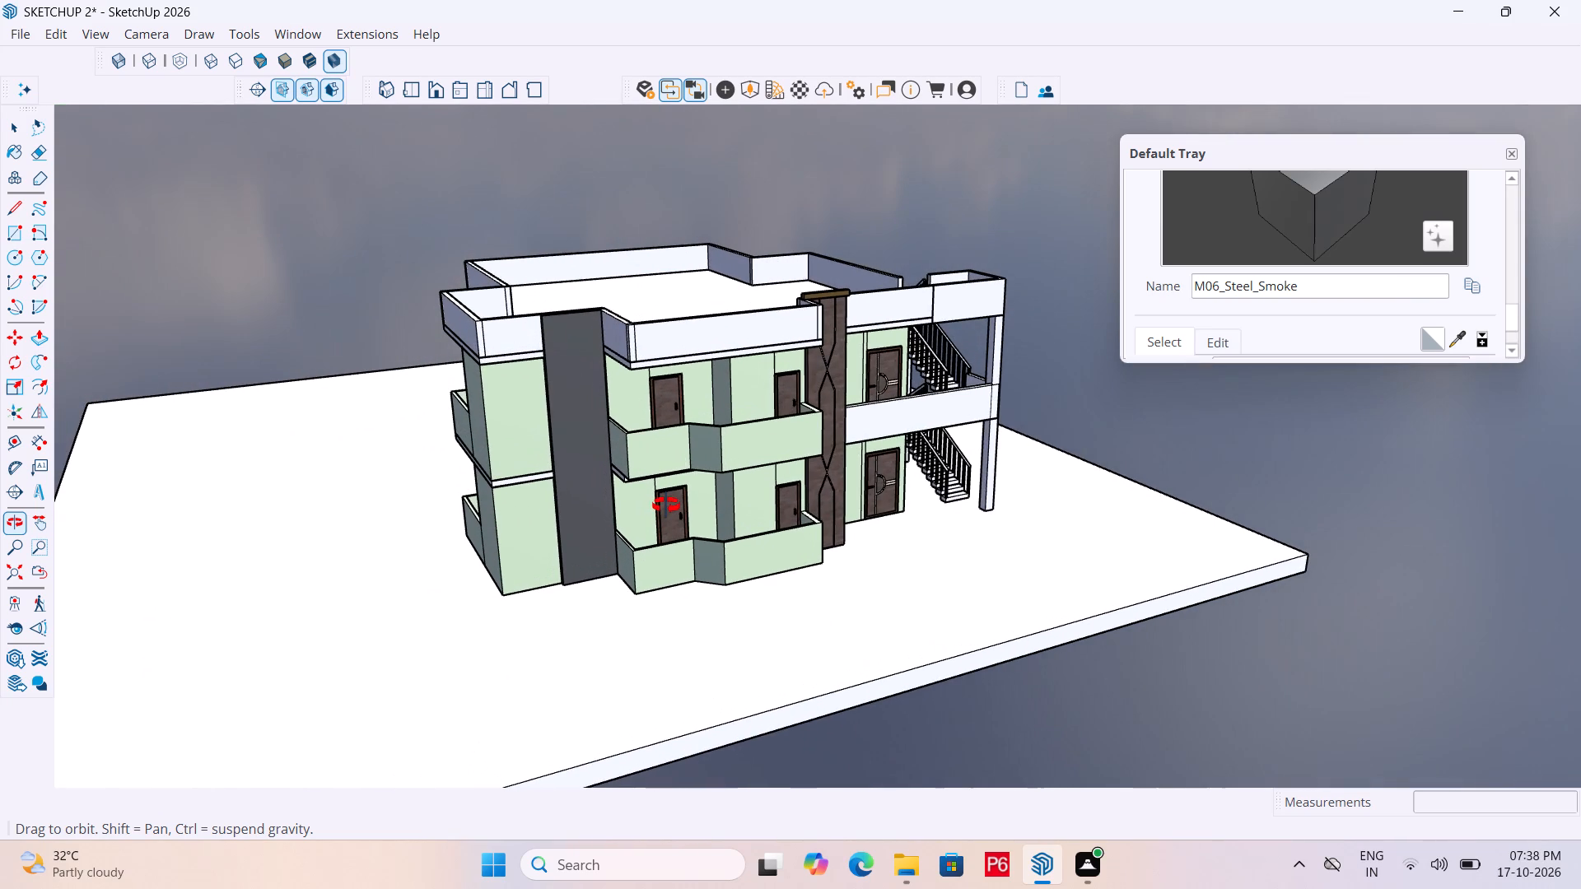
pyautogui.moveTo(666, 505); pyautogui.dragTo(363, 484, button='middle')
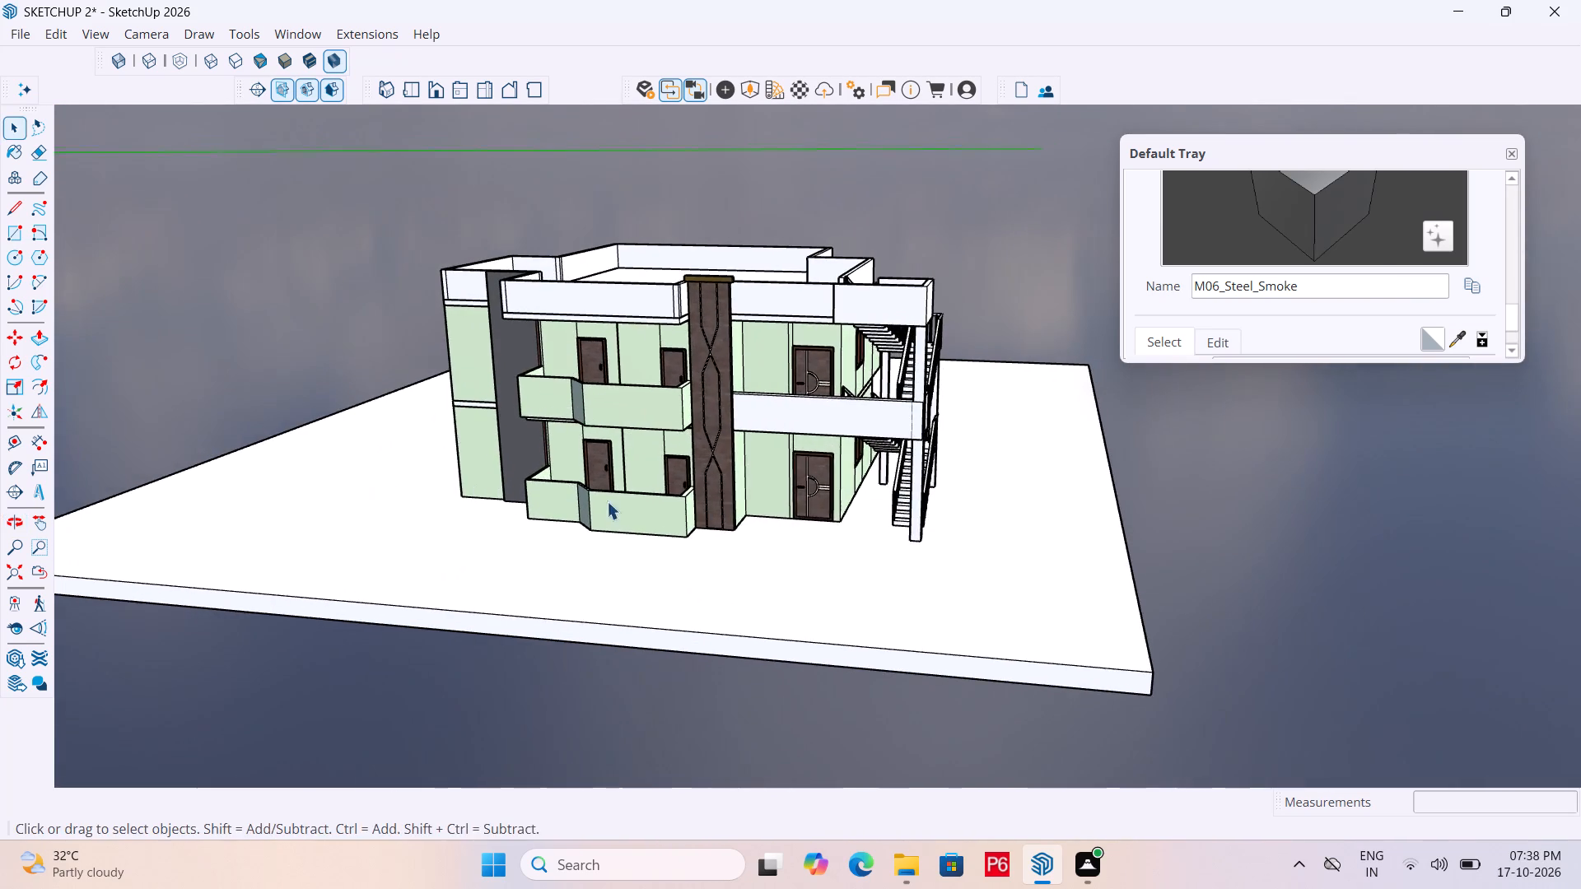
pyautogui.moveTo(948, 511); pyautogui.dragTo(886, 517, button='middle')
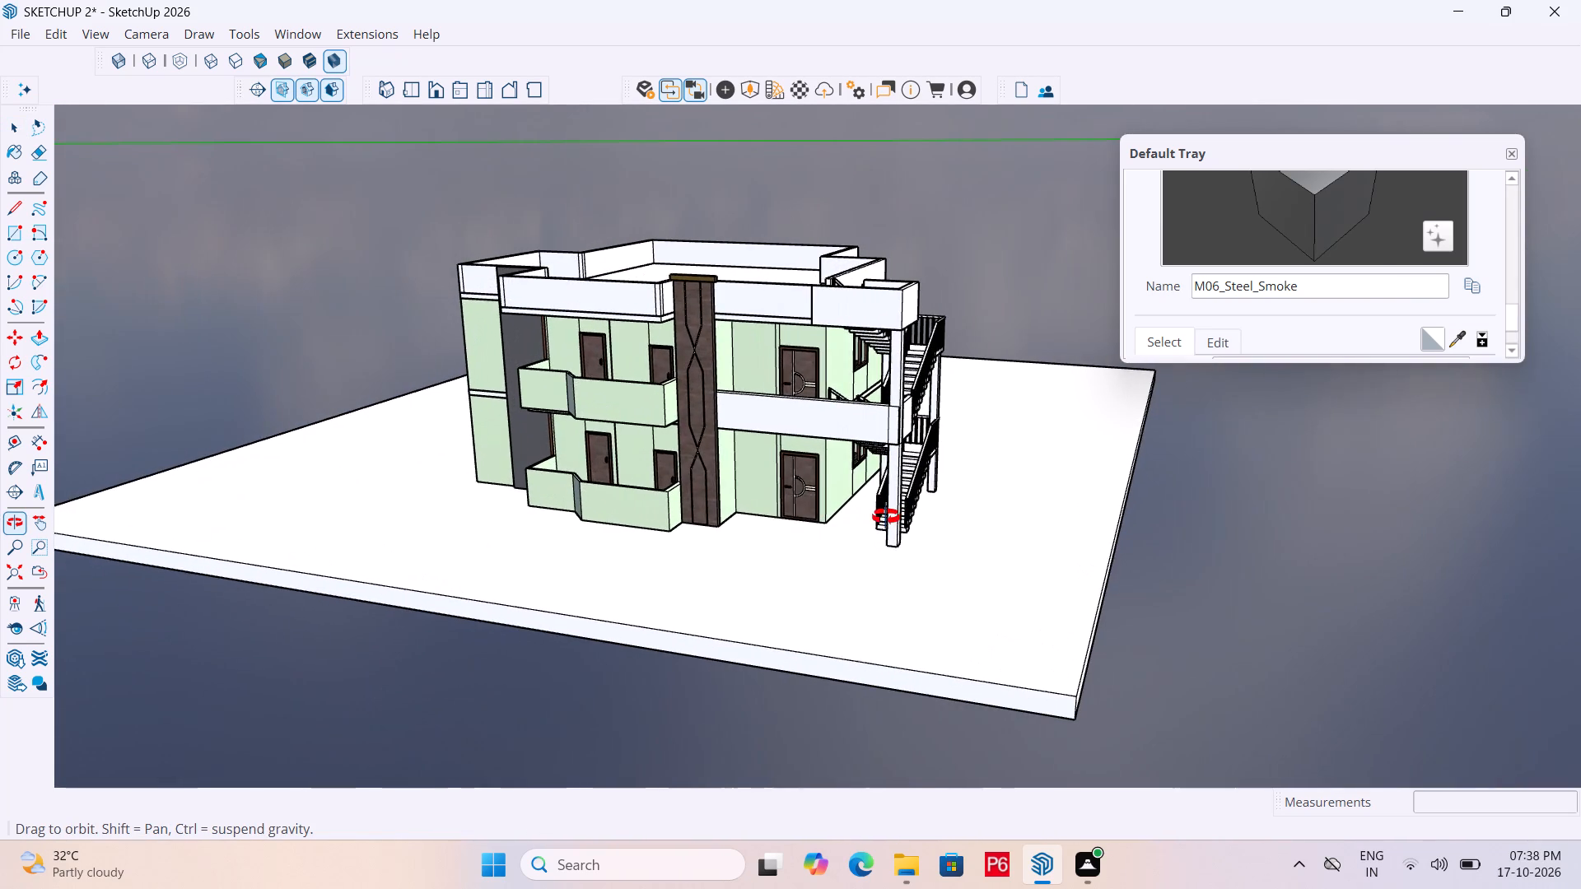
pyautogui.moveTo(886, 517); pyautogui.dragTo(880, 517, button='middle')
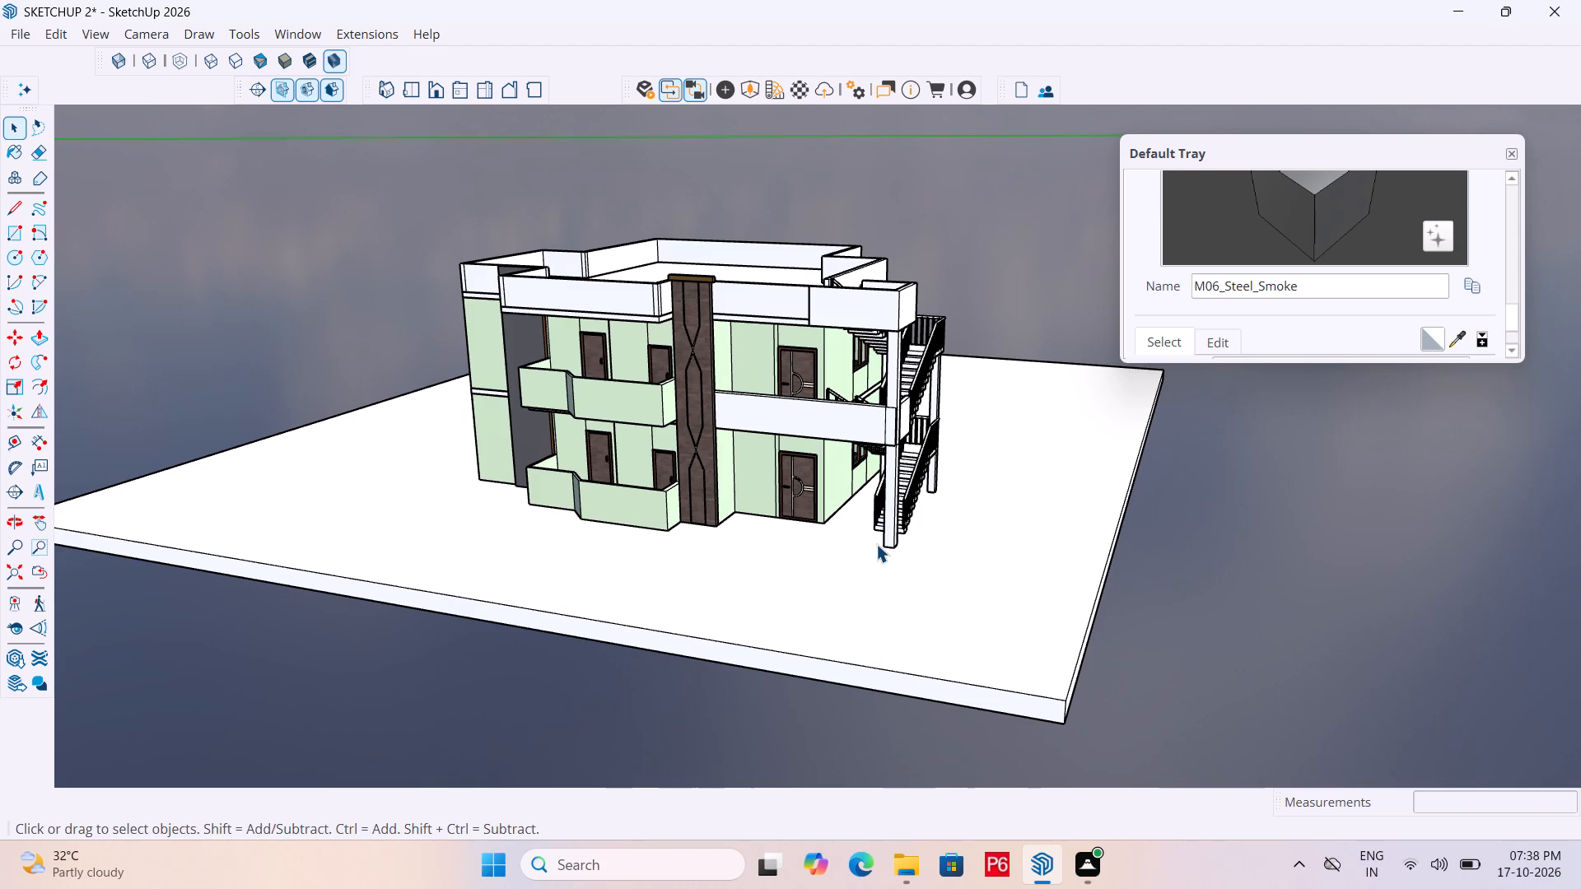
pyautogui.moveTo(469, 472); pyautogui.dragTo(859, 500, button='middle')
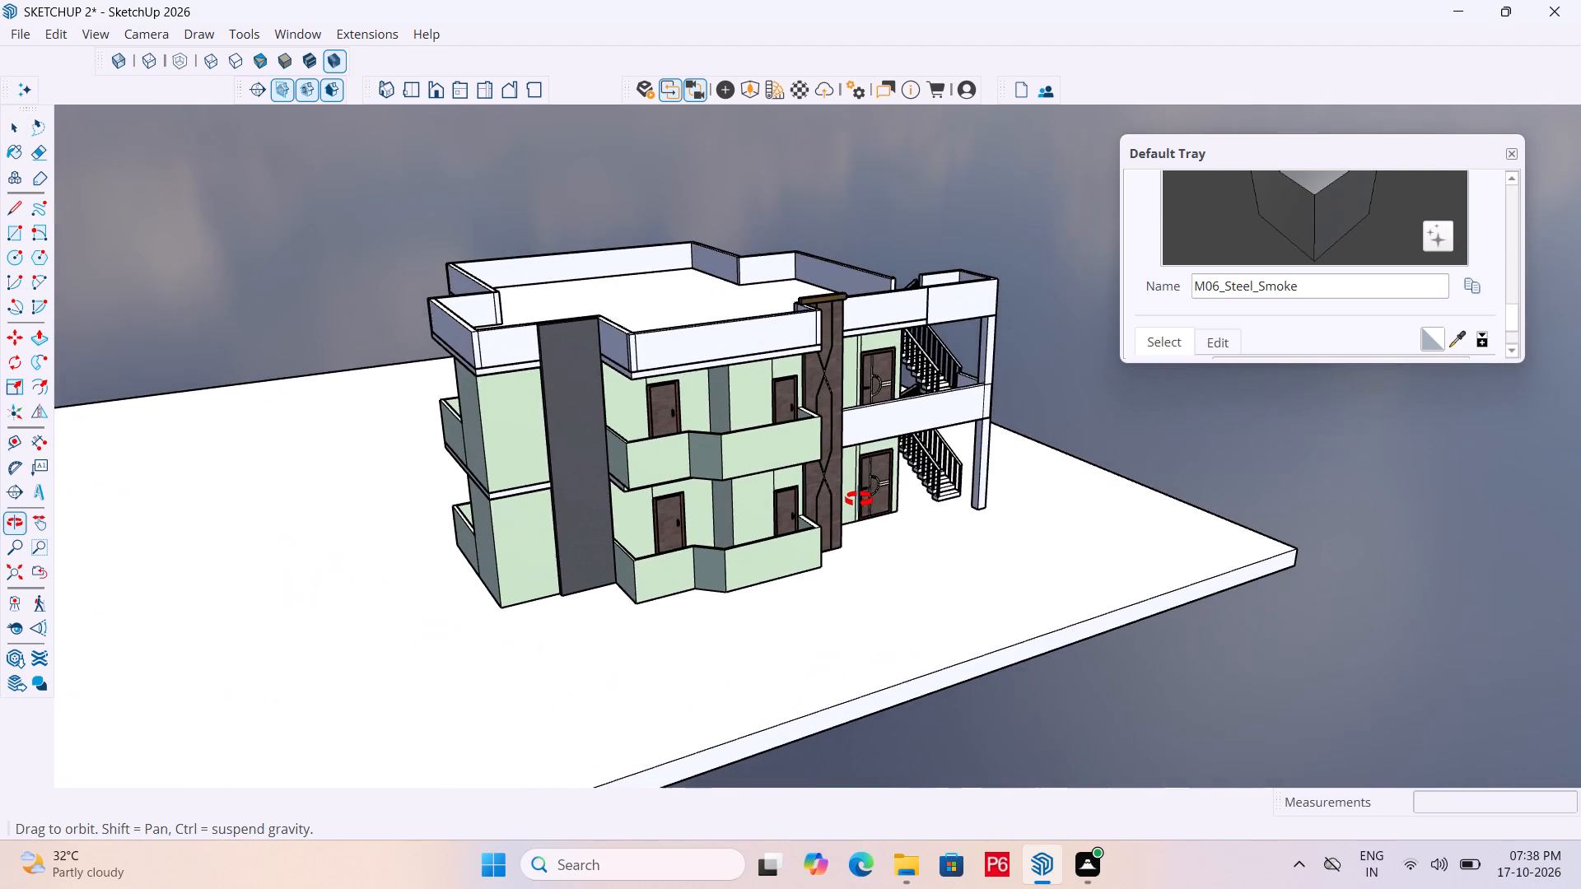
pyautogui.moveTo(859, 500); pyautogui.dragTo(840, 474, button='middle')
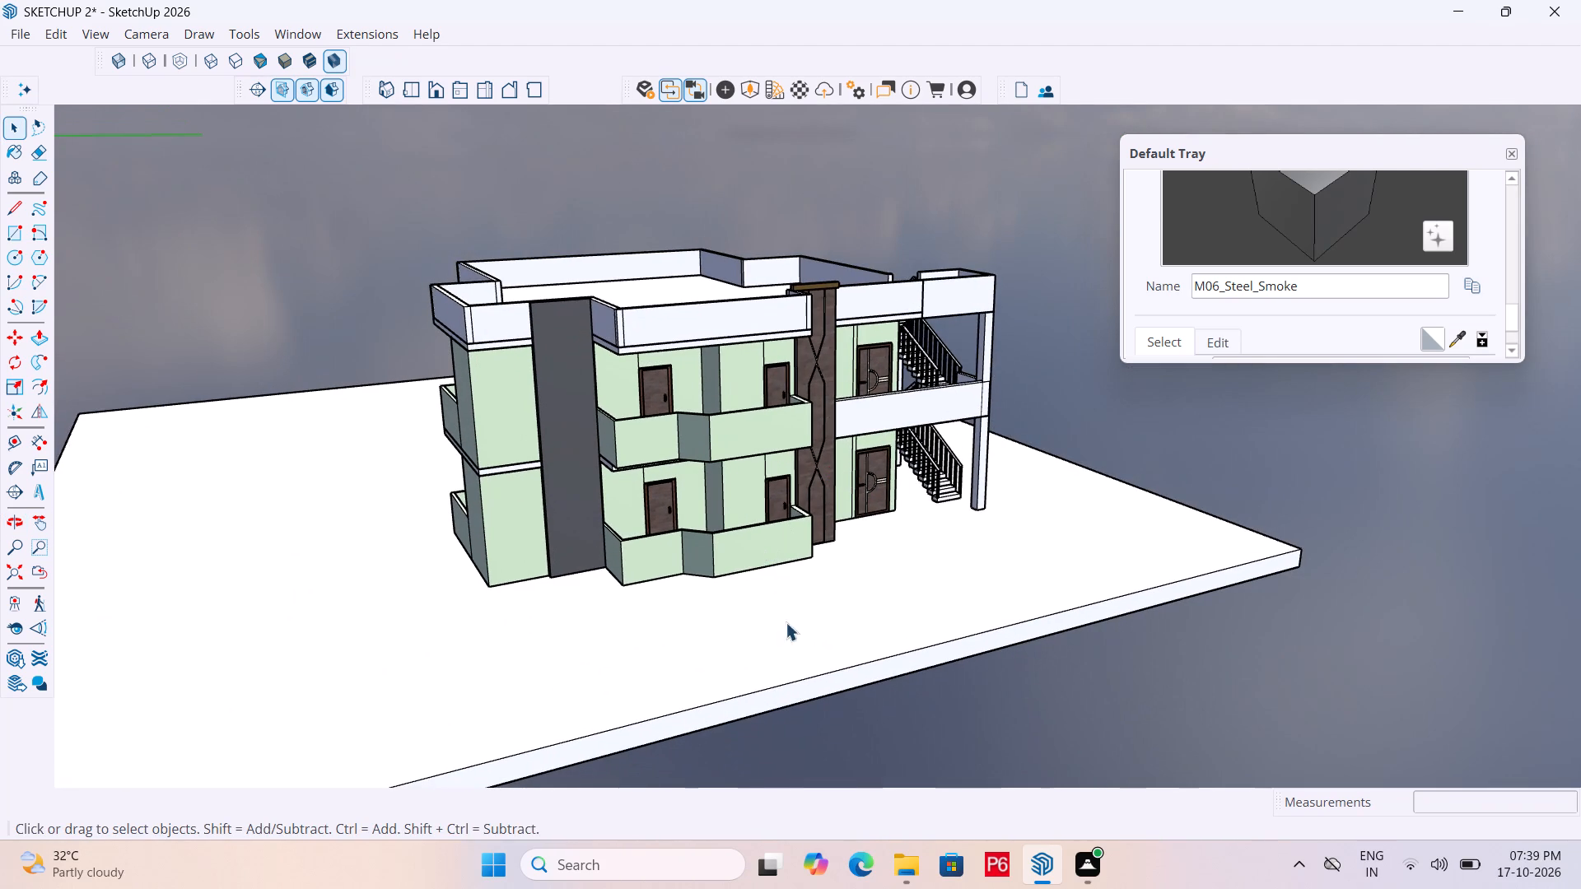
pyautogui.scroll(-1, 795, 644)
pyautogui.moveTo(790, 635); pyautogui.dragTo(813, 620, button='middle')
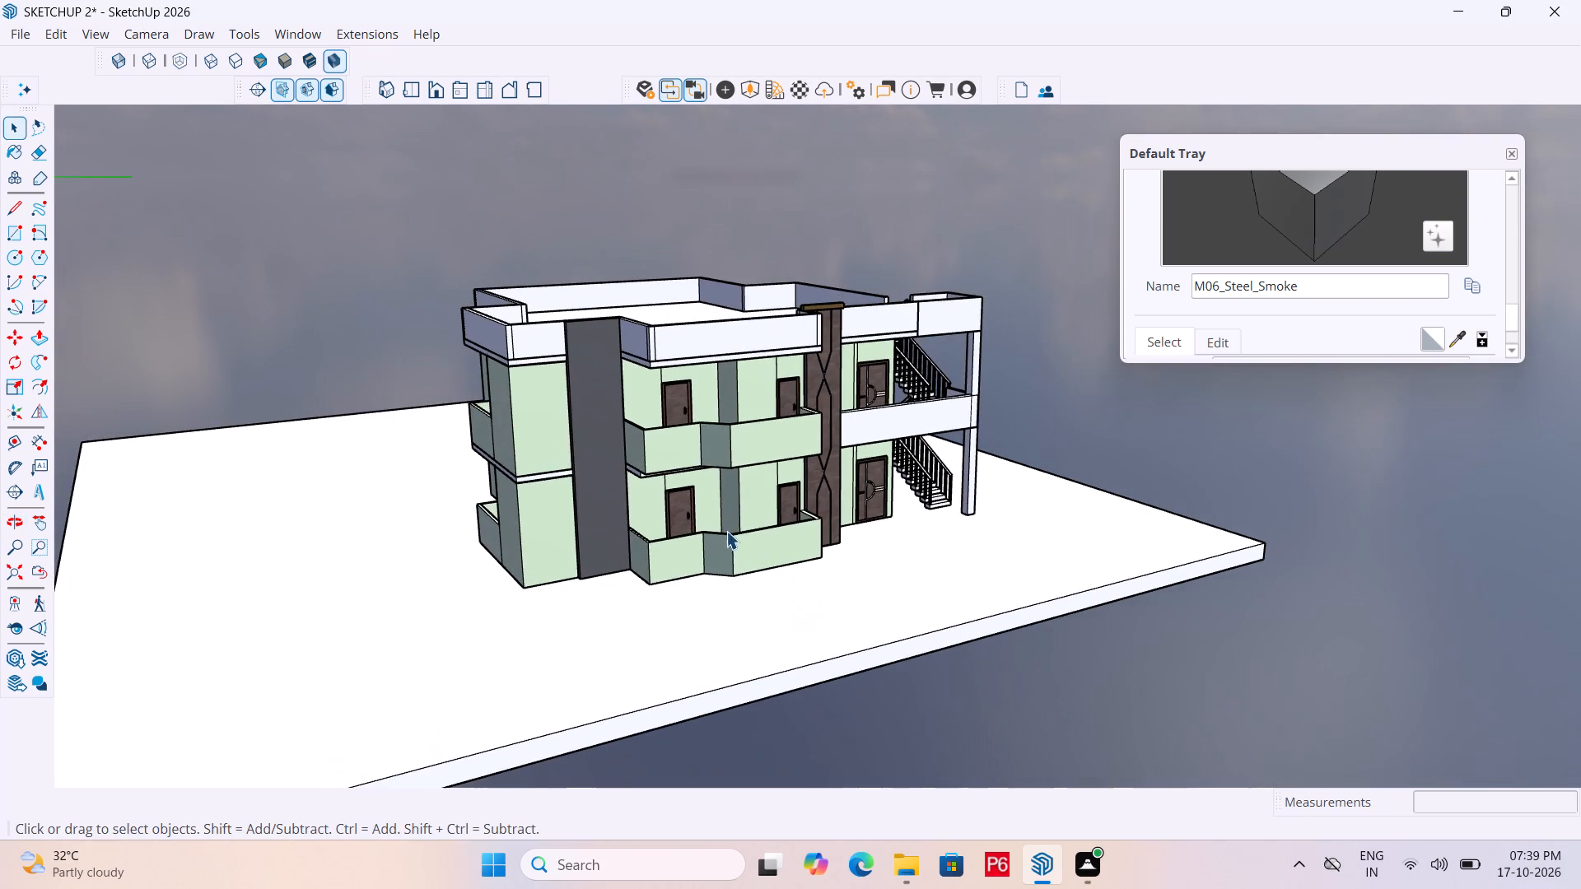
# Draw a line about 5' long across the front face of the dark panel, just below its top edge.
pyautogui.moveTo(644, 365); pyautogui.dragTo(758, 418, button='middle')
pyautogui.scroll(4, 748, 418)
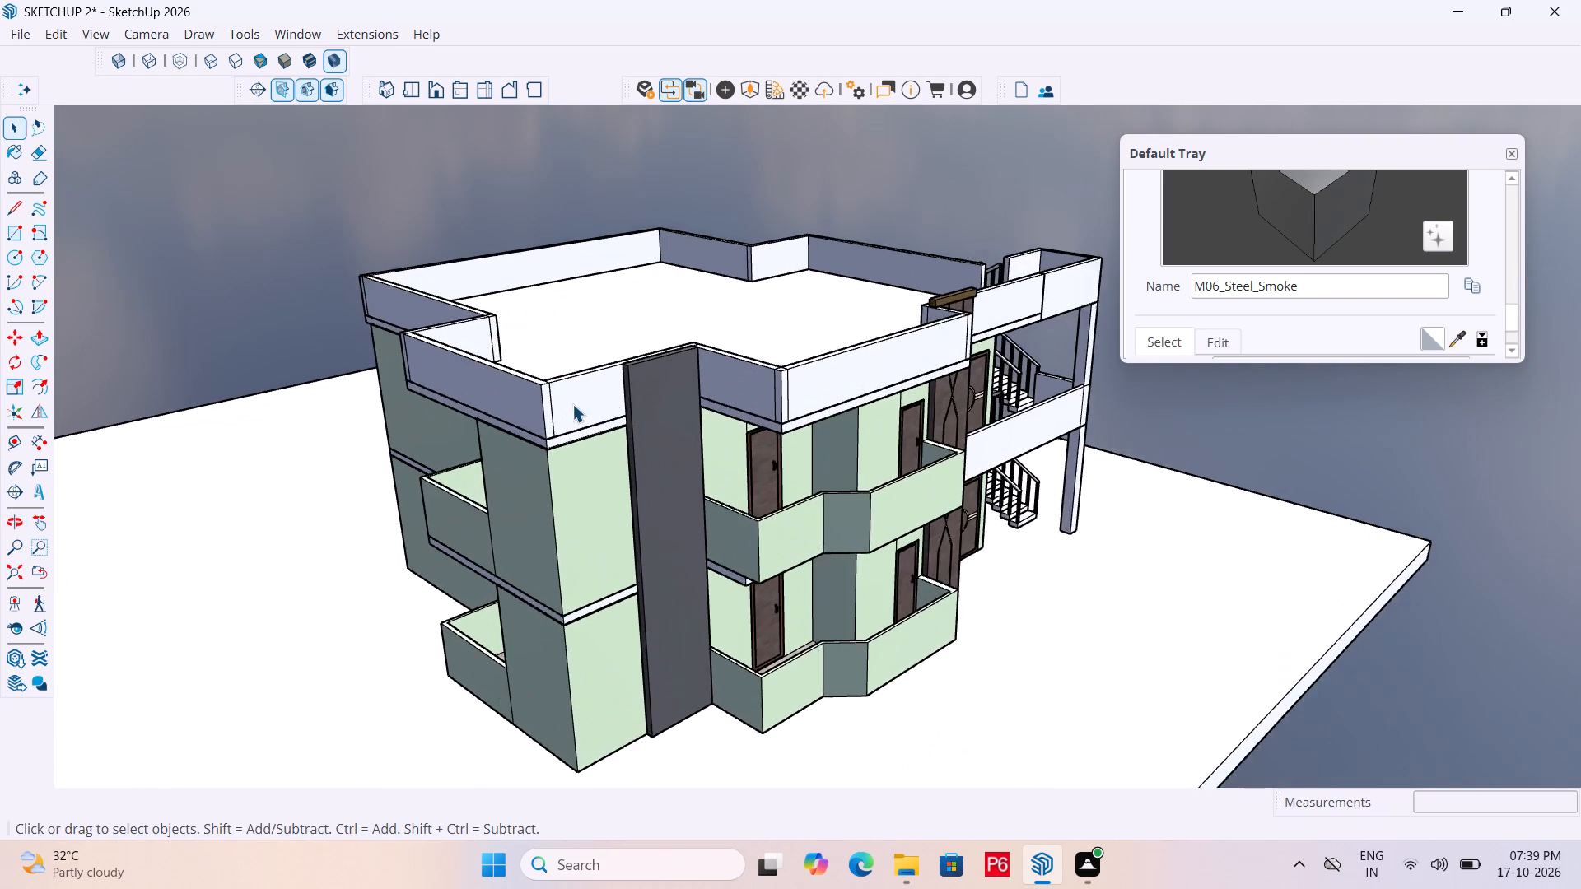
pyautogui.scroll(10, 572, 404)
pyautogui.moveTo(653, 369); pyautogui.dragTo(745, 513, button='middle')
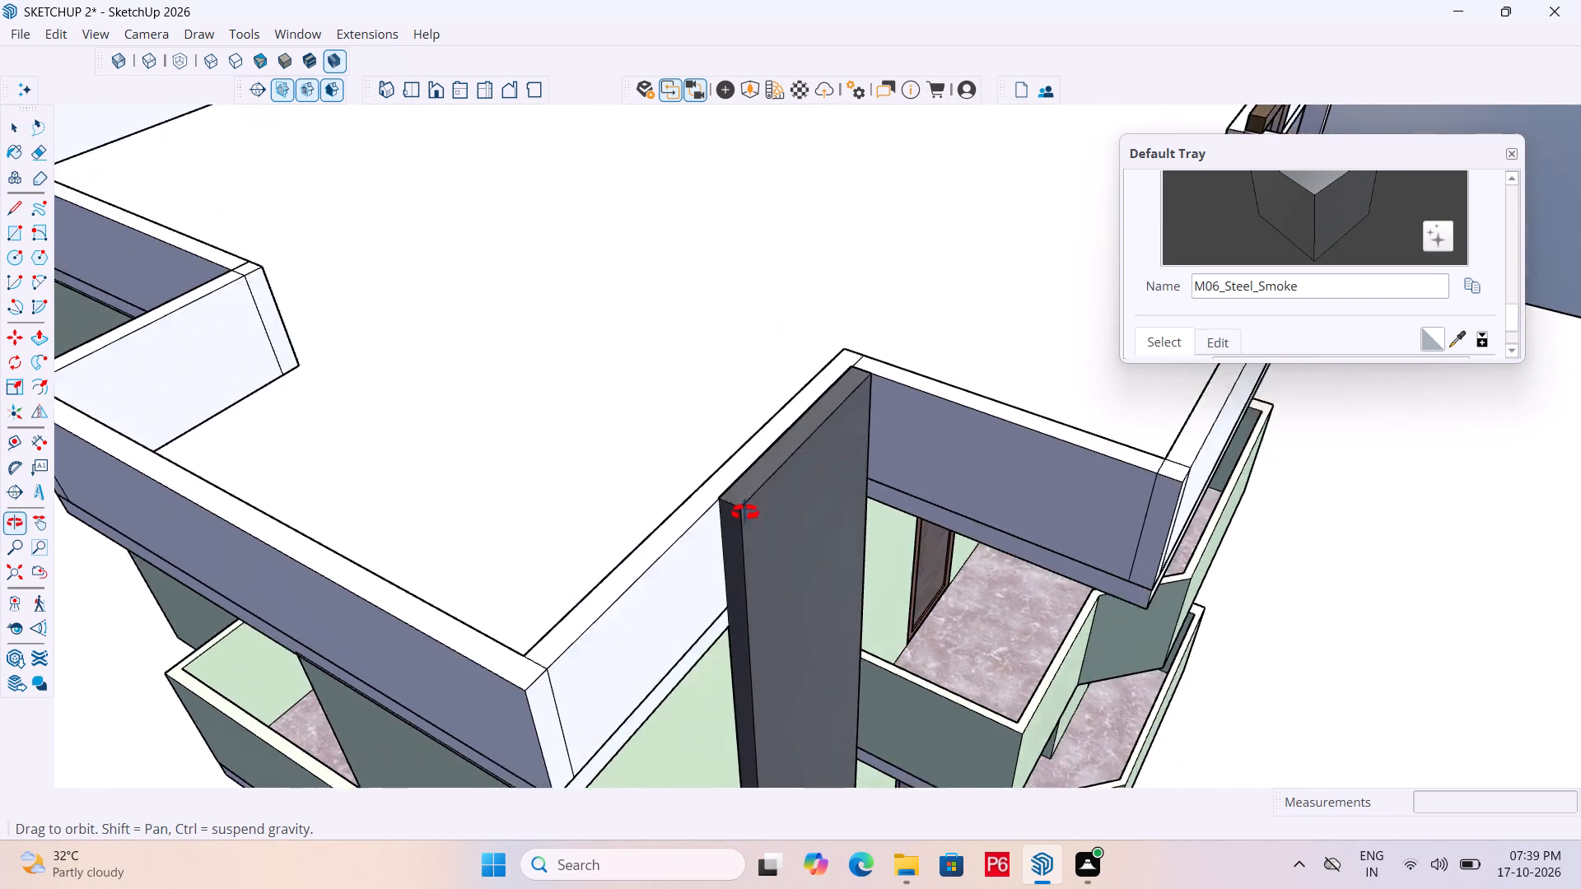
pyautogui.moveTo(745, 513); pyautogui.dragTo(634, 409, button='middle')
pyautogui.scroll(-4, 637, 338)
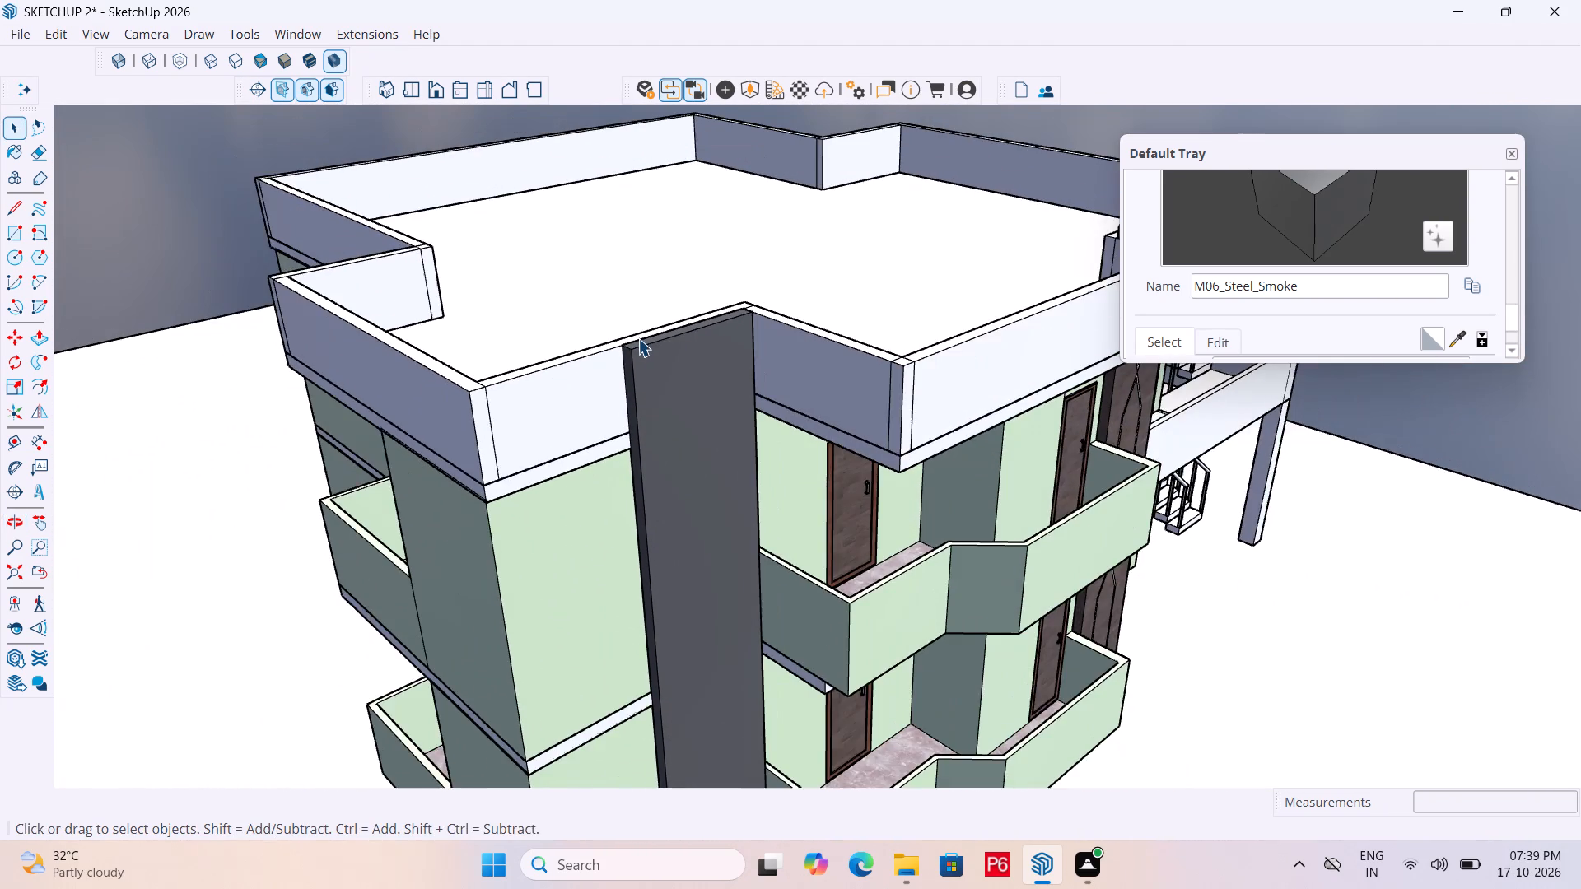
pyautogui.scroll(-6, 638, 338)
pyautogui.scroll(9, 653, 342)
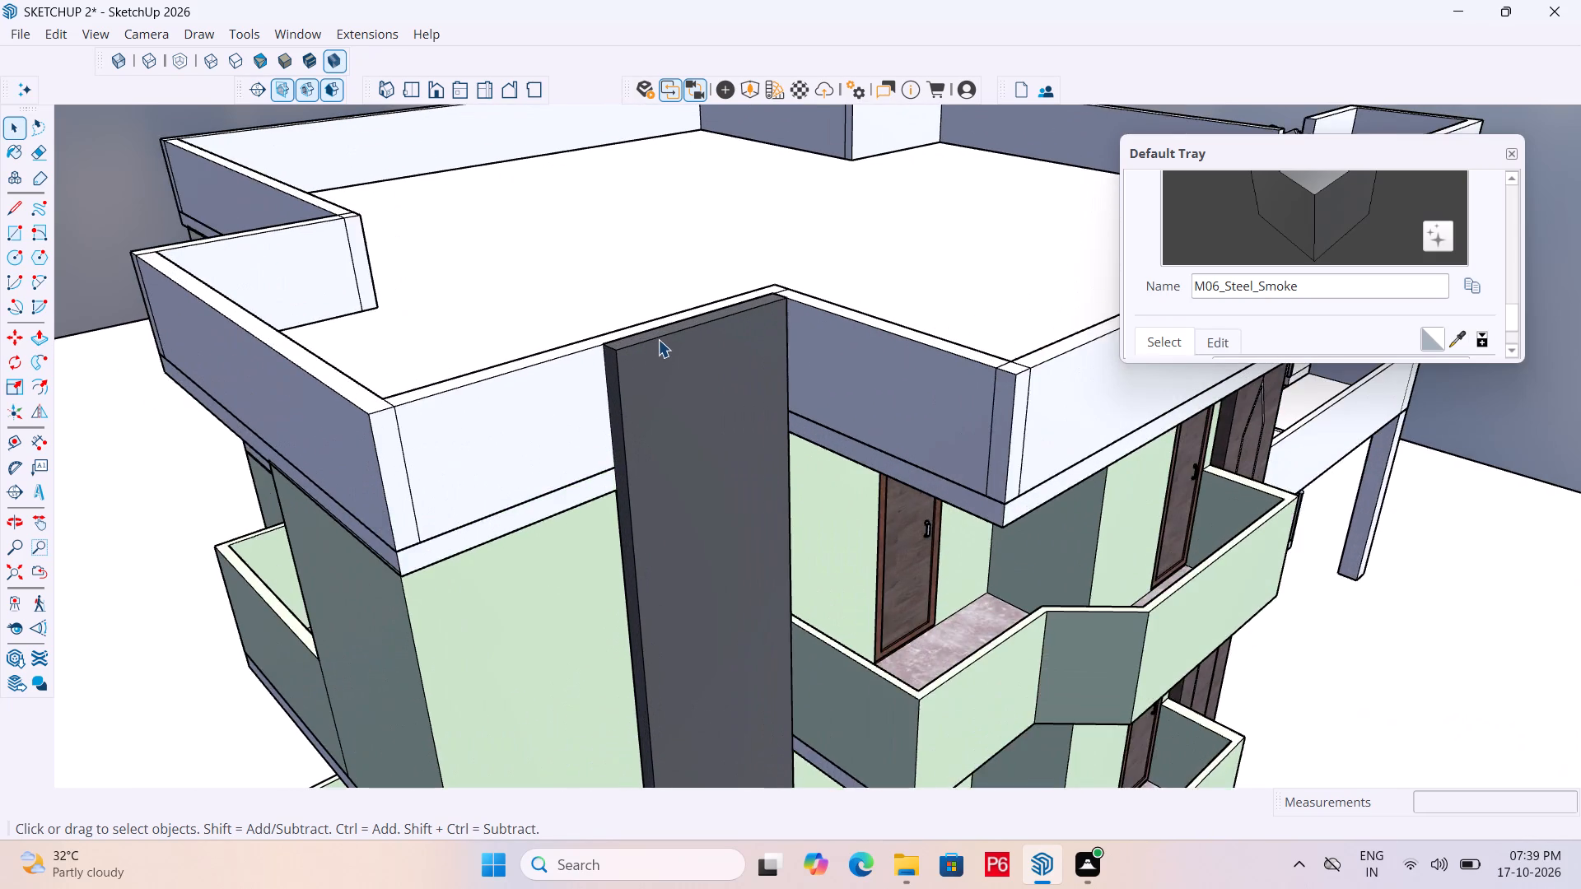
pyautogui.click(658, 339)
pyautogui.doubleClick(668, 350)
pyautogui.doubleClick(668, 350)
pyautogui.scroll(4, 668, 350)
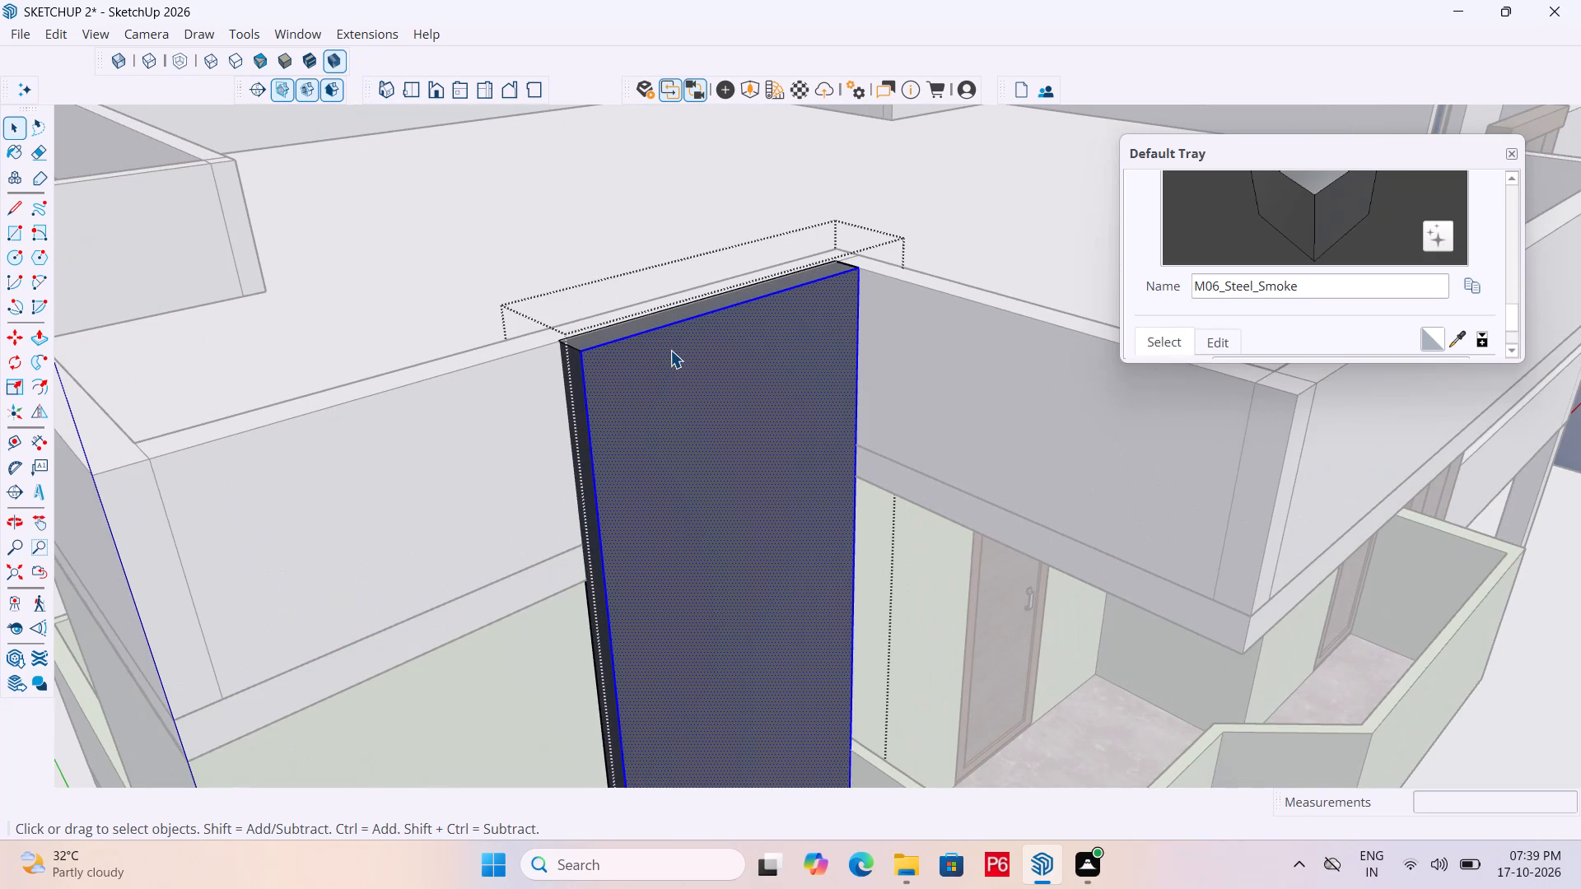
pyautogui.press('l')
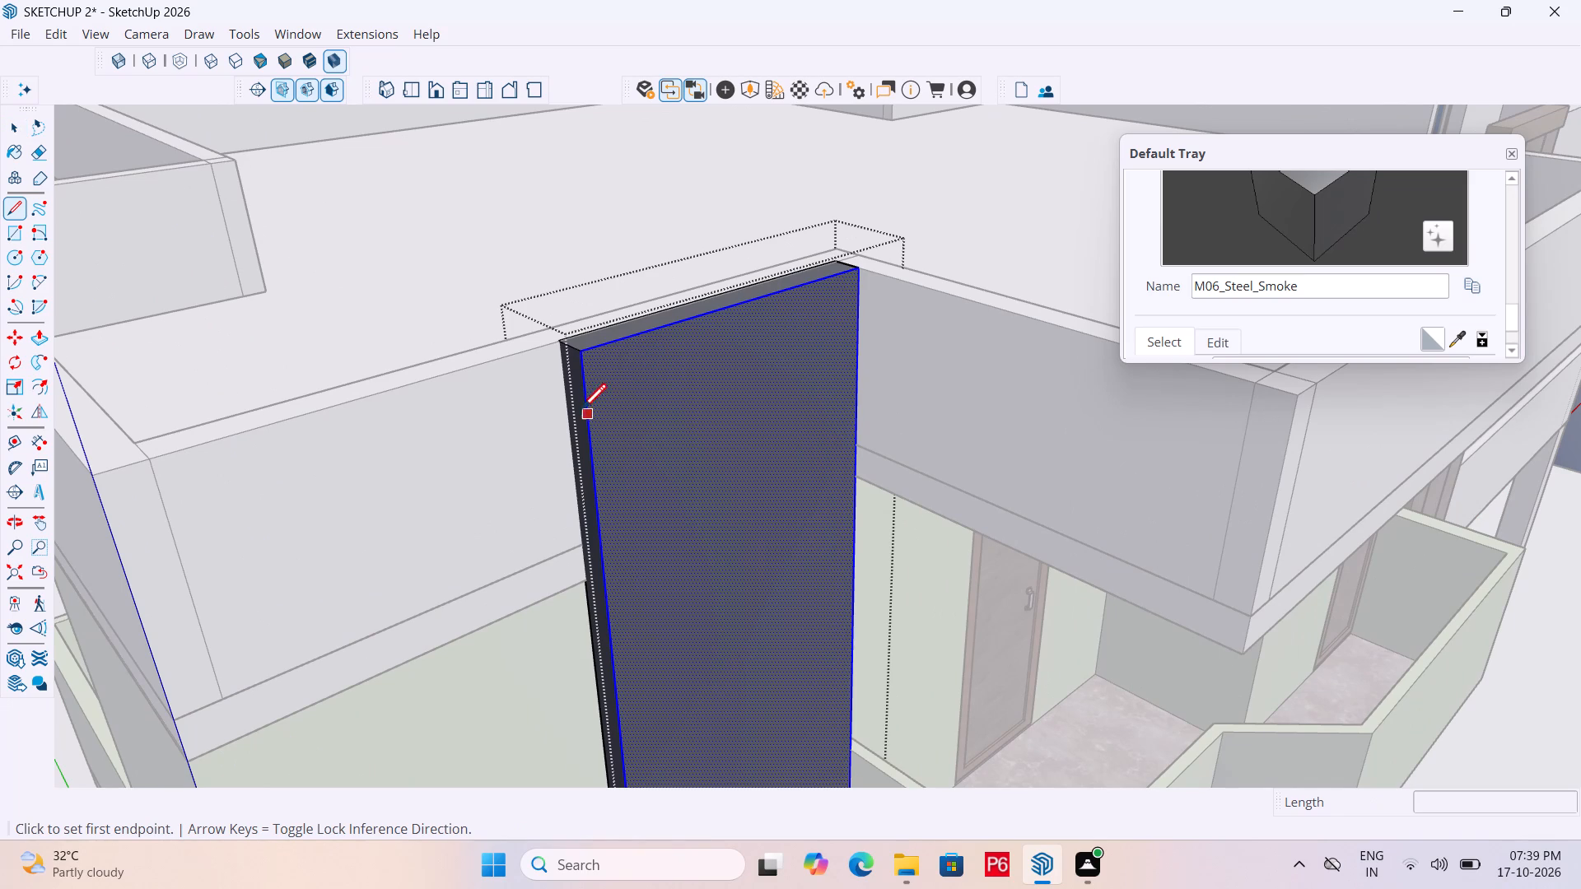
pyautogui.moveTo(581, 404); pyautogui.dragTo(600, 390)
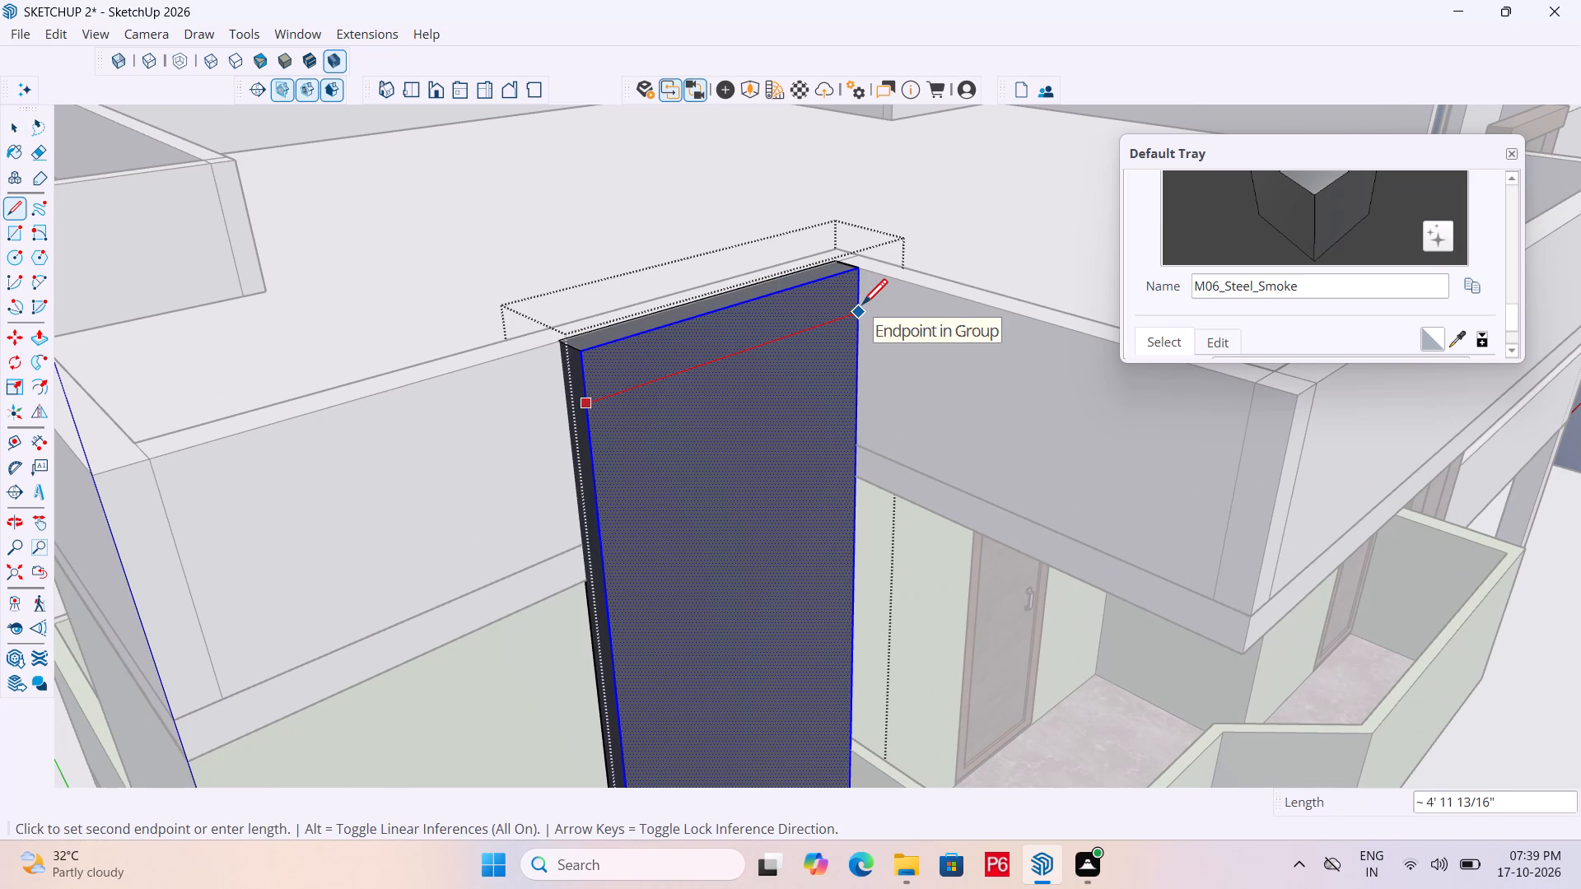
pyautogui.click(862, 307)
pyautogui.press('space')
# Copy the line straight down the dark panel's front face by about 9 15/16".
pyautogui.scroll(4, 668, 384)
pyautogui.click(679, 371)
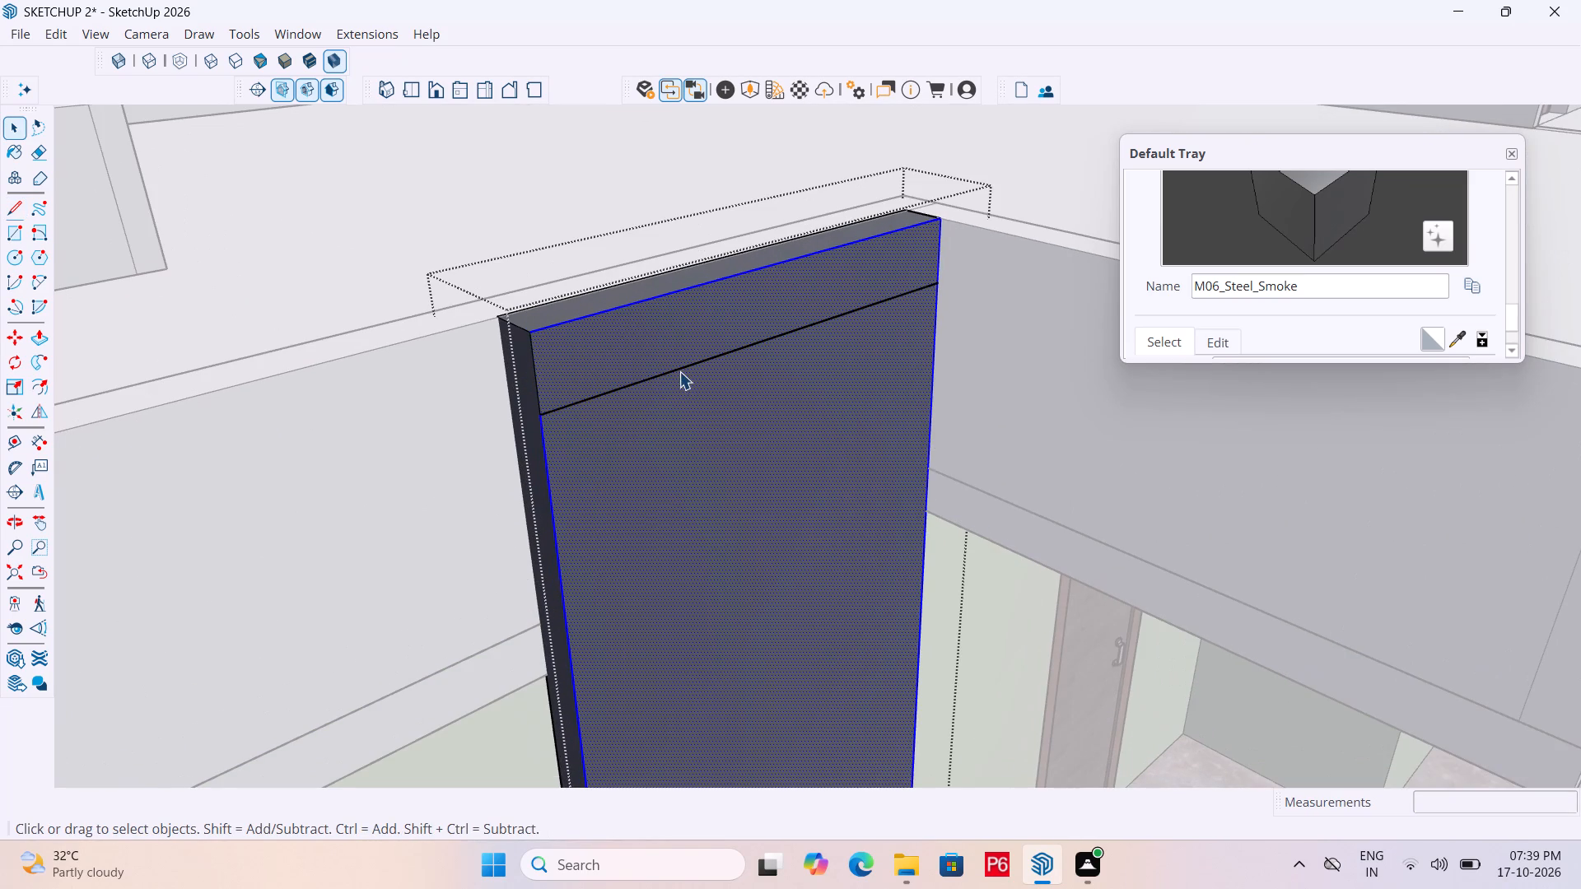
pyautogui.press('m')
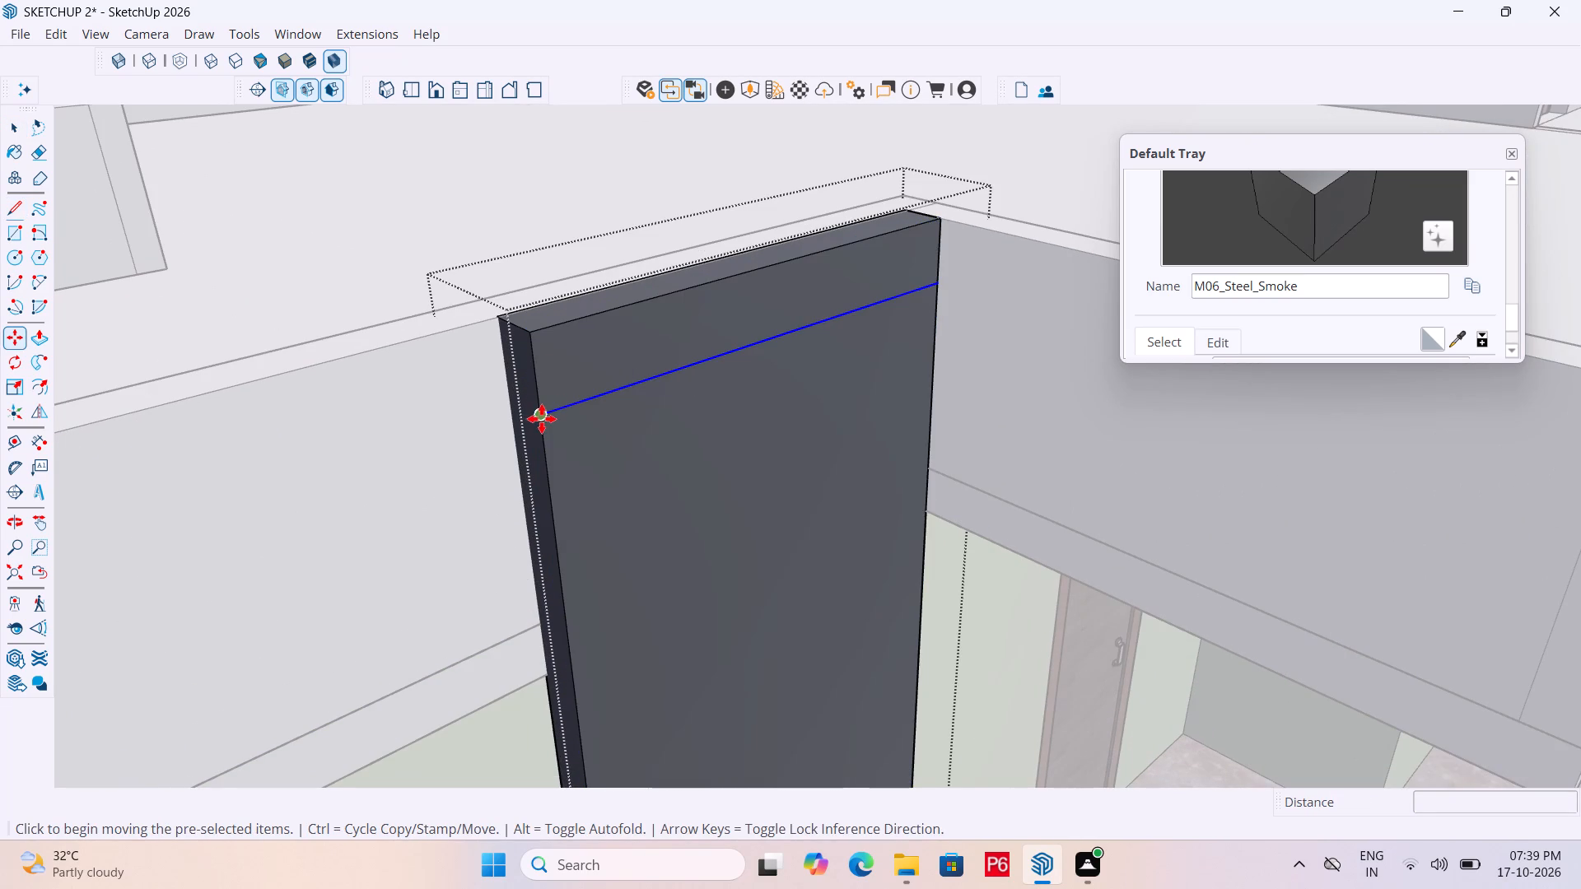
pyautogui.click(543, 419)
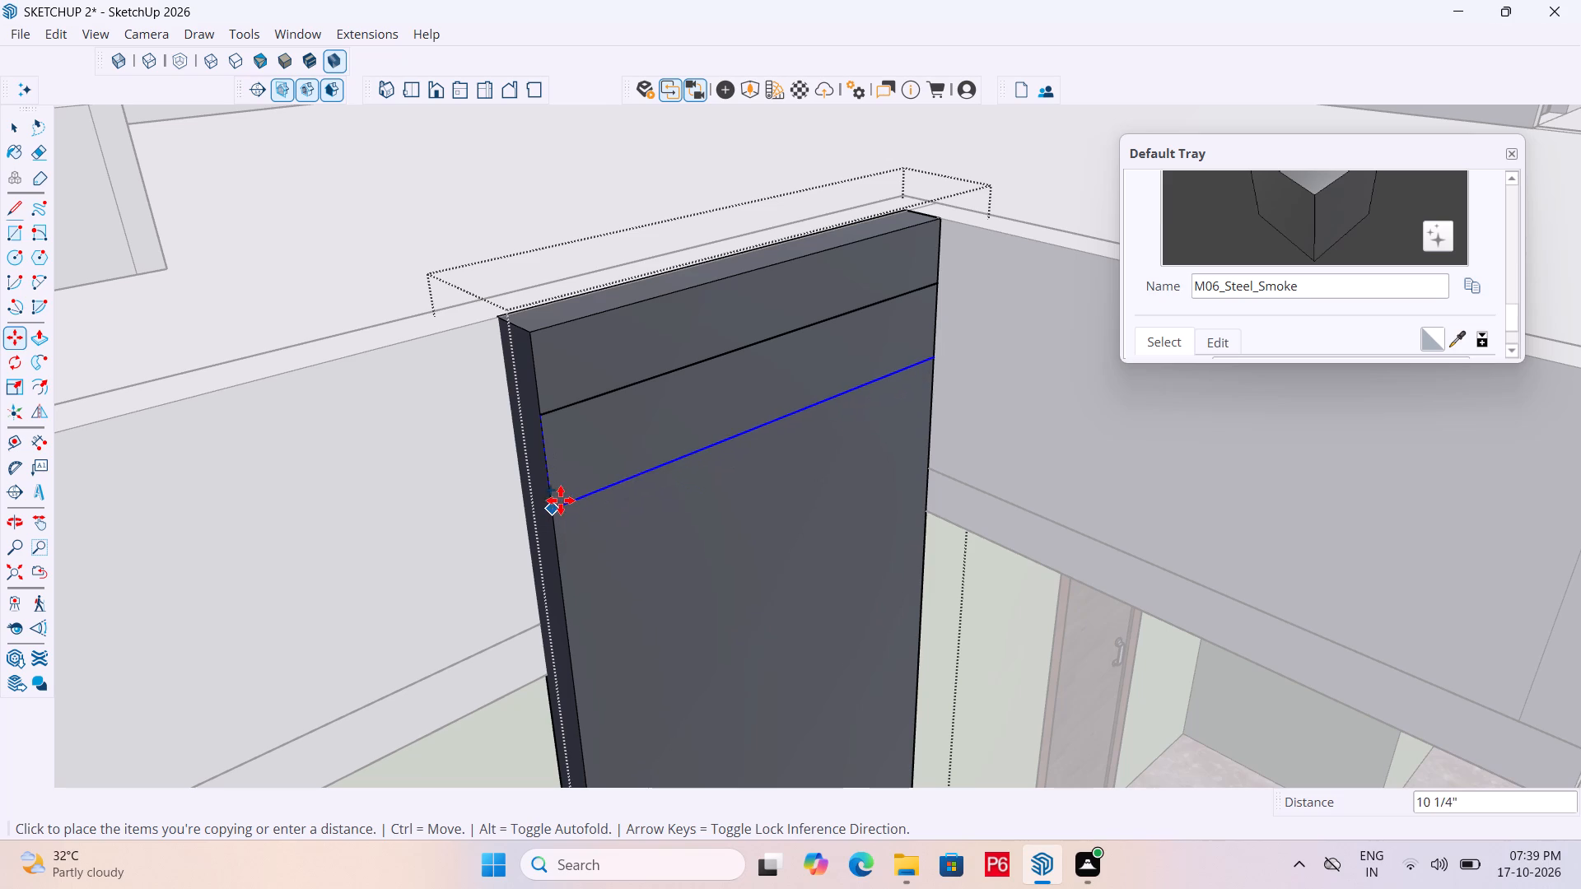
pyautogui.scroll(-6, 520, 389)
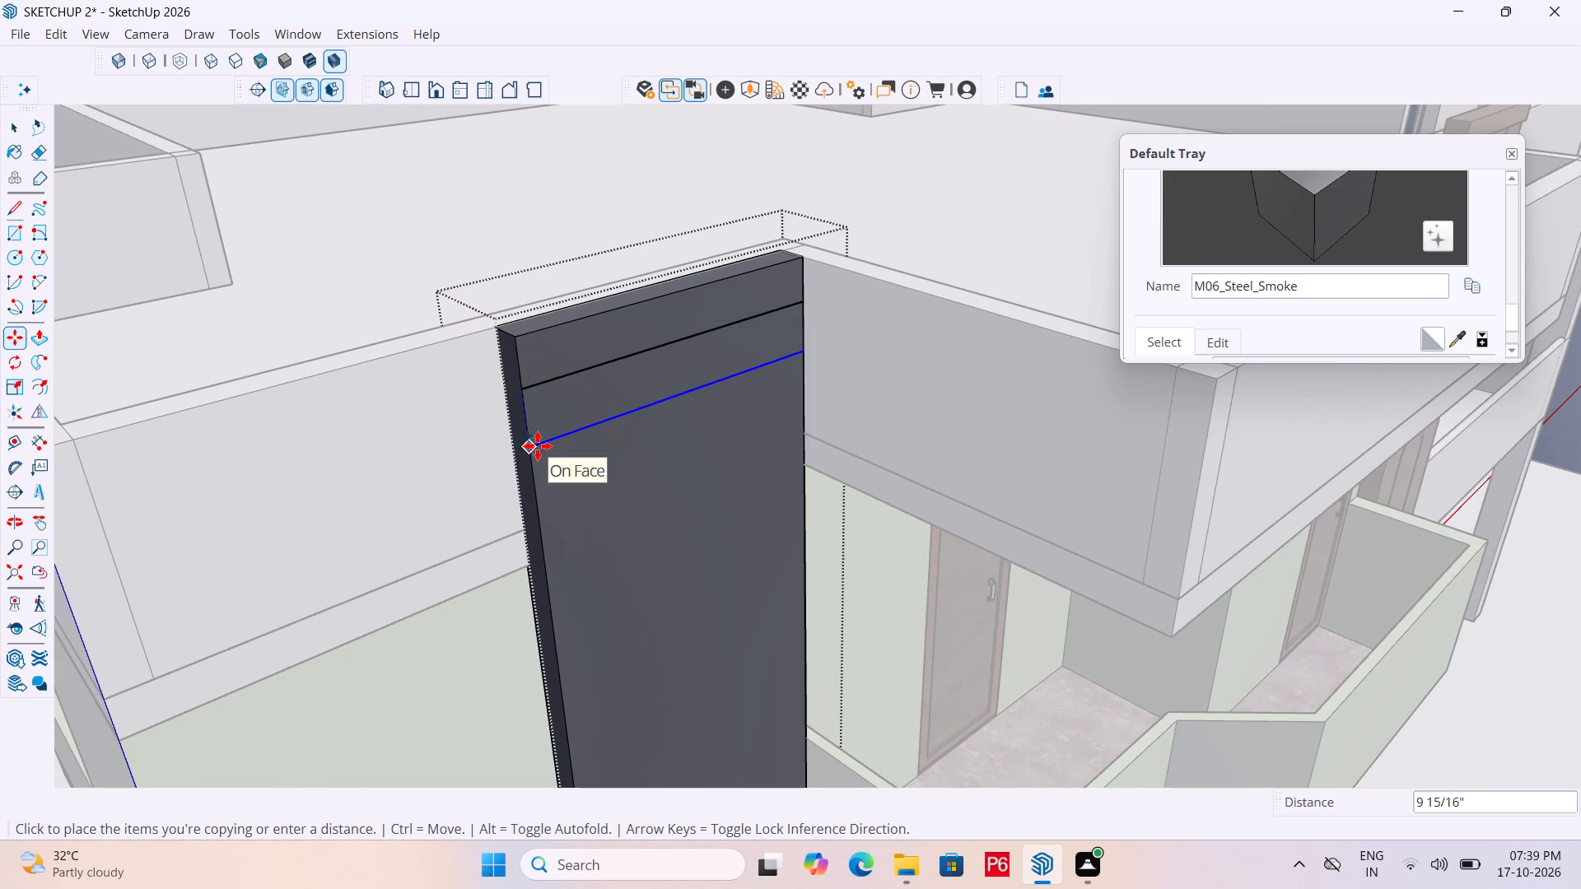
pyautogui.click(538, 446)
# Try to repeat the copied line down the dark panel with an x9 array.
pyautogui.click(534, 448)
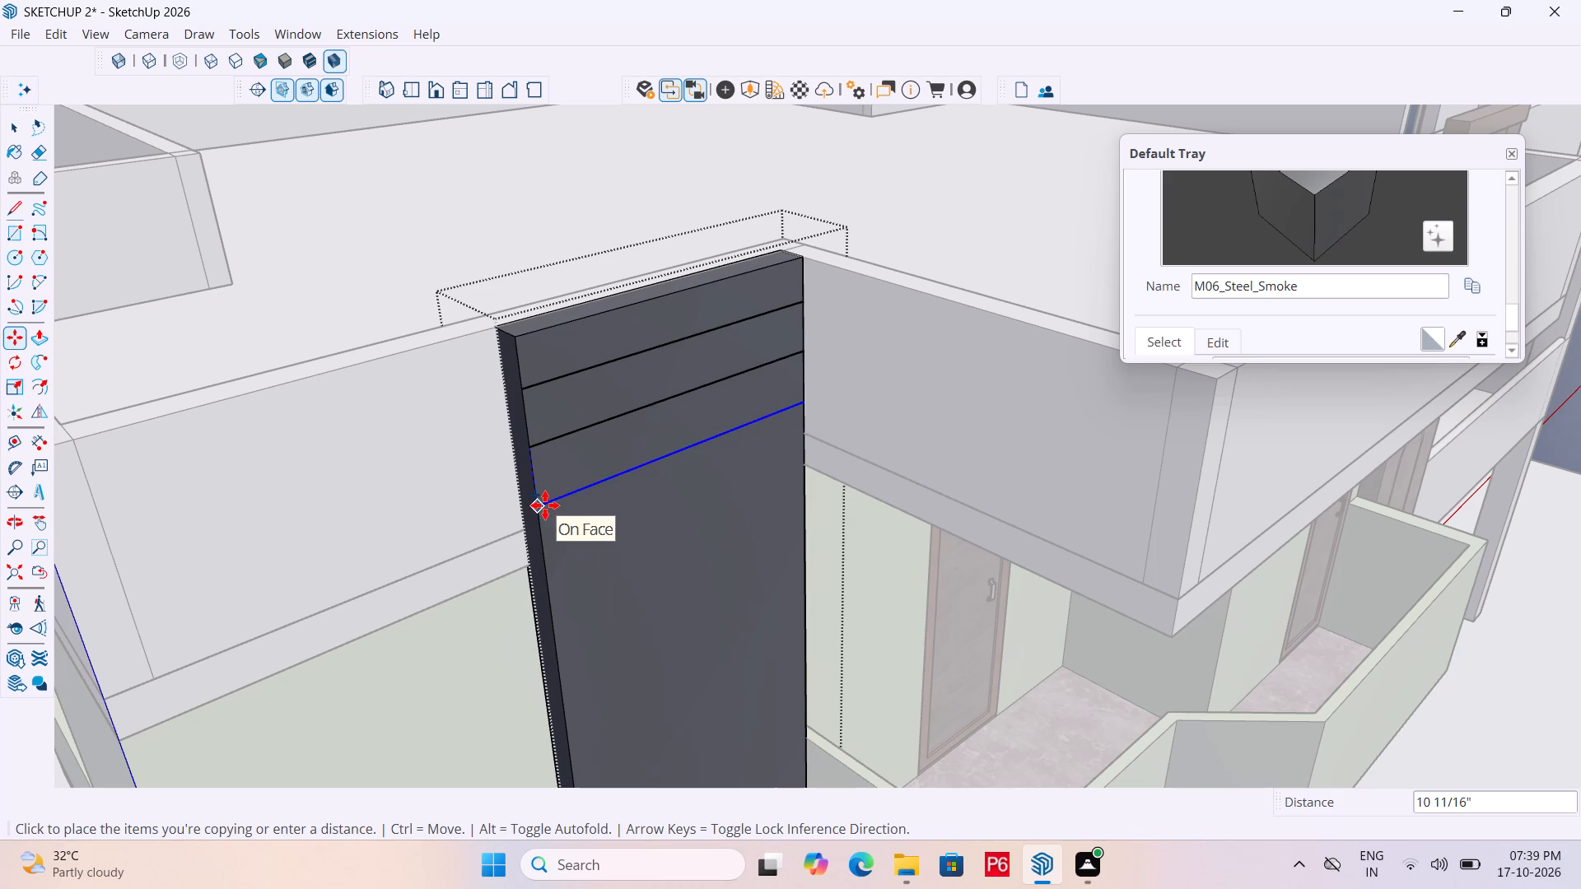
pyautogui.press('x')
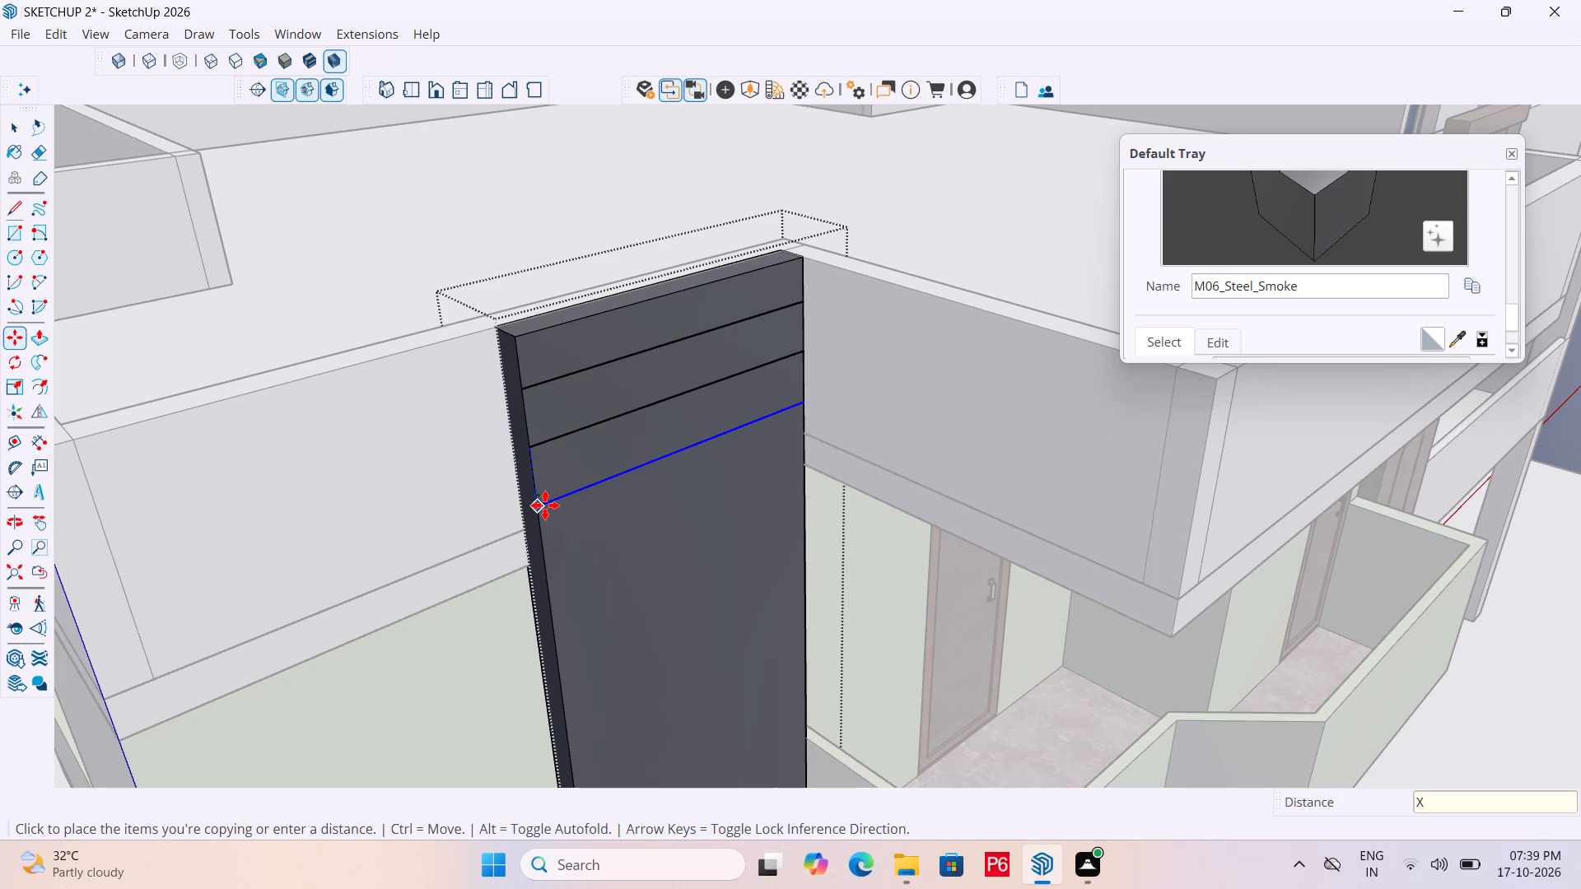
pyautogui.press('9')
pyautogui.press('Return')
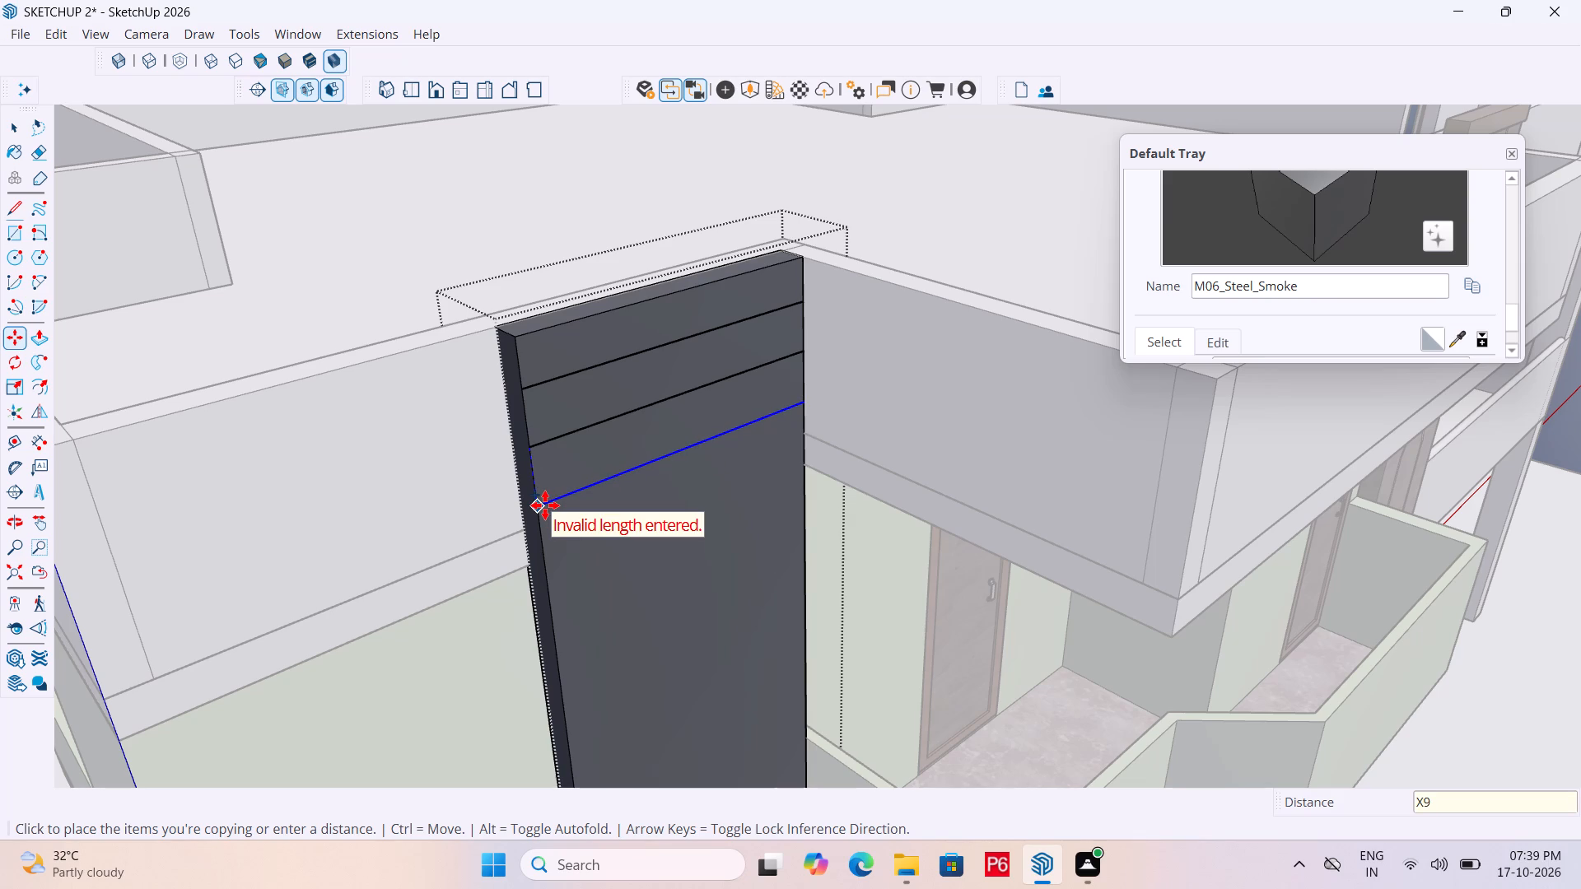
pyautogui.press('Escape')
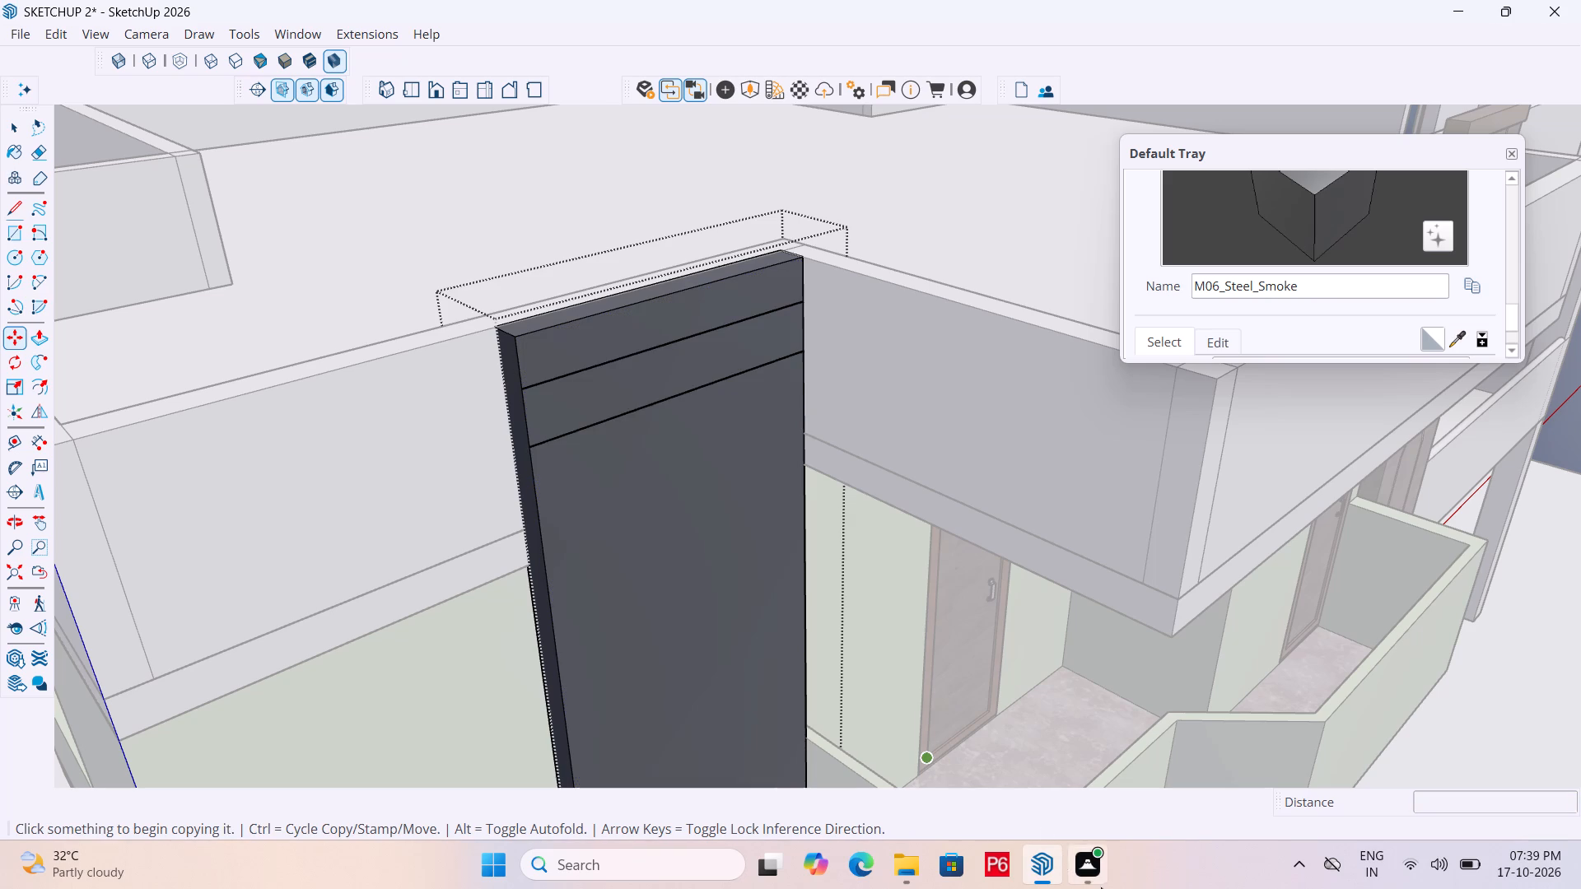
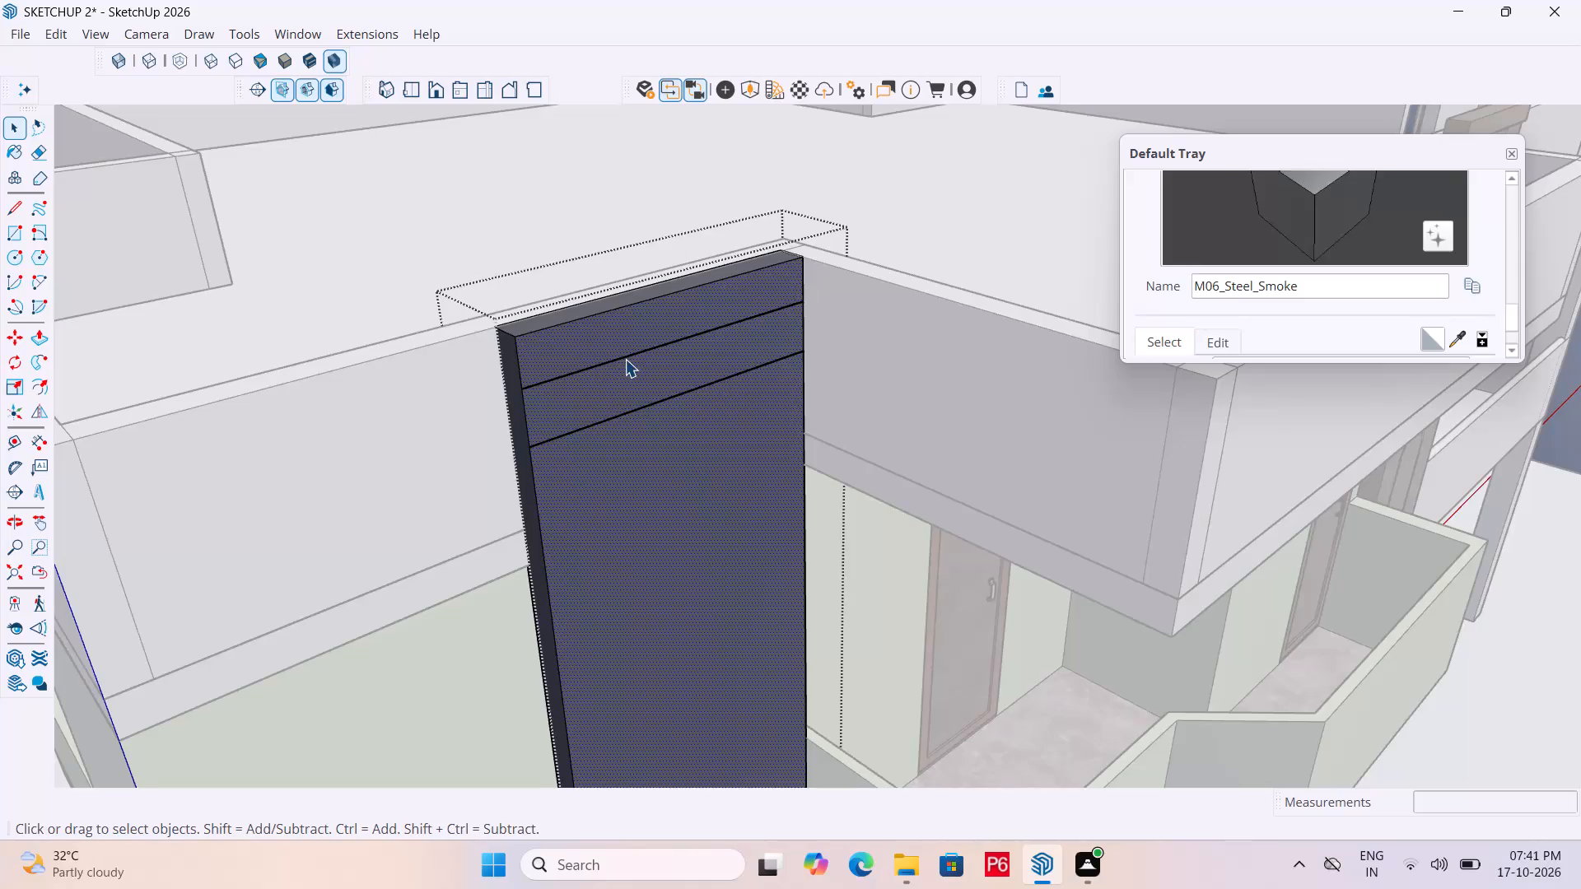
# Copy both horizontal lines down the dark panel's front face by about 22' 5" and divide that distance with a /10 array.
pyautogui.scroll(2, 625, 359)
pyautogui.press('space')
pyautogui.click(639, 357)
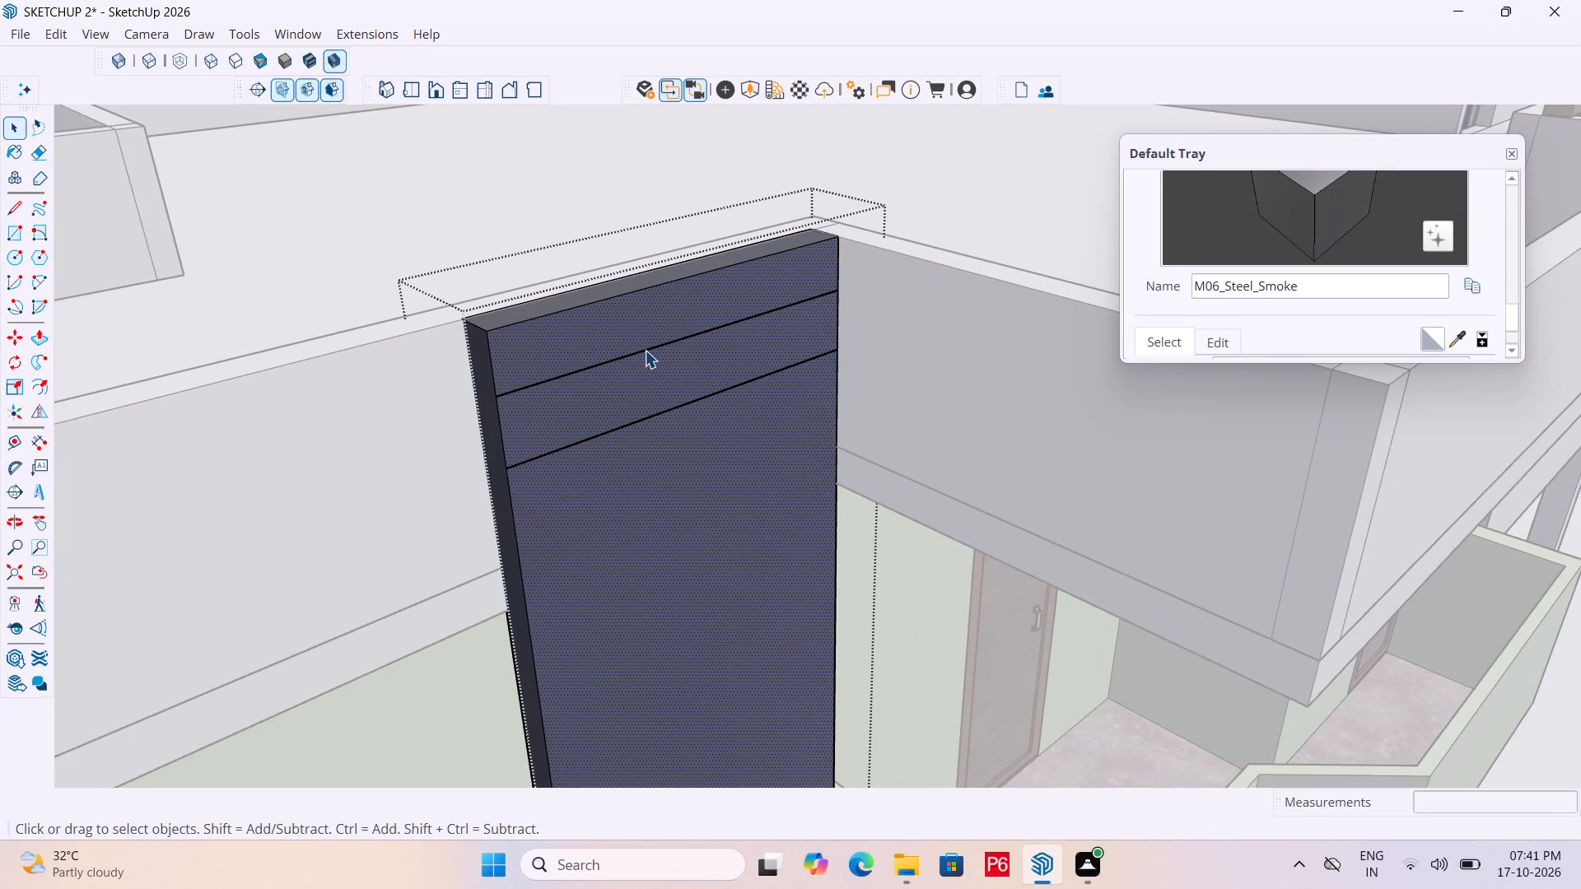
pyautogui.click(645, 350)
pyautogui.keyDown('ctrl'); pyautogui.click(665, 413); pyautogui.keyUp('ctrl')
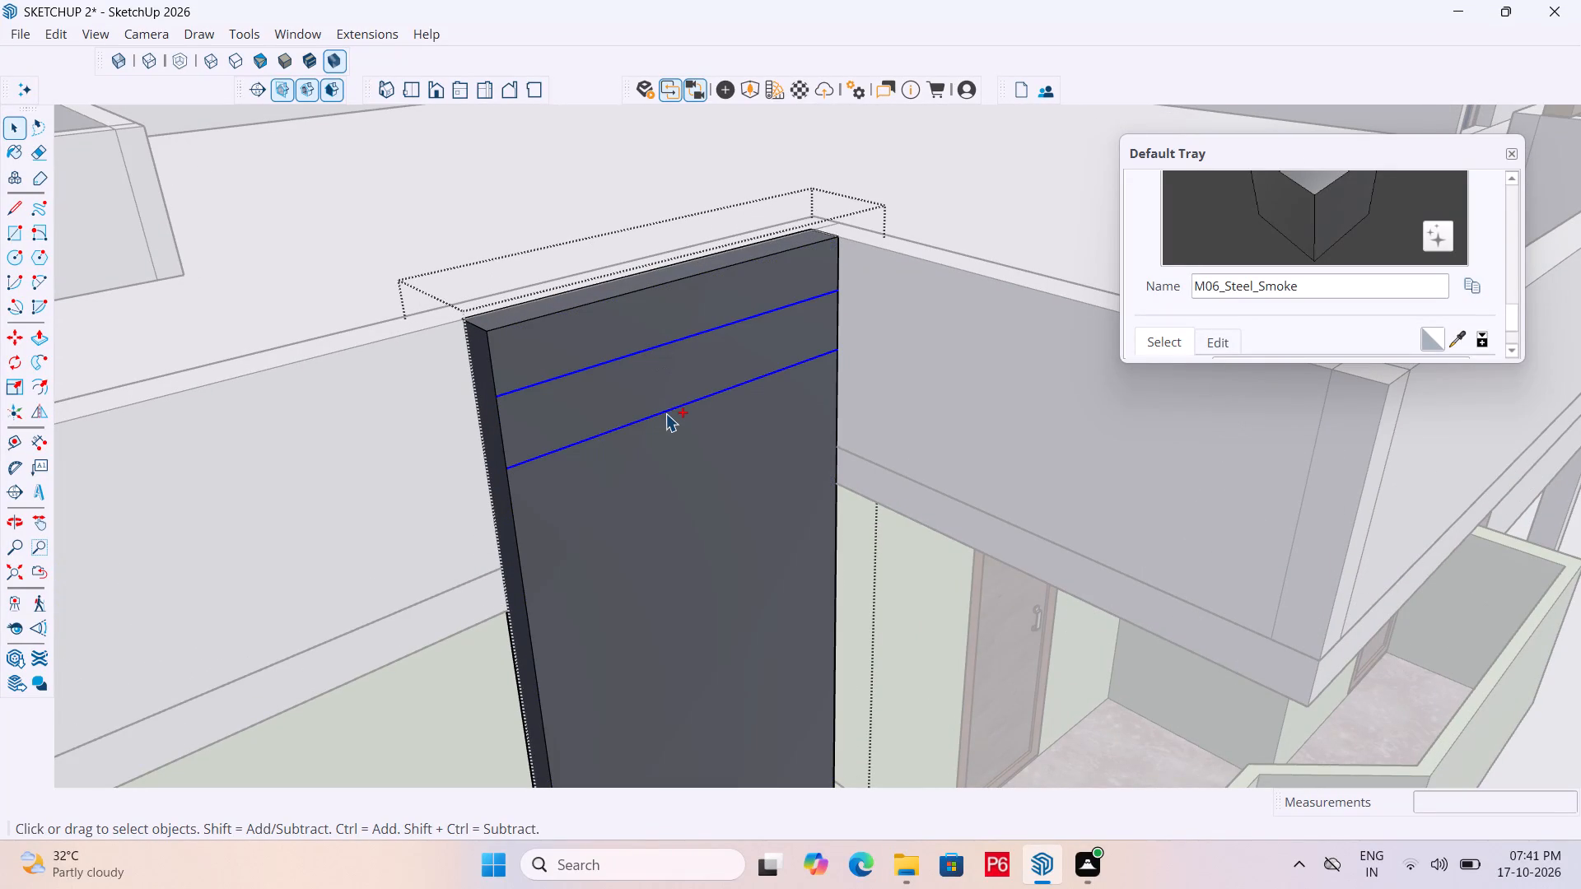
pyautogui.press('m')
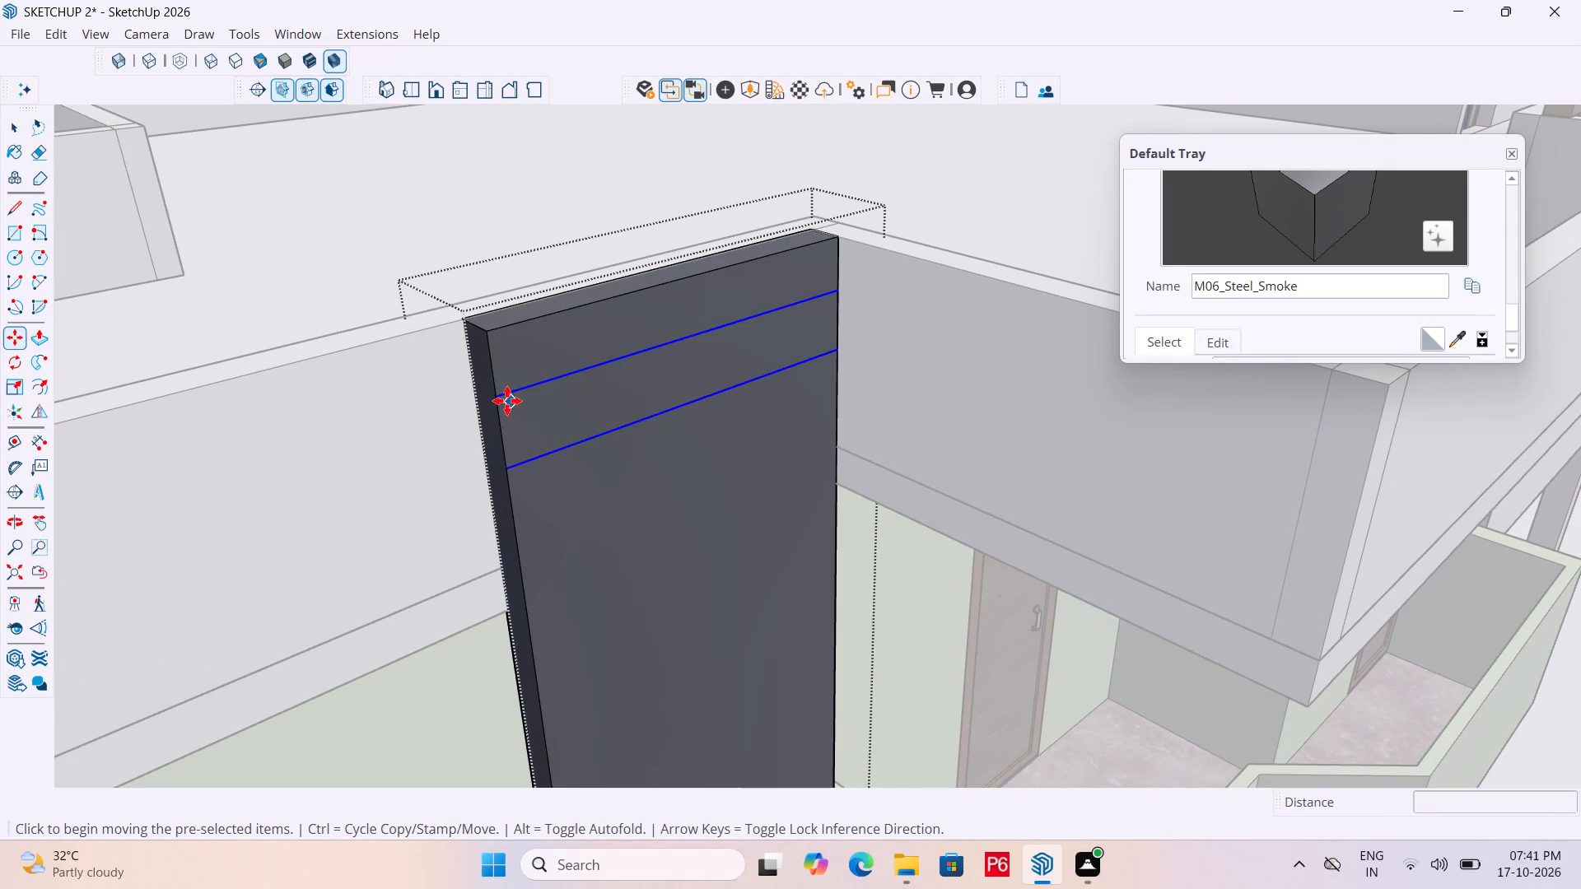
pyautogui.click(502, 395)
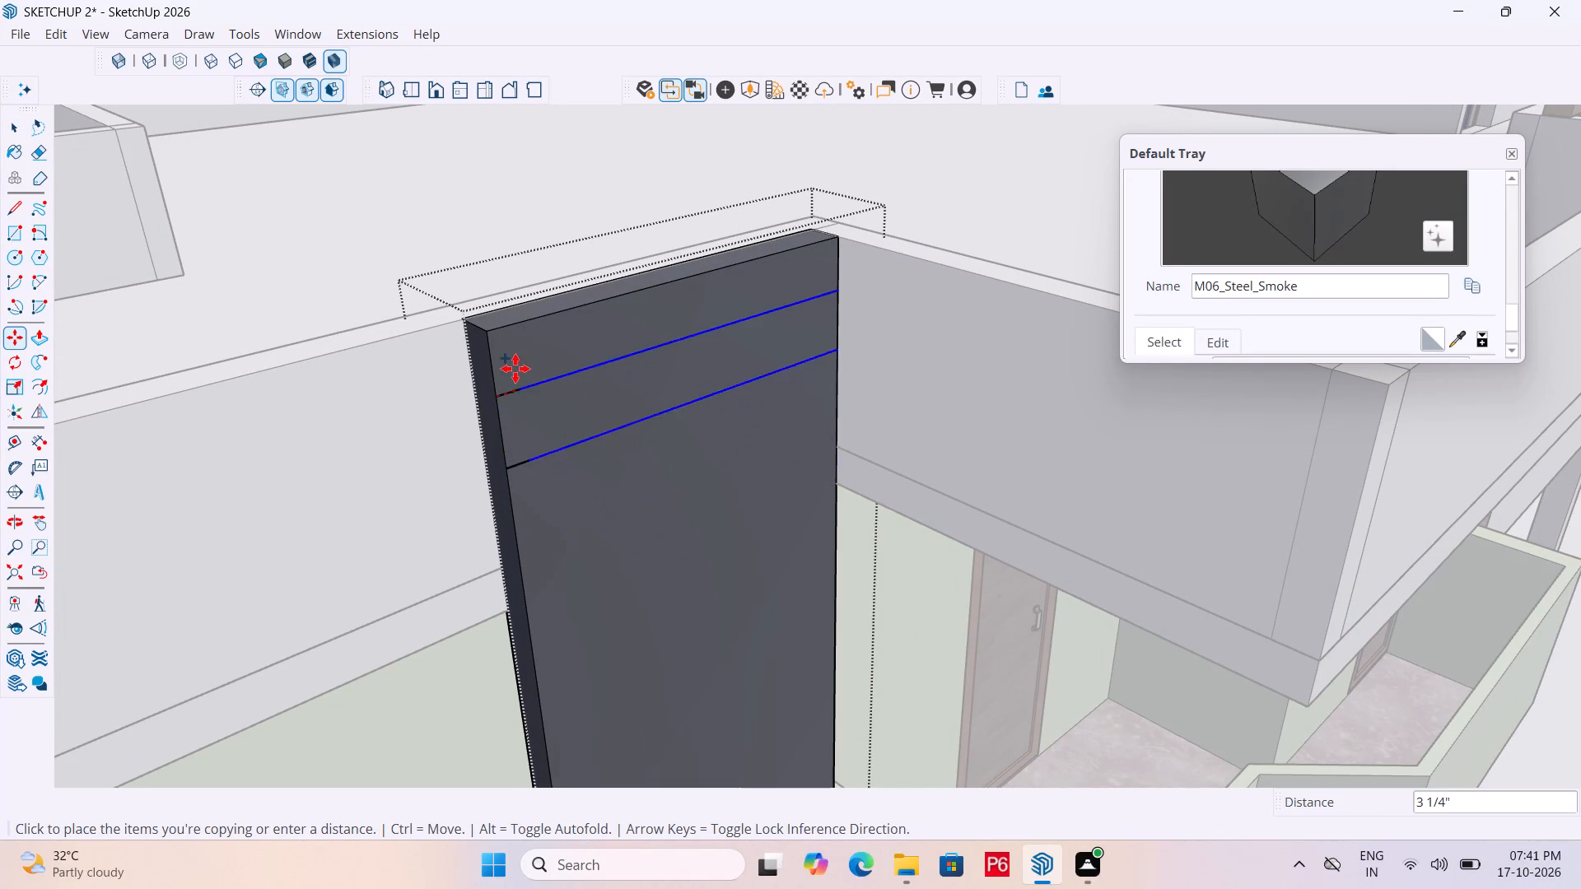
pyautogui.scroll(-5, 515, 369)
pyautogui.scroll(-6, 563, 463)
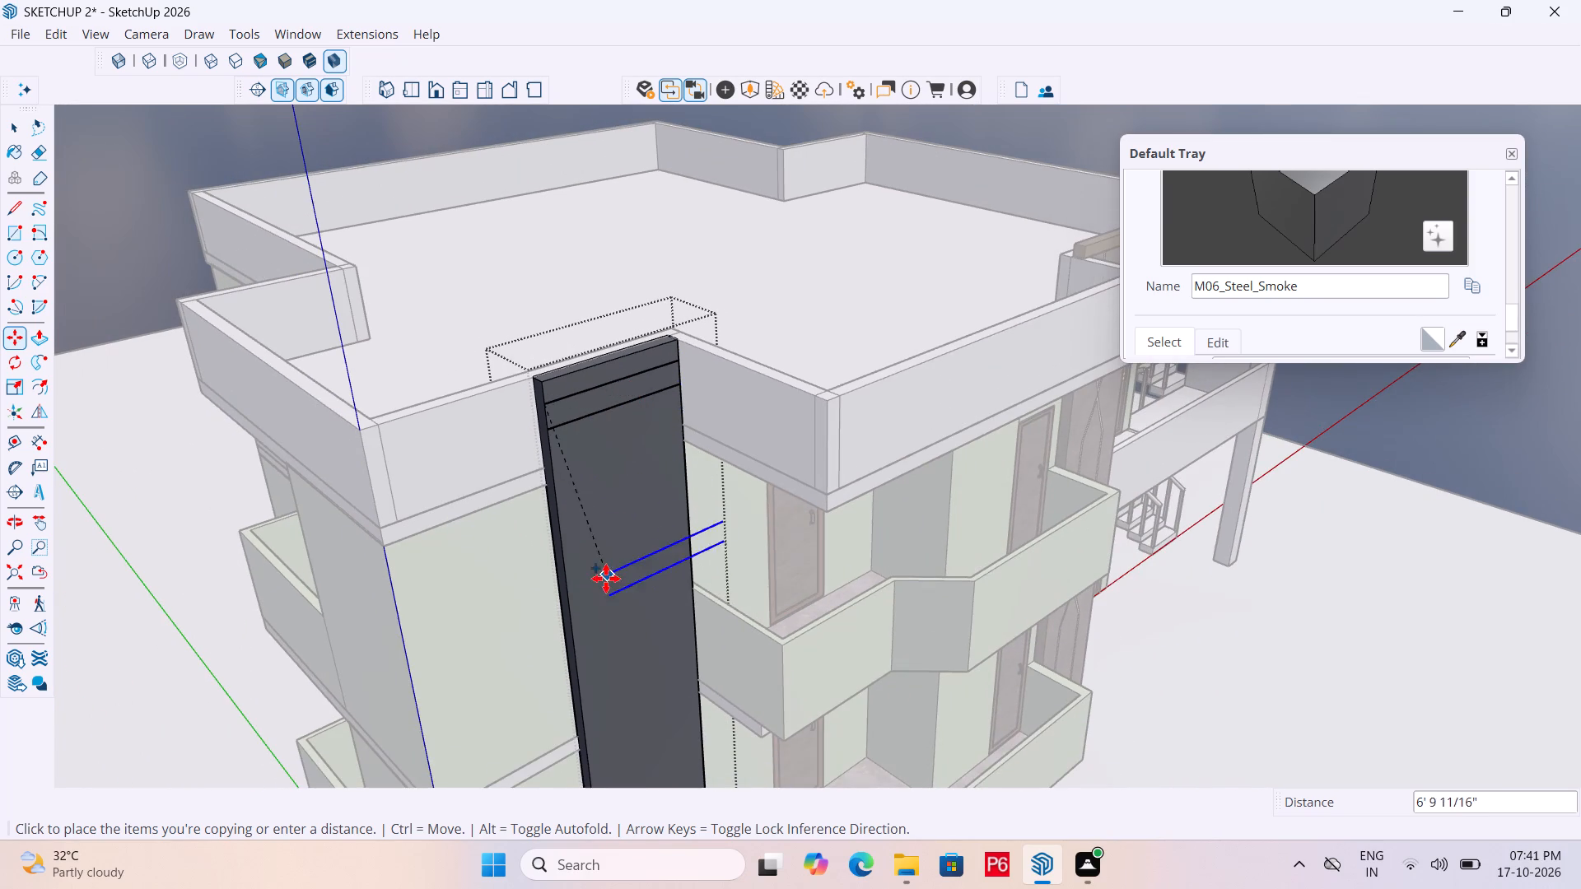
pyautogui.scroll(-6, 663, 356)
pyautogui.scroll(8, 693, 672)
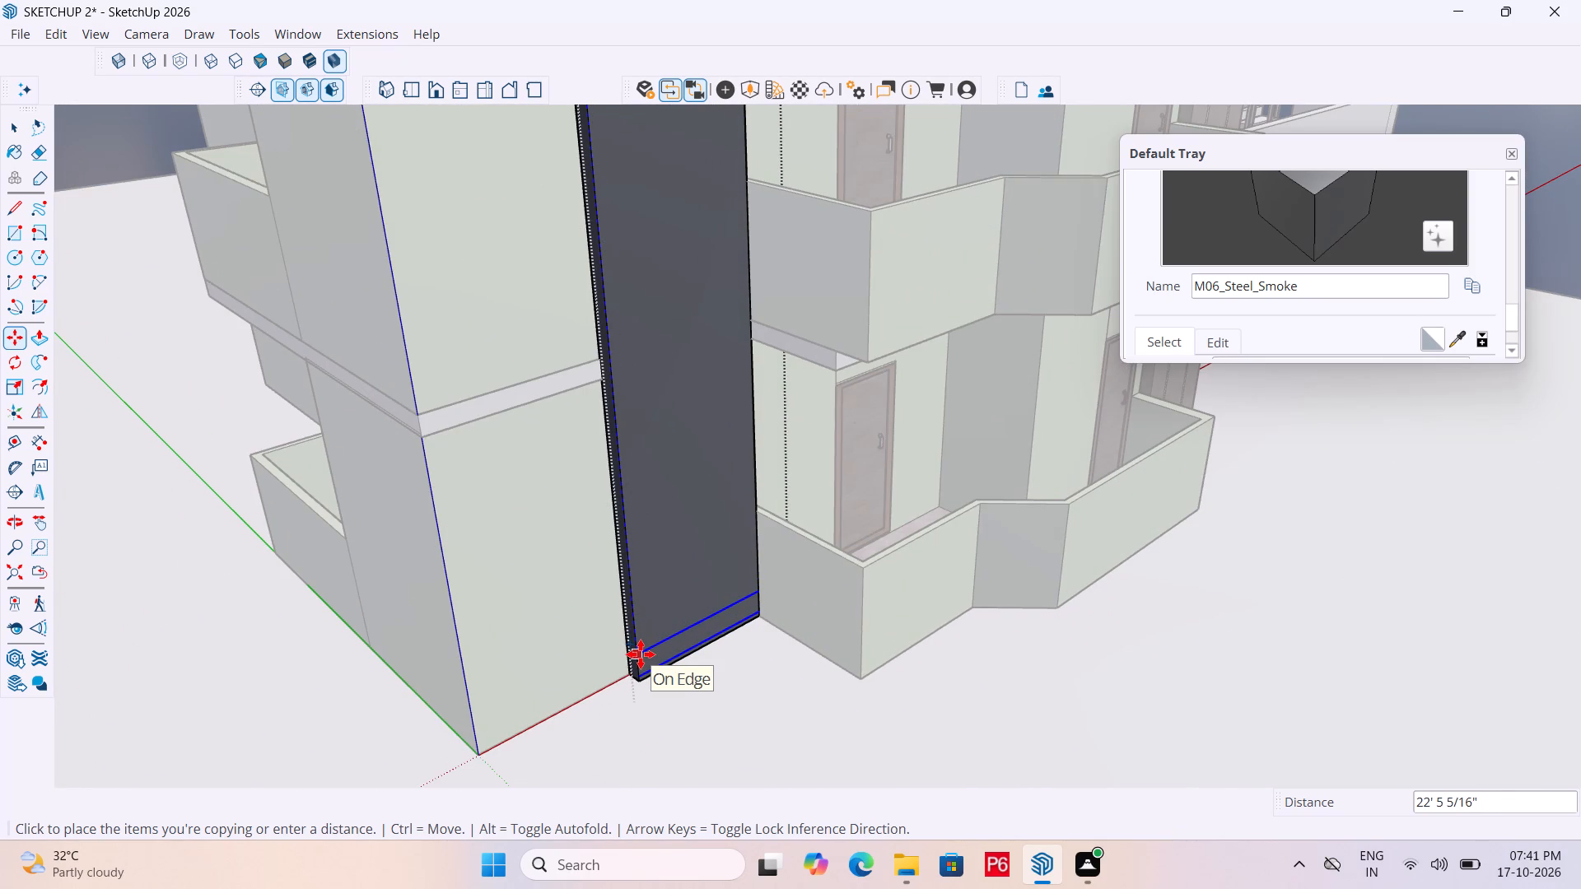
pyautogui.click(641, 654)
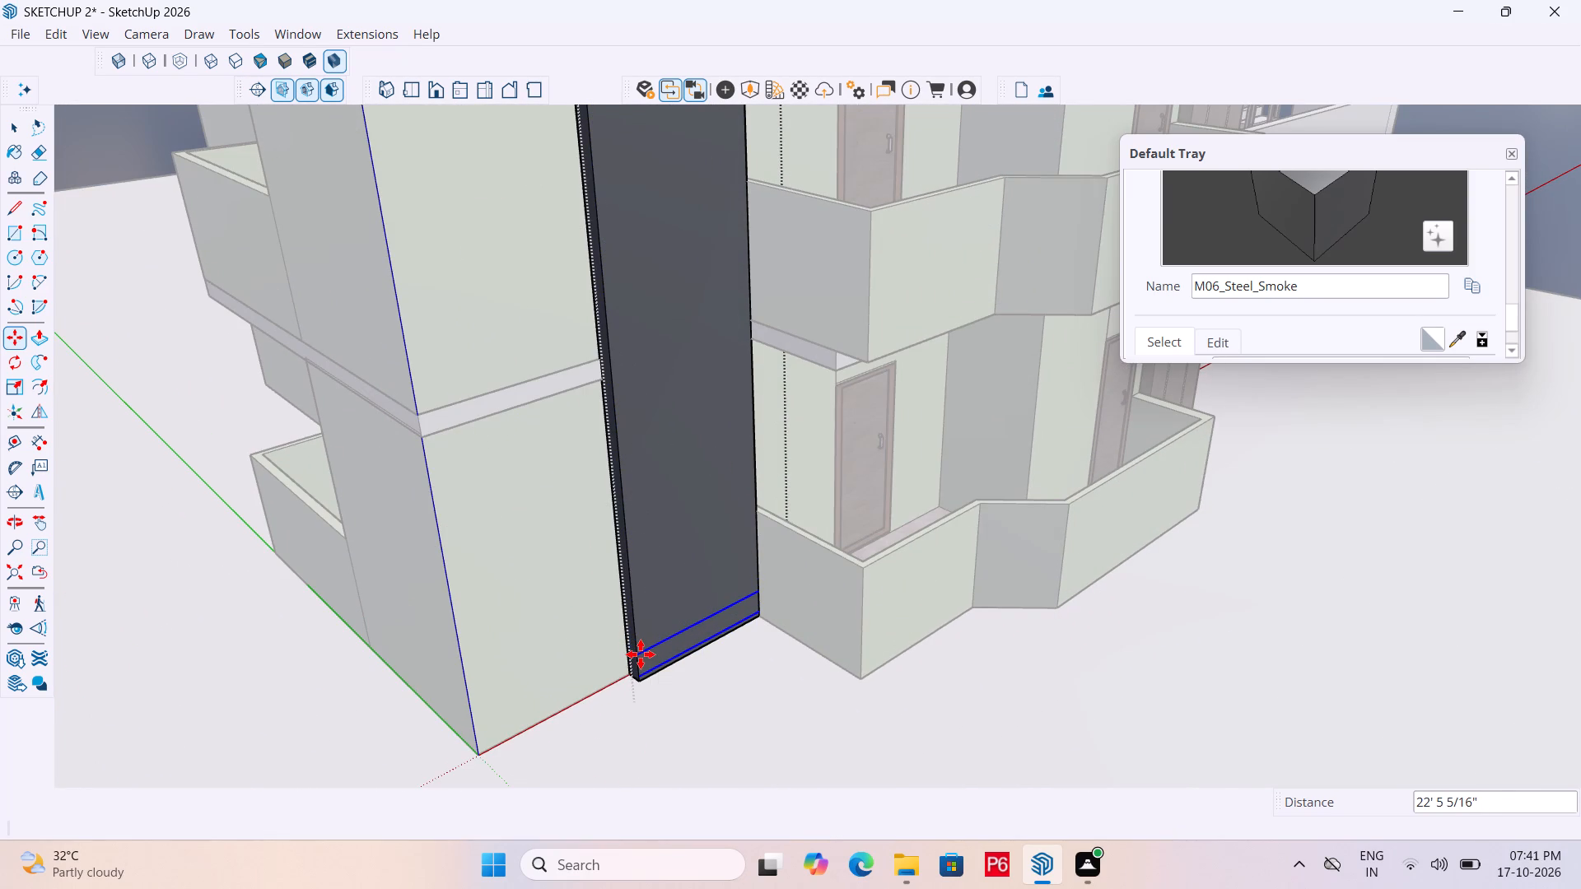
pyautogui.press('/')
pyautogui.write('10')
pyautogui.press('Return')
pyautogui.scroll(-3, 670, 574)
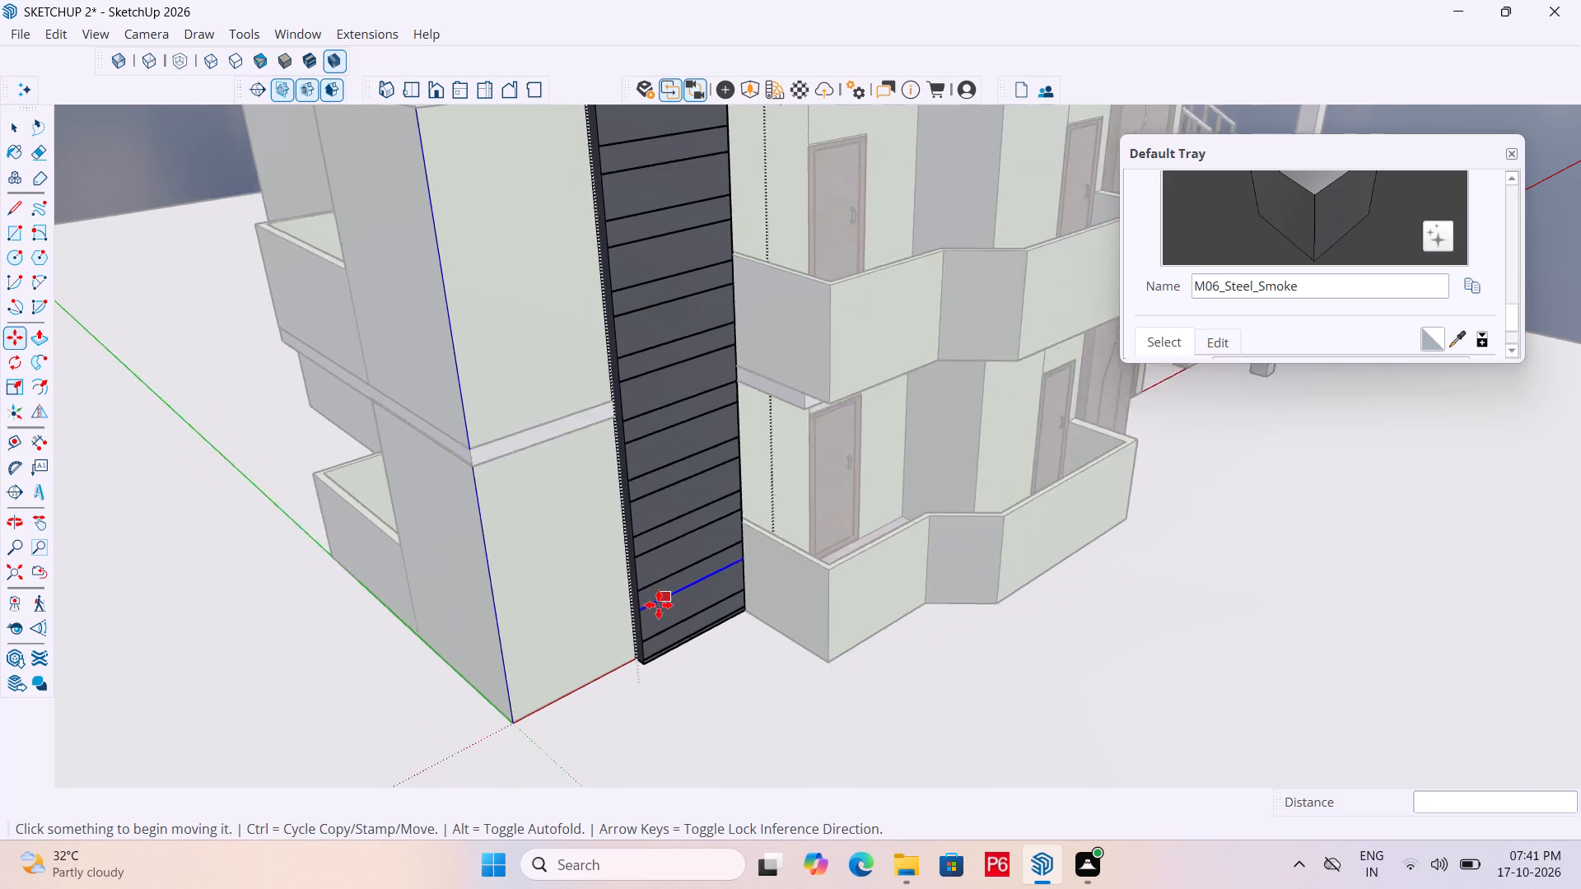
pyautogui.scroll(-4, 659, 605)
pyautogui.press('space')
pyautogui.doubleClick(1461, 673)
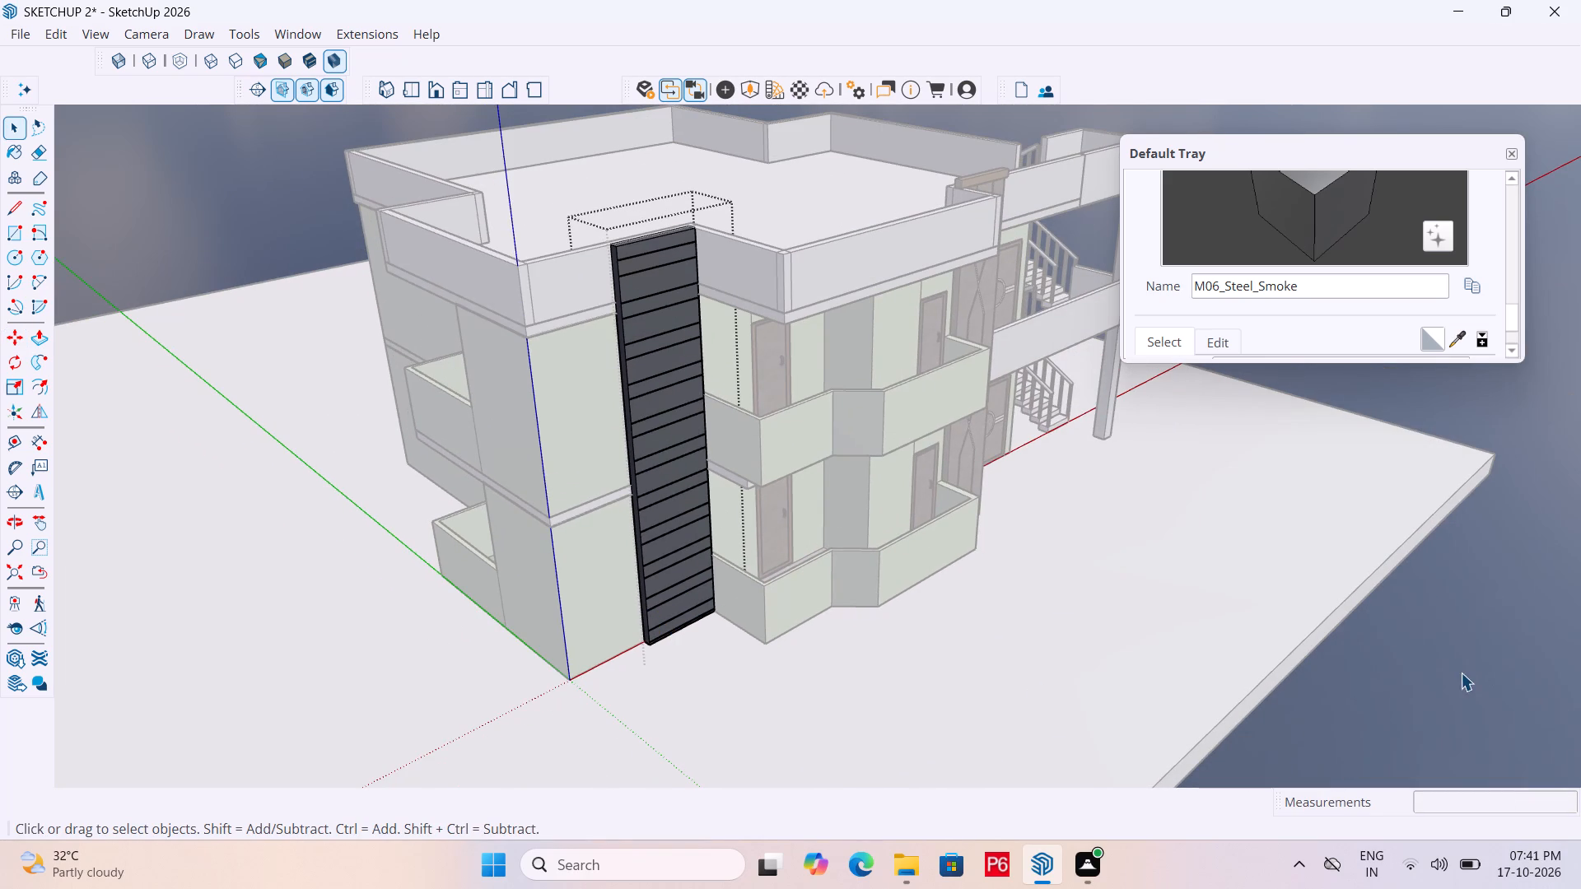
# Examine the dark panel's front face up close, checking the line spacing and whether the lines split it into separate strips.
pyautogui.moveTo(697, 454); pyautogui.dragTo(656, 436, button='middle')
pyautogui.scroll(4, 580, 293)
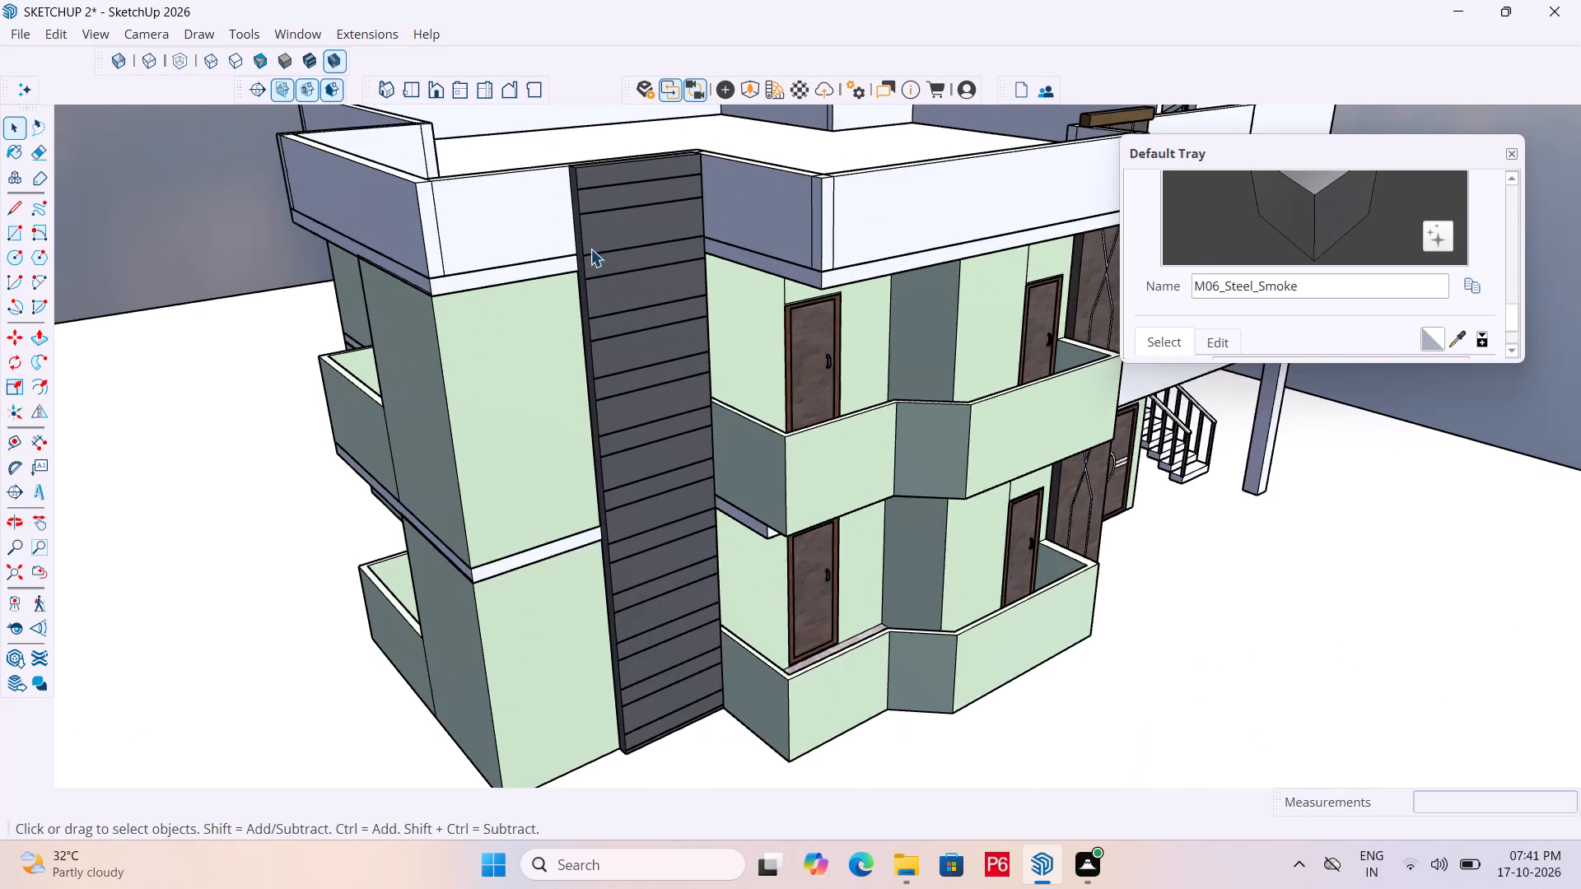
pyautogui.scroll(6, 596, 221)
pyautogui.doubleClick(616, 182)
pyautogui.doubleClick(610, 184)
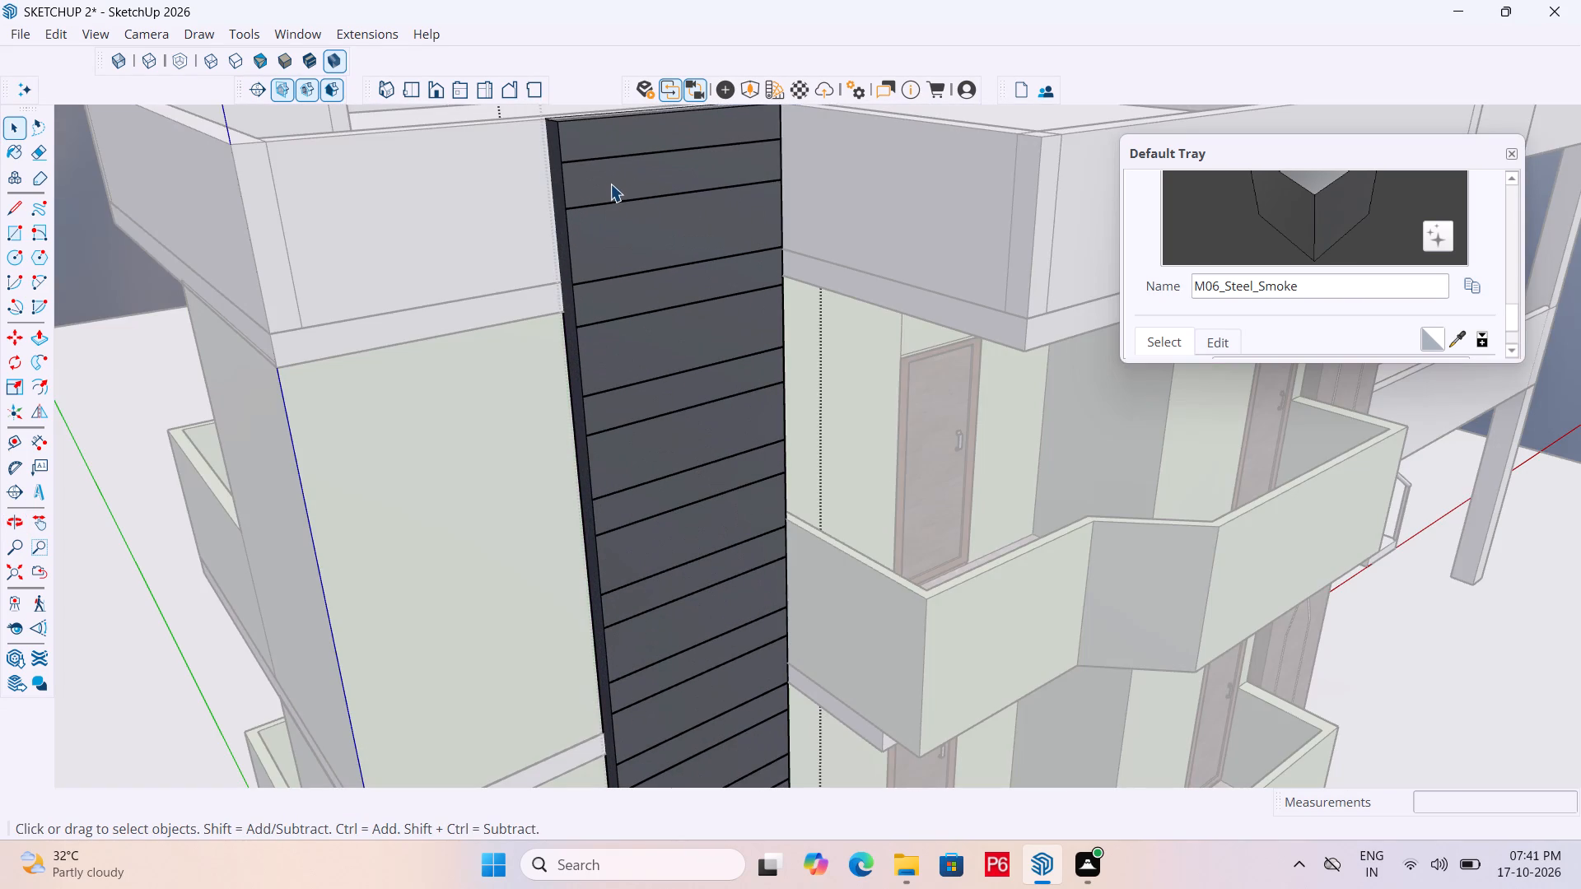
pyautogui.click(606, 179)
pyautogui.doubleClick(599, 175)
pyautogui.tripleClick(591, 178)
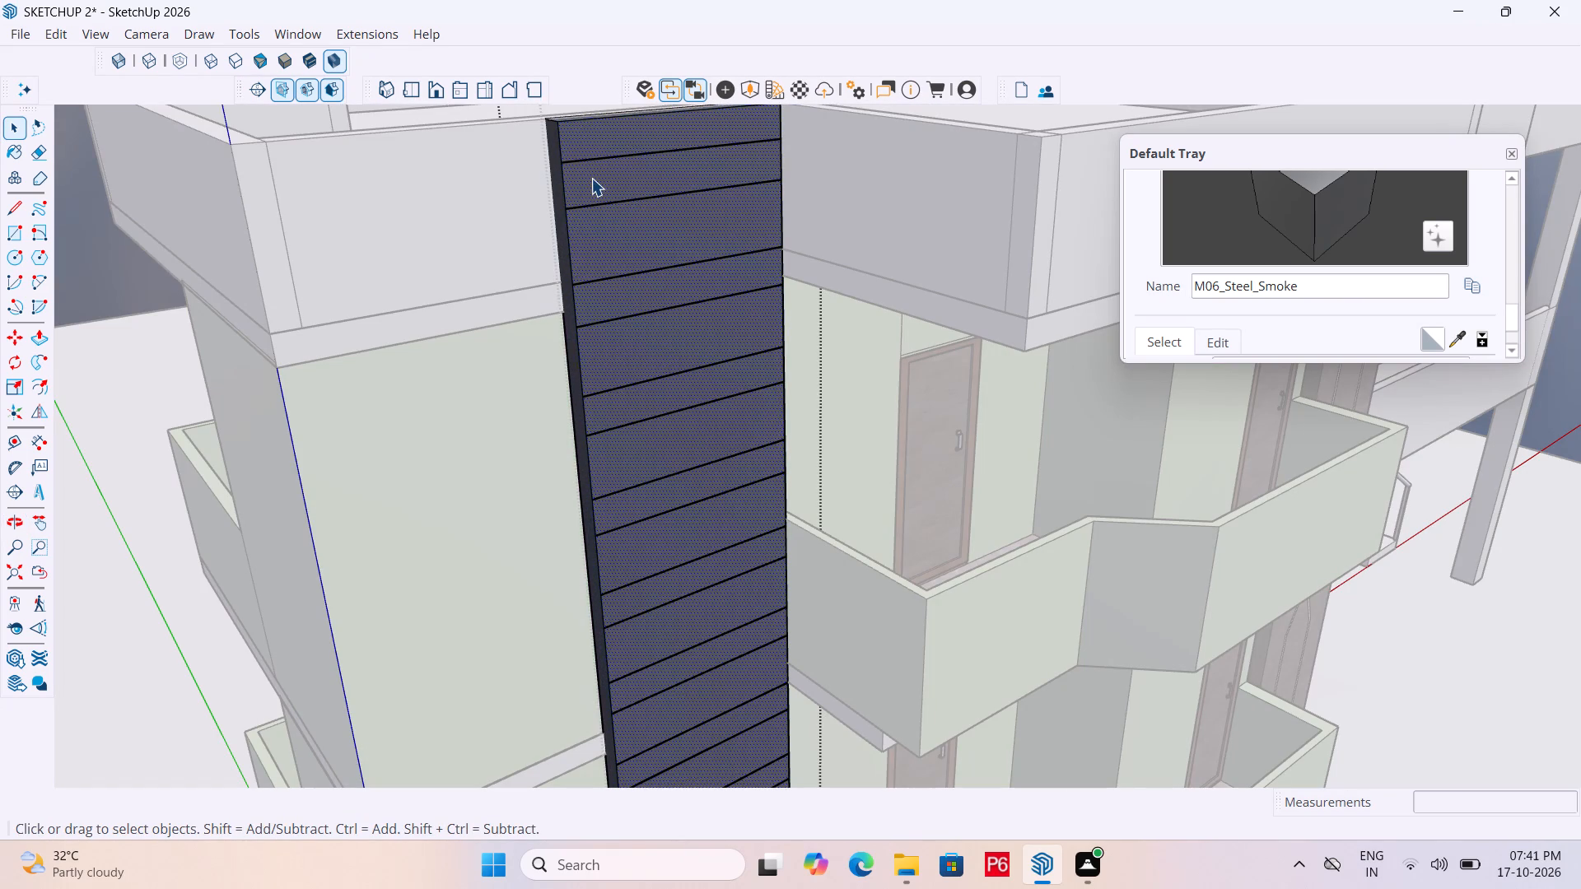
pyautogui.click(591, 178)
pyautogui.doubleClick(593, 178)
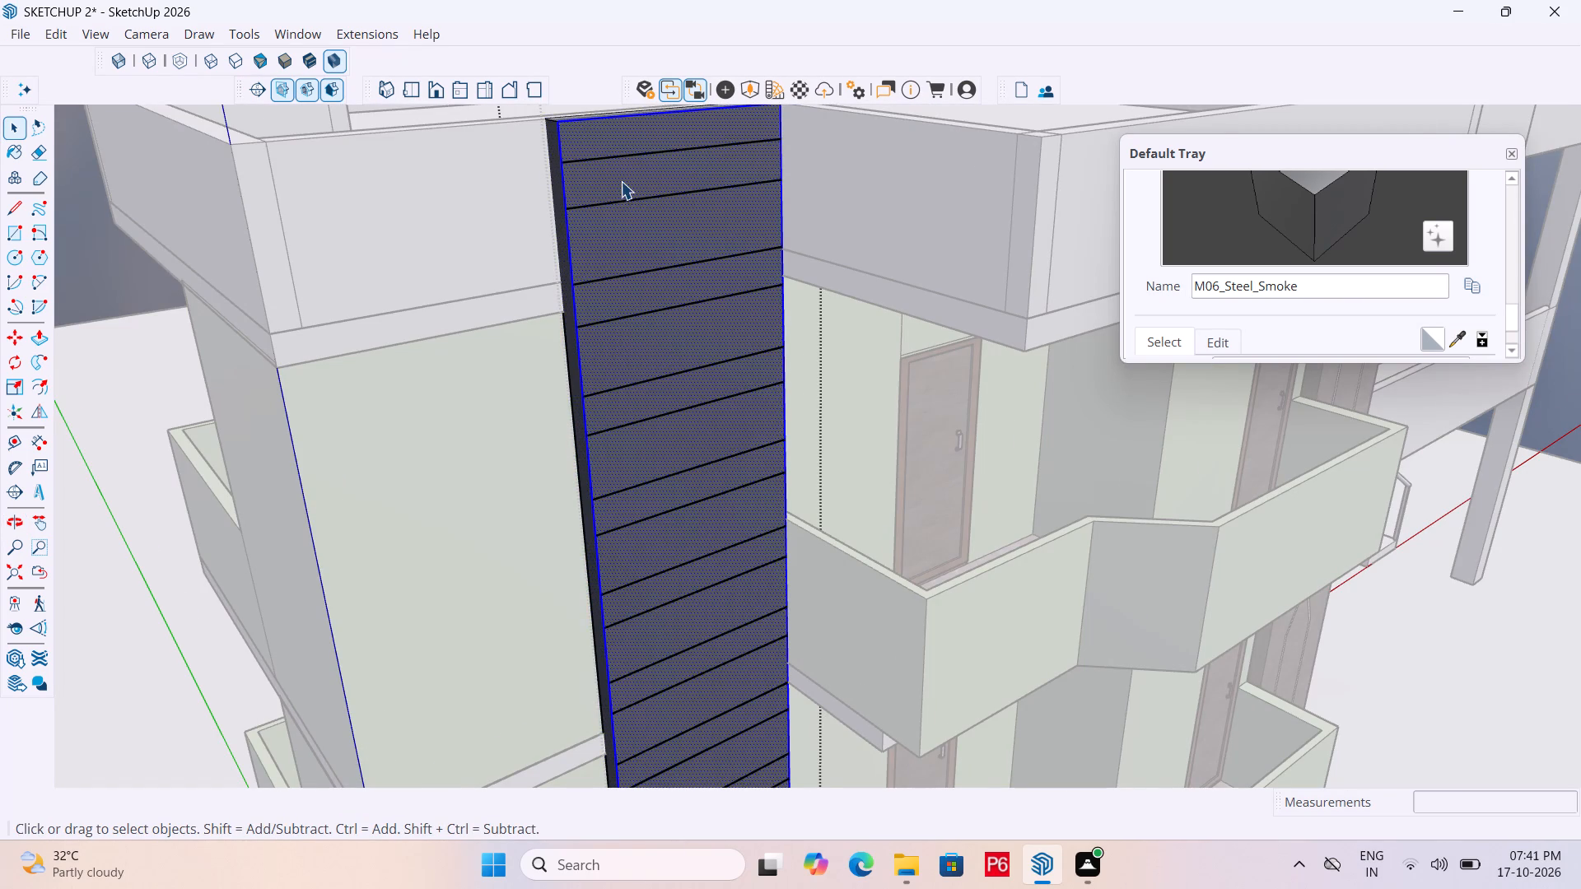
# Undo the array, the line copies and the original line, back to a plain front face on the dark panel.
pyautogui.scroll(-5, 626, 193)
pyautogui.hotkey('ctrl', 'z')
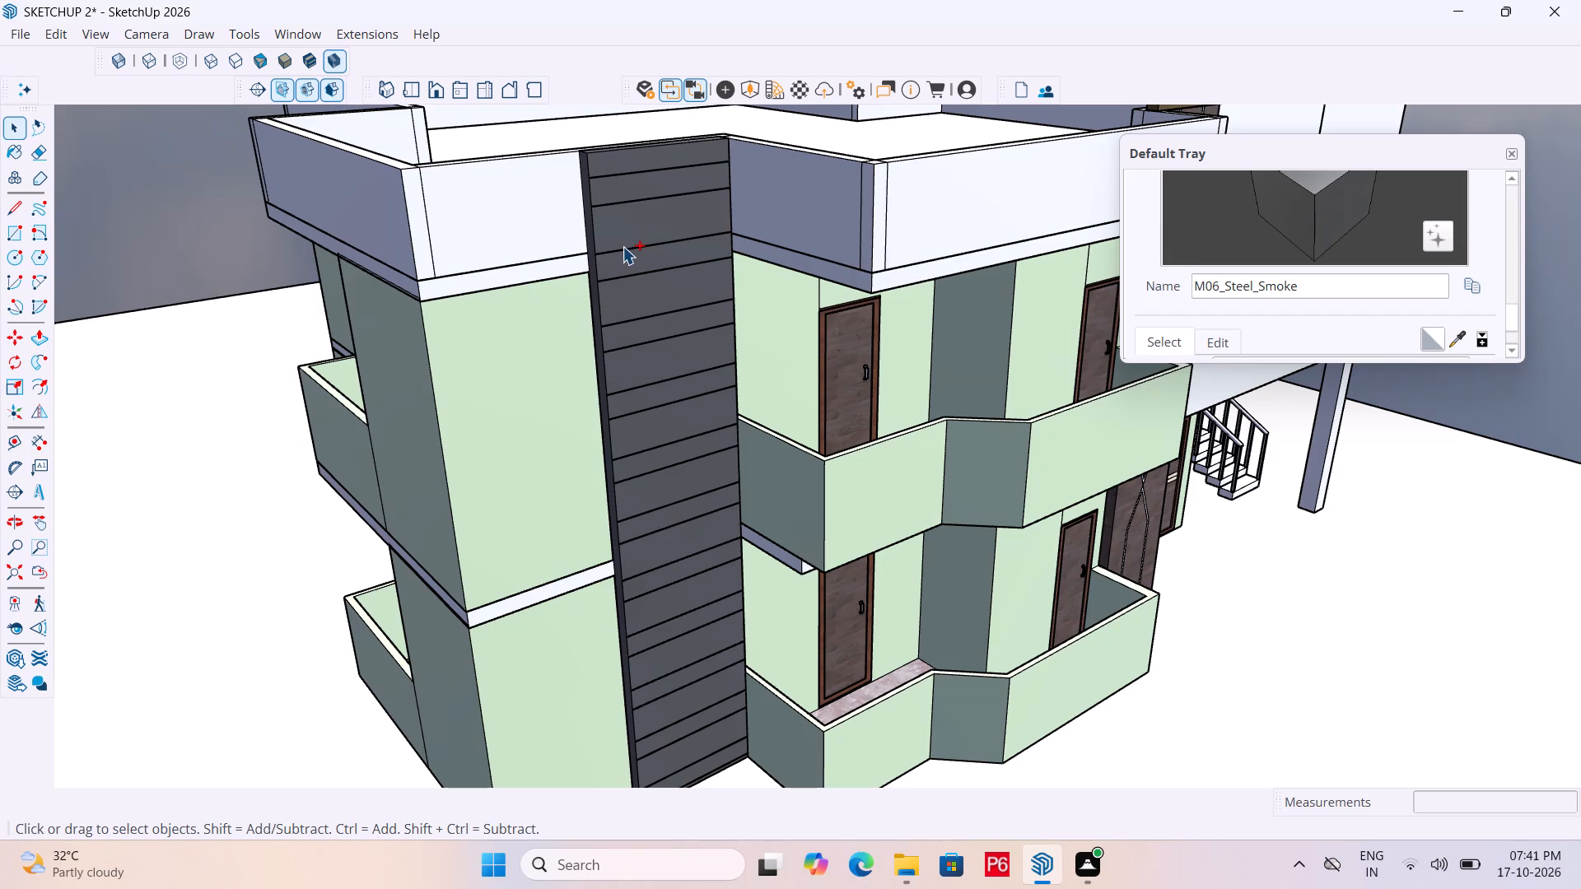
pyautogui.hotkey('ctrl', 'z')
pyautogui.hotkey('ctrl', 'z')
pyautogui.hotkey('ctrl', 'z')
pyautogui.hotkey('ctrl', 'z')
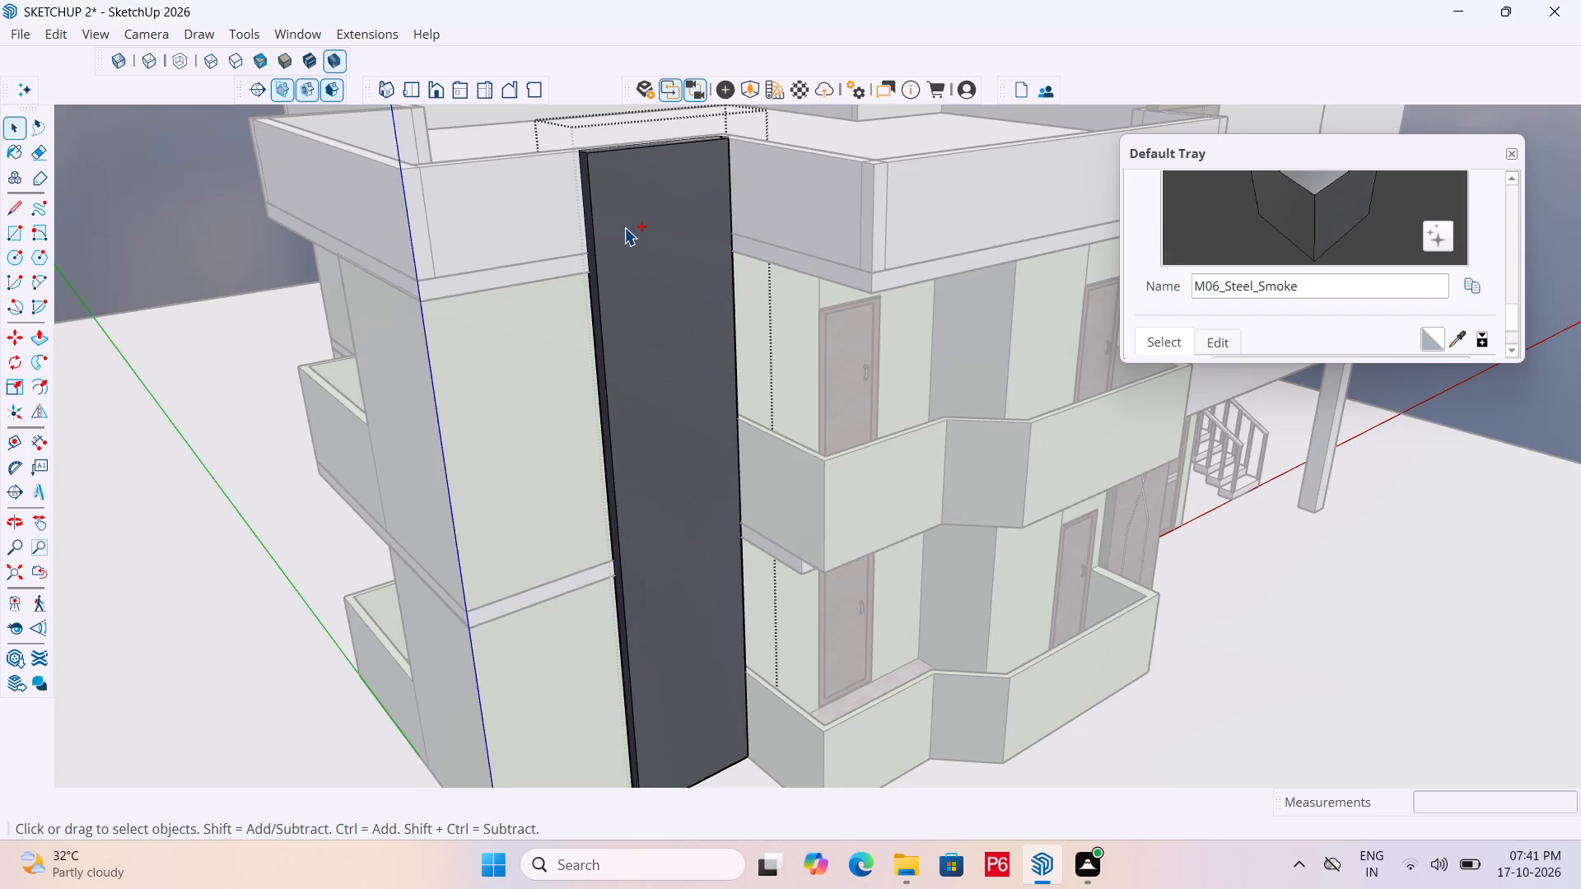
# Draw a new horizontal line across the dark panel's front face, just below its top edge.
pyautogui.press('space')
pyautogui.click(184, 210)
pyautogui.scroll(3, 706, 190)
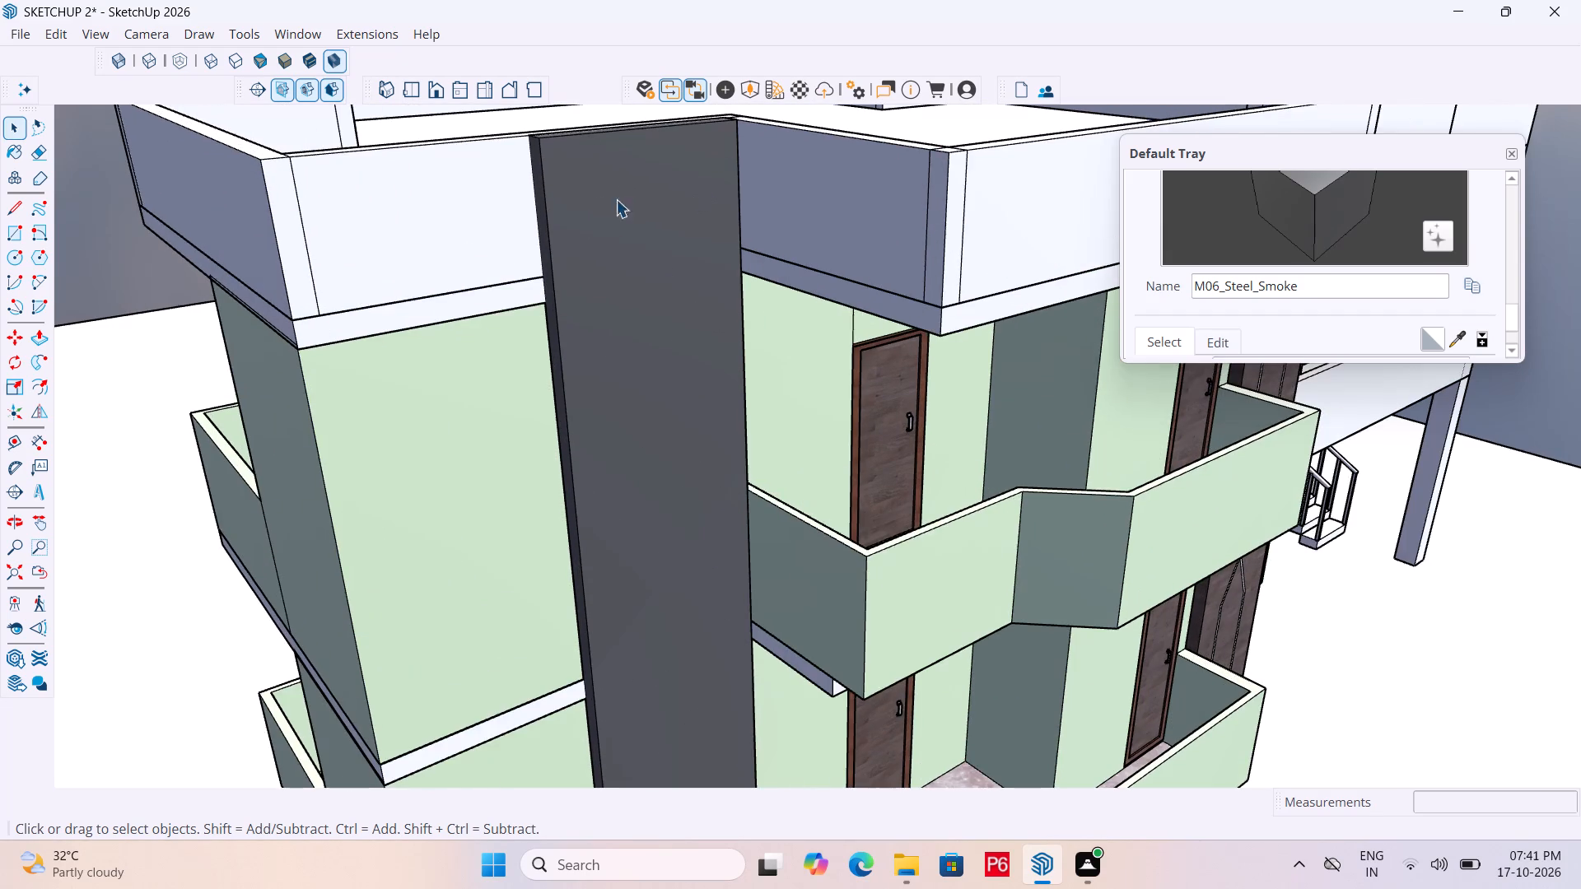
pyautogui.doubleClick(595, 198)
pyautogui.click(595, 183)
pyautogui.click(594, 174)
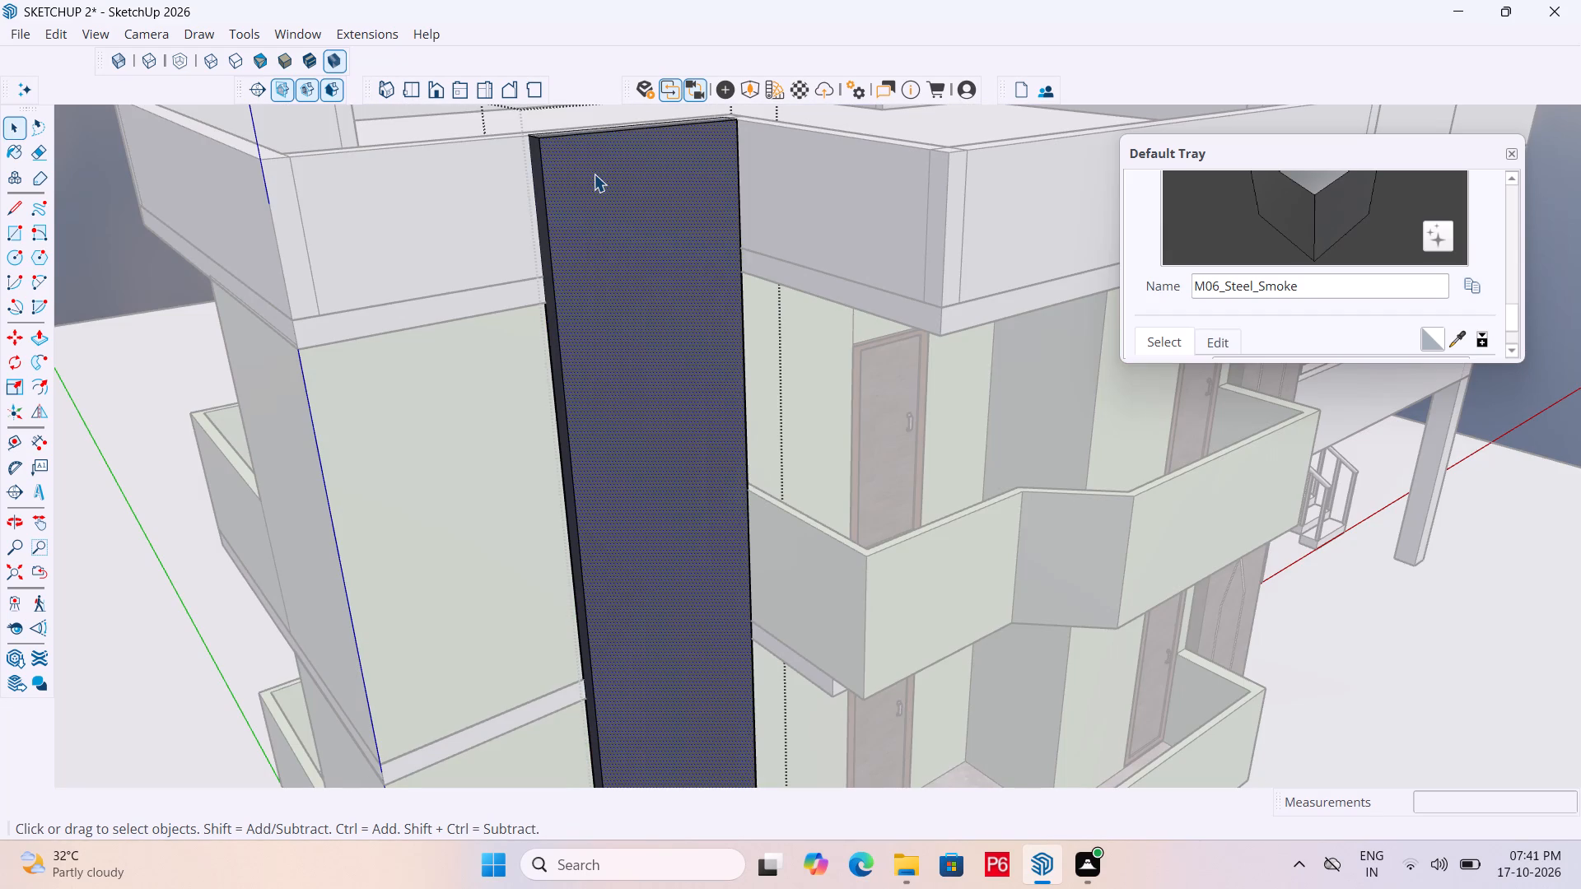
pyautogui.press('l')
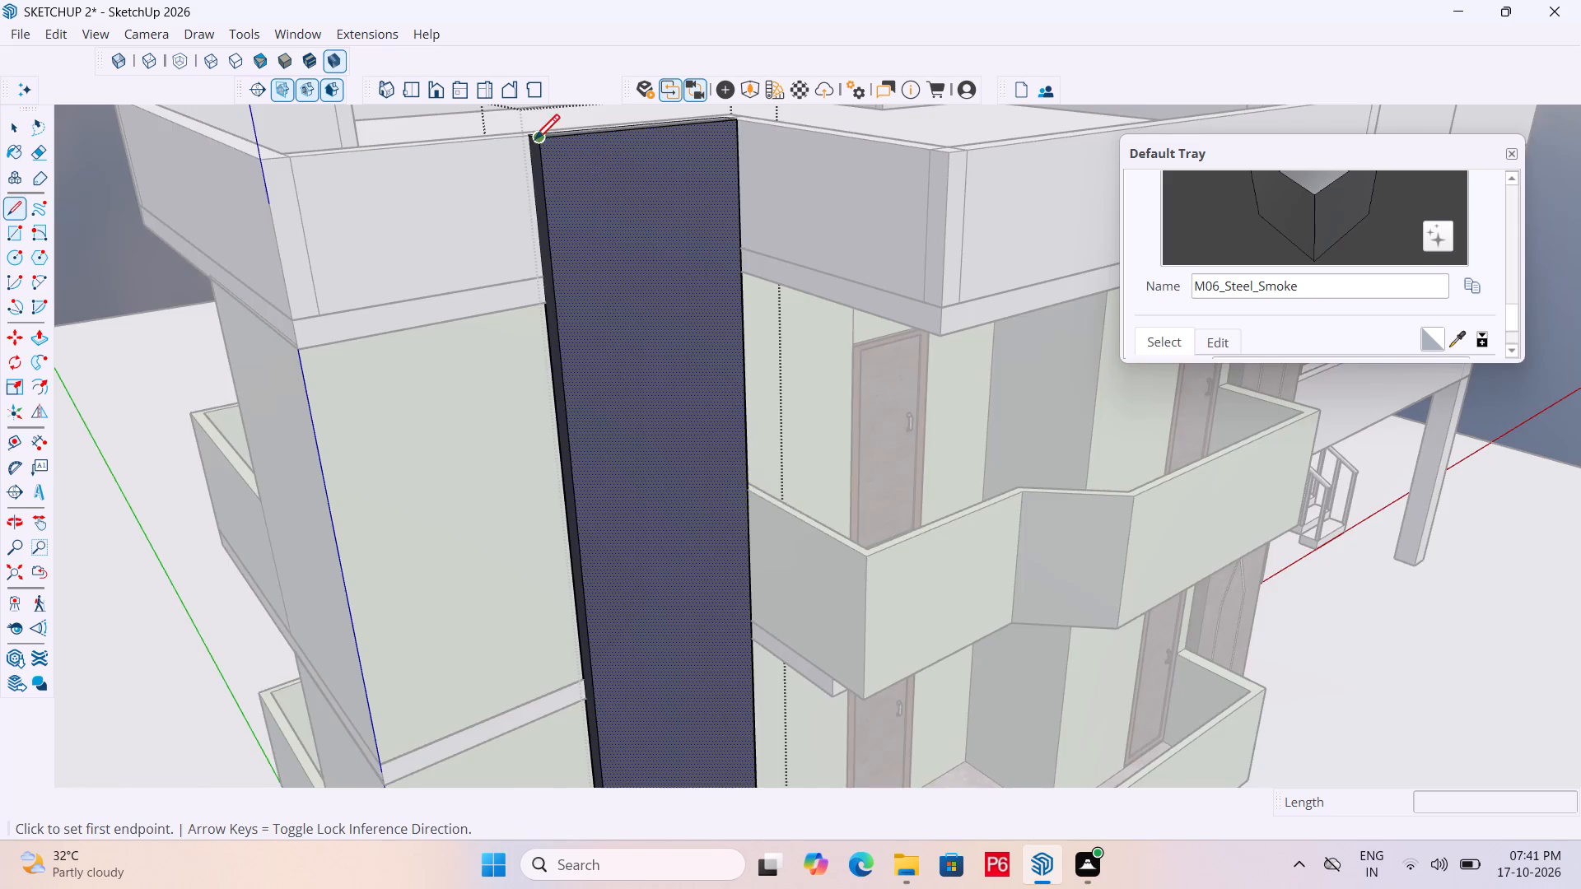
pyautogui.scroll(2, 534, 142)
pyautogui.moveTo(551, 156); pyautogui.dragTo(760, 171, button='middle')
pyautogui.scroll(-5, 718, 294)
pyautogui.scroll(5, 463, 70)
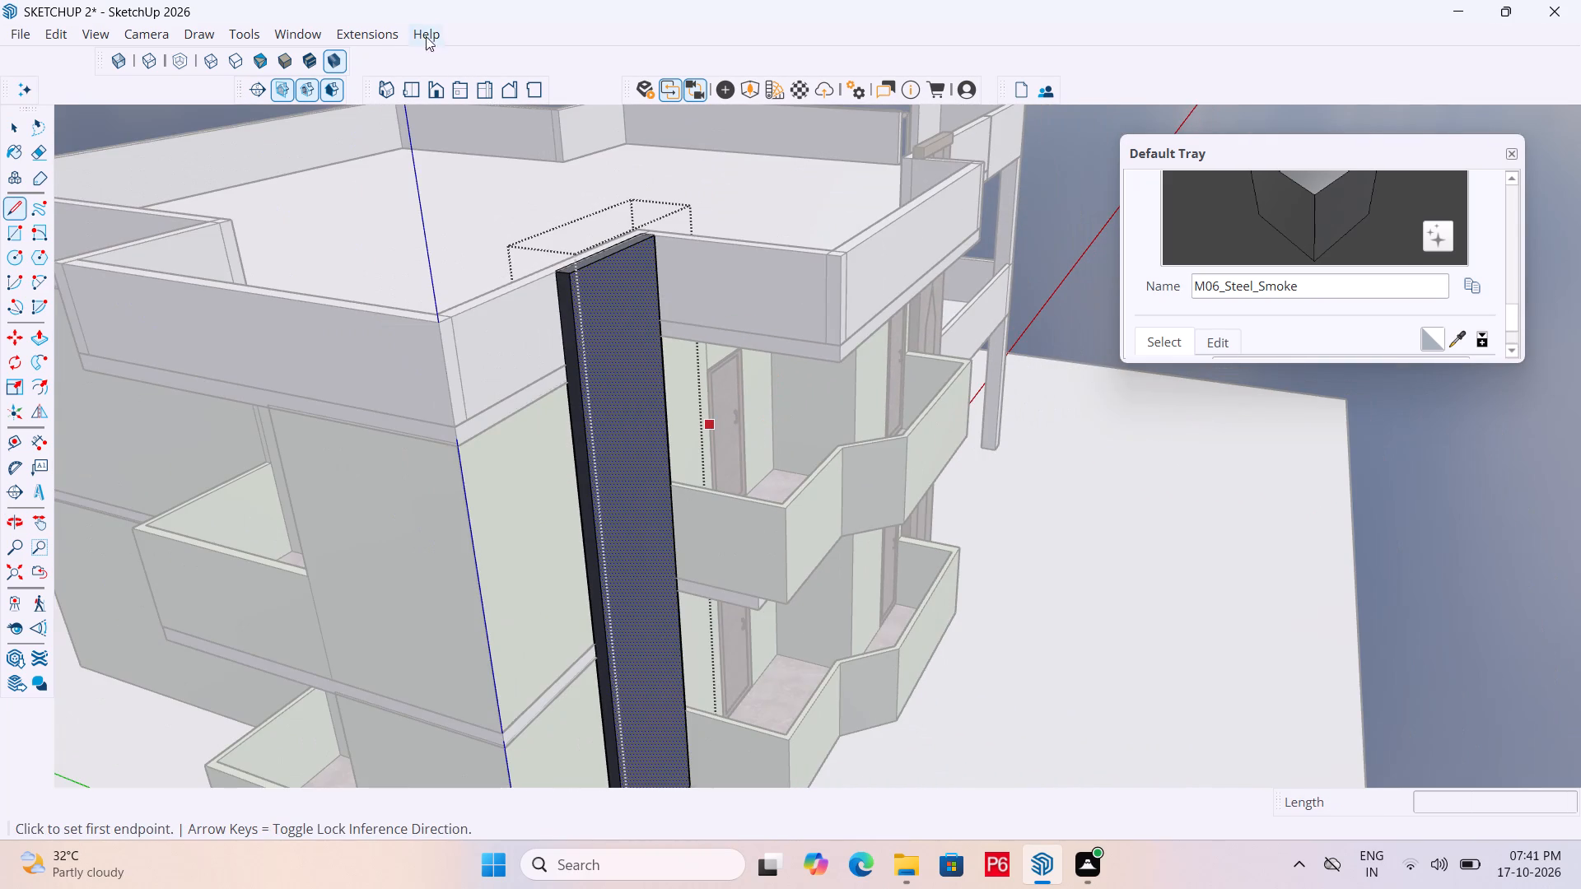
pyautogui.scroll(5, 460, 120)
pyautogui.moveTo(740, 440); pyautogui.dragTo(557, 394, button='middle')
pyautogui.scroll(2, 602, 403)
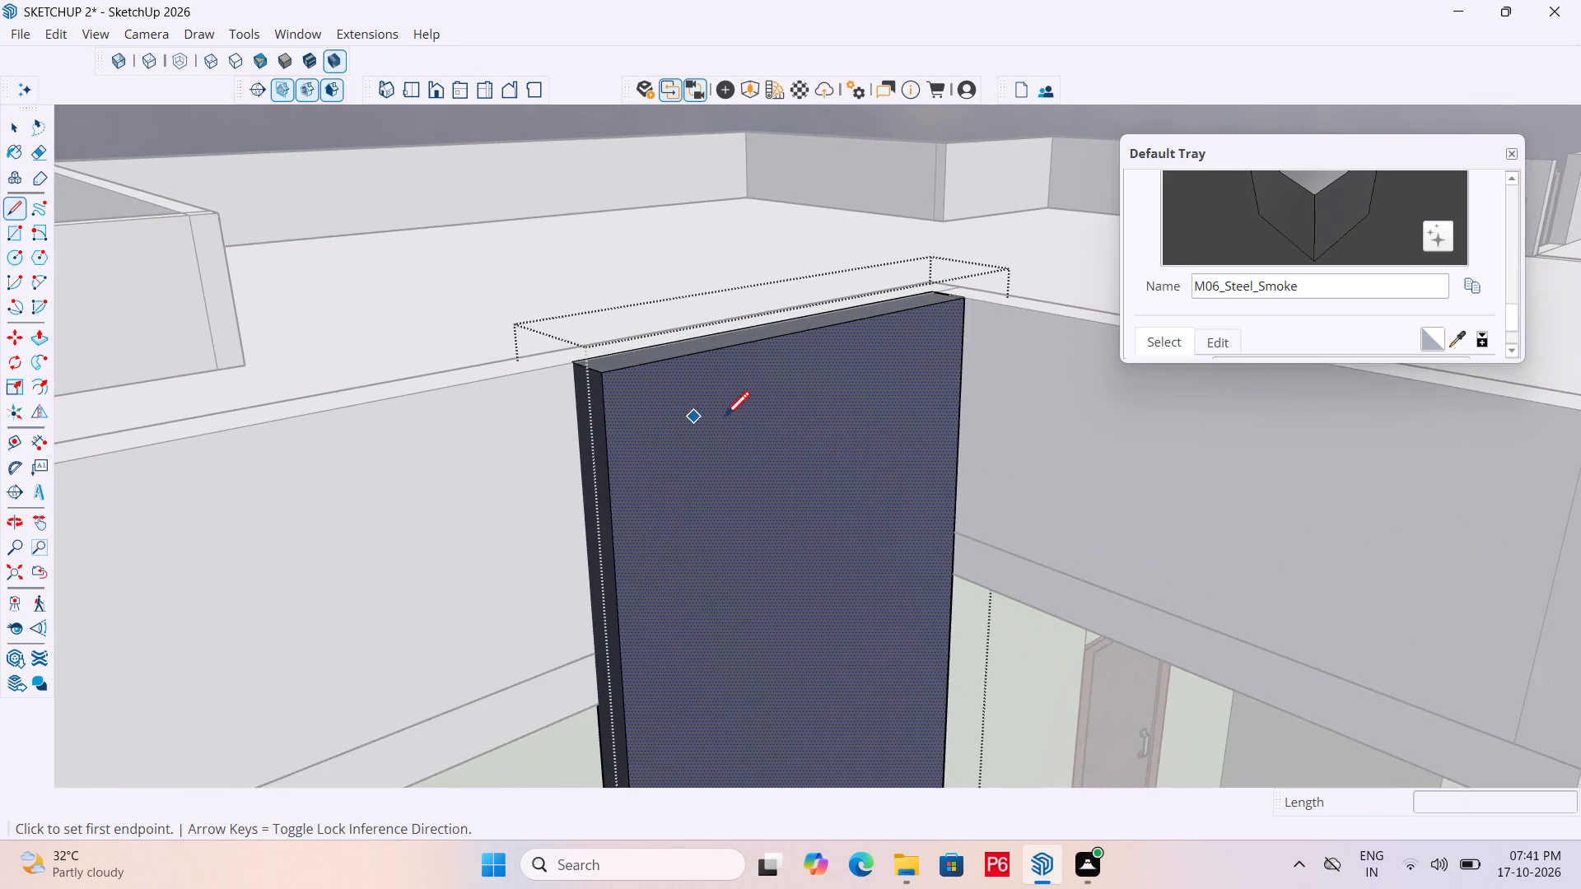
pyautogui.scroll(-6, 363, 381)
pyautogui.moveTo(512, 431); pyautogui.dragTo(585, 417, button='middle')
pyautogui.scroll(3, 585, 431)
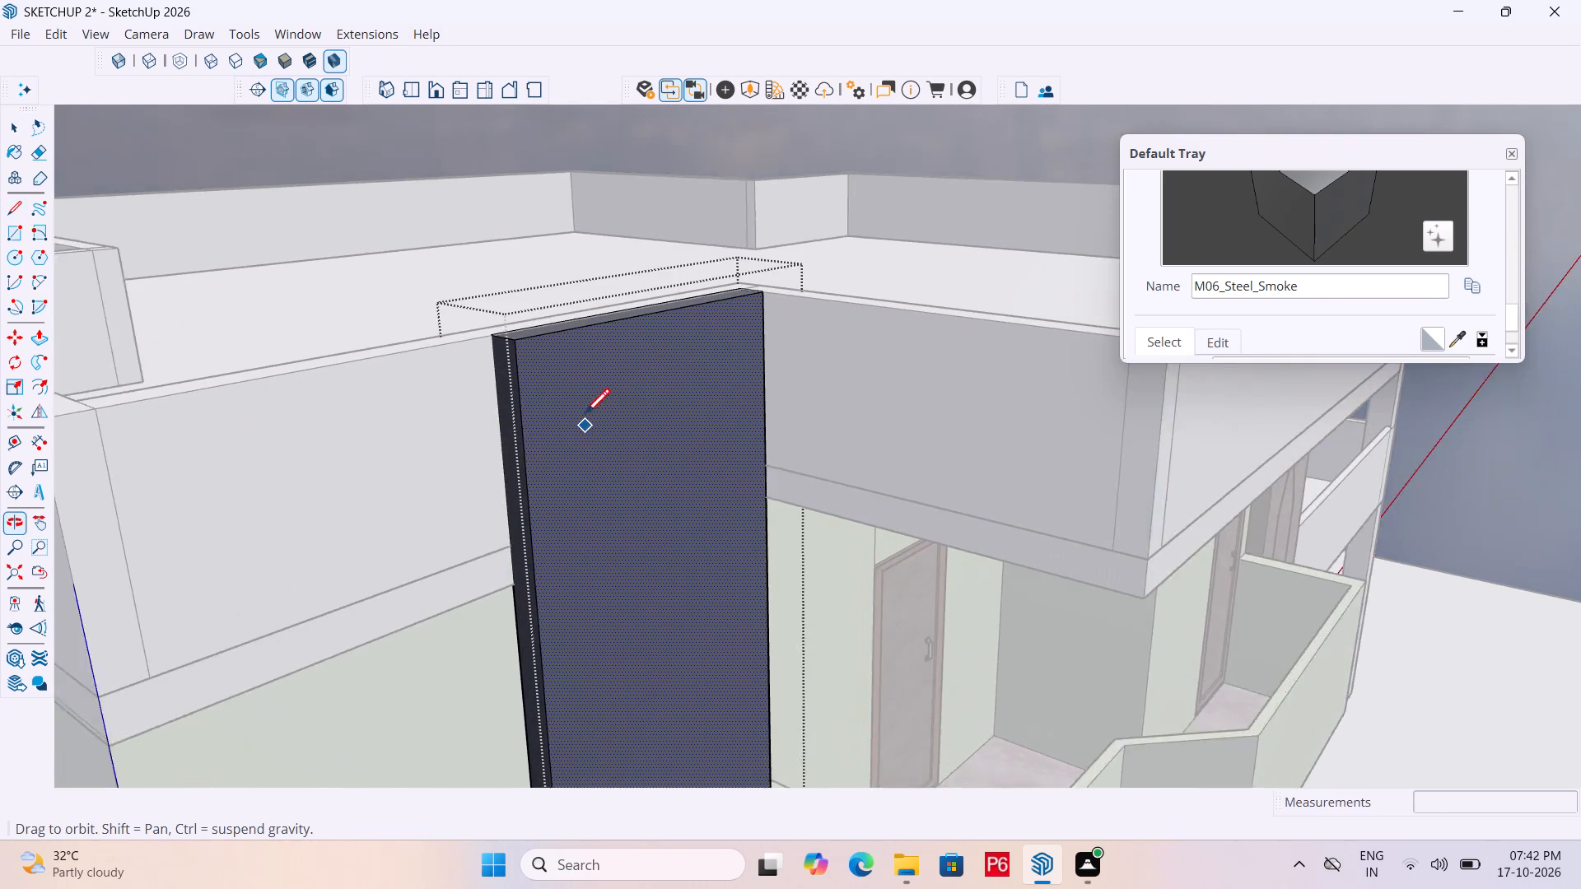
pyautogui.moveTo(585, 417); pyautogui.dragTo(585, 418, button='middle')
pyautogui.scroll(2, 585, 417)
pyautogui.scroll(3, 510, 396)
pyautogui.moveTo(517, 379); pyautogui.dragTo(531, 370)
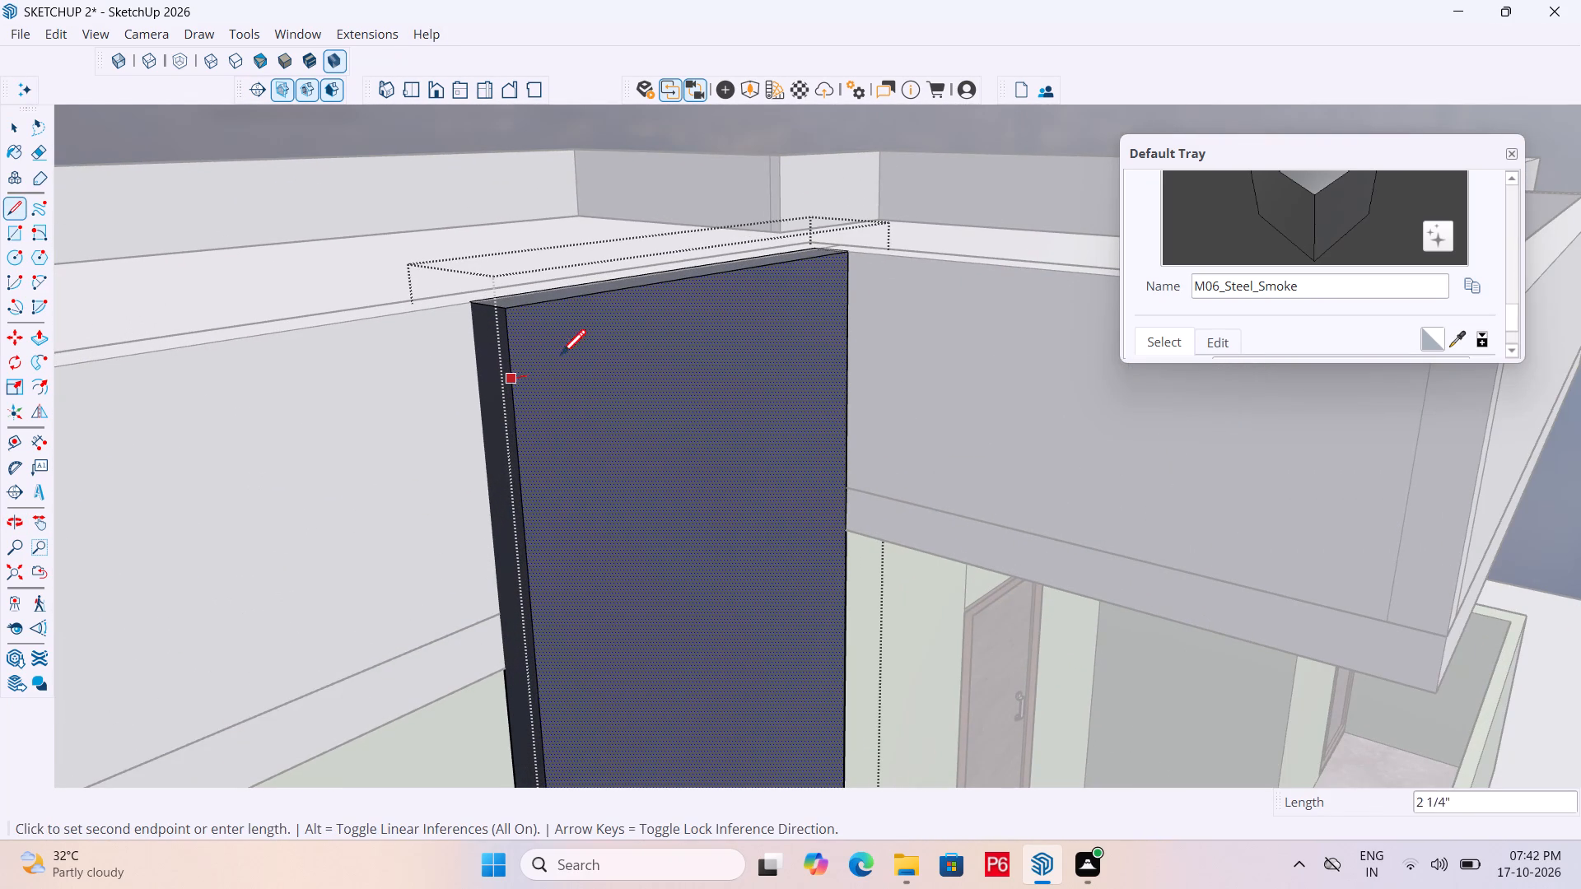
pyautogui.click(852, 298)
pyautogui.press('space')
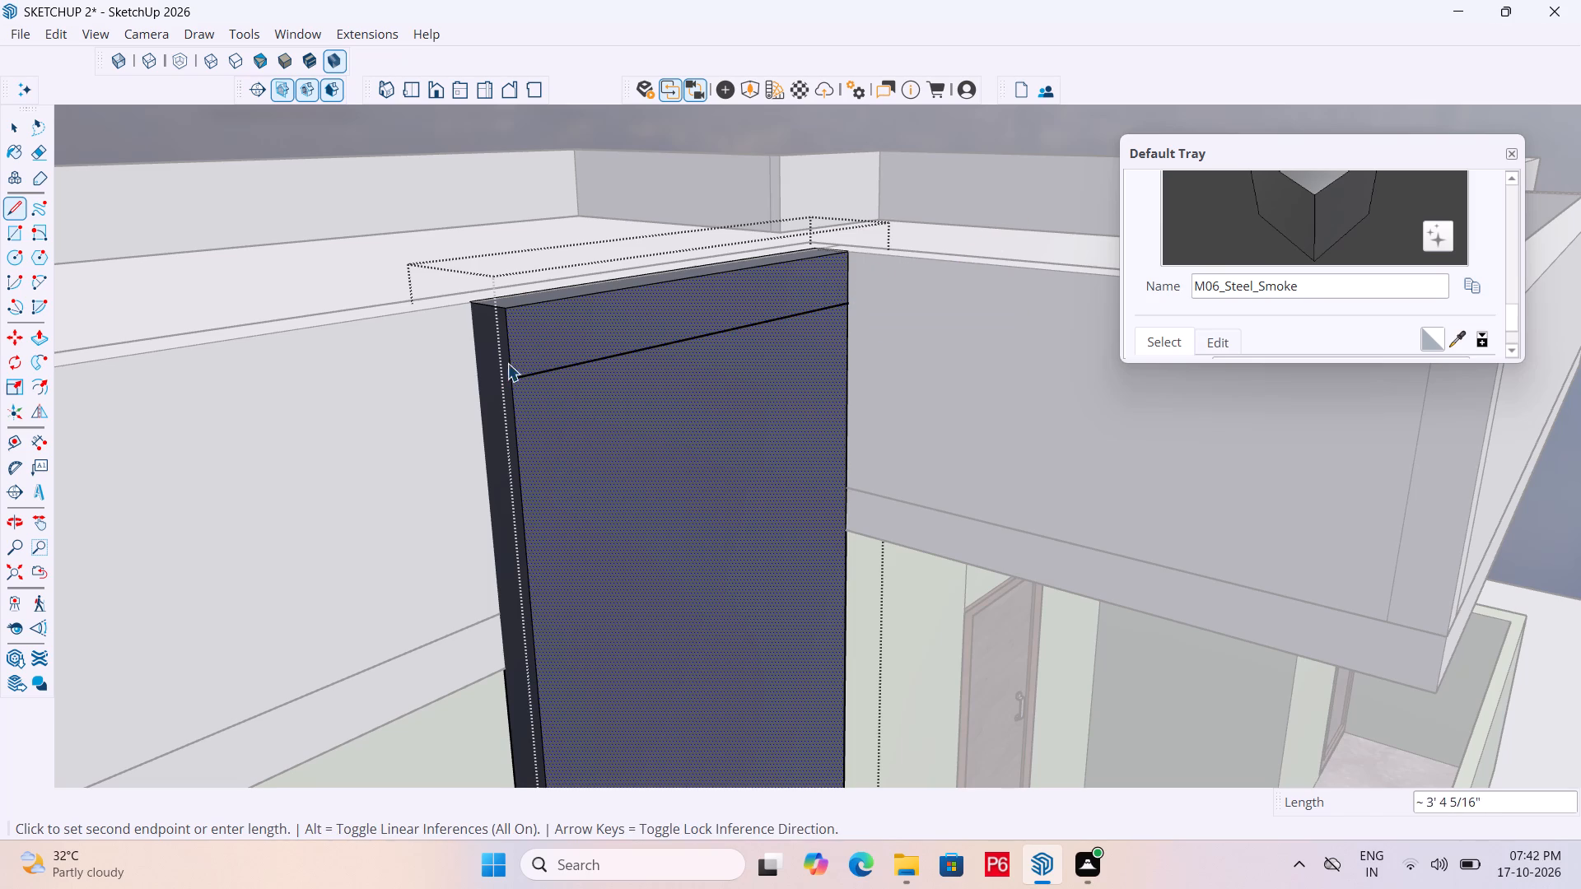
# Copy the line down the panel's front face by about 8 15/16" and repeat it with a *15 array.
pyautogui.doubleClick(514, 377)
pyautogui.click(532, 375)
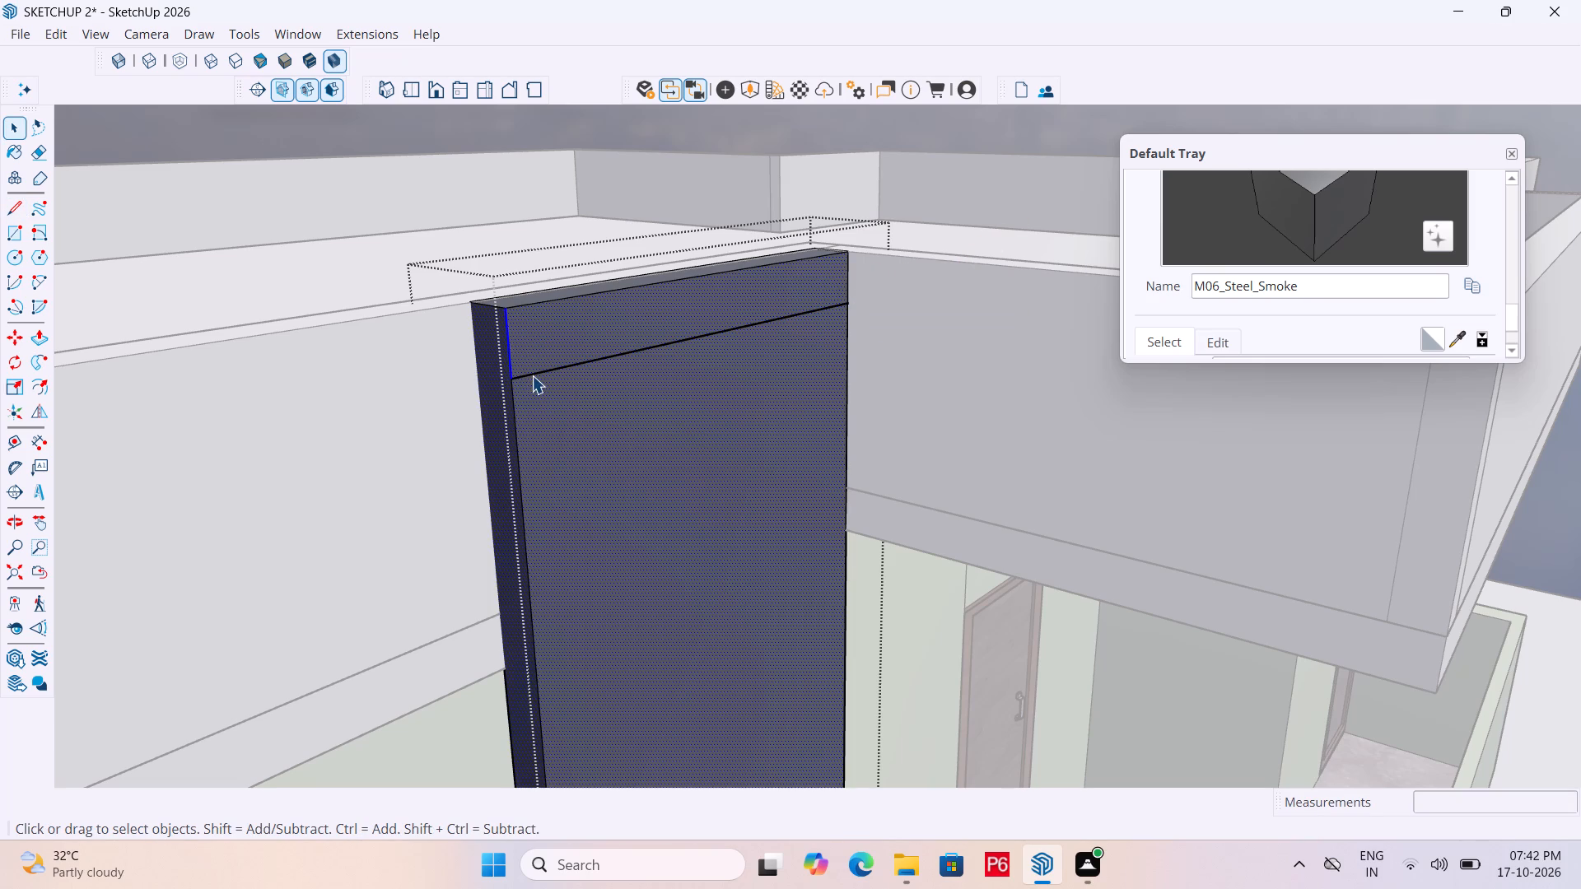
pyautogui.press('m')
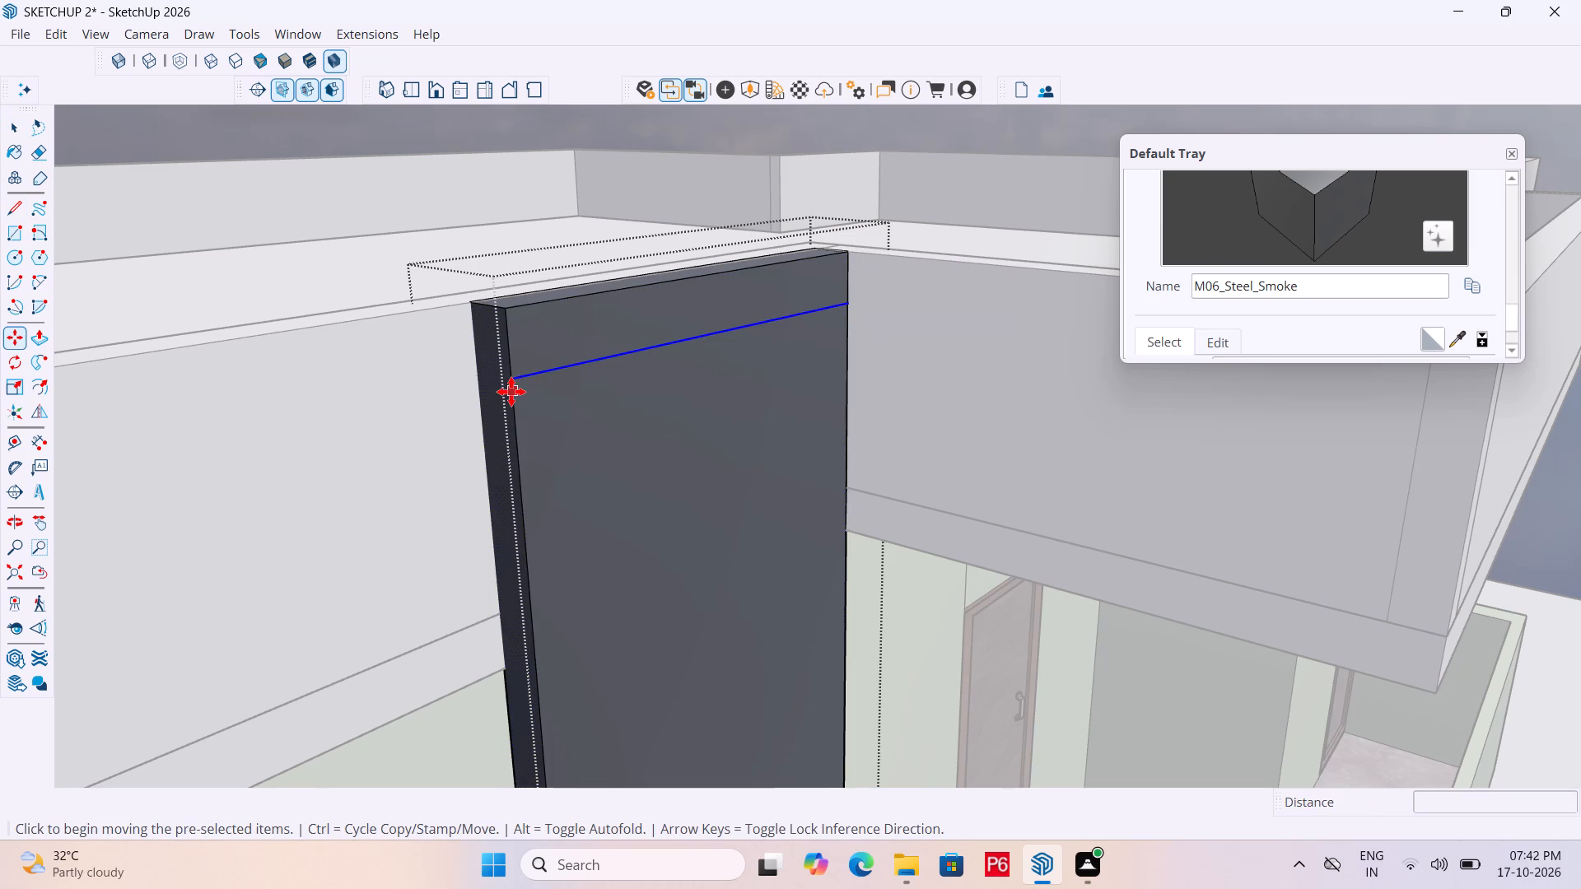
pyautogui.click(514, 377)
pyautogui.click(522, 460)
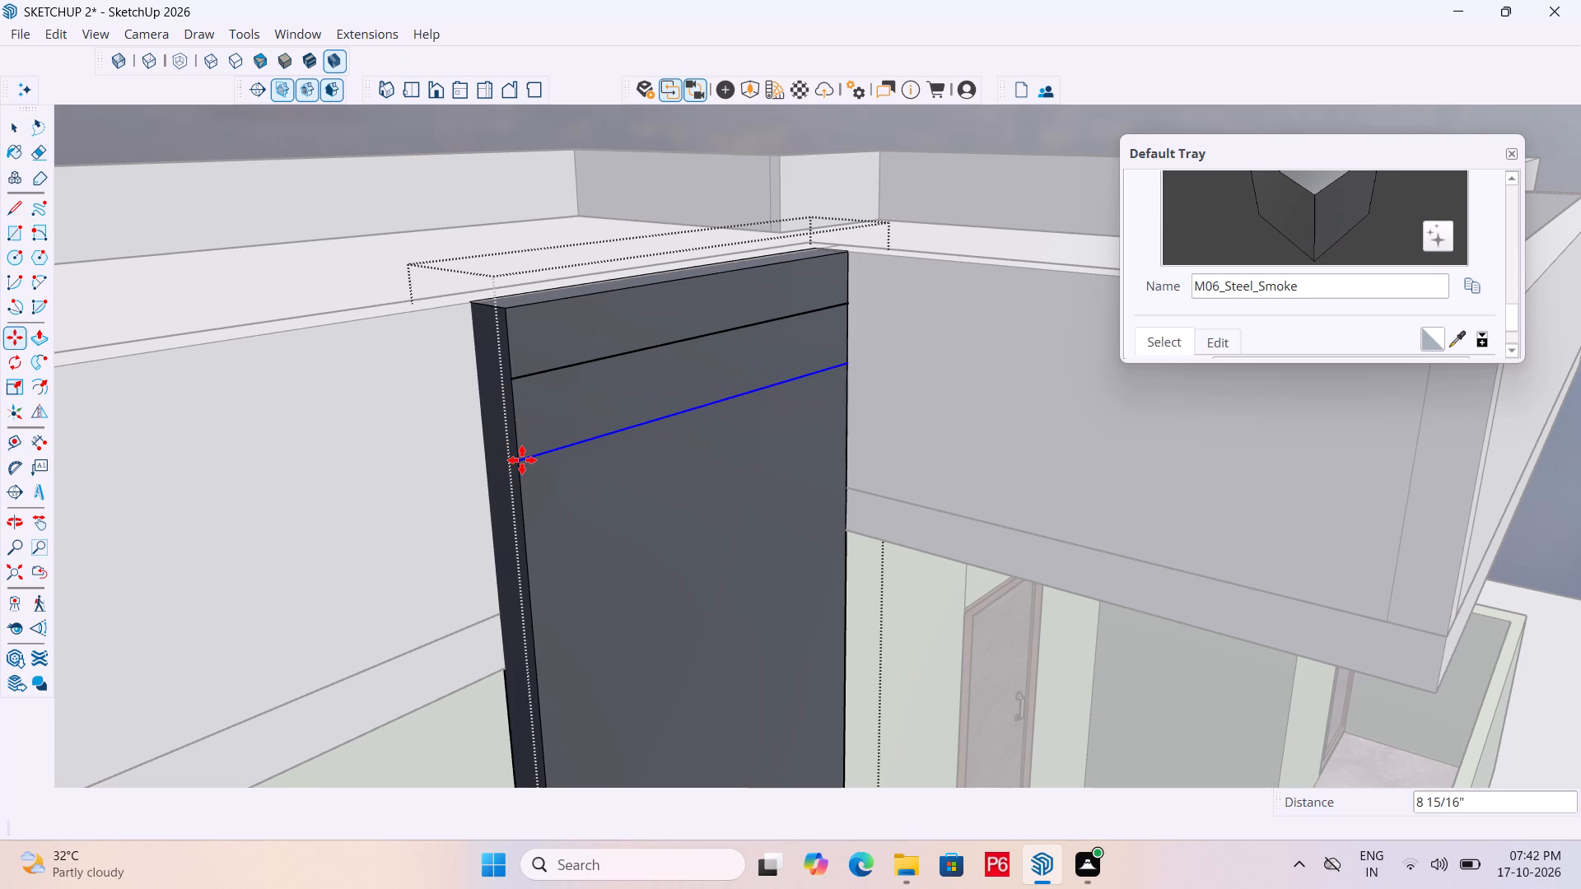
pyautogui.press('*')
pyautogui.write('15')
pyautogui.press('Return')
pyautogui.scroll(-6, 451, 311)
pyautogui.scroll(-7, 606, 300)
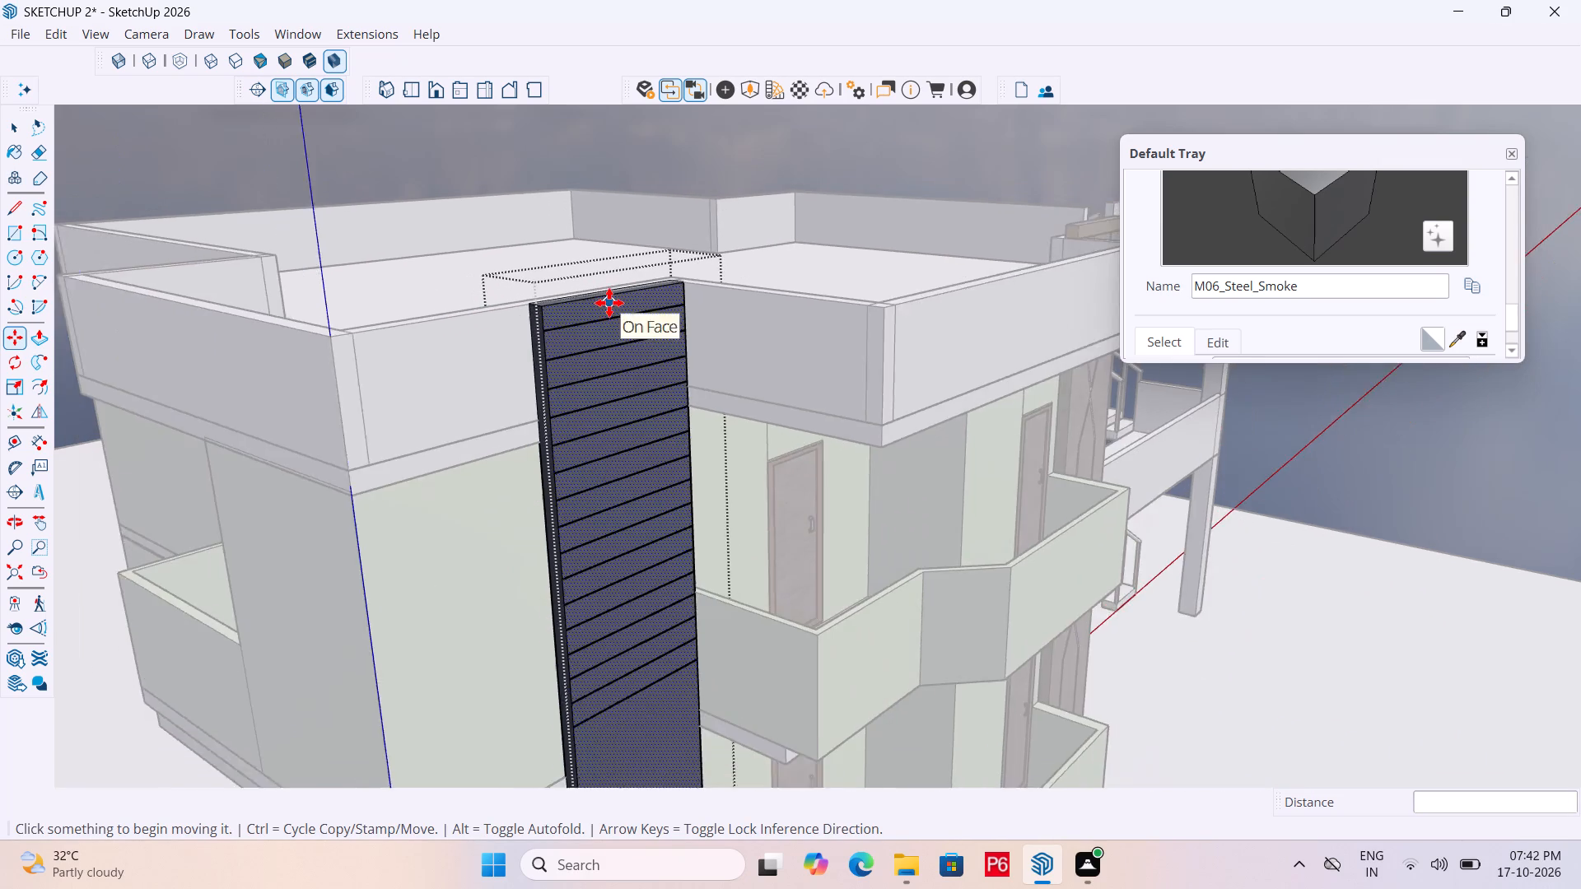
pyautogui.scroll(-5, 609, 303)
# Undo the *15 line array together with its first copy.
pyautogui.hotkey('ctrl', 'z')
# Copy the top line about 22' 7 3/4" down to near the panel's base and divide the distance with a /20 array.
pyautogui.scroll(2, 586, 329)
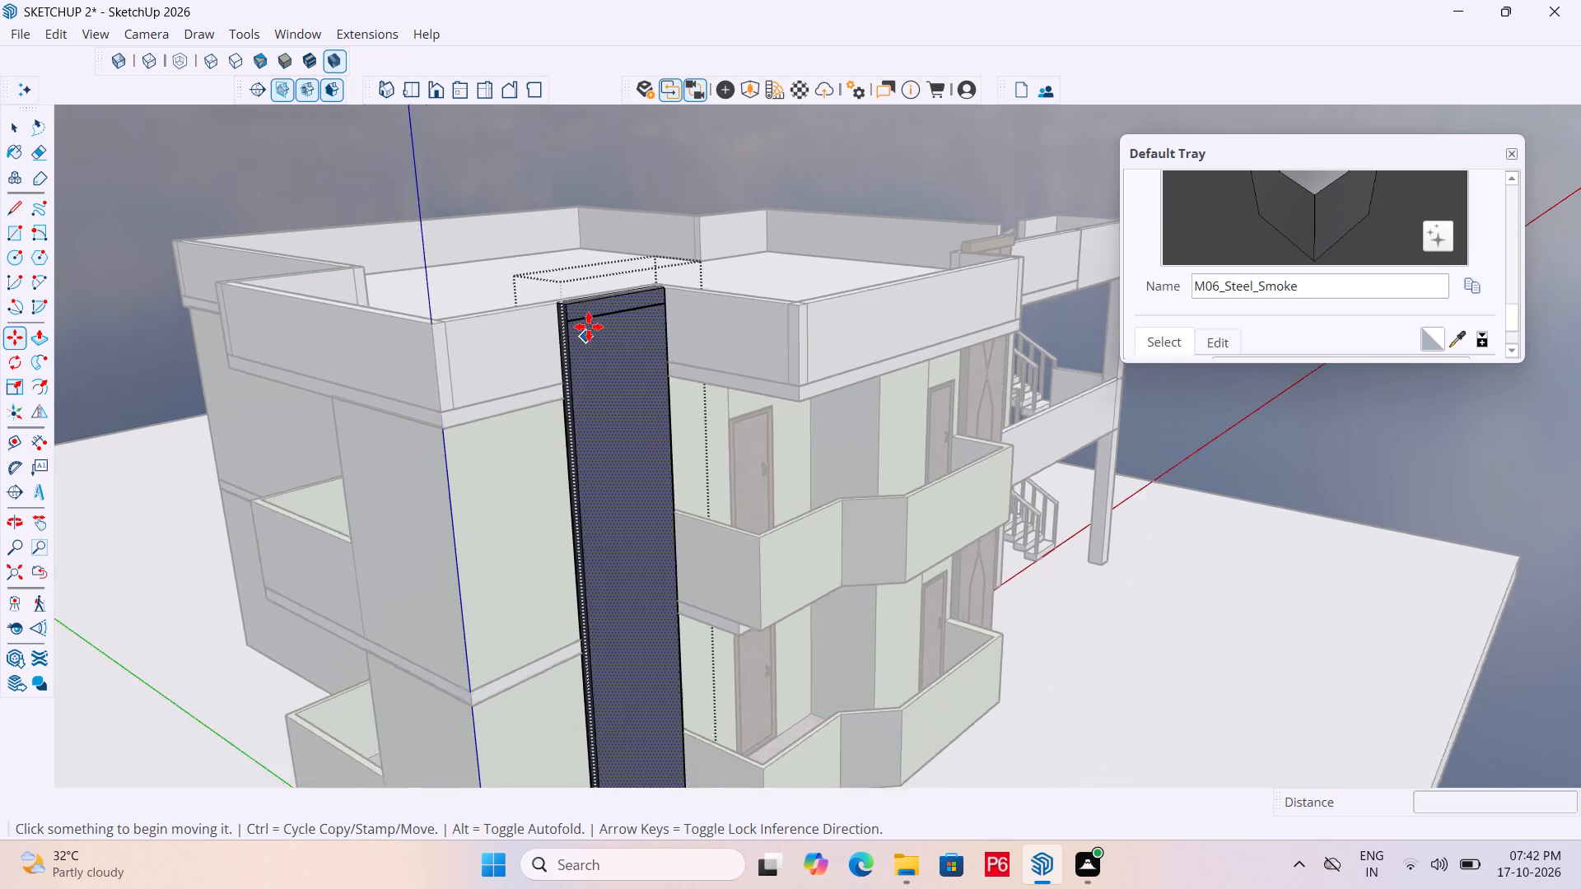
pyautogui.scroll(14, 589, 327)
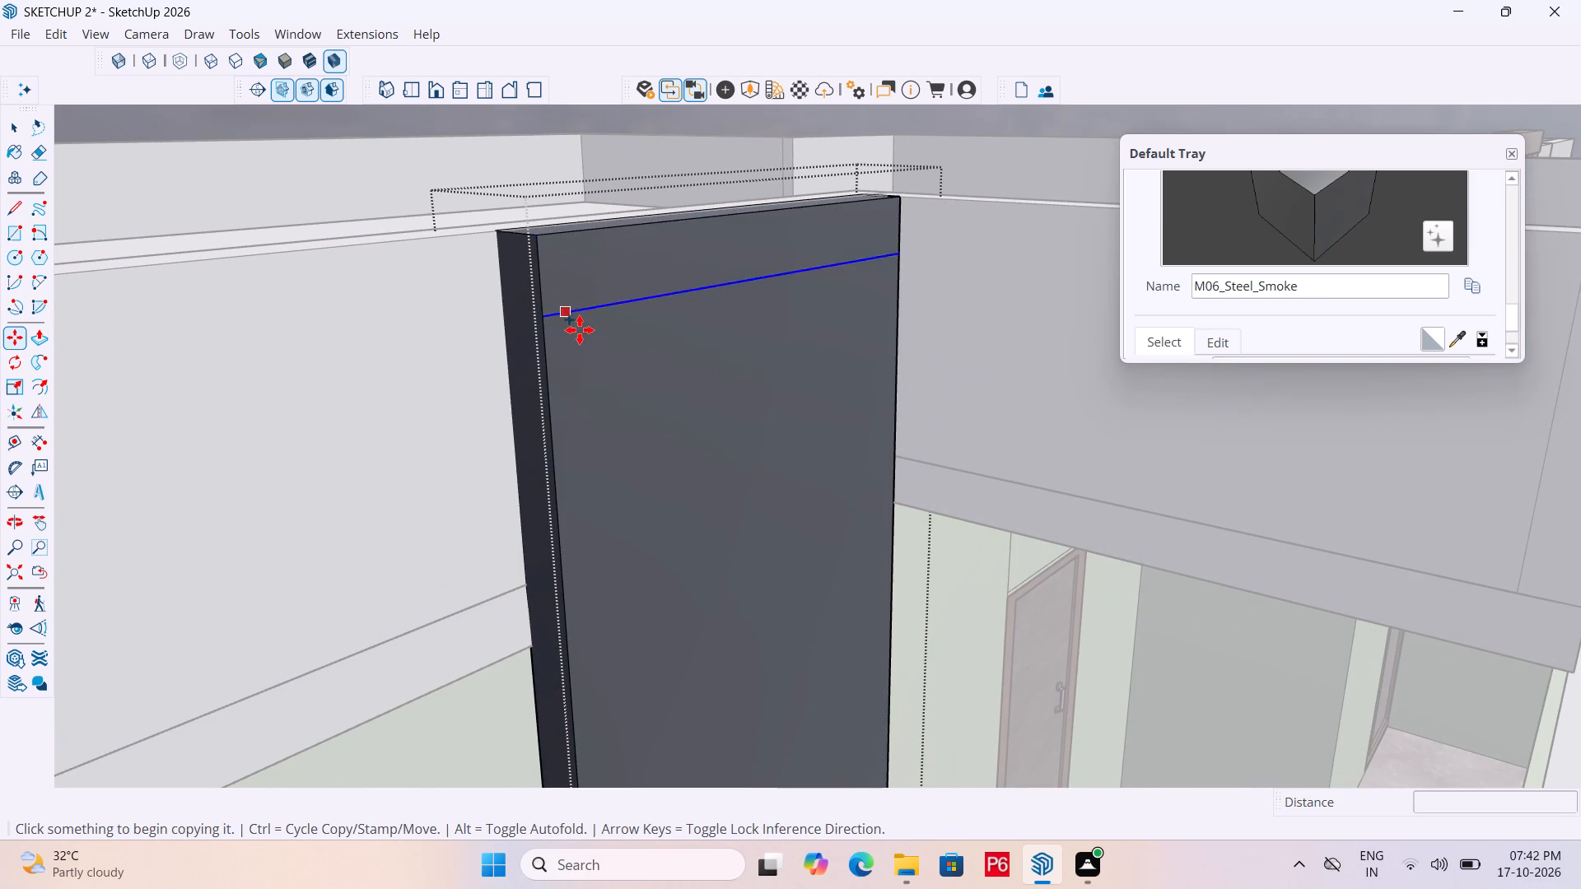
pyautogui.press('space')
pyautogui.click(655, 278)
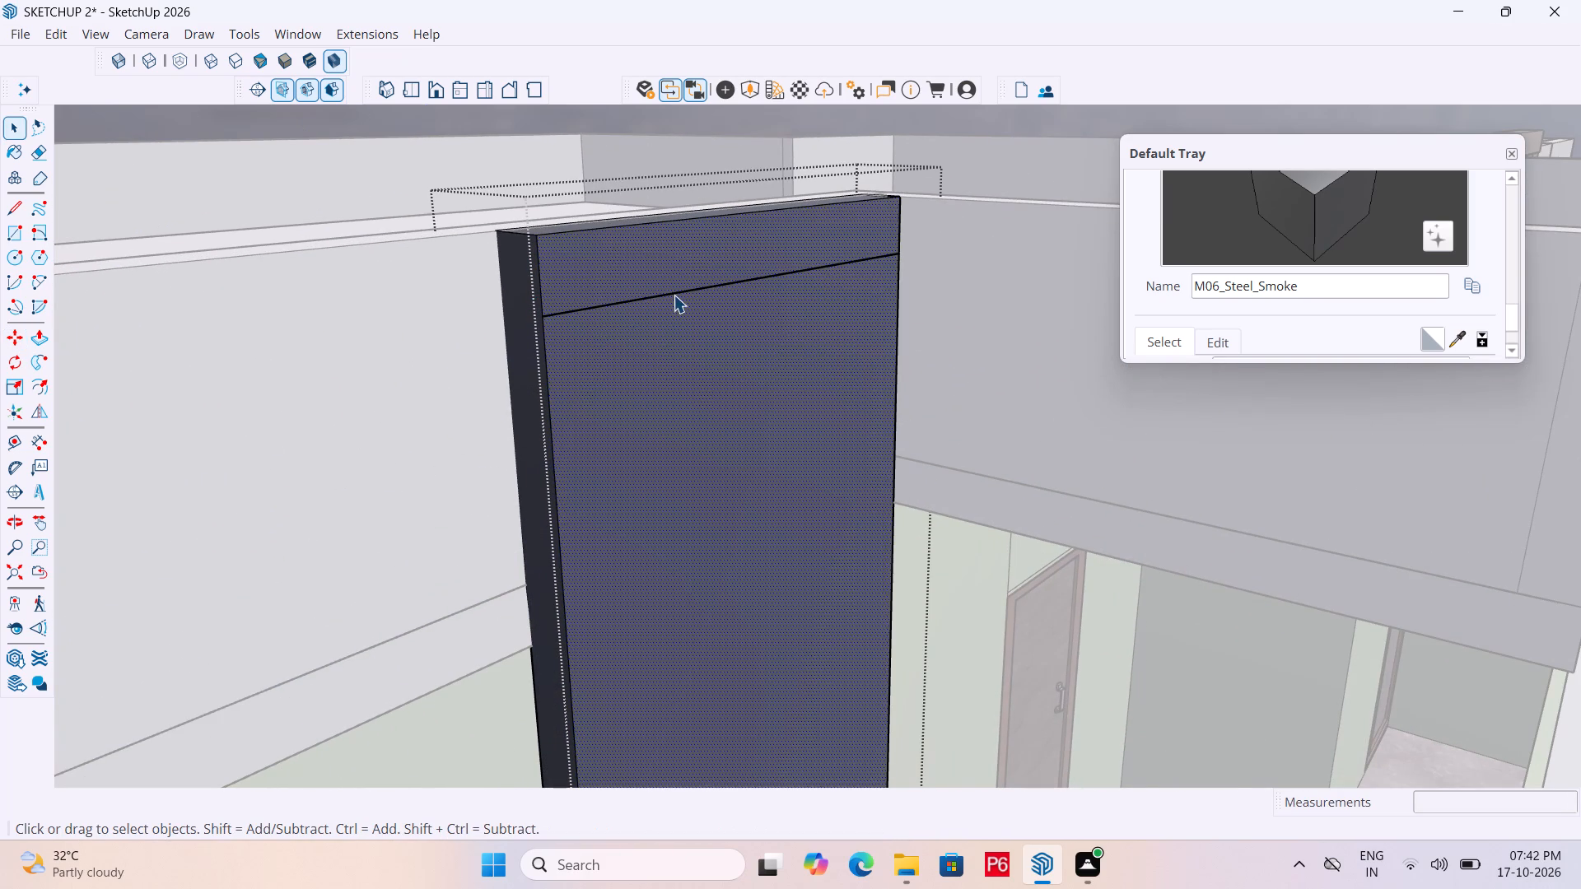
pyautogui.click(674, 295)
pyautogui.press('m')
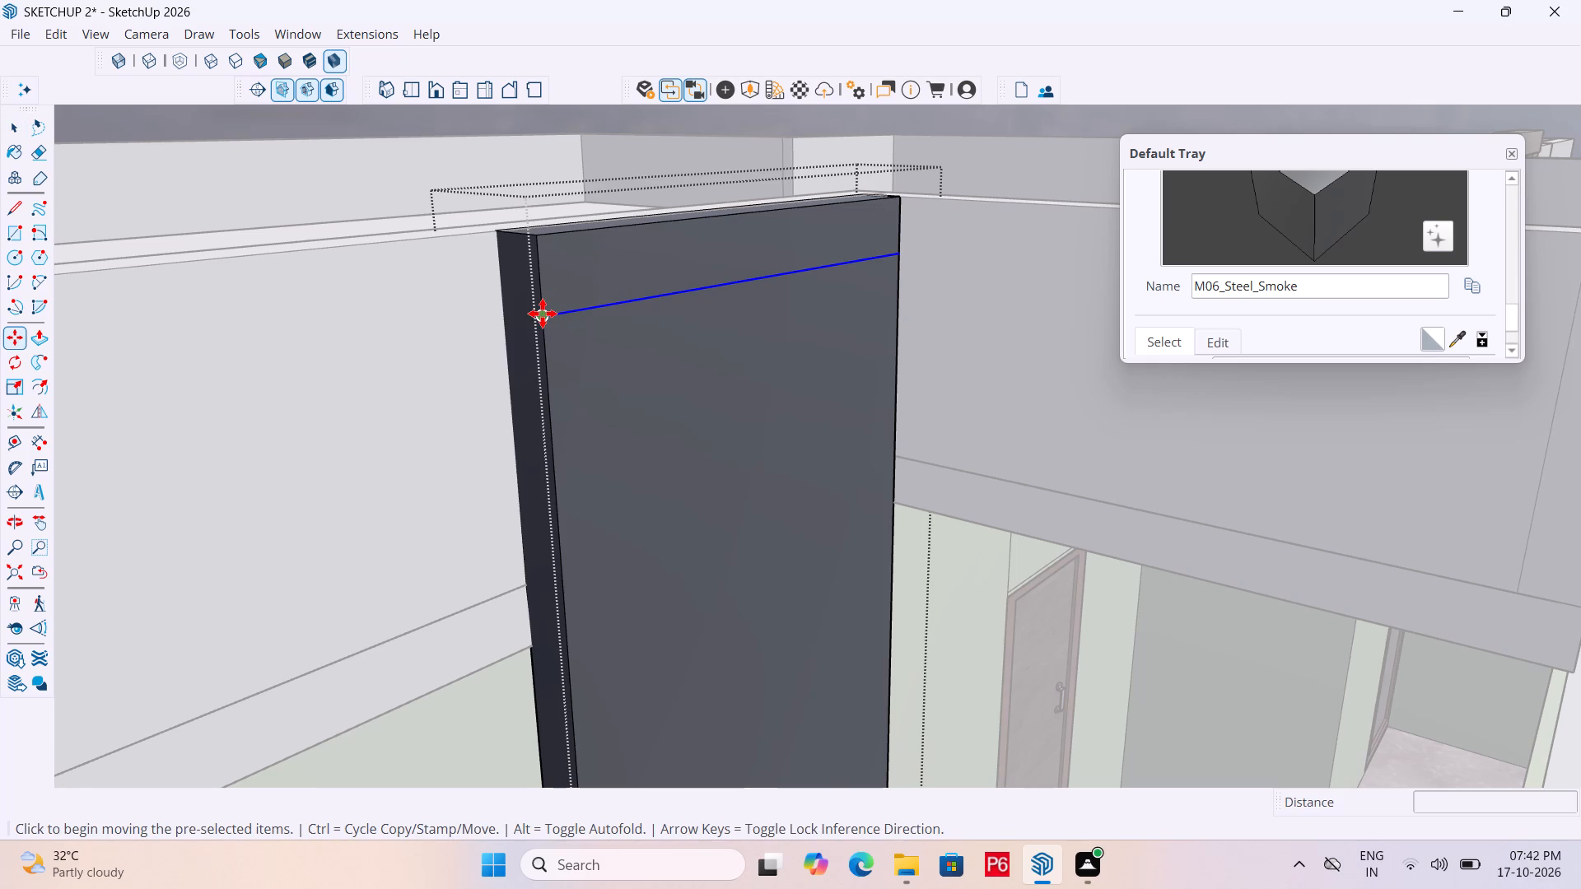
pyautogui.click(543, 314)
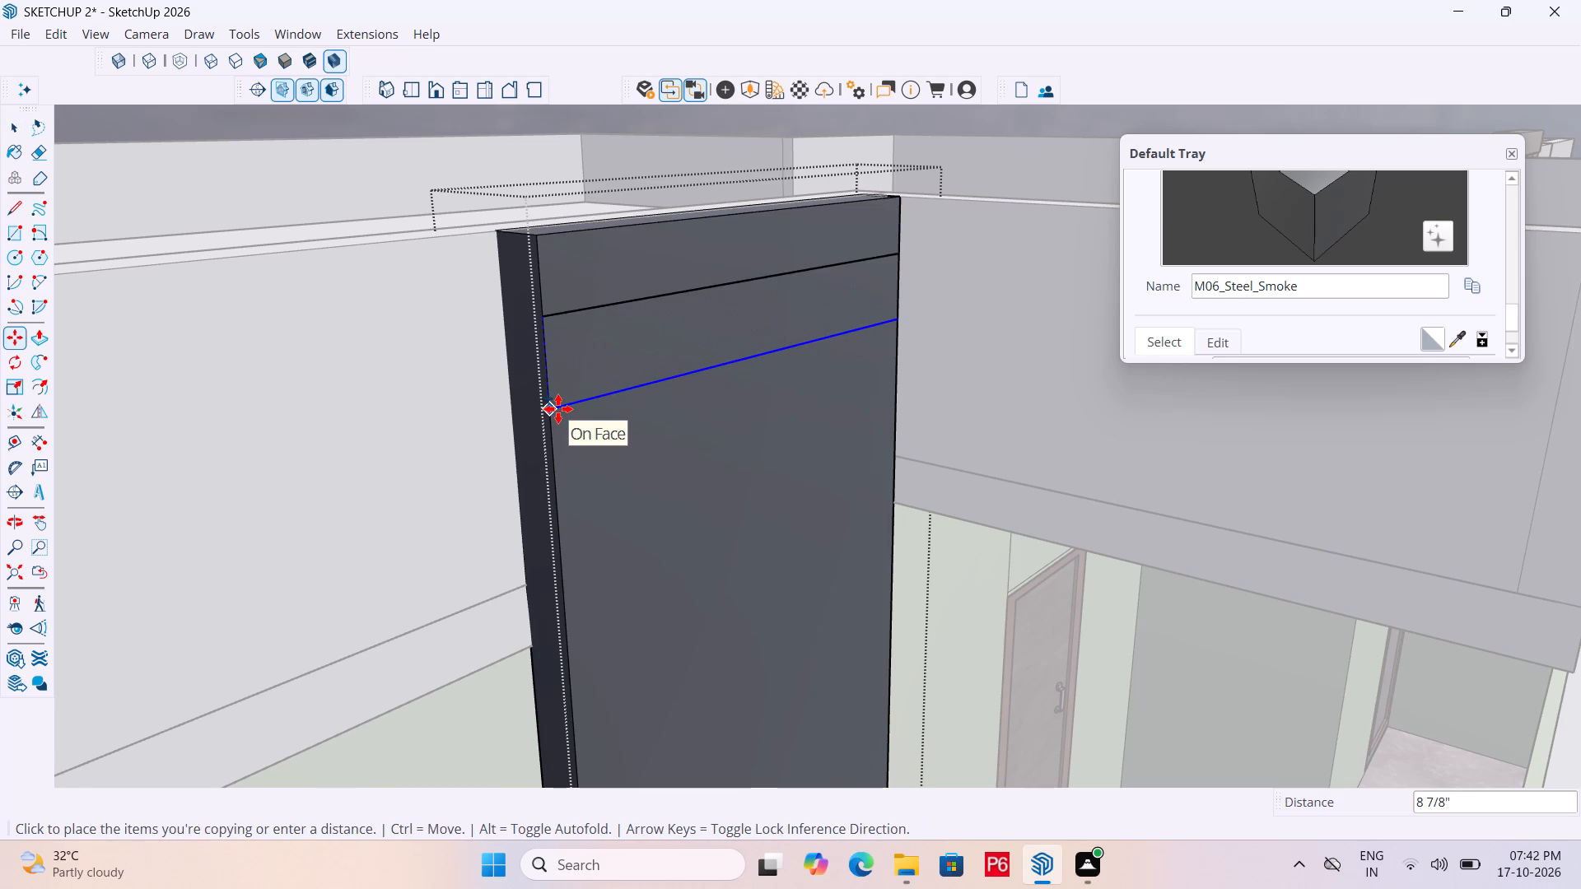
pyautogui.moveTo(561, 402); pyautogui.dragTo(427, 347, button='middle')
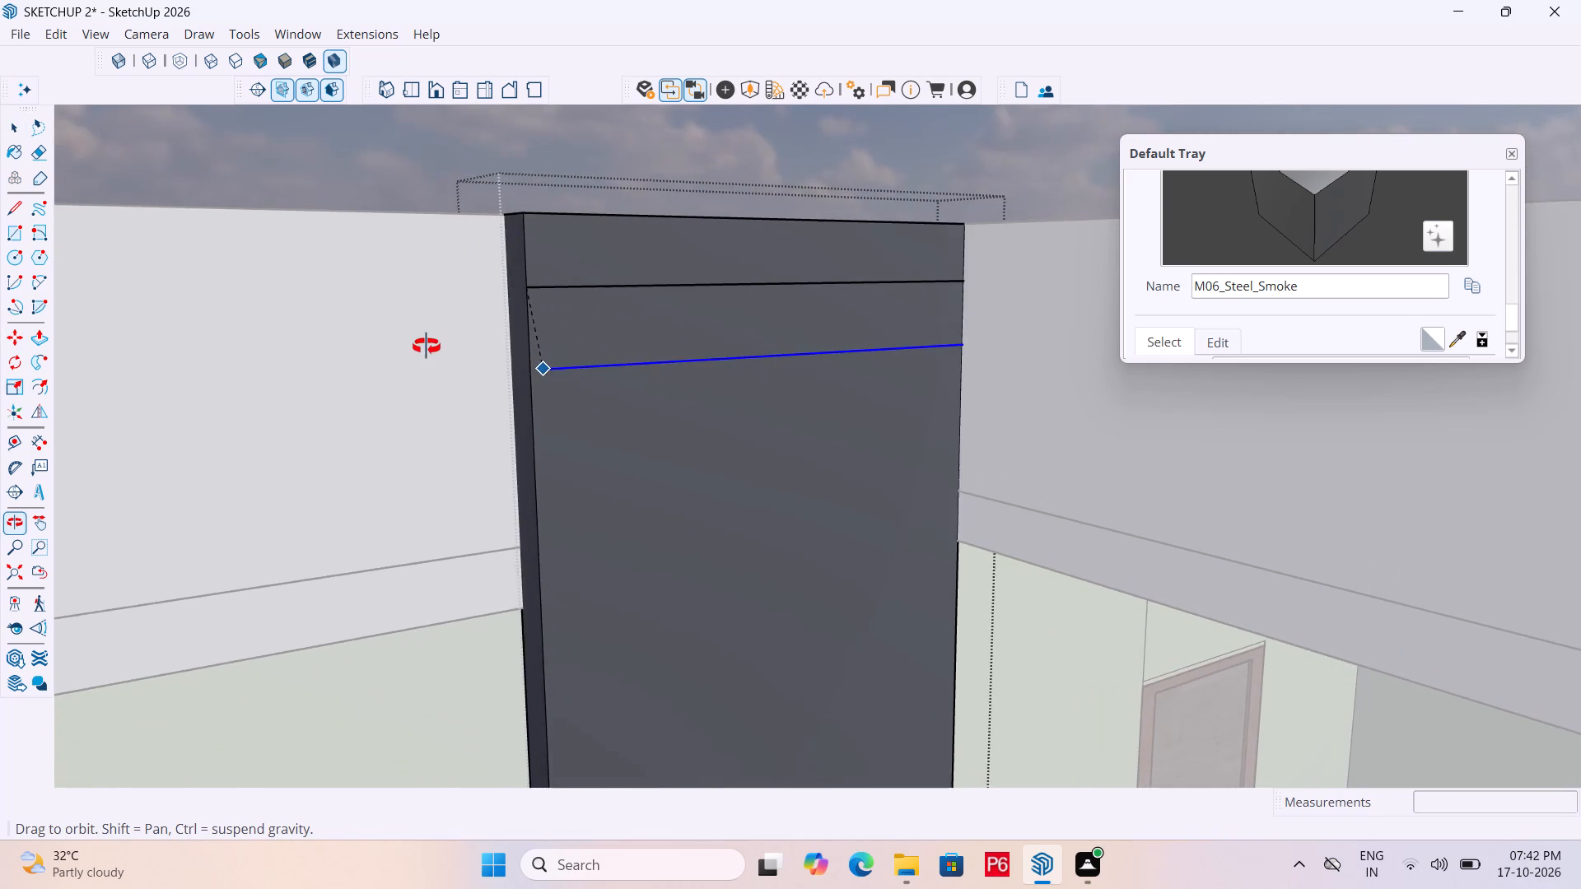
pyautogui.moveTo(427, 347); pyautogui.dragTo(468, 367, button='middle')
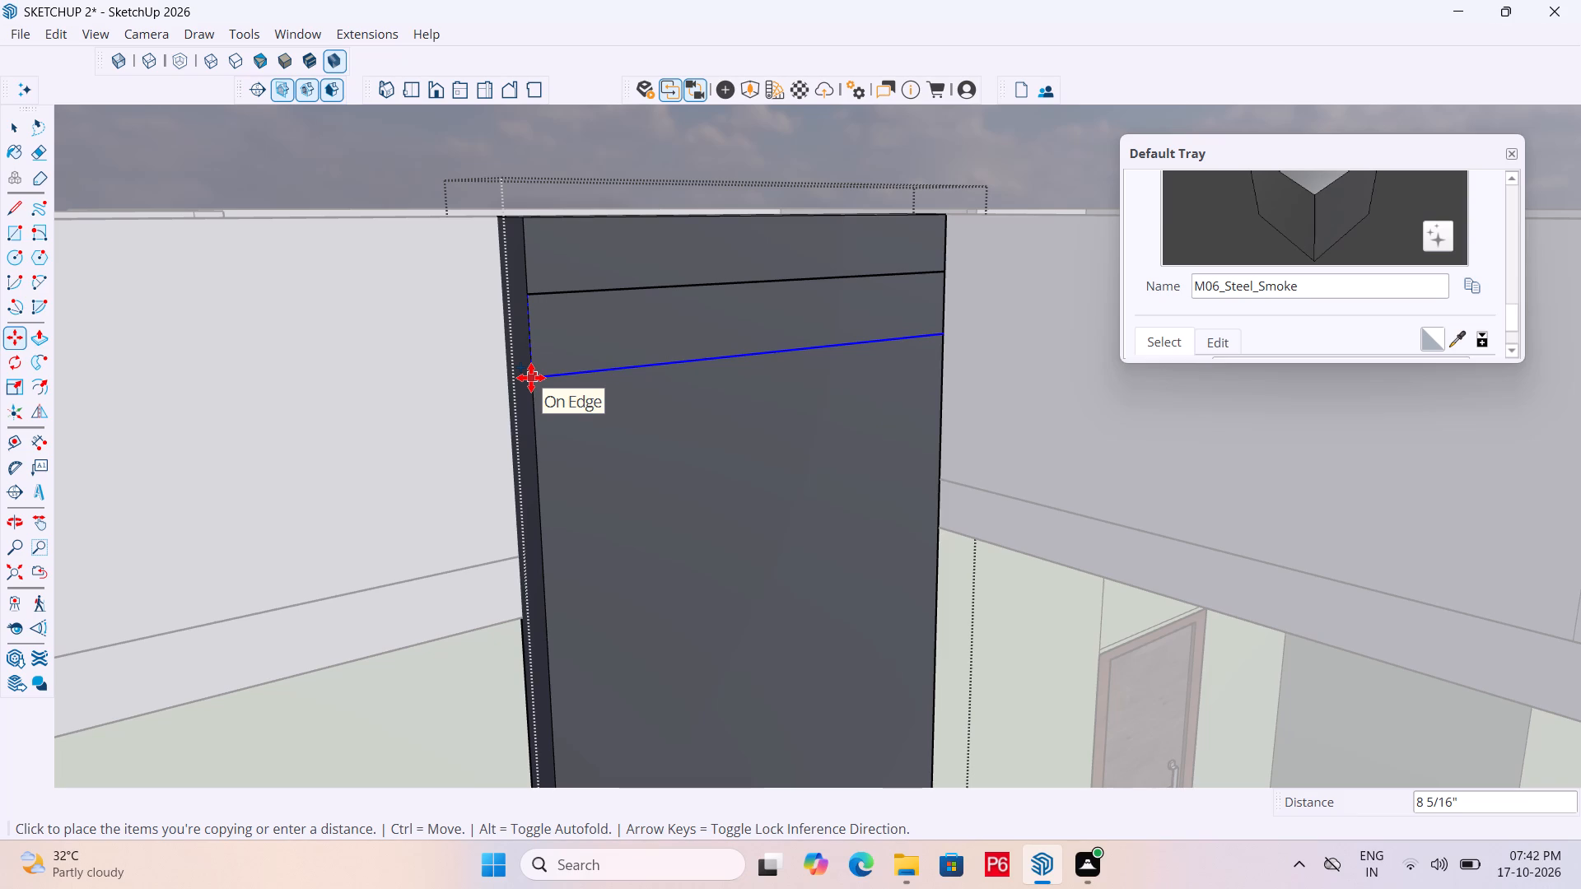
pyautogui.scroll(-18, 516, 278)
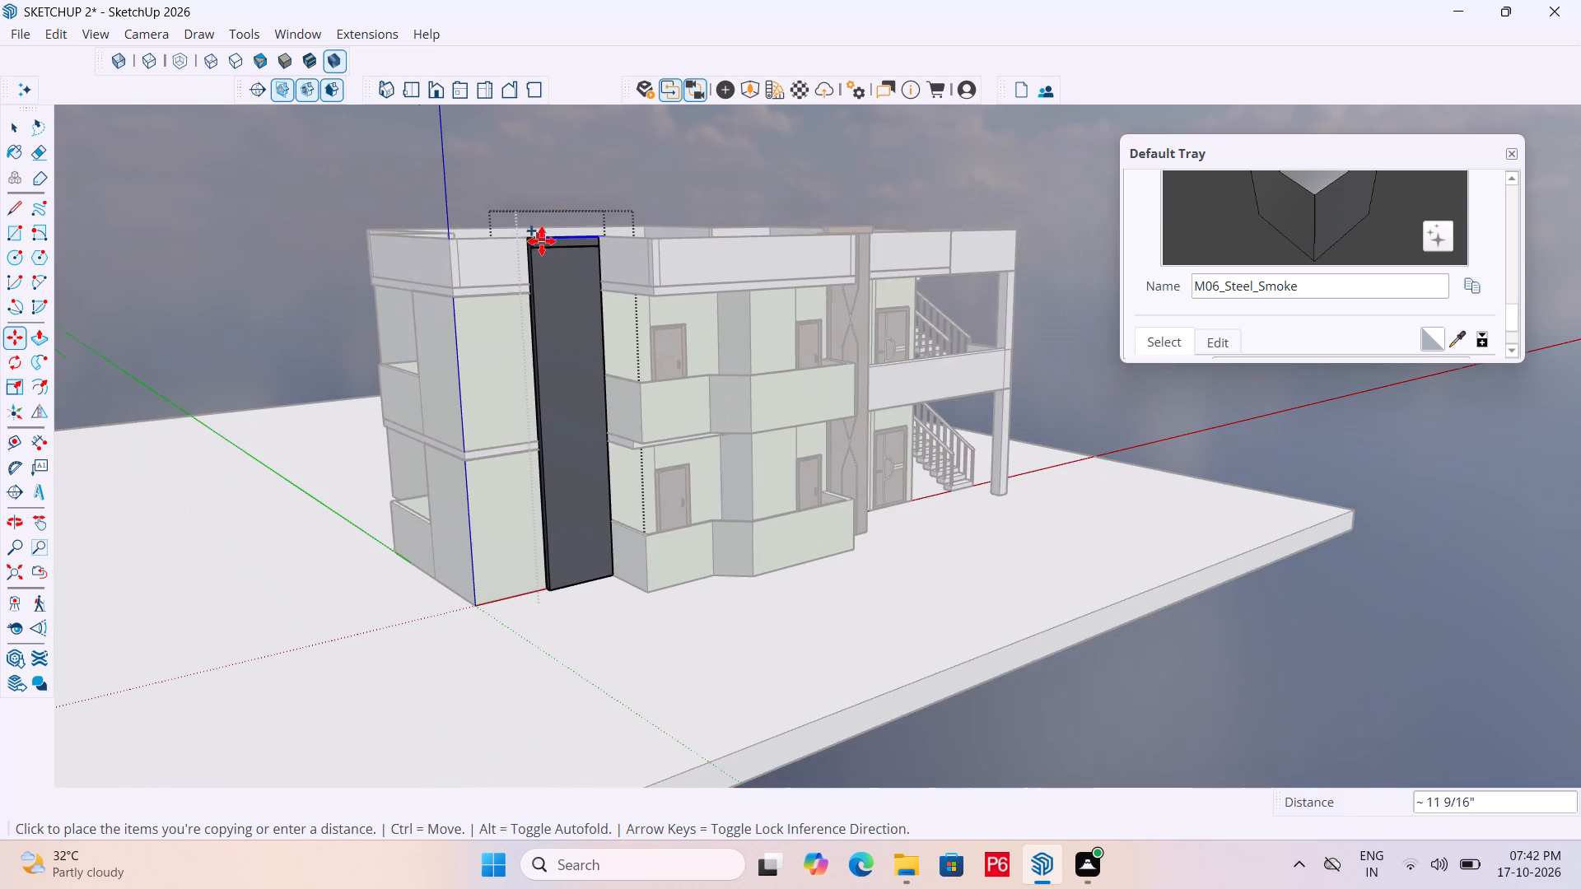
pyautogui.scroll(-1, 542, 241)
pyautogui.scroll(11, 567, 585)
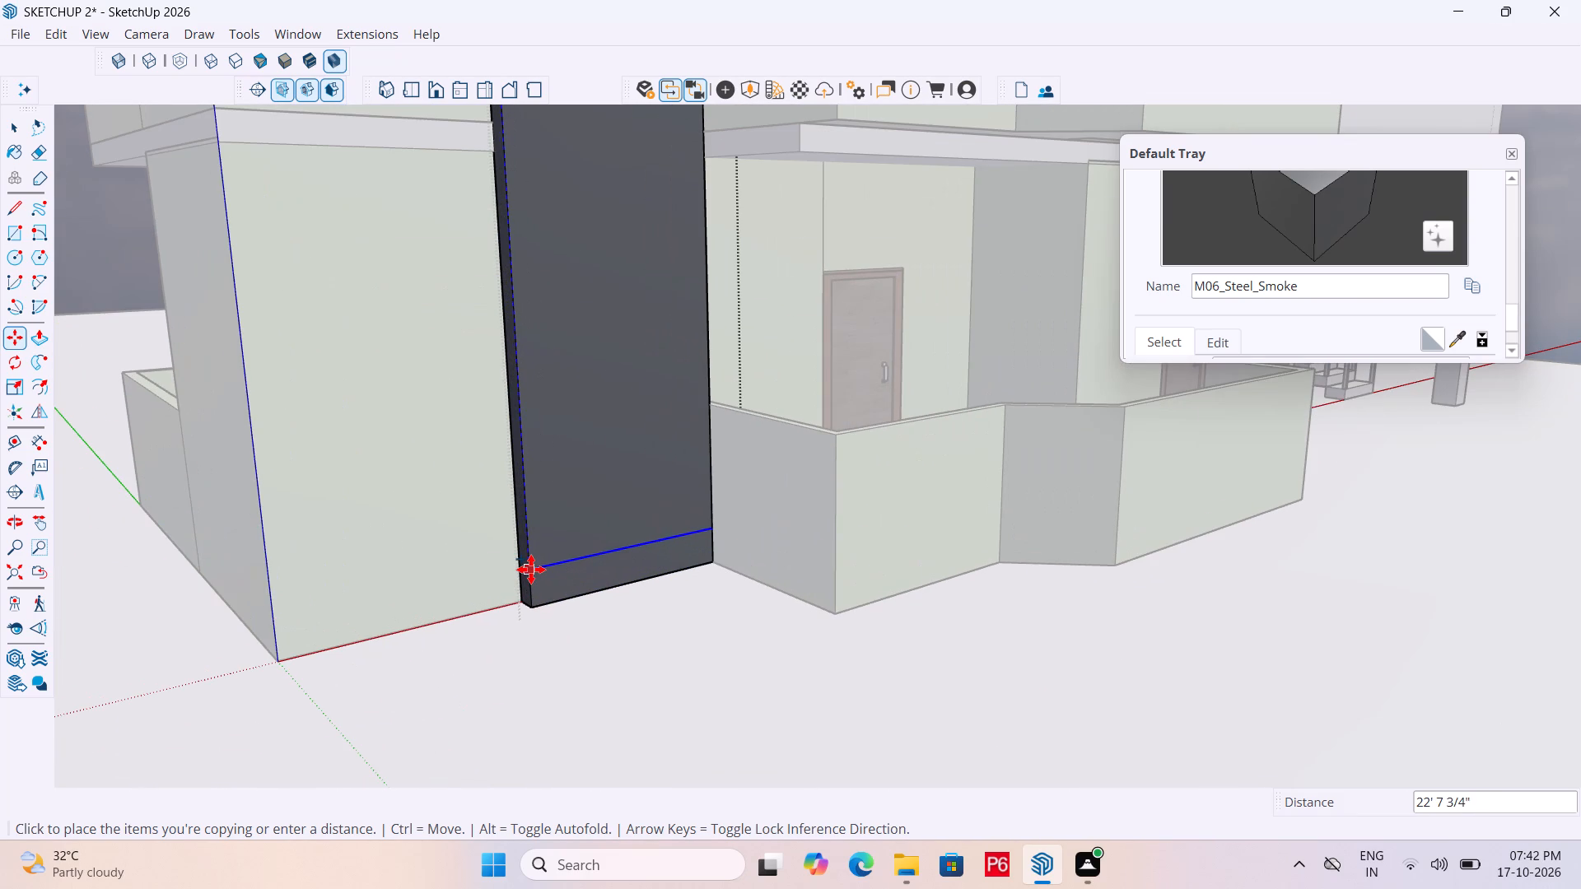
pyautogui.click(531, 570)
pyautogui.press('/')
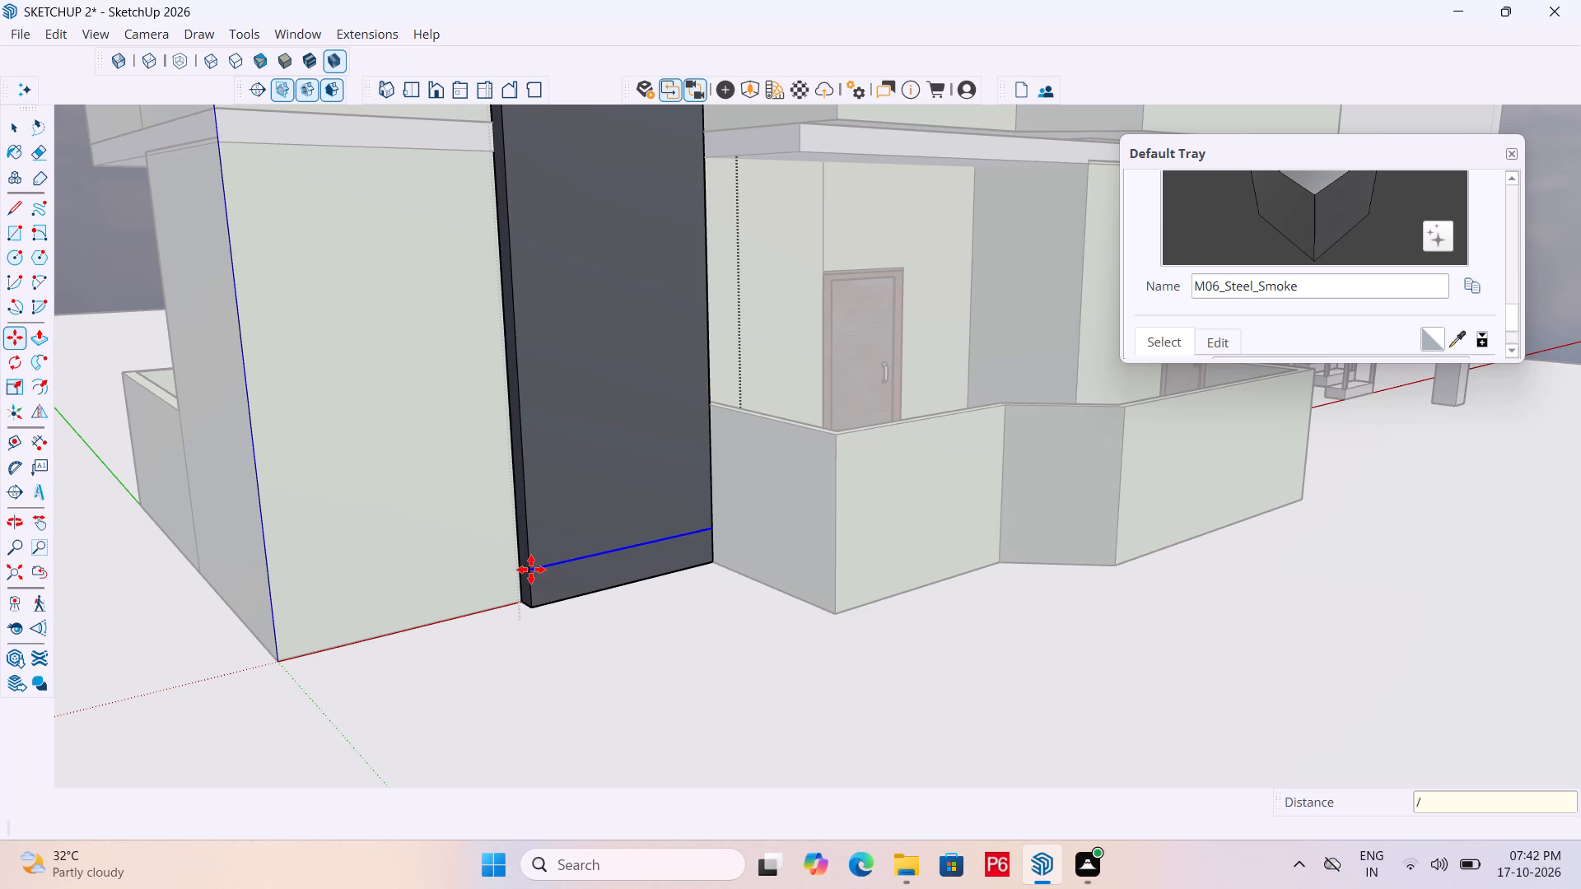
pyautogui.write('20')
pyautogui.press('Return')
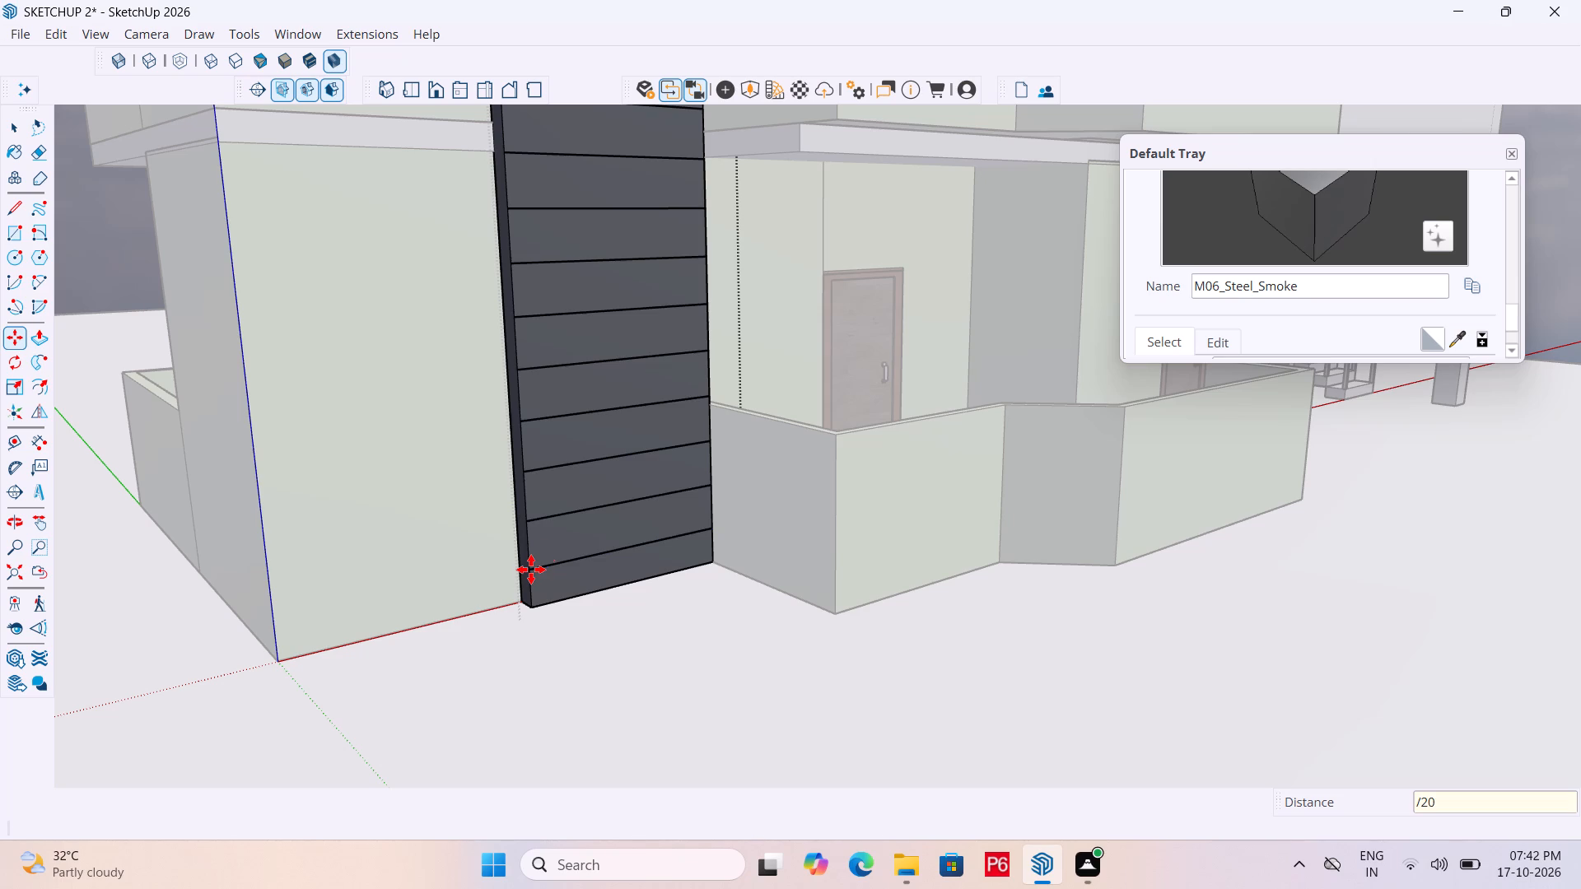
# Save the model.
pyautogui.scroll(-7, 550, 554)
pyautogui.scroll(-5, 671, 613)
pyautogui.hotkey('ctrl', 's')
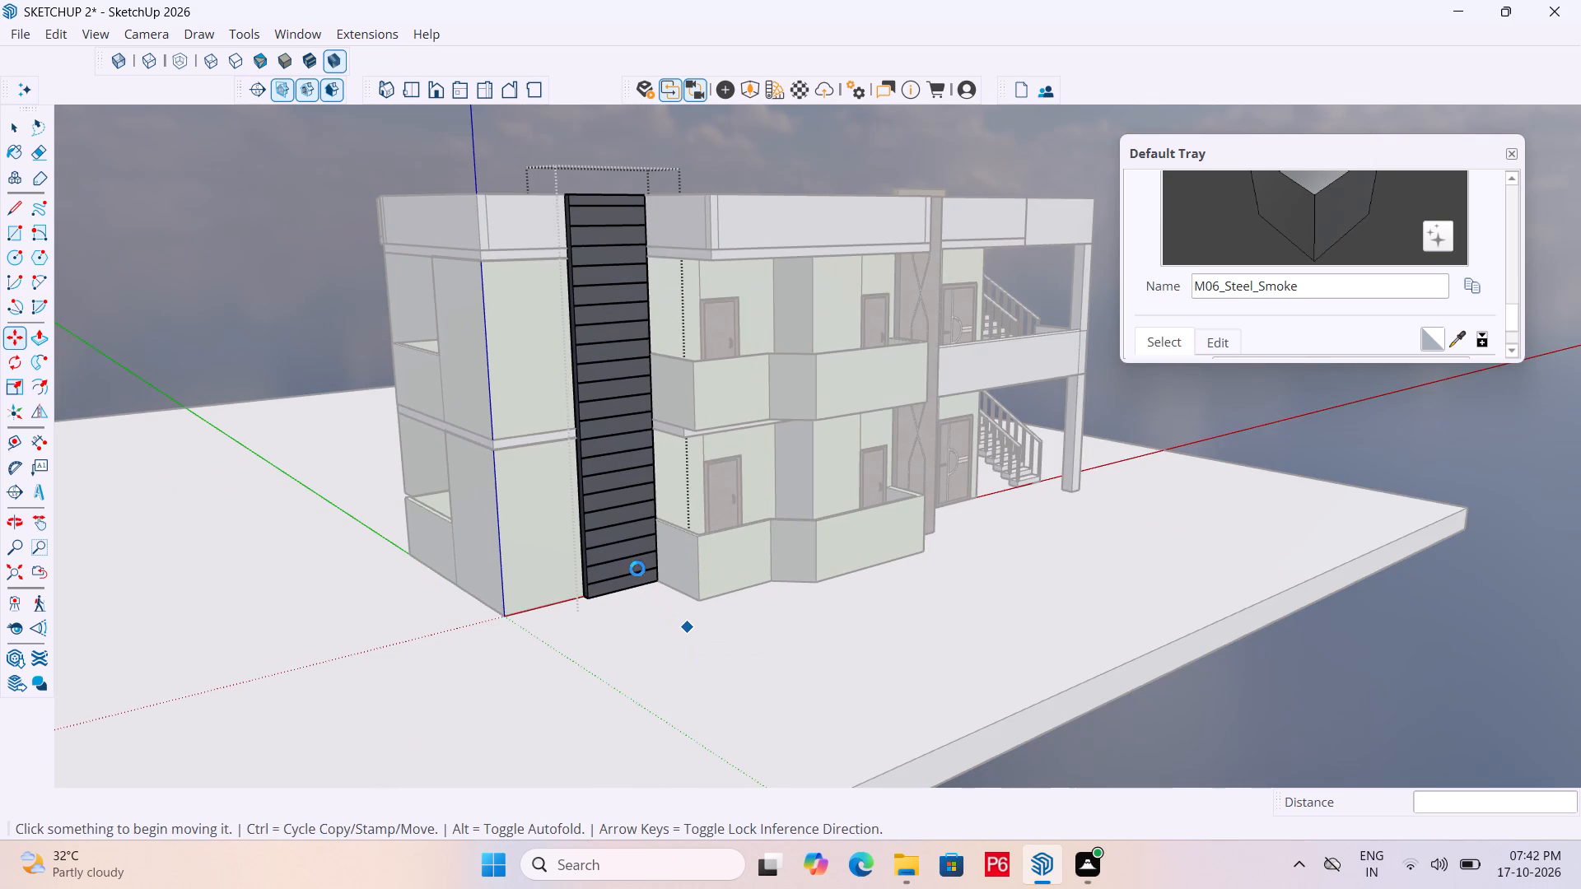
pyautogui.hotkey('ctrl', 's')
pyautogui.hotkey('ctrl', 's')
pyautogui.hotkey('ctrl', 's')
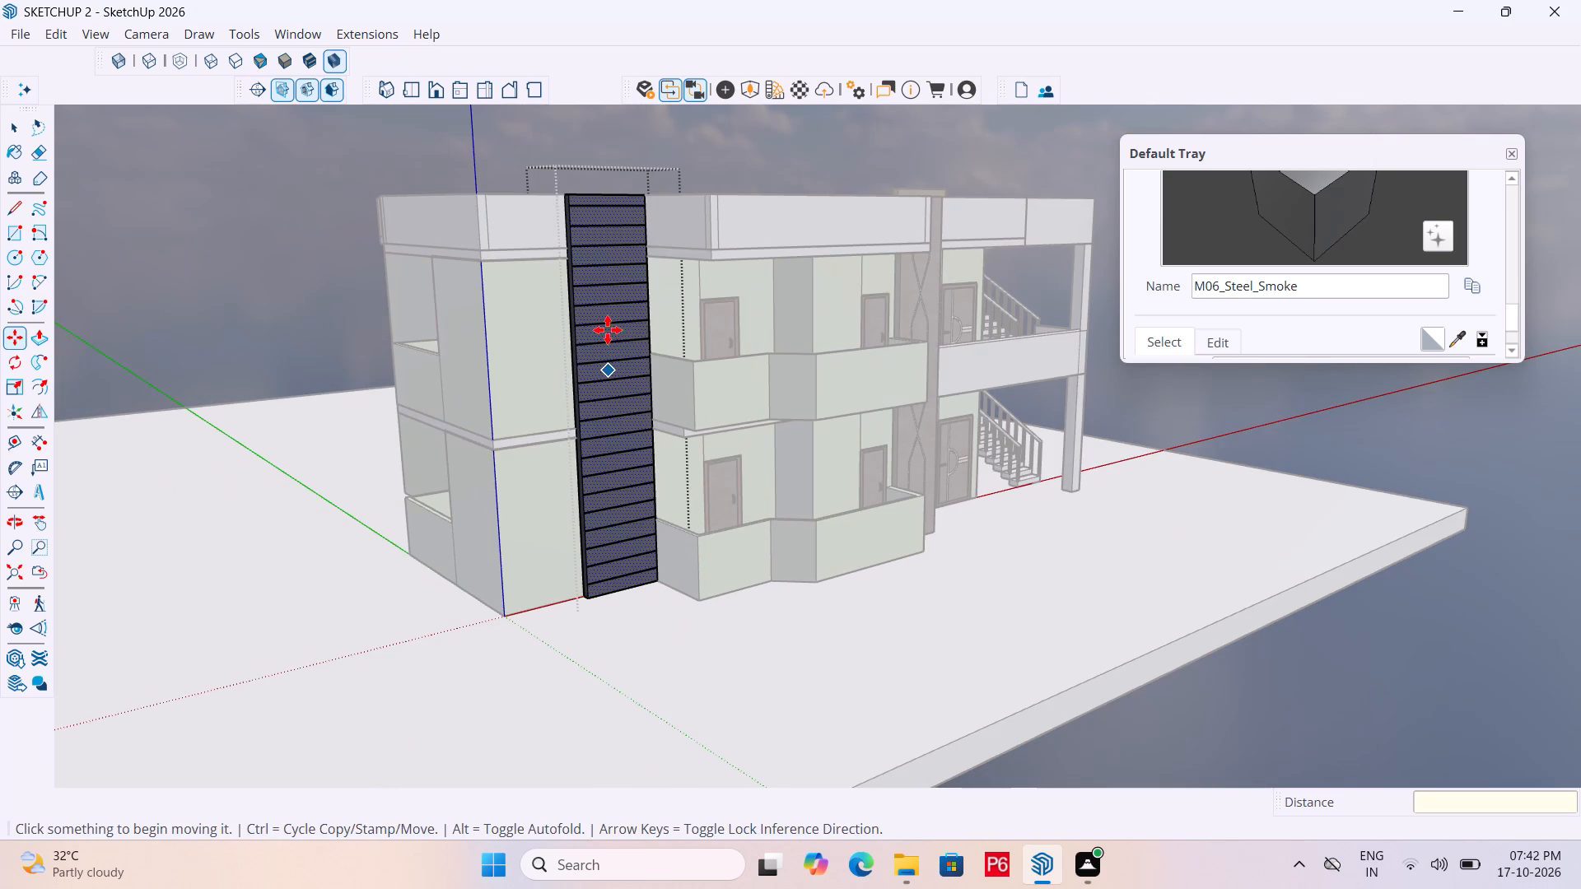
# Place a guide line 2" below the topmost horizontal line on the dark panel's front face.
pyautogui.scroll(9, 612, 209)
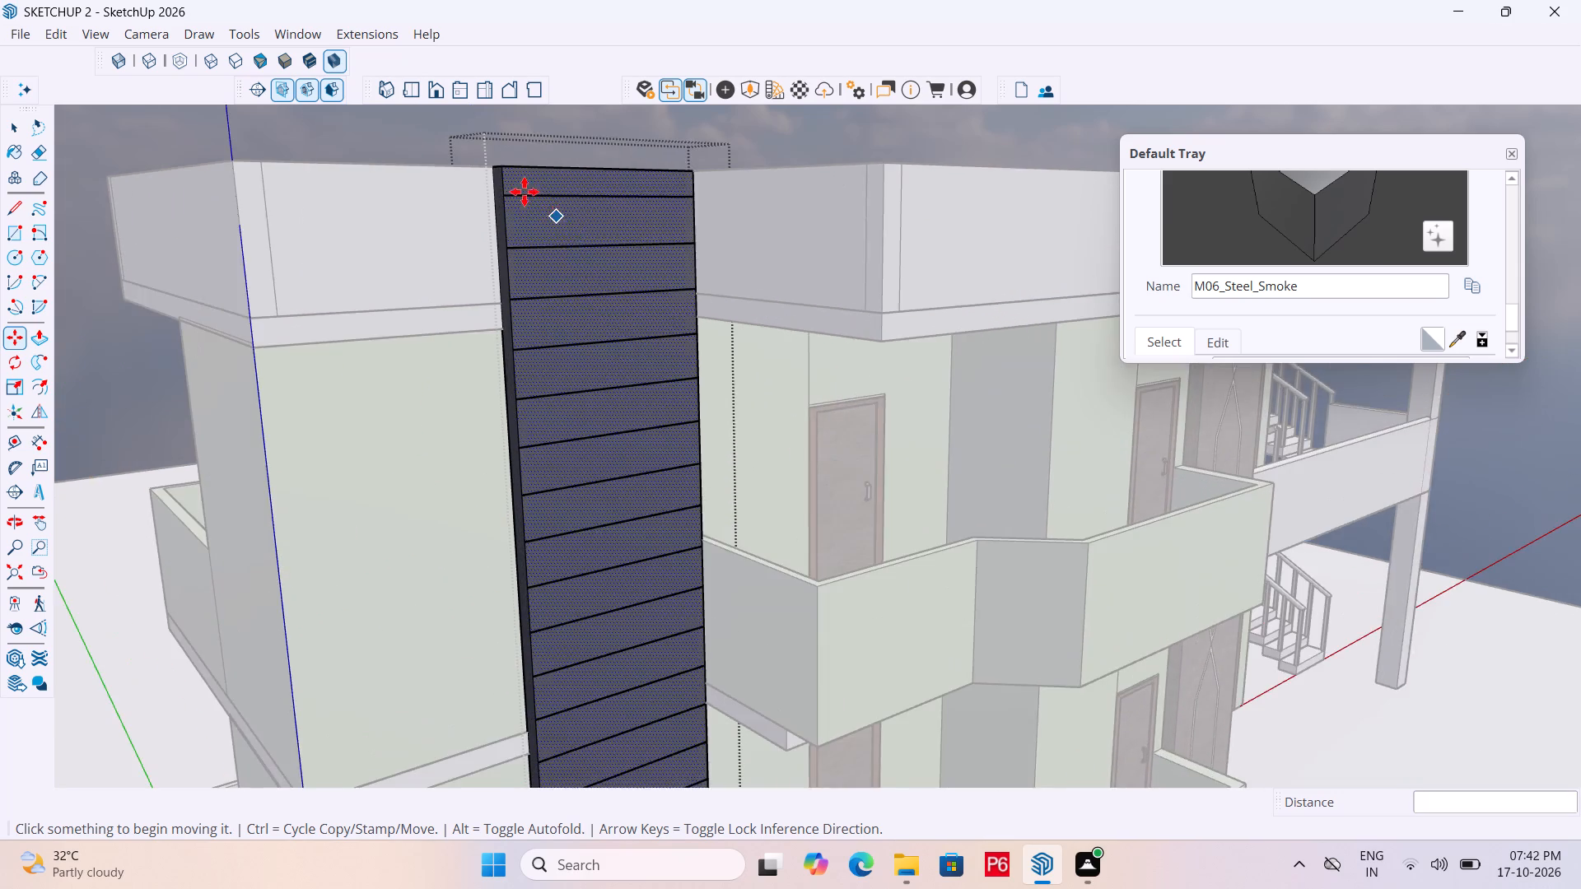
pyautogui.scroll(11, 523, 189)
pyautogui.press('space')
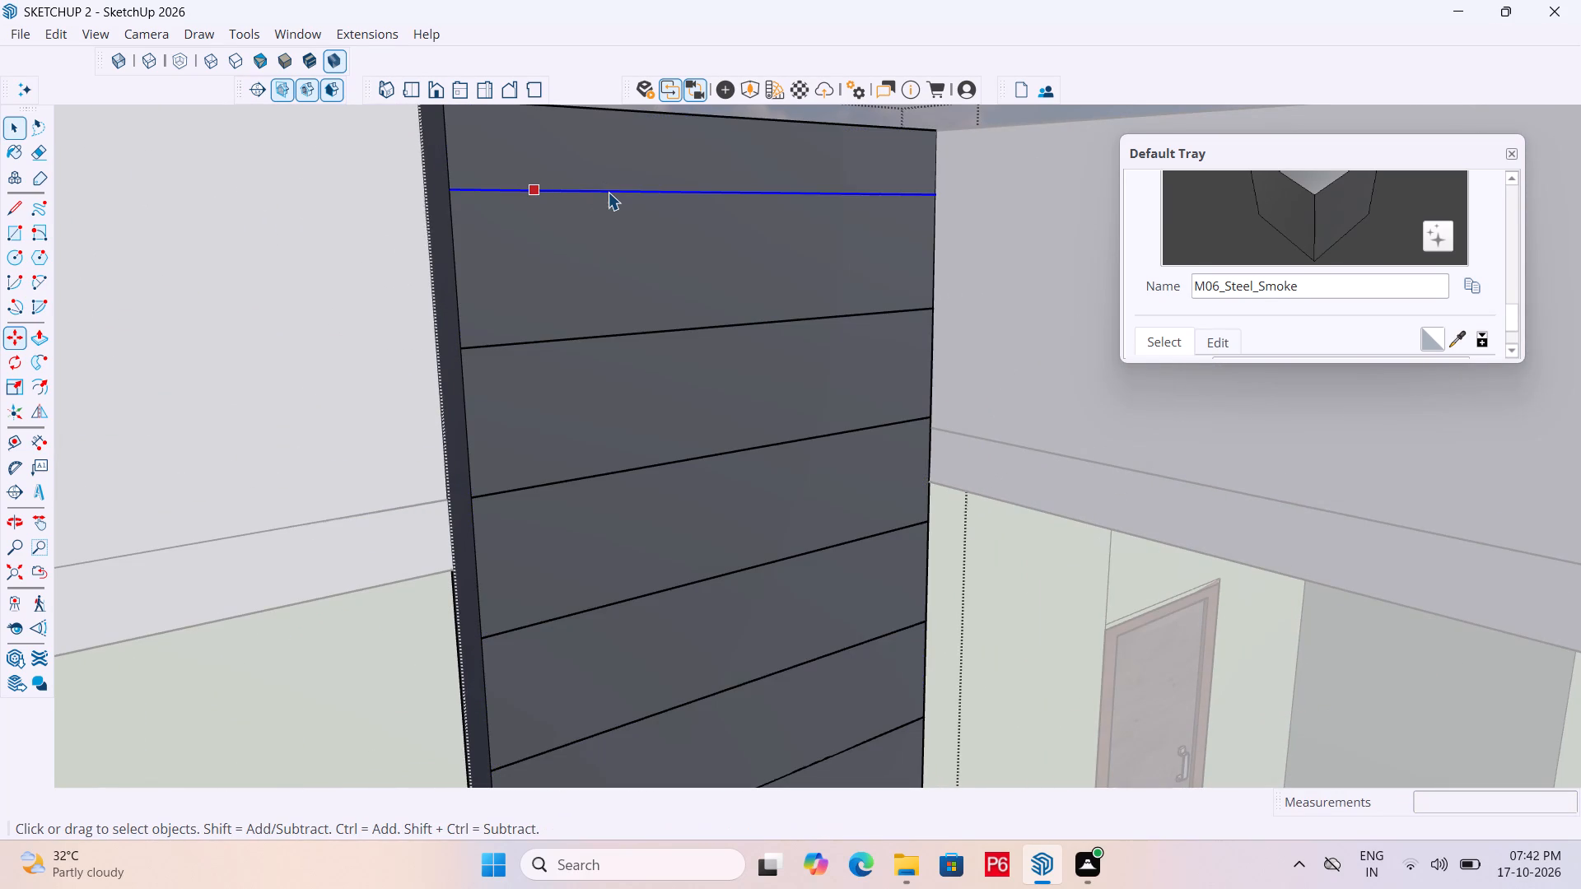
pyautogui.click(599, 191)
pyautogui.press('t')
pyautogui.click(637, 192)
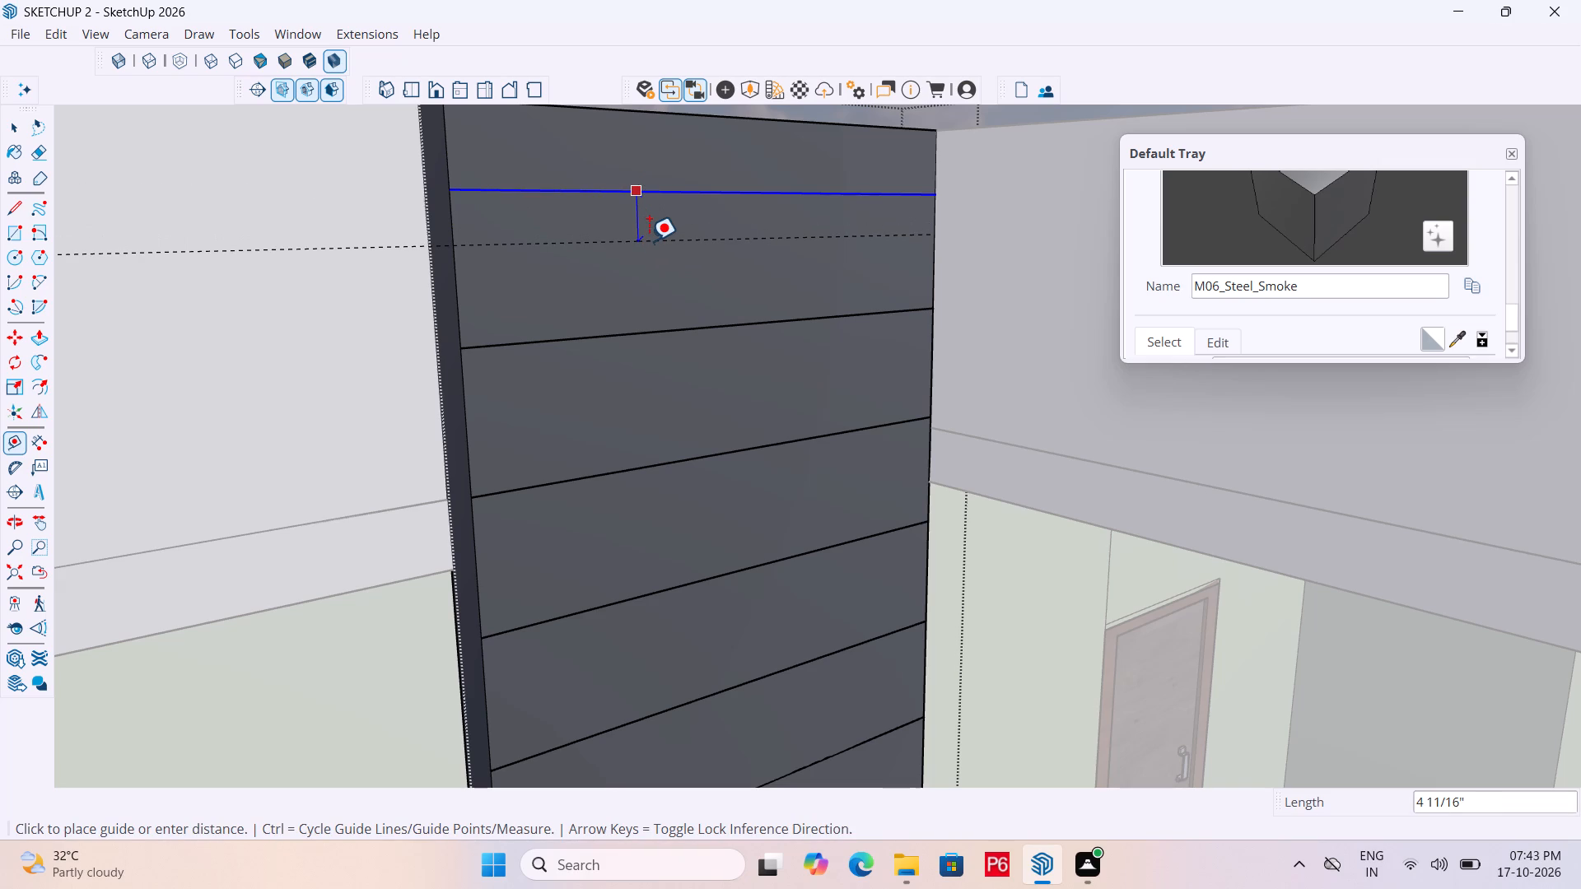
pyautogui.write('2"')
pyautogui.press('Return')
pyautogui.press('space')
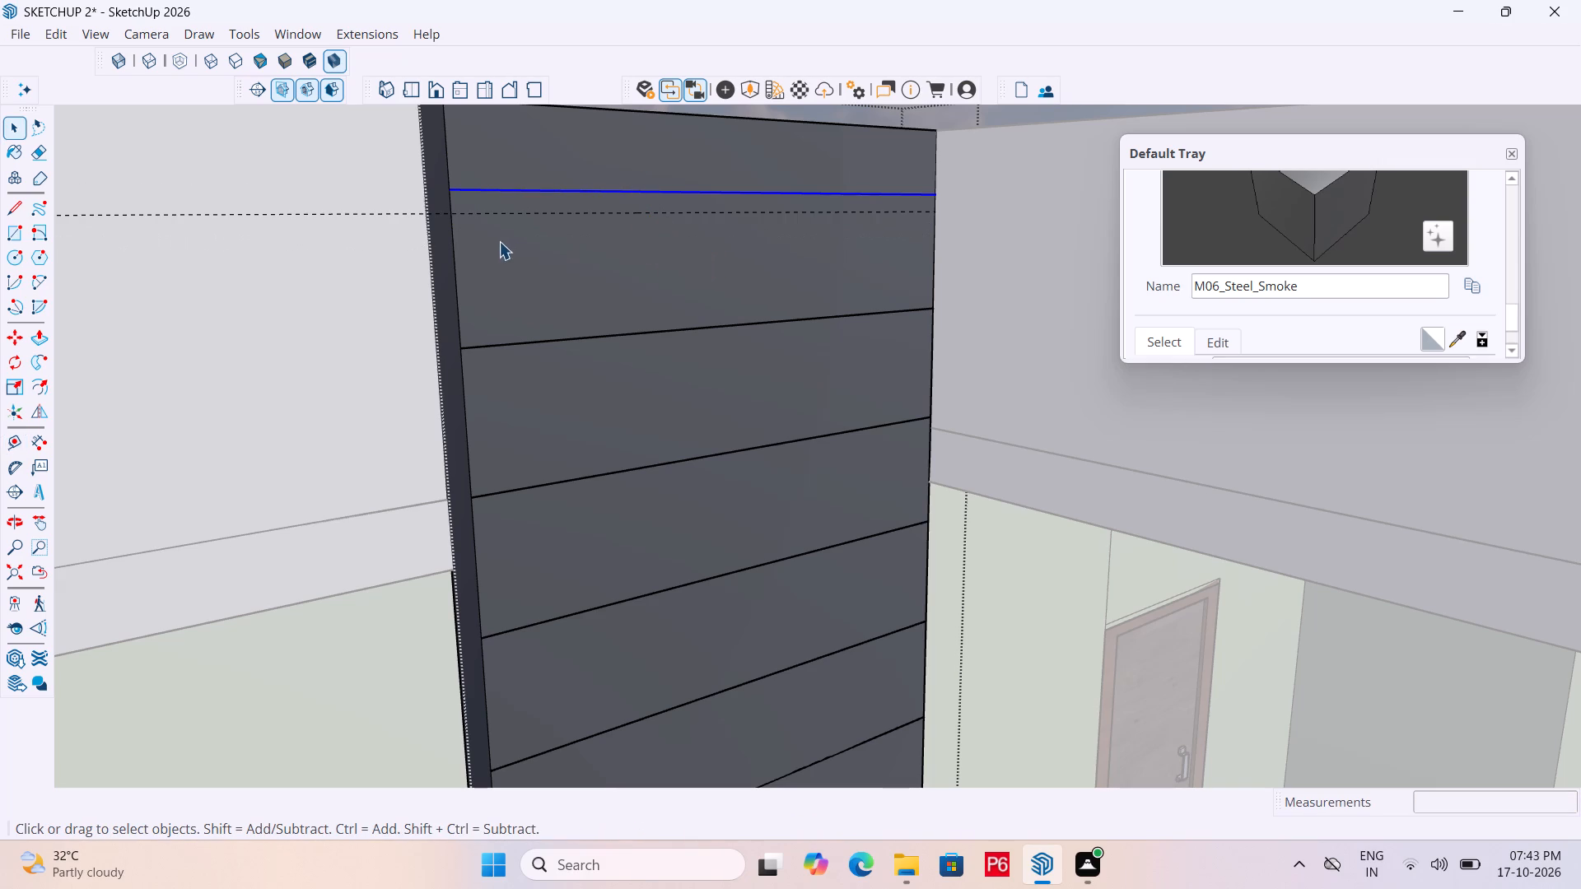
# Draw a line along the guide across the full width of the dark panel's front face.
pyautogui.press('l')
pyautogui.moveTo(451, 216); pyautogui.dragTo(459, 214)
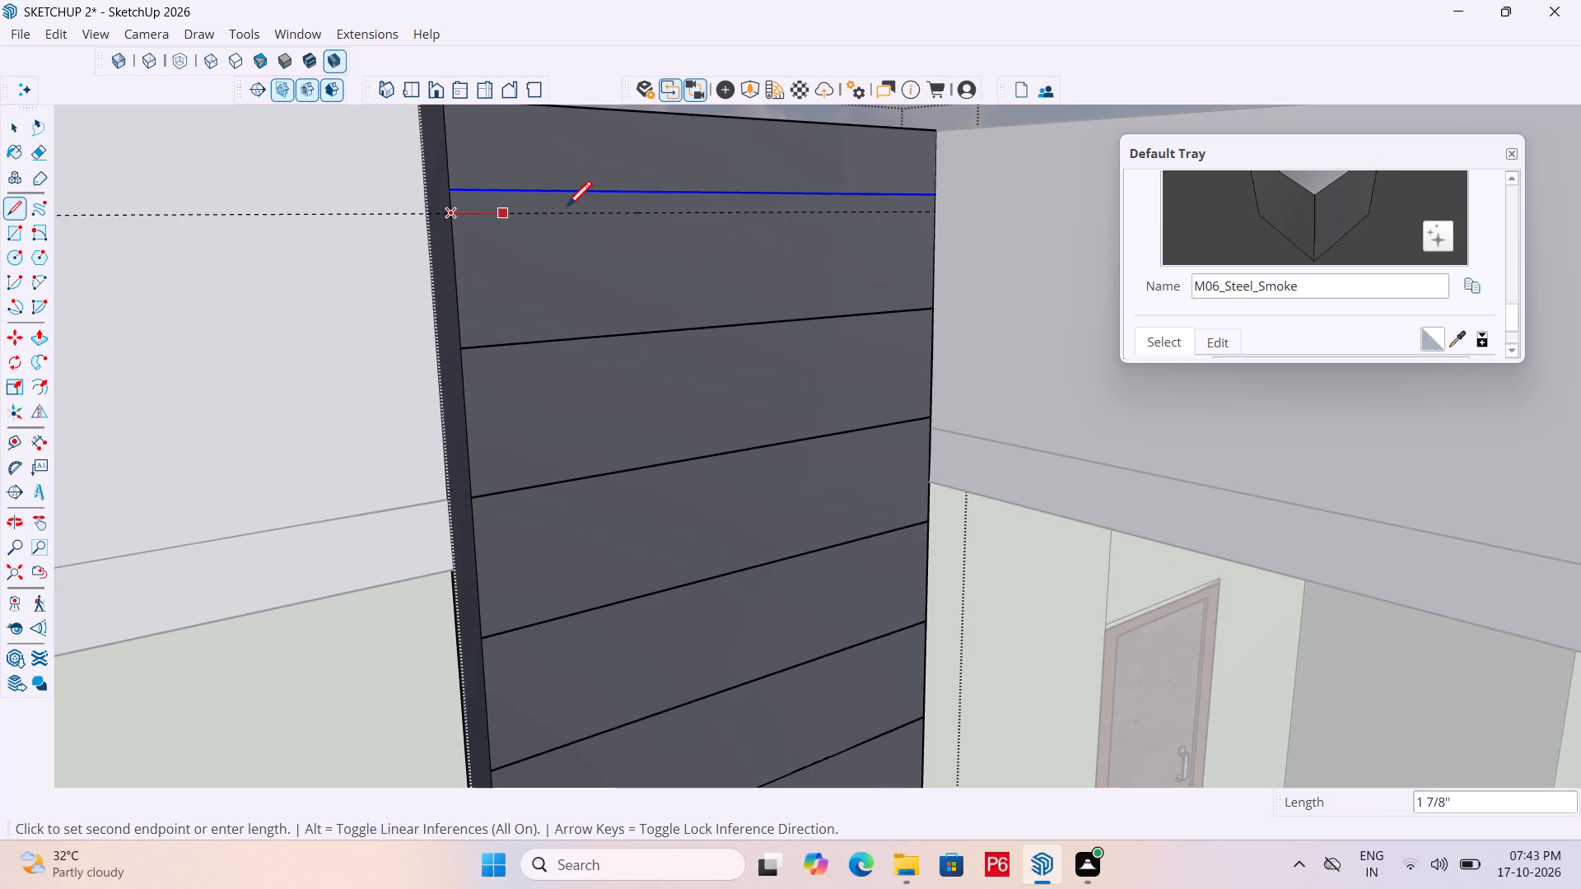
pyautogui.click(932, 212)
pyautogui.press('space')
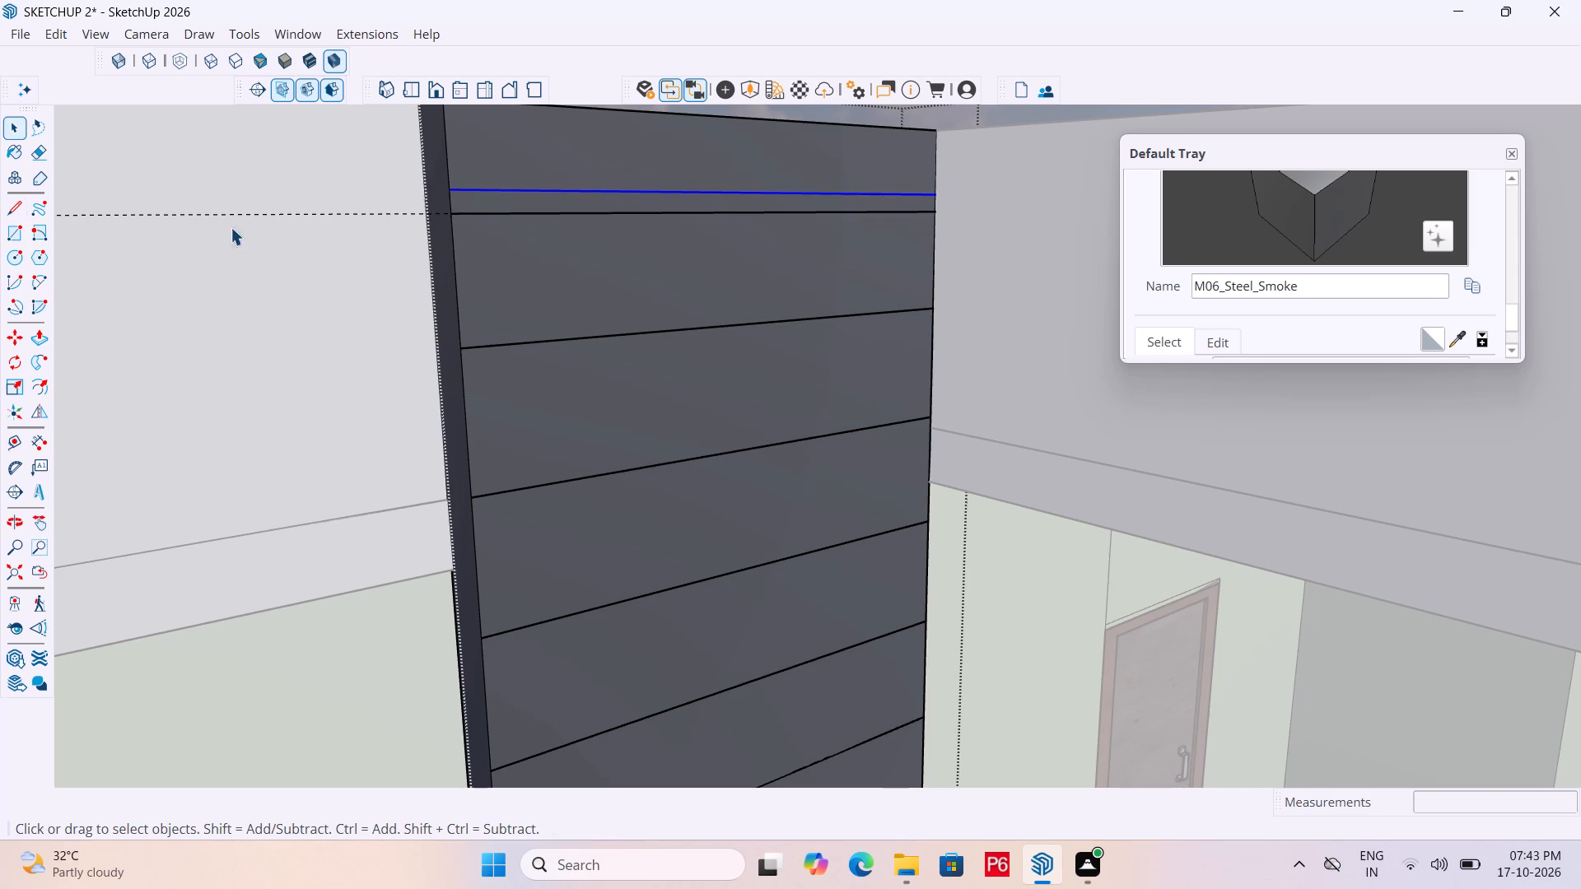
# Erase the guide line beside the dark panel.
pyautogui.press('e')
pyautogui.moveTo(380, 175); pyautogui.dragTo(365, 226)
pyautogui.click(365, 226)
# Copy the newly drawn second line about 22' 7 9/16" down the panel to just below the lowest line, dividing it with a /20 array.
pyautogui.scroll(-3, 420, 278)
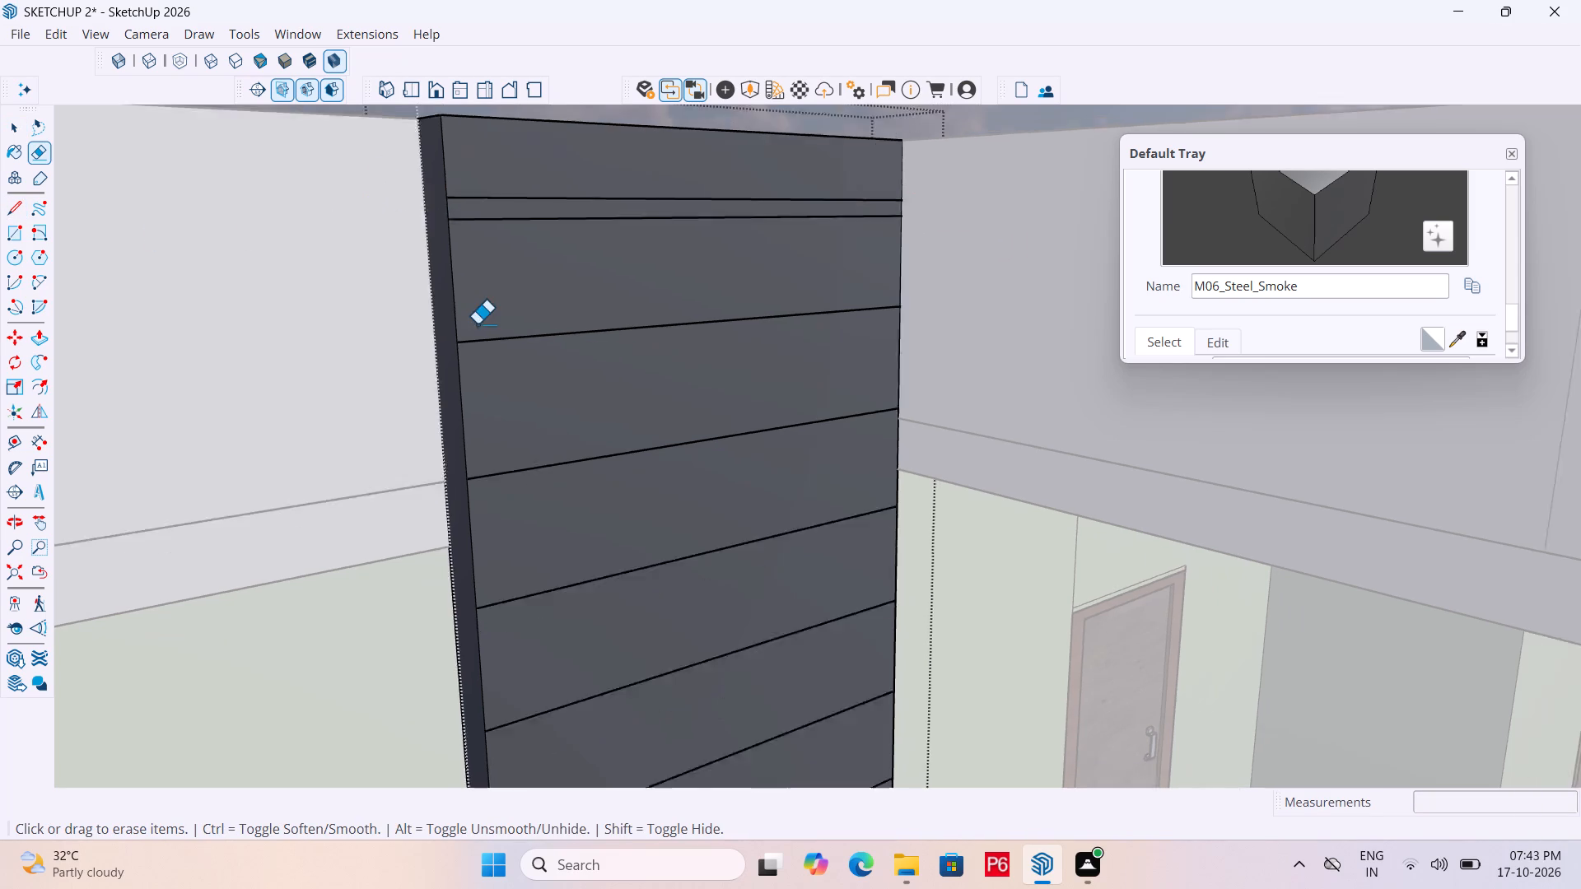
pyautogui.scroll(-9, 477, 324)
pyautogui.scroll(-6, 565, 287)
pyautogui.scroll(10, 606, 319)
pyautogui.press('space')
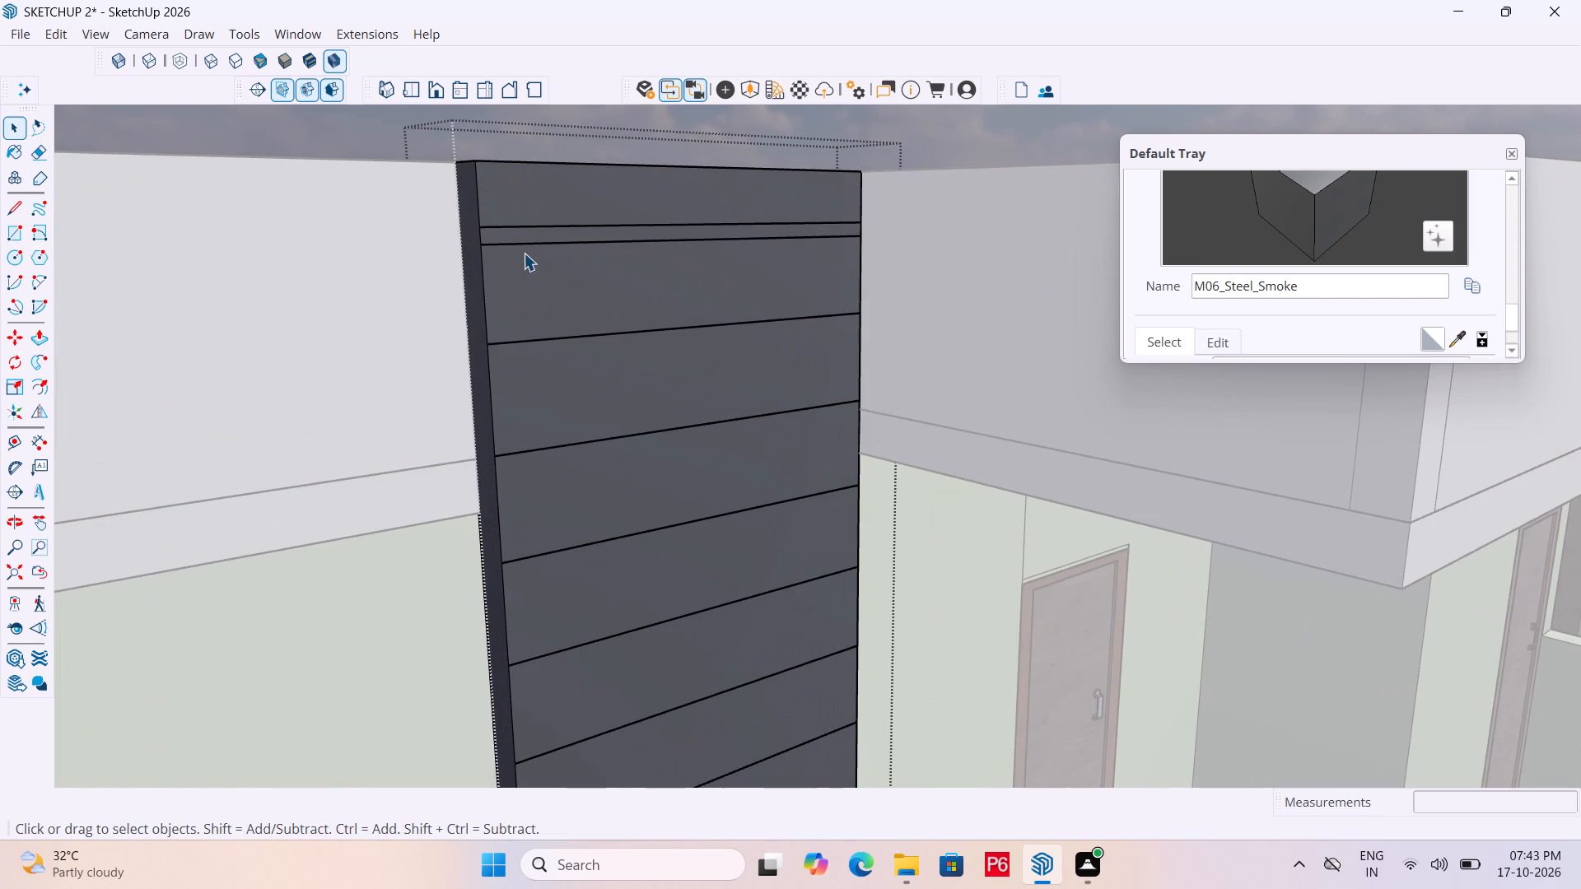
pyautogui.click(525, 245)
pyautogui.scroll(3, 525, 244)
pyautogui.press('m')
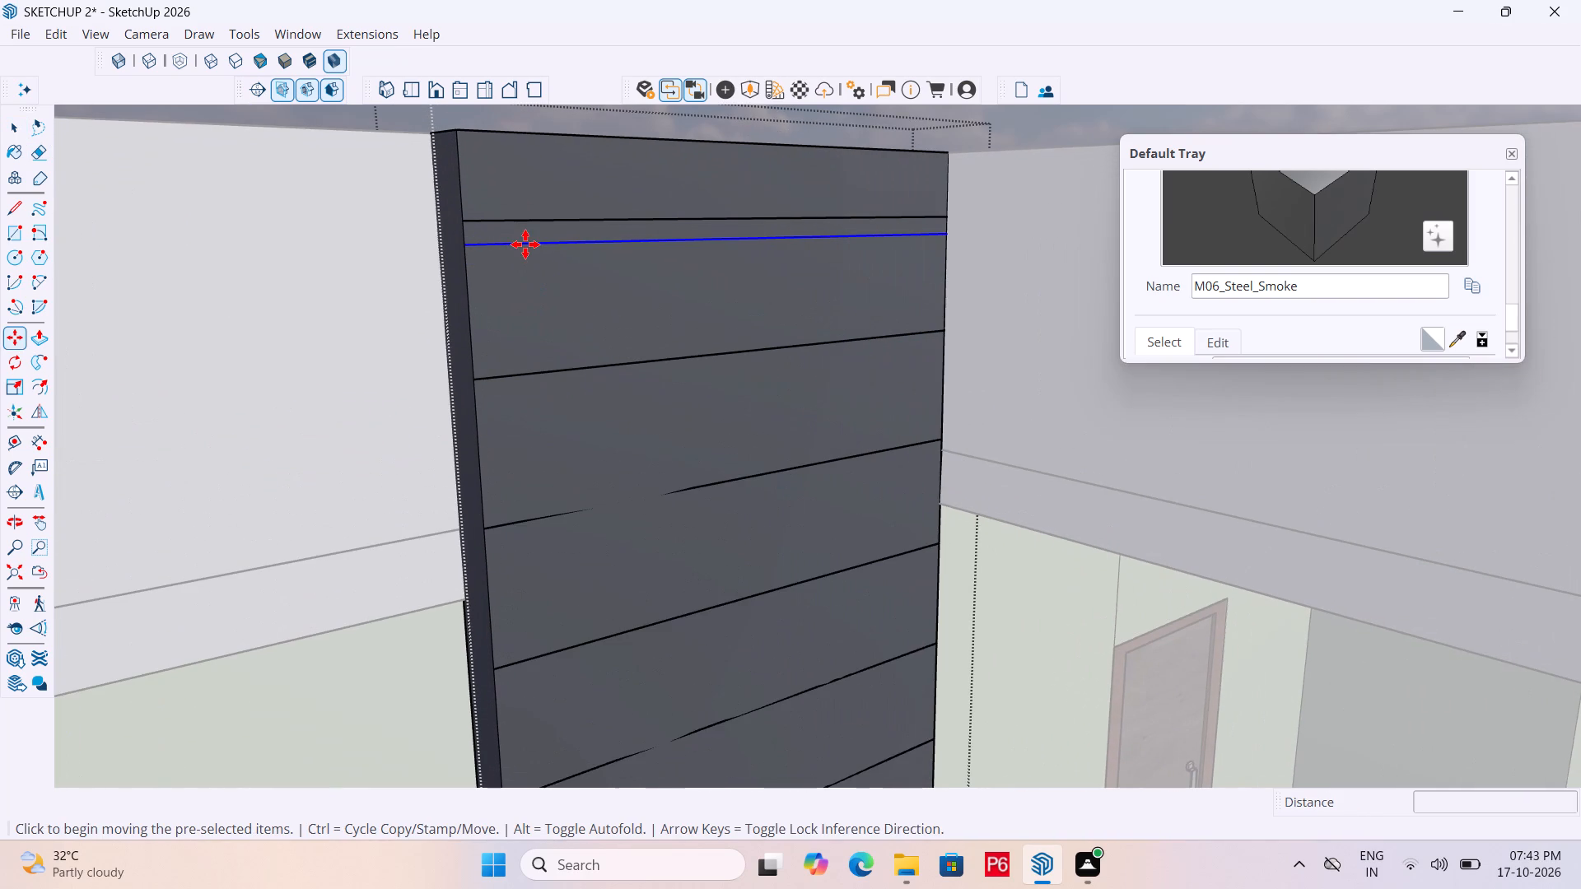
pyautogui.click(469, 248)
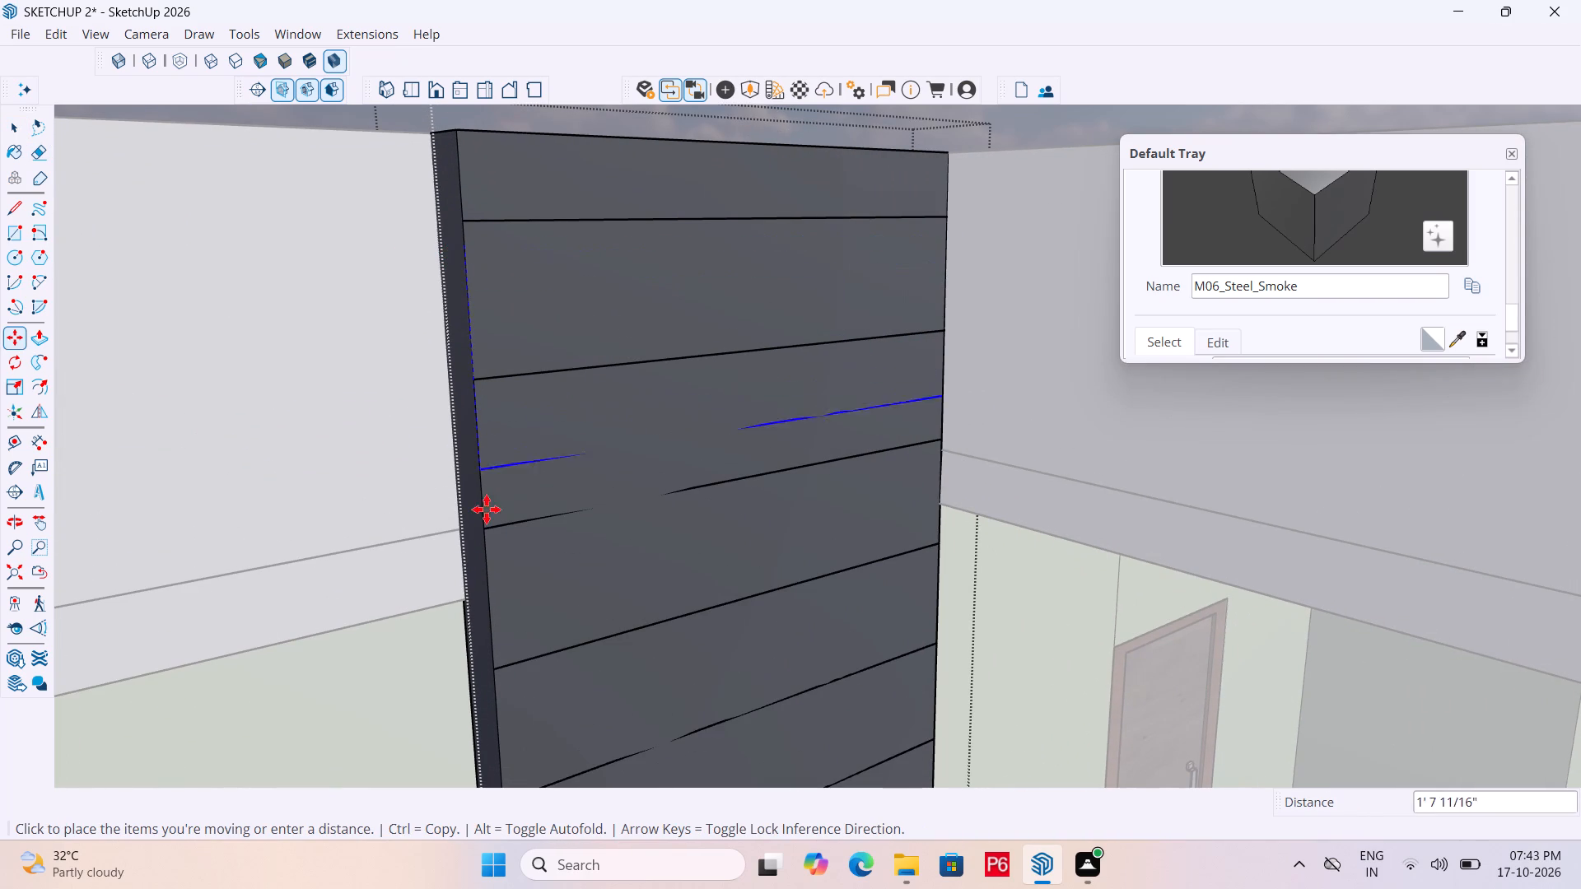
pyautogui.scroll(-7, 444, 310)
pyautogui.scroll(-5, 493, 249)
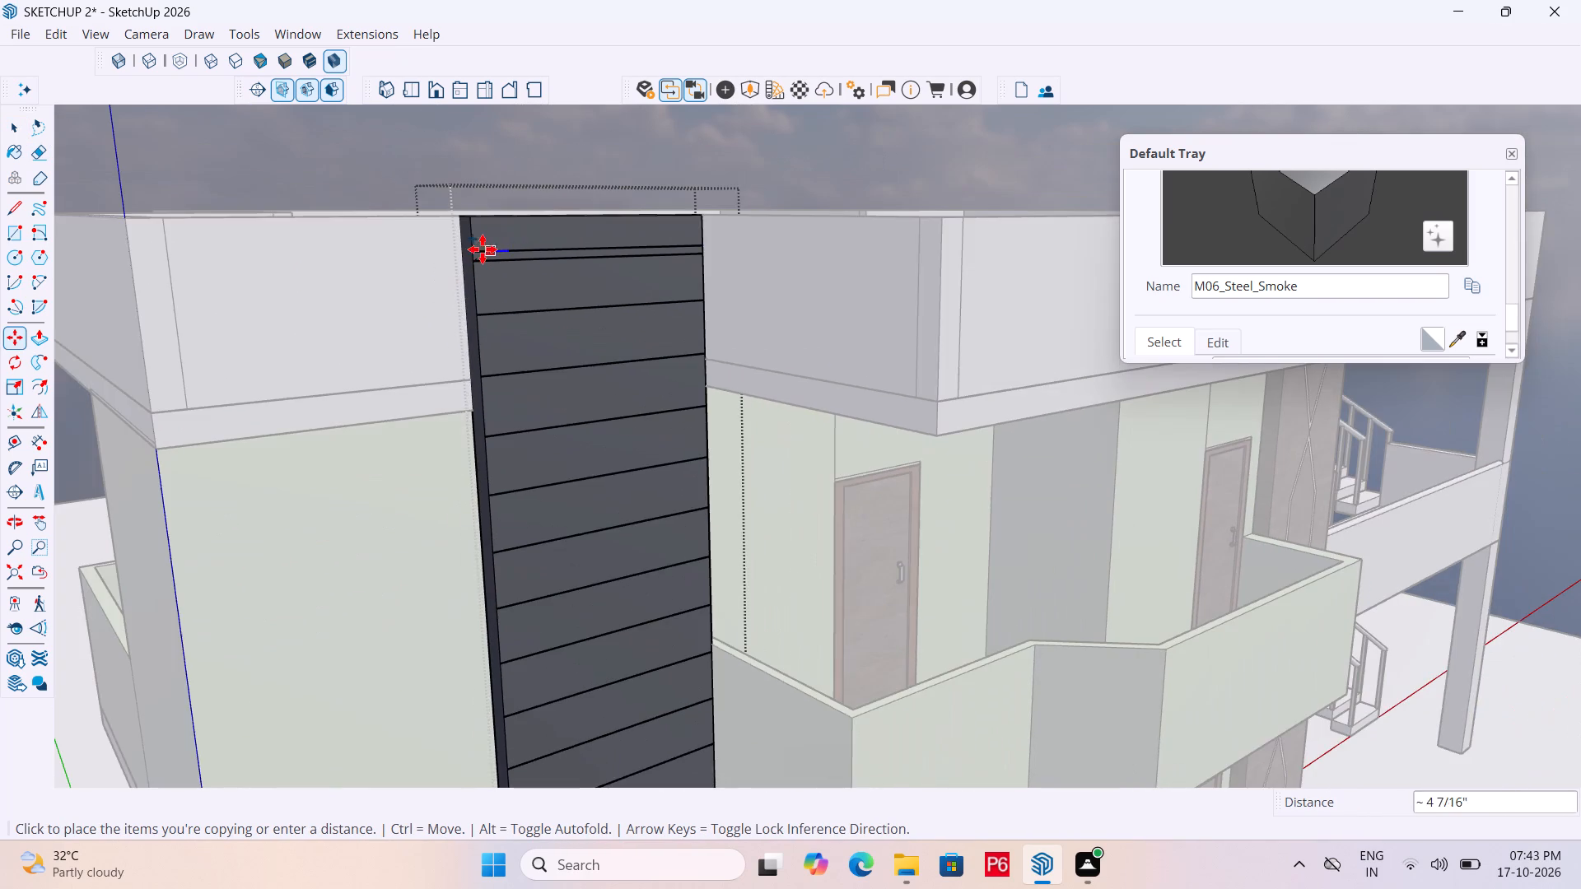
pyautogui.scroll(-5, 582, 212)
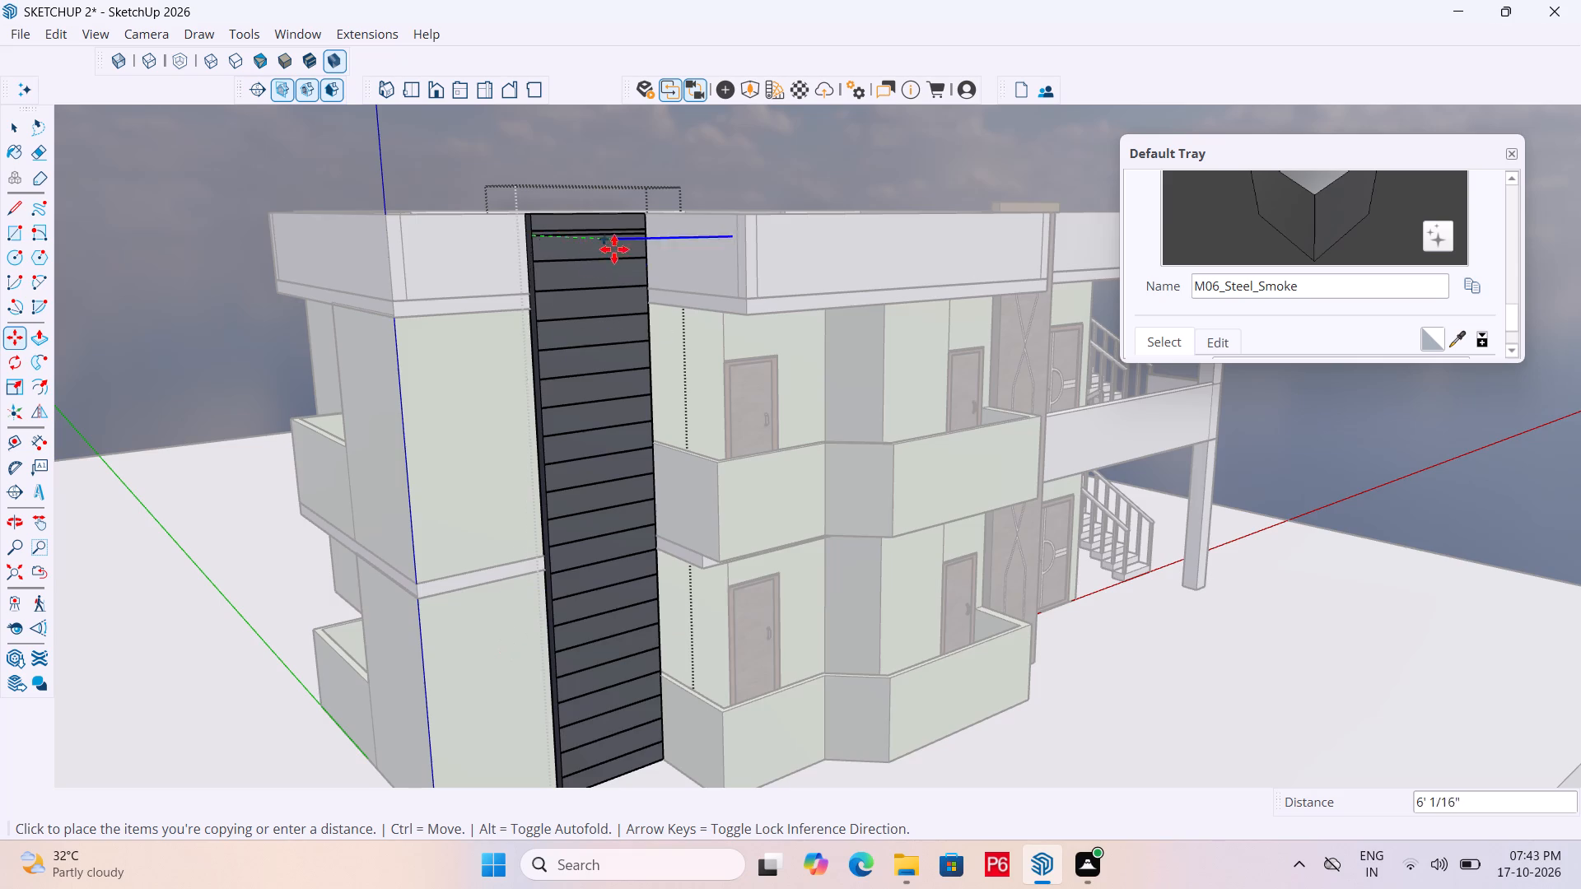
pyautogui.scroll(-4, 615, 249)
pyautogui.scroll(20, 610, 619)
pyautogui.scroll(4, 610, 619)
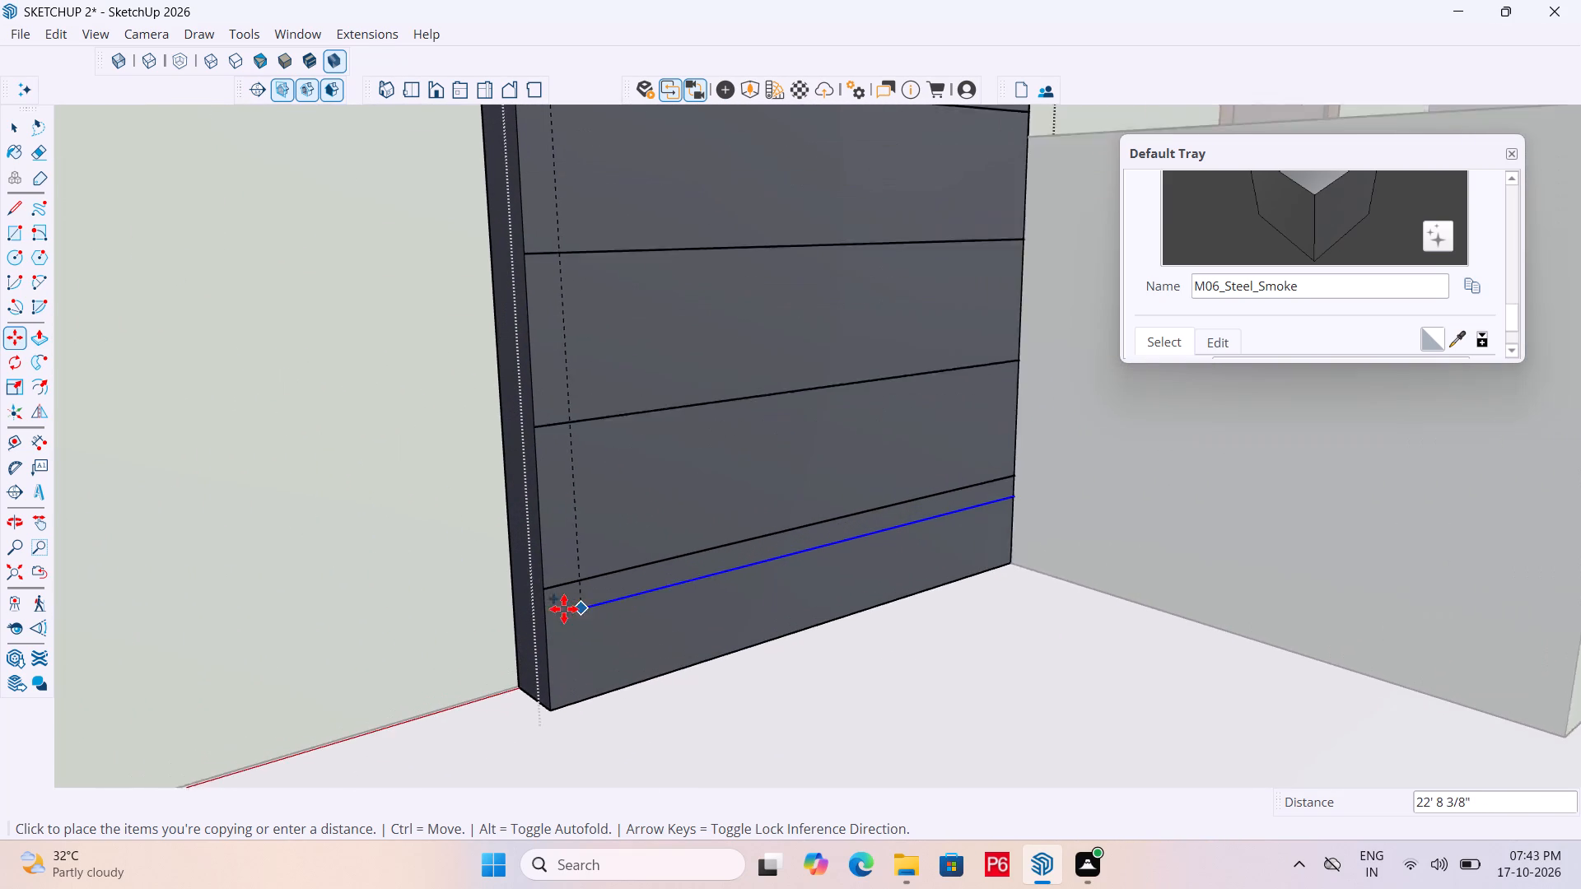
pyautogui.click(541, 610)
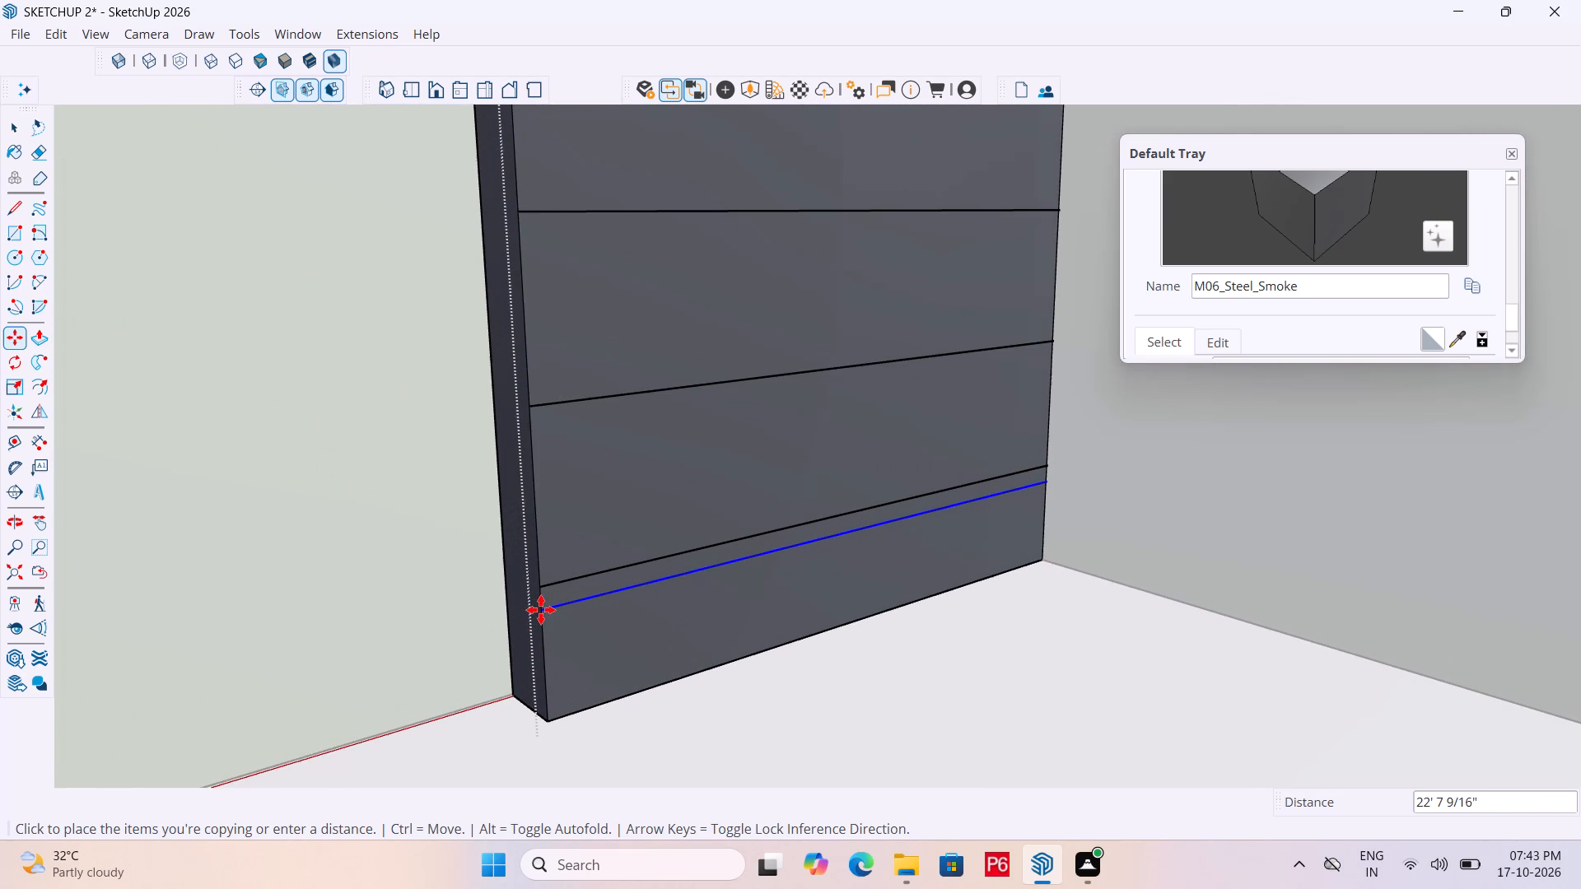
pyautogui.write('/20')
pyautogui.press('Return')
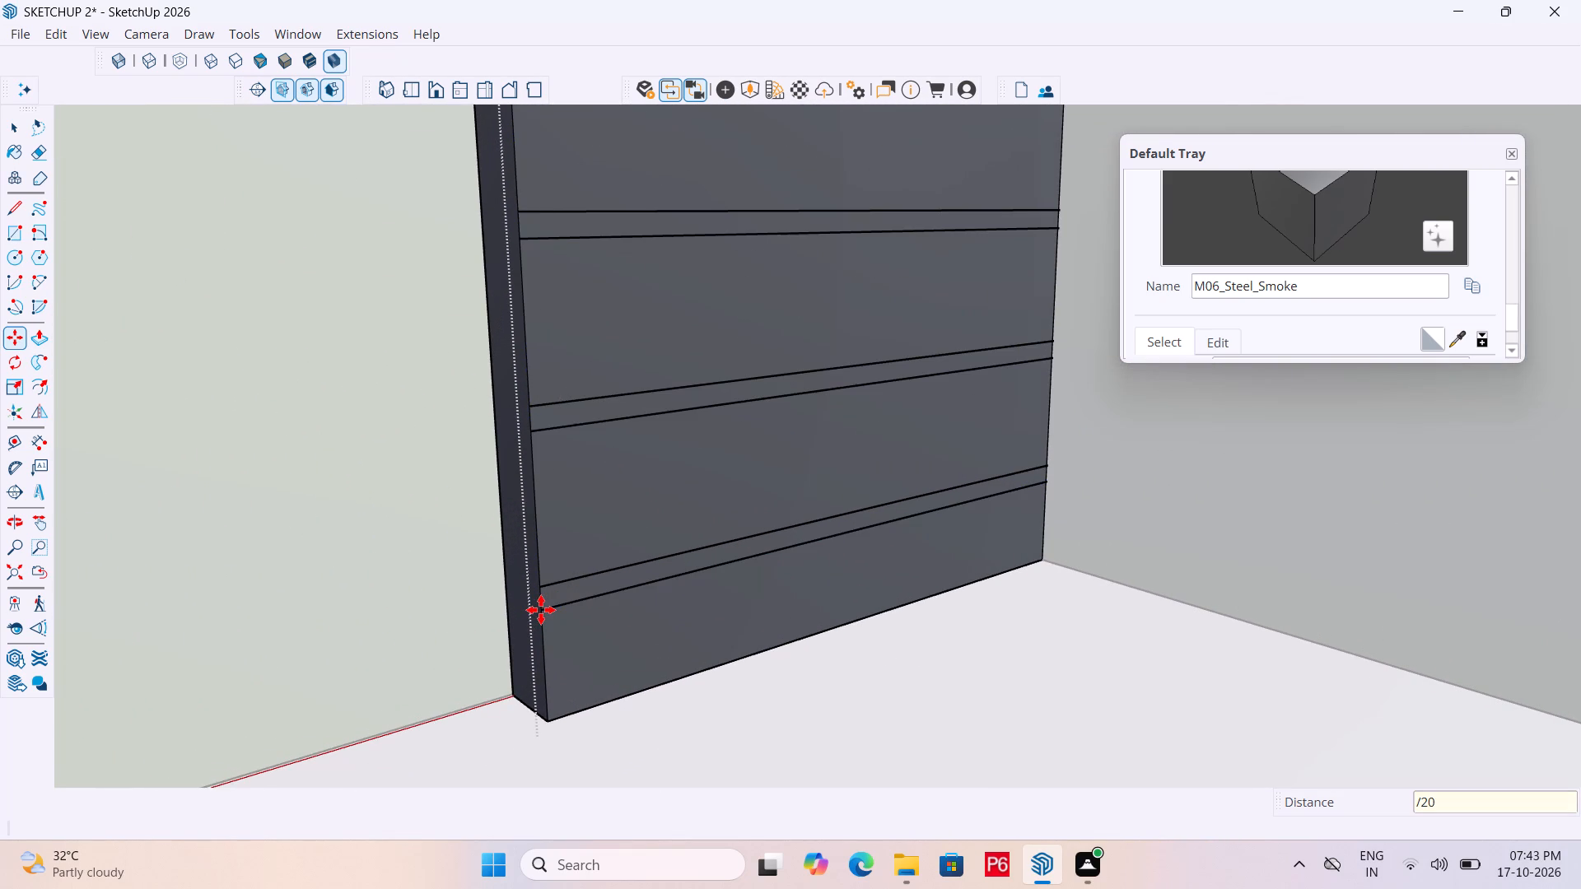
# Save the model with the paired groove lines on the dark panel.
pyautogui.scroll(-7, 546, 602)
pyautogui.keyDown('ctrl'); pyautogui.scroll(-4, 616, 624); pyautogui.keyUp('ctrl')
pyautogui.hotkey('ctrl', 's')
pyautogui.hotkey('ctrl', 's')
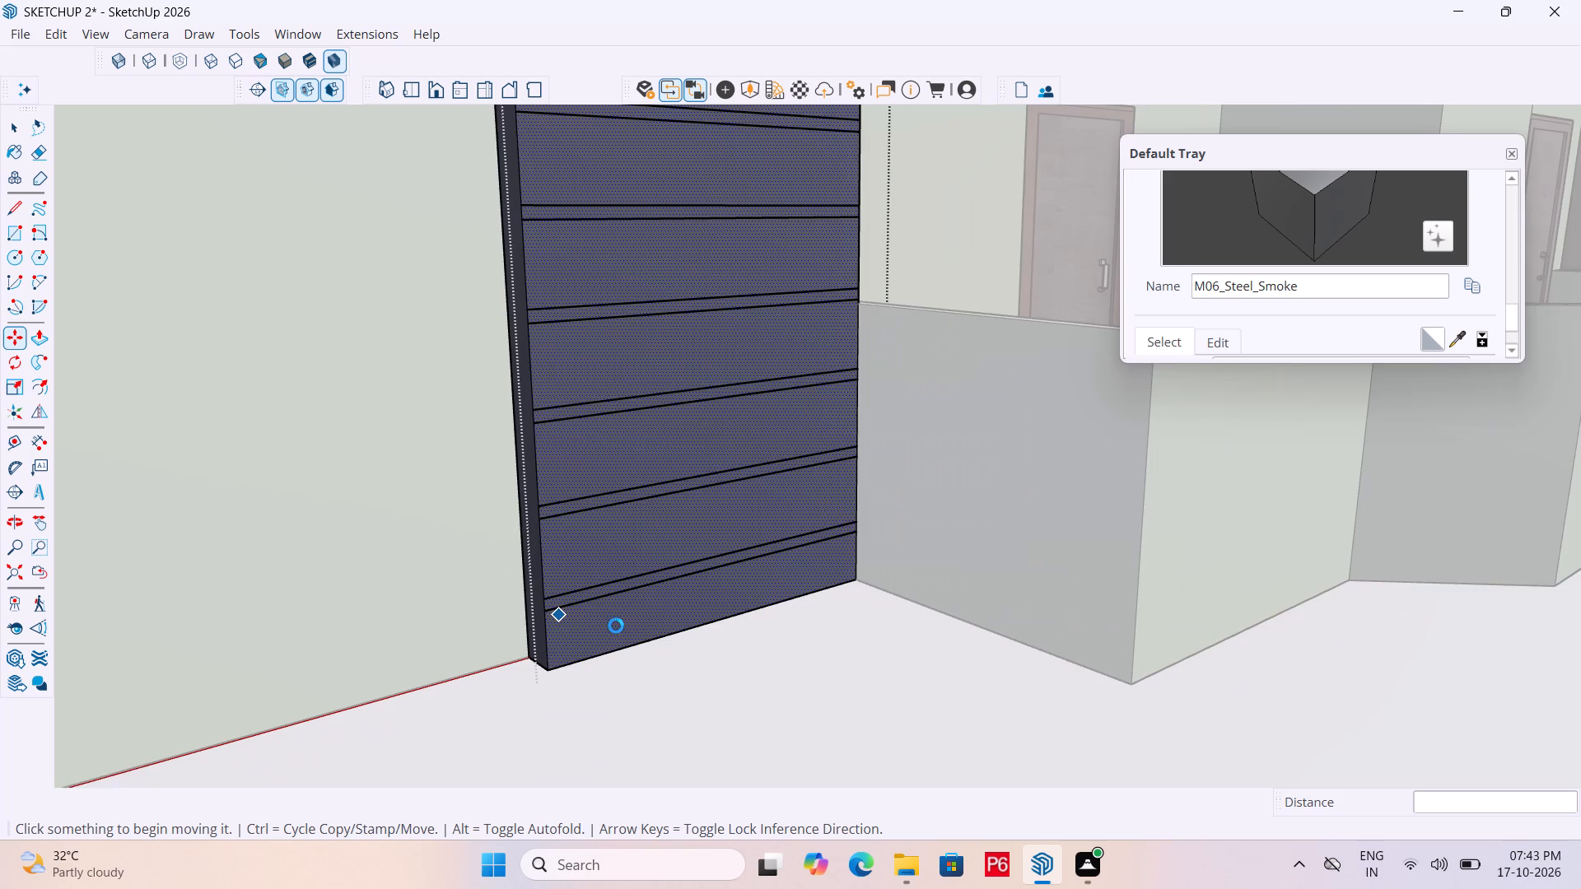
pyautogui.hotkey('ctrl', 's')
pyautogui.hotkey('ctrl', 's')
pyautogui.hotkey('ctrl', 's')
pyautogui.hotkey('ctrl', 's')
pyautogui.hotkey('ctrl', 's')
pyautogui.hotkey('ctrl', 's')
pyautogui.hotkey('ctrl', 's')
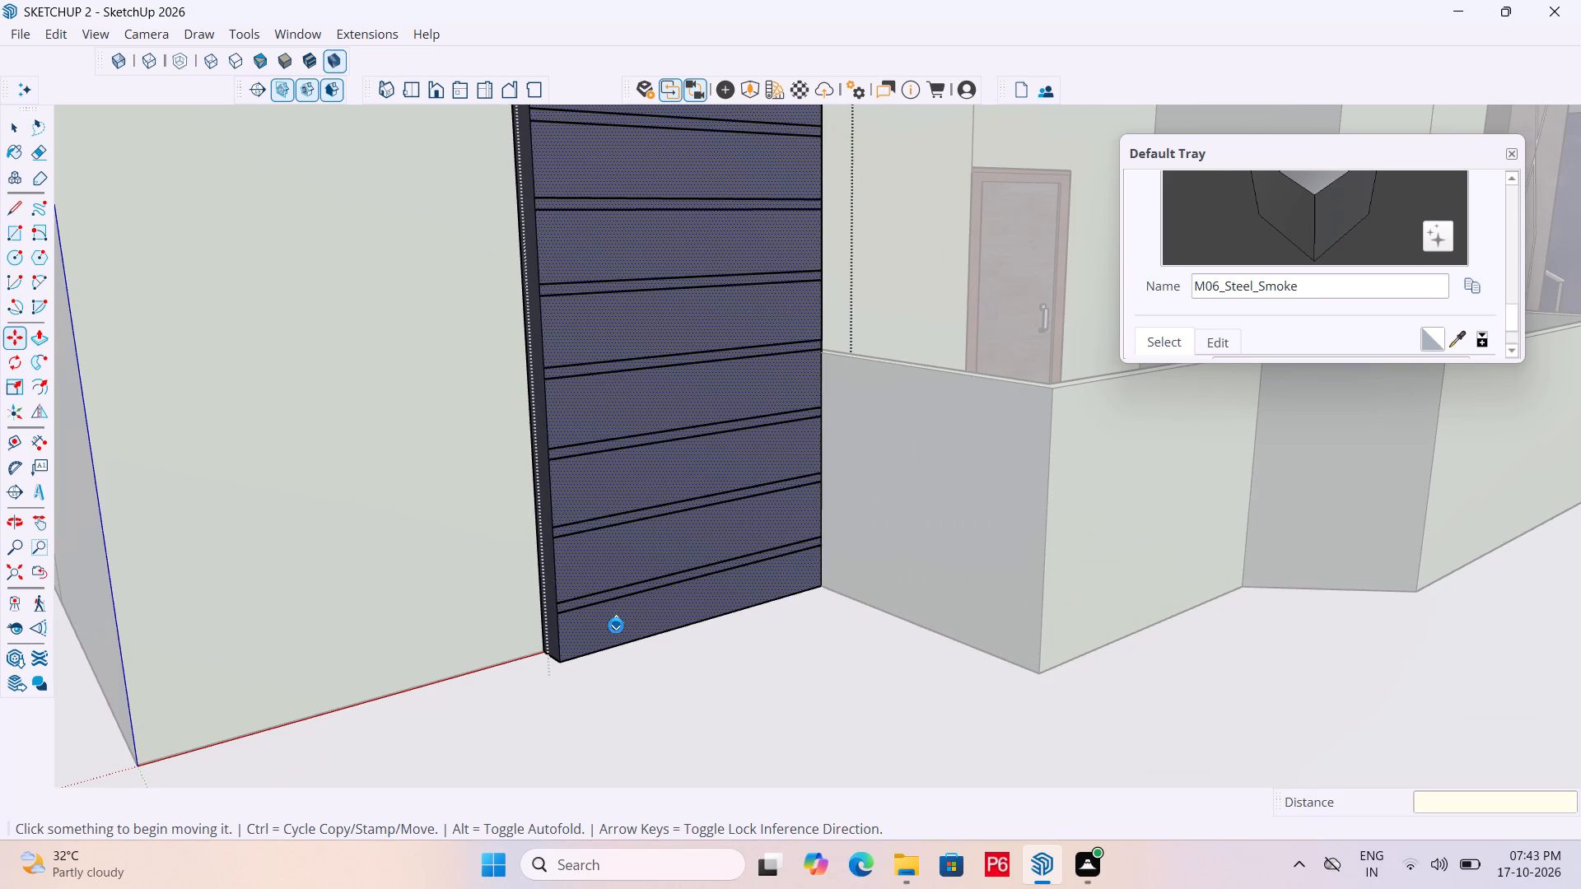
# Exit editing of the dark panel, returning to the whole building model.
pyautogui.scroll(-4, 526, 592)
pyautogui.scroll(-5, 74, 793)
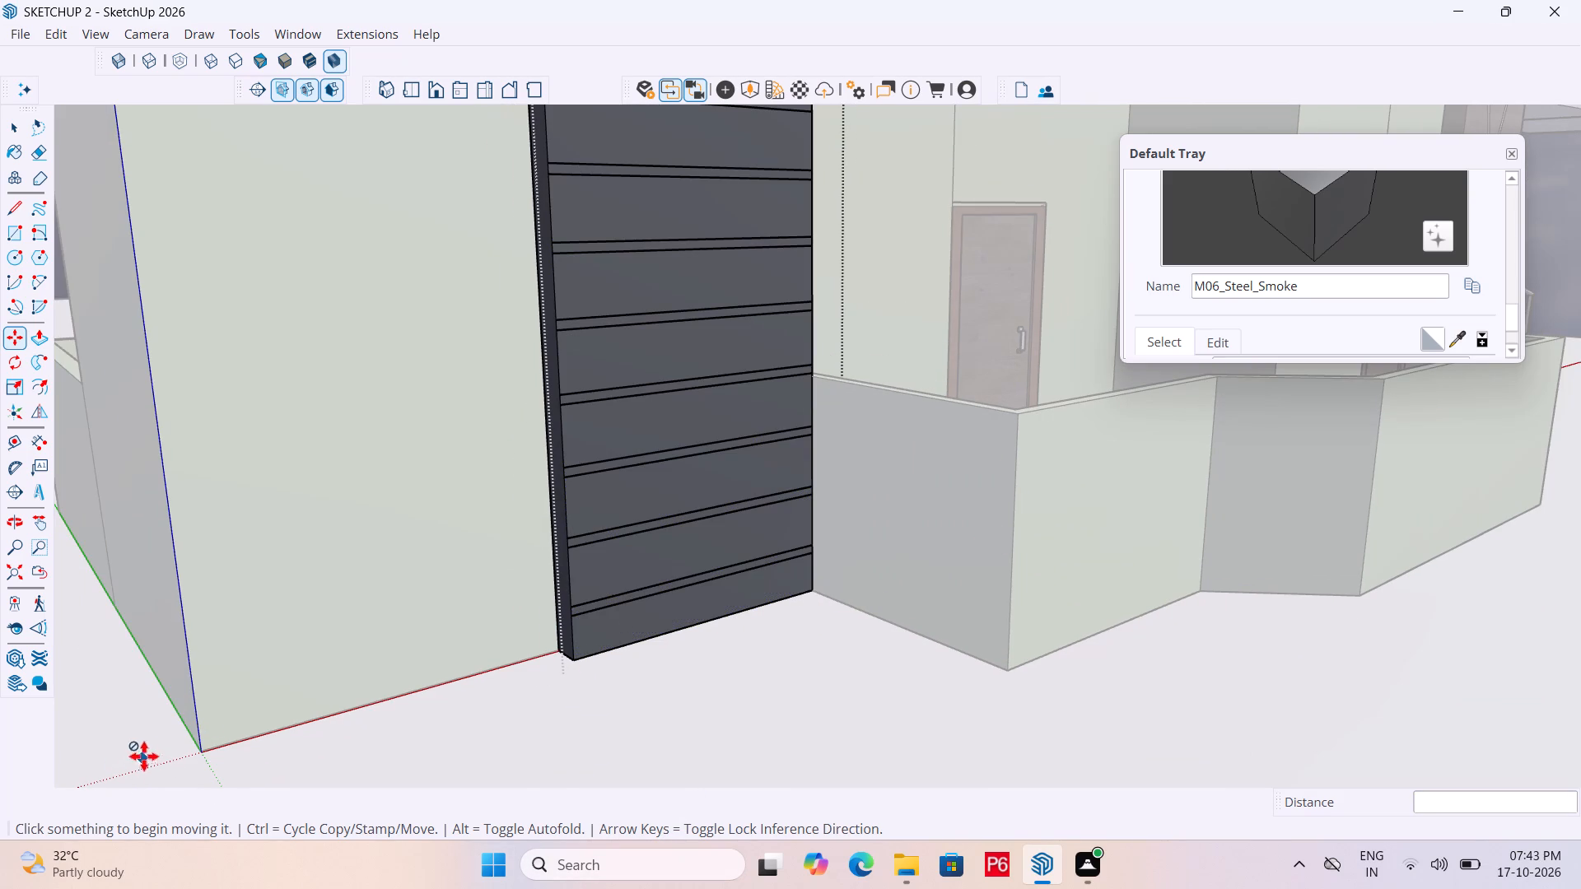
pyautogui.scroll(-5, 506, 662)
pyautogui.scroll(-12, 600, 615)
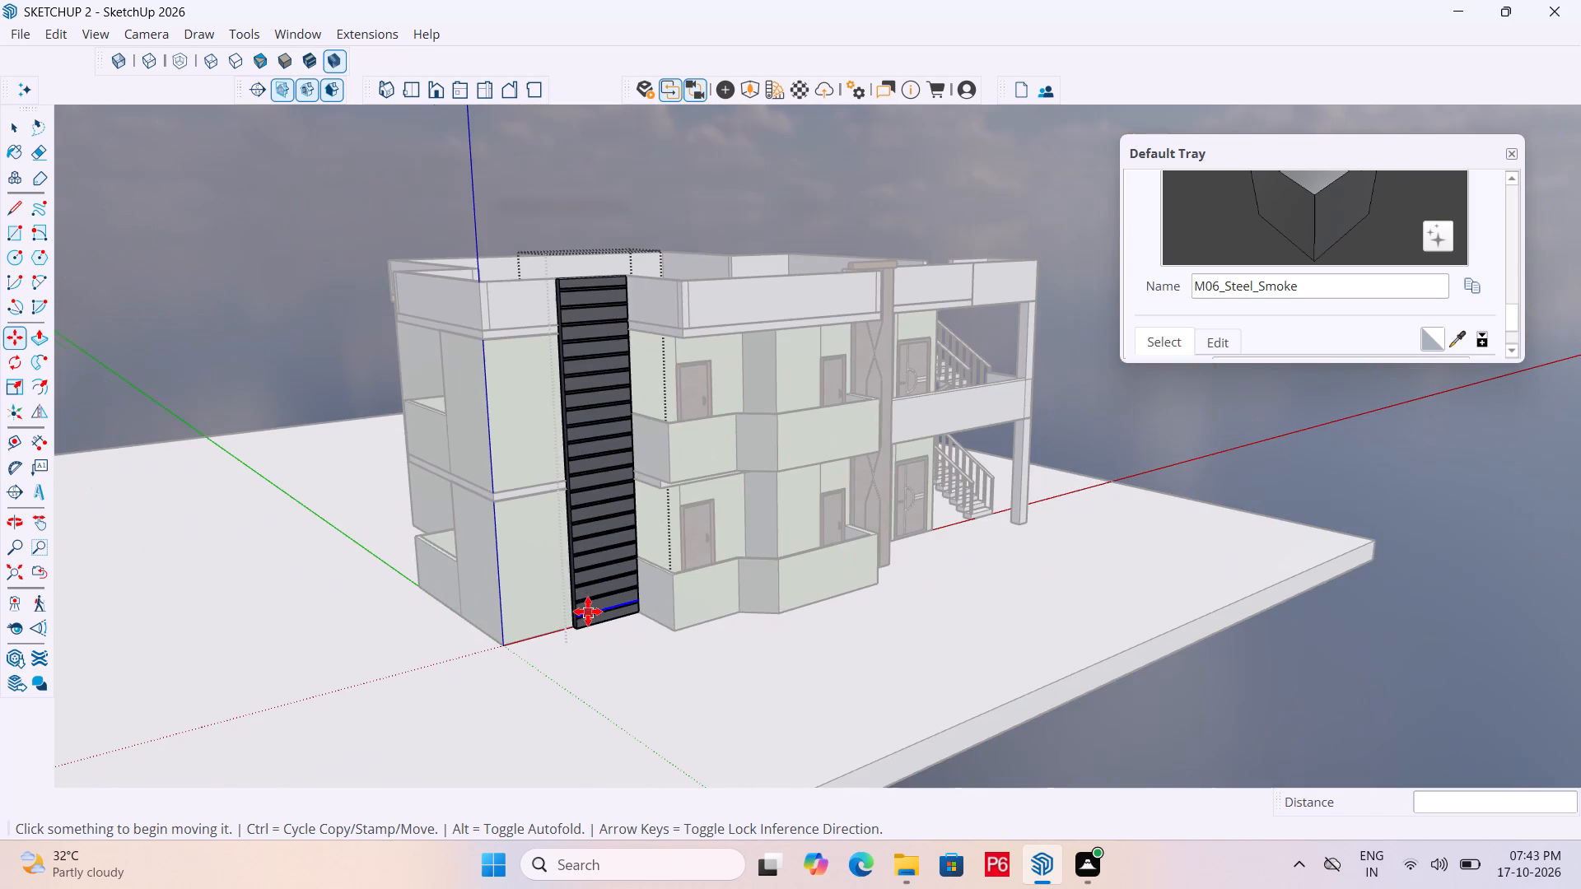
pyautogui.press('space')
pyautogui.click(201, 303)
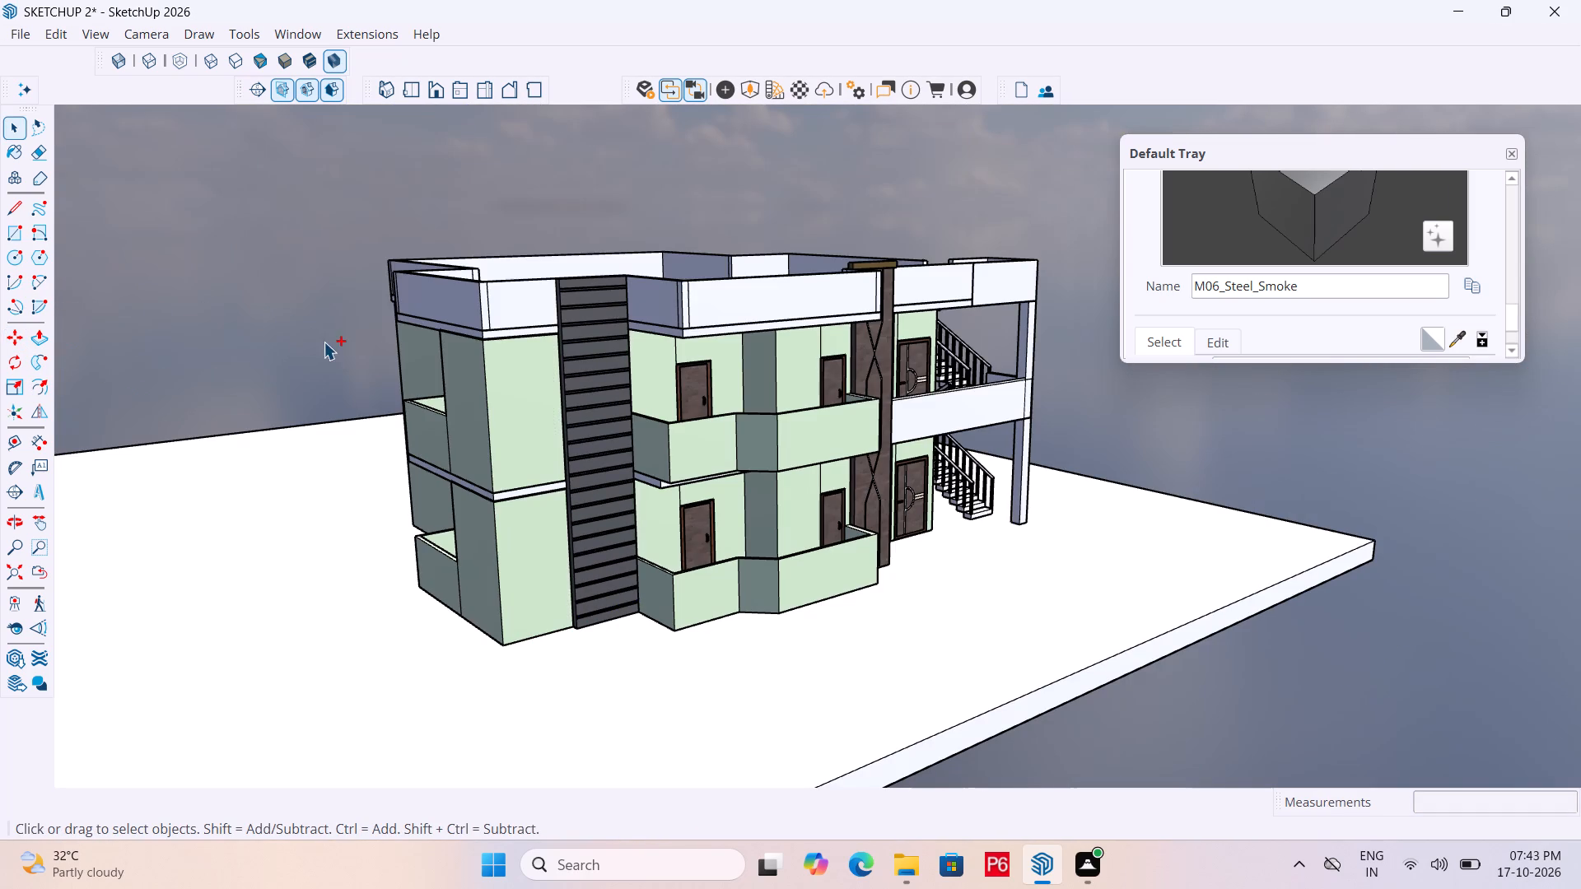
# Save the model with the banded dark panel.
pyautogui.hotkey('ctrl', 's')
pyautogui.hotkey('ctrl', 's')
pyautogui.hotkey('ctrl', 's')
pyautogui.hotkey('ctrl', 's')
pyautogui.hotkey('ctrl', 's')
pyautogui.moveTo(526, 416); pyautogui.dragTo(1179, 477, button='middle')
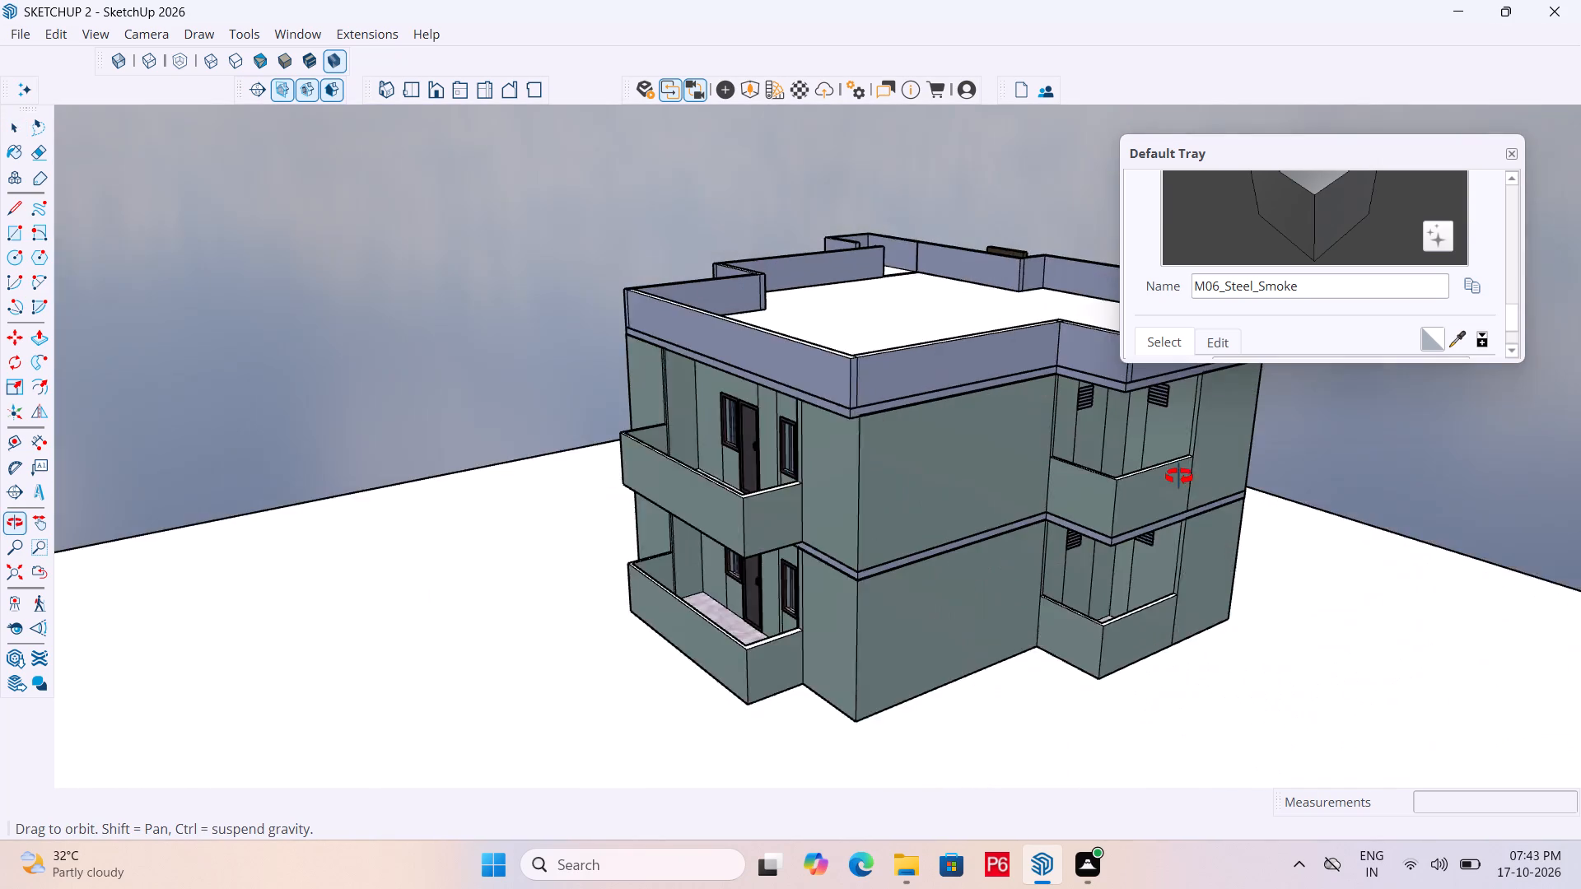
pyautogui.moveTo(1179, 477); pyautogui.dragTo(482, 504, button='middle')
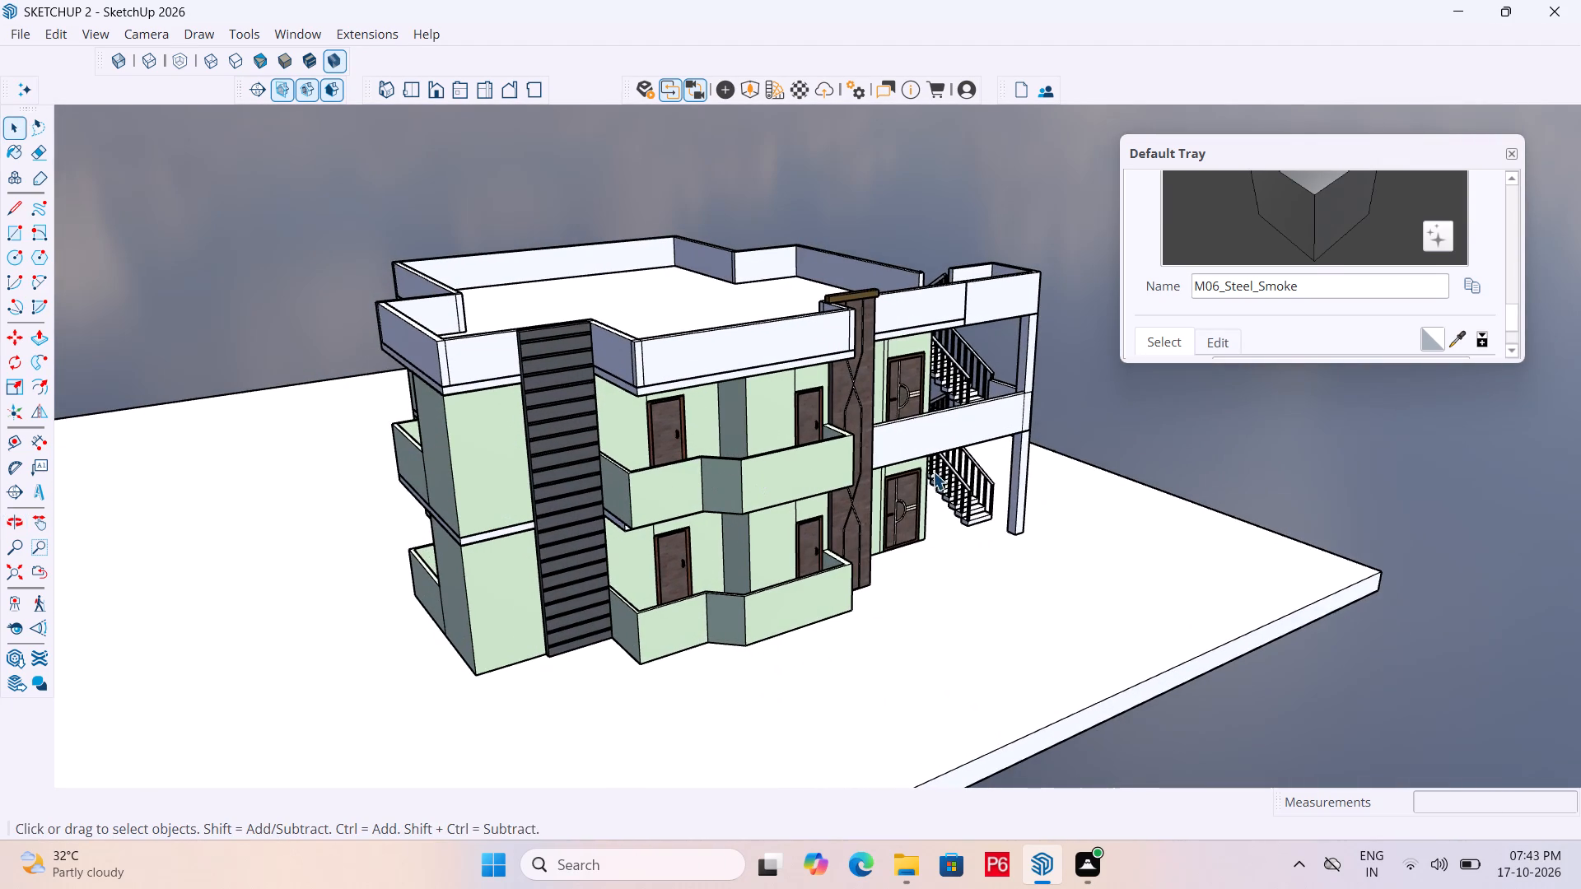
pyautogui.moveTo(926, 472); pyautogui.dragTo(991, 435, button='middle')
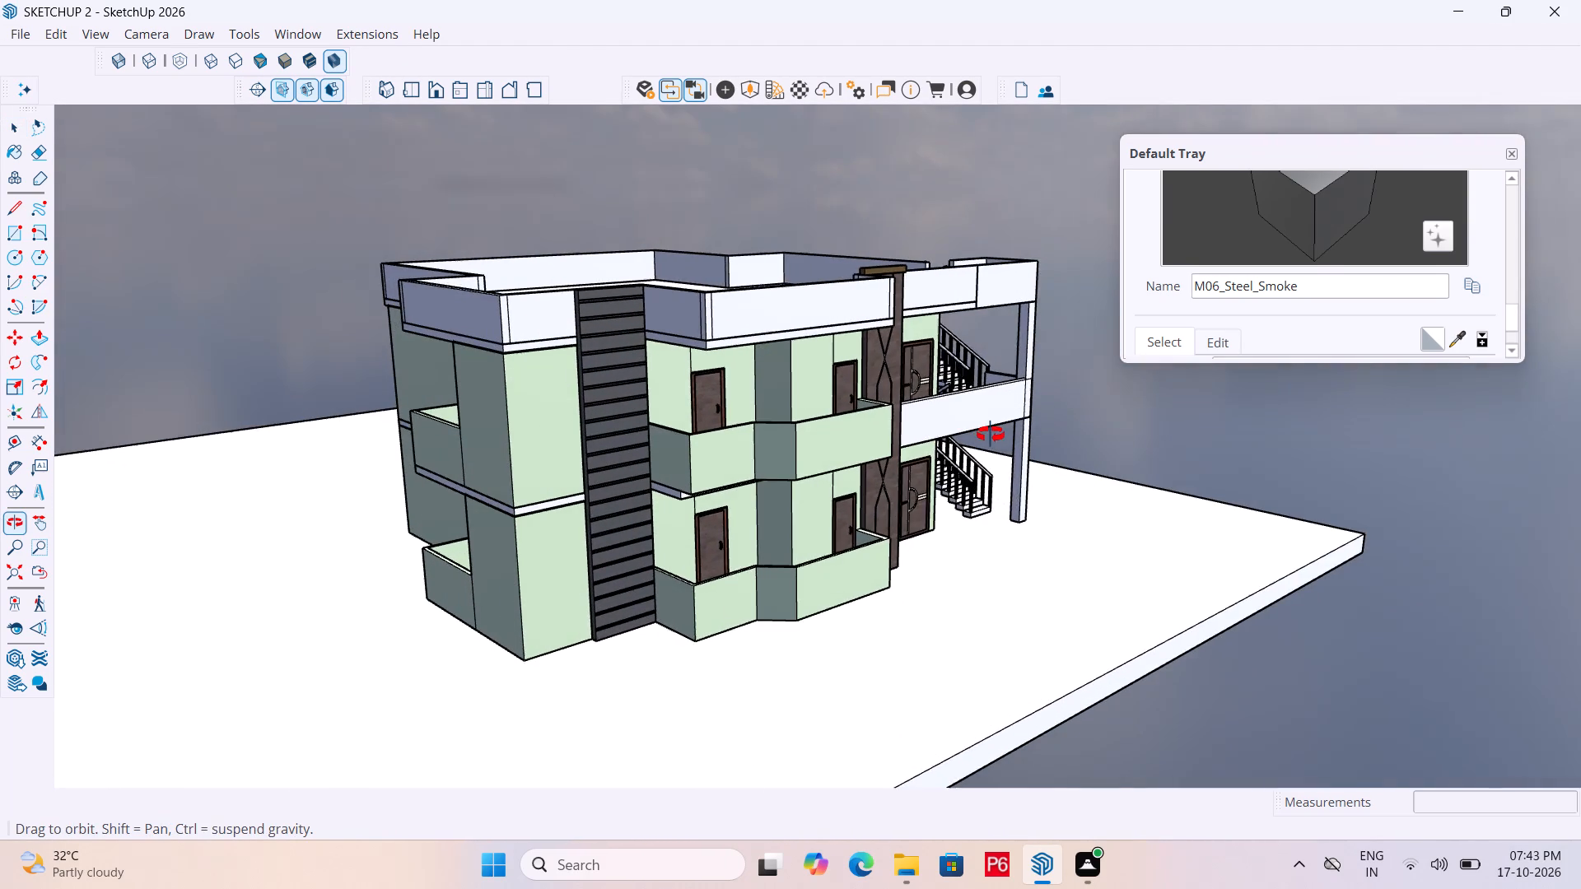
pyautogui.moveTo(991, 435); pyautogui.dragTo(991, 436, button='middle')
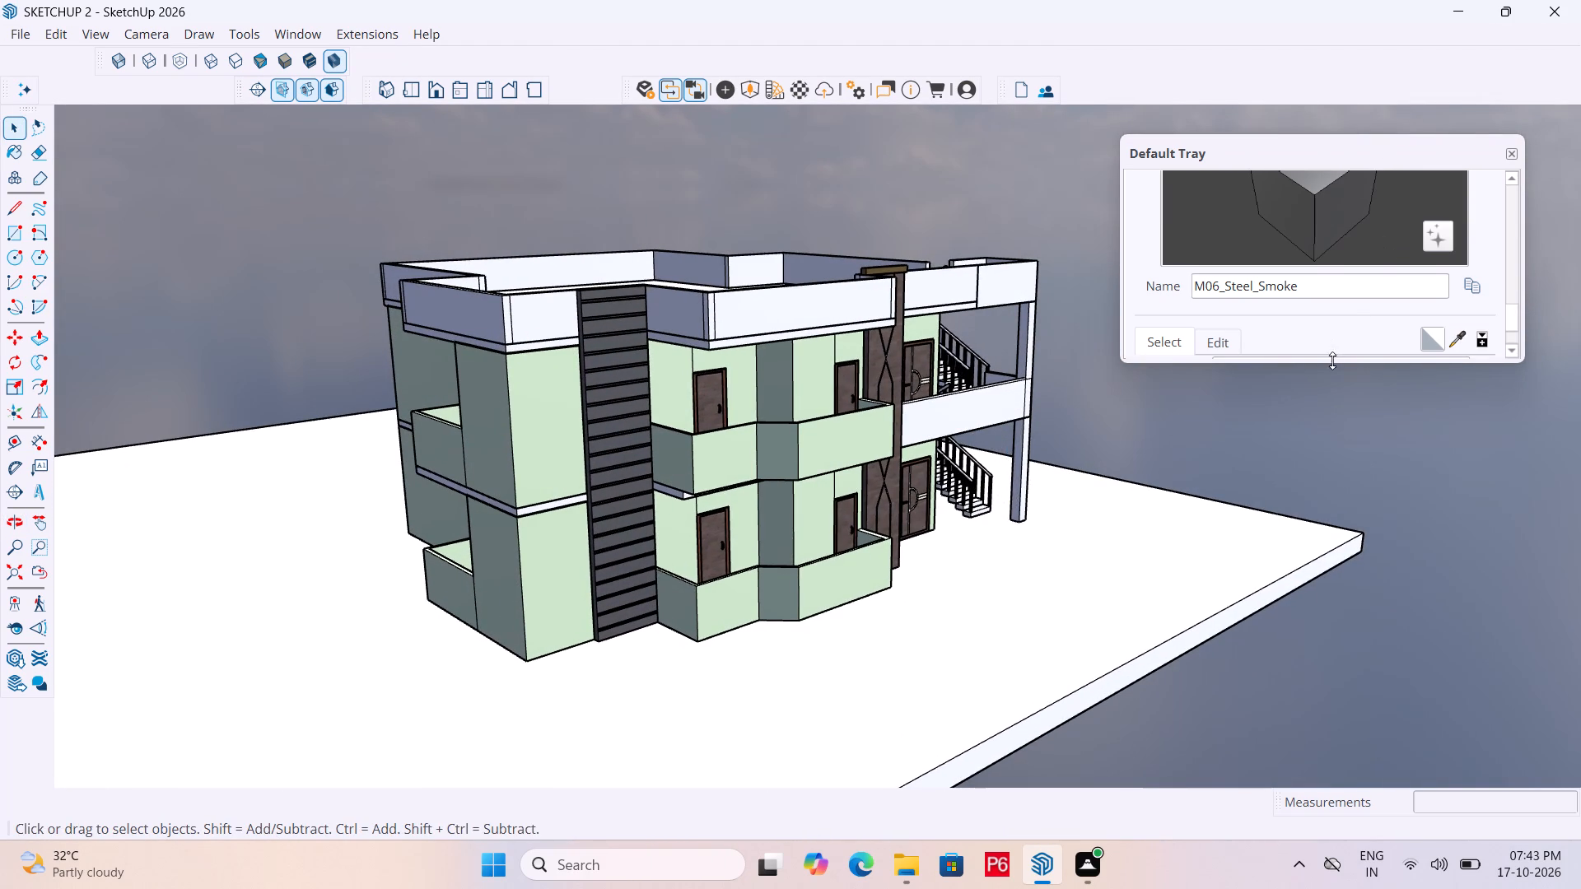
# Try to paint the upper-floor corner wall beside the dark panel with C02_Golden_Beige from the Solid Colors collection.
pyautogui.scroll(-3, 1334, 296)
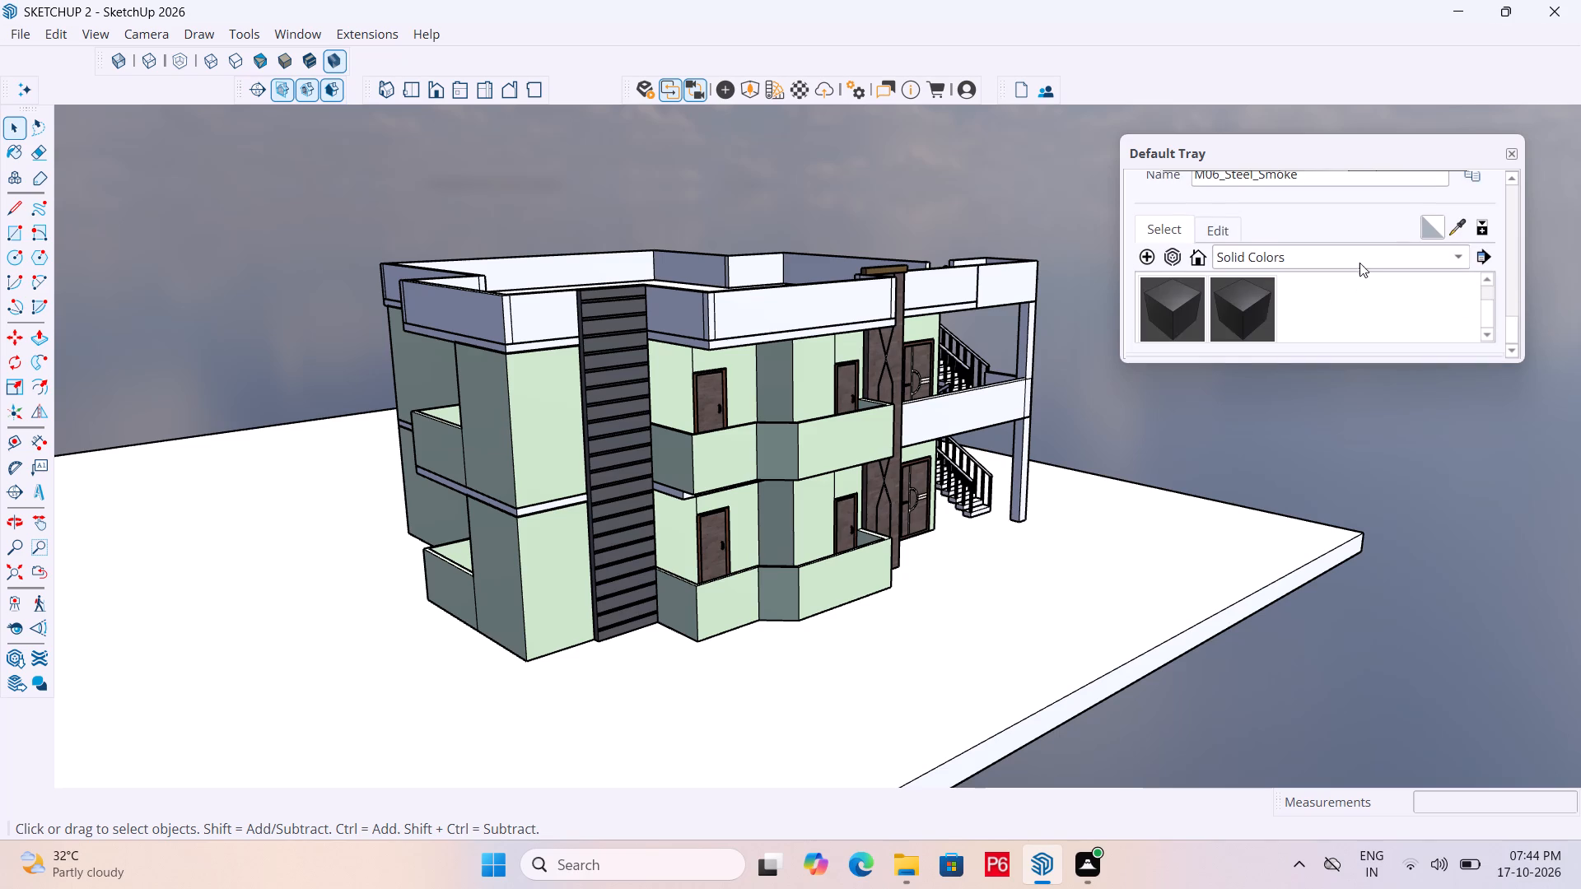
pyautogui.doubleClick(1364, 260)
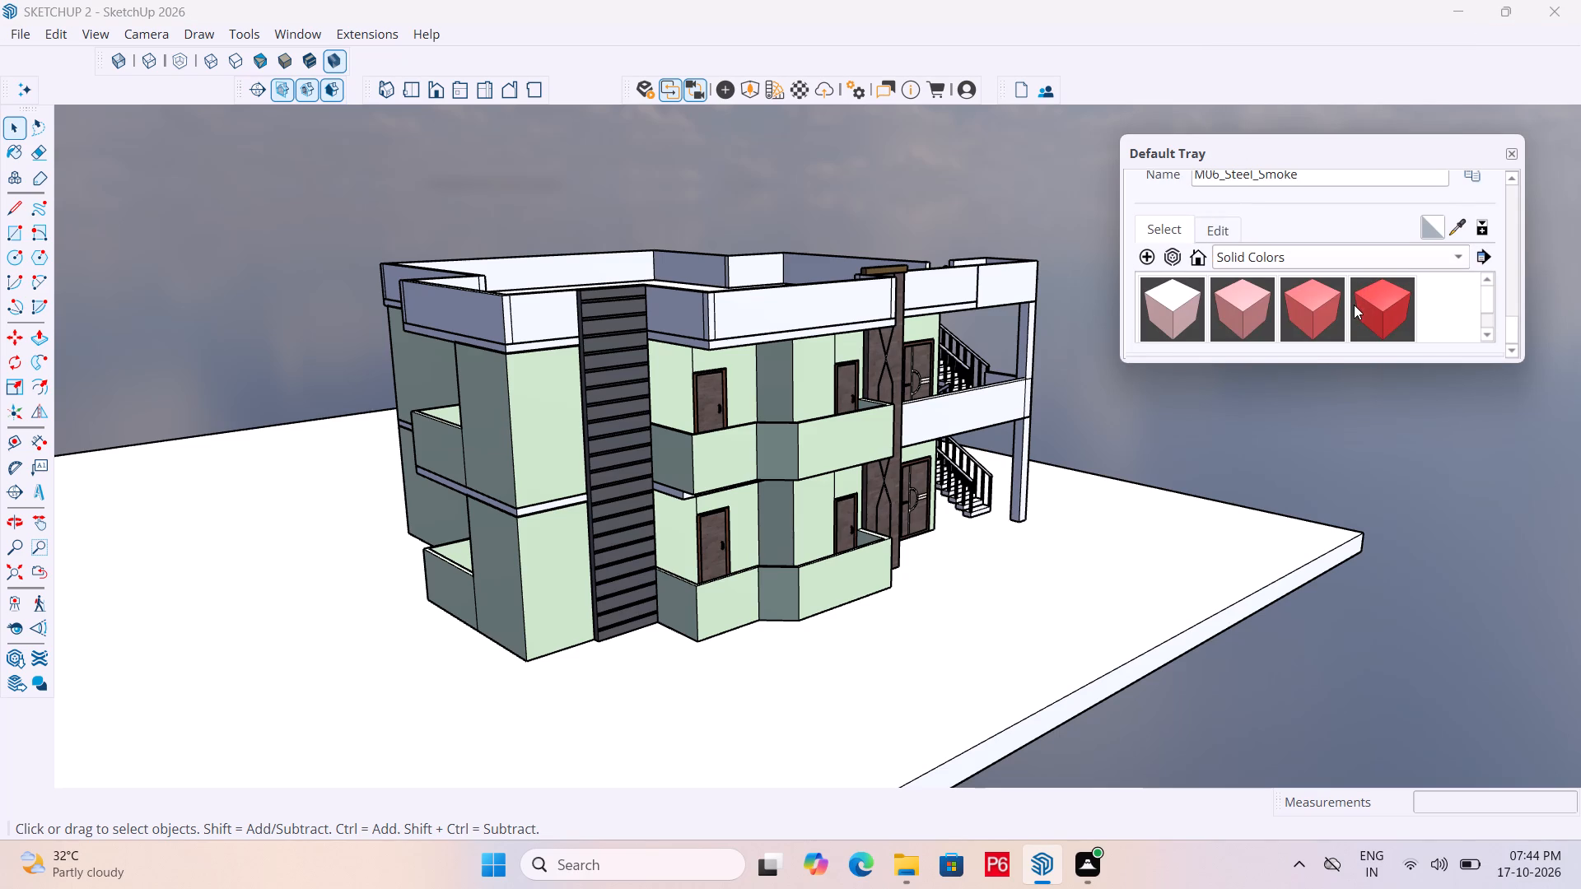
pyautogui.scroll(-3, 1349, 274)
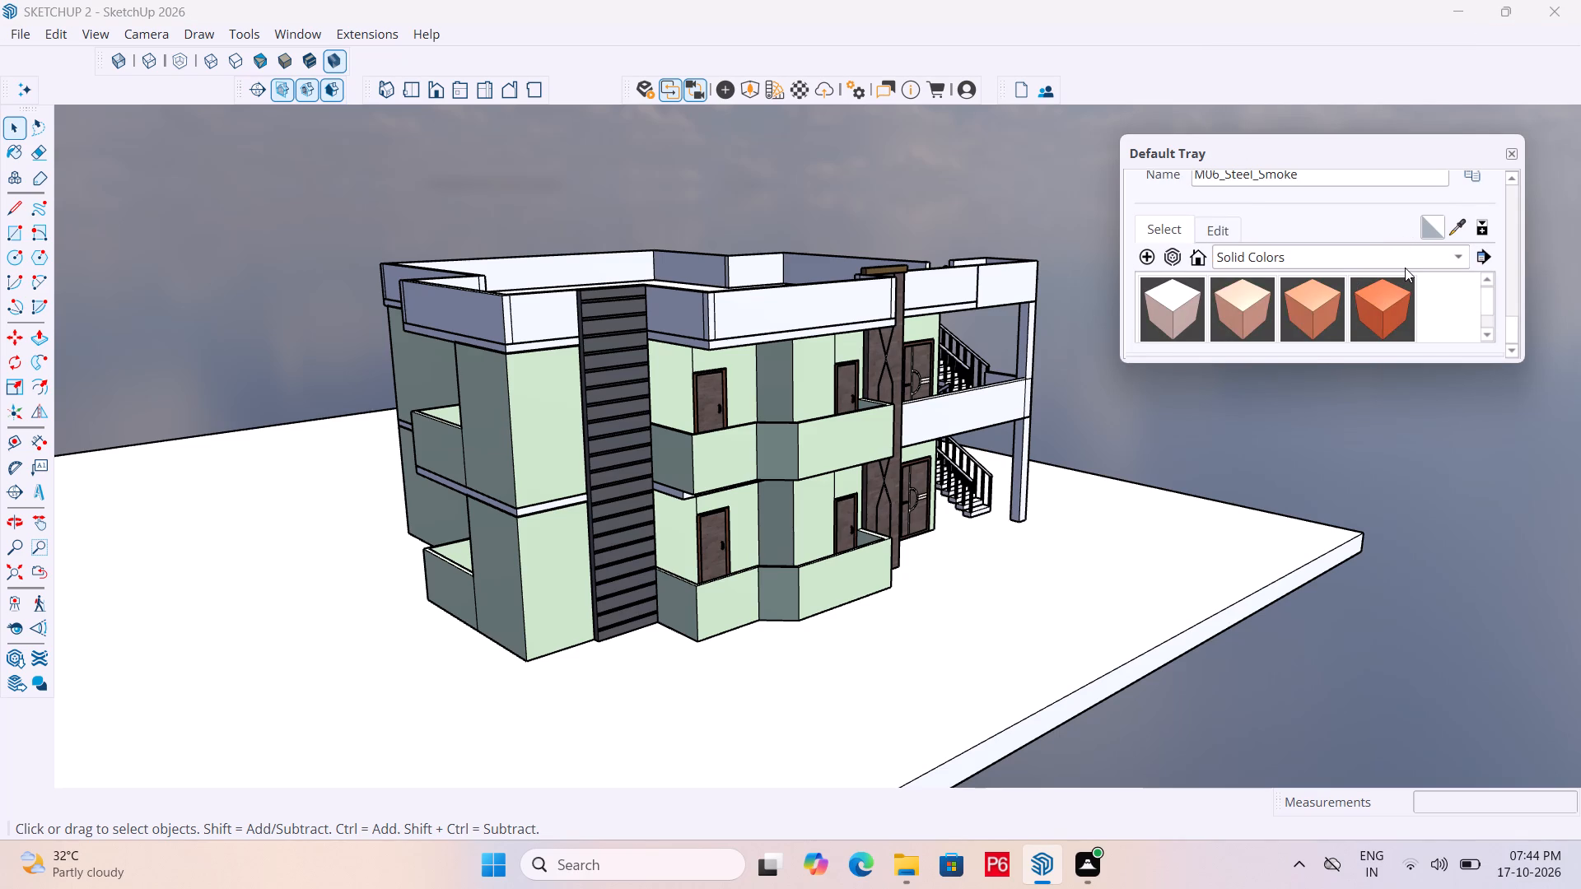
pyautogui.click(1405, 268)
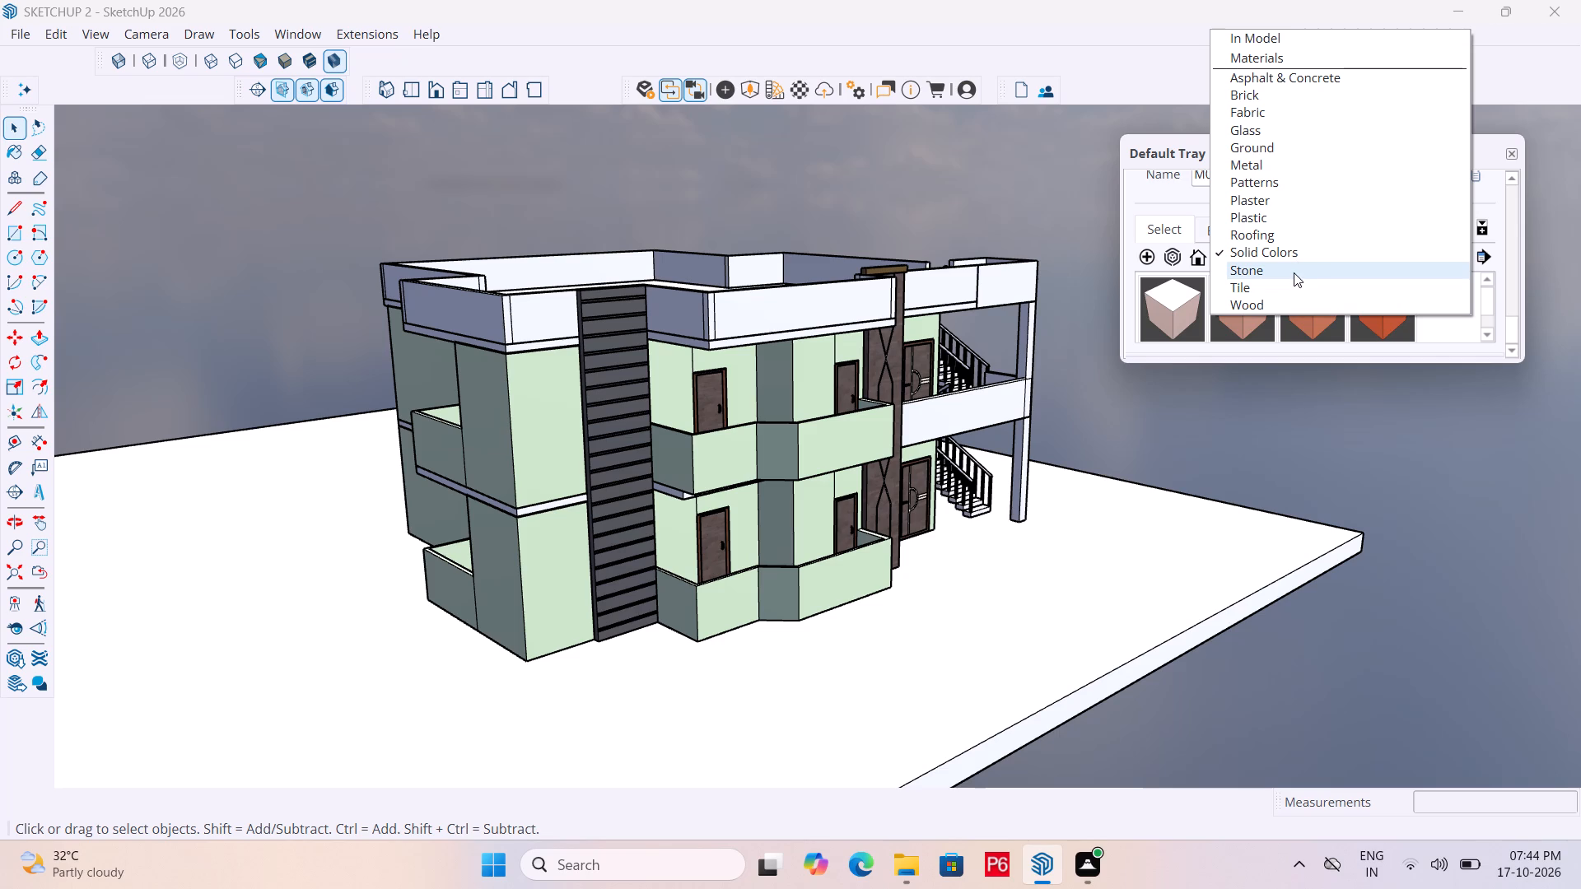
pyautogui.click(1294, 272)
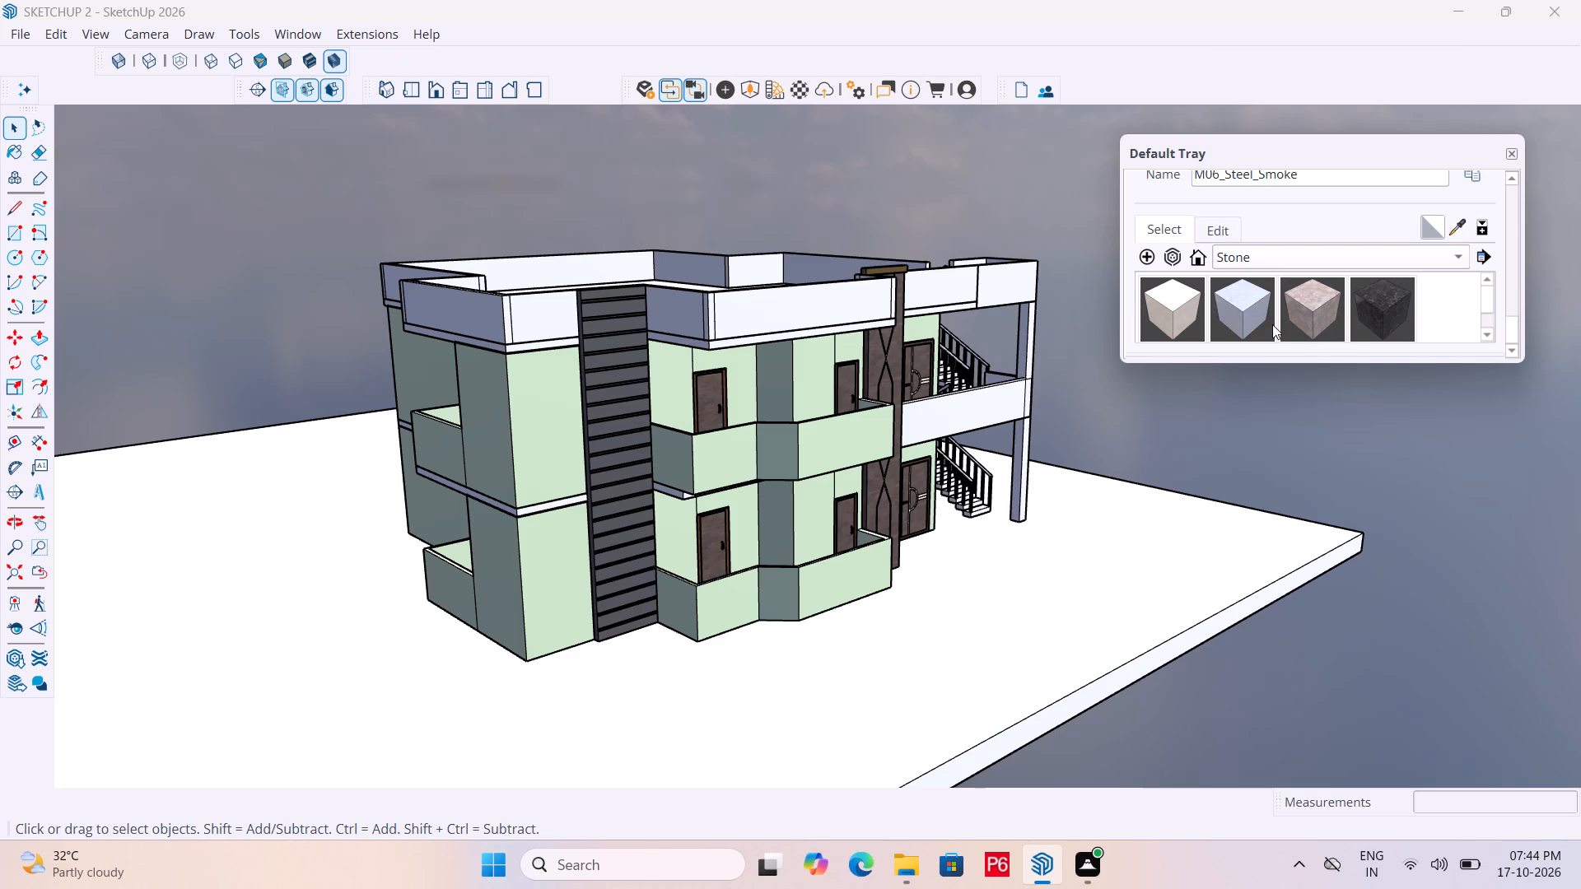
pyautogui.click(1359, 263)
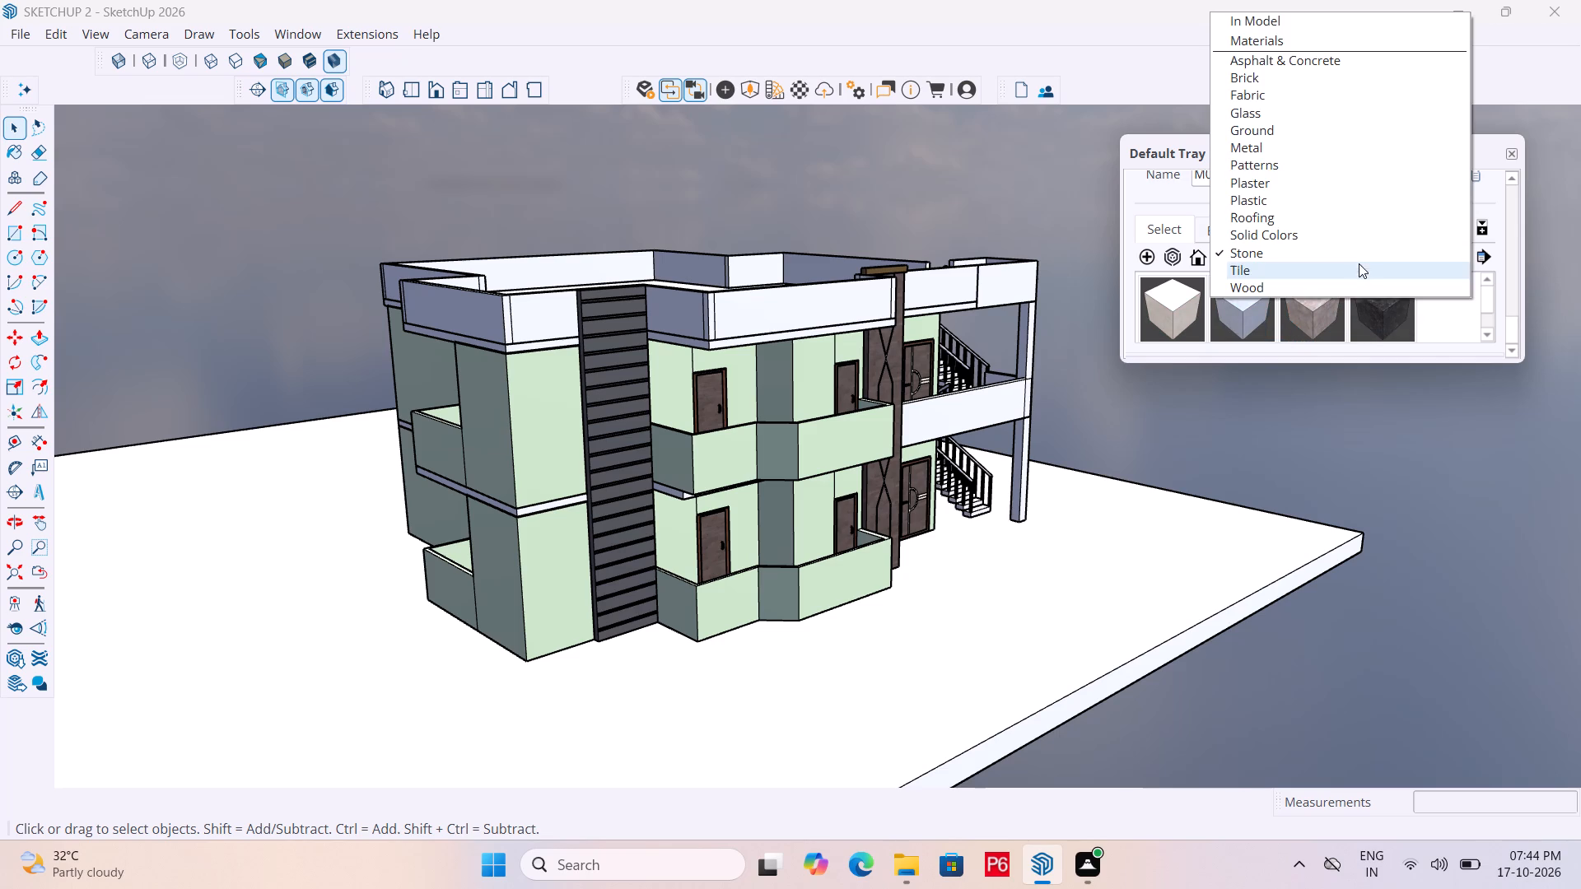
pyautogui.click(1269, 231)
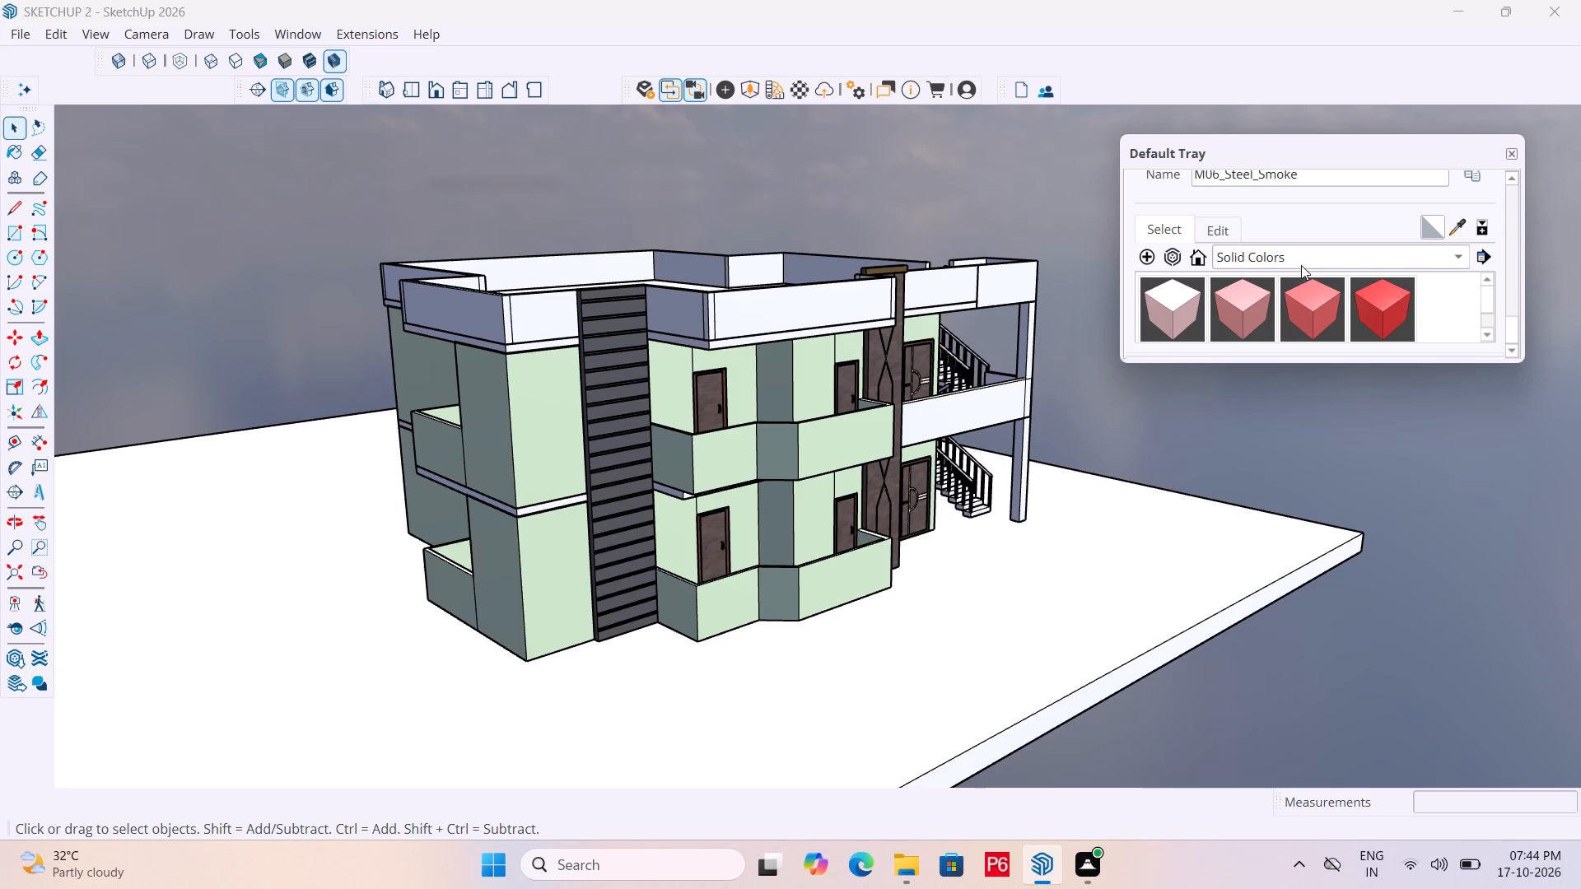
pyautogui.scroll(-5, 1301, 269)
pyautogui.scroll(-6, 1498, 309)
pyautogui.scroll(-1, 1356, 312)
pyautogui.scroll(1, 1098, 288)
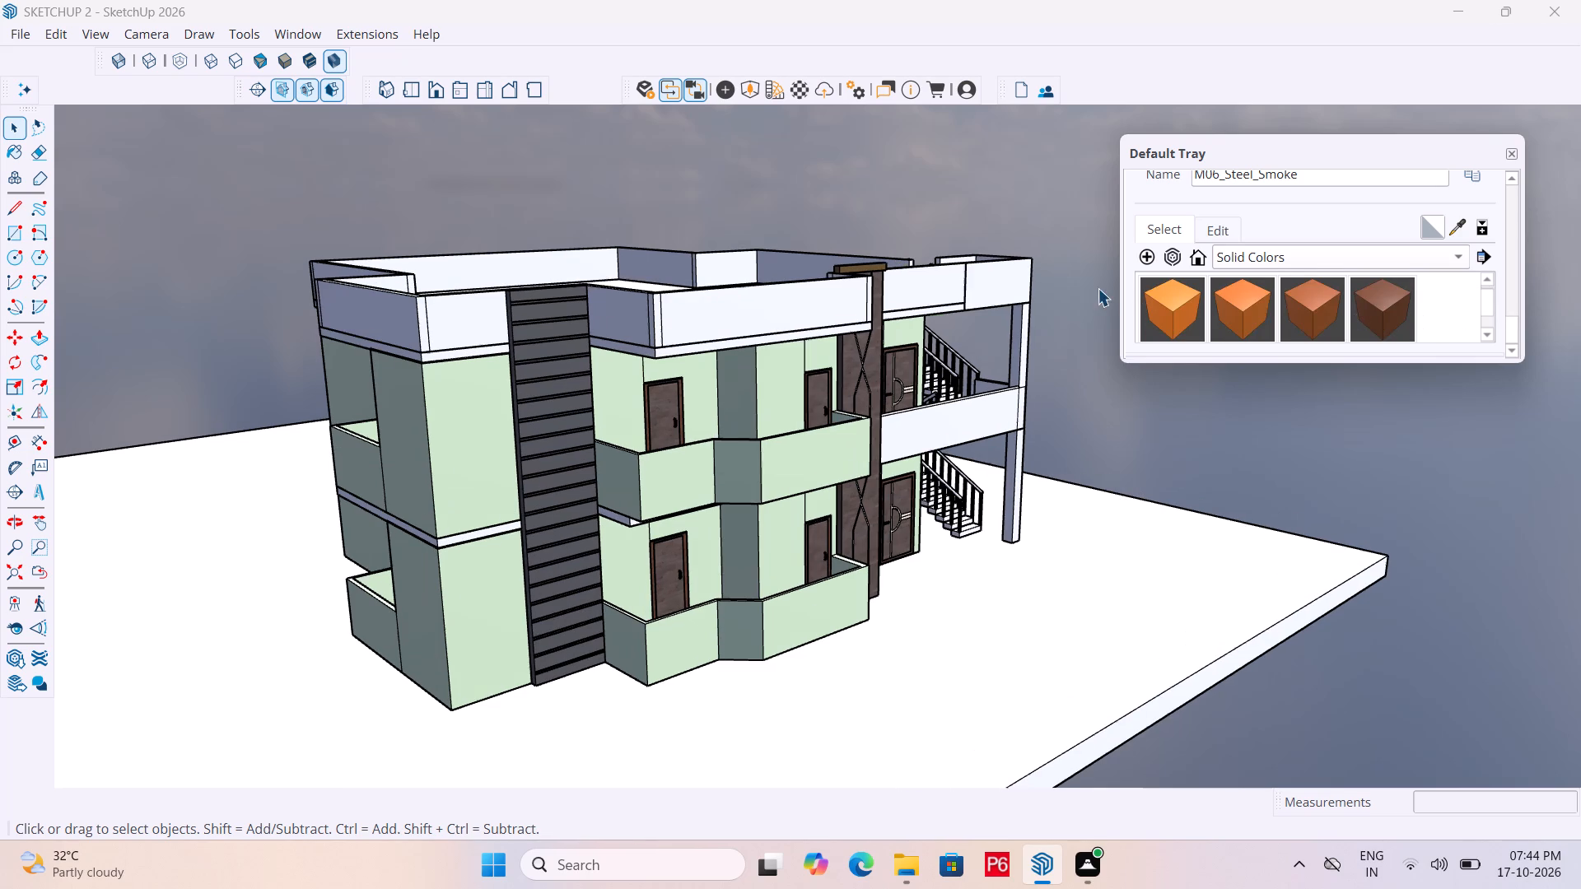
pyautogui.scroll(2, 1240, 289)
pyautogui.scroll(-1, 1237, 295)
pyautogui.click(1238, 306)
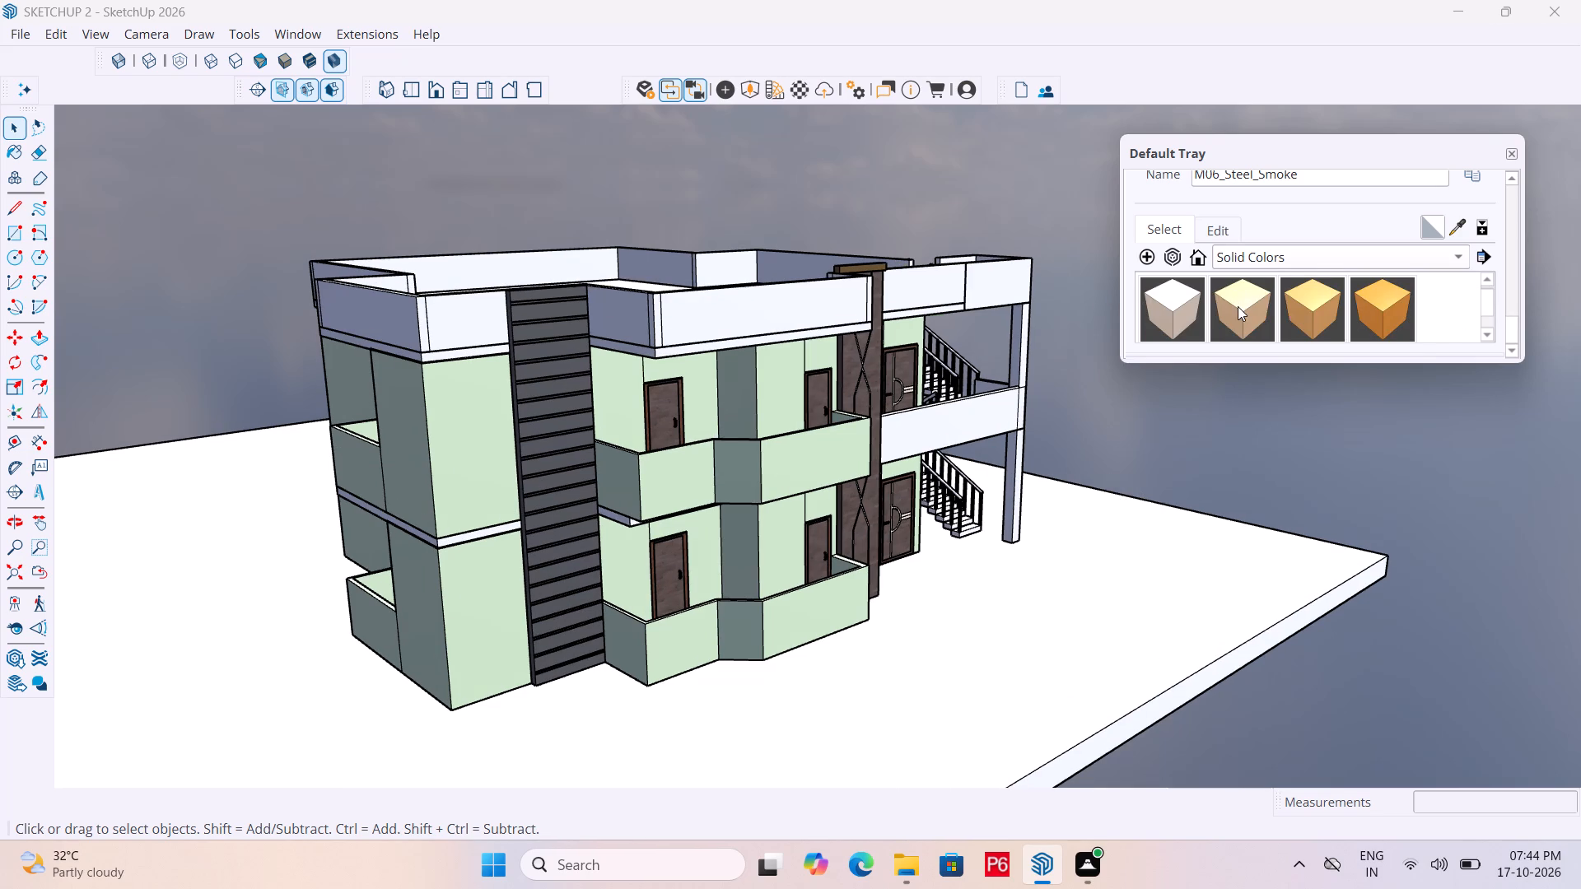
pyautogui.click(481, 412)
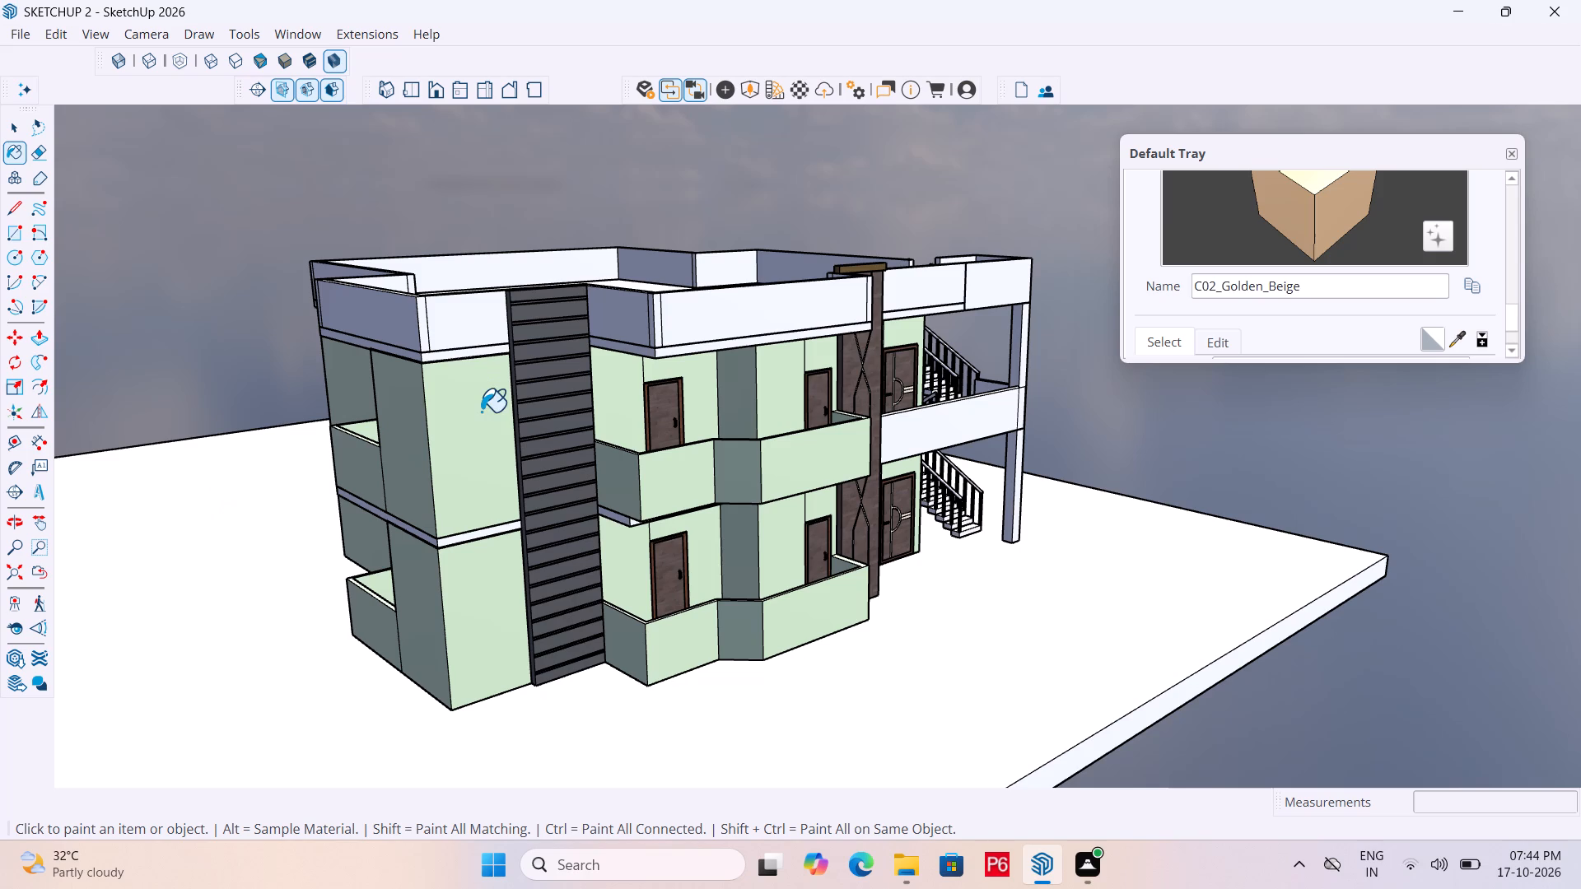
pyautogui.click(483, 461)
pyautogui.press('space')
# Select the upper-floor group and look through the Solid Colors materials for a wall colour.
pyautogui.click(482, 442)
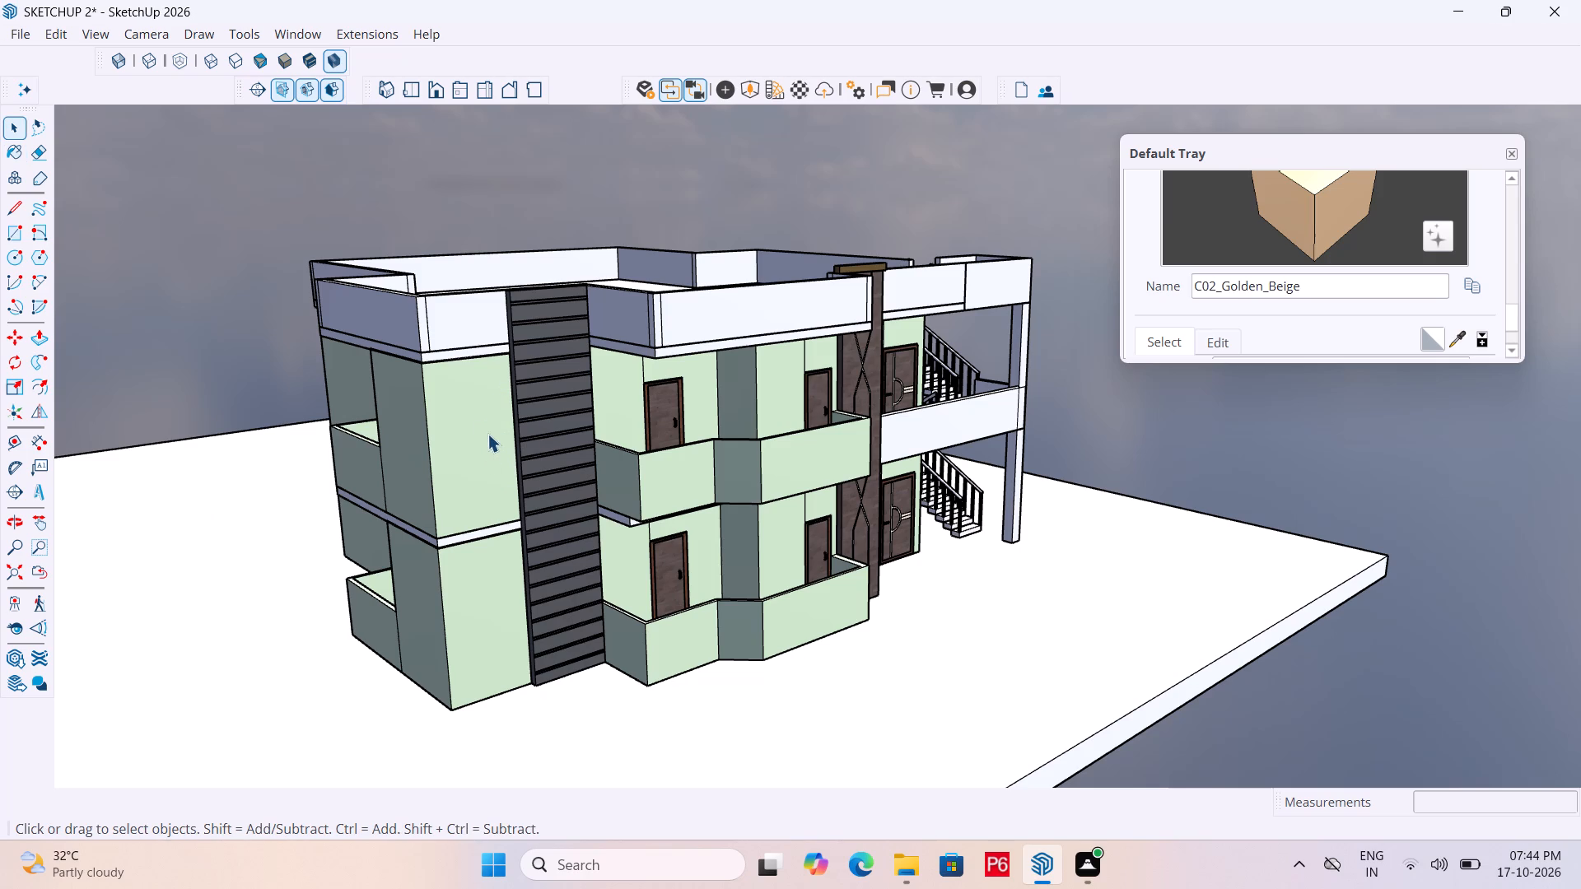
pyautogui.scroll(-2, 1205, 337)
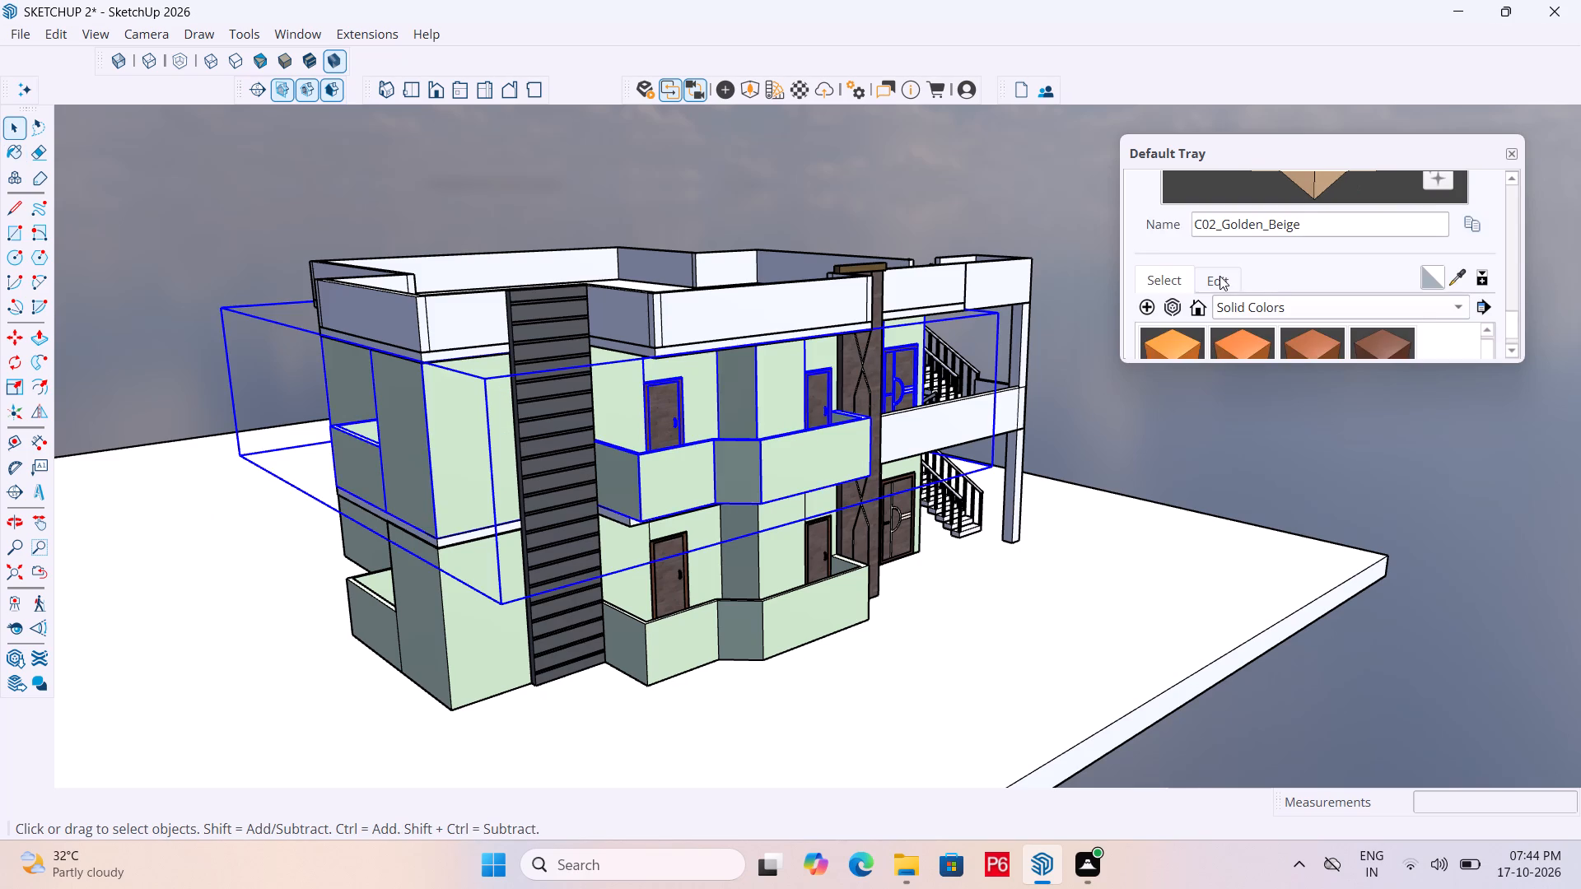
pyautogui.scroll(3, 1220, 276)
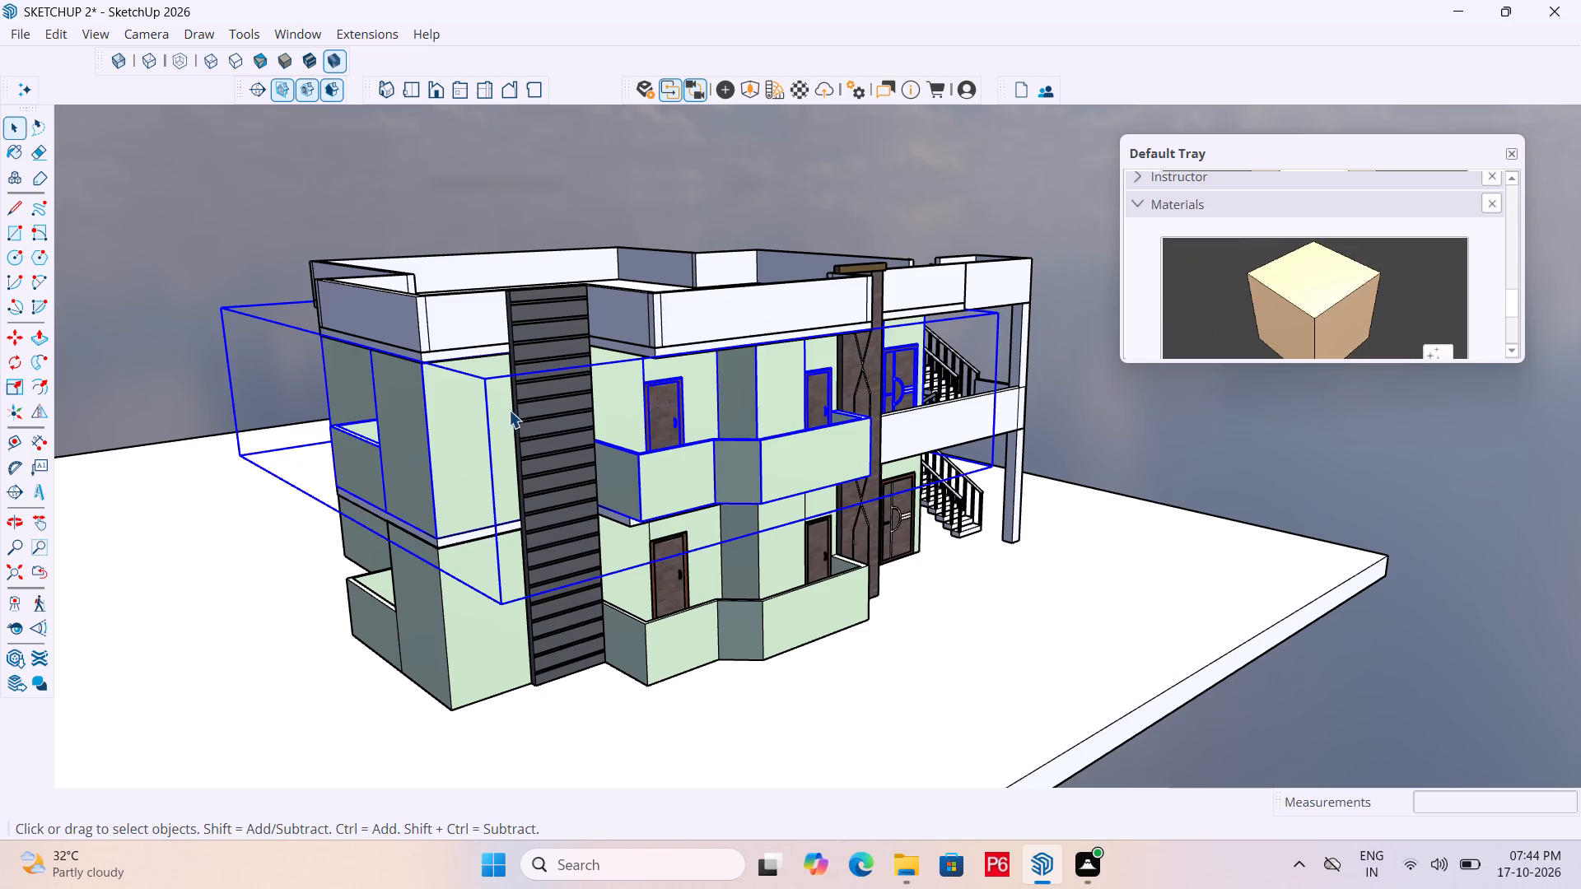
pyautogui.scroll(-2, 1418, 184)
pyautogui.scroll(-1, 1283, 282)
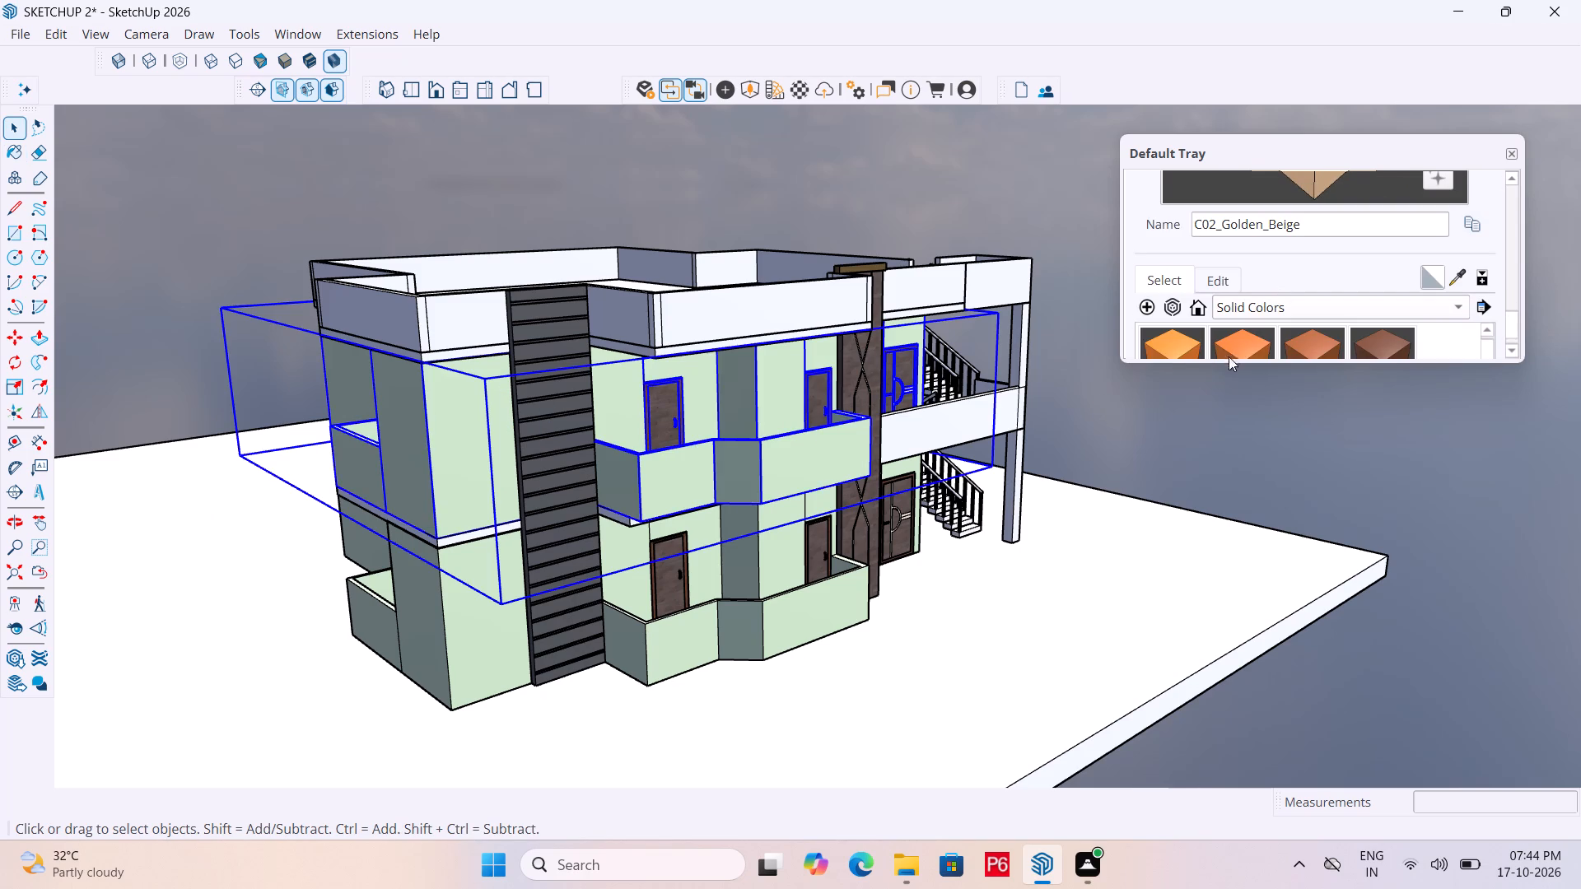
pyautogui.press('p')
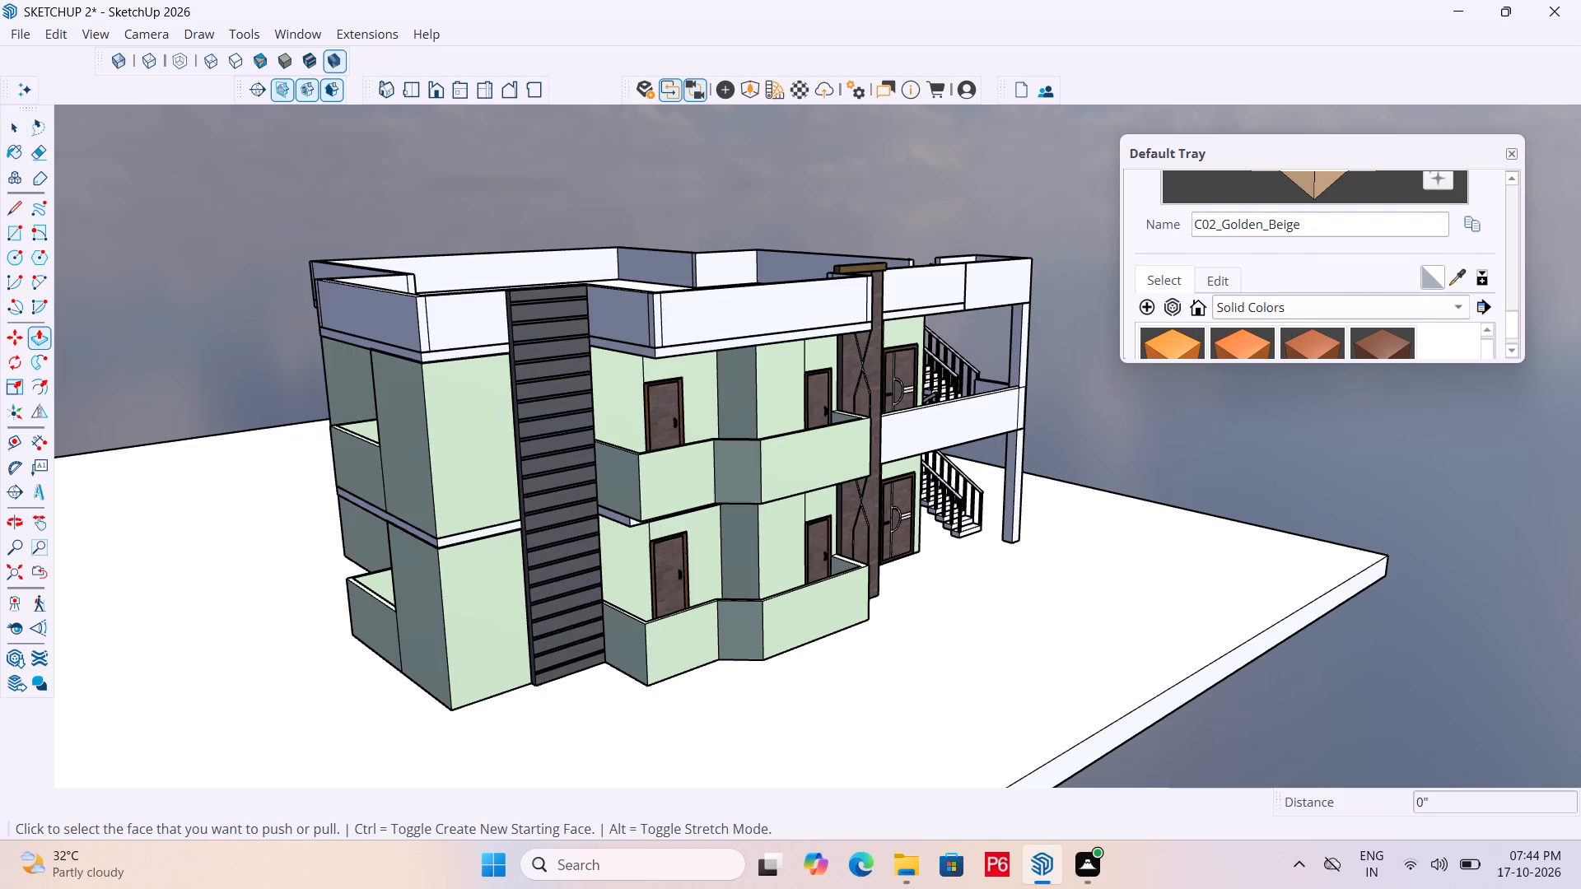
pyautogui.press('space')
pyautogui.scroll(-4, 1345, 214)
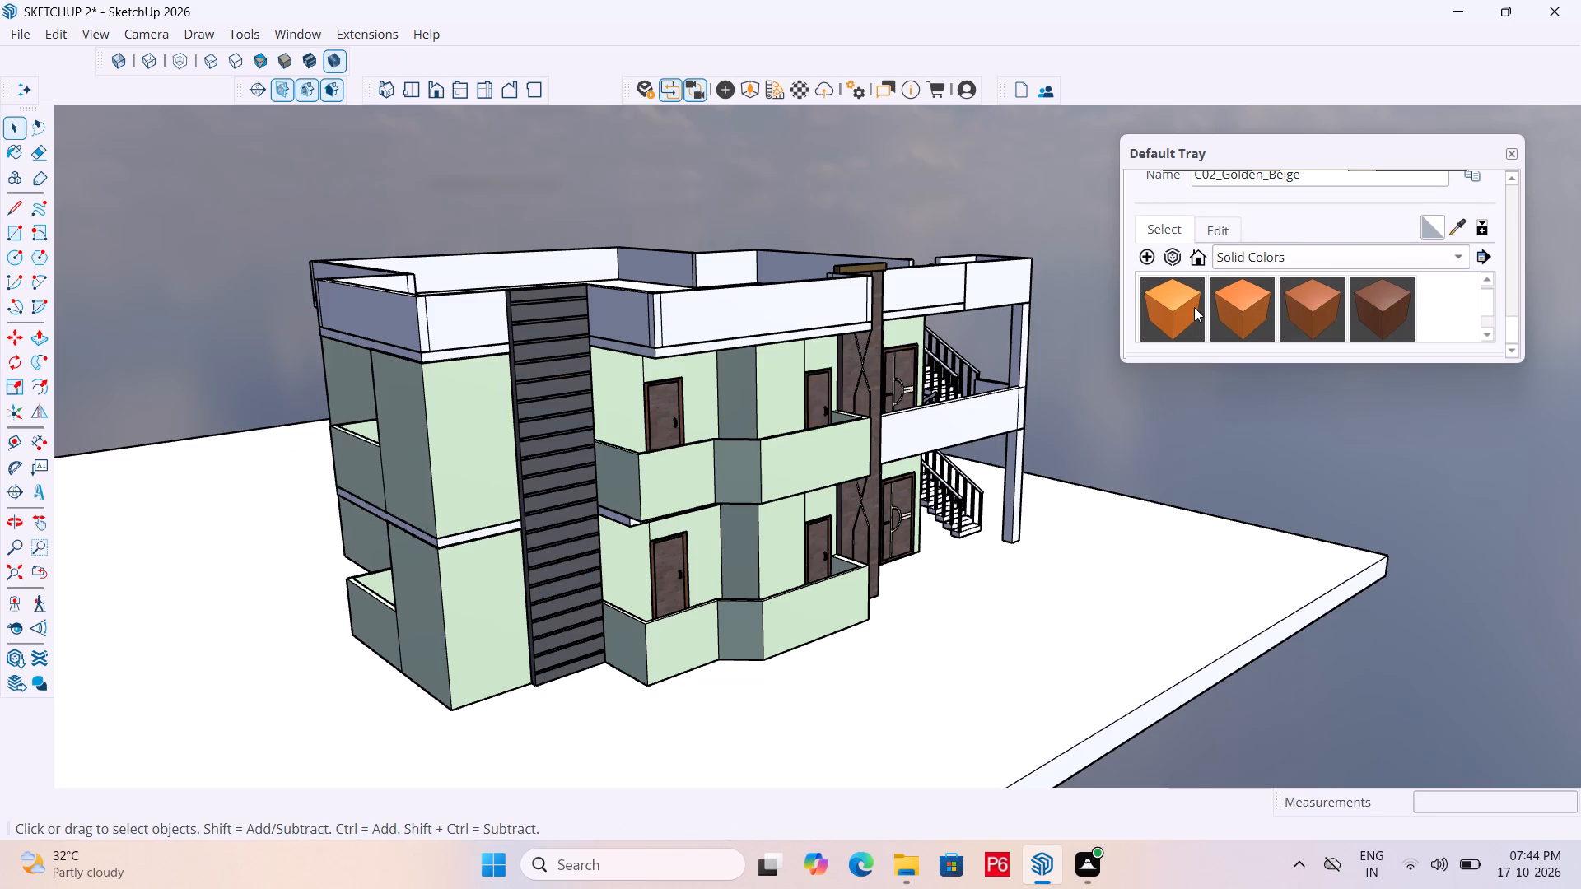
pyautogui.scroll(-5, 1262, 264)
pyautogui.scroll(6, 1330, 260)
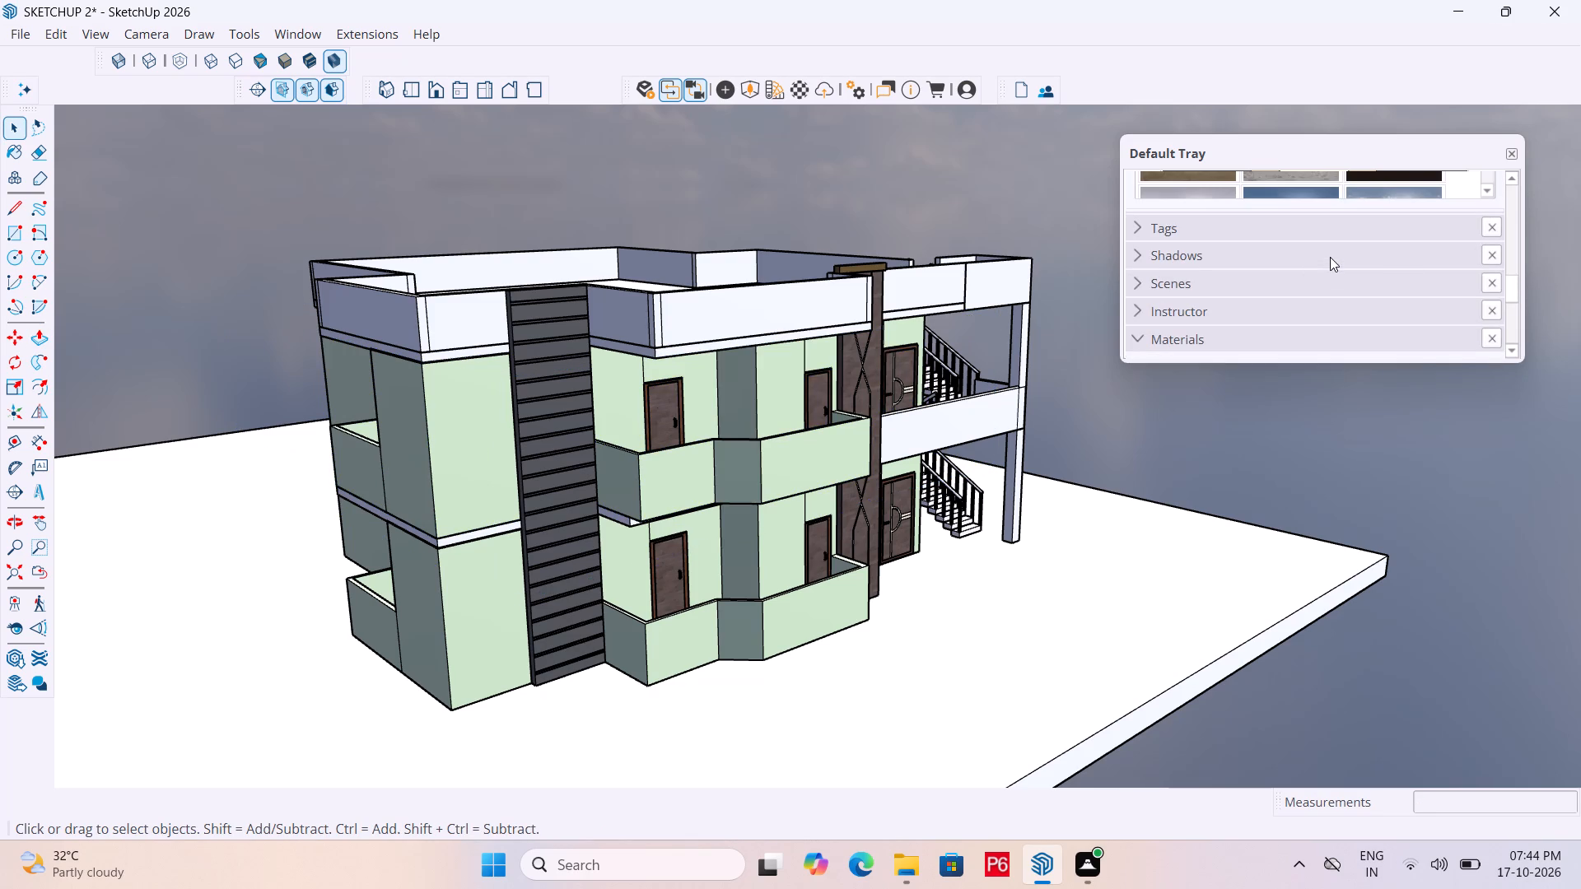
pyautogui.scroll(-8, 1331, 257)
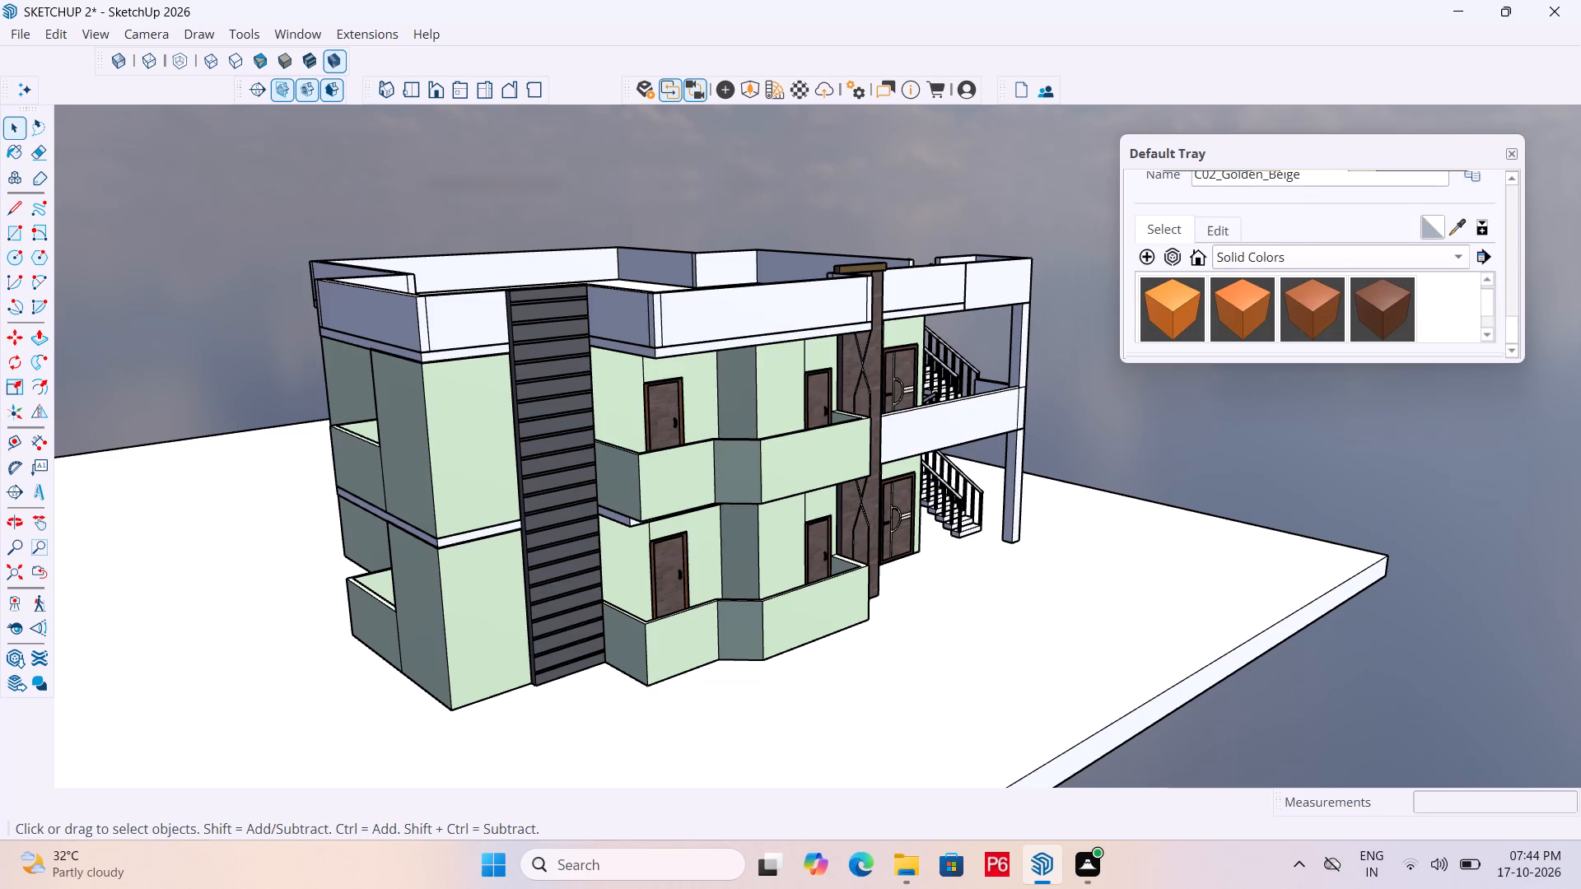
pyautogui.scroll(-5, 1294, 239)
pyautogui.scroll(16, 1302, 241)
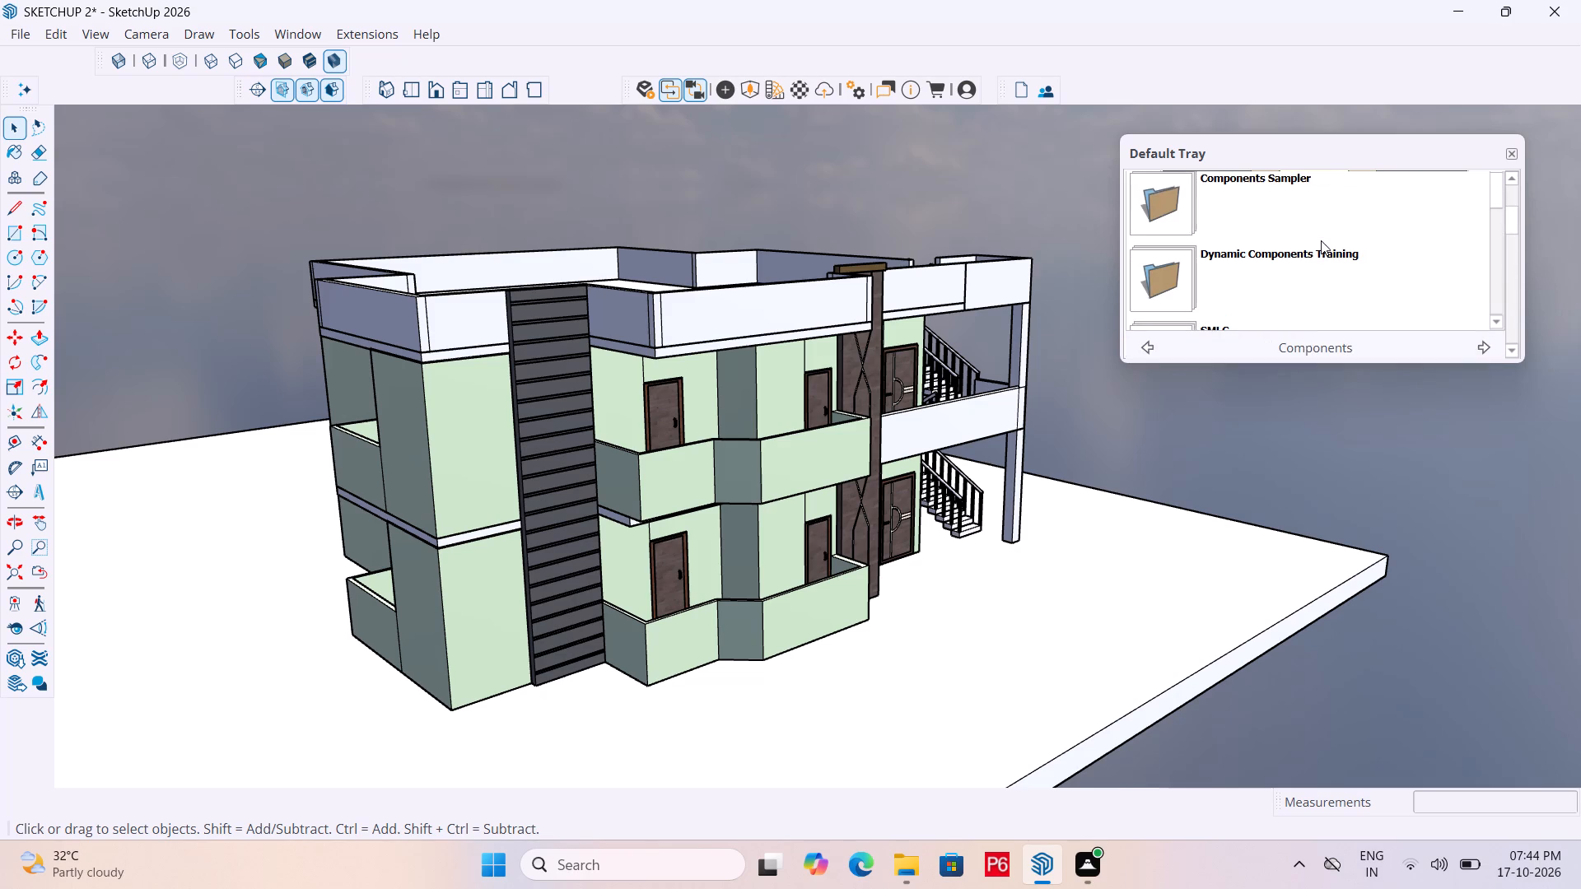
pyautogui.scroll(10, 1326, 235)
pyautogui.scroll(-12, 1308, 223)
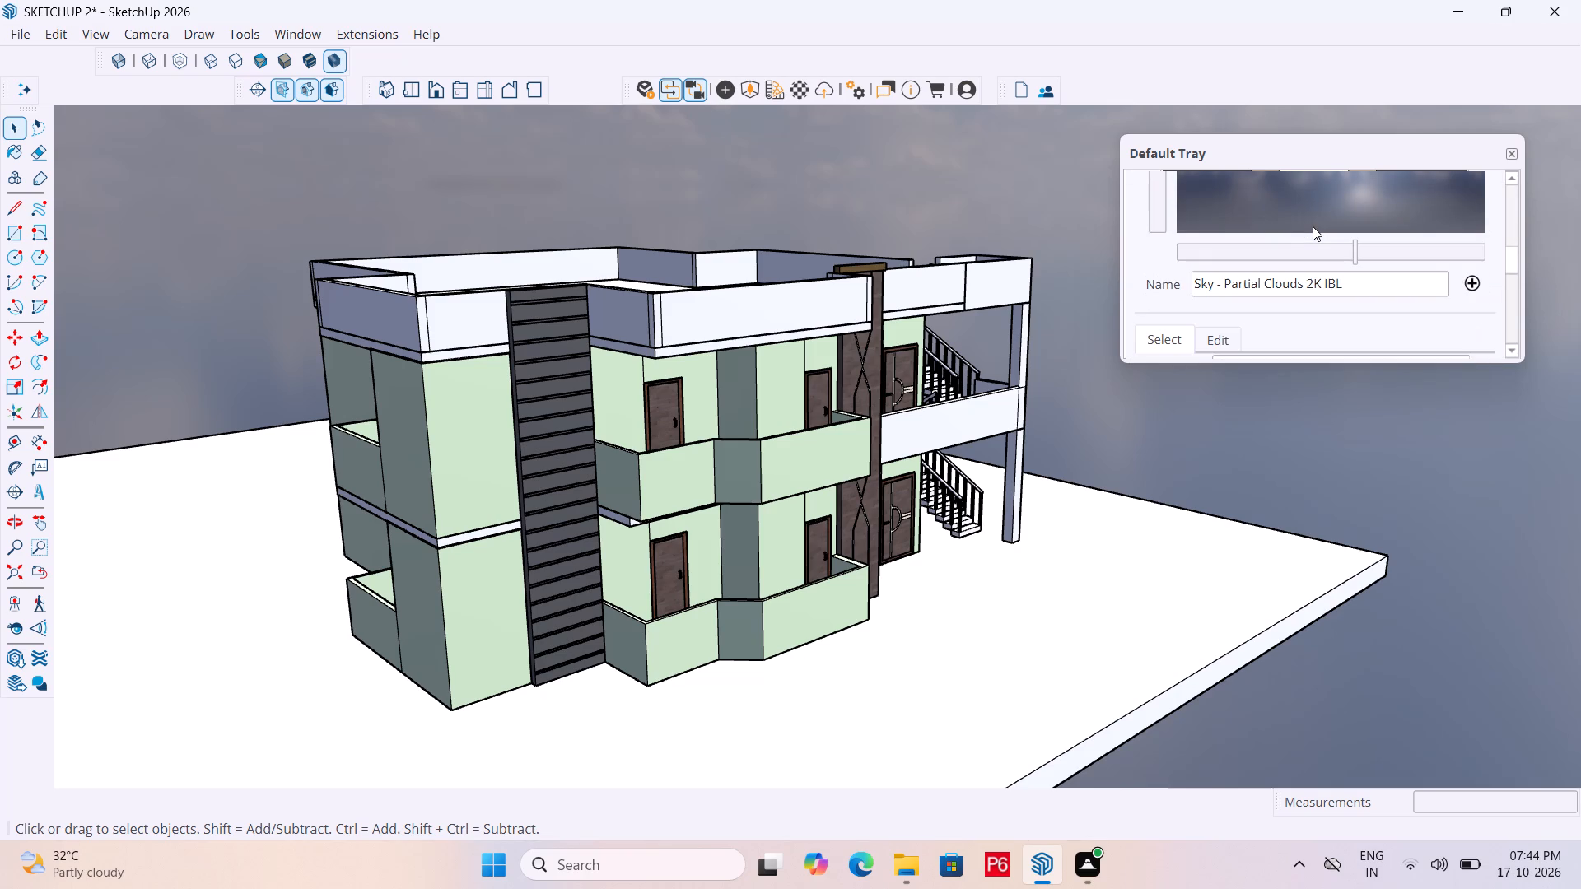
# Save the model.
pyautogui.hotkey('ctrl', 's')
pyautogui.hotkey('ctrl', 's')
# Try to paint the light-green walls and balcony parapets on both floors with E02_Pale_Lime from the Solid Colors collection.
pyautogui.scroll(-5, 1293, 267)
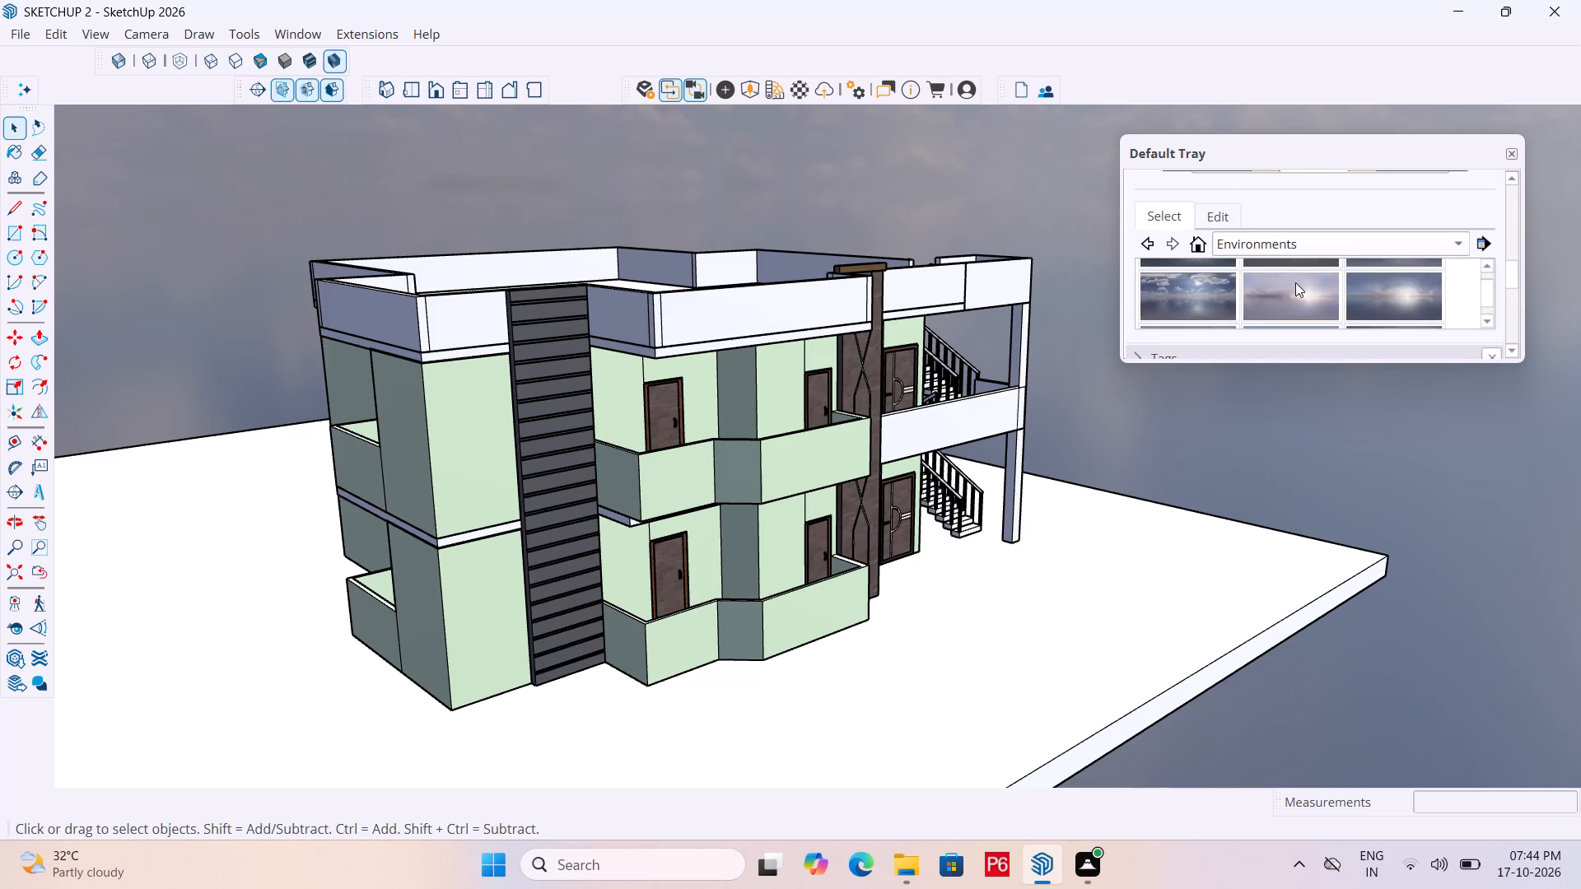
pyautogui.scroll(-10, 1296, 281)
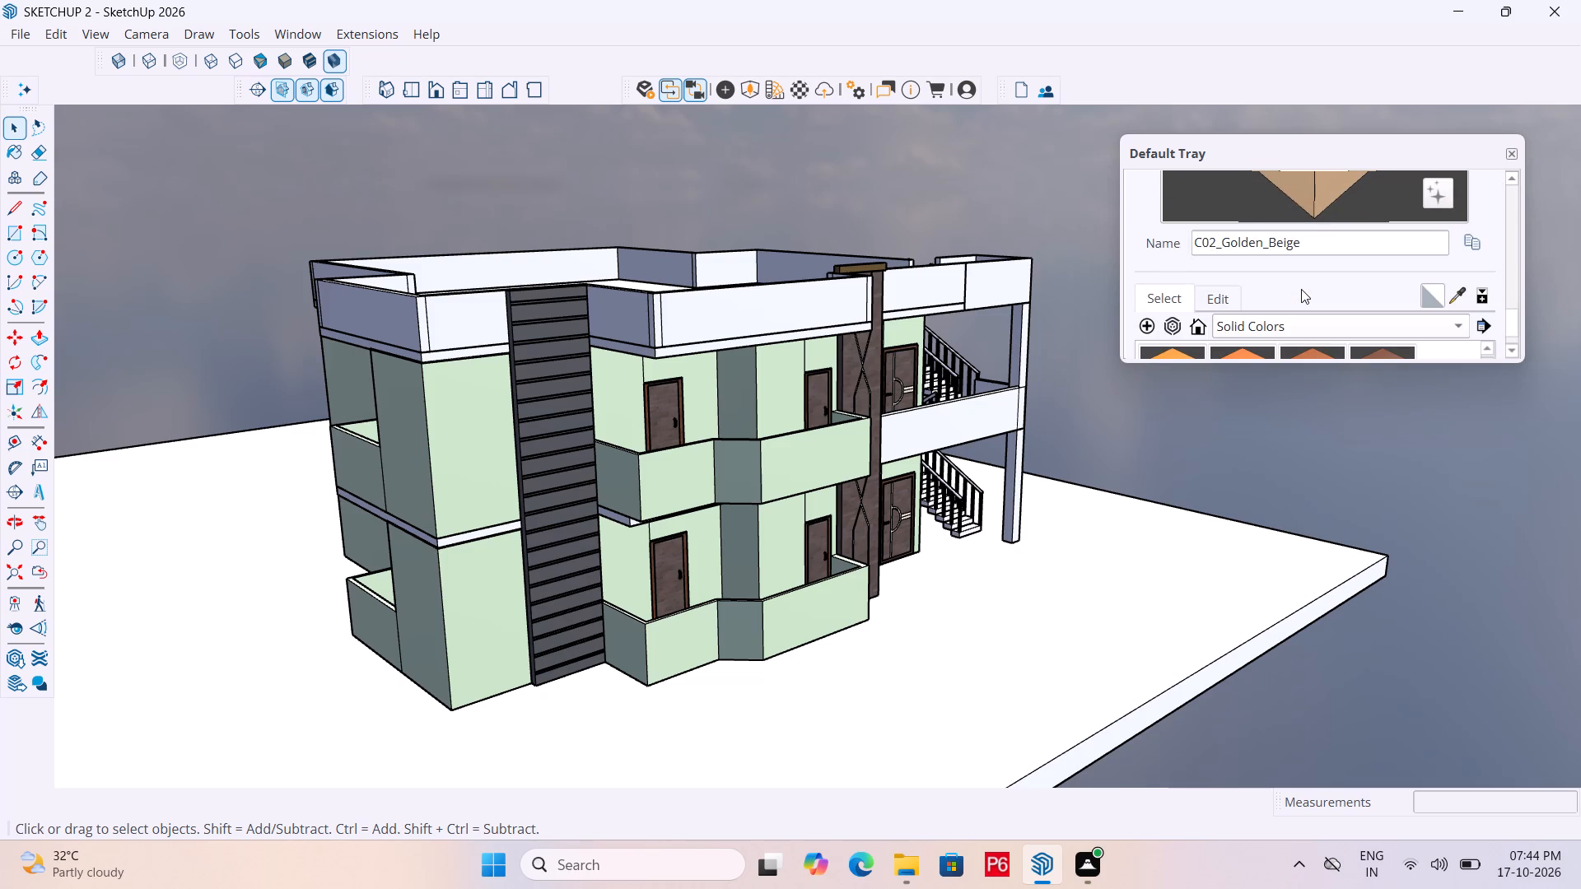
pyautogui.scroll(-3, 1301, 286)
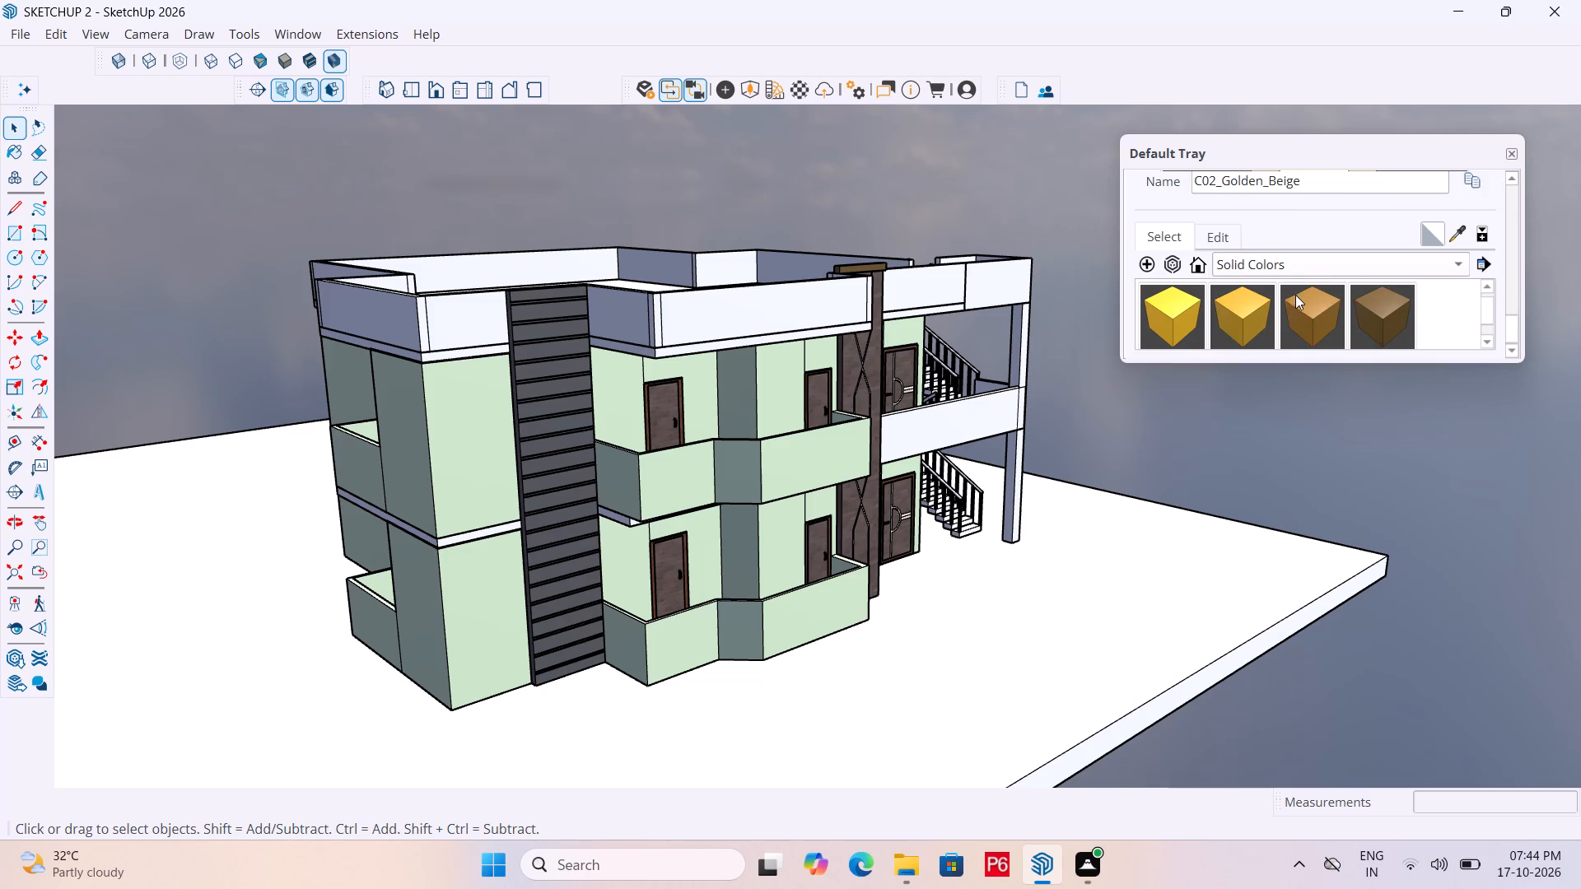
pyautogui.scroll(-3, 1229, 310)
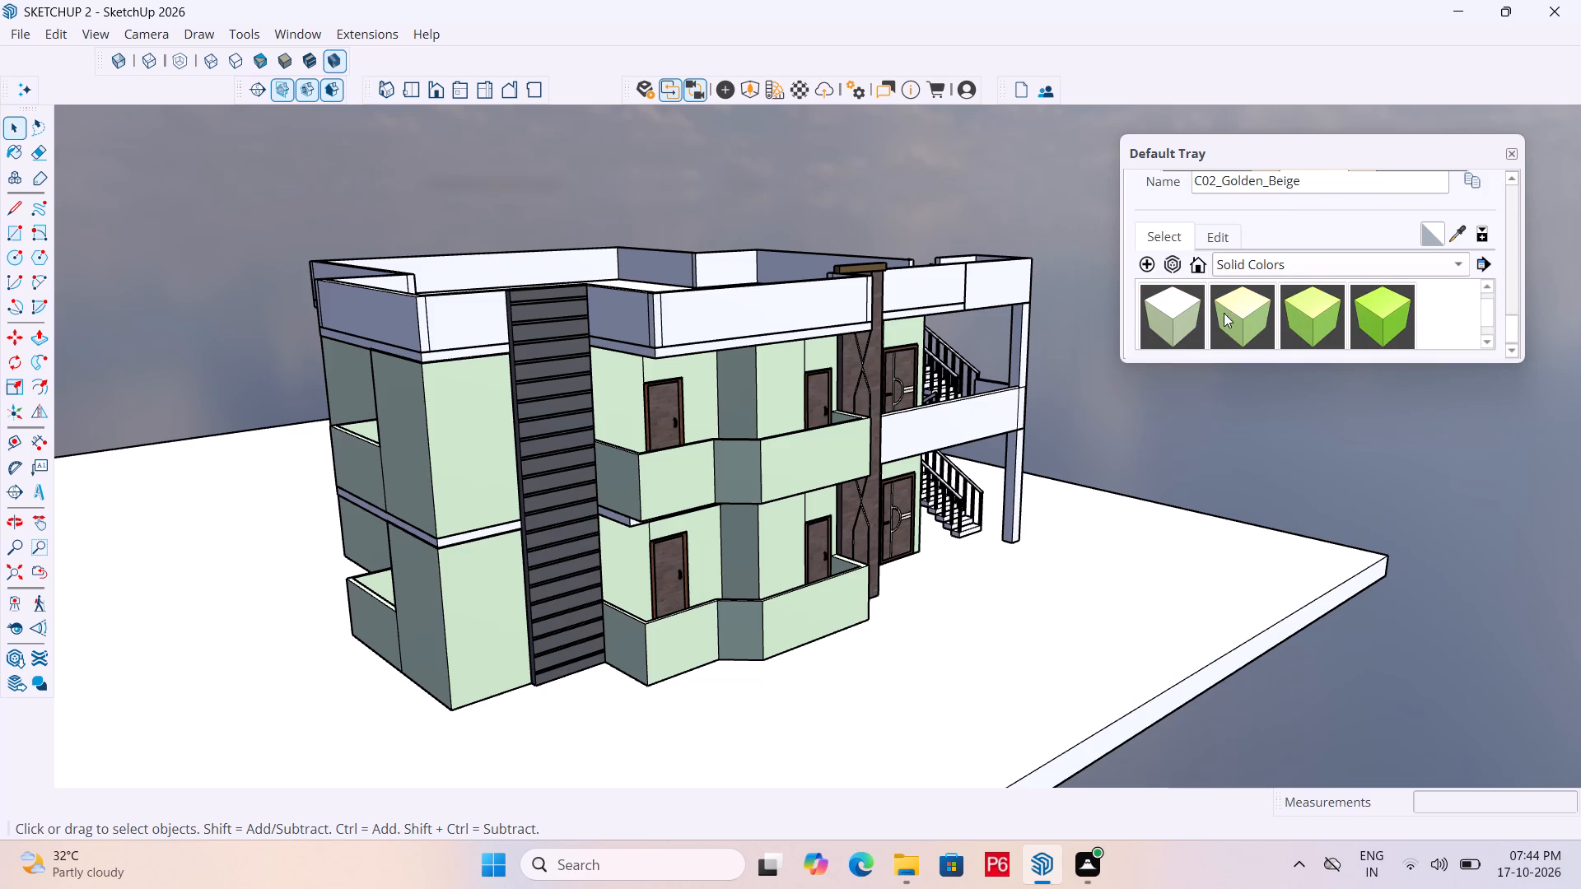
pyautogui.scroll(-2, 1217, 317)
pyautogui.scroll(-2, 1299, 286)
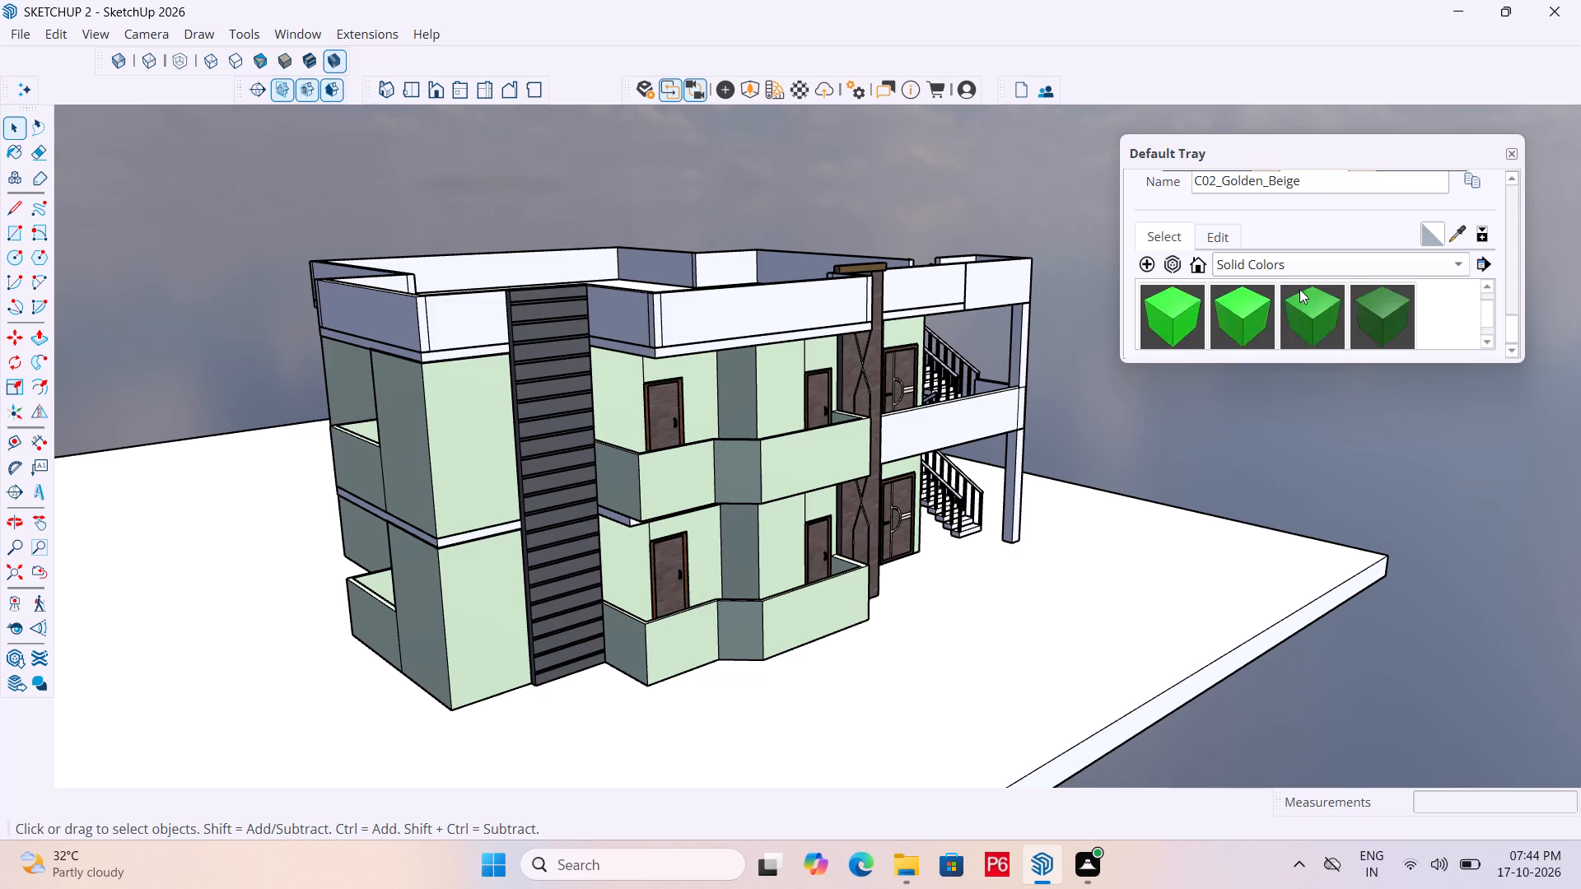
pyautogui.scroll(-16, 1299, 289)
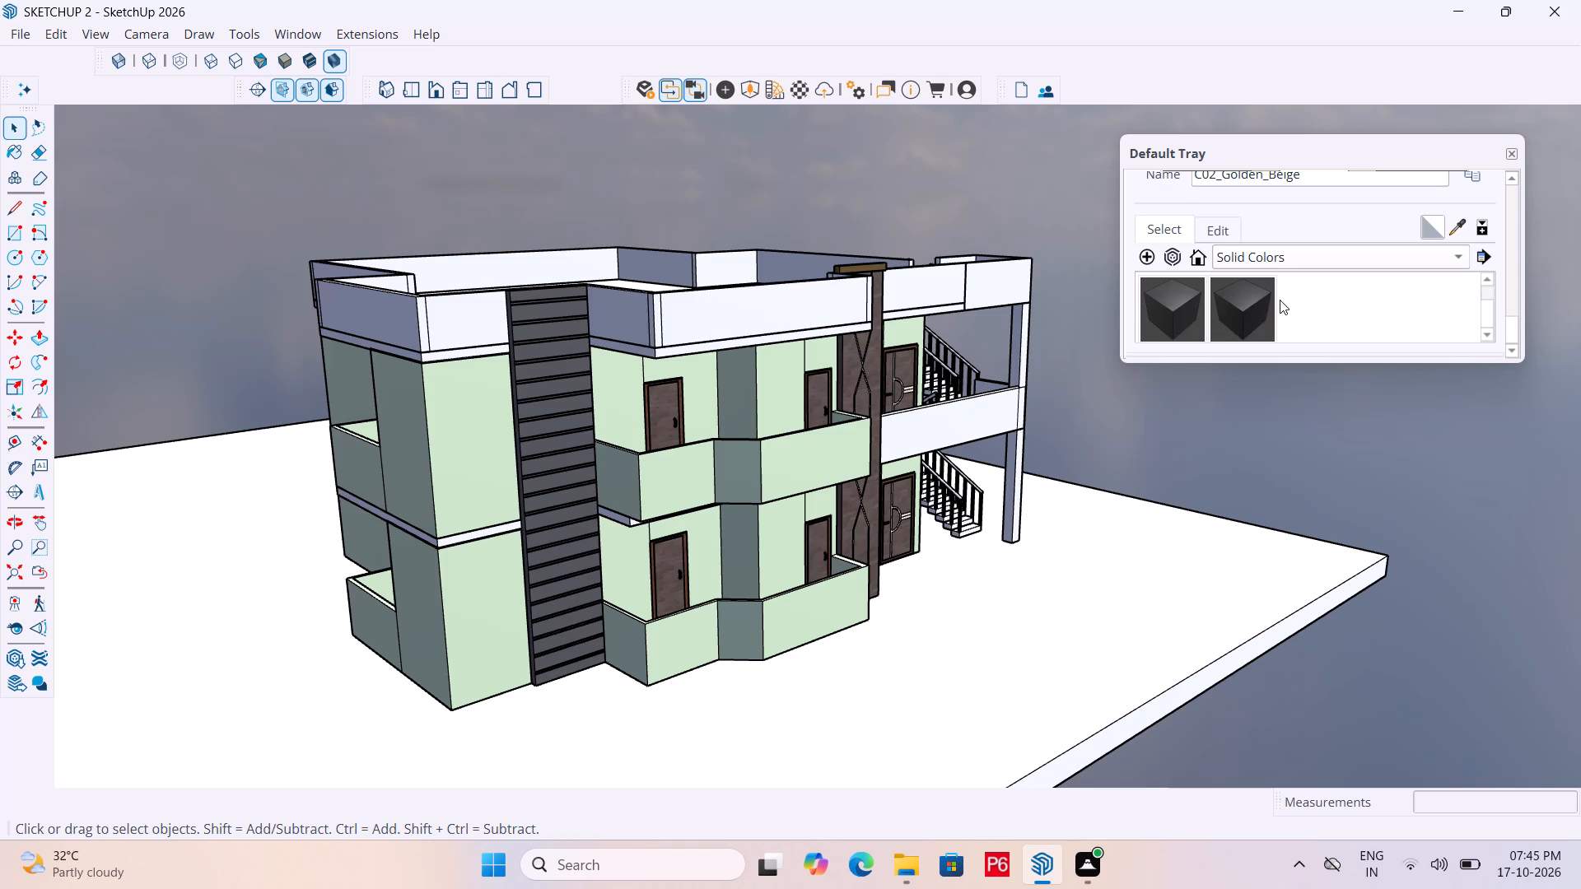
pyautogui.scroll(14, 1244, 296)
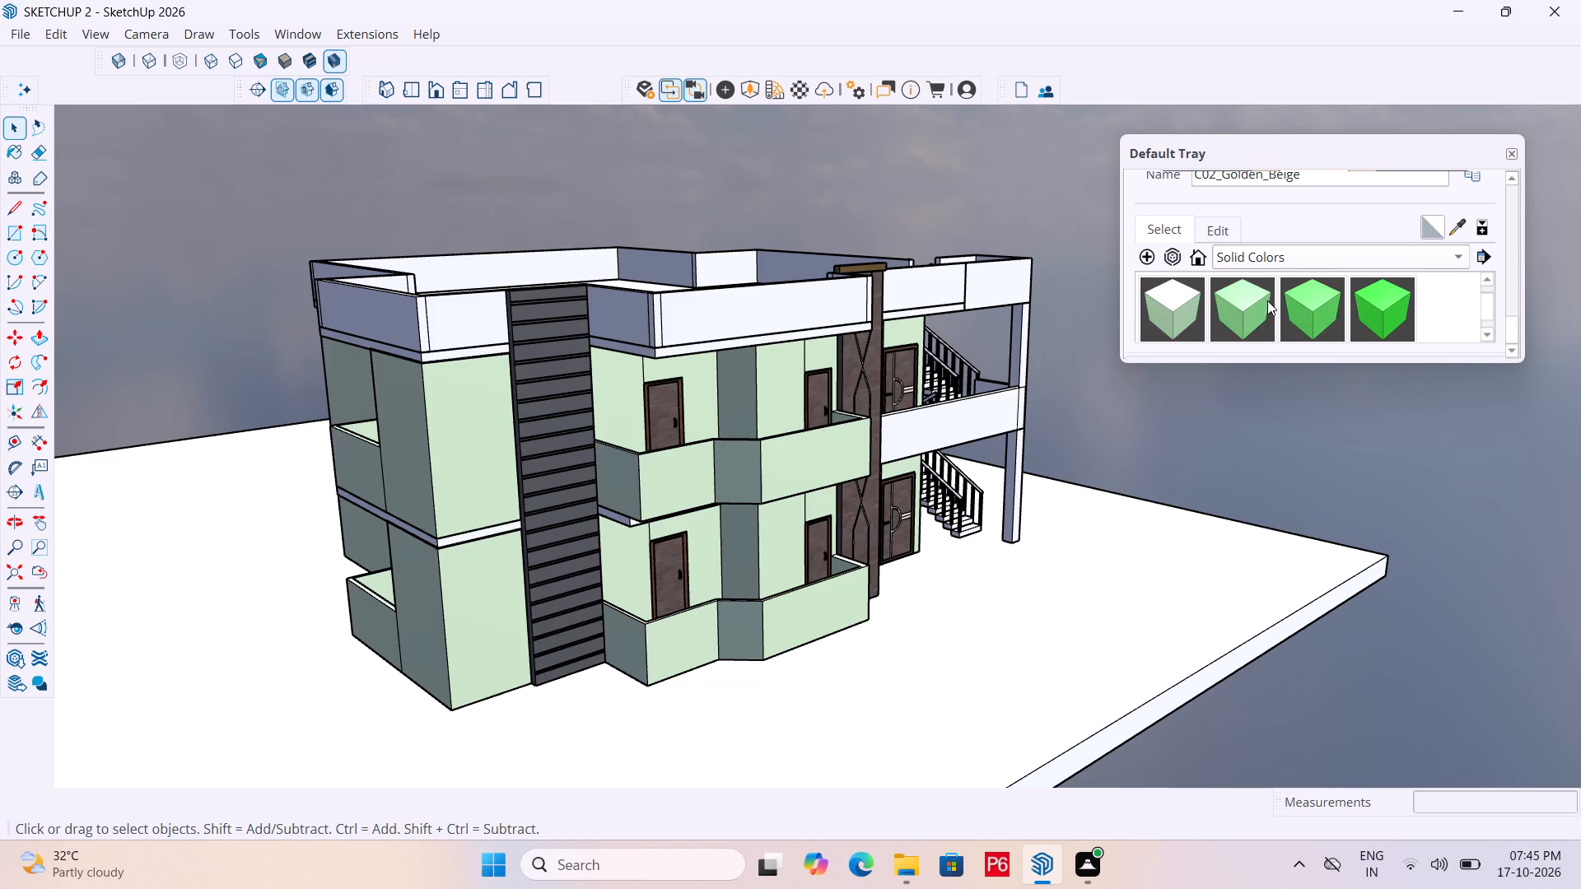
pyautogui.scroll(1, 1206, 319)
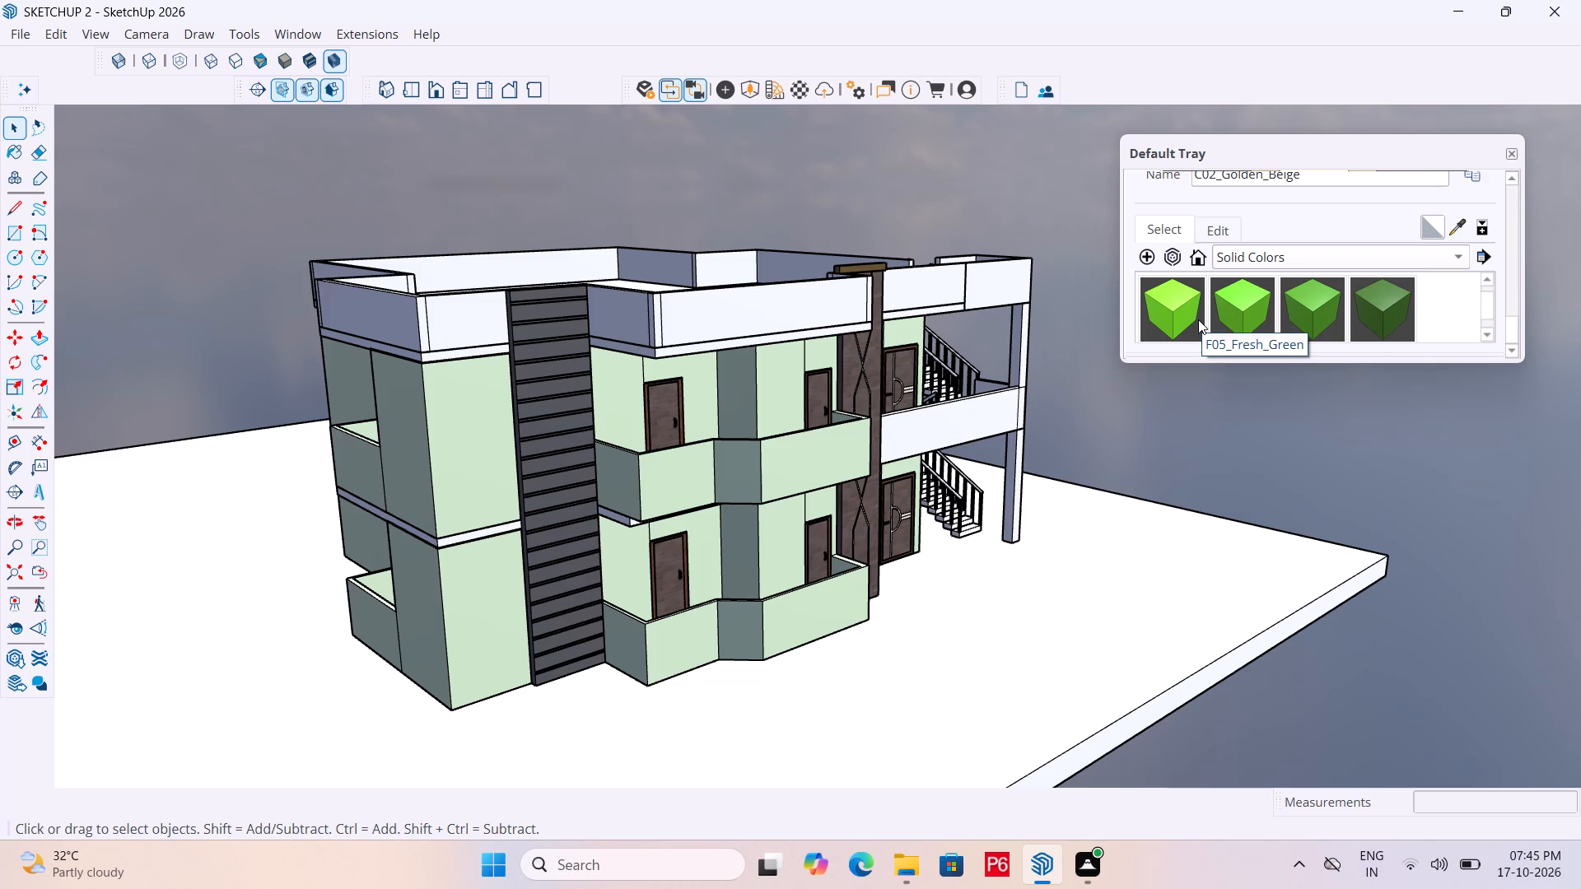
pyautogui.scroll(3, 1198, 319)
pyautogui.click(1242, 315)
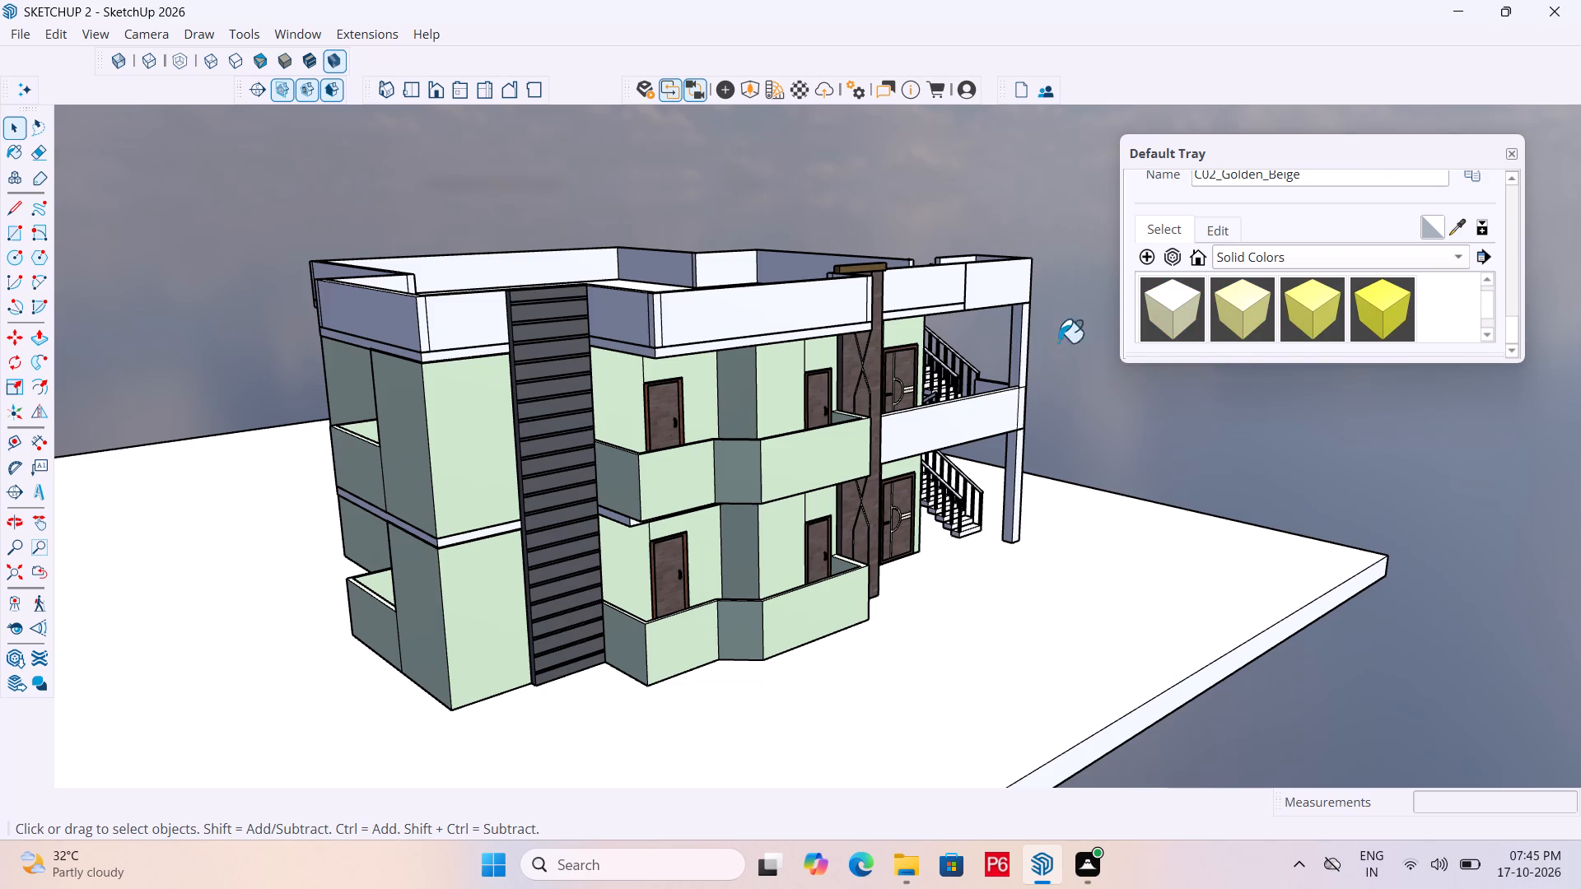
pyautogui.click(459, 398)
pyautogui.click(470, 560)
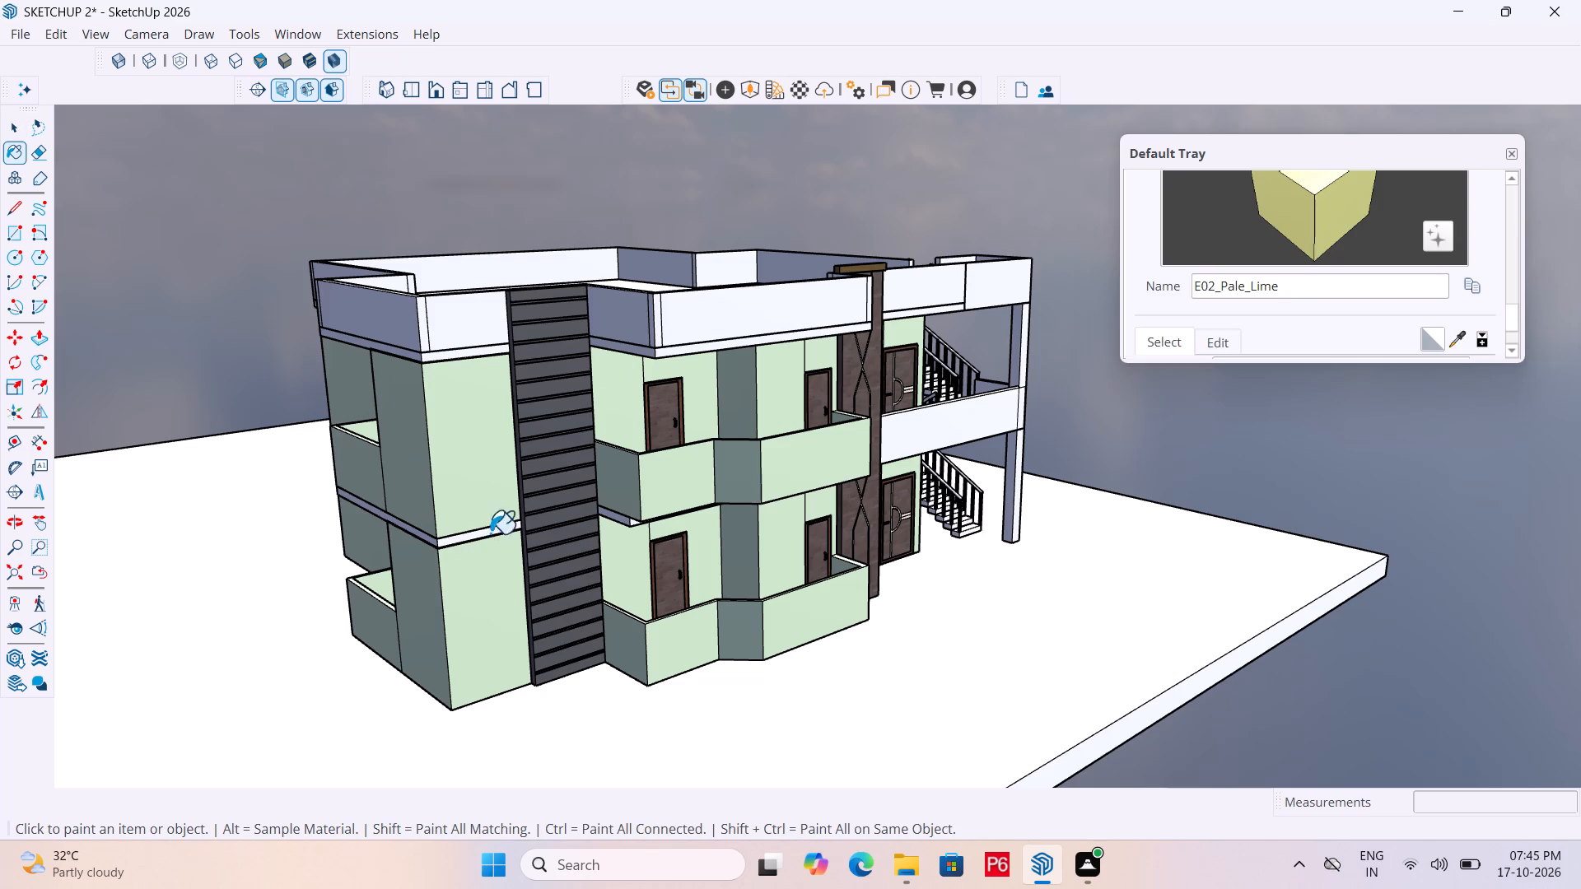
pyautogui.click(627, 403)
pyautogui.click(633, 481)
pyautogui.moveTo(697, 631); pyautogui.dragTo(709, 612)
pyautogui.click(730, 573)
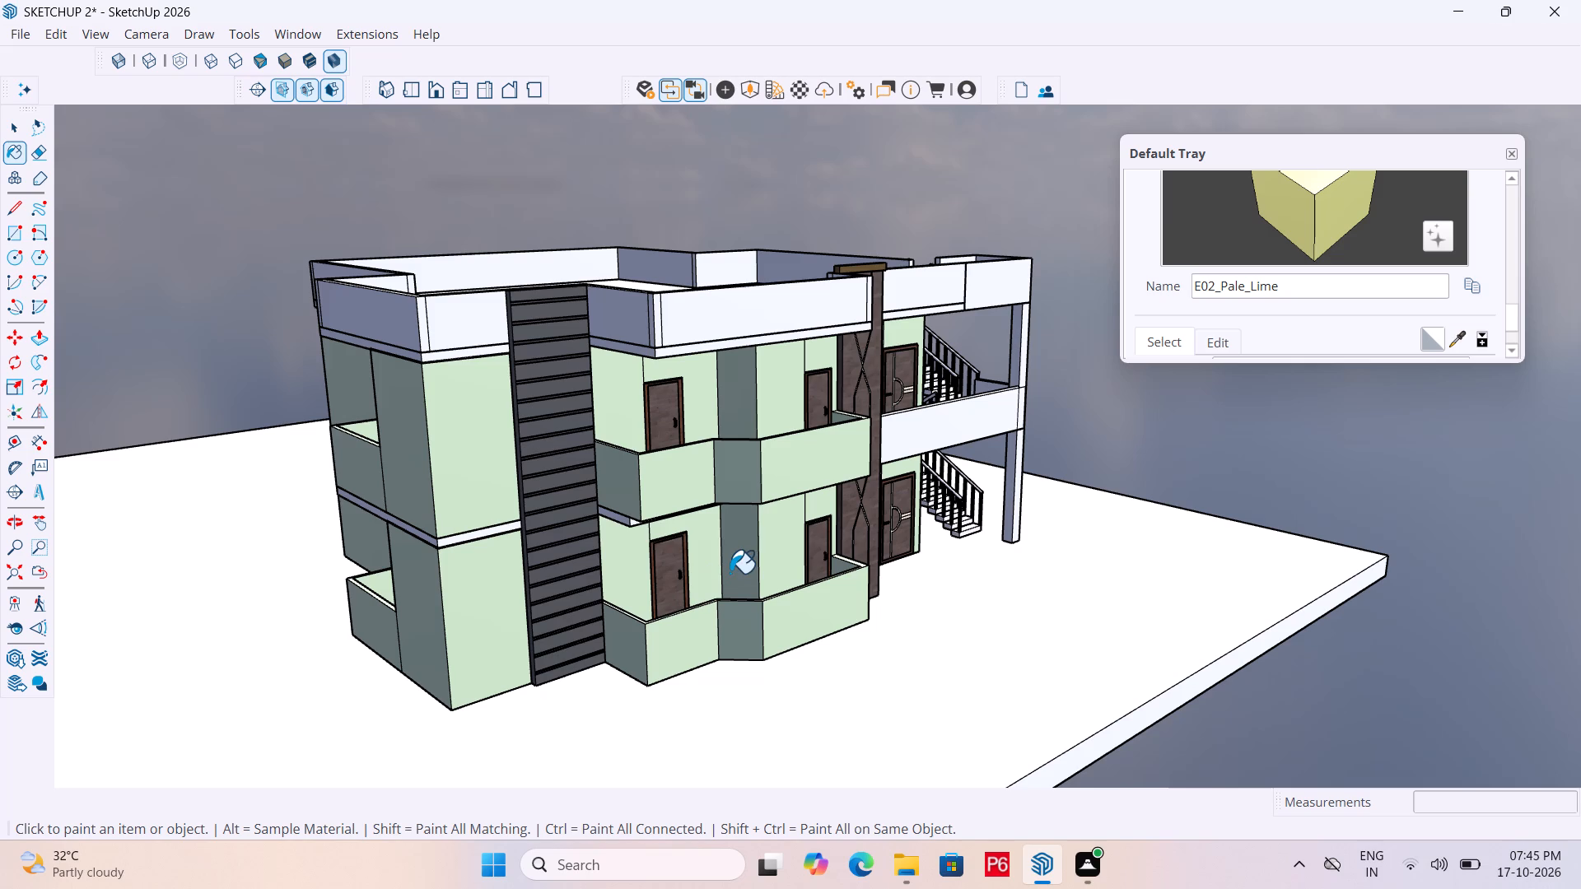
pyautogui.click(632, 557)
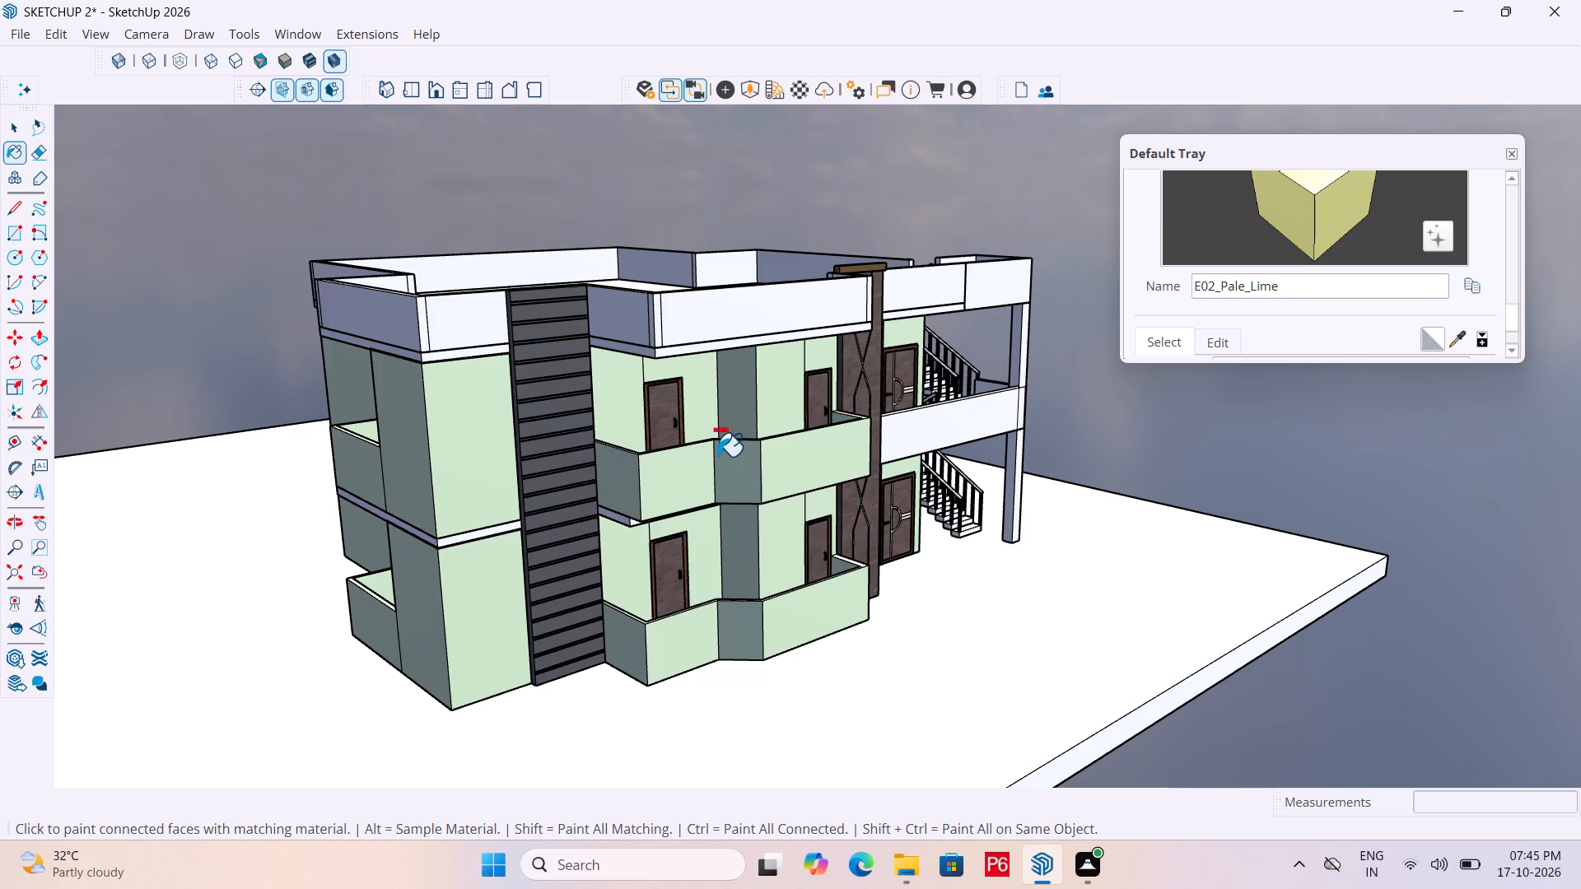
# Save the model.
pyautogui.hotkey('ctrl', 's')
# Examine the building's facades from all sides, including the rear balconies and the external staircase.
pyautogui.scroll(-3, 557, 477)
pyautogui.press('space')
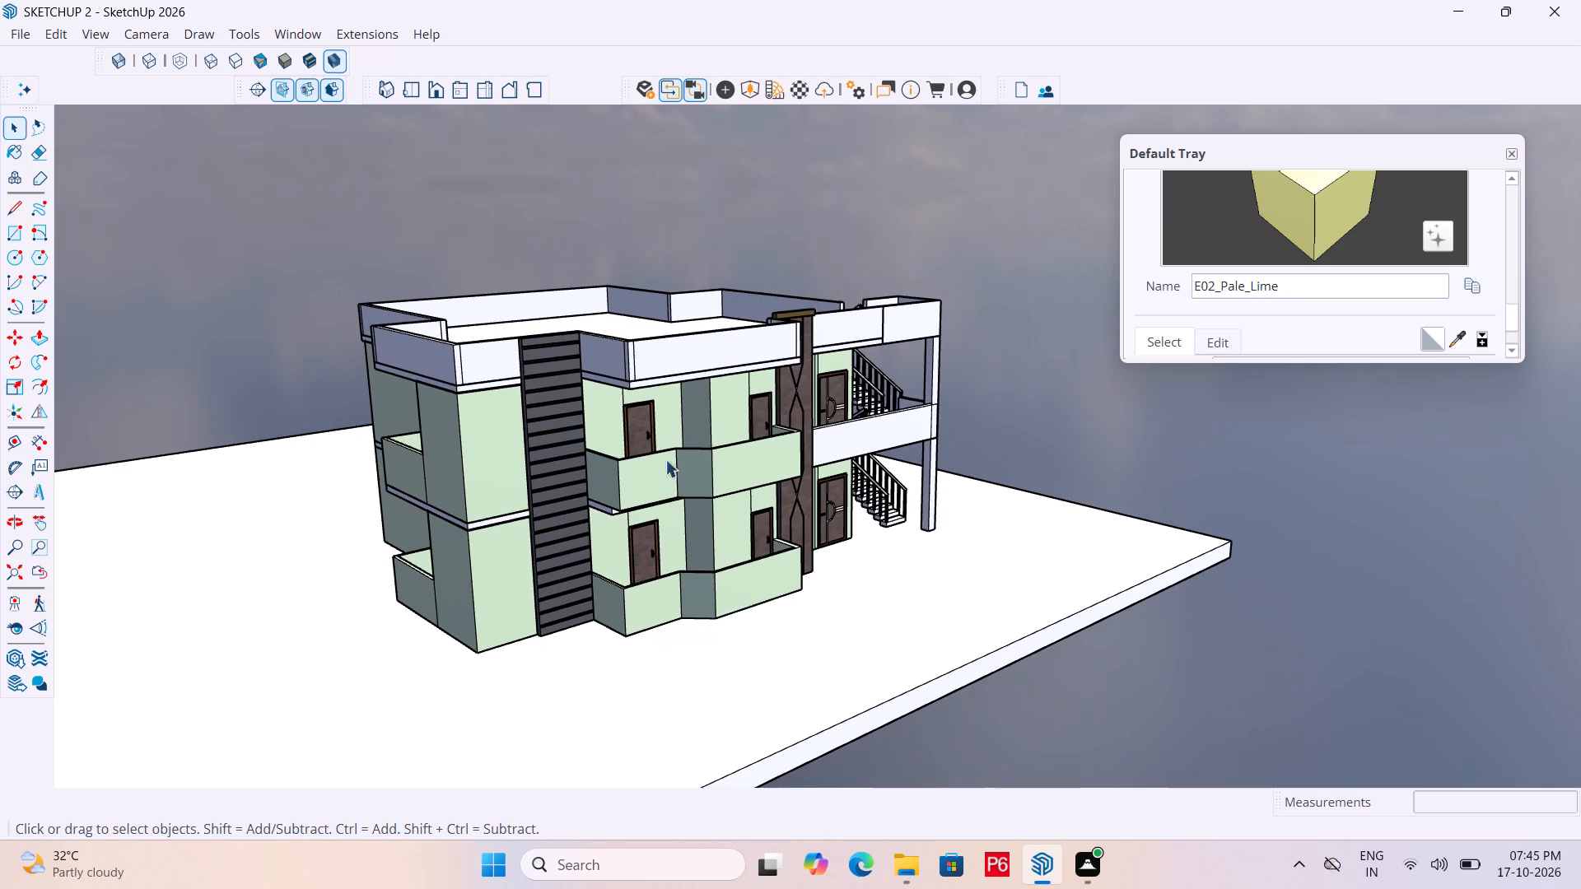
pyautogui.moveTo(694, 410); pyautogui.dragTo(753, 426, button='middle')
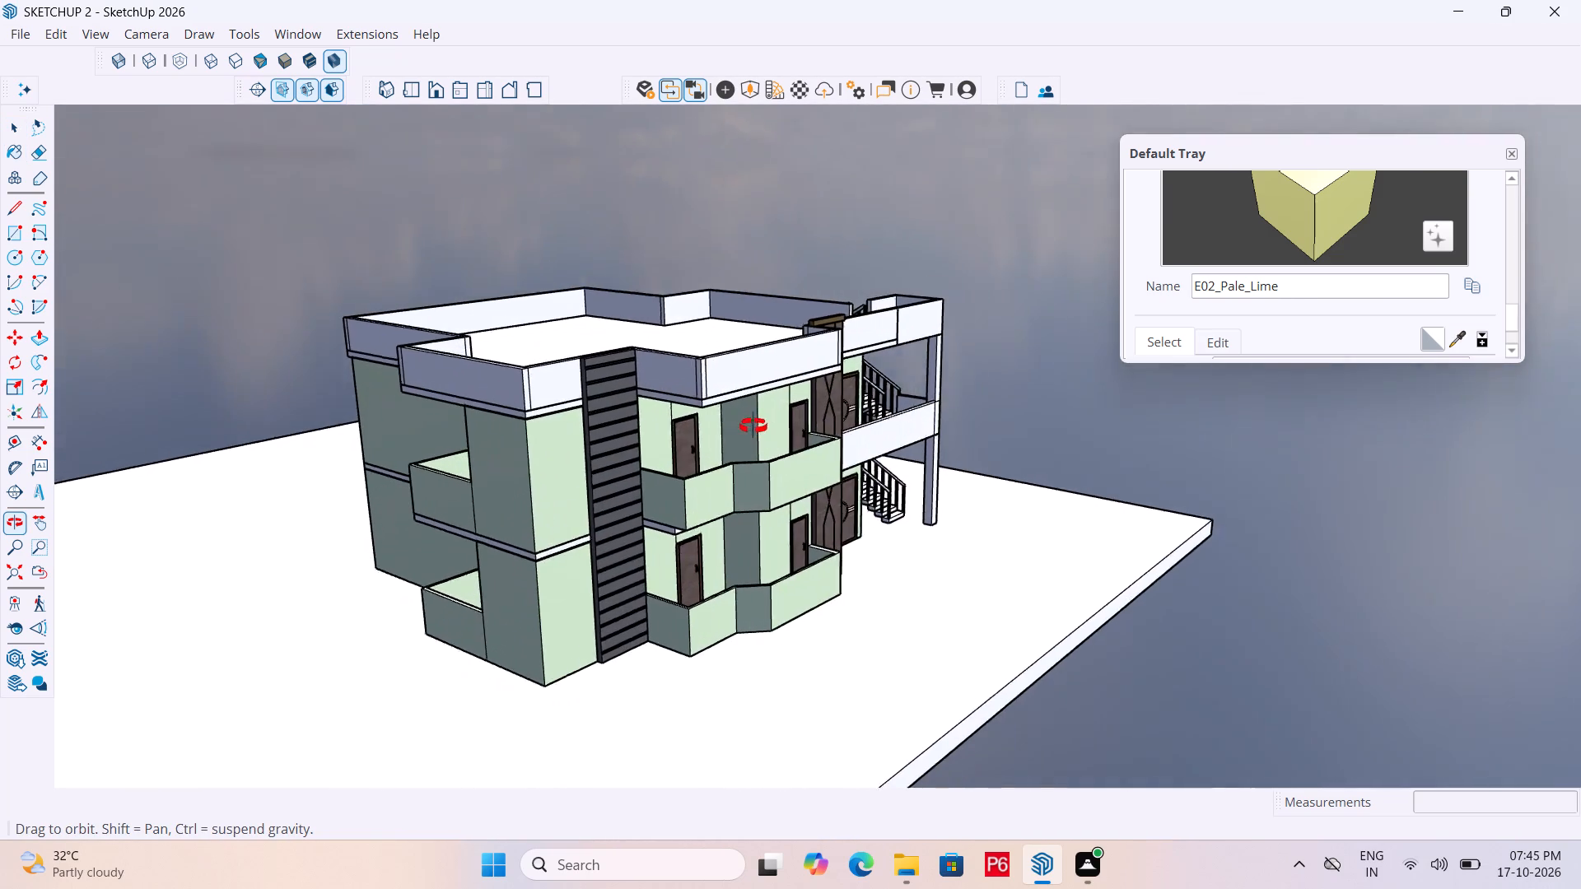
pyautogui.moveTo(753, 426); pyautogui.dragTo(917, 416, button='middle')
pyautogui.moveTo(545, 459); pyautogui.dragTo(1070, 477, button='middle')
pyautogui.moveTo(693, 459); pyautogui.dragTo(717, 464, button='middle')
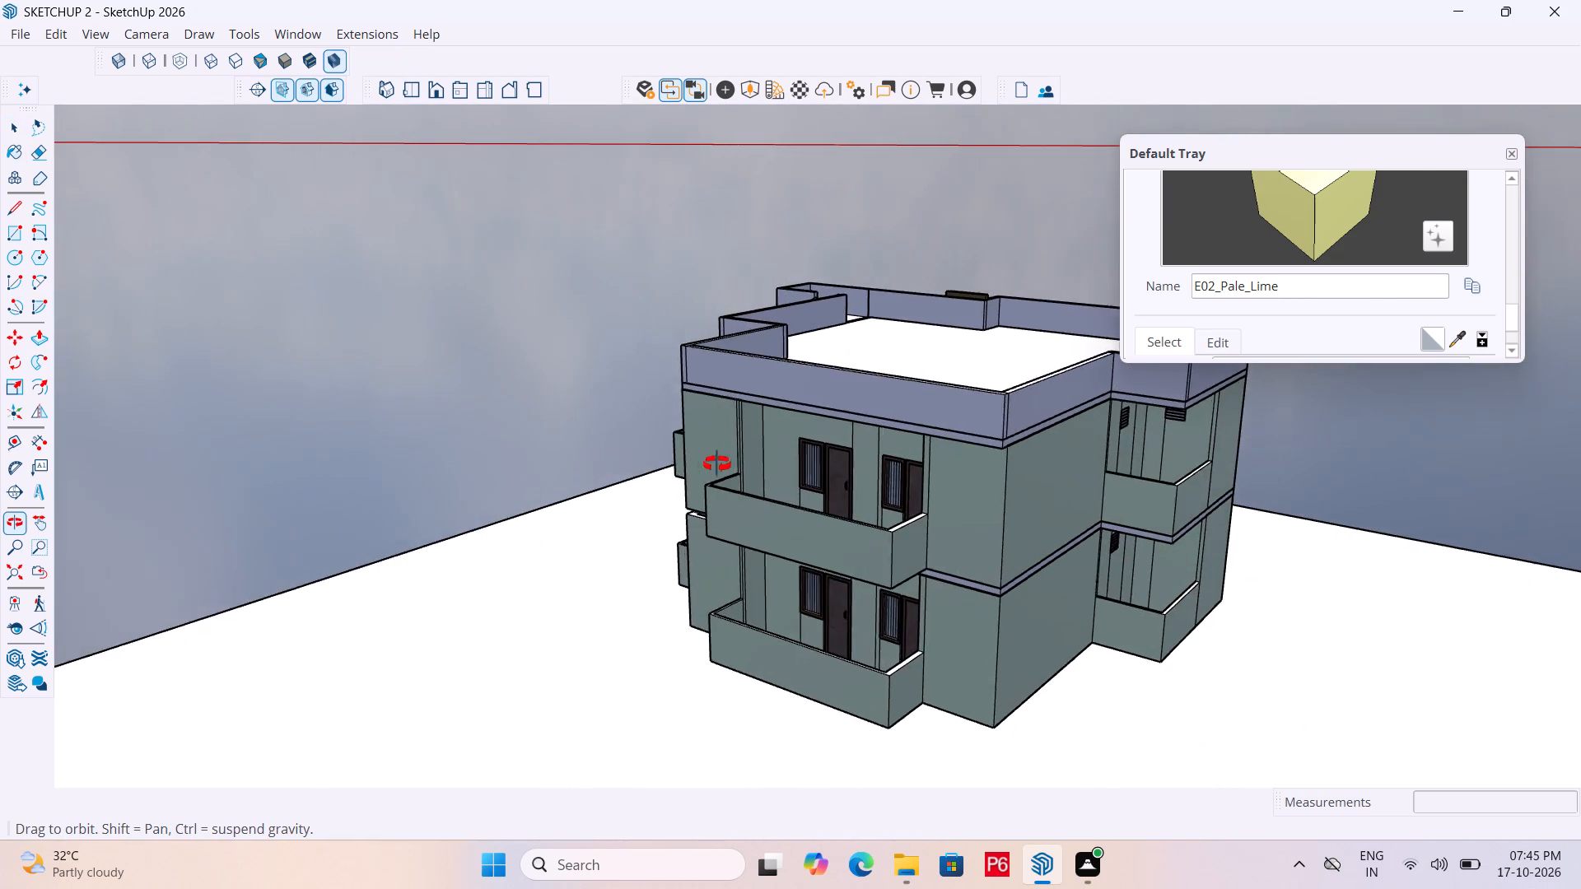
pyautogui.moveTo(717, 464); pyautogui.dragTo(1262, 487, button='middle')
pyautogui.moveTo(663, 408); pyautogui.dragTo(1334, 412, button='middle')
pyautogui.moveTo(673, 413); pyautogui.dragTo(731, 413, button='middle')
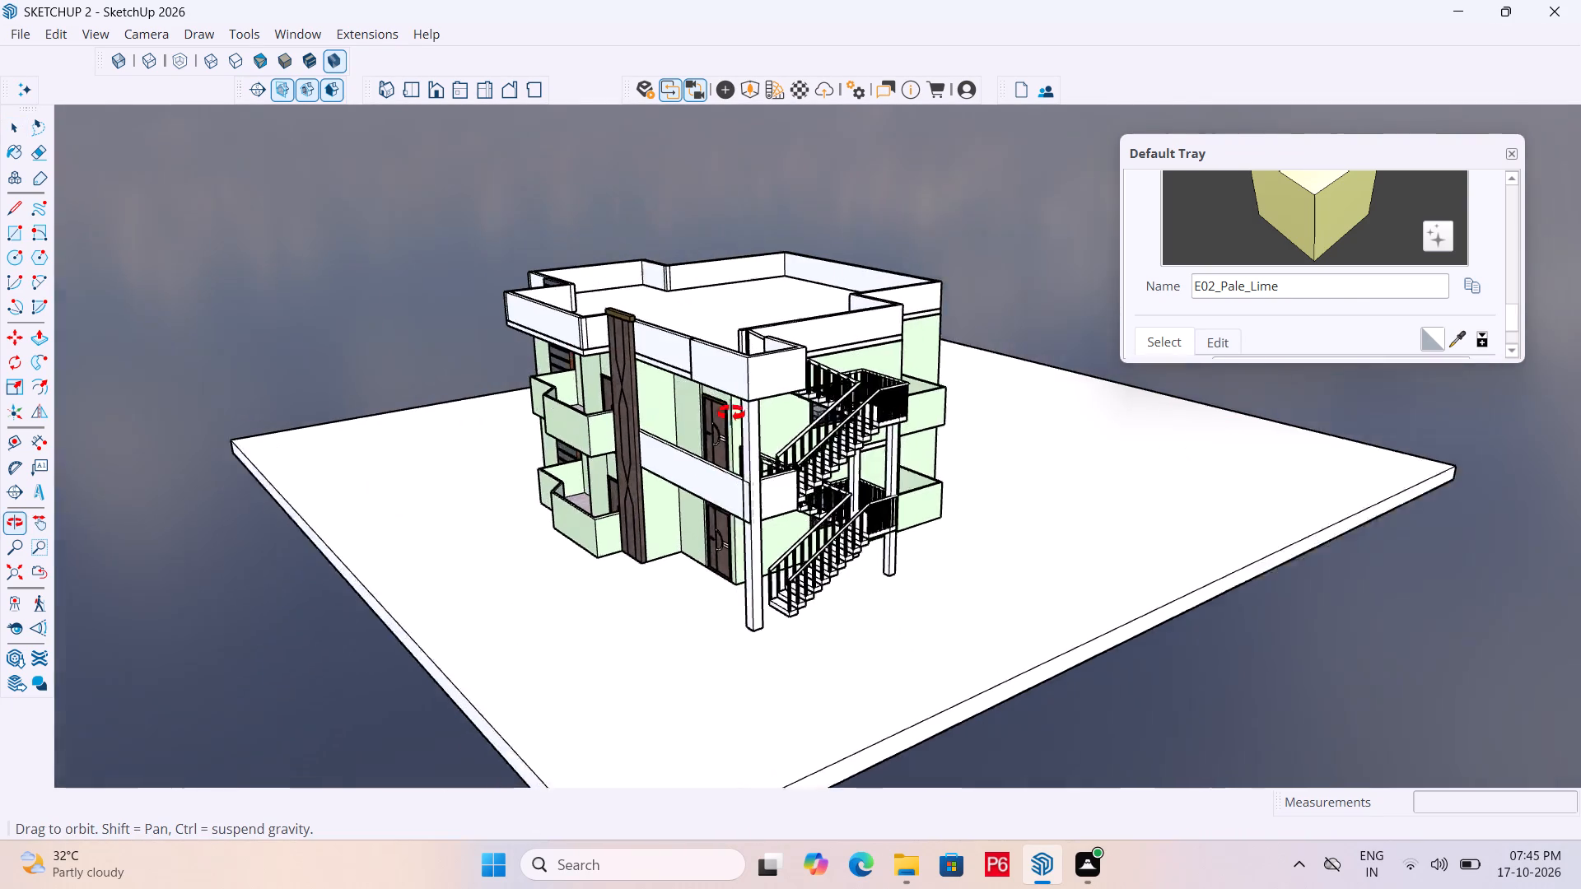
pyautogui.moveTo(731, 413); pyautogui.dragTo(111, 414, button='middle')
pyautogui.moveTo(1037, 502); pyautogui.dragTo(915, 226, button='middle')
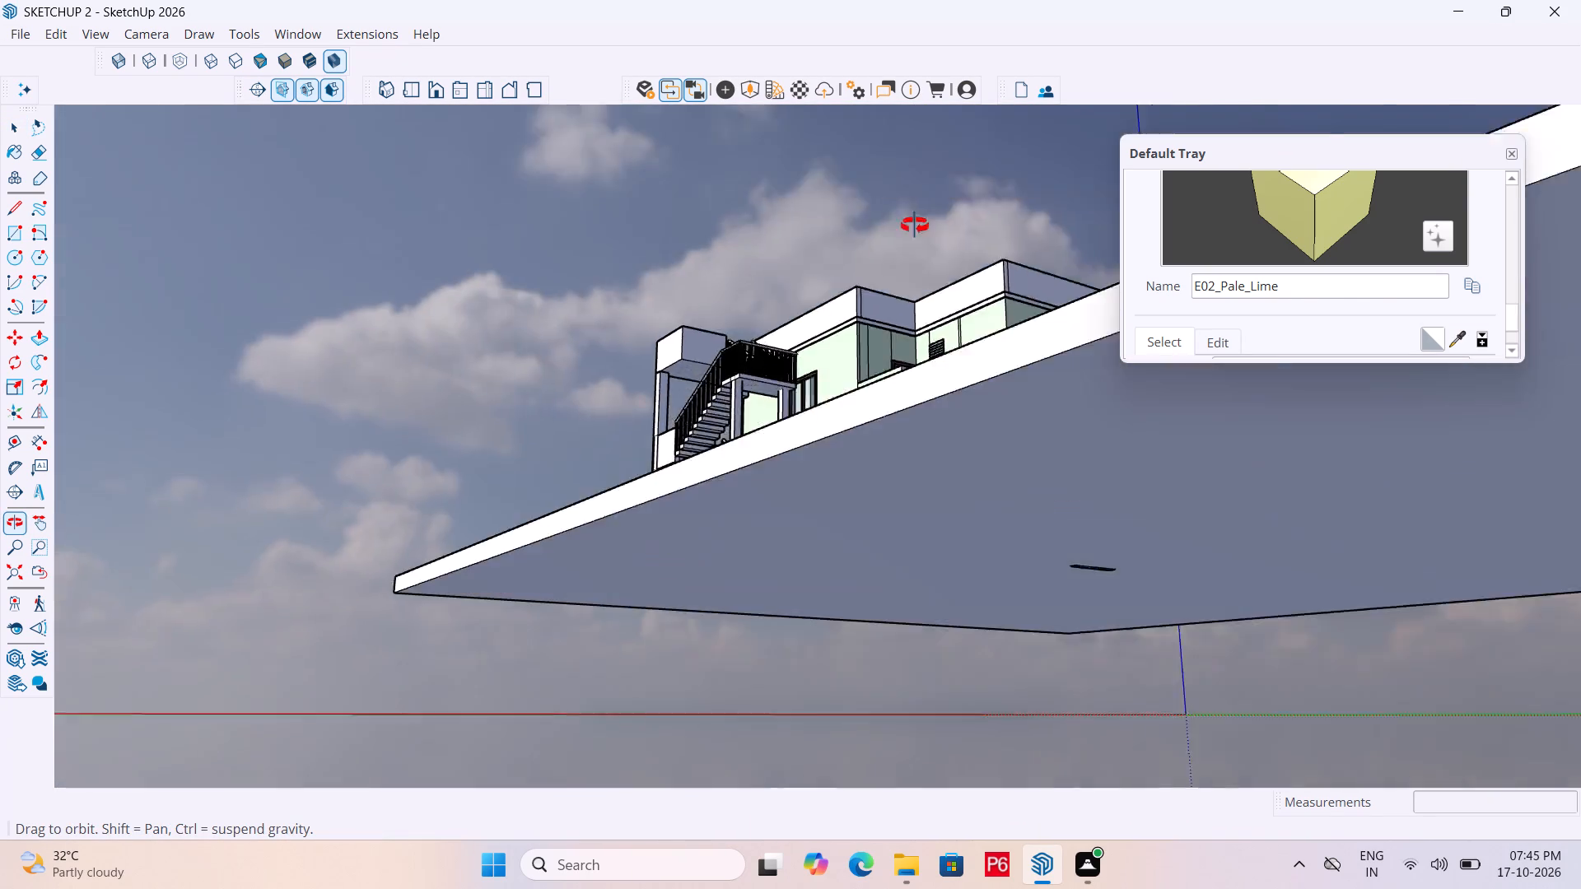
pyautogui.moveTo(915, 226); pyautogui.dragTo(888, 339, button='middle')
# Pull the recessed face of the floor band beneath the upper balcony nearest the external staircase outward about 6' 5".
pyautogui.scroll(9, 921, 434)
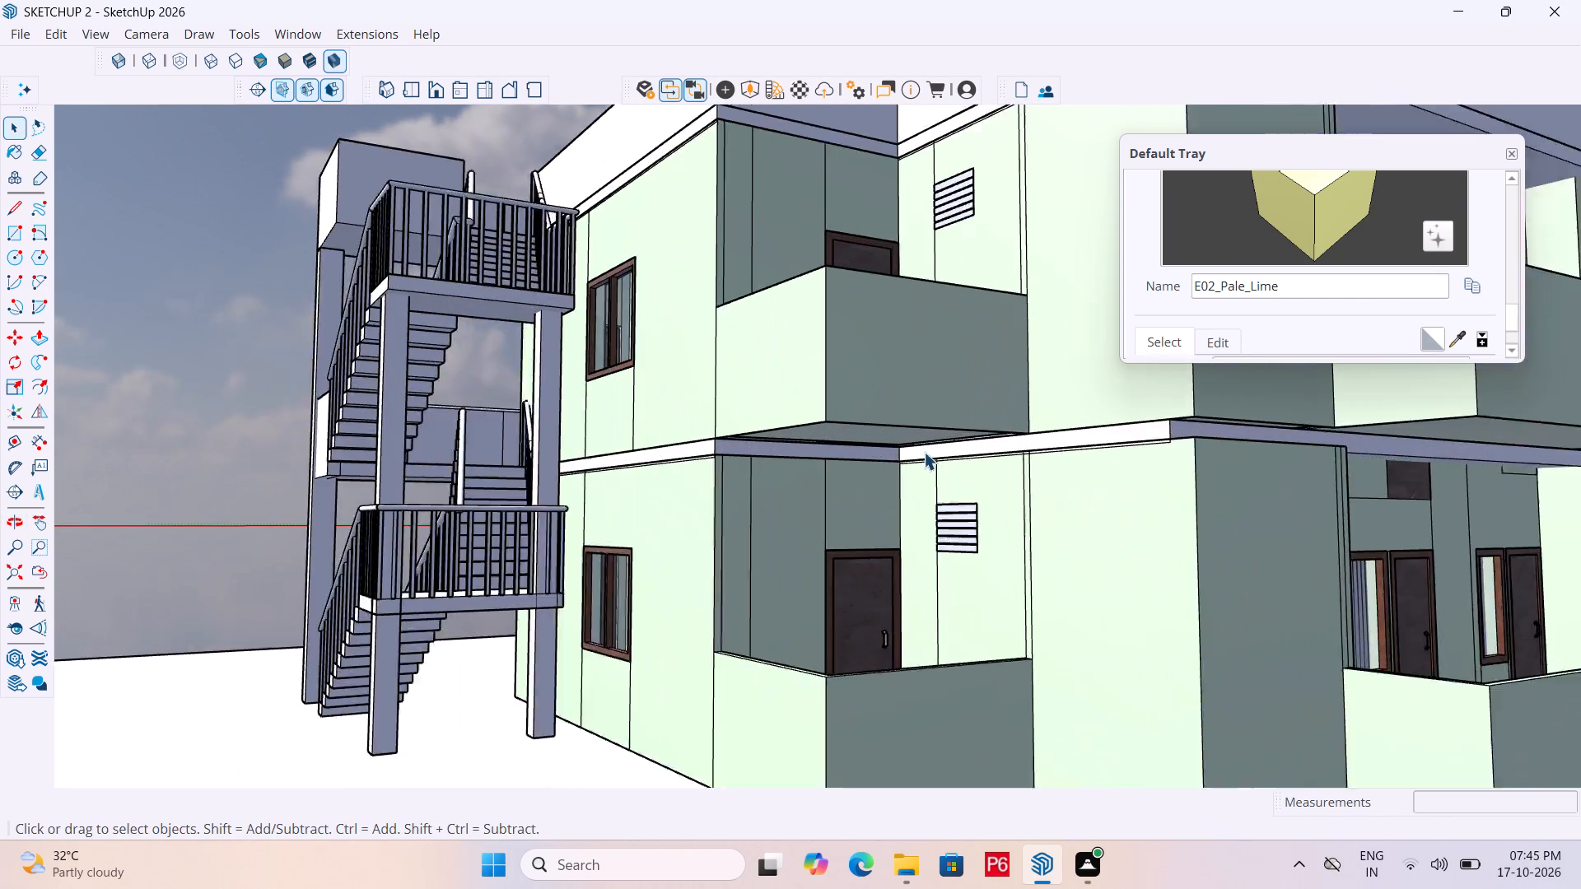
pyautogui.scroll(2, 924, 452)
pyautogui.moveTo(889, 443); pyautogui.dragTo(872, 397, button='middle')
pyautogui.scroll(1, 889, 443)
pyautogui.press('space')
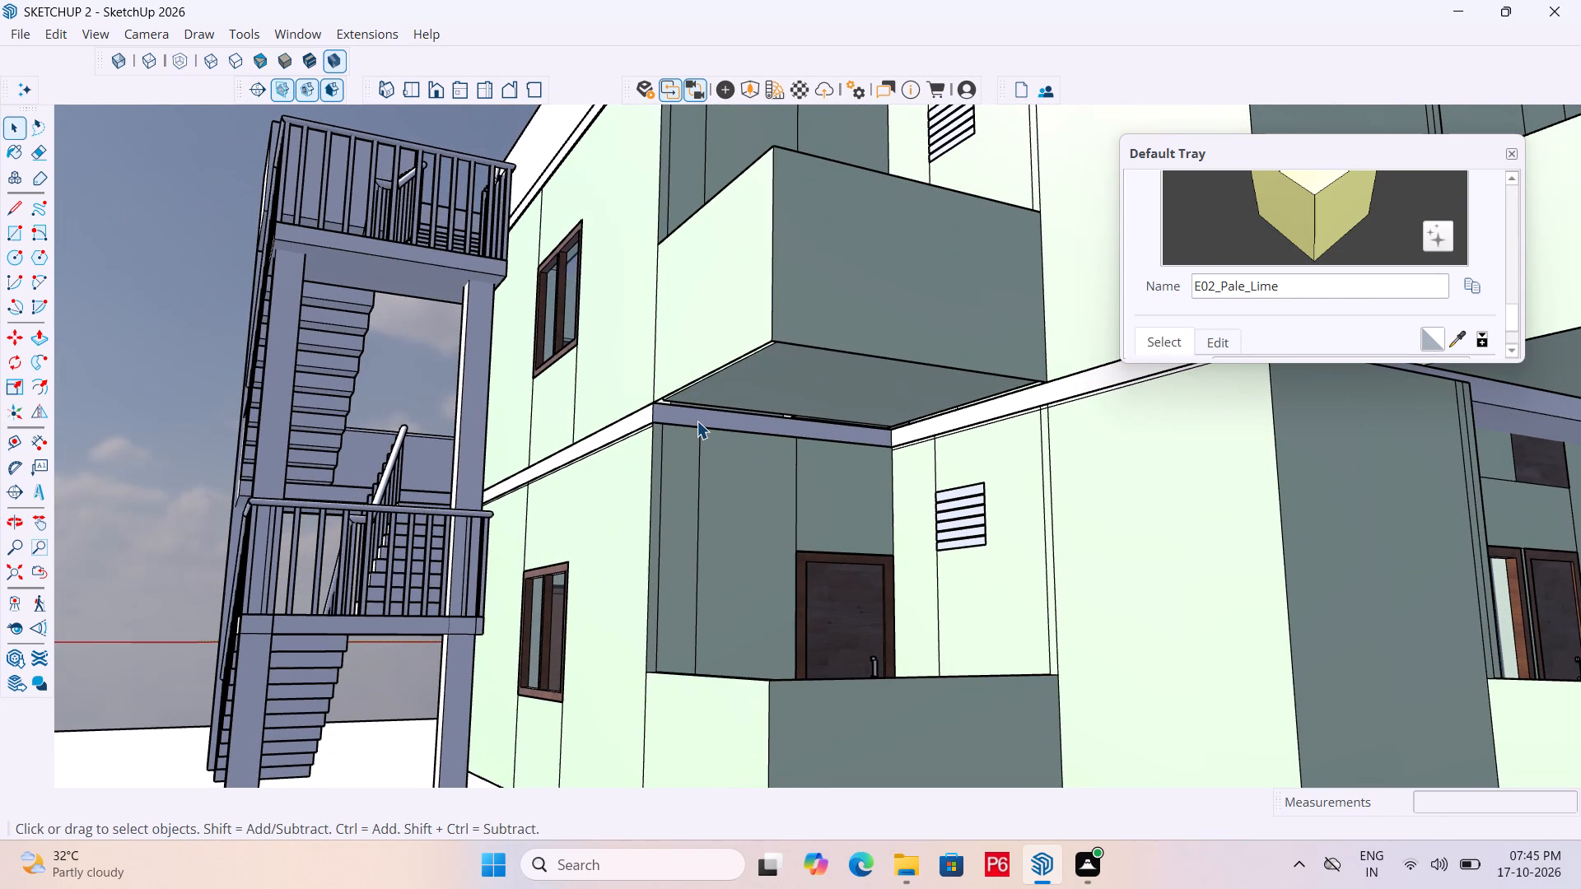
pyautogui.click(697, 421)
pyautogui.doubleClick(697, 421)
pyautogui.click(693, 417)
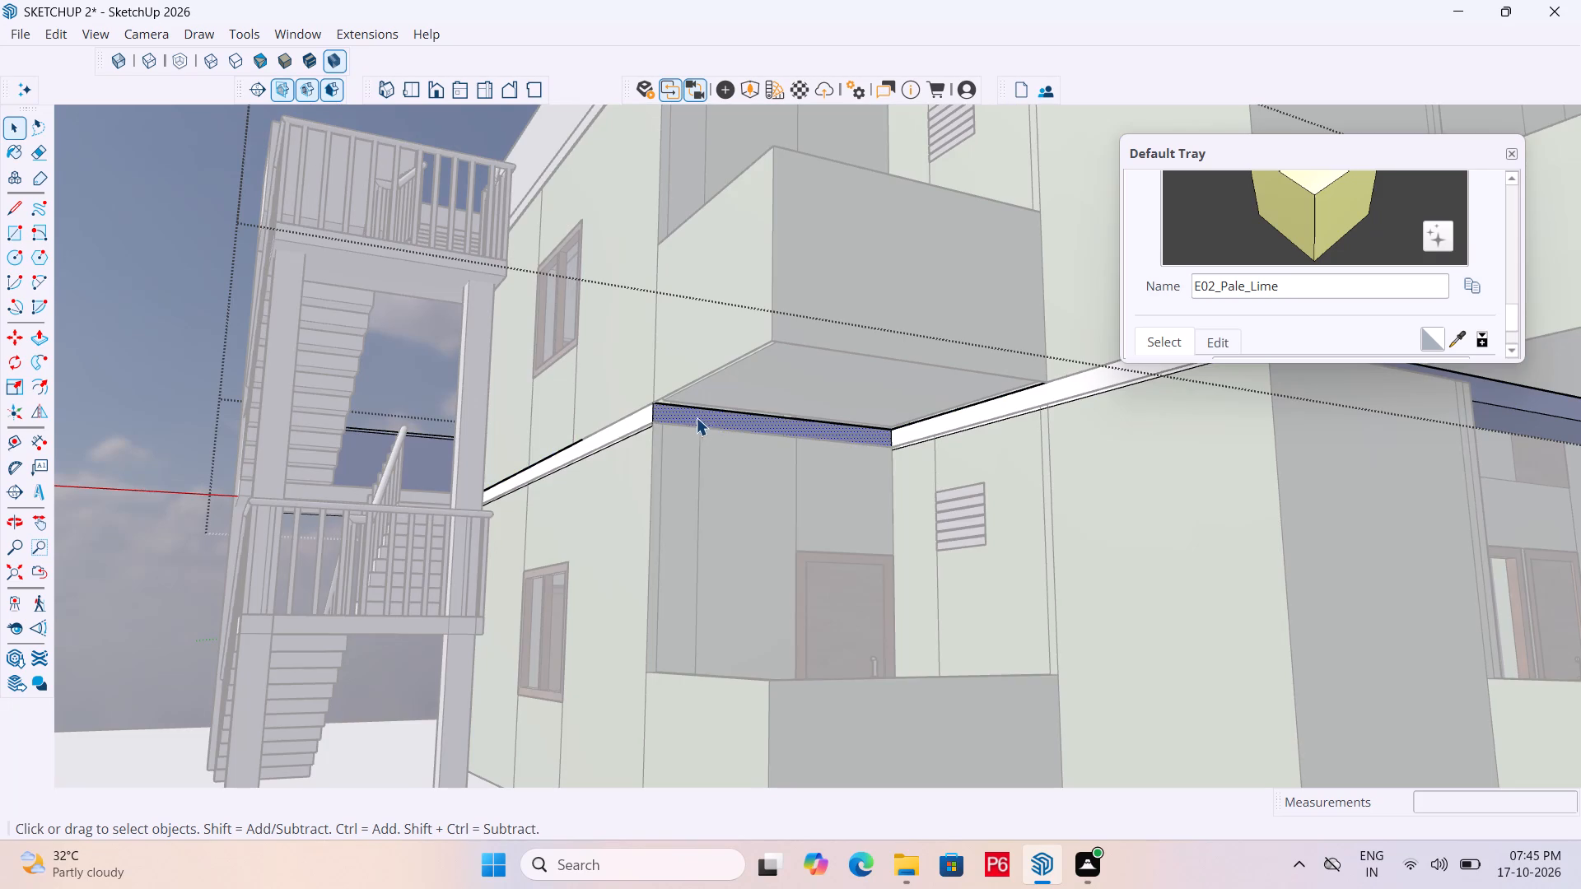
pyautogui.scroll(5, 731, 421)
pyautogui.press('p')
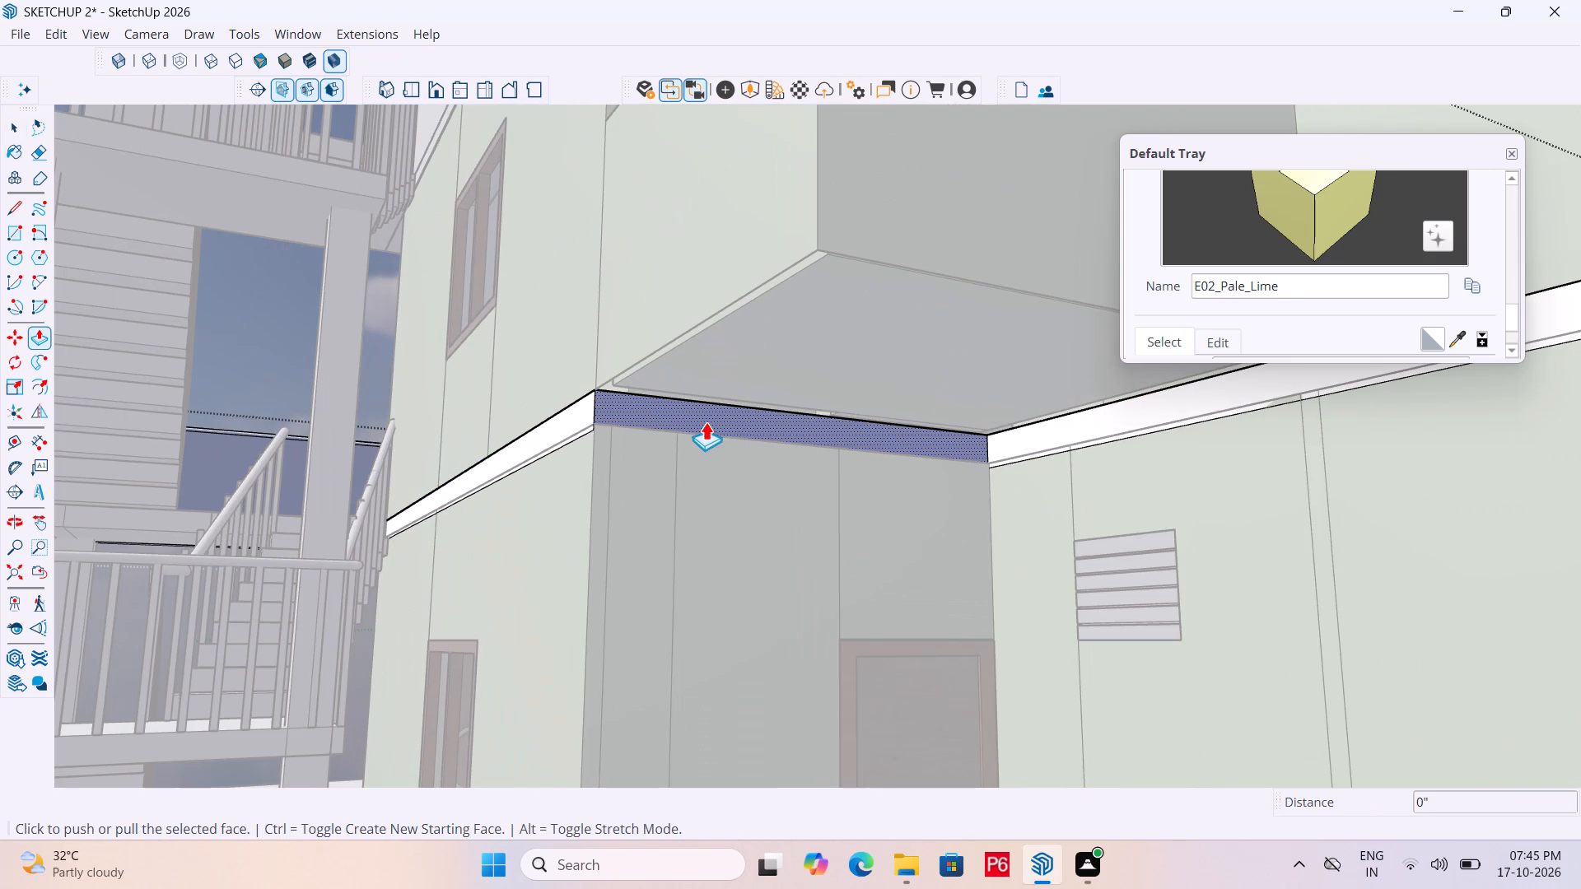
pyautogui.click(710, 419)
pyautogui.scroll(-5, 772, 328)
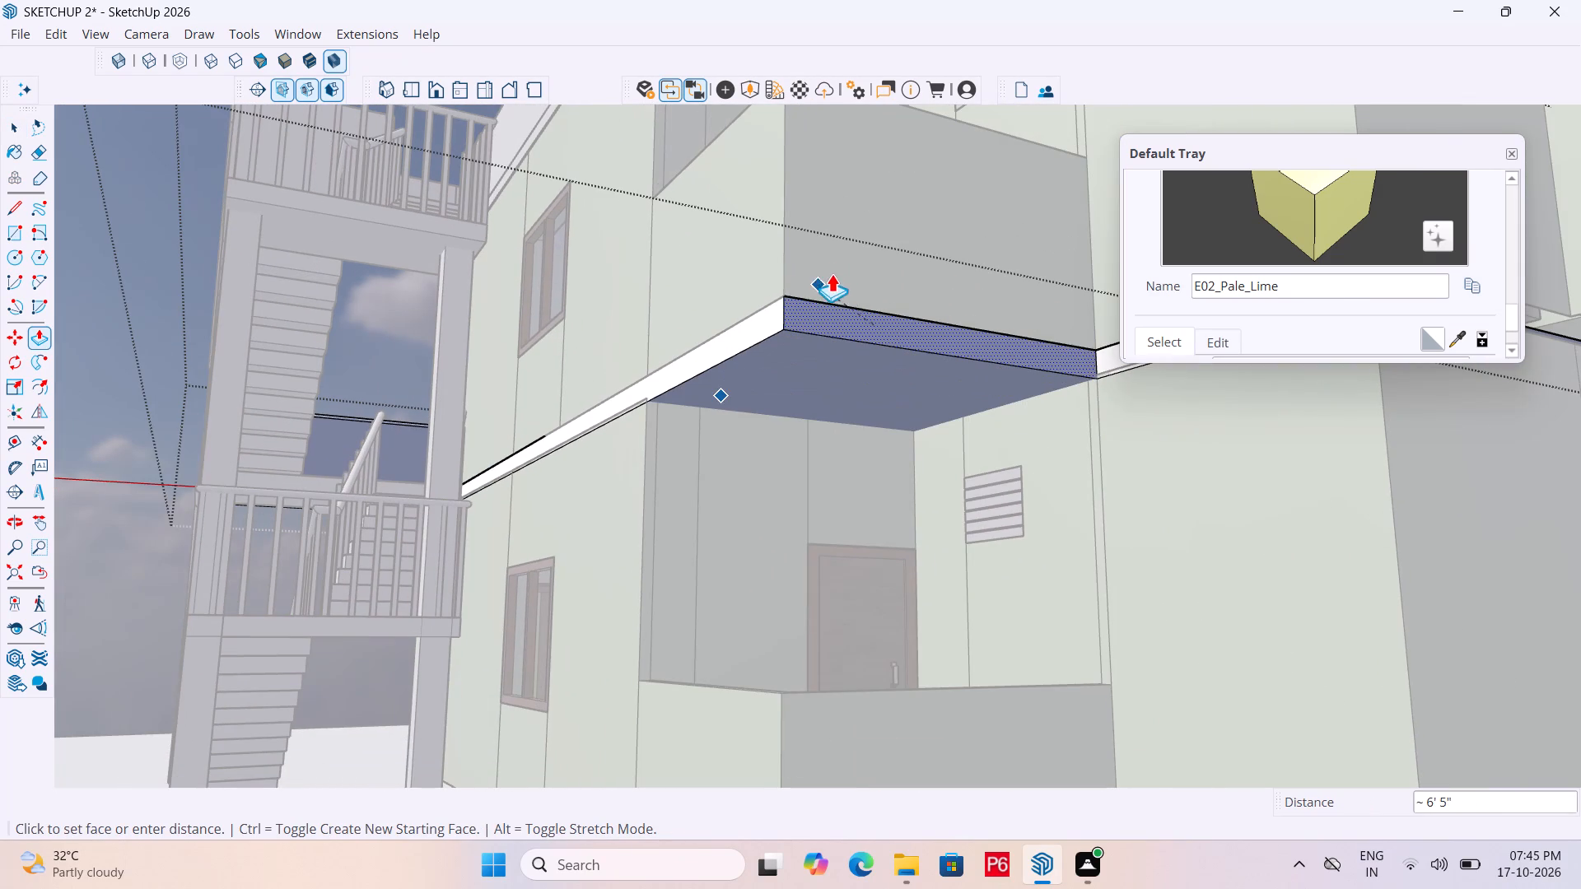
pyautogui.click(844, 265)
# Save the model with the extended floor band and close the band group.
pyautogui.hotkey('ctrl', 's')
pyautogui.hotkey('ctrl', 's')
pyautogui.hotkey('ctrl', 's')
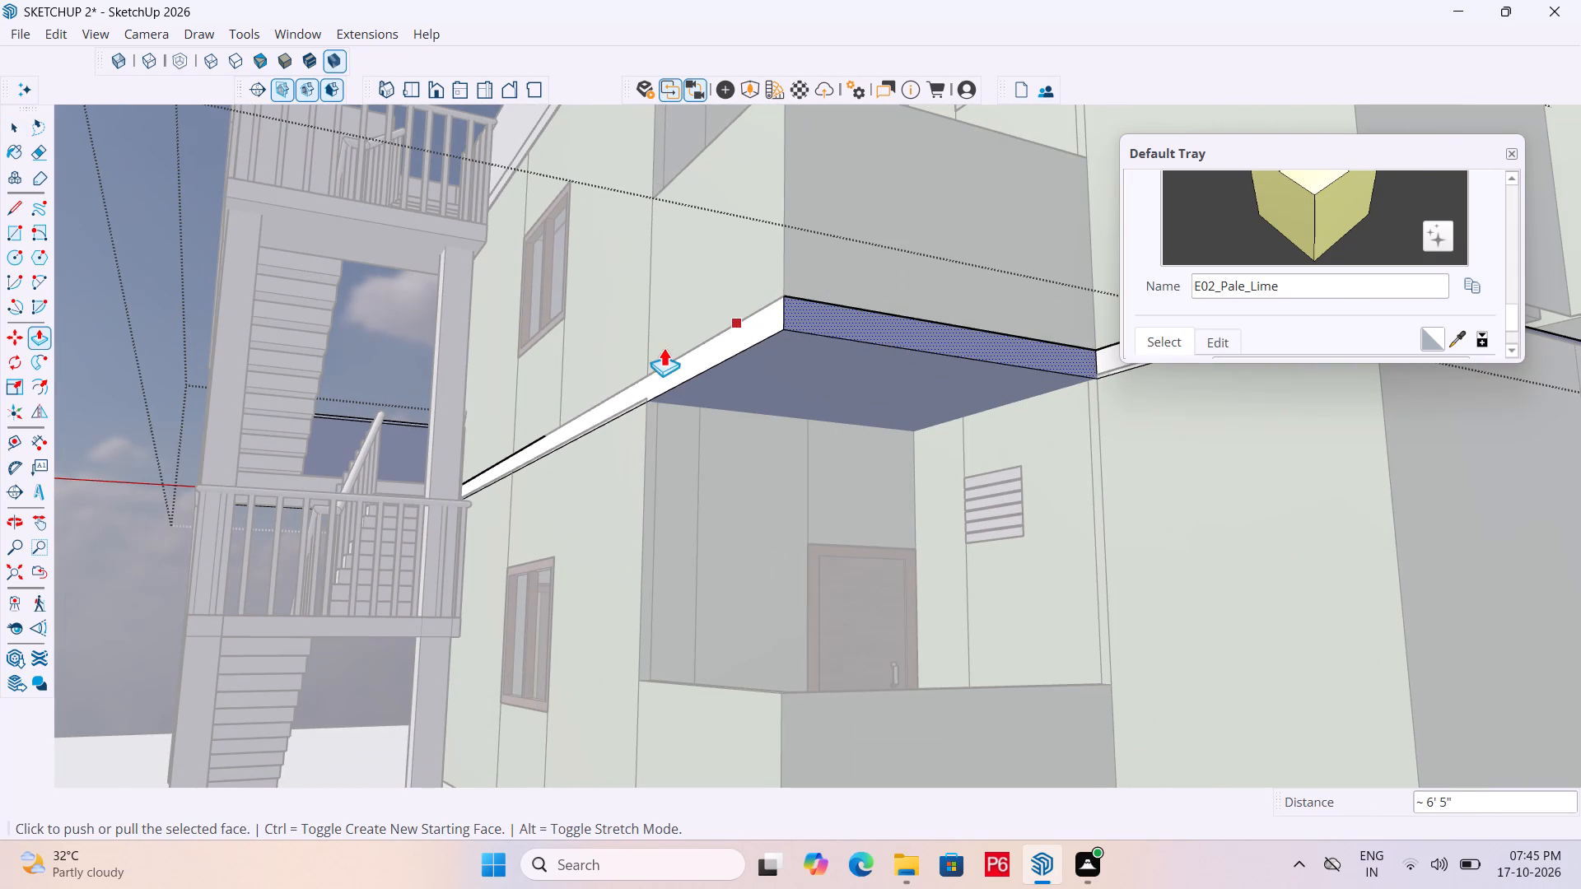
pyautogui.press('space')
pyautogui.scroll(-1, 612, 336)
pyautogui.moveTo(609, 360); pyautogui.dragTo(618, 419, button='middle')
pyautogui.scroll(-6, 609, 382)
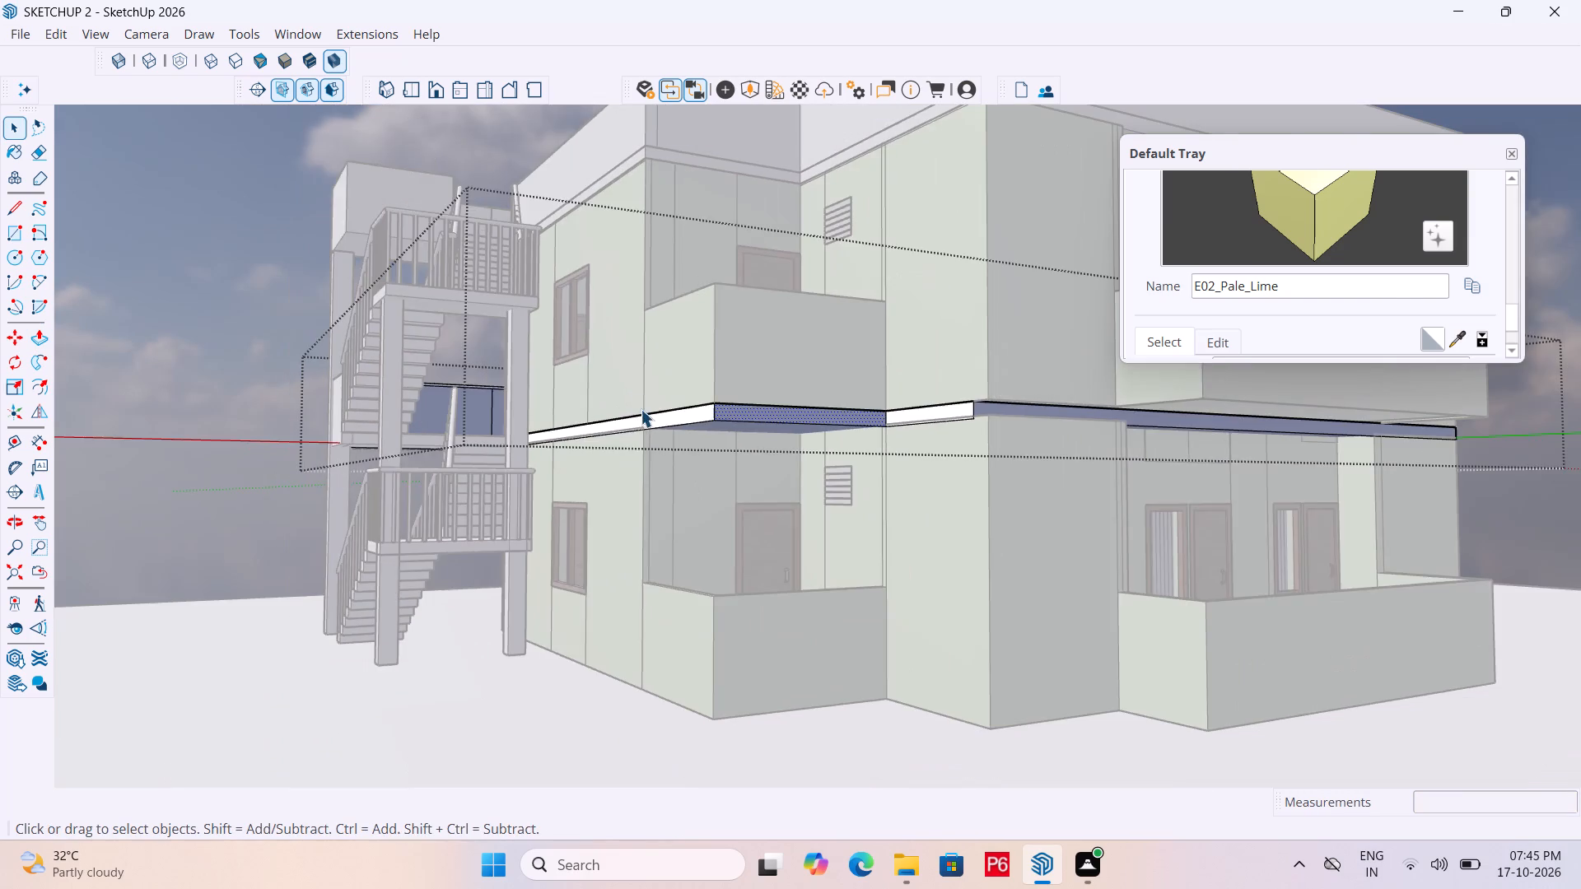
pyautogui.moveTo(601, 378); pyautogui.dragTo(688, 446, button='middle')
pyautogui.press('space')
pyautogui.click(191, 351)
# Open the floor band between the storeys and pull its recessed face at the projecting corner wall out 9".
pyautogui.moveTo(262, 393); pyautogui.dragTo(488, 452, button='middle')
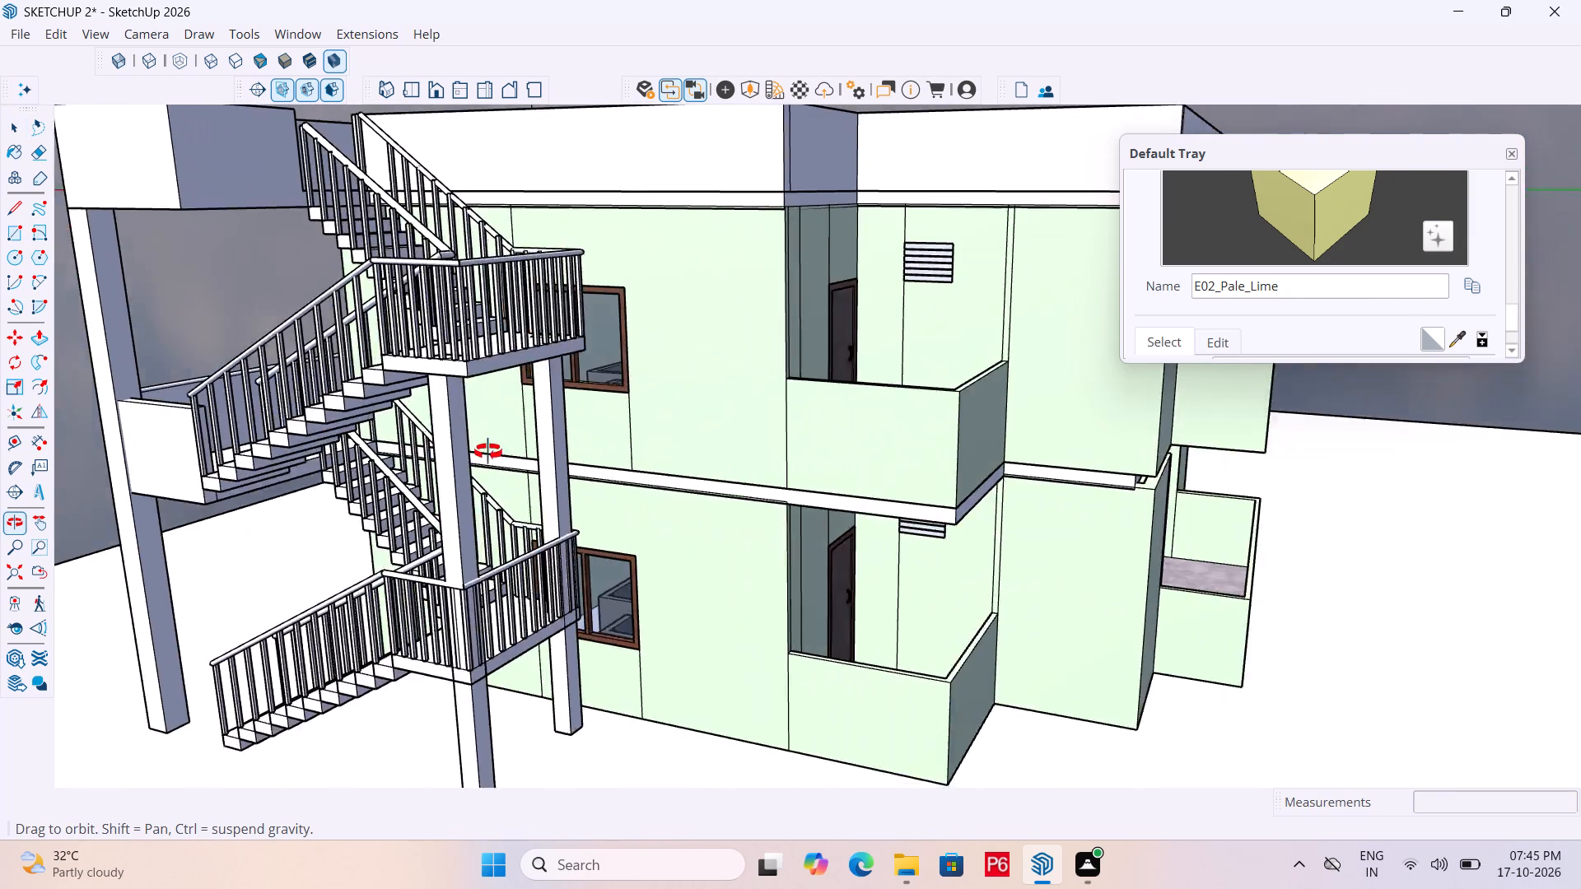
pyautogui.moveTo(488, 452); pyautogui.dragTo(94, 433, button='middle')
pyautogui.scroll(4, 917, 630)
pyautogui.moveTo(921, 552); pyautogui.dragTo(930, 568, button='middle')
pyautogui.scroll(-1, 921, 554)
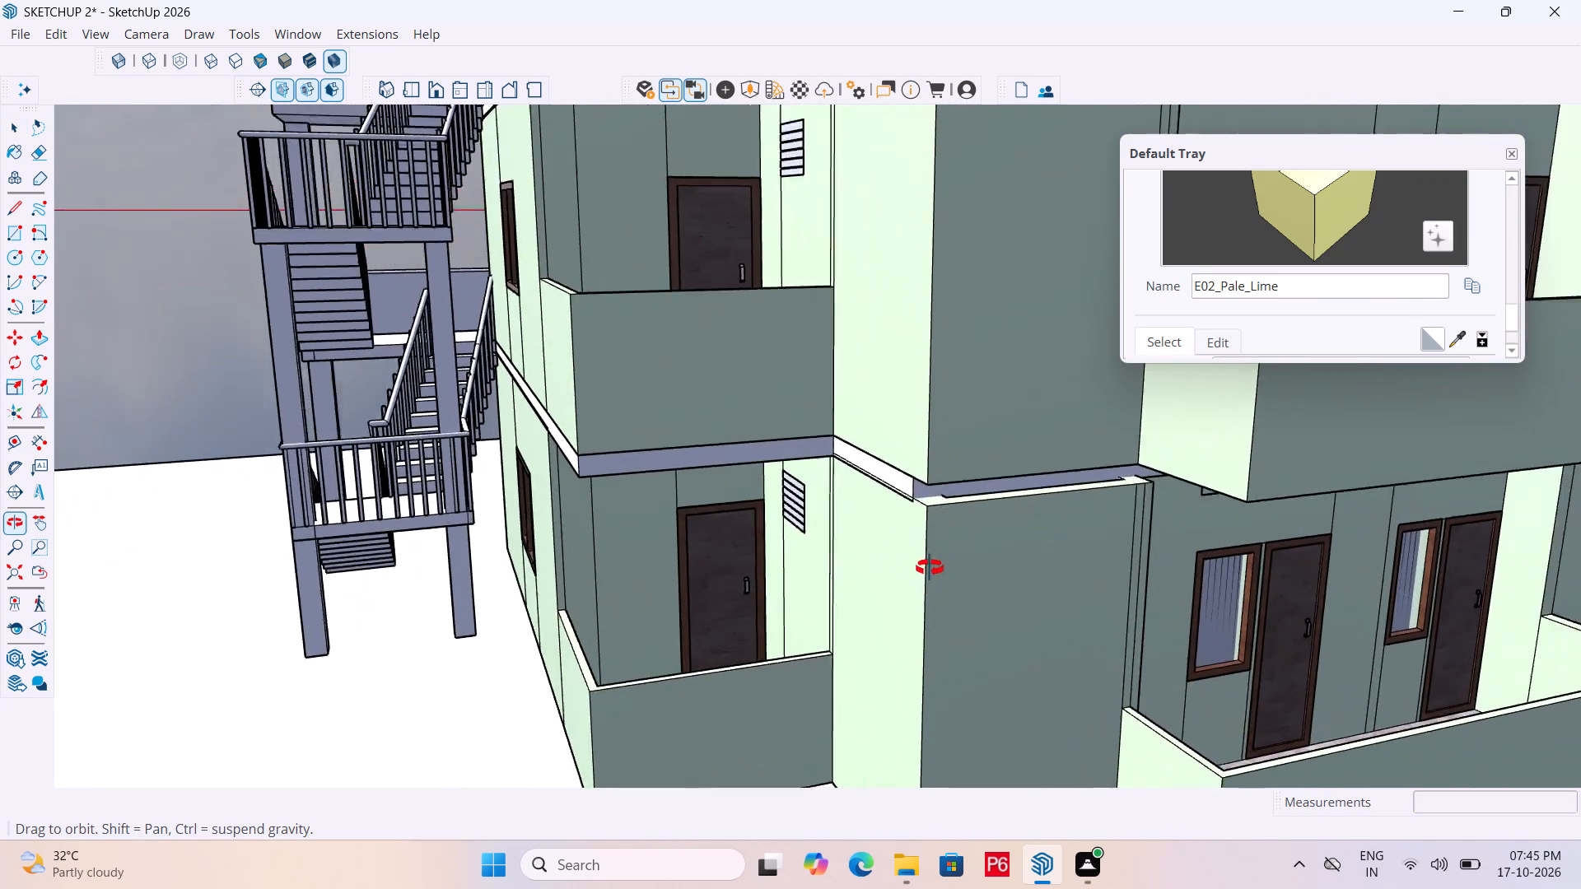
pyautogui.moveTo(930, 568); pyautogui.dragTo(972, 651, button='middle')
pyautogui.scroll(8, 1016, 628)
pyautogui.moveTo(935, 542); pyautogui.dragTo(900, 454, button='middle')
pyautogui.scroll(2, 900, 454)
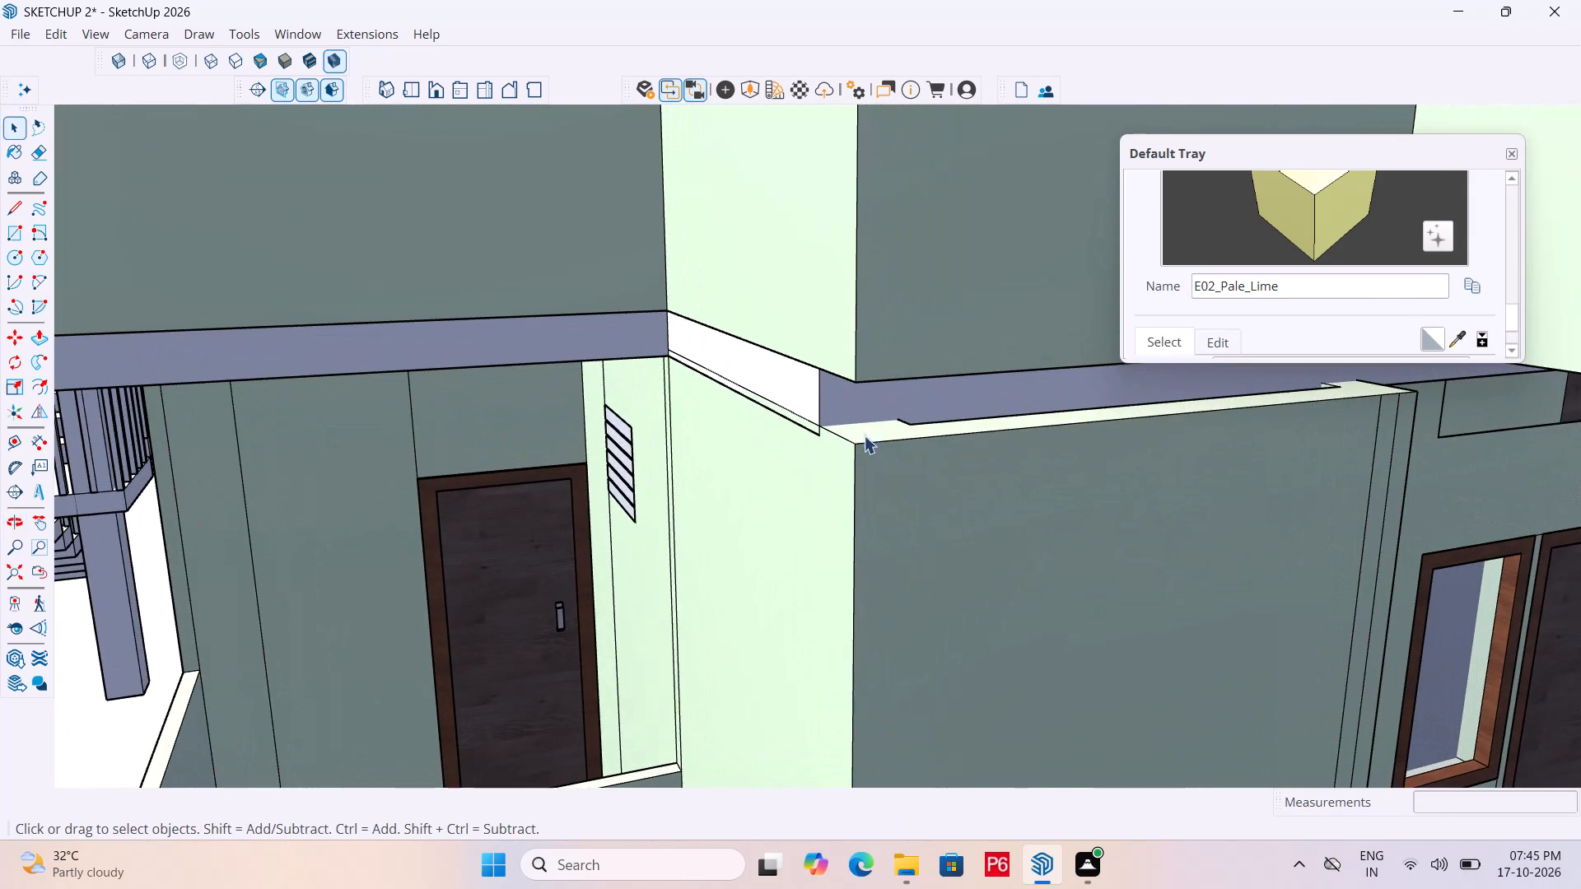
pyautogui.click(870, 412)
pyautogui.doubleClick(860, 397)
pyautogui.click(829, 397)
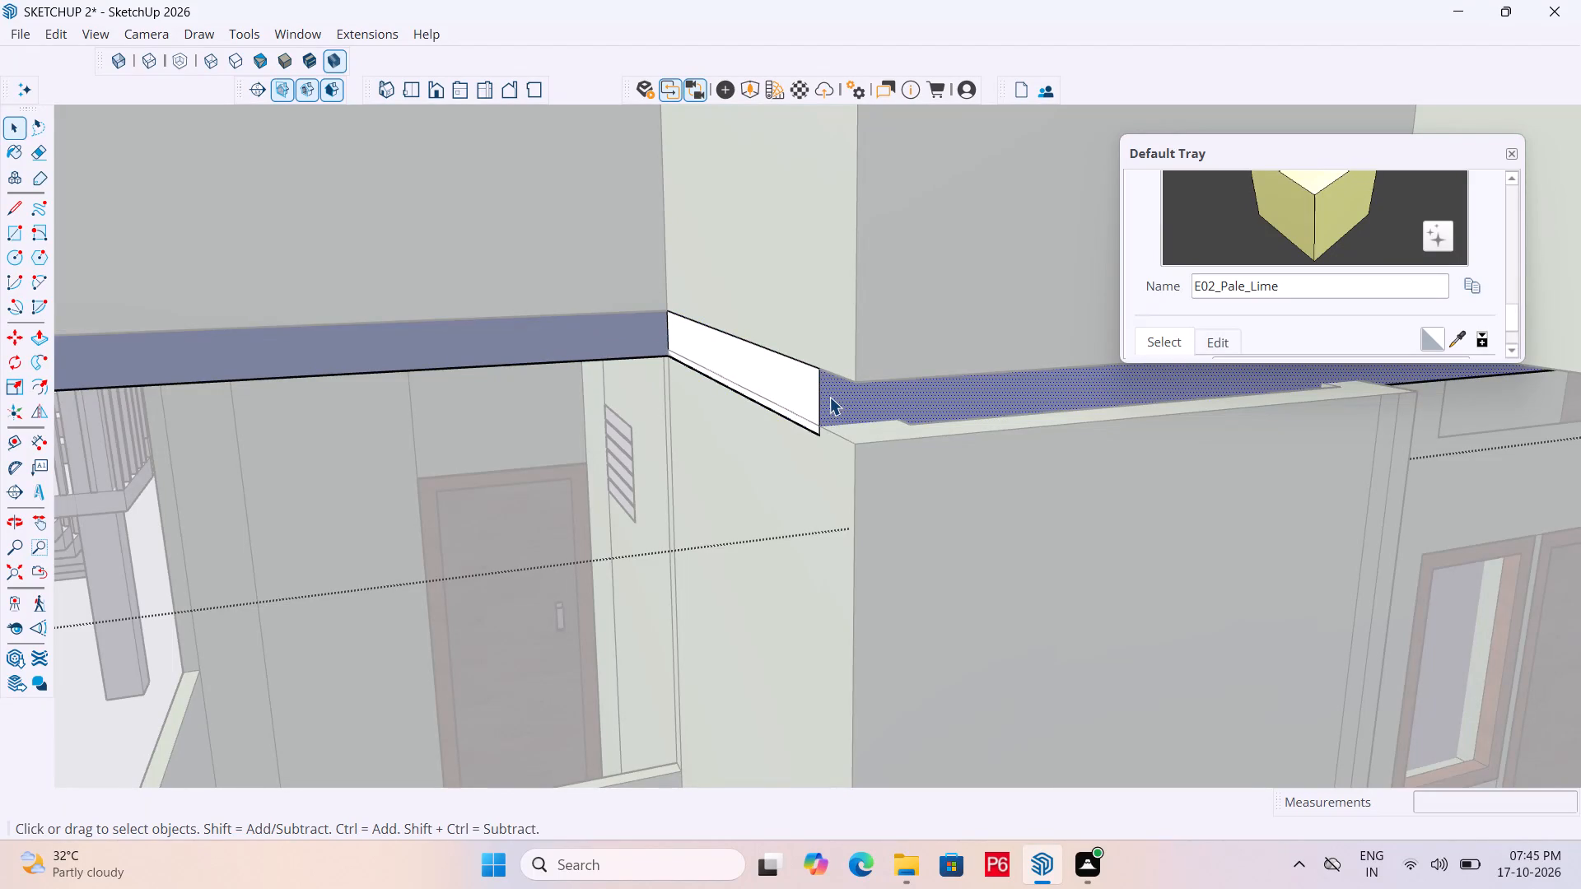
pyautogui.press('p')
pyautogui.doubleClick(829, 397)
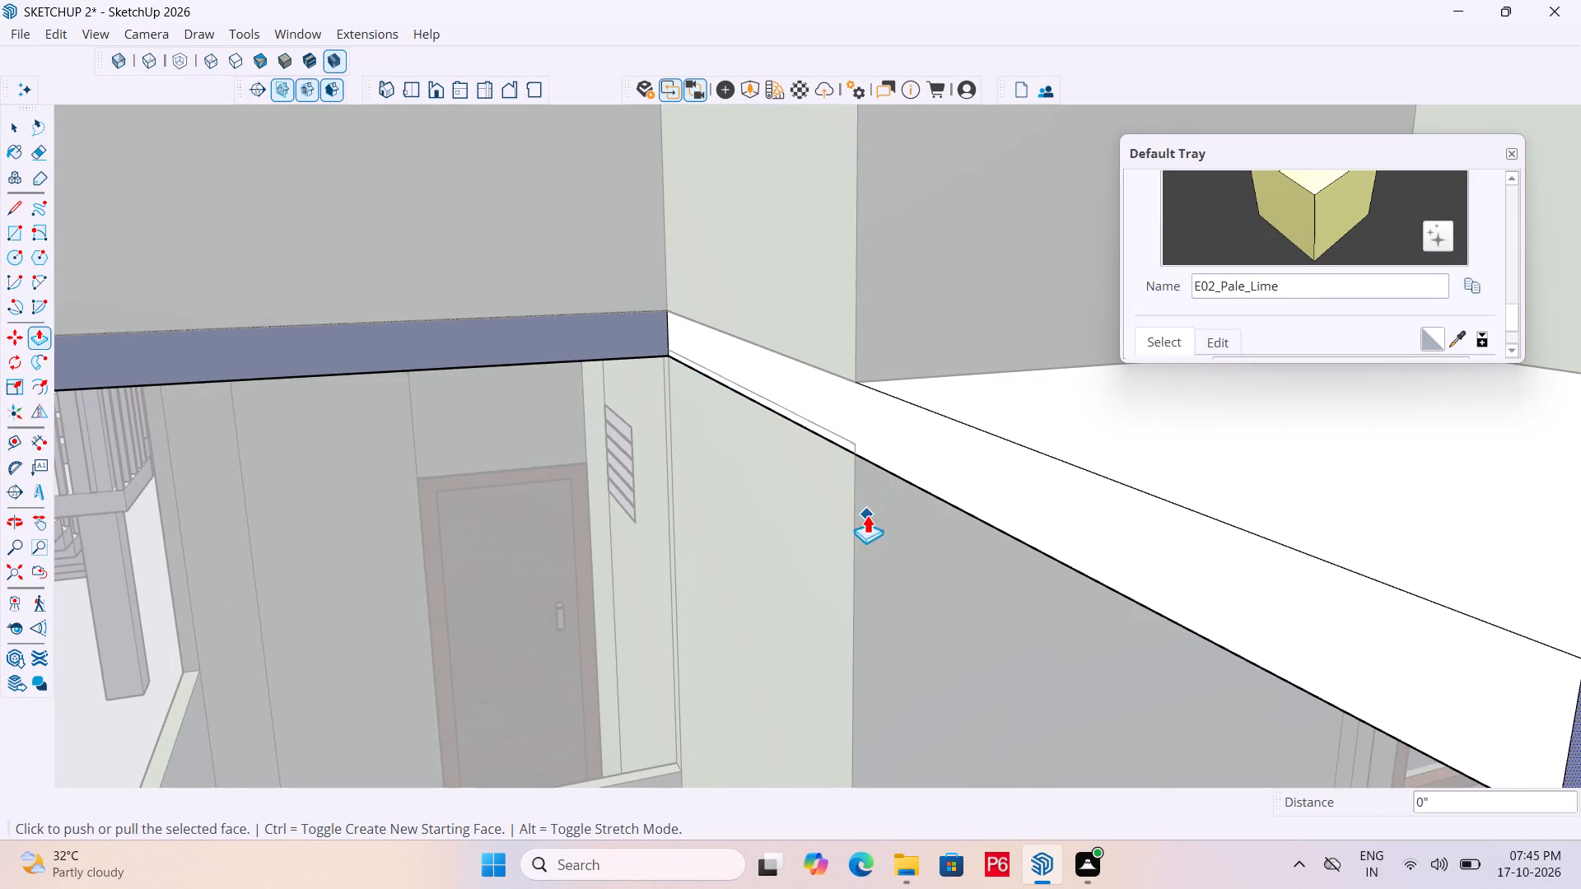
pyautogui.scroll(-6, 687, 444)
pyautogui.hotkey('ctrl', 'z')
pyautogui.scroll(2, 814, 421)
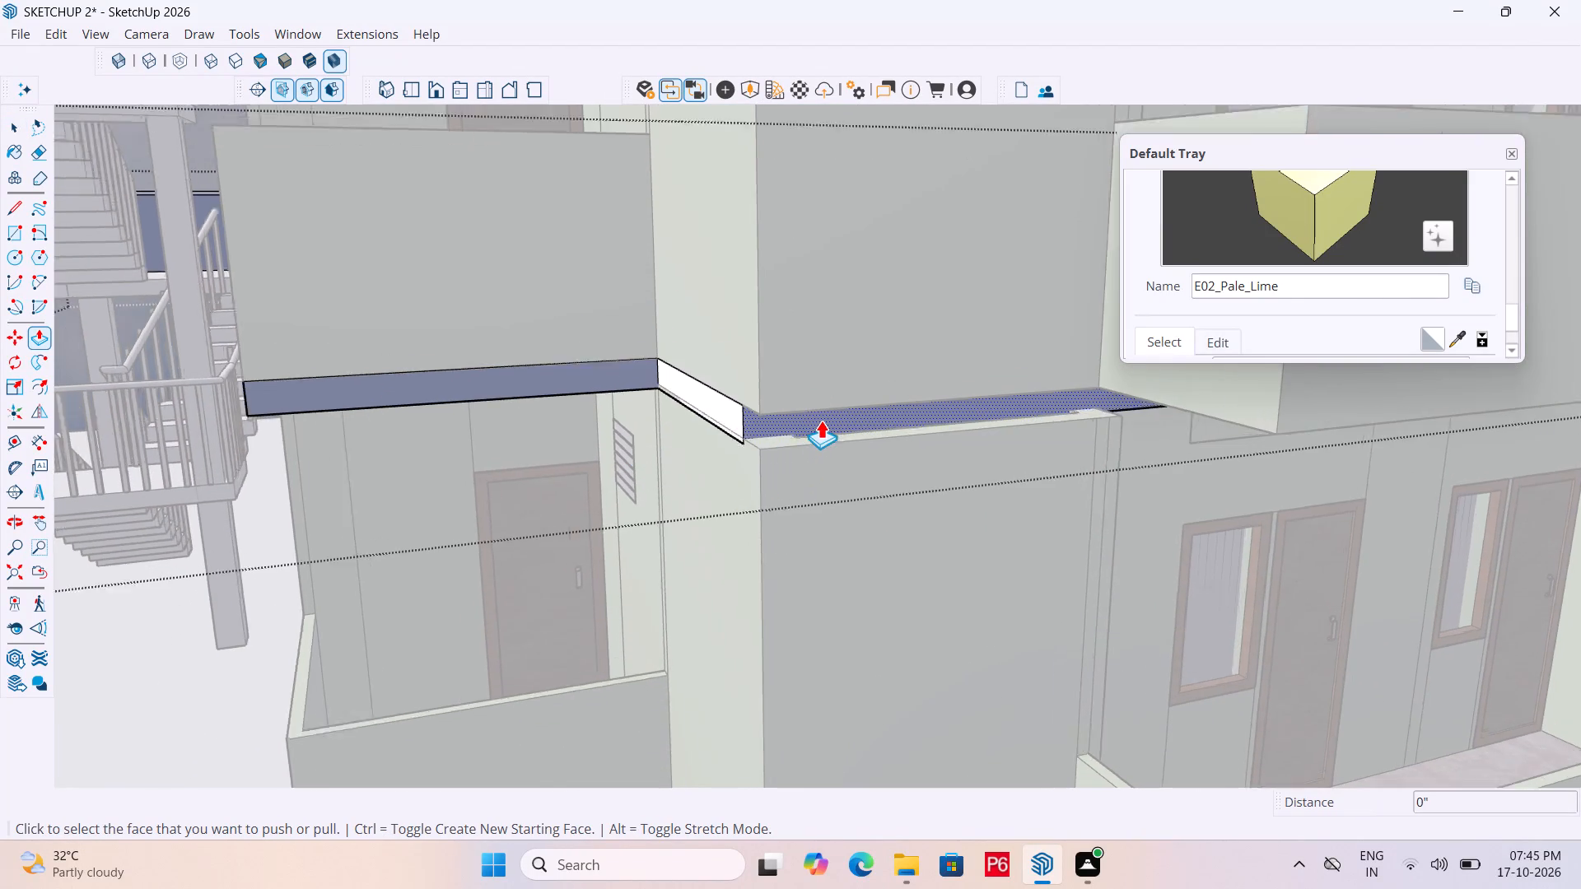
pyautogui.scroll(4, 821, 420)
pyautogui.click(829, 417)
pyautogui.moveTo(814, 481); pyautogui.dragTo(815, 472)
pyautogui.scroll(-6, 758, 434)
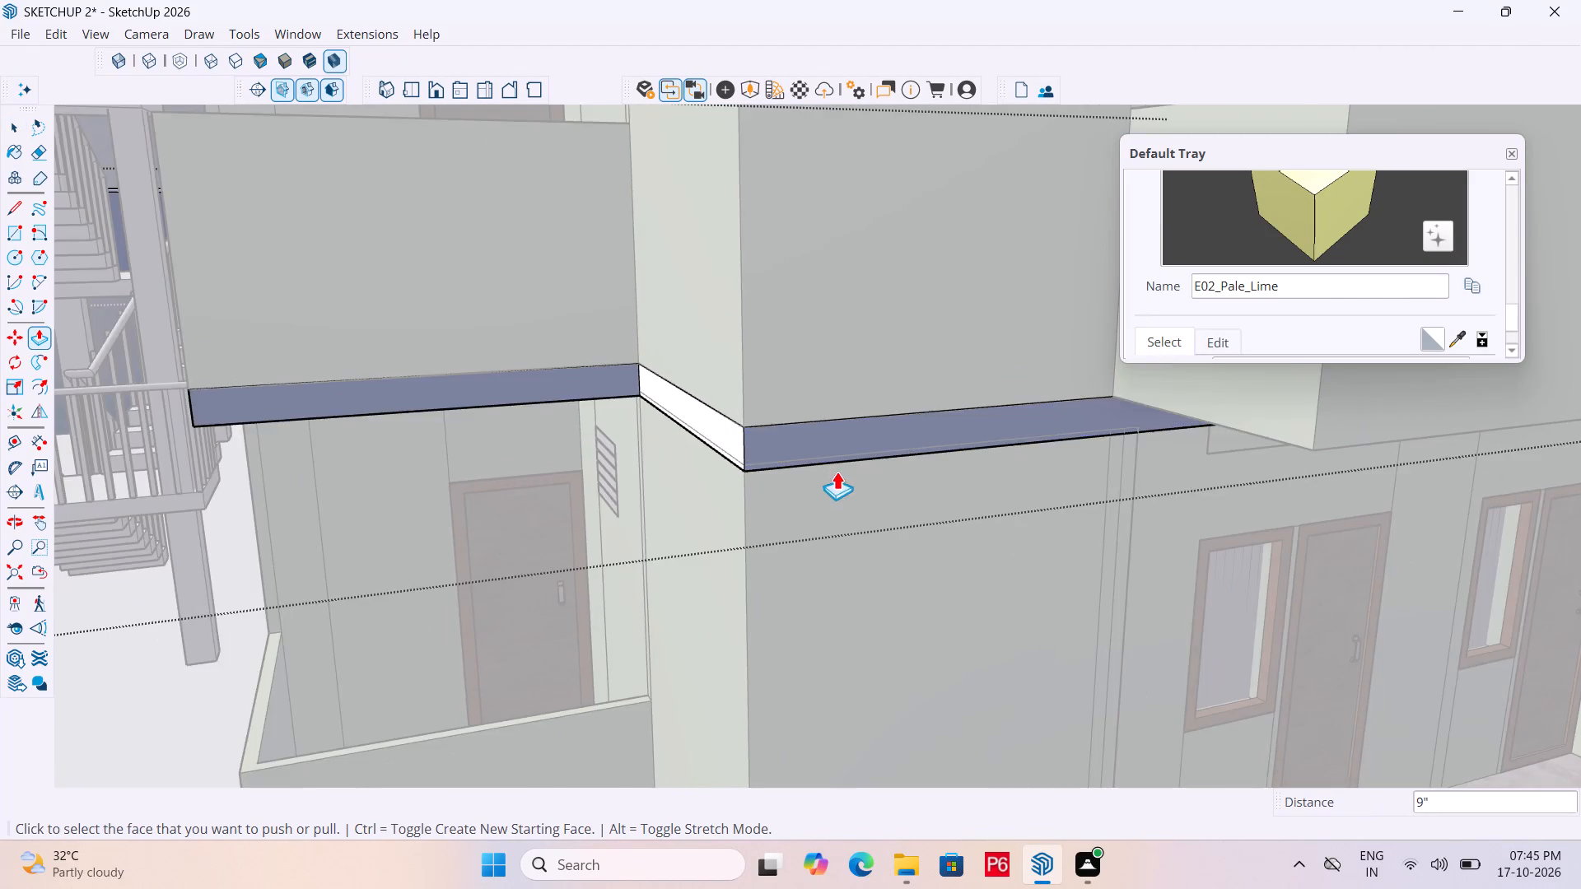
pyautogui.scroll(-6, 899, 469)
# Save the model with the corrected floor band.
pyautogui.hotkey('ctrl', 's')
pyautogui.hotkey('ctrl', 's')
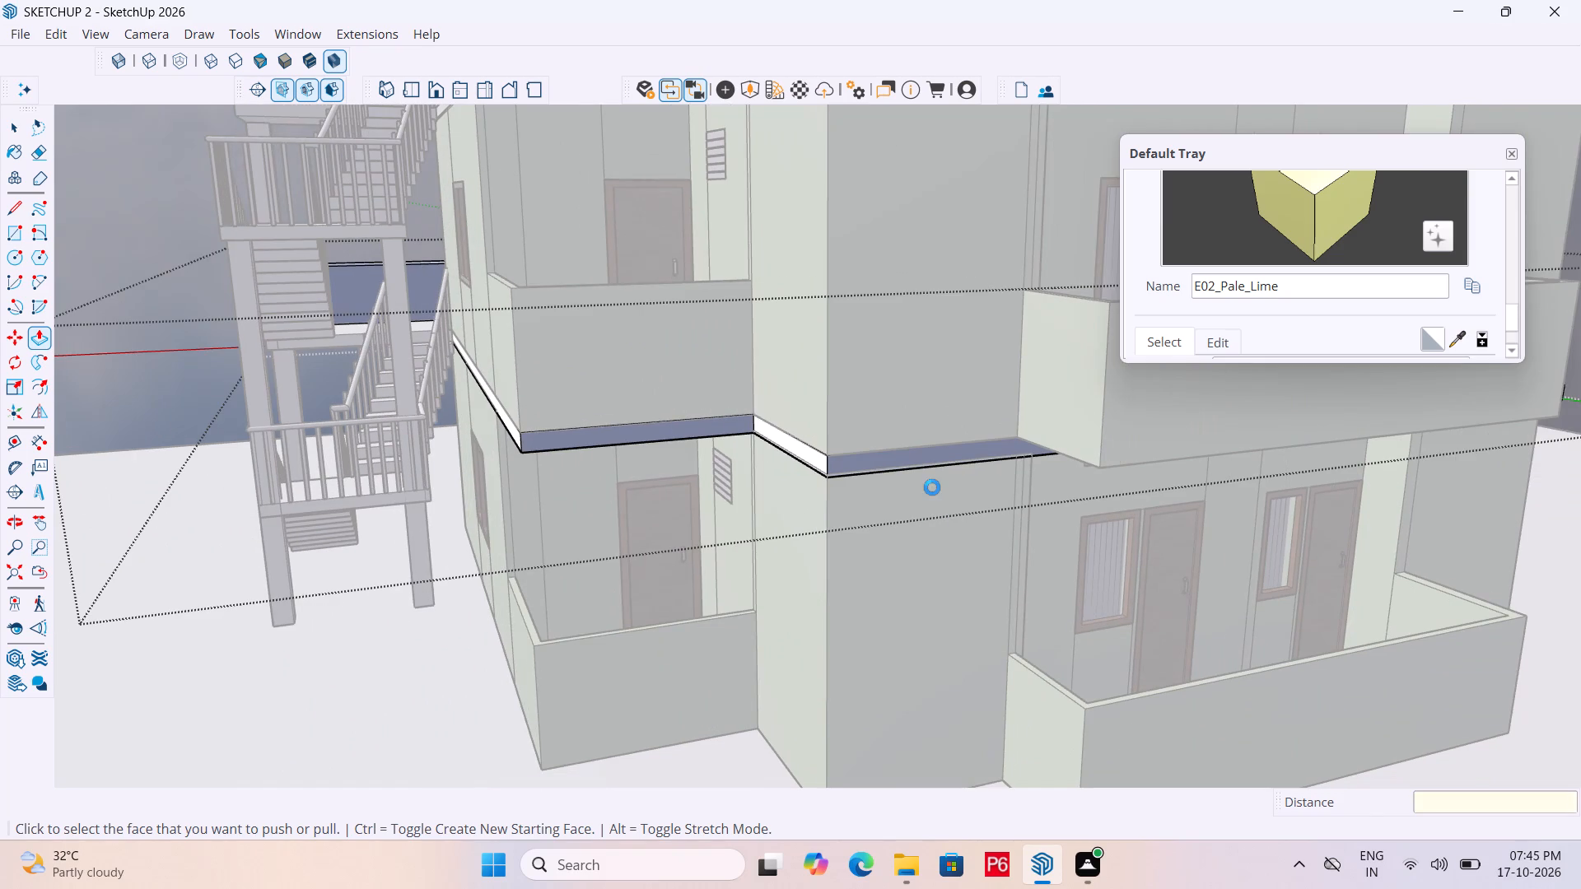
# Close the floor band group and view the whole building from its external staircase side.
pyautogui.moveTo(544, 466); pyautogui.dragTo(1111, 472, button='middle')
pyautogui.moveTo(440, 413); pyautogui.dragTo(852, 427, button='middle')
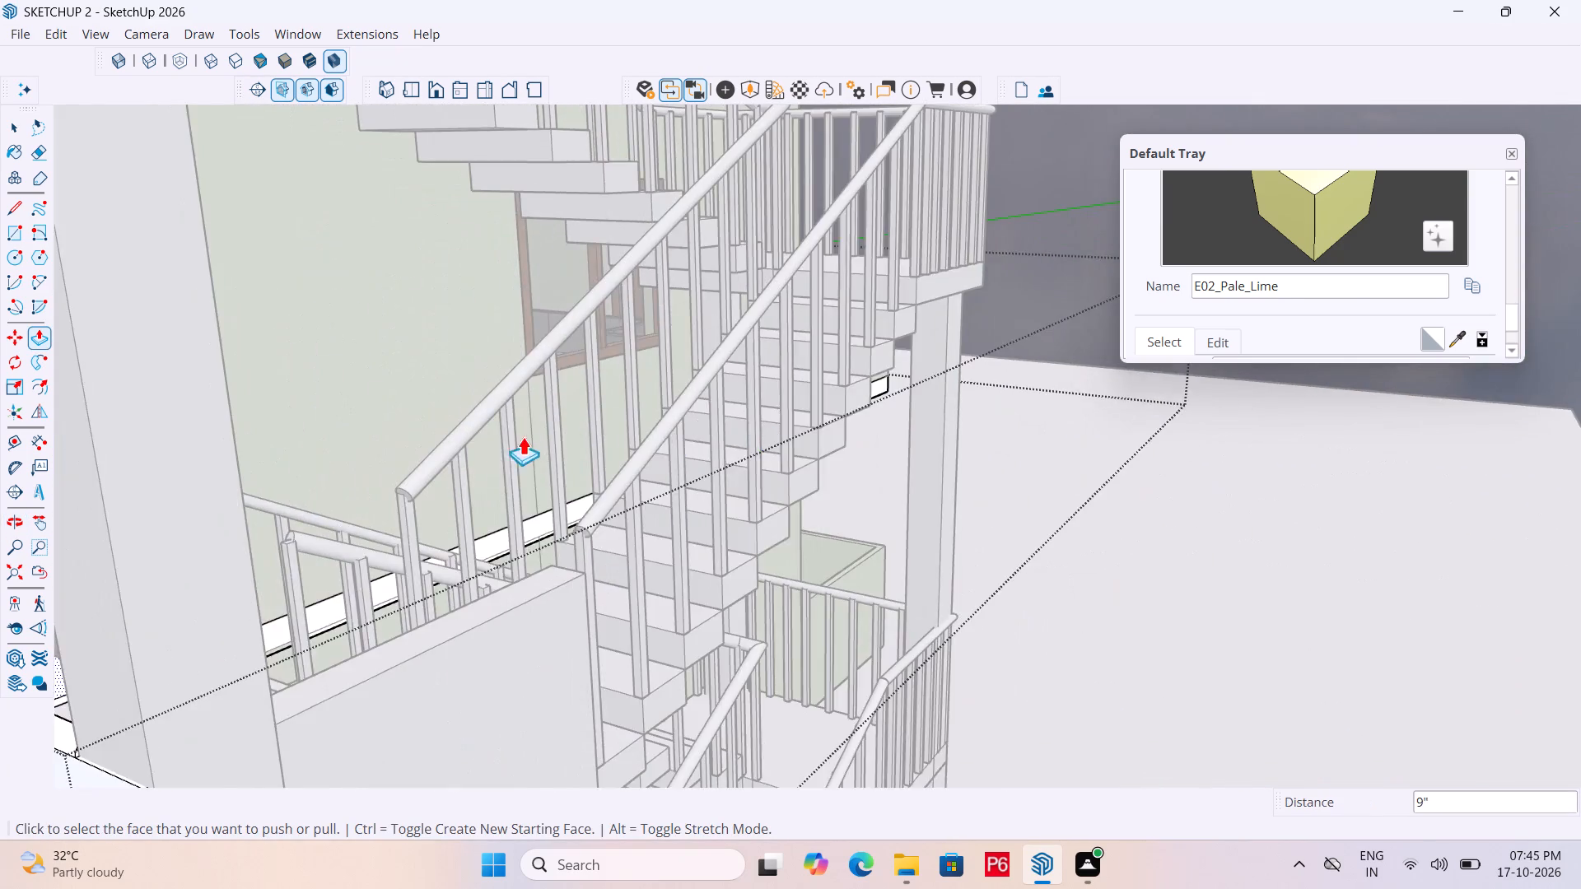
pyautogui.scroll(-9, 473, 463)
pyautogui.press('space')
pyautogui.click(972, 345)
pyautogui.scroll(-5, 987, 421)
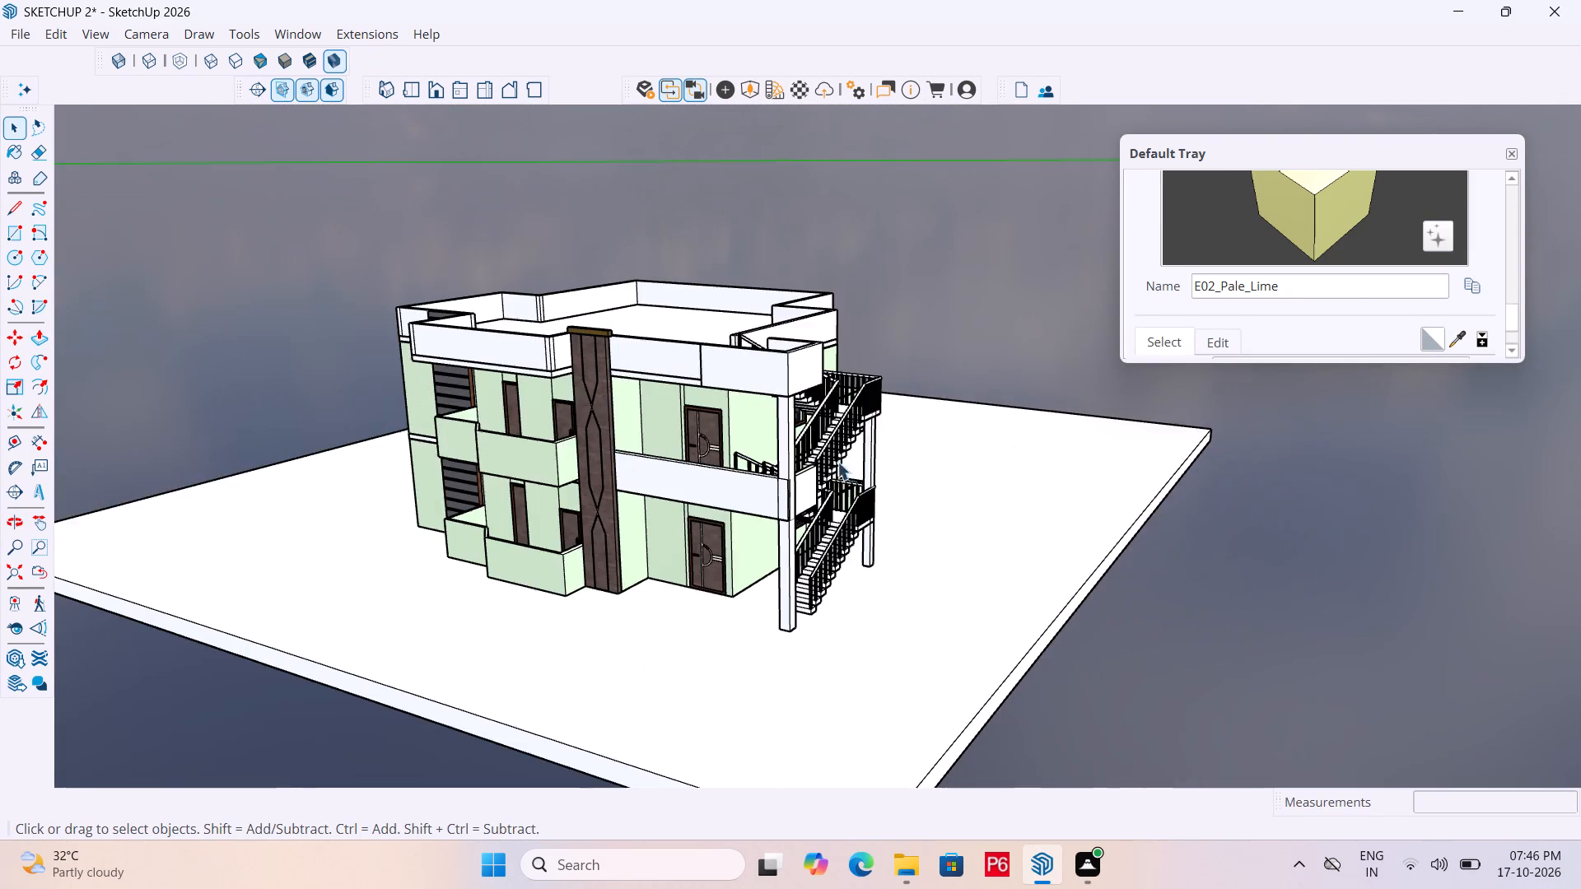
pyautogui.moveTo(704, 486); pyautogui.dragTo(761, 444, button='middle')
pyautogui.scroll(-3, 930, 485)
pyautogui.moveTo(723, 473); pyautogui.dragTo(681, 486, button='middle')
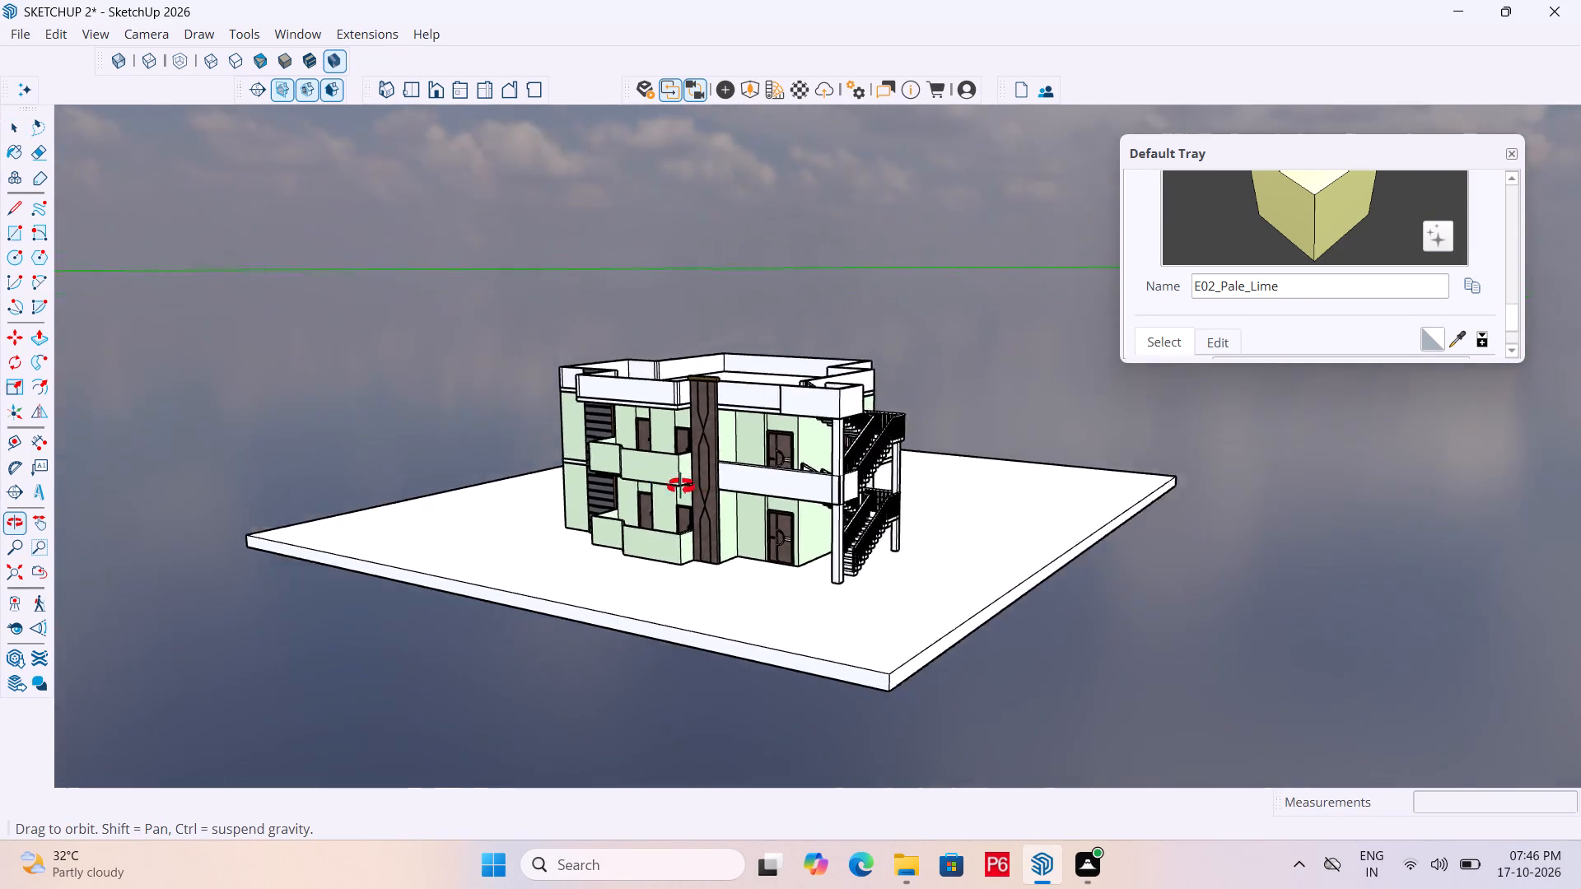
# Open and close the upper storey's wall group and save the model.
pyautogui.moveTo(681, 486); pyautogui.dragTo(780, 474, button='middle')
pyautogui.scroll(11, 783, 477)
pyautogui.doubleClick(633, 472)
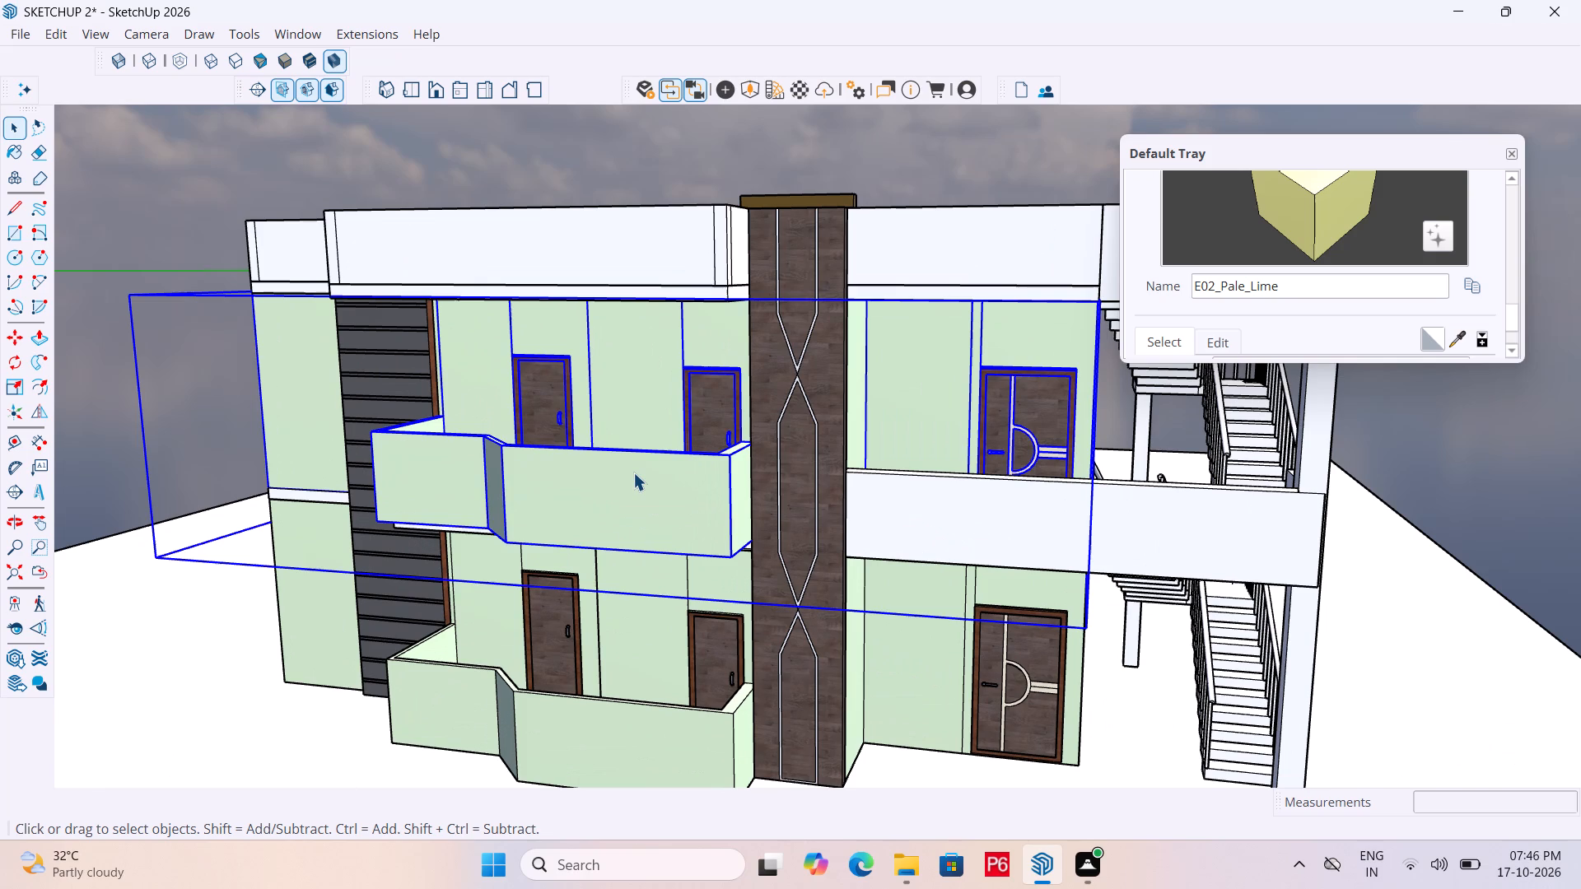
pyautogui.scroll(-4, 748, 499)
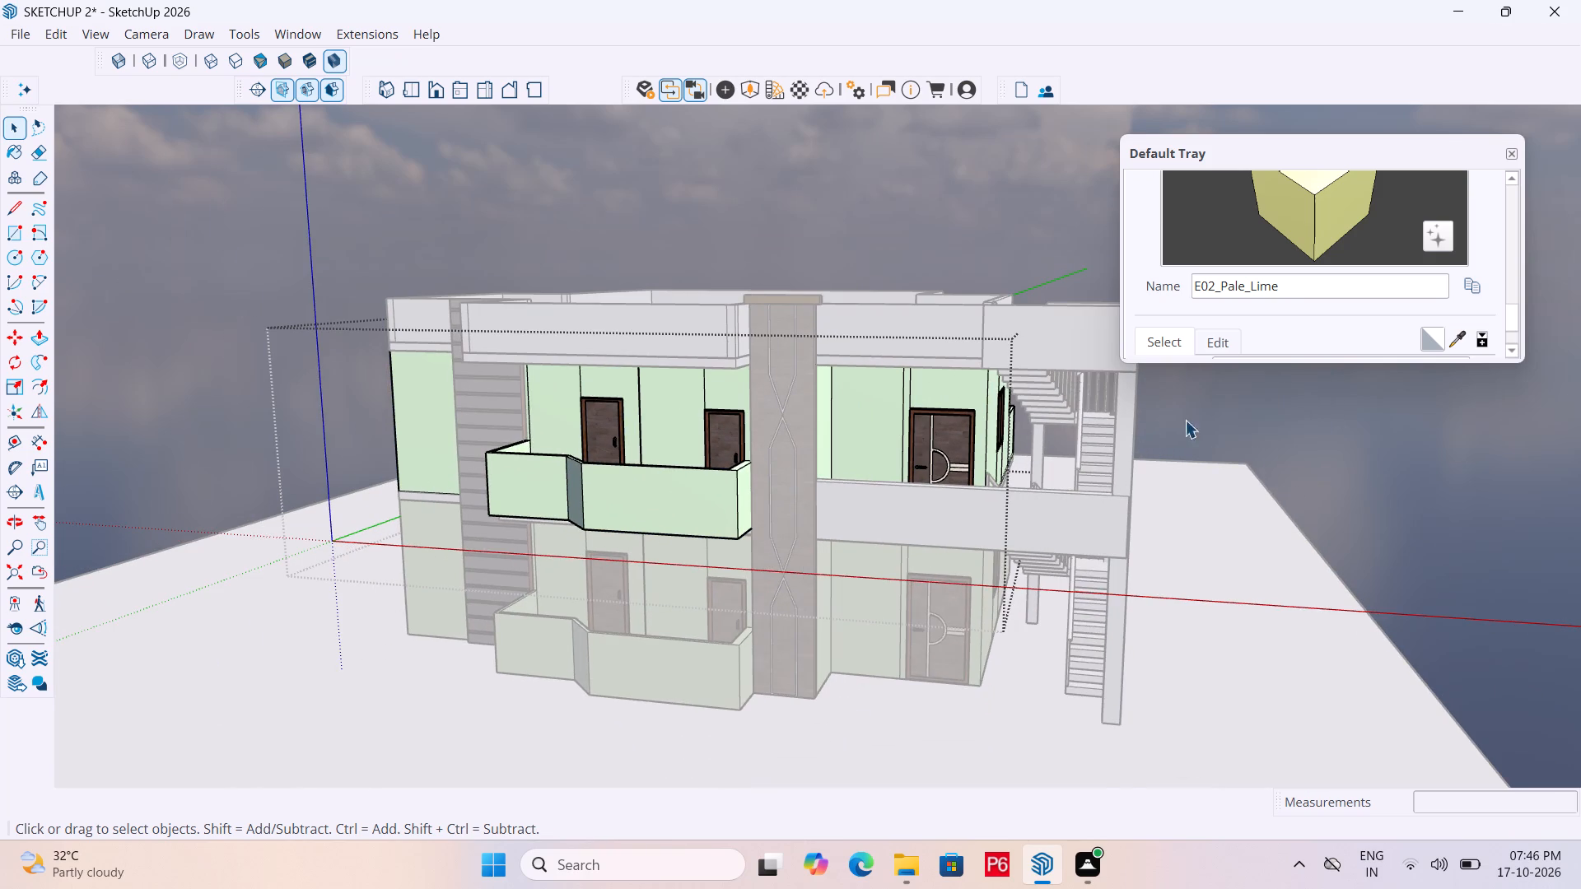
pyautogui.click(1207, 410)
pyautogui.hotkey('ctrl', 's')
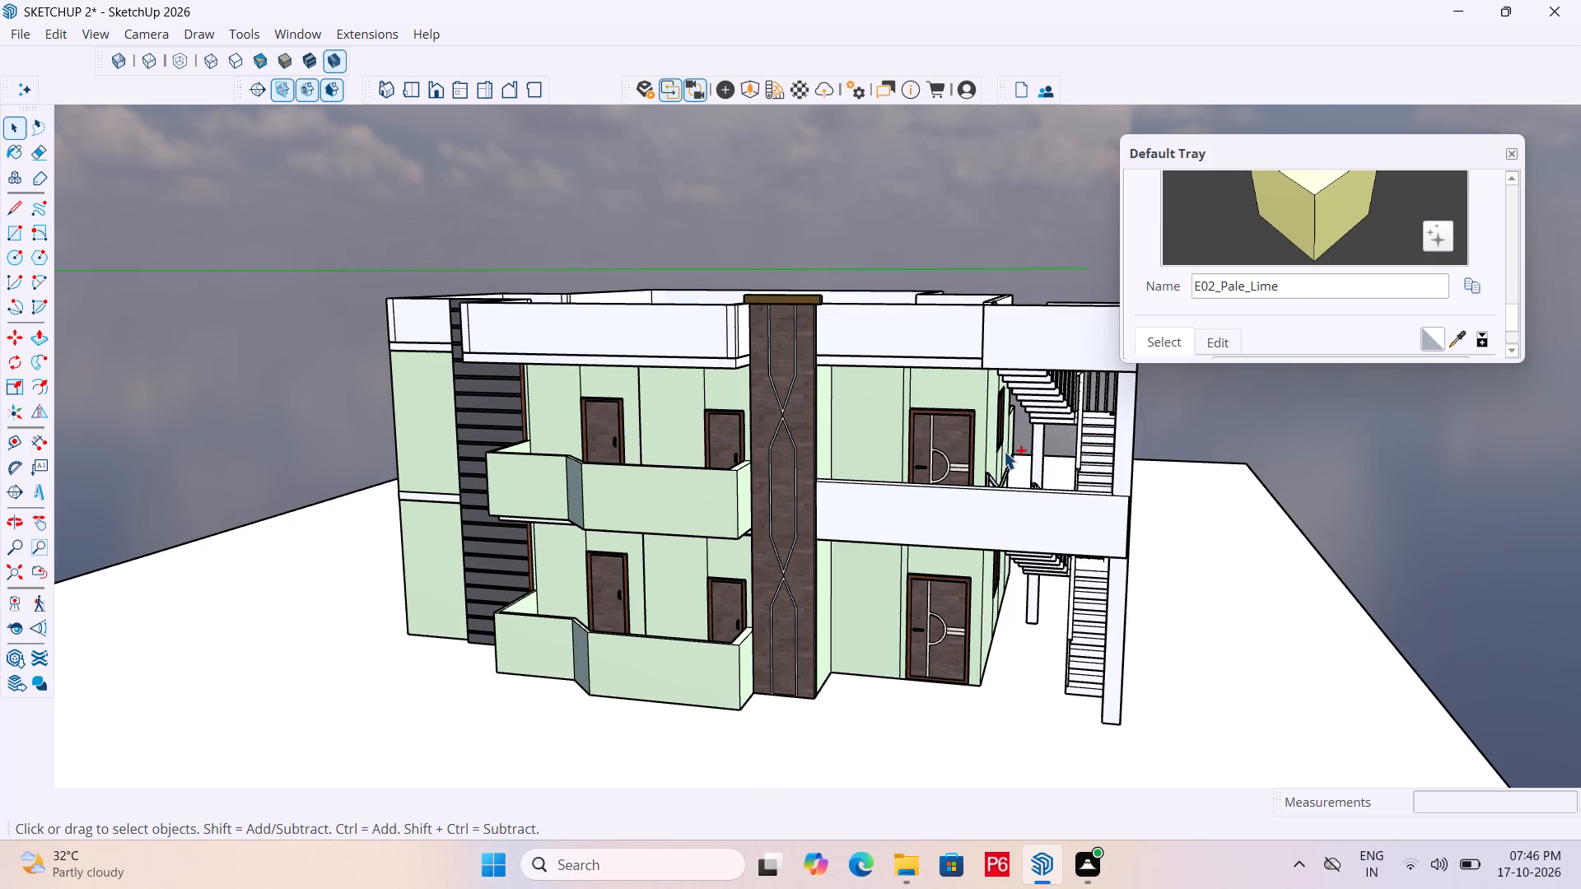
# Examine the whole building's facade from the external staircase side, including the white parapet beside the dark vertical cladding.
pyautogui.scroll(-11, 692, 401)
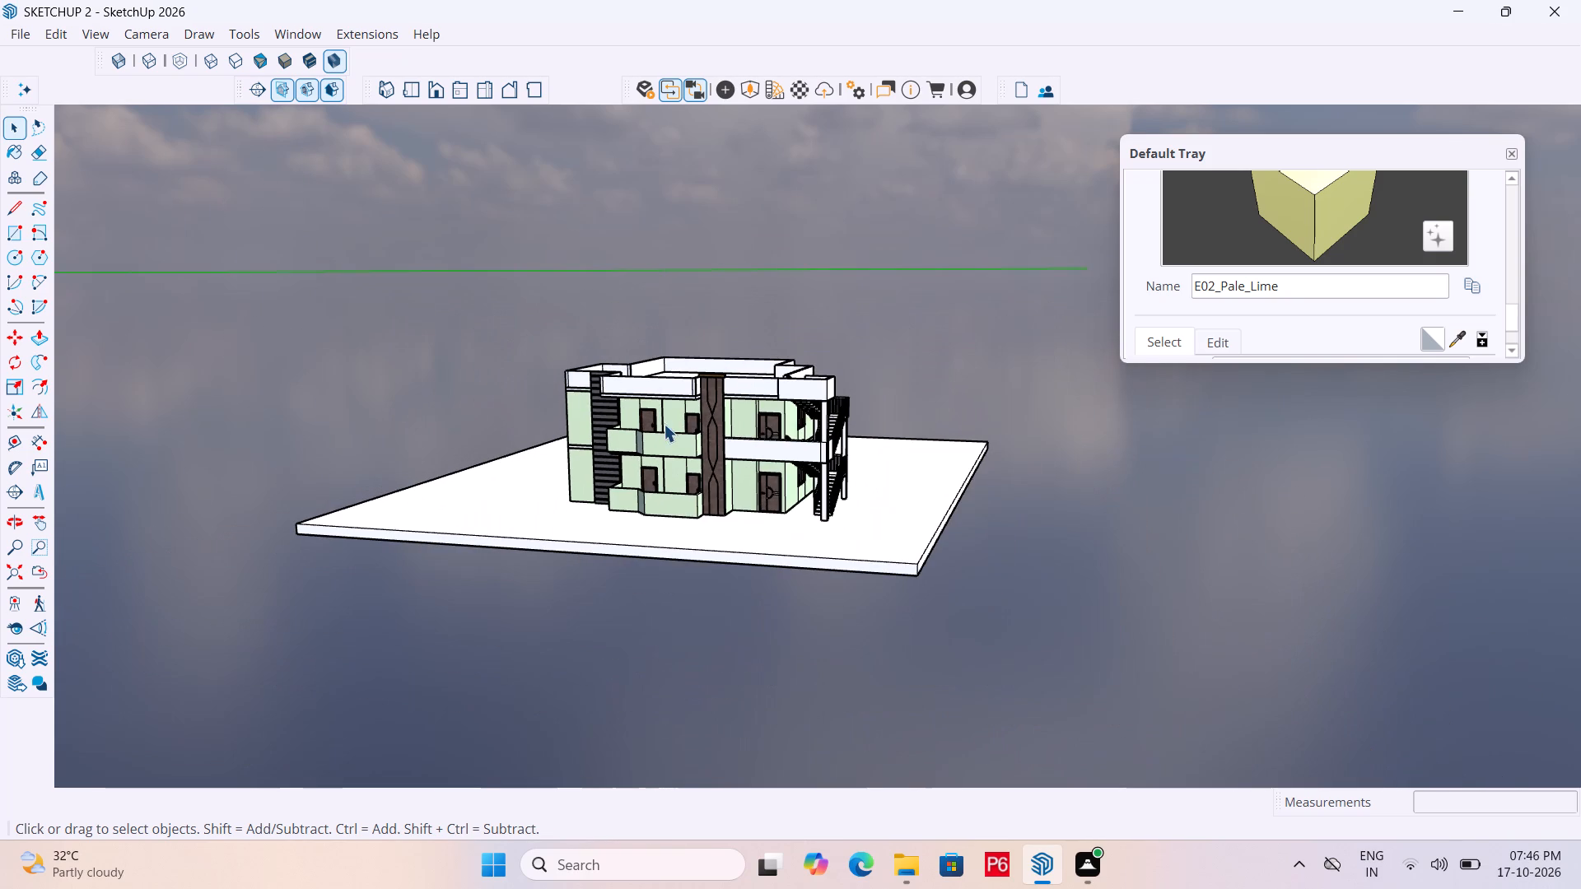
pyautogui.moveTo(907, 513); pyautogui.dragTo(726, 571, button='middle')
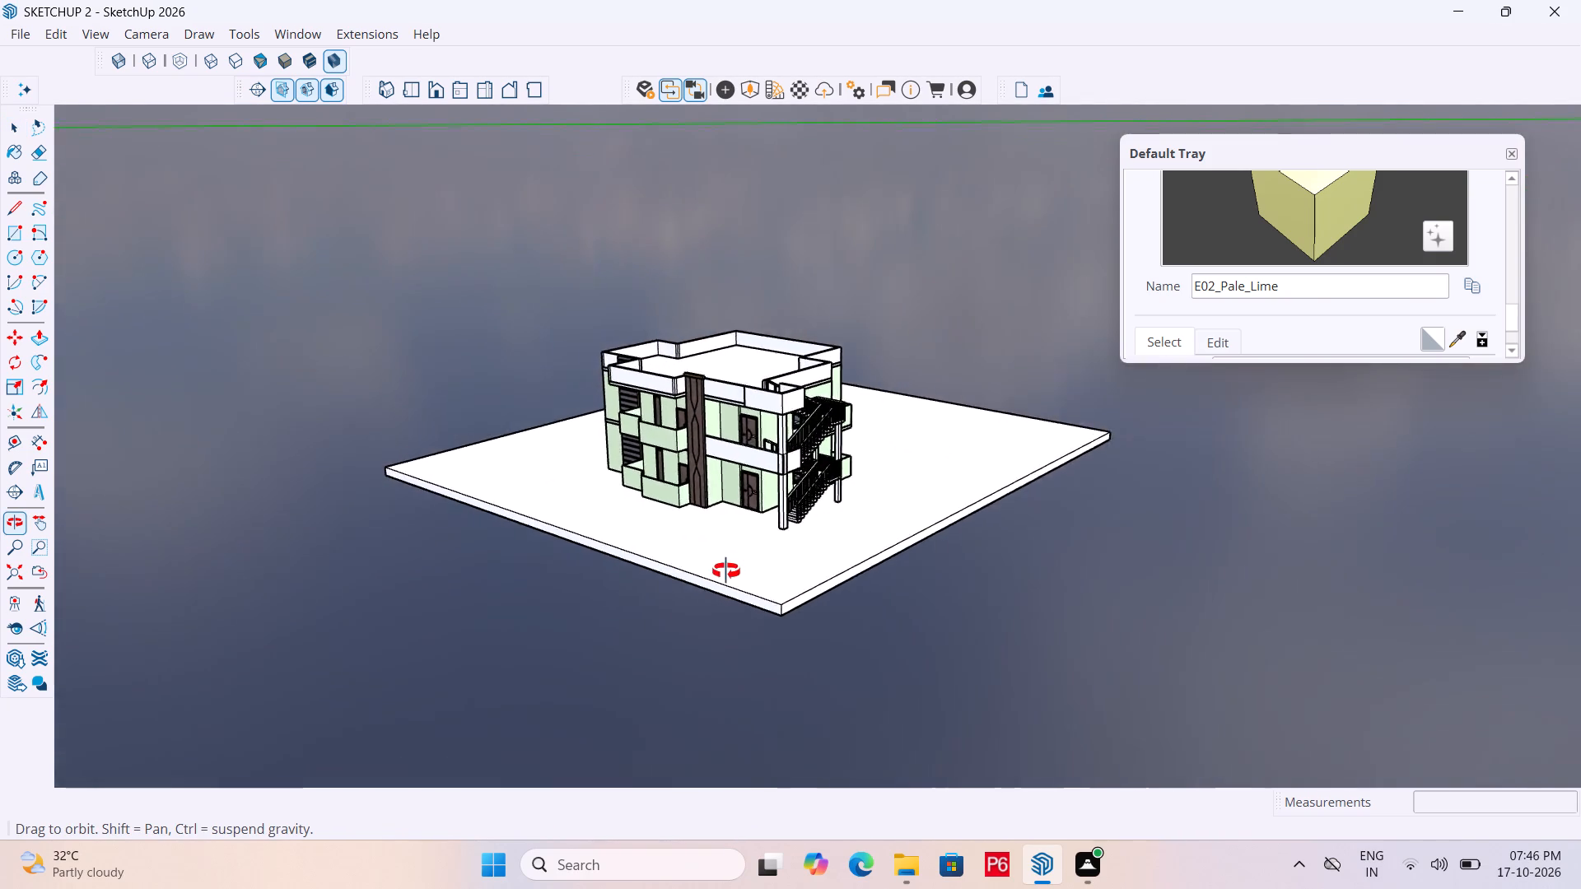
pyautogui.moveTo(726, 571); pyautogui.dragTo(769, 571, button='middle')
pyautogui.scroll(-6, 490, 449)
pyautogui.moveTo(604, 465); pyautogui.dragTo(660, 428, button='middle')
pyautogui.scroll(1, 650, 435)
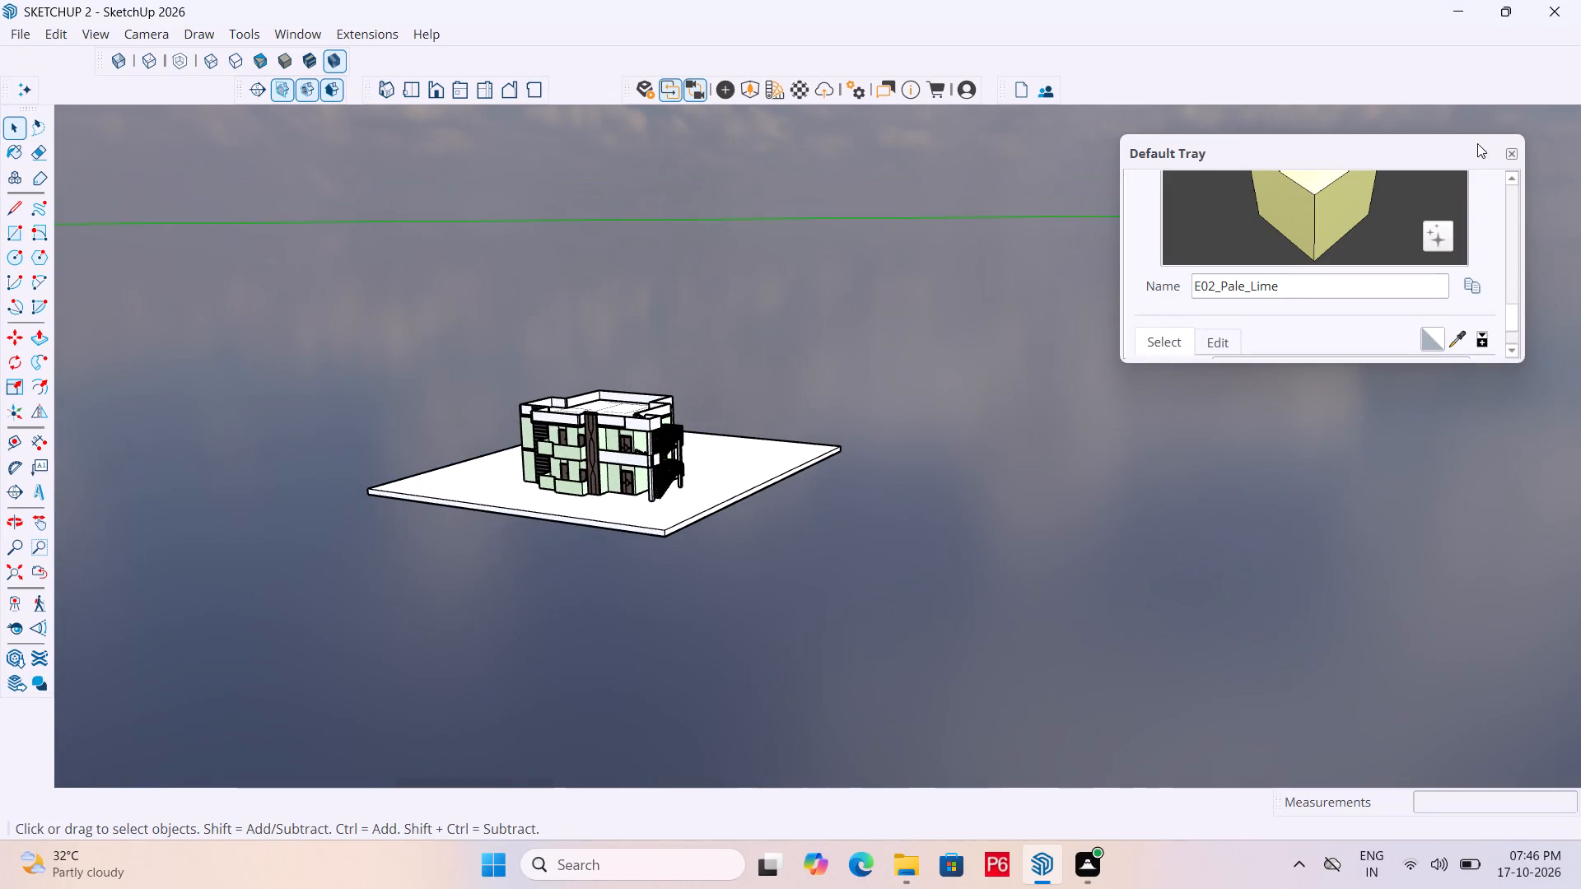
pyautogui.scroll(12, 561, 470)
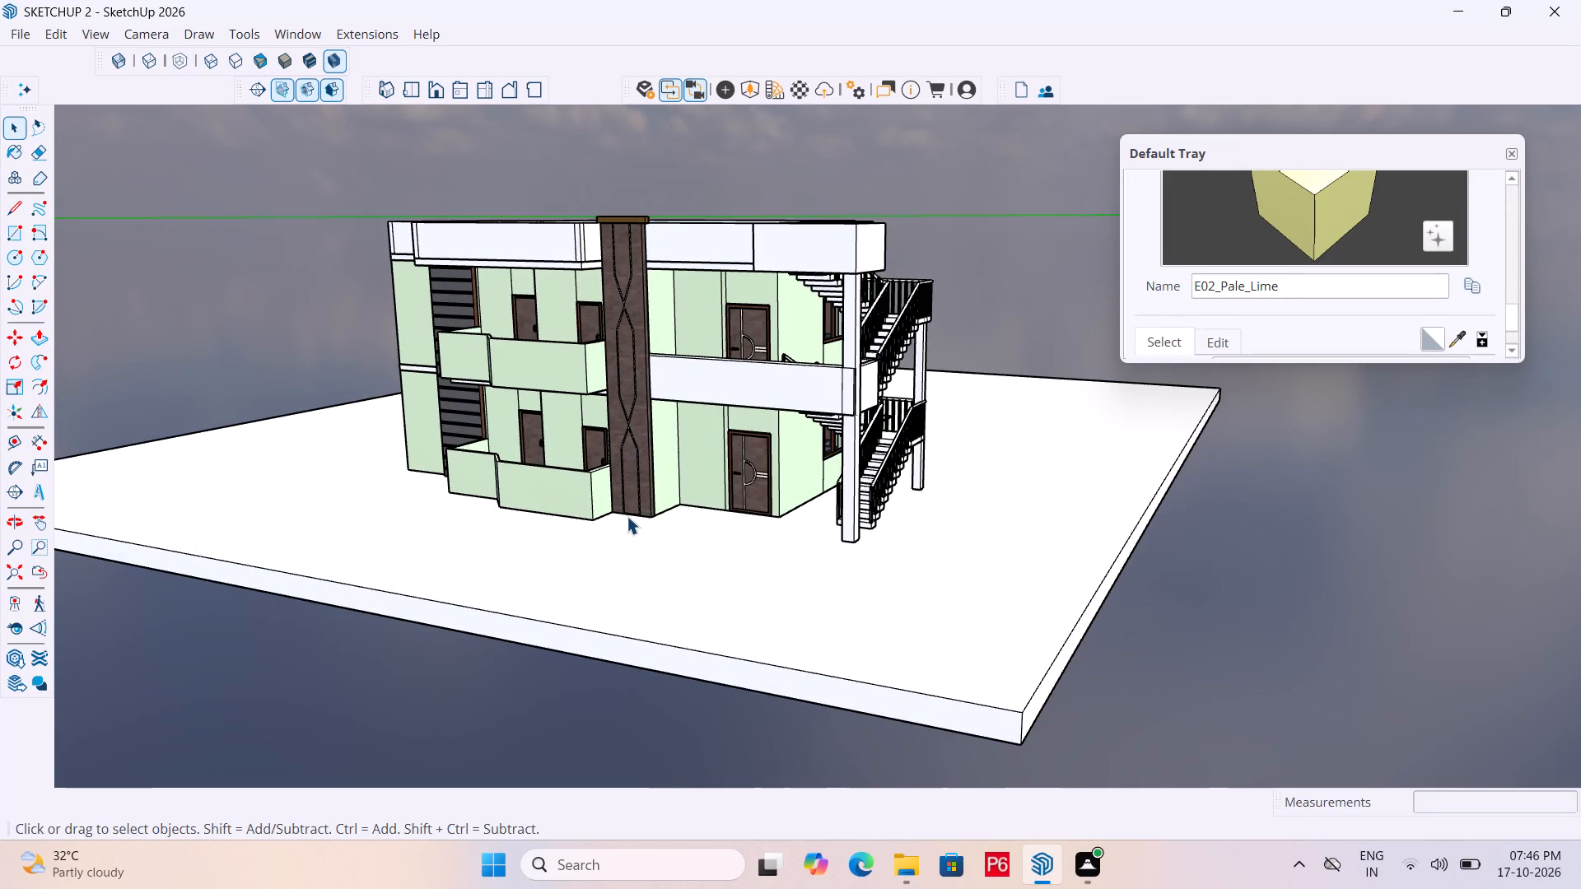
pyautogui.scroll(-4, 572, 504)
pyautogui.scroll(-5, 796, 496)
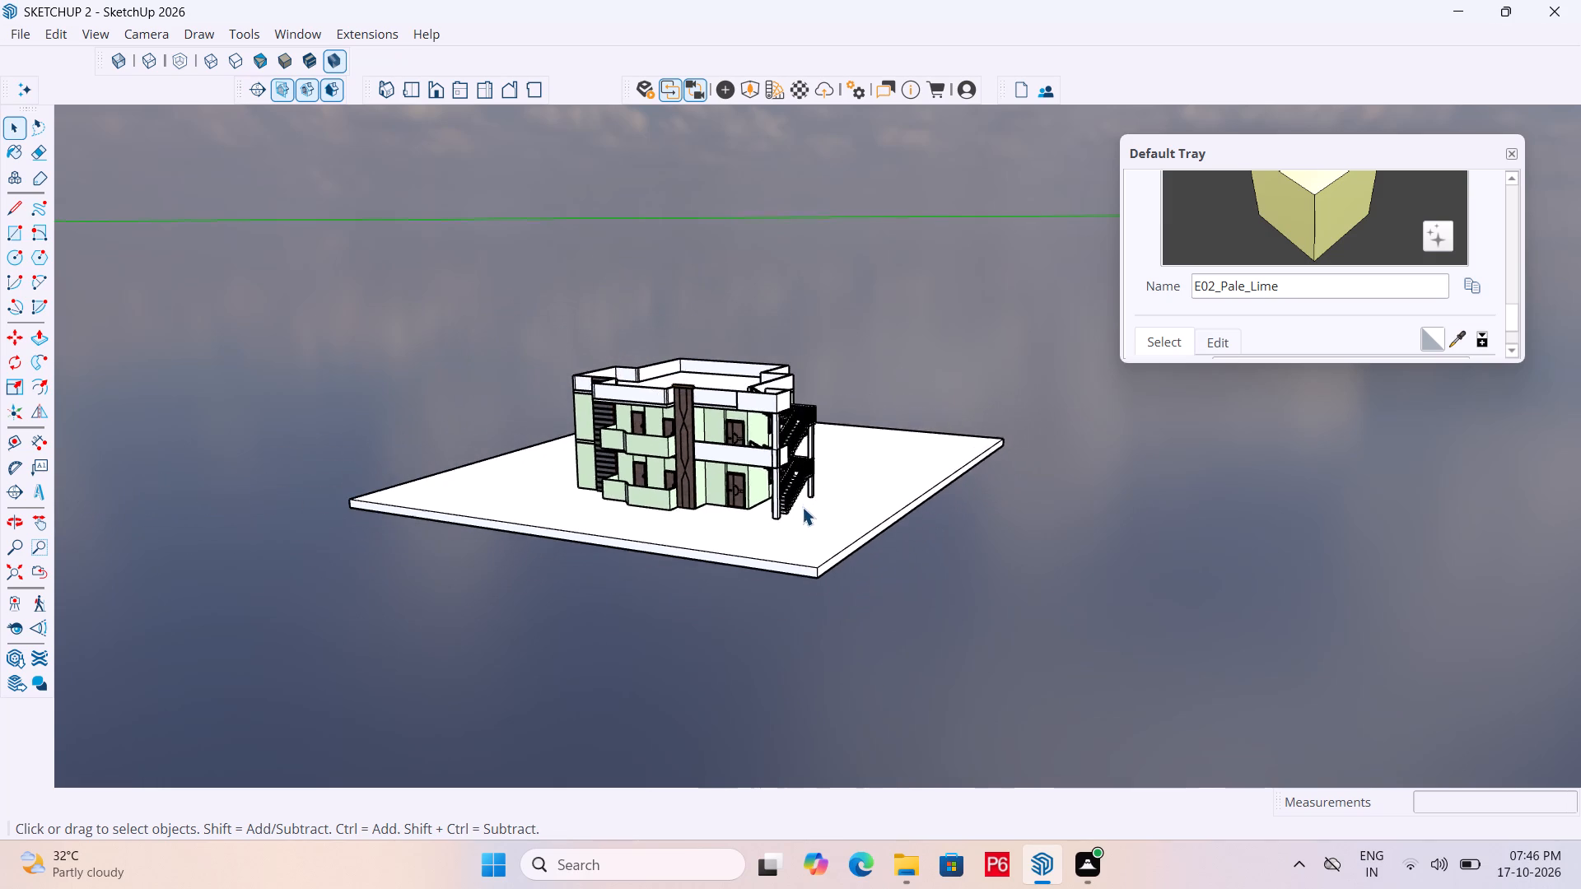
pyautogui.moveTo(800, 508); pyautogui.dragTo(727, 582, button='middle')
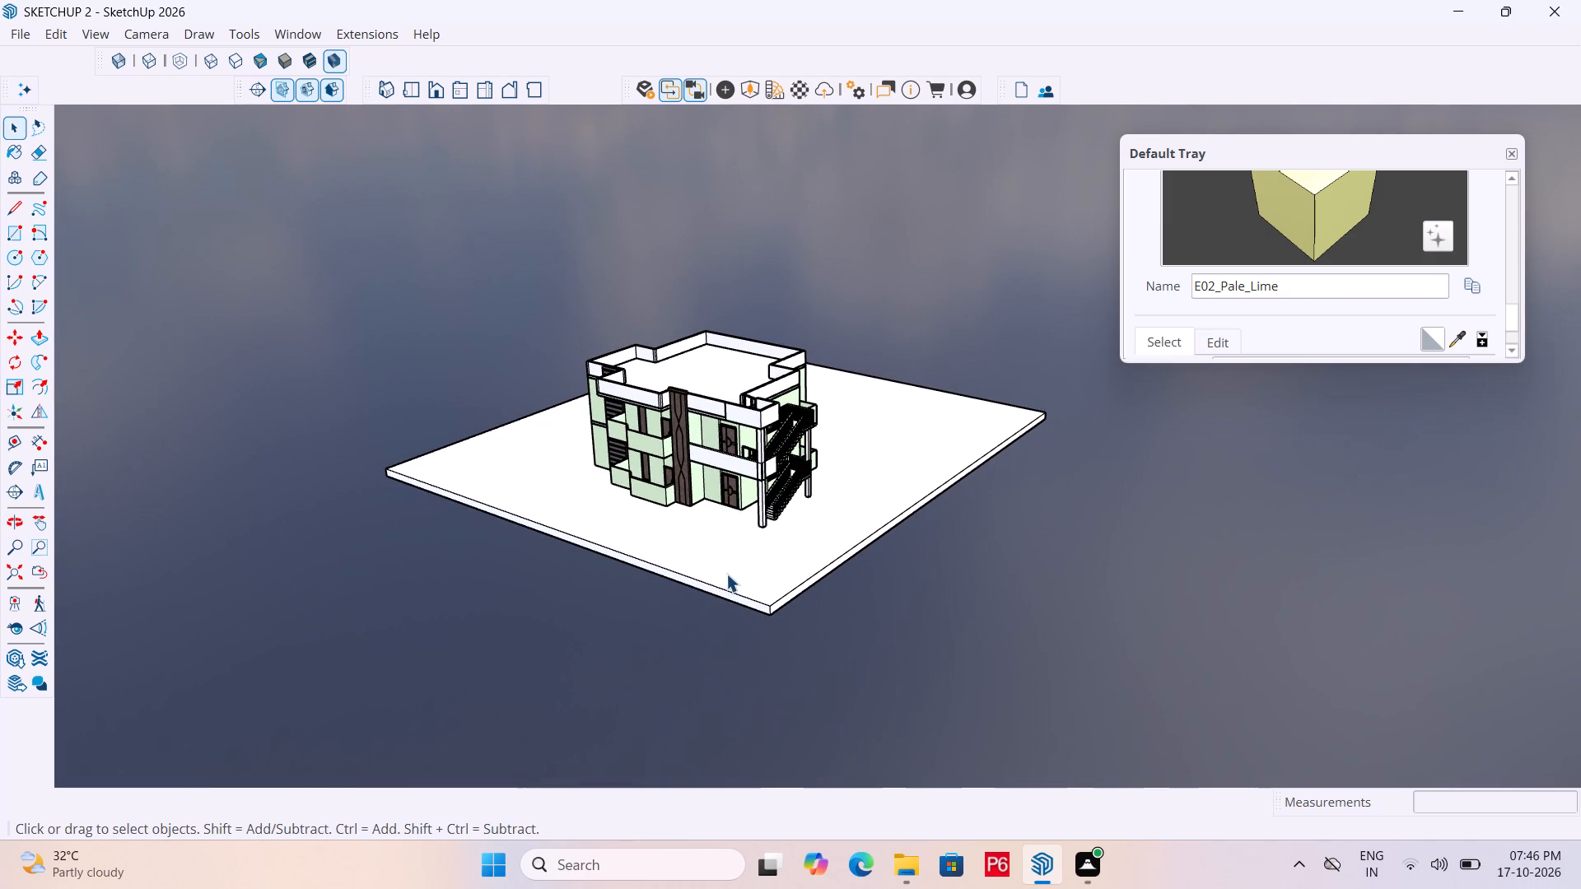
pyautogui.scroll(-6, 707, 463)
pyautogui.scroll(6, 683, 476)
pyautogui.moveTo(690, 477); pyautogui.dragTo(794, 405, button='middle')
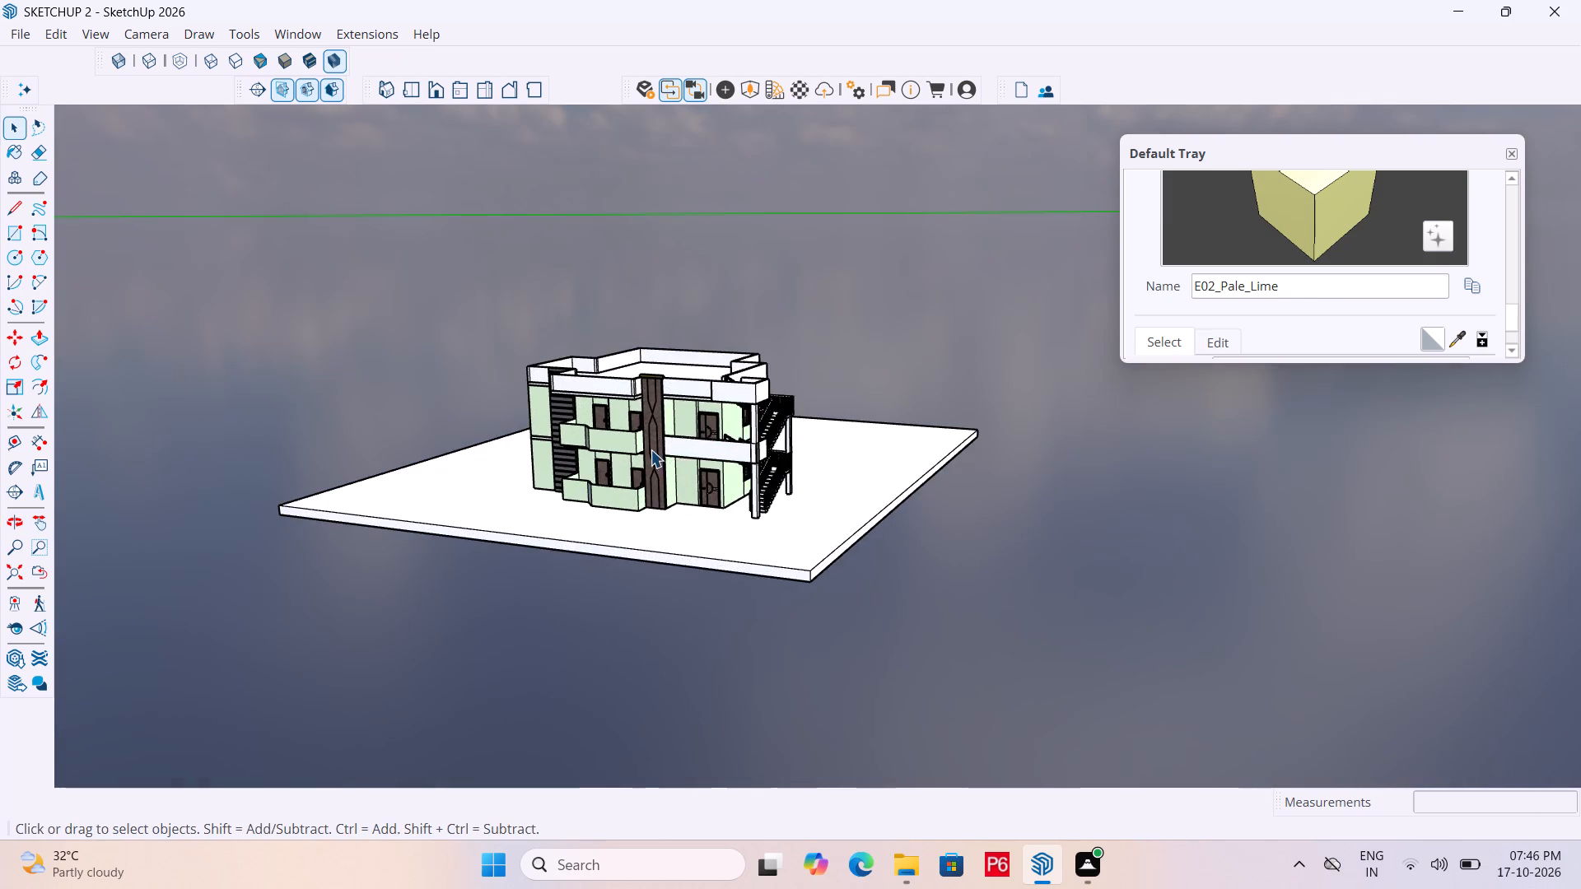
pyautogui.scroll(12, 651, 449)
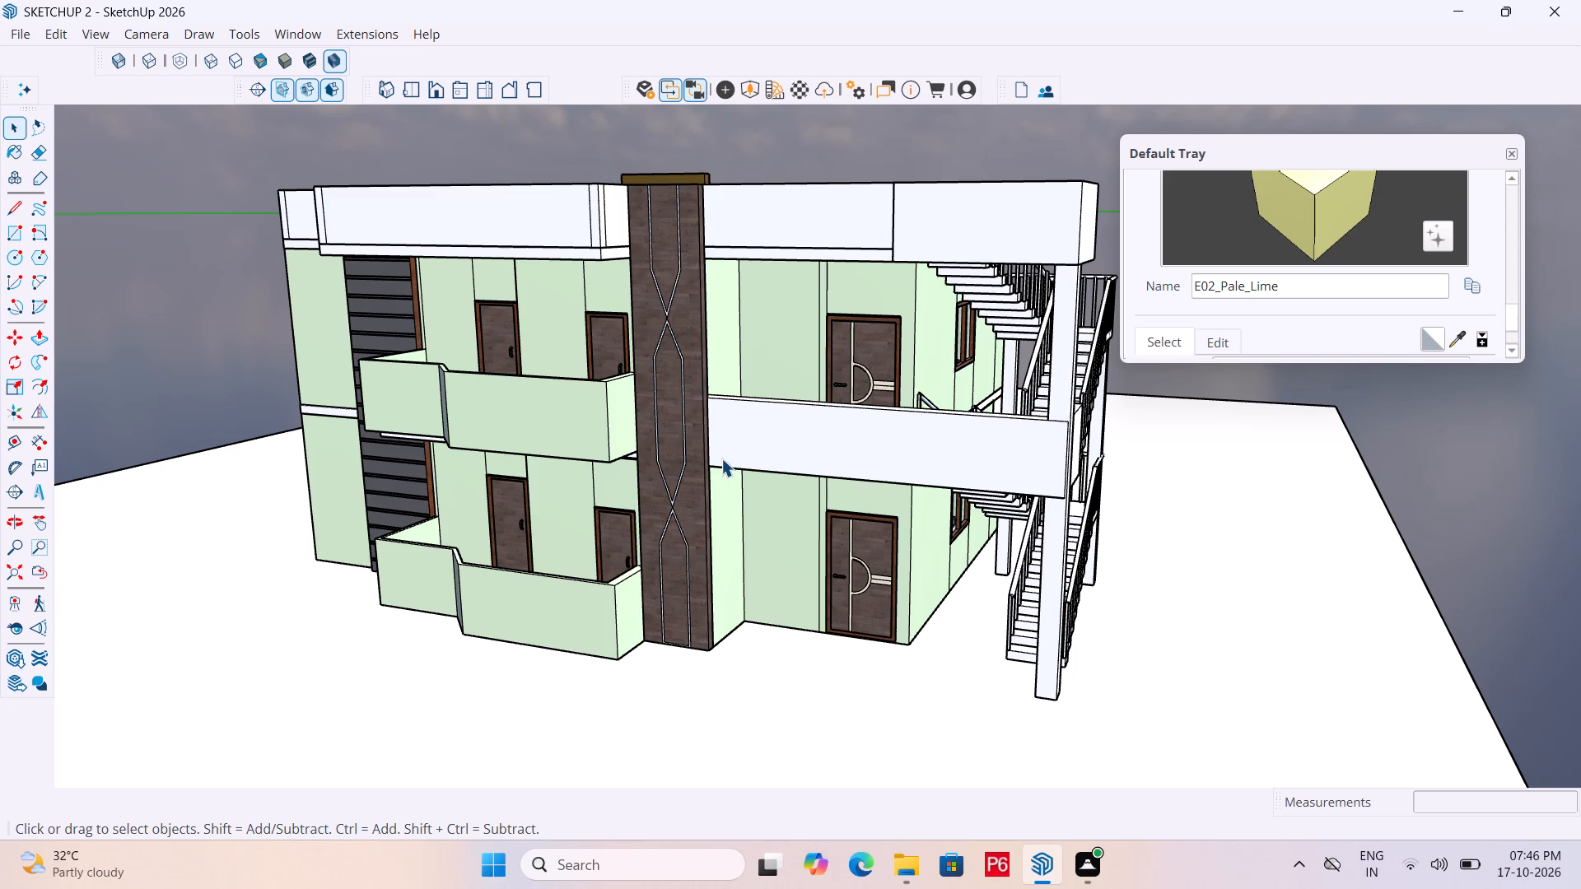
pyautogui.scroll(5, 837, 412)
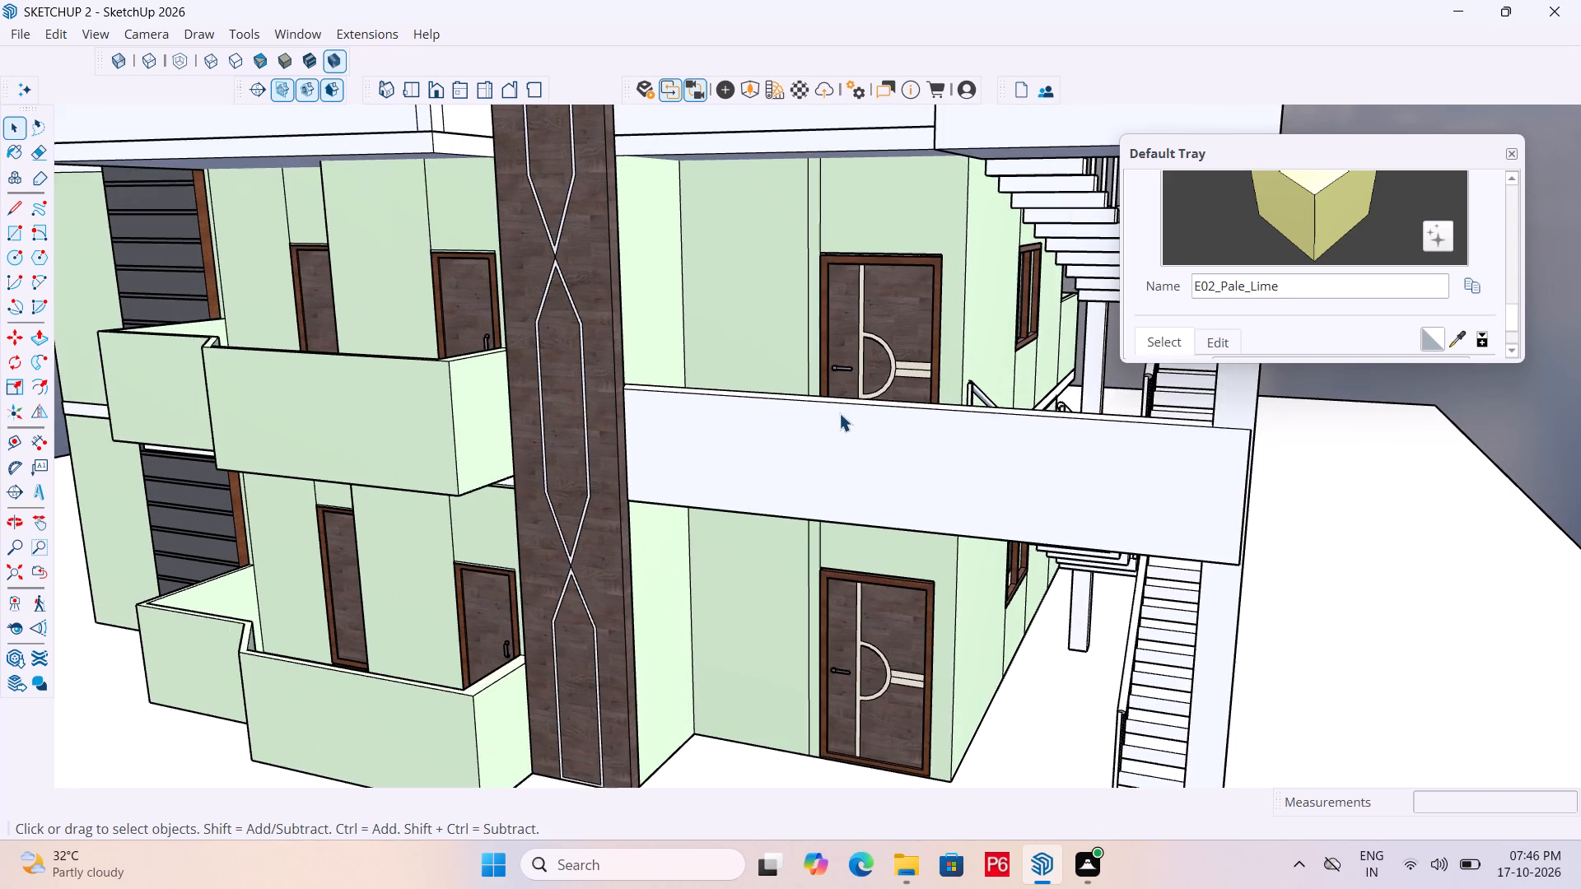
# Inspect the white first-floor parapet between the dark cladding and the staircase, from outside and from the landing behind it.
pyautogui.scroll(-2, 683, 412)
pyautogui.moveTo(786, 441); pyautogui.dragTo(615, 530, button='middle')
pyautogui.scroll(5, 795, 533)
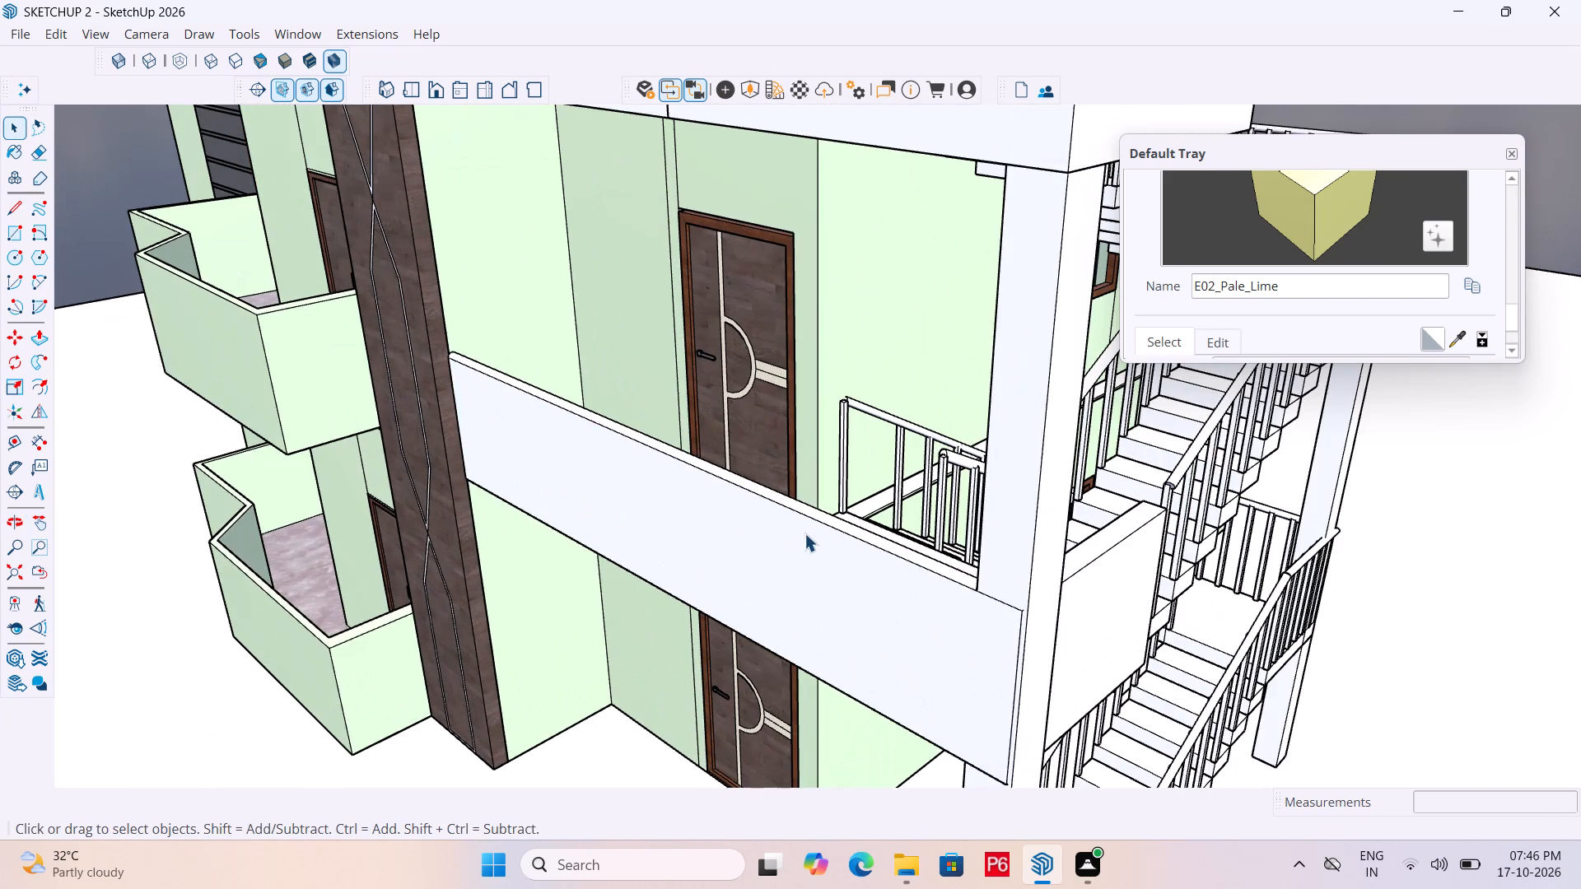
pyautogui.click(807, 533)
pyautogui.scroll(4, 679, 472)
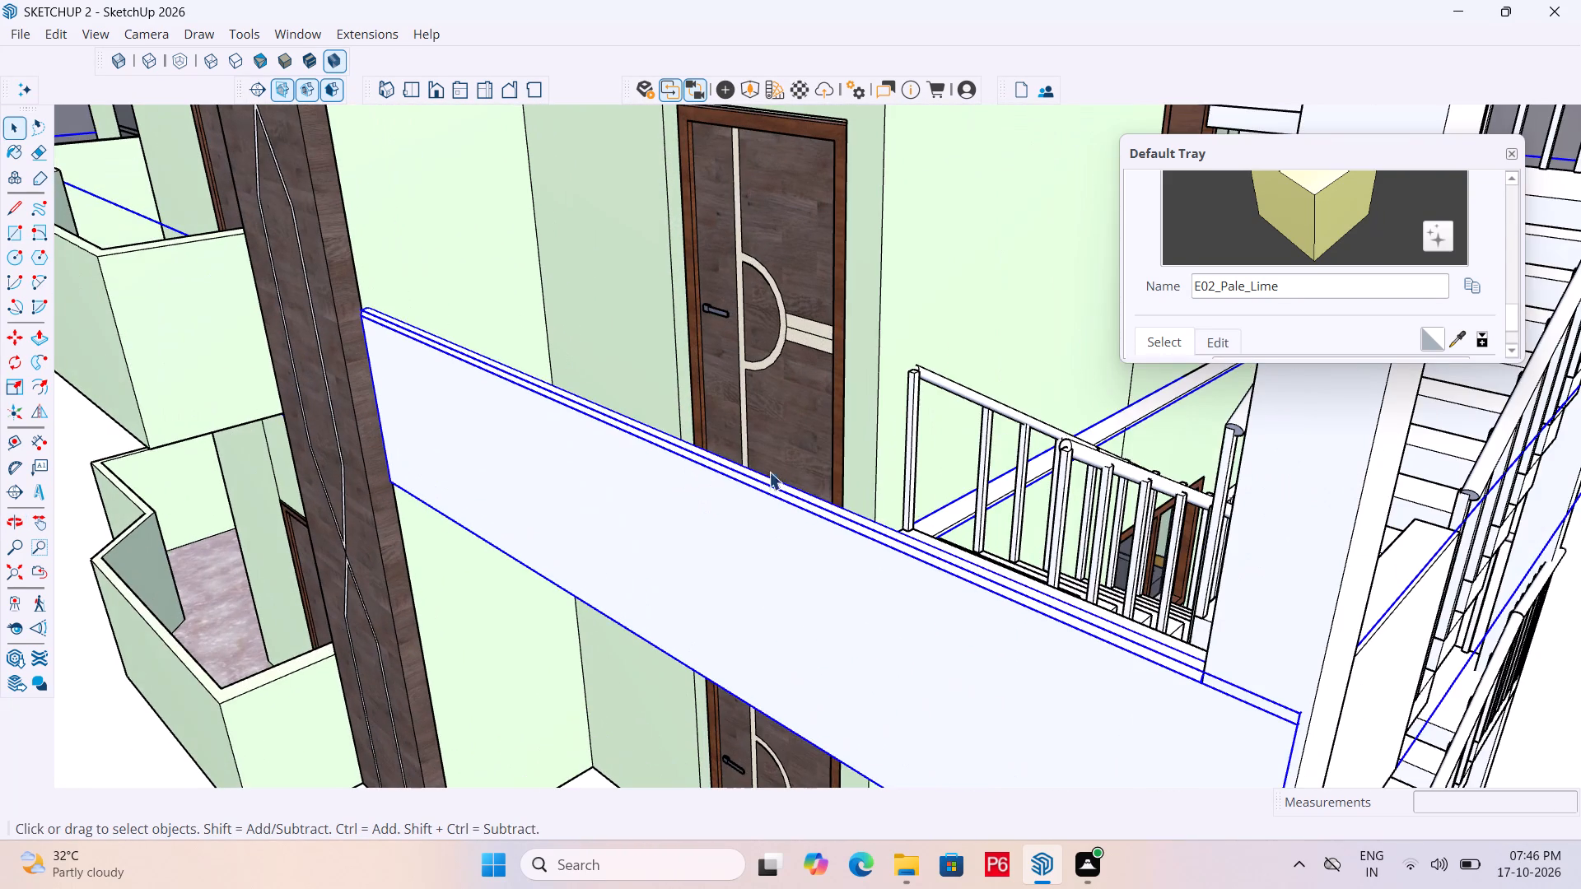
pyautogui.moveTo(822, 479); pyautogui.dragTo(800, 453, button='middle')
pyautogui.press('space')
pyautogui.scroll(4, 967, 535)
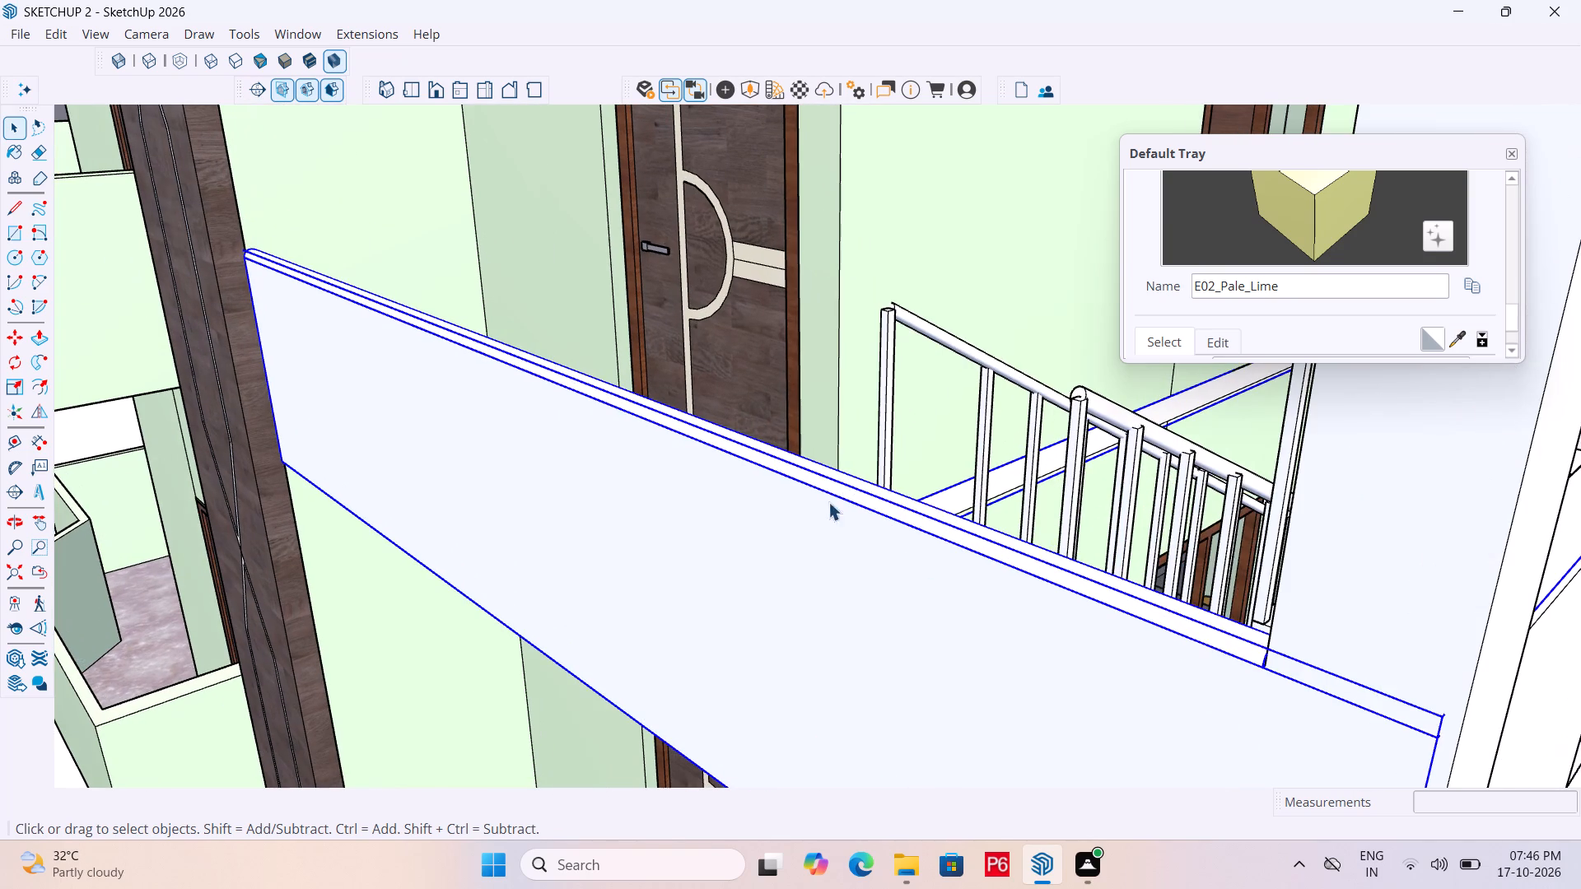
pyautogui.click(904, 515)
pyautogui.scroll(-5, 791, 548)
pyautogui.scroll(3, 516, 365)
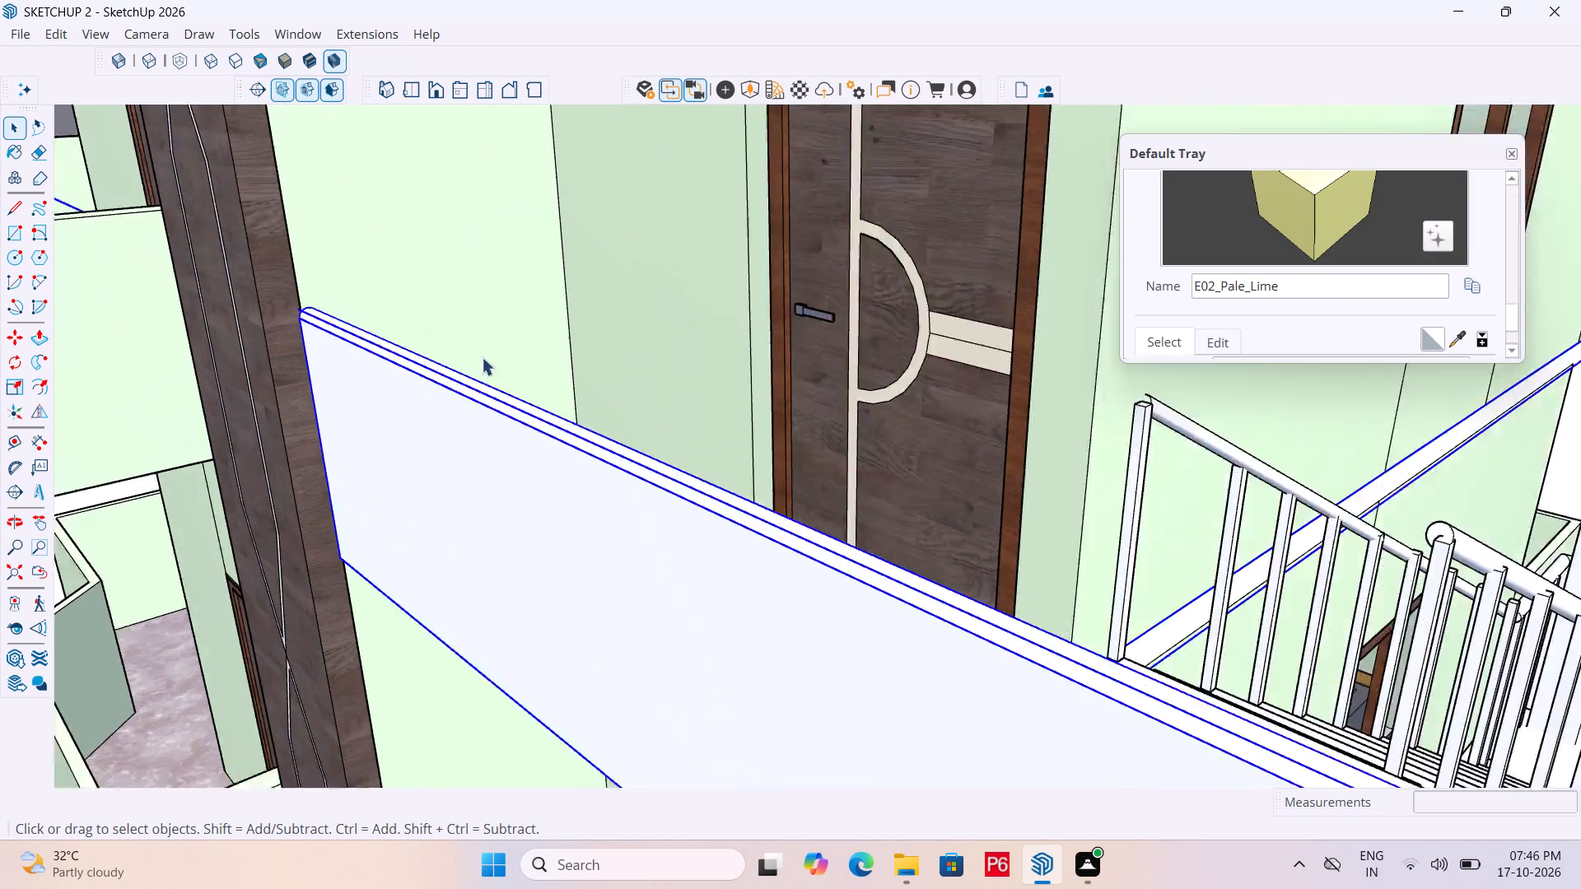
pyautogui.scroll(9, 482, 357)
pyautogui.scroll(-7, 193, 291)
pyautogui.scroll(-6, 518, 384)
pyautogui.scroll(-3, 712, 486)
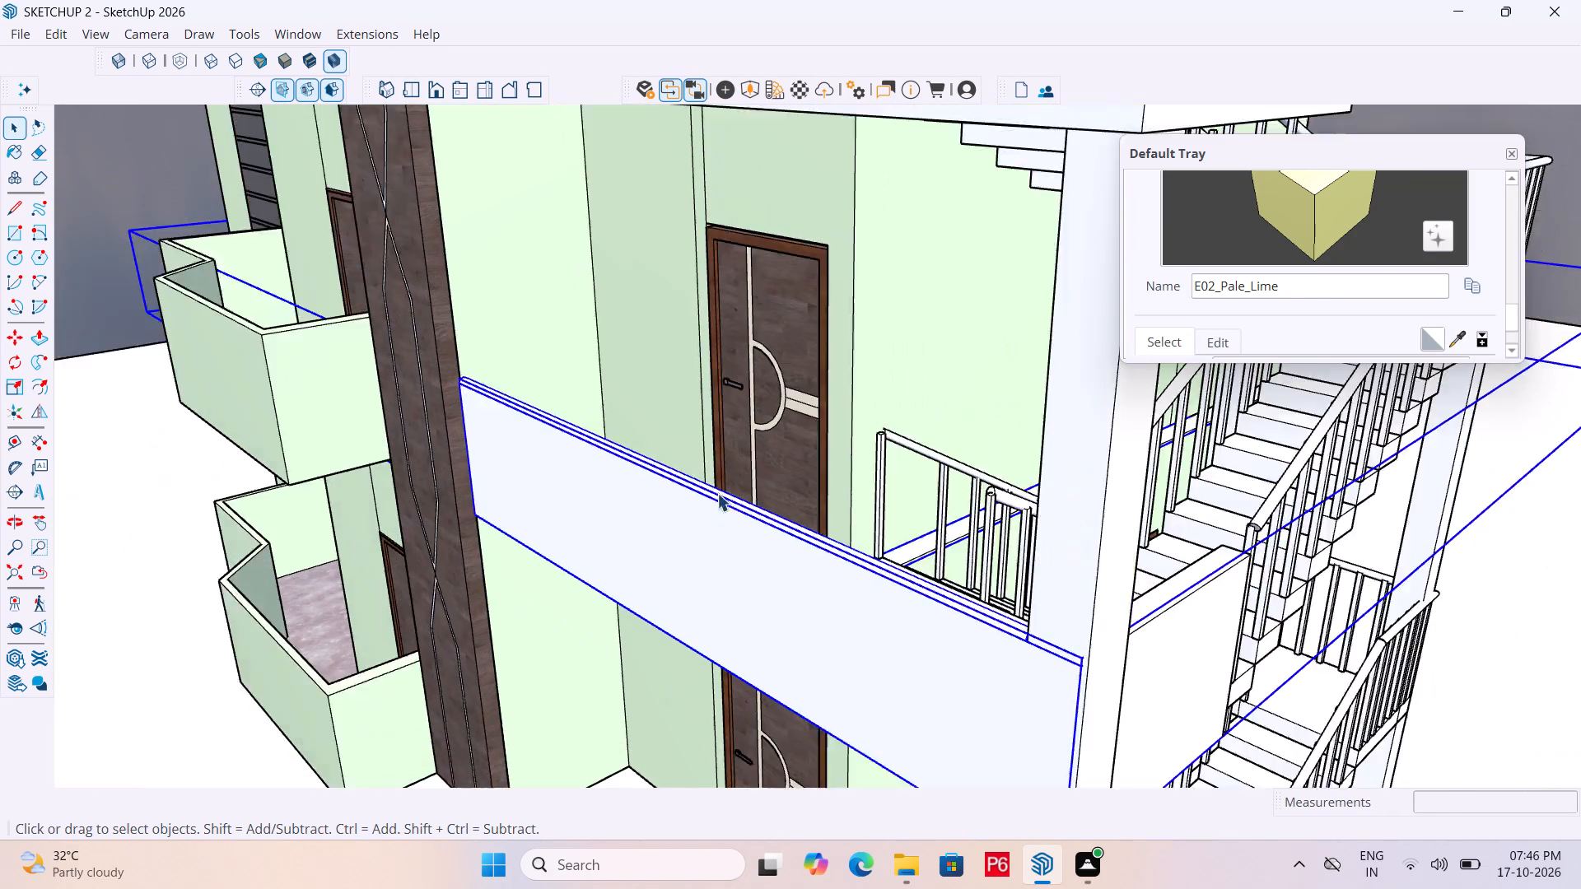
pyautogui.scroll(-4, 717, 493)
pyautogui.moveTo(1032, 558); pyautogui.dragTo(772, 538, button='middle')
pyautogui.click(472, 300)
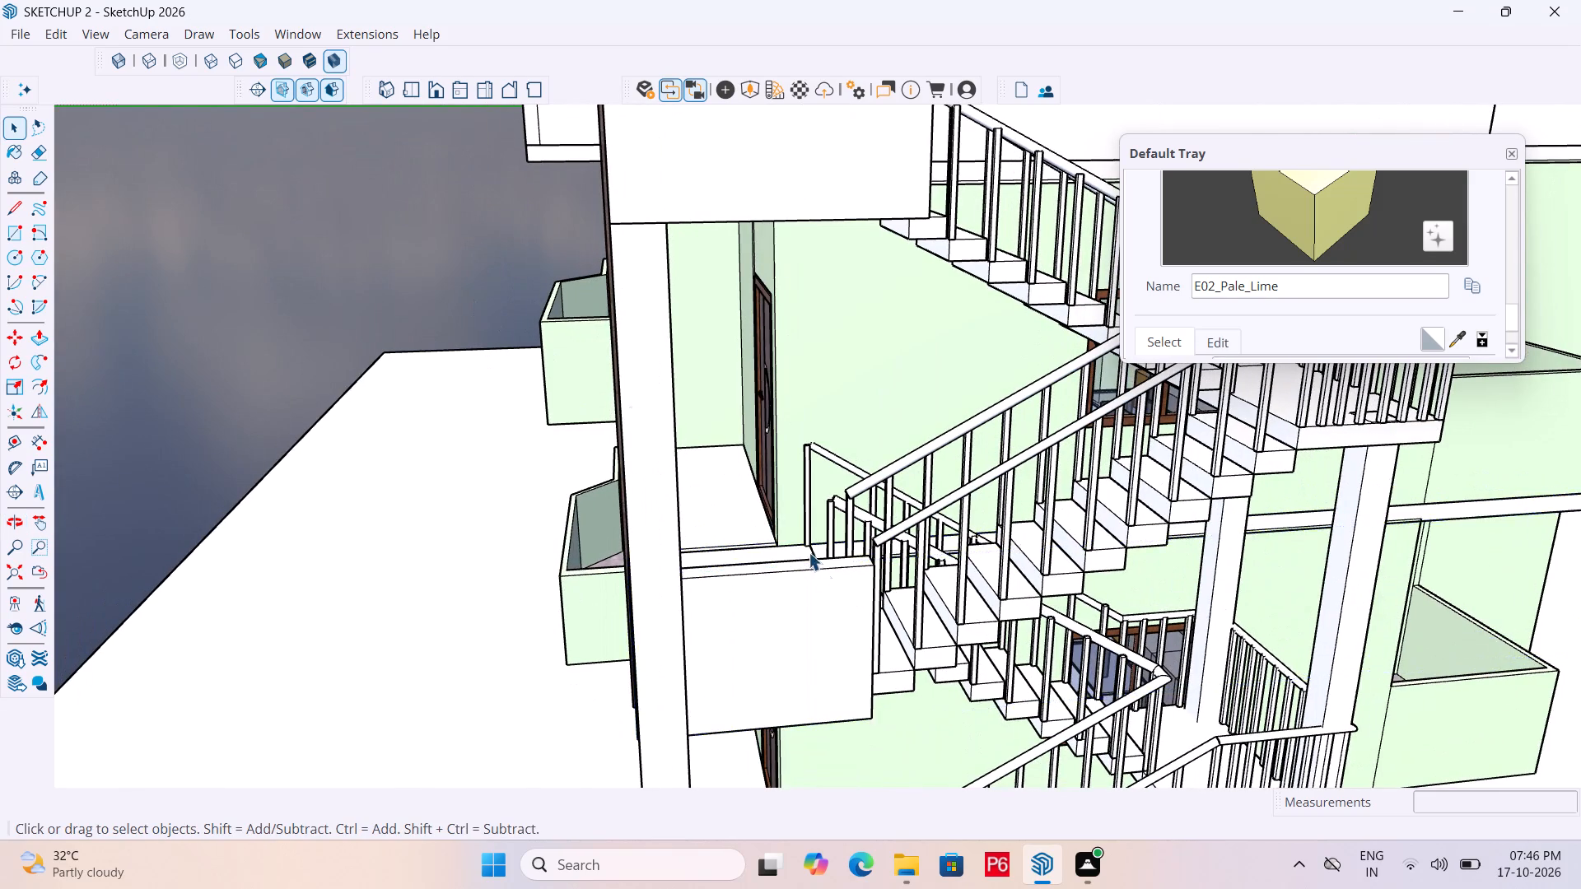
pyautogui.scroll(4, 822, 572)
pyautogui.moveTo(743, 566); pyautogui.dragTo(619, 671, button='middle')
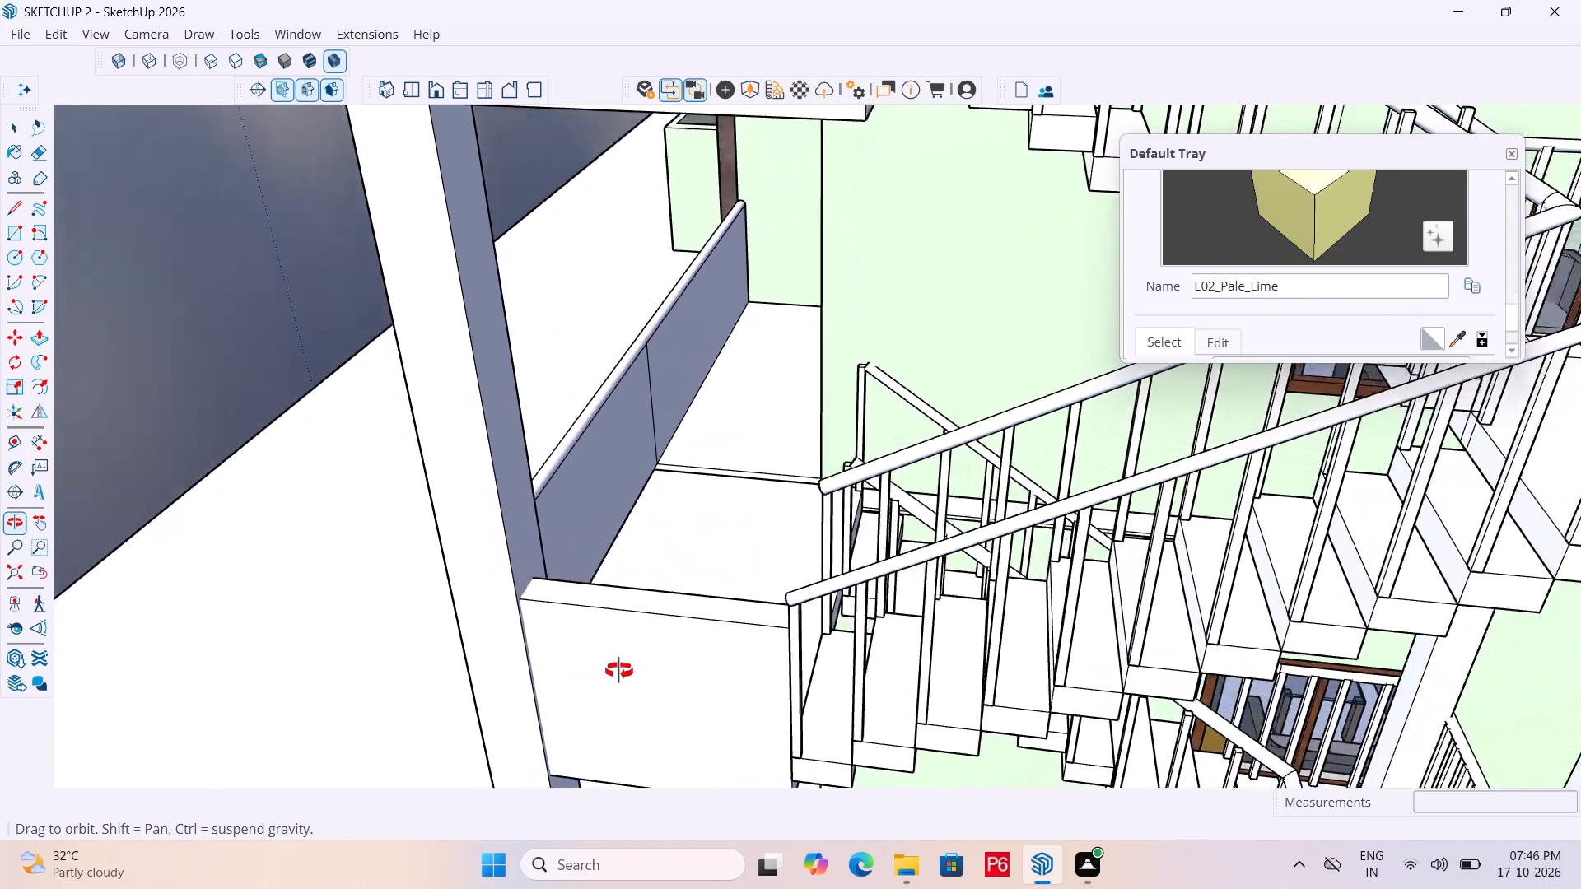
pyautogui.moveTo(619, 671); pyautogui.dragTo(1335, 594, button='middle')
pyautogui.scroll(-6, 767, 430)
pyautogui.moveTo(798, 466); pyautogui.dragTo(679, 503, button='middle')
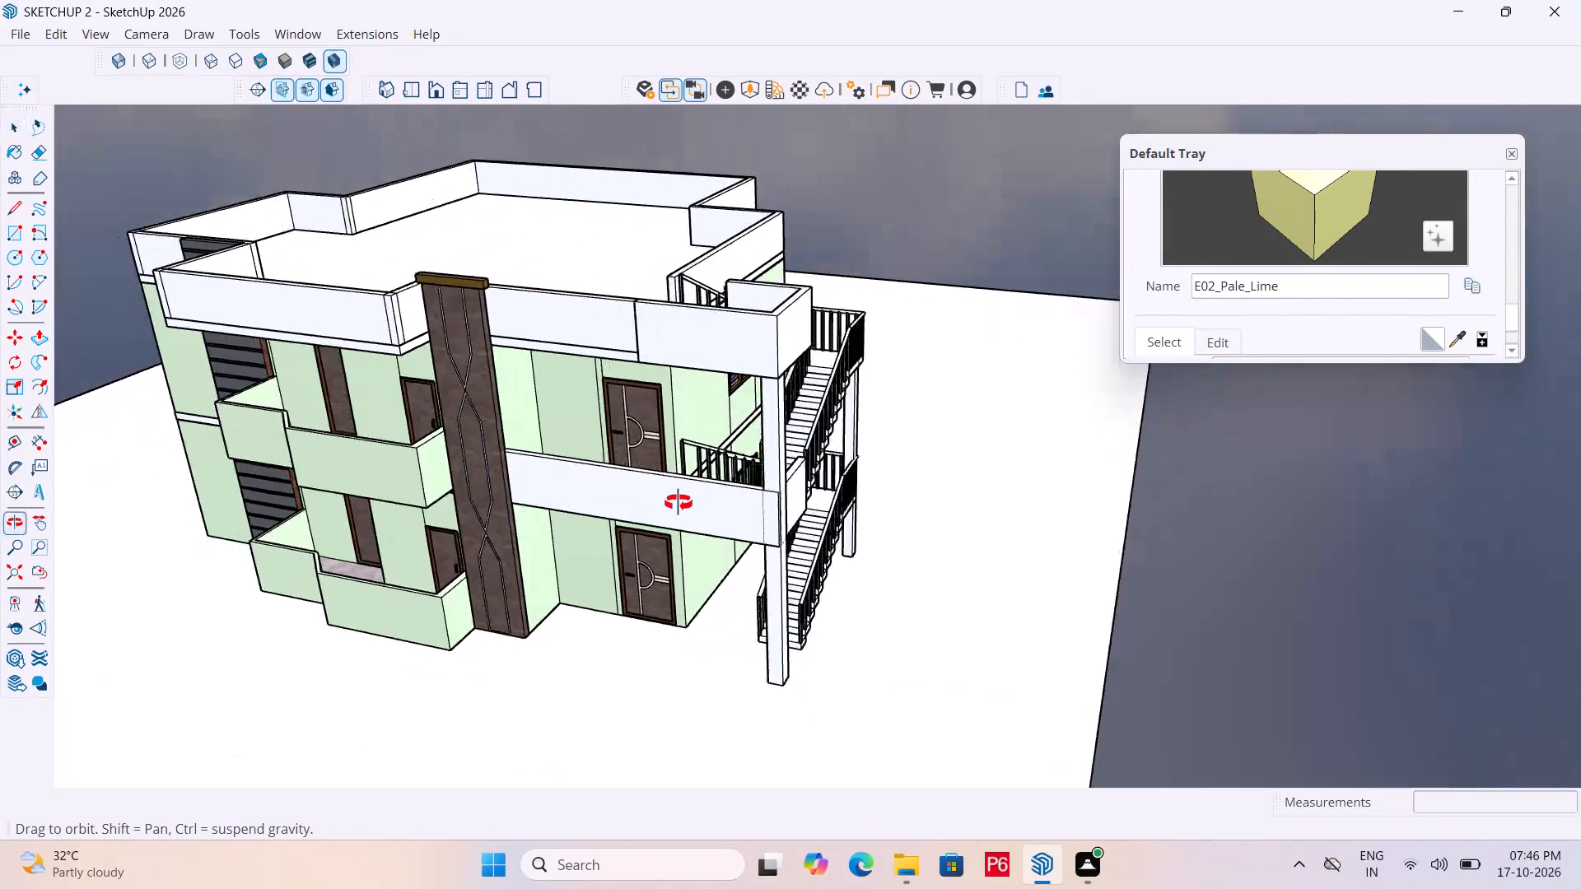
pyautogui.moveTo(679, 503); pyautogui.dragTo(655, 504, button='middle')
pyautogui.press('space')
pyautogui.scroll(4, 584, 290)
pyautogui.scroll(6, 690, 598)
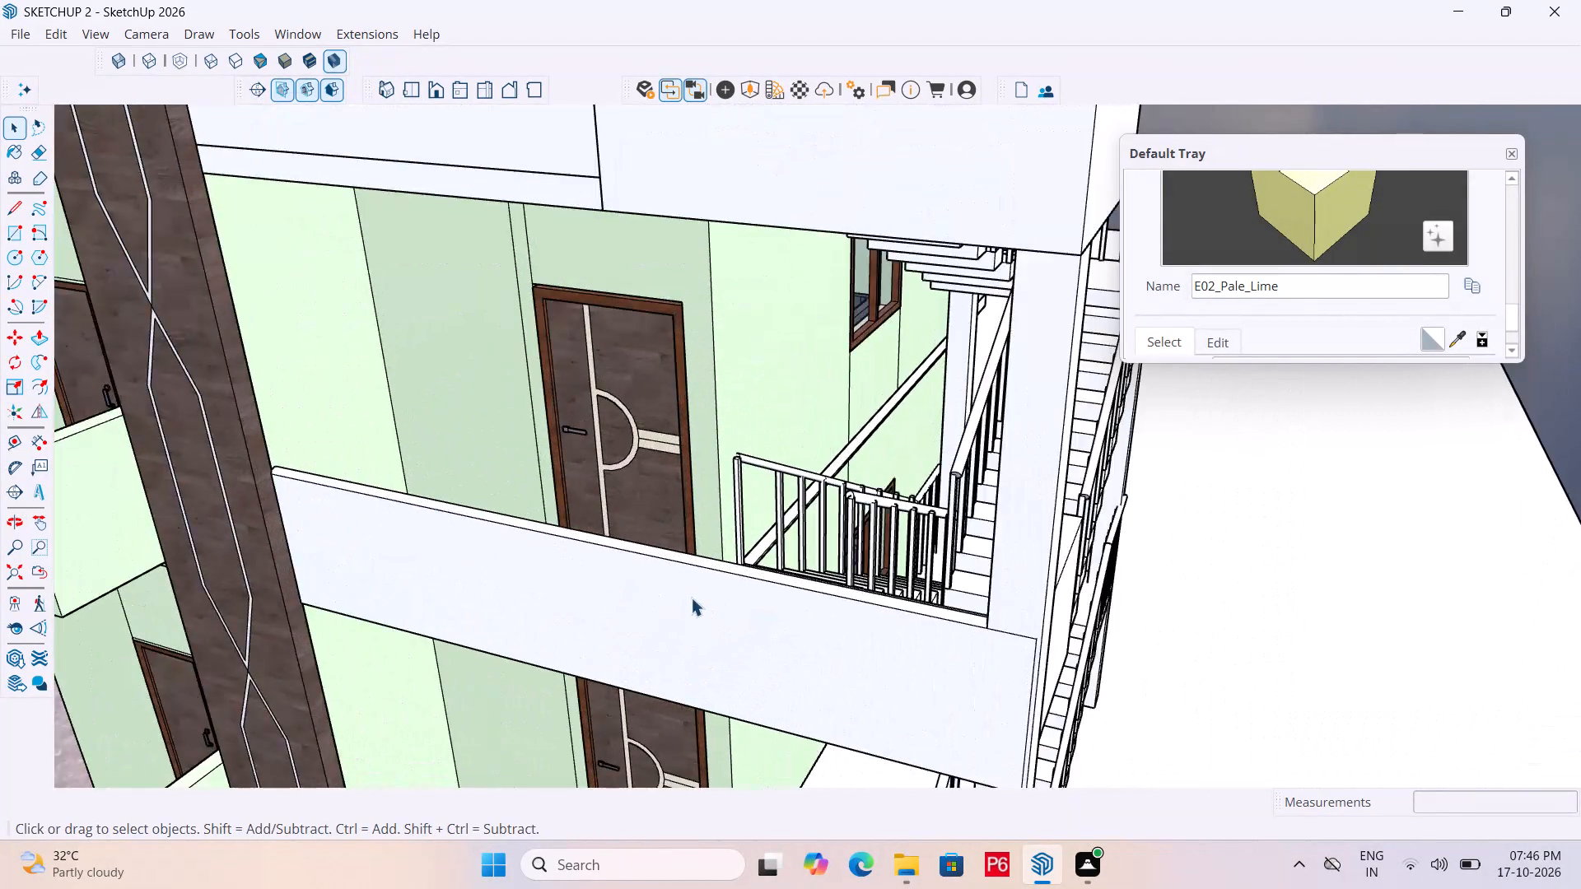
pyautogui.moveTo(669, 583); pyautogui.dragTo(717, 550, button='middle')
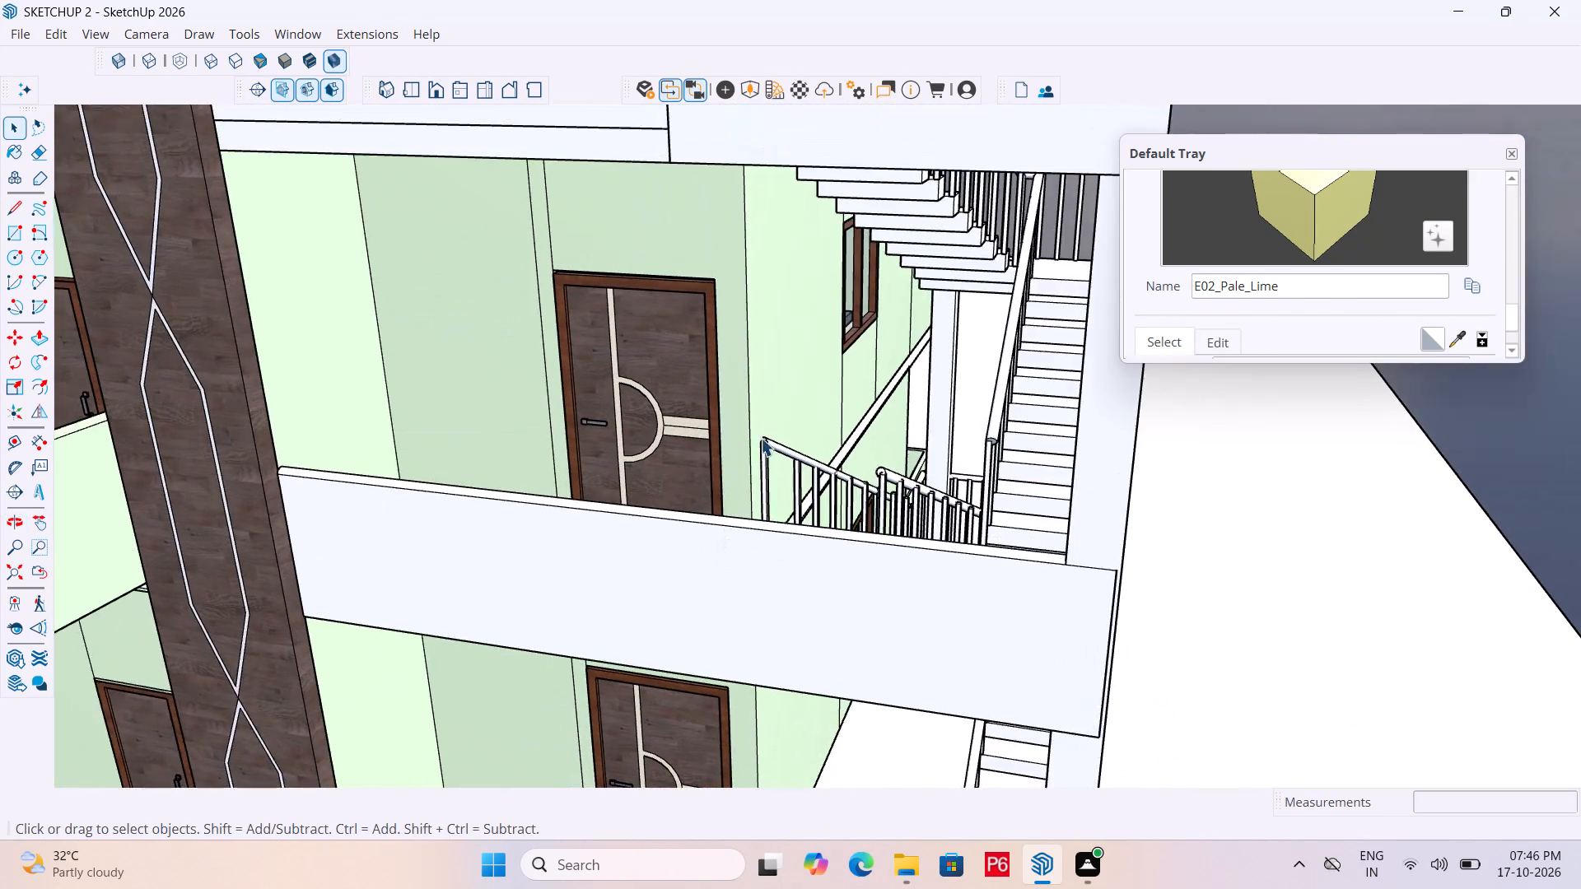
# Save the model.
pyautogui.scroll(-2, 761, 445)
pyautogui.hotkey('ctrl', 's')
pyautogui.hotkey('ctrl', 's')
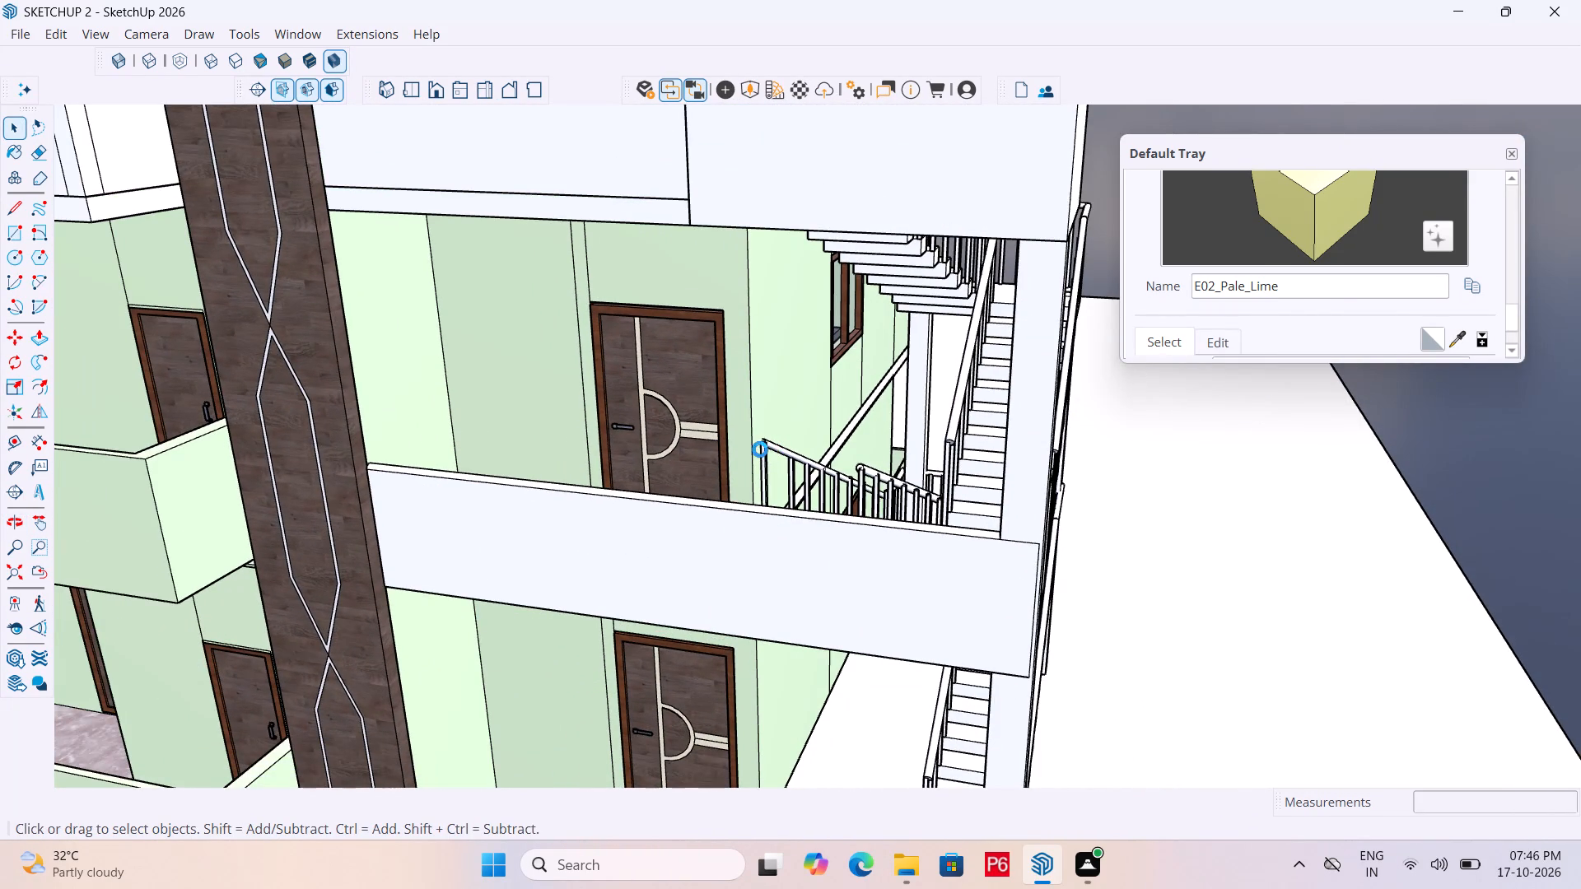
# Save the model with the white first-floor parapet group open for editing, and close the group.
pyautogui.scroll(-6, 728, 424)
pyautogui.scroll(-3, 809, 451)
pyautogui.moveTo(873, 469); pyautogui.dragTo(594, 450, button='middle')
pyautogui.scroll(13, 599, 451)
pyautogui.moveTo(594, 450); pyautogui.dragTo(603, 452, button='middle')
pyautogui.click(760, 514)
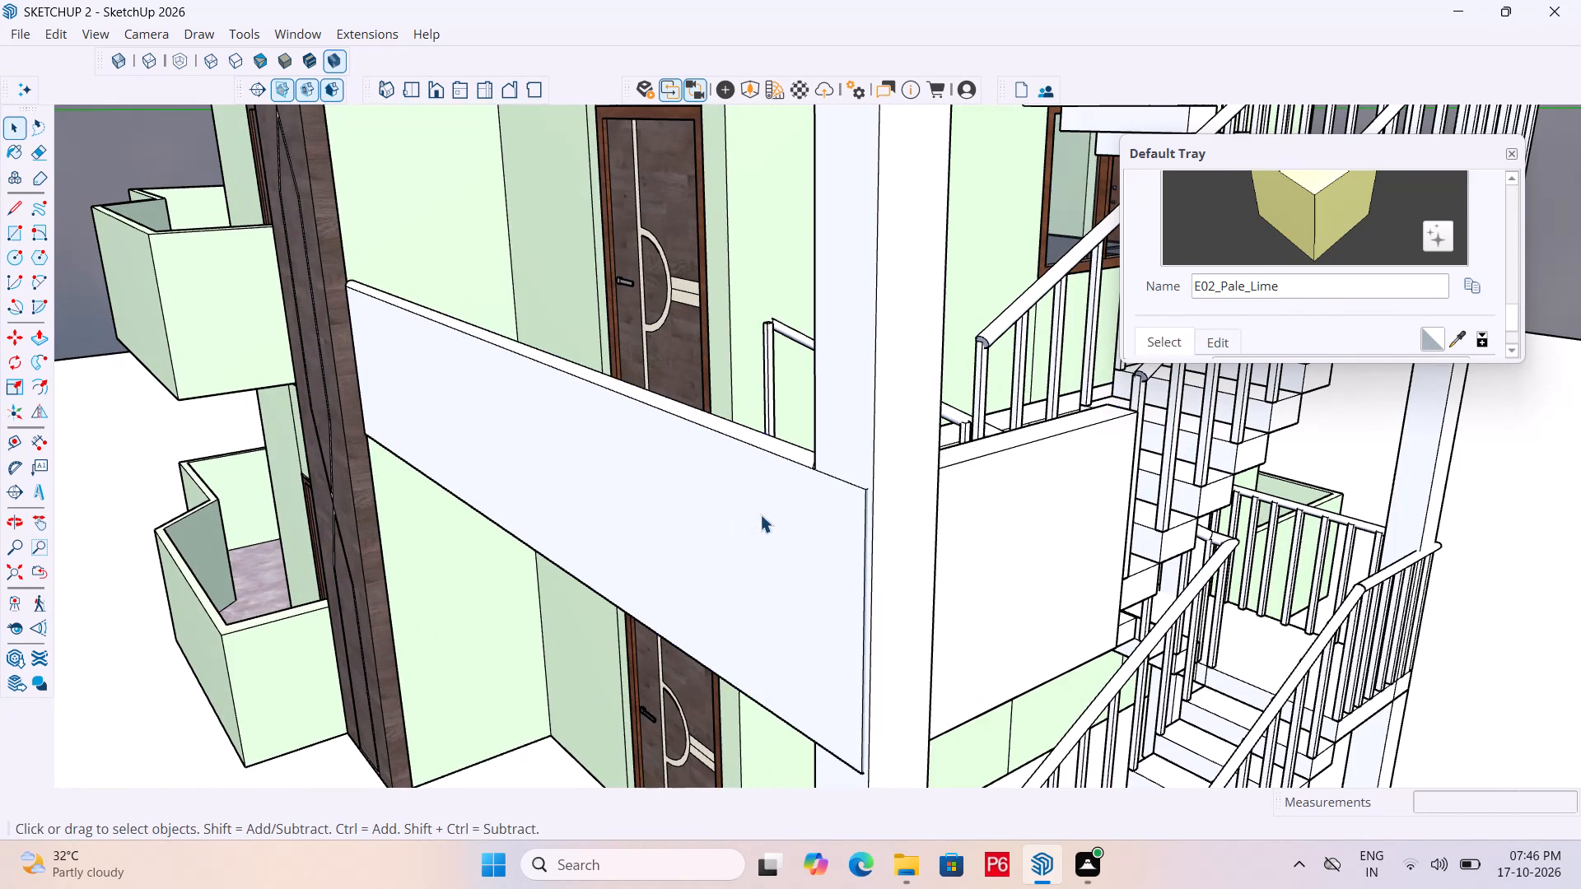
pyautogui.doubleClick(762, 499)
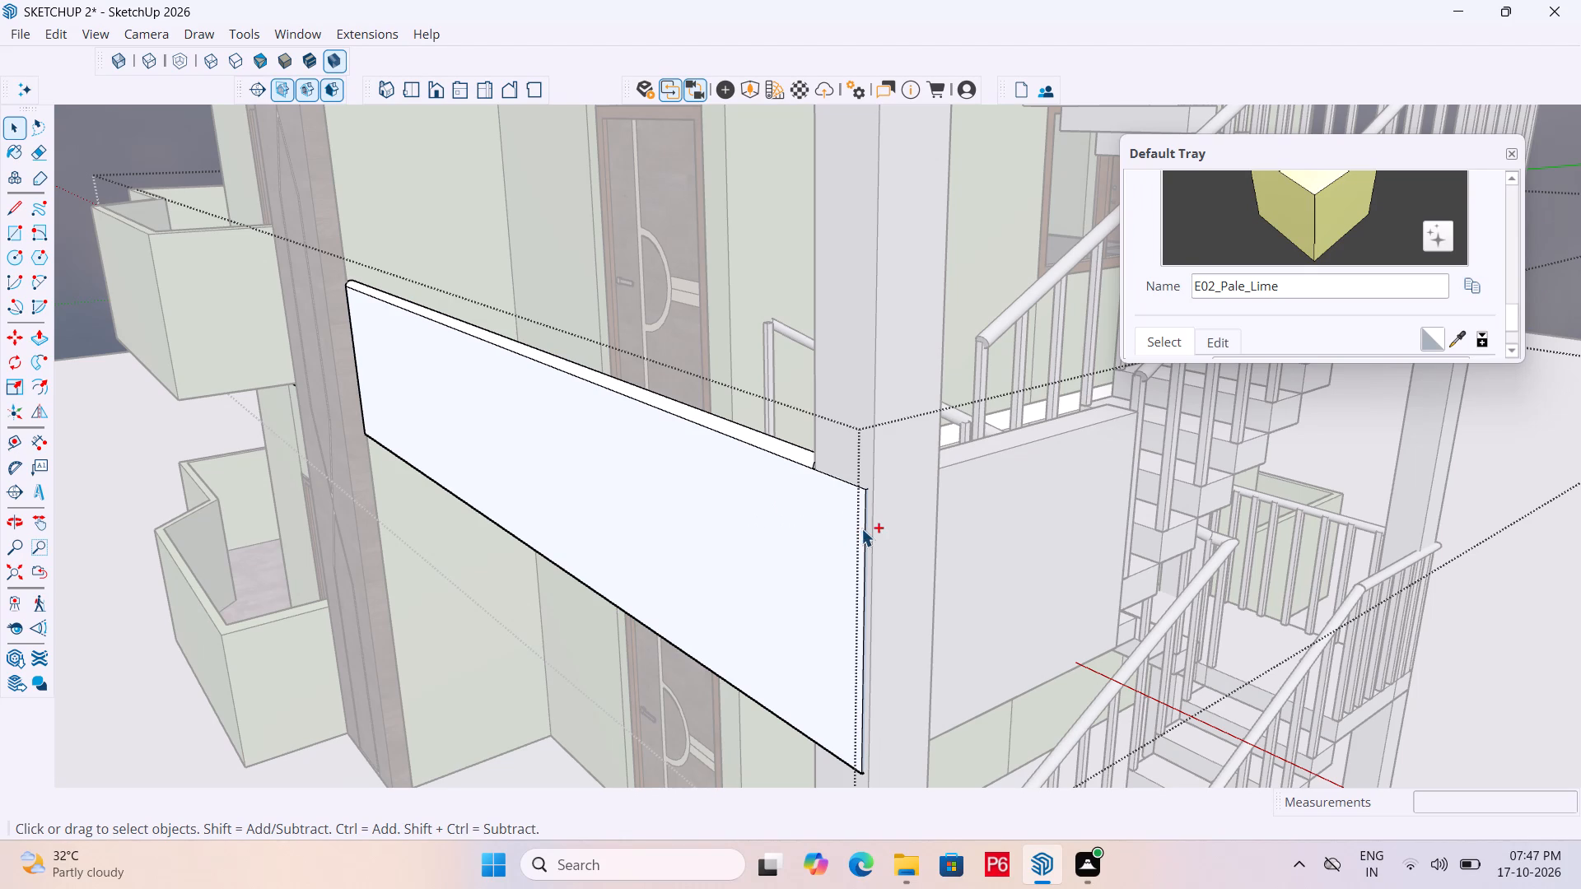
pyautogui.hotkey('ctrl', 's')
pyautogui.hotkey('ctrl', 's')
pyautogui.press('space')
pyautogui.scroll(-4, 669, 467)
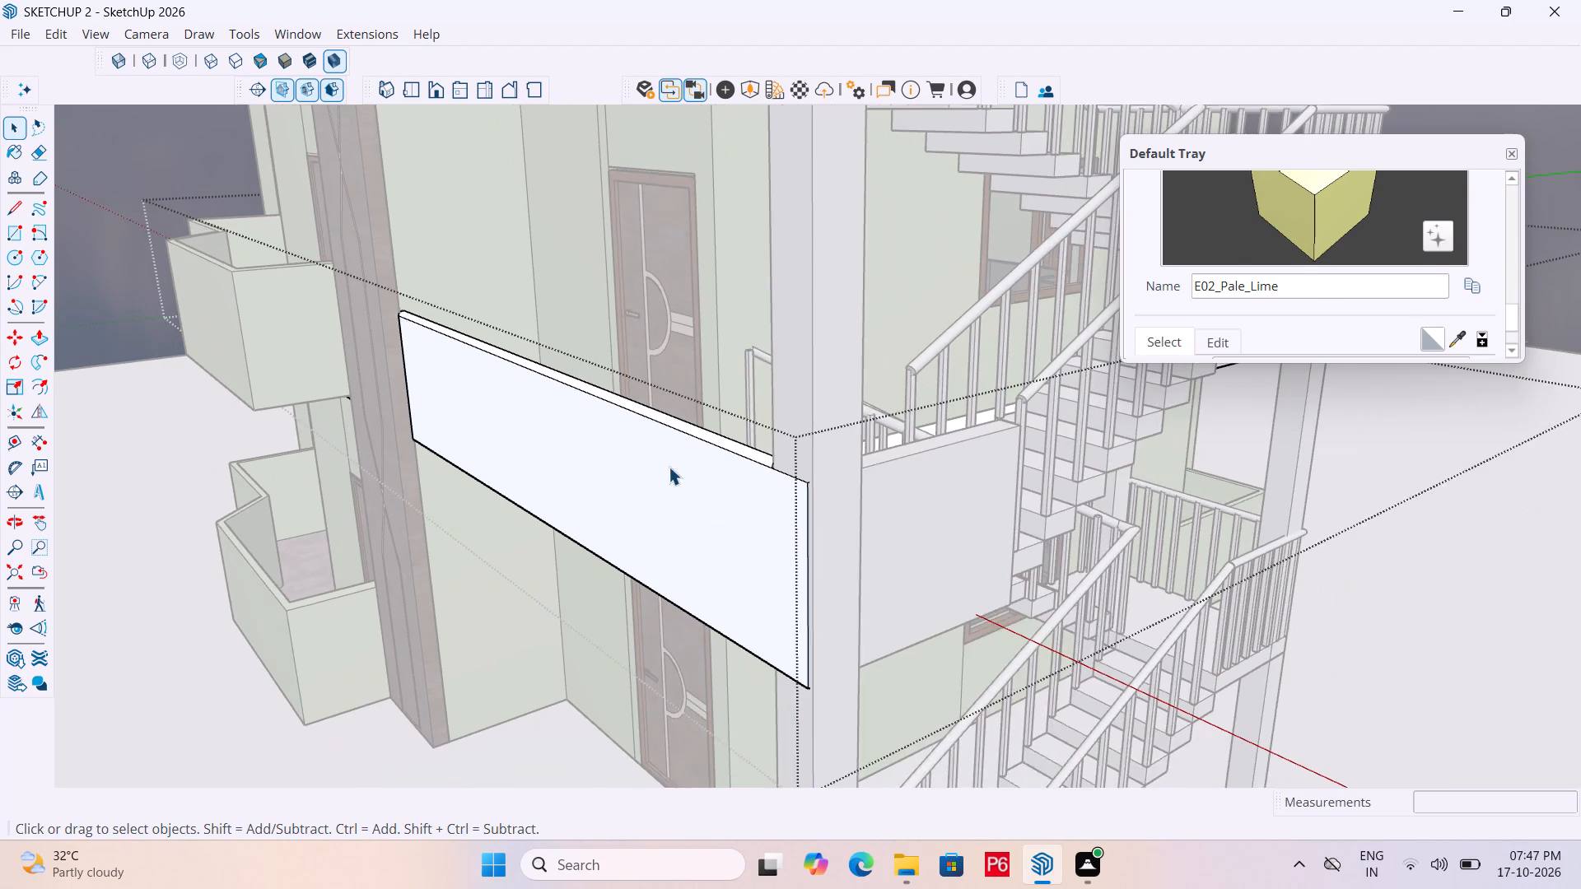
pyautogui.press('space')
pyautogui.click(156, 224)
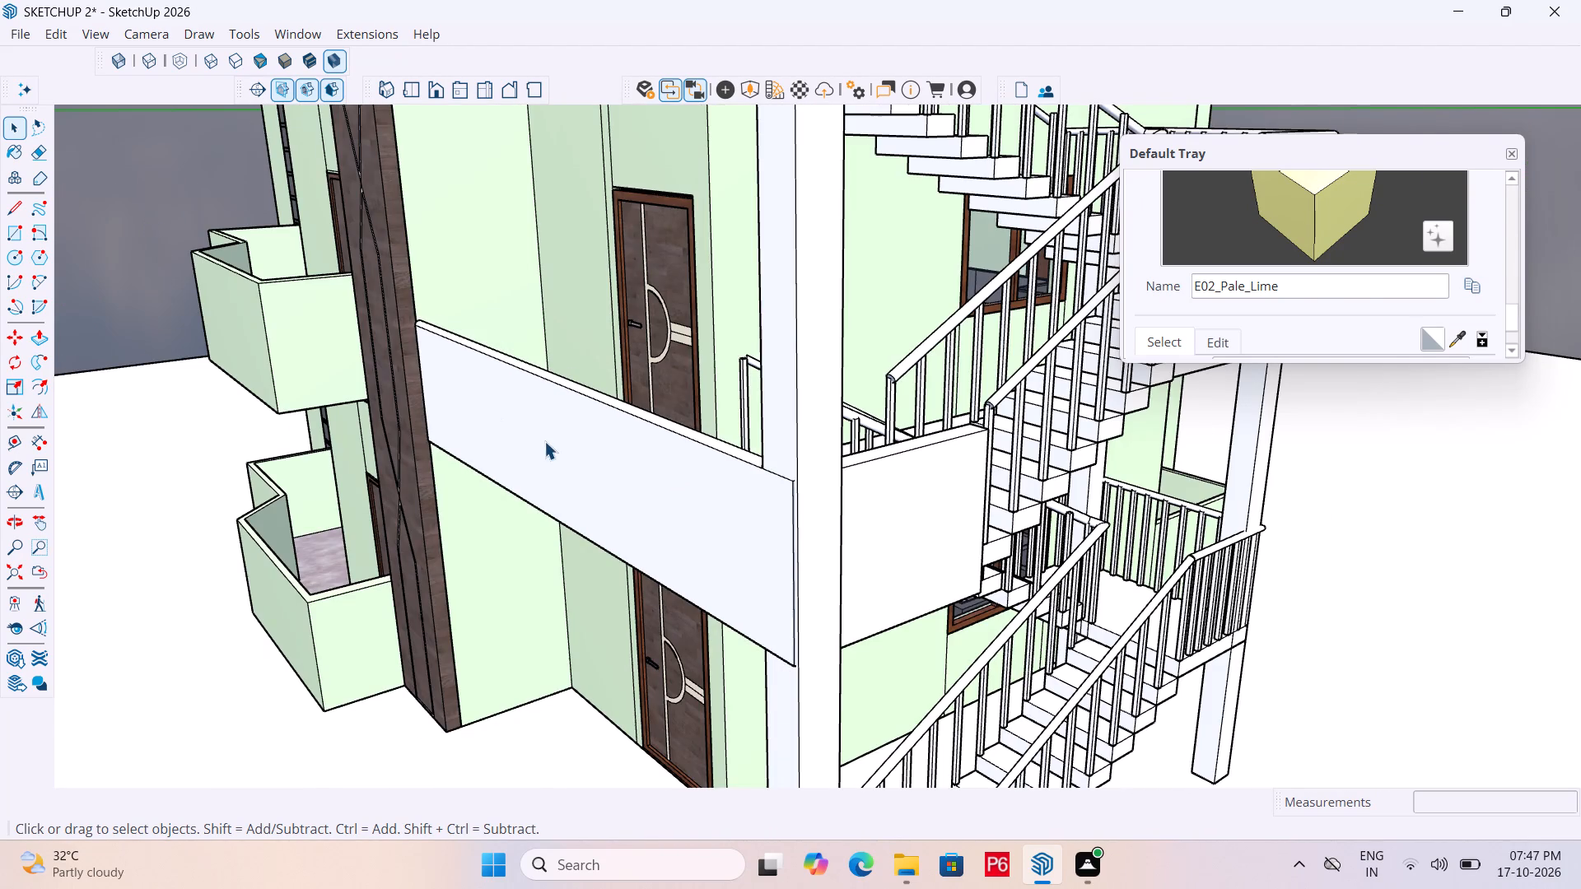
# Open the white first-floor parapet group beside the staircase and paint its outer face with the glass material Glass_Basic_01.
pyautogui.scroll(4, 544, 441)
pyautogui.scroll(3, 716, 418)
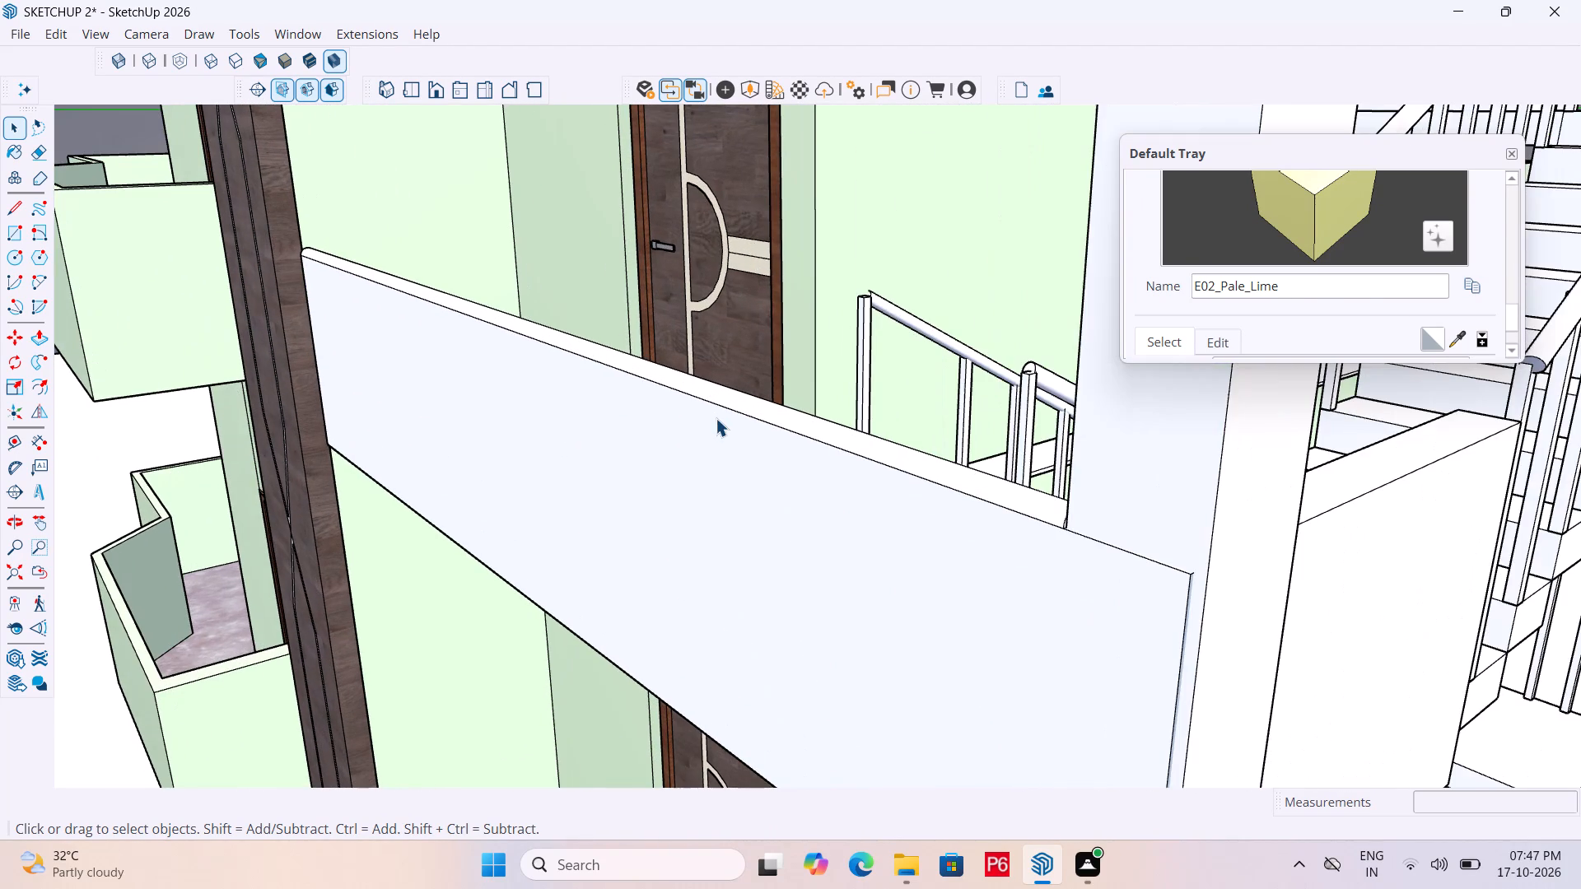
pyautogui.click(675, 420)
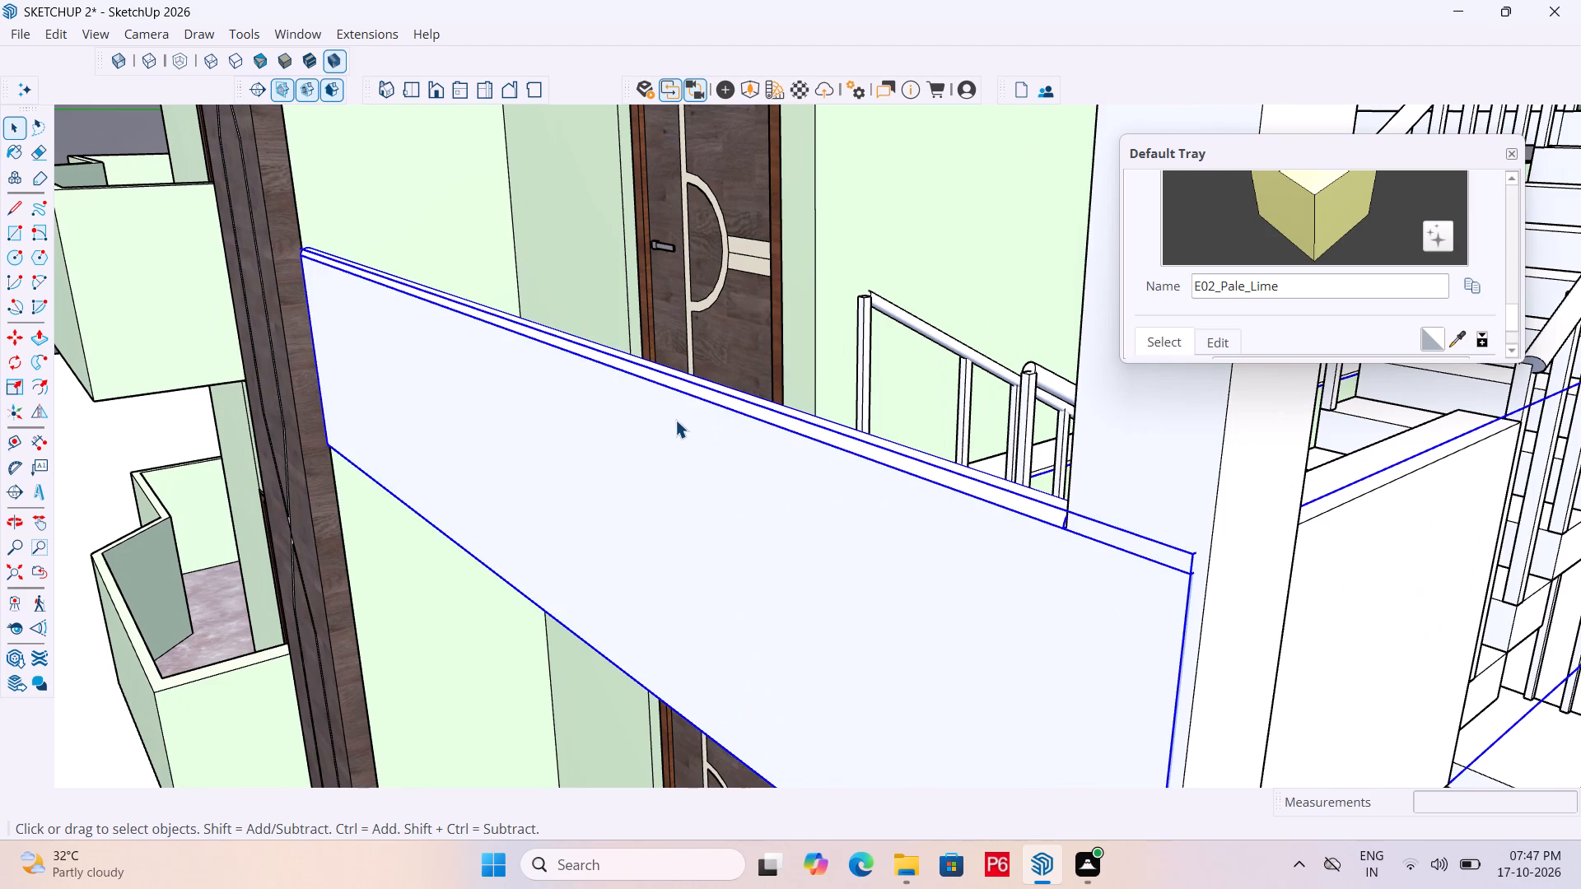
pyautogui.scroll(-5, 582, 412)
pyautogui.click(637, 463)
pyautogui.click(624, 448)
pyautogui.press('space')
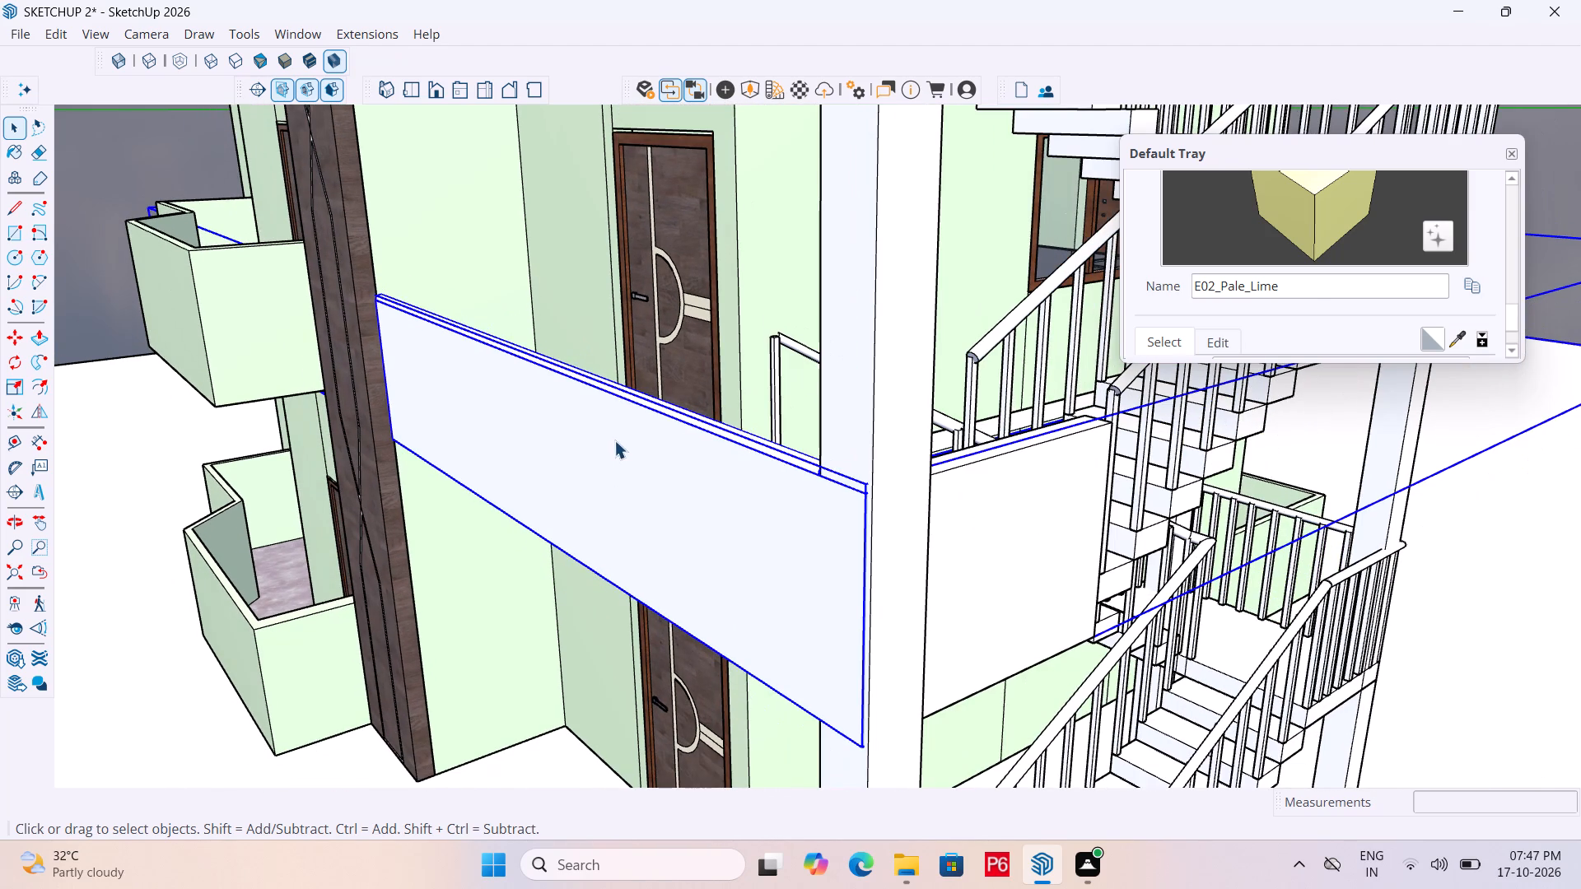
pyautogui.click(594, 434)
pyautogui.doubleClick(595, 433)
pyautogui.click(630, 449)
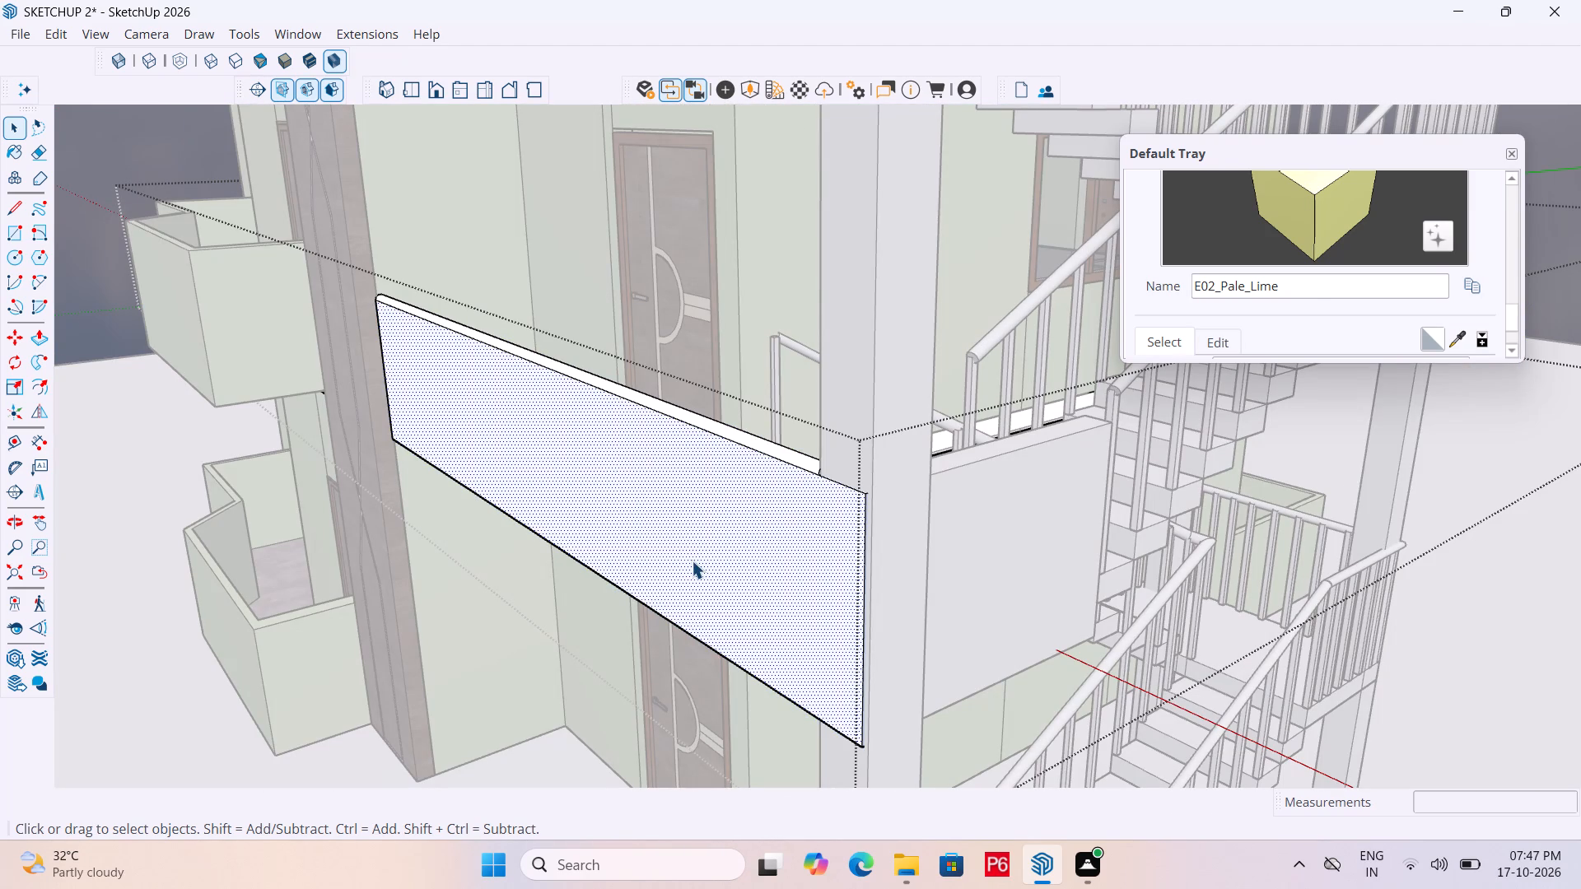
pyautogui.scroll(-3, 1366, 286)
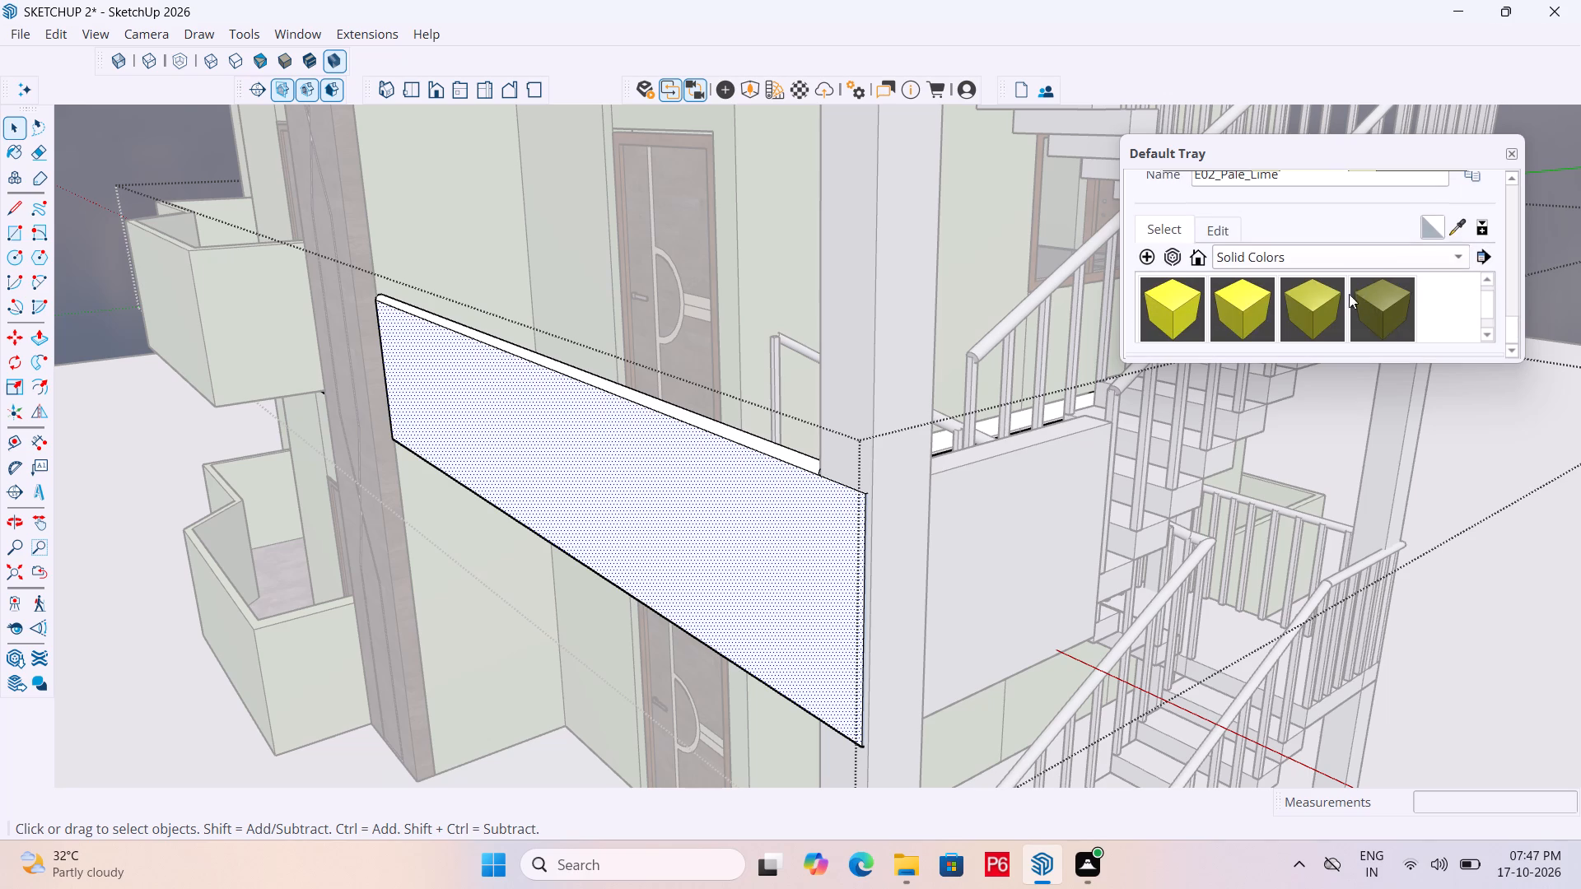
pyautogui.click(1369, 271)
pyautogui.click(1368, 261)
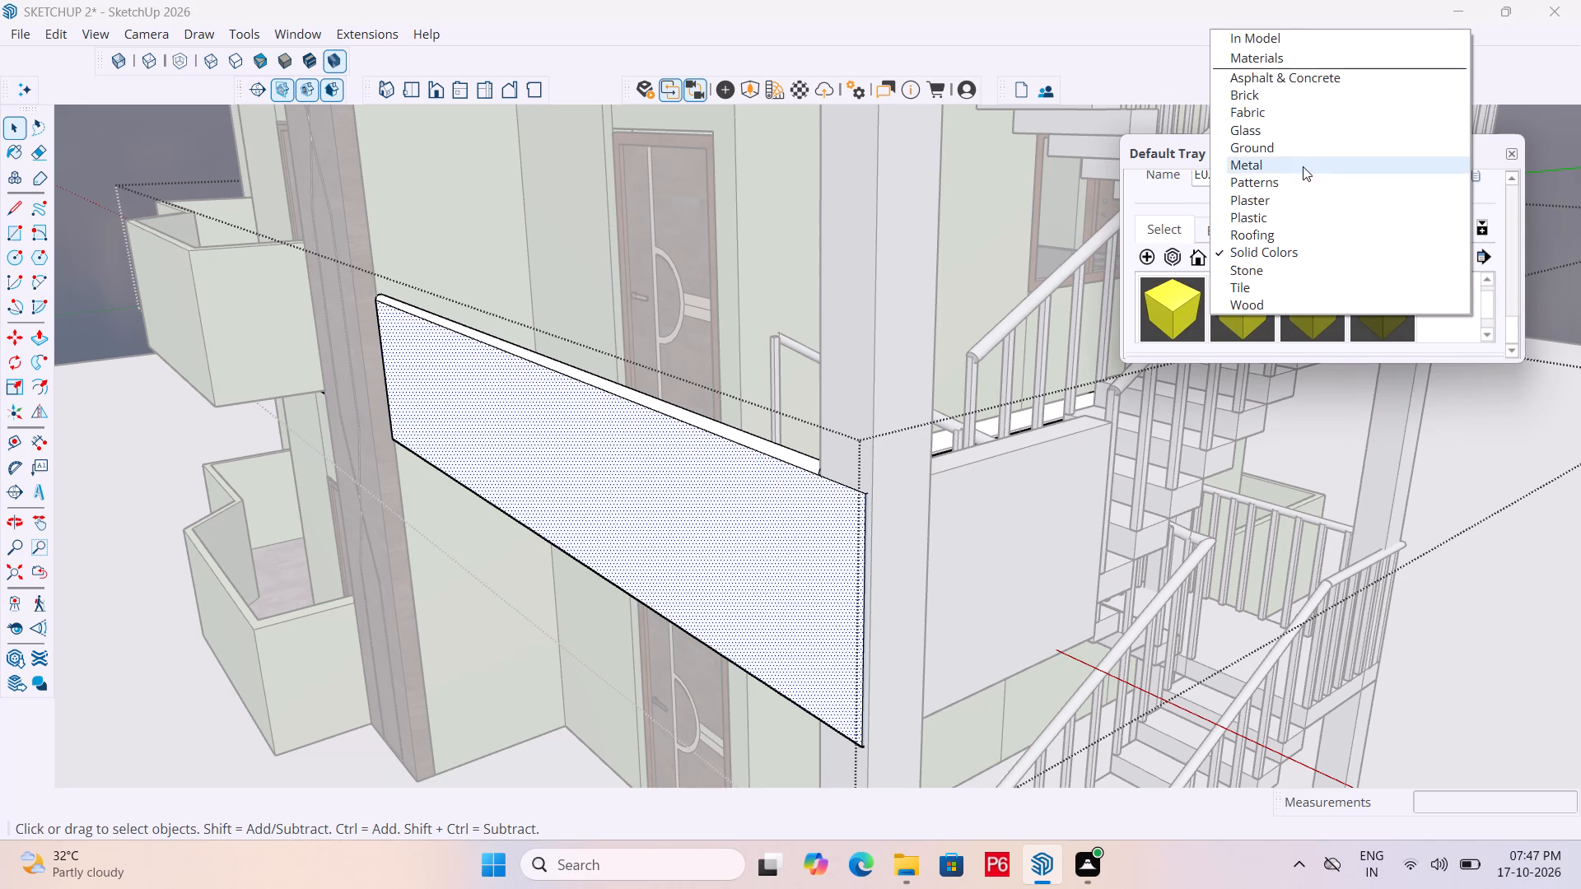
pyautogui.click(1313, 133)
pyautogui.click(1171, 307)
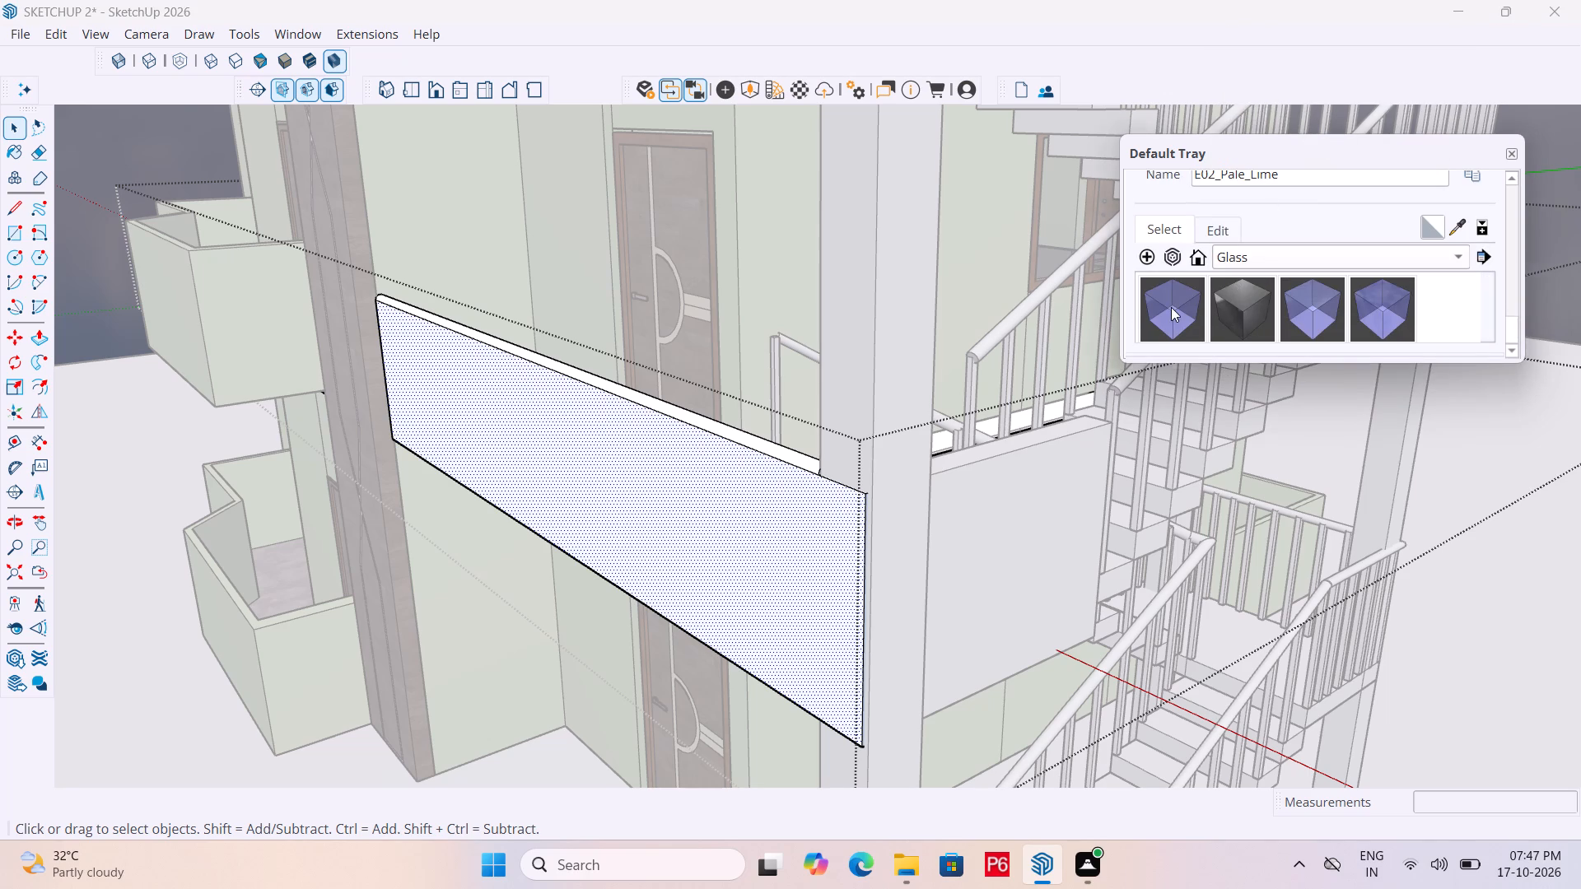
pyautogui.click(742, 487)
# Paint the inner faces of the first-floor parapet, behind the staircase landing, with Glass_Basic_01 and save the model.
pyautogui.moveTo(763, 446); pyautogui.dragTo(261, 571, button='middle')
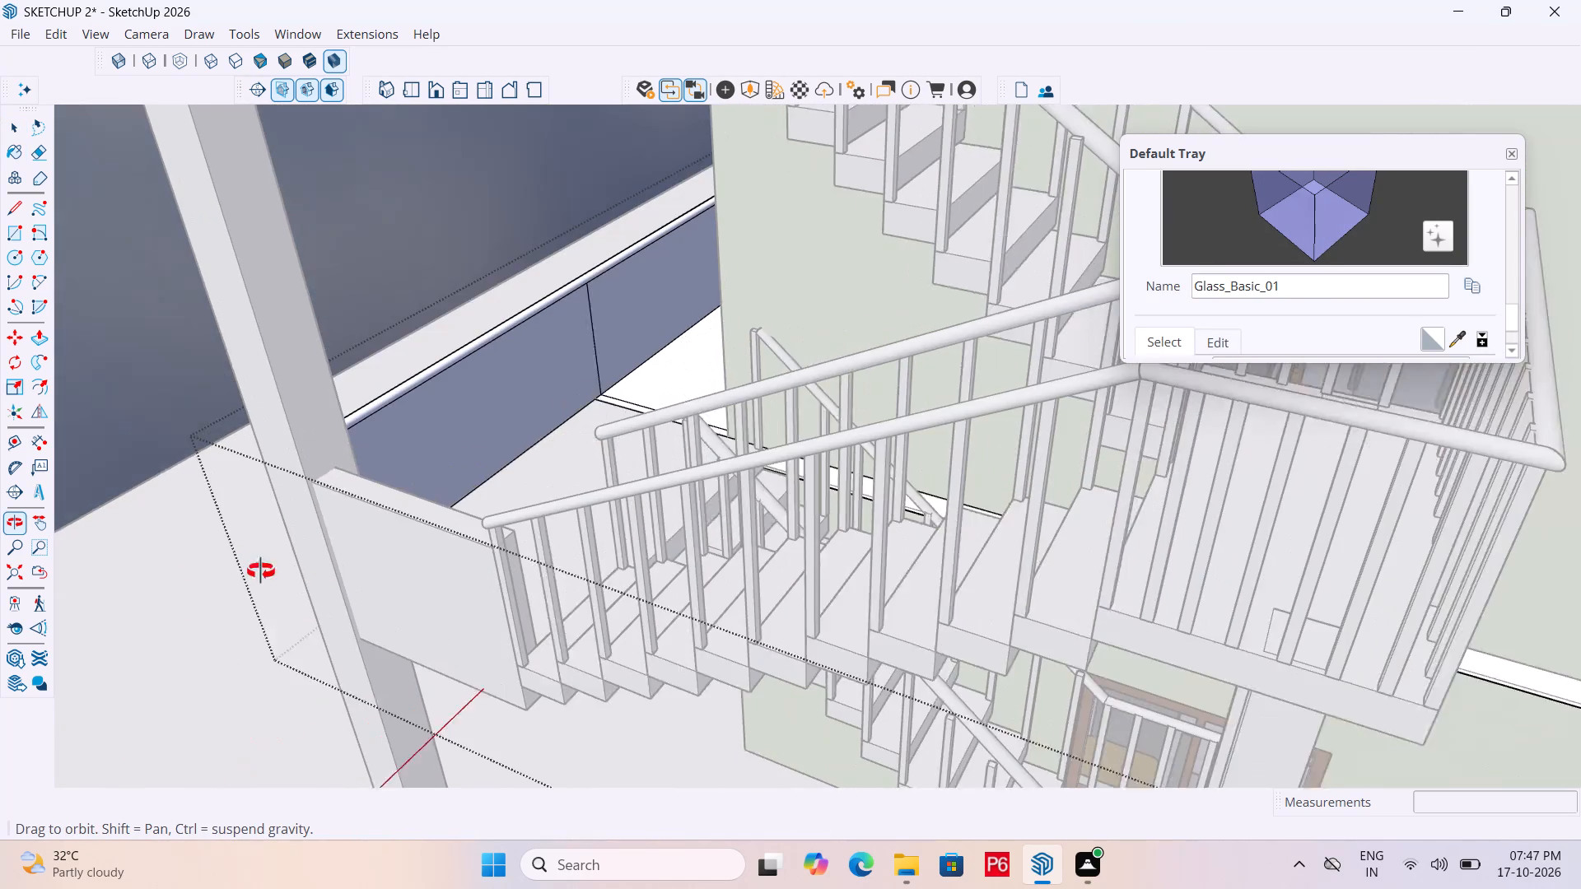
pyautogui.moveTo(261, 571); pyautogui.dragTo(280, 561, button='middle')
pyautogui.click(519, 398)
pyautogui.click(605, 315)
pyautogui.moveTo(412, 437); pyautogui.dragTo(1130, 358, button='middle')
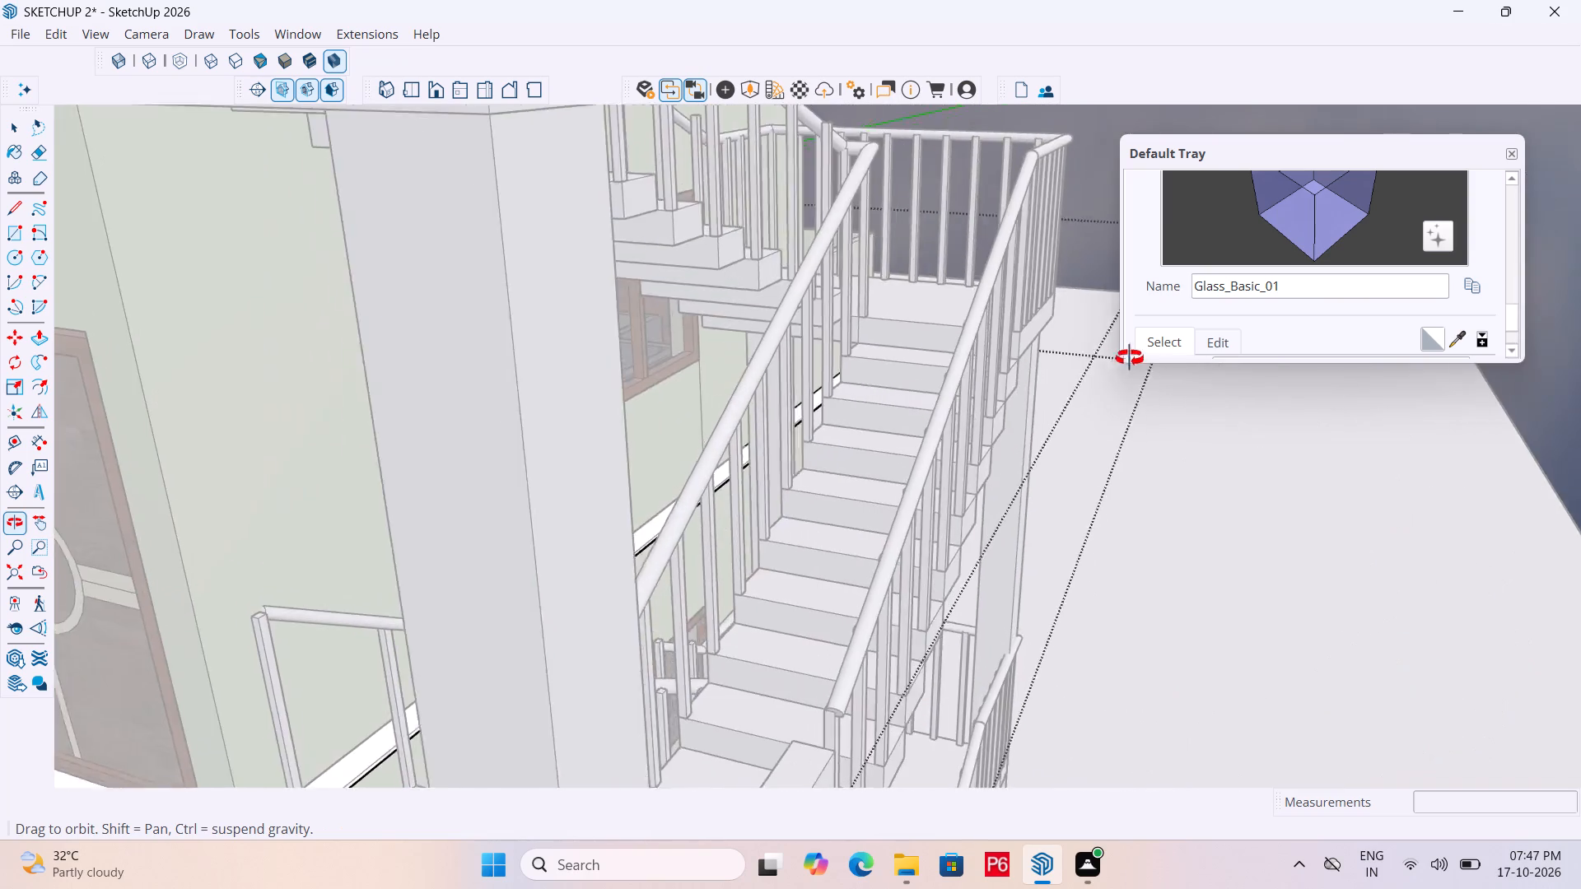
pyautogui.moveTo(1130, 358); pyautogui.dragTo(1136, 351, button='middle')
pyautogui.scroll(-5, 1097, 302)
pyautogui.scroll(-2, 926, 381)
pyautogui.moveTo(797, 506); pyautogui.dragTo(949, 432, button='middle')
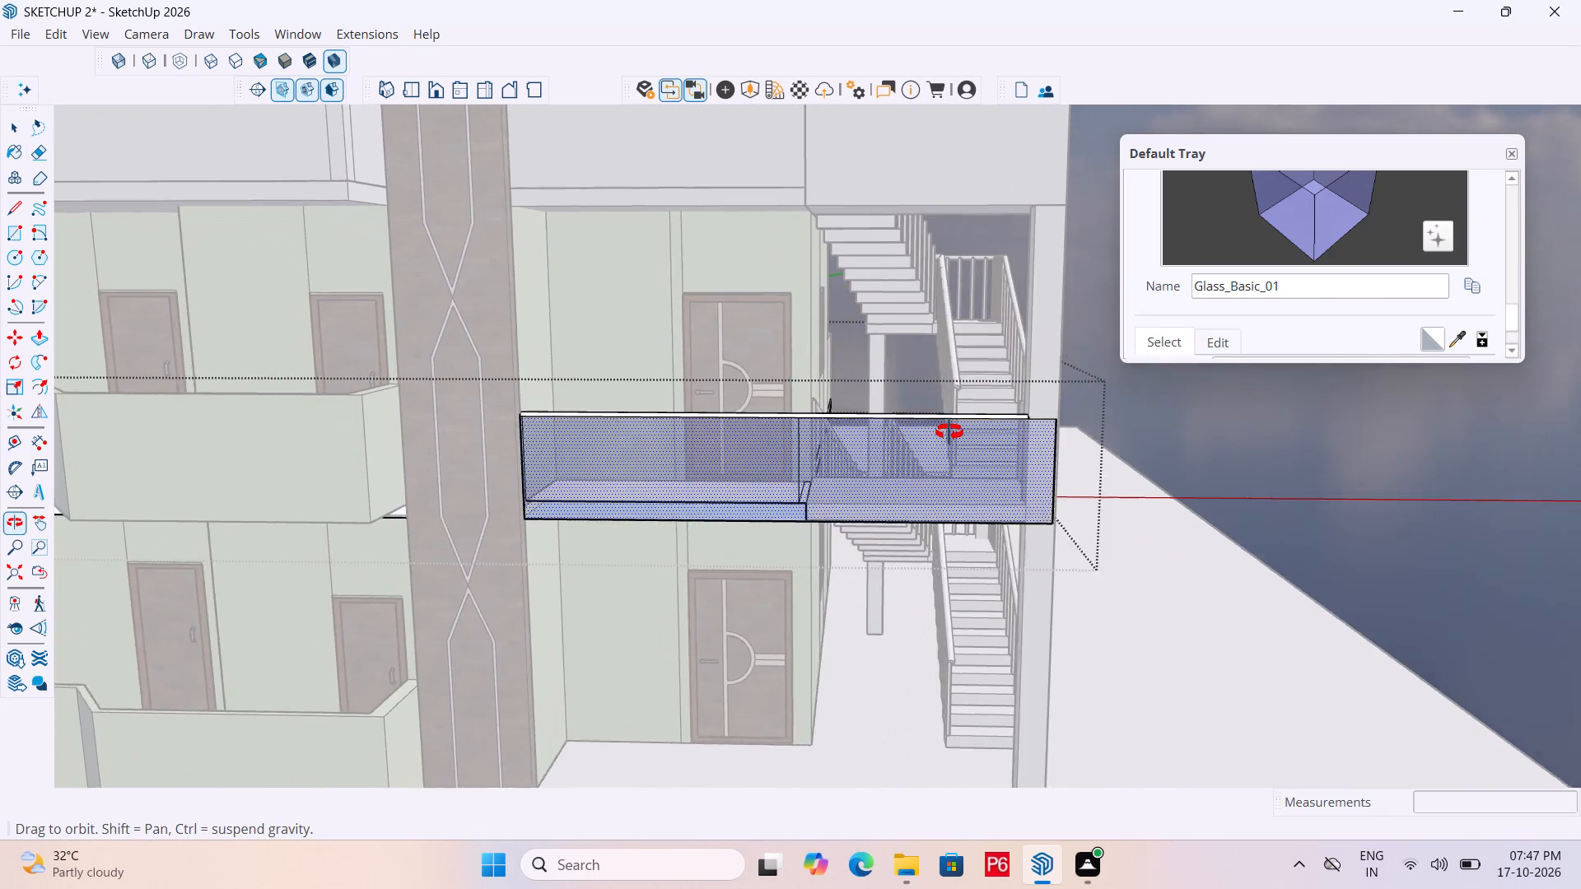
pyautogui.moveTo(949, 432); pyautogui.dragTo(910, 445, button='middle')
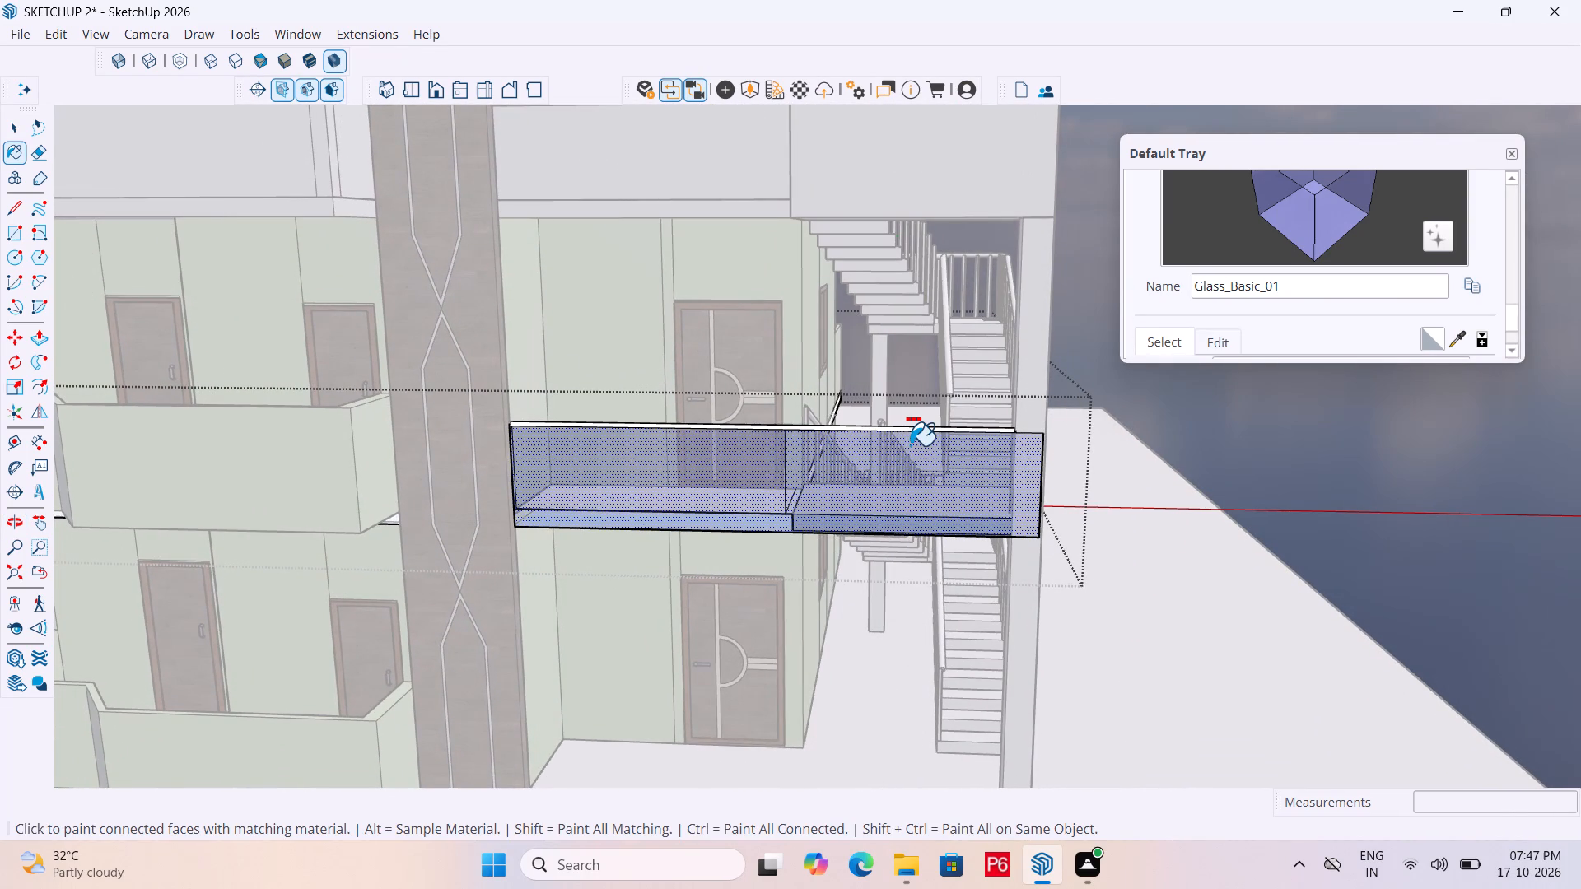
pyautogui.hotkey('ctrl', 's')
# Undo the glass painting on the first-floor parapet and close its group.
pyautogui.hotkey('ctrl', 'z')
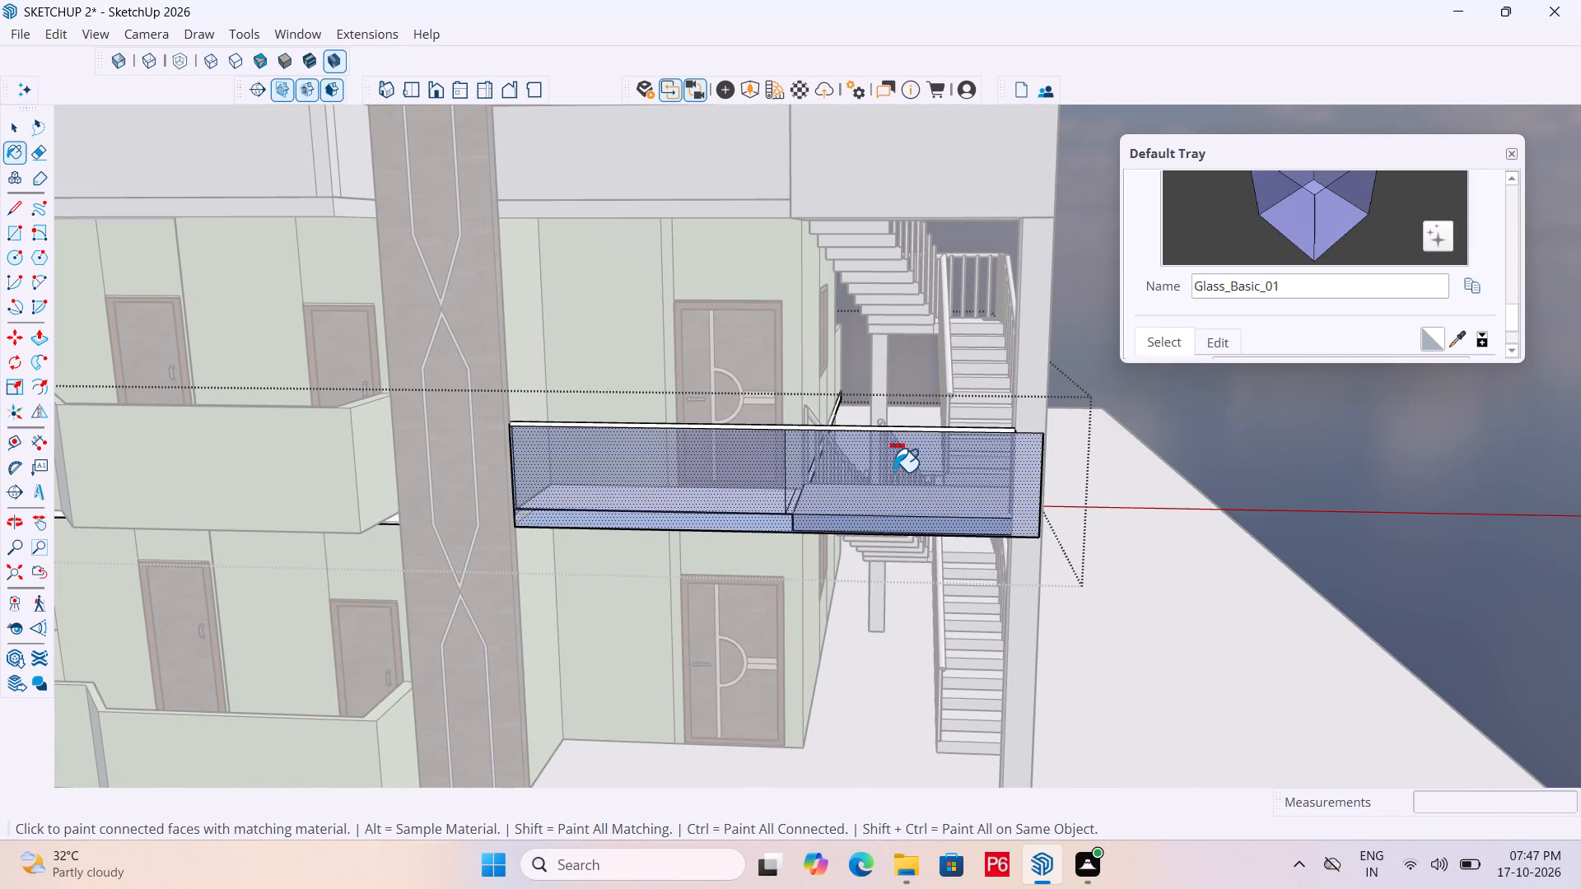
pyautogui.hotkey('ctrl', 'z')
pyautogui.hotkey('ctrl', 'z')
pyautogui.hotkey('ctrl', 'z')
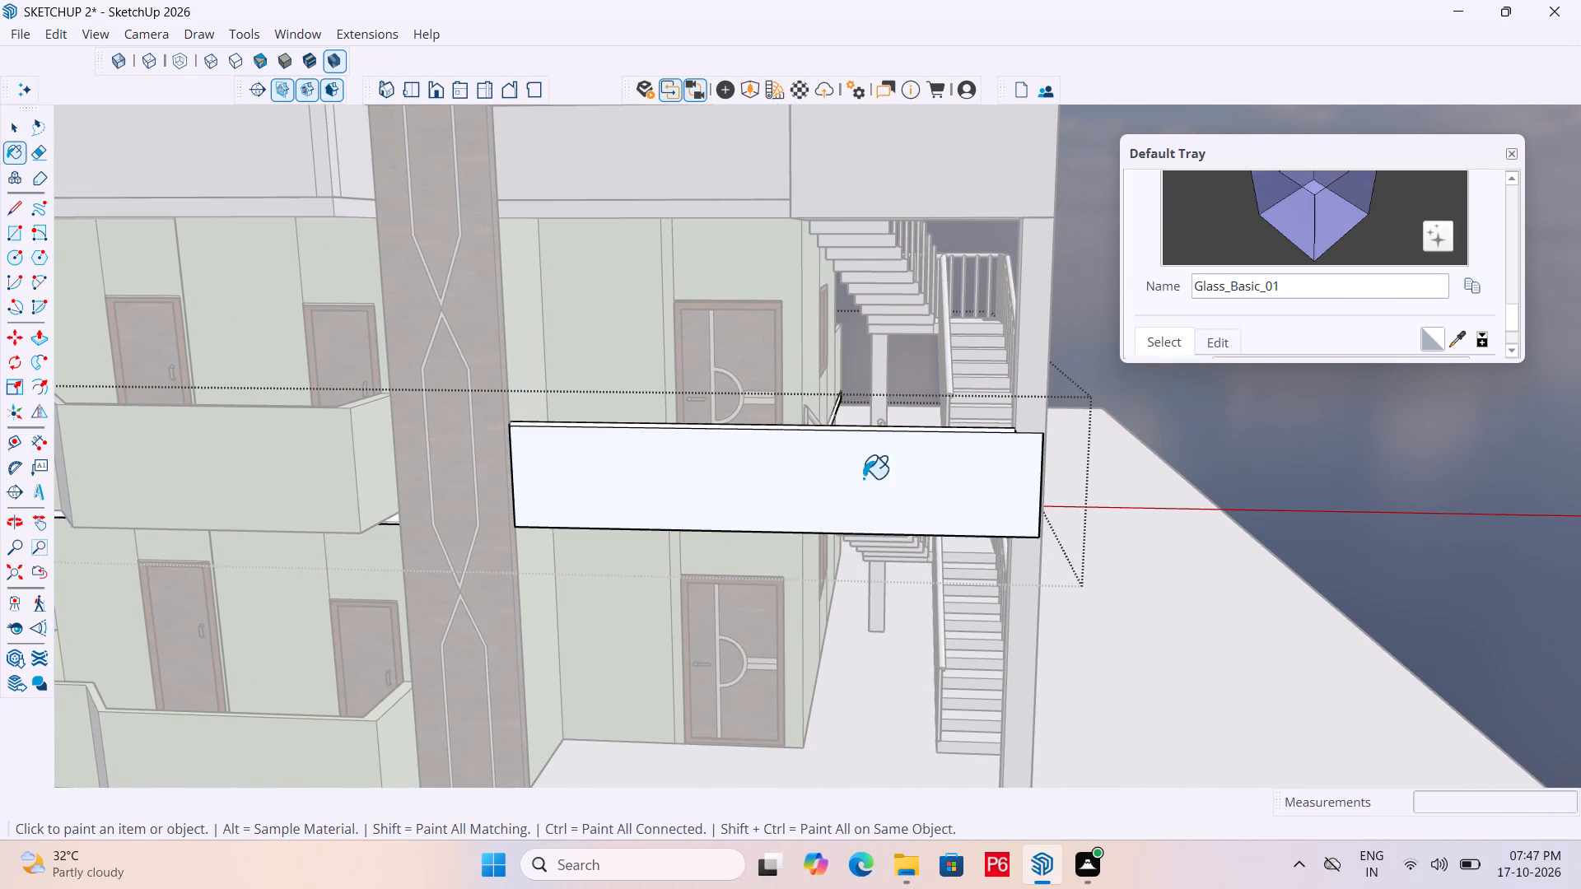
pyautogui.scroll(-2, 818, 478)
pyautogui.moveTo(816, 478); pyautogui.dragTo(657, 478, button='middle')
pyautogui.press('space')
pyautogui.click(1341, 400)
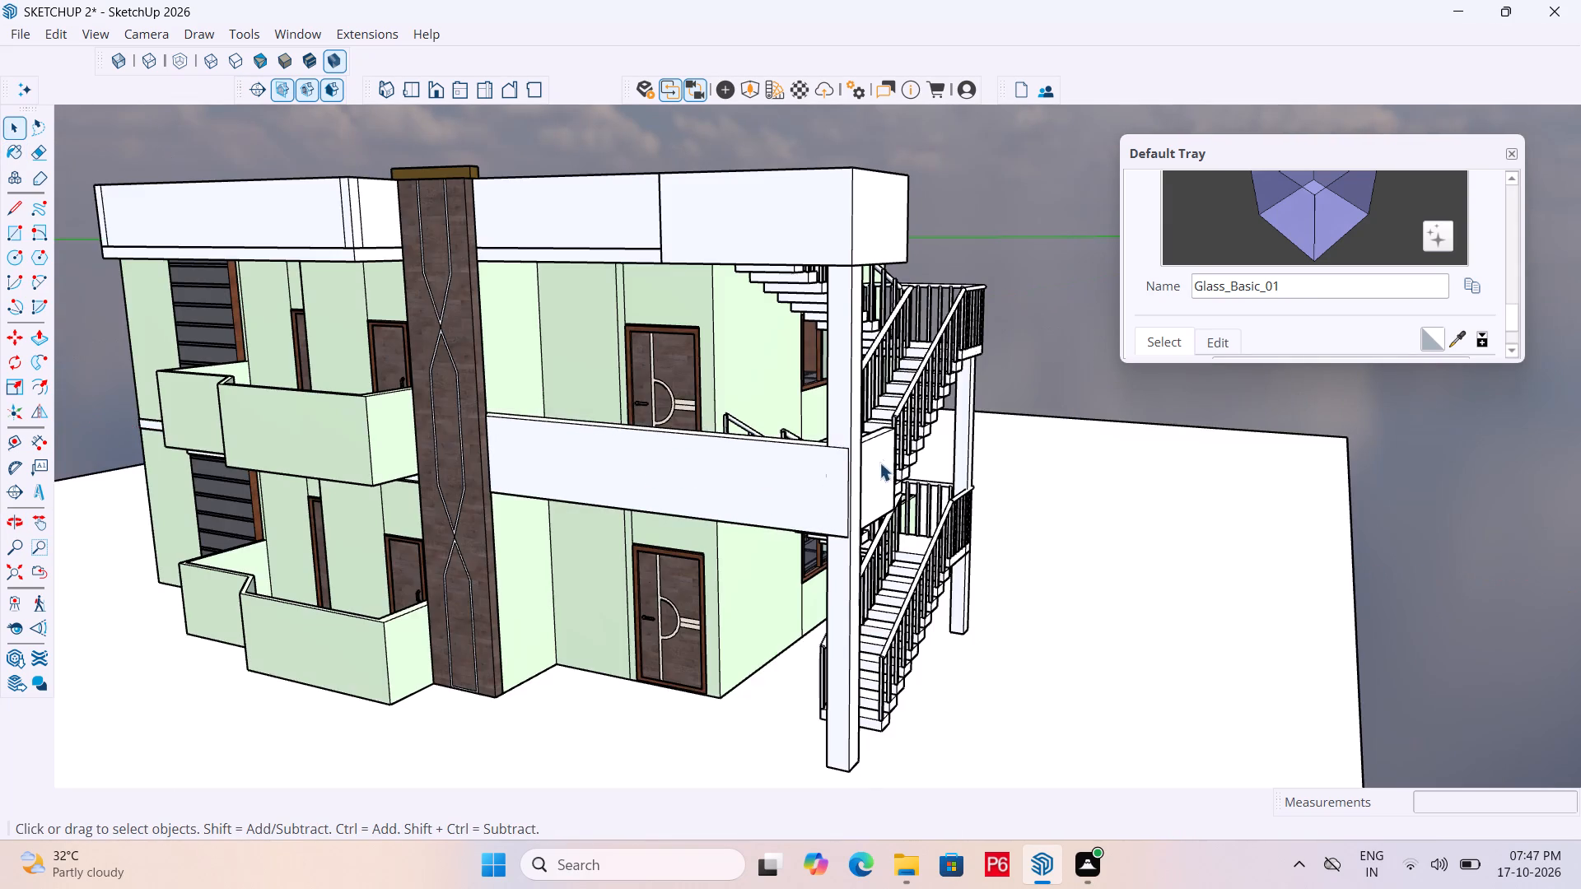
# Inspect the first-floor parapet and its end at the staircase column, selecting its group to check its extent and deselecting it.
pyautogui.scroll(5, 879, 463)
pyautogui.moveTo(803, 487); pyautogui.dragTo(827, 571, button='middle')
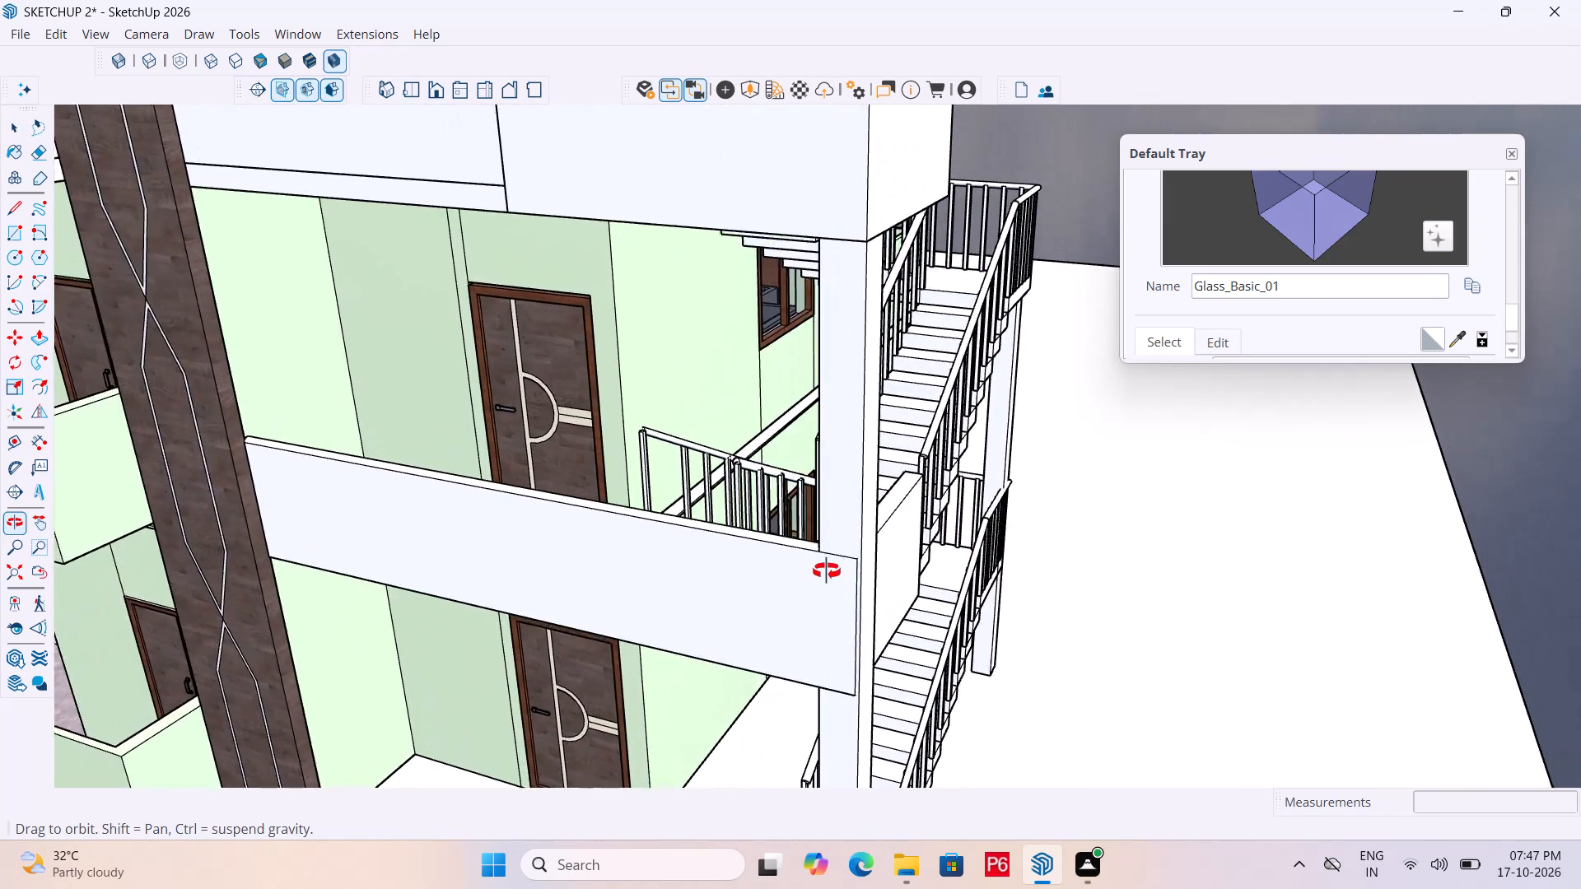
pyautogui.moveTo(827, 571); pyautogui.dragTo(744, 530, button='middle')
pyautogui.scroll(9, 744, 531)
pyautogui.scroll(-5, 715, 425)
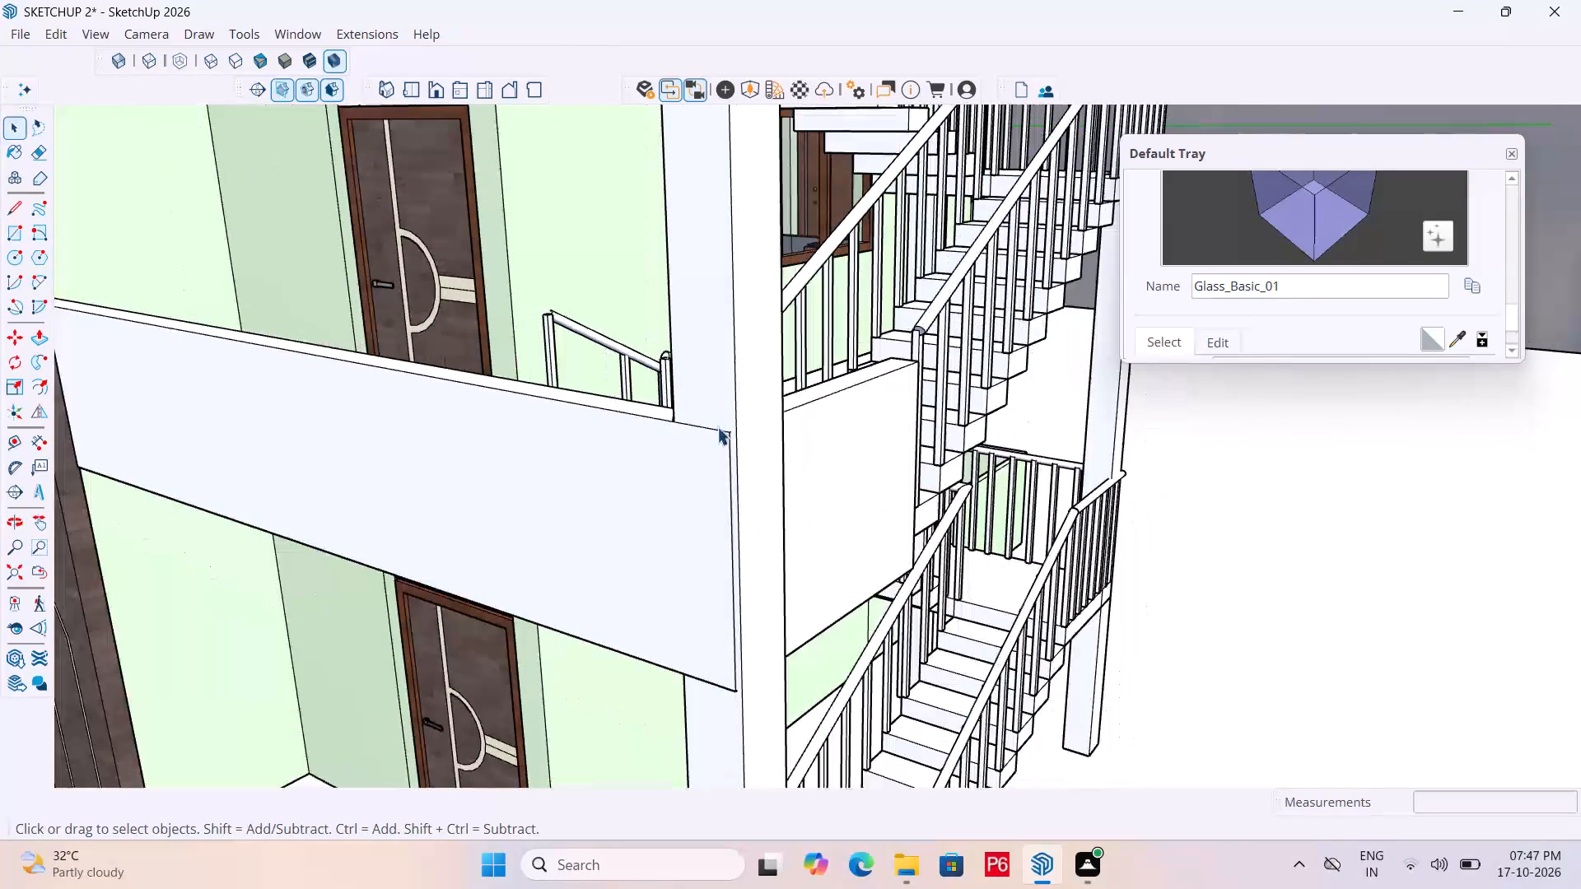
pyautogui.moveTo(718, 625); pyautogui.dragTo(697, 635, button='middle')
pyautogui.press('space')
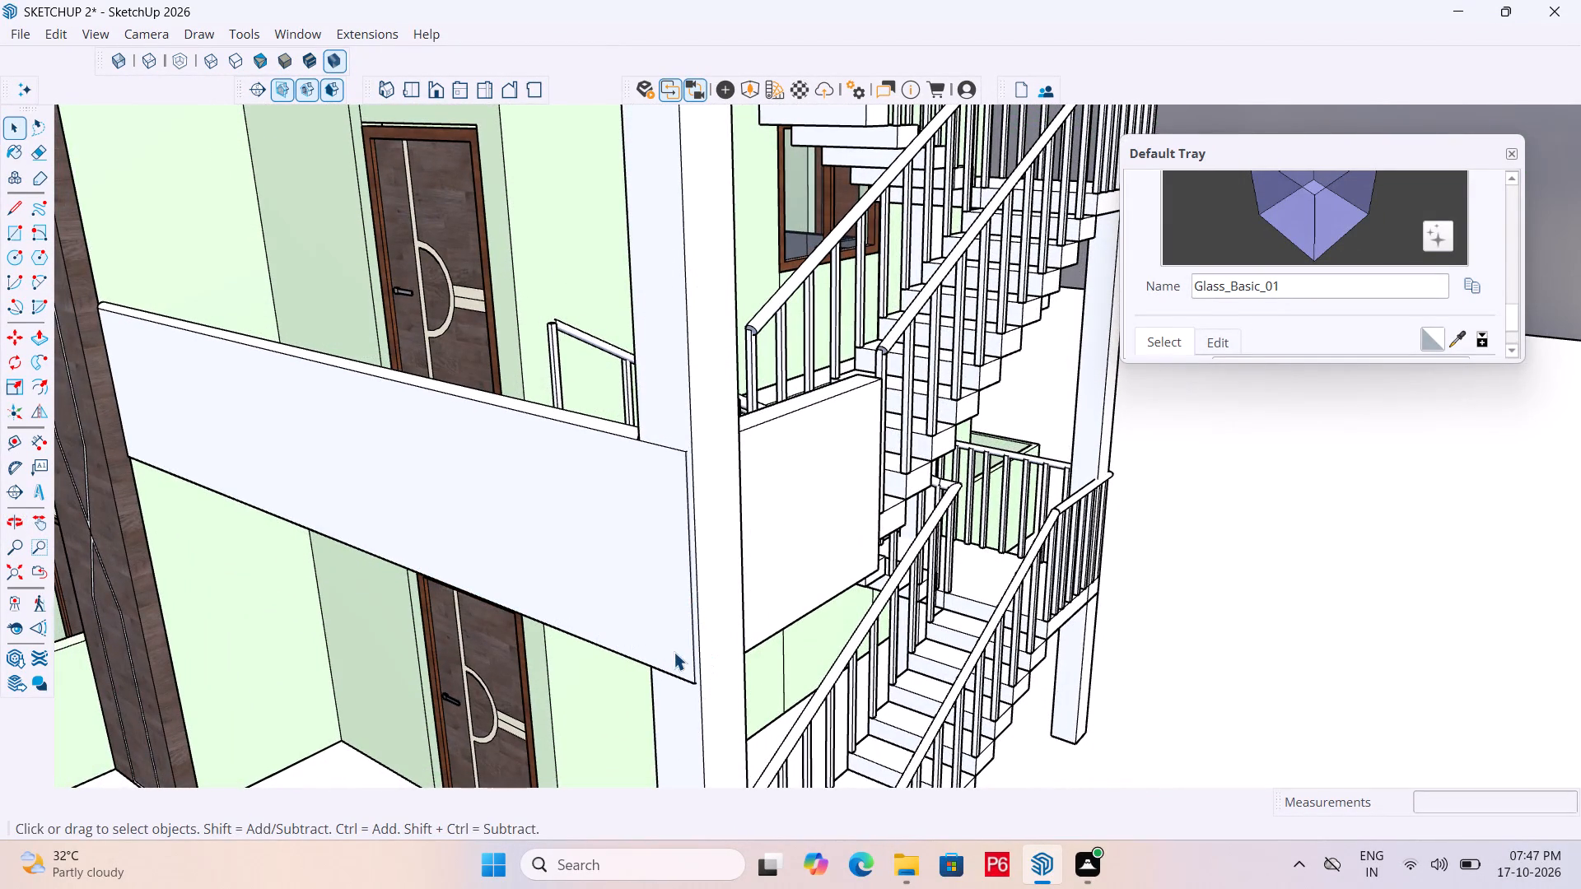
pyautogui.click(674, 652)
pyautogui.click(613, 484)
pyautogui.scroll(-5, 659, 466)
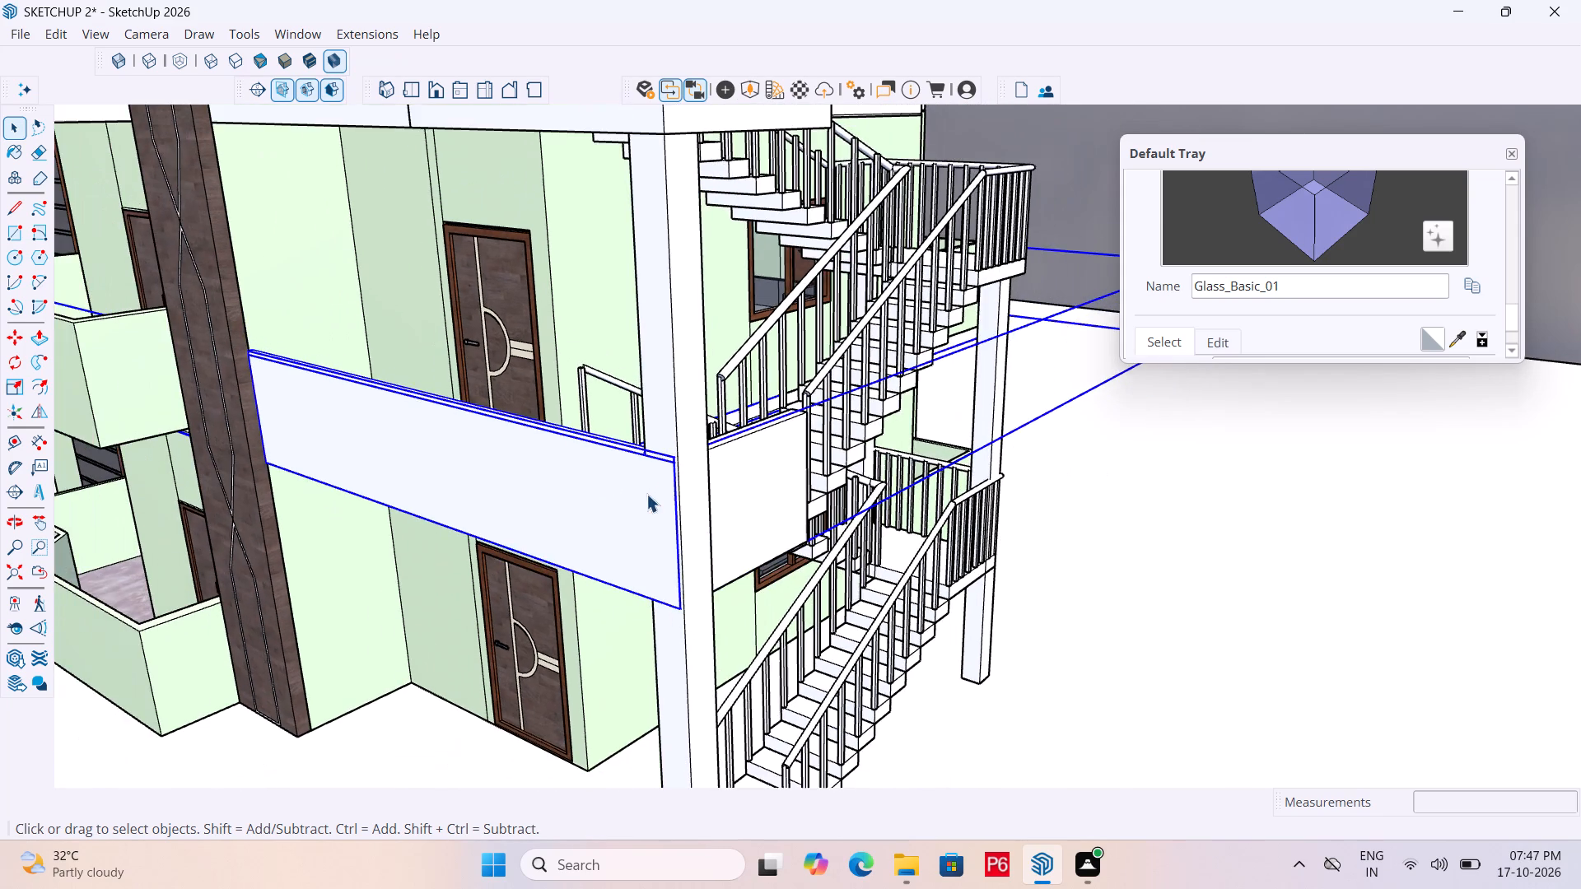
pyautogui.scroll(-6, 628, 502)
pyautogui.click(959, 255)
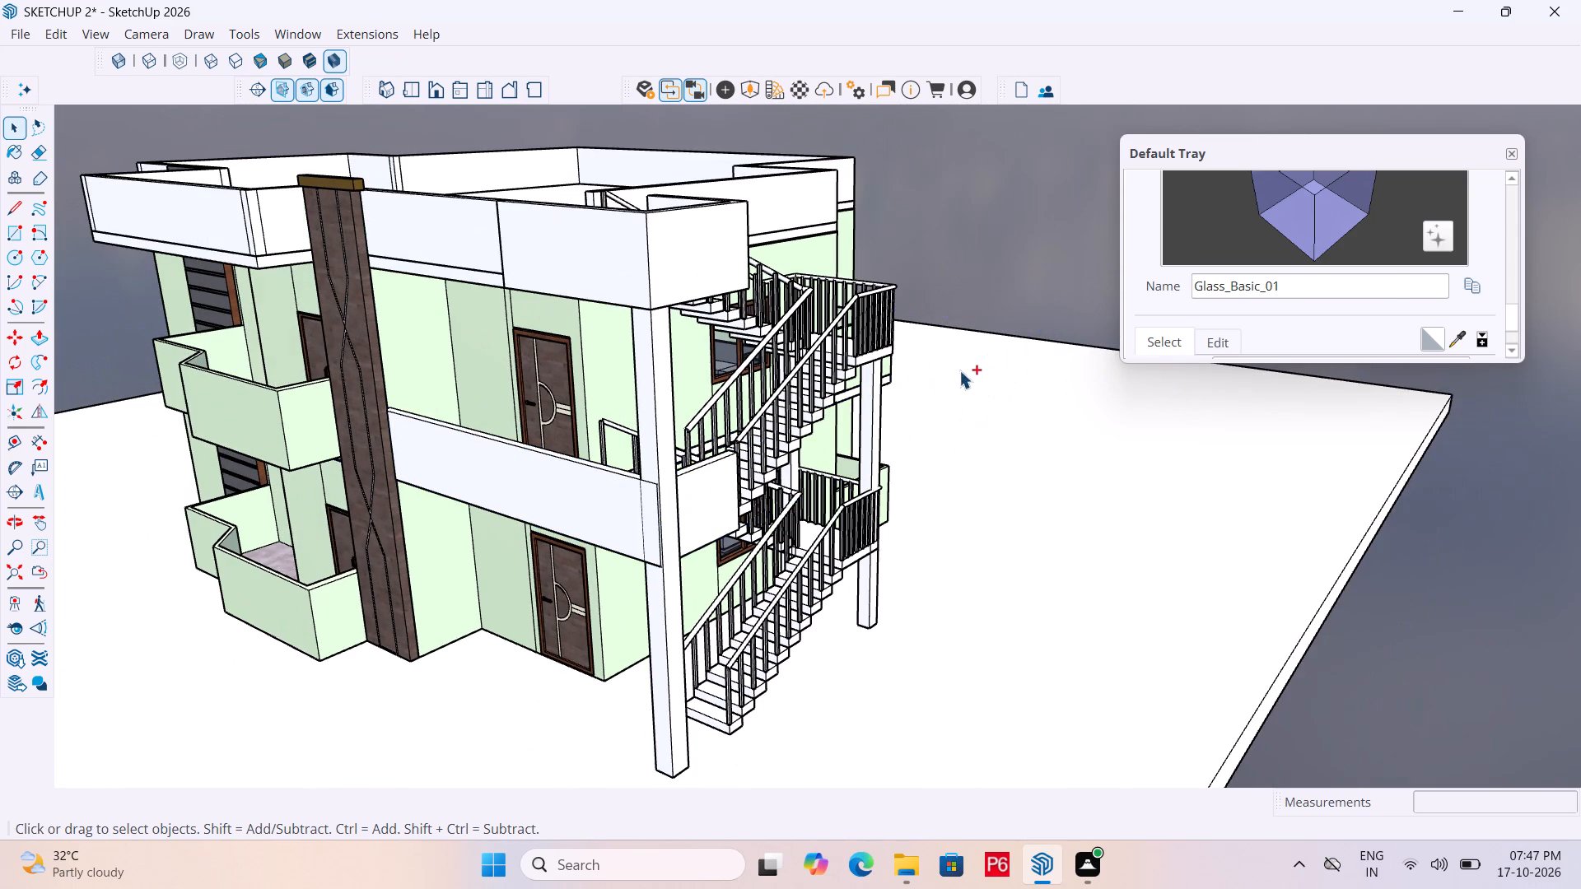
# Save the model.
pyautogui.hotkey('ctrl', 's')
pyautogui.hotkey('ctrl', 's')
# Examine the building from all sides, including the rear walls and the staircase side.
pyautogui.scroll(-1, 665, 495)
pyautogui.moveTo(697, 491); pyautogui.dragTo(749, 488, button='middle')
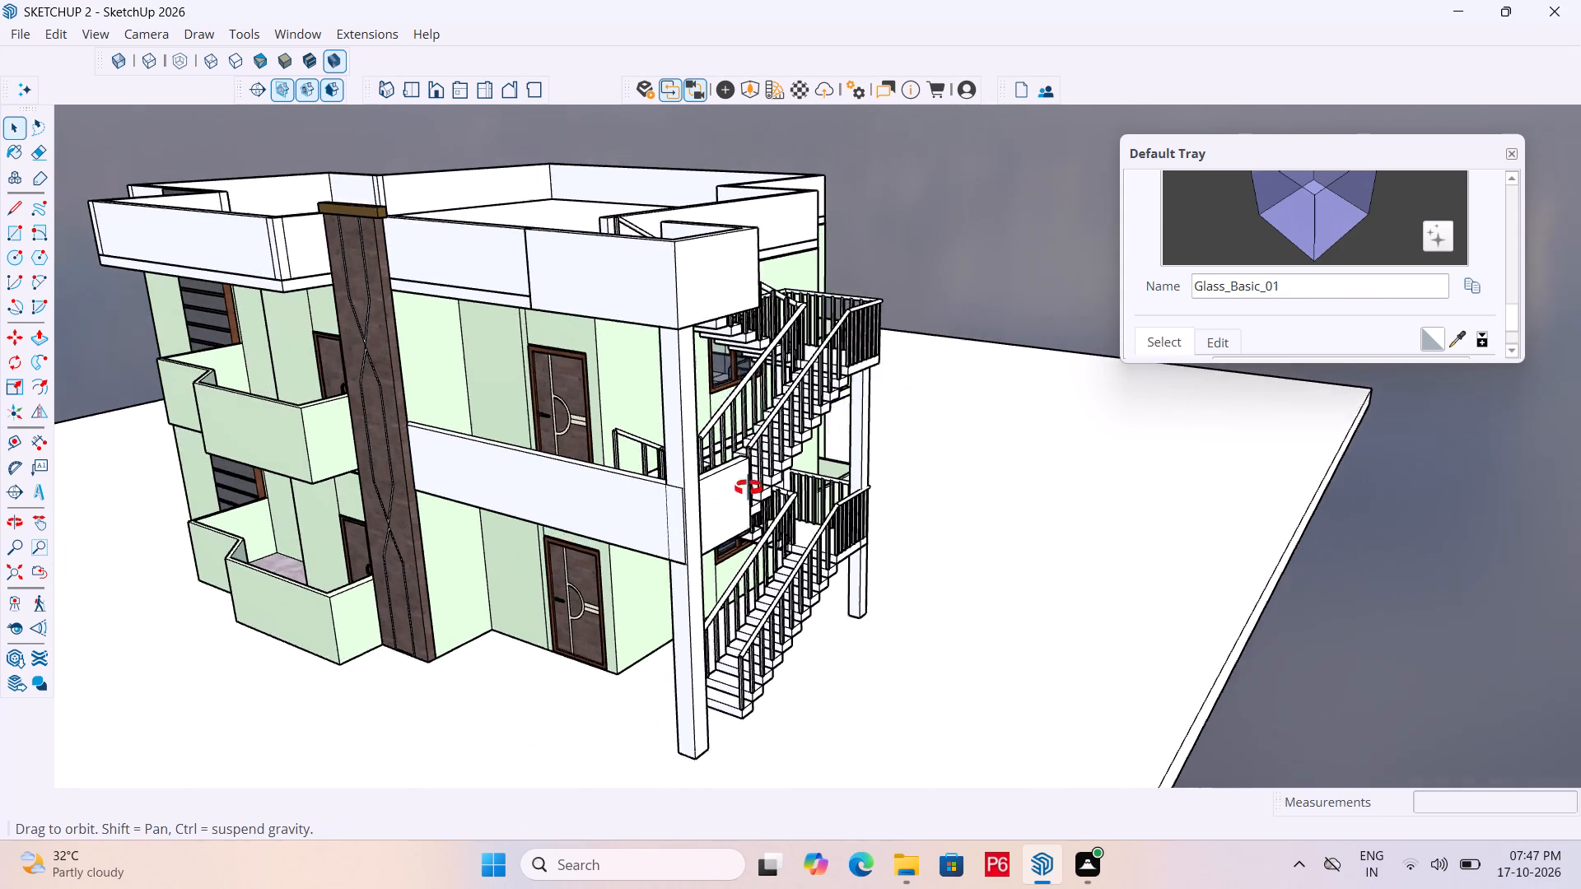
pyautogui.moveTo(749, 488); pyautogui.dragTo(1092, 465, button='middle')
pyautogui.scroll(-4, 1089, 438)
pyautogui.moveTo(707, 467); pyautogui.dragTo(1027, 464, button='middle')
pyautogui.scroll(5, 572, 514)
pyautogui.moveTo(528, 529); pyautogui.dragTo(965, 526, button='middle')
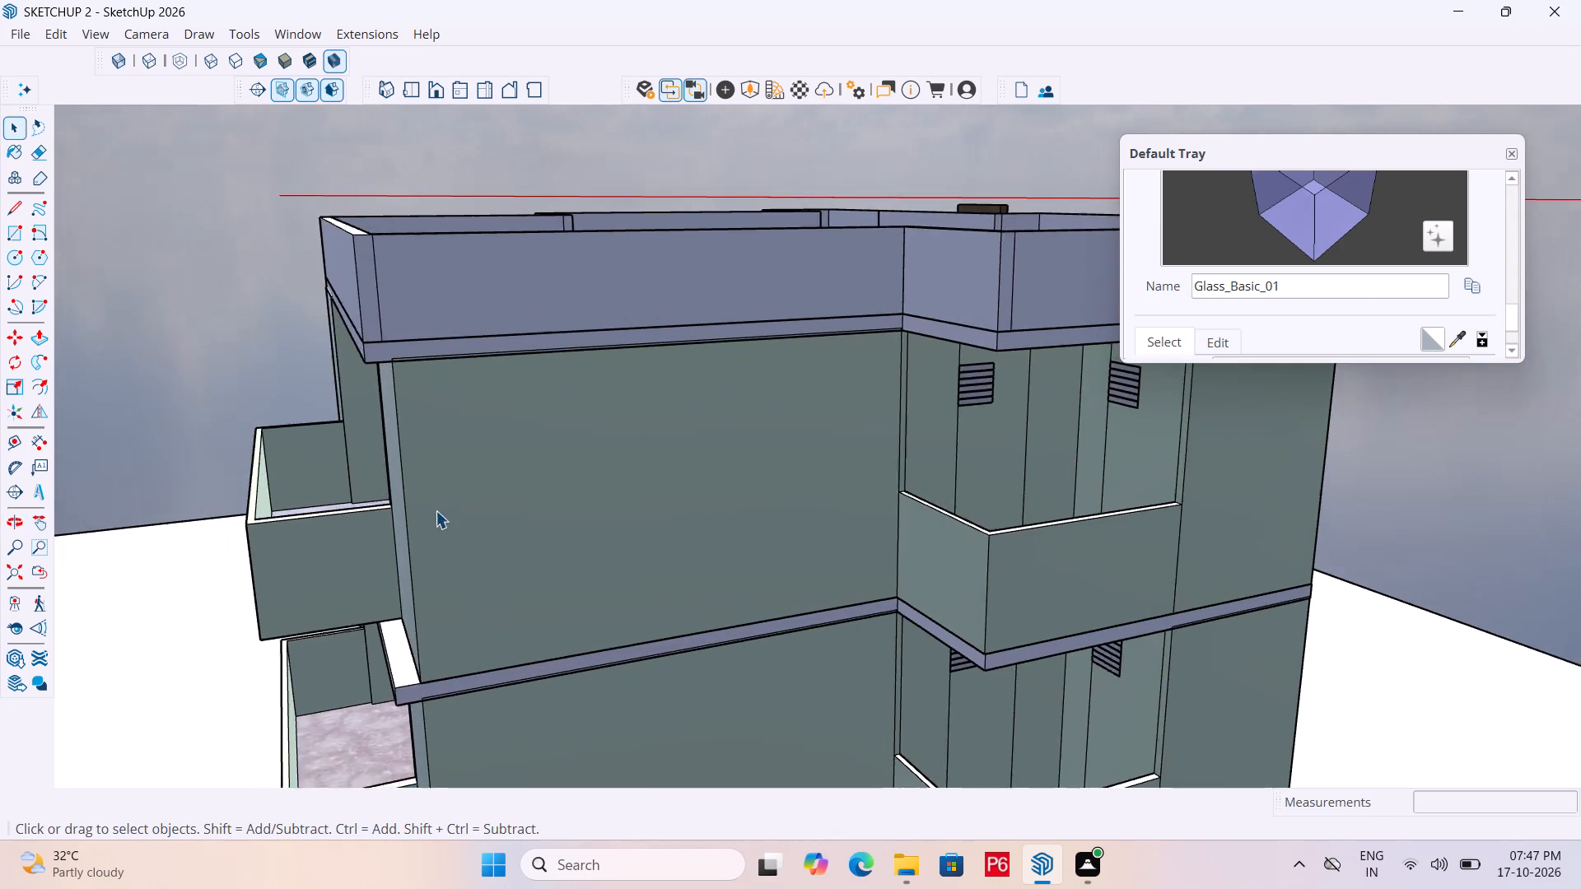
pyautogui.scroll(-5, 435, 516)
pyautogui.moveTo(444, 538); pyautogui.dragTo(1108, 553, button='middle')
pyautogui.moveTo(474, 527); pyautogui.dragTo(737, 549, button='middle')
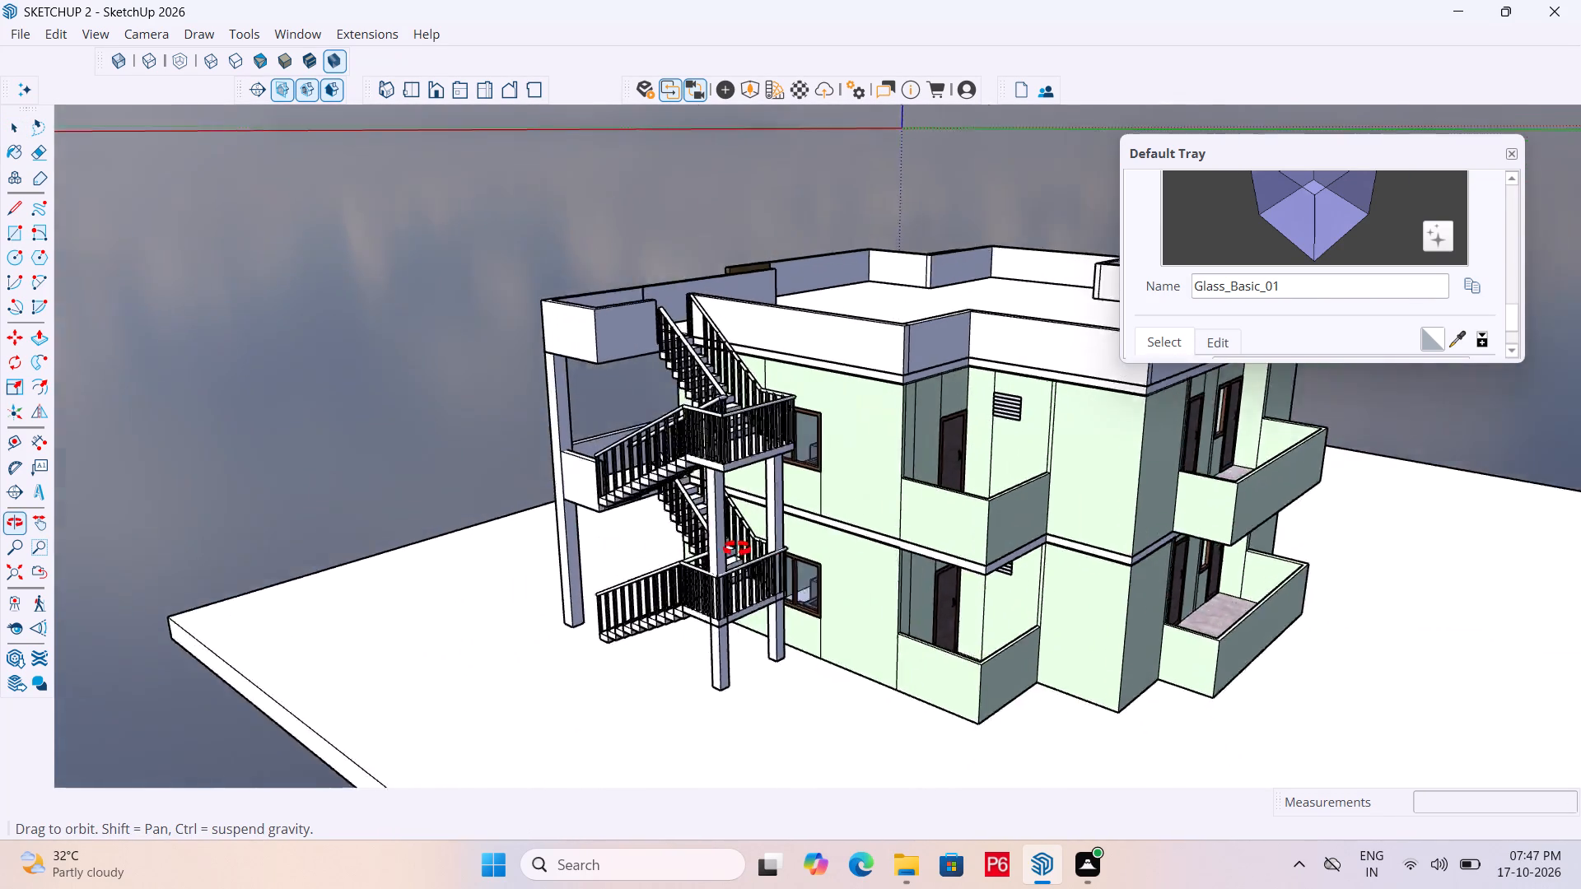
pyautogui.moveTo(737, 549); pyautogui.dragTo(1155, 537, button='middle')
pyautogui.moveTo(382, 529); pyautogui.dragTo(539, 528, button='middle')
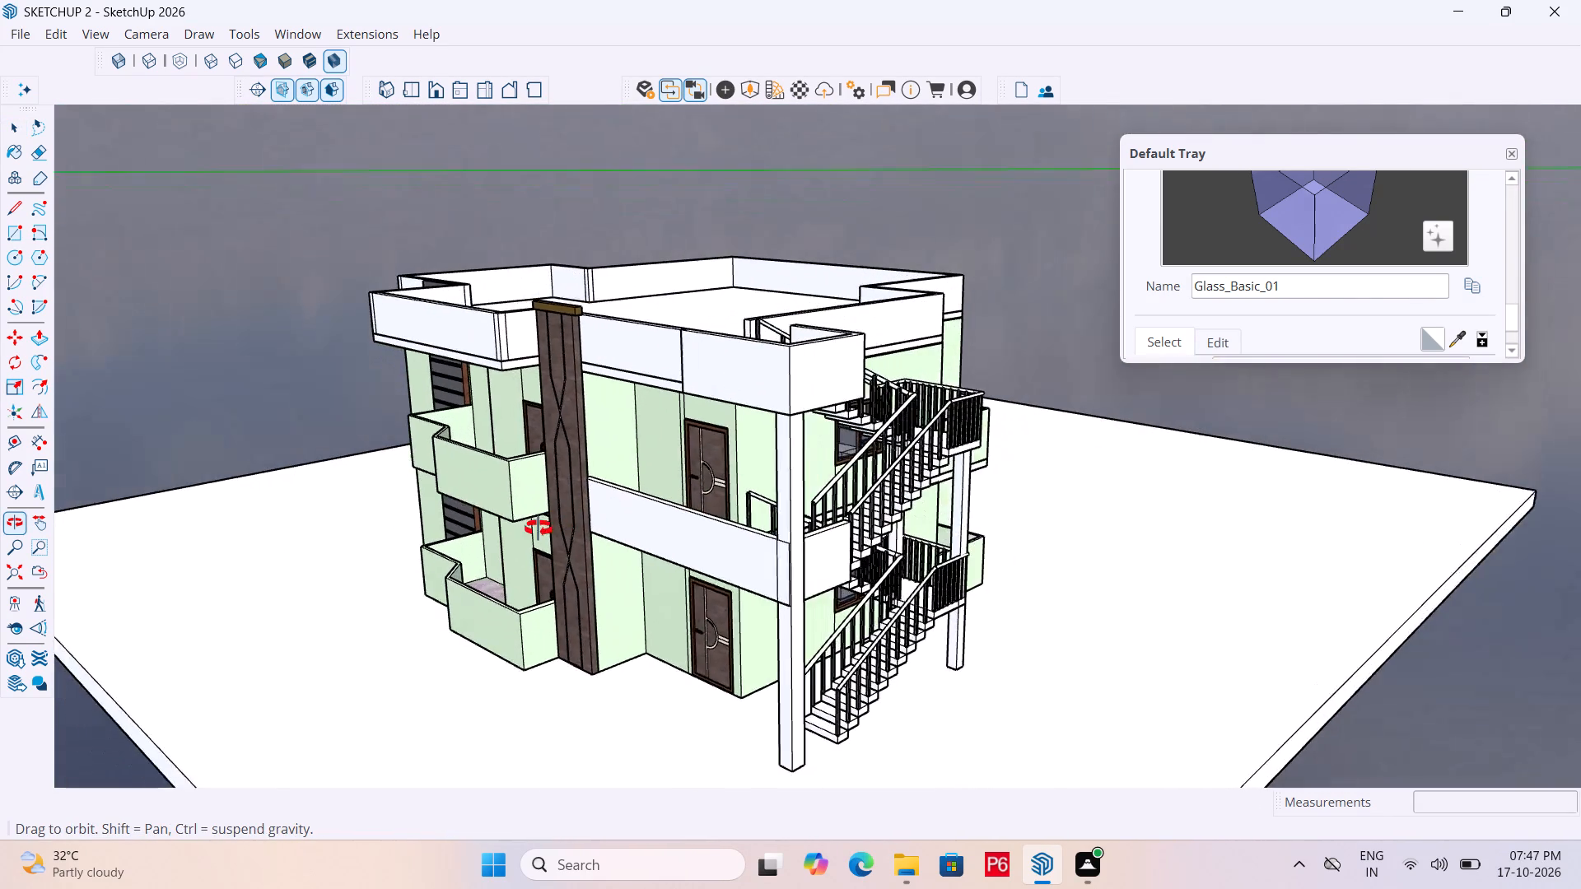
pyautogui.moveTo(539, 528); pyautogui.dragTo(554, 528, button='middle')
pyautogui.scroll(1, 652, 447)
pyautogui.moveTo(675, 439); pyautogui.dragTo(1000, 404, button='middle')
pyautogui.moveTo(220, 431); pyautogui.dragTo(604, 427, button='middle')
pyautogui.scroll(-3, 580, 390)
pyautogui.scroll(-1, 716, 414)
pyautogui.moveTo(716, 414); pyautogui.dragTo(297, 426, button='middle')
pyautogui.scroll(-4, 665, 393)
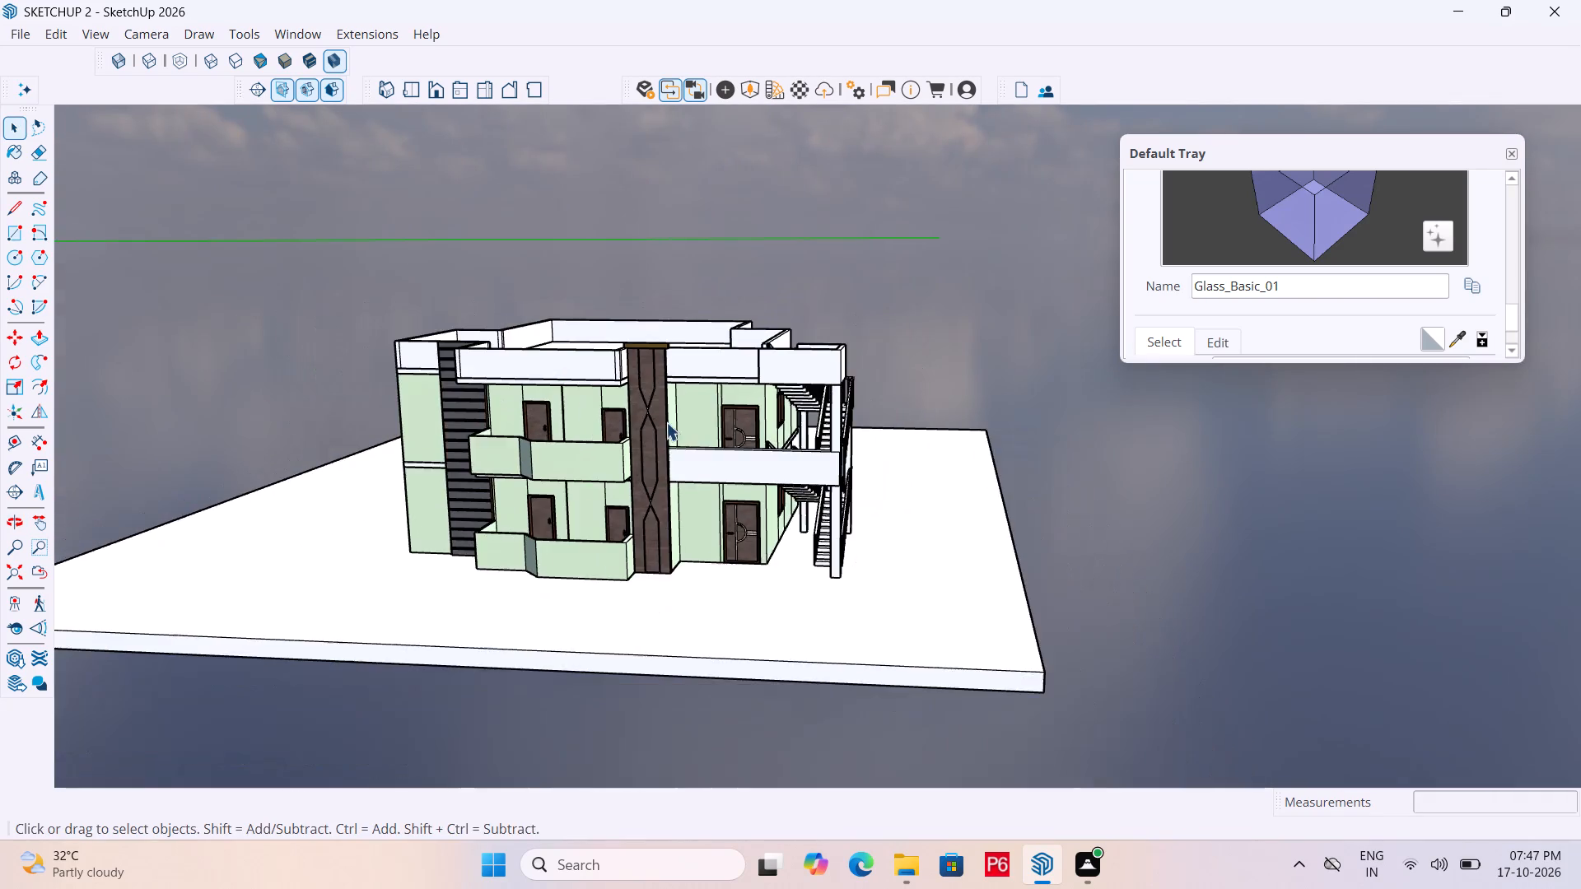
# Examine the front balconies, dark cladding strips and roof parapet from low and high viewpoints, and go around the building again.
pyautogui.moveTo(683, 444); pyautogui.dragTo(595, 504, button='middle')
pyautogui.scroll(8, 603, 493)
pyautogui.moveTo(478, 476); pyautogui.dragTo(493, 472, button='middle')
pyautogui.moveTo(459, 477); pyautogui.dragTo(479, 468, button='middle')
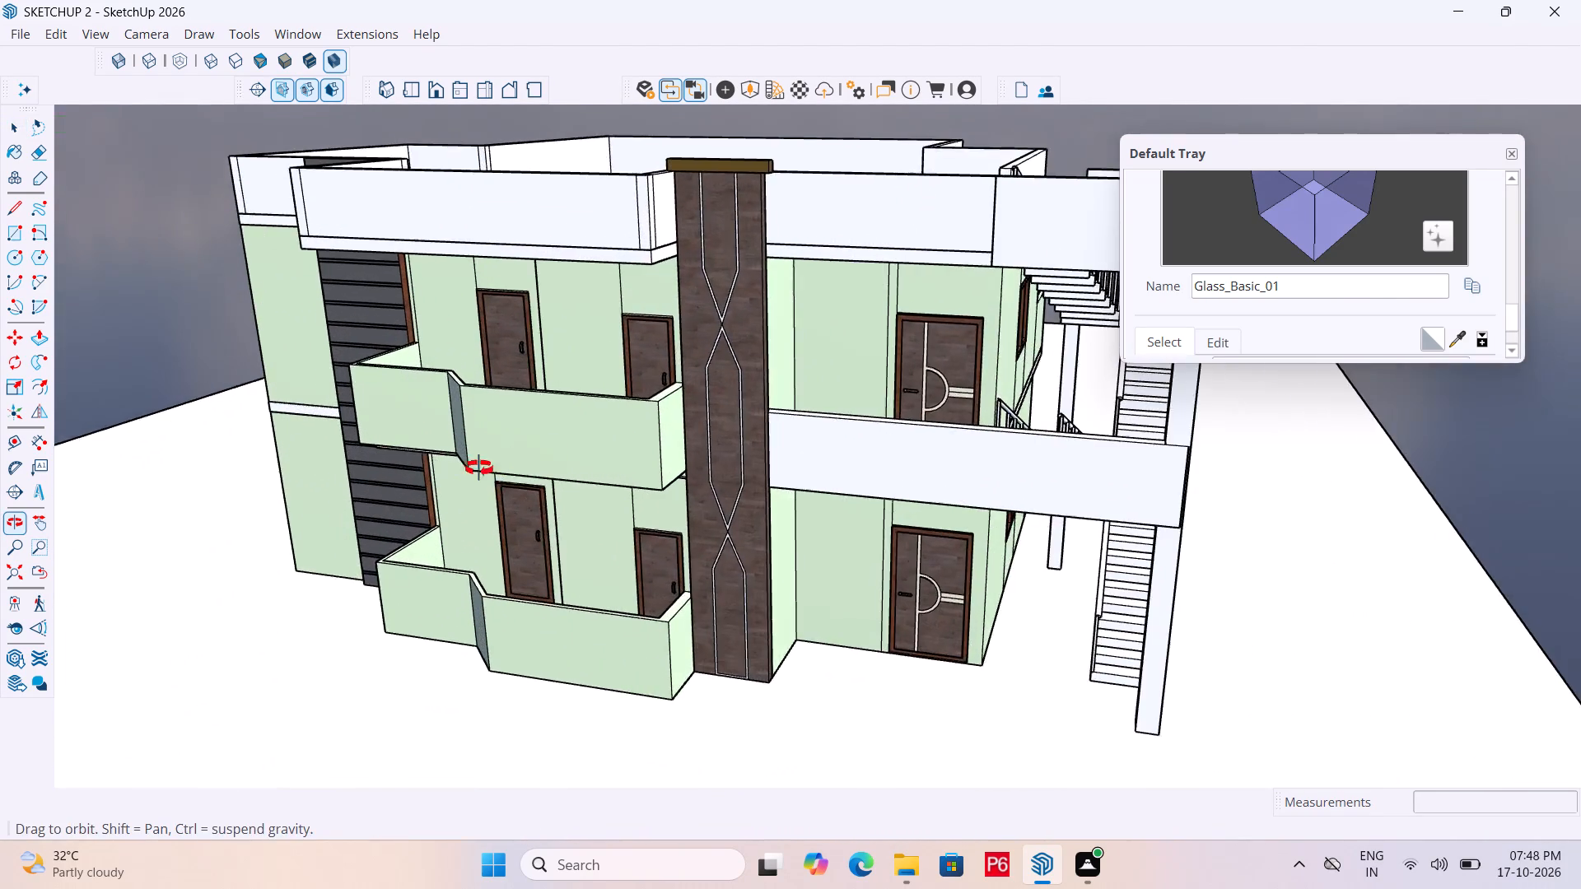
pyautogui.moveTo(479, 468); pyautogui.dragTo(716, 416, button='middle')
pyautogui.scroll(-1, 548, 462)
pyautogui.moveTo(559, 438); pyautogui.dragTo(590, 272, button='middle')
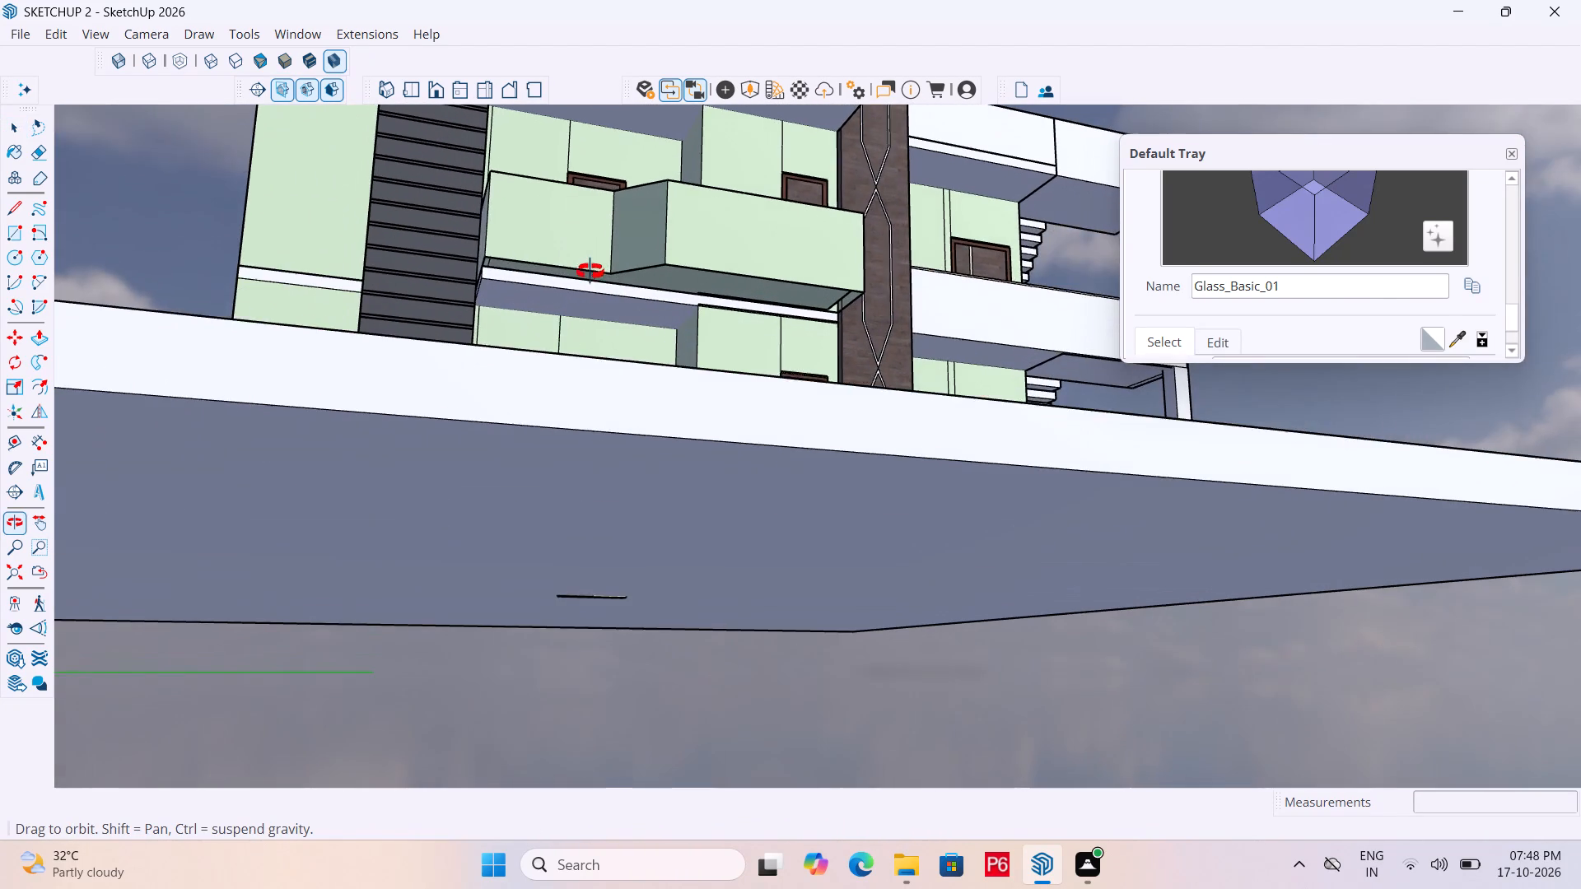
pyautogui.moveTo(590, 272); pyautogui.dragTo(574, 316, button='middle')
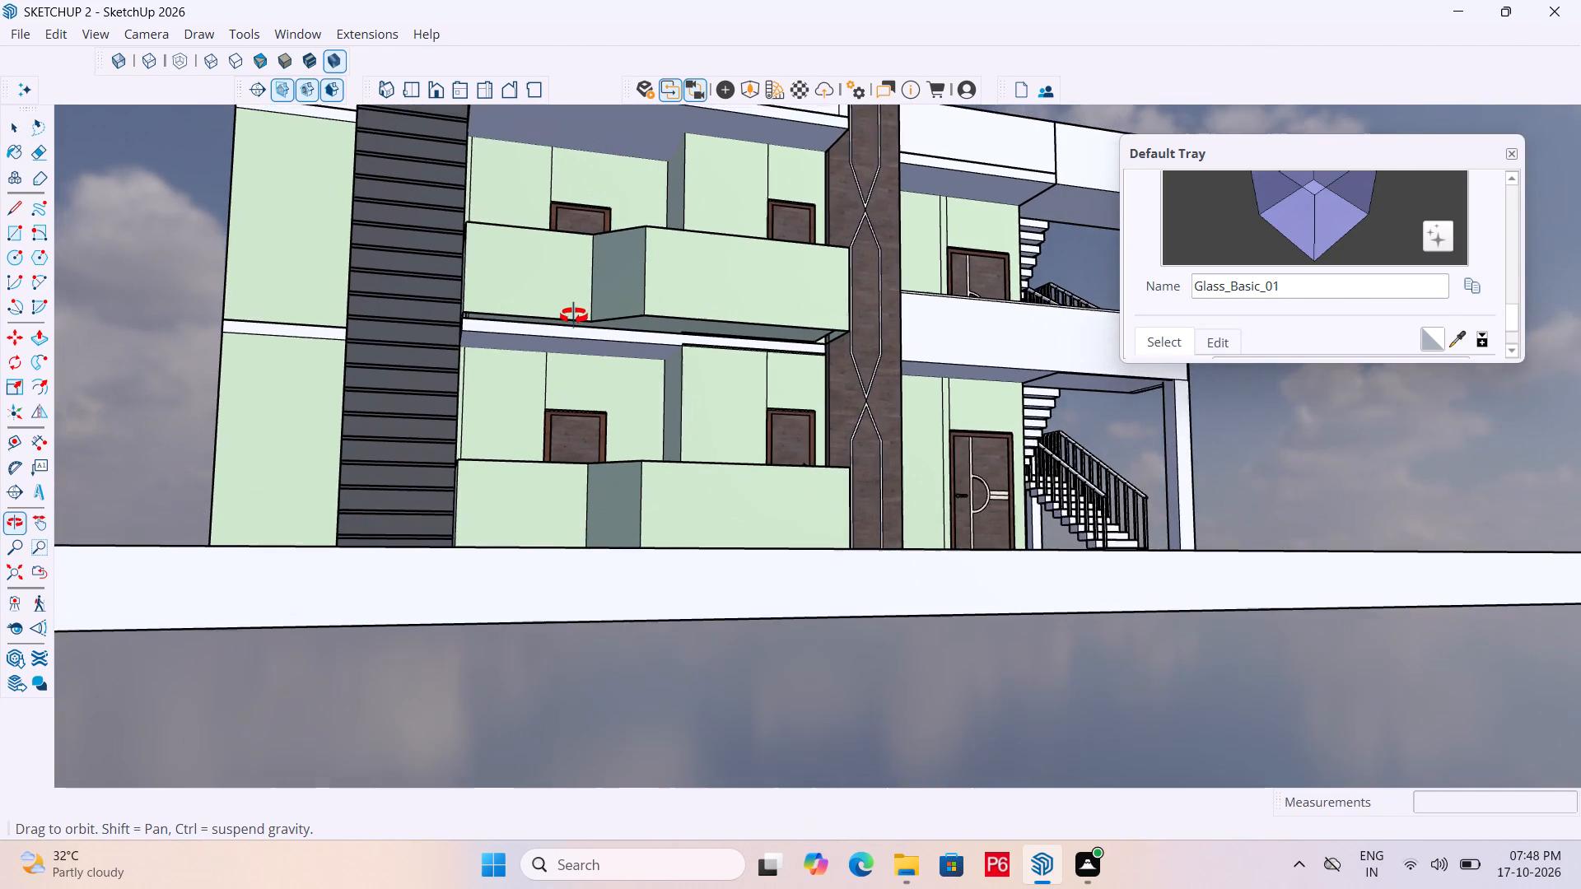
pyautogui.moveTo(574, 316); pyautogui.dragTo(571, 277, button='middle')
pyautogui.scroll(-4, 510, 289)
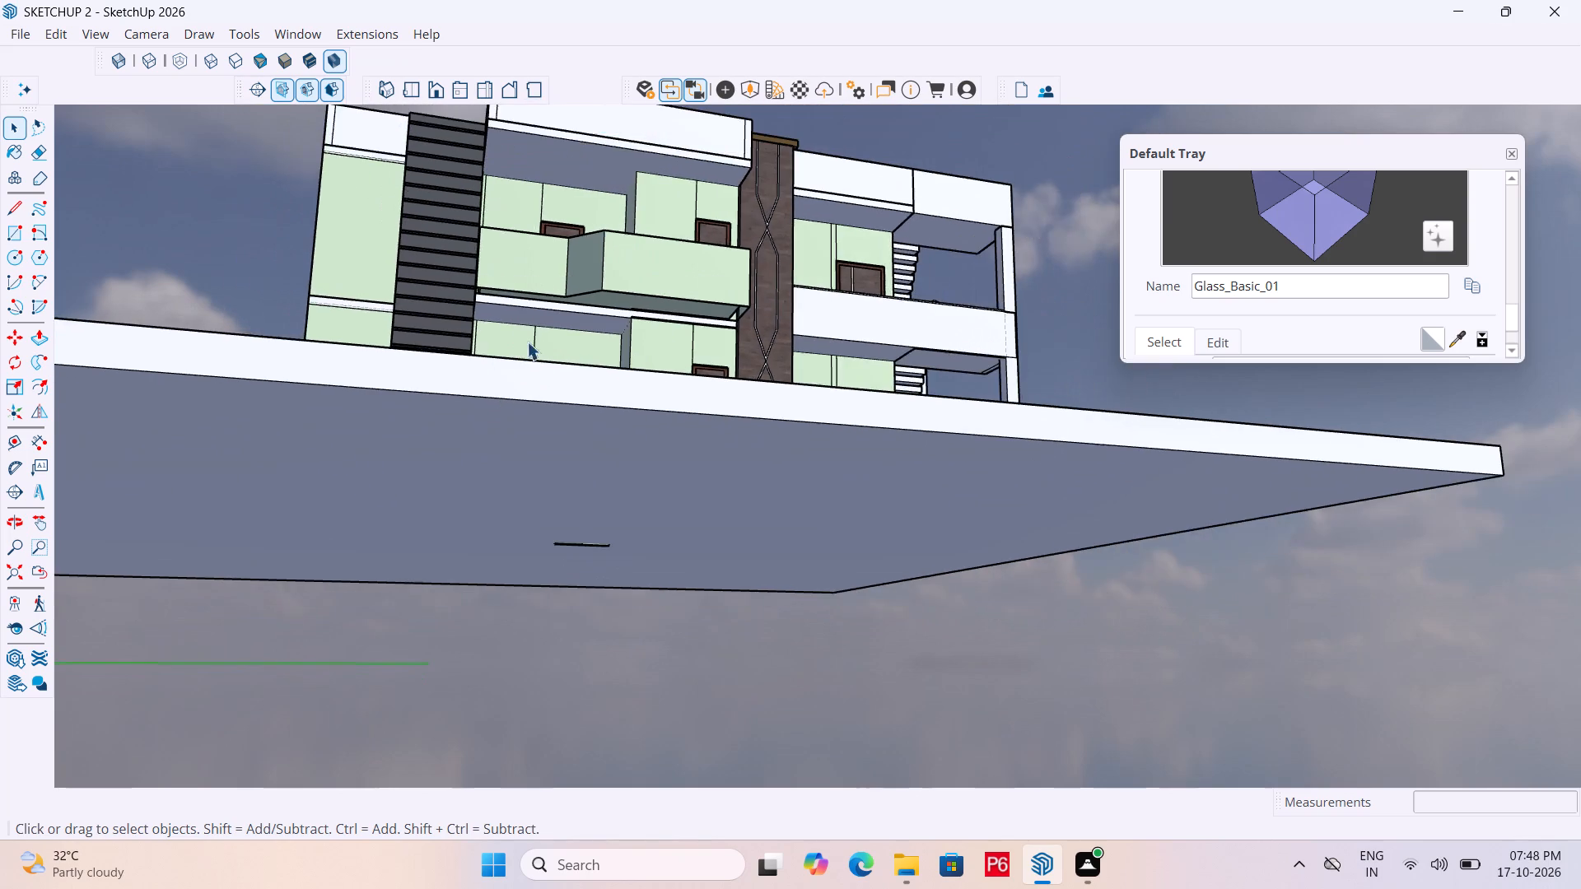
pyautogui.moveTo(527, 342); pyautogui.dragTo(525, 528, button='middle')
pyautogui.scroll(-1, 629, 372)
pyautogui.moveTo(632, 374); pyautogui.dragTo(697, 392, button='middle')
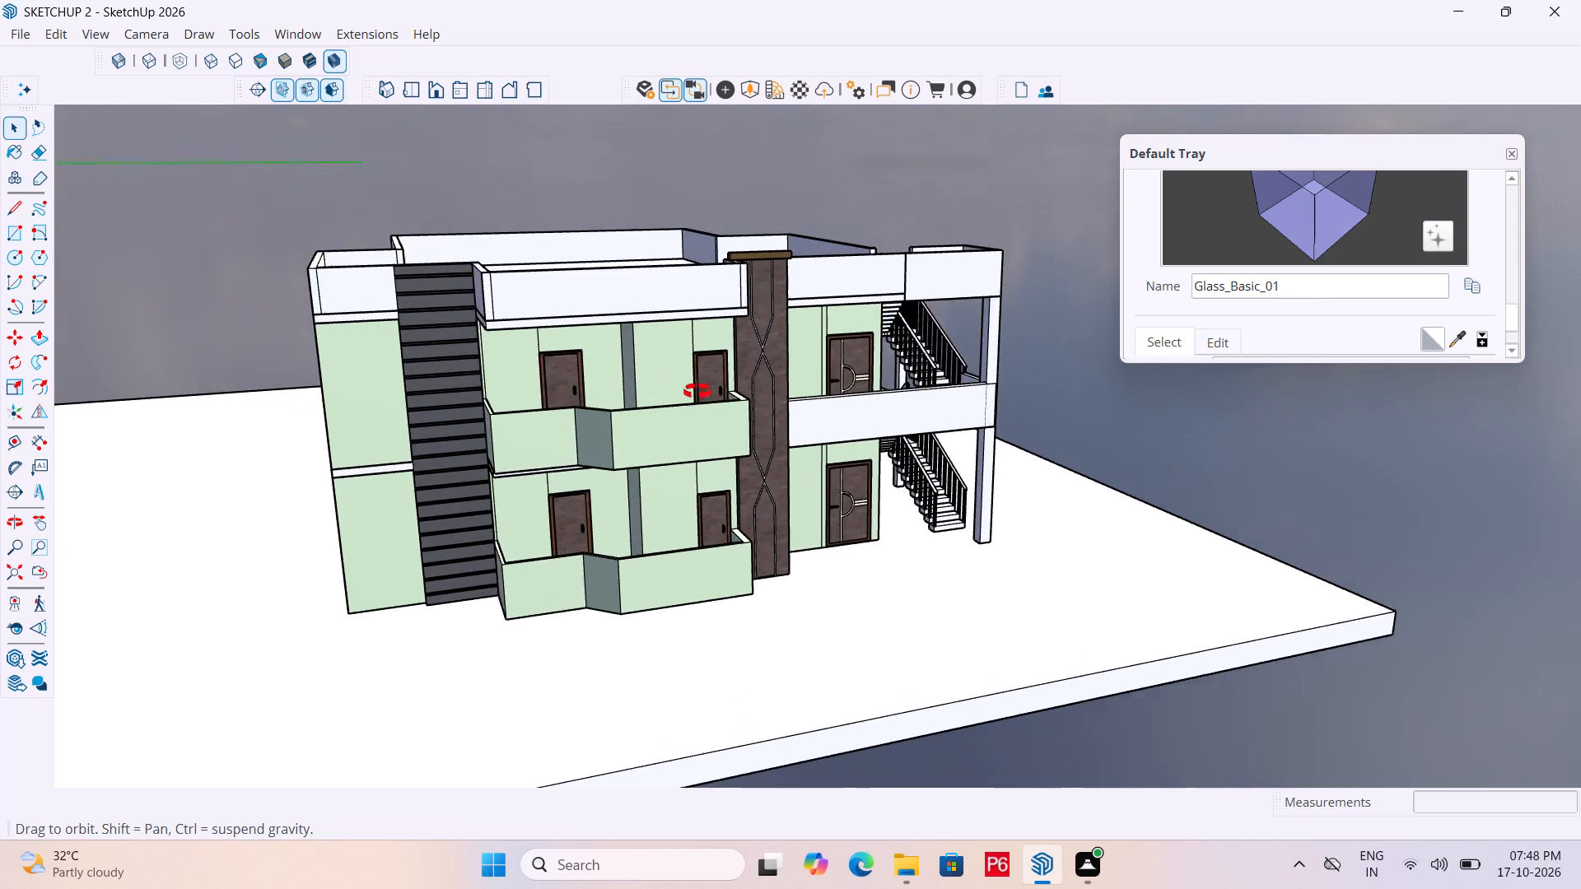
pyautogui.moveTo(697, 392); pyautogui.dragTo(881, 402, button='middle')
pyautogui.scroll(4, 571, 347)
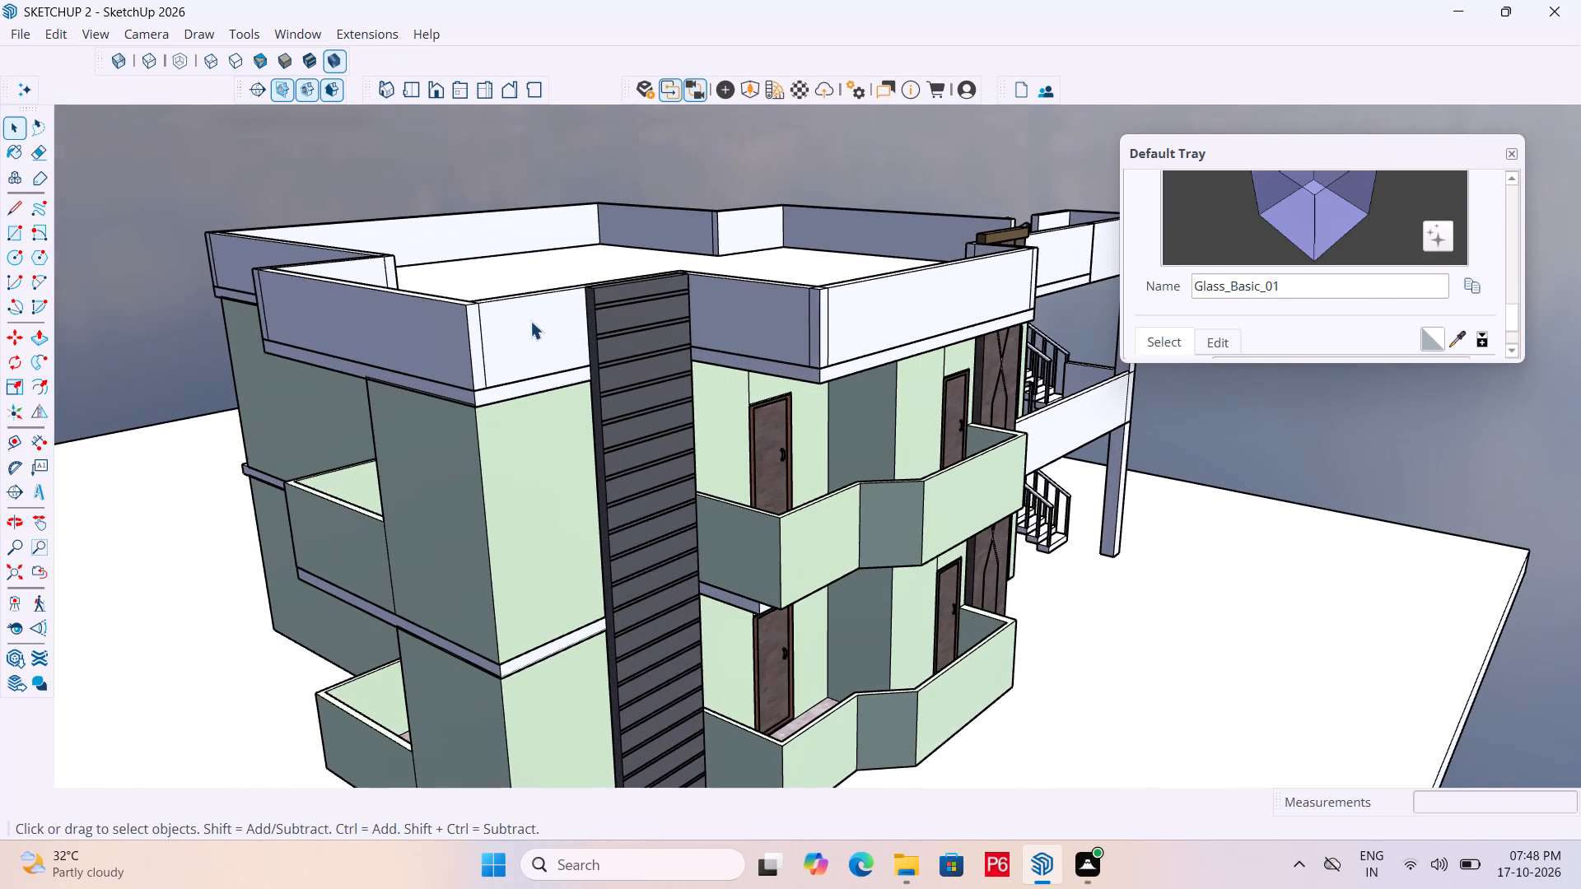
pyautogui.moveTo(534, 290); pyautogui.dragTo(504, 382, button='middle')
pyautogui.scroll(-1, 542, 409)
pyautogui.scroll(-5, 470, 337)
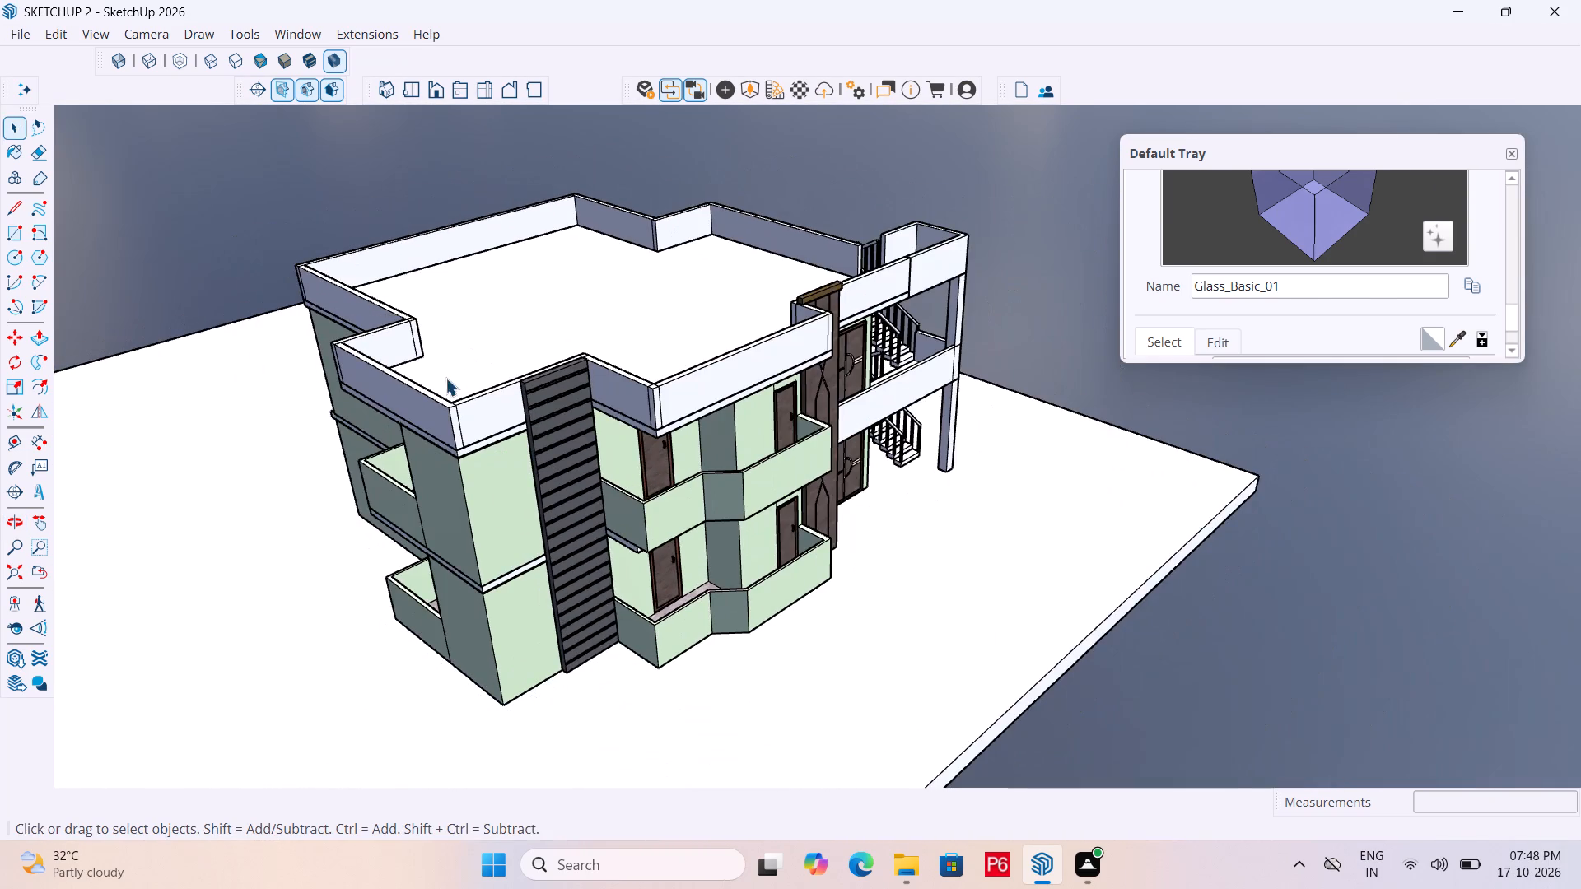
pyautogui.moveTo(986, 463); pyautogui.dragTo(409, 477, button='middle')
pyautogui.moveTo(1108, 463); pyautogui.dragTo(587, 454, button='middle')
pyautogui.moveTo(1214, 439); pyautogui.dragTo(651, 389, button='middle')
pyautogui.moveTo(1359, 499); pyautogui.dragTo(629, 489, button='middle')
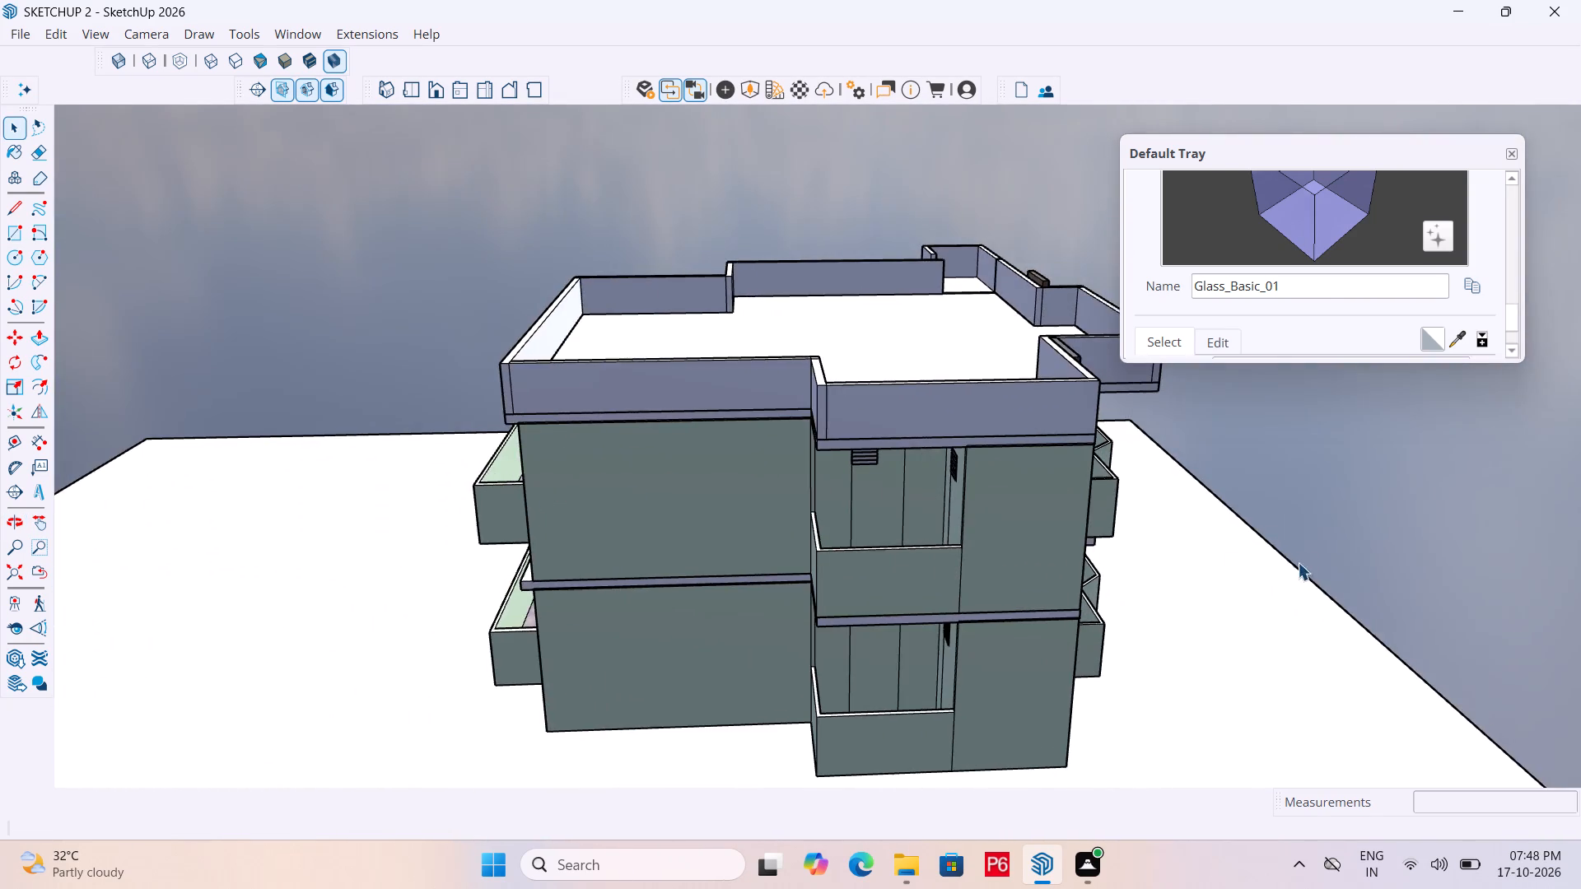
pyautogui.moveTo(1298, 562); pyautogui.dragTo(752, 558, button='middle')
# Save the model.
pyautogui.hotkey('ctrl', 's')
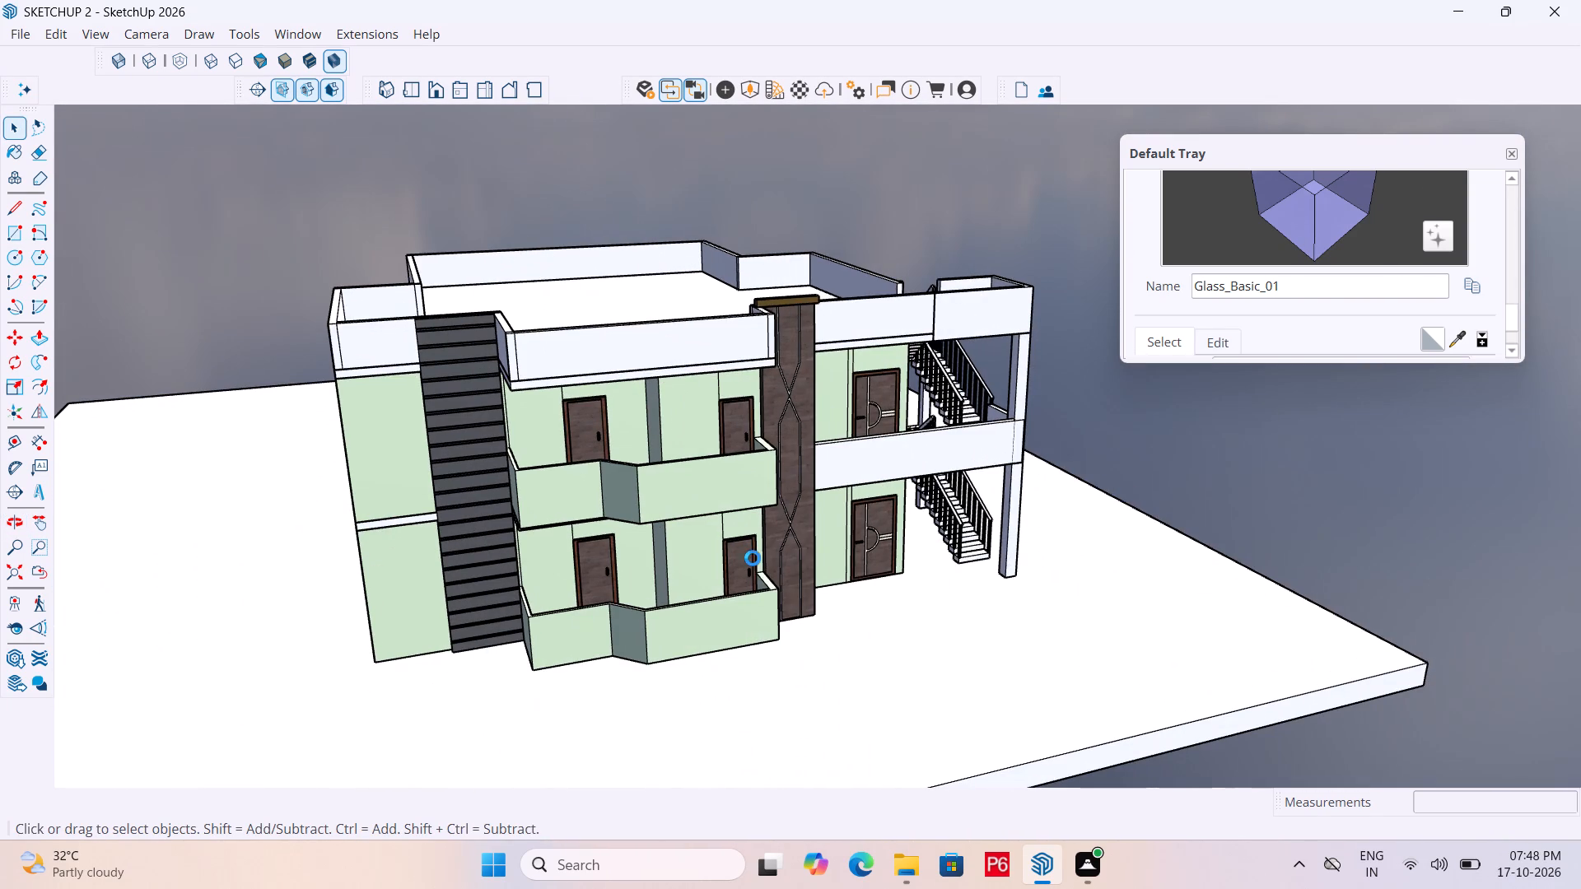
pyautogui.hotkey('ctrl', 's')
# Try to paint the first-floor wall beside the wooden cladding with B02_Almond_Blush from the Solid Colors materials.
pyautogui.scroll(-3, 963, 556)
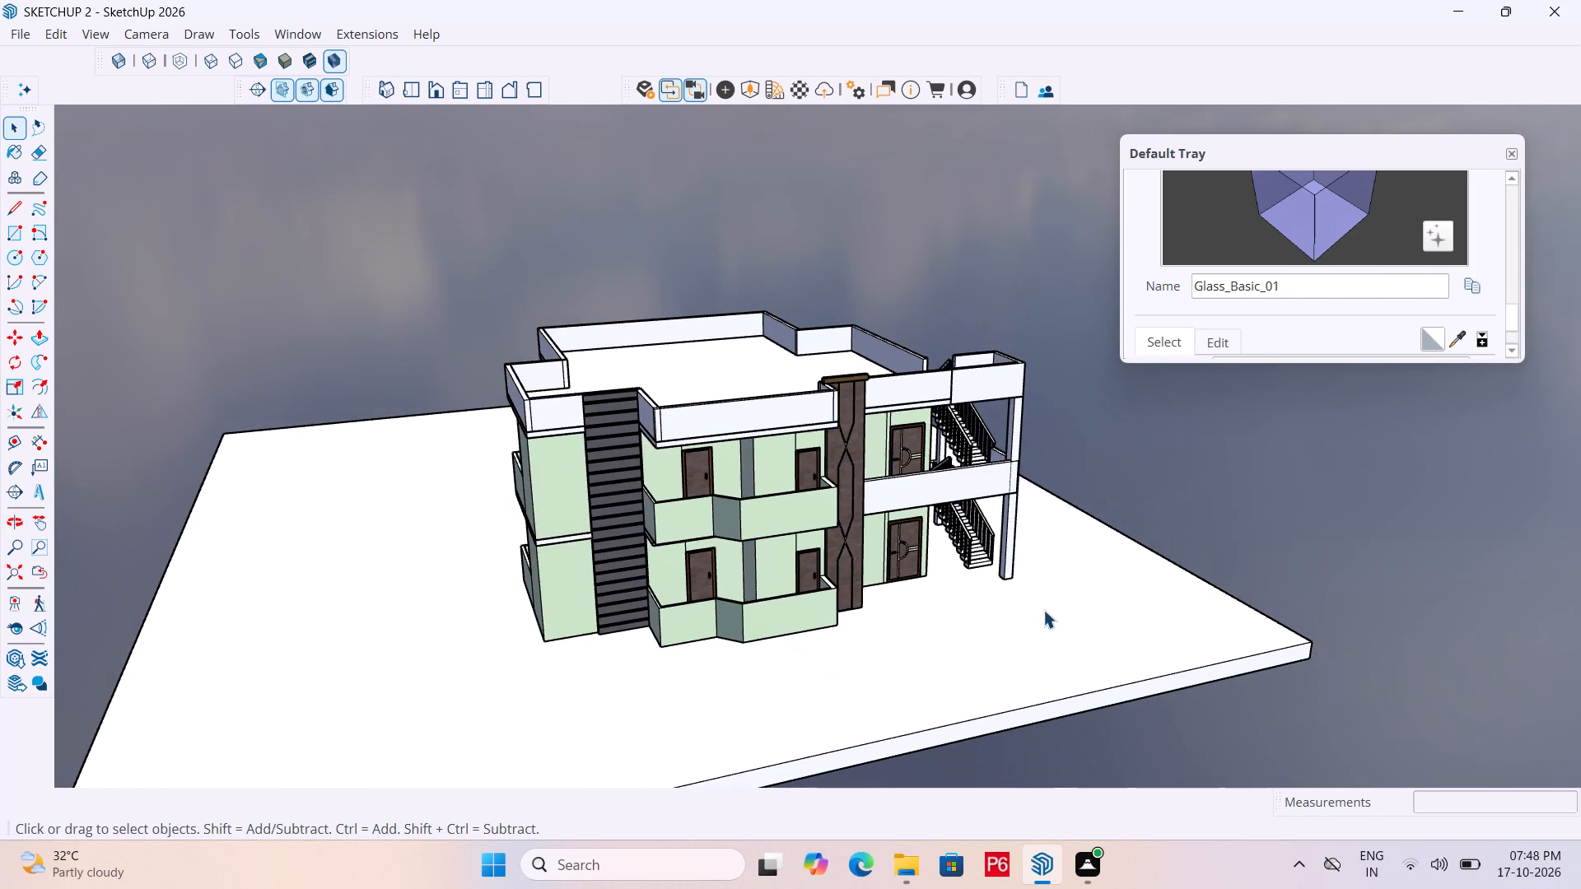
pyautogui.moveTo(1019, 600); pyautogui.dragTo(874, 588, button='middle')
pyautogui.scroll(5, 641, 530)
pyautogui.moveTo(670, 520); pyautogui.dragTo(564, 515, button='middle')
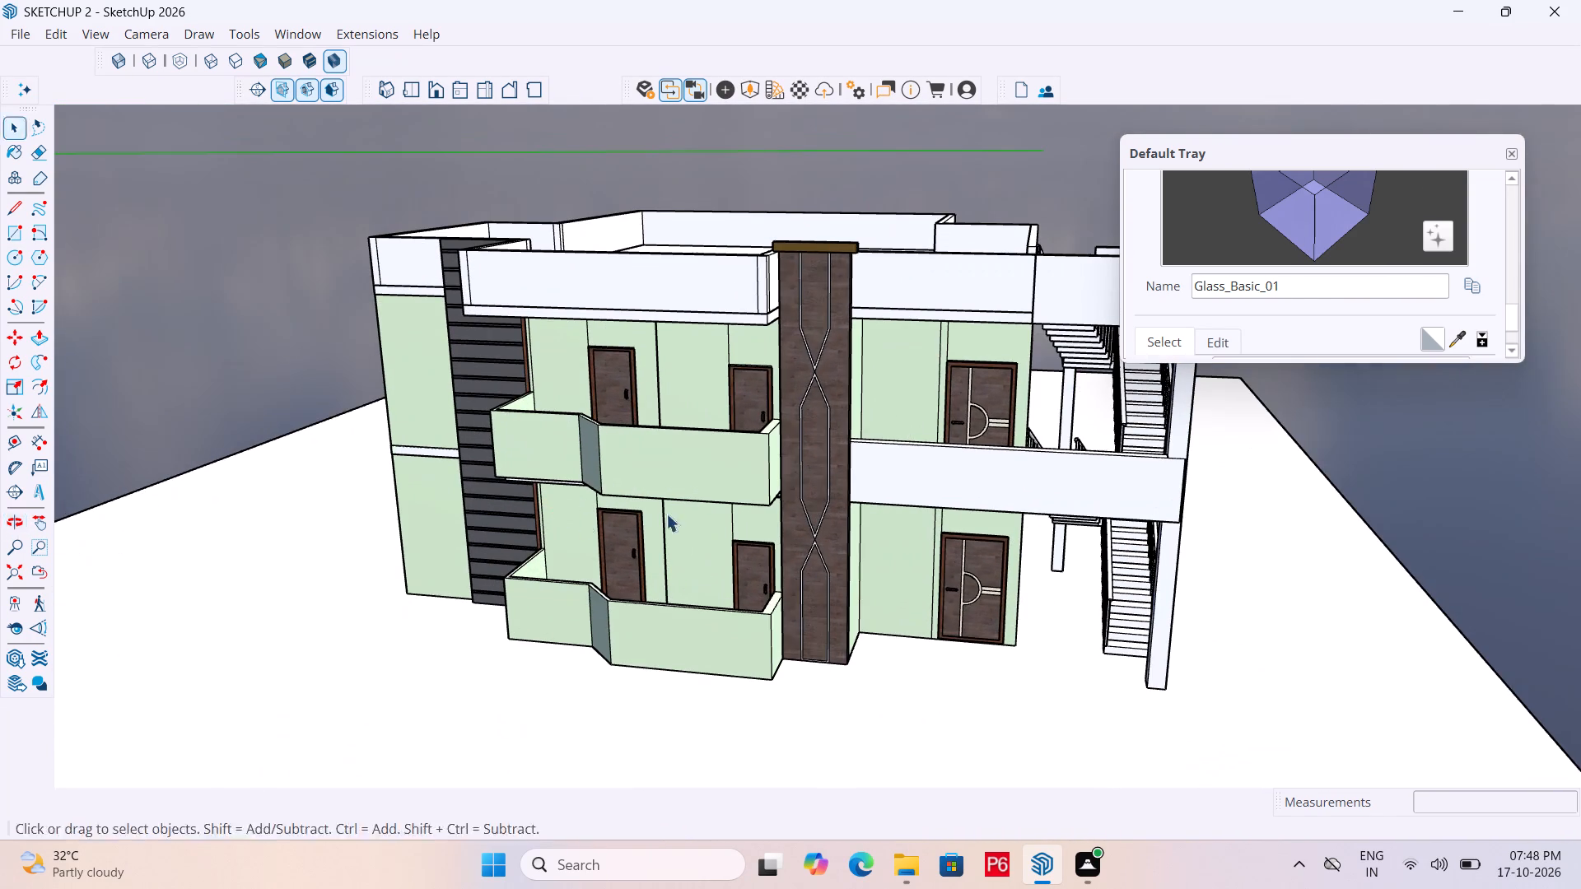
pyautogui.scroll(-3, 1317, 305)
pyautogui.click(1372, 268)
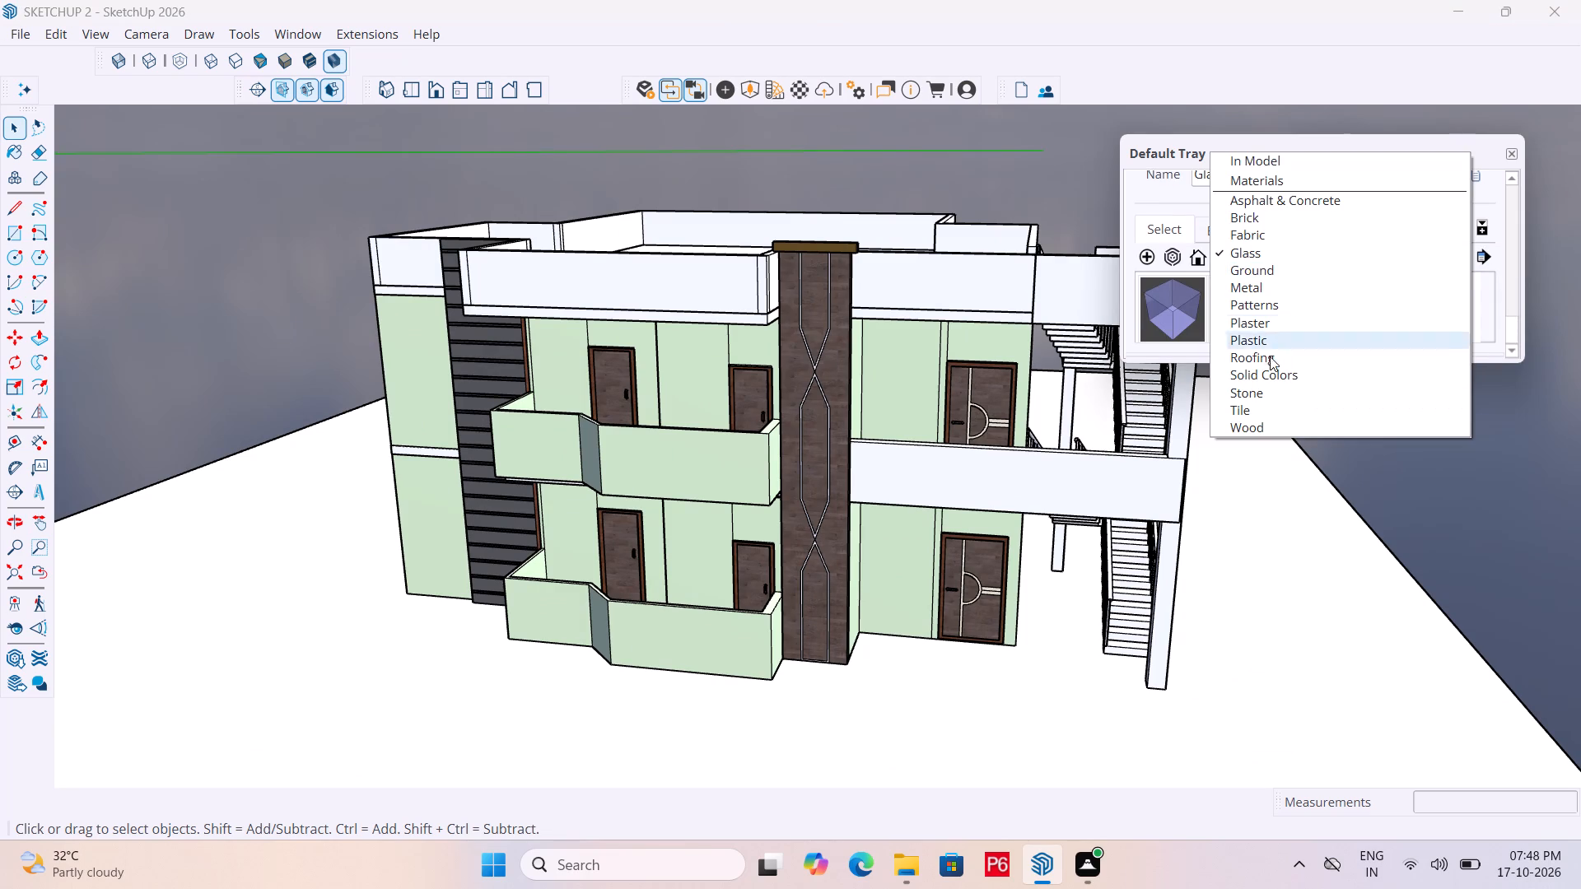
pyautogui.click(1268, 378)
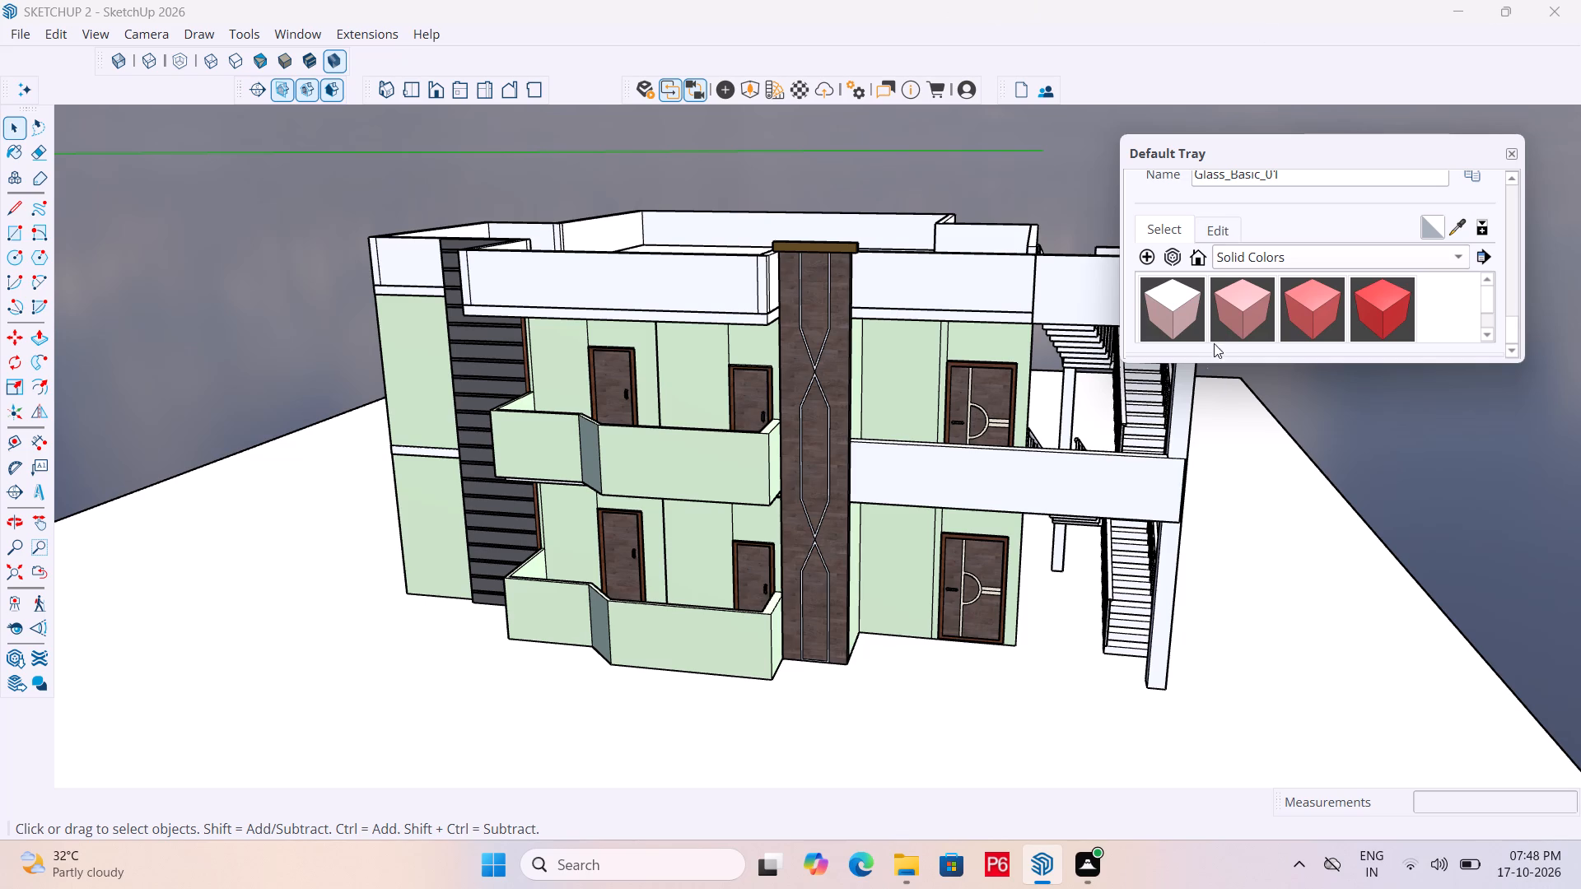
pyautogui.scroll(-4, 1233, 328)
pyautogui.scroll(1, 1245, 303)
pyautogui.click(1254, 314)
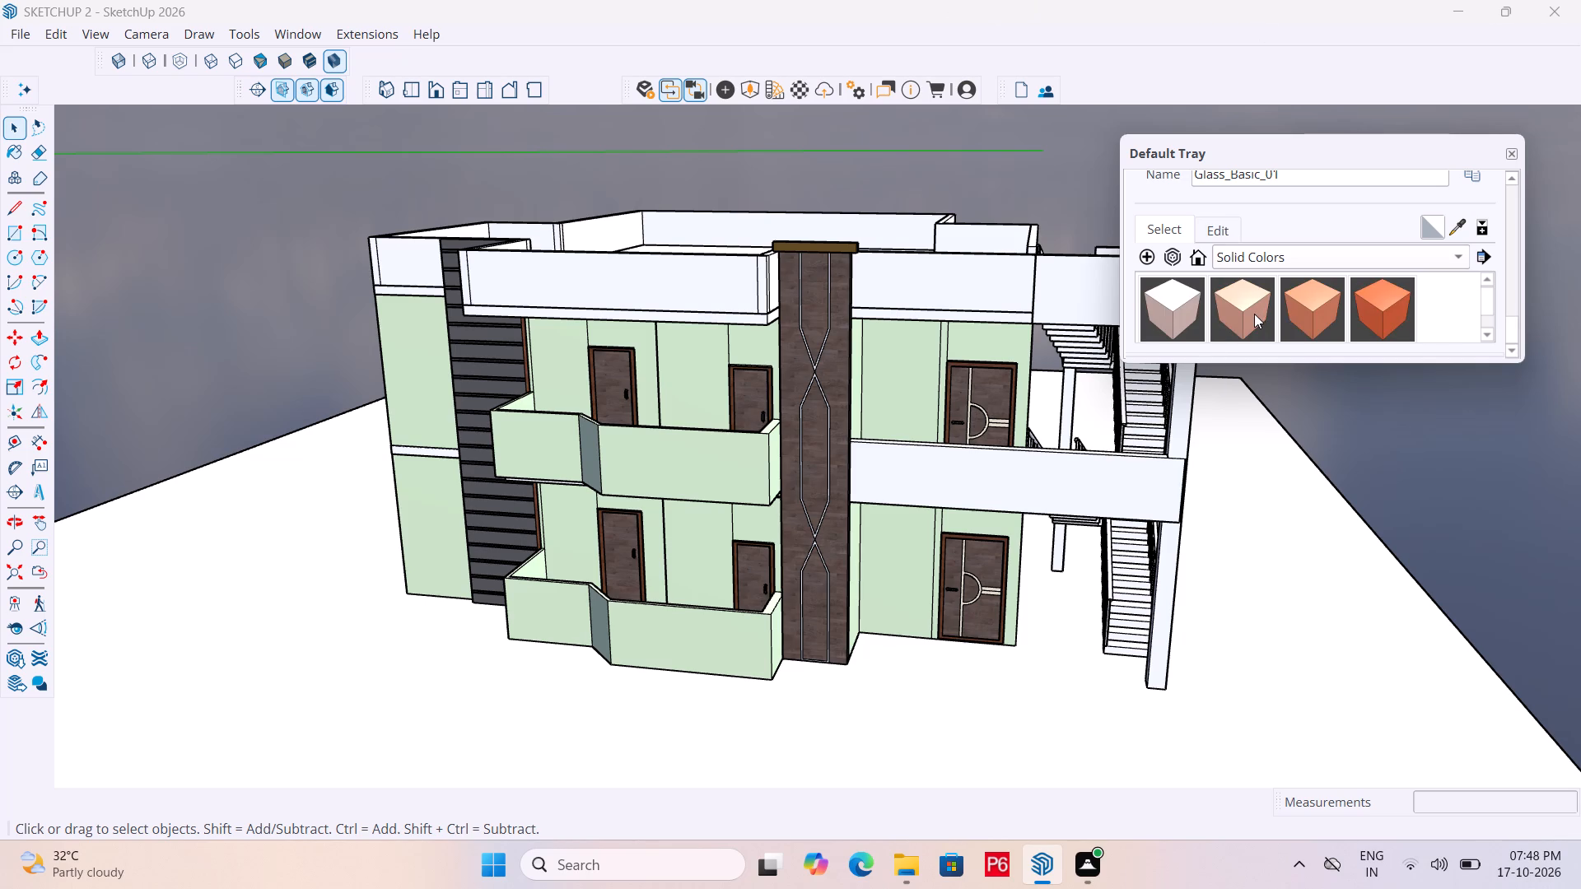
pyautogui.click(890, 353)
pyautogui.click(892, 353)
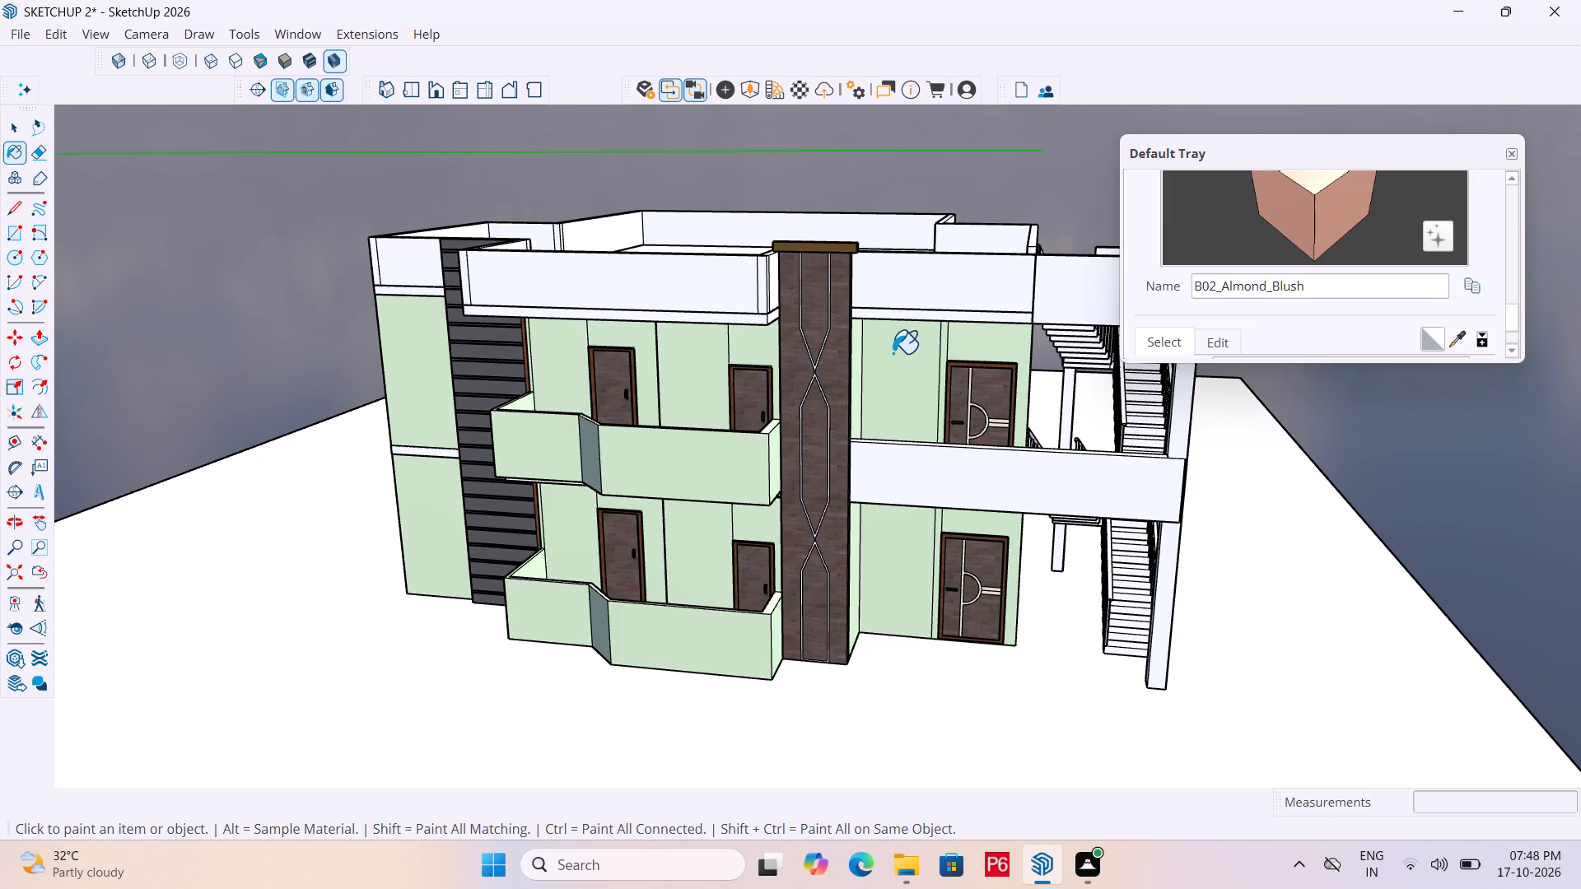
pyautogui.press('space')
pyautogui.press('Escape')
# Select the first-floor wall group and try to paint it with B02_Almond_Blush.
pyautogui.click(911, 347)
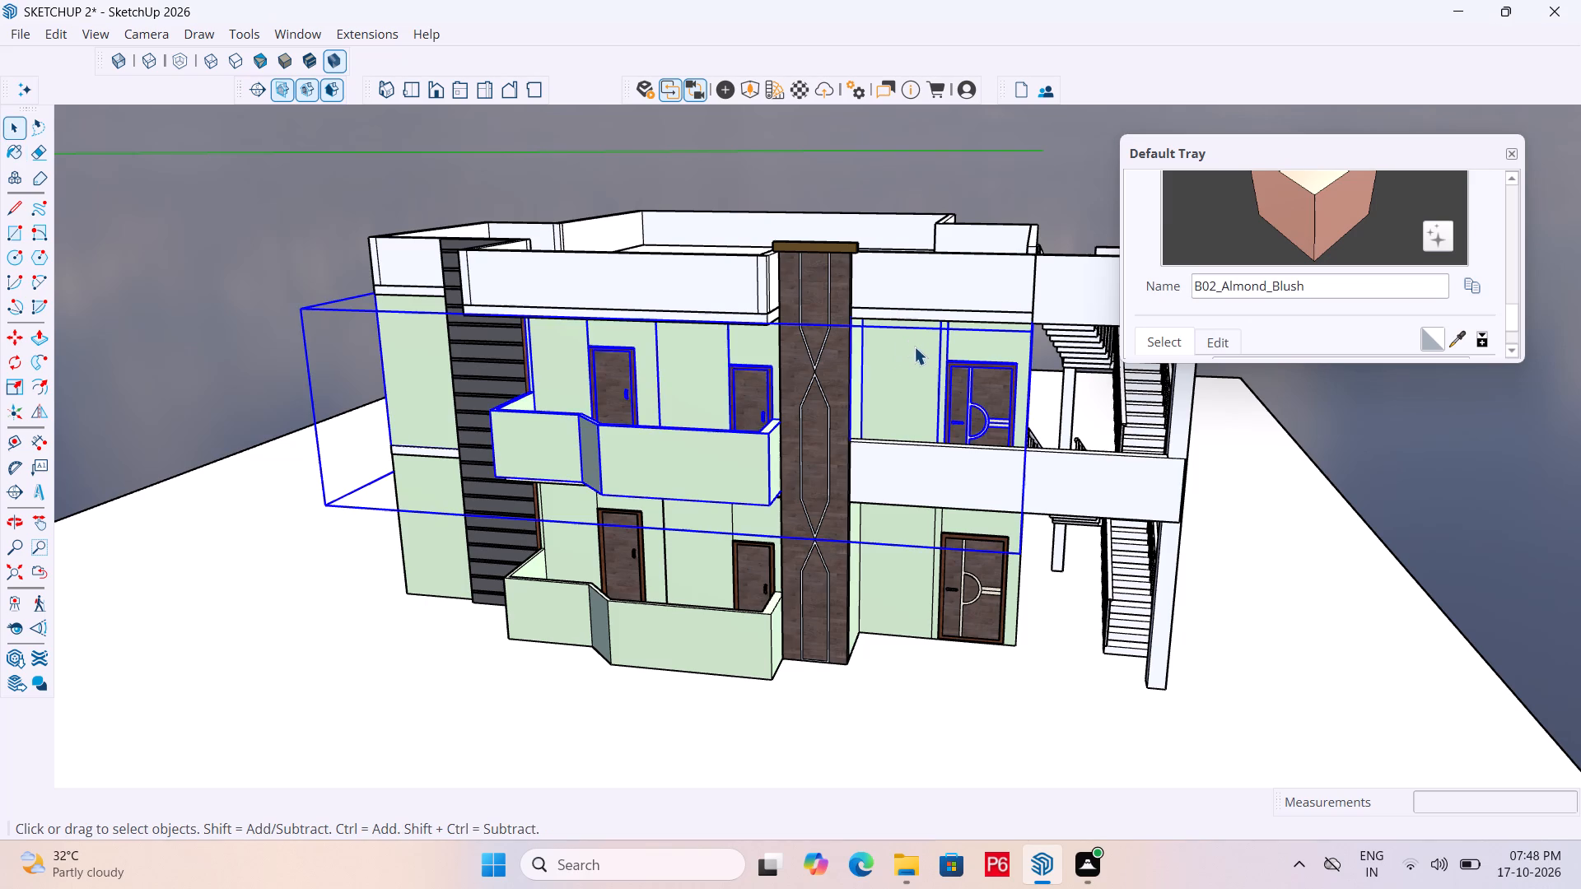
pyautogui.scroll(-1, 1266, 289)
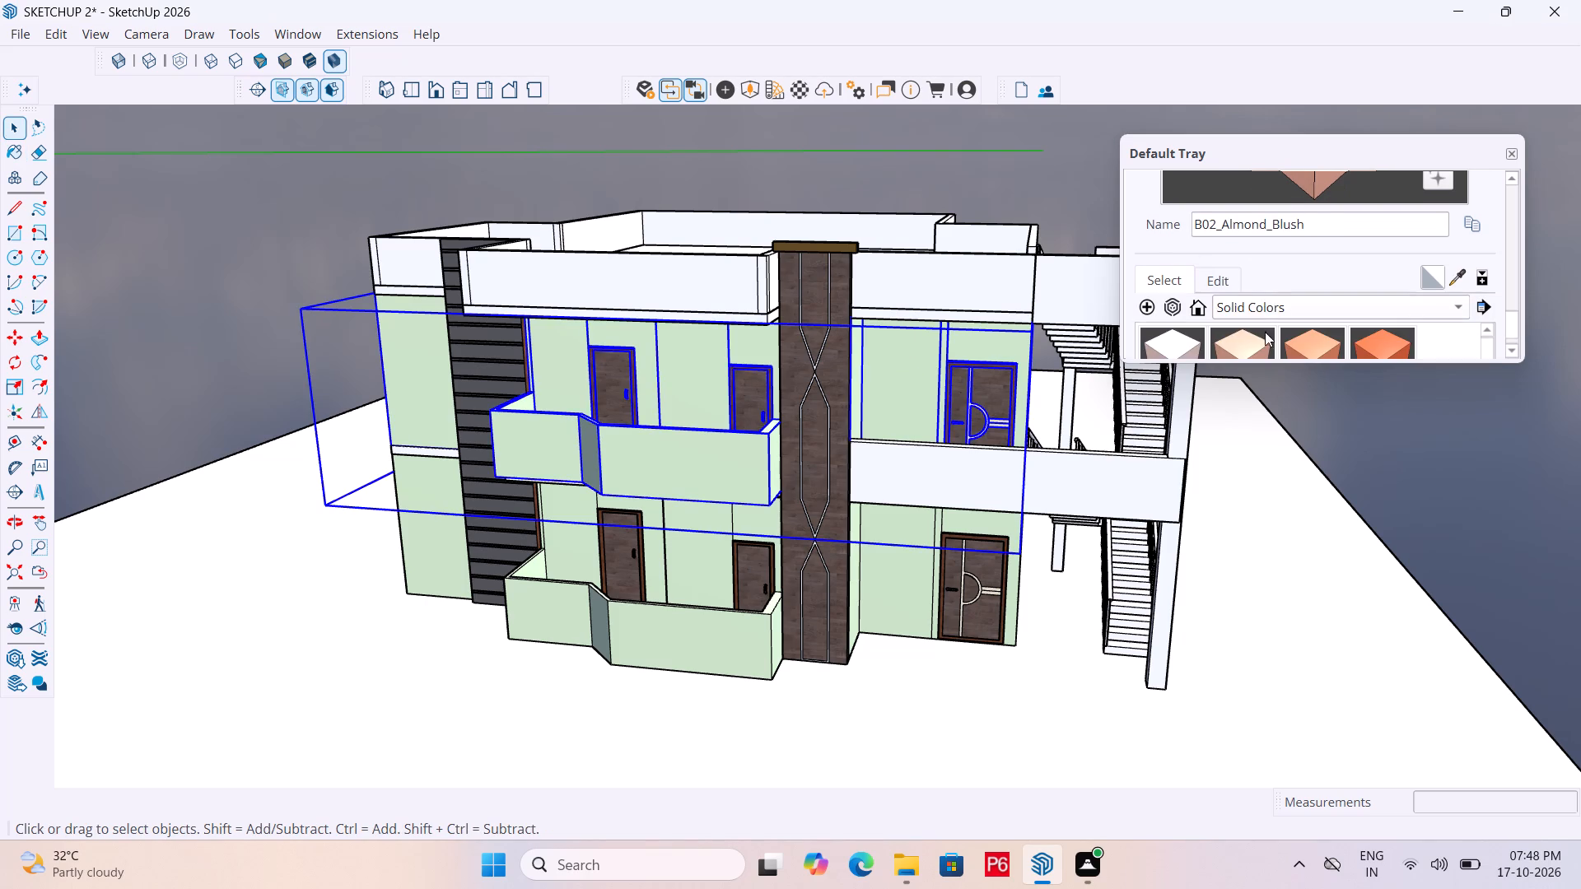
pyautogui.click(1251, 342)
pyautogui.click(918, 358)
pyautogui.press('Escape')
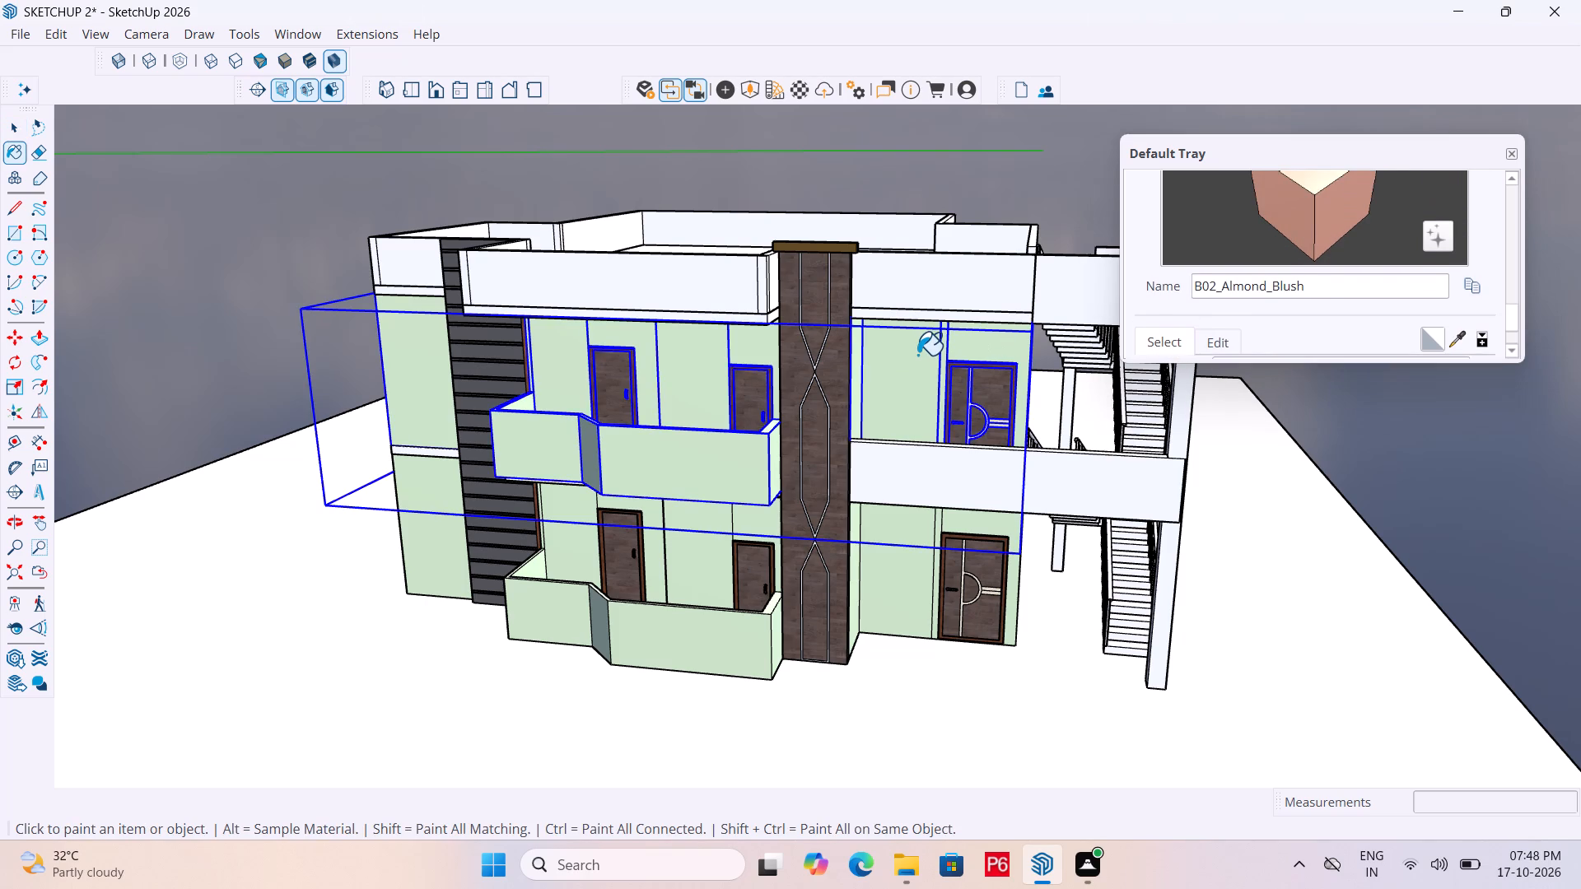
# Save the model and clear the selection of the first-floor wall group.
pyautogui.press('space')
pyautogui.hotkey('ctrl', 's')
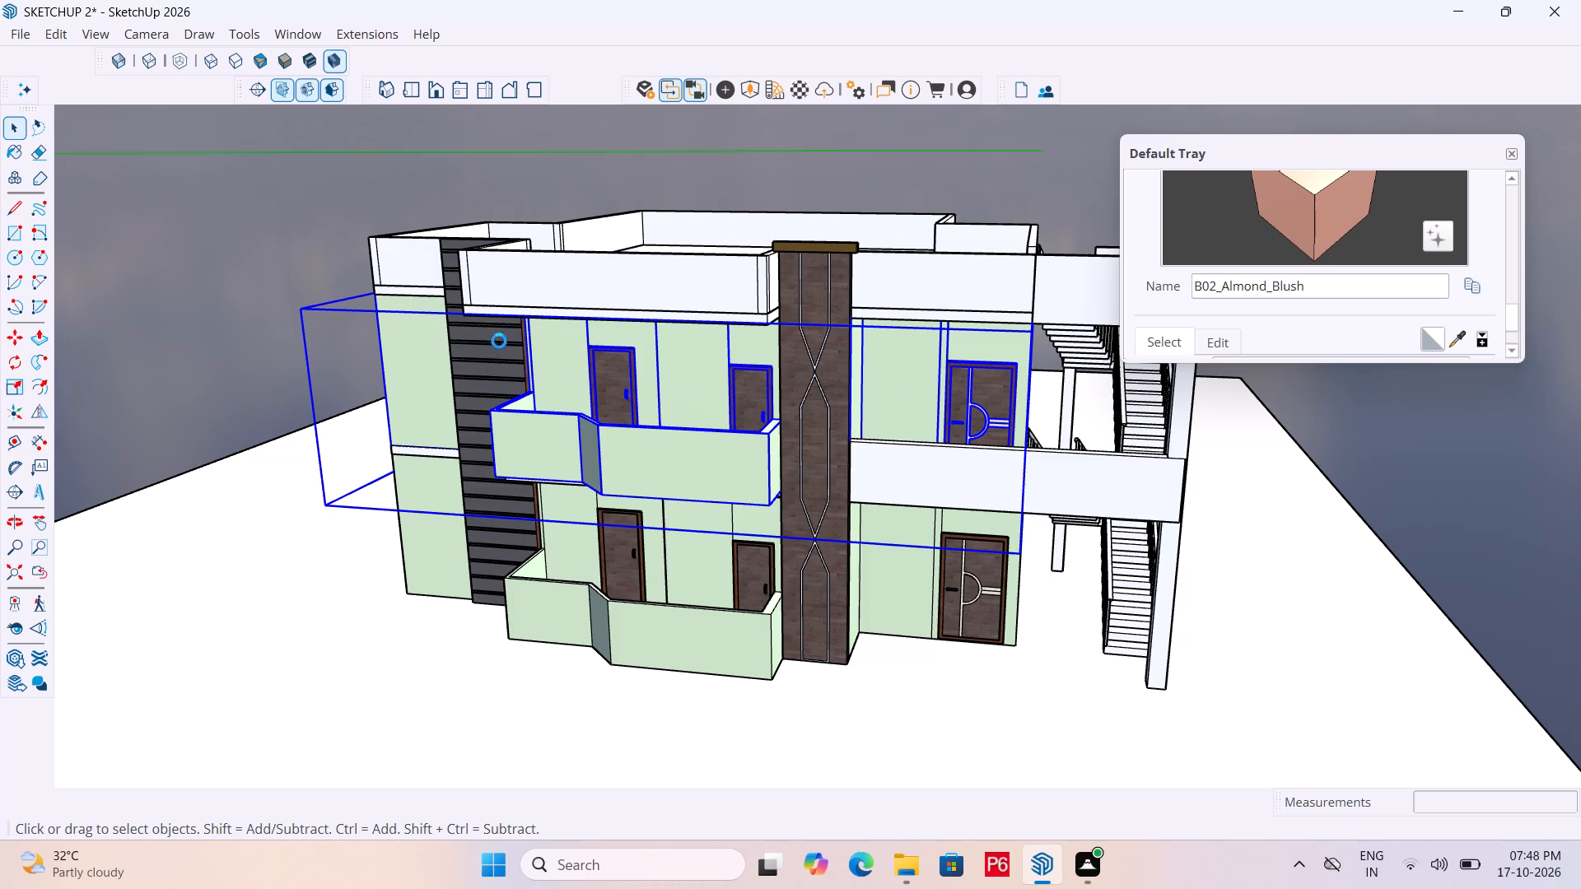
pyautogui.hotkey('ctrl', 's')
pyautogui.press('space')
pyautogui.click(290, 252)
# Open the first-floor wall group for editing and select the wall face between the wooden cladding and the entrance door.
pyautogui.moveTo(862, 338); pyautogui.dragTo(618, 313, button='middle')
pyautogui.scroll(3, 592, 313)
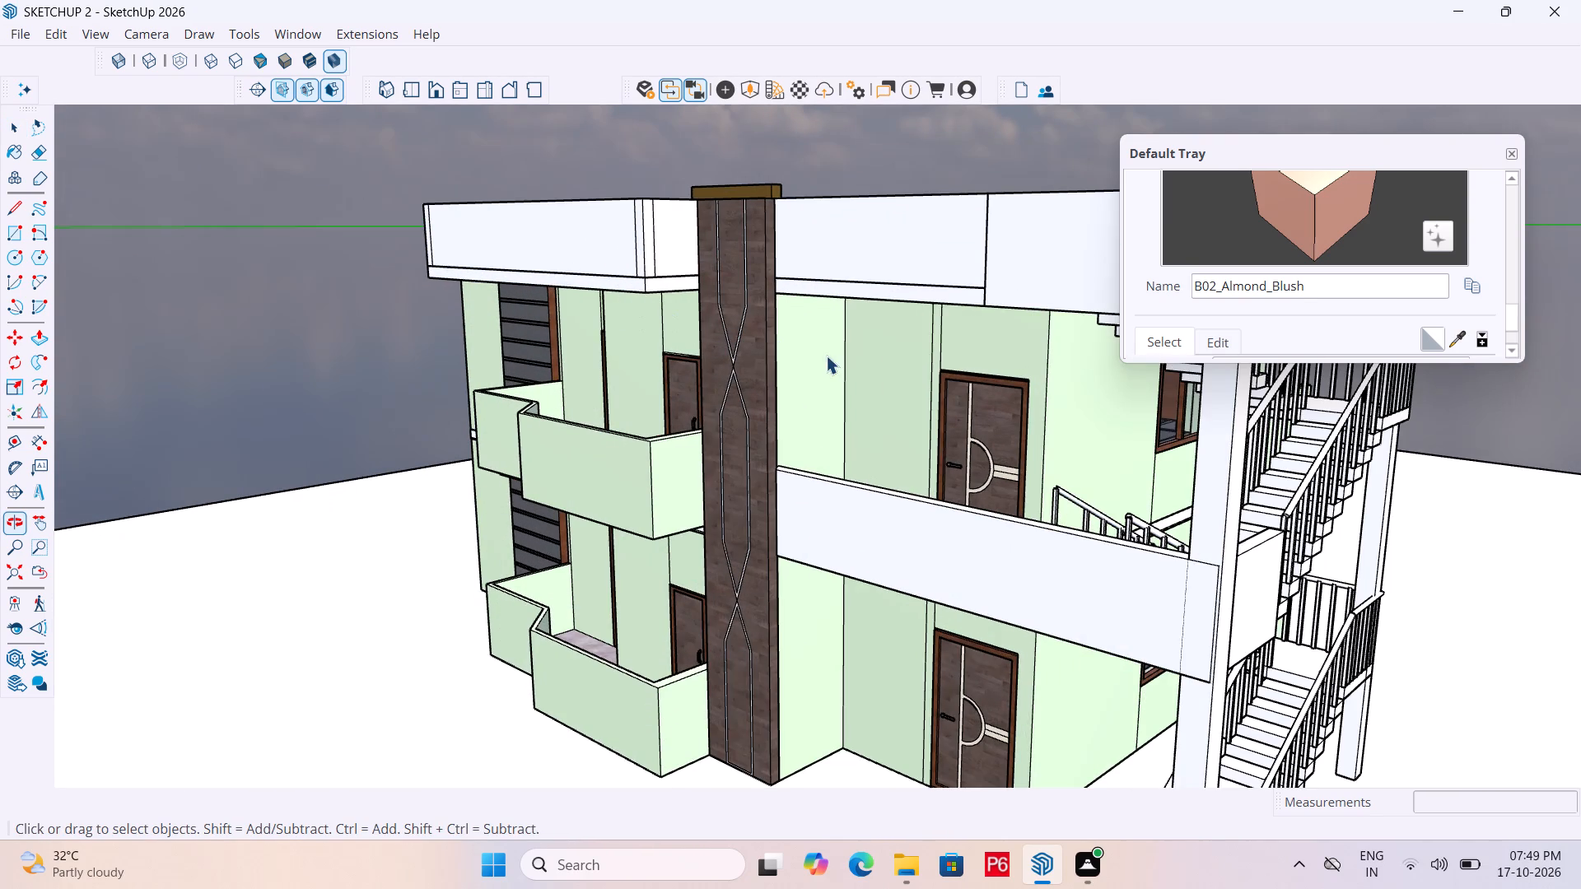
pyautogui.click(865, 365)
pyautogui.doubleClick(876, 361)
pyautogui.click(882, 351)
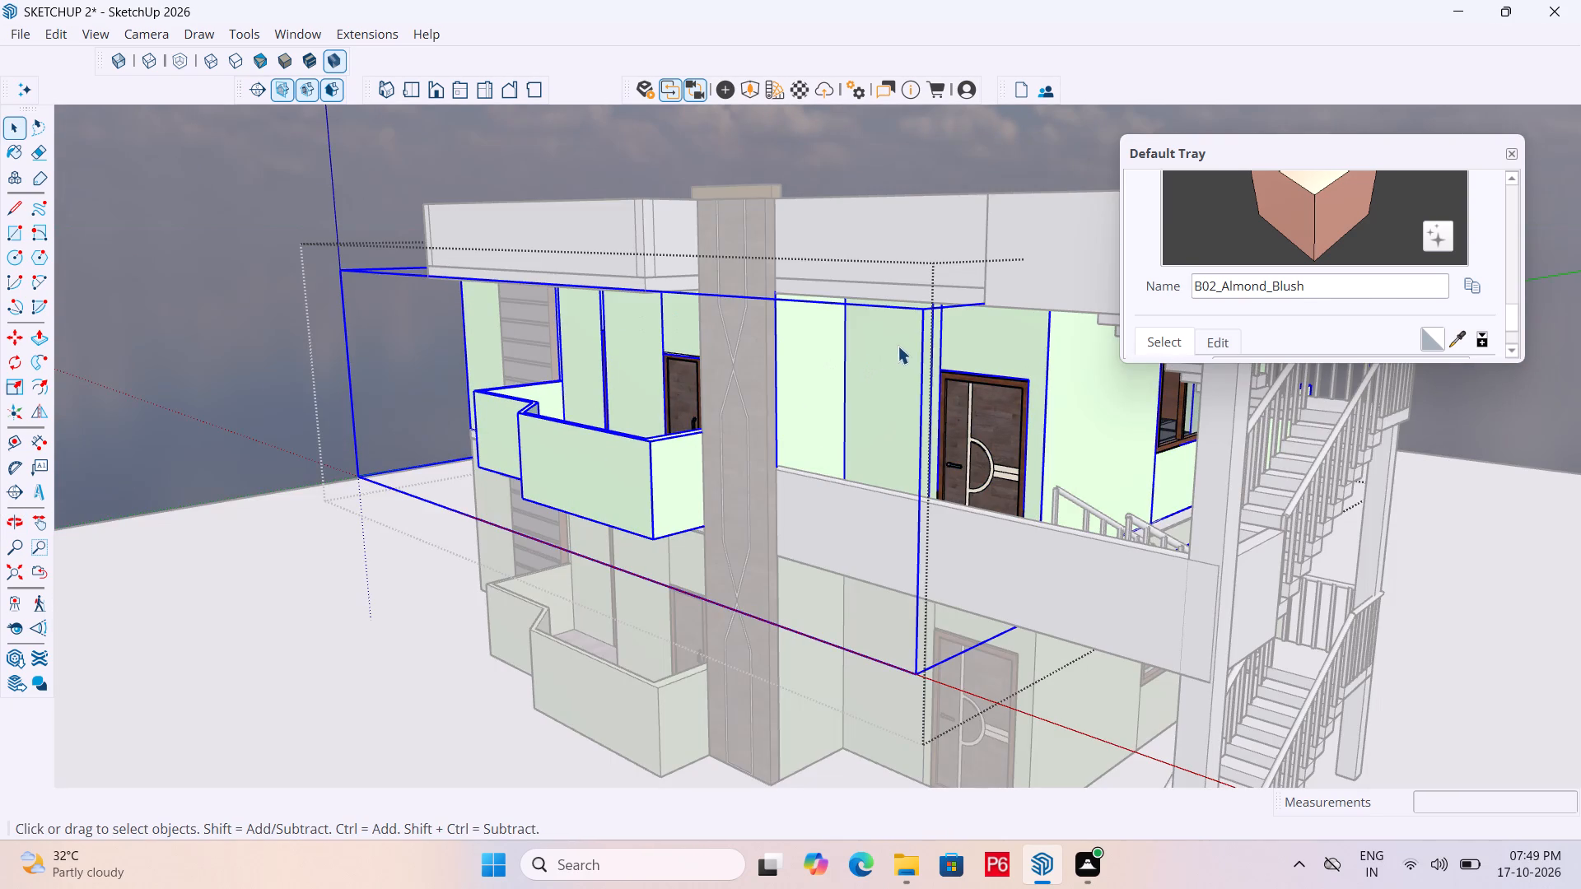
pyautogui.doubleClick(897, 346)
pyautogui.click(880, 338)
pyautogui.moveTo(907, 334); pyautogui.dragTo(947, 329, button='middle')
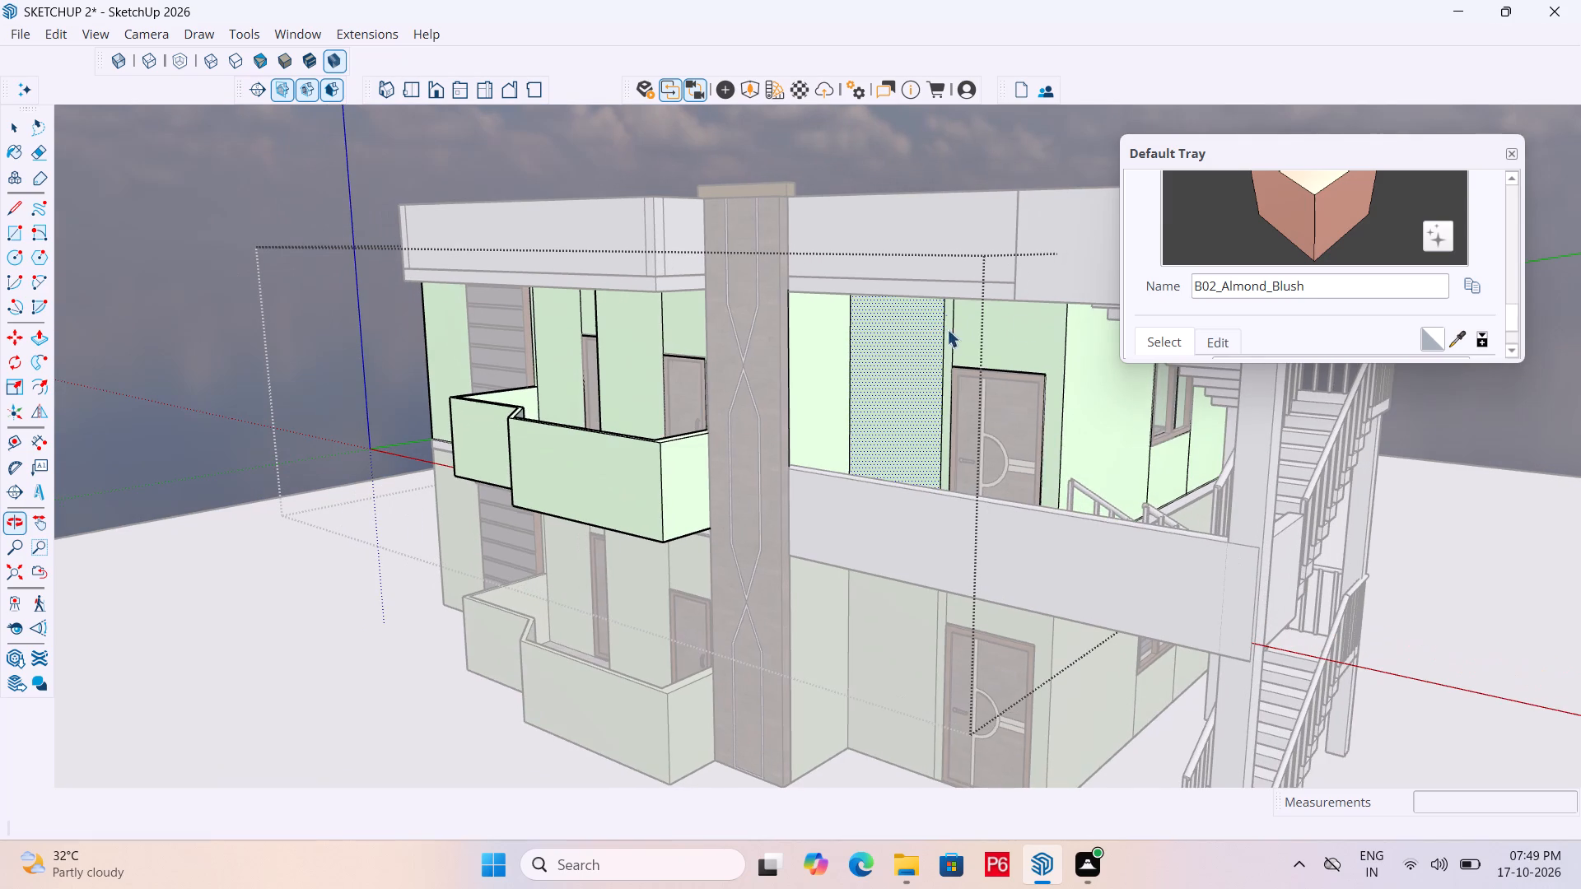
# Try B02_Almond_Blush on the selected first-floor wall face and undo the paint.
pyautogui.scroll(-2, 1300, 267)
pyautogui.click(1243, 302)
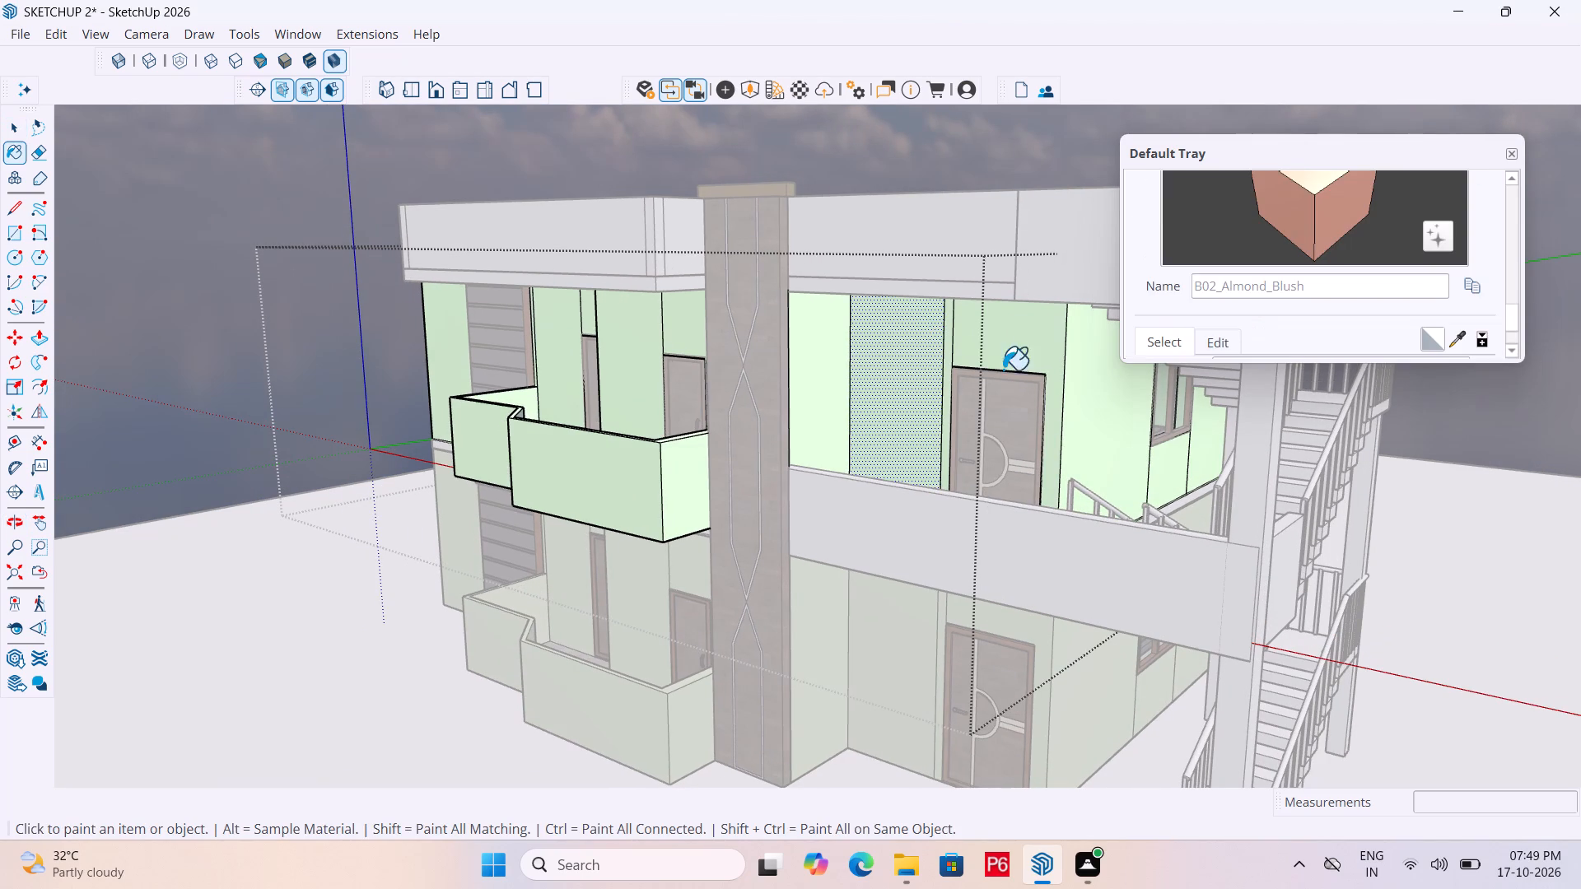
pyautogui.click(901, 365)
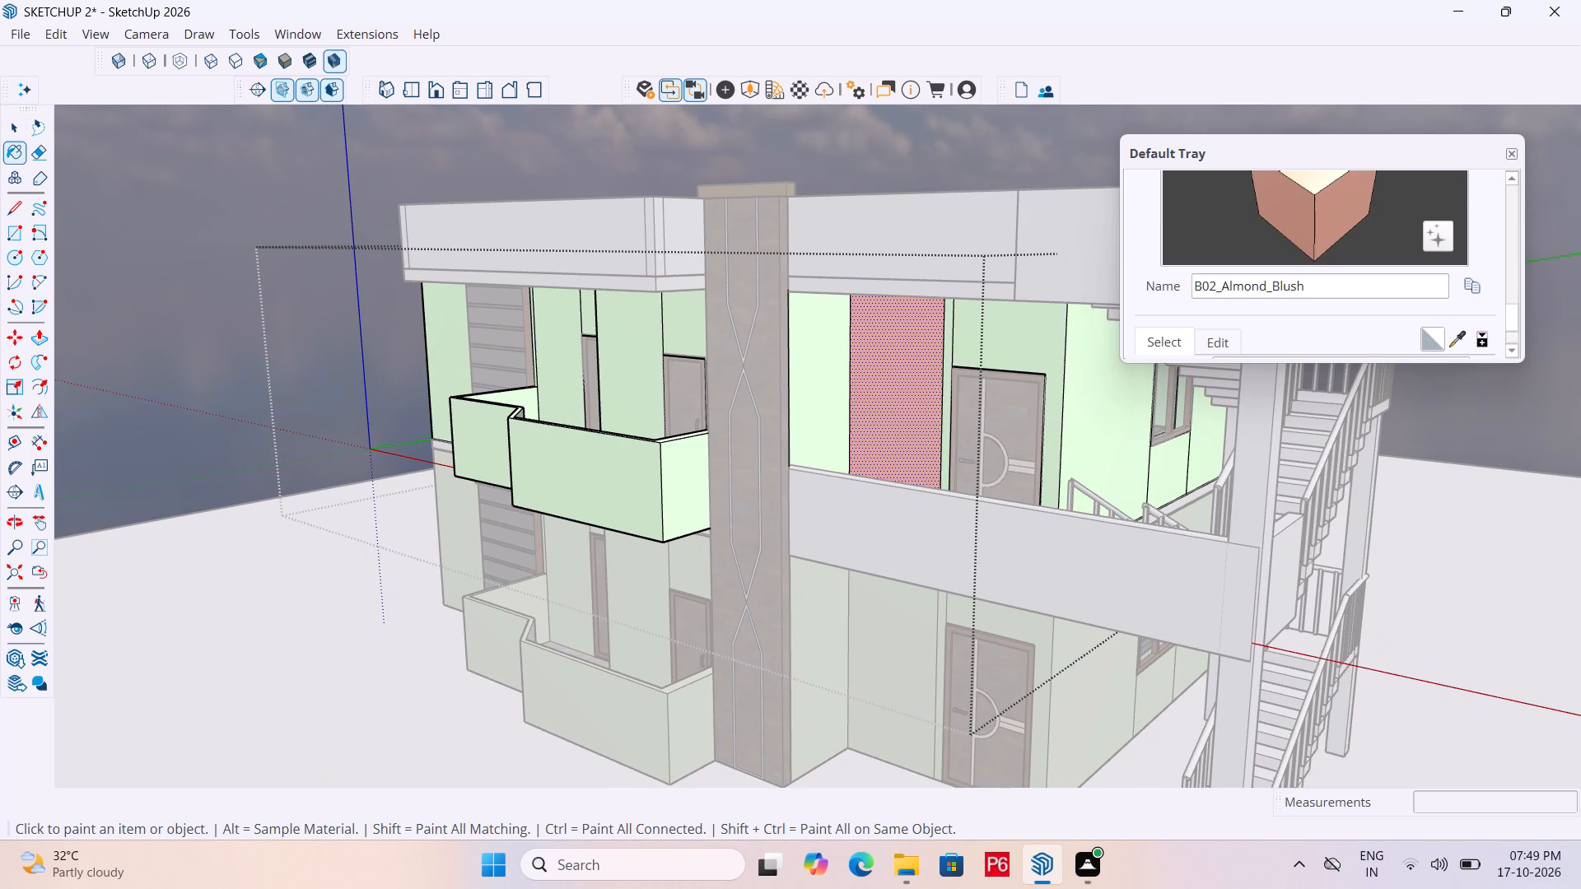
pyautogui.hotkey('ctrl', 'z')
# Paint the first-floor front wall faces beside and around the entrance door with C02_Golden_Beige from Solid Colors.
pyautogui.scroll(-4, 1285, 308)
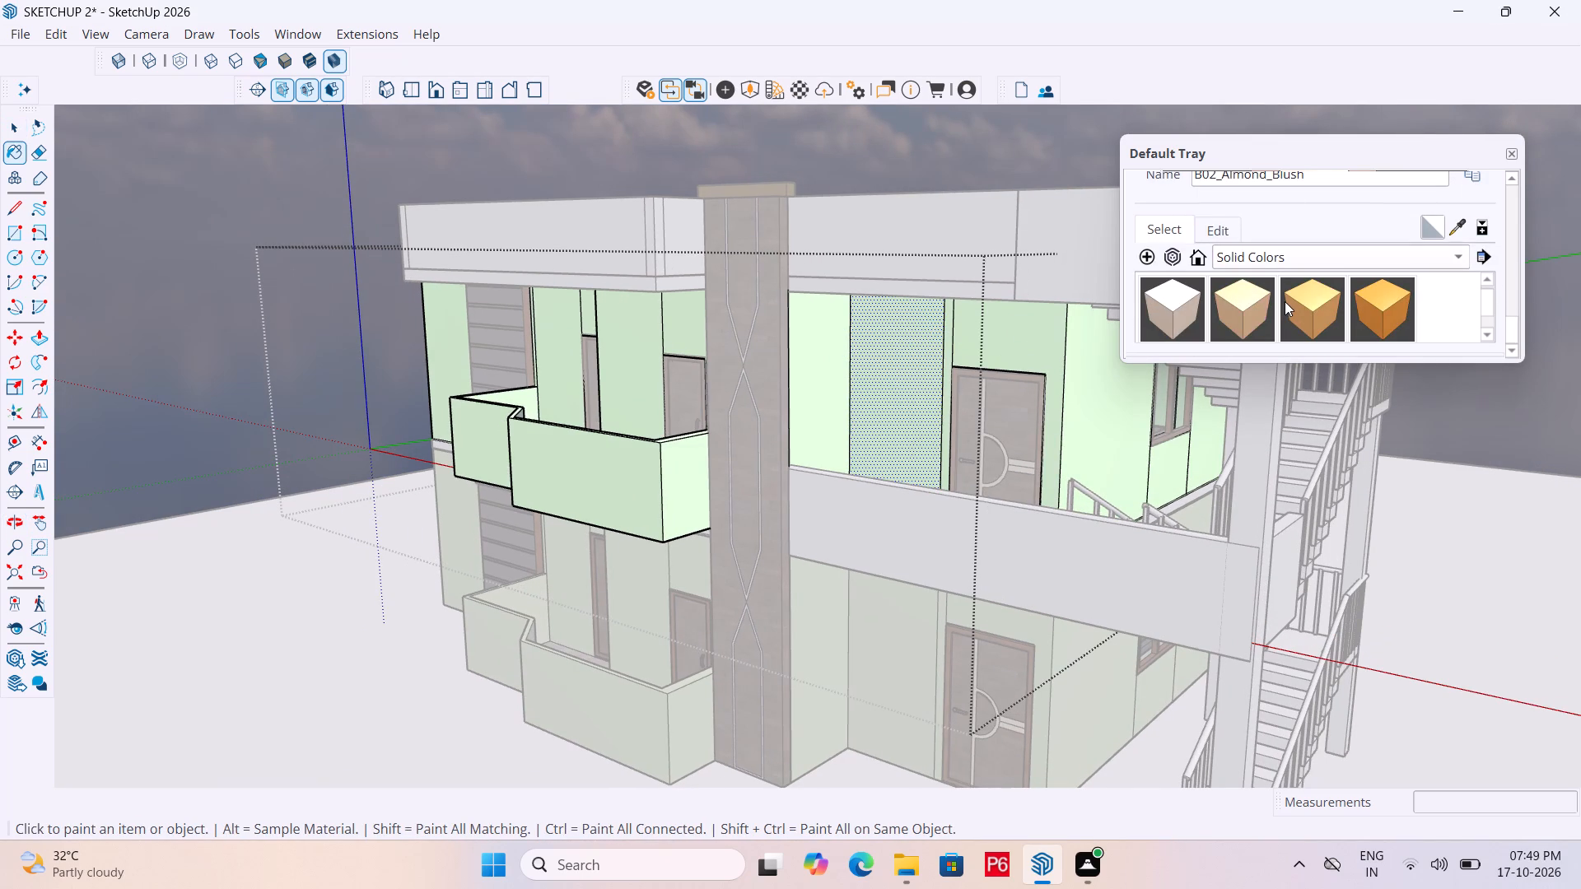
pyautogui.click(1229, 307)
pyautogui.click(860, 357)
pyautogui.click(819, 355)
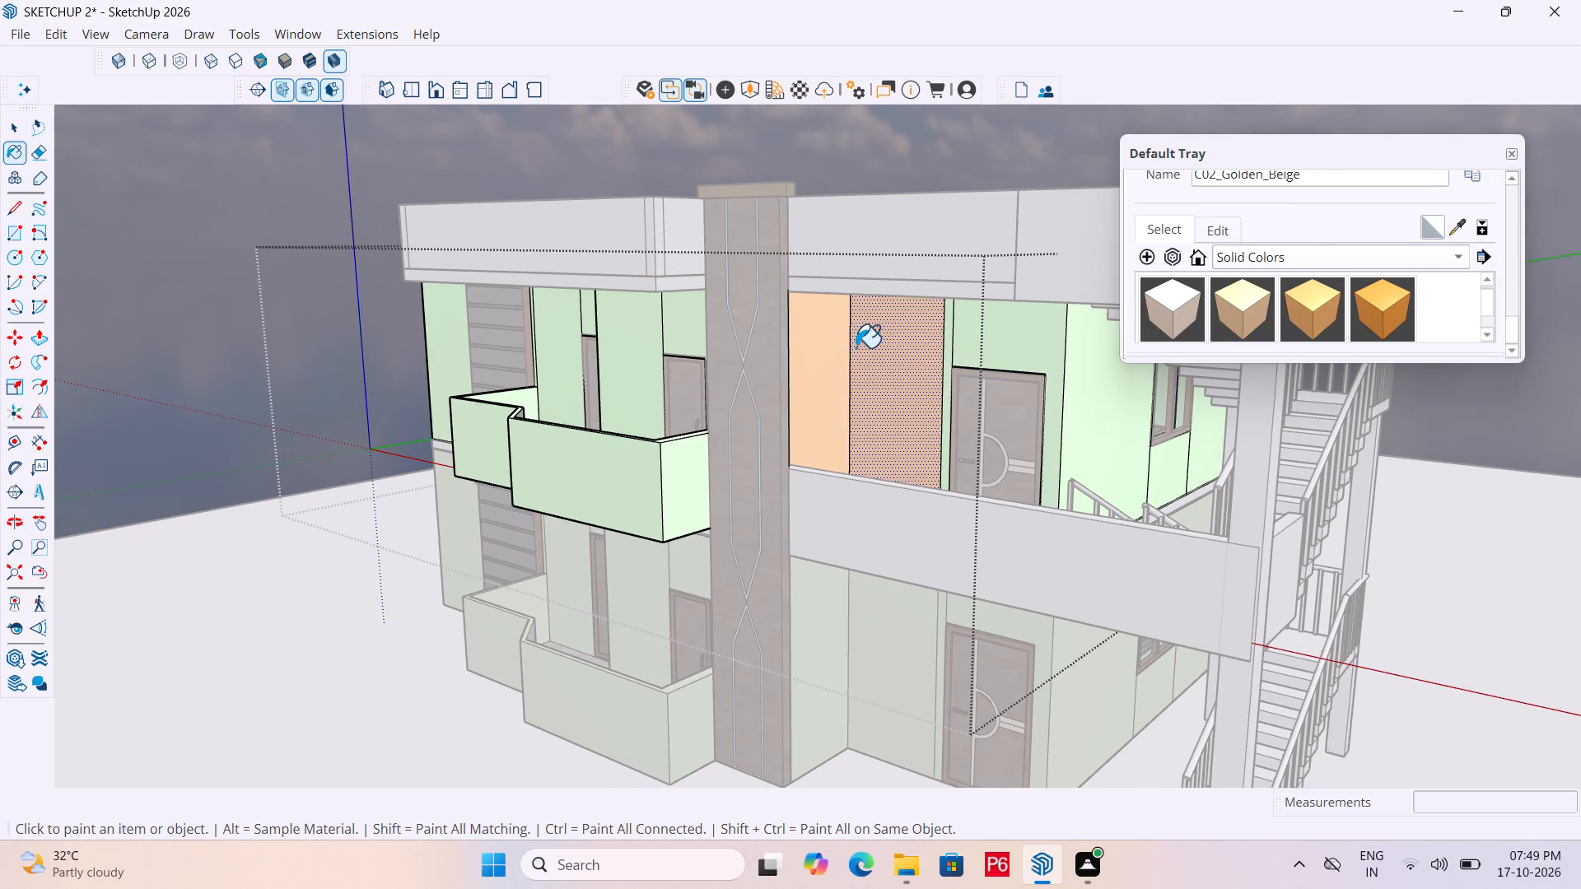
pyautogui.scroll(5, 1245, 347)
pyautogui.scroll(6, 1022, 351)
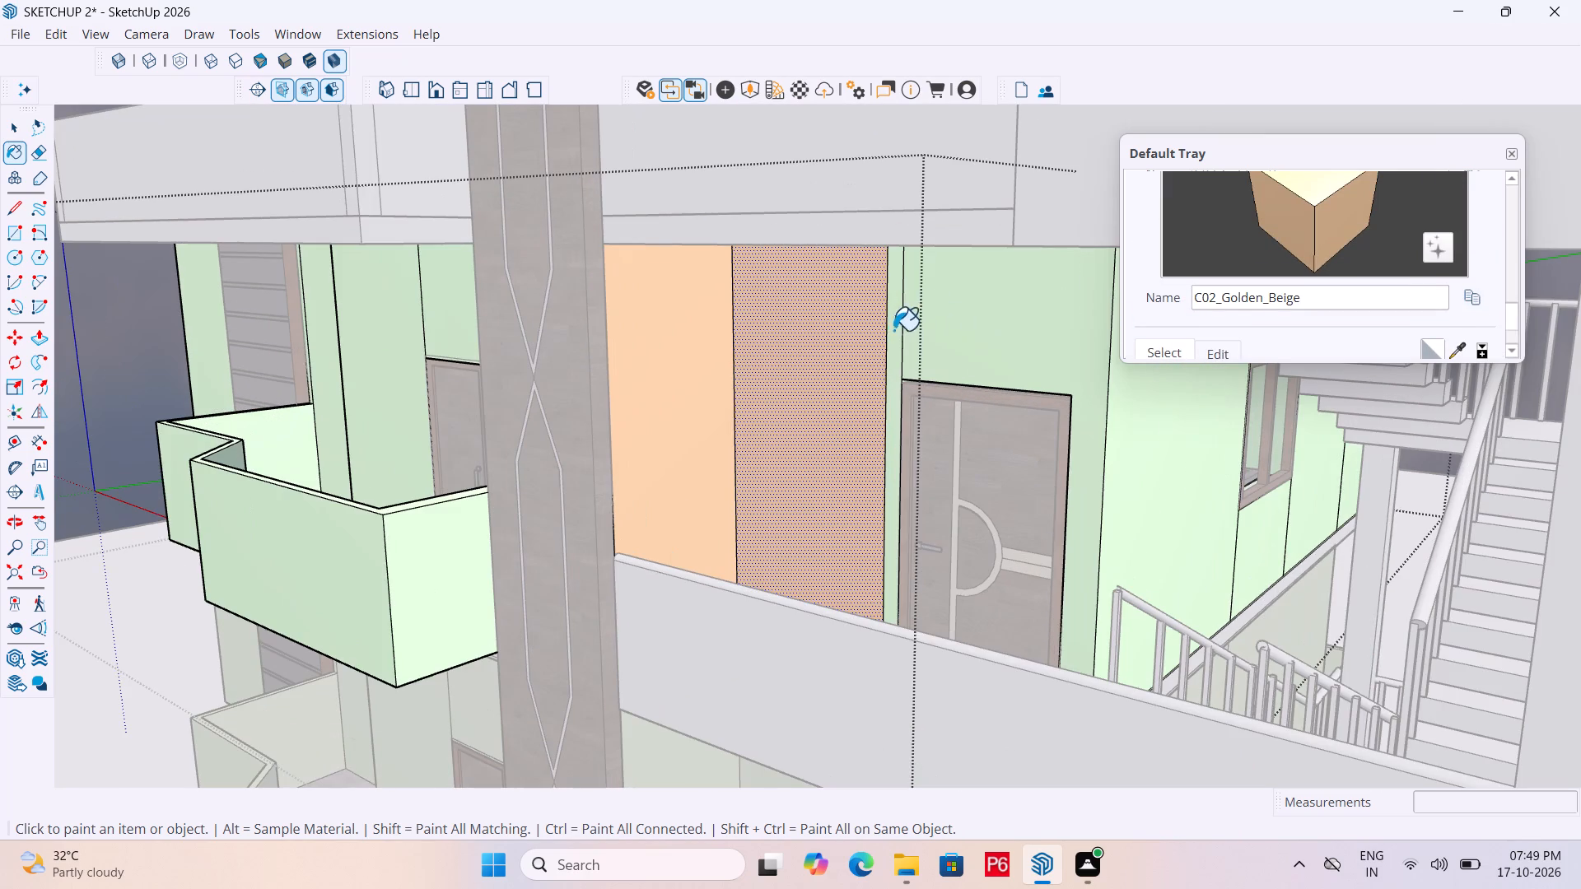
pyautogui.scroll(6, 941, 305)
pyautogui.middleClick(950, 303)
pyautogui.click(849, 345)
pyautogui.click(974, 326)
# Paint the first-floor side wall behind the external staircase and the adjoining balcony parapet end with C02_Golden_Beige.
pyautogui.scroll(-3, 749, 297)
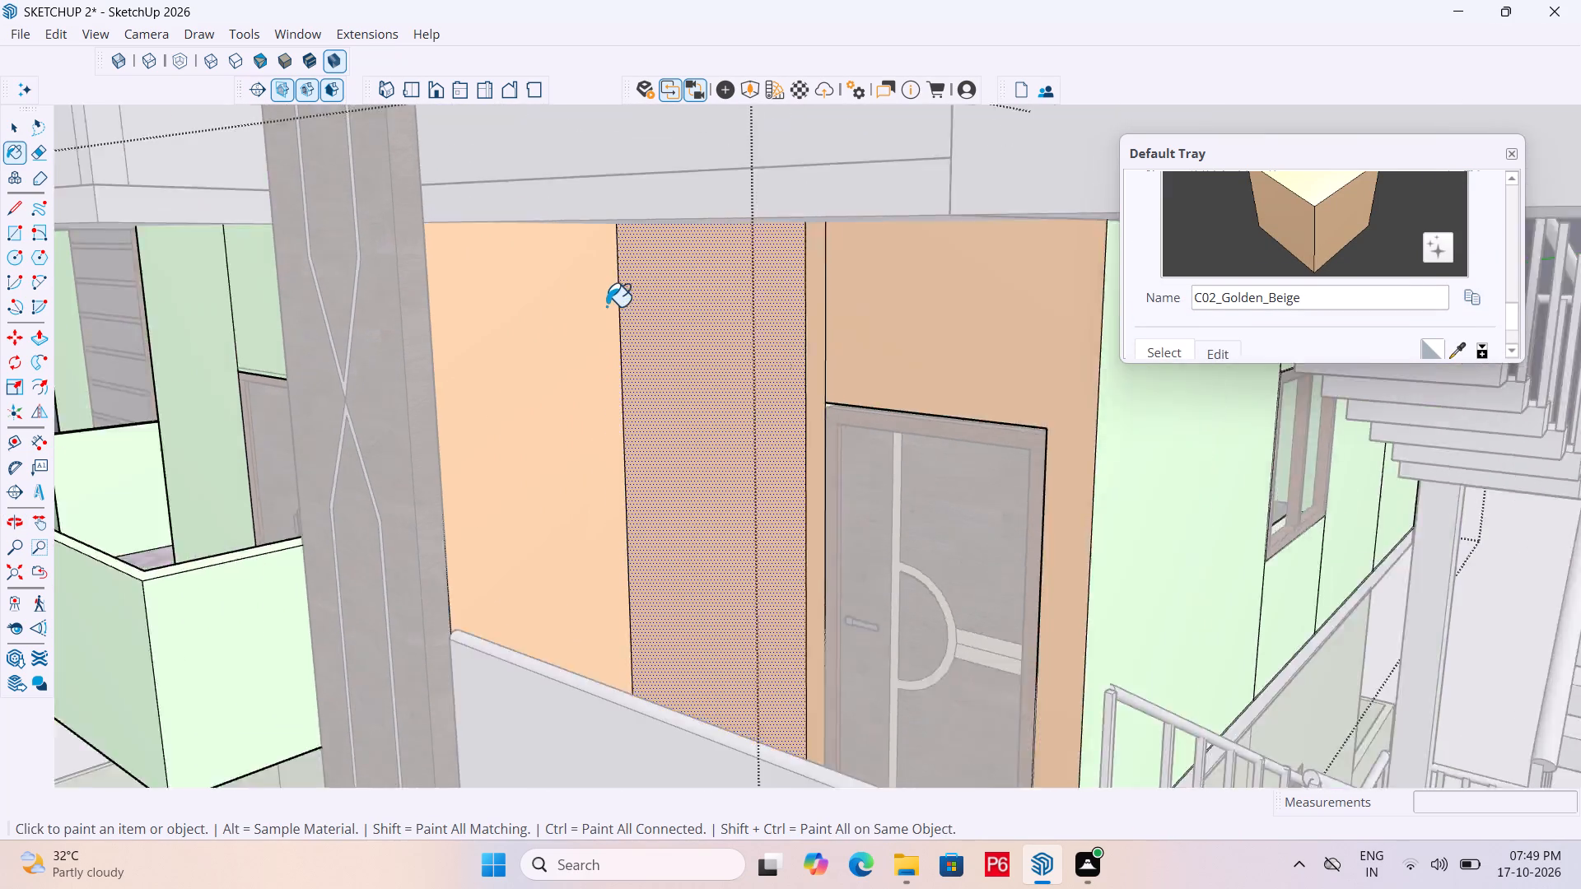
pyautogui.scroll(-4, 606, 306)
pyautogui.click(944, 384)
pyautogui.scroll(-5, 740, 338)
pyautogui.scroll(2, 1022, 413)
pyautogui.moveTo(1038, 412); pyautogui.dragTo(939, 413, button='middle')
pyautogui.scroll(-1, 1019, 412)
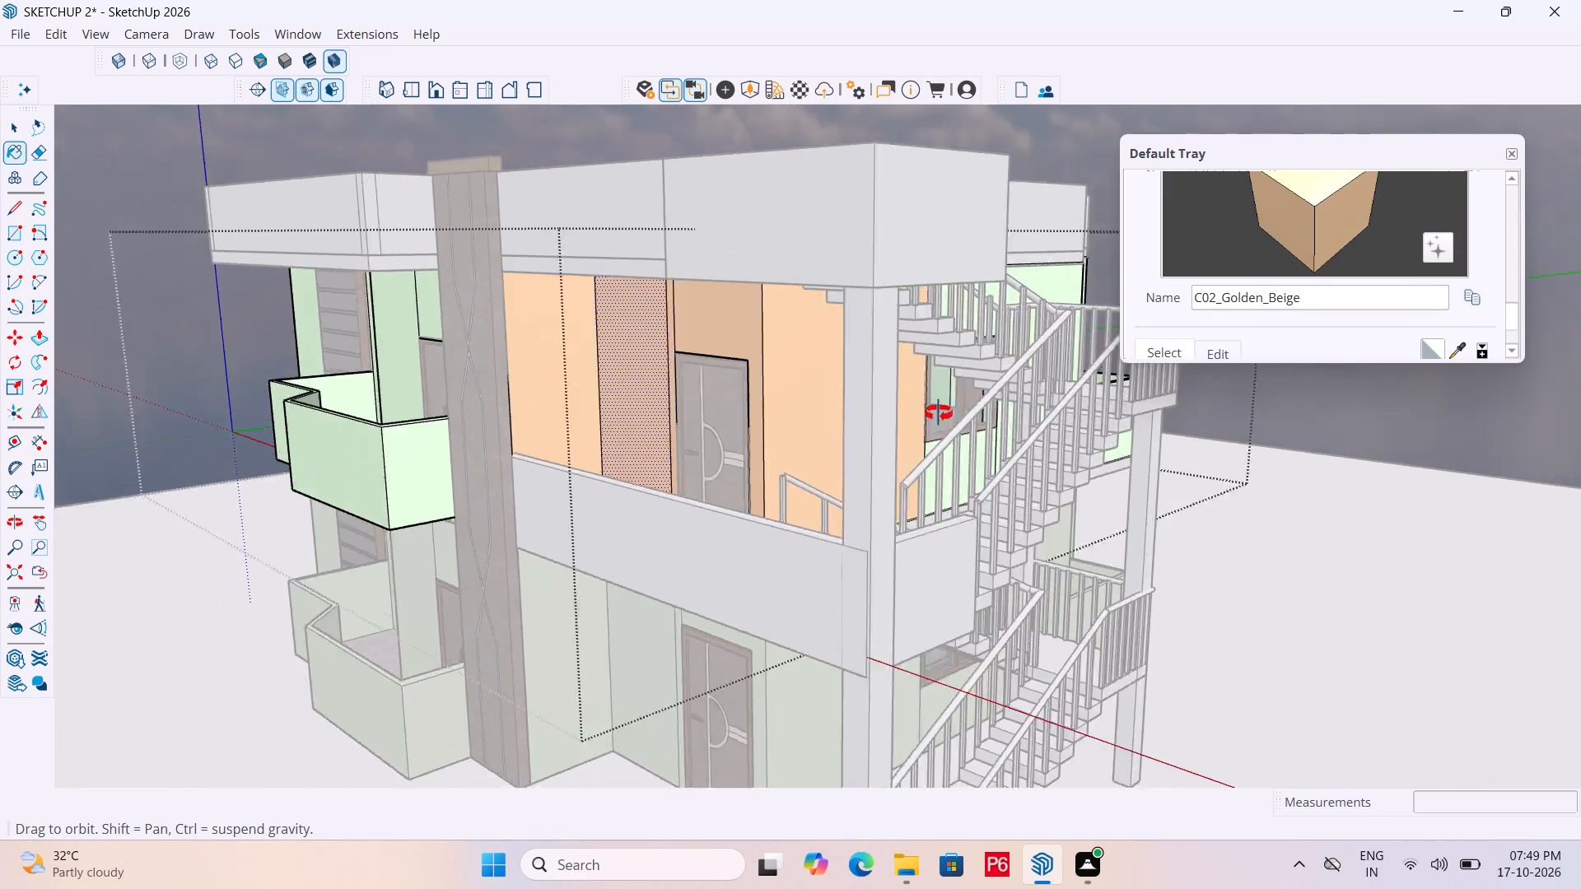
pyautogui.moveTo(939, 413); pyautogui.dragTo(366, 408, button='middle')
pyautogui.moveTo(885, 490); pyautogui.dragTo(901, 488)
pyautogui.click(1024, 459)
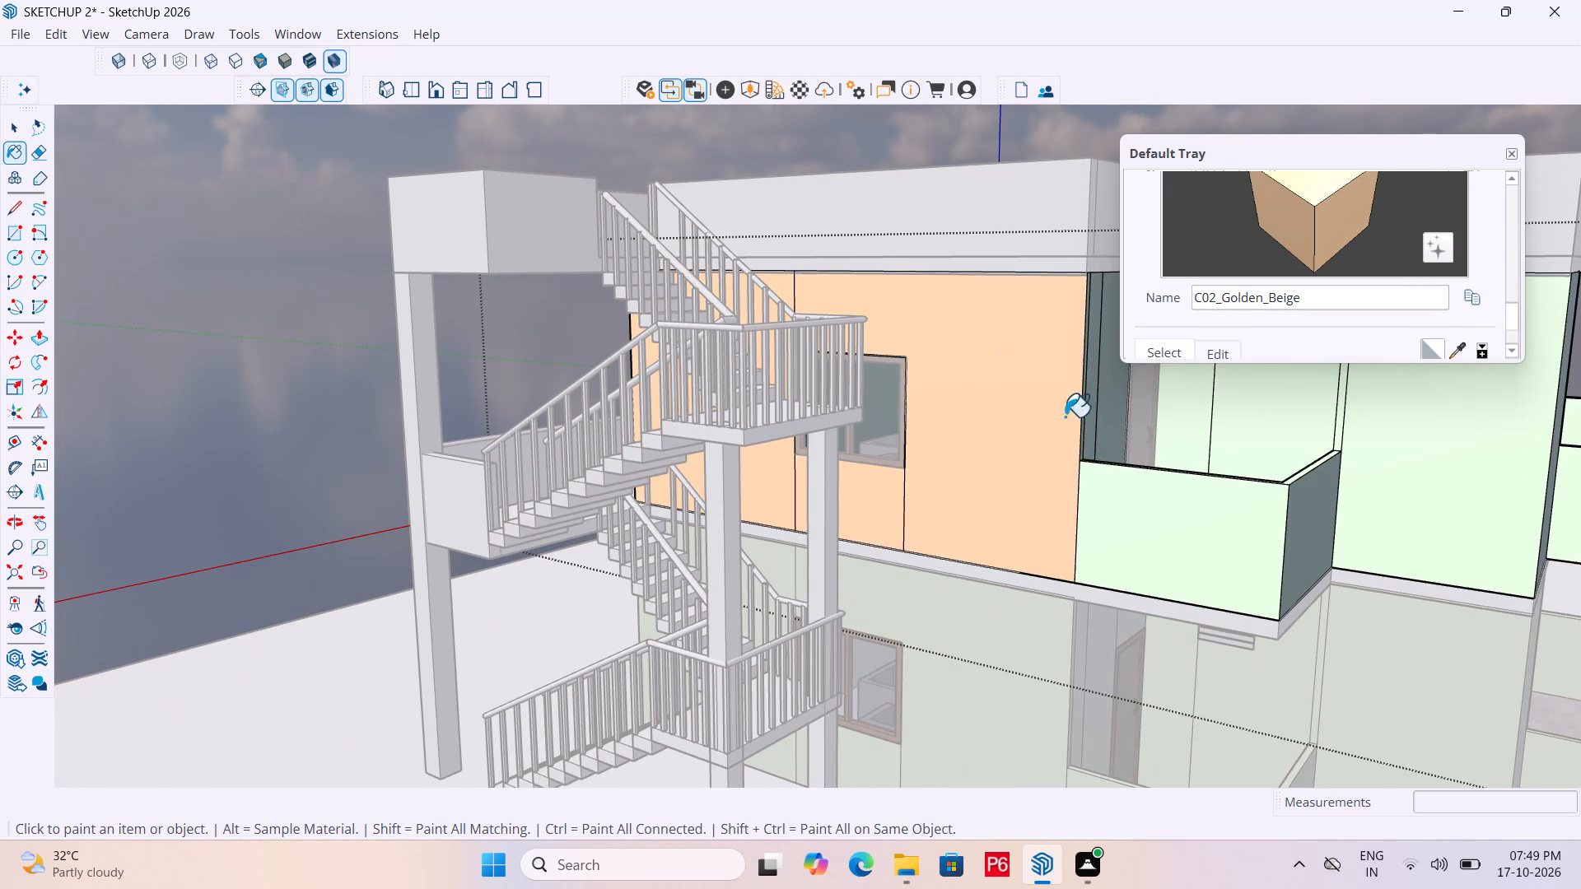
pyautogui.scroll(-3, 660, 330)
pyautogui.click(1013, 460)
# Paint the front parapet of the corner balcony near the staircase and the recessed walls around its door with C02_Golden_Beige.
pyautogui.scroll(-1, 1140, 468)
pyautogui.moveTo(1137, 467); pyautogui.dragTo(836, 482, button='middle')
pyautogui.scroll(1, 784, 476)
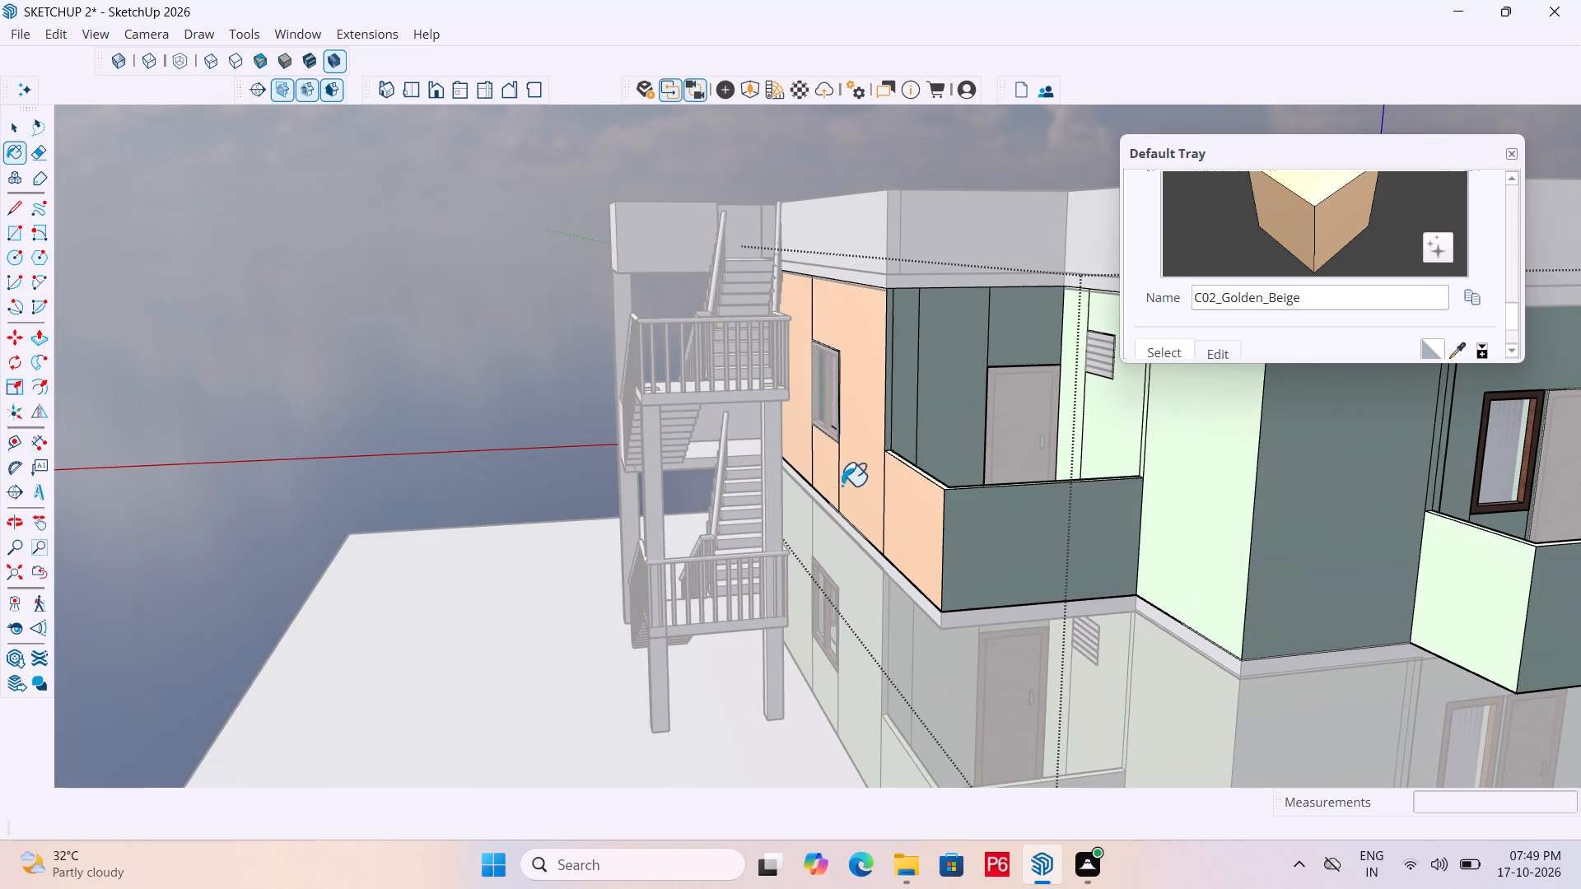
pyautogui.click(1029, 539)
pyautogui.moveTo(1006, 457); pyautogui.dragTo(1016, 581, button='middle')
pyautogui.scroll(2, 961, 475)
pyautogui.moveTo(906, 465); pyautogui.dragTo(896, 447)
pyautogui.scroll(6, 885, 438)
pyautogui.click(880, 439)
pyautogui.click(1036, 415)
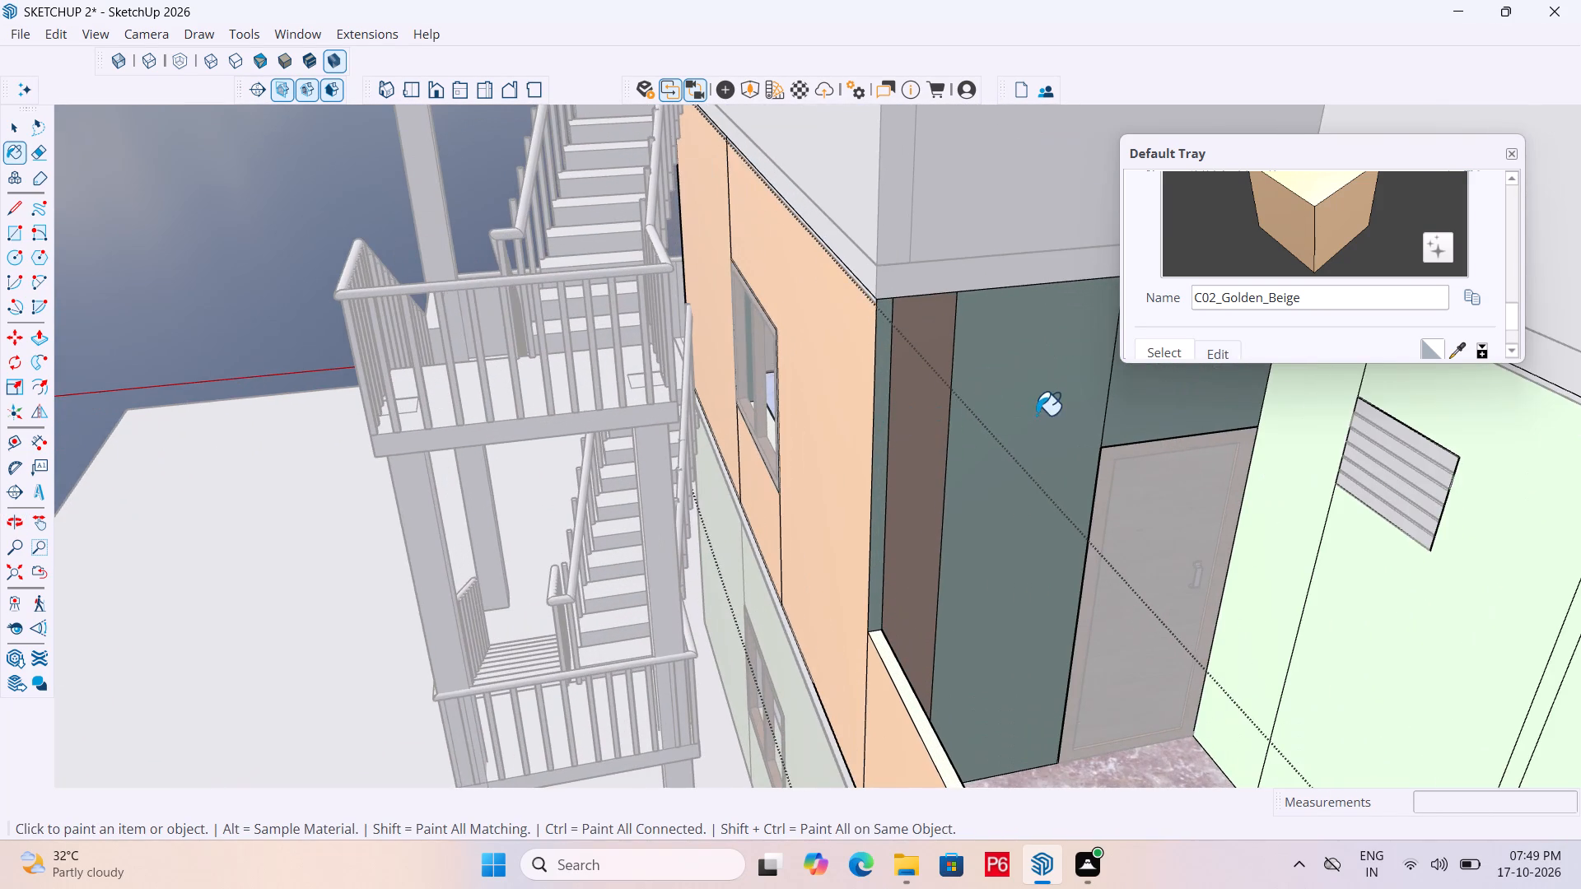
pyautogui.scroll(-6, 629, 379)
pyautogui.moveTo(820, 451); pyautogui.dragTo(897, 415, button='middle')
pyautogui.click(854, 379)
# Paint the corner balcony's louvred-vent wall, the narrow strip beside it and the adjoining outer wall with C02_Golden_Beige.
pyautogui.scroll(3, 891, 393)
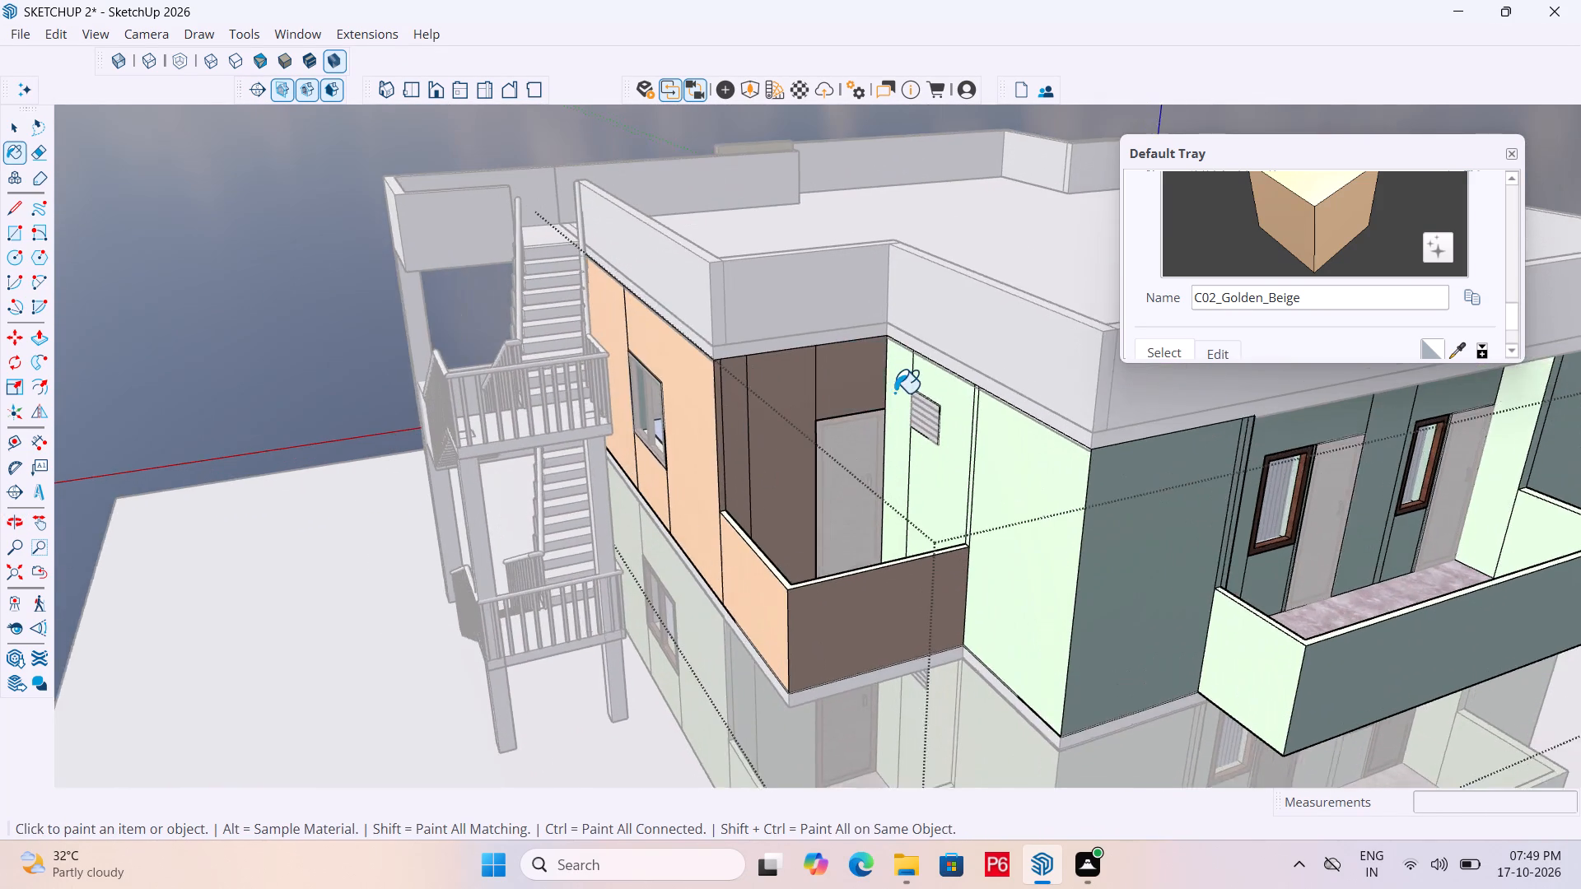
pyautogui.scroll(2, 894, 393)
pyautogui.click(916, 365)
pyautogui.click(902, 362)
pyautogui.click(938, 376)
pyautogui.click(1059, 495)
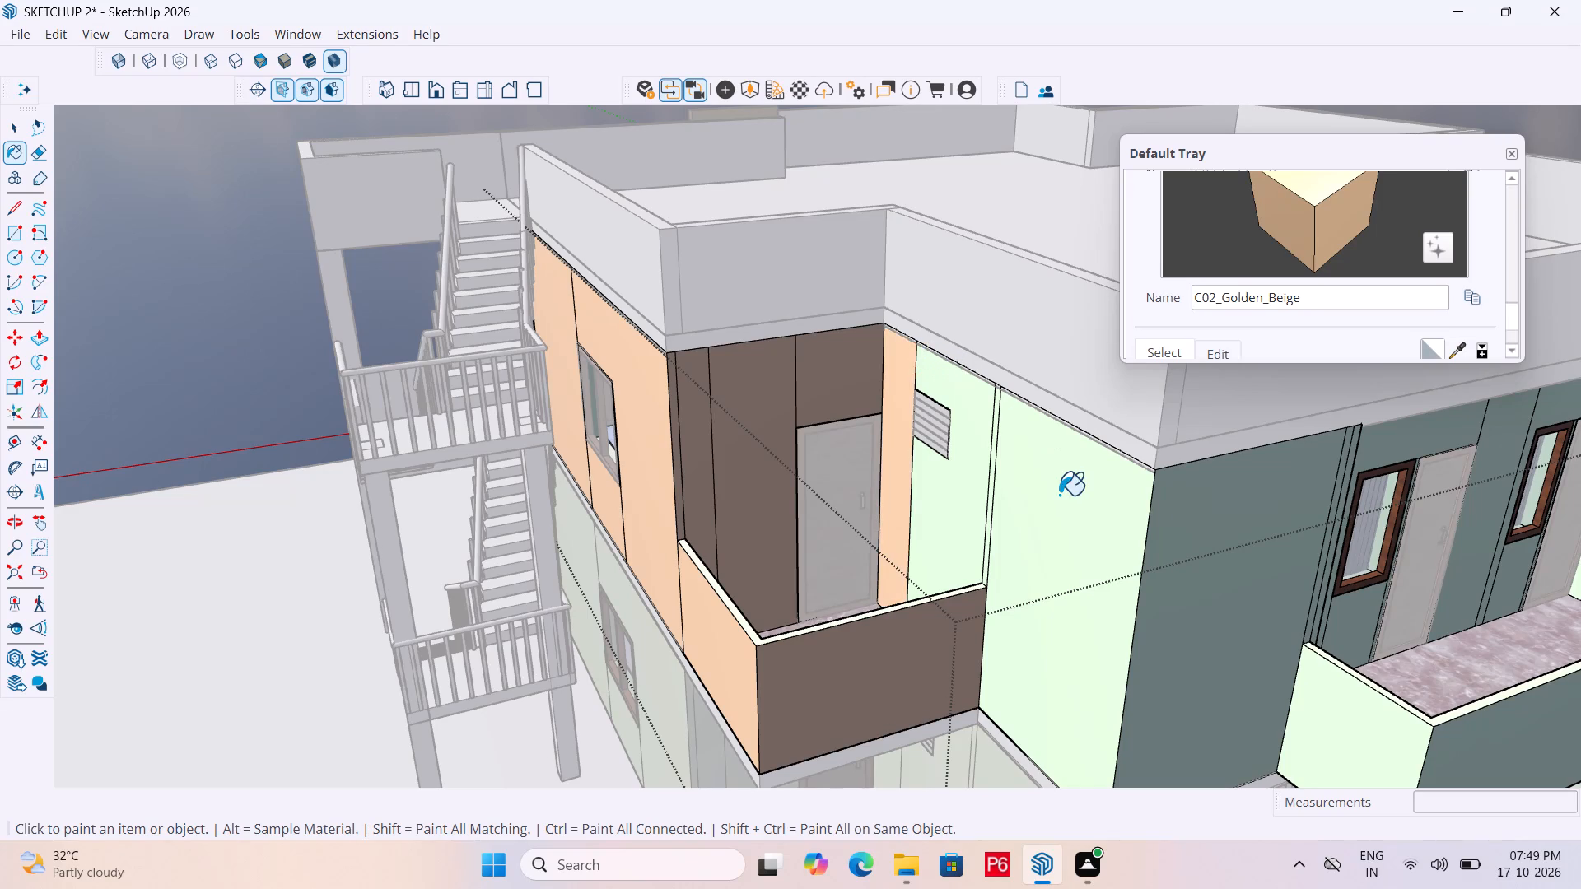
pyautogui.scroll(-3, 856, 406)
pyautogui.scroll(16, 1005, 435)
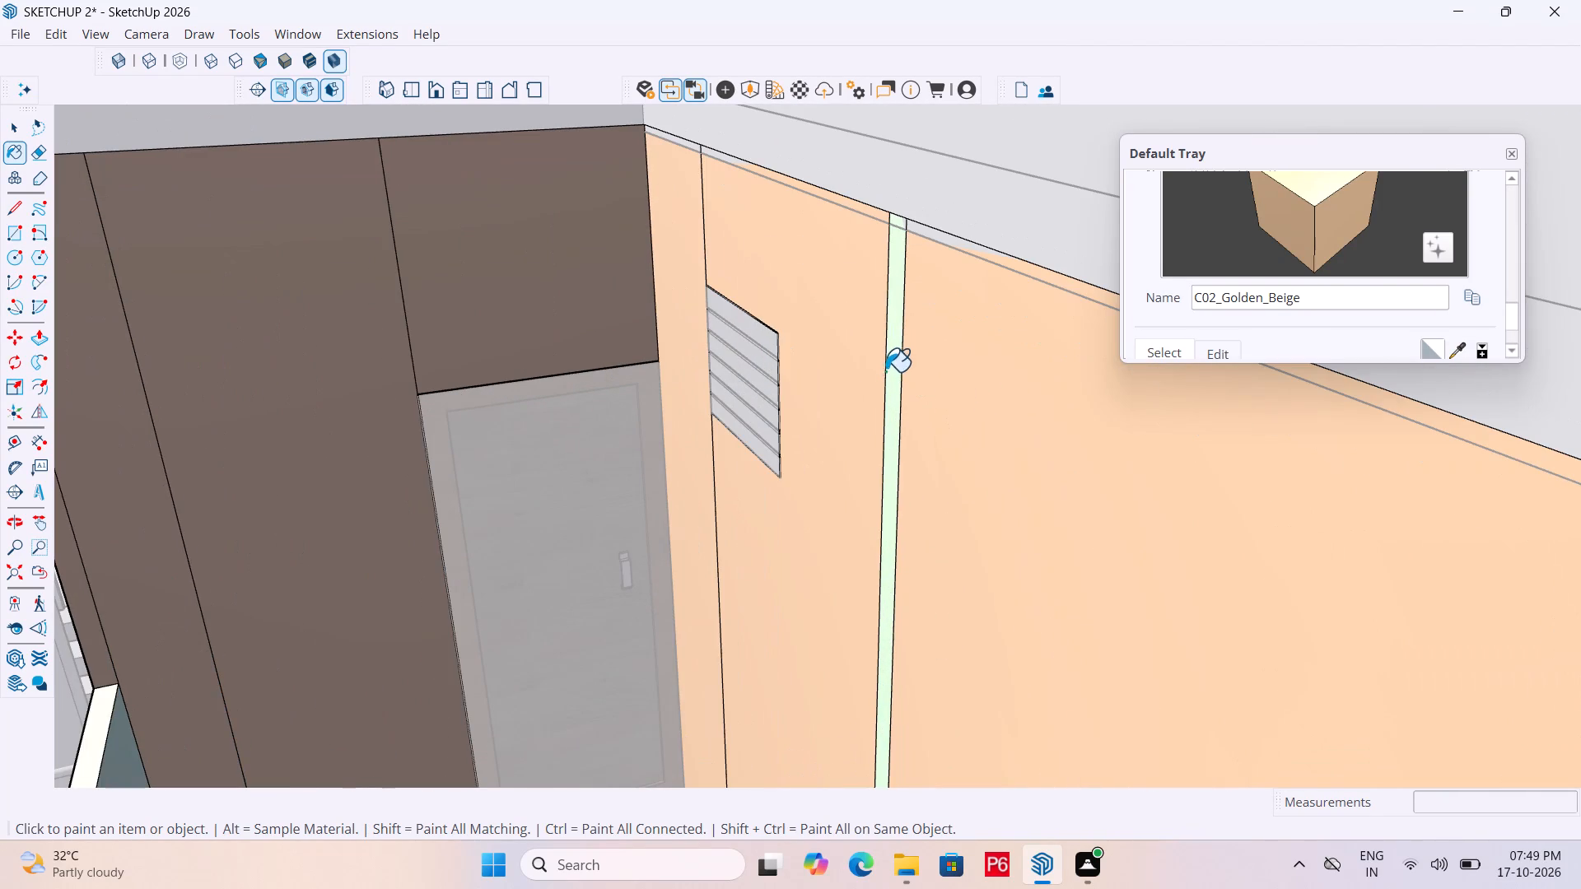
pyautogui.click(892, 361)
# Paint the wide wall between the two rear balconies, its edge strips and the wall around the first balcony window with C02_Golden_Beige.
pyautogui.scroll(-7, 796, 319)
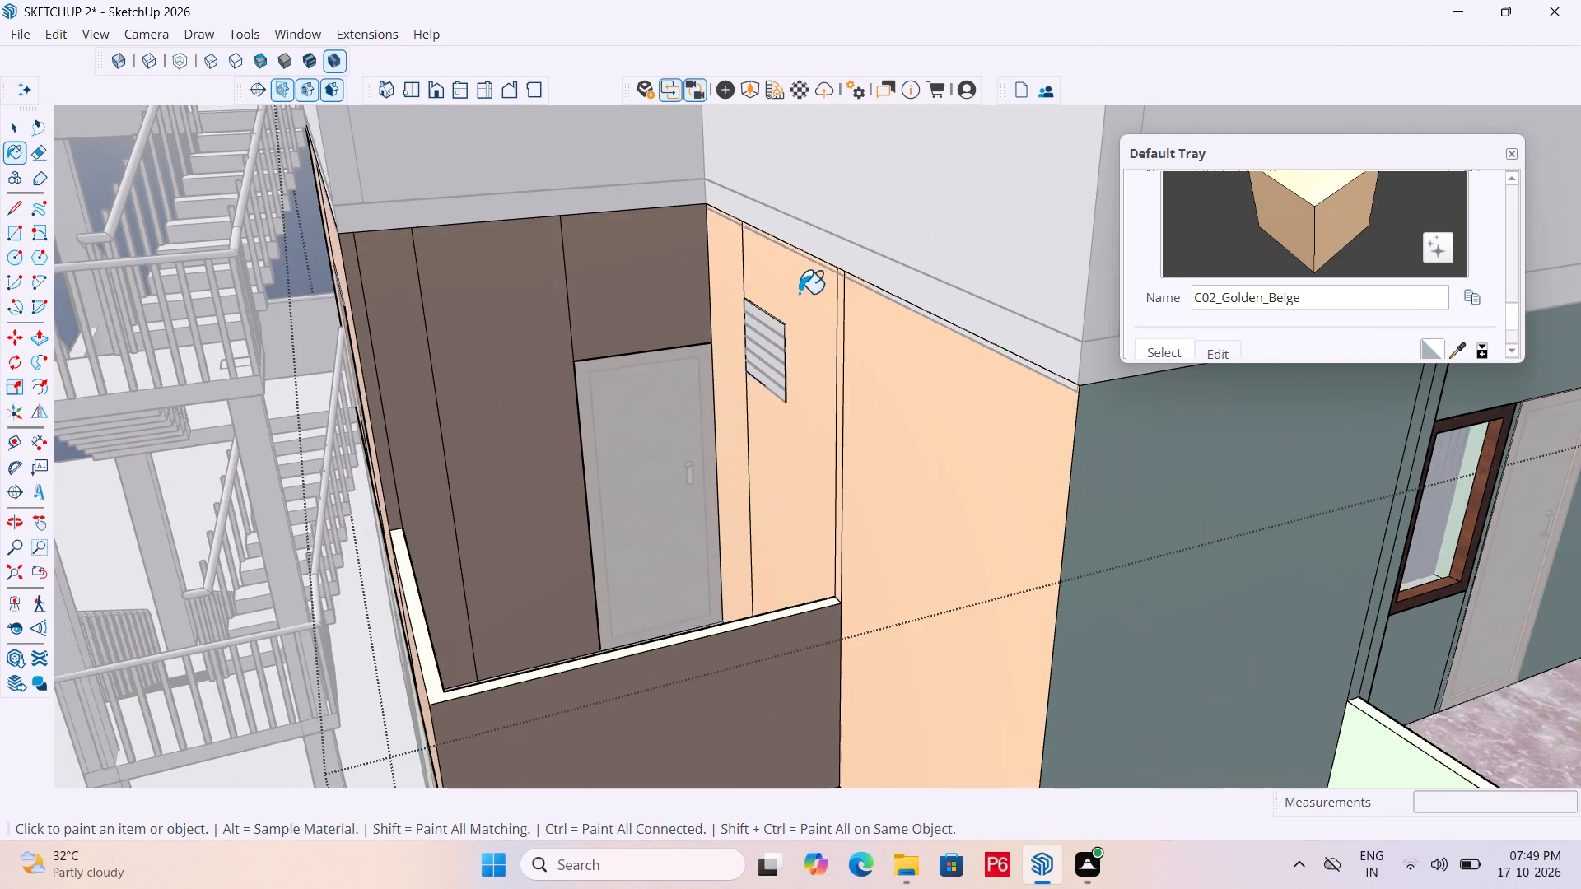
pyautogui.scroll(-6, 799, 310)
pyautogui.moveTo(964, 449); pyautogui.dragTo(817, 435, button='middle')
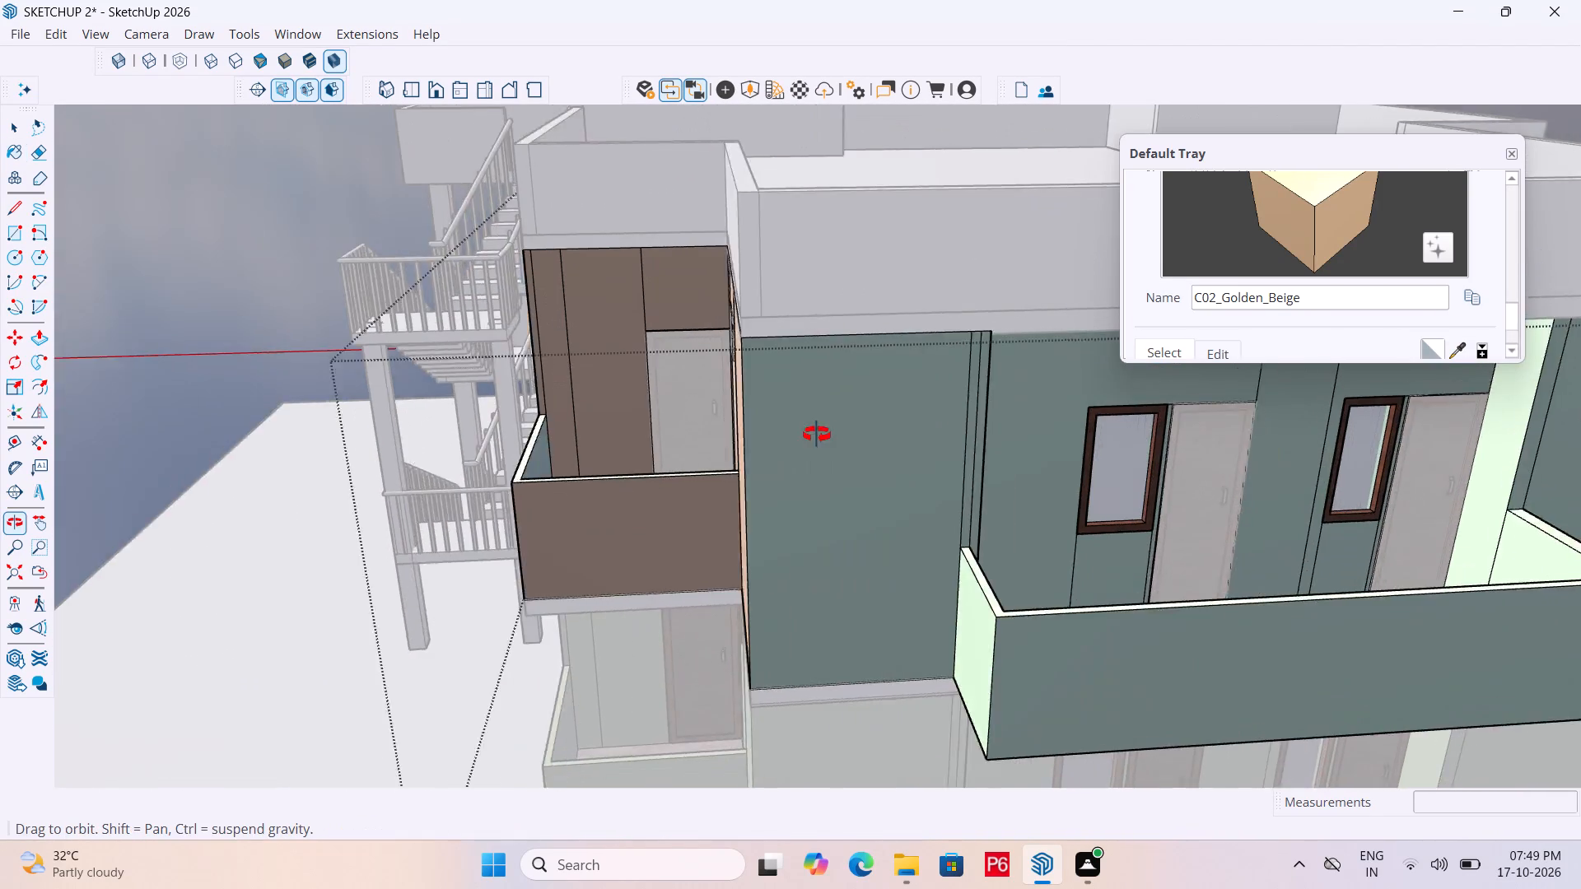
pyautogui.moveTo(817, 435); pyautogui.dragTo(913, 449, button='middle')
pyautogui.click(942, 463)
pyautogui.scroll(-4, 463, 336)
pyautogui.scroll(8, 891, 443)
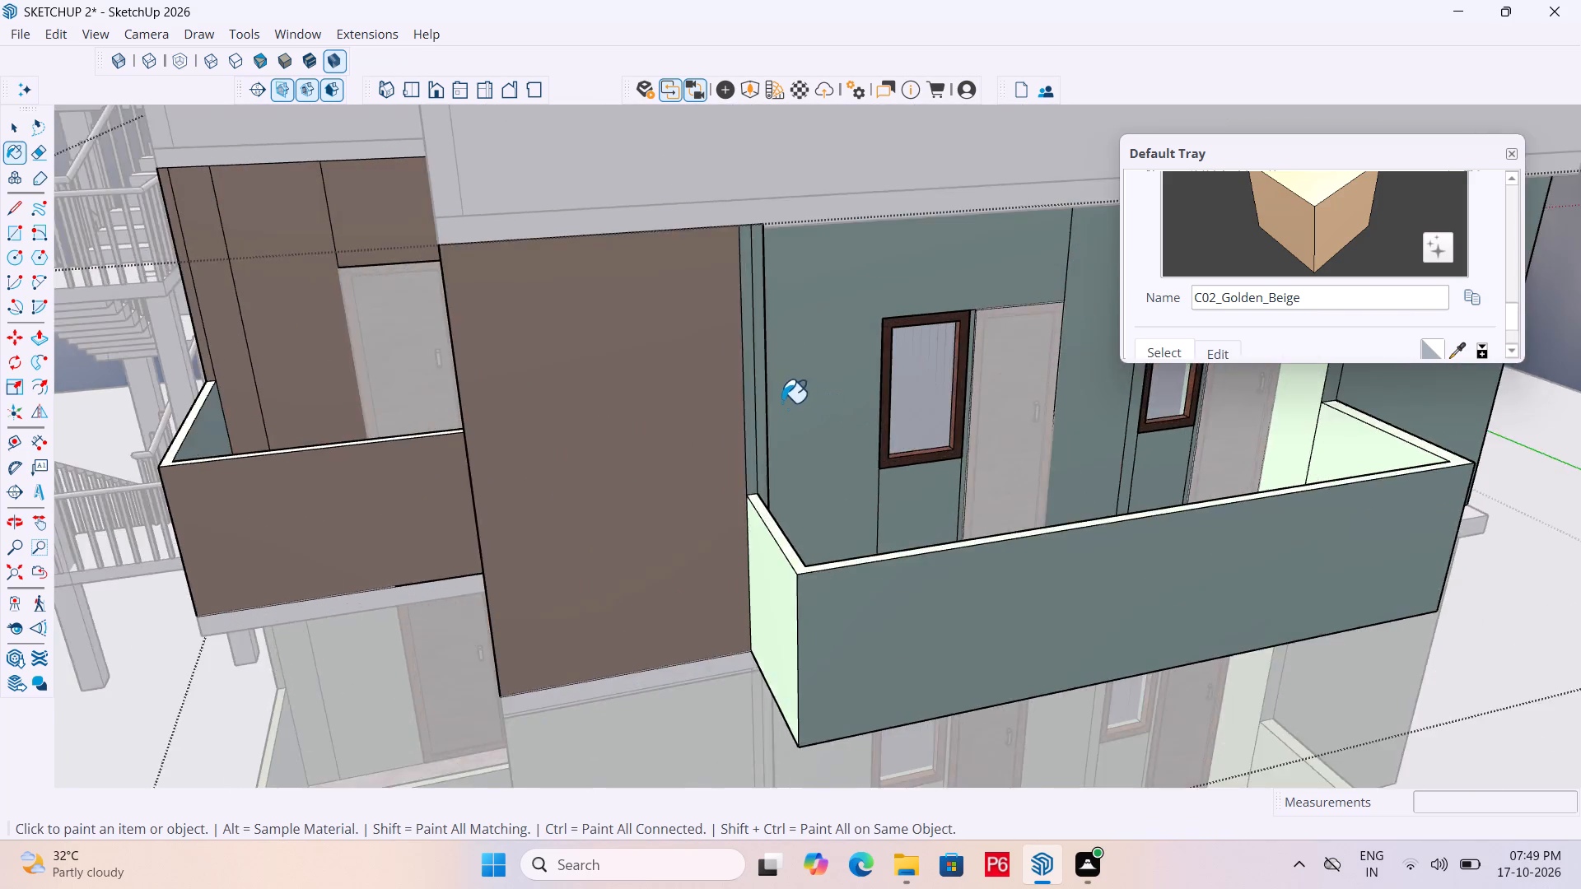
pyautogui.scroll(3, 781, 403)
pyautogui.click(724, 370)
pyautogui.click(735, 366)
pyautogui.click(789, 349)
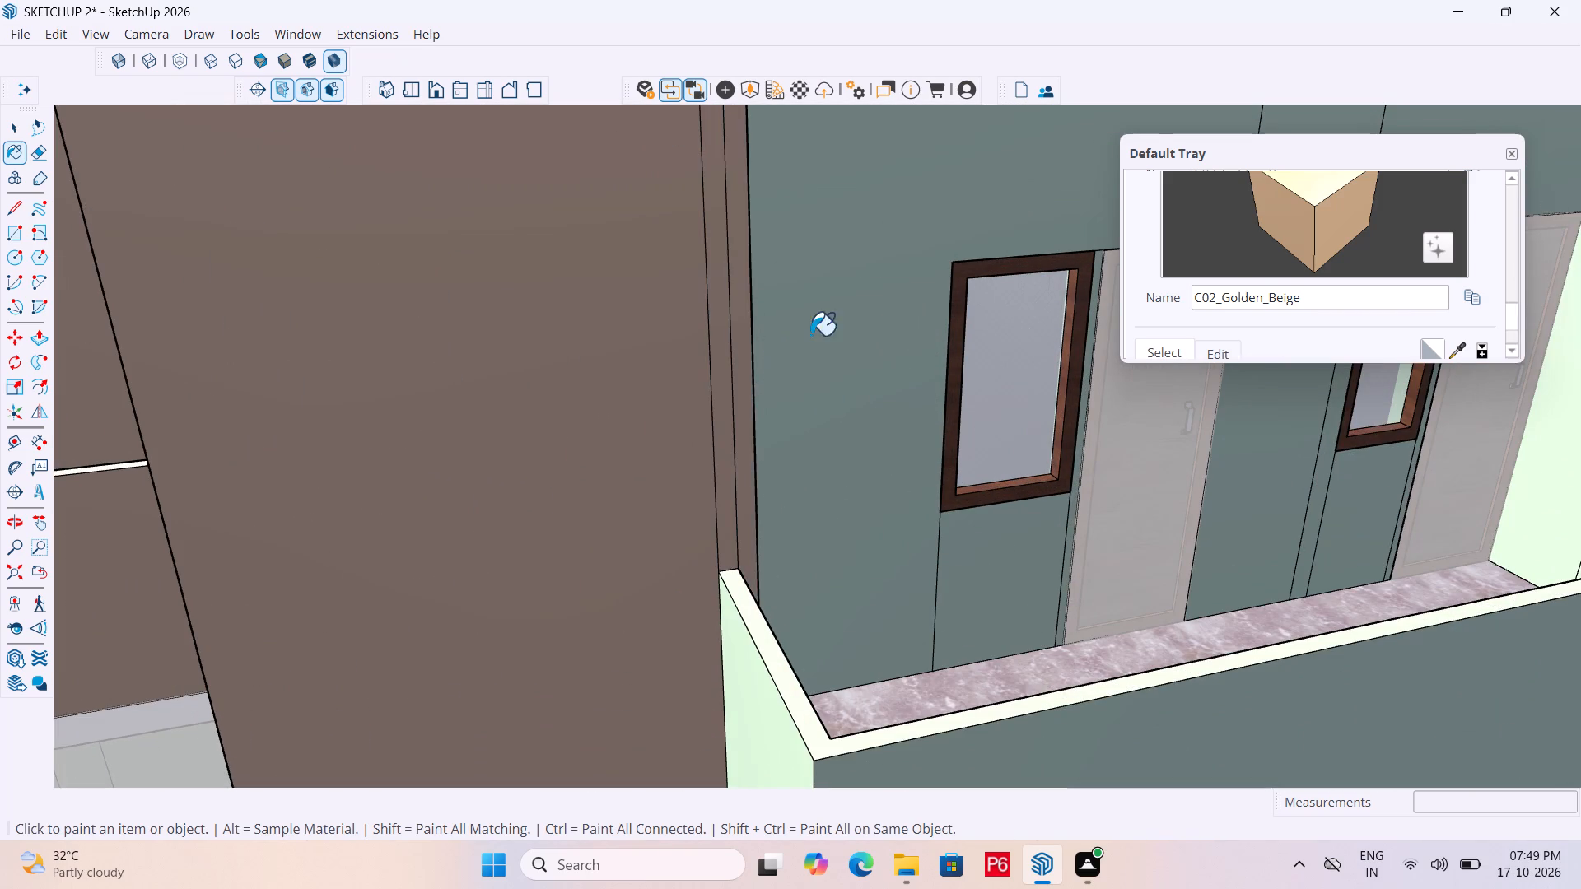
pyautogui.scroll(-6, 679, 352)
pyautogui.moveTo(892, 501); pyautogui.dragTo(893, 491)
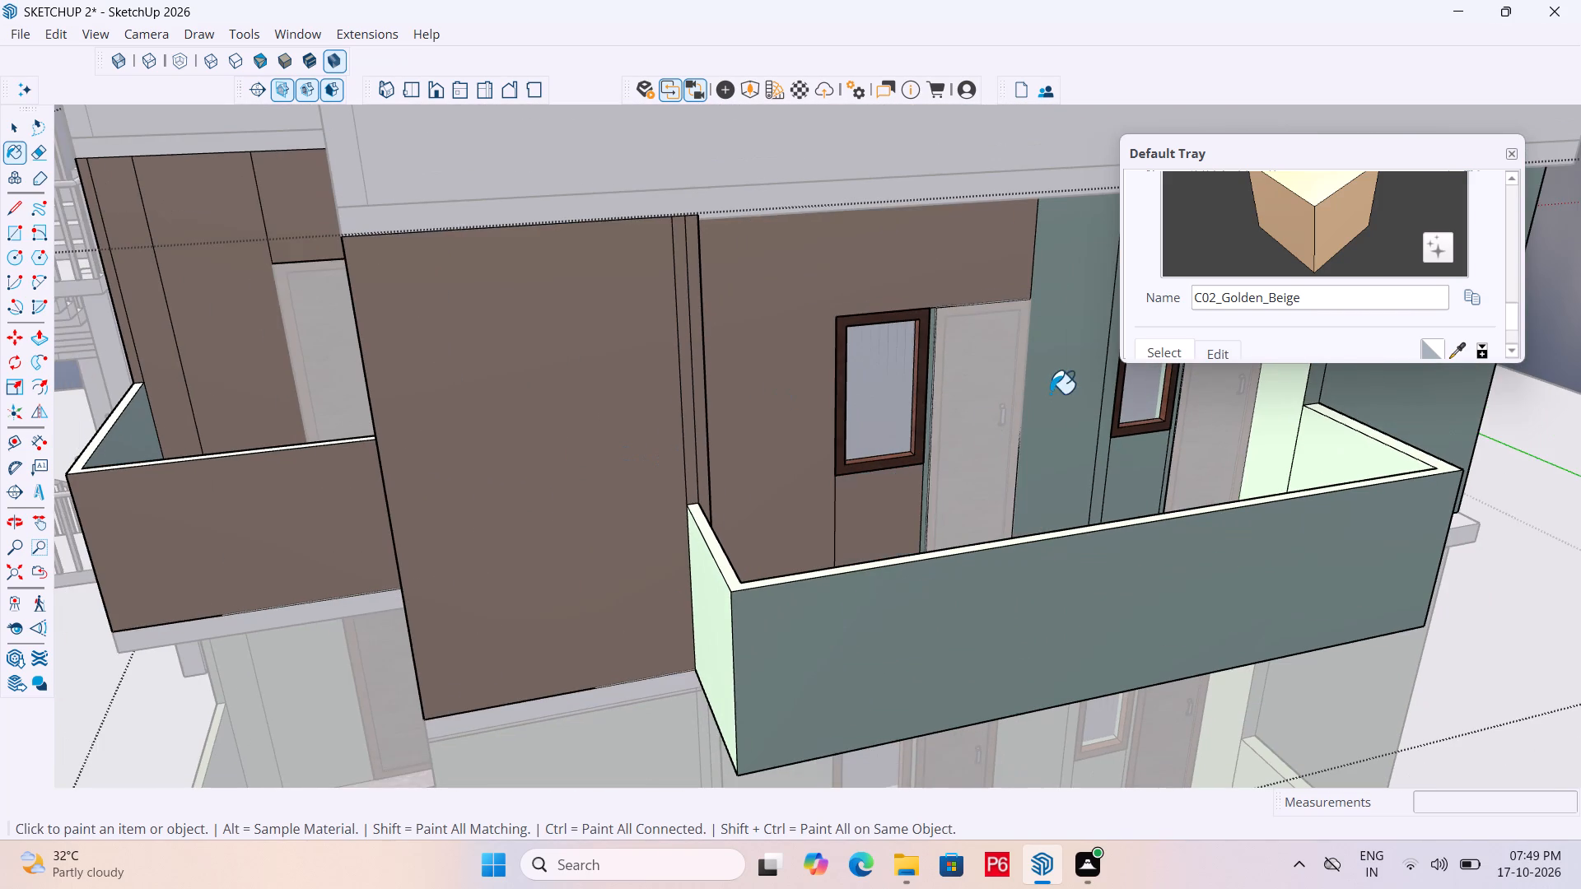
# Paint the long balcony's remaining back wall around the second window and the narrow strips beside both doors with C02_Golden_Beige.
pyautogui.moveTo(992, 389); pyautogui.dragTo(820, 375, button='middle')
pyautogui.moveTo(838, 344); pyautogui.dragTo(843, 328)
pyautogui.click(879, 249)
pyautogui.scroll(-2, 604, 420)
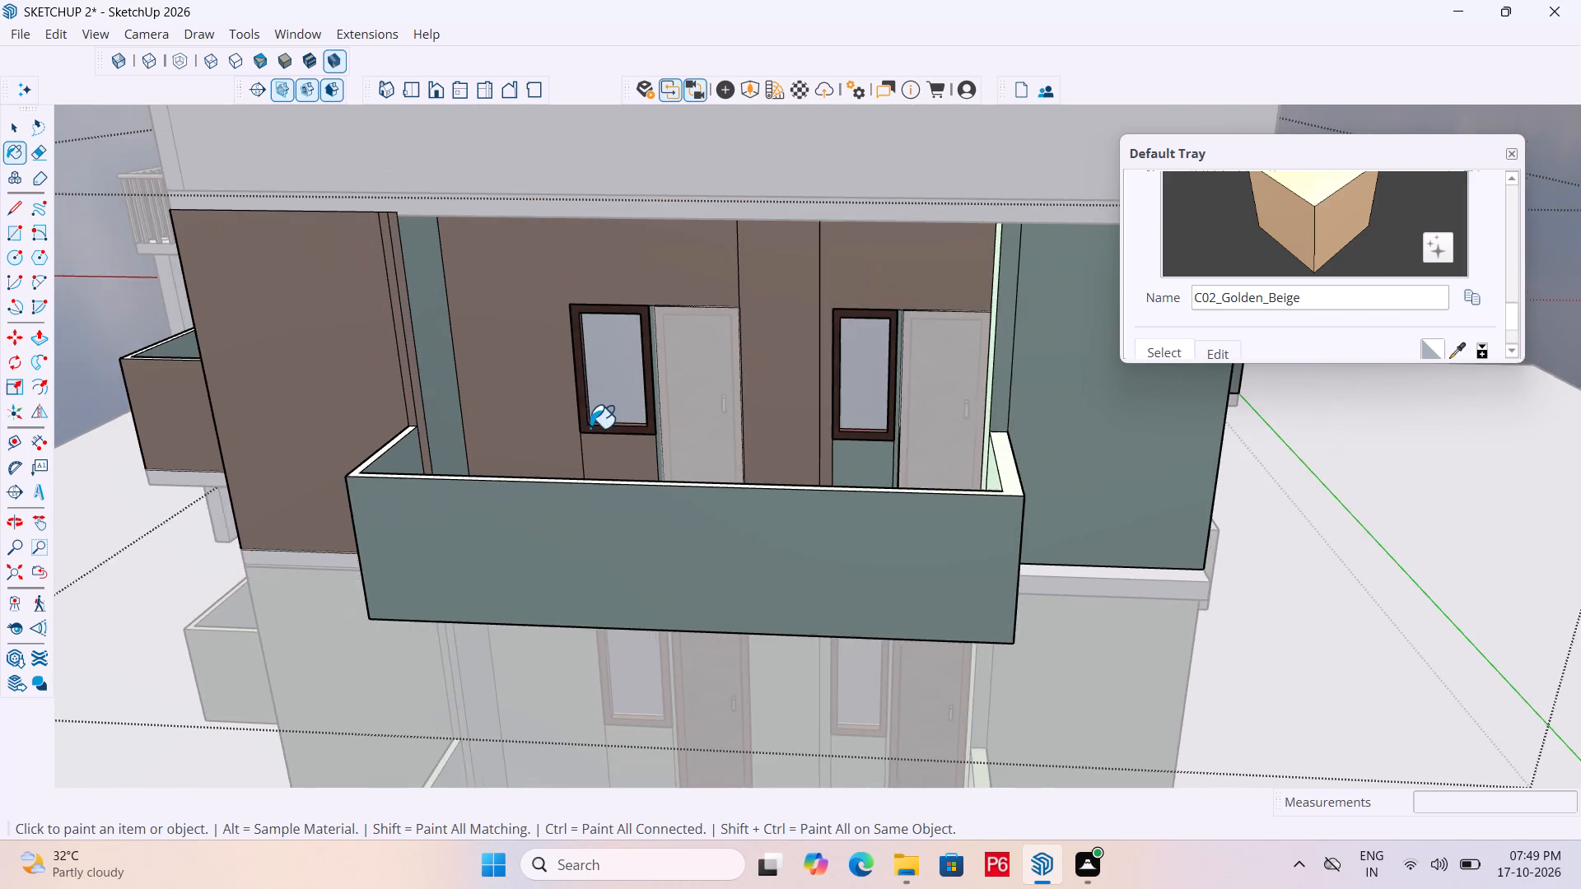
pyautogui.scroll(-1, 590, 428)
pyautogui.scroll(6, 800, 431)
pyautogui.click(846, 471)
pyautogui.scroll(9, 900, 458)
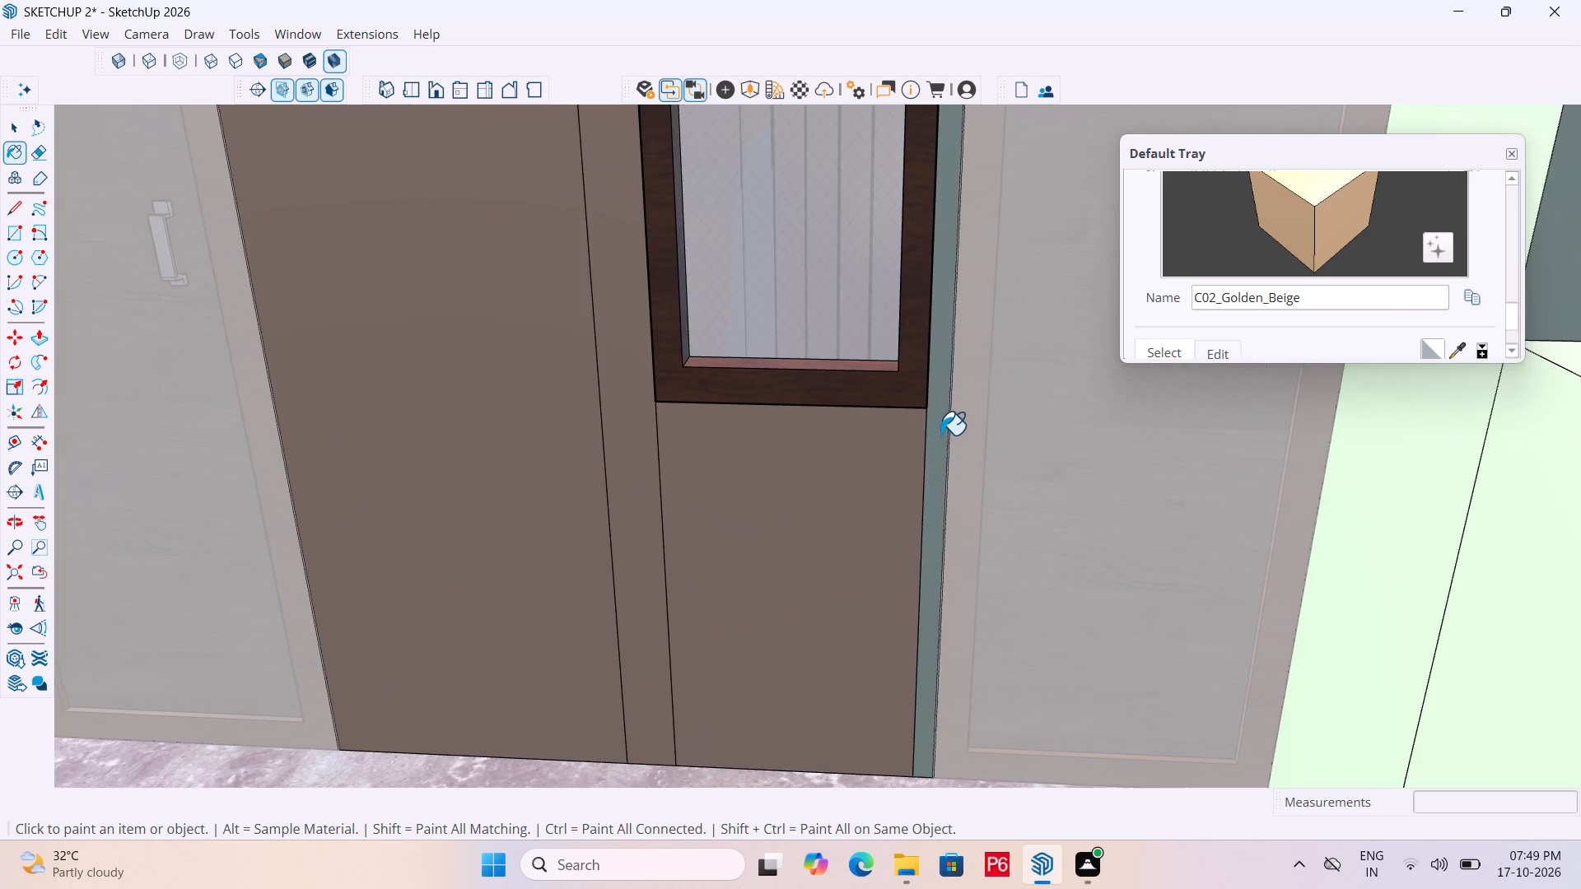
pyautogui.click(930, 433)
pyautogui.scroll(-7, 588, 445)
pyautogui.scroll(-4, 506, 485)
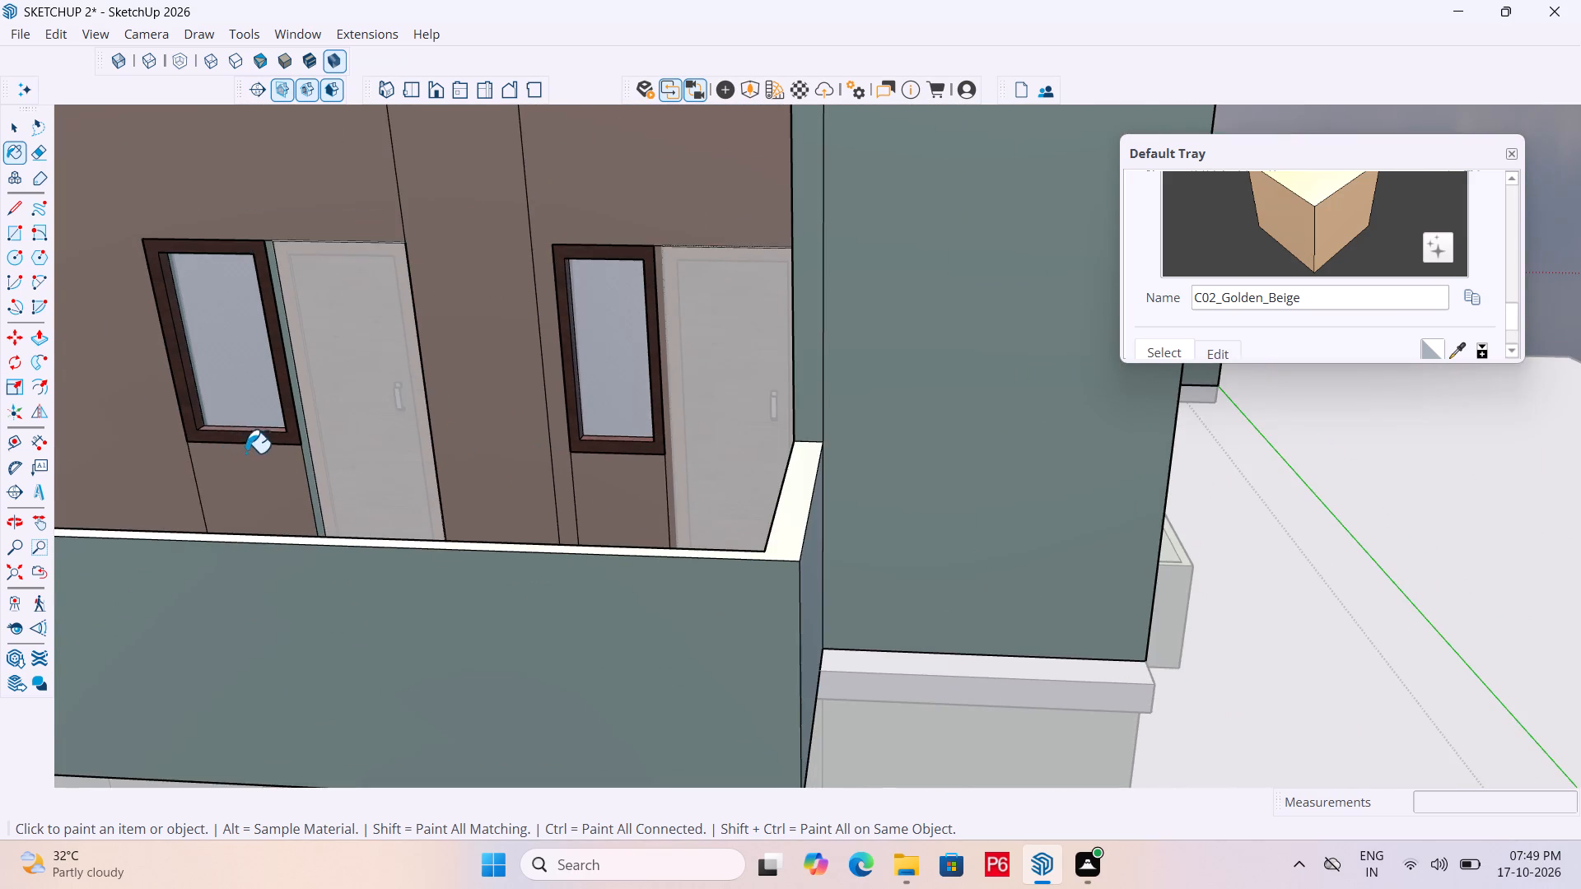
pyautogui.scroll(11, 287, 453)
pyautogui.click(316, 457)
# Paint the wall faces beyond the long balcony and the large side wall around the corner with C02_Golden_Beige.
pyautogui.scroll(-10, 347, 403)
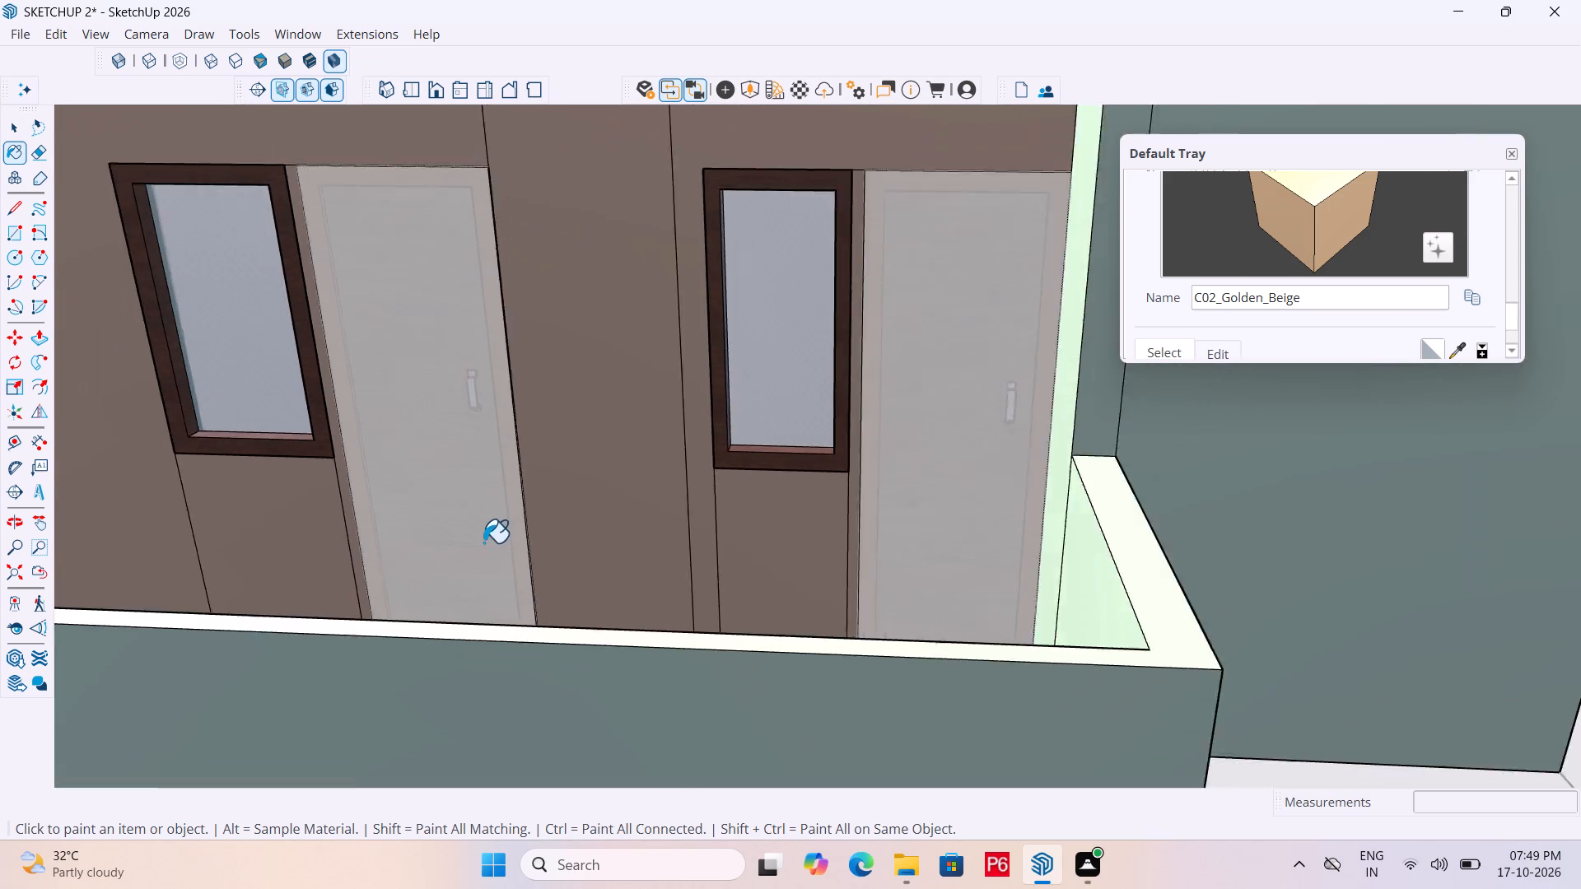
pyautogui.scroll(-3, 483, 542)
pyautogui.moveTo(927, 359); pyautogui.dragTo(918, 359)
pyautogui.click(843, 360)
pyautogui.scroll(-6, 558, 495)
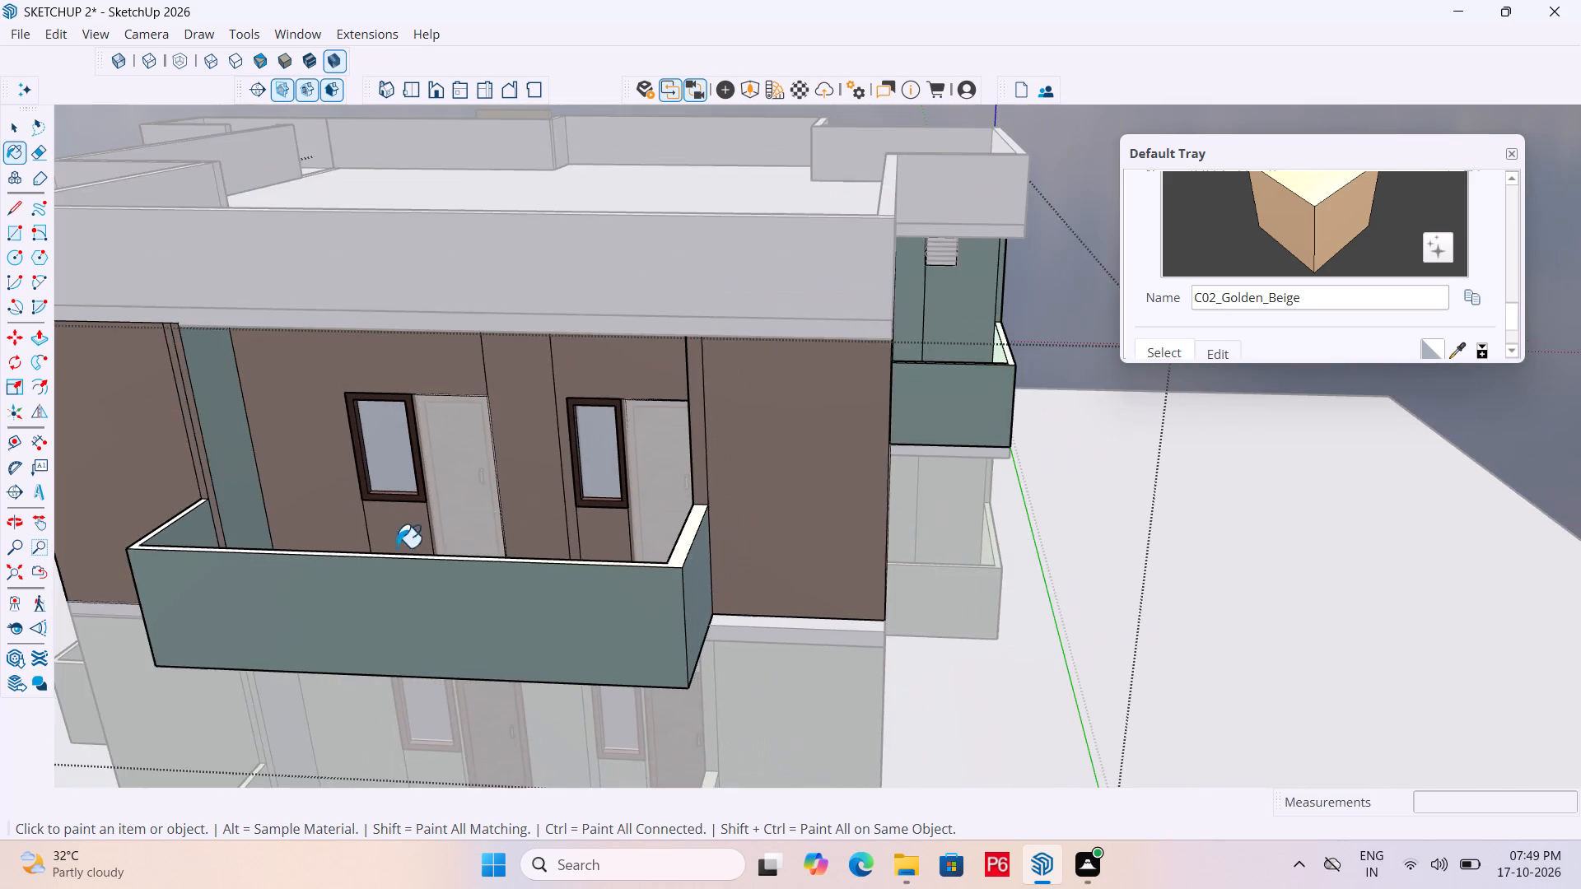
pyautogui.moveTo(991, 484); pyautogui.dragTo(633, 480, button='middle')
pyautogui.scroll(5, 506, 401)
pyautogui.click(503, 399)
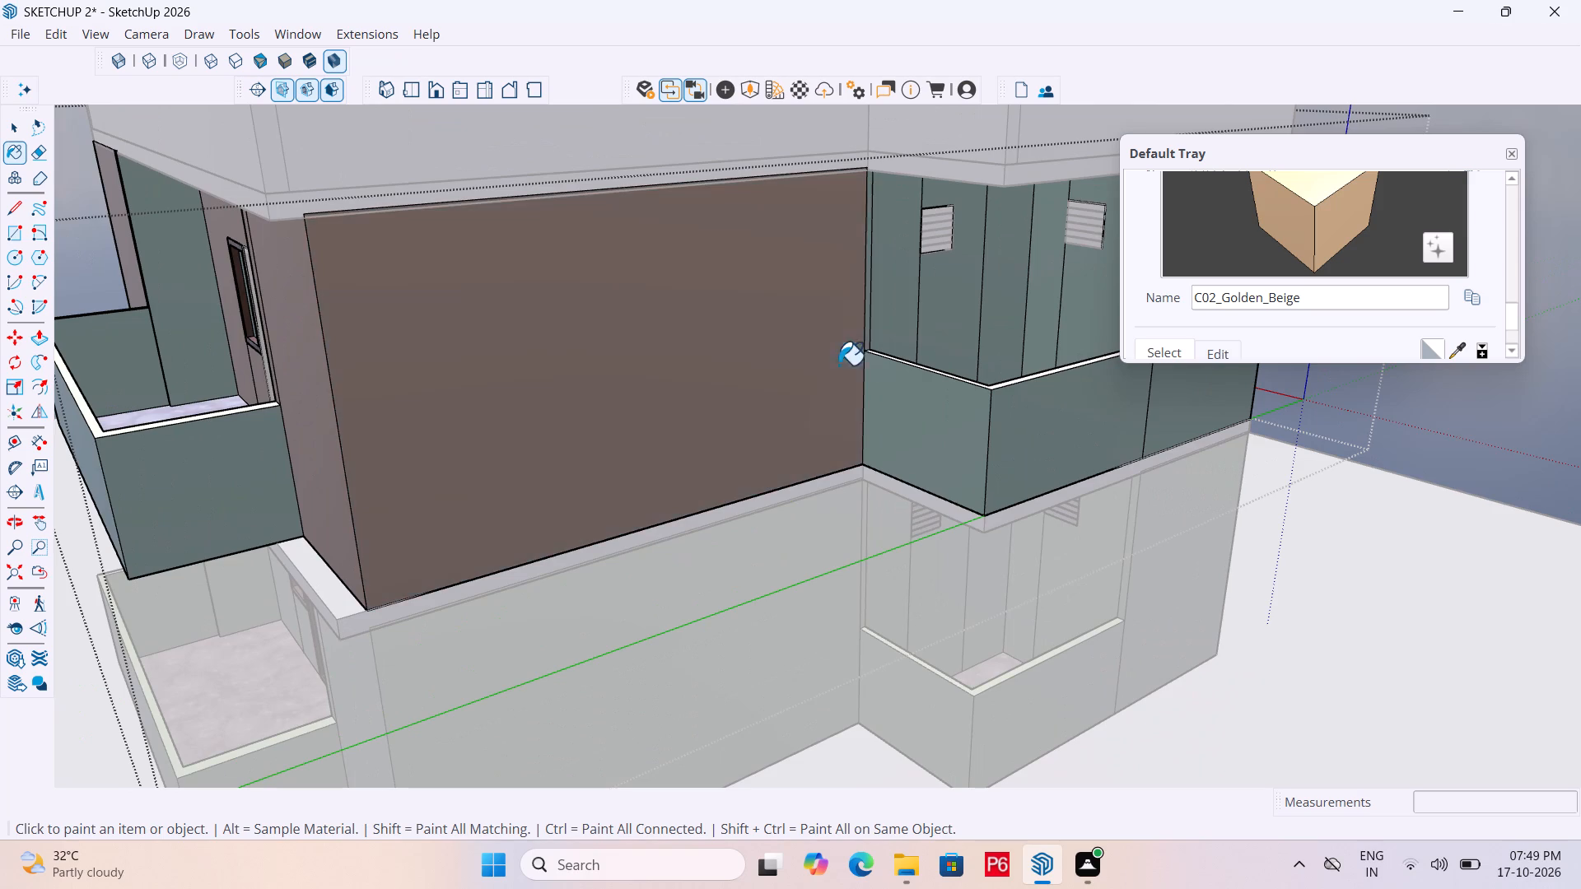
# Paint the recessed wall faces around both louvred vents on the small side balcony with C02_Golden_Beige.
pyautogui.moveTo(907, 302); pyautogui.dragTo(899, 336, button='middle')
pyautogui.scroll(8, 887, 338)
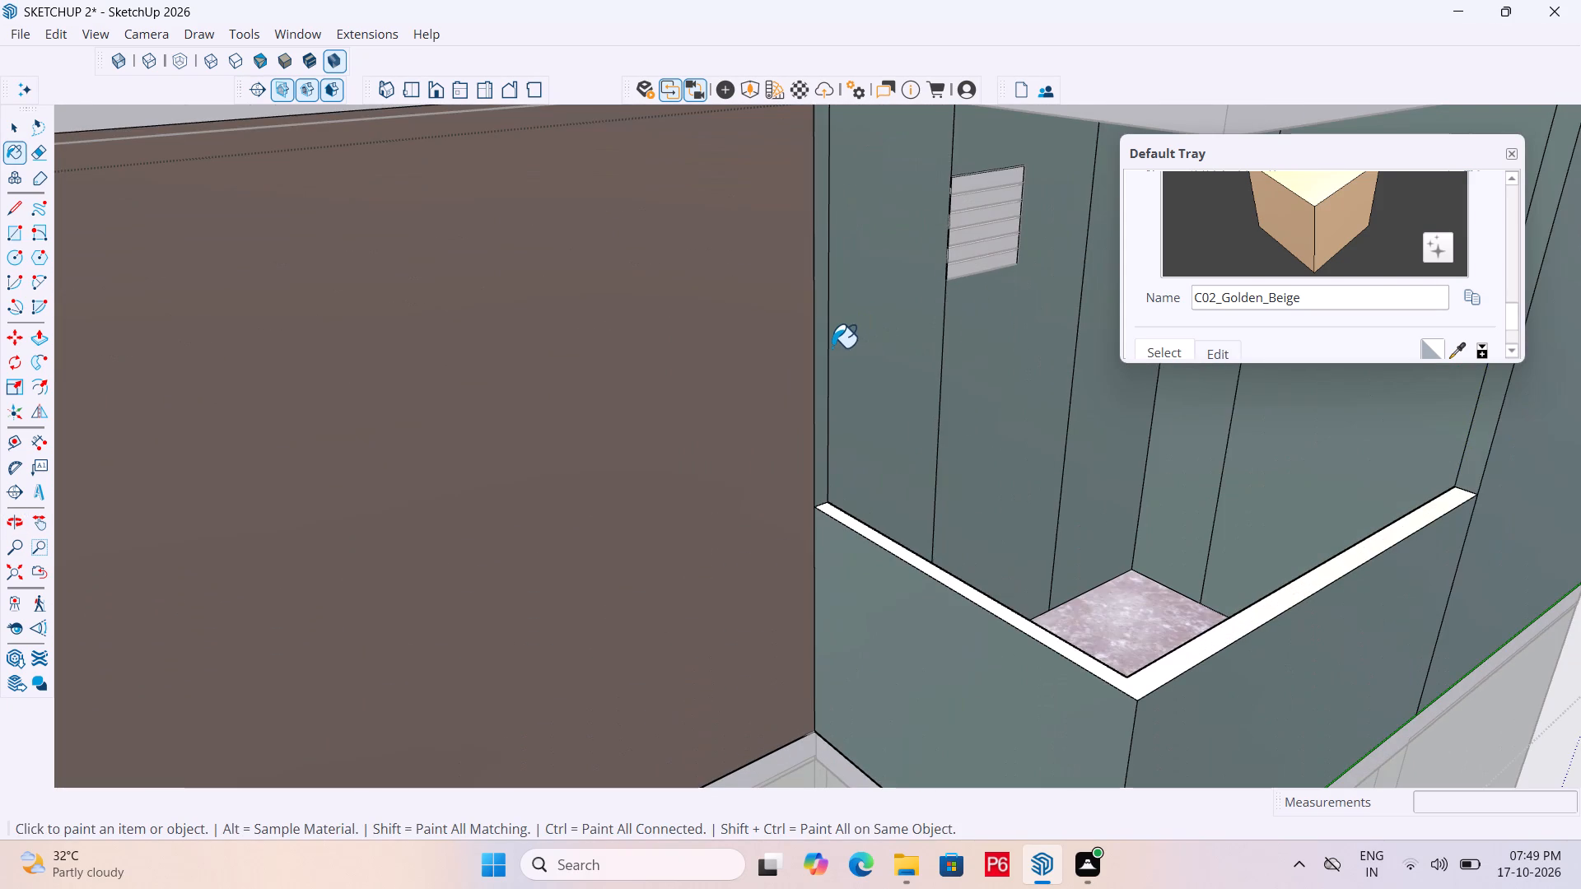
pyautogui.click(825, 352)
pyautogui.click(843, 343)
pyautogui.click(971, 348)
pyautogui.scroll(-2, 618, 323)
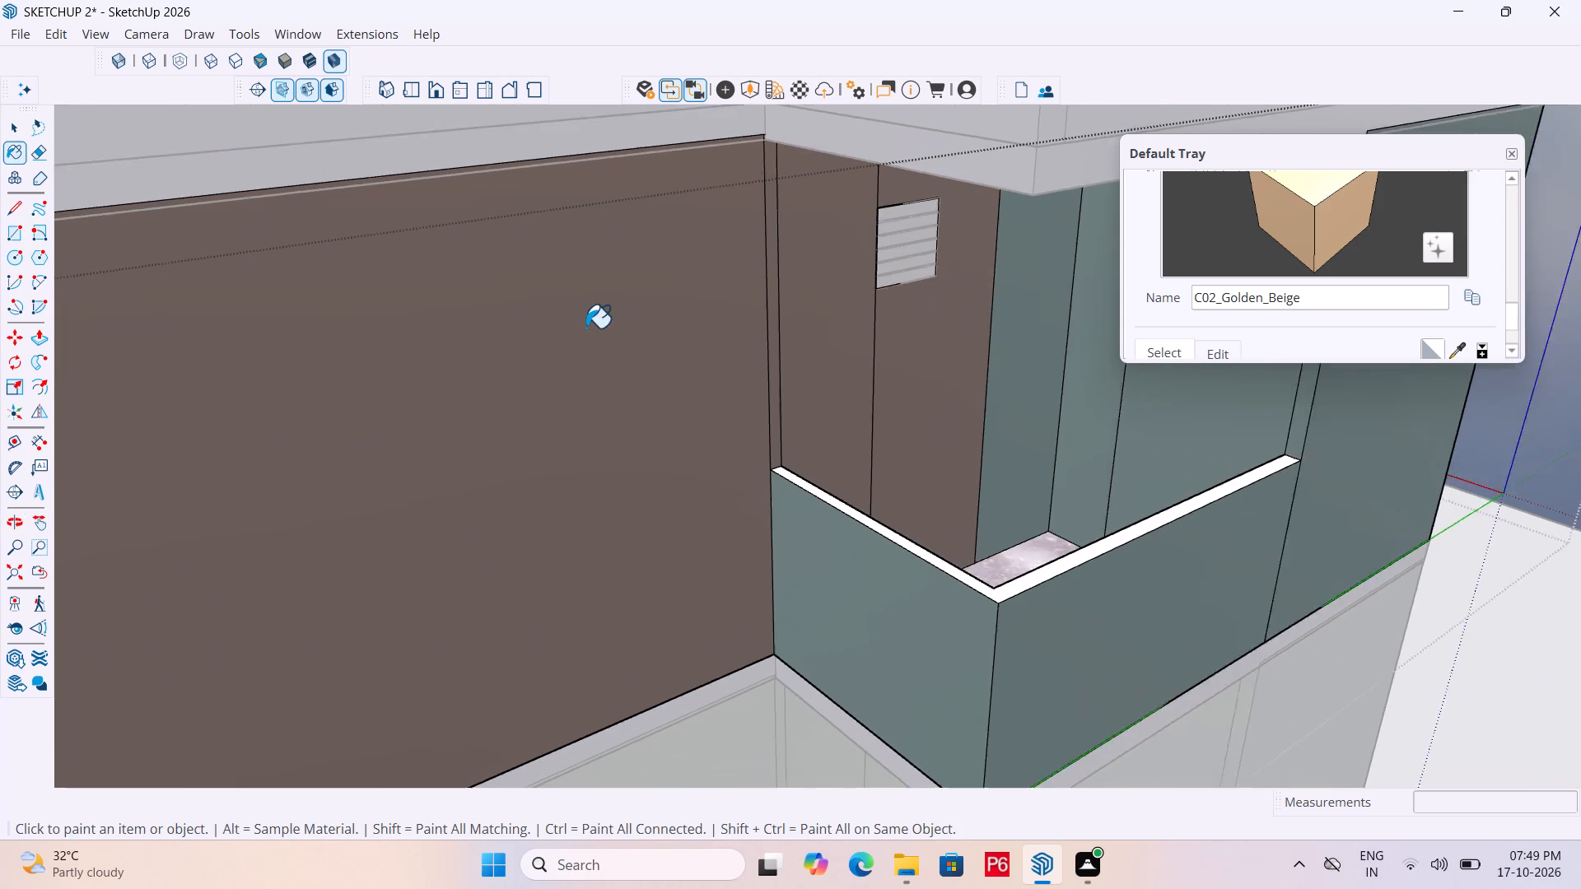
pyautogui.scroll(-2, 585, 328)
pyautogui.click(965, 368)
pyautogui.scroll(-4, 595, 370)
pyautogui.scroll(3, 971, 364)
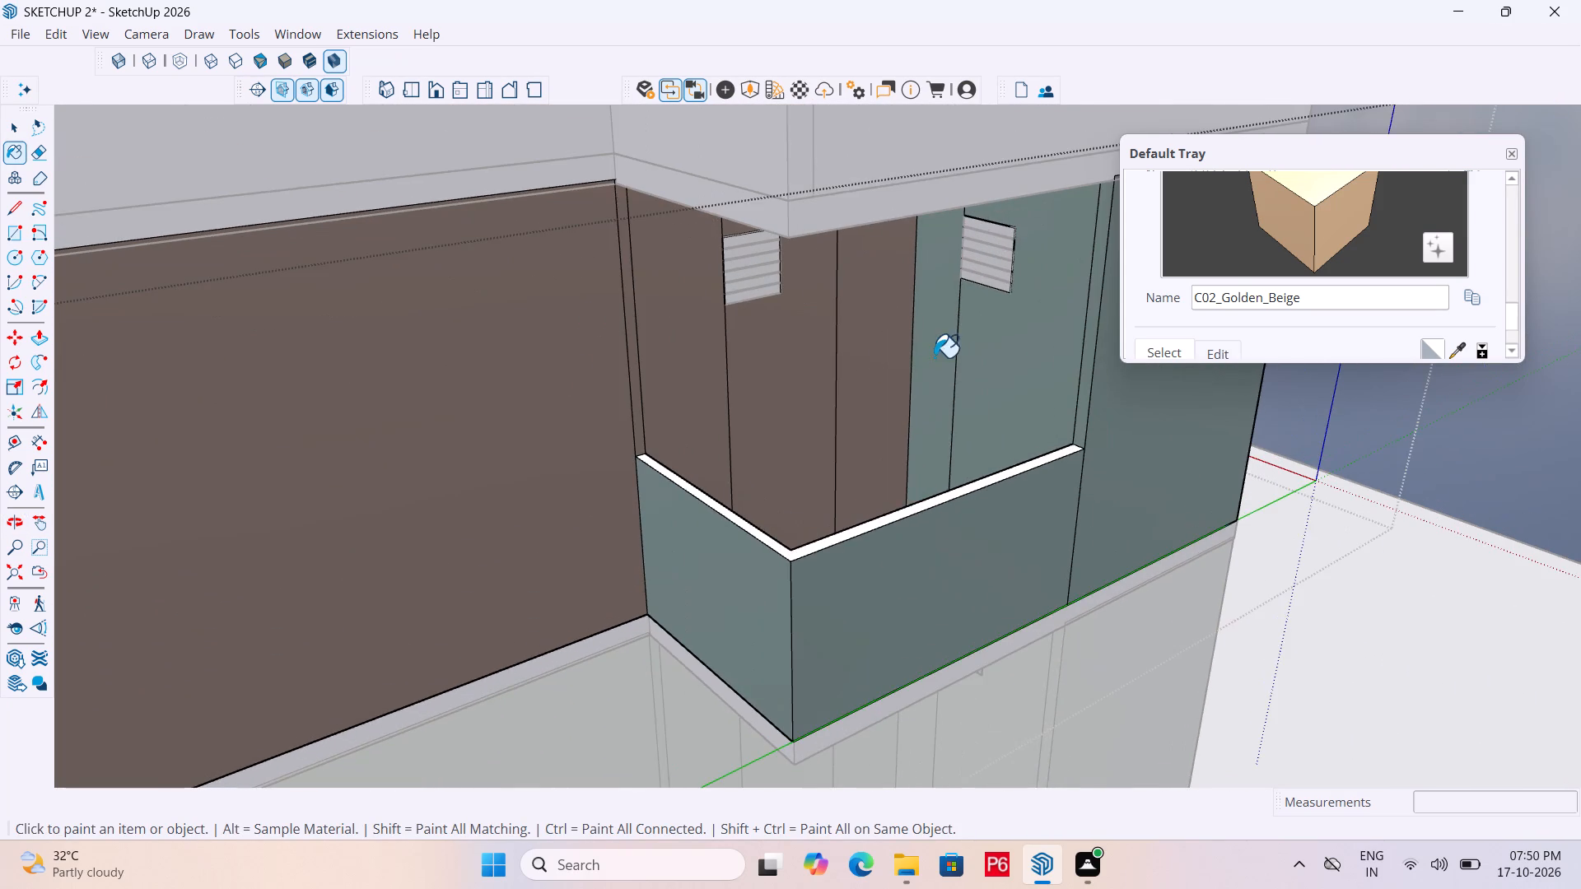
pyautogui.click(931, 351)
pyautogui.click(1018, 356)
# Paint the strip and outer wall beyond the small side balcony, plus the corner face beside the slatted cladding, with C02_Golden_Beige.
pyautogui.scroll(-5, 500, 385)
pyautogui.scroll(6, 1062, 375)
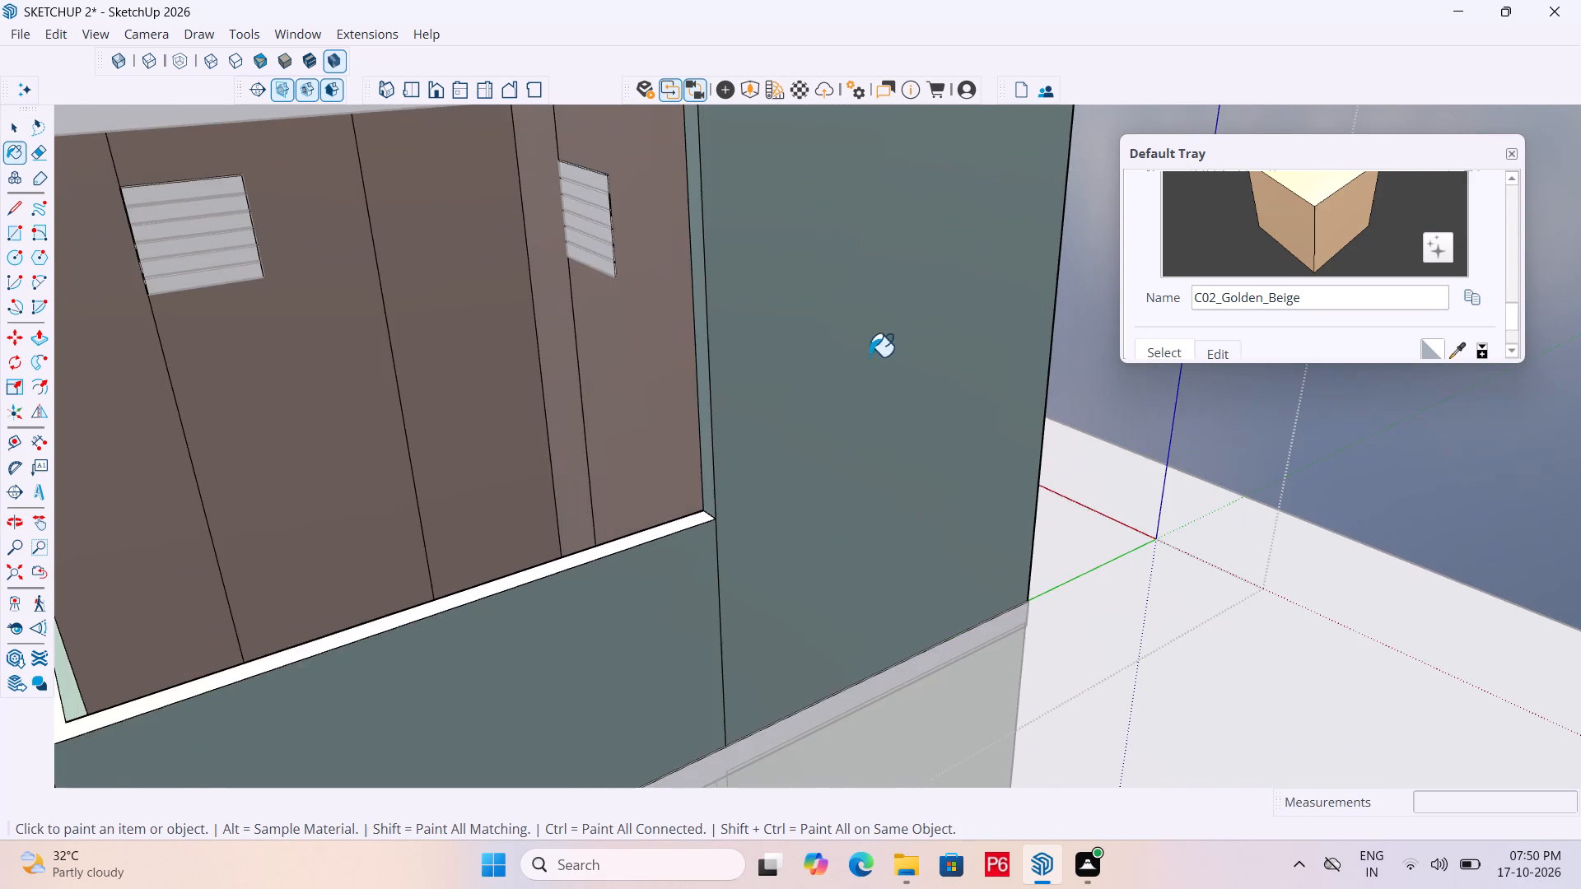
pyautogui.scroll(4, 706, 384)
pyautogui.click(706, 382)
pyautogui.click(780, 361)
pyautogui.scroll(-6, 719, 384)
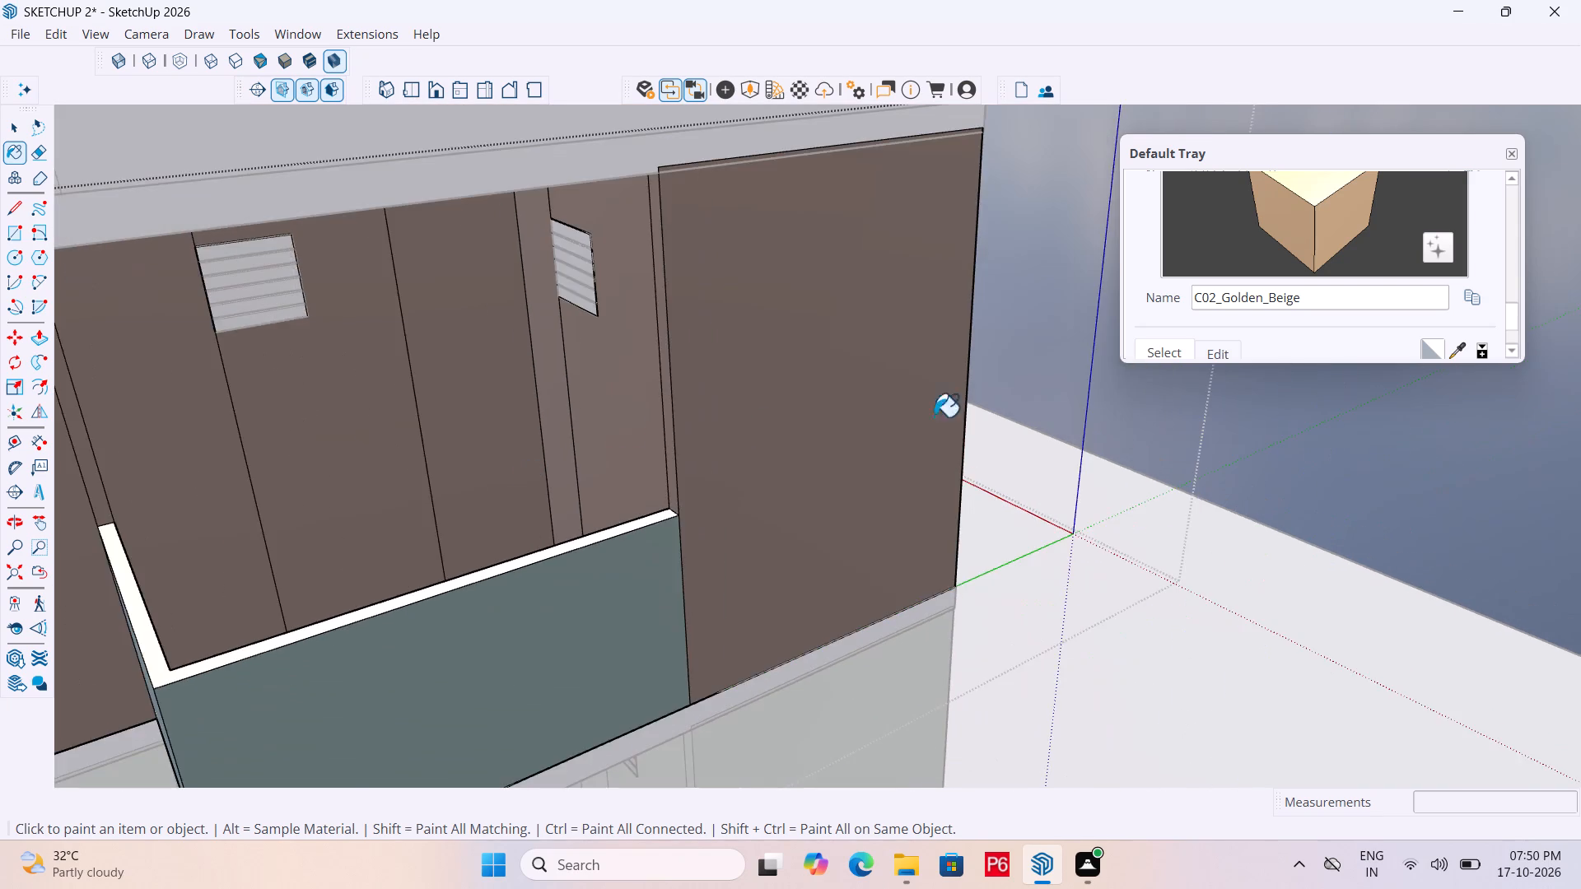
pyautogui.scroll(-1, 1117, 407)
pyautogui.moveTo(1094, 409); pyautogui.dragTo(455, 413, button='middle')
pyautogui.scroll(3, 611, 365)
pyautogui.click(688, 342)
pyautogui.scroll(-4, 863, 367)
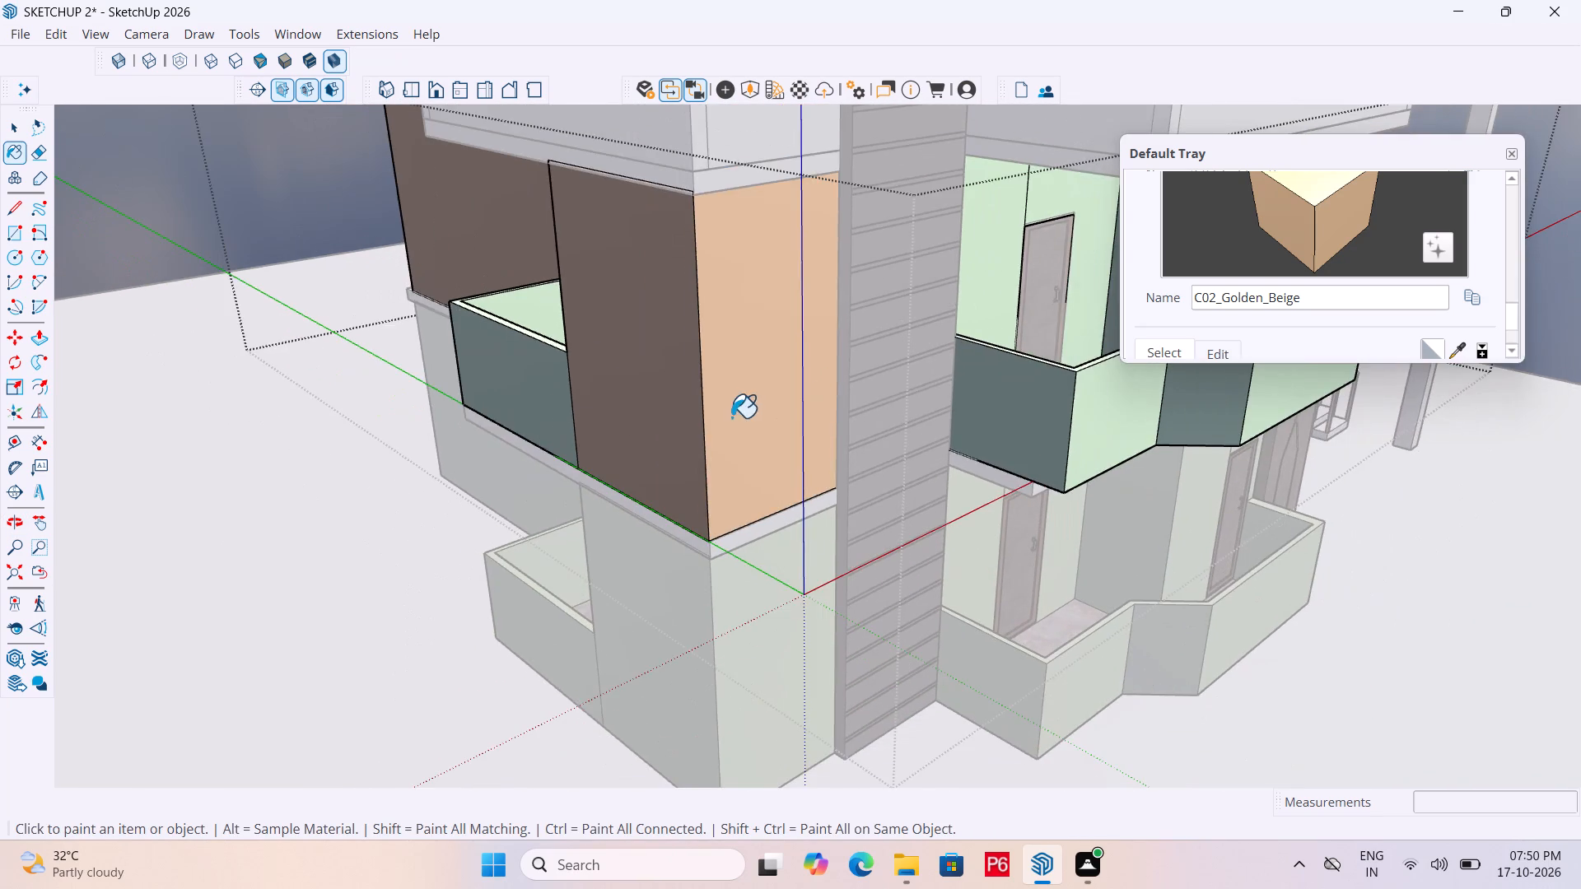
# Paint the first-floor wall faces around the angled balcony's first door and the narrow strip beside the slatted cladding with C02_Golden_Beige.
pyautogui.moveTo(888, 402); pyautogui.dragTo(594, 389, button='middle')
pyautogui.moveTo(552, 295); pyautogui.dragTo(660, 291, button='middle')
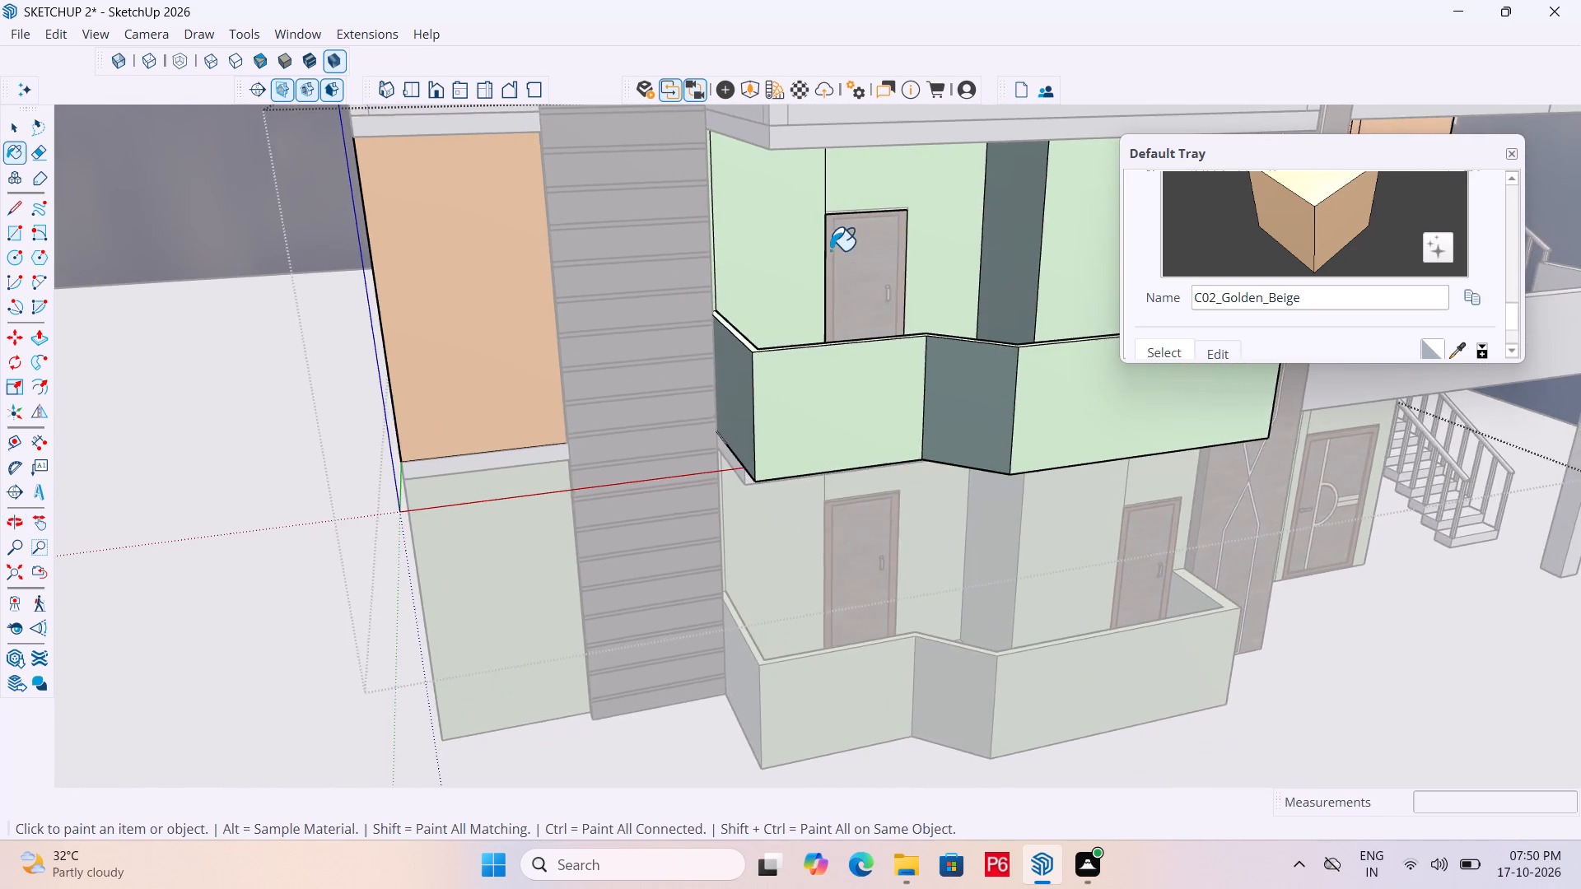
pyautogui.scroll(4, 838, 247)
pyautogui.click(750, 266)
pyautogui.moveTo(817, 291); pyautogui.dragTo(637, 326, button='middle')
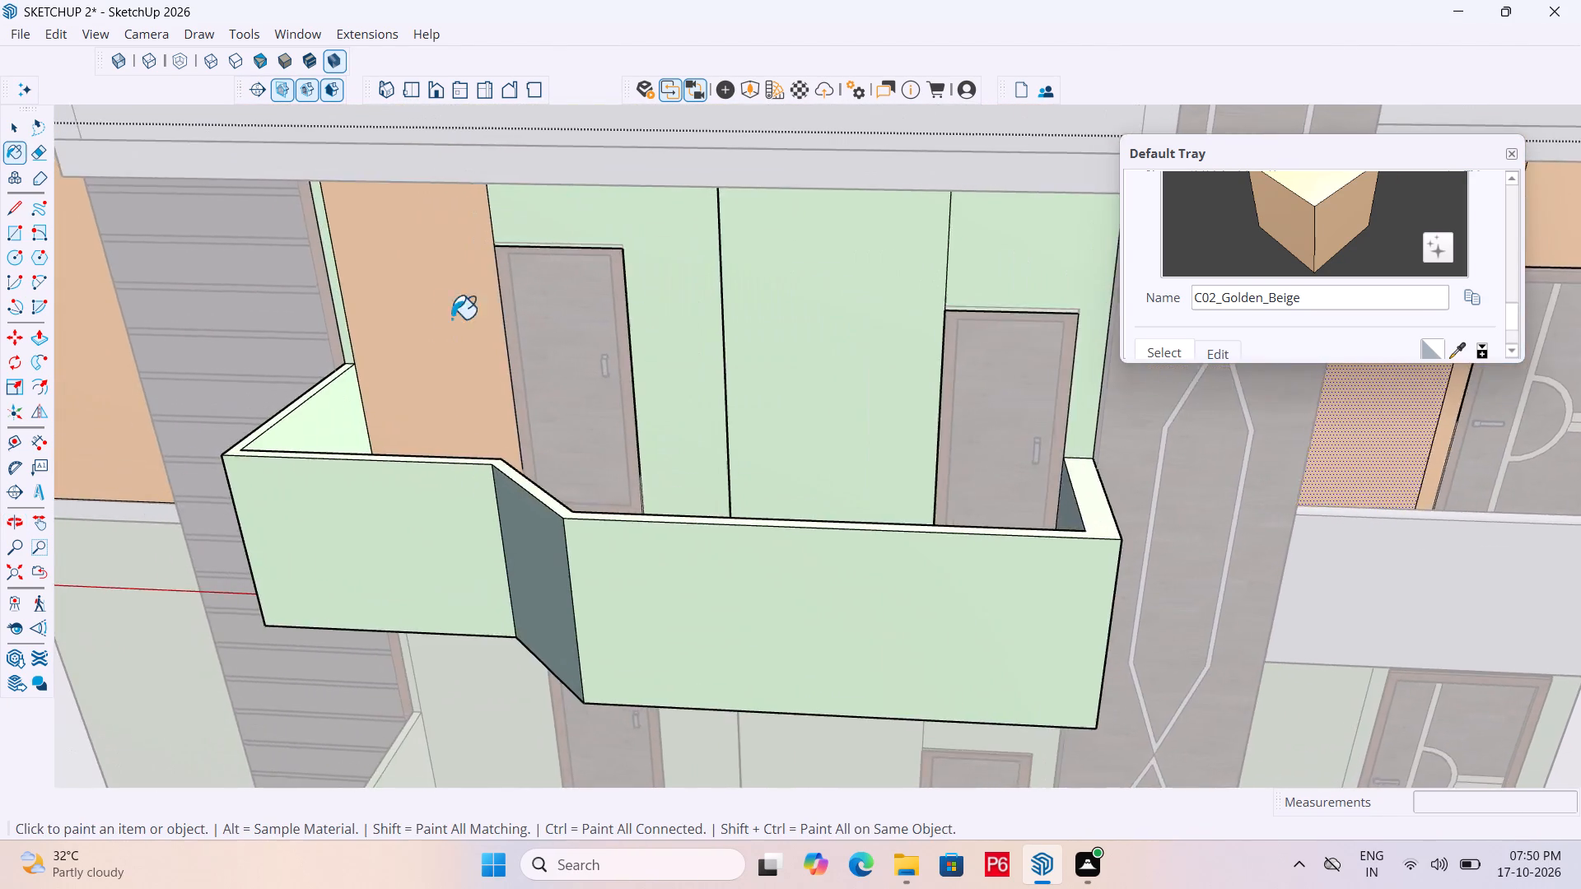
pyautogui.scroll(6, 267, 282)
pyautogui.scroll(4, 383, 319)
pyautogui.click(395, 293)
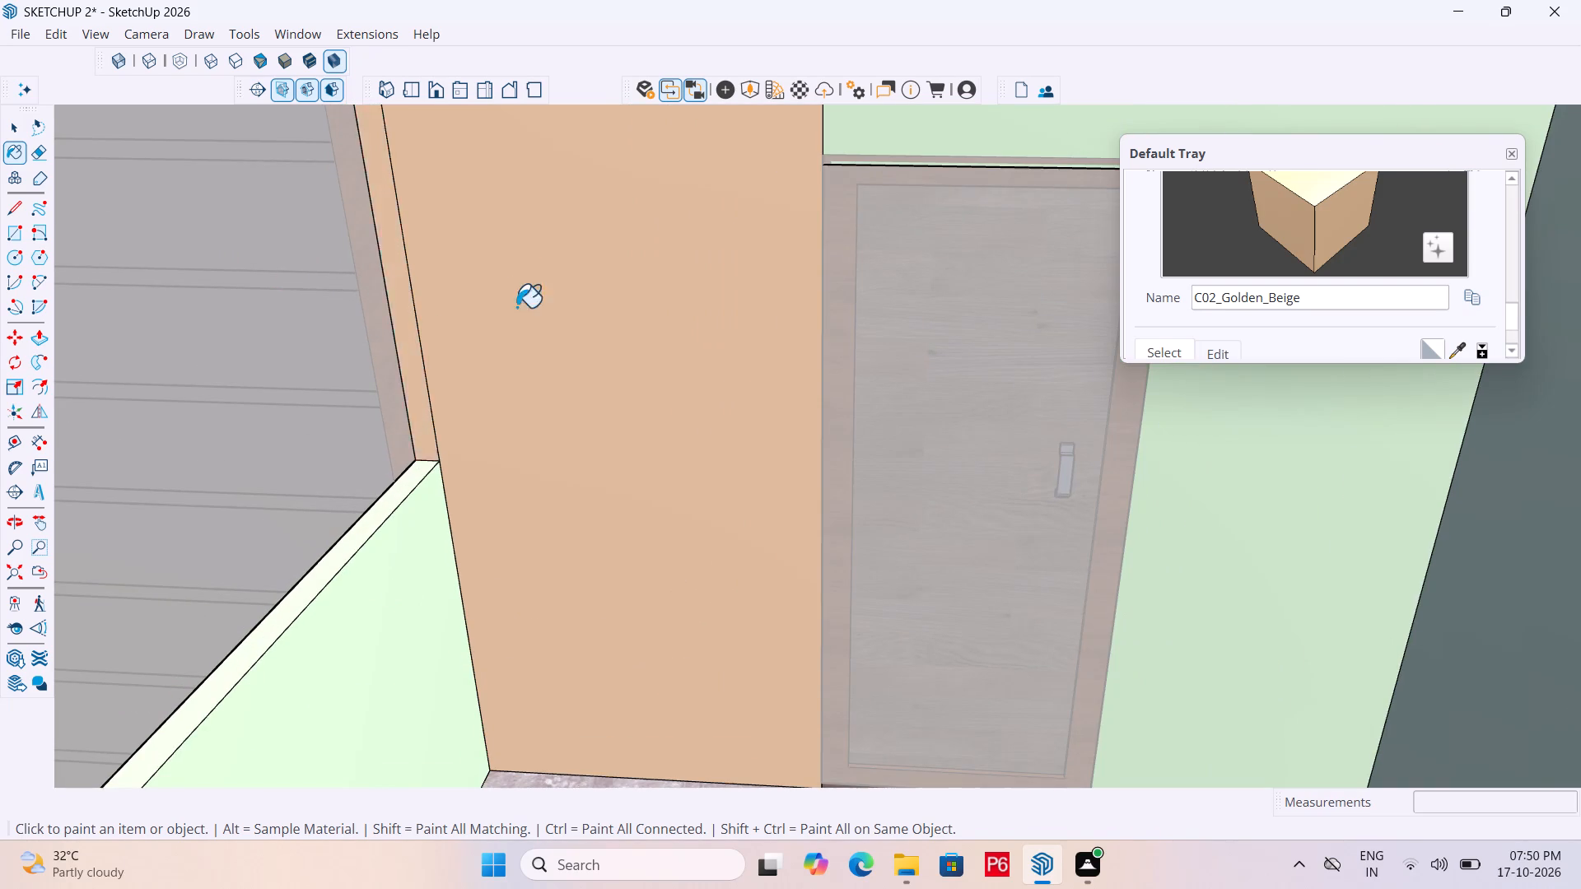
pyautogui.scroll(-6, 514, 309)
pyautogui.click(727, 189)
pyautogui.moveTo(295, 394); pyautogui.dragTo(455, 389, button='middle')
pyautogui.scroll(-1, 304, 392)
pyautogui.scroll(-6, 244, 422)
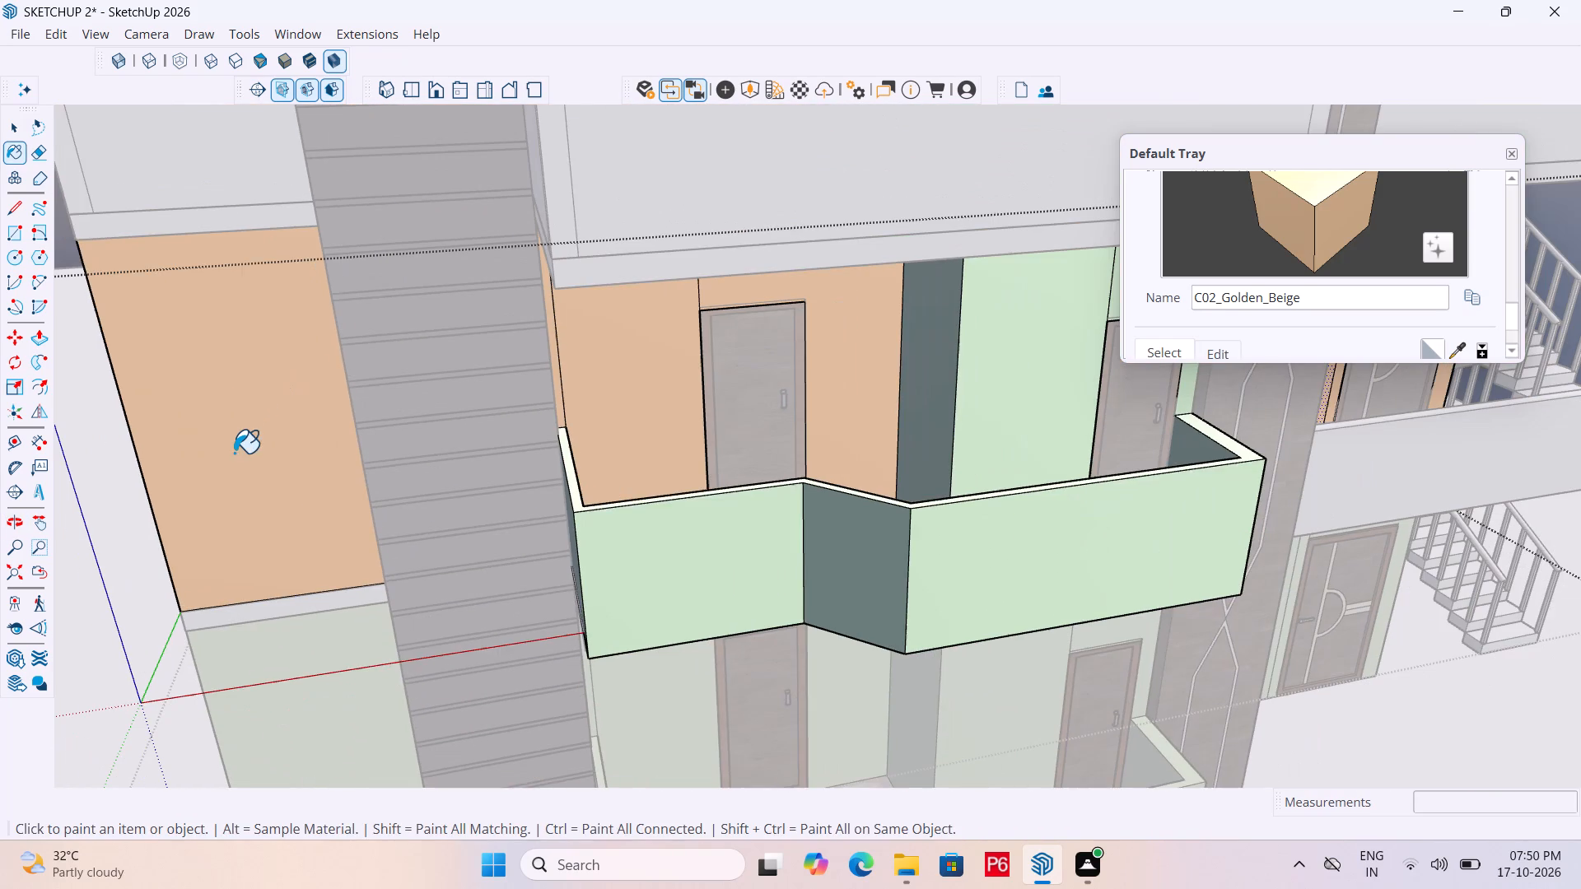
# Save the model.
pyautogui.hotkey('ctrl', 's')
pyautogui.hotkey('ctrl', 's')
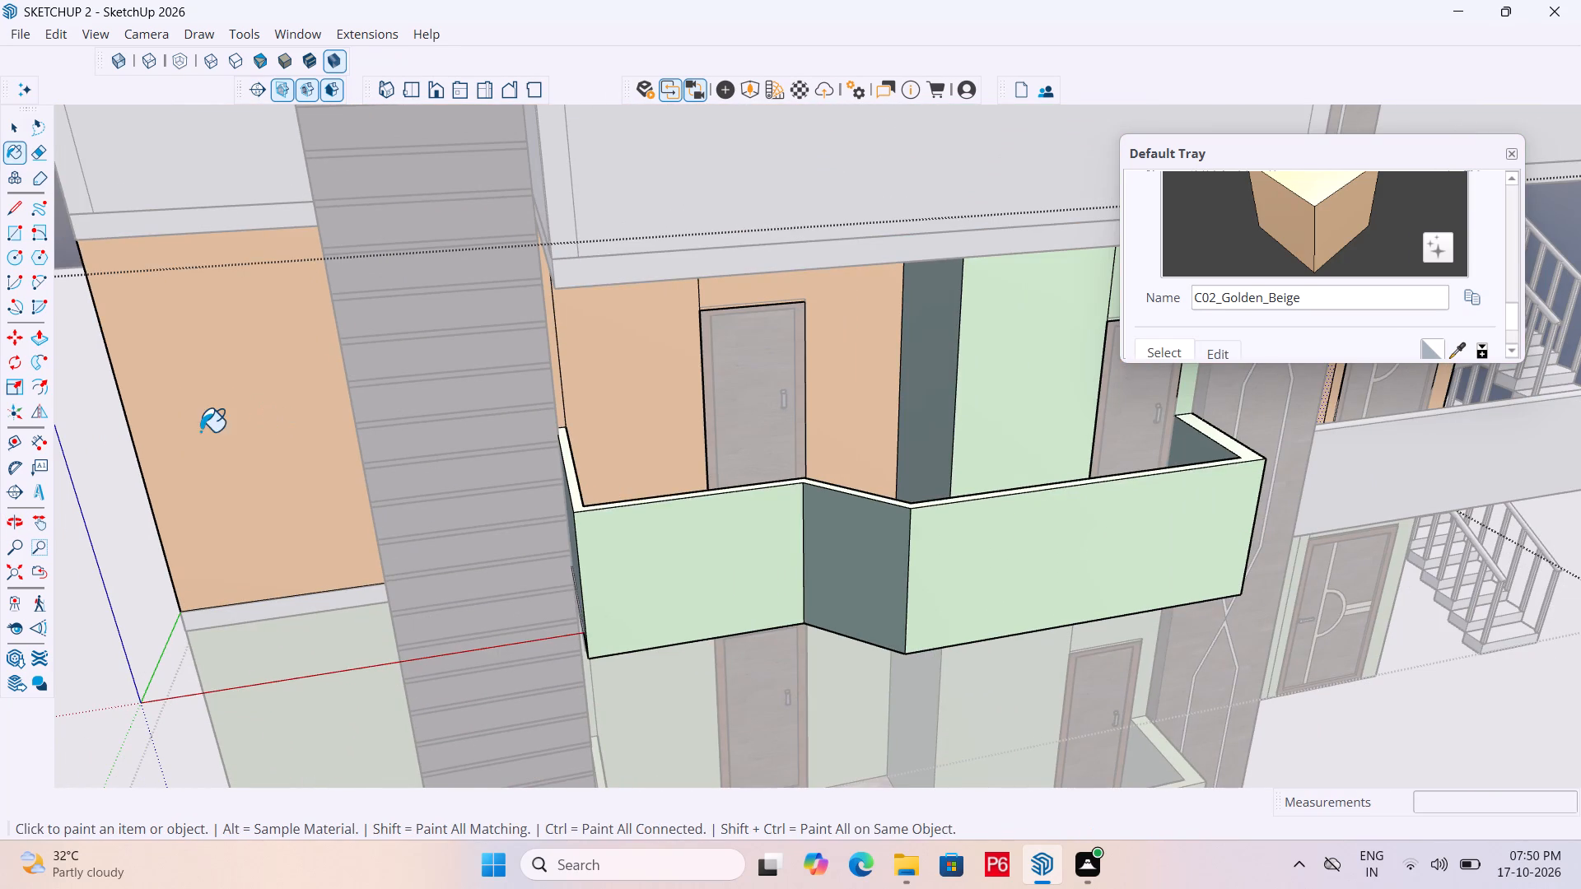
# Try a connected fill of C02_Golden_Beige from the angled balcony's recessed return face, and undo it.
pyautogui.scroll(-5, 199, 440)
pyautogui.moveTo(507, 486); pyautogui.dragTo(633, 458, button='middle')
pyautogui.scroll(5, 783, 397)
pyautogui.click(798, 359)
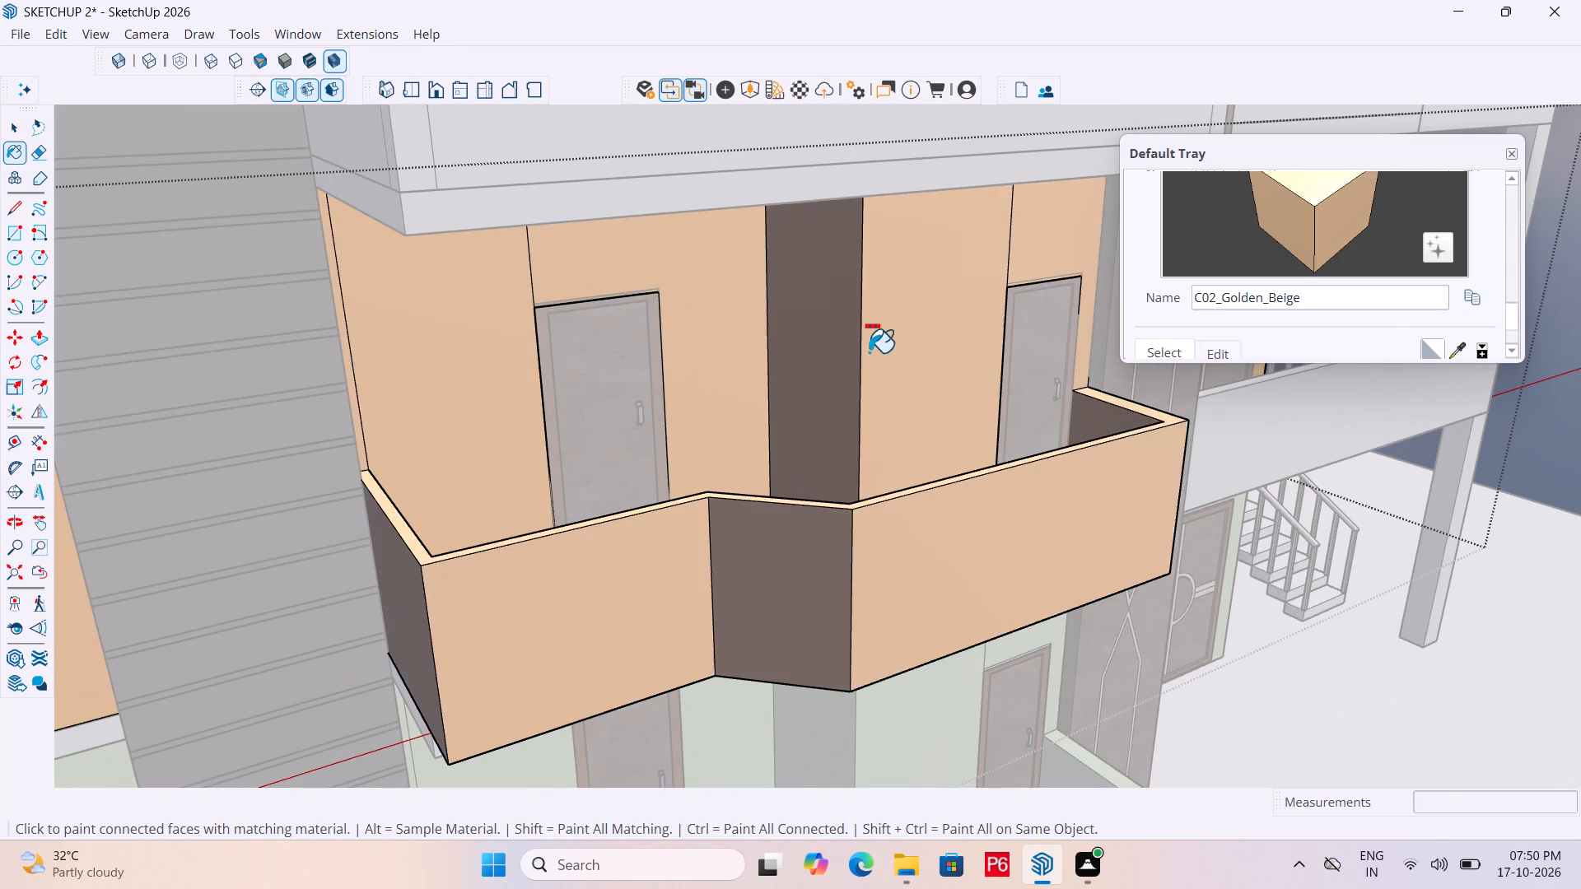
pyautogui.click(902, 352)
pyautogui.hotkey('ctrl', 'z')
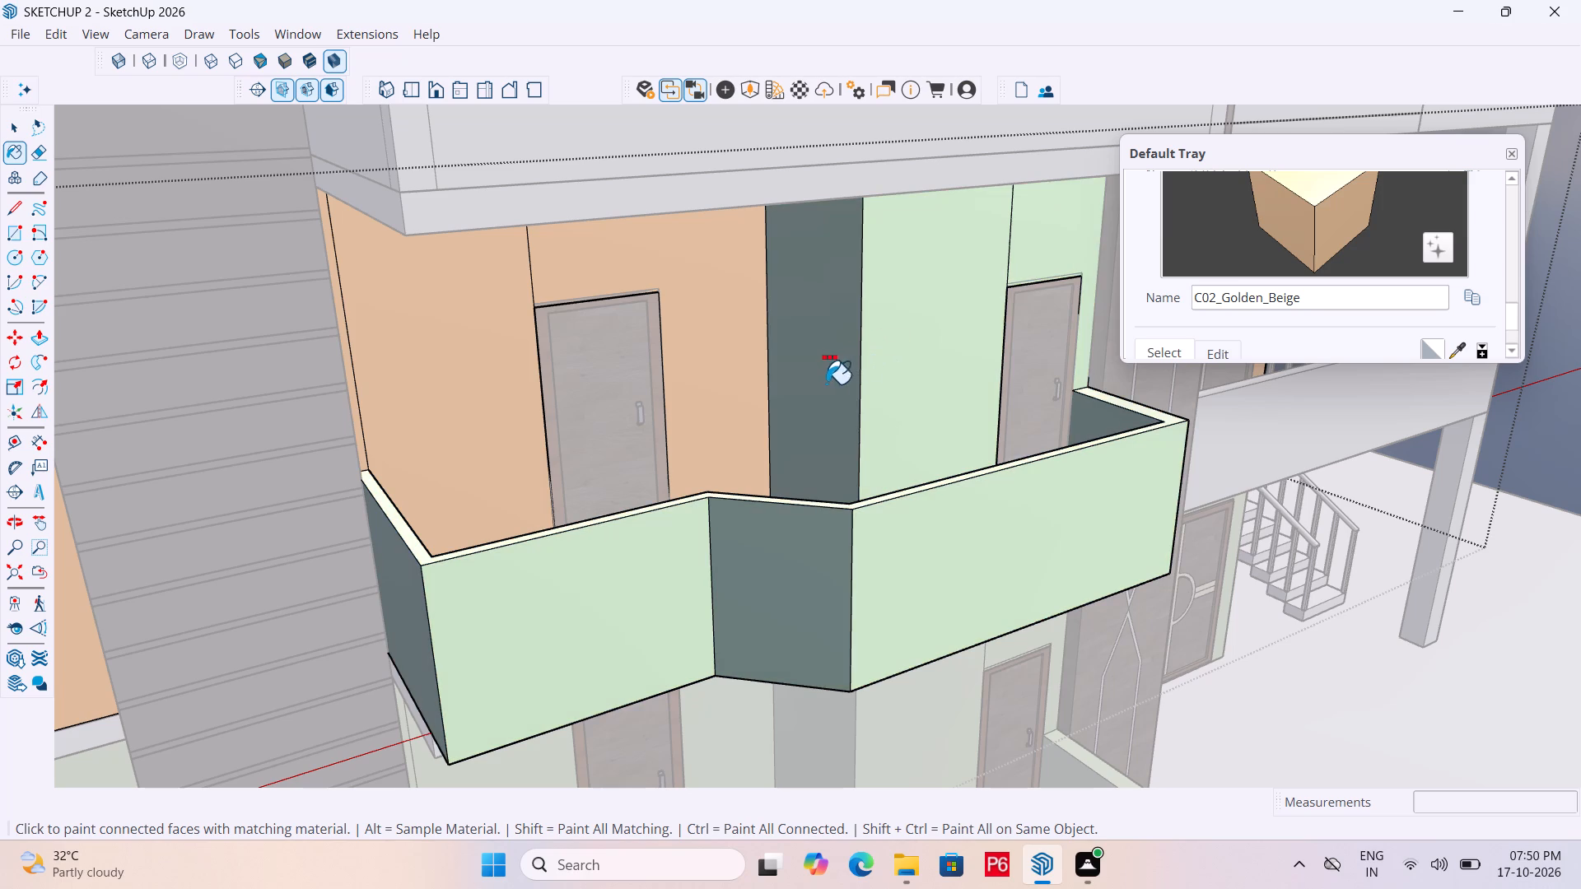
# Paint the angled balcony's recessed return face and the wall faces beside and around its second door with C02_Golden_Beige.
pyautogui.press('space')
pyautogui.click(833, 328)
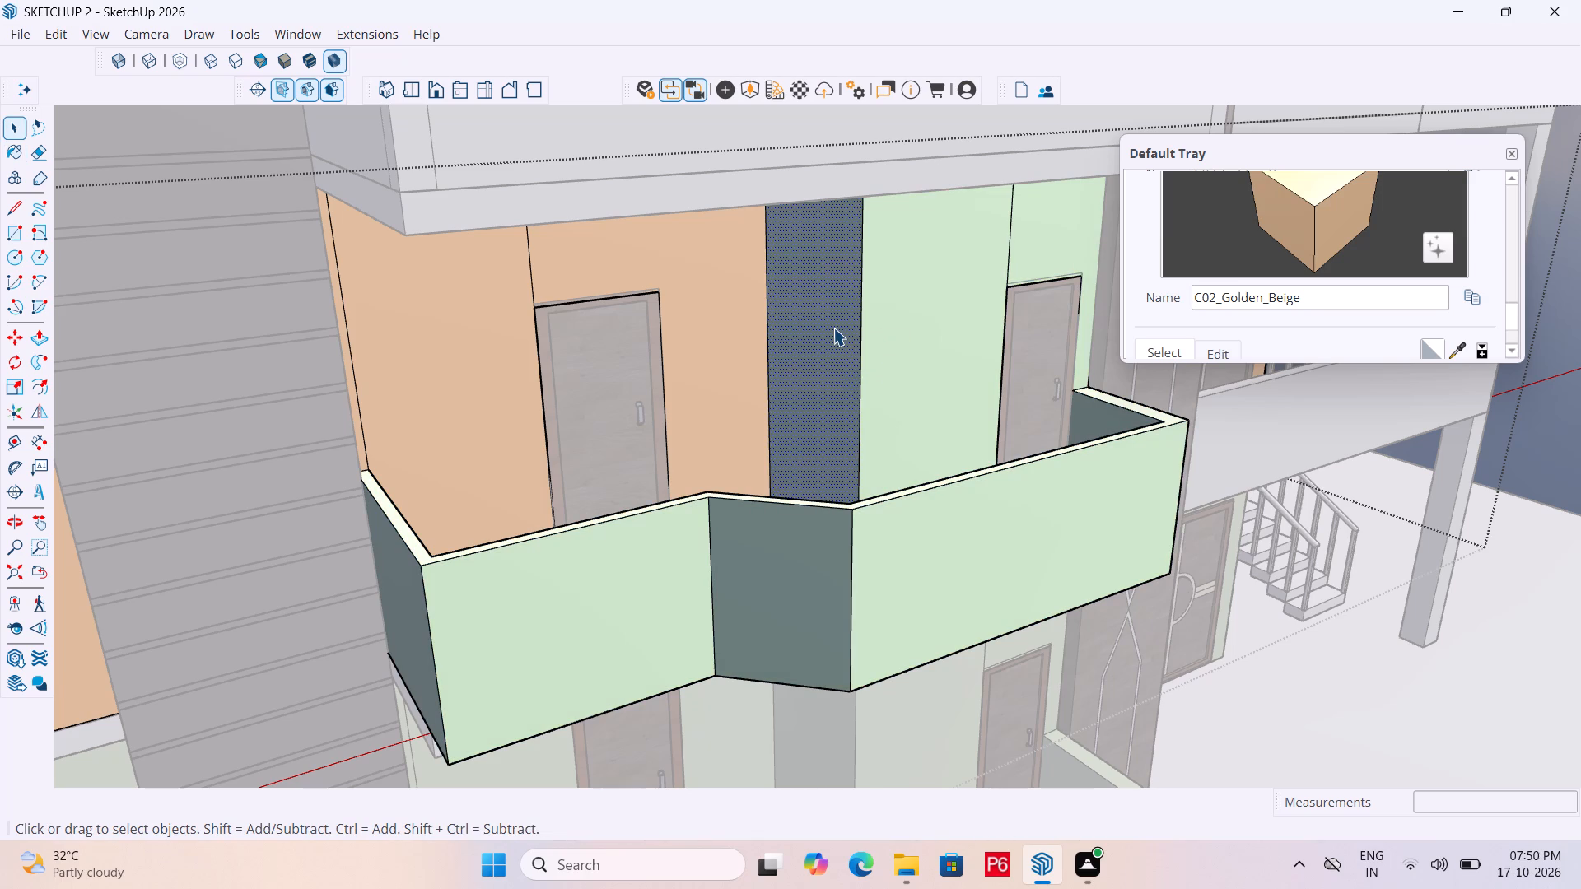
pyautogui.press('p')
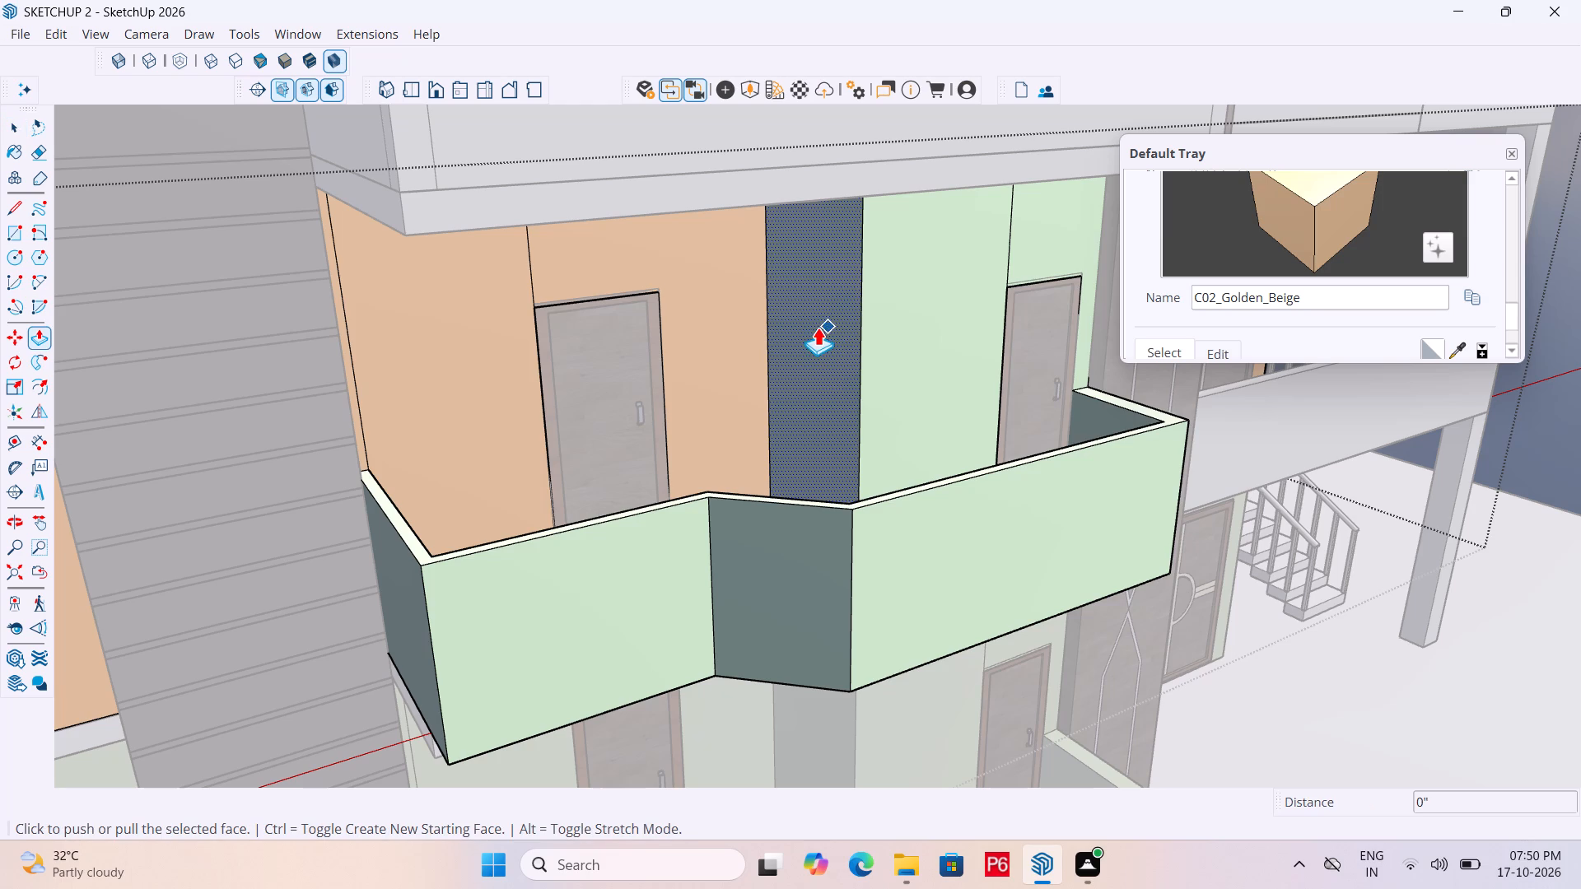
pyautogui.scroll(-2, 1253, 296)
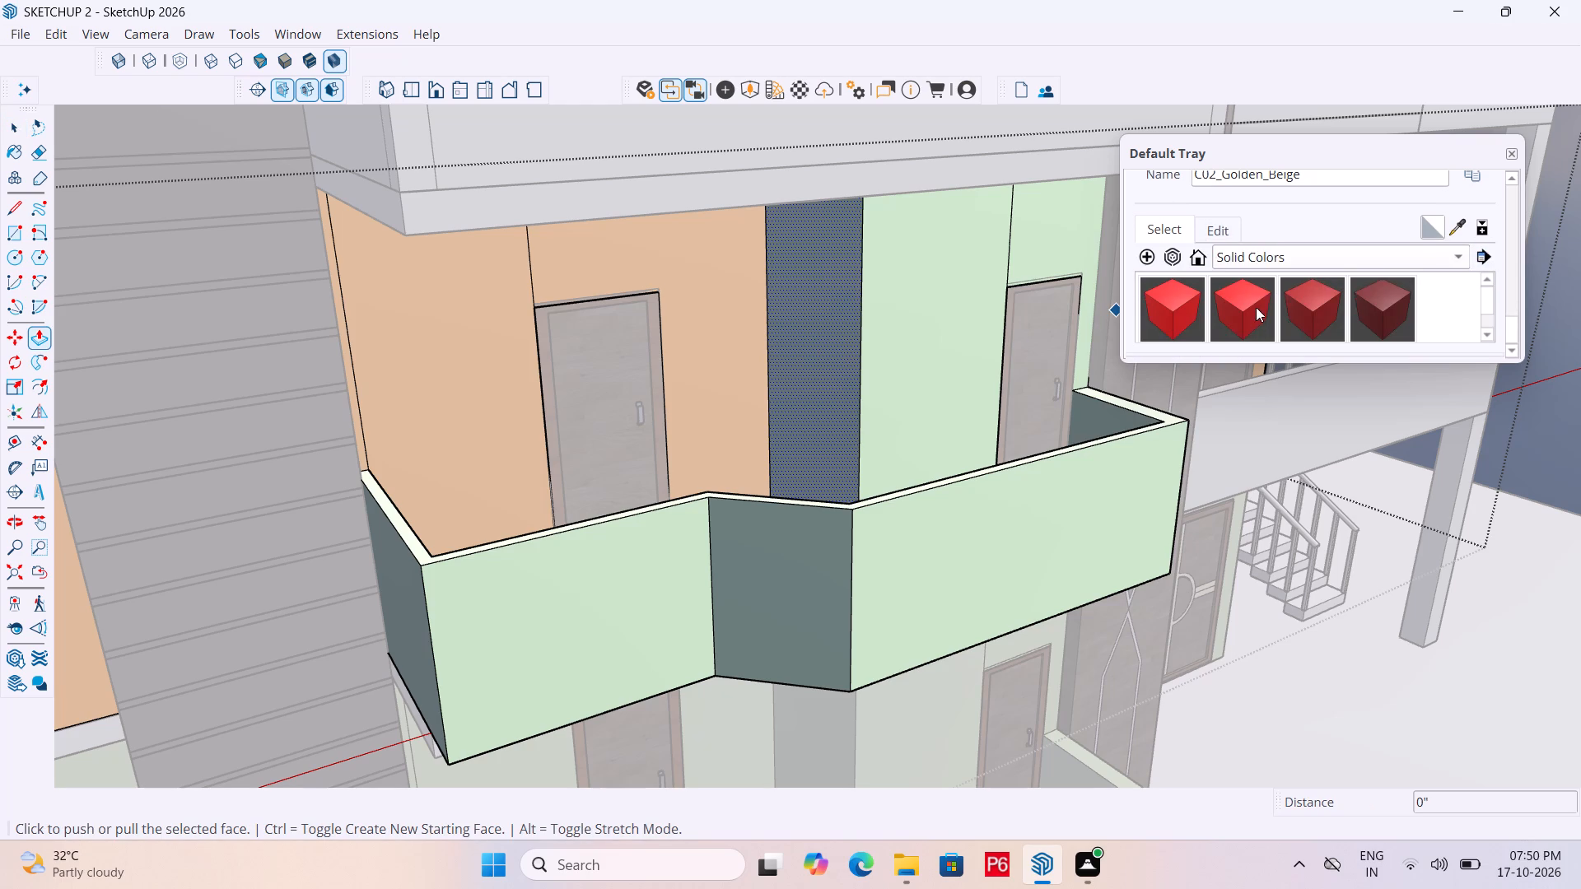
pyautogui.scroll(-4, 1268, 289)
pyautogui.scroll(1, 1262, 296)
pyautogui.click(1249, 302)
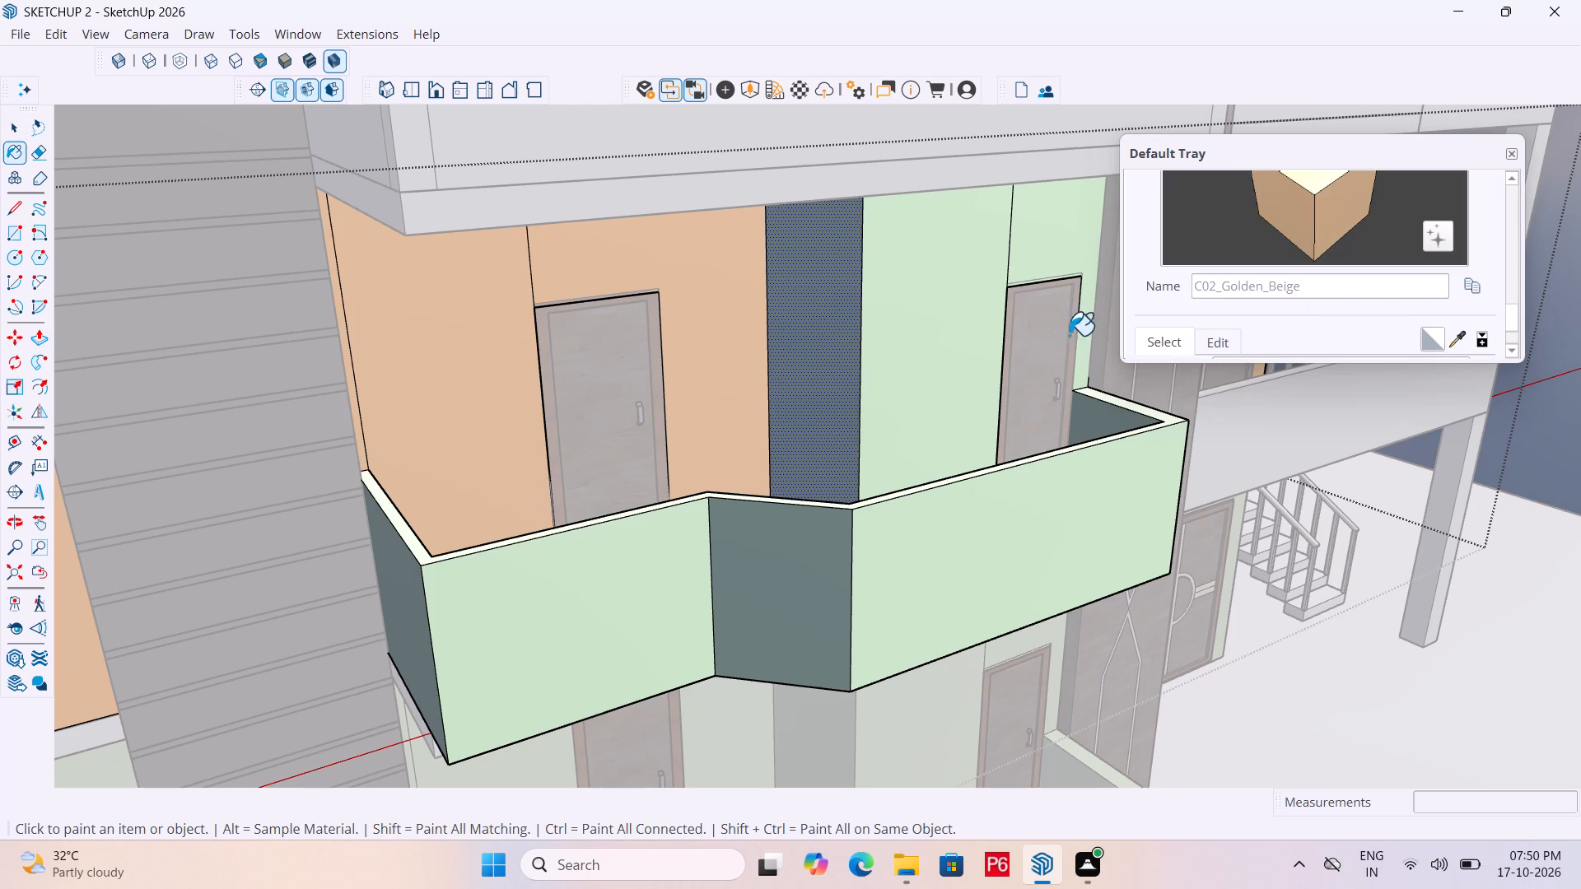
pyautogui.click(846, 344)
pyautogui.click(917, 344)
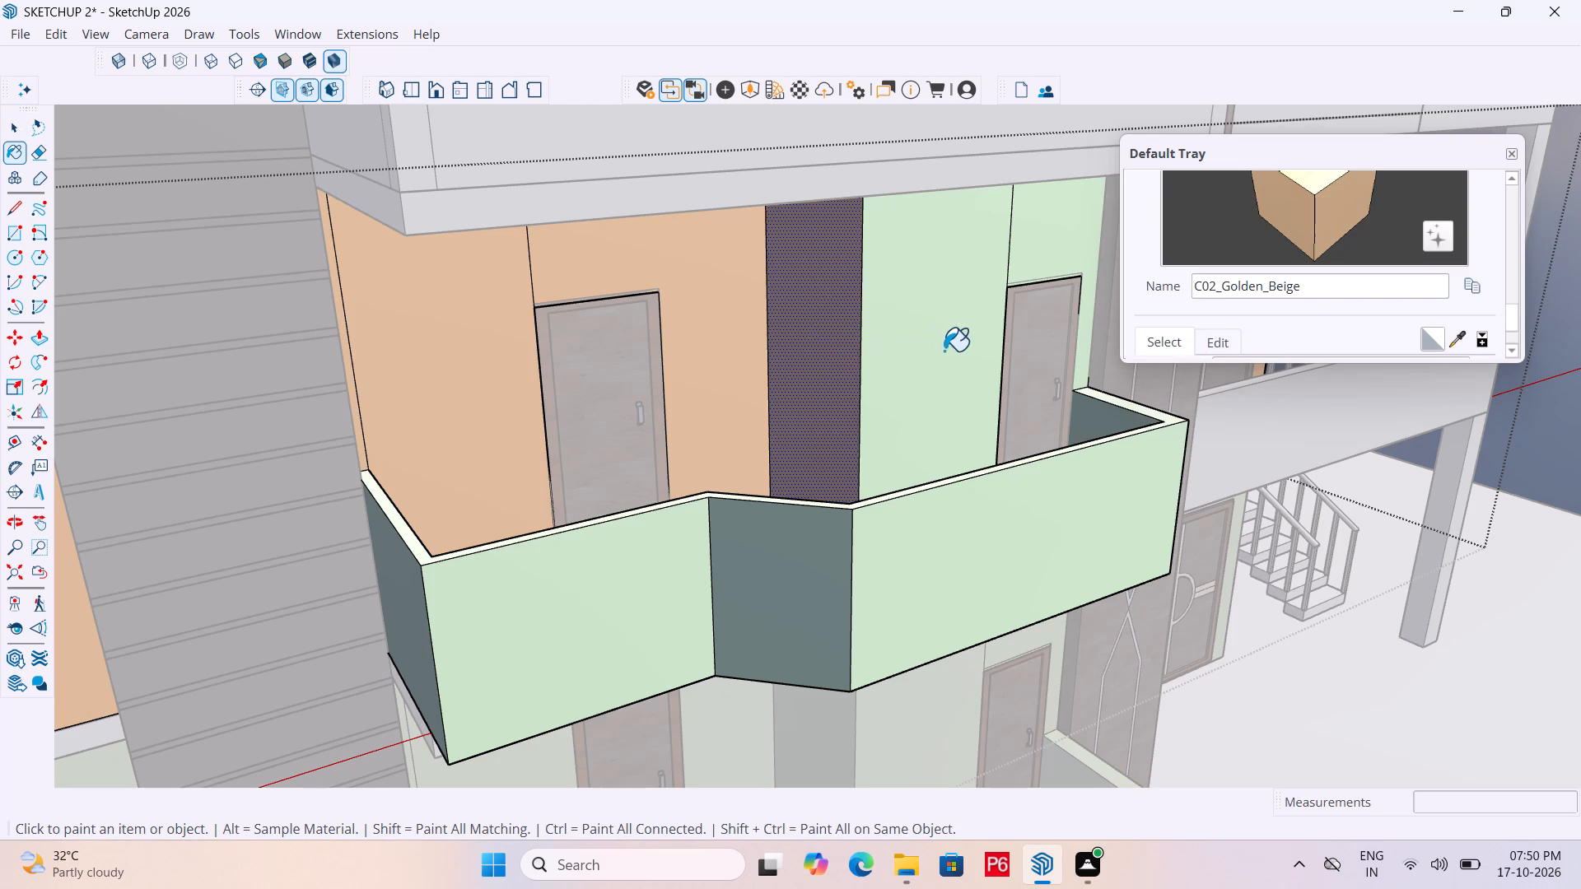
pyautogui.moveTo(934, 351); pyautogui.dragTo(623, 344, button='middle')
pyautogui.moveTo(536, 236); pyautogui.dragTo(547, 233)
pyautogui.scroll(-2, 585, 316)
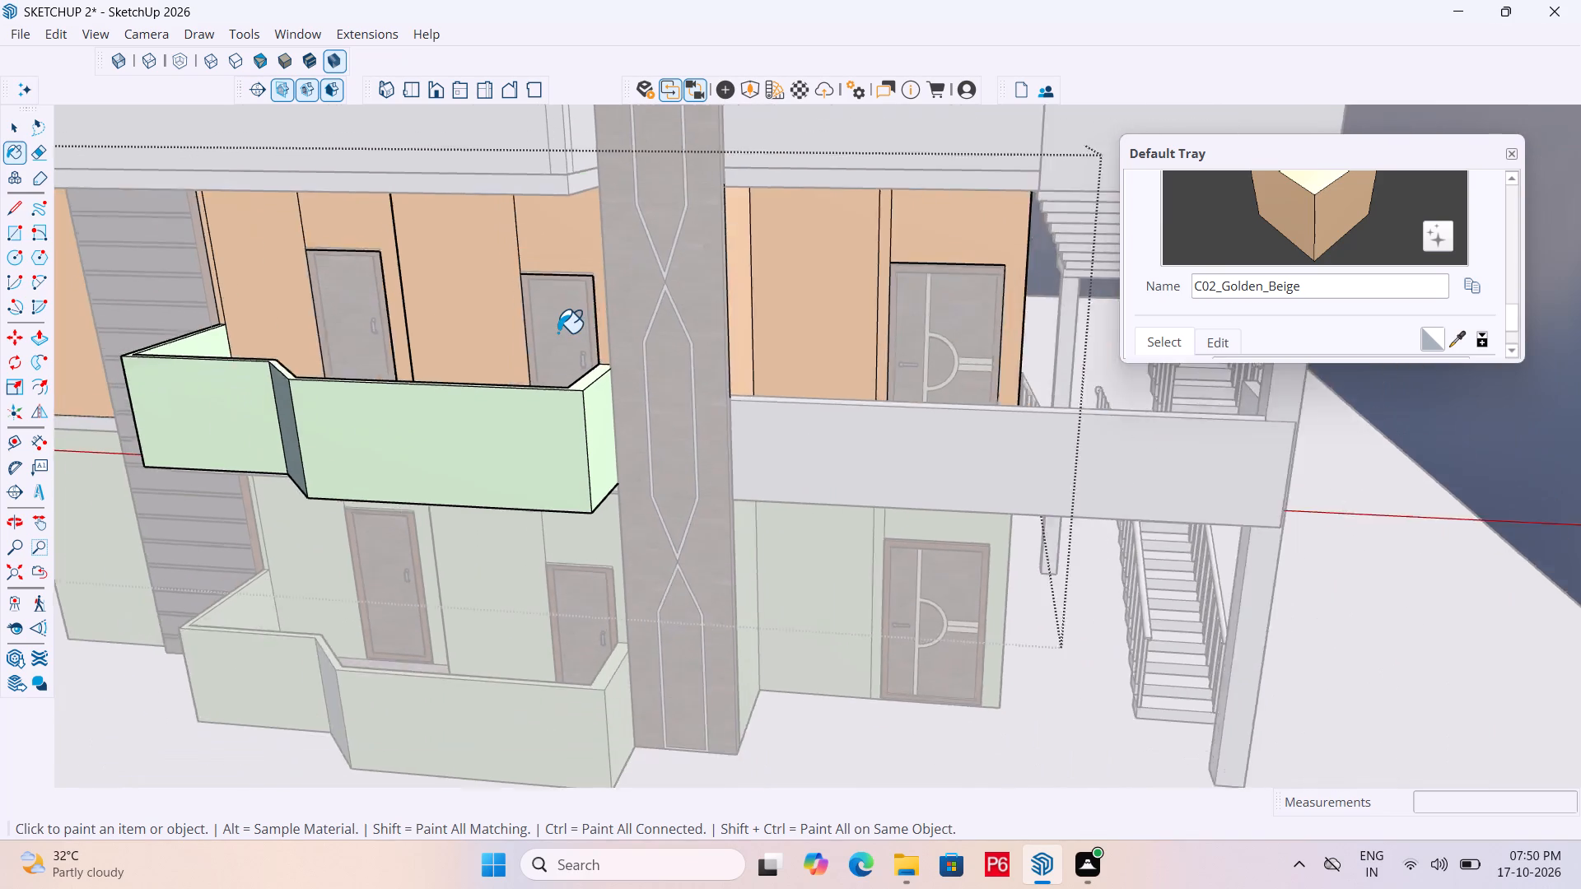
pyautogui.scroll(-4, 557, 333)
pyautogui.scroll(-4, 697, 292)
pyautogui.scroll(5, 426, 496)
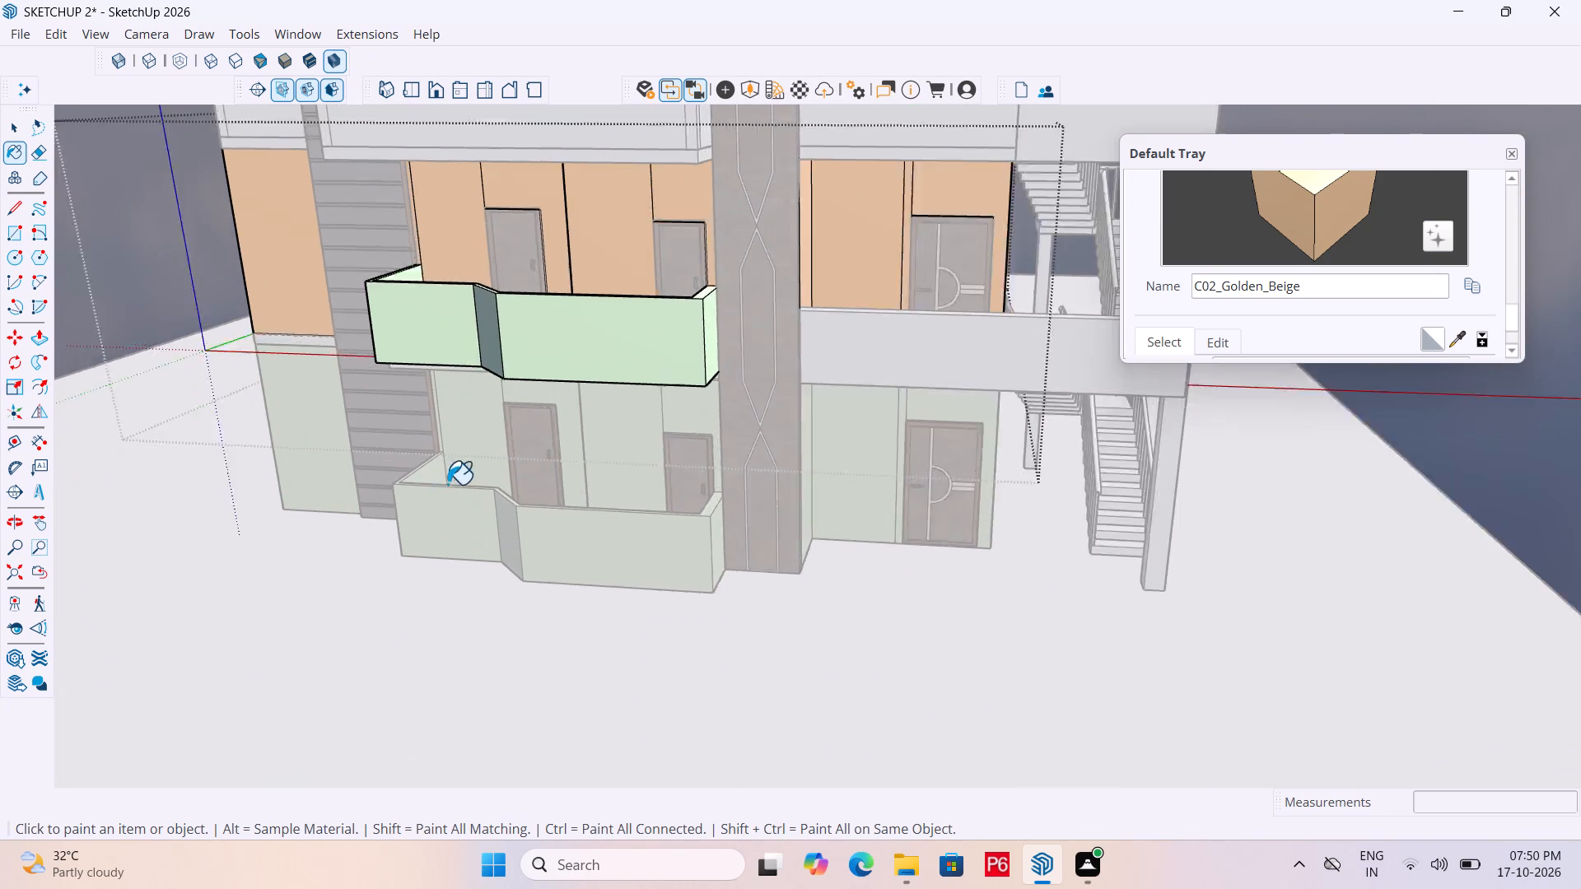
pyautogui.scroll(-1, 784, 435)
pyautogui.scroll(-6, 515, 327)
pyautogui.press('space')
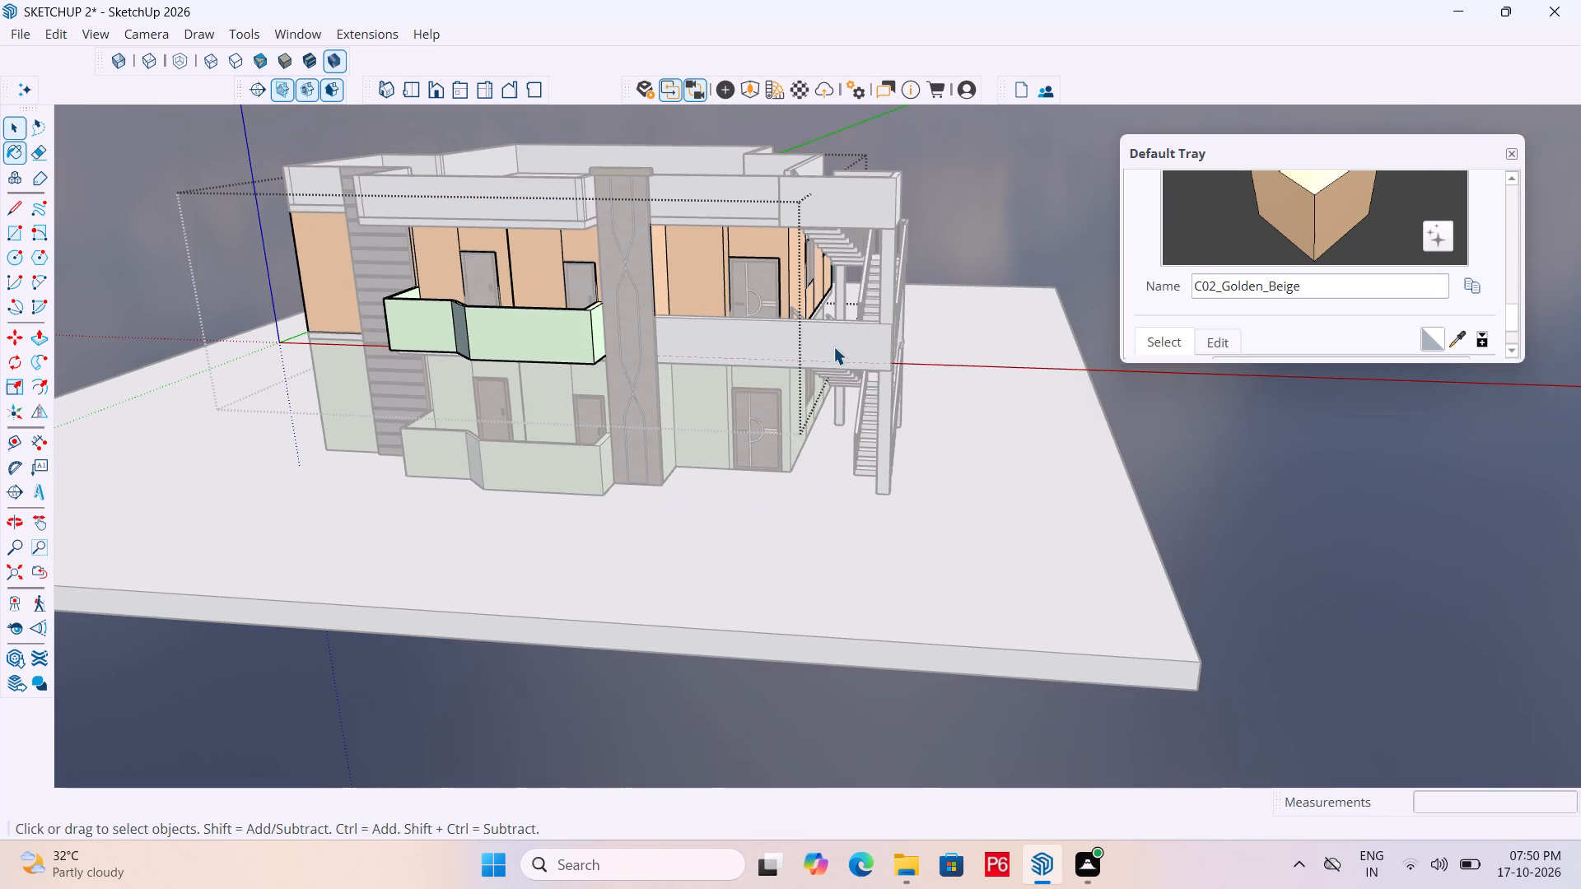
pyautogui.click(1271, 444)
# Paint the missed pale green wall strip at the far end of the first-floor long balcony with C02_Golden_Beige.
pyautogui.moveTo(904, 404); pyautogui.dragTo(345, 403, button='middle')
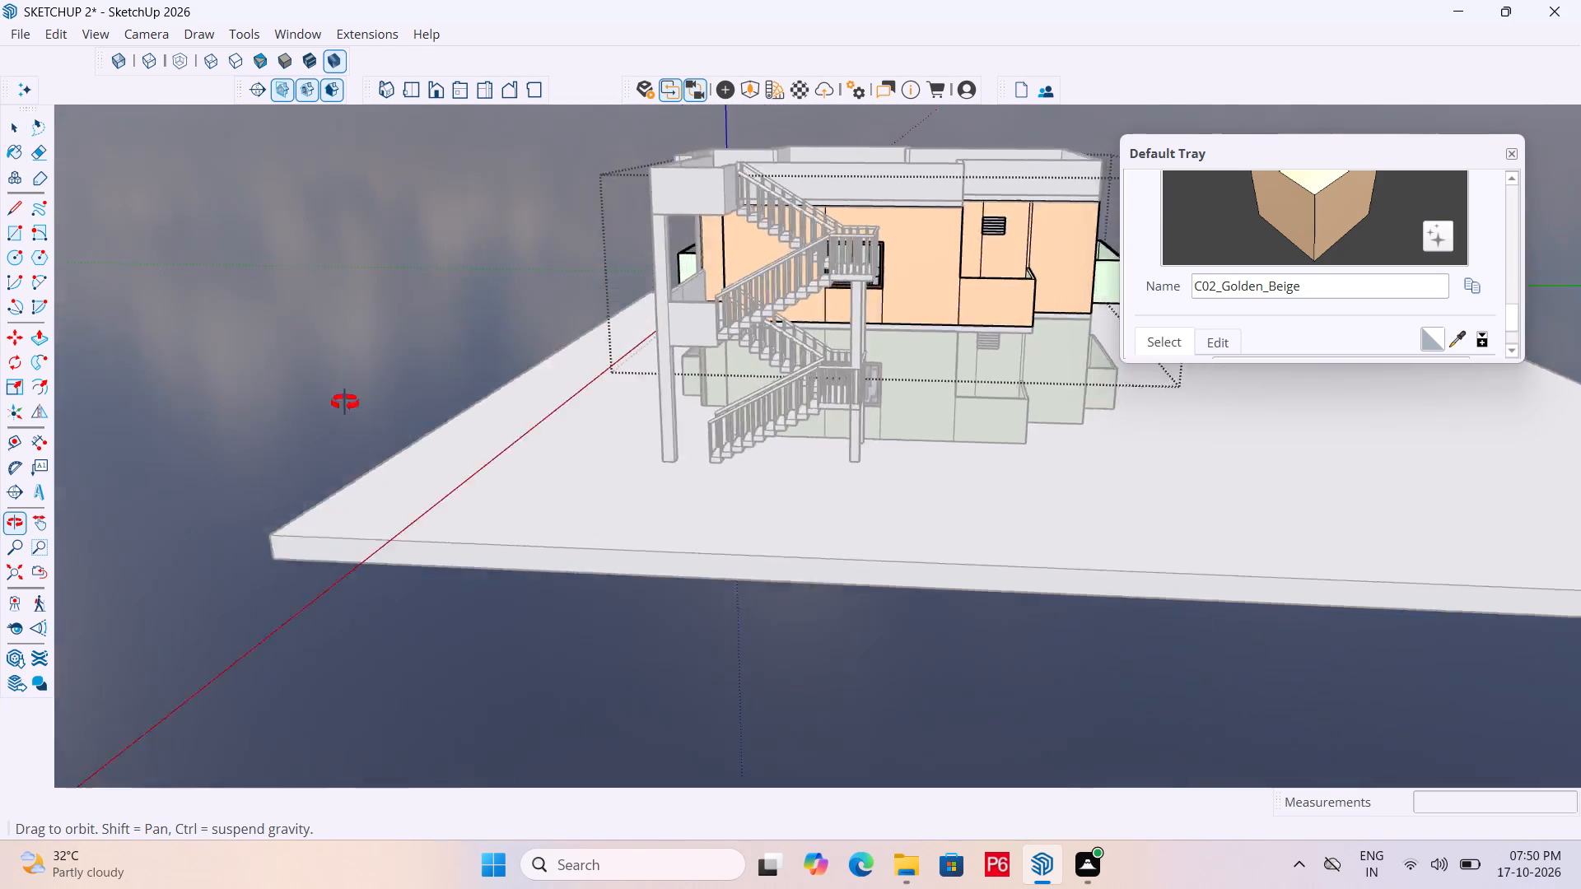
pyautogui.moveTo(345, 403); pyautogui.dragTo(1220, 400, button='middle')
pyautogui.moveTo(281, 359); pyautogui.dragTo(1120, 375, button='middle')
pyautogui.moveTo(576, 391); pyautogui.dragTo(879, 391, button='middle')
pyautogui.moveTo(700, 330); pyautogui.dragTo(323, 318, button='middle')
pyautogui.scroll(-1, 694, 330)
pyautogui.scroll(5, 674, 310)
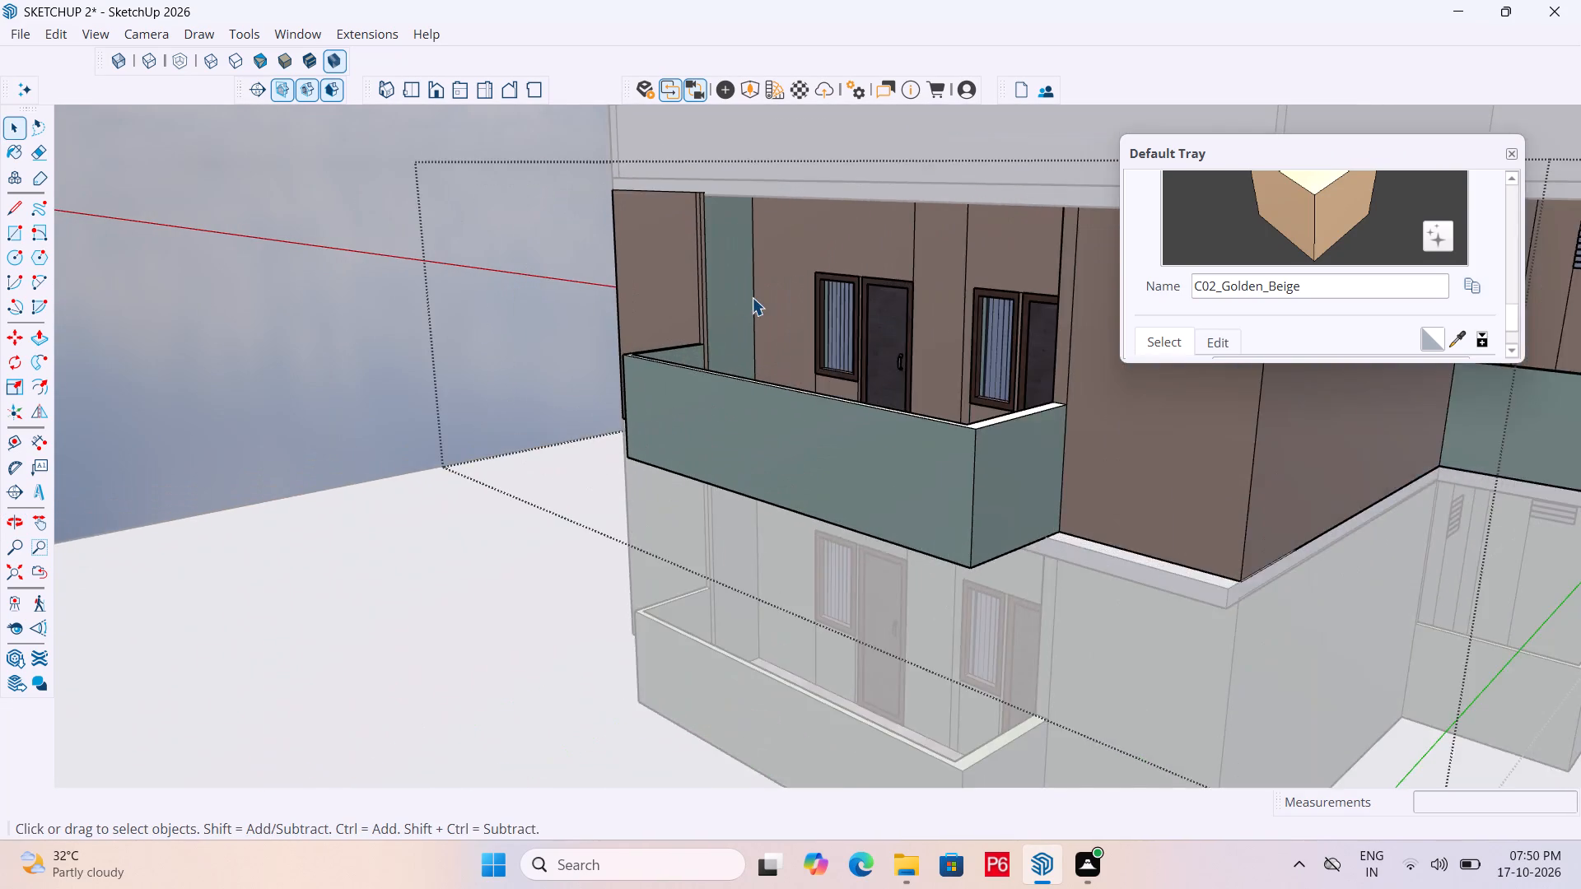
pyautogui.scroll(3, 752, 297)
pyautogui.press('space')
pyautogui.doubleClick(706, 310)
pyautogui.doubleClick(707, 286)
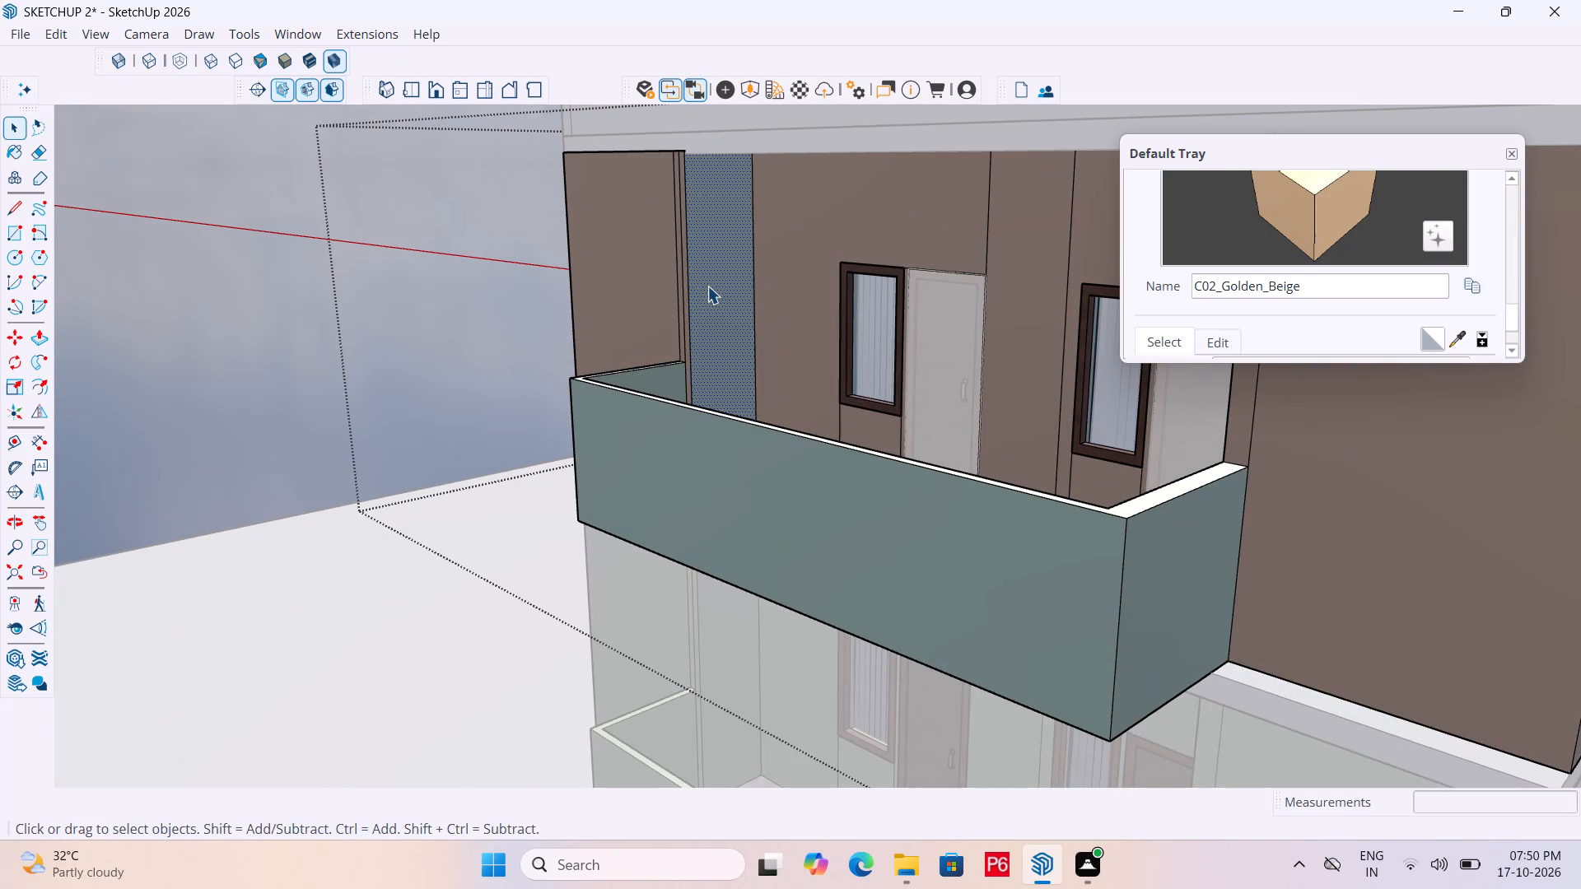
pyautogui.press('p')
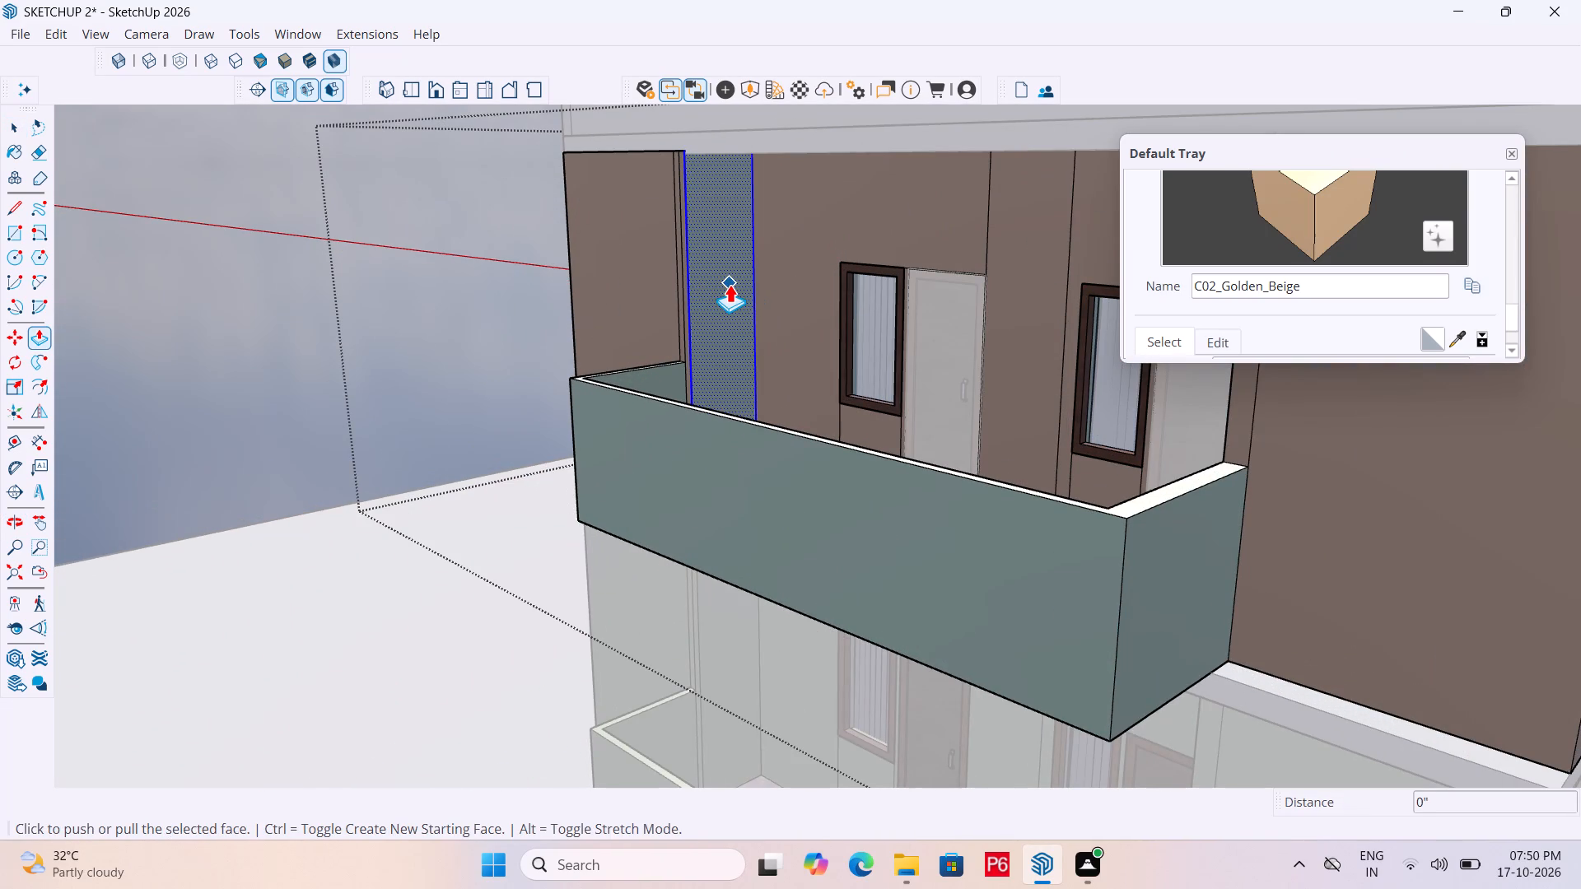
pyautogui.press('b')
pyautogui.click(711, 272)
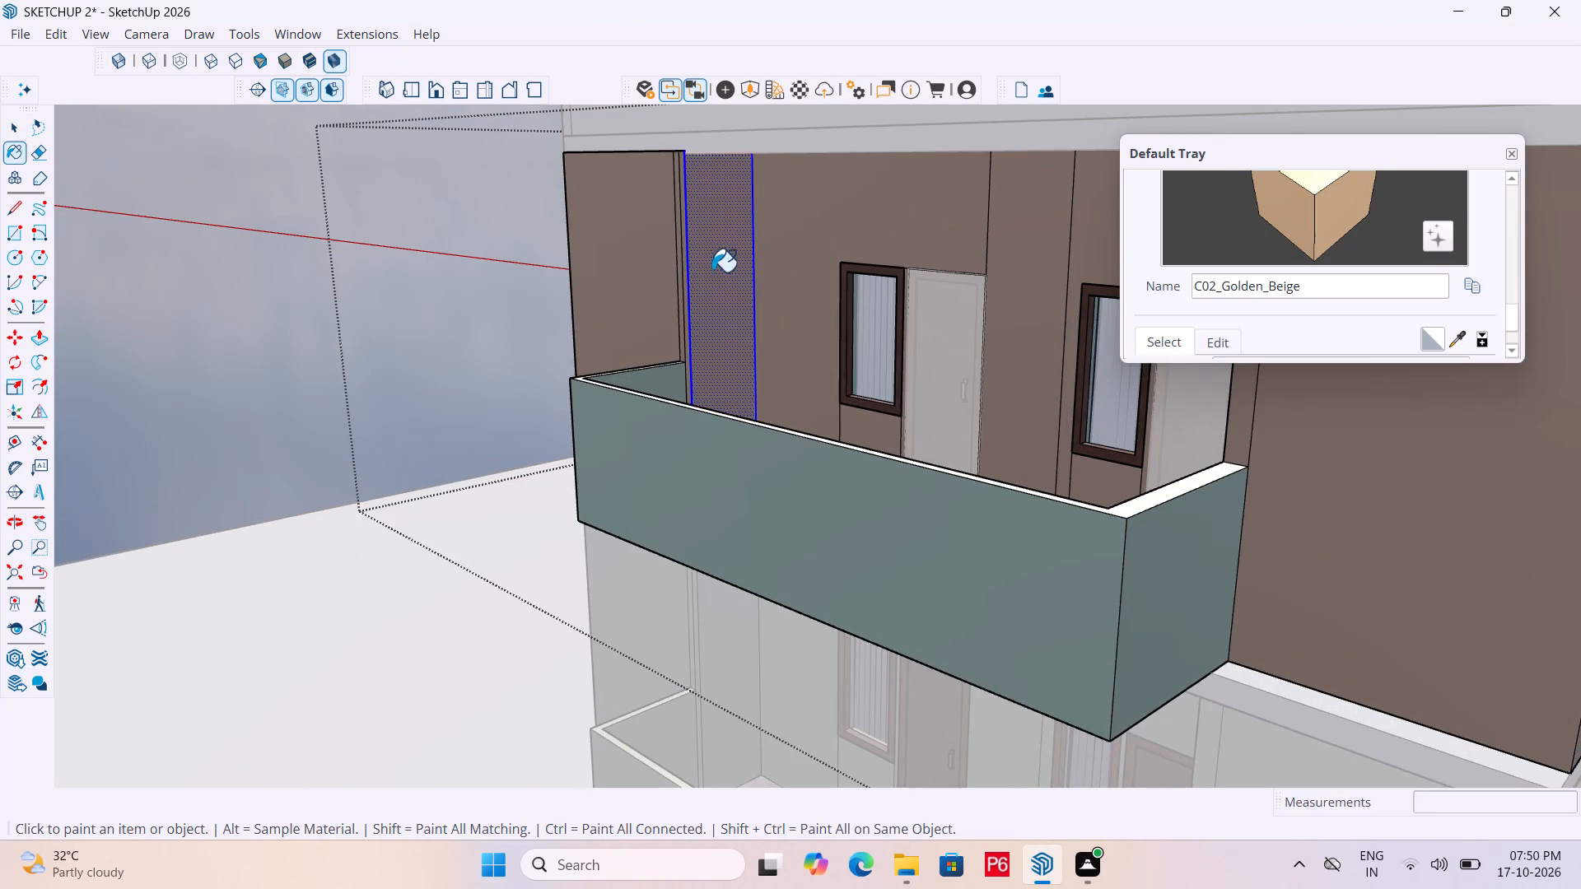
pyautogui.scroll(-5, 637, 285)
pyautogui.press('space')
pyautogui.scroll(-3, 622, 426)
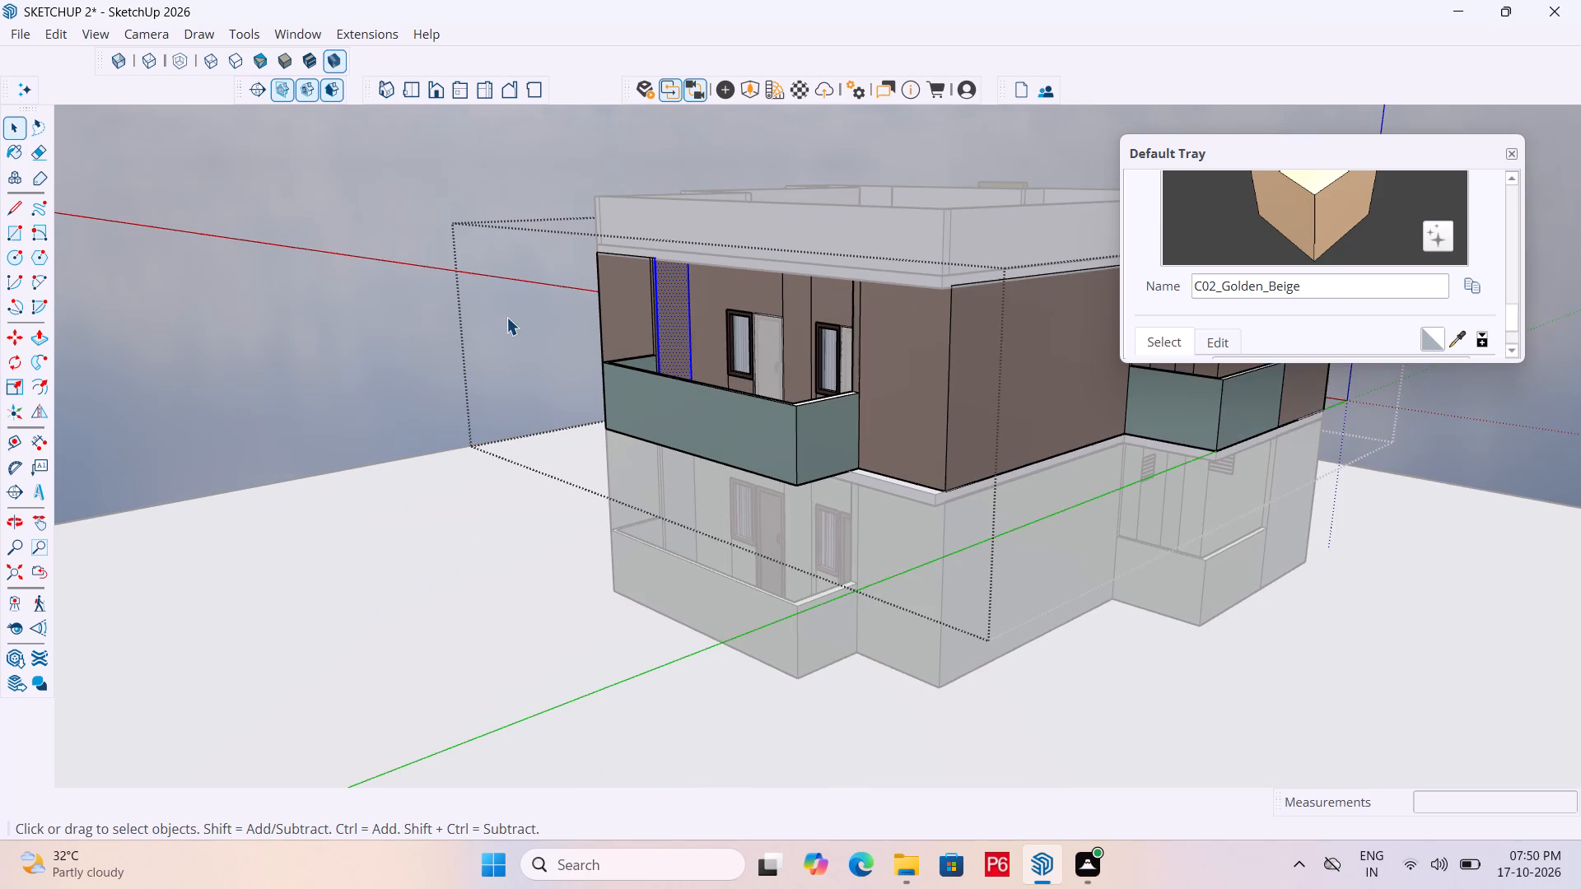
pyautogui.click(506, 317)
pyautogui.click(357, 322)
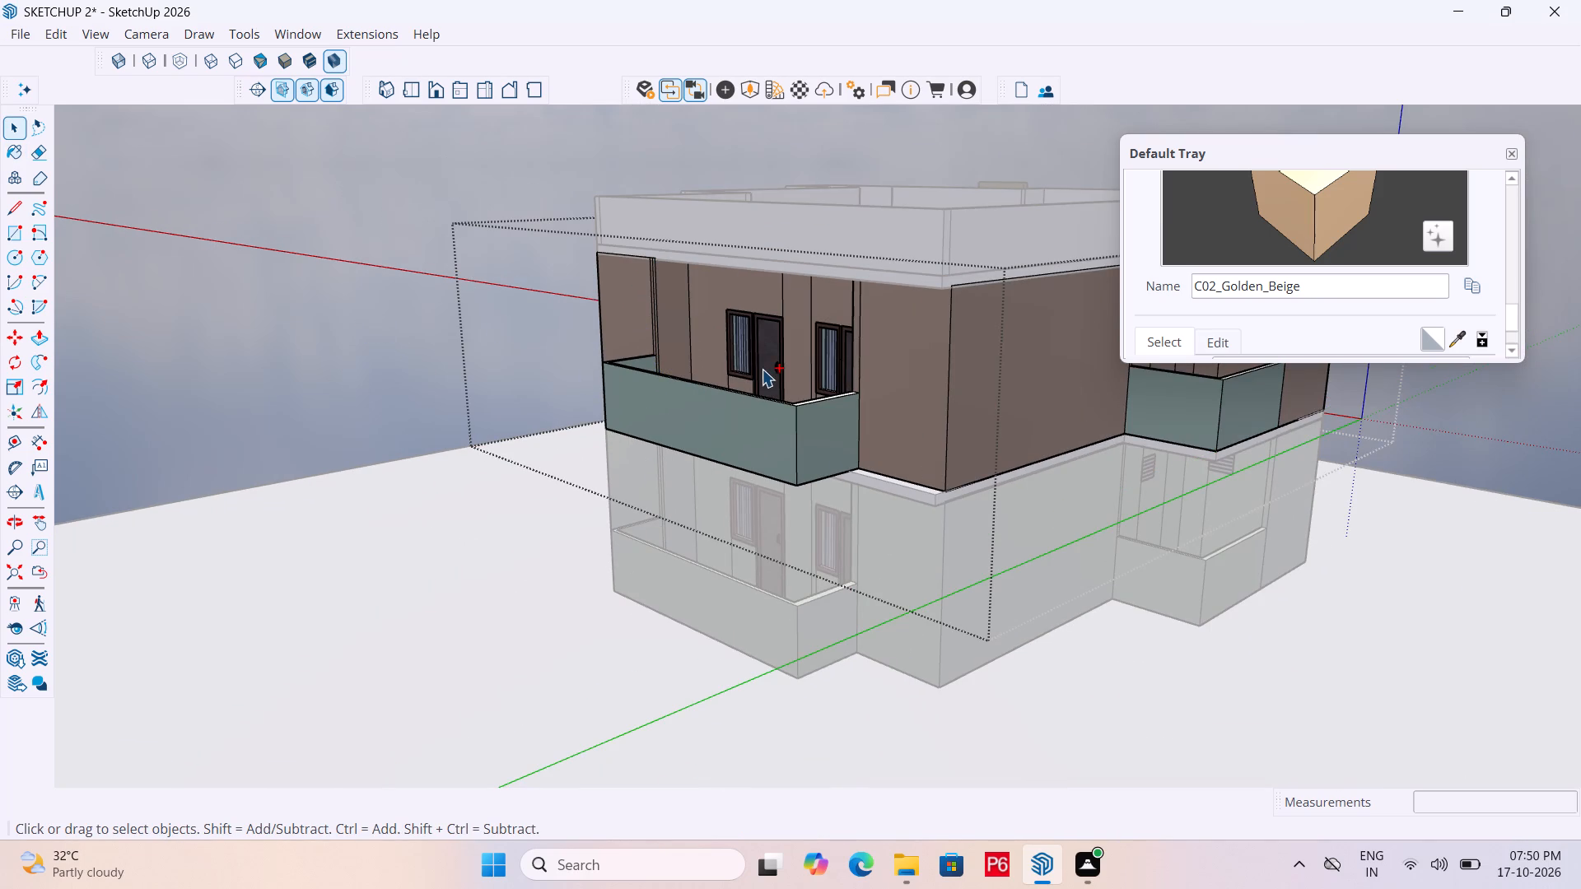
# Save the model.
pyautogui.hotkey('ctrl', 's')
pyautogui.hotkey('ctrl', 's')
# Close the first-floor group and open the ground-floor walls group for editing.
pyautogui.scroll(-1, 1049, 478)
pyautogui.moveTo(1047, 477); pyautogui.dragTo(377, 444, button='middle')
pyautogui.press('space')
pyautogui.click(1173, 412)
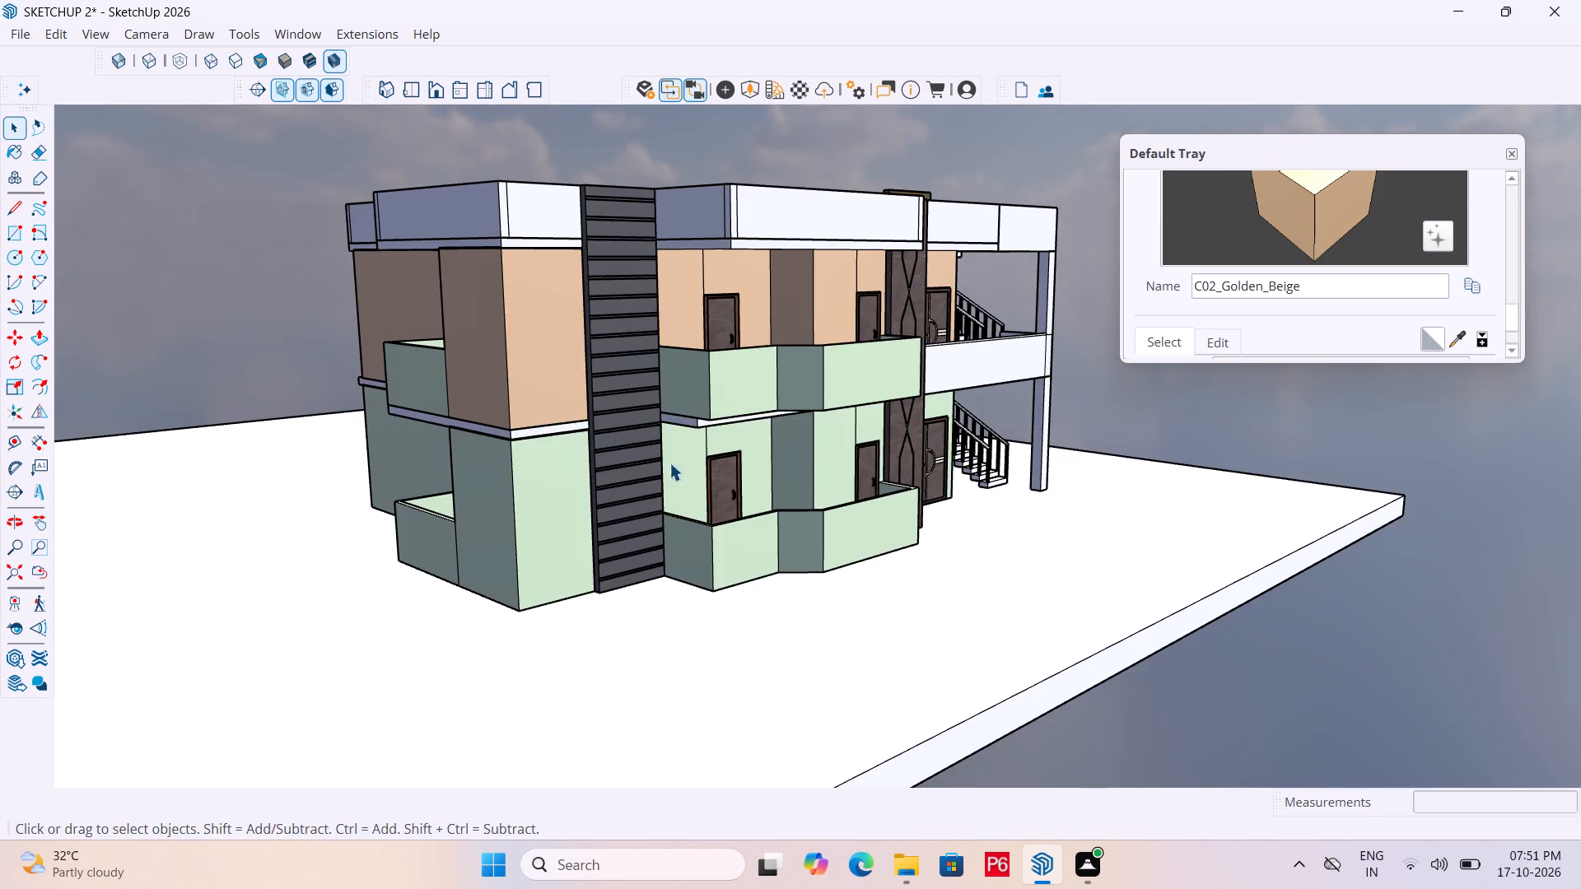
pyautogui.moveTo(669, 463); pyautogui.dragTo(708, 413, button='middle')
pyautogui.scroll(4, 669, 429)
pyautogui.click(541, 431)
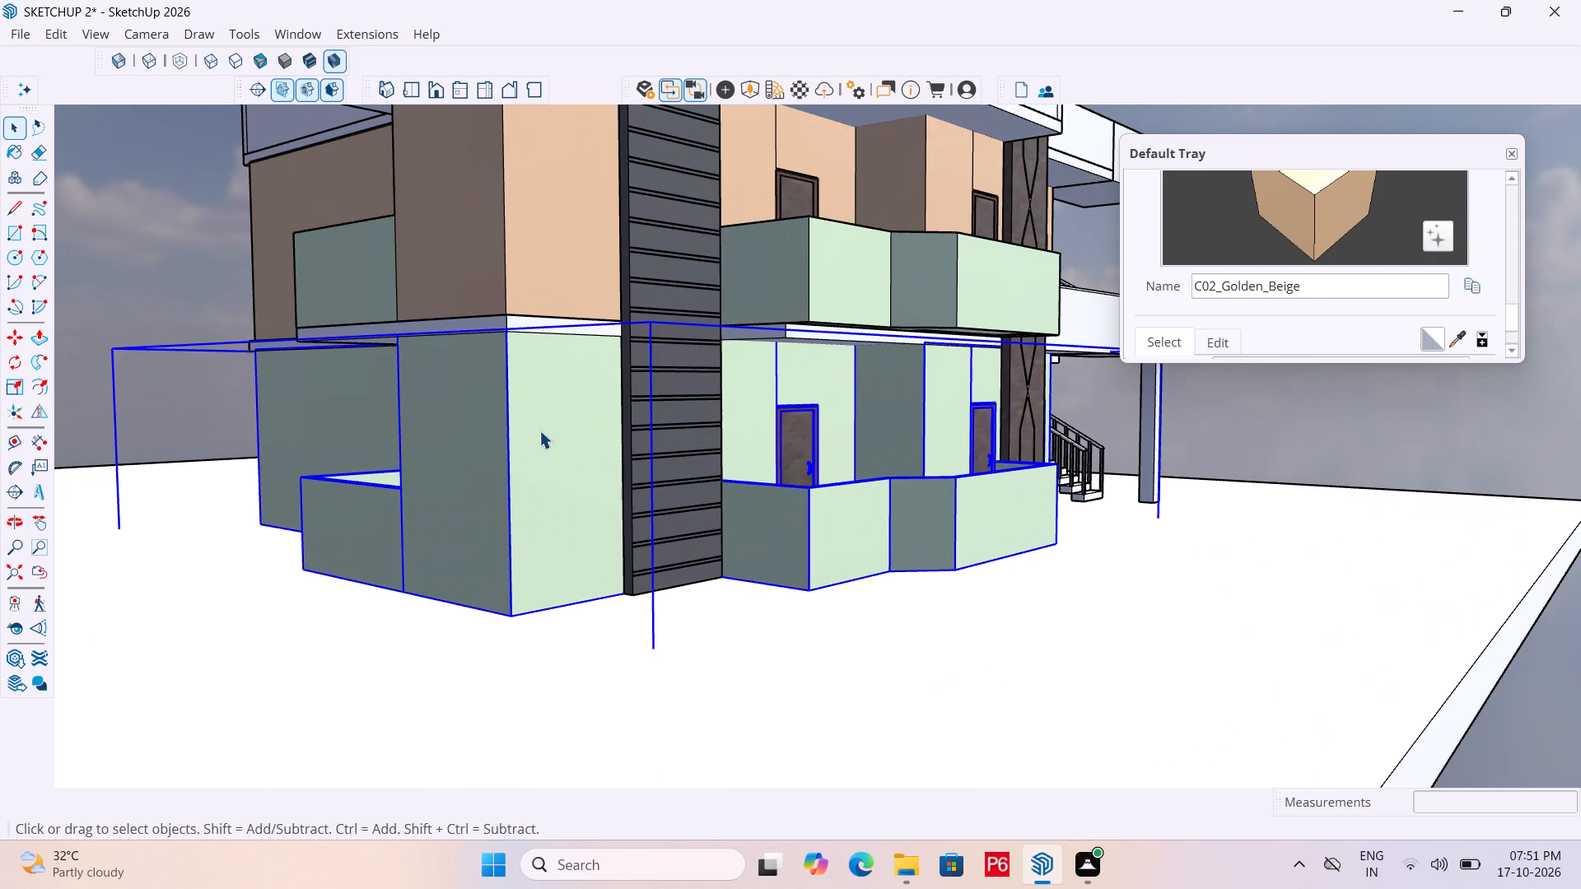
pyautogui.doubleClick(539, 431)
pyautogui.click(521, 421)
pyautogui.doubleClick(525, 418)
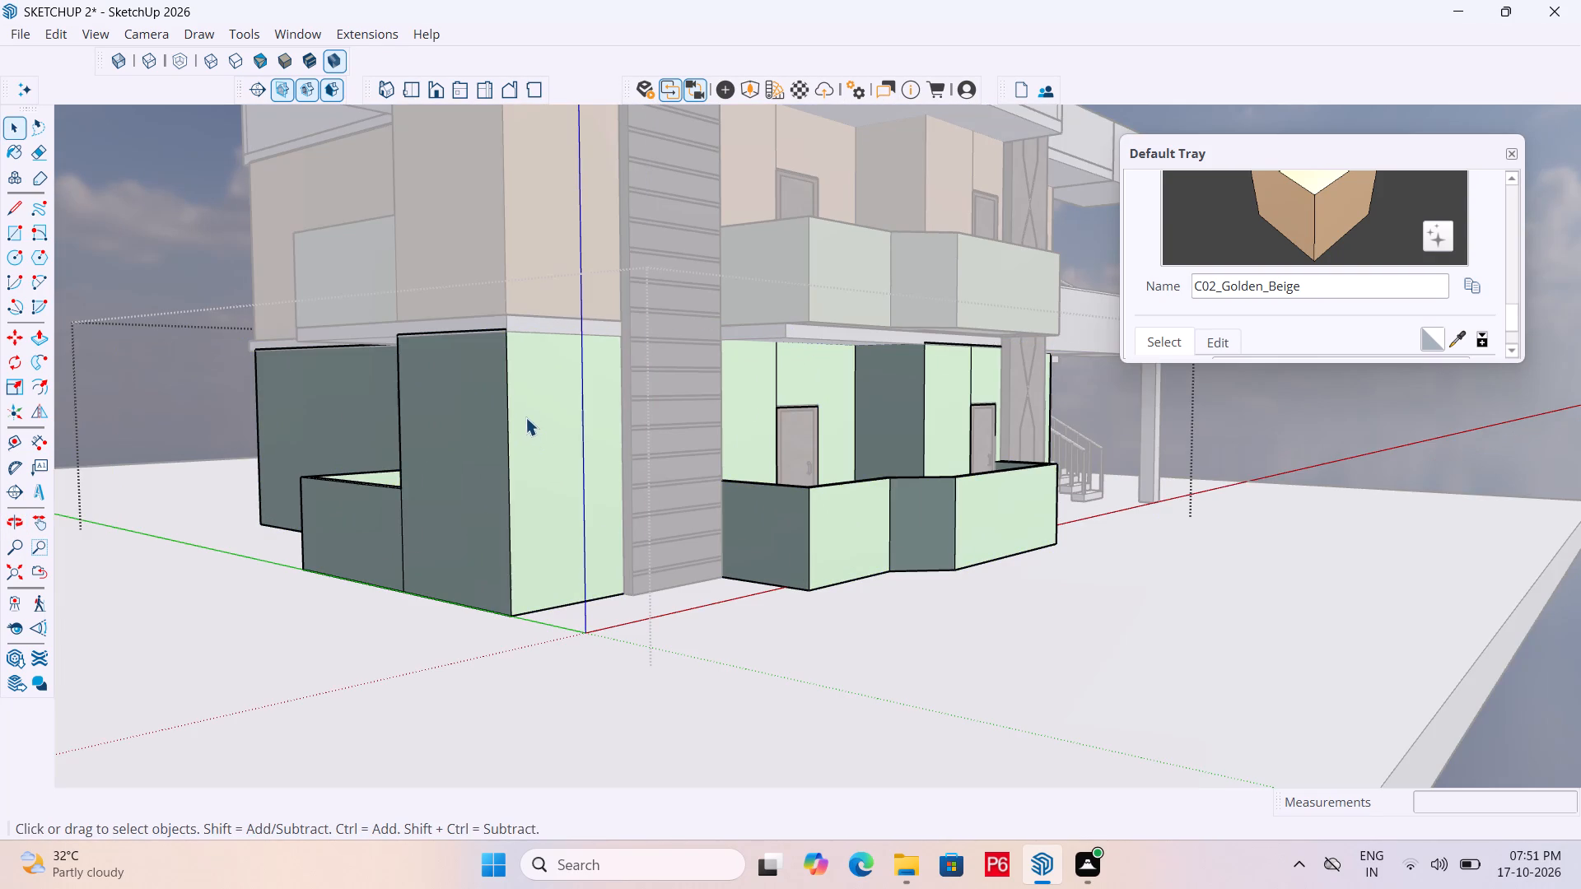
# Paint the ground-floor corner face beside the slatted cladding, the adjoining outer wall and the large side wall with C02_Golden_Beige.
pyautogui.click(543, 395)
pyautogui.scroll(-1, 1337, 296)
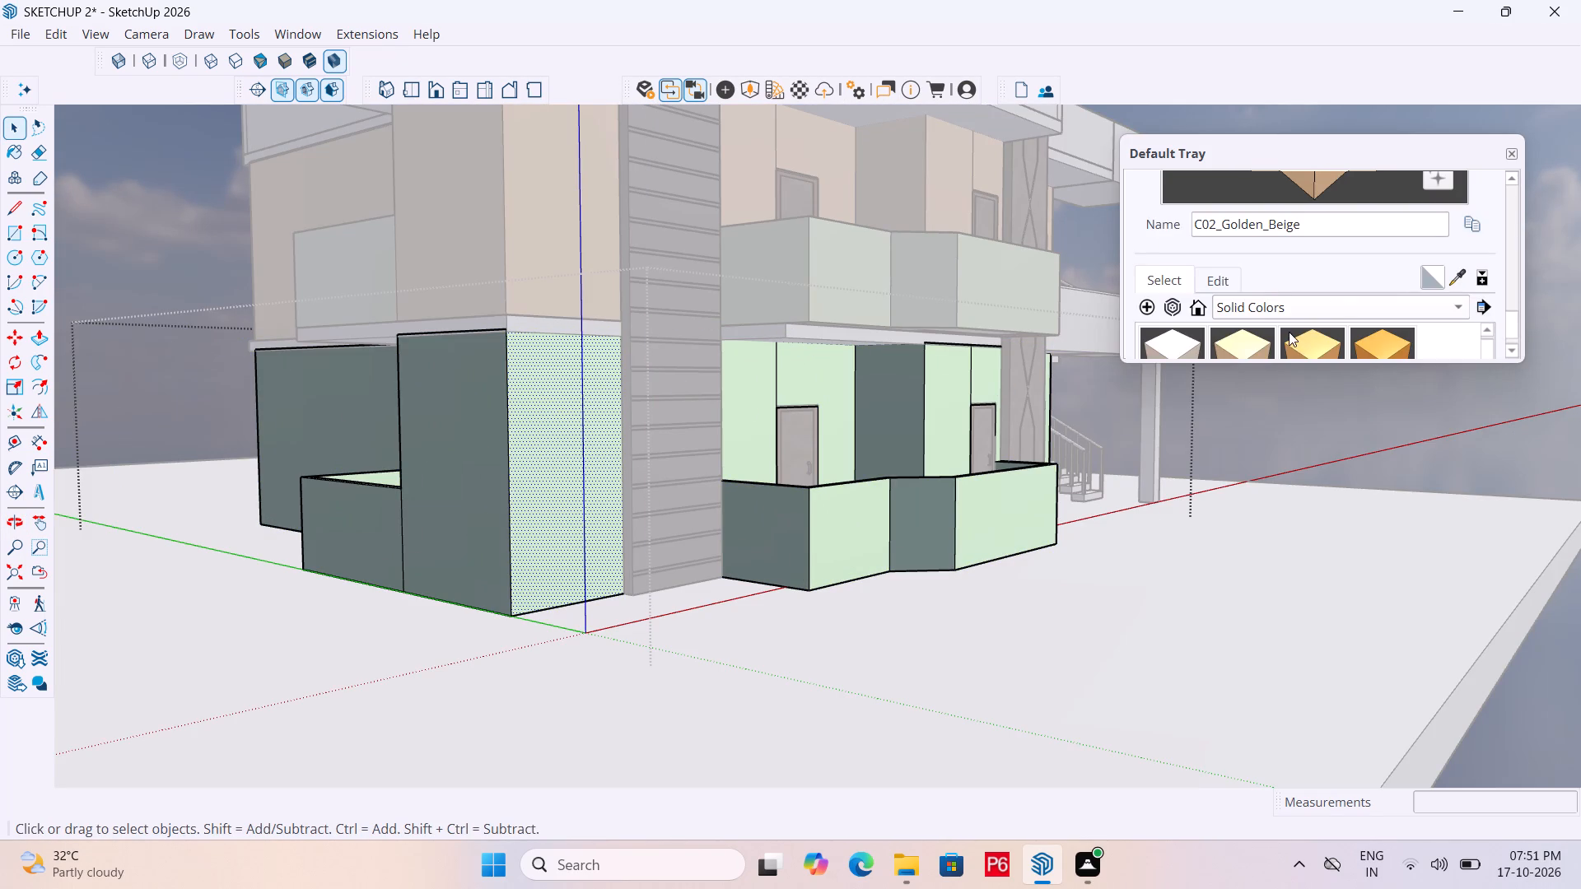
pyautogui.scroll(-1, 1289, 332)
pyautogui.press('p')
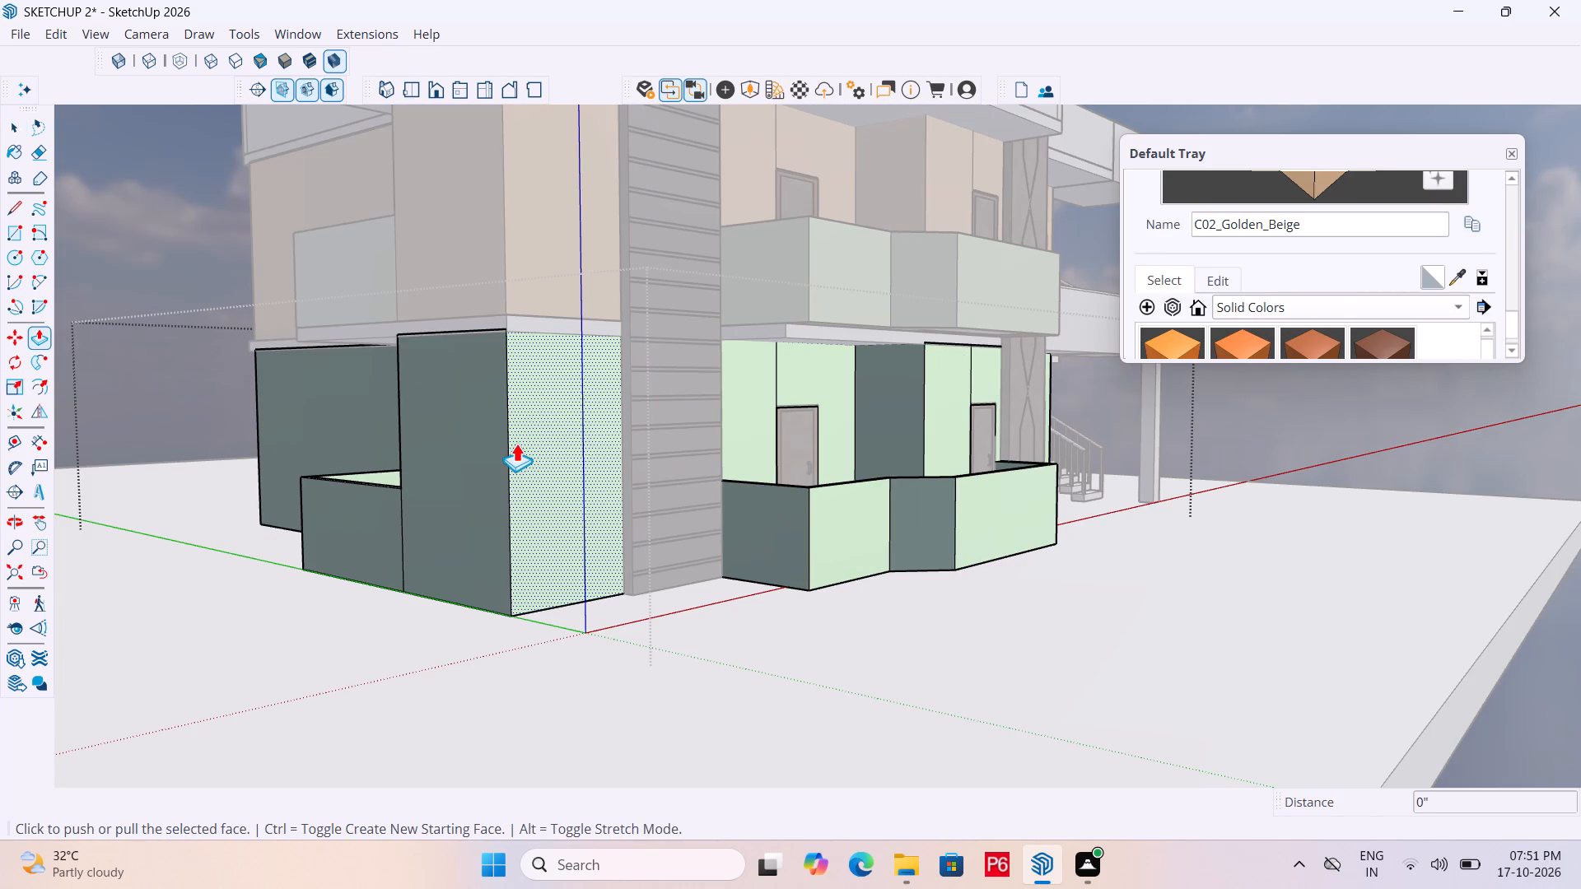
pyautogui.press('b')
pyautogui.click(555, 431)
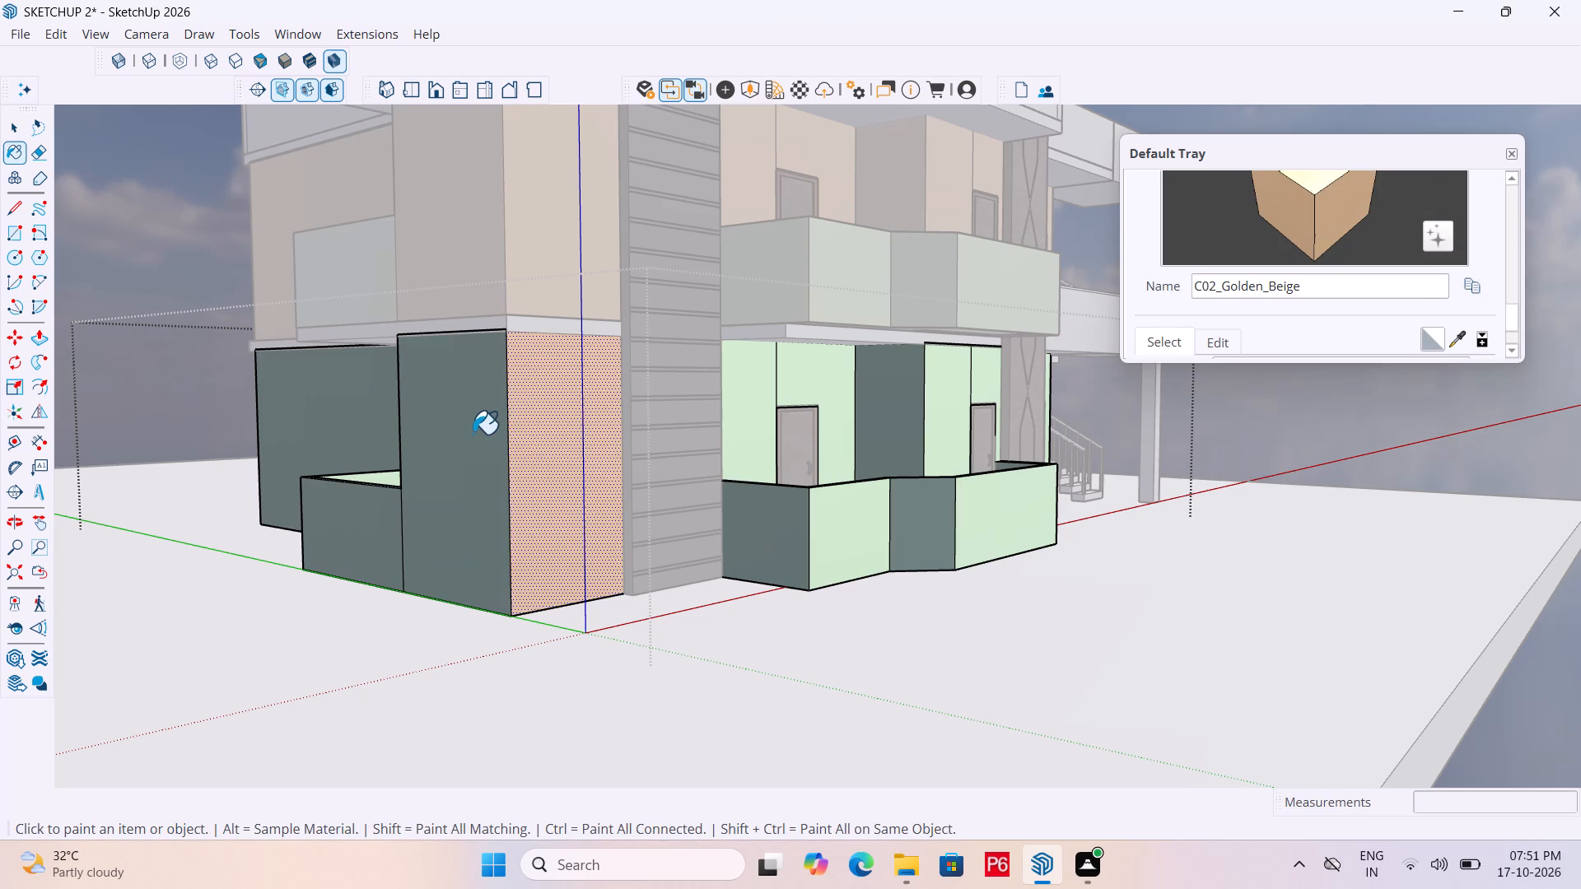
pyautogui.click(465, 434)
pyautogui.moveTo(410, 434); pyautogui.dragTo(823, 469, button='middle')
pyautogui.click(811, 465)
# Paint the recessed ground-floor wall faces and narrow strips around both louvred vents behind the small side balcony with C02_Golden_Beige.
pyautogui.scroll(5, 1025, 468)
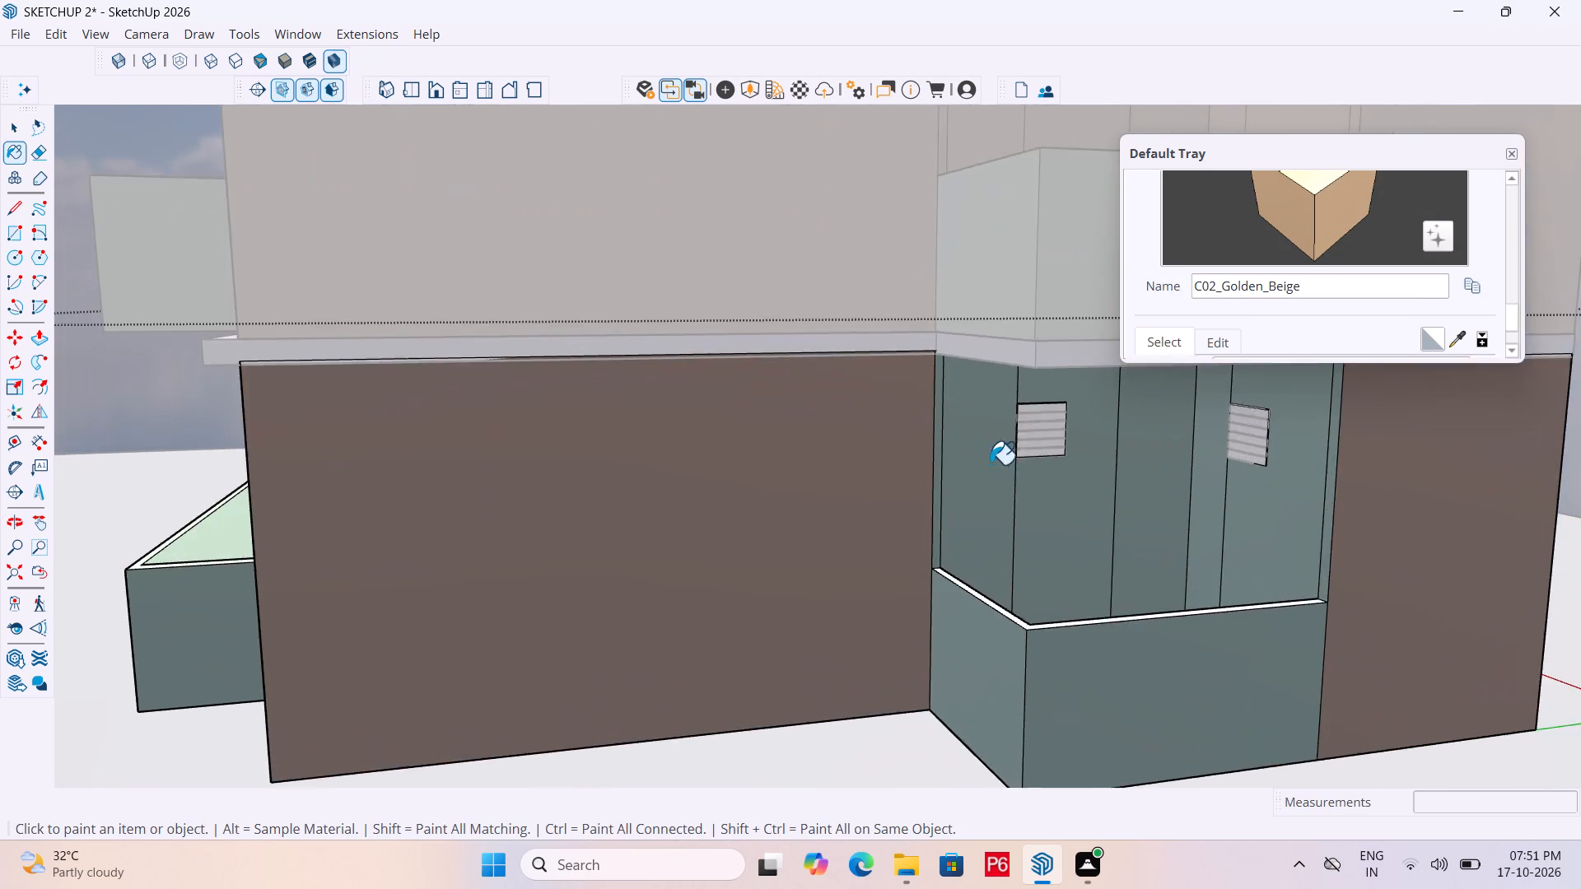
pyautogui.scroll(4, 990, 464)
pyautogui.scroll(4, 904, 441)
pyautogui.moveTo(922, 446); pyautogui.dragTo(1003, 476, button='middle')
pyautogui.click(1020, 431)
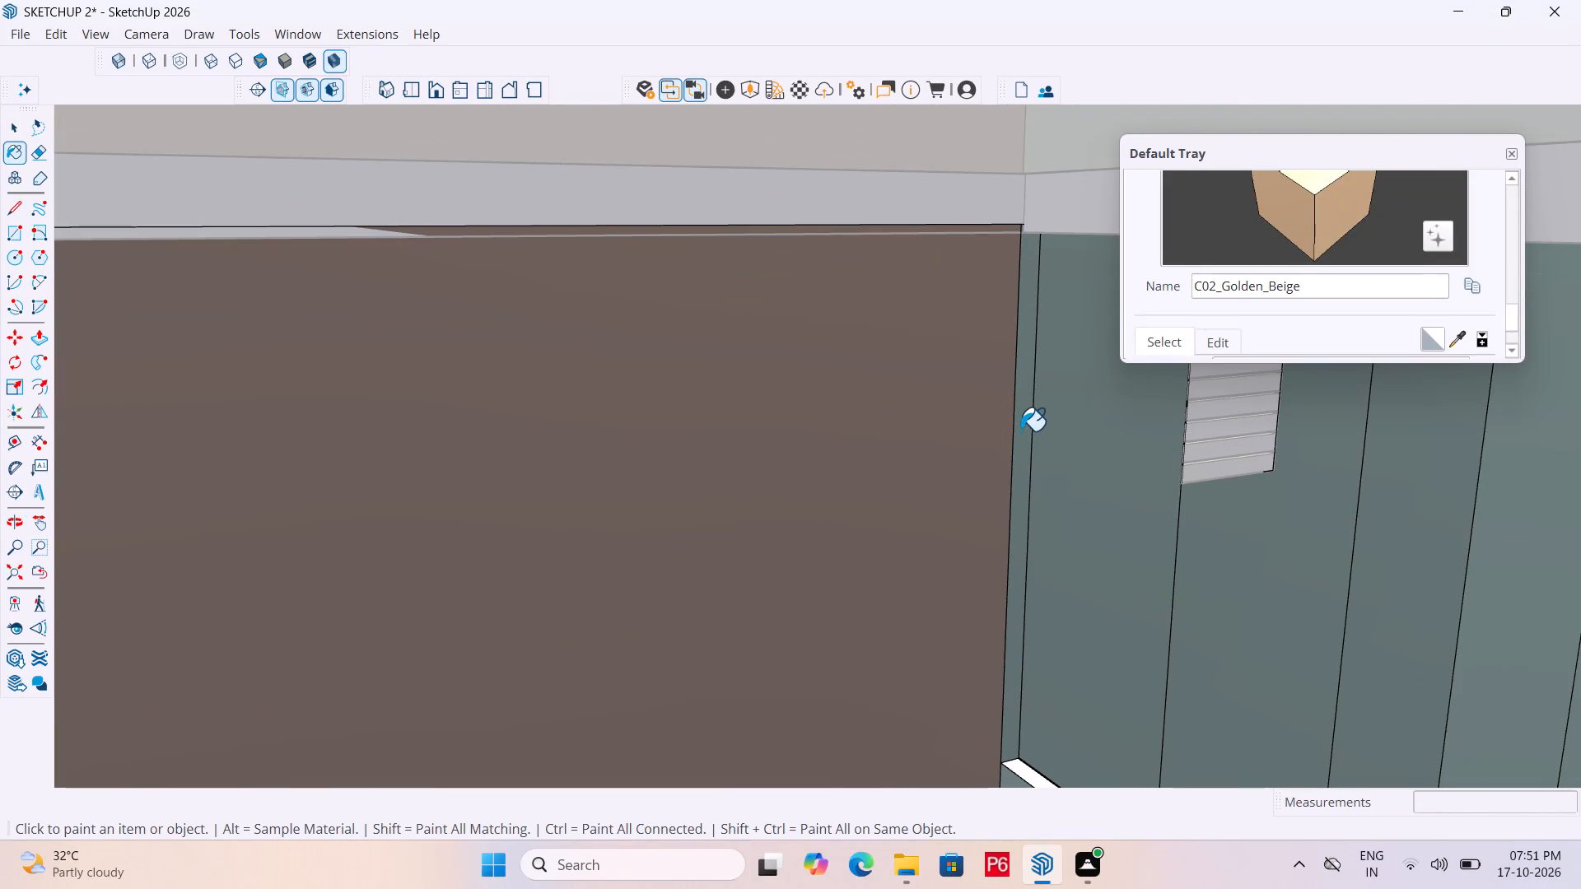
pyautogui.click(1057, 420)
pyautogui.scroll(-6, 641, 363)
pyautogui.click(1038, 557)
pyautogui.click(1155, 530)
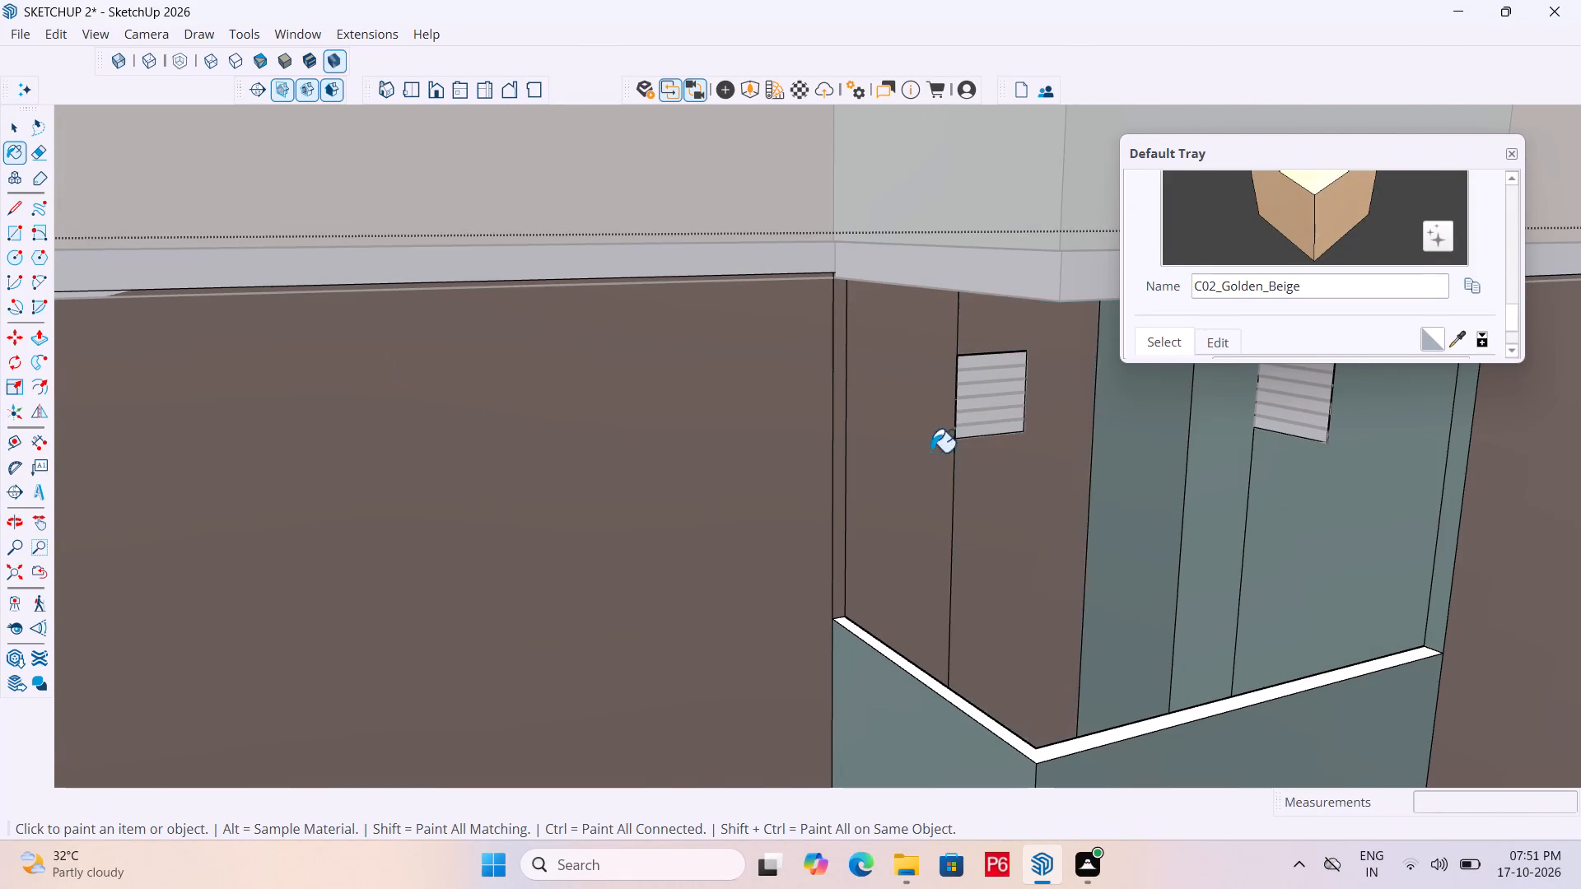
pyautogui.scroll(-3, 782, 471)
pyautogui.scroll(3, 1134, 538)
pyautogui.moveTo(1109, 505); pyautogui.dragTo(1131, 502)
pyautogui.click(1227, 502)
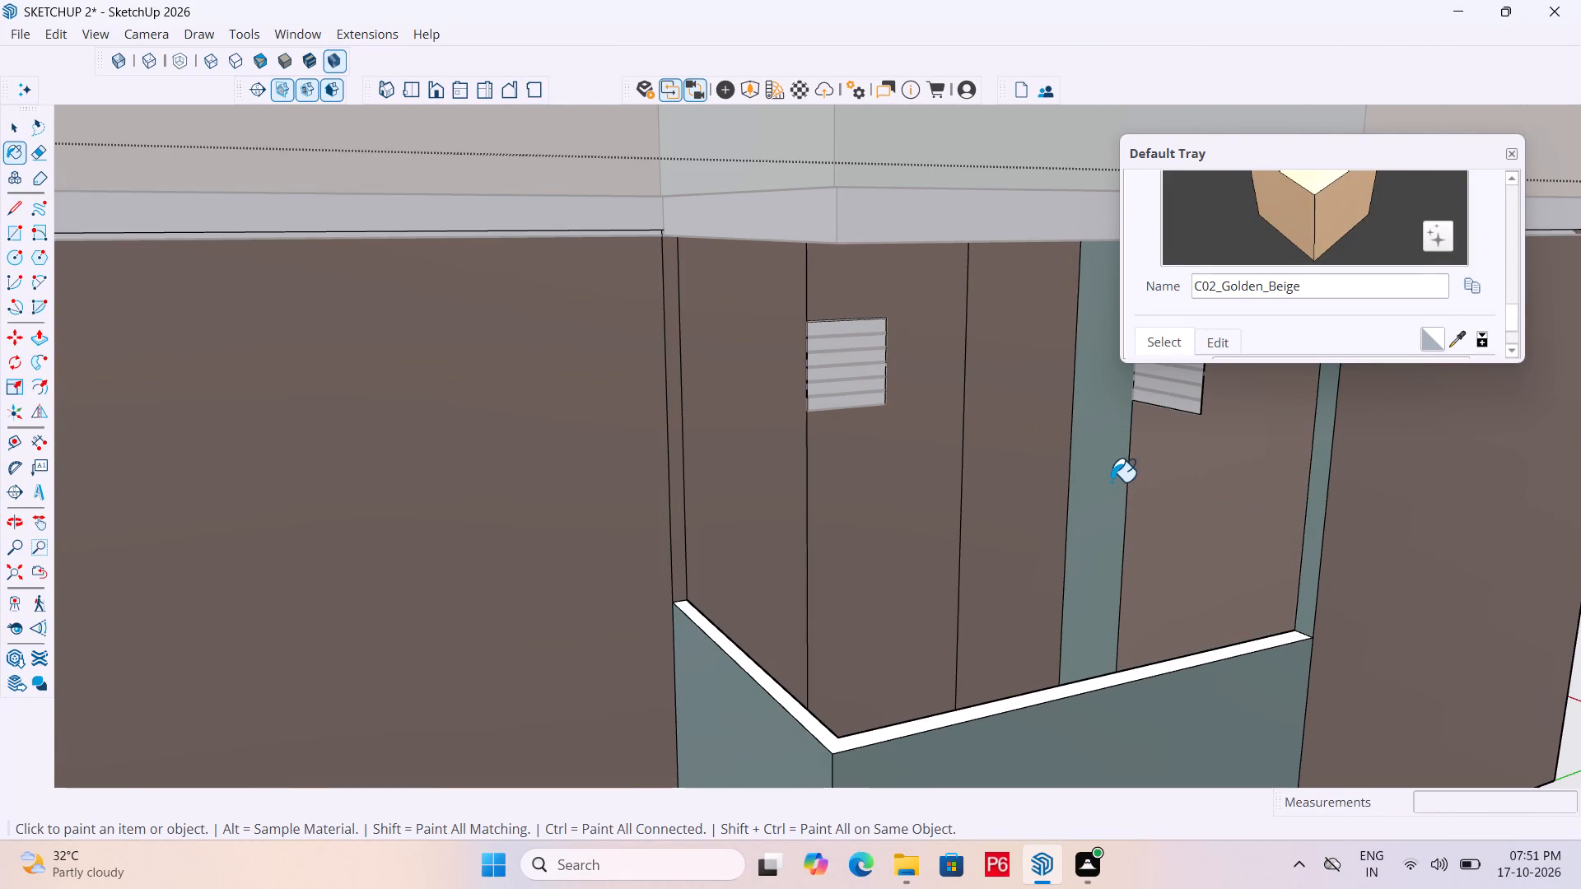
pyautogui.click(1111, 482)
pyautogui.scroll(5, 1296, 501)
pyautogui.click(1336, 503)
pyautogui.scroll(-6, 1024, 531)
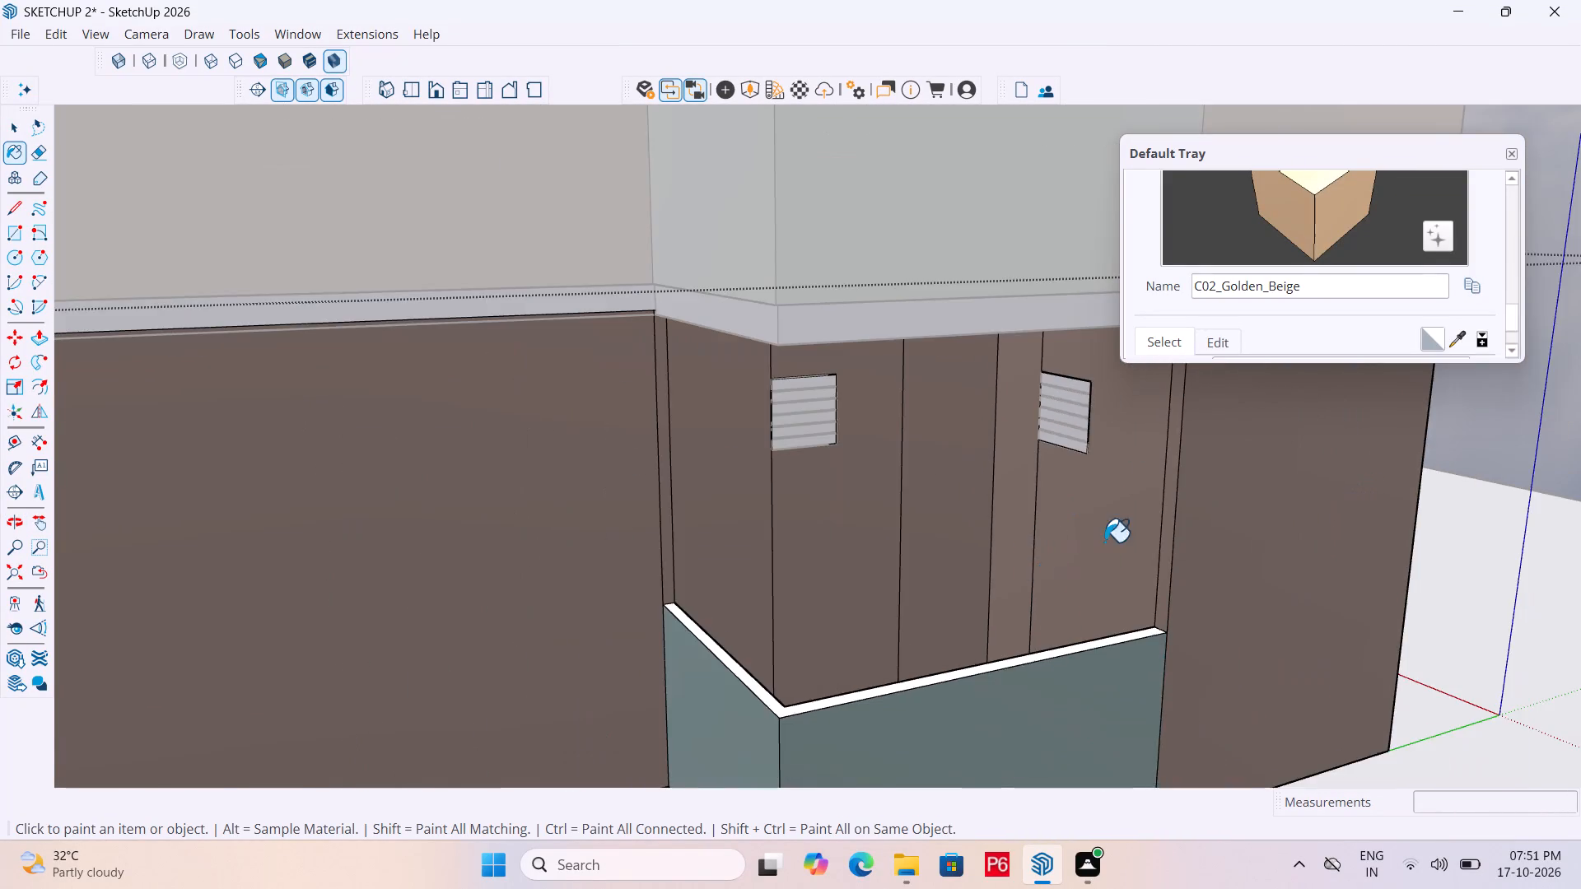
pyautogui.scroll(-11, 1108, 542)
# Paint the ground-floor end wall and the recessed walls around both window-and-door pairs behind the long side balcony with C02_Golden_Beige.
pyautogui.moveTo(686, 567); pyautogui.dragTo(824, 541, button='middle')
pyautogui.scroll(3, 830, 541)
pyautogui.click(918, 523)
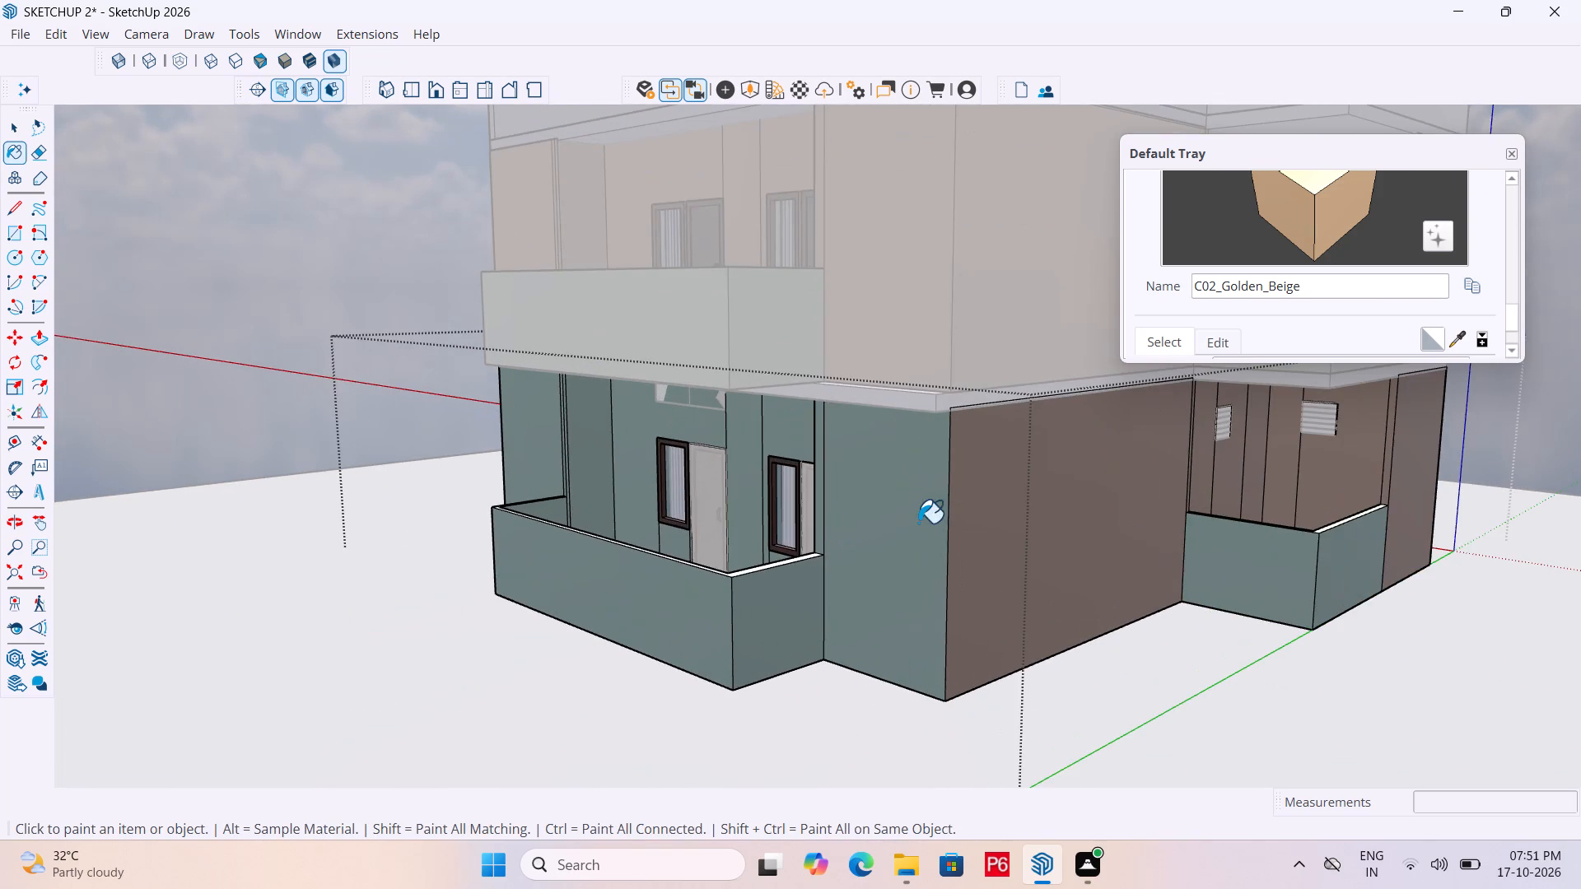
pyautogui.scroll(10, 766, 537)
pyautogui.click(849, 510)
pyautogui.click(782, 269)
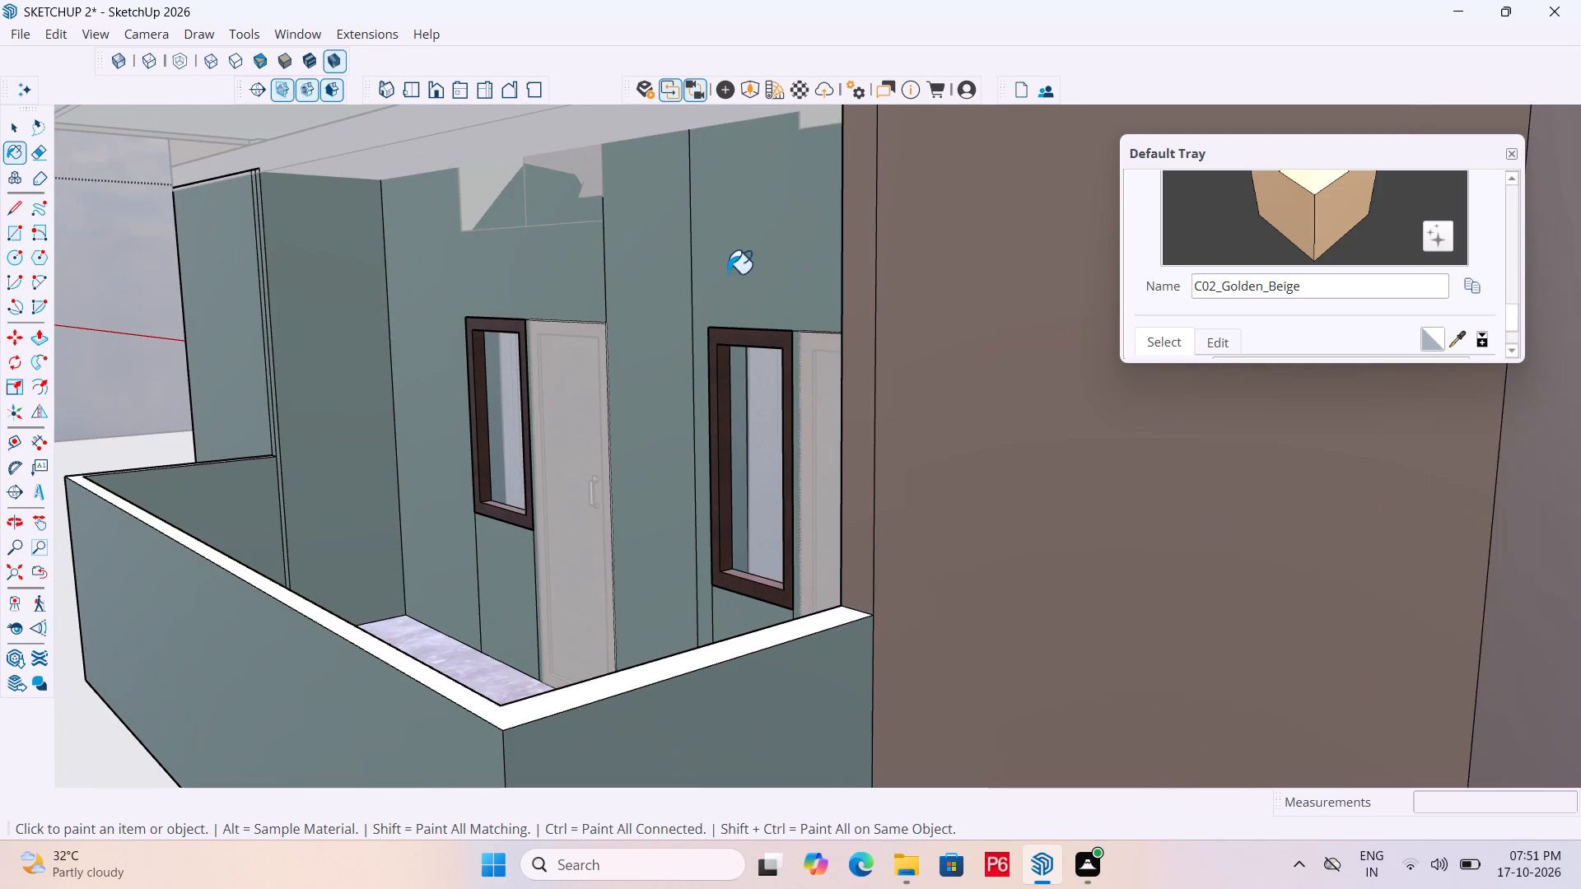
pyautogui.click(636, 312)
pyautogui.moveTo(700, 519); pyautogui.dragTo(847, 560, button='middle')
pyautogui.moveTo(902, 665); pyautogui.dragTo(915, 653)
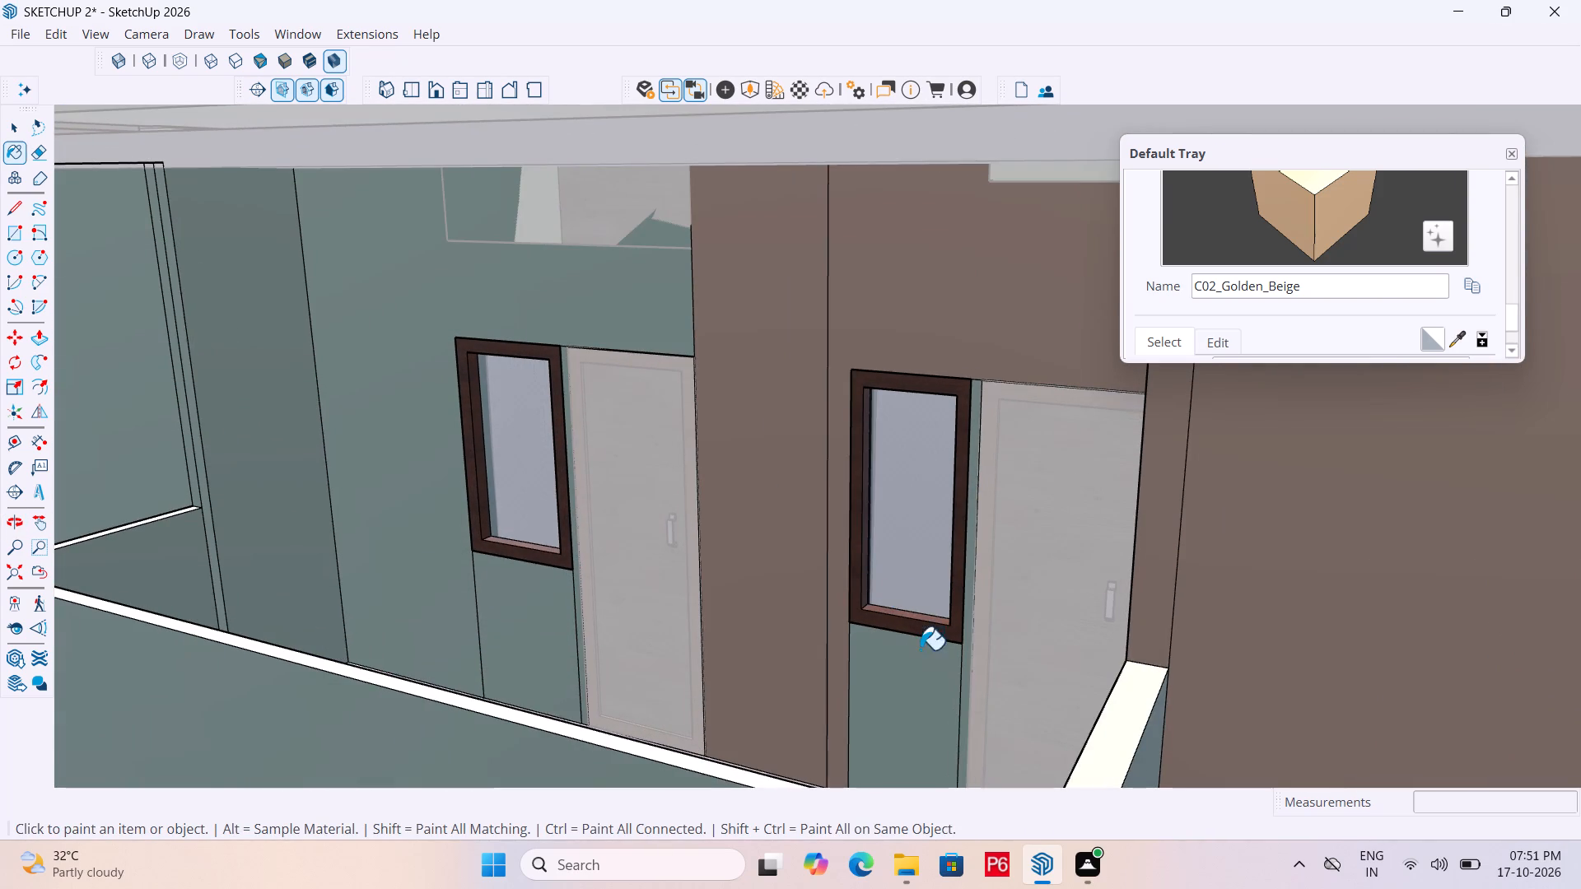
pyautogui.scroll(5, 977, 613)
pyautogui.click(966, 533)
pyautogui.scroll(-9, 968, 515)
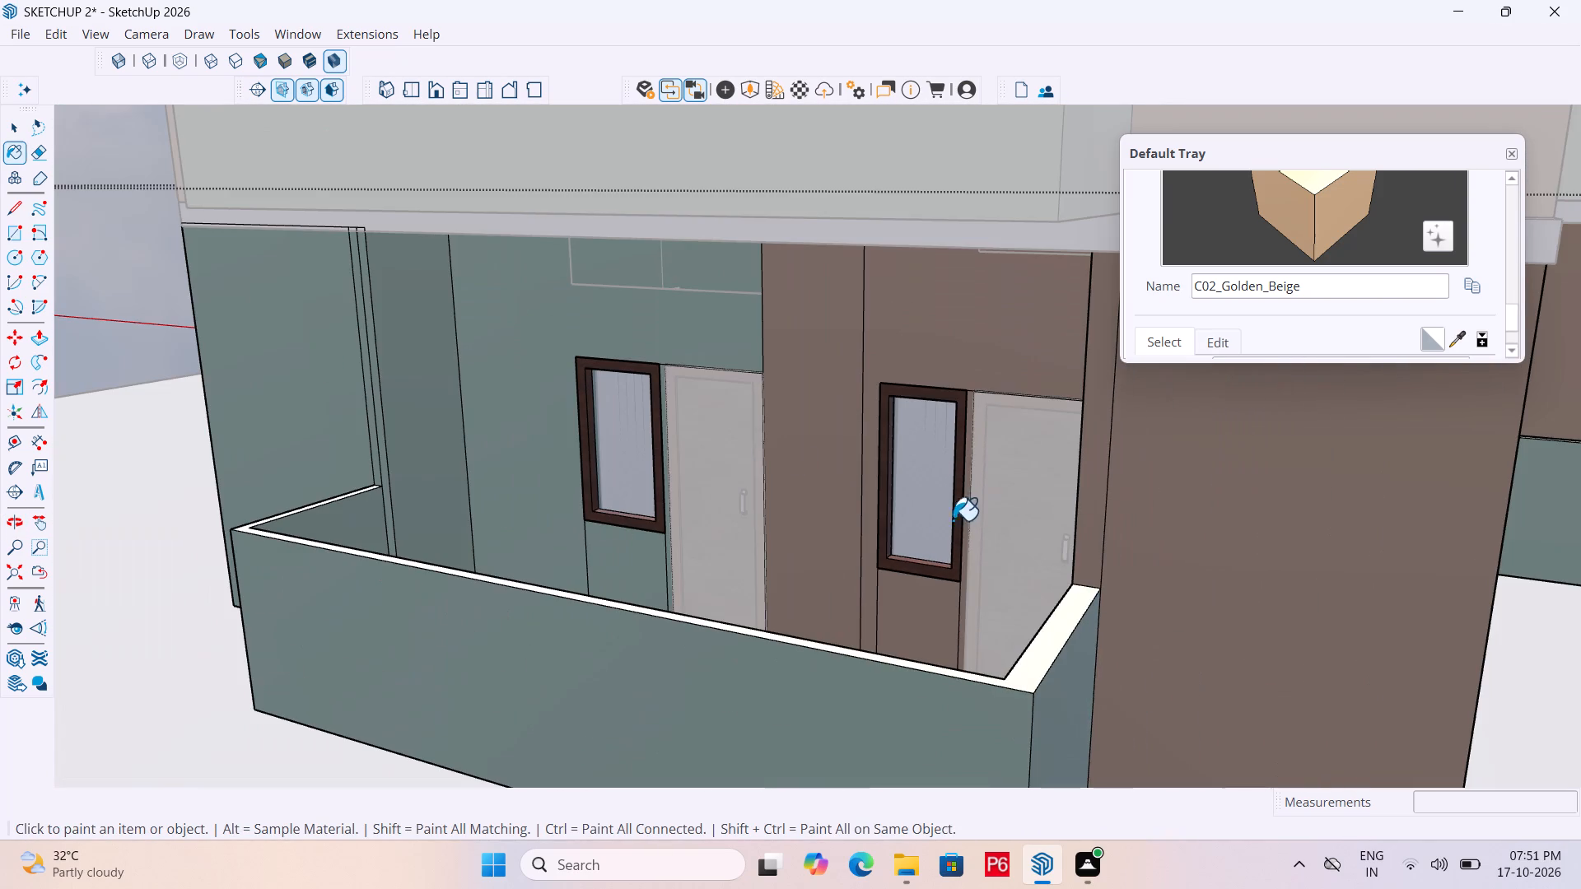
pyautogui.click(732, 323)
pyautogui.click(619, 550)
# Paint the recess's far return face, the narrow strips beside it and the adjoining outer wall with C02_Golden_Beige.
pyautogui.scroll(-2, 782, 440)
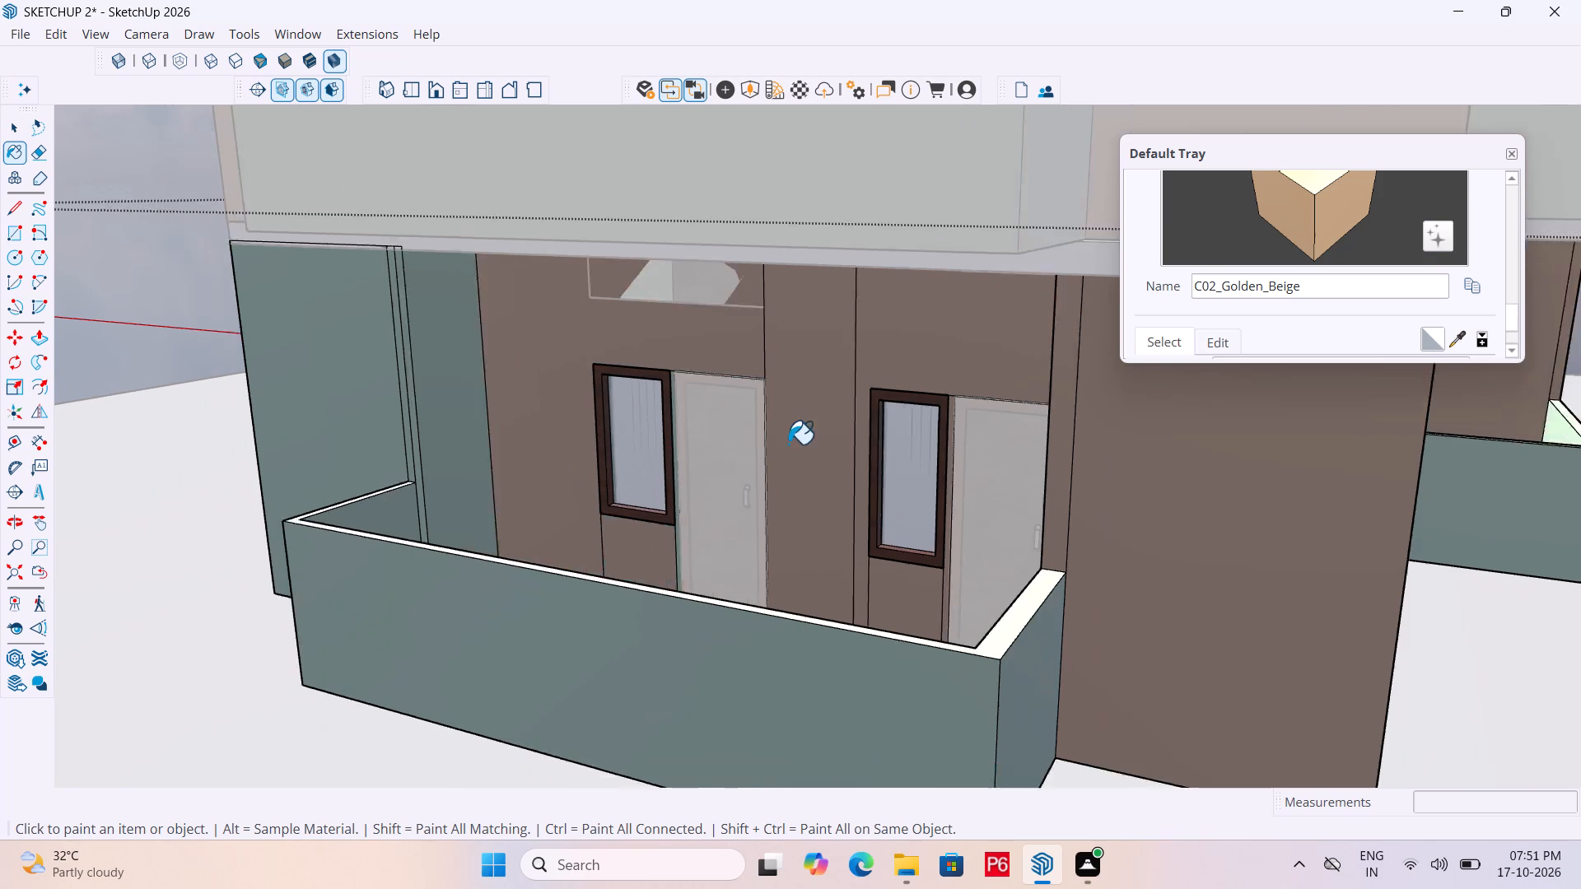
pyautogui.scroll(-2, 788, 444)
pyautogui.moveTo(770, 442); pyautogui.dragTo(829, 474, button='middle')
pyautogui.scroll(5, 548, 452)
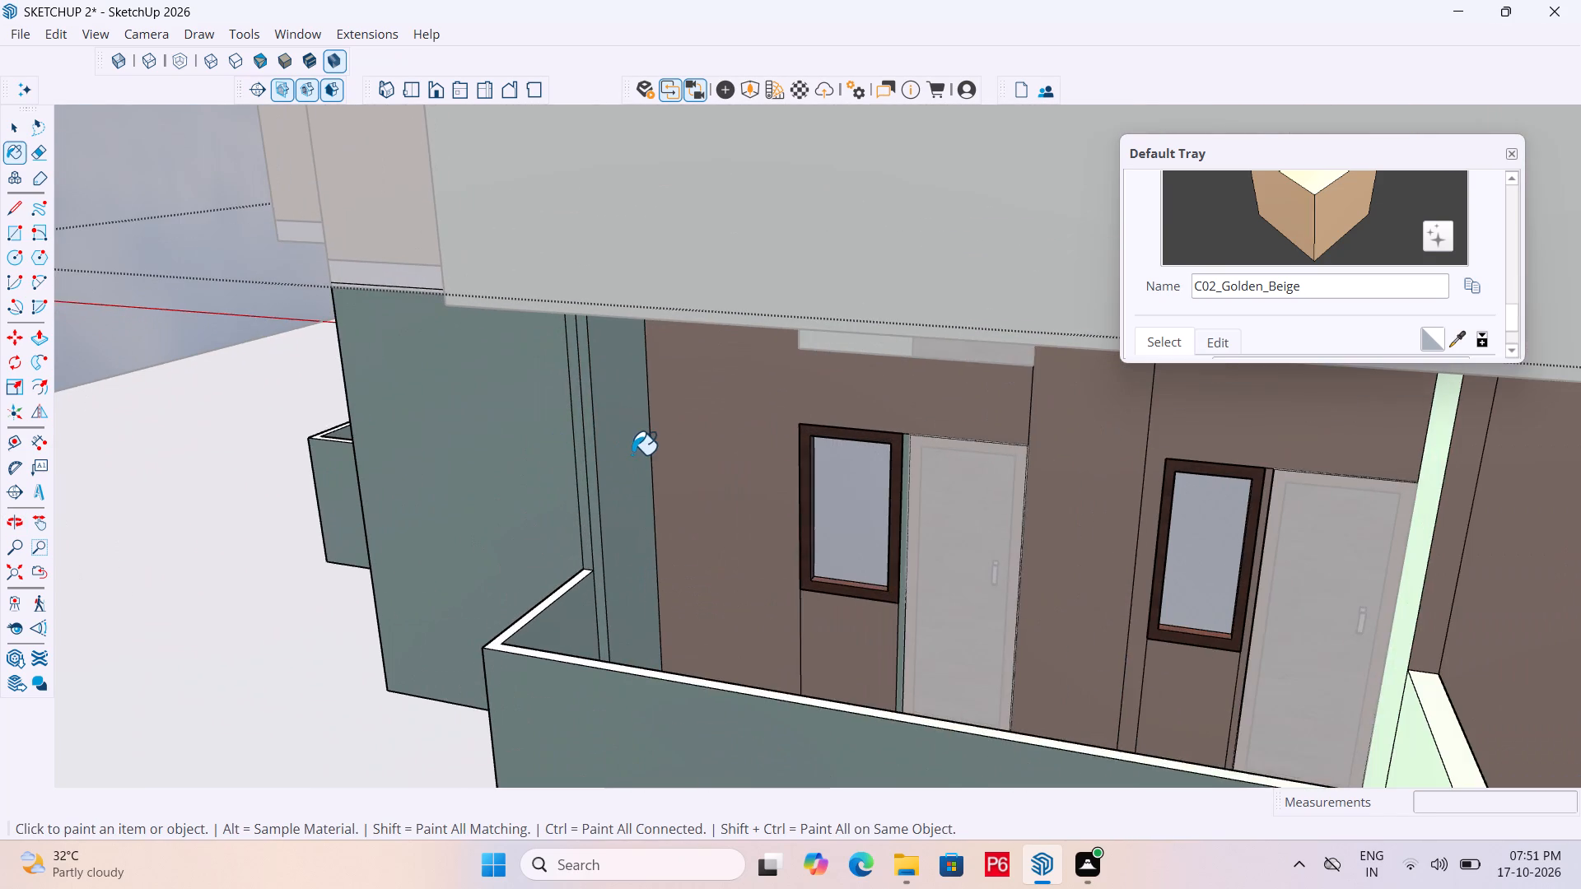
pyautogui.click(633, 453)
pyautogui.scroll(5, 589, 440)
pyautogui.click(593, 429)
pyautogui.click(572, 404)
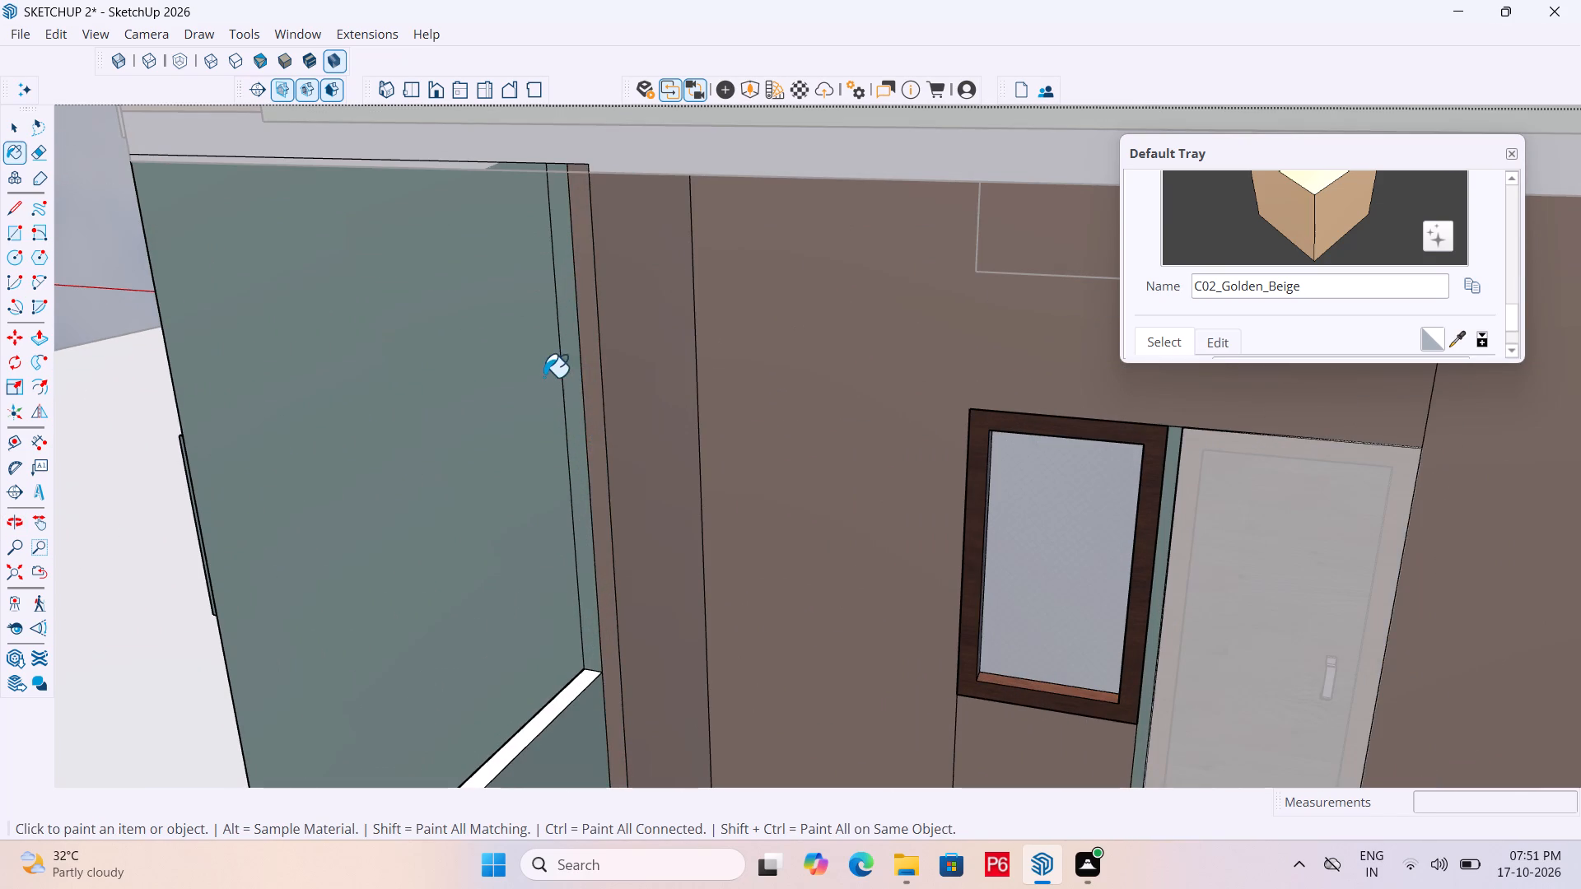
pyautogui.click(538, 375)
# Paint the ground-floor wall around the next corner, its narrow return strip and the louvred-vent wall behind the small rear balcony with C02_Golden_Beige.
pyautogui.scroll(-6, 600, 428)
pyautogui.scroll(-5, 585, 497)
pyautogui.moveTo(385, 500); pyautogui.dragTo(698, 516, button='middle')
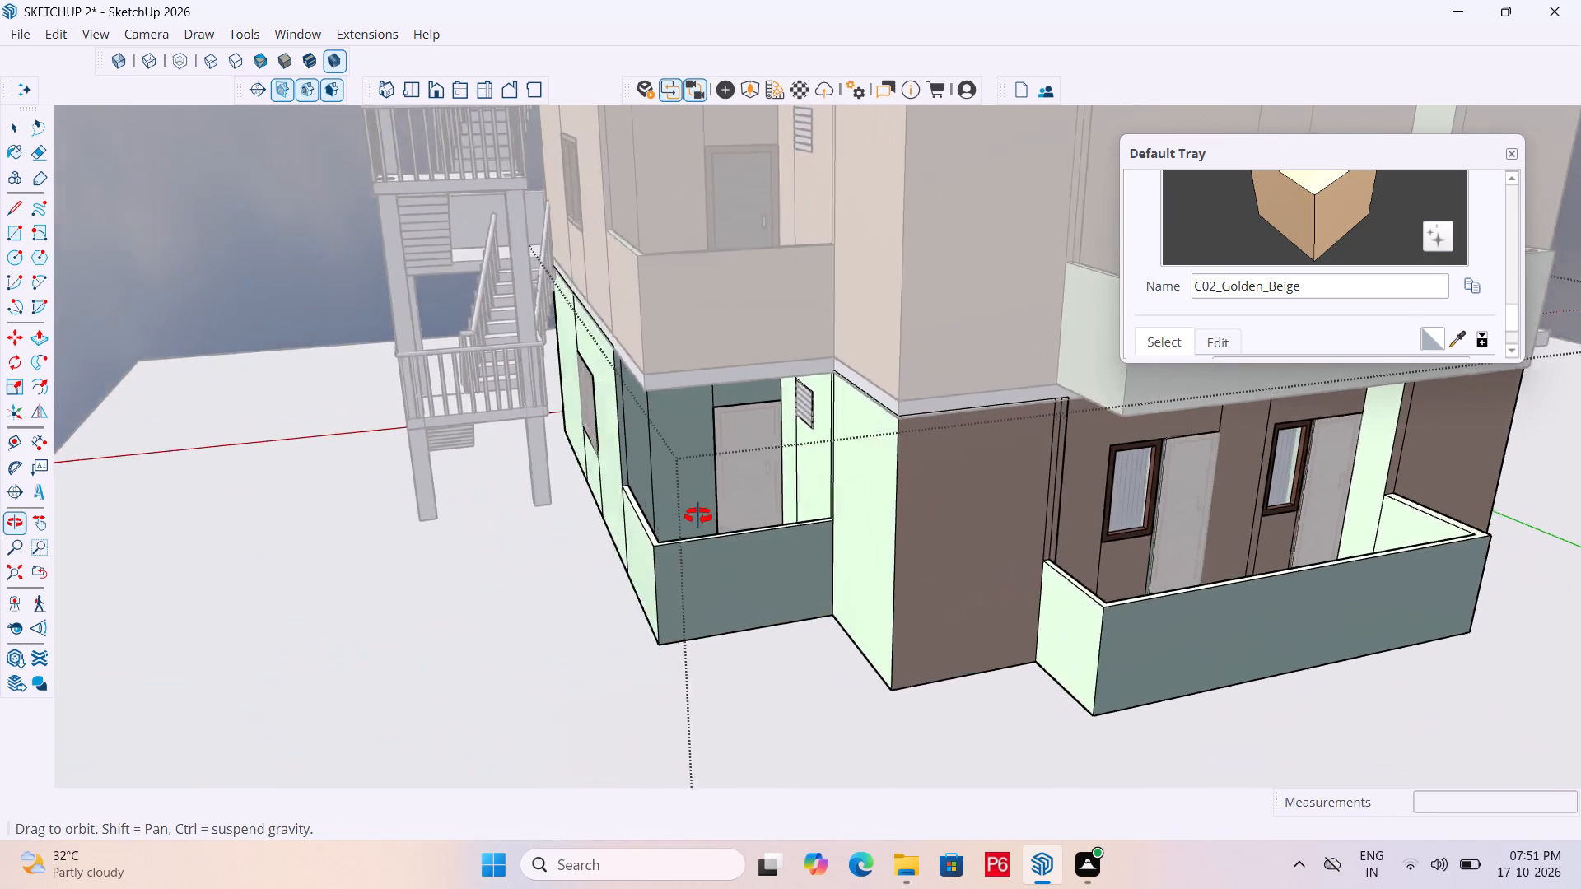
pyautogui.moveTo(698, 516); pyautogui.dragTo(699, 522, button='middle')
pyautogui.scroll(-5, 585, 605)
pyautogui.moveTo(822, 637); pyautogui.dragTo(1021, 616, button='middle')
pyautogui.scroll(8, 971, 565)
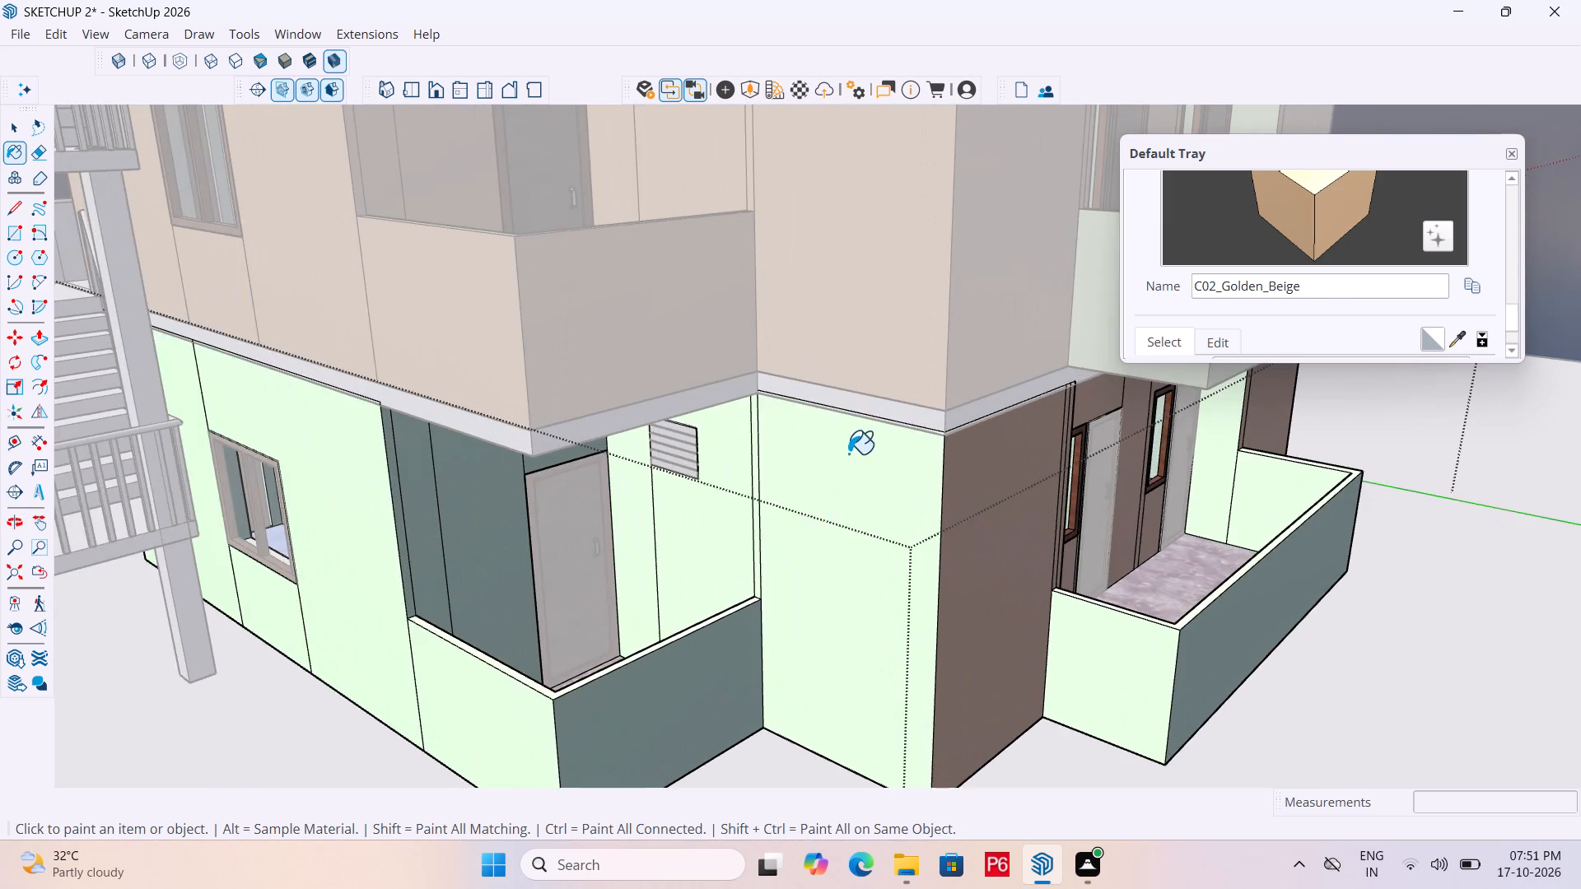
pyautogui.click(848, 454)
pyautogui.scroll(11, 726, 446)
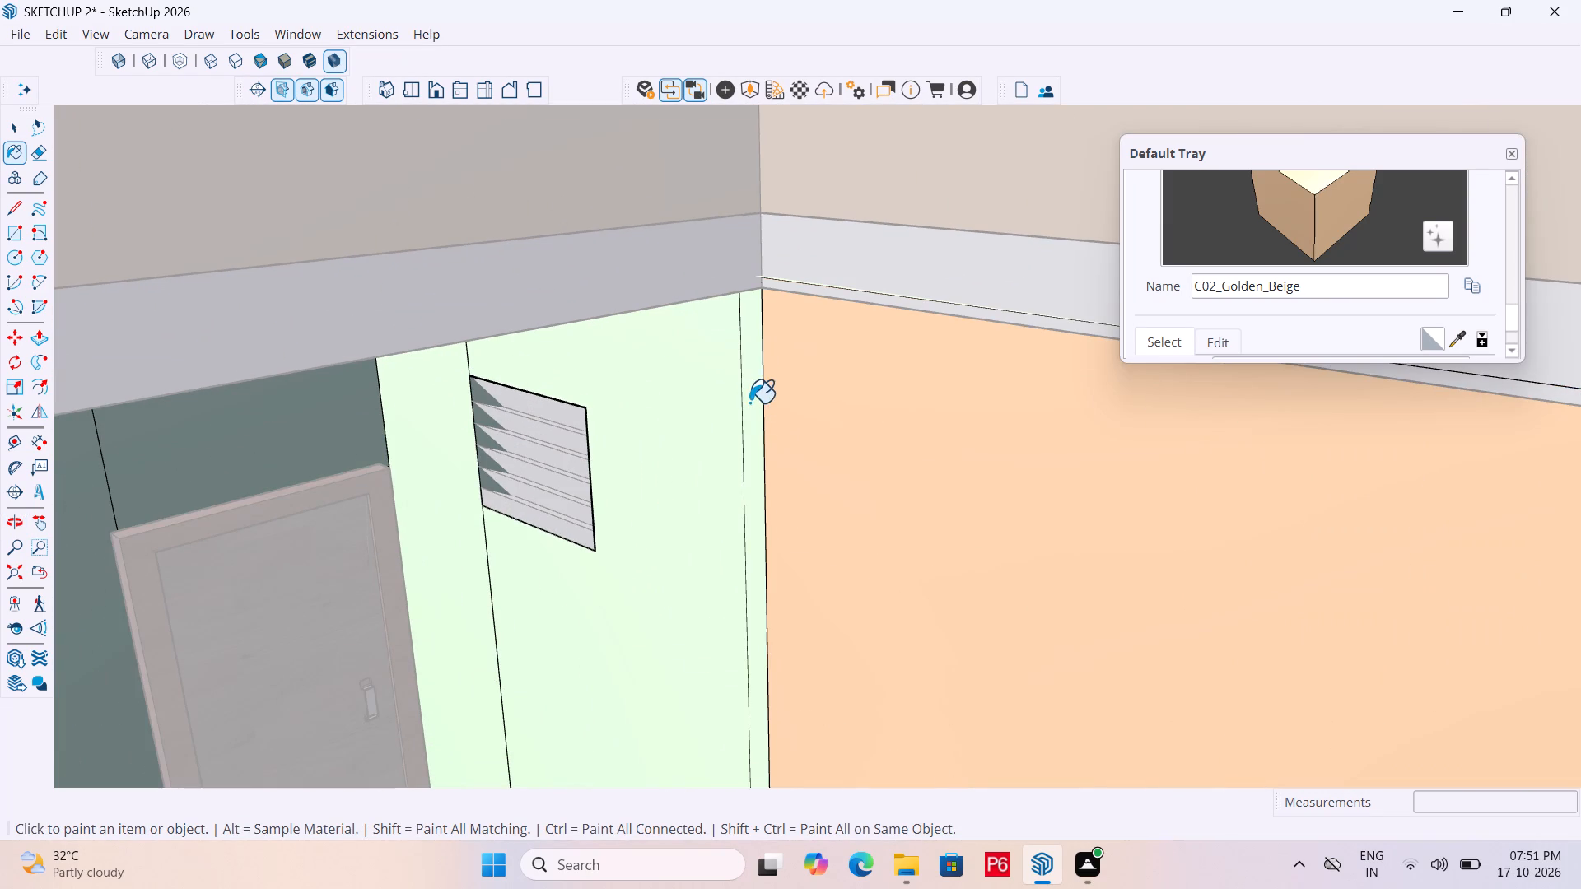
pyautogui.click(749, 403)
pyautogui.click(680, 386)
pyautogui.click(442, 381)
# Paint the recessed door wall and its side strips behind the small rear balcony with C02_Golden_Beige.
pyautogui.scroll(-5, 548, 492)
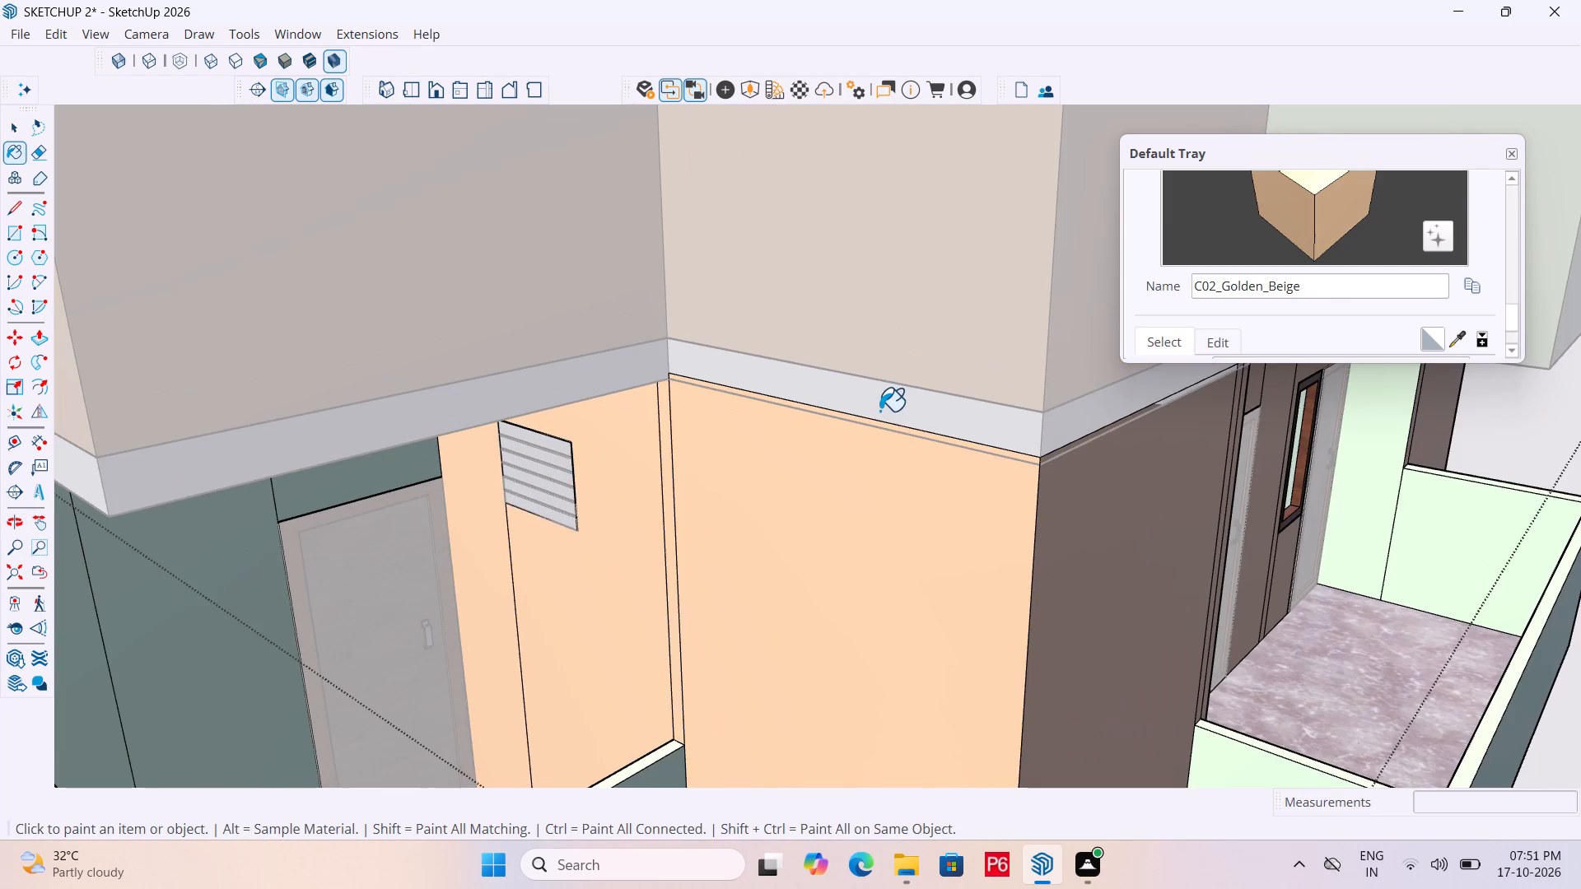
pyautogui.scroll(-6, 870, 411)
pyautogui.moveTo(446, 537); pyautogui.dragTo(396, 403, button='middle')
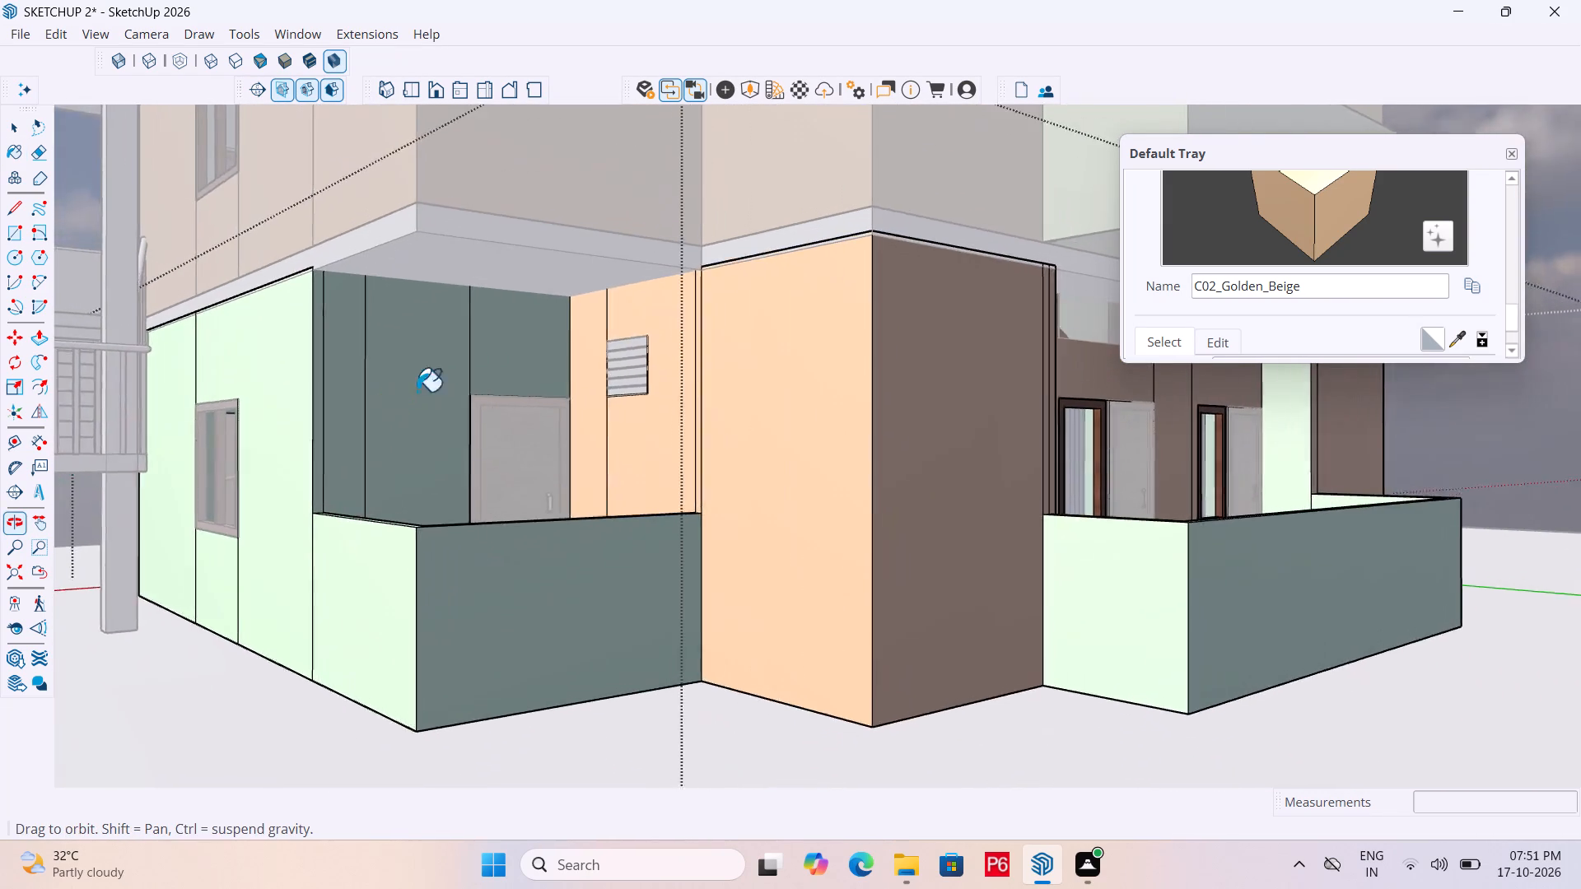
pyautogui.scroll(3, 479, 336)
pyautogui.click(492, 352)
pyautogui.moveTo(433, 374); pyautogui.dragTo(422, 374)
pyautogui.click(315, 379)
pyautogui.click(258, 388)
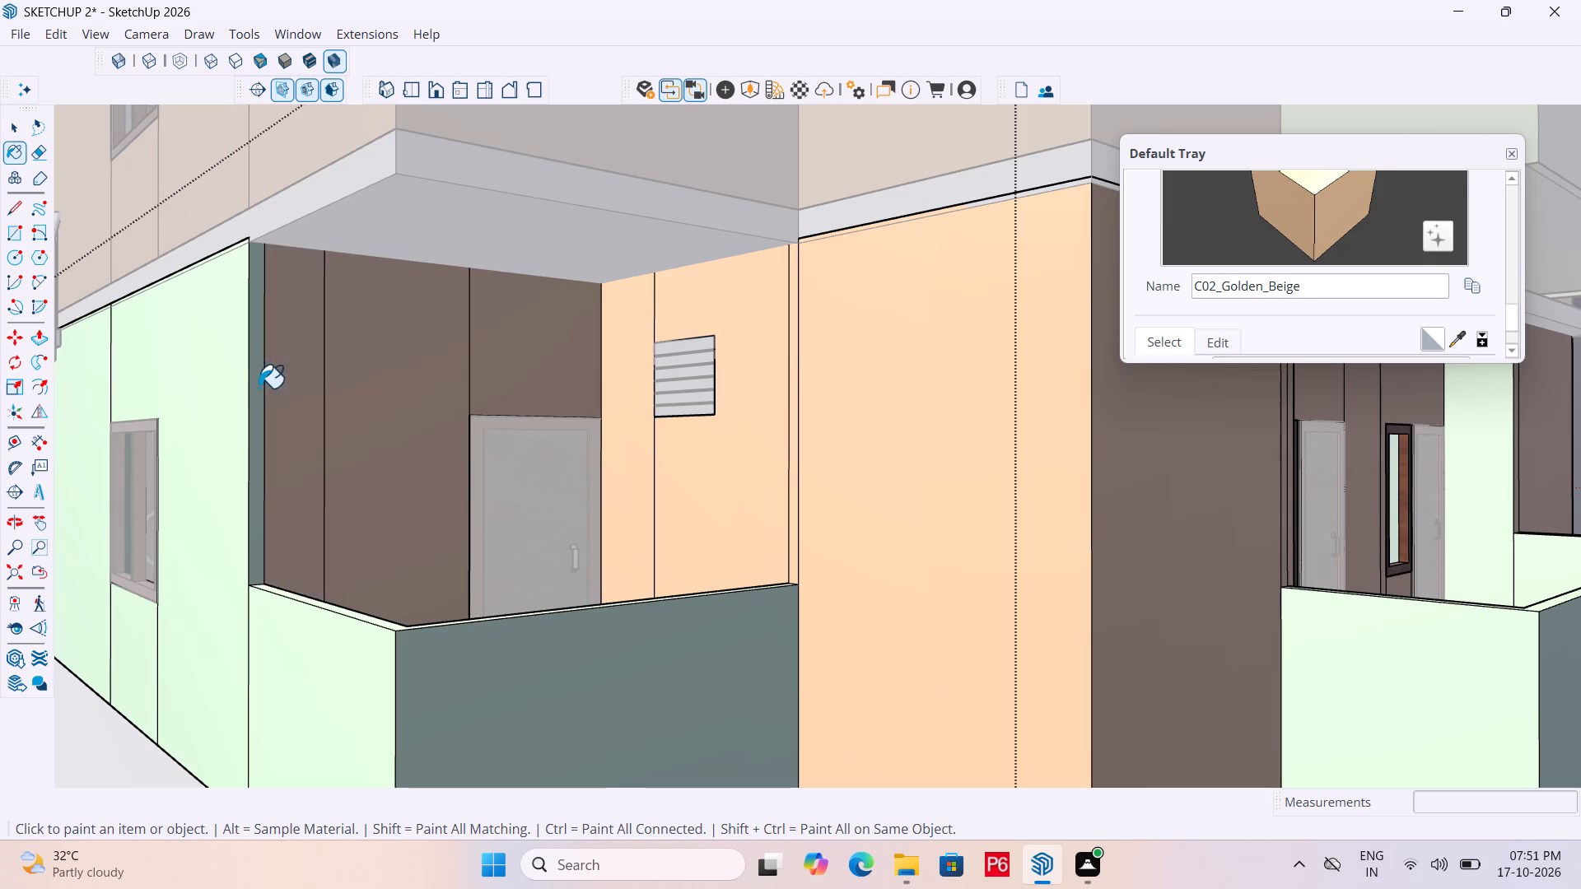
# Paint the ground-floor outer wall beside the external staircase, including the faces around and below its window, with C02_Golden_Beige.
pyautogui.scroll(-5, 547, 463)
pyautogui.moveTo(483, 541); pyautogui.dragTo(796, 646, button='middle')
pyautogui.click(678, 603)
pyautogui.scroll(-2, 705, 513)
pyautogui.moveTo(695, 507); pyautogui.dragTo(429, 447, button='middle')
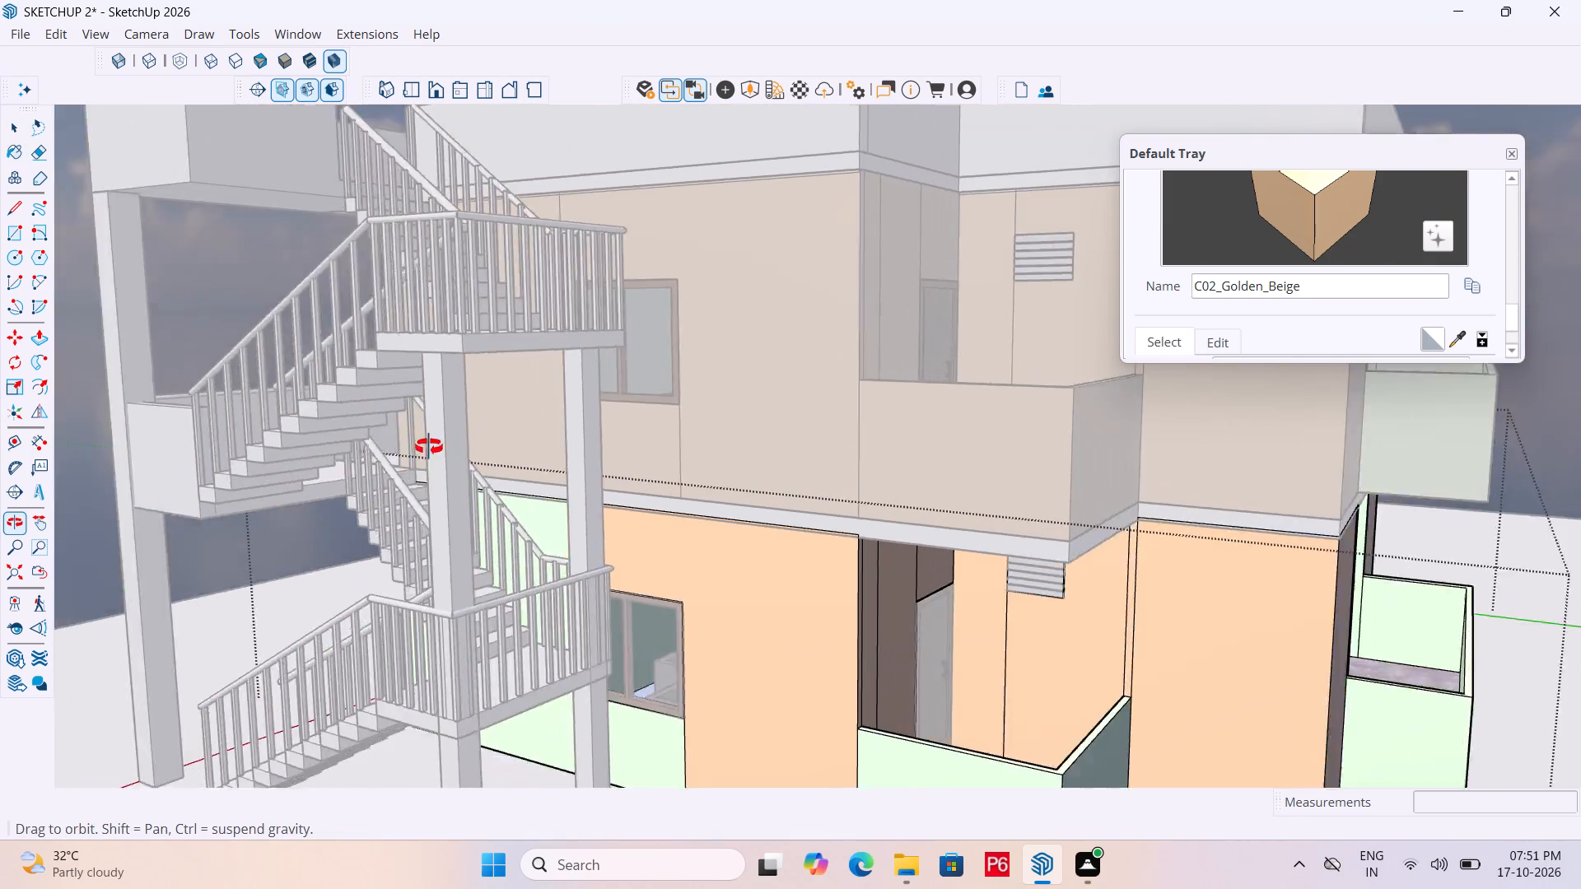
pyautogui.moveTo(429, 447); pyautogui.dragTo(452, 482, button='middle')
pyautogui.scroll(-5, 775, 549)
pyautogui.scroll(-3, 936, 584)
pyautogui.scroll(-1, 592, 588)
pyautogui.moveTo(592, 588); pyautogui.dragTo(566, 548, button='middle')
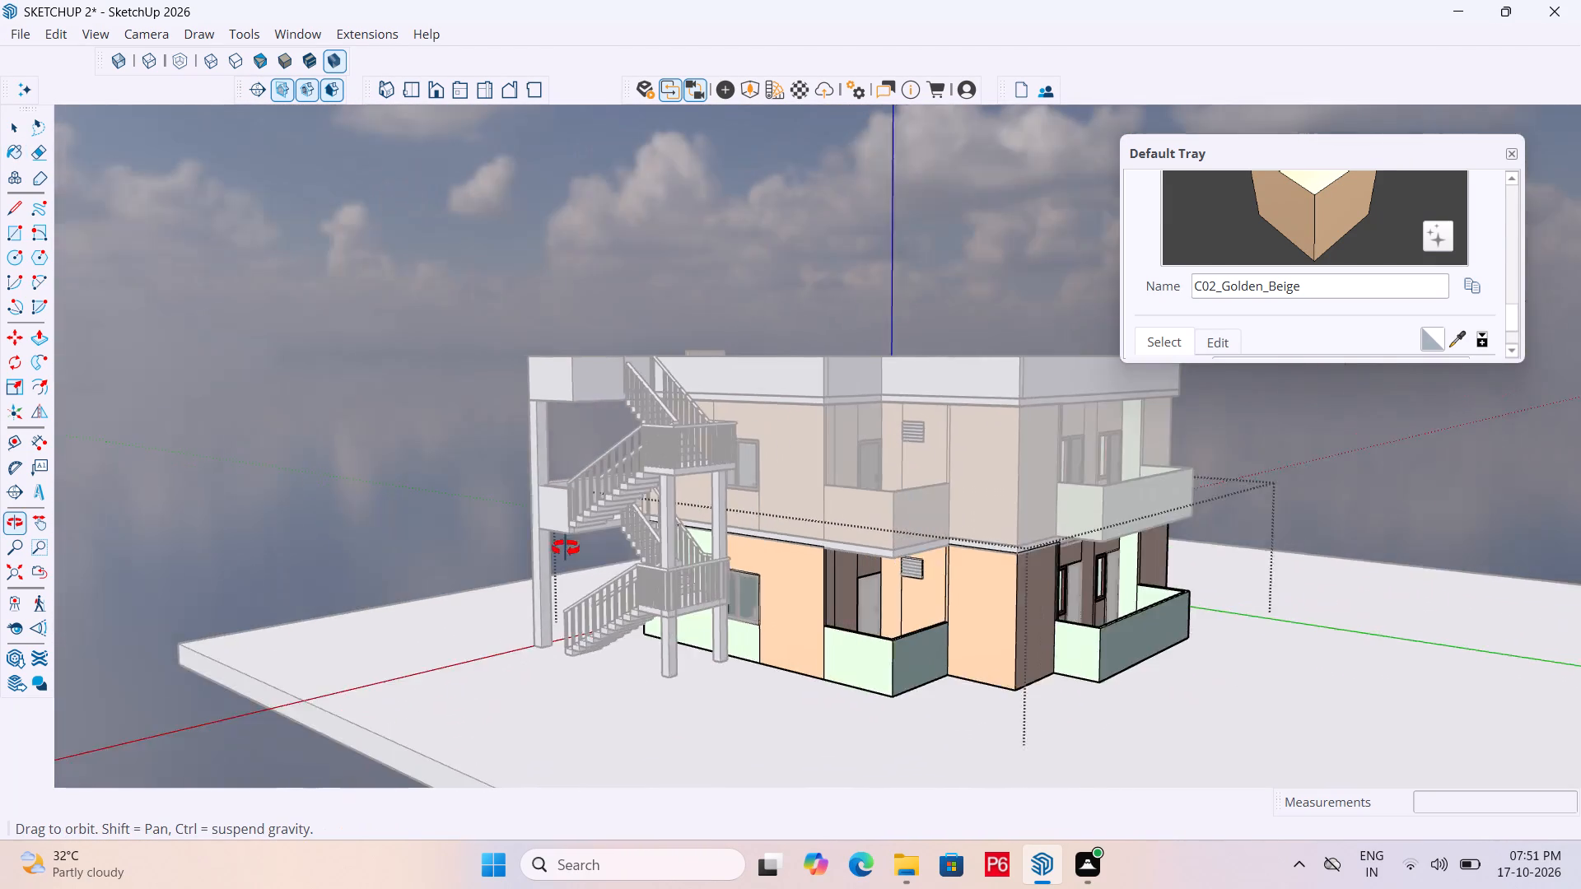
pyautogui.moveTo(566, 548); pyautogui.dragTo(550, 548, button='middle')
pyautogui.scroll(10, 550, 548)
pyautogui.moveTo(753, 580); pyautogui.dragTo(564, 575, button='middle')
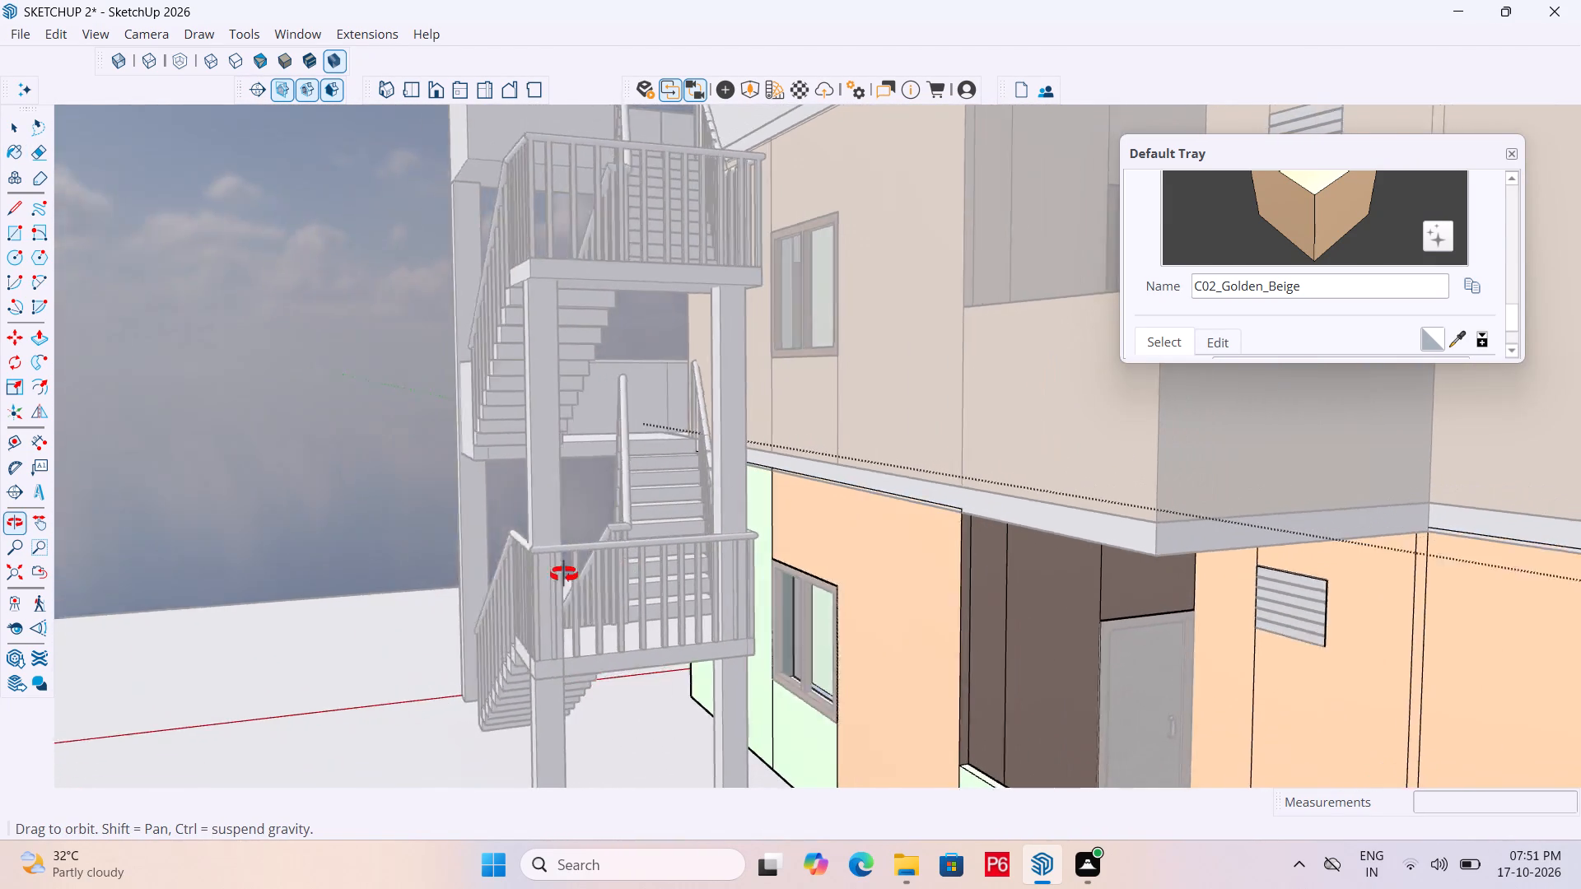
pyautogui.moveTo(564, 575); pyautogui.dragTo(533, 576, button='middle')
pyautogui.scroll(5, 697, 666)
pyautogui.click(862, 744)
pyautogui.moveTo(814, 688); pyautogui.dragTo(814, 679)
# Paint the ground-floor entrance recess walls and the faces around the main door under the walkway with C02_Golden_Beige.
pyautogui.scroll(-6, 697, 546)
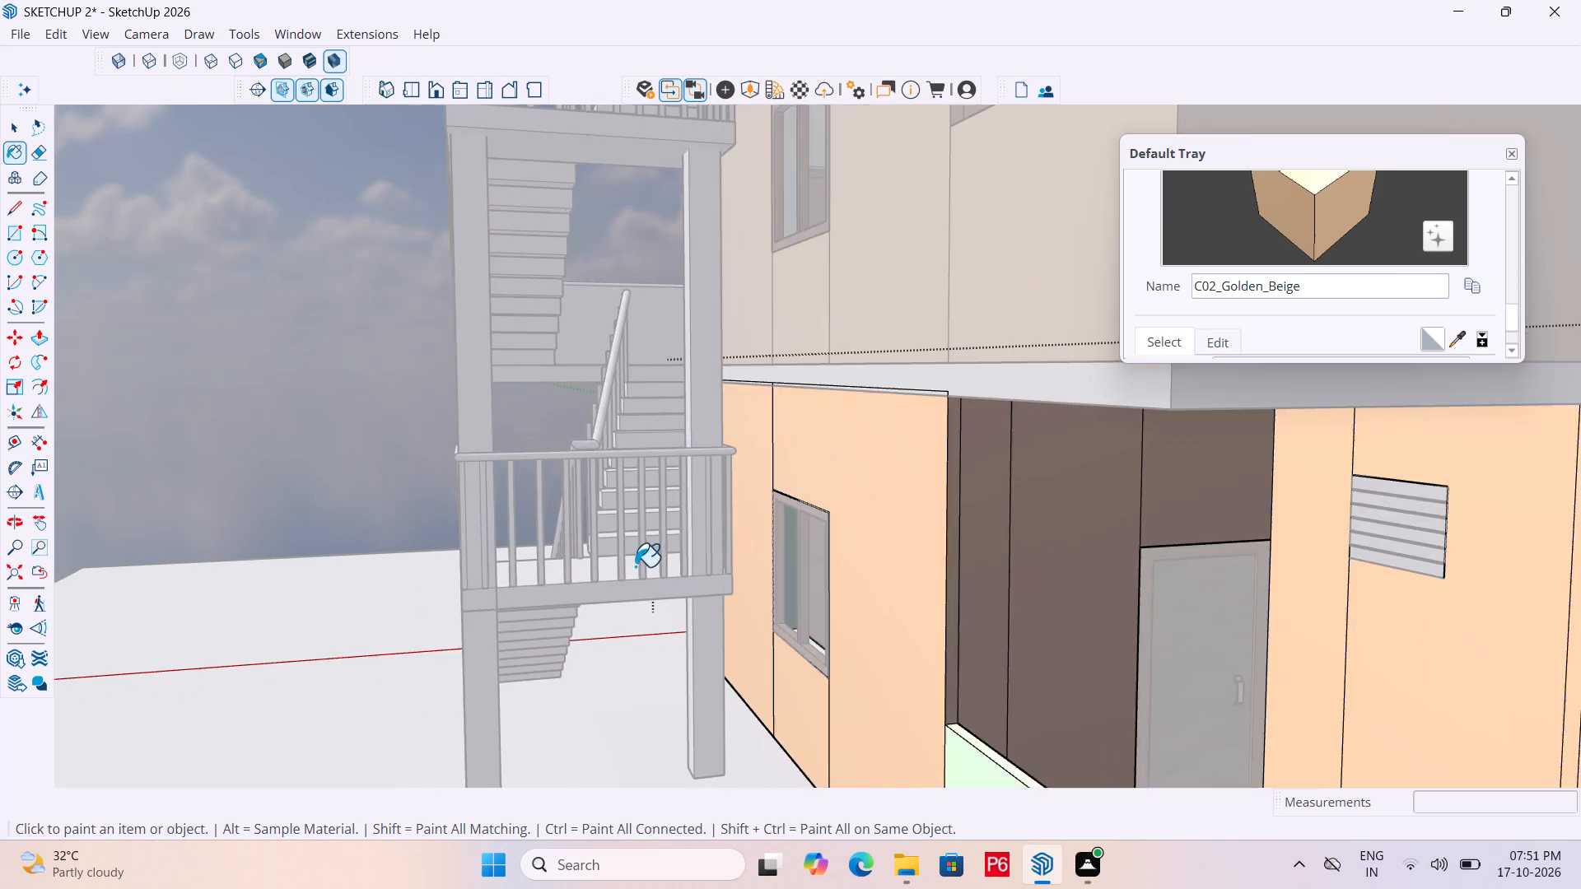
pyautogui.scroll(-14, 643, 555)
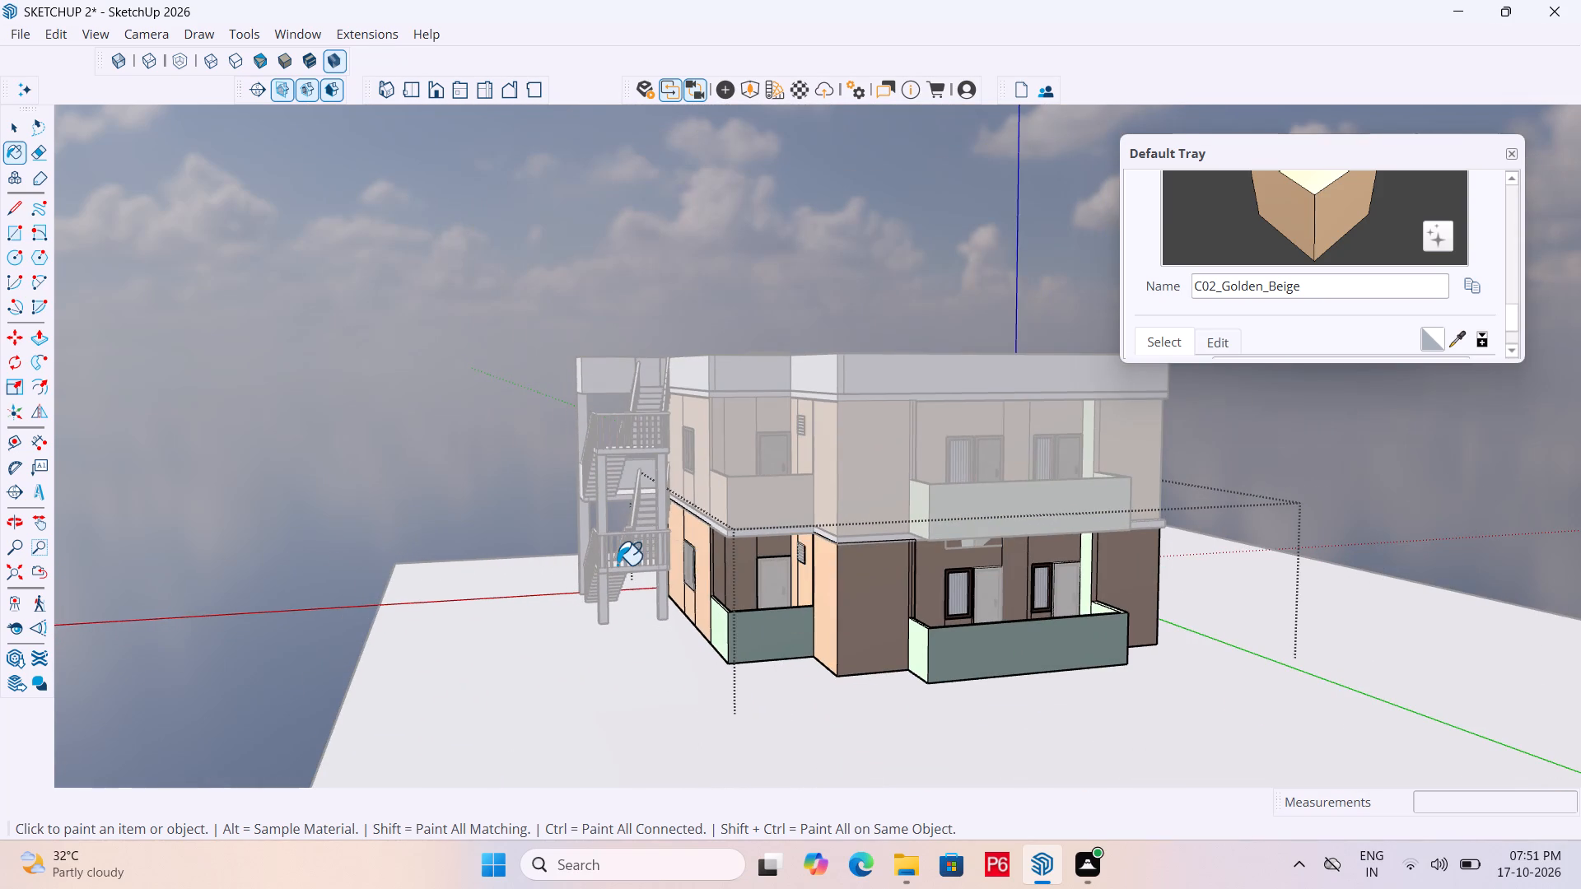
pyautogui.scroll(-1, 590, 541)
pyautogui.moveTo(589, 540); pyautogui.dragTo(1325, 654, button='middle')
pyautogui.moveTo(763, 598); pyautogui.dragTo(1056, 545, button='middle')
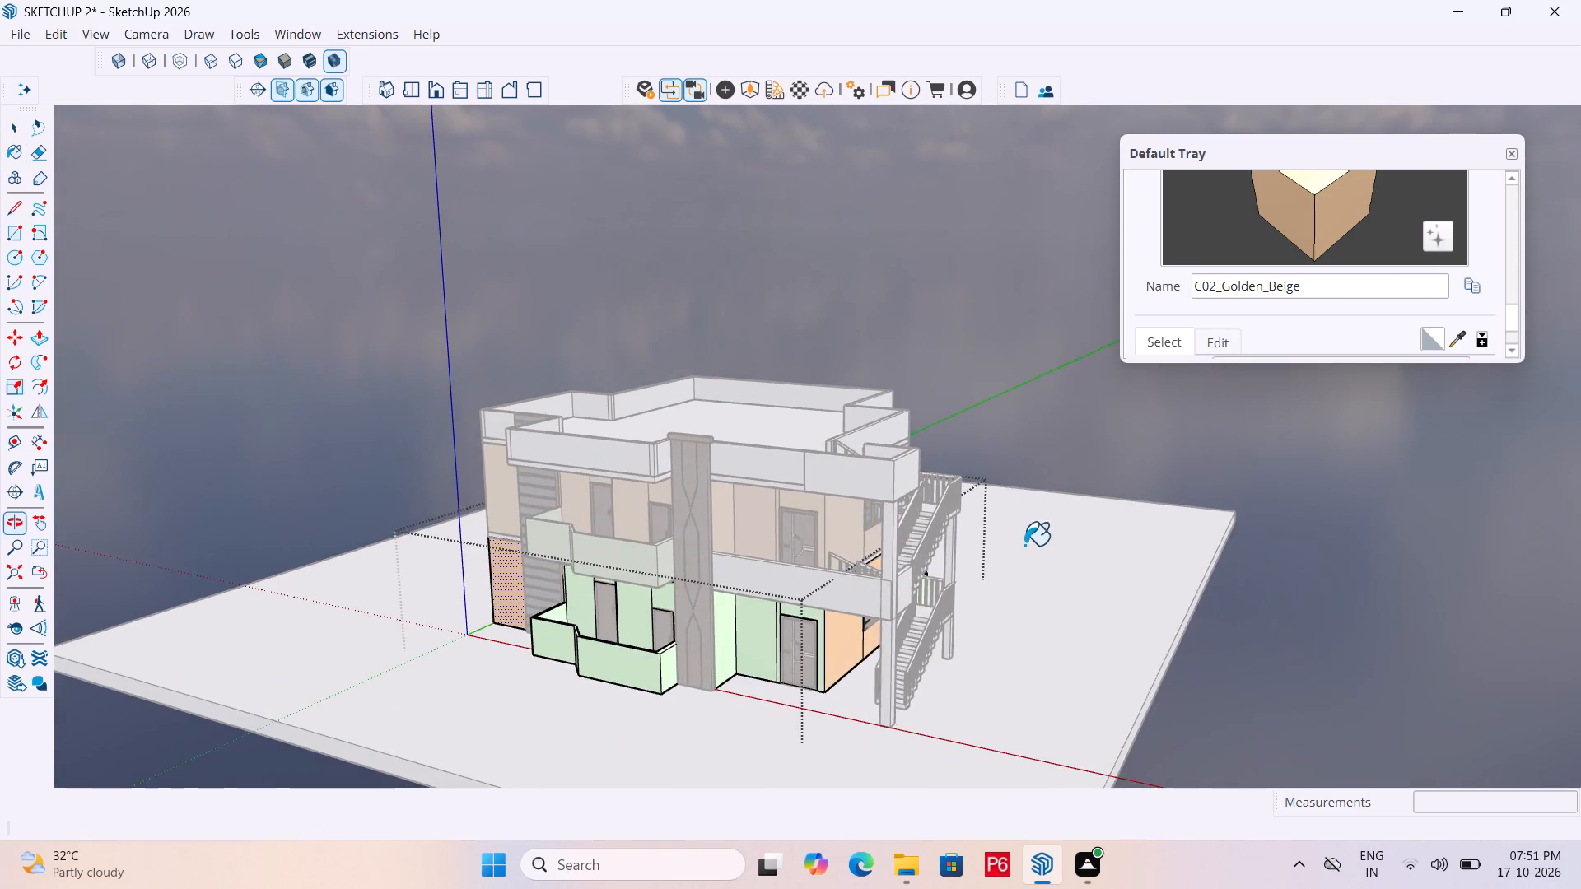
pyautogui.scroll(9, 750, 633)
pyautogui.click(755, 627)
pyautogui.click(667, 625)
pyautogui.moveTo(799, 621); pyautogui.dragTo(790, 581, button='middle')
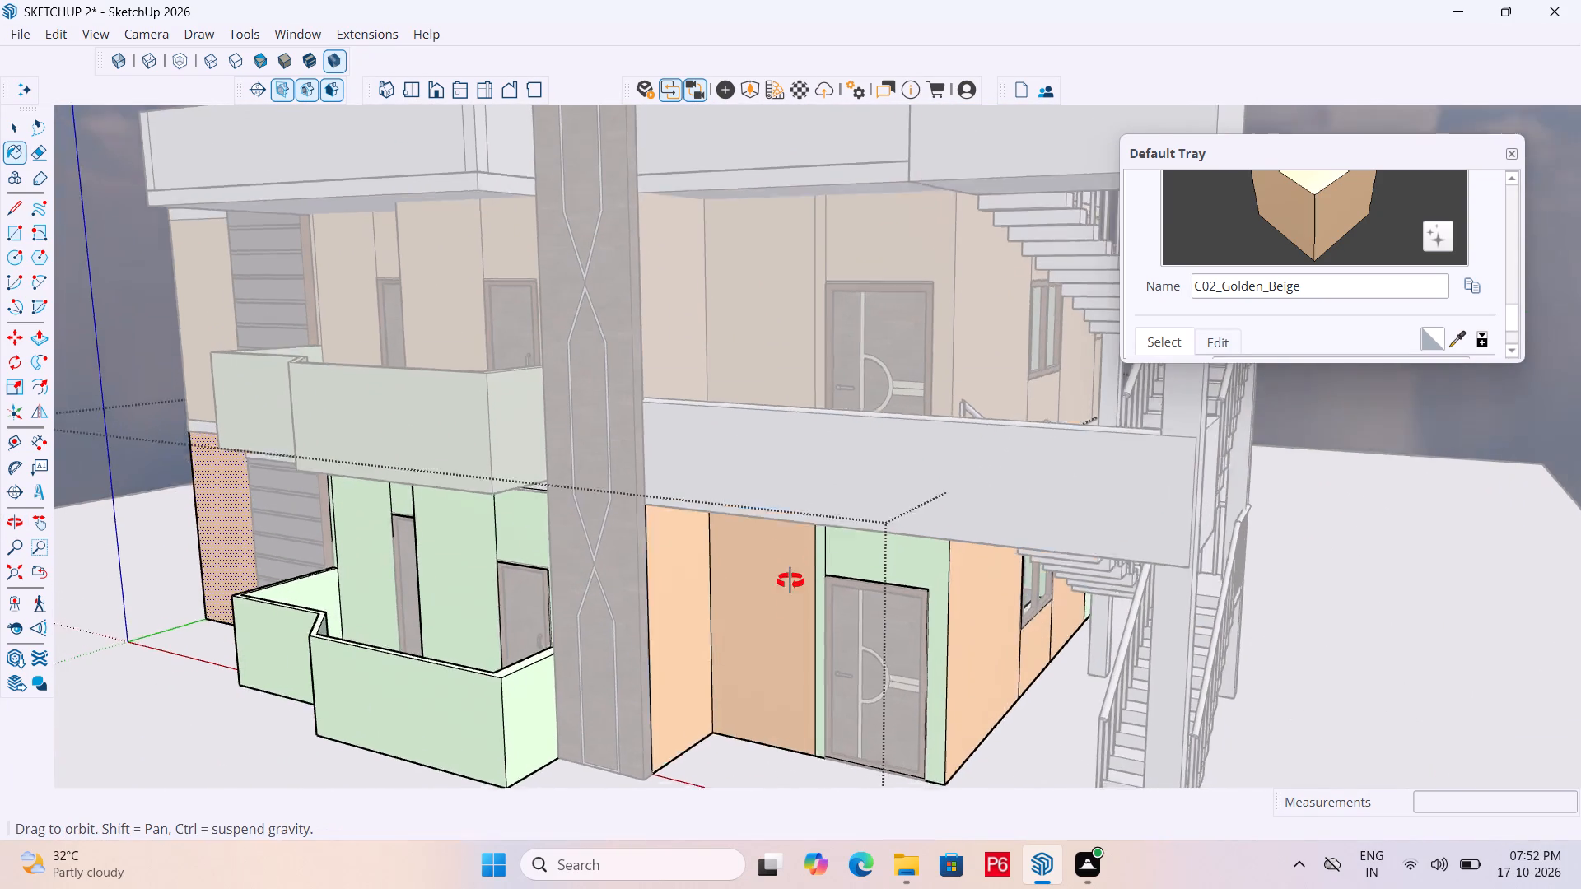
pyautogui.moveTo(790, 581); pyautogui.dragTo(786, 487, button='middle')
pyautogui.scroll(7, 816, 470)
pyautogui.moveTo(804, 474); pyautogui.dragTo(815, 472)
pyautogui.click(837, 472)
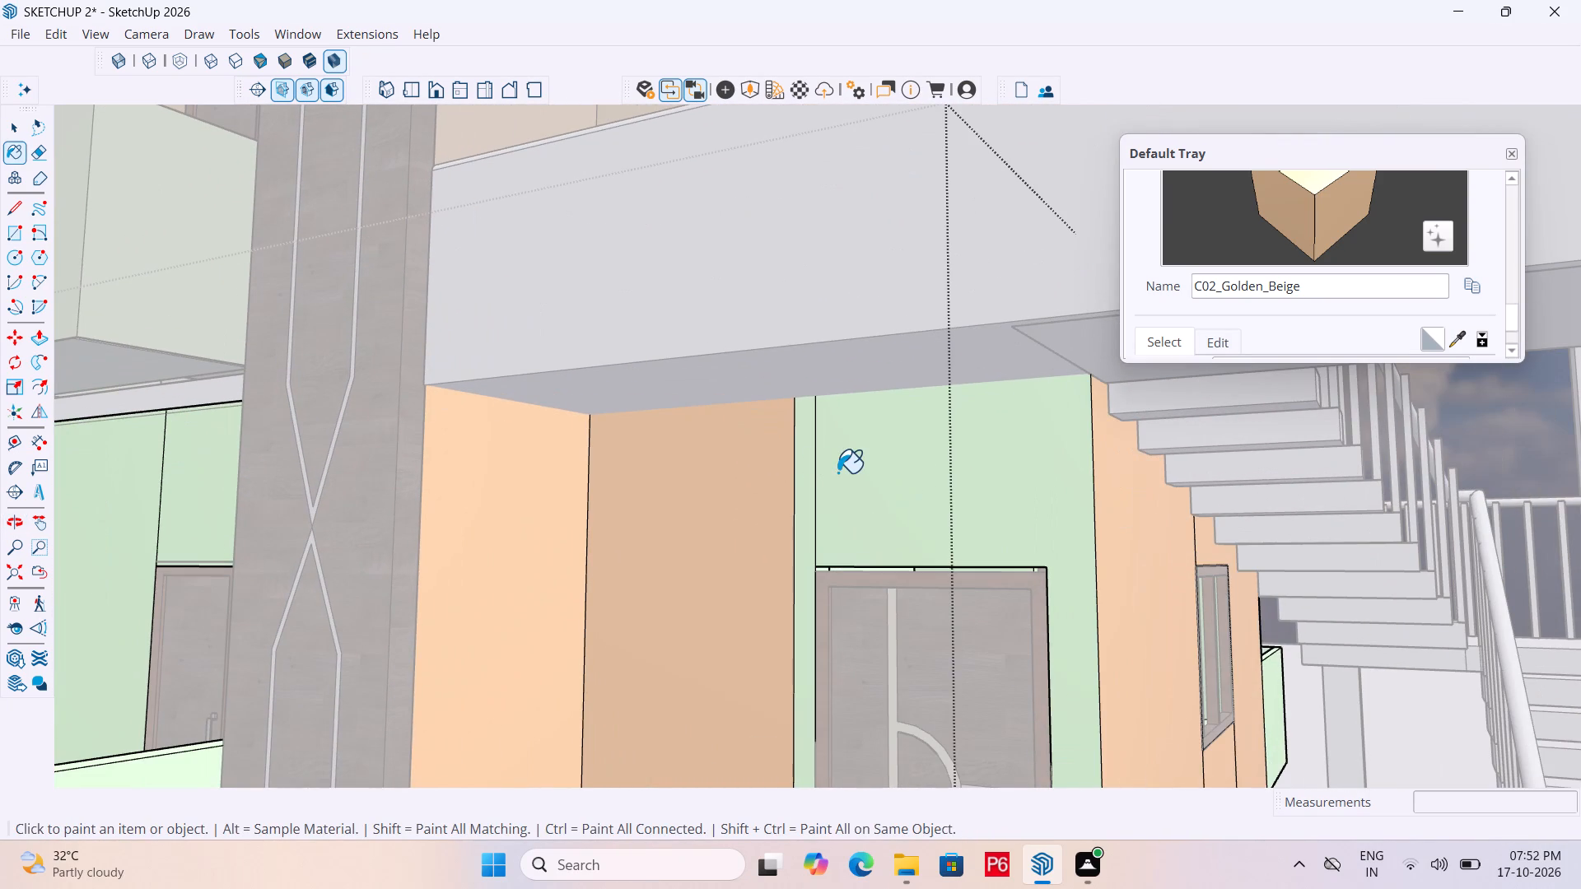
pyautogui.click(802, 473)
# Paint the ground-floor walls and the projecting pier around both doors behind the front balcony with C02_Golden_Beige.
pyautogui.scroll(-5, 698, 461)
pyautogui.scroll(-5, 905, 492)
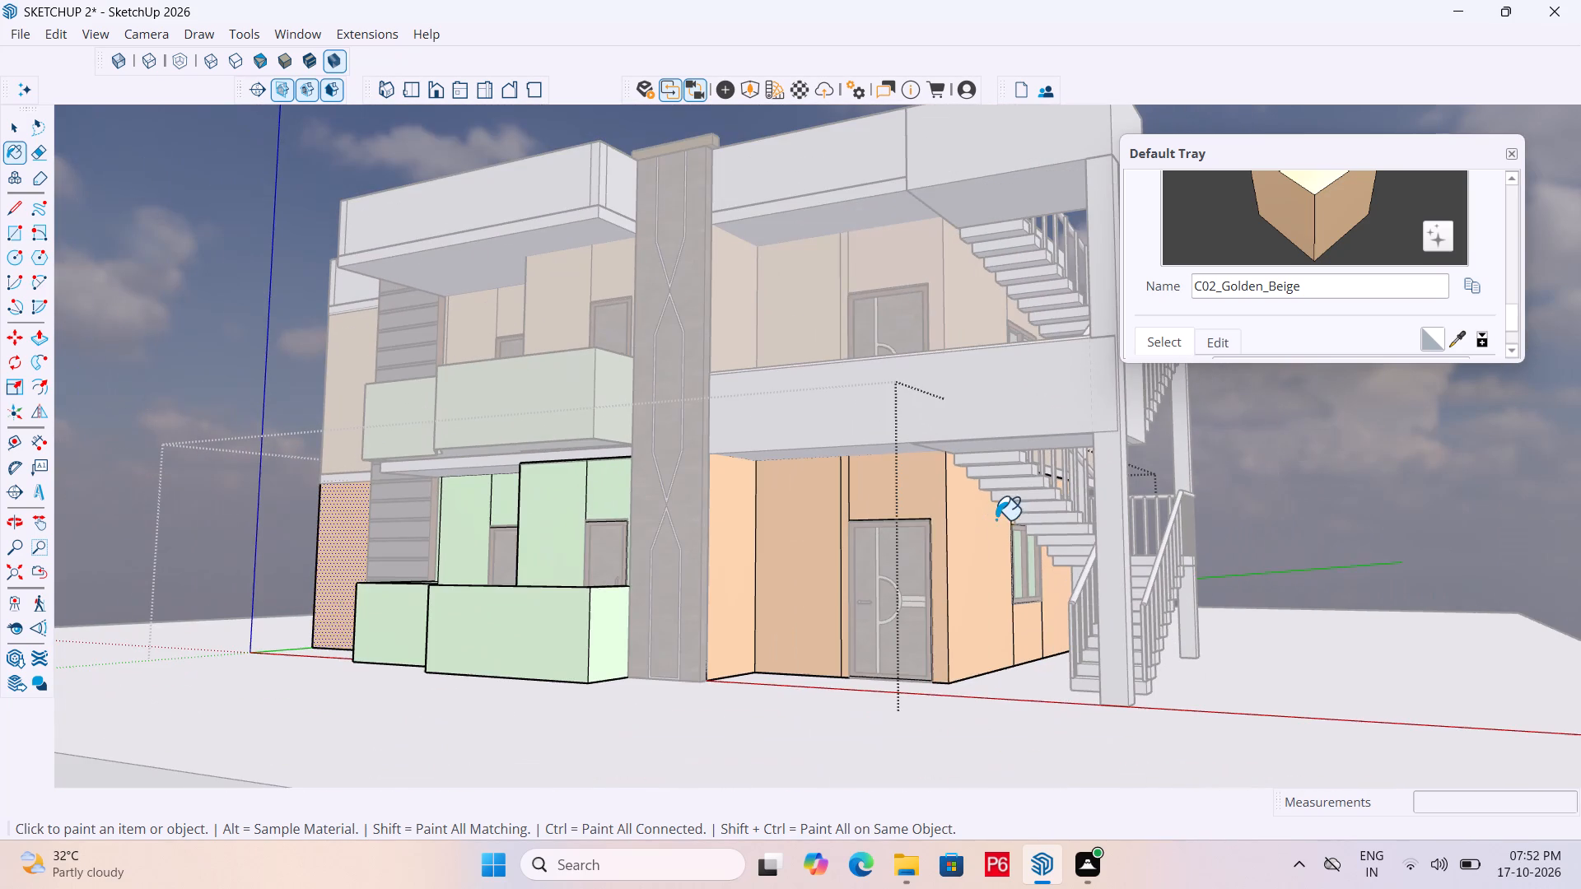
pyautogui.scroll(7, 527, 524)
pyautogui.click(558, 522)
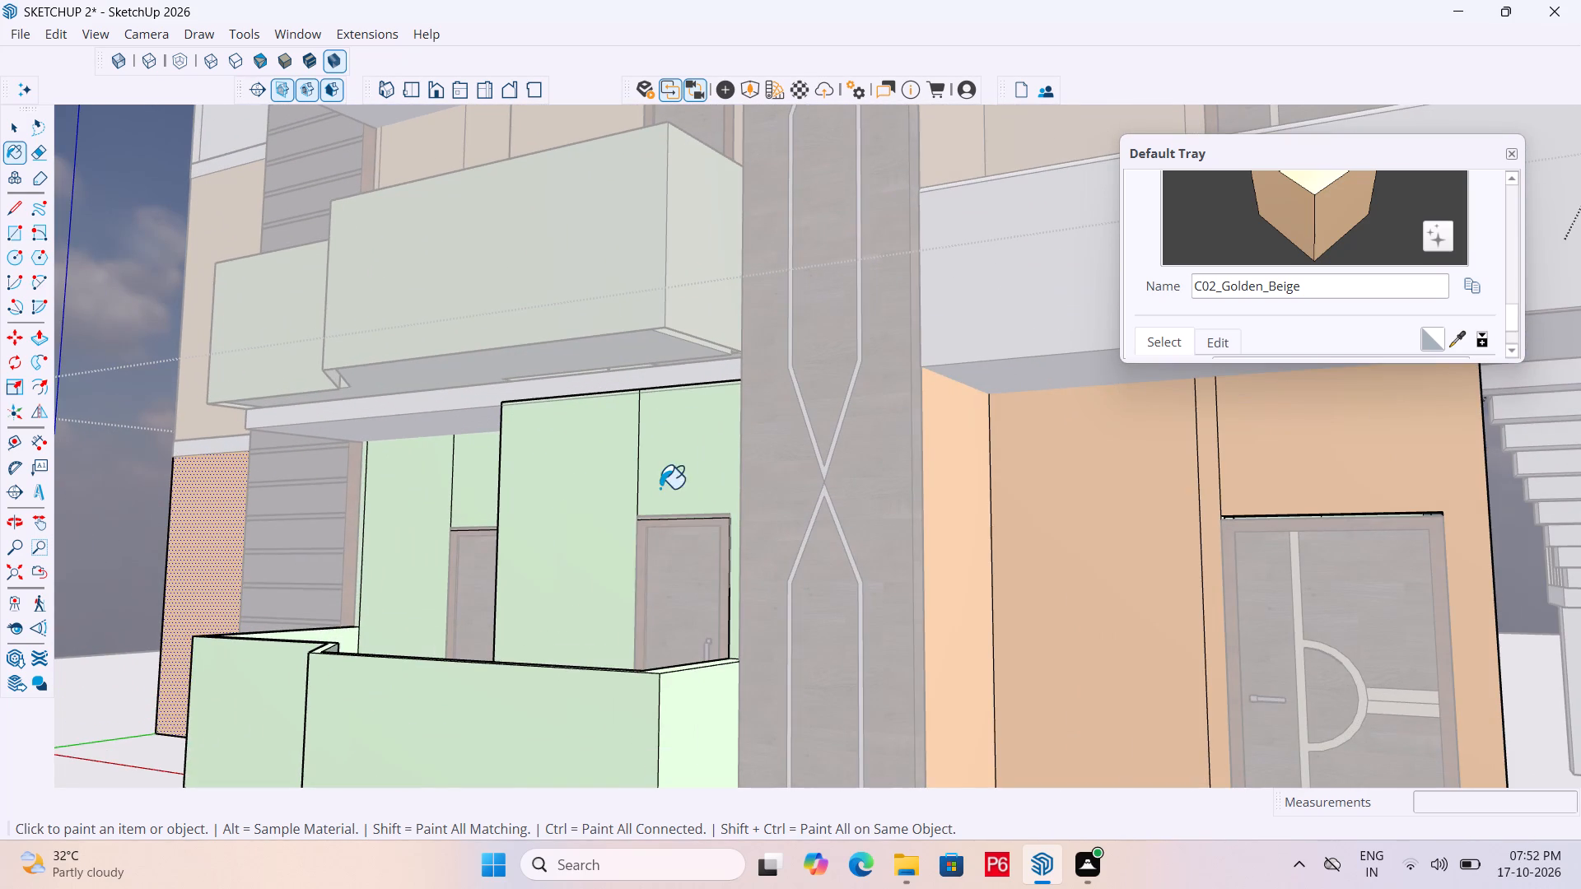
pyautogui.click(667, 486)
pyautogui.moveTo(546, 522); pyautogui.dragTo(1023, 615, button='middle')
pyautogui.click(1027, 583)
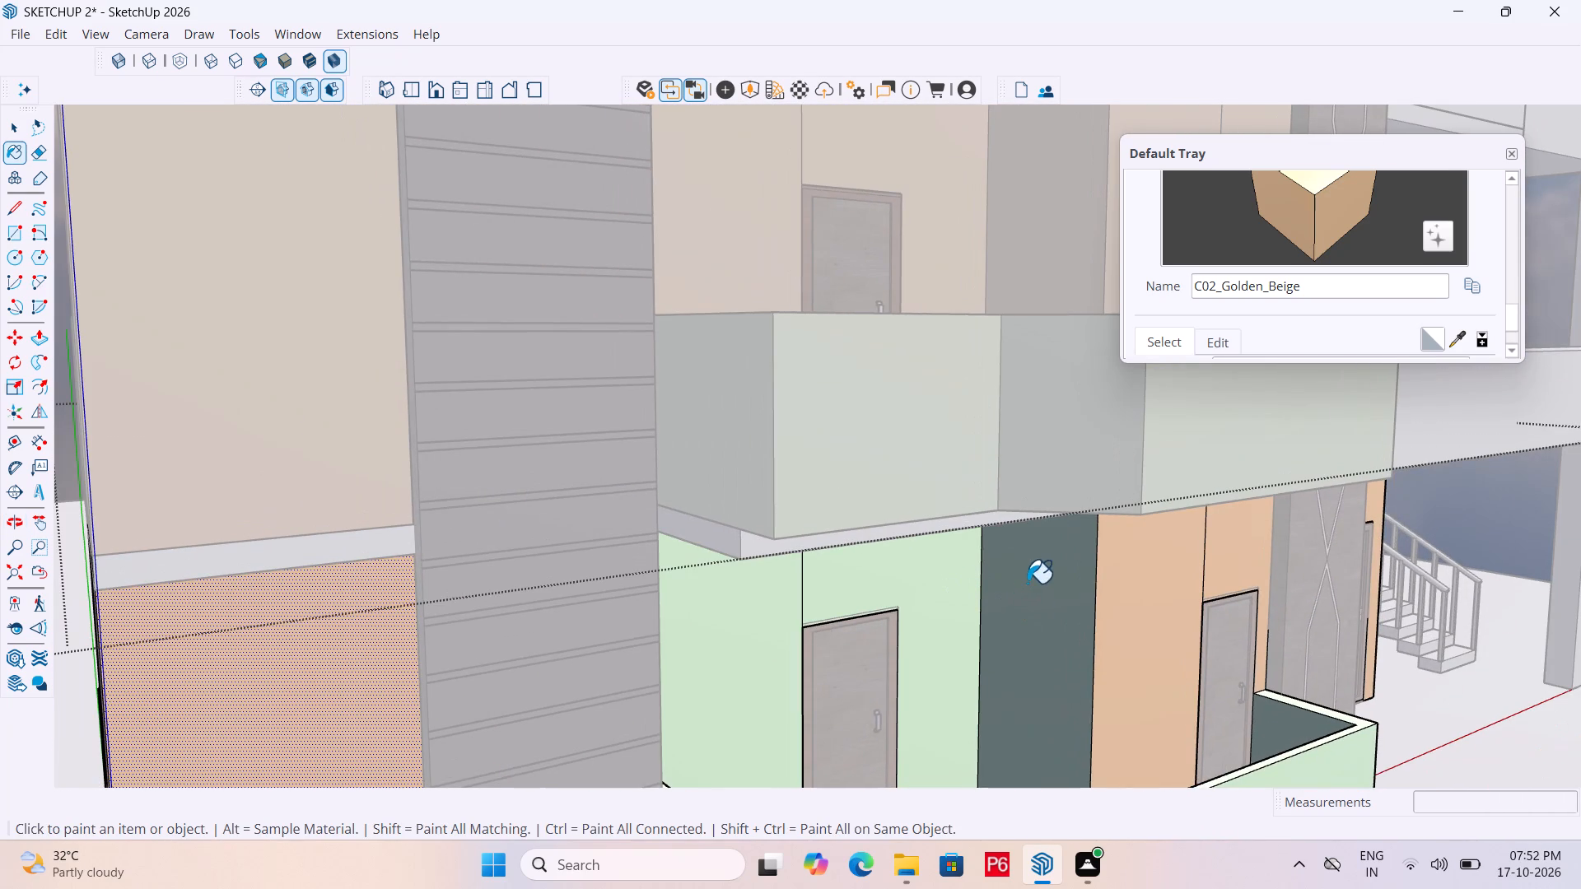
pyautogui.click(945, 578)
pyautogui.click(753, 605)
# Save the model with the ground-floor wall colours applied.
pyautogui.scroll(-12, 515, 523)
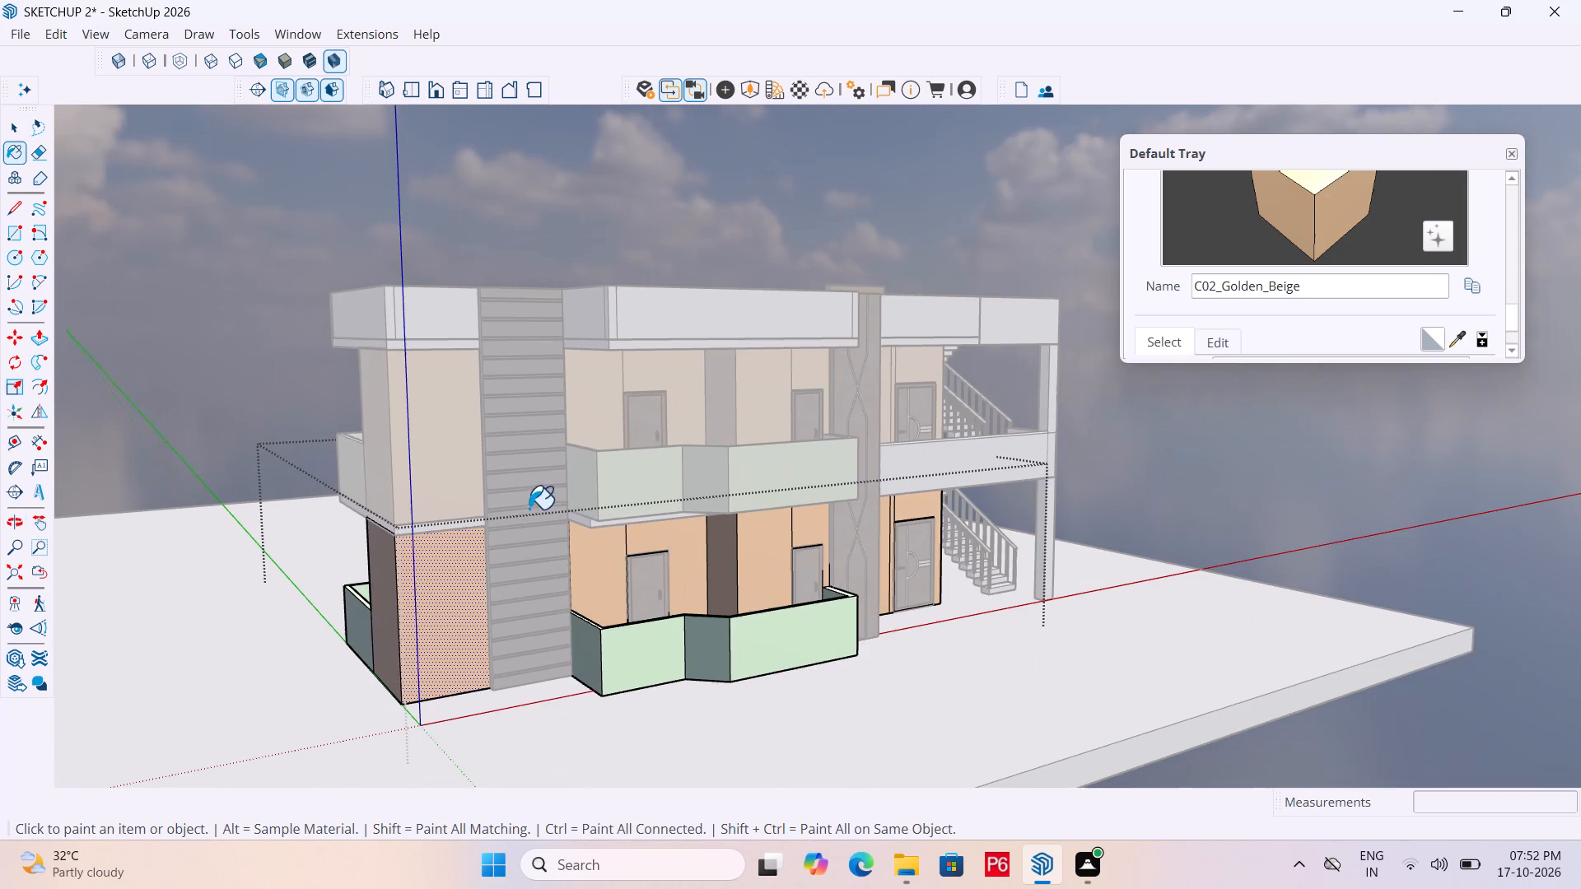
pyautogui.moveTo(767, 632); pyautogui.dragTo(469, 606, button='middle')
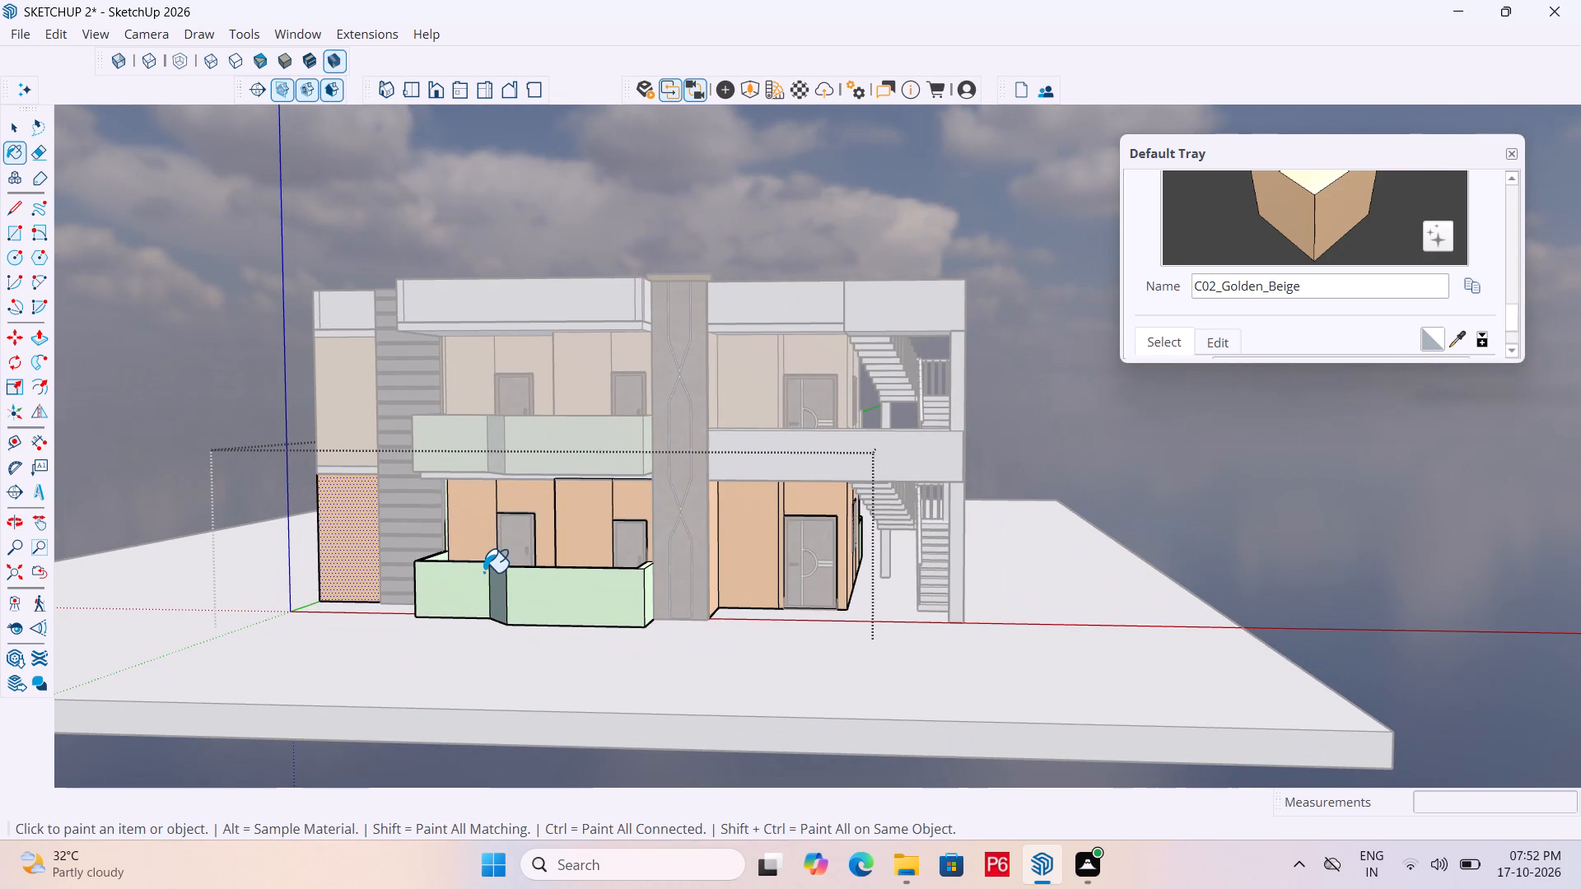
pyautogui.moveTo(723, 561); pyautogui.dragTo(664, 564, button='middle')
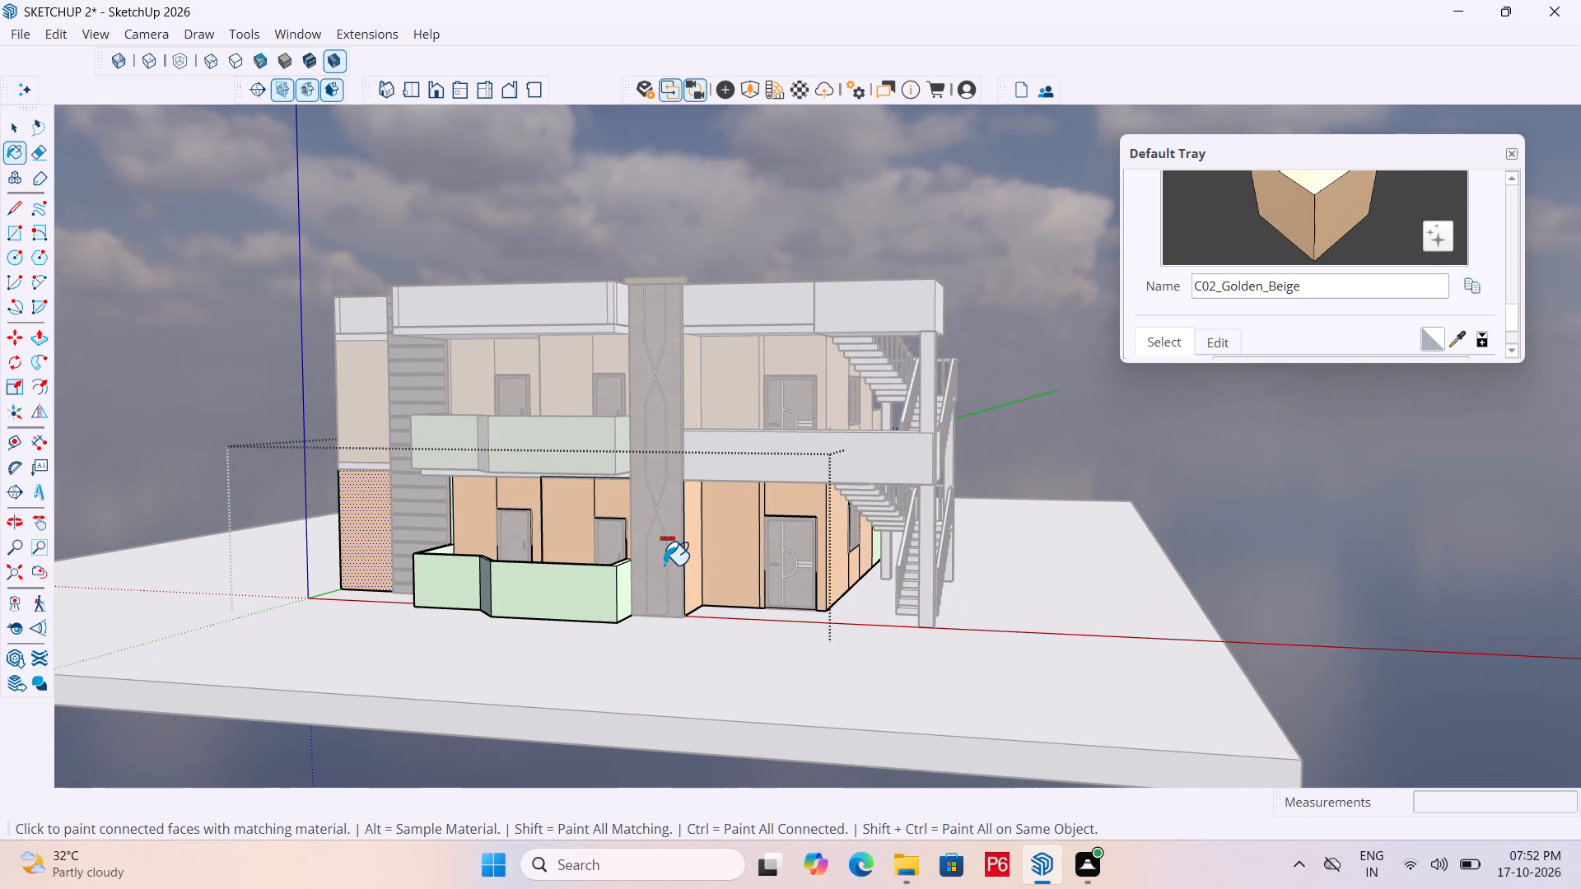
pyautogui.hotkey('ctrl', 's')
pyautogui.hotkey('ctrl', 's')
# Close the ground-floor walls group and return to the whole model.
pyautogui.press('space')
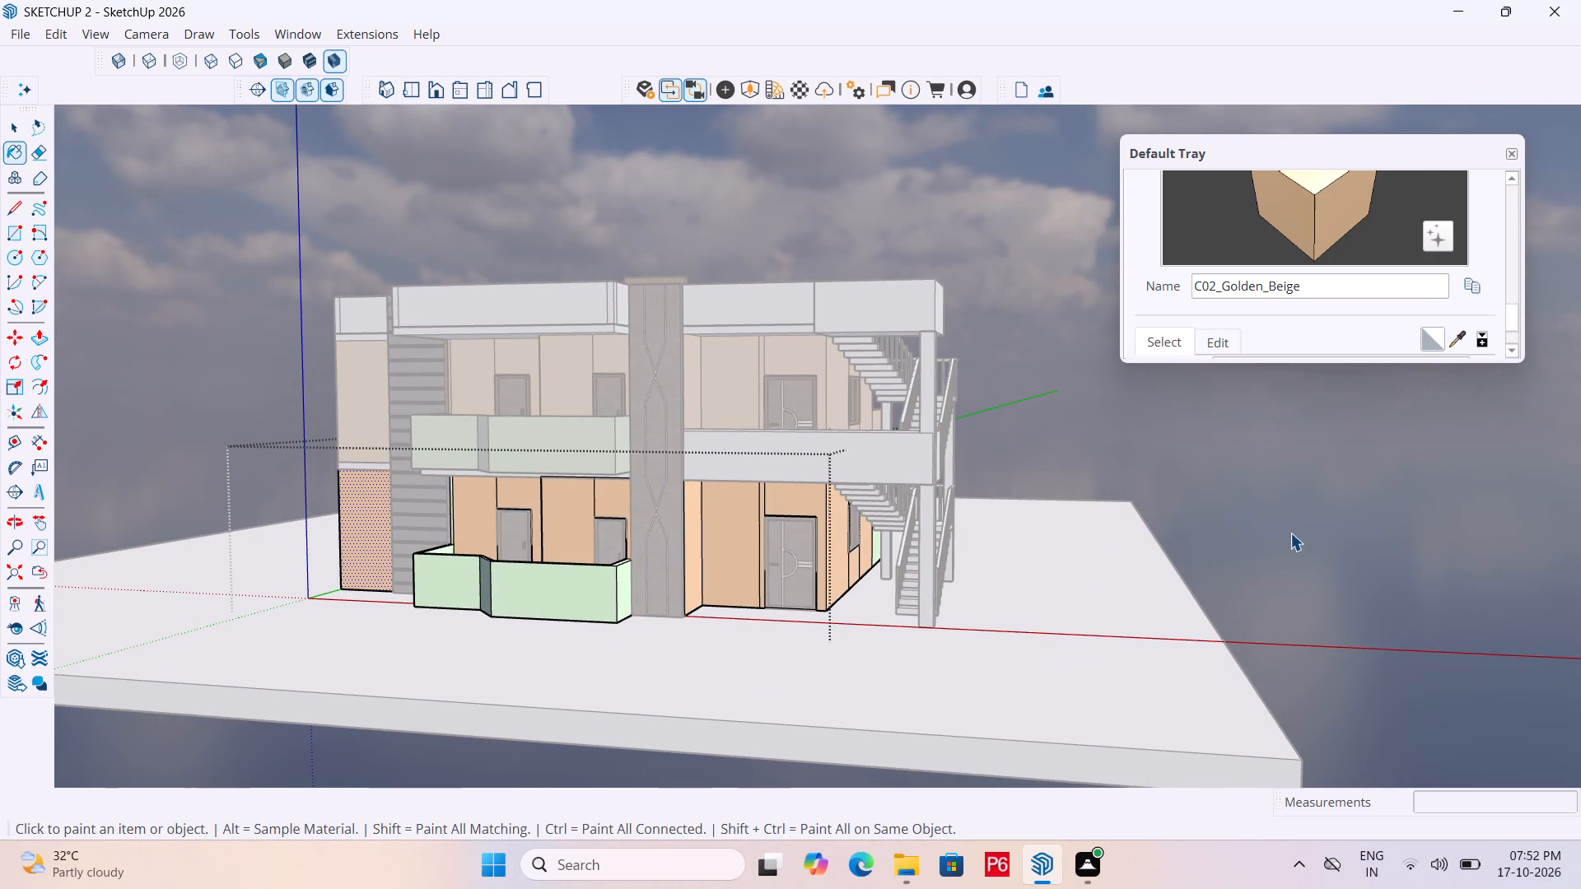
pyautogui.click(1290, 533)
pyautogui.click(1202, 495)
# Examine the recoloured front facade and its balconies on both floors.
pyautogui.moveTo(1153, 486); pyautogui.dragTo(1048, 512, button='middle')
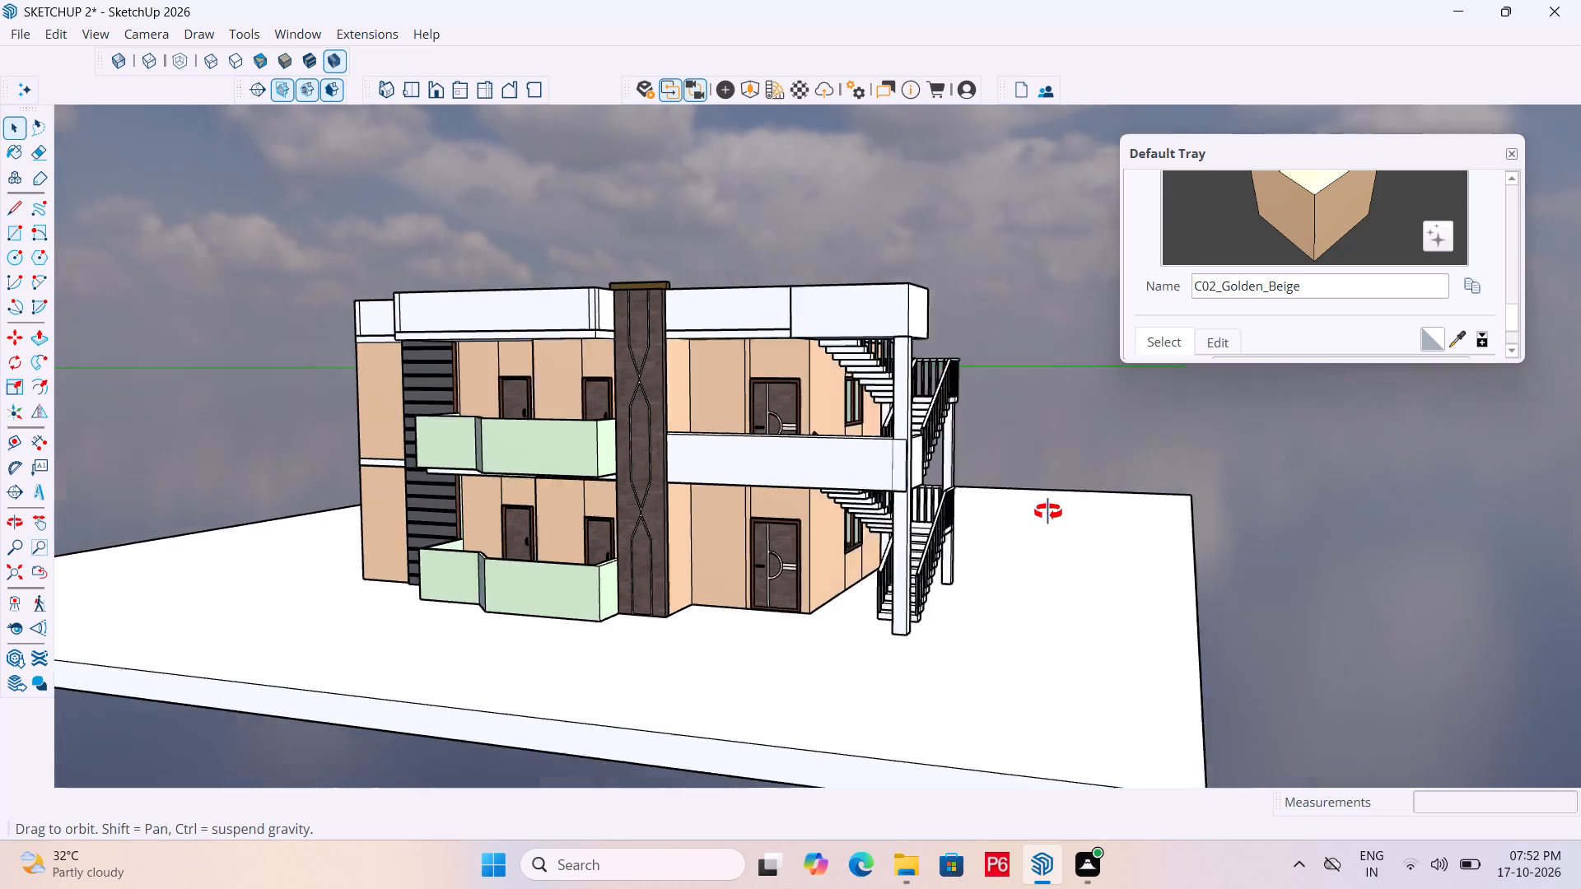
pyautogui.moveTo(1048, 512); pyautogui.dragTo(1139, 551, button='middle')
pyautogui.scroll(2, 381, 510)
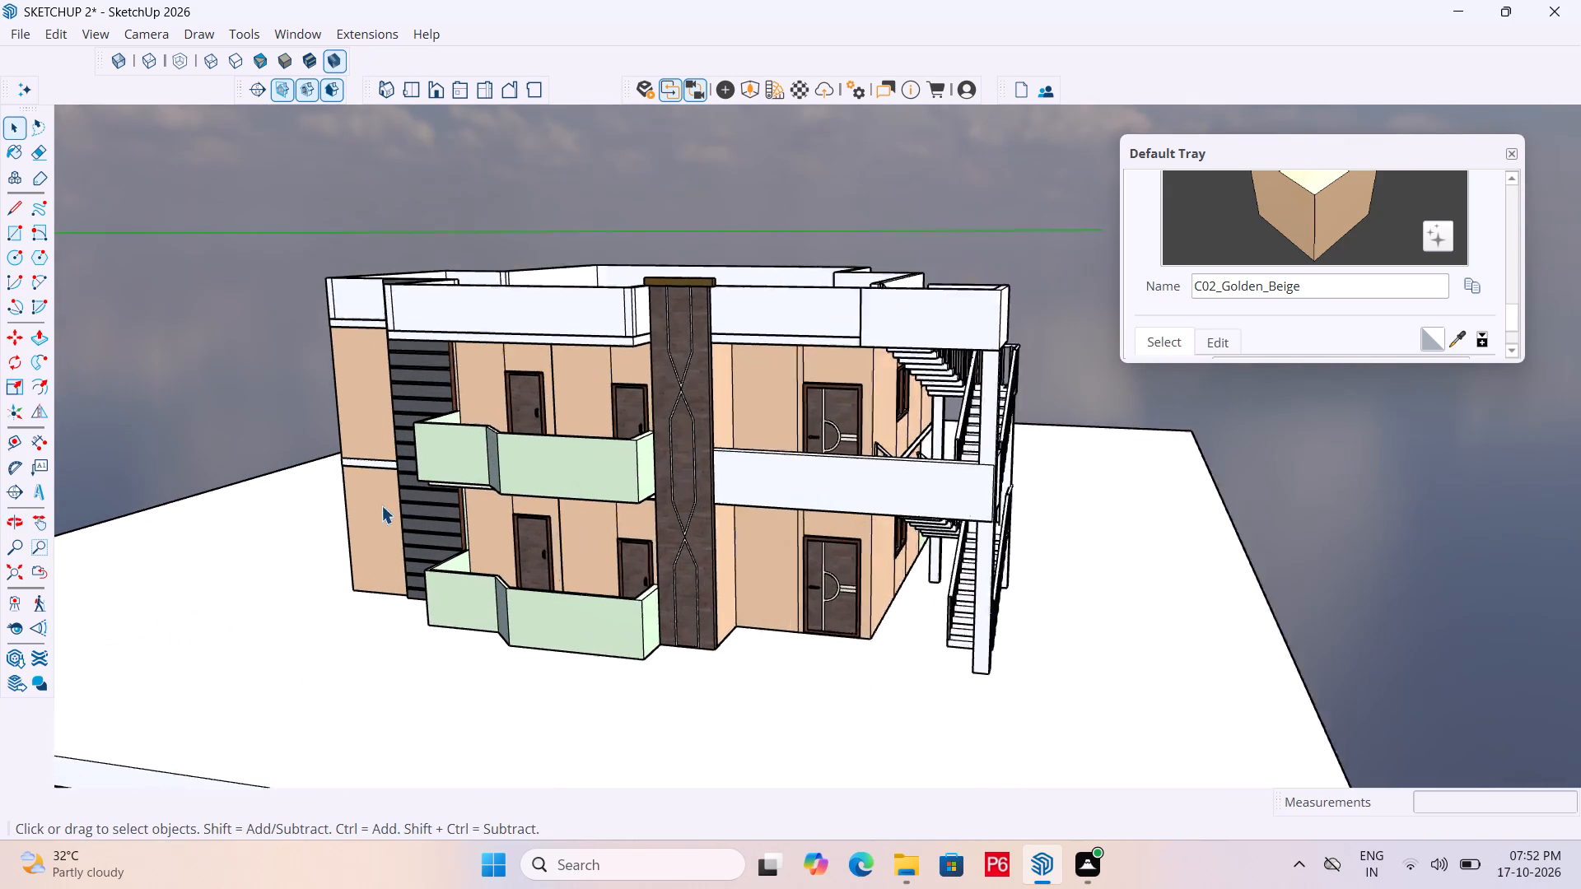
pyautogui.scroll(1, 381, 505)
pyautogui.moveTo(444, 498); pyautogui.dragTo(733, 526, button='middle')
pyautogui.scroll(1, 624, 519)
pyautogui.scroll(1, 733, 526)
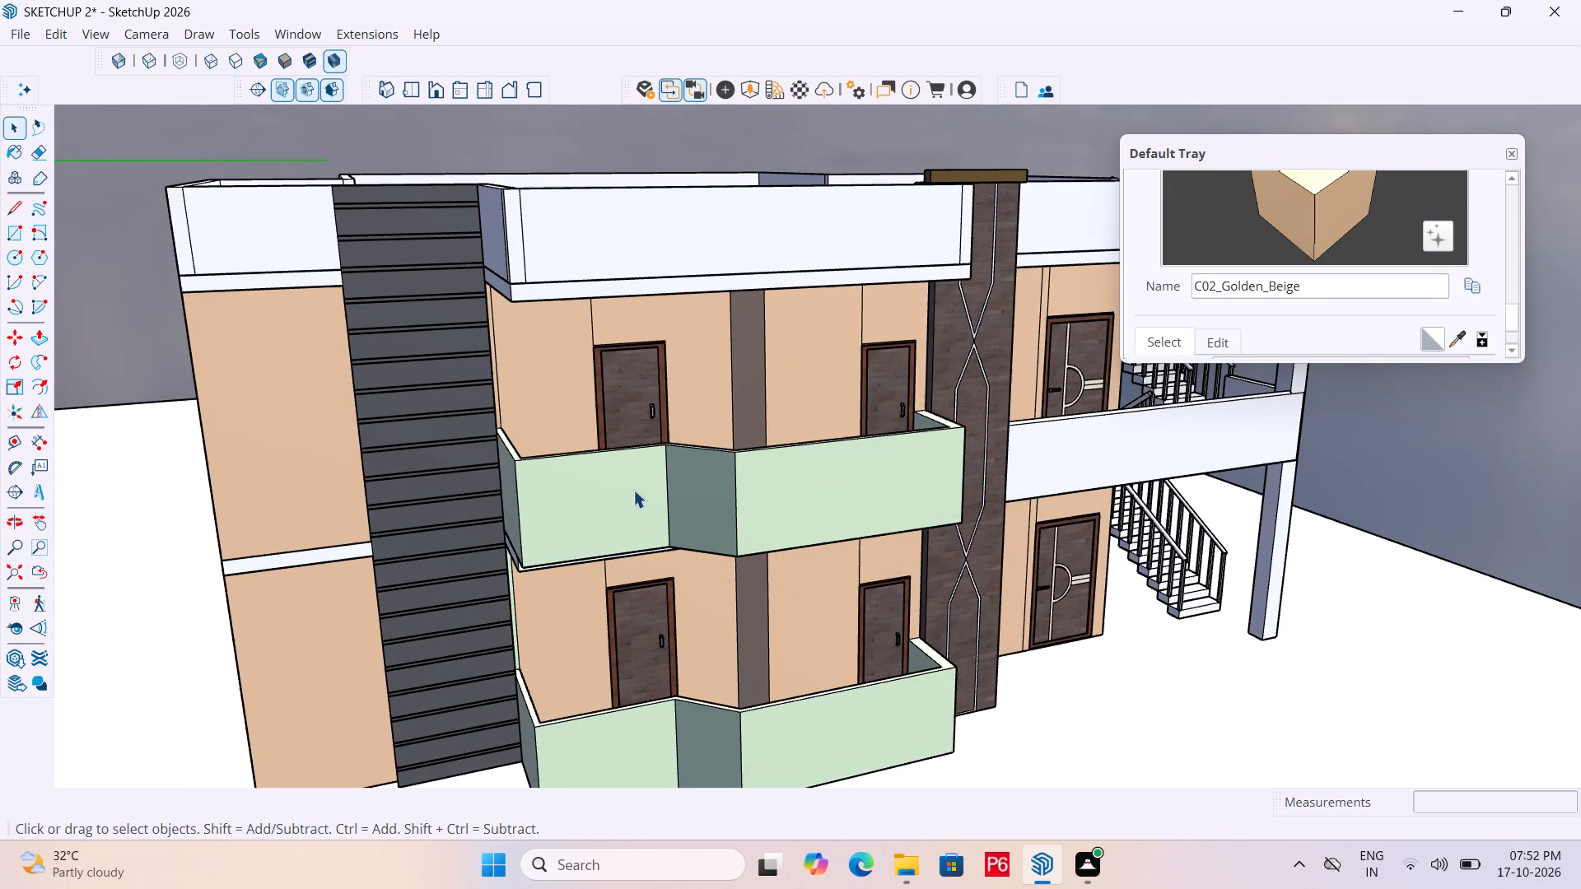
# Open the first-floor walkway slab group for editing and delete the top face of its white front parapet.
pyautogui.press('space')
pyautogui.moveTo(1212, 472); pyautogui.dragTo(749, 482, button='middle')
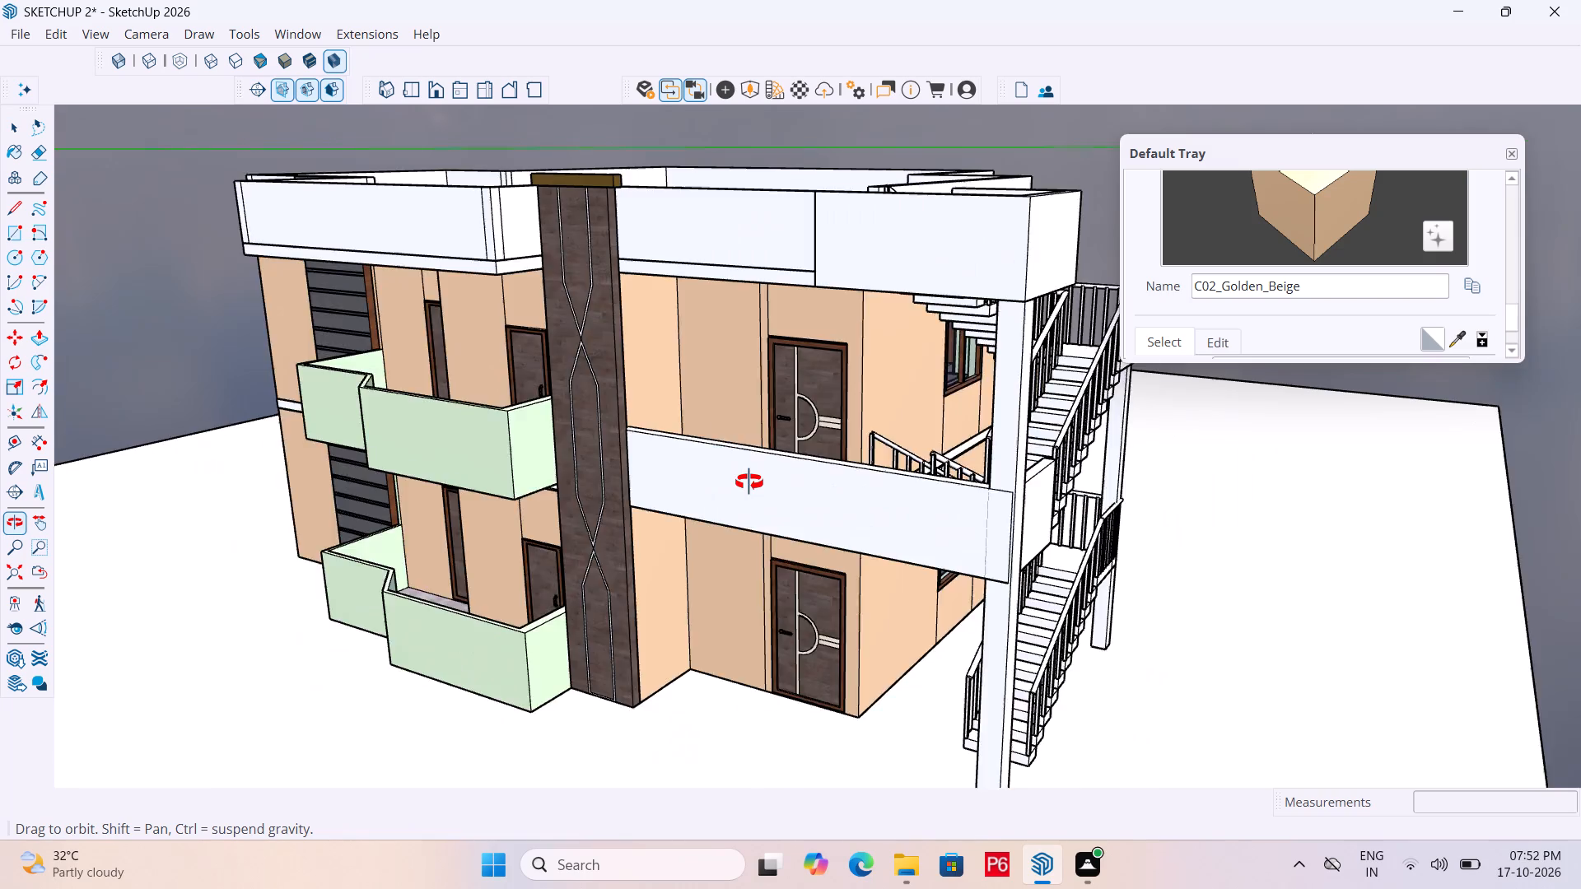
pyautogui.moveTo(749, 482); pyautogui.dragTo(767, 477, button='middle')
pyautogui.scroll(10, 898, 463)
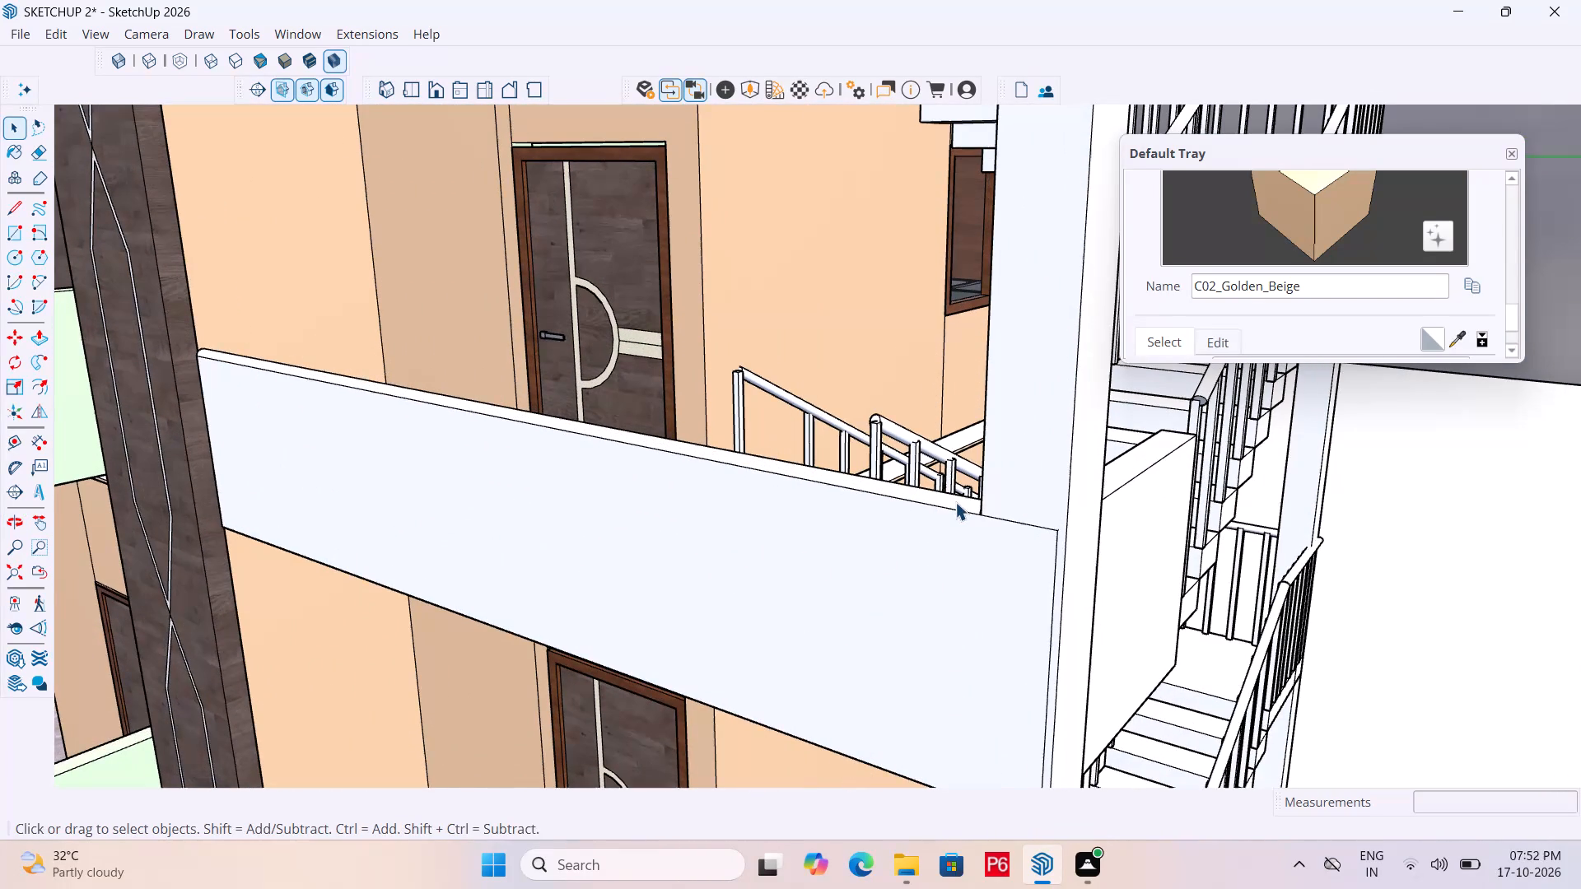
pyautogui.click(955, 502)
pyautogui.doubleClick(955, 502)
pyautogui.click(949, 501)
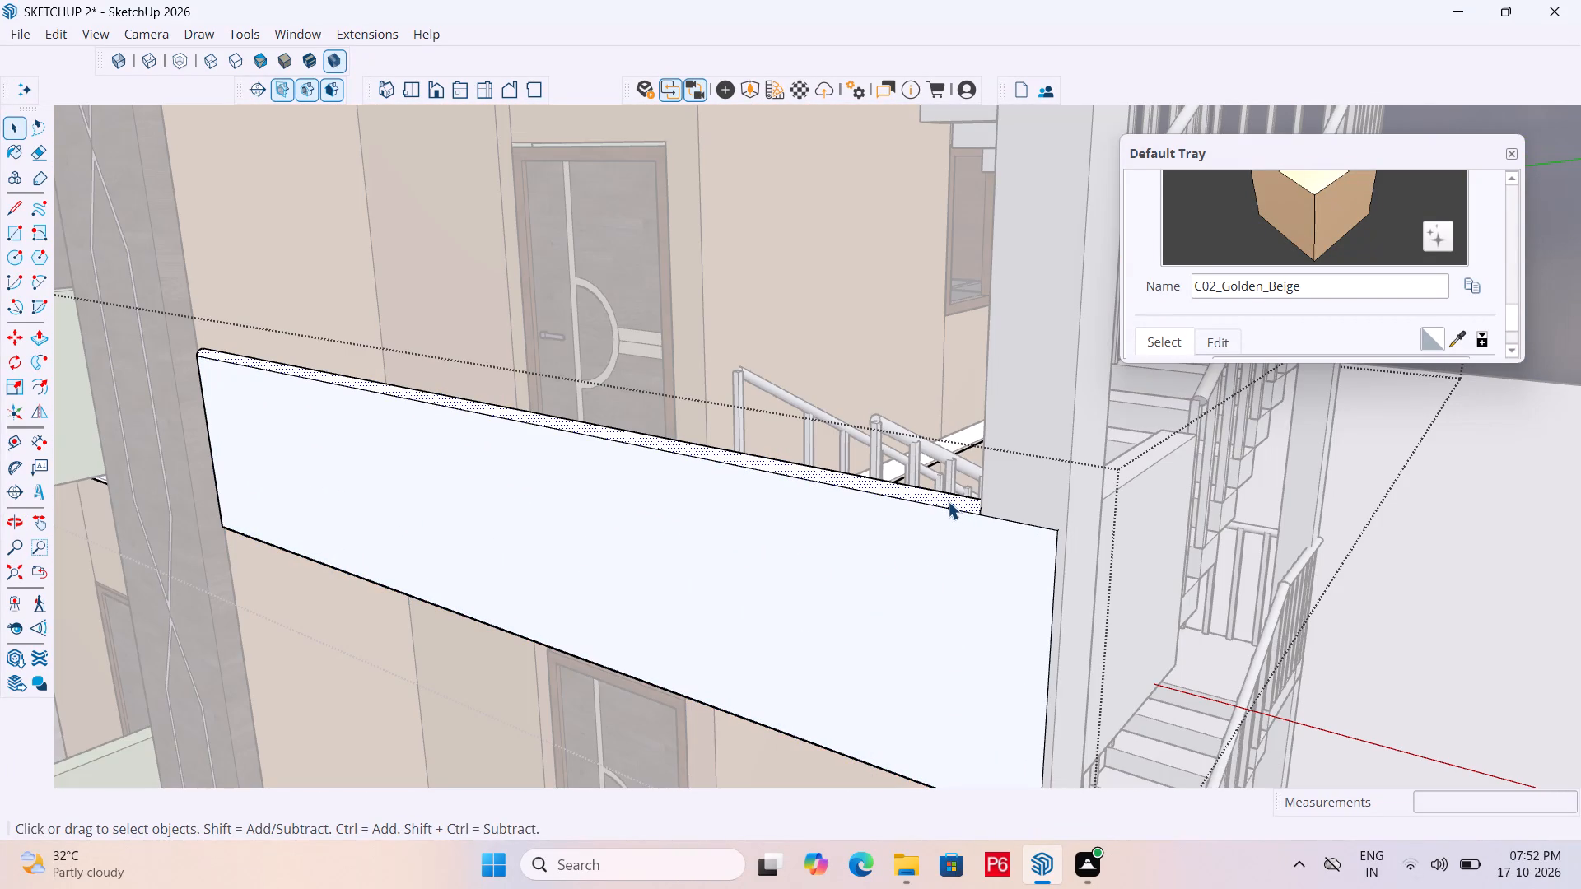
pyautogui.press('Delete')
pyautogui.moveTo(942, 503); pyautogui.dragTo(845, 570, button='middle')
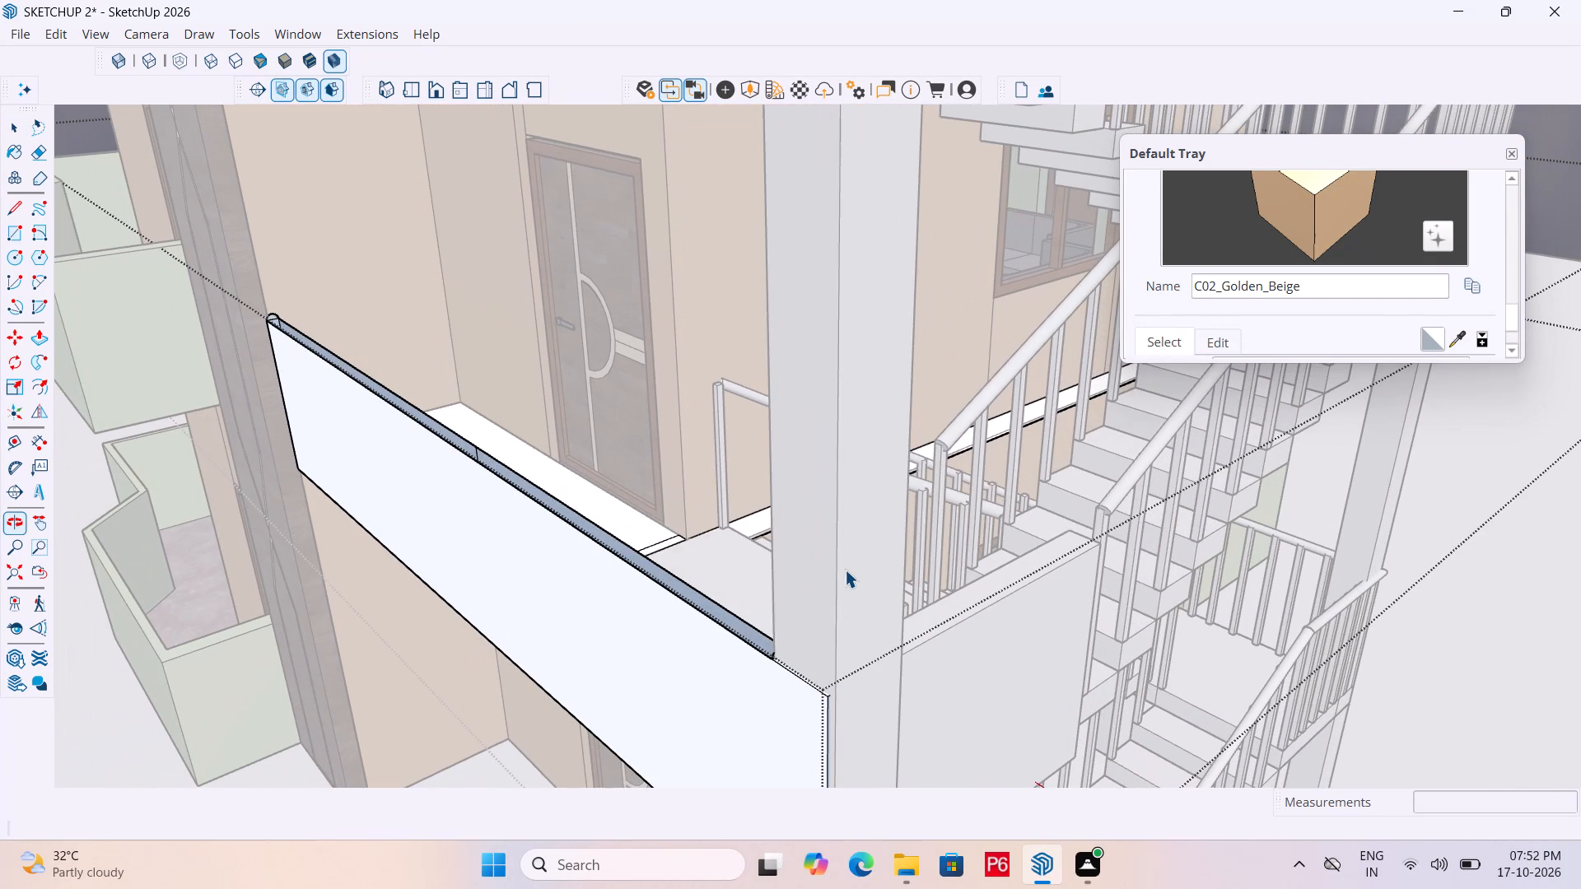
# Undo the deletion of the walkway parapet's top face.
pyautogui.hotkey('ctrl', 'z')
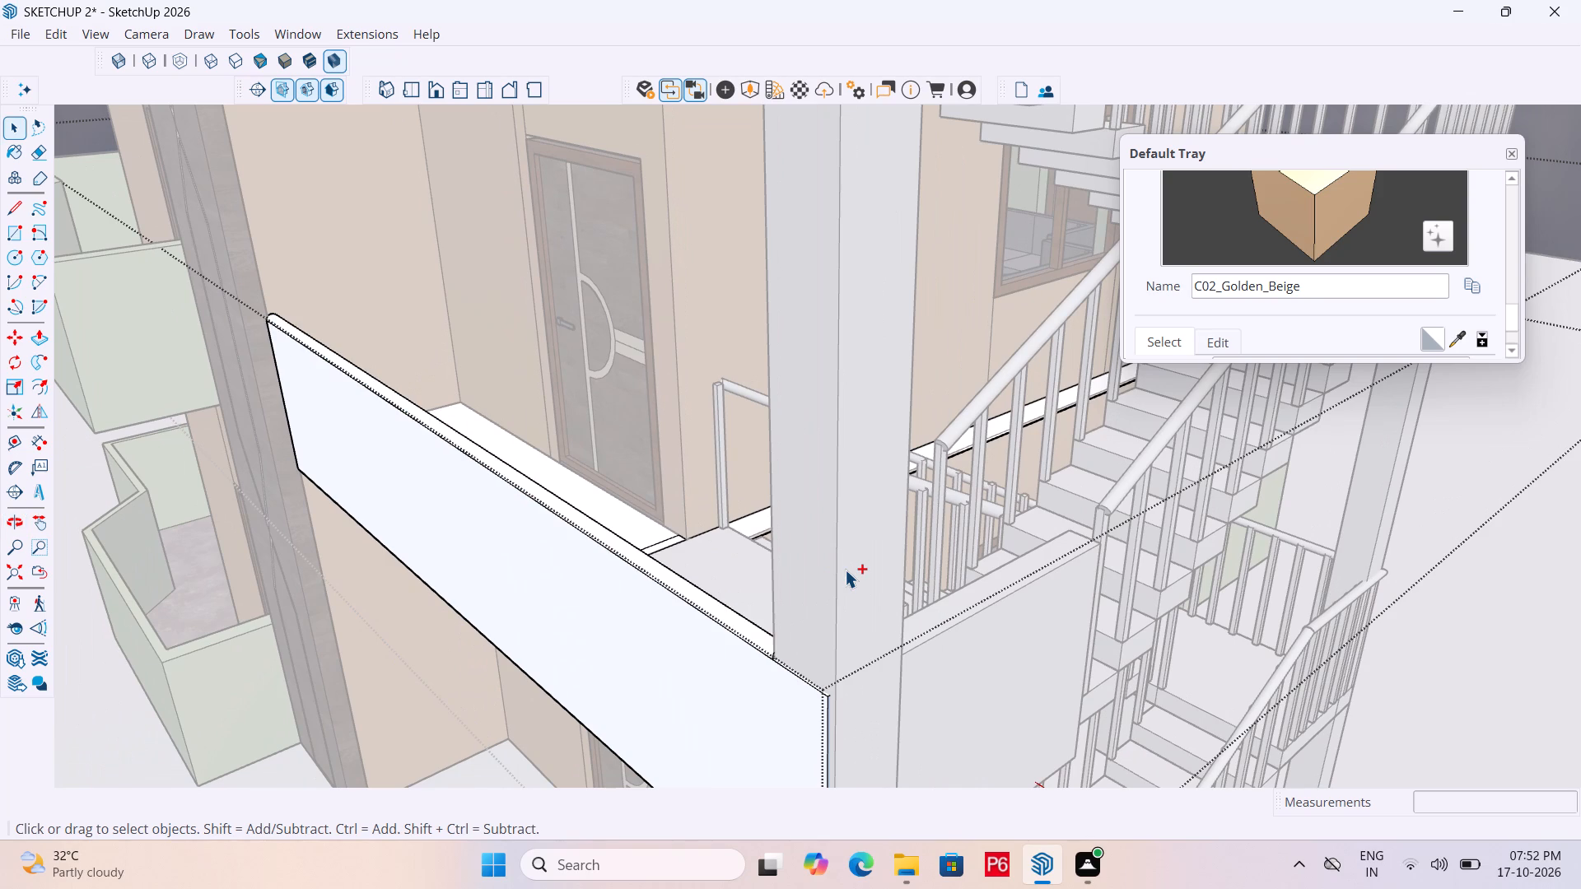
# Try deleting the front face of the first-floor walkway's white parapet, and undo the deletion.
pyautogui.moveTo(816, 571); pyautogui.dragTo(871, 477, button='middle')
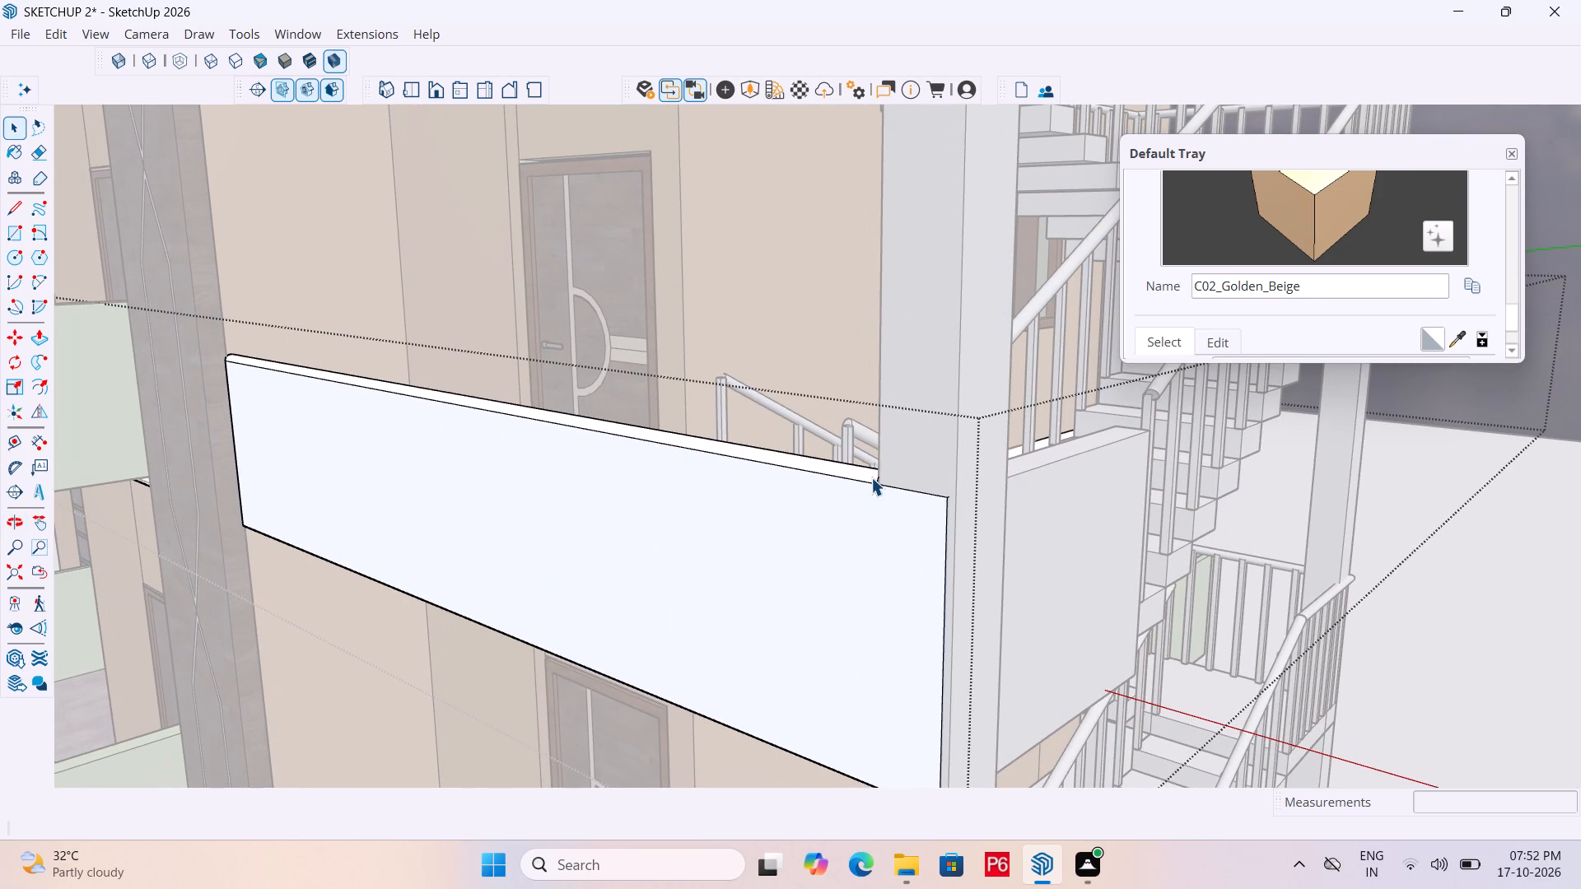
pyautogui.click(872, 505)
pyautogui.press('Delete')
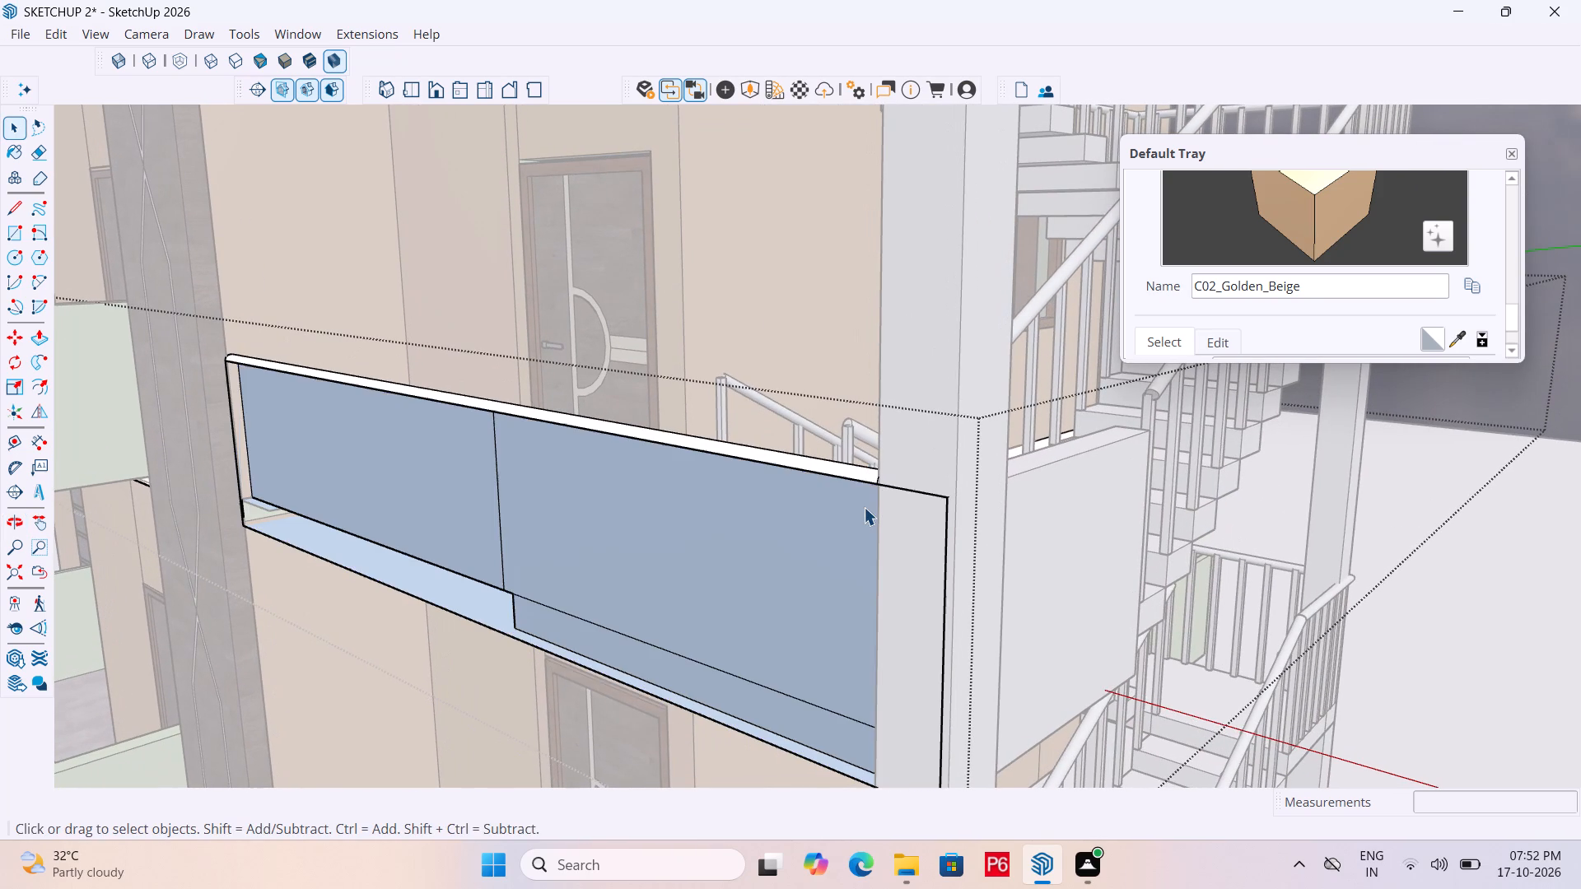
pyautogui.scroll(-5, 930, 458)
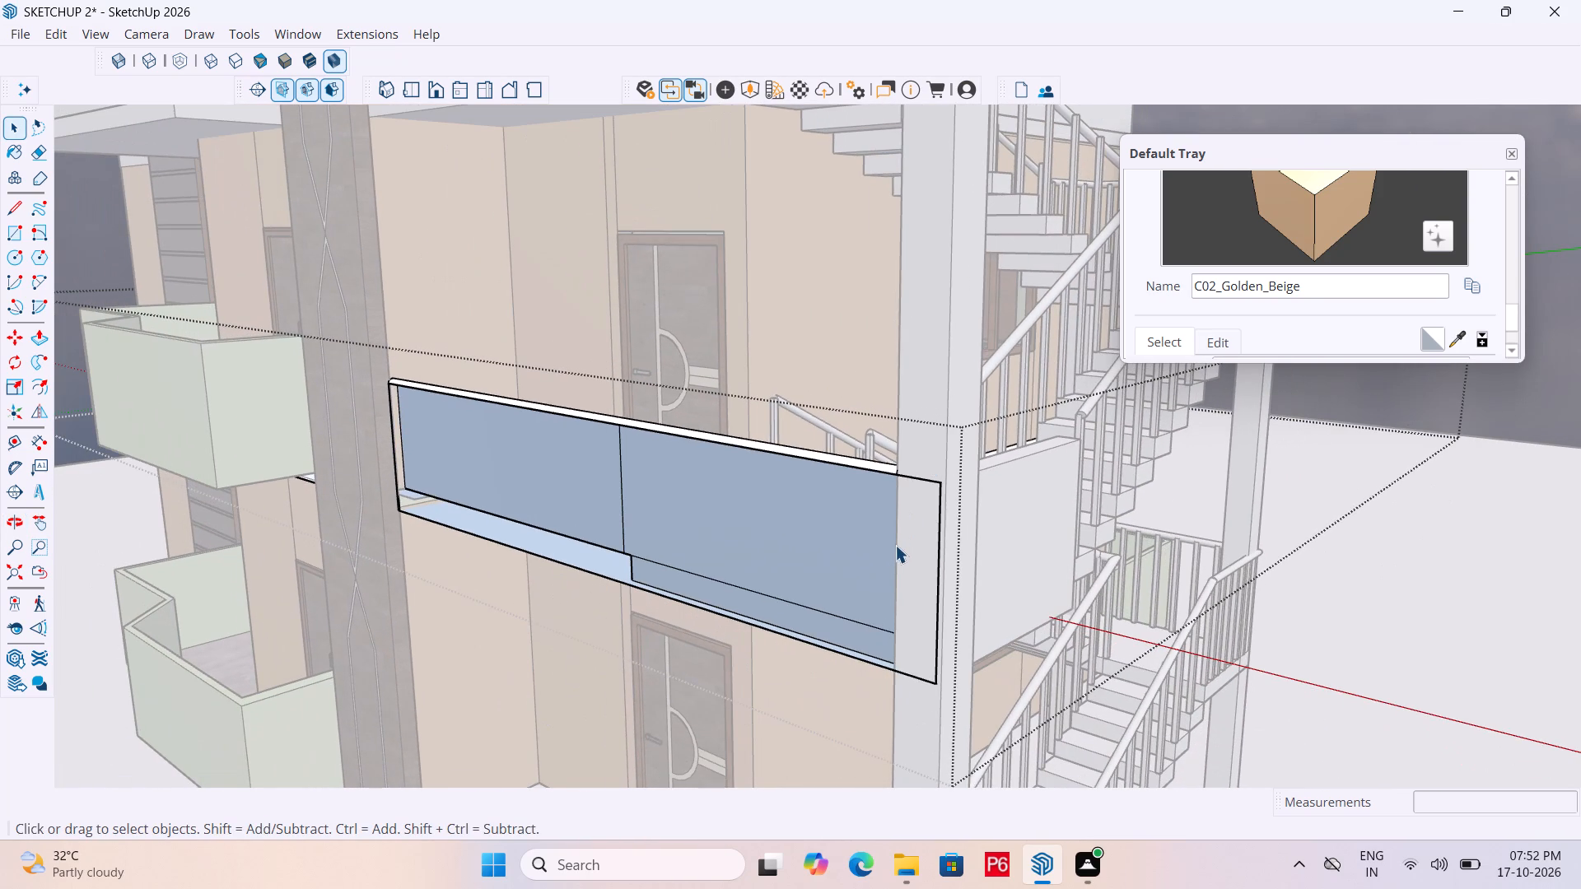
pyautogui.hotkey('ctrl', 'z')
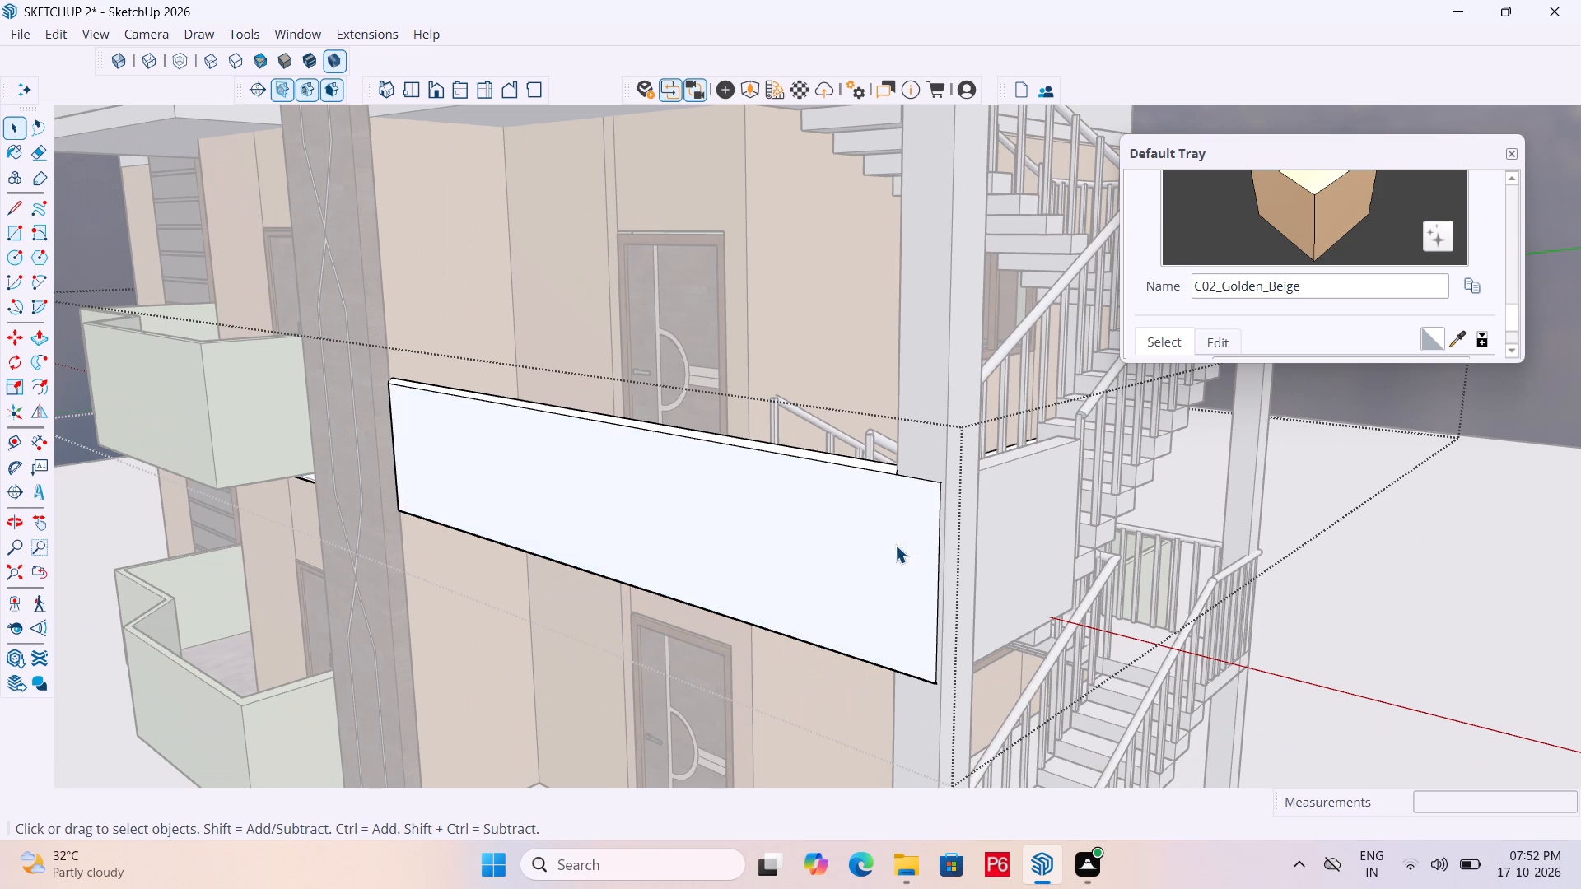
# Close the first-floor walkway slab group and return to the whole model.
pyautogui.moveTo(874, 548); pyautogui.dragTo(627, 594, button='middle')
pyautogui.press('space')
pyautogui.click(339, 285)
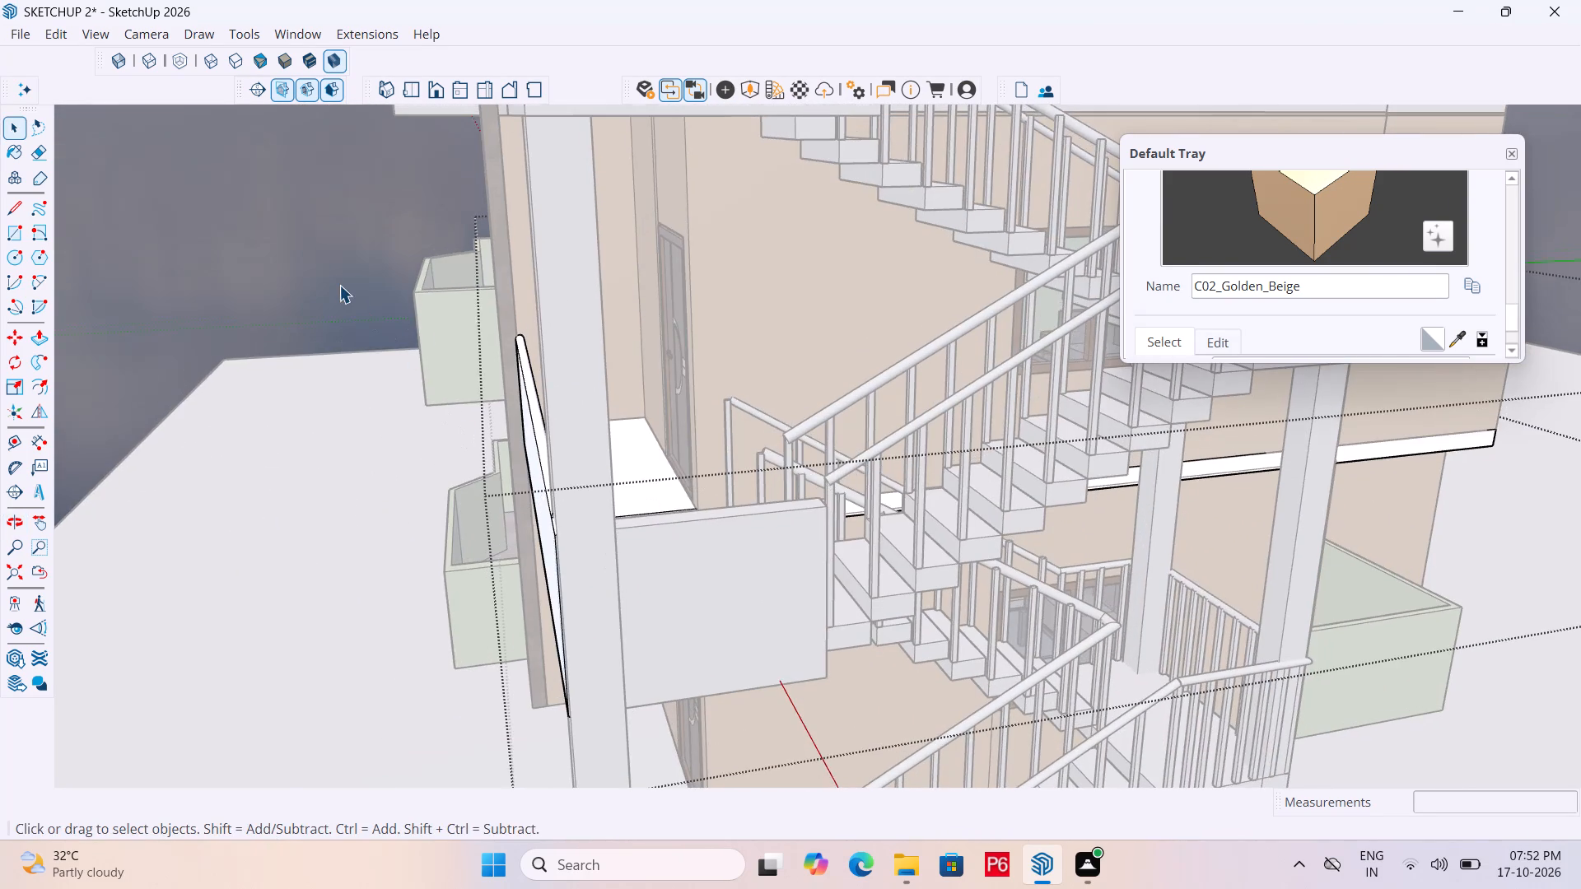
pyautogui.moveTo(545, 523); pyautogui.dragTo(718, 523, button='middle')
pyautogui.click(627, 551)
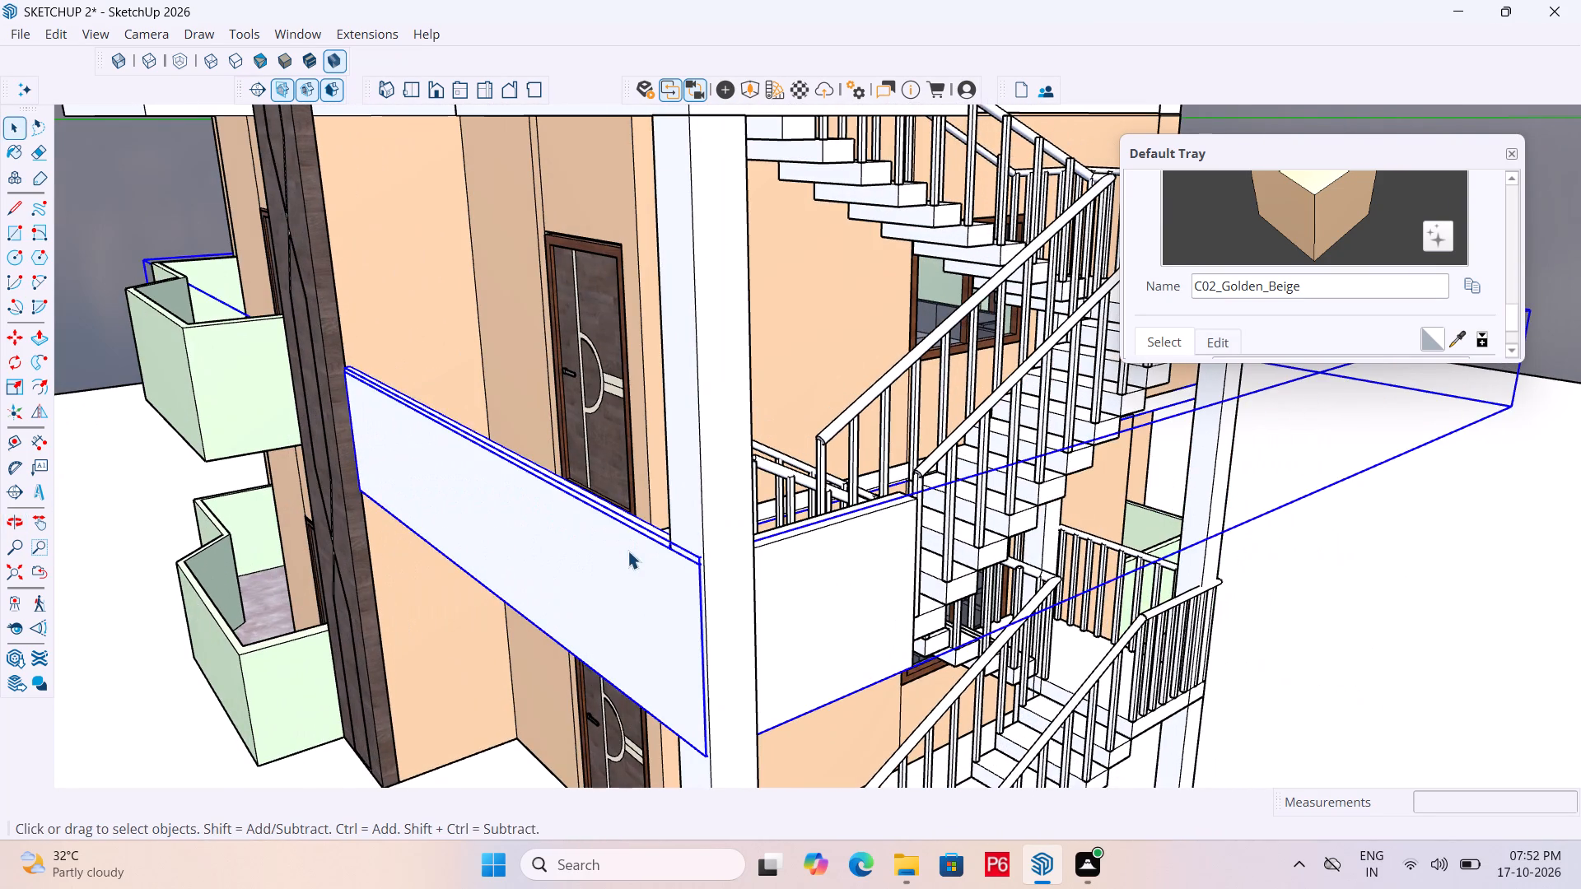
pyautogui.scroll(-3, 761, 526)
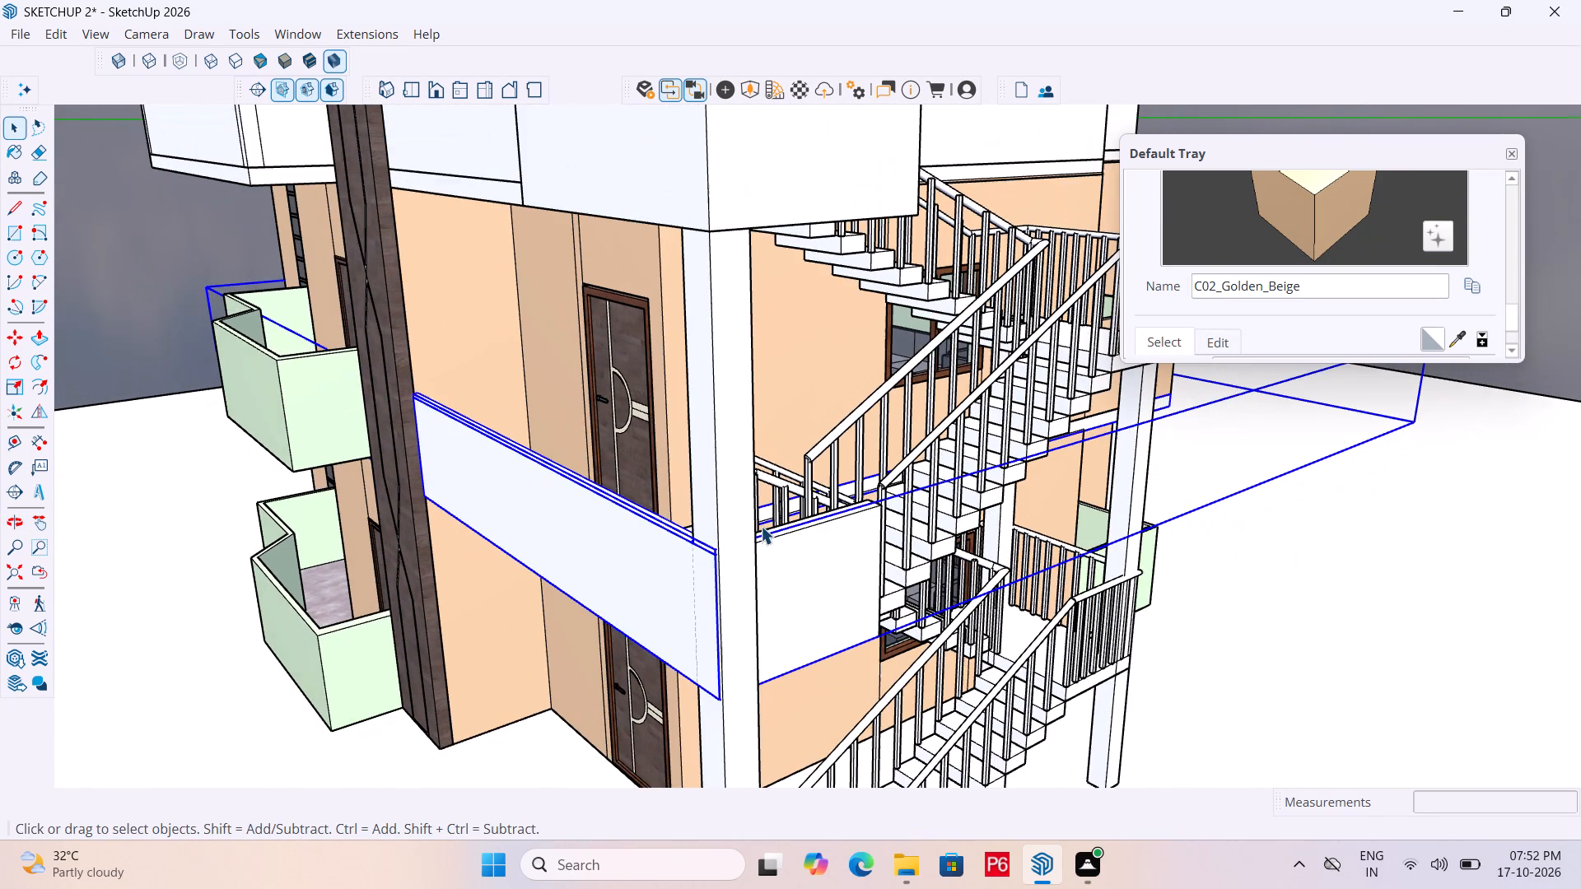
# Save the model.
pyautogui.hotkey('ctrl', 's')
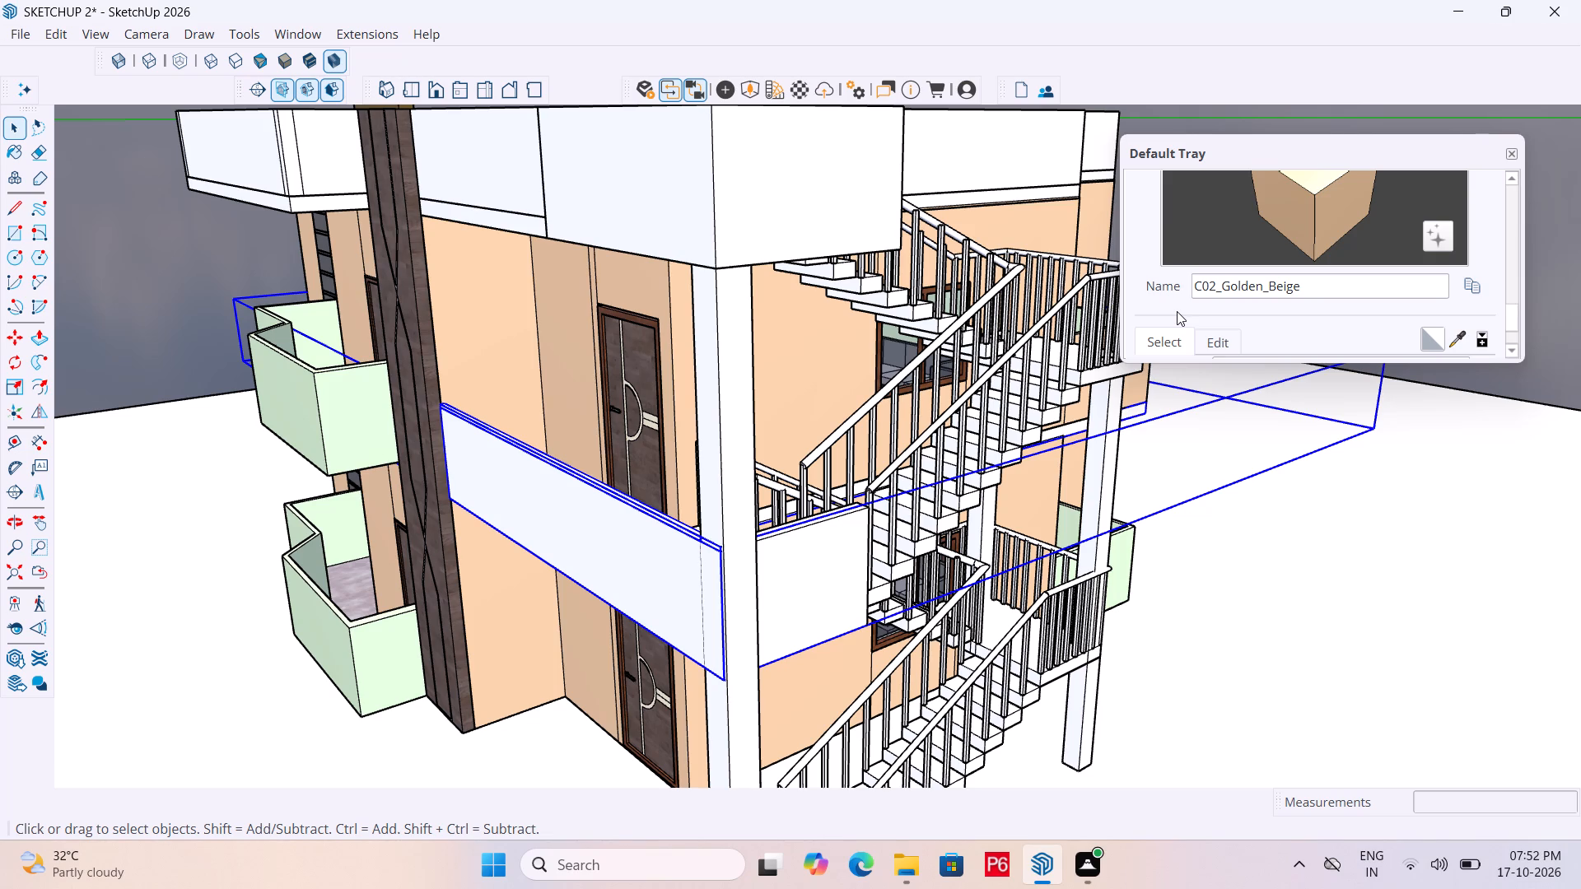
pyautogui.hotkey('ctrl', 's')
pyautogui.hotkey('ctrl', 's')
pyautogui.hotkey('ctrl', 's')
# Open the external staircase group for editing at the foot of the lower flight.
pyautogui.scroll(-3, 847, 425)
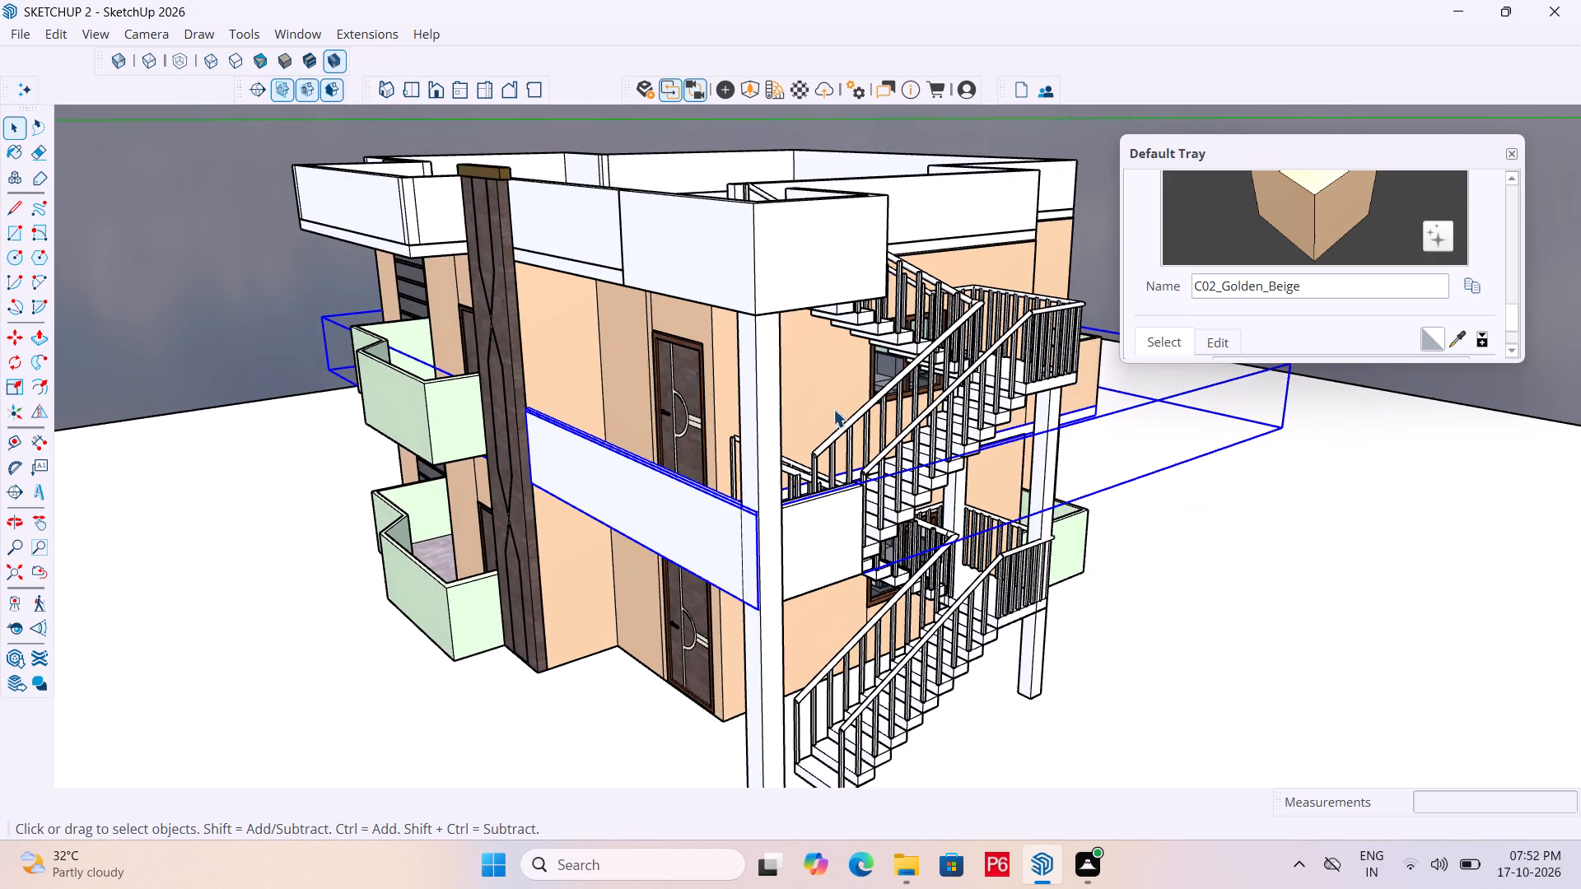
pyautogui.scroll(-4, 792, 395)
pyautogui.moveTo(870, 449); pyautogui.dragTo(712, 439, button='middle')
pyautogui.scroll(13, 724, 438)
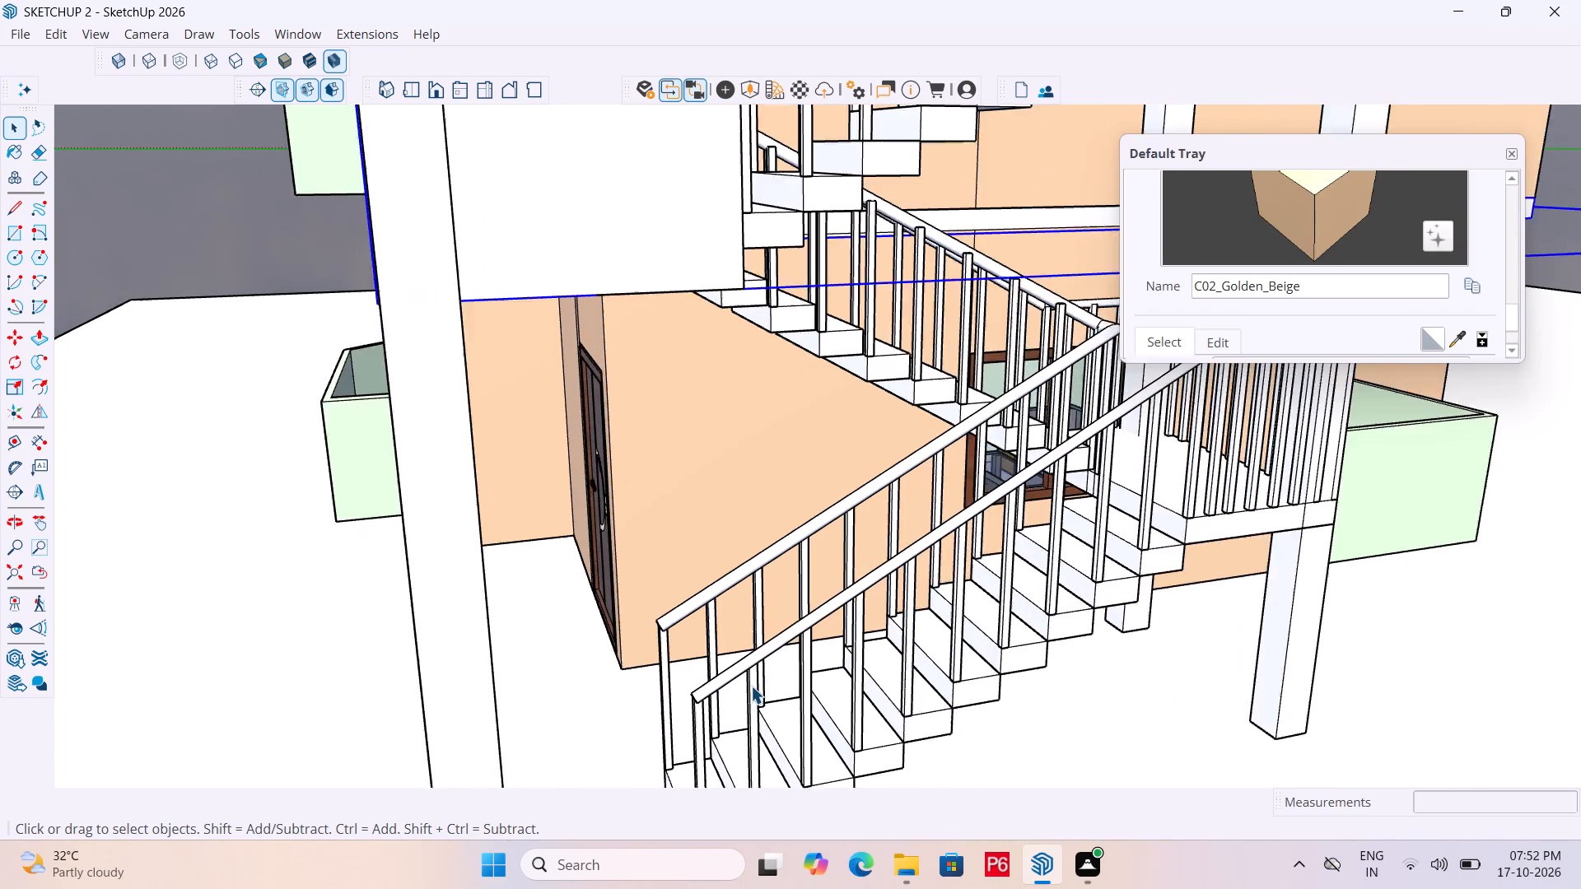
pyautogui.scroll(1, 751, 686)
pyautogui.click(754, 705)
pyautogui.scroll(-5, 805, 465)
pyautogui.scroll(5, 744, 673)
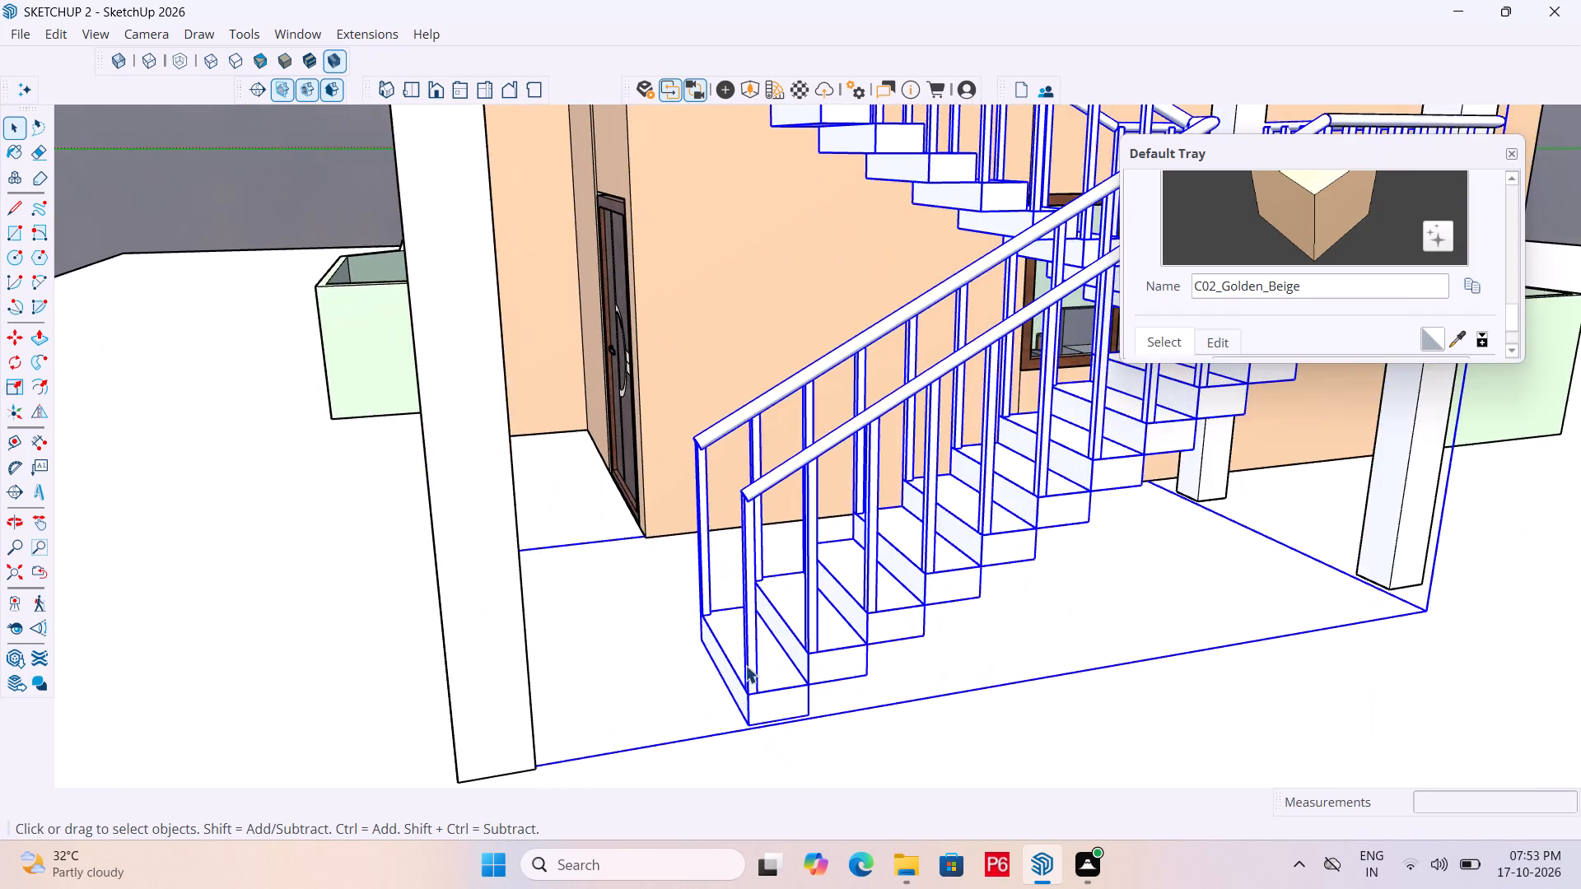
pyautogui.scroll(6, 745, 665)
pyautogui.doubleClick(758, 634)
# Paint the lowest three outer and two inner balusters of the lower flight with Metal_06_1K from the Metal materials.
pyautogui.click(758, 621)
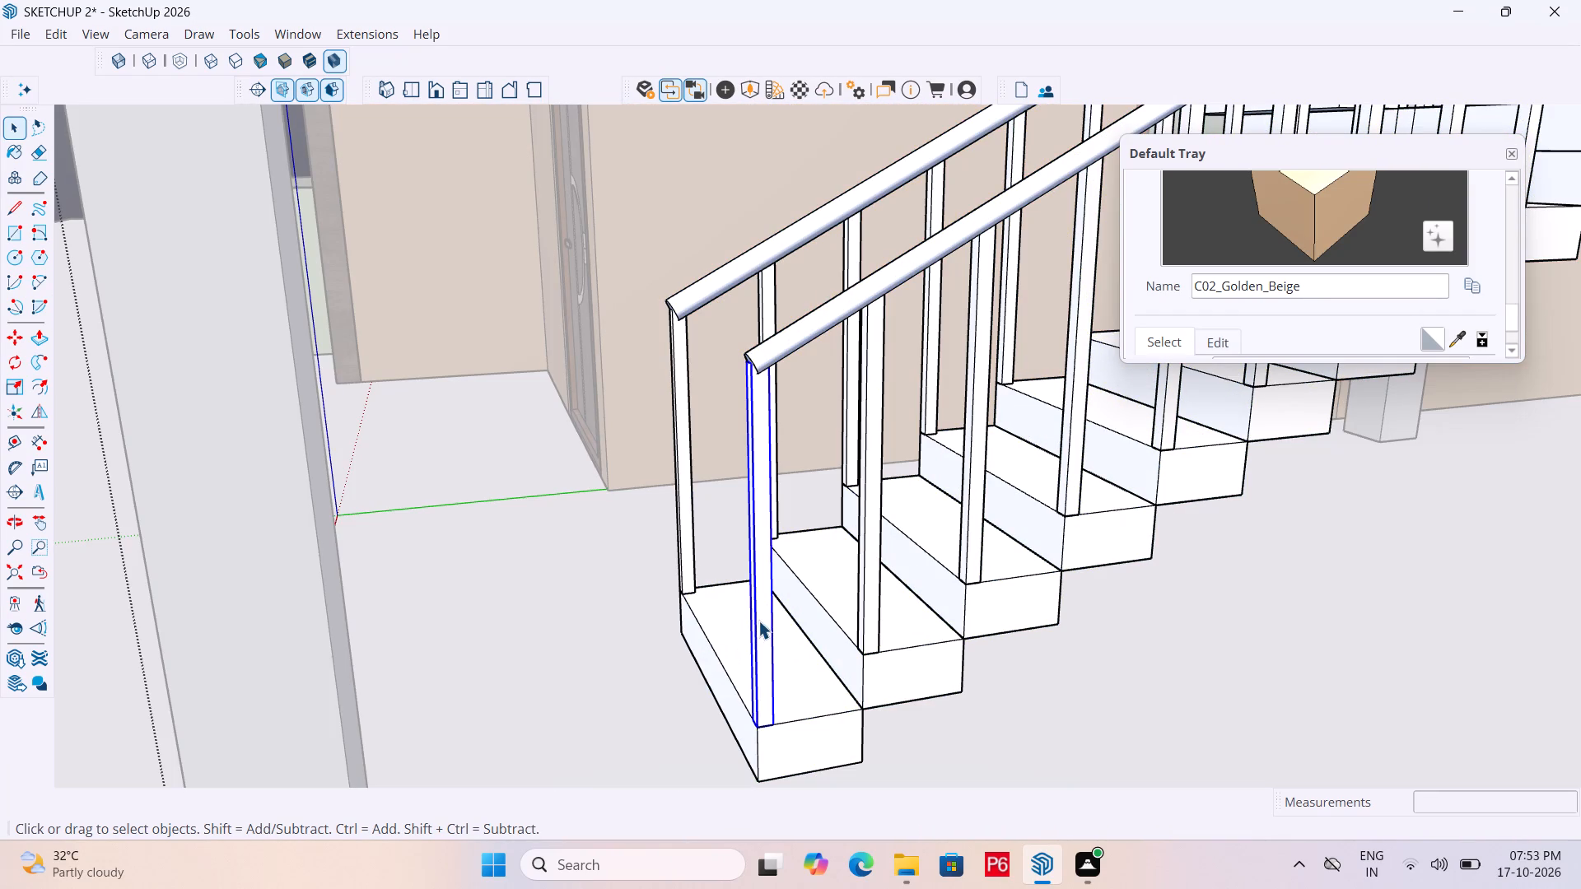
pyautogui.scroll(-4, 1289, 288)
pyautogui.click(1289, 270)
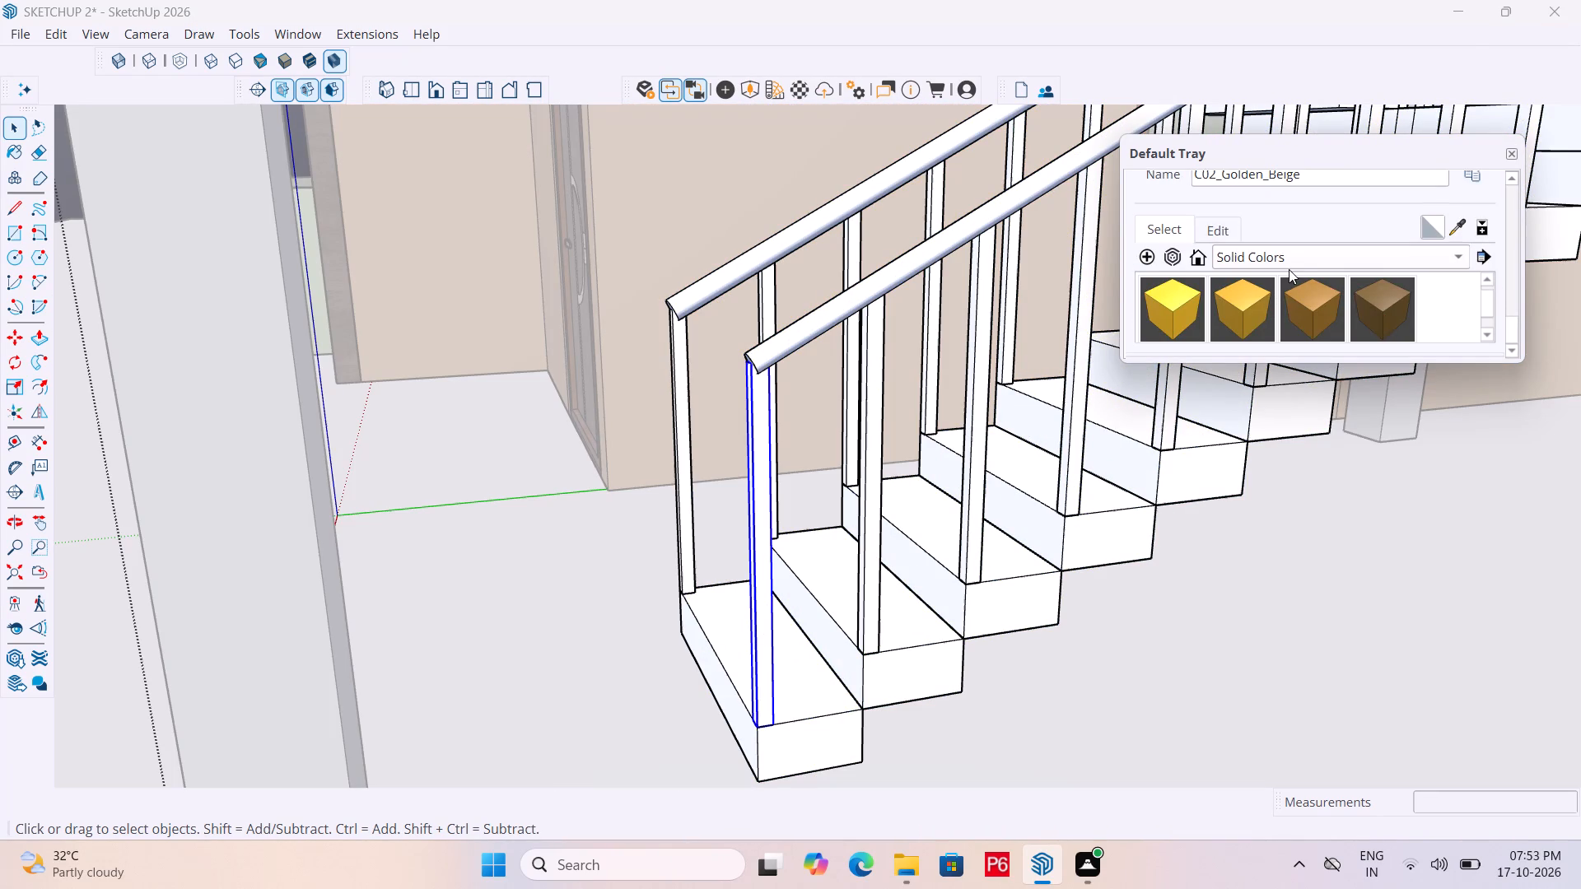
pyautogui.click(1295, 259)
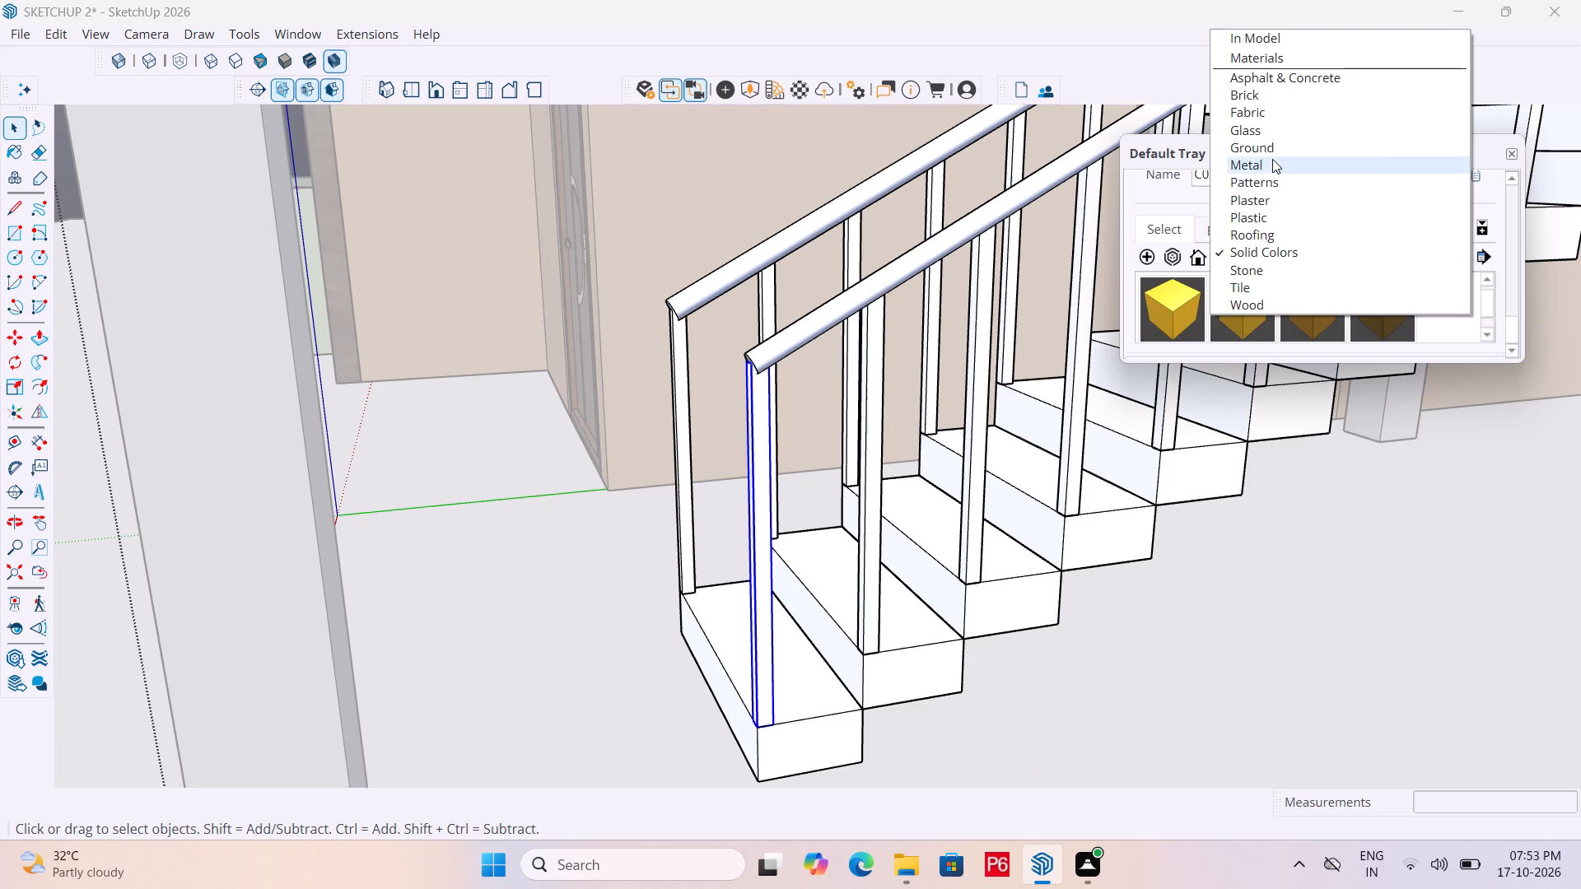
pyautogui.click(1272, 159)
pyautogui.scroll(2, 932, 435)
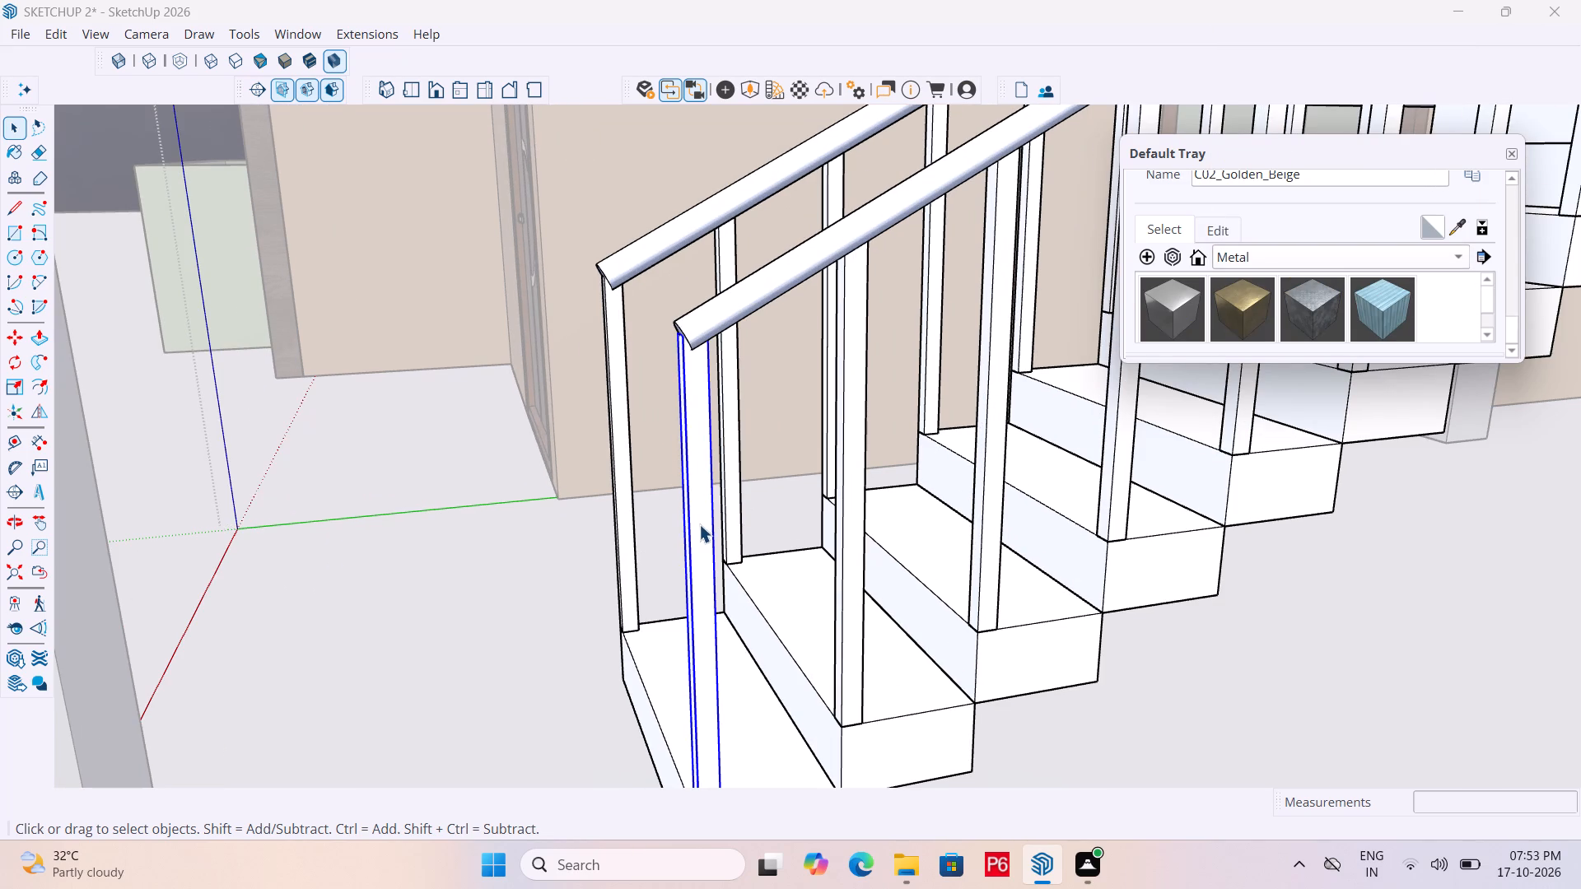
pyautogui.click(1187, 309)
pyautogui.click(695, 596)
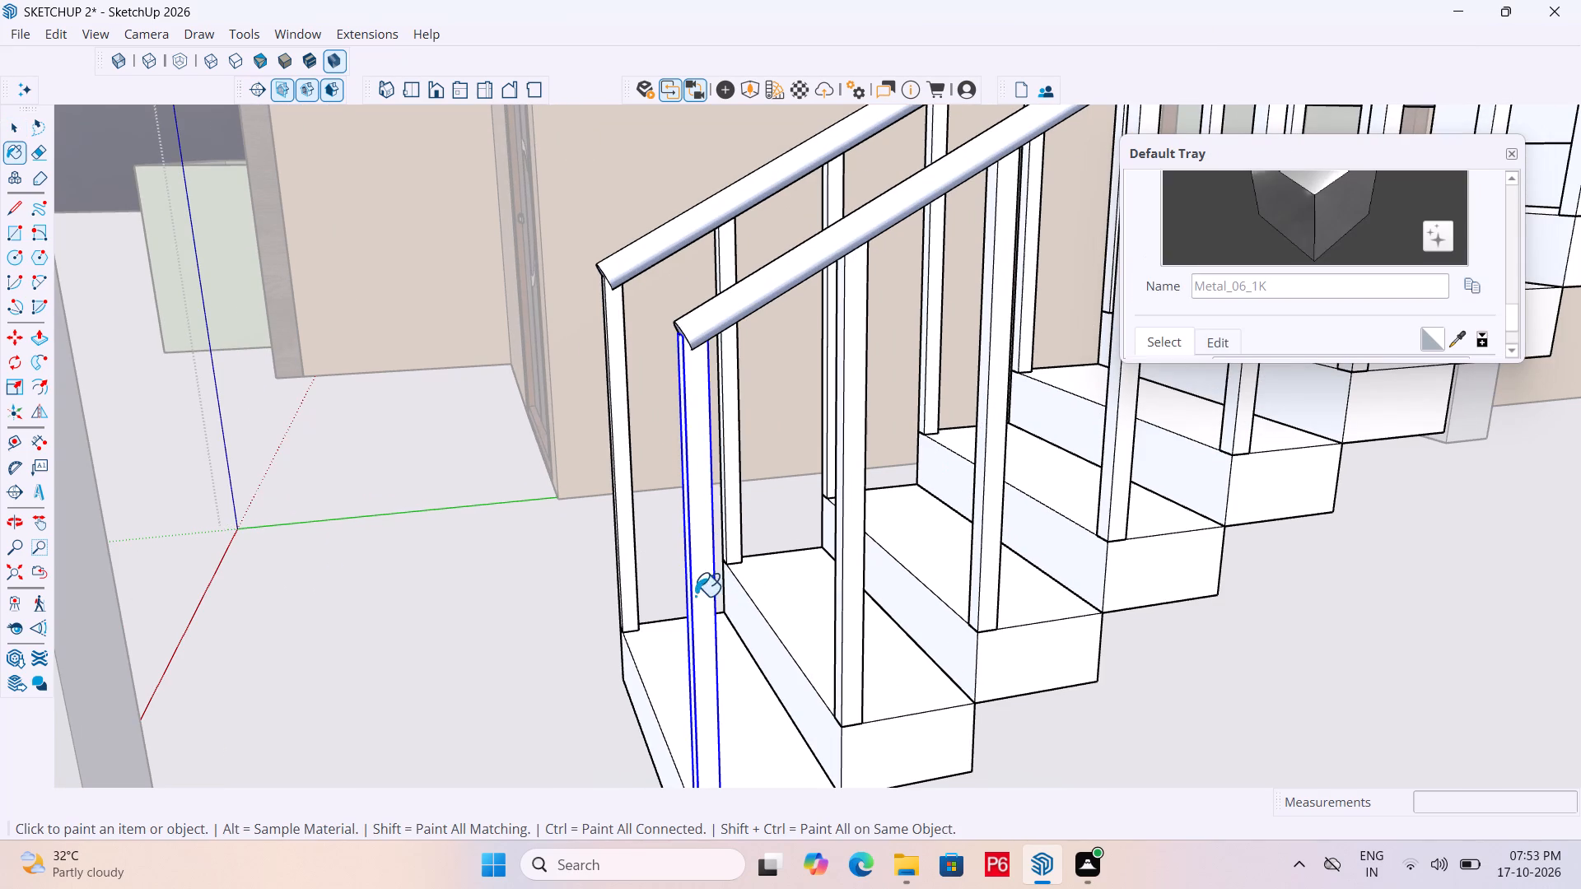
pyautogui.moveTo(849, 554); pyautogui.dragTo(857, 550)
pyautogui.click(983, 517)
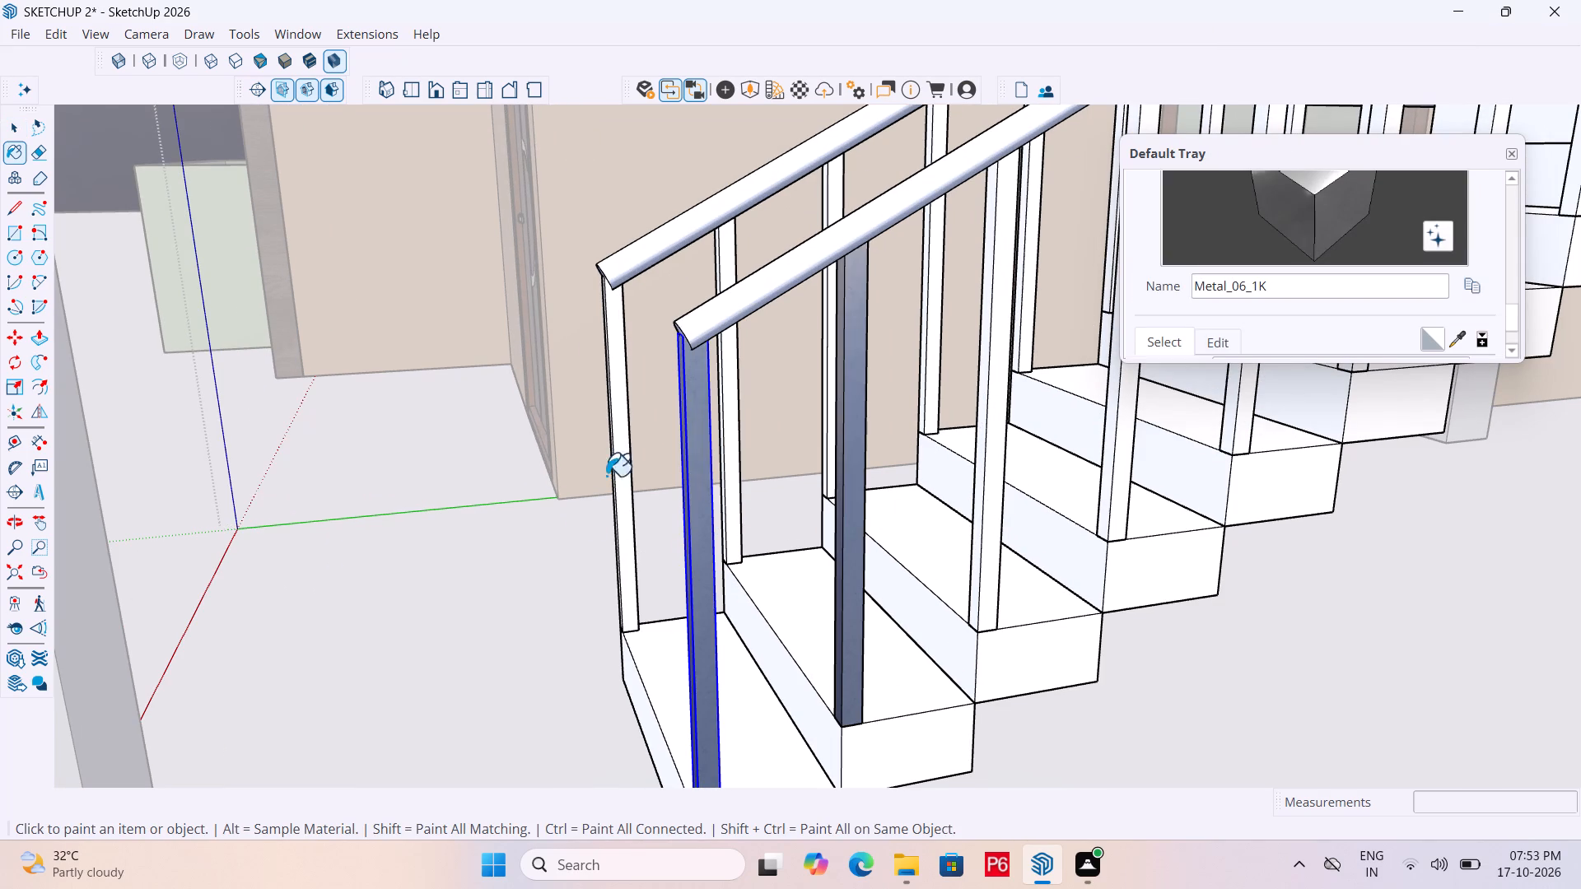
pyautogui.click(619, 464)
pyautogui.click(726, 432)
pyautogui.scroll(-5, 581, 528)
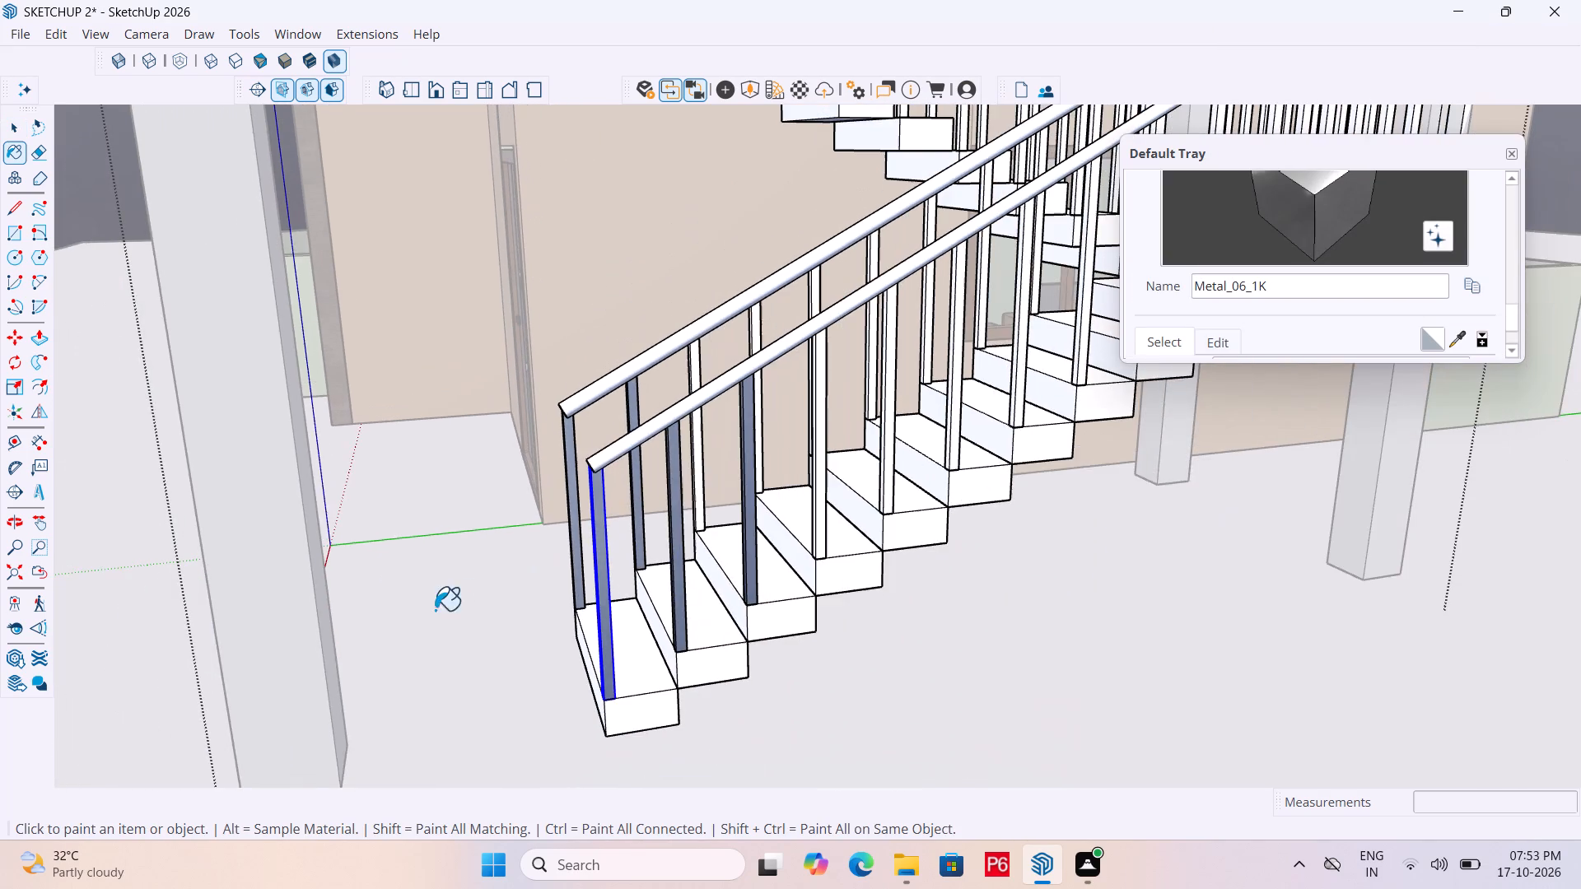
# Paint the next four outer balusters up the lower flight with Metal_06_1K.
pyautogui.scroll(4, 817, 440)
pyautogui.scroll(-1, 1295, 267)
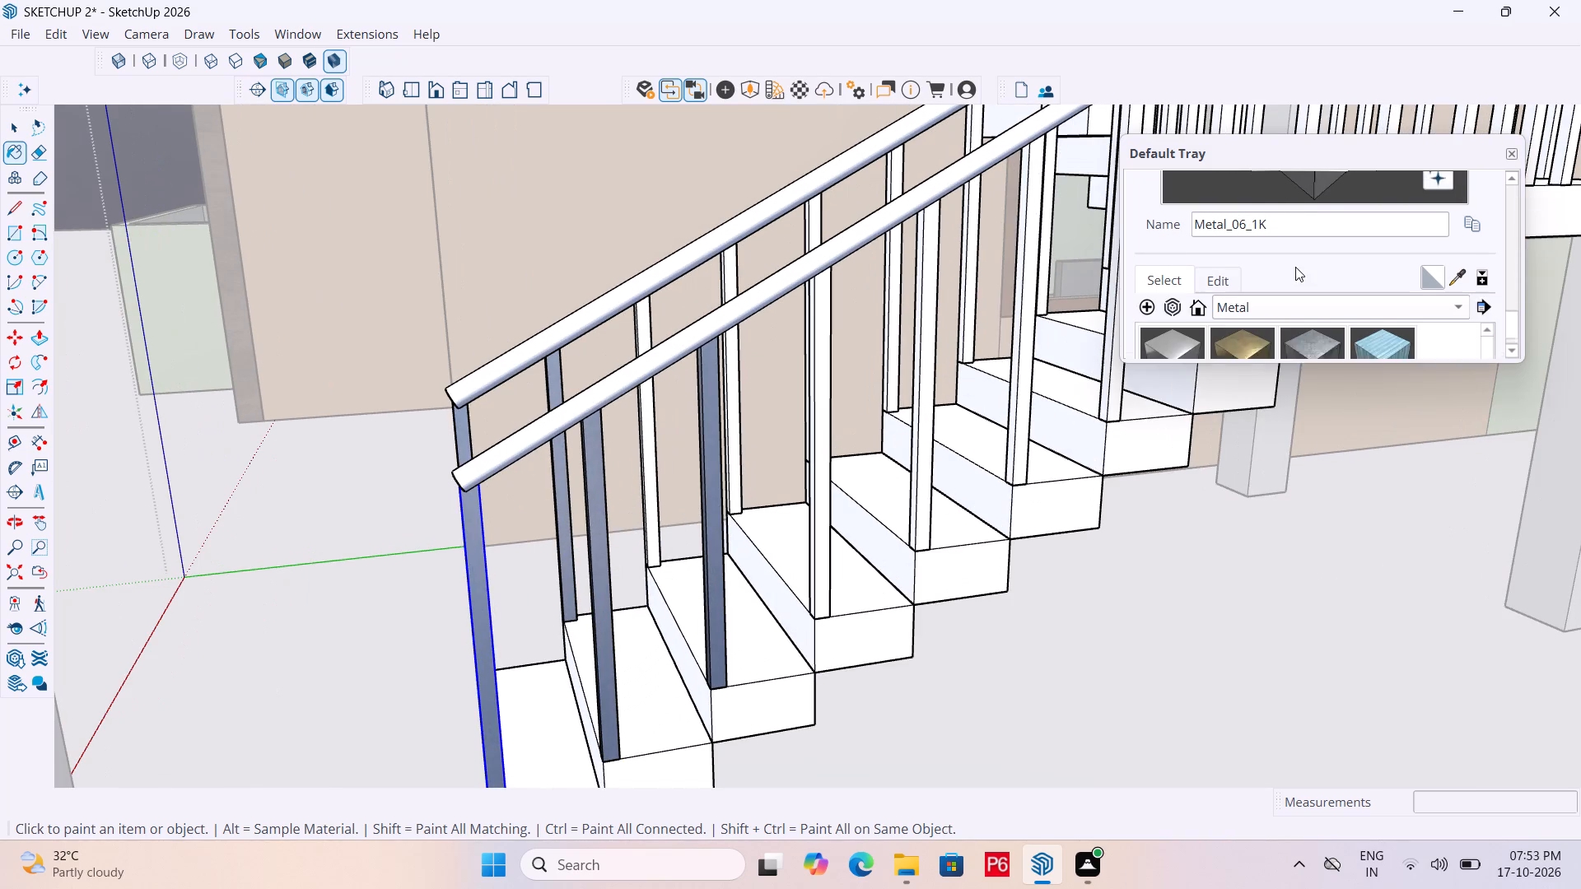
pyautogui.scroll(-2, 1295, 267)
pyautogui.click(823, 504)
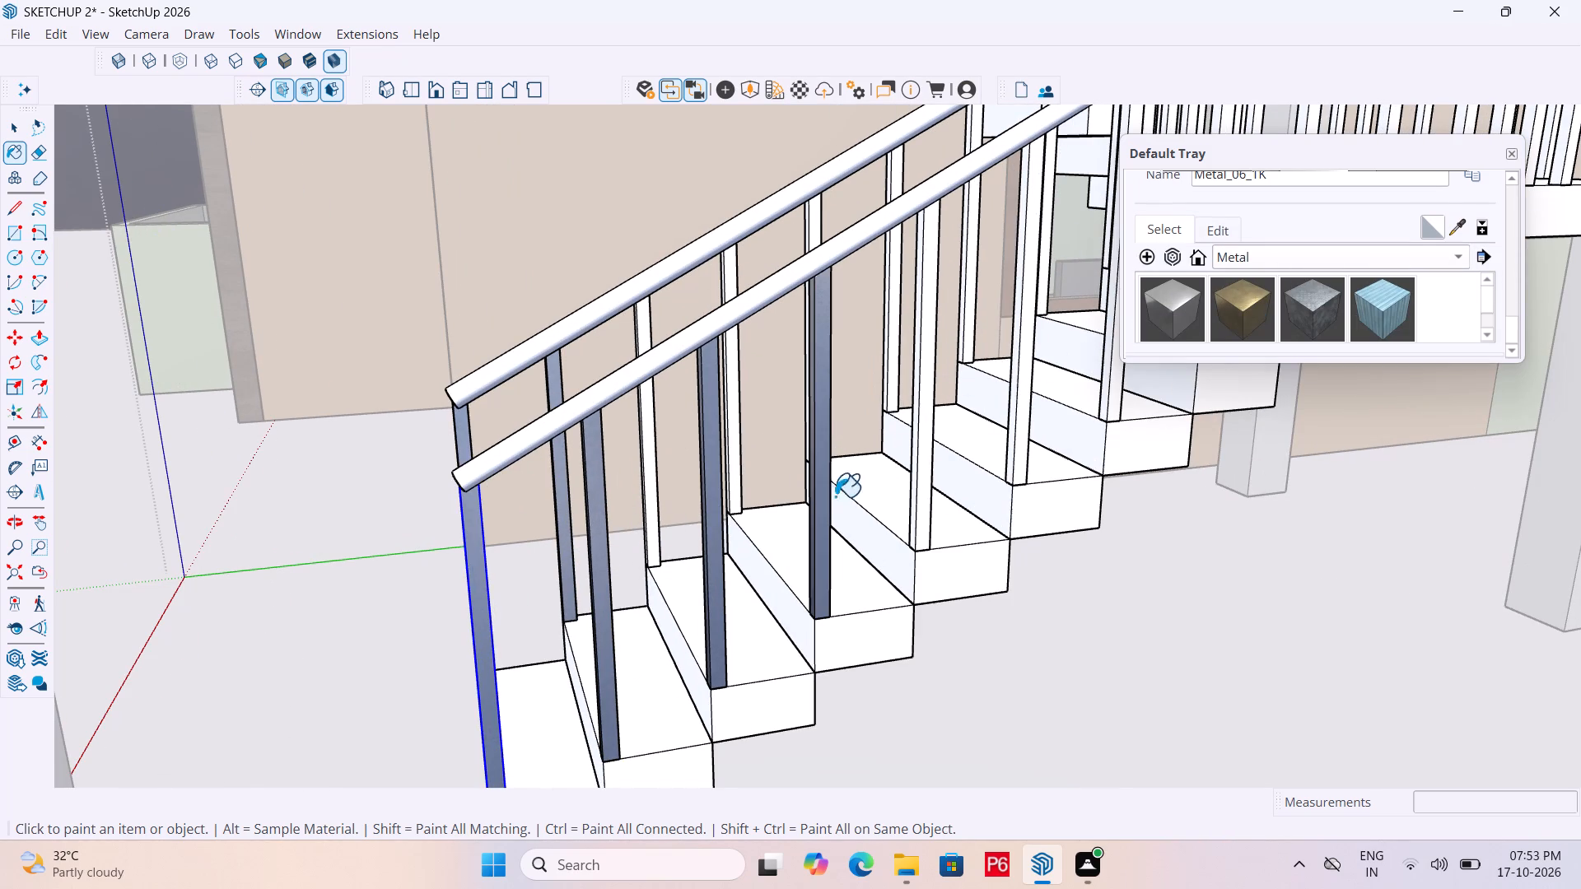
pyautogui.click(921, 482)
pyautogui.scroll(-4, 600, 580)
pyautogui.scroll(4, 796, 429)
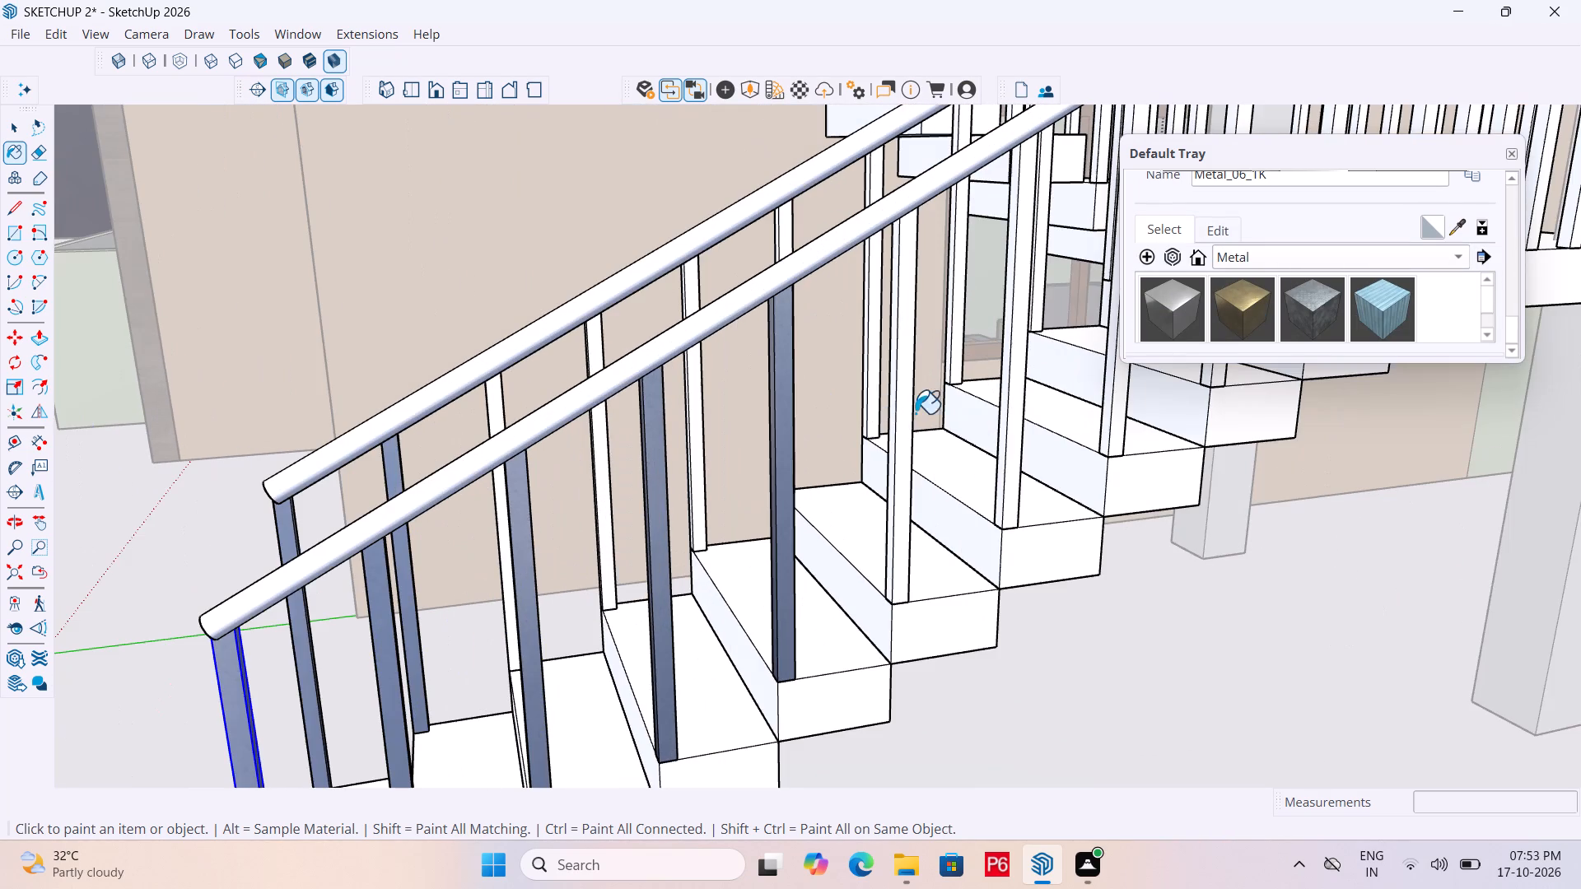
pyautogui.click(906, 439)
pyautogui.click(1007, 443)
pyautogui.scroll(-5, 620, 532)
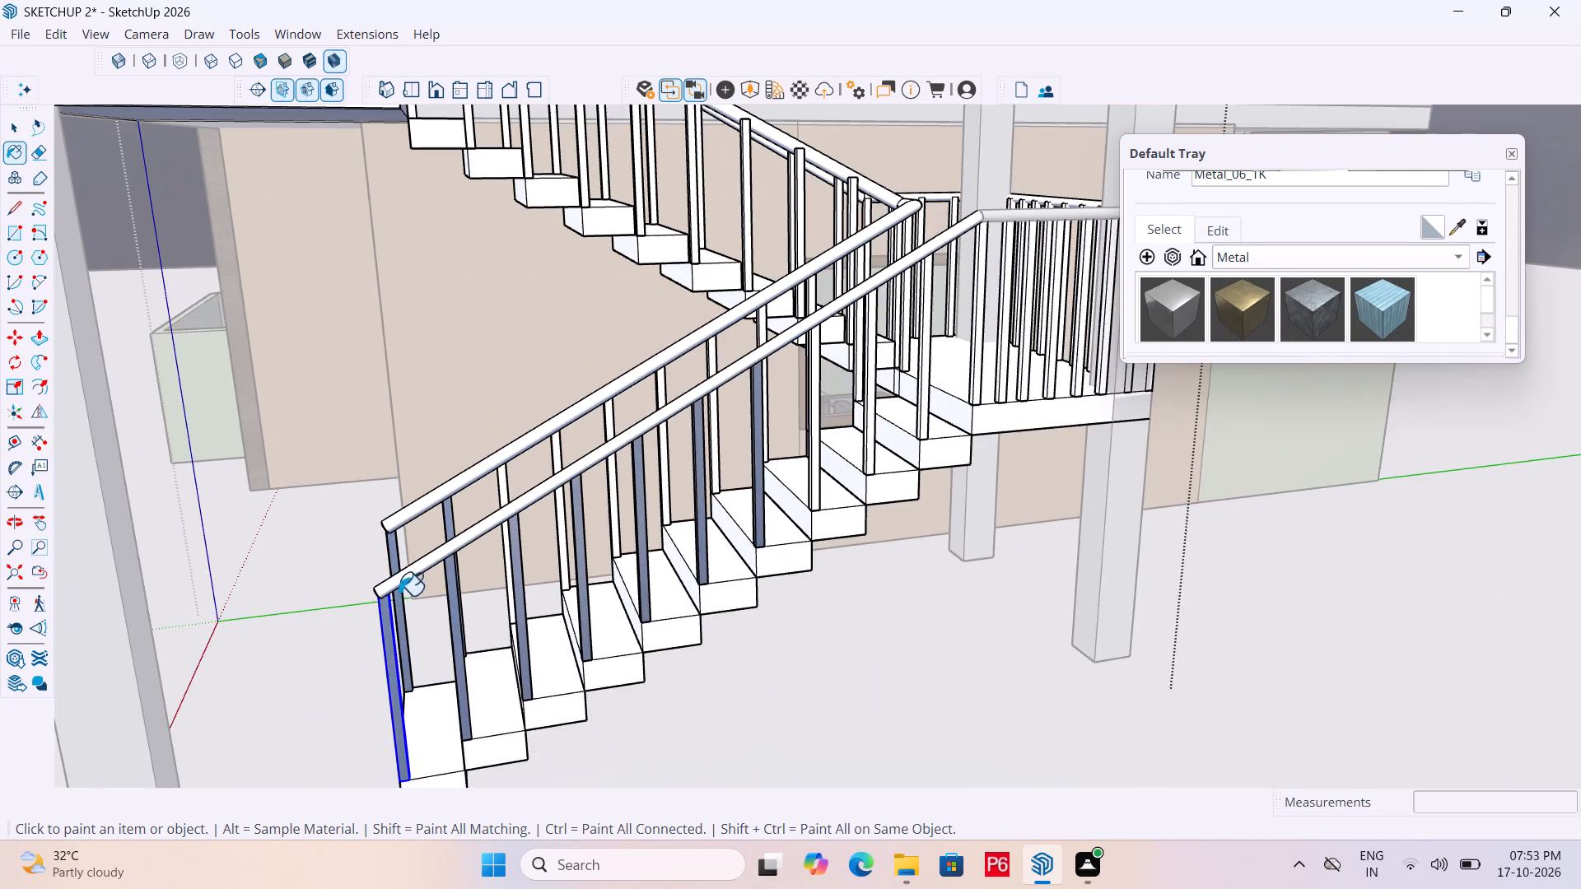
# Paint the last three outer balusters of the lower flight, up to the landing, with Metal_06_1K.
pyautogui.scroll(5, 760, 419)
pyautogui.scroll(4, 827, 441)
pyautogui.moveTo(830, 449); pyautogui.dragTo(839, 449)
pyautogui.click(1005, 442)
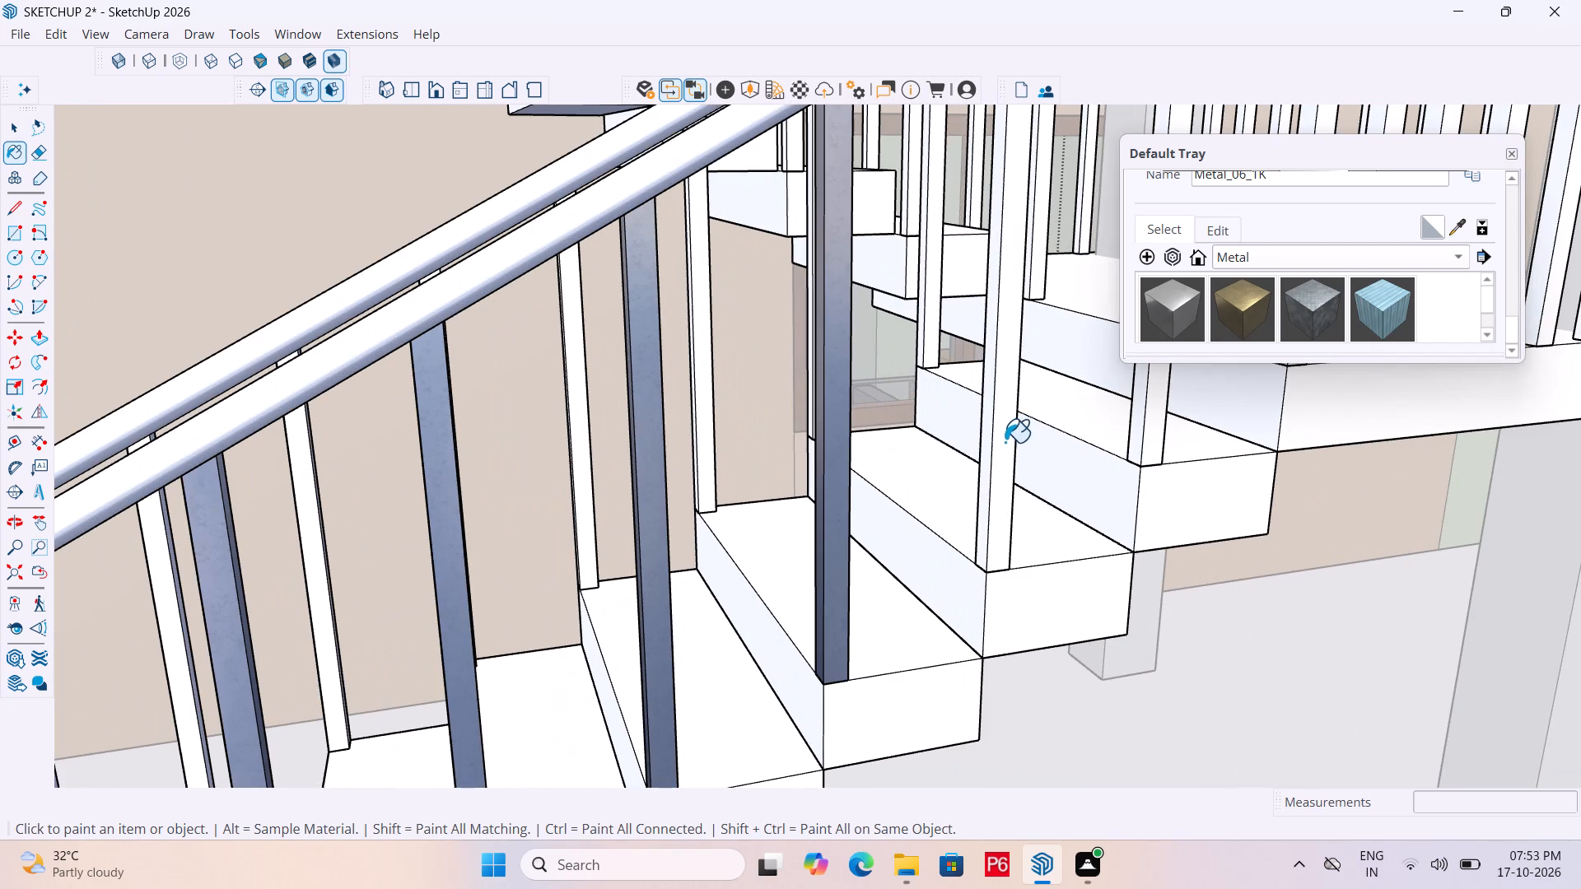
pyautogui.scroll(-7, 814, 537)
pyautogui.scroll(7, 1087, 367)
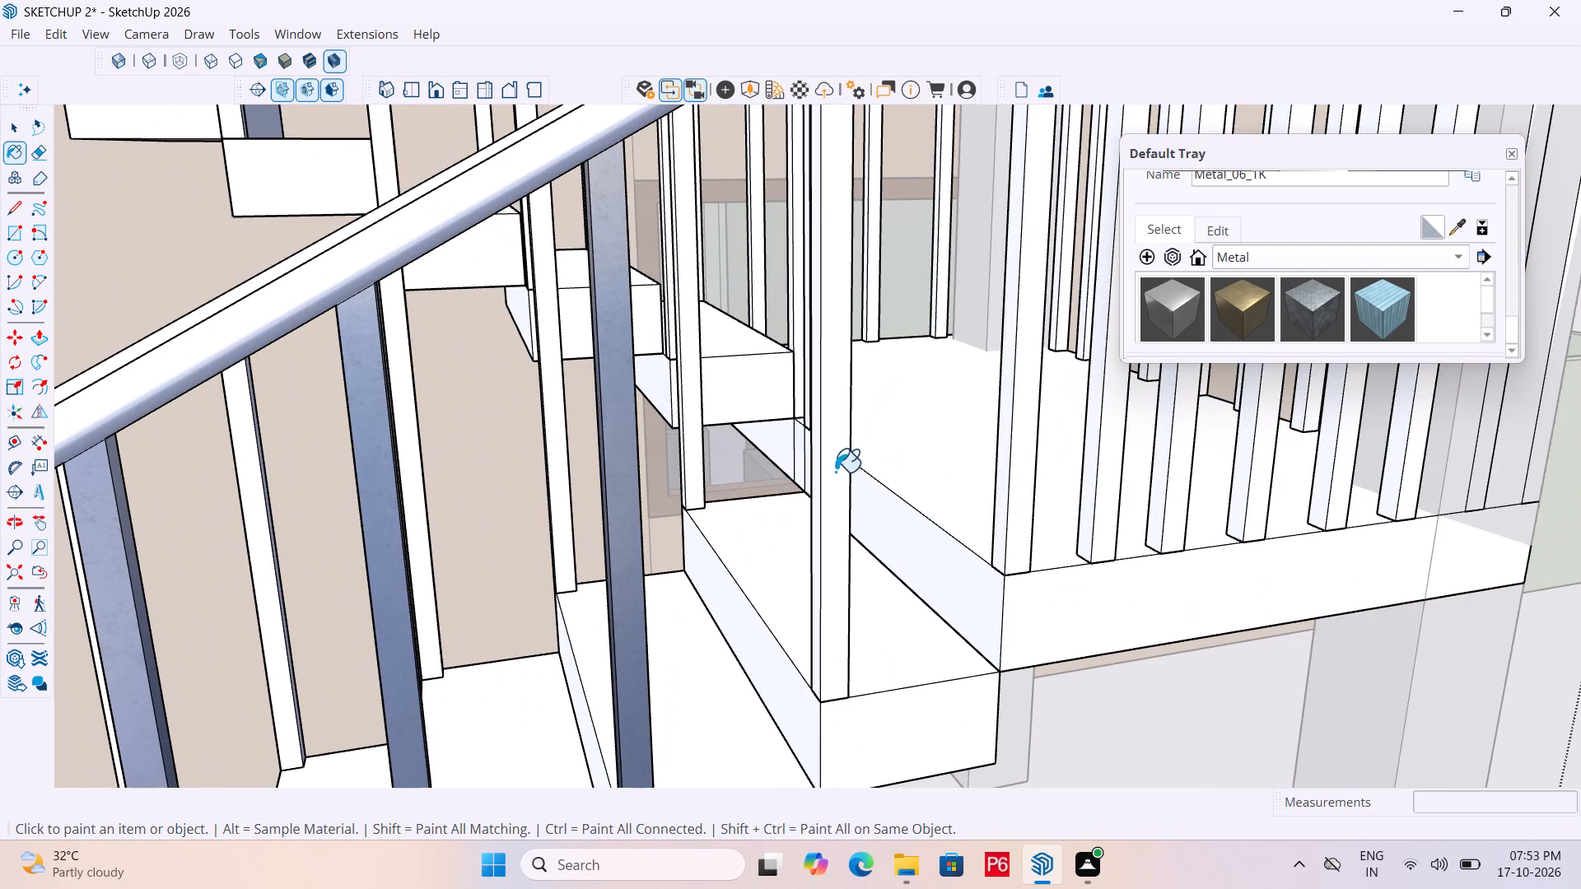
pyautogui.click(835, 472)
# Paint the balusters along the landing's outer side, from the stair end towards the corner column, with Metal_06_1K.
pyautogui.click(1022, 457)
pyautogui.click(1085, 456)
pyautogui.scroll(-6, 741, 442)
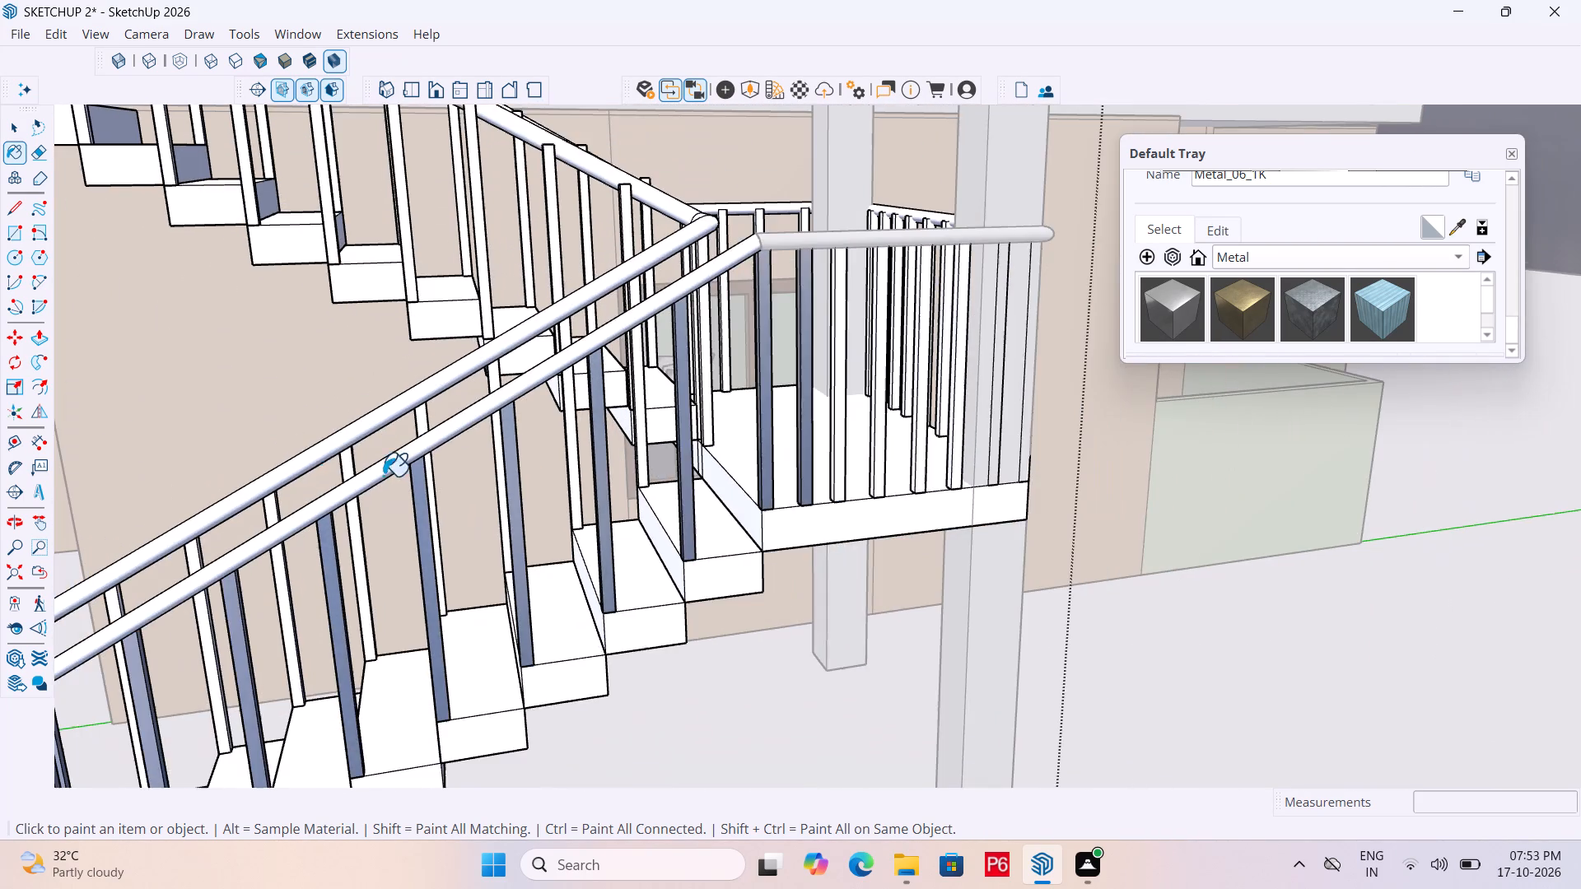
pyautogui.scroll(5, 996, 393)
pyautogui.scroll(4, 820, 404)
pyautogui.moveTo(578, 532); pyautogui.dragTo(588, 530)
pyautogui.click(739, 519)
pyautogui.moveTo(895, 515); pyautogui.dragTo(911, 514)
pyautogui.click(1058, 513)
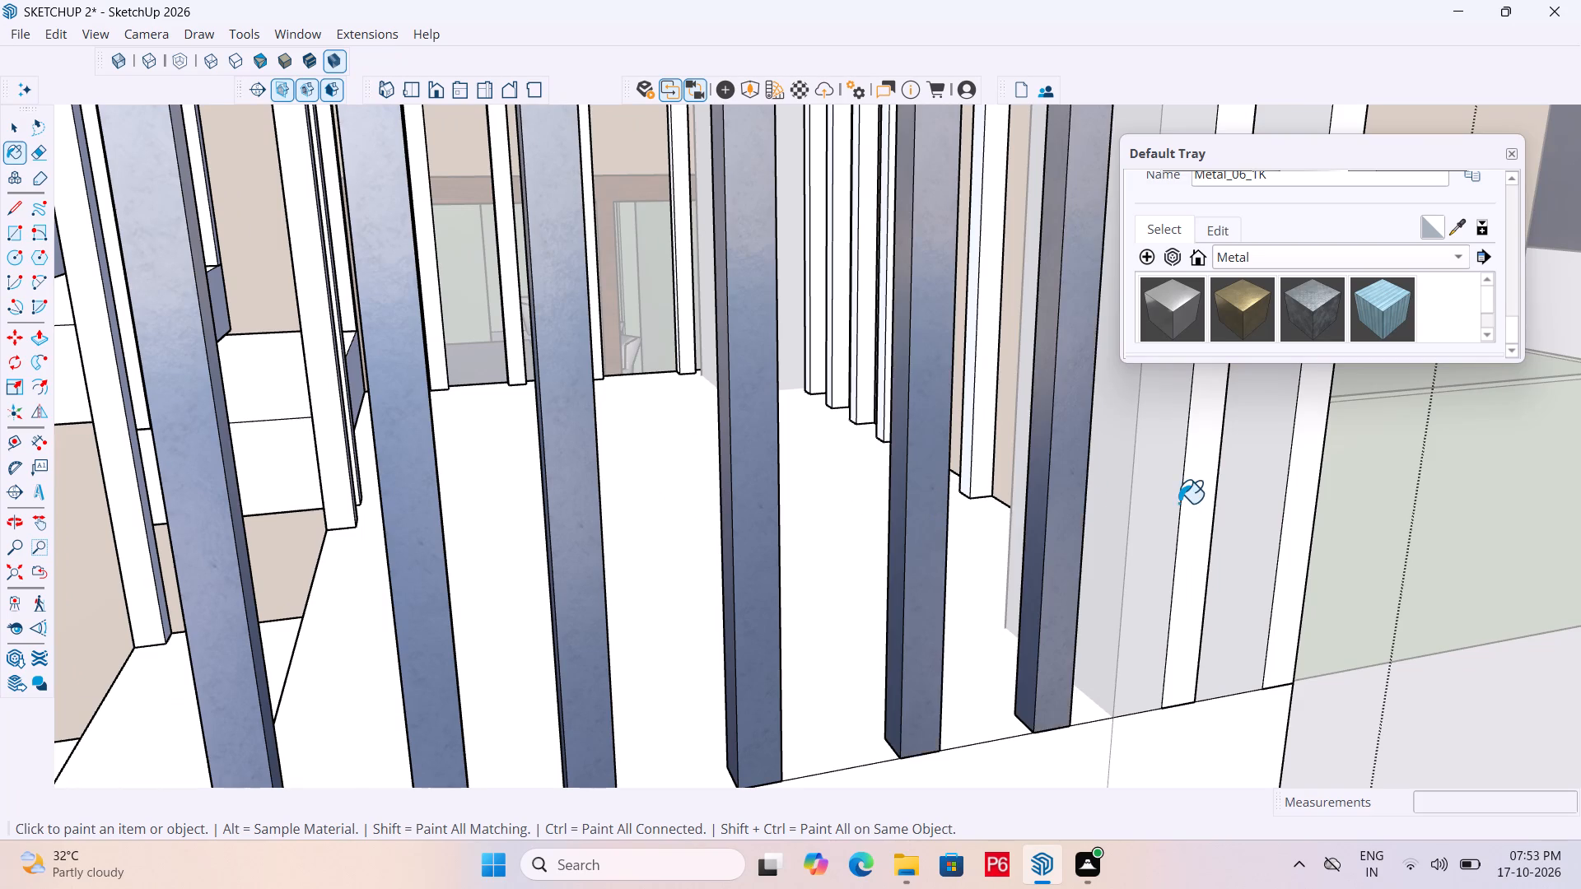
pyautogui.click(1178, 503)
# Paint the balusters around the landing's corner column with Metal_06_1K: four on the end side and the remaining one on the outer side.
pyautogui.scroll(-6, 656, 488)
pyautogui.moveTo(1030, 426); pyautogui.dragTo(590, 468, button='middle')
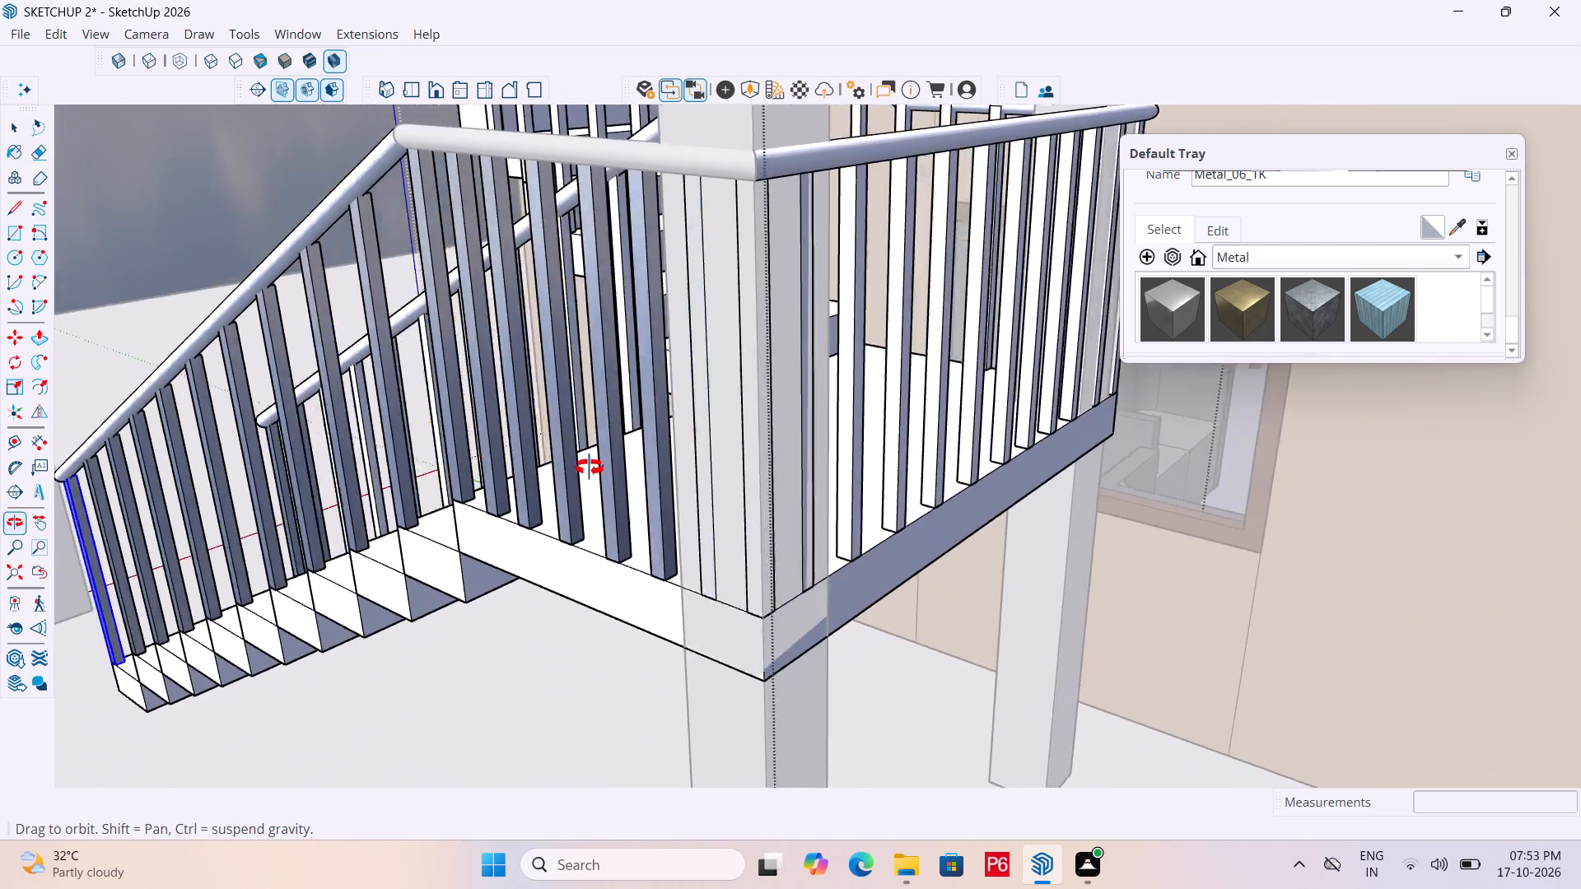
pyautogui.moveTo(590, 468); pyautogui.dragTo(687, 468, button='middle')
pyautogui.scroll(1, 687, 468)
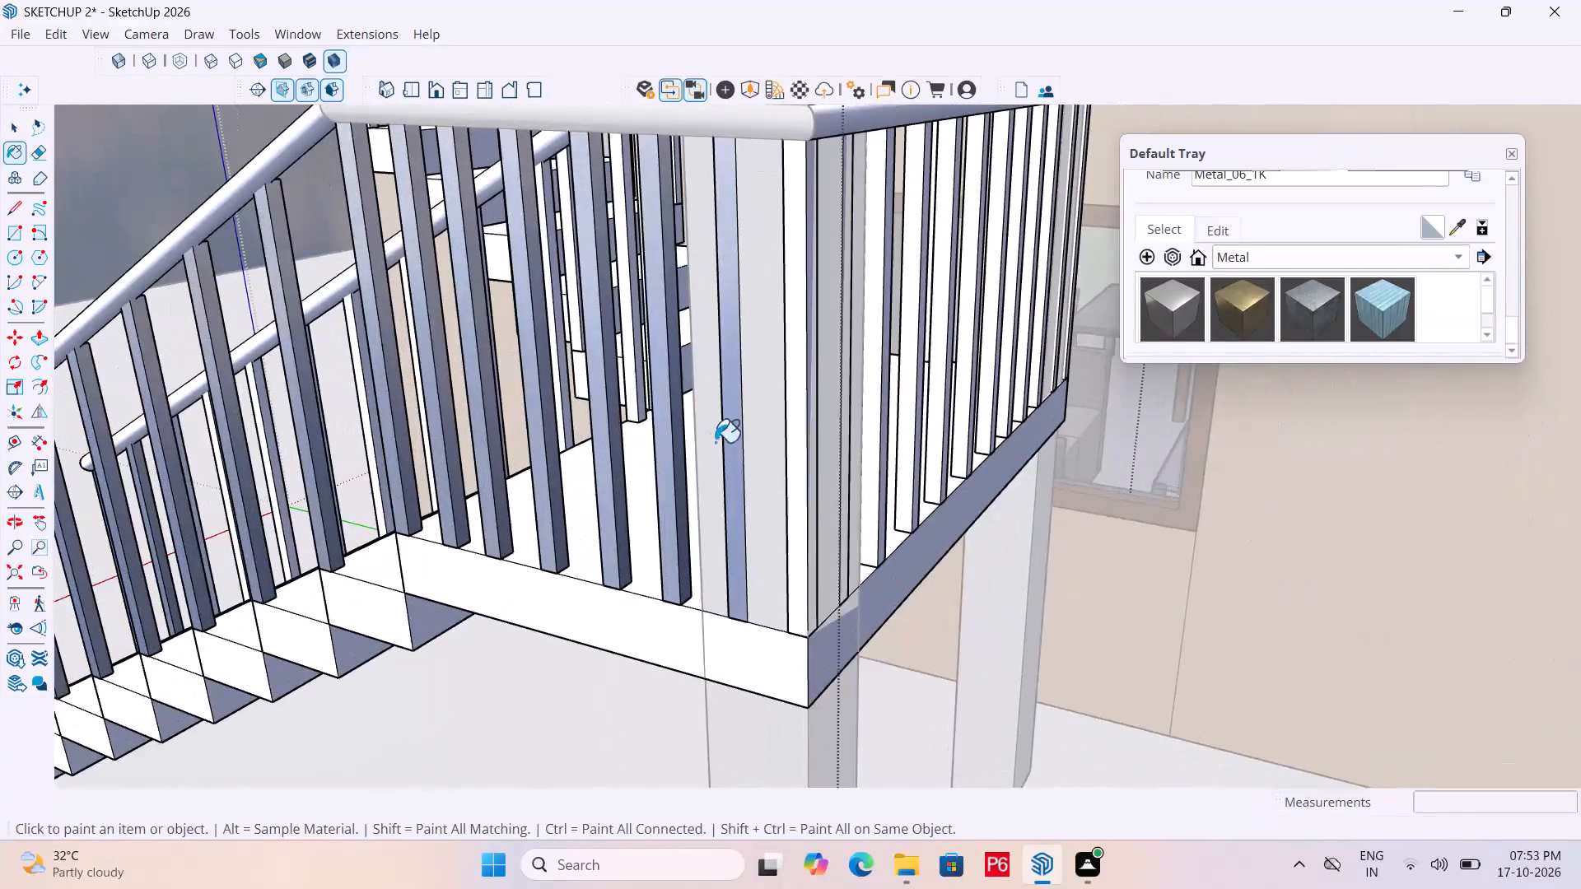
pyautogui.moveTo(850, 354); pyautogui.dragTo(496, 440, button='middle')
pyautogui.scroll(-5, 494, 461)
pyautogui.moveTo(676, 391); pyautogui.dragTo(814, 351, button='middle')
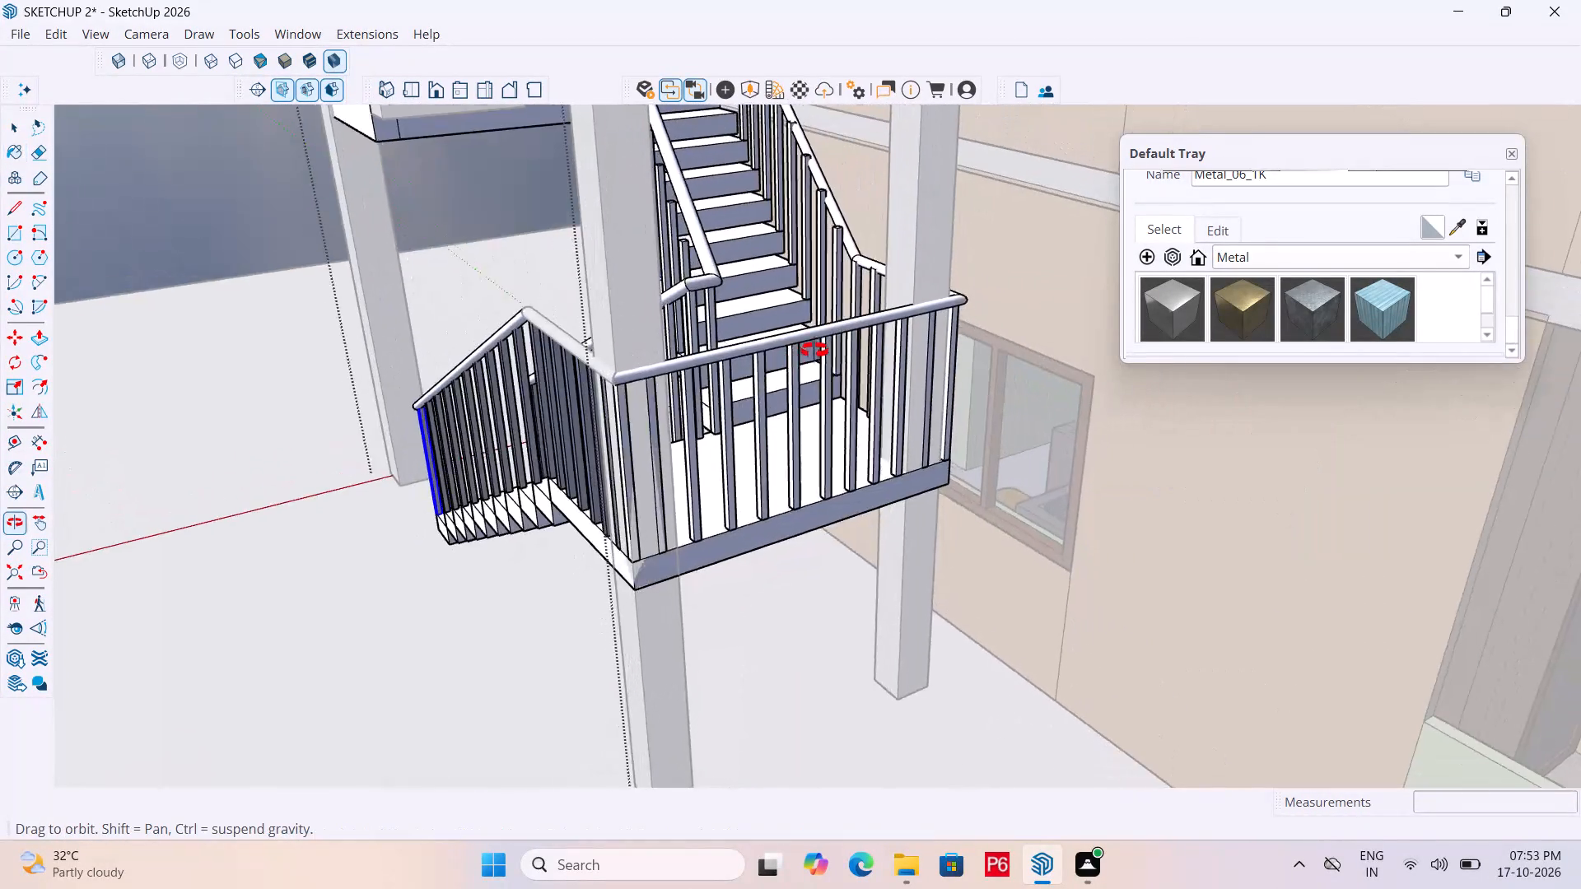
pyautogui.moveTo(814, 351); pyautogui.dragTo(789, 323, button='middle')
pyautogui.scroll(3, 806, 337)
pyautogui.scroll(3, 651, 446)
pyautogui.scroll(1, 627, 516)
pyautogui.click(623, 523)
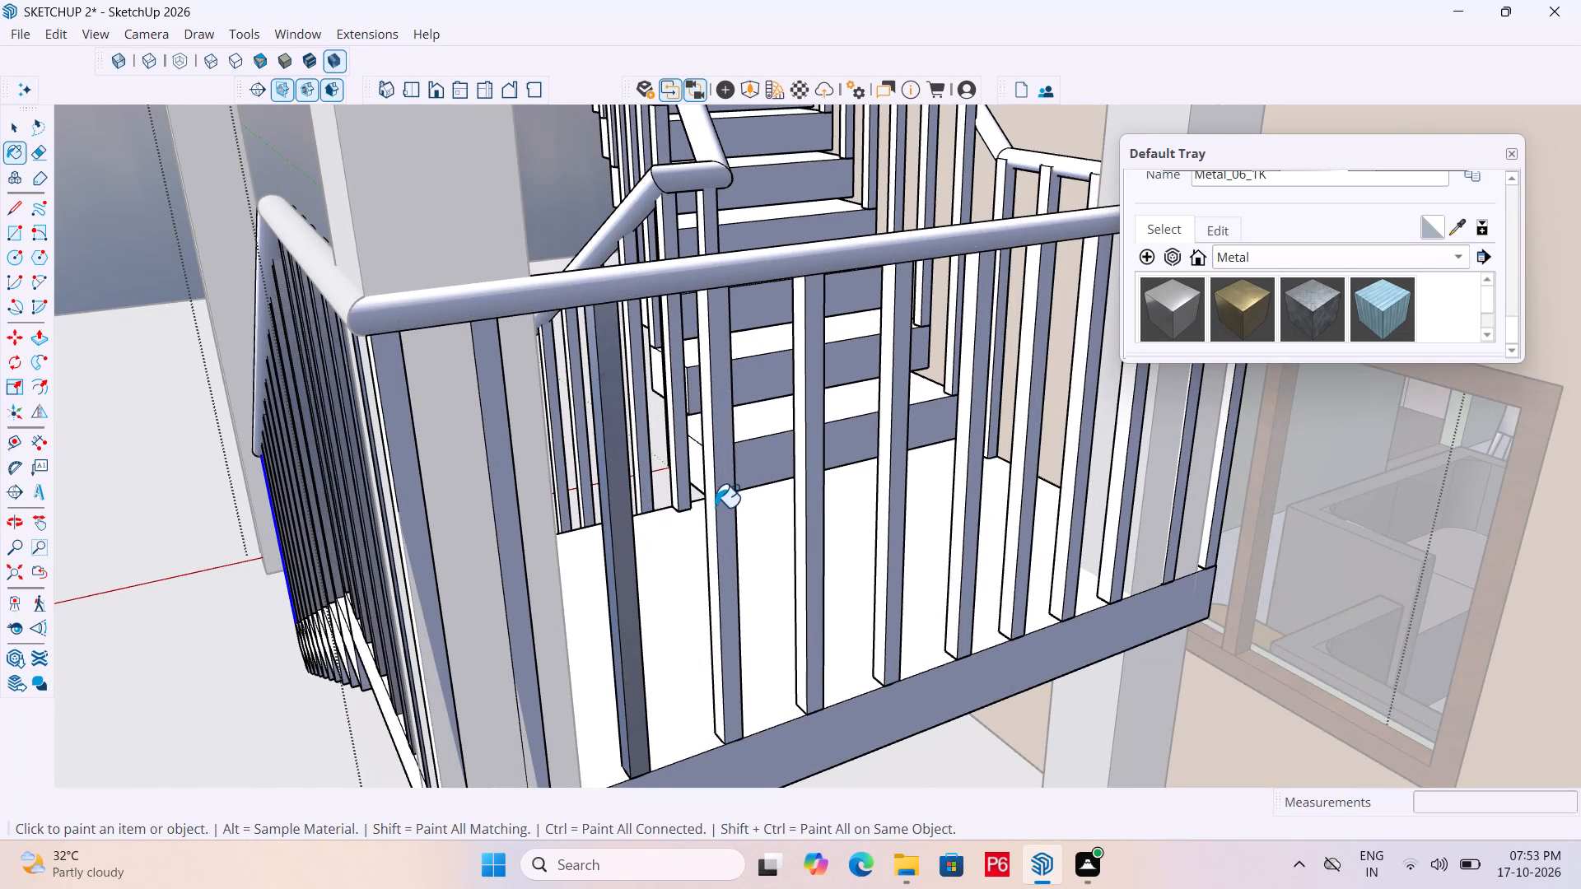
pyautogui.click(717, 507)
pyautogui.click(503, 514)
pyautogui.click(413, 499)
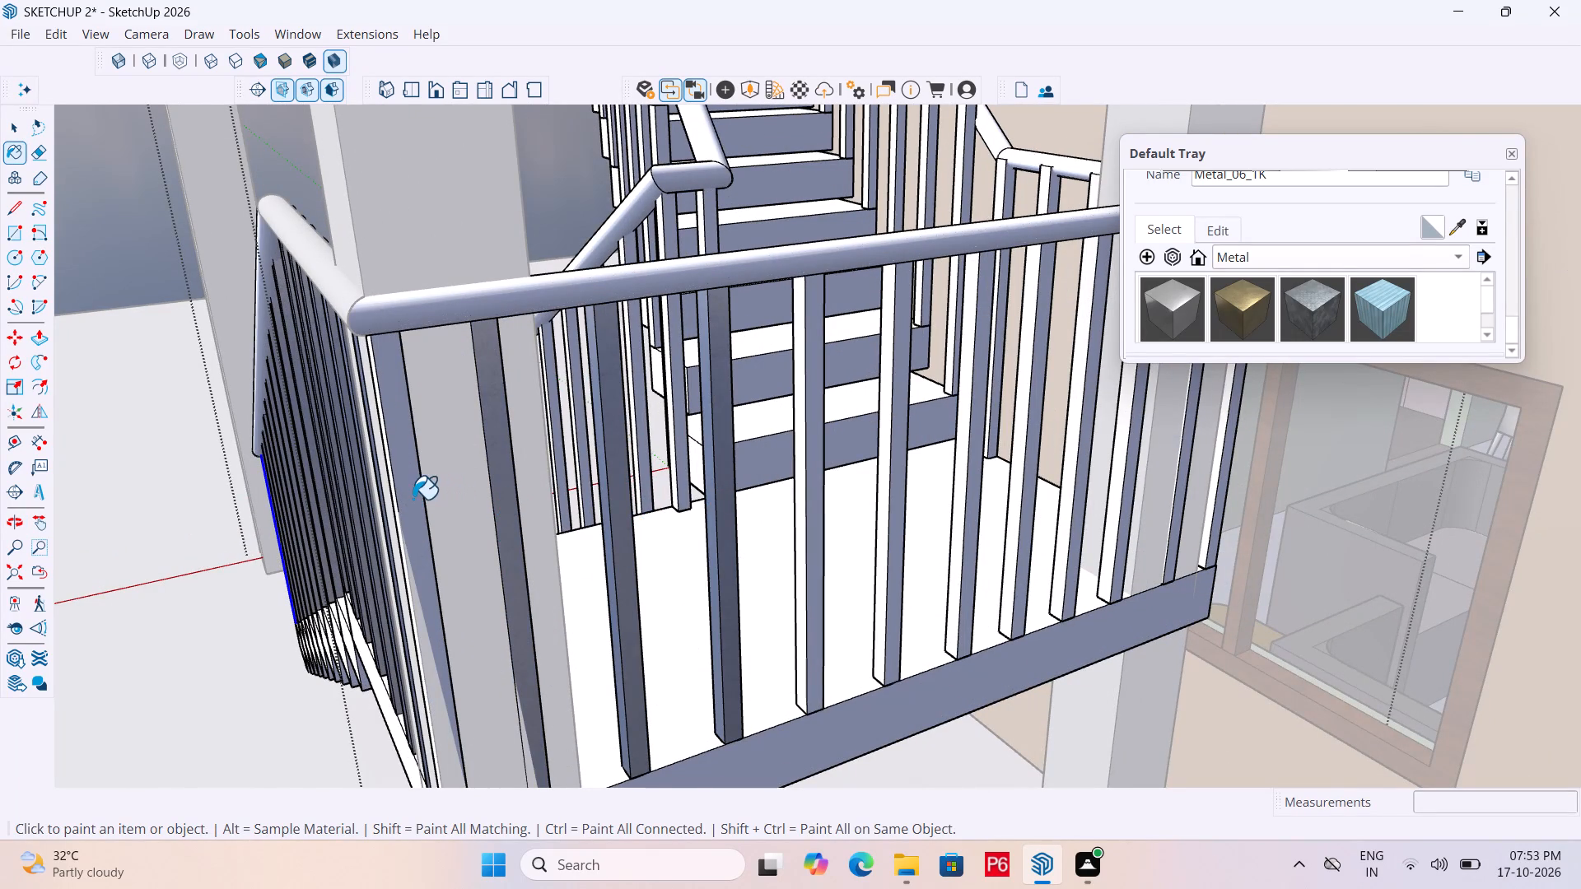
pyautogui.scroll(-2, 450, 430)
pyautogui.moveTo(519, 415); pyautogui.dragTo(796, 372, button='middle')
pyautogui.scroll(2, 513, 457)
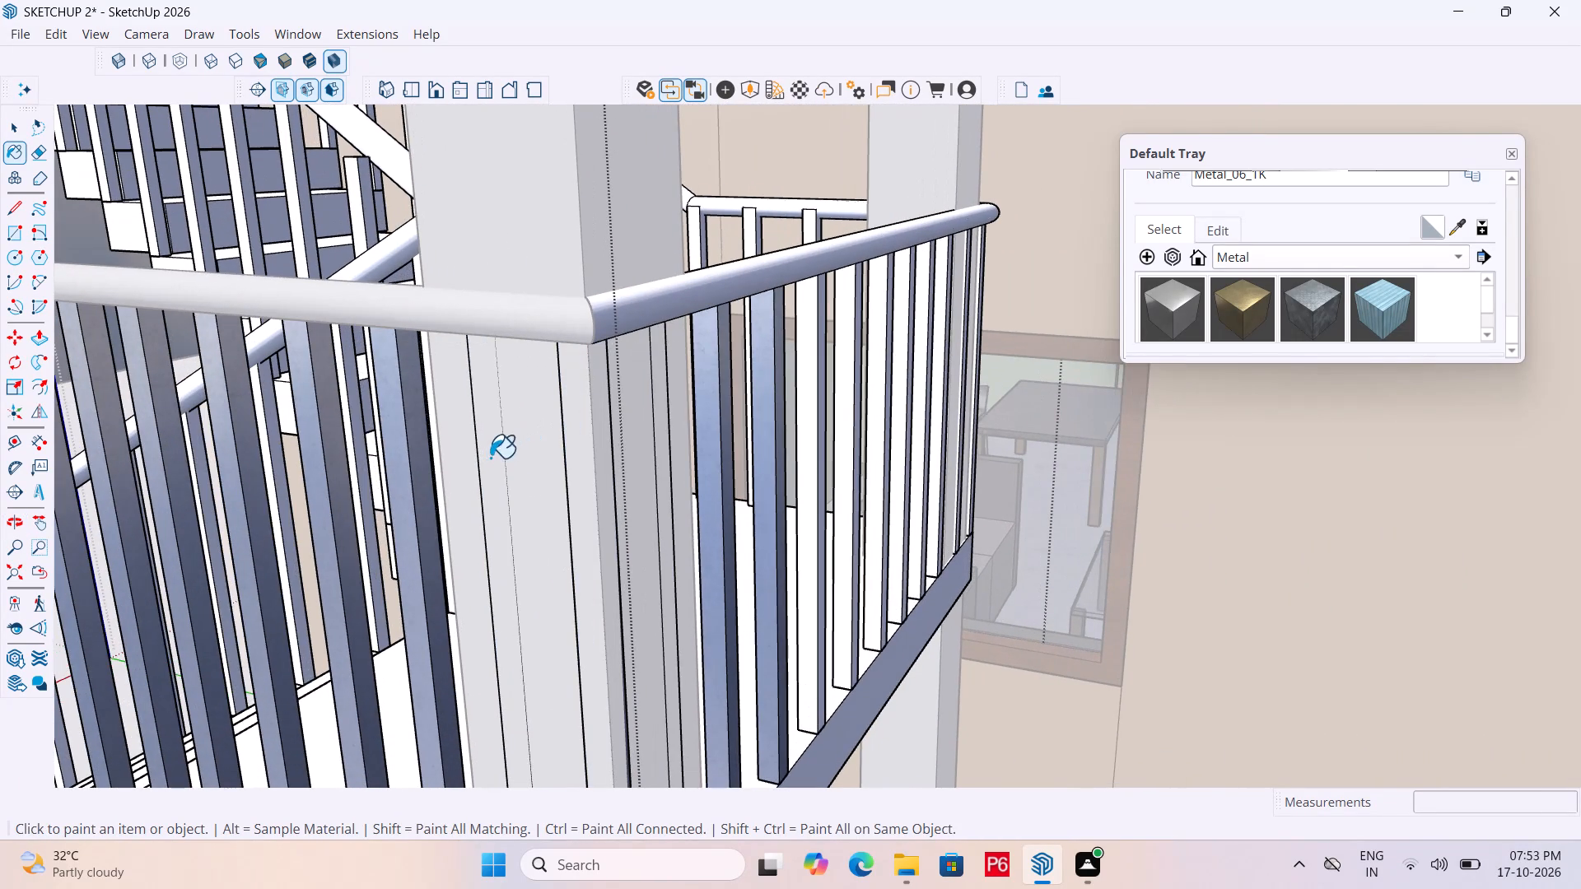
pyautogui.moveTo(505, 393); pyautogui.dragTo(470, 431, button='middle')
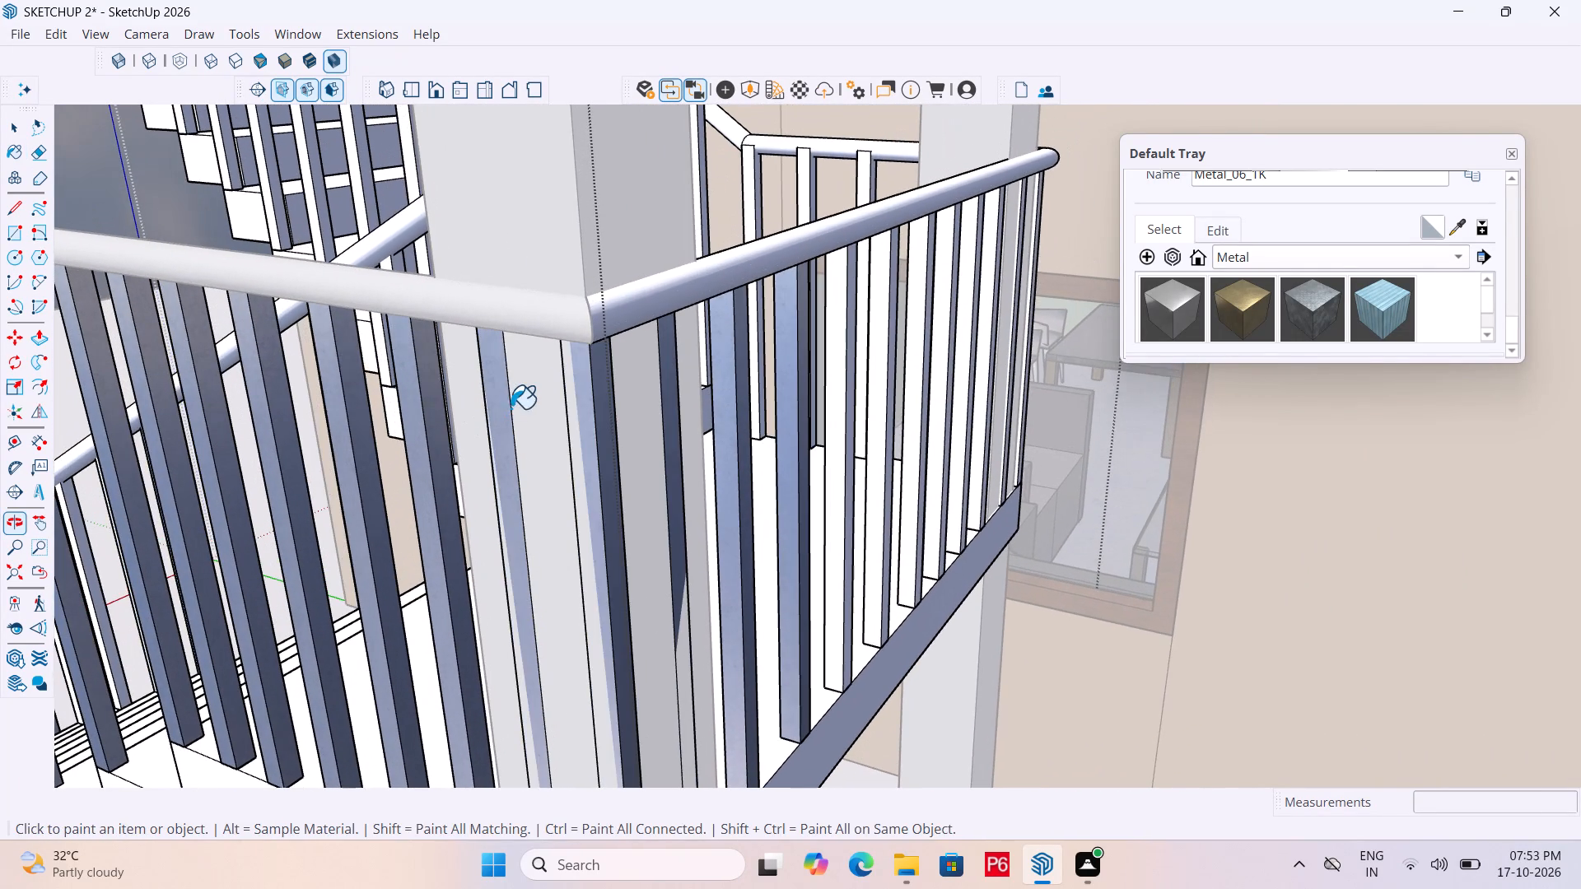
pyautogui.click(501, 402)
# Paint the remaining eight balusters along the landing's end side with Metal_06_1K, through to the far corner near the building wall.
pyautogui.moveTo(742, 392); pyautogui.dragTo(436, 398, button='middle')
pyautogui.scroll(-5, 293, 421)
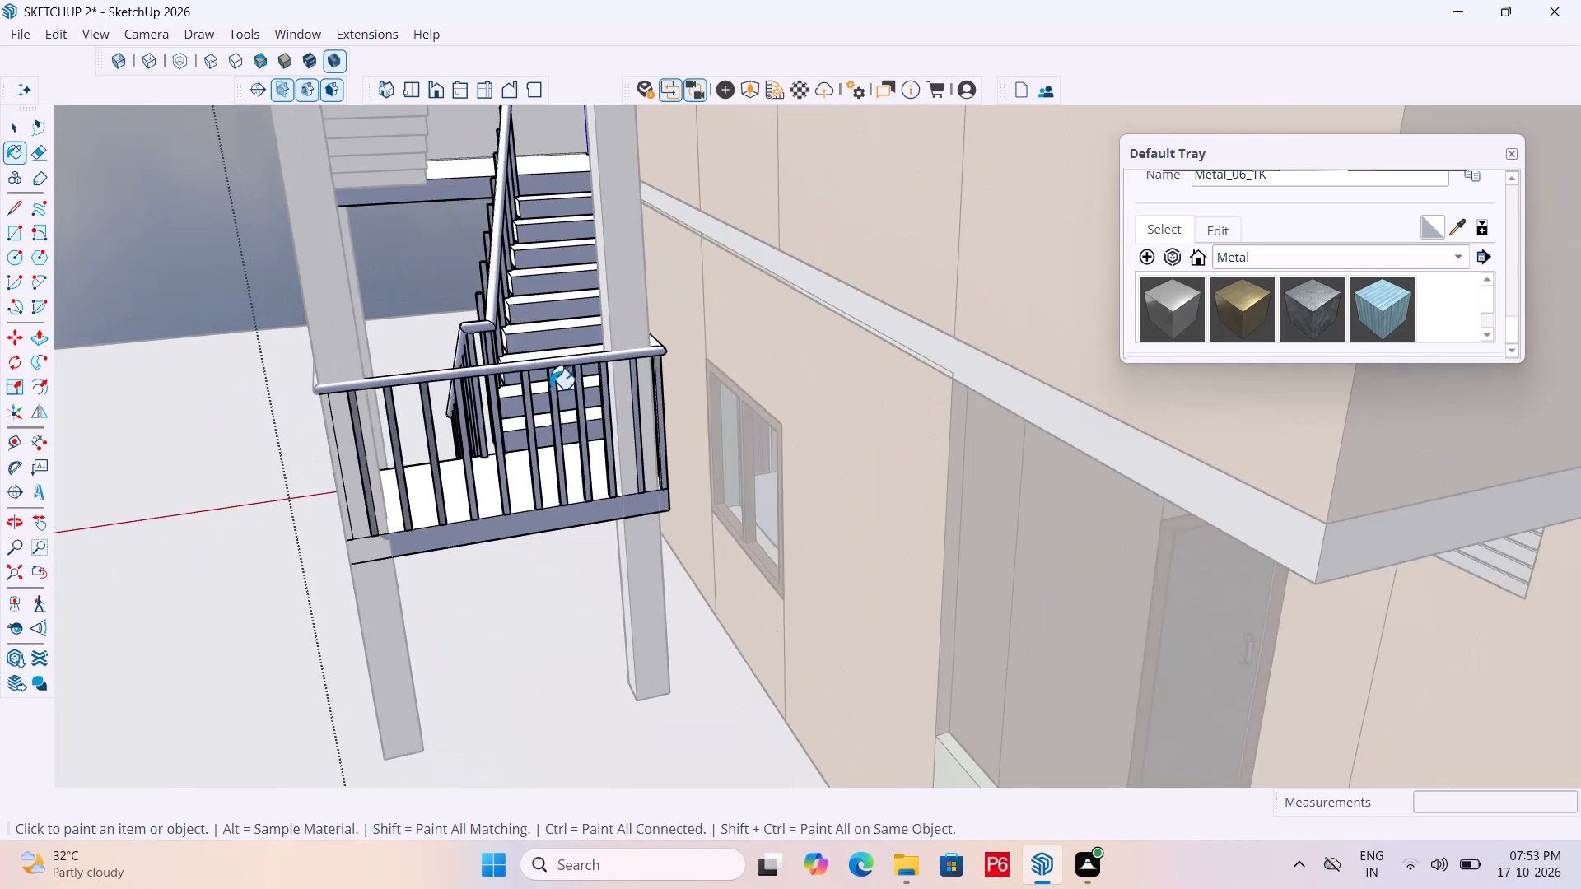
pyautogui.moveTo(581, 403); pyautogui.dragTo(809, 420, button='middle')
pyautogui.scroll(7, 490, 538)
pyautogui.click(518, 527)
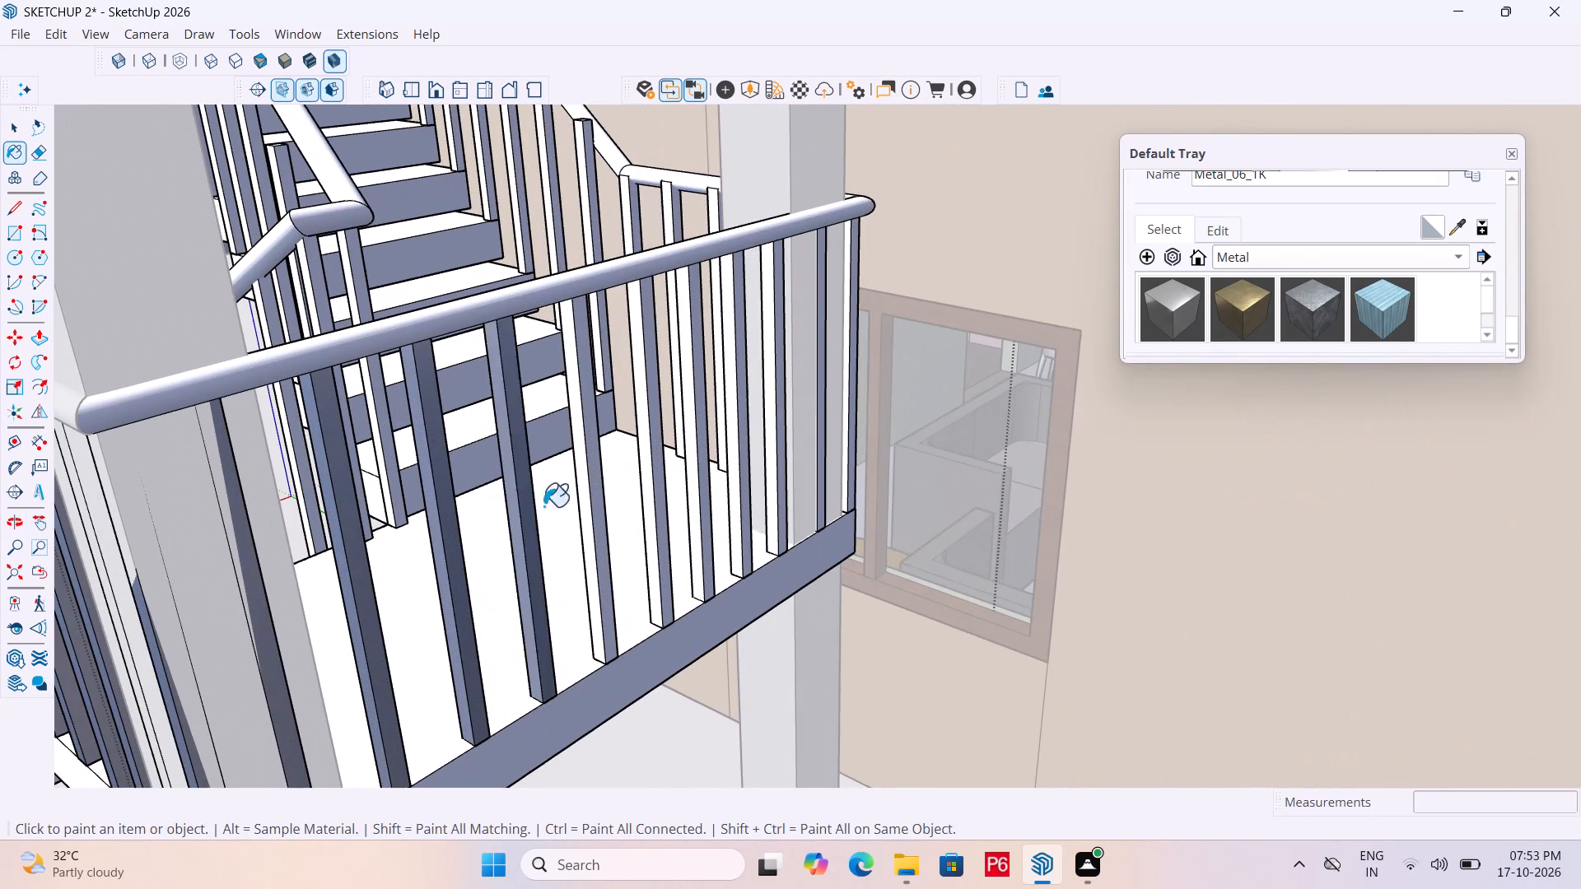
pyautogui.click(586, 483)
pyautogui.click(650, 470)
pyautogui.click(699, 466)
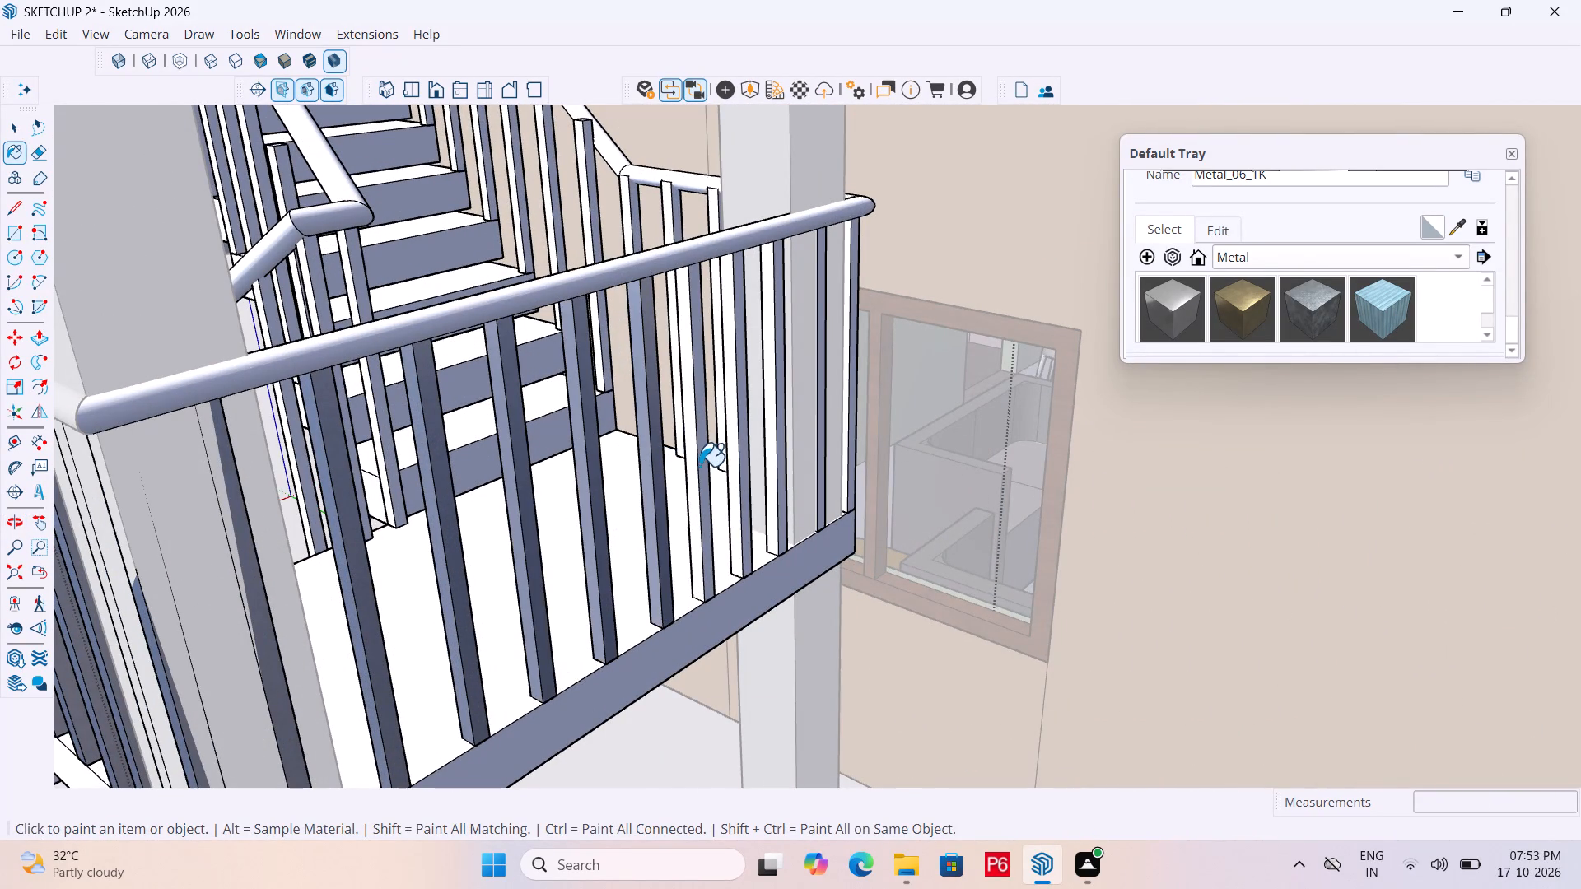
pyautogui.click(735, 460)
pyautogui.click(777, 451)
pyautogui.moveTo(804, 436); pyautogui.dragTo(492, 435, button='middle')
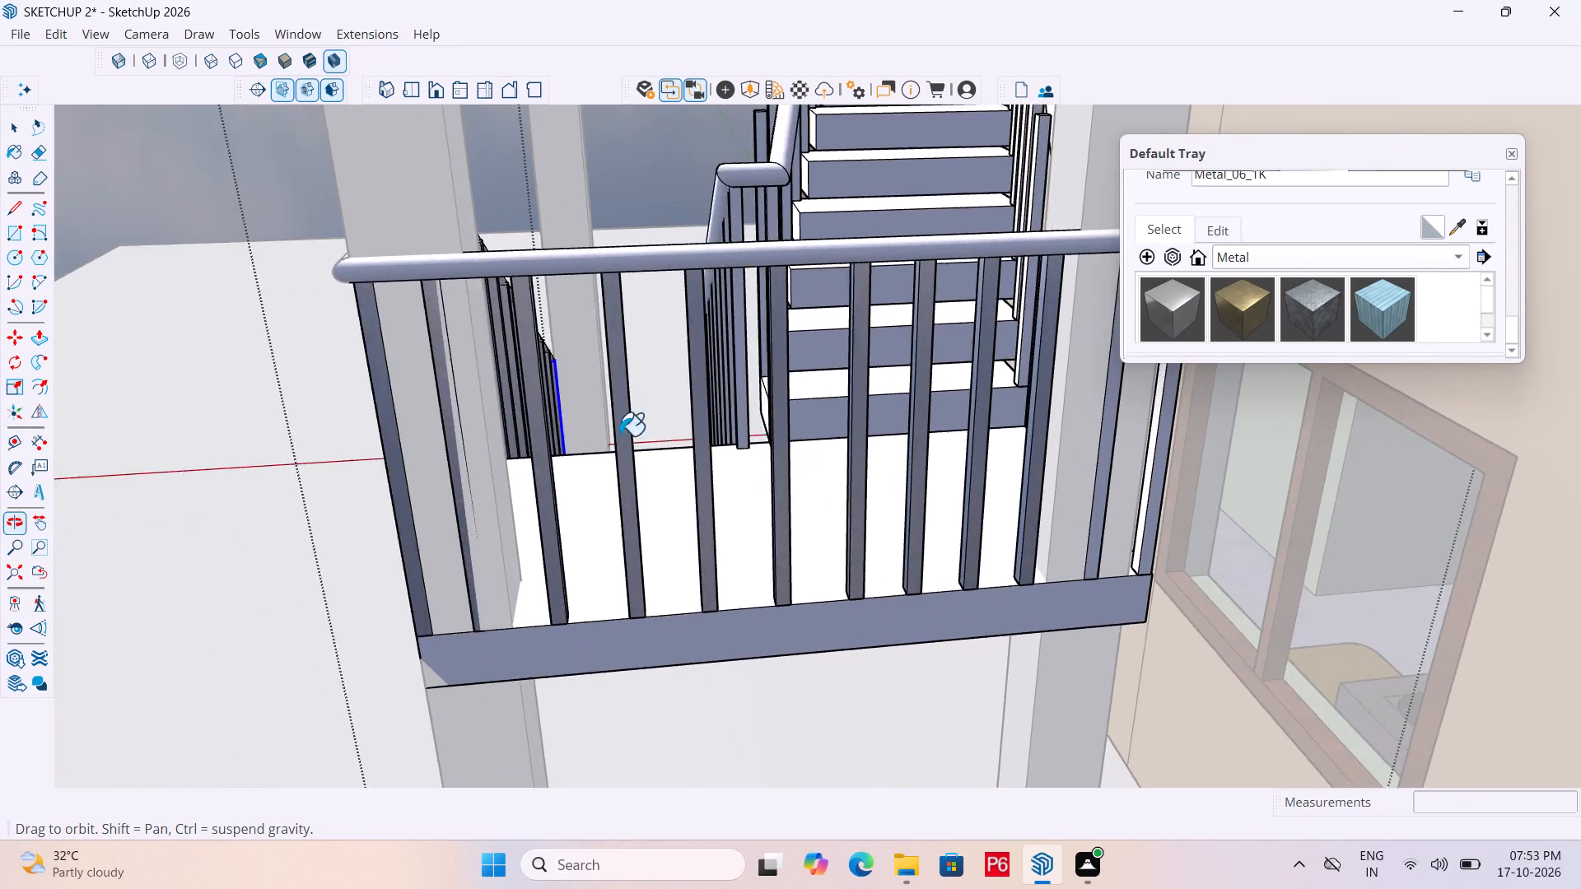
pyautogui.scroll(-4, 391, 482)
pyautogui.scroll(8, 816, 421)
pyautogui.click(715, 478)
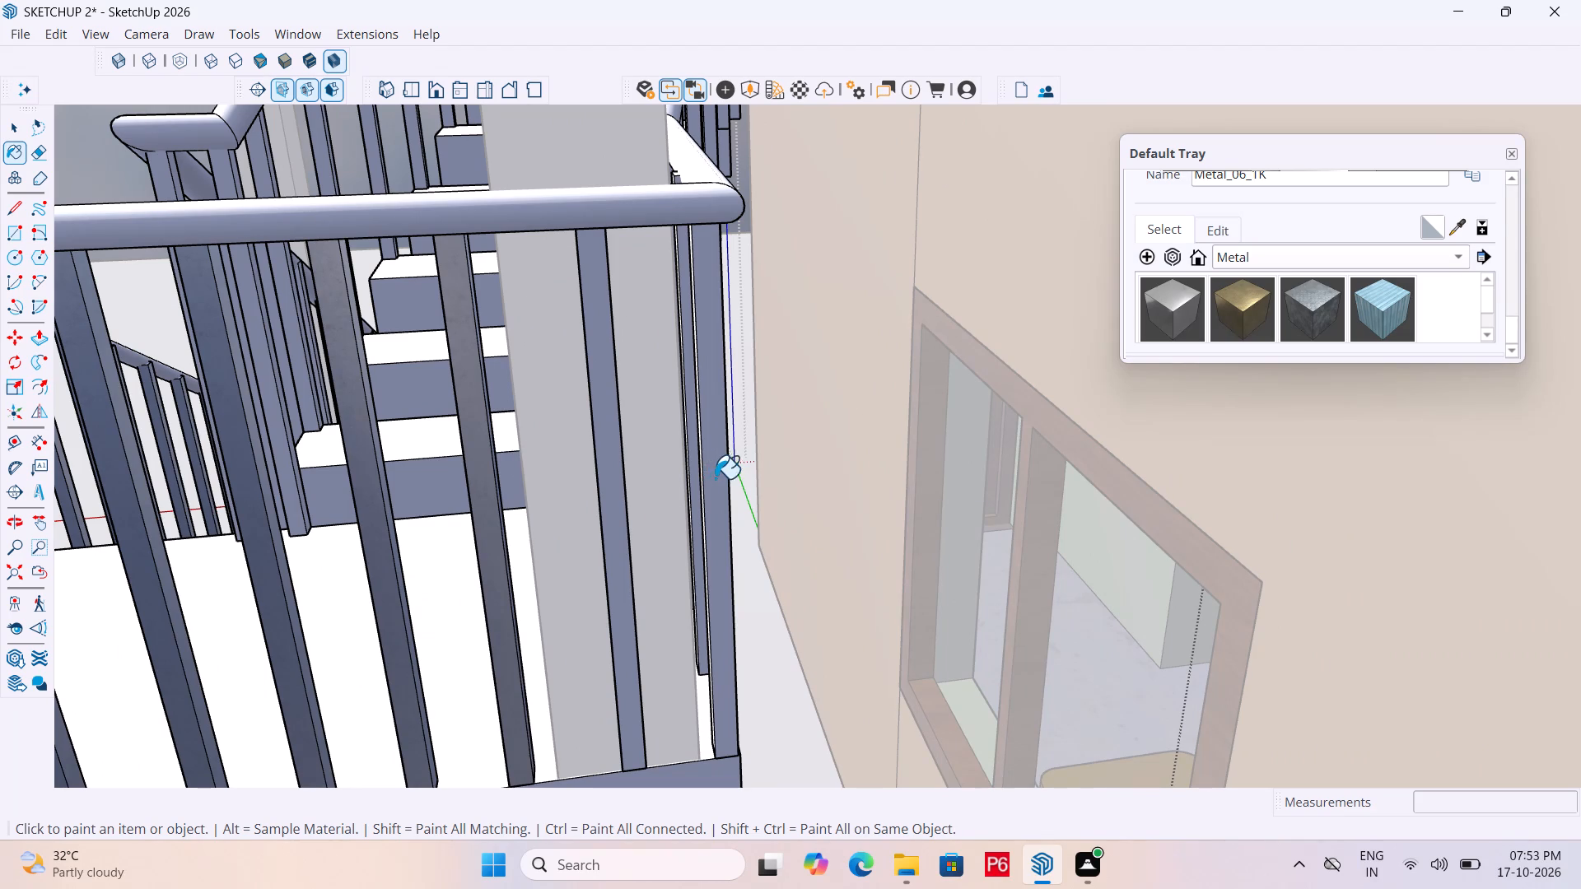
pyautogui.click(618, 507)
# Paint the balusters on the landing's wall side with Metal_06_1K, from the far corner to the foot of the second flight.
pyautogui.moveTo(670, 428); pyautogui.dragTo(477, 482, button='middle')
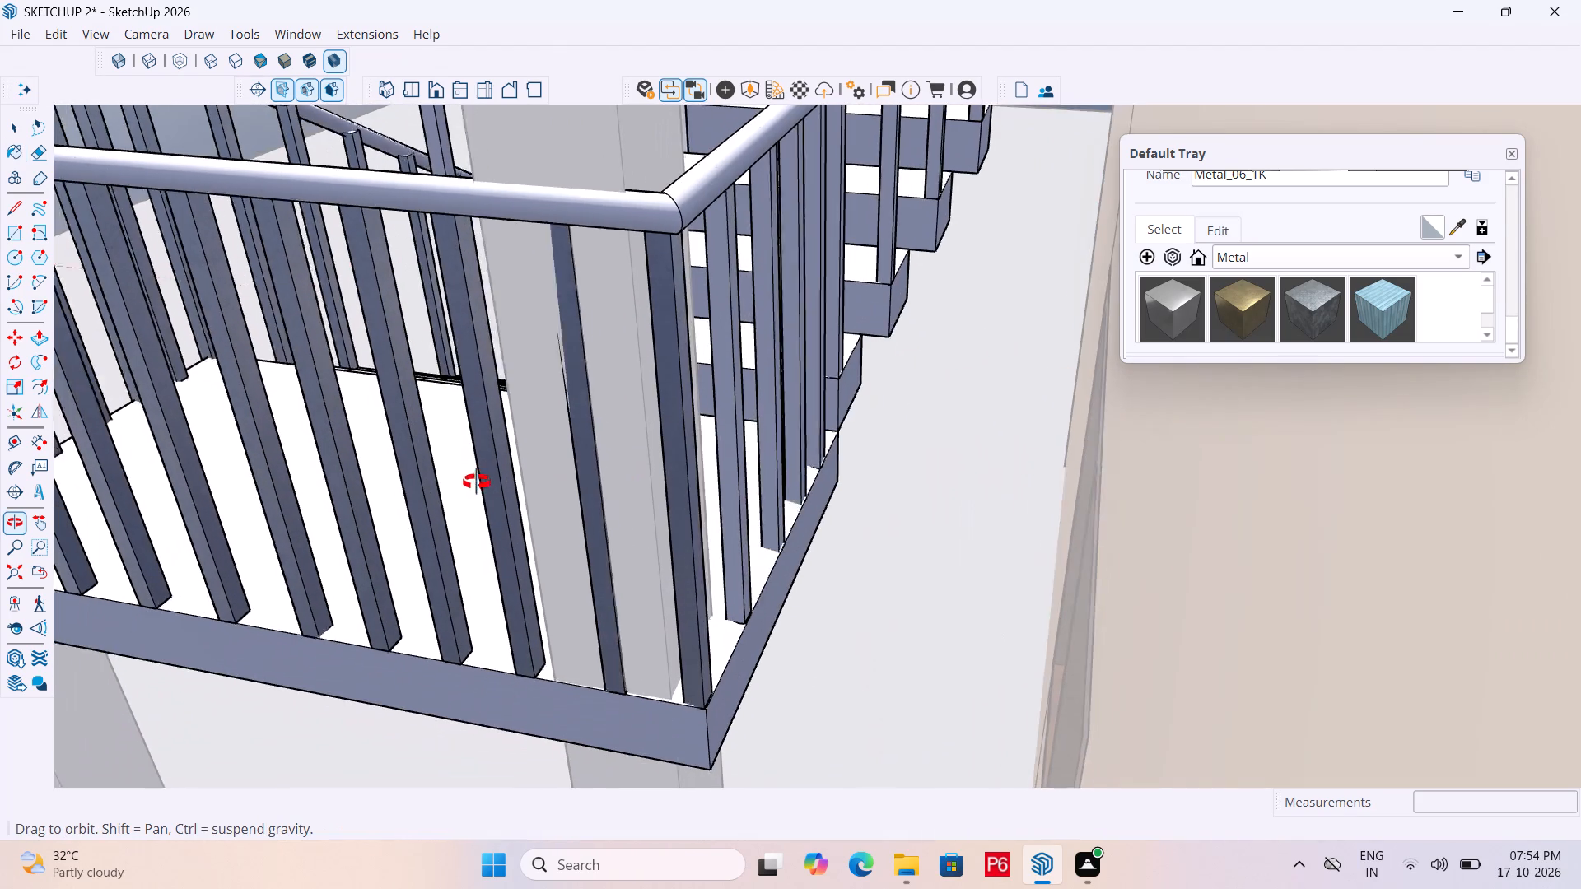
pyautogui.moveTo(477, 482); pyautogui.dragTo(483, 481, button='middle')
pyautogui.moveTo(730, 457); pyautogui.dragTo(737, 453)
pyautogui.click(772, 432)
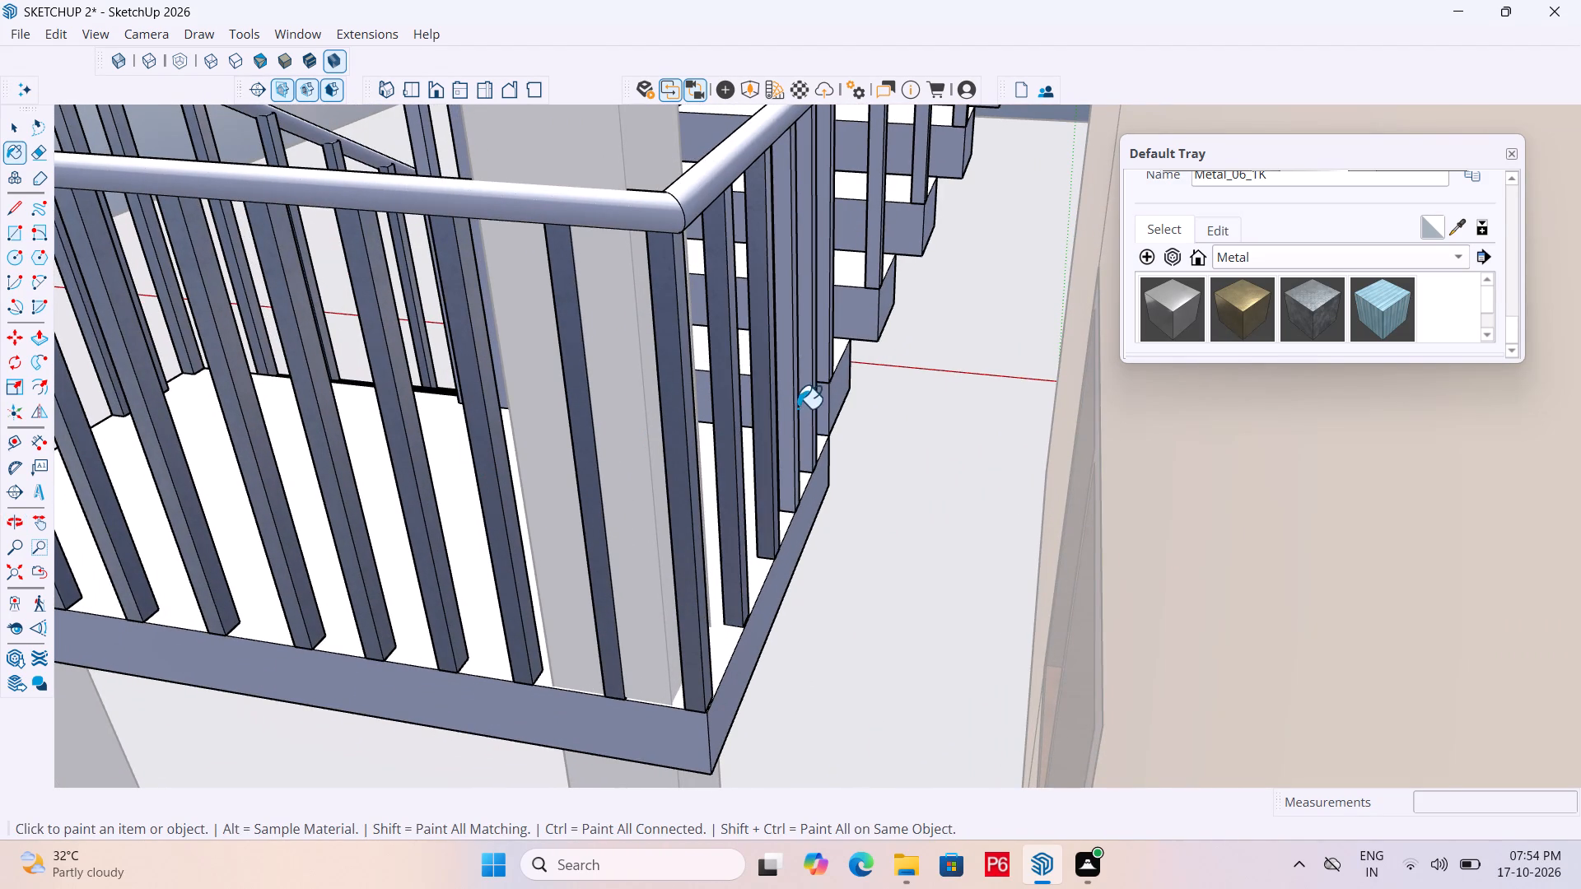
pyautogui.moveTo(795, 407); pyautogui.dragTo(809, 394)
pyautogui.moveTo(791, 383); pyautogui.dragTo(799, 375)
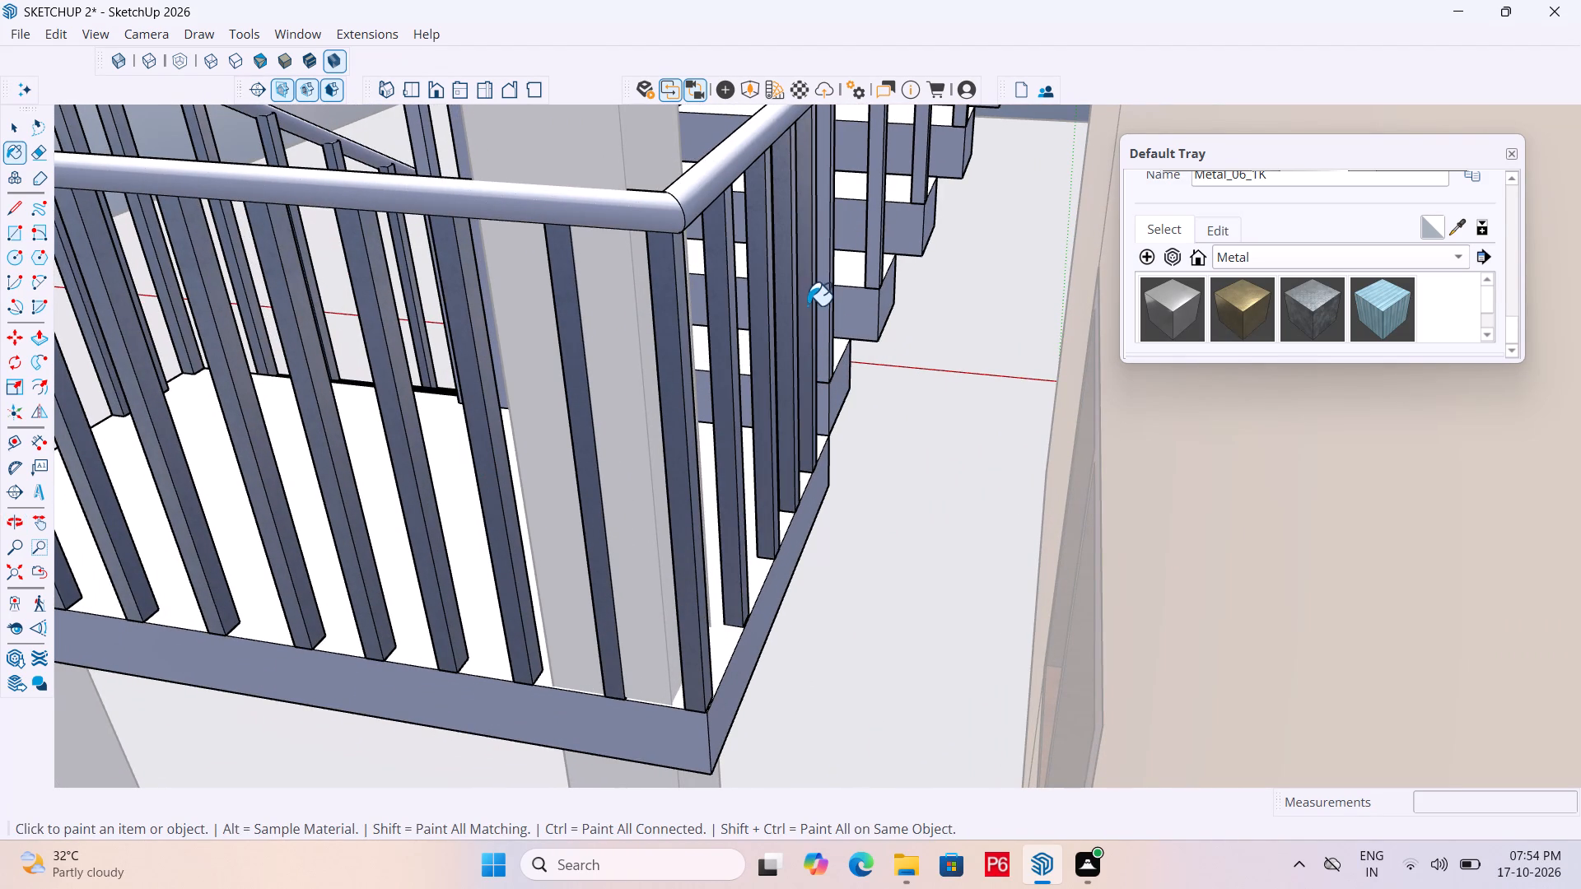
pyautogui.click(825, 289)
# Paint the next seven balusters up the second flight's wall-side railing with Metal_06_1K.
pyautogui.moveTo(113, 444); pyautogui.dragTo(687, 443, button='middle')
pyautogui.scroll(-3, 881, 374)
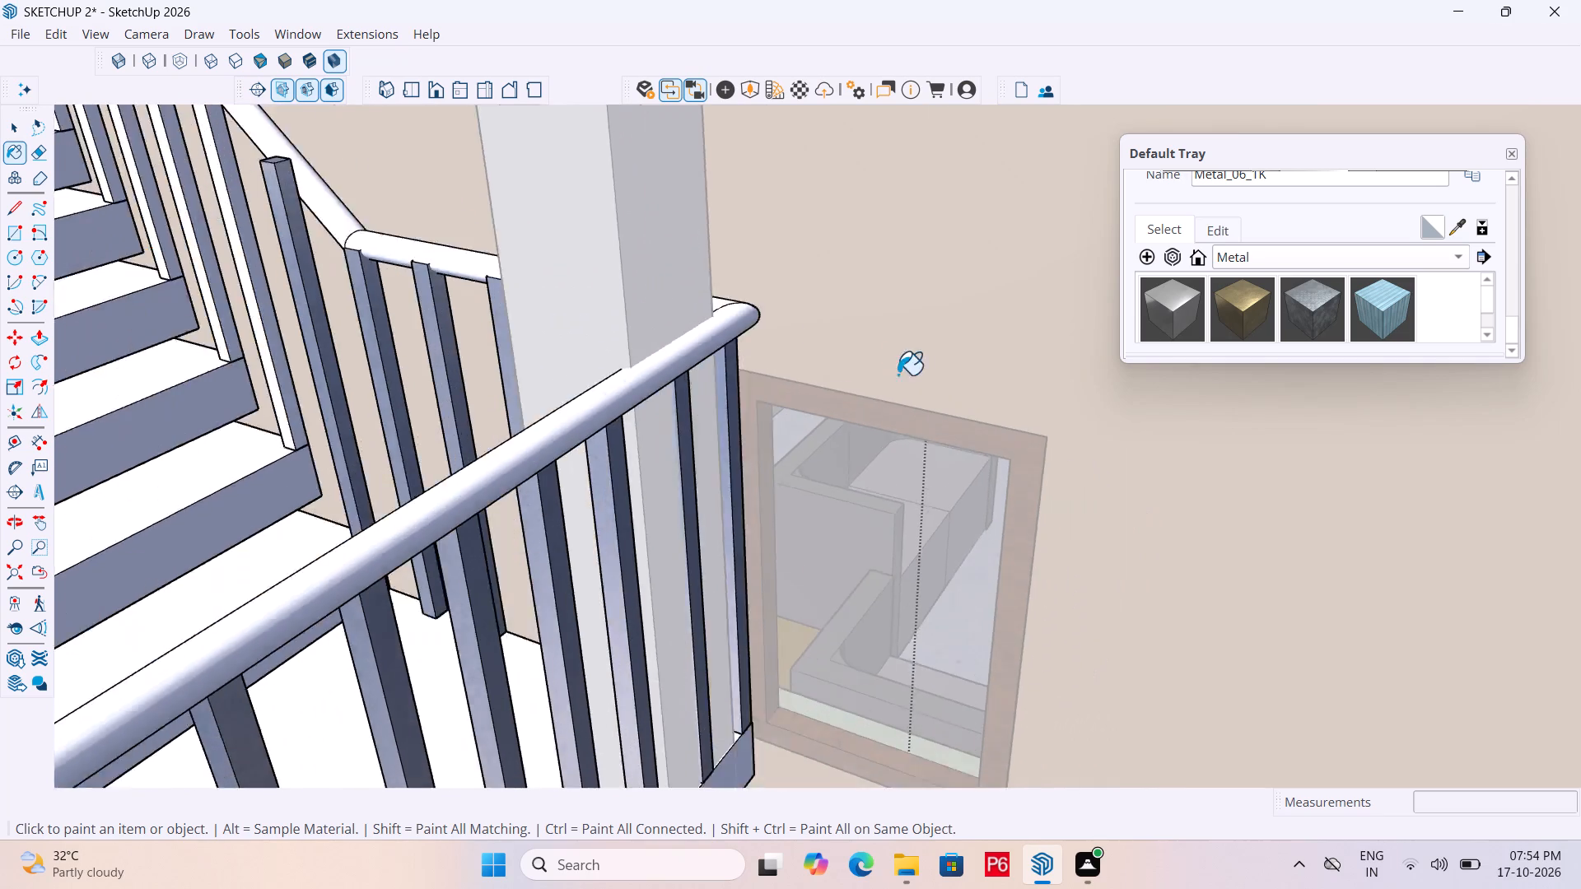
pyautogui.scroll(-3, 898, 375)
pyautogui.scroll(-4, 985, 417)
pyautogui.scroll(-2, 620, 323)
pyautogui.moveTo(632, 327); pyautogui.dragTo(740, 372, button='middle')
pyautogui.scroll(-6, 840, 395)
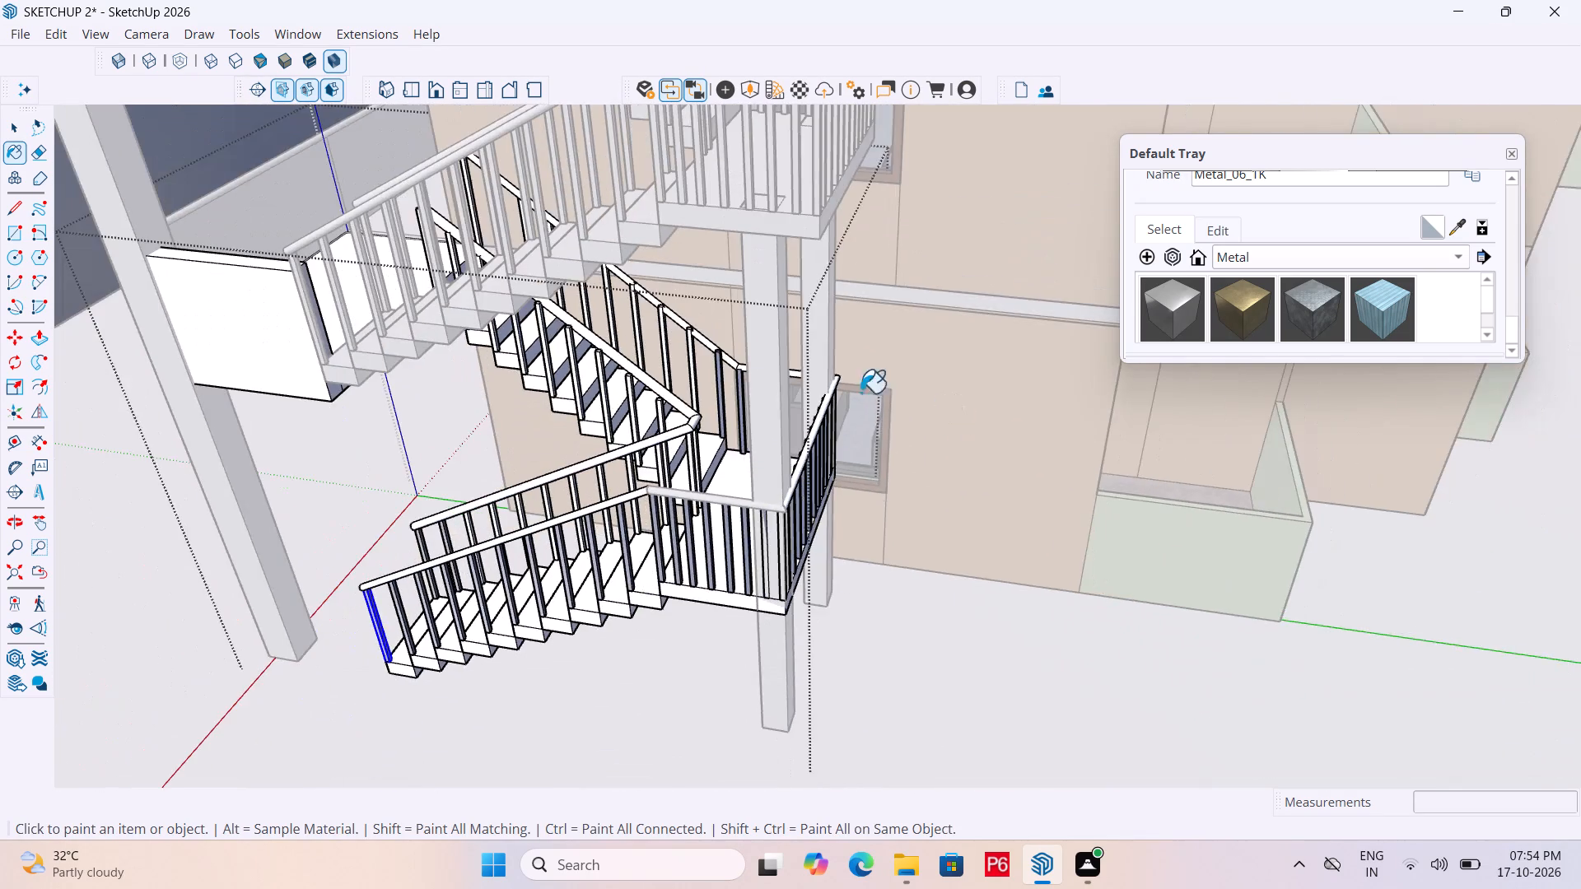
pyautogui.scroll(6, 462, 313)
pyautogui.scroll(1, 627, 330)
pyautogui.moveTo(617, 319); pyautogui.dragTo(595, 197, button='middle')
pyautogui.scroll(2, 739, 294)
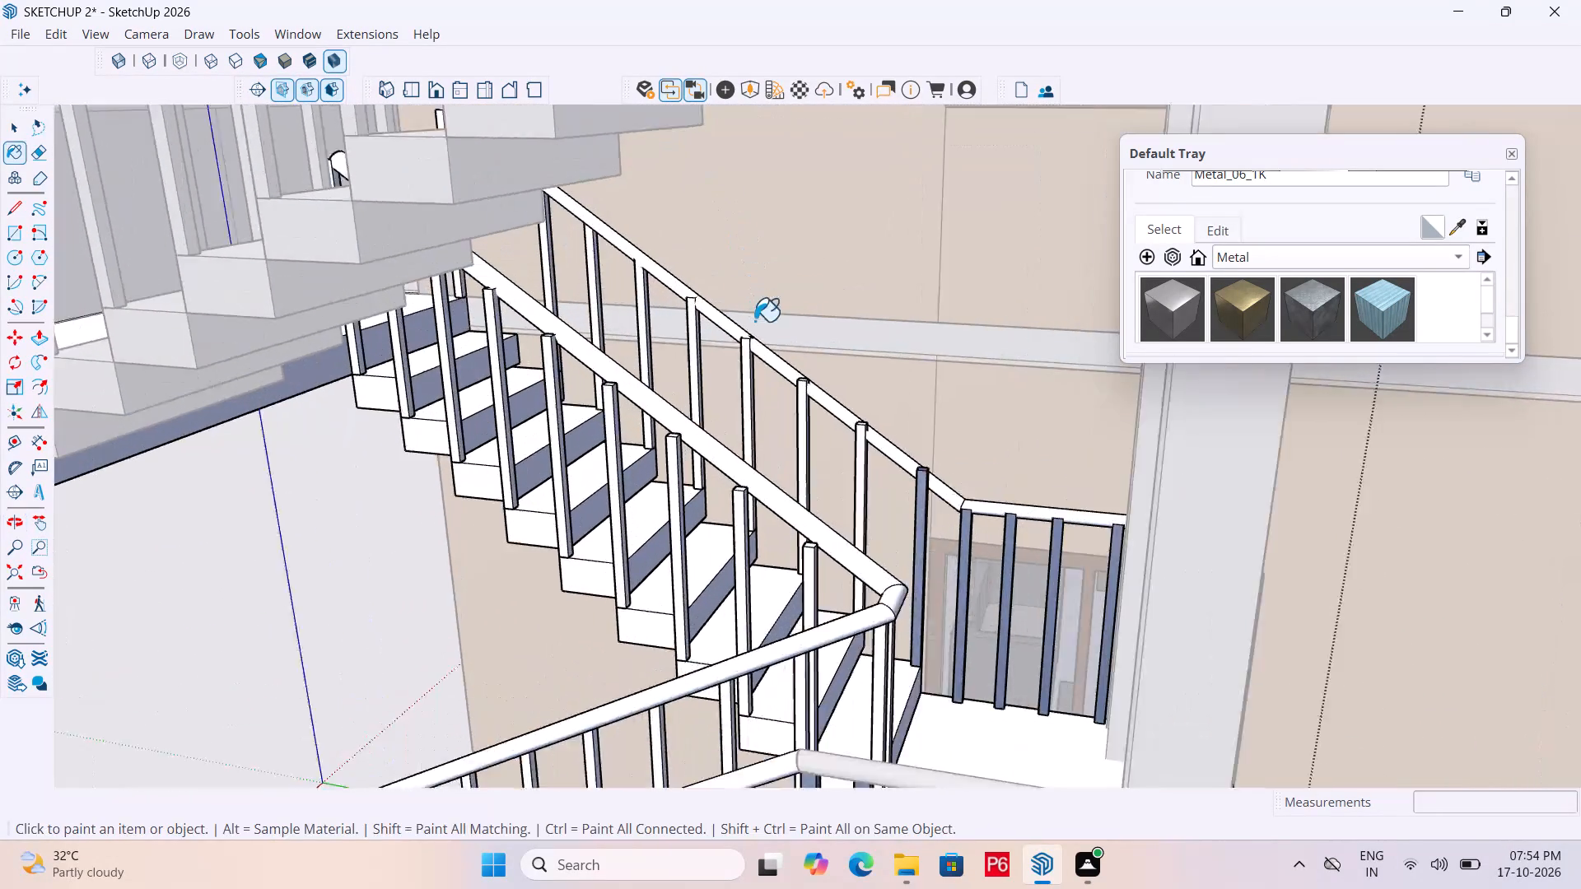
pyautogui.scroll(2, 754, 321)
pyautogui.scroll(4, 893, 431)
pyautogui.click(884, 499)
pyautogui.click(765, 457)
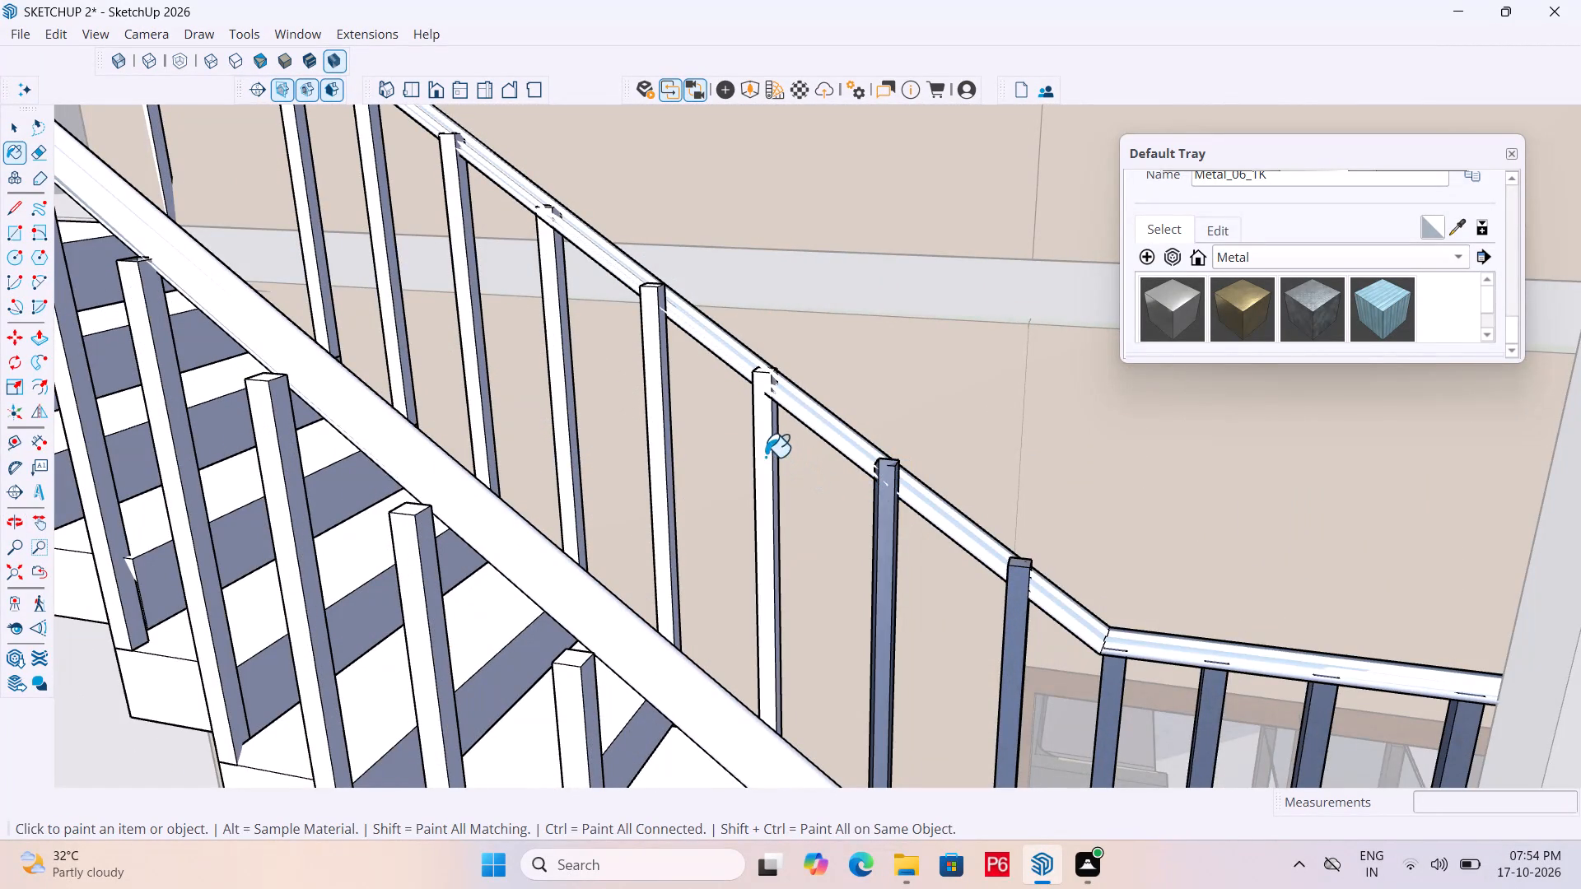
pyautogui.click(660, 375)
pyautogui.click(557, 317)
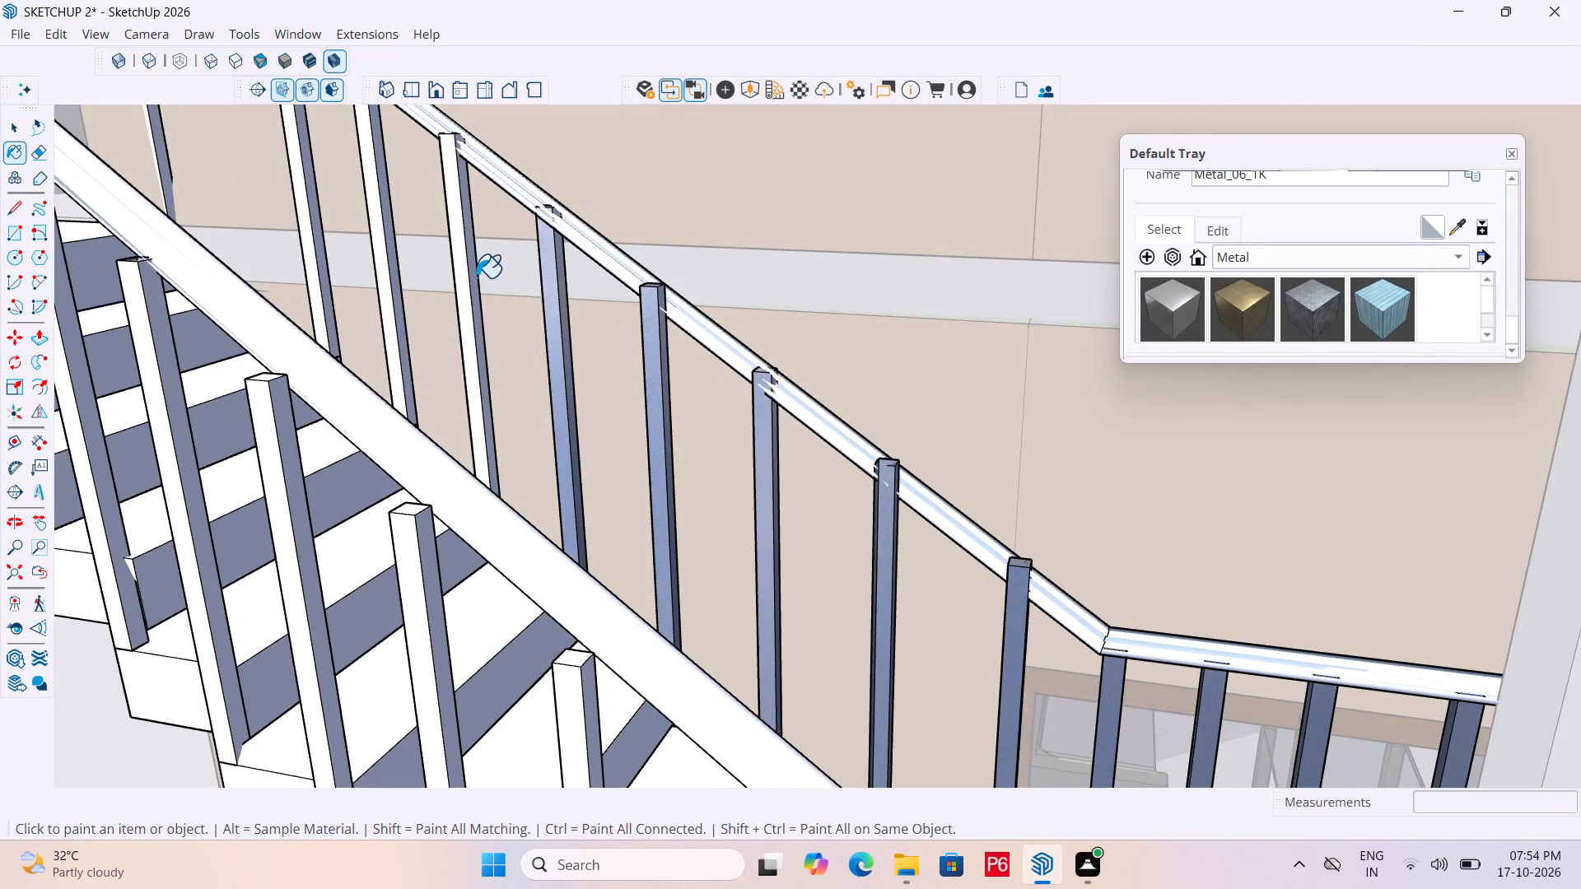
pyautogui.doubleClick(476, 277)
pyautogui.click(387, 247)
pyautogui.click(306, 227)
# Paint the third and fourth balusters from the bottom of the lower flight's inner railing with Metal_06_1K.
pyautogui.moveTo(534, 313); pyautogui.dragTo(390, 296, button='middle')
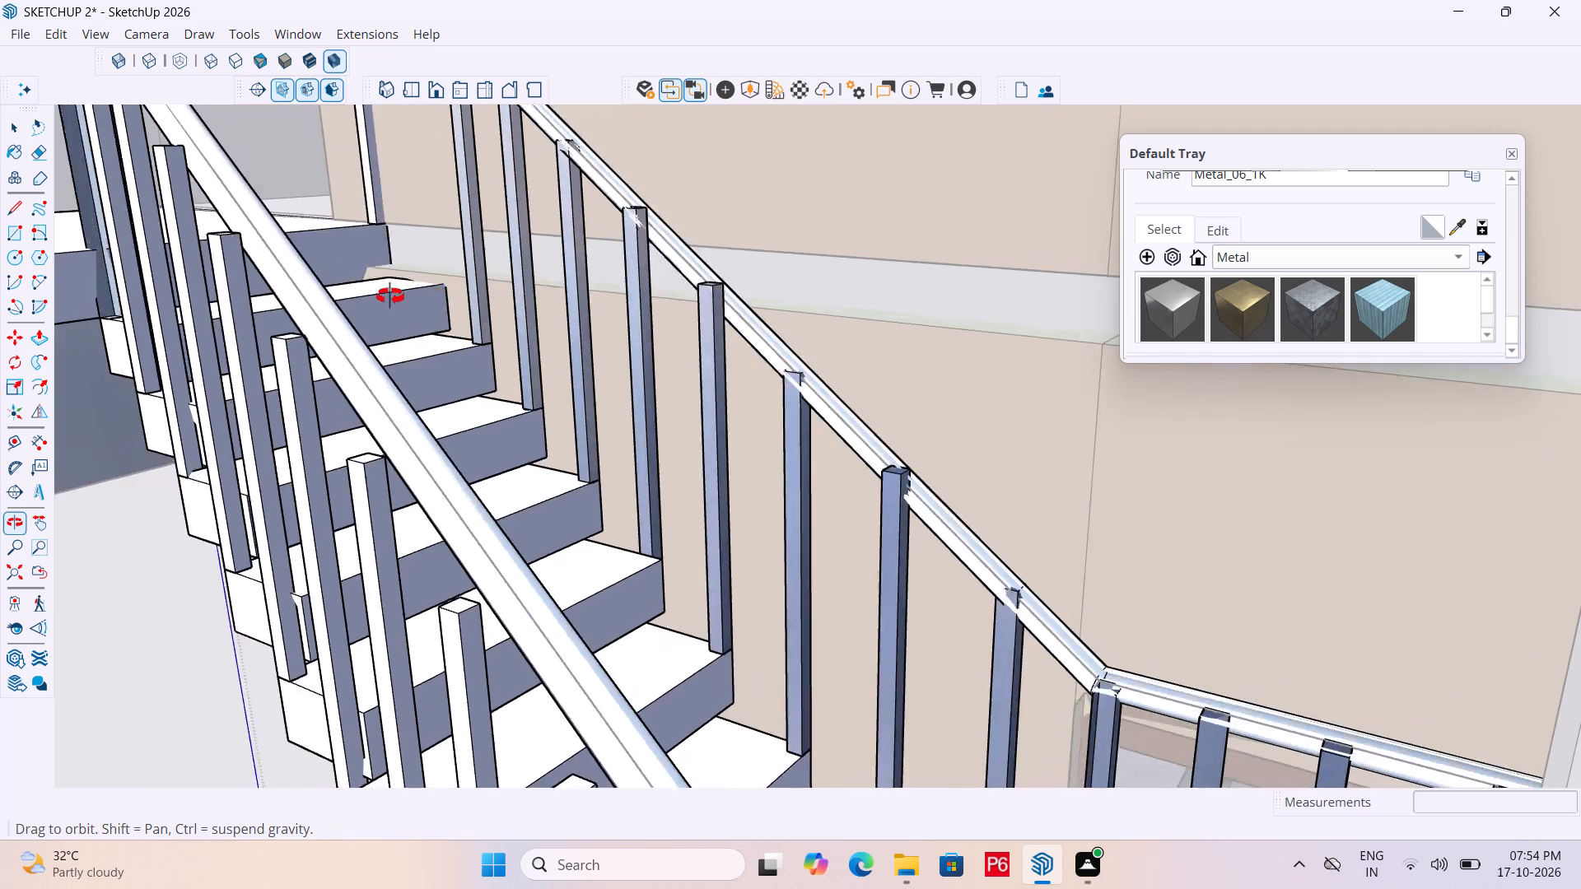
pyautogui.moveTo(390, 296); pyautogui.dragTo(367, 286, button='middle')
pyautogui.scroll(-3, 571, 323)
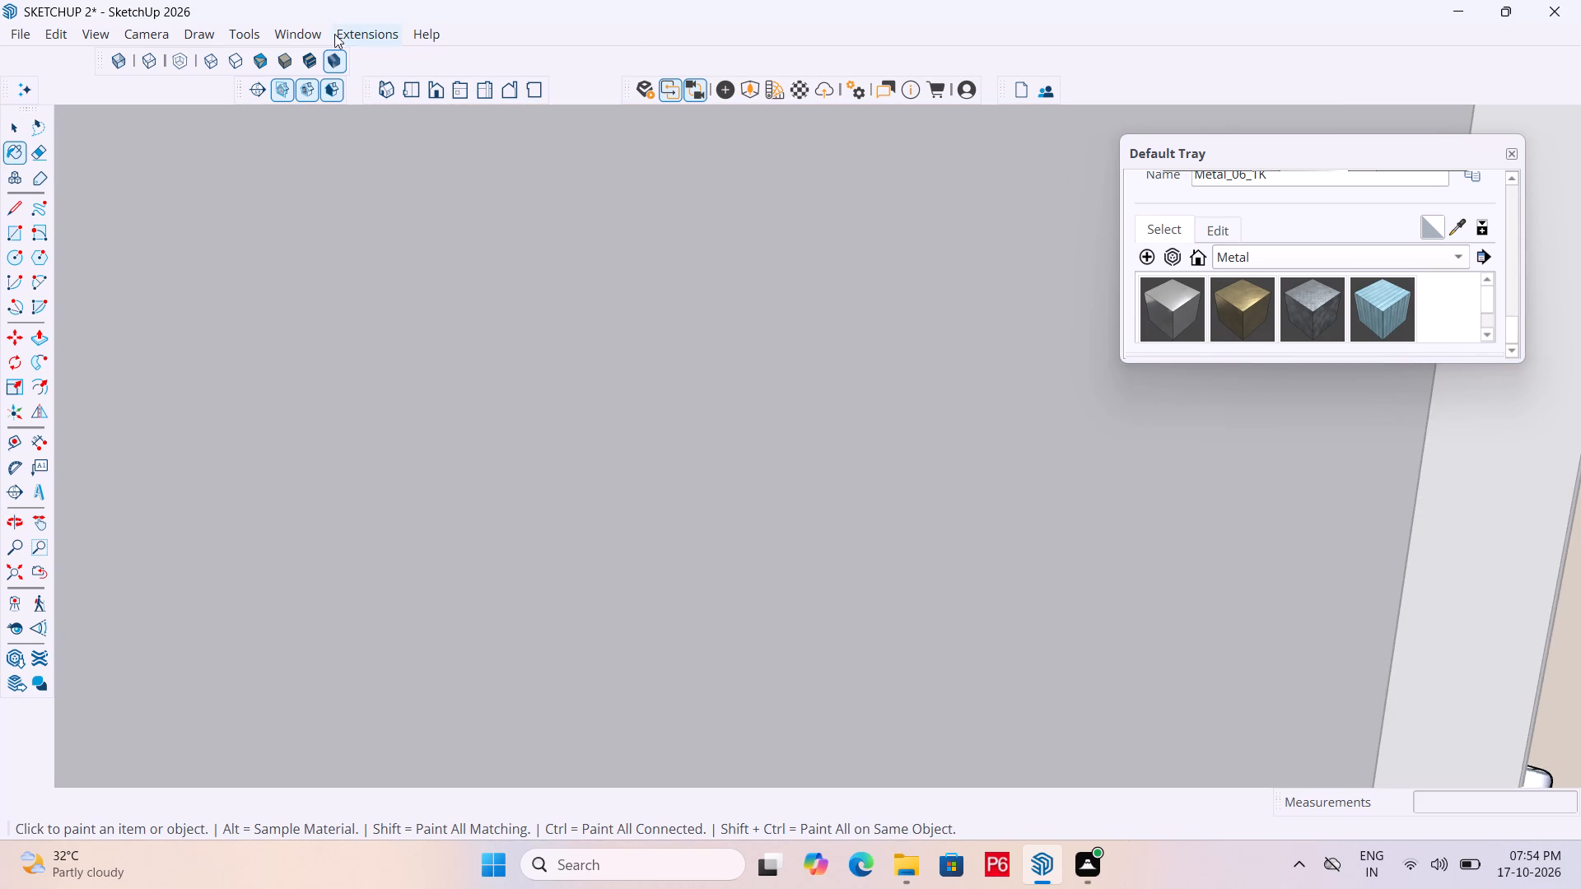
pyautogui.click(407, 91)
pyautogui.scroll(-5, 553, 270)
pyautogui.scroll(-8, 423, 305)
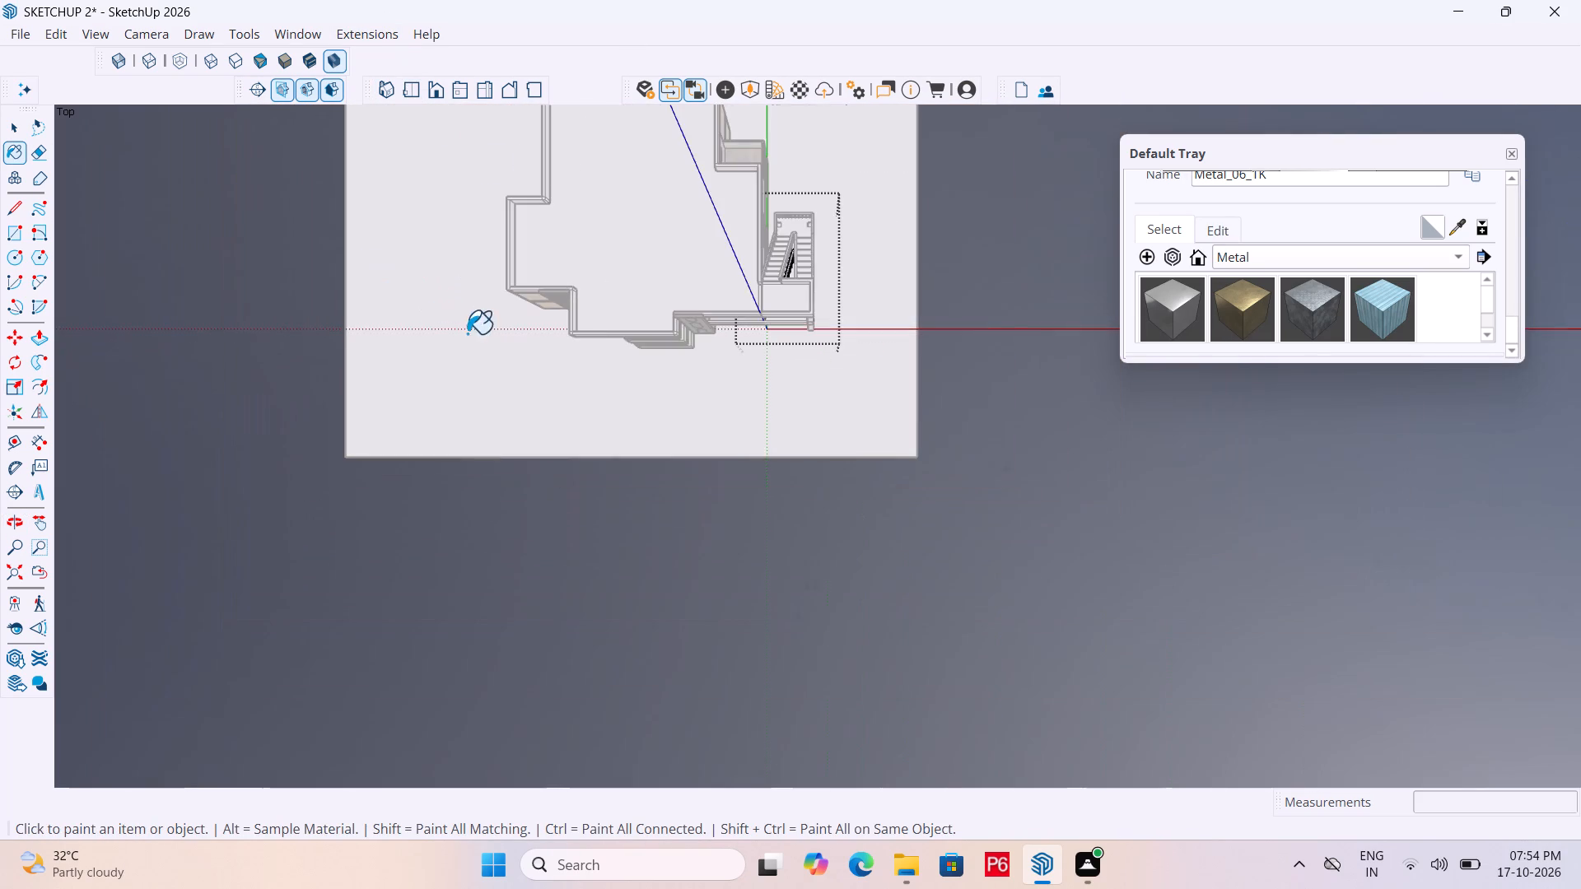
pyautogui.scroll(-1, 467, 333)
pyautogui.moveTo(739, 340); pyautogui.dragTo(185, 147, button='middle')
pyautogui.scroll(9, 898, 353)
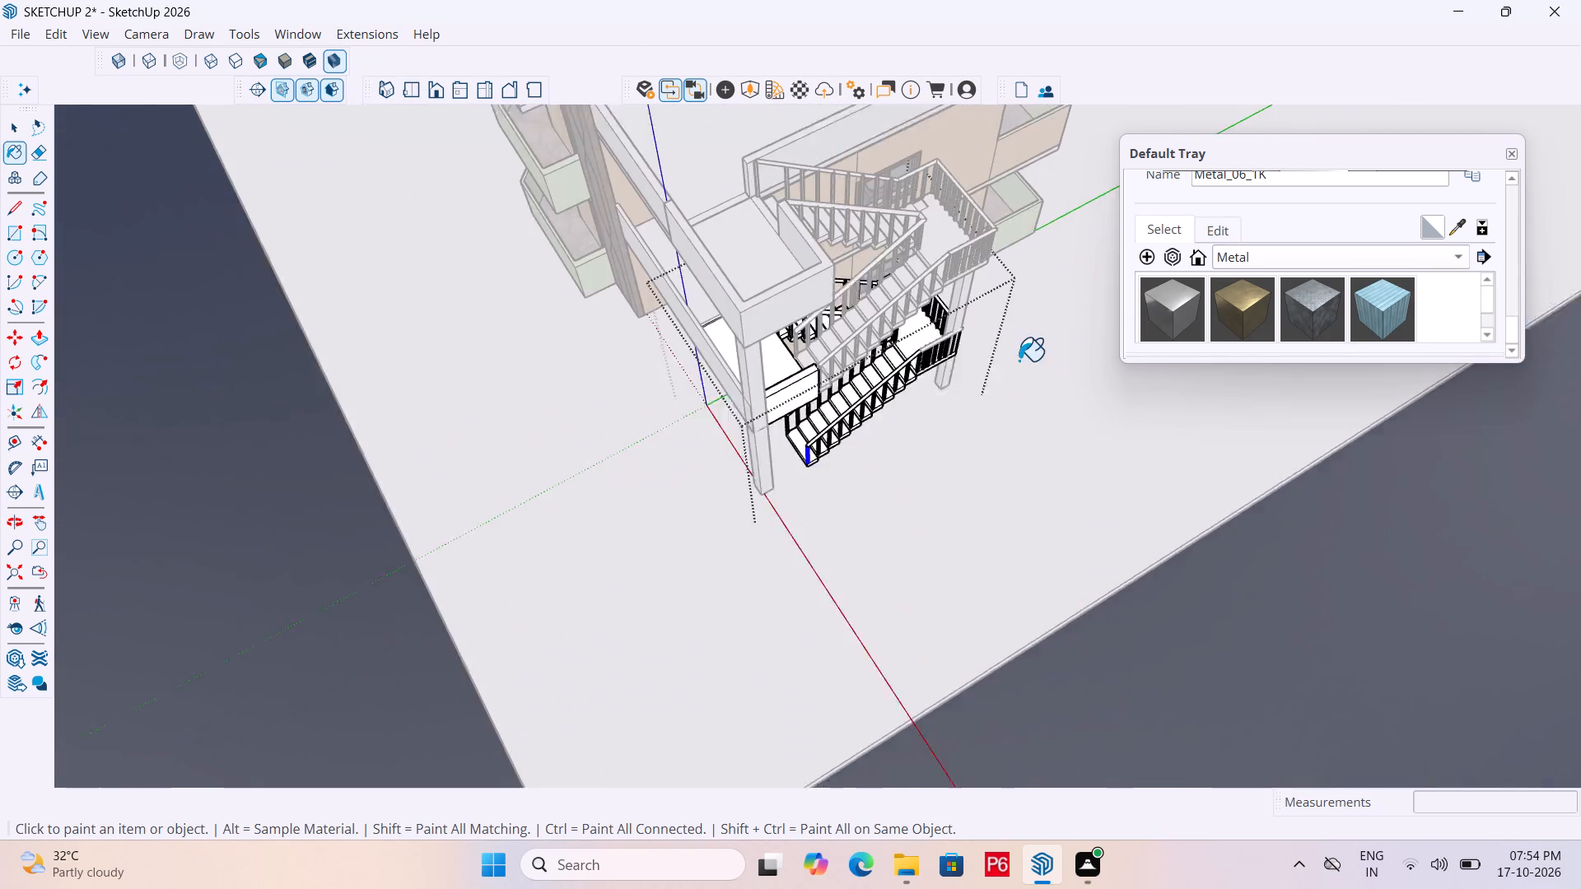
pyautogui.scroll(1, 1019, 361)
pyautogui.scroll(1, 891, 267)
pyautogui.moveTo(887, 265); pyautogui.dragTo(669, 104, button='middle')
pyautogui.scroll(5, 864, 361)
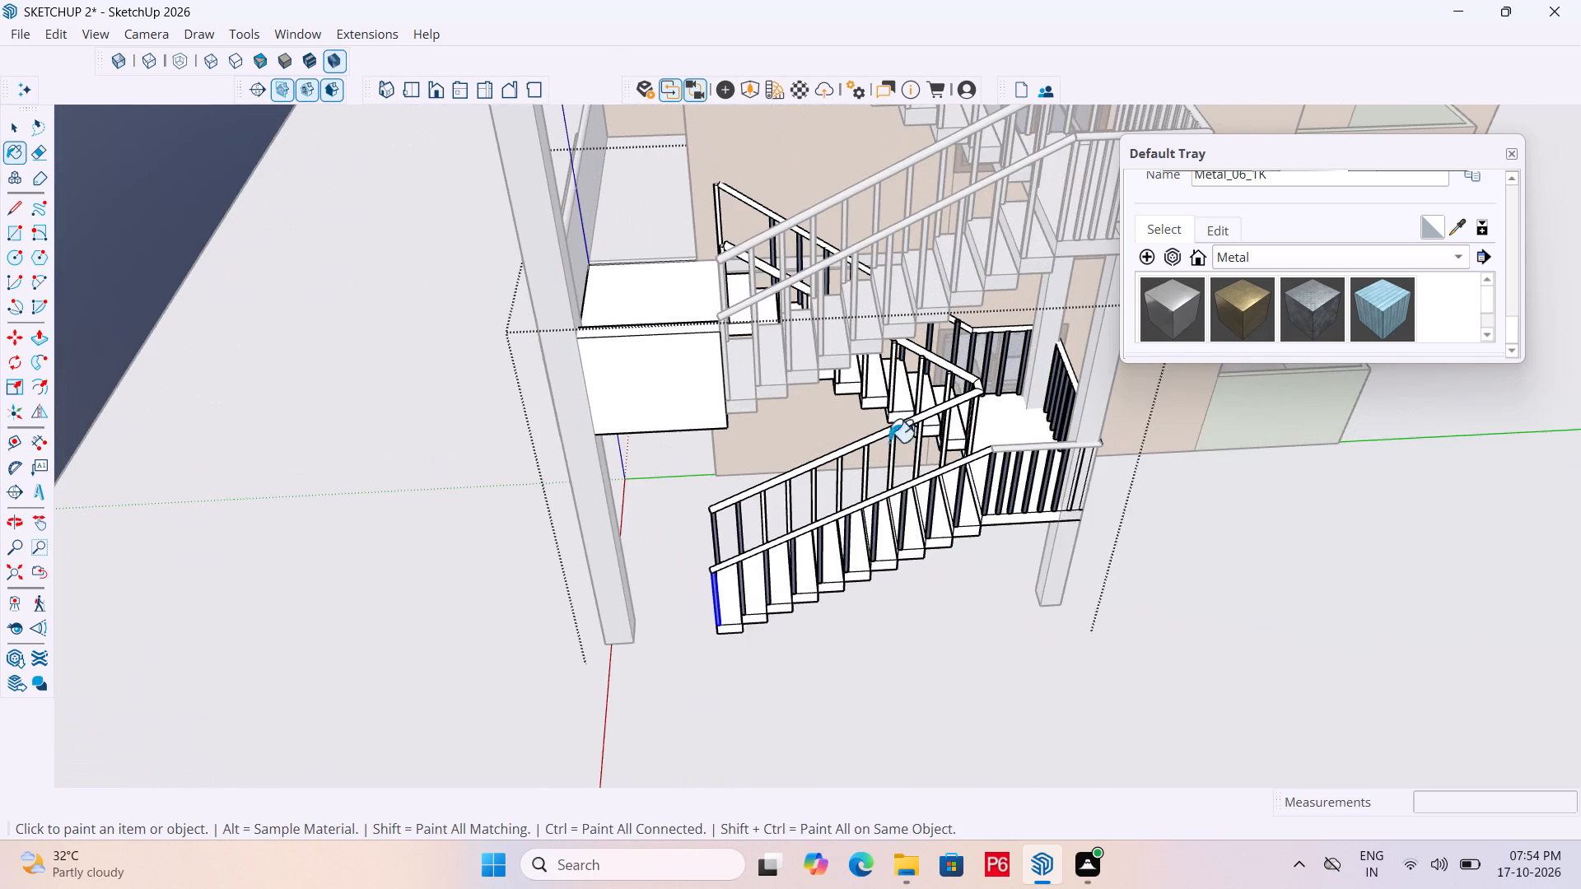
pyautogui.scroll(6, 865, 501)
pyautogui.scroll(5, 640, 575)
pyautogui.click(768, 432)
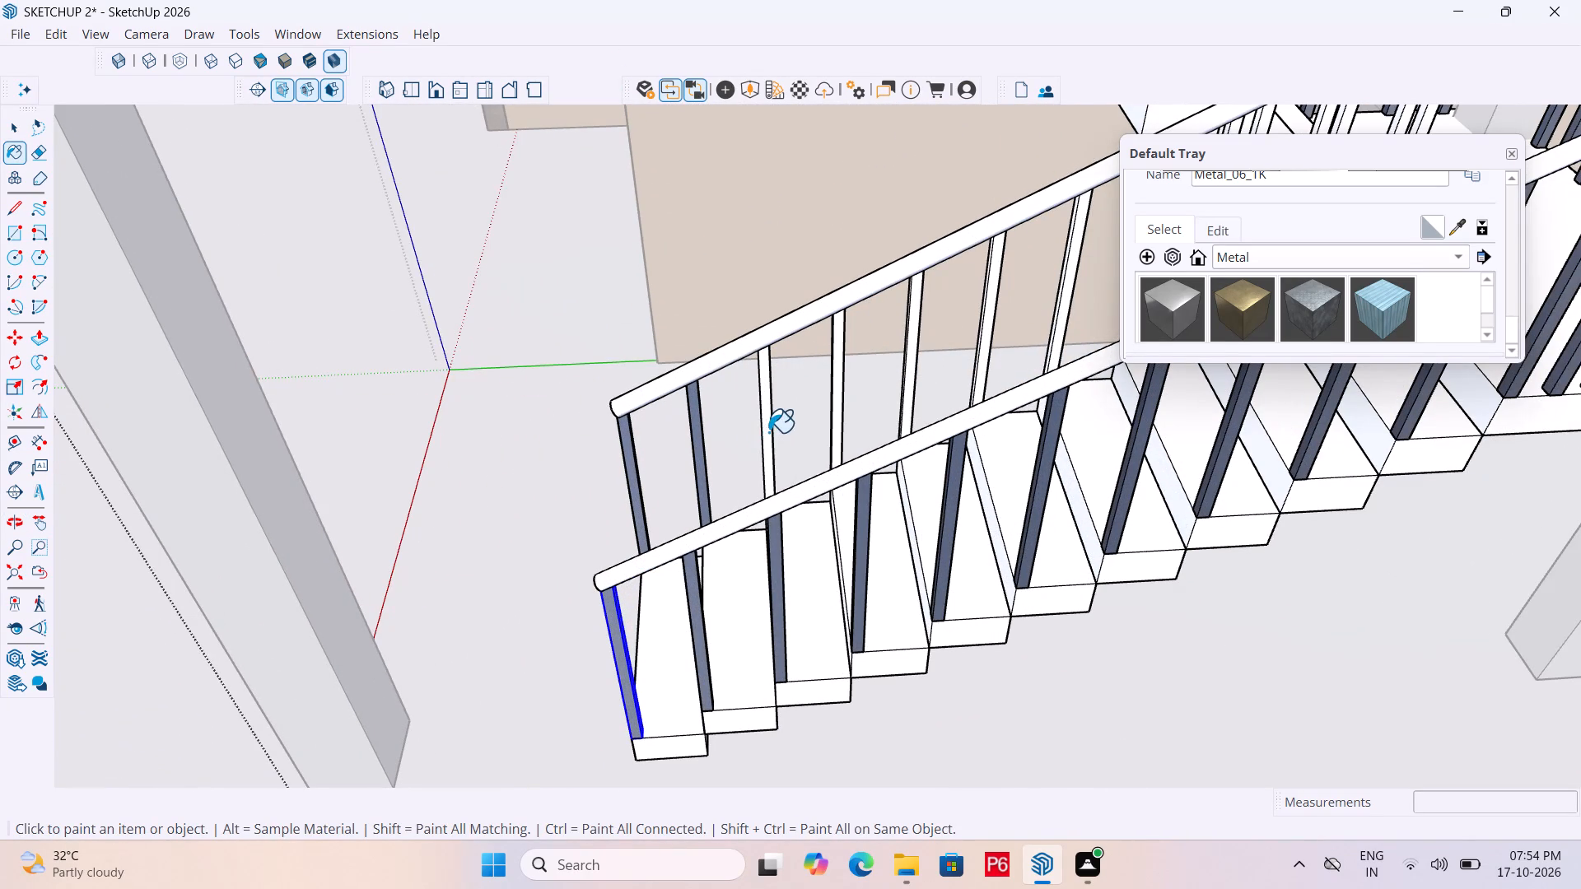
pyautogui.click(836, 379)
# Paint the next seven inner balusters of the lower flight with Metal_06_1K, from the fifth up to the landing.
pyautogui.scroll(-5, 201, 527)
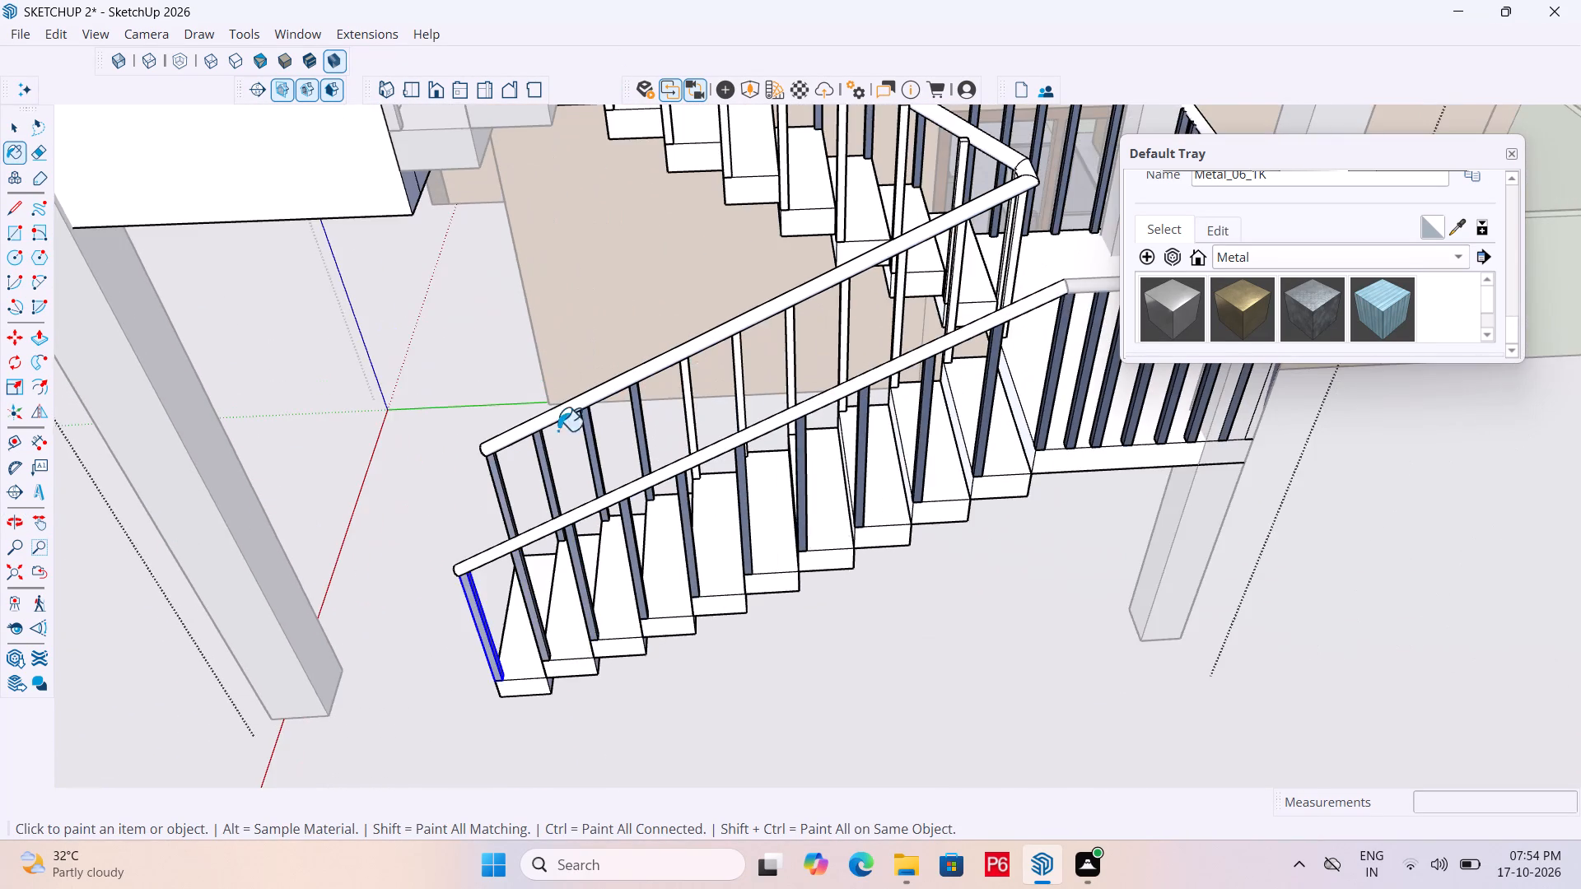
pyautogui.scroll(4, 878, 349)
pyautogui.click(571, 454)
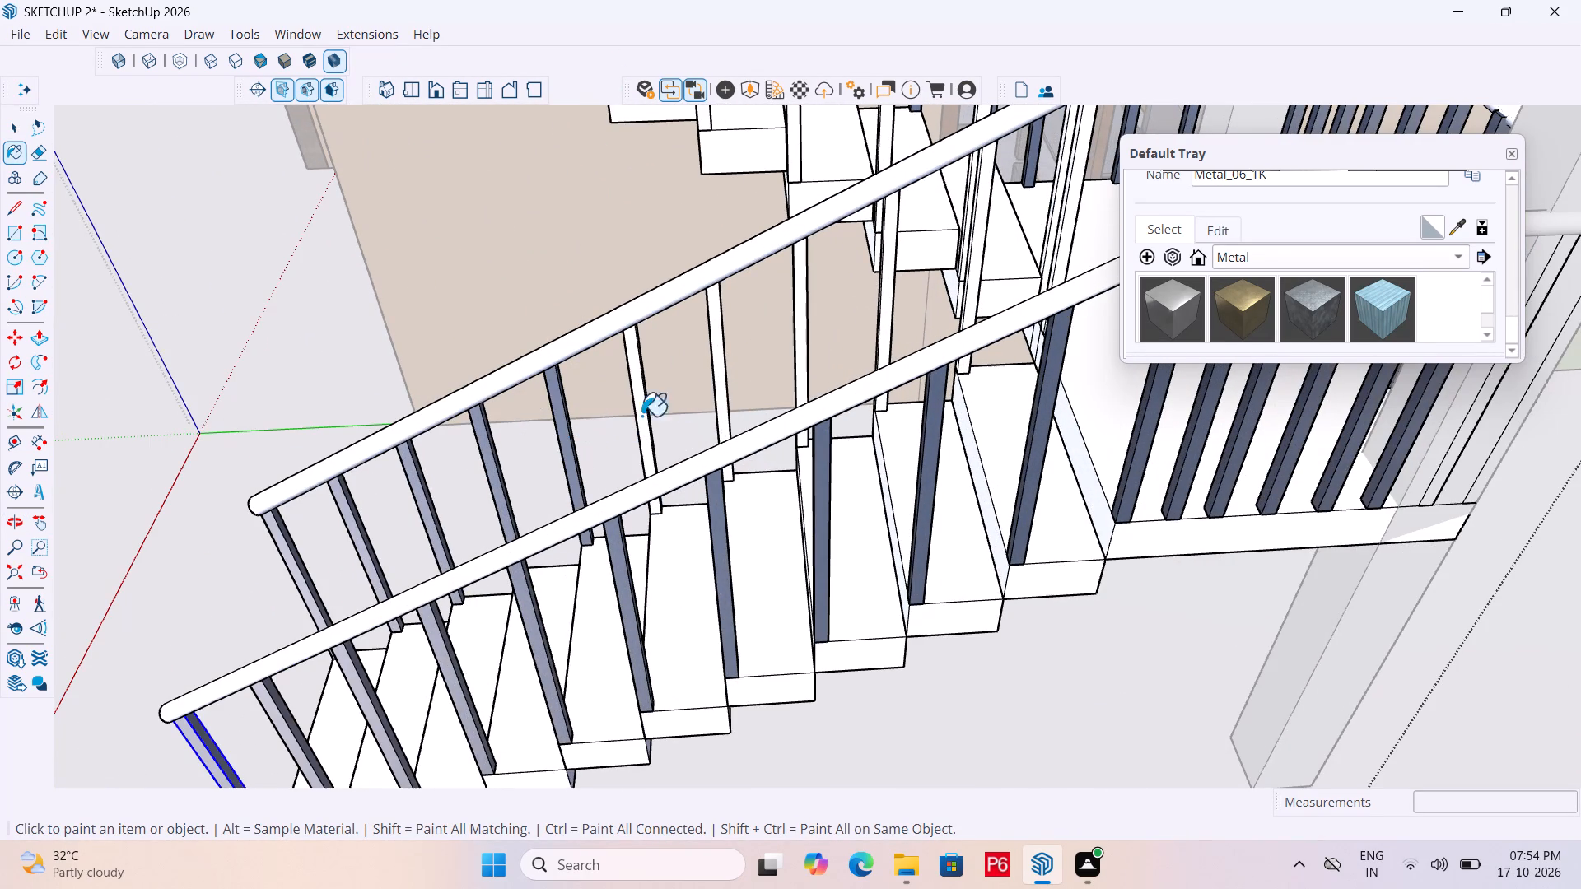
pyautogui.click(637, 407)
pyautogui.click(715, 371)
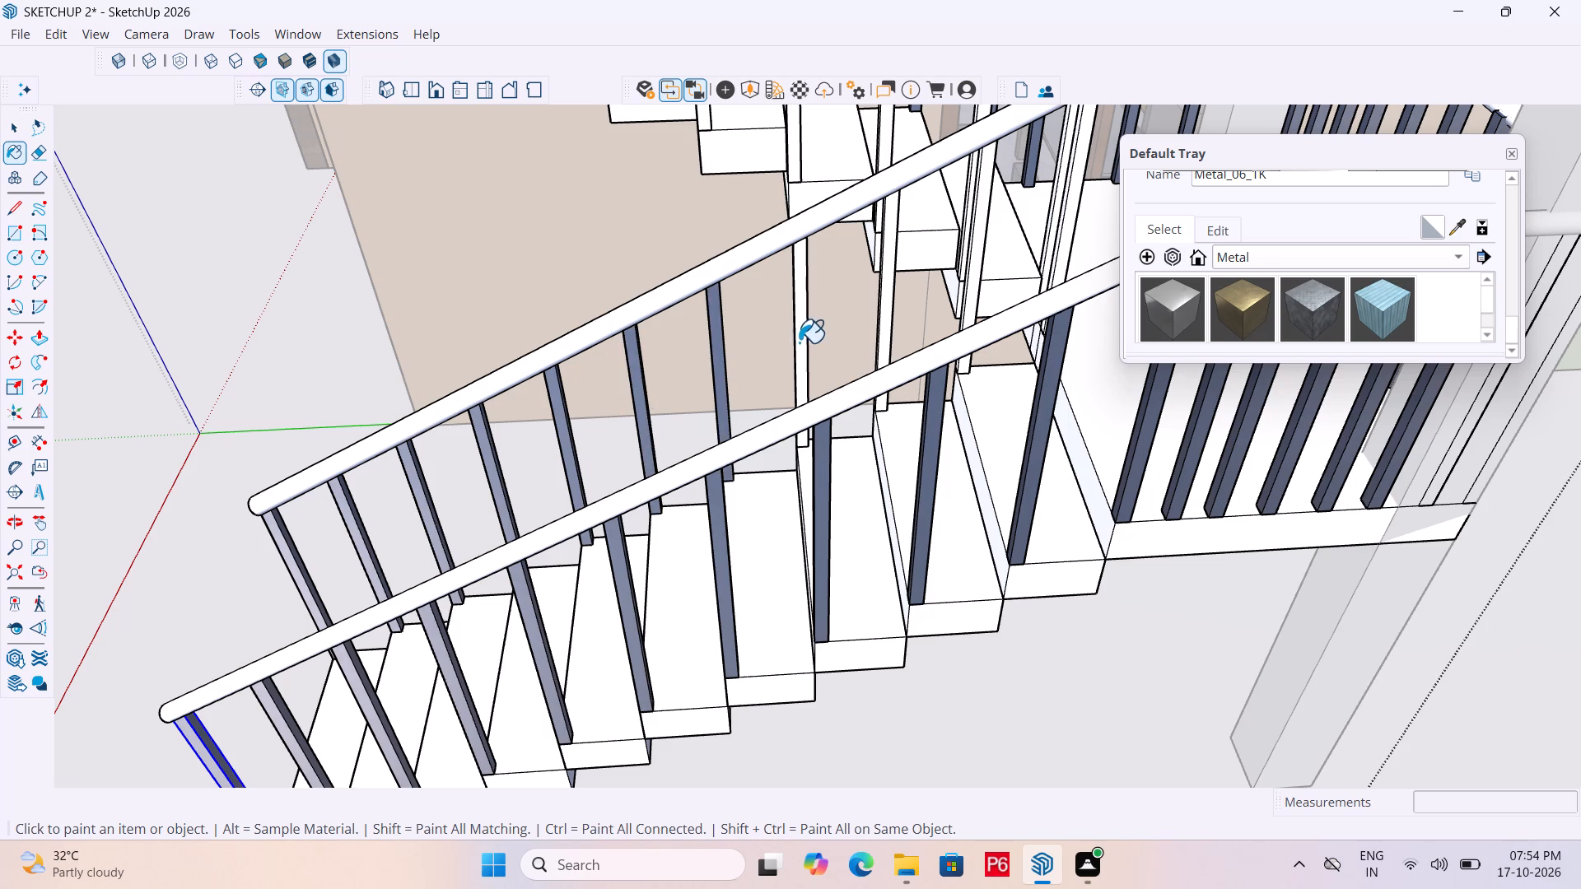
pyautogui.click(804, 341)
pyautogui.click(883, 314)
pyautogui.scroll(-4, 352, 428)
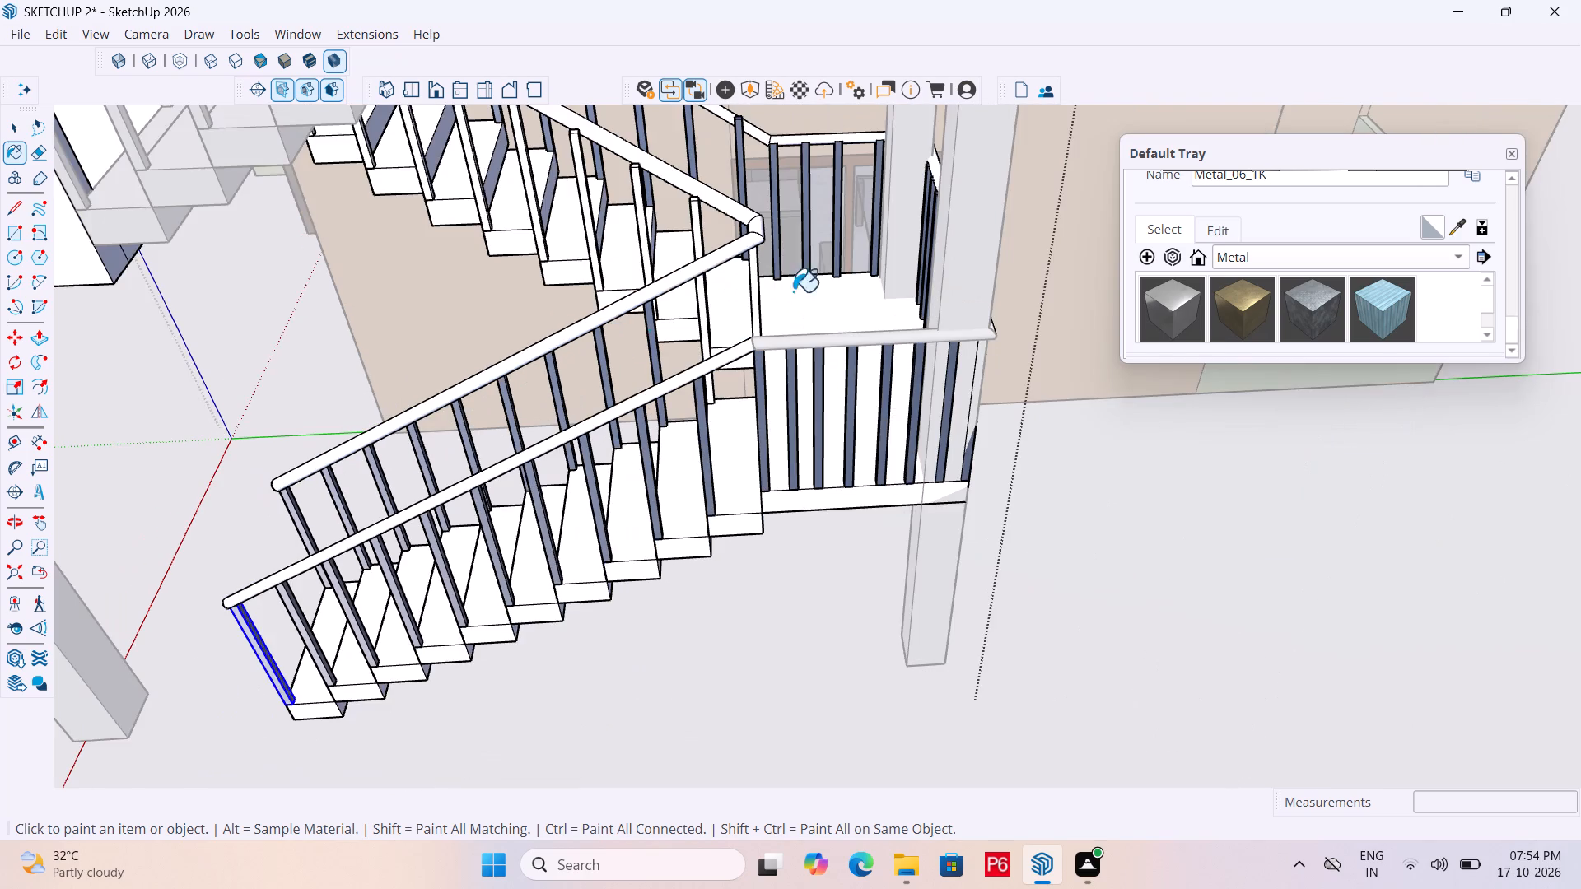
pyautogui.scroll(8, 843, 276)
pyautogui.click(478, 471)
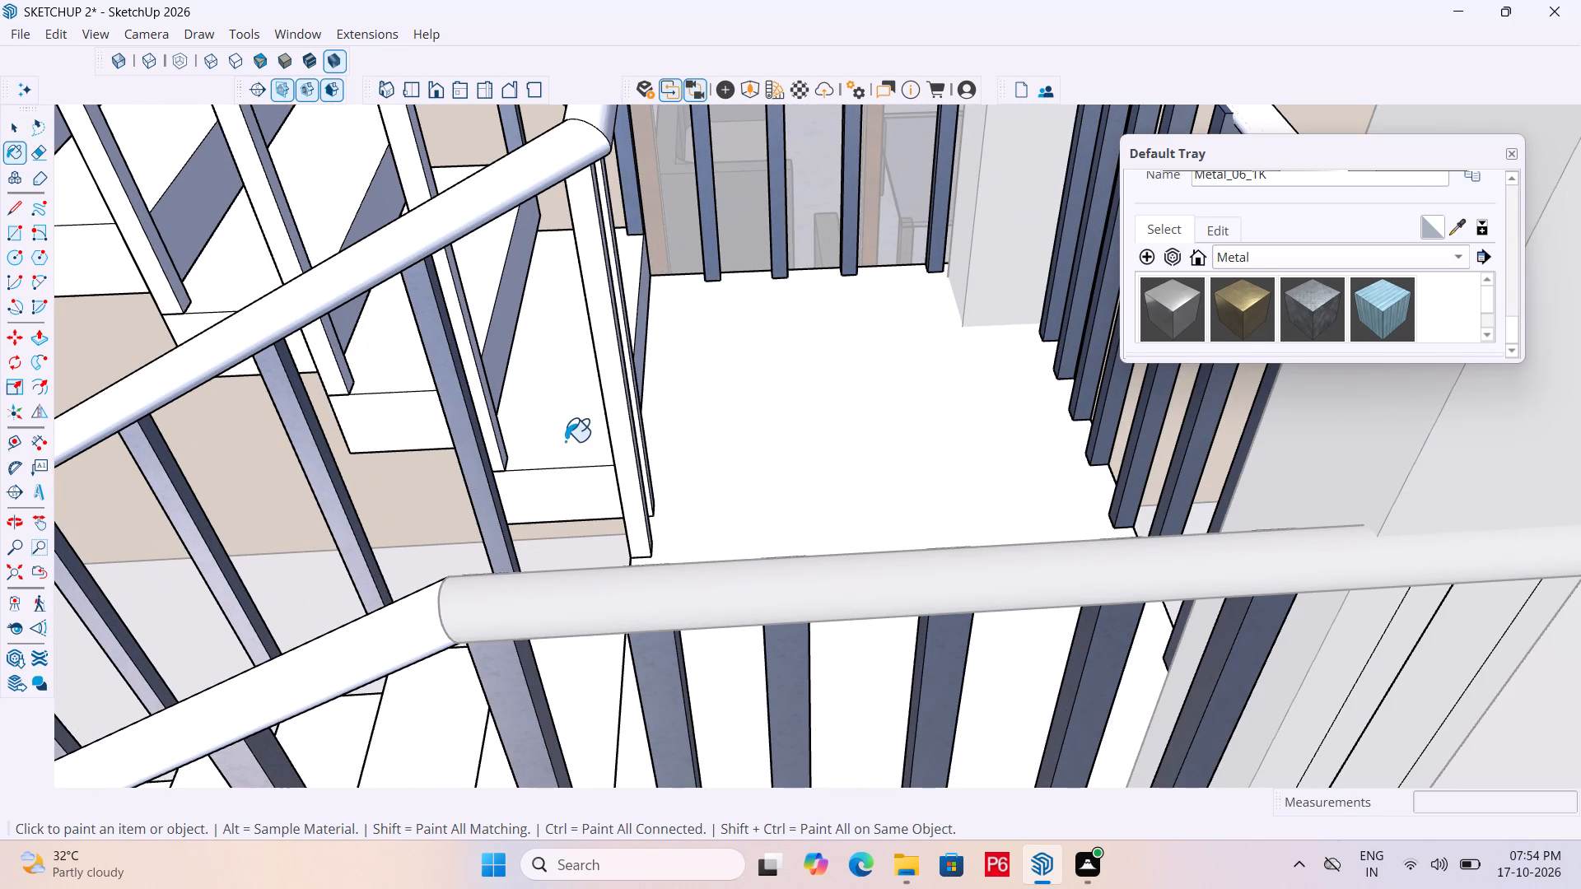
pyautogui.moveTo(620, 440); pyautogui.dragTo(630, 433)
# Paint the landing corner post and the first four balusters up the second flight's inner railing with Metal_06_1K.
pyautogui.scroll(-5, 813, 427)
pyautogui.moveTo(841, 459); pyautogui.dragTo(317, 412, button='middle')
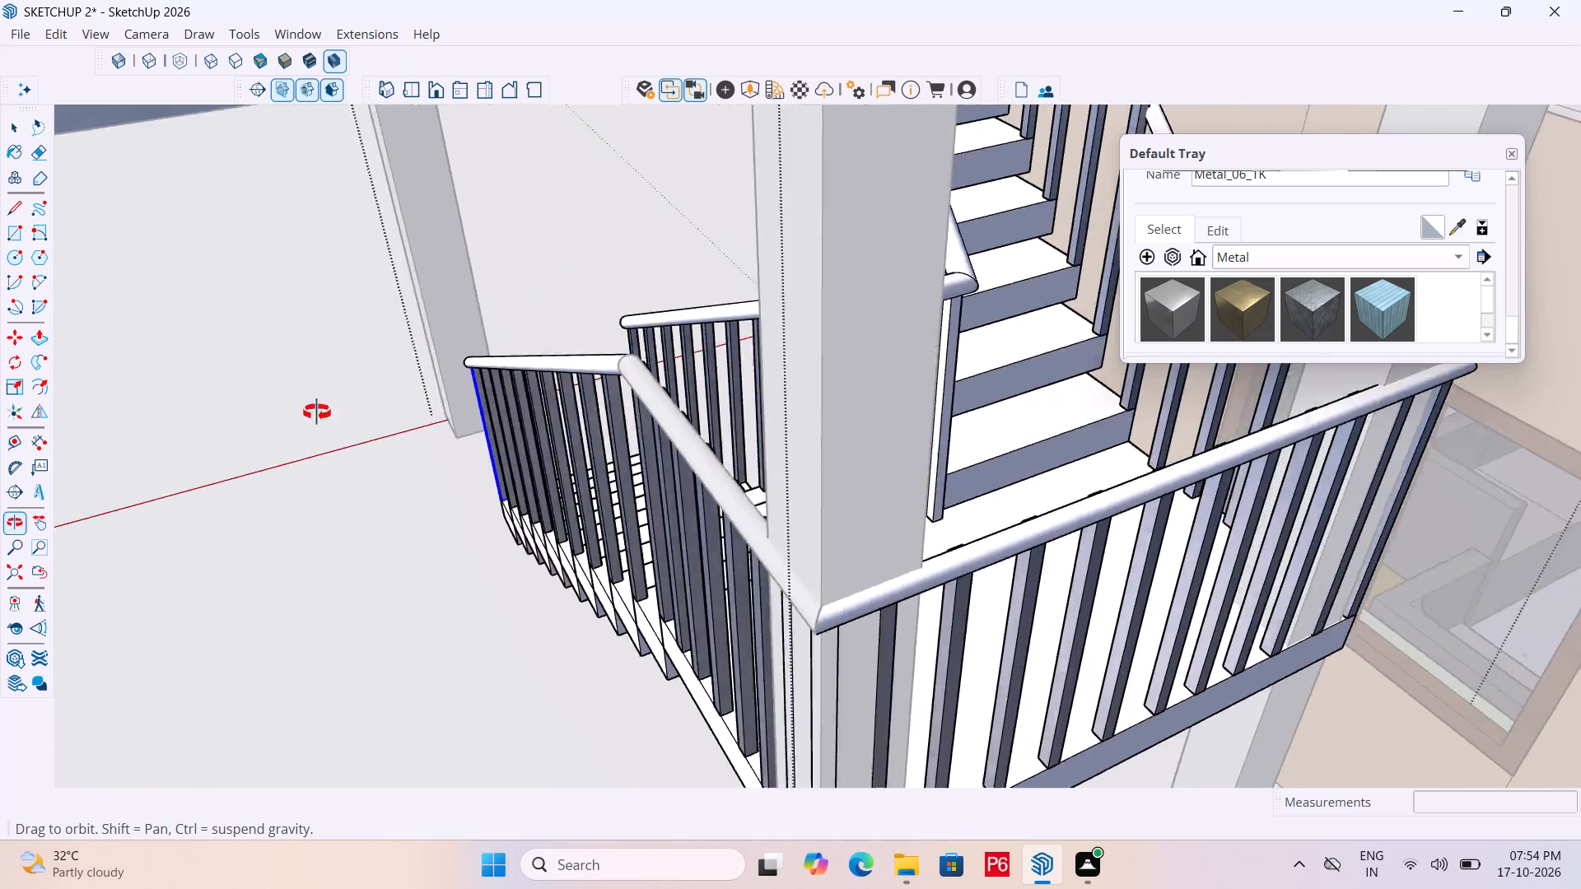
pyautogui.moveTo(317, 412); pyautogui.dragTo(41, 393, button='middle')
pyautogui.scroll(-5, 98, 431)
pyautogui.moveTo(503, 451); pyautogui.dragTo(583, 462, button='middle')
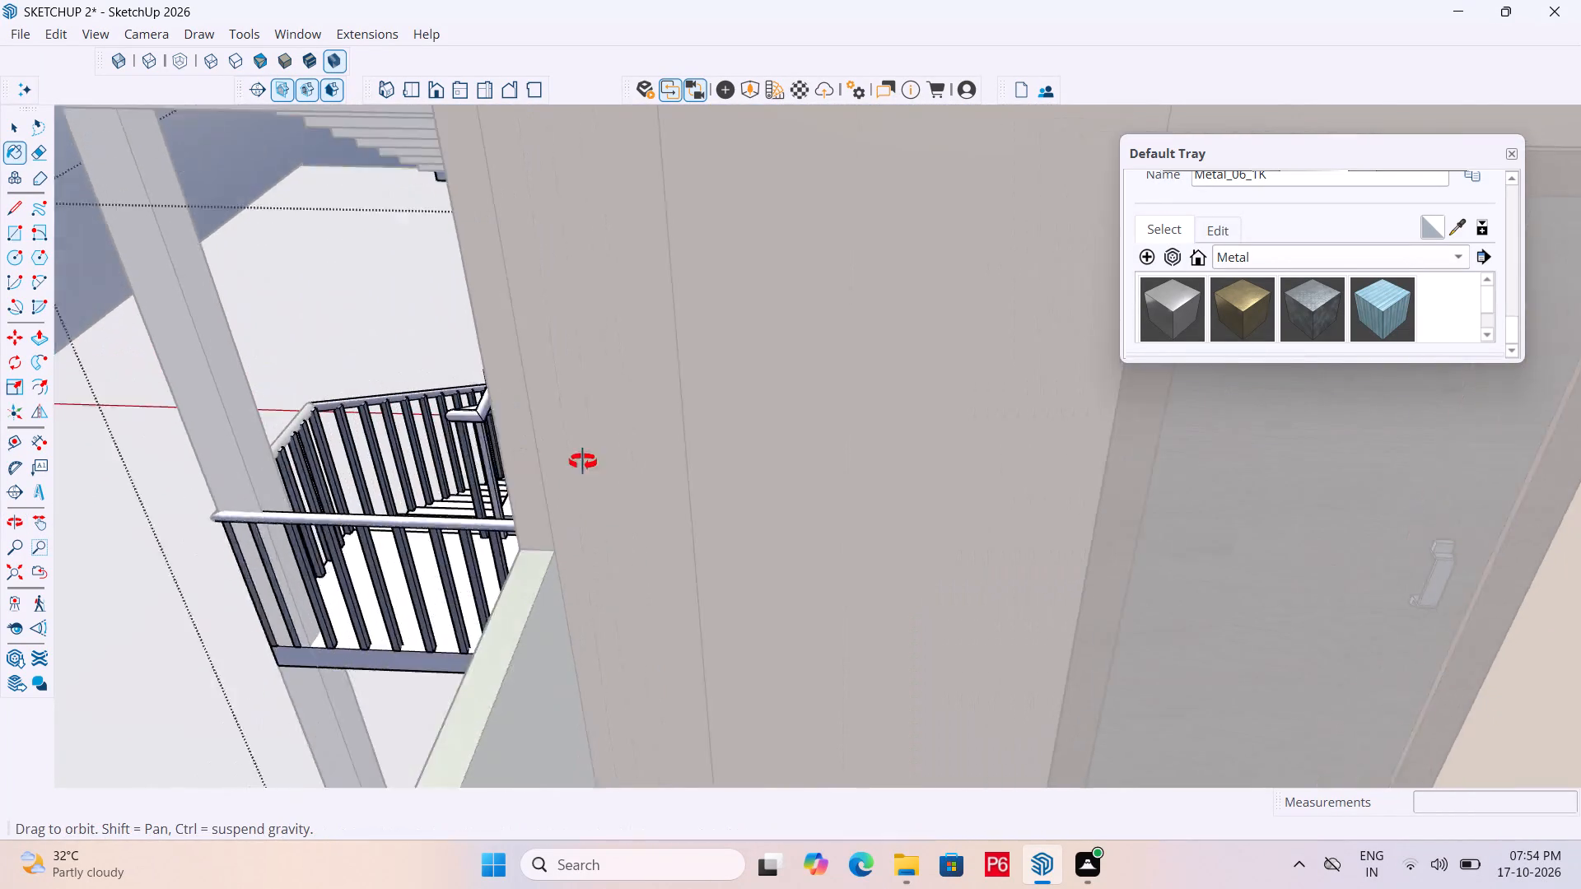
pyautogui.moveTo(583, 462); pyautogui.dragTo(1110, 465, button='middle')
pyautogui.scroll(-6, 935, 287)
pyautogui.scroll(-3, 782, 365)
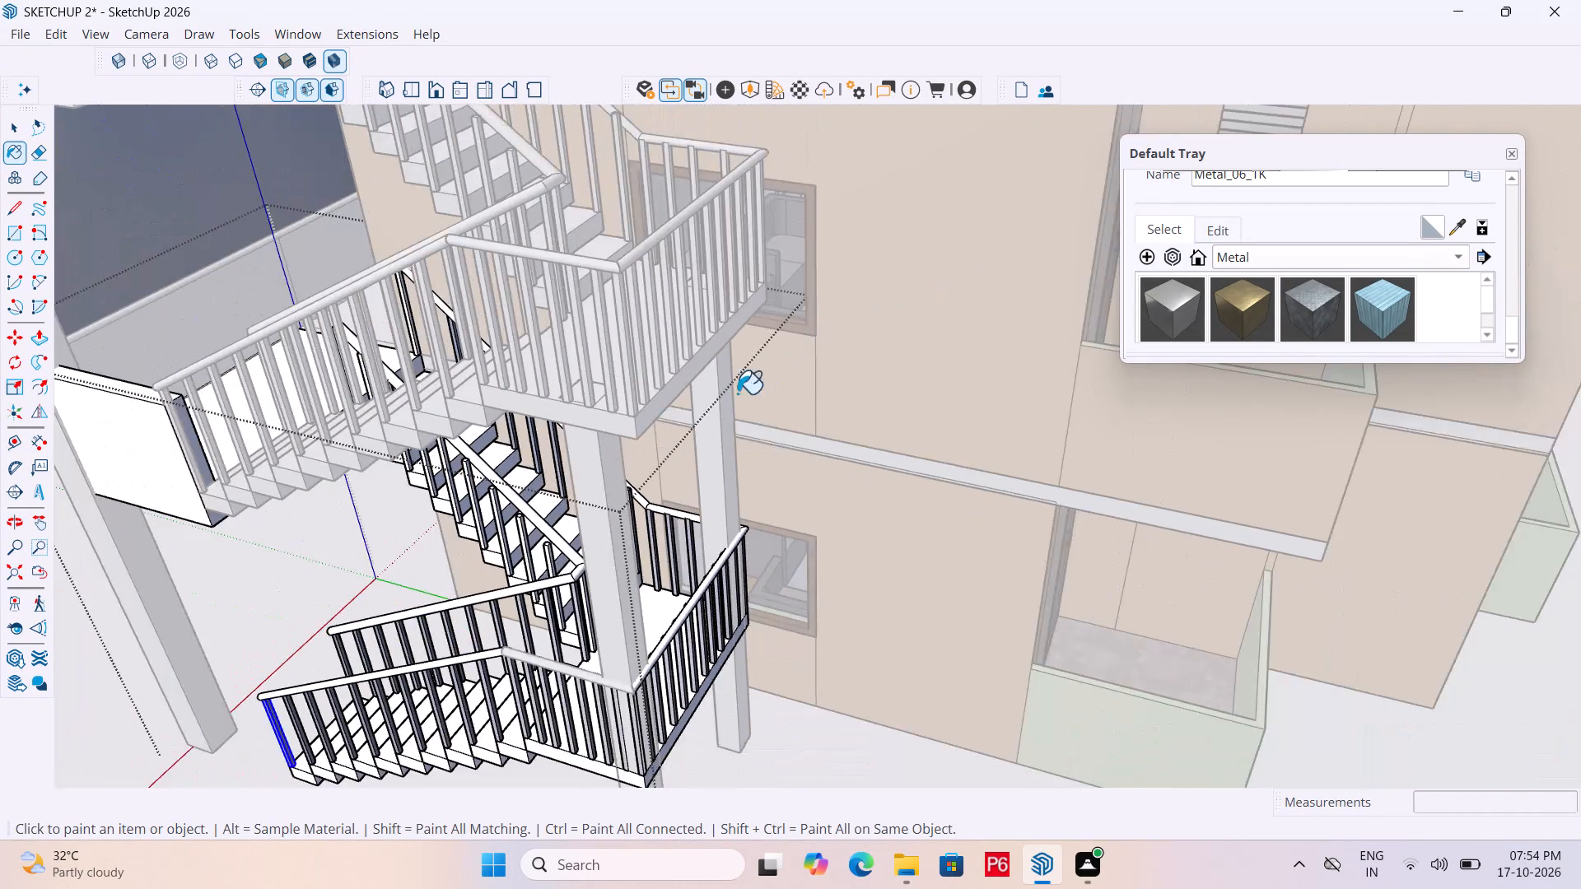
pyautogui.scroll(1, 542, 514)
pyautogui.moveTo(542, 514); pyautogui.dragTo(571, 452, button='middle')
pyautogui.scroll(12, 566, 654)
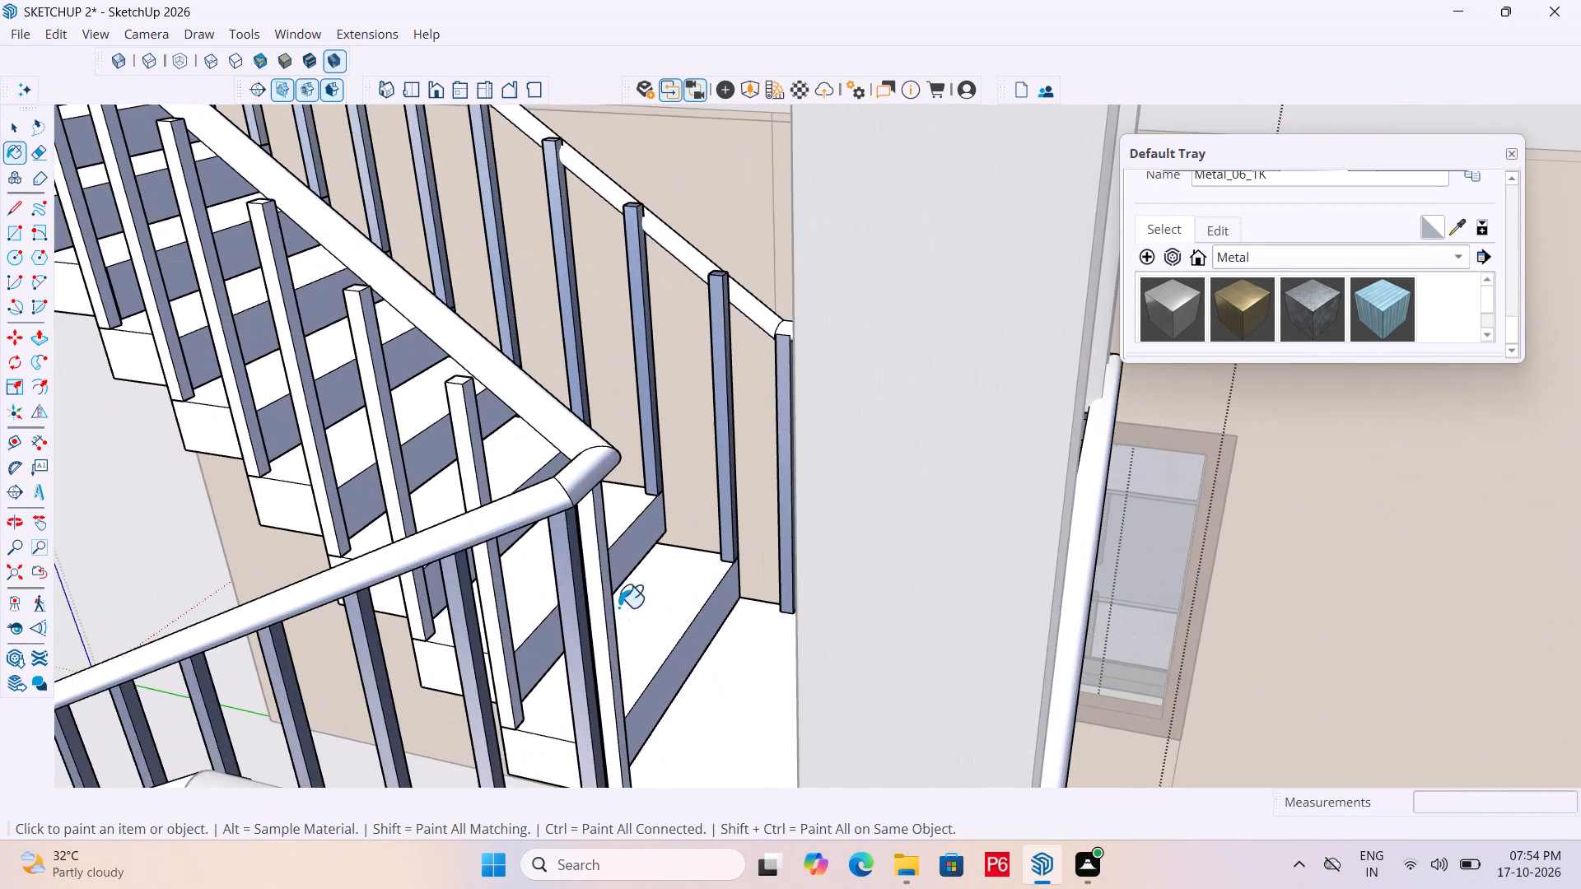
pyautogui.moveTo(602, 607); pyautogui.dragTo(603, 599)
pyautogui.moveTo(453, 433); pyautogui.dragTo(453, 425)
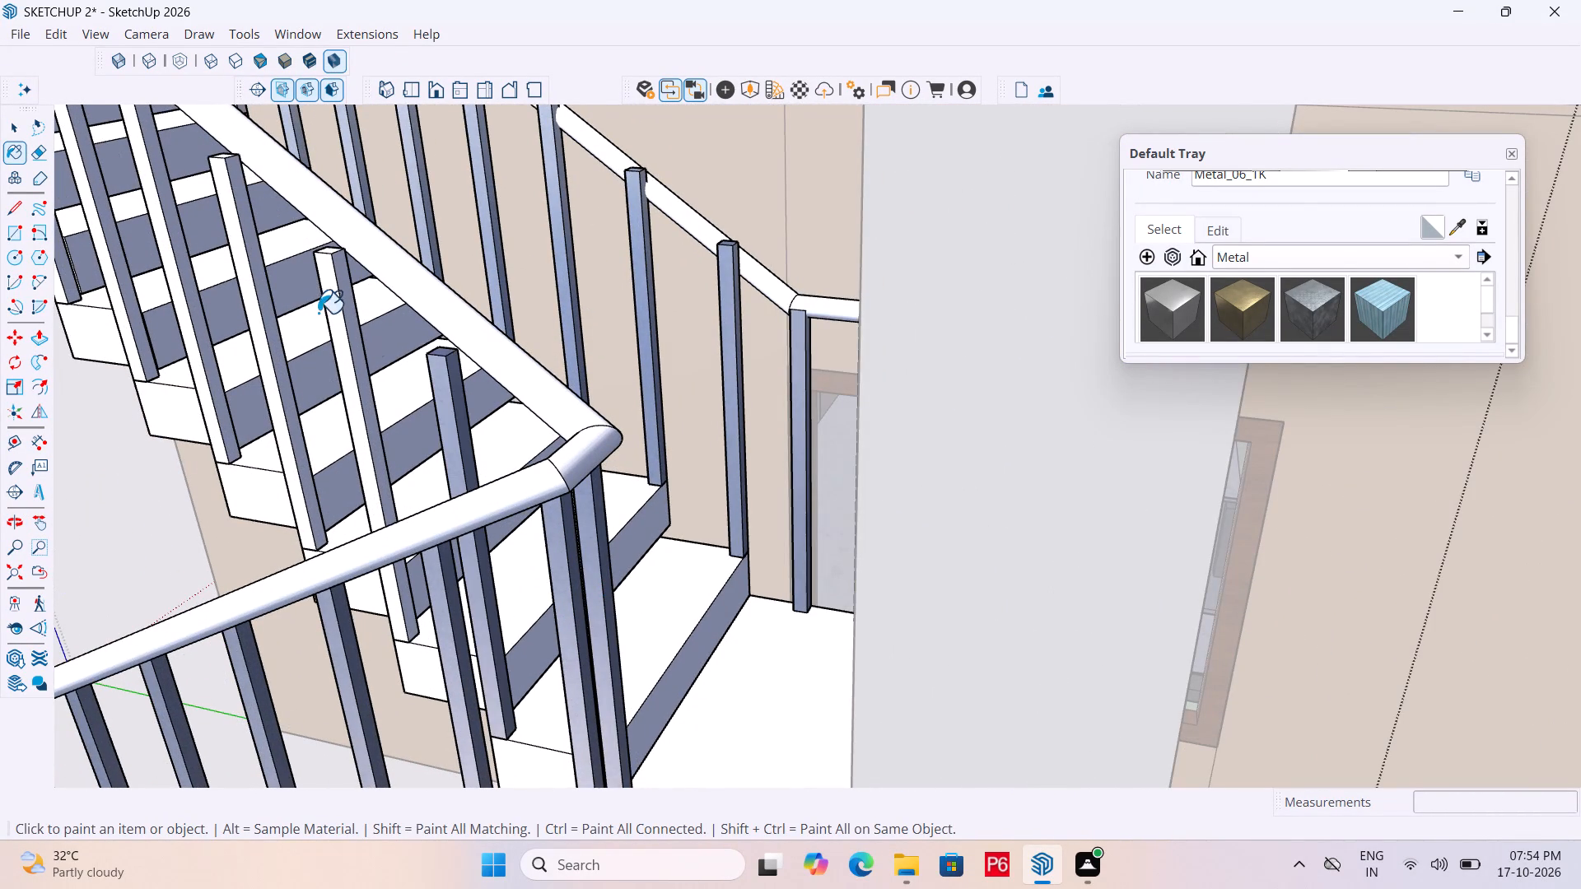
pyautogui.click(328, 308)
pyautogui.scroll(-6, 549, 449)
pyautogui.scroll(3, 429, 388)
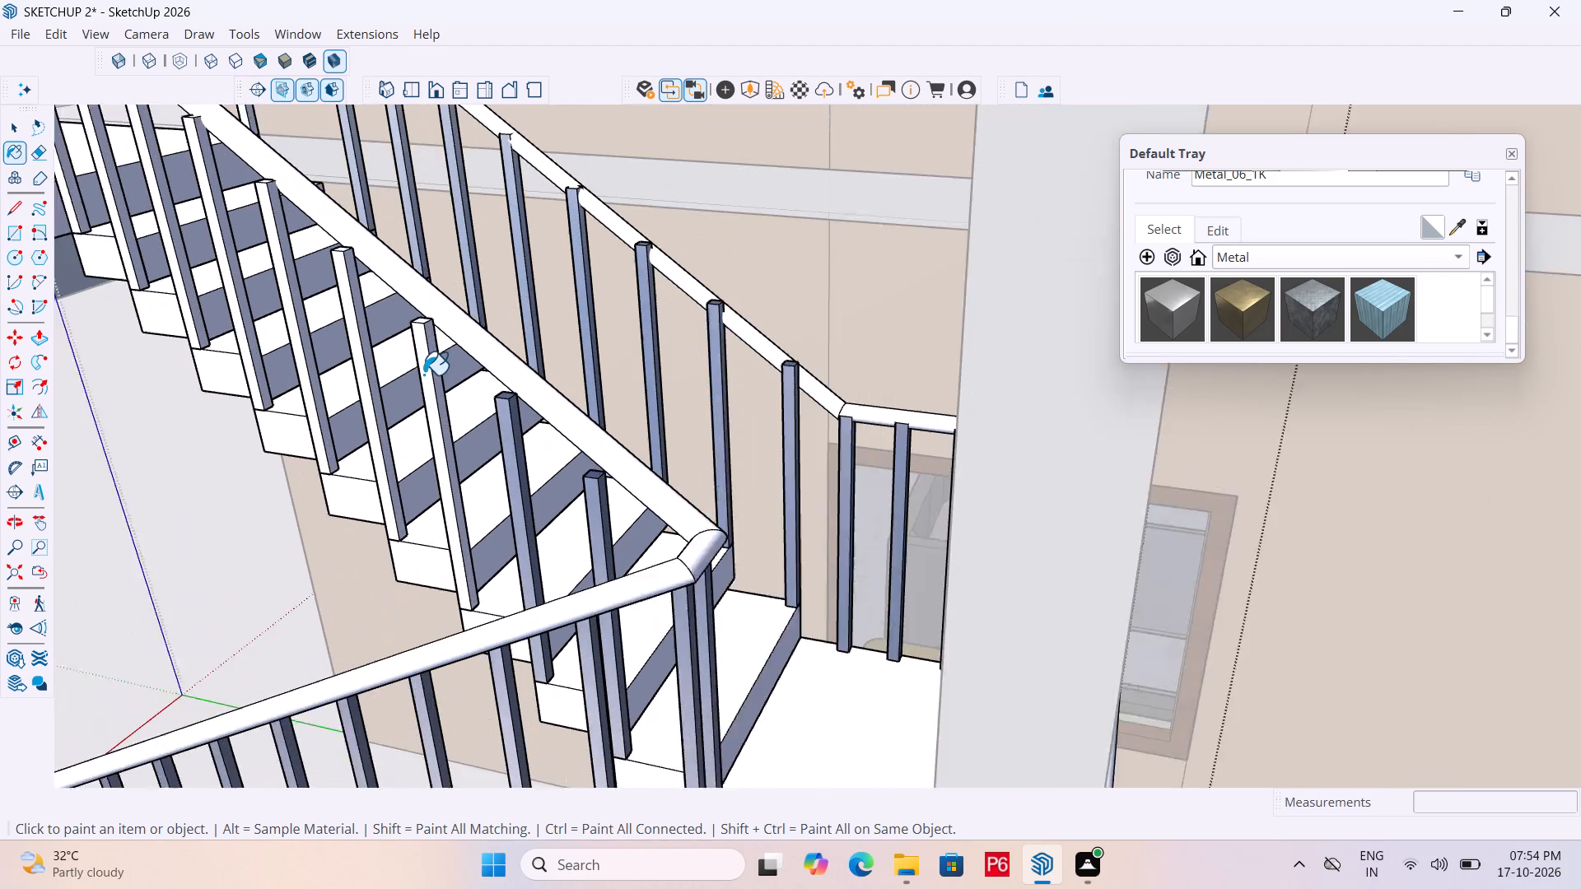
pyautogui.scroll(2, 423, 375)
pyautogui.moveTo(423, 354); pyautogui.dragTo(423, 346)
pyautogui.click(333, 264)
# Paint the remaining five inner balusters of the second flight with Metal_06_1K, from the fifth up to the top.
pyautogui.scroll(-4, 591, 417)
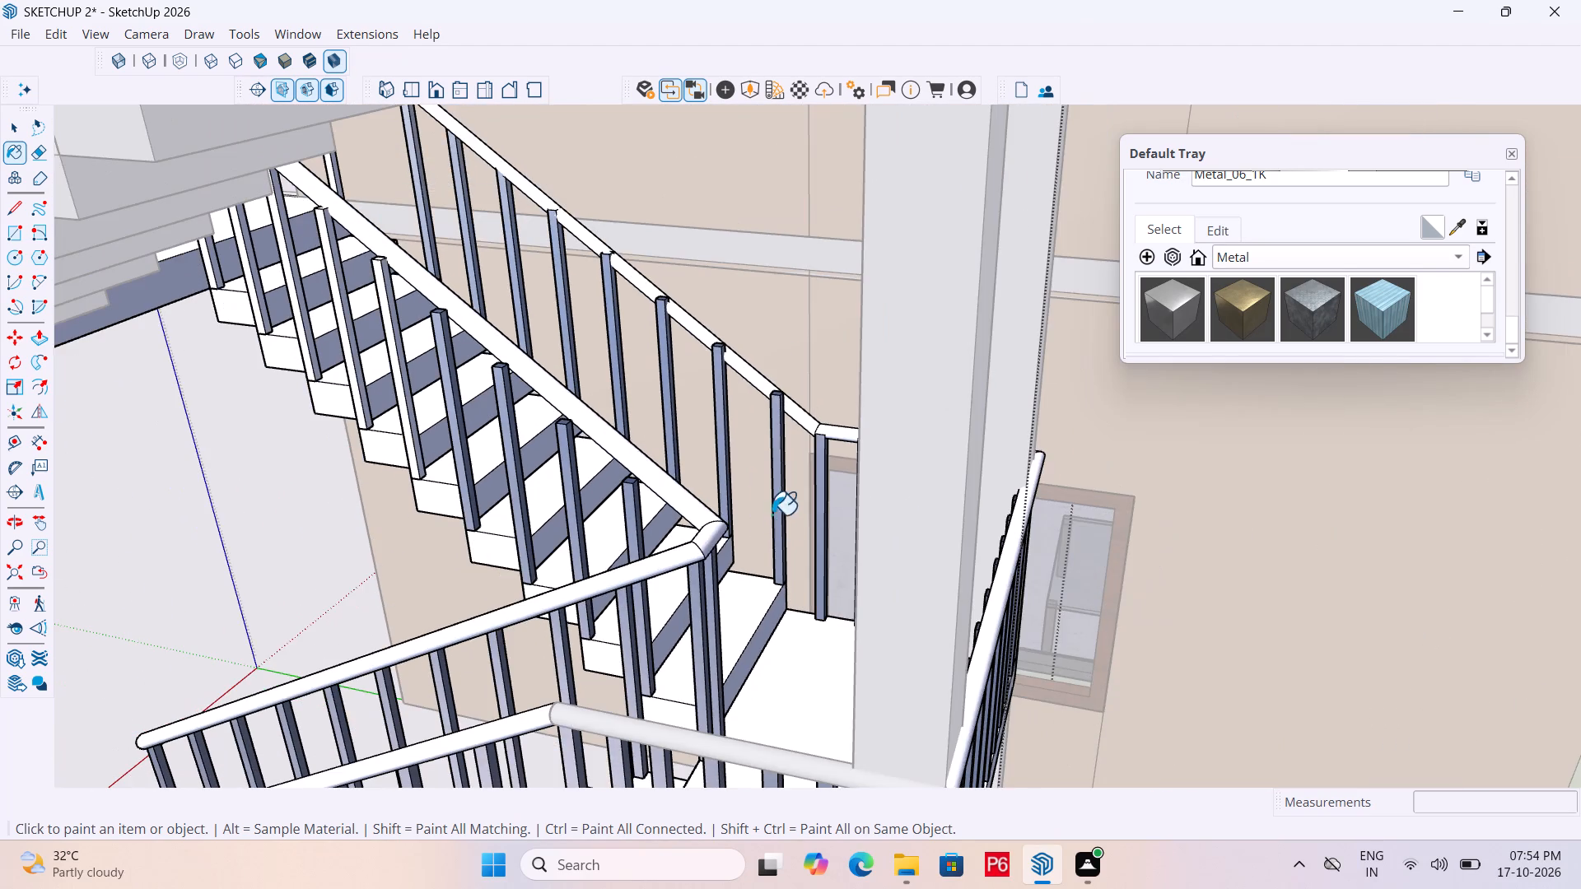
pyautogui.scroll(5, 417, 309)
pyautogui.click(356, 250)
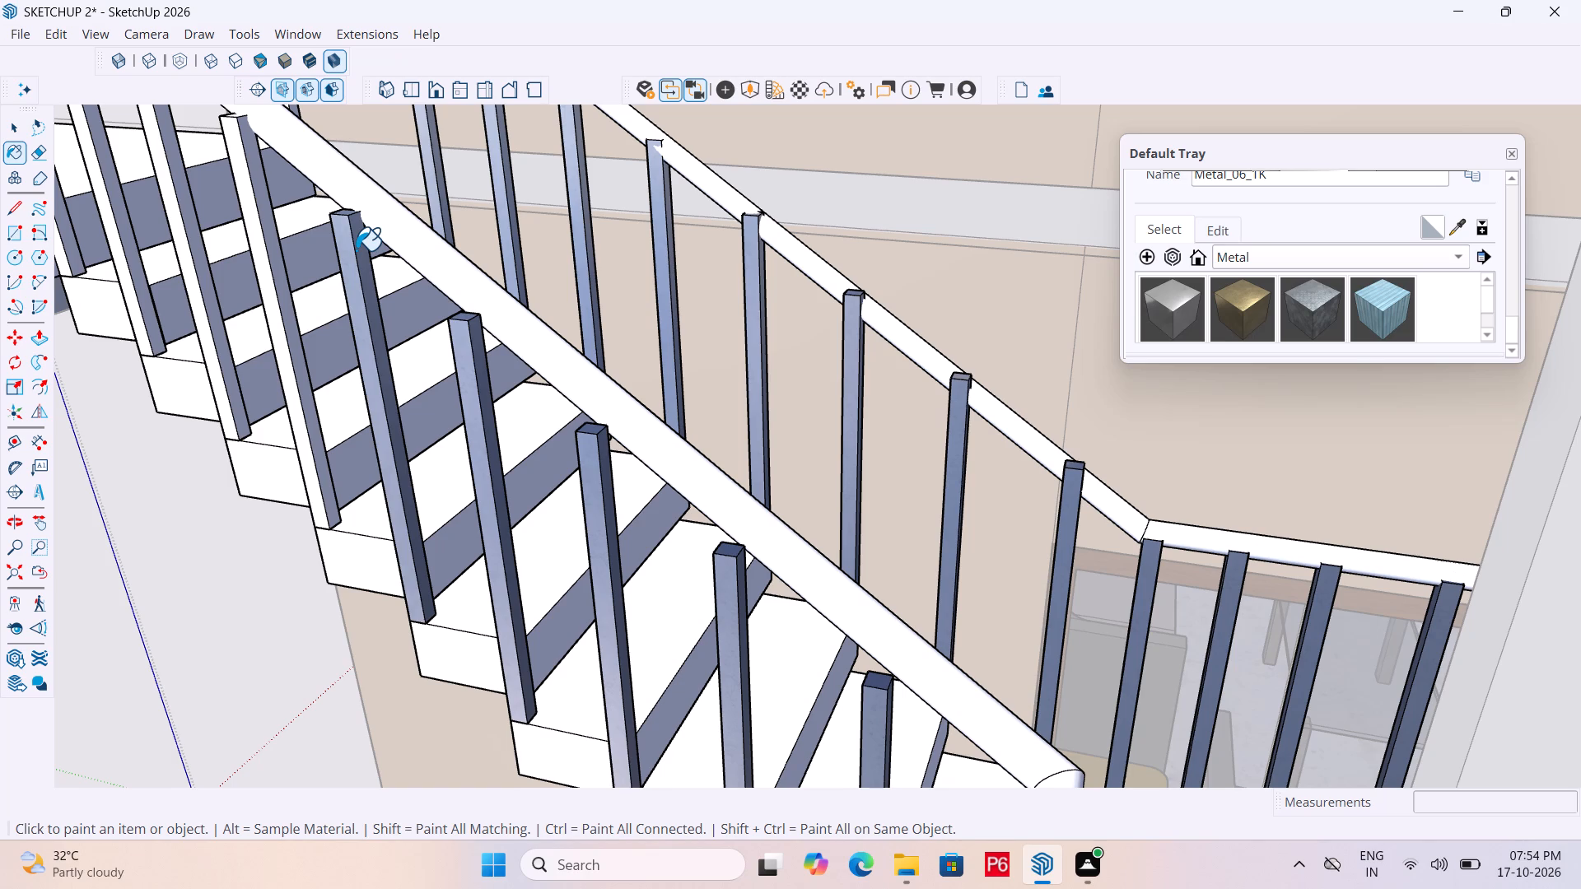
pyautogui.scroll(-6, 492, 284)
pyautogui.scroll(5, 441, 296)
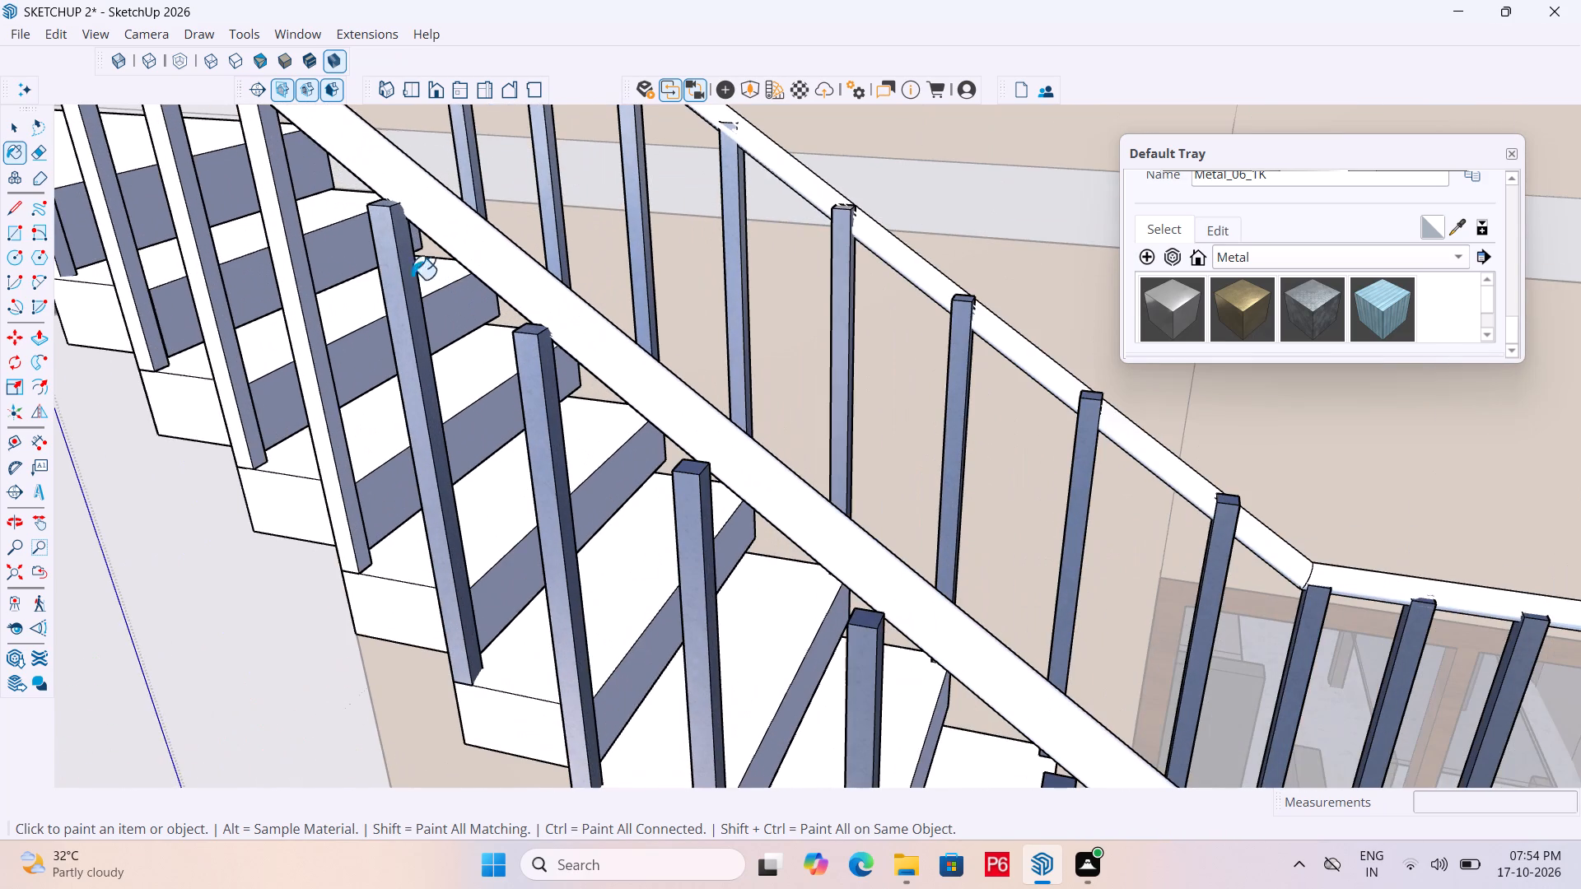
pyautogui.click(293, 286)
pyautogui.scroll(-7, 633, 284)
pyautogui.moveTo(648, 361); pyautogui.dragTo(495, 189, button='middle')
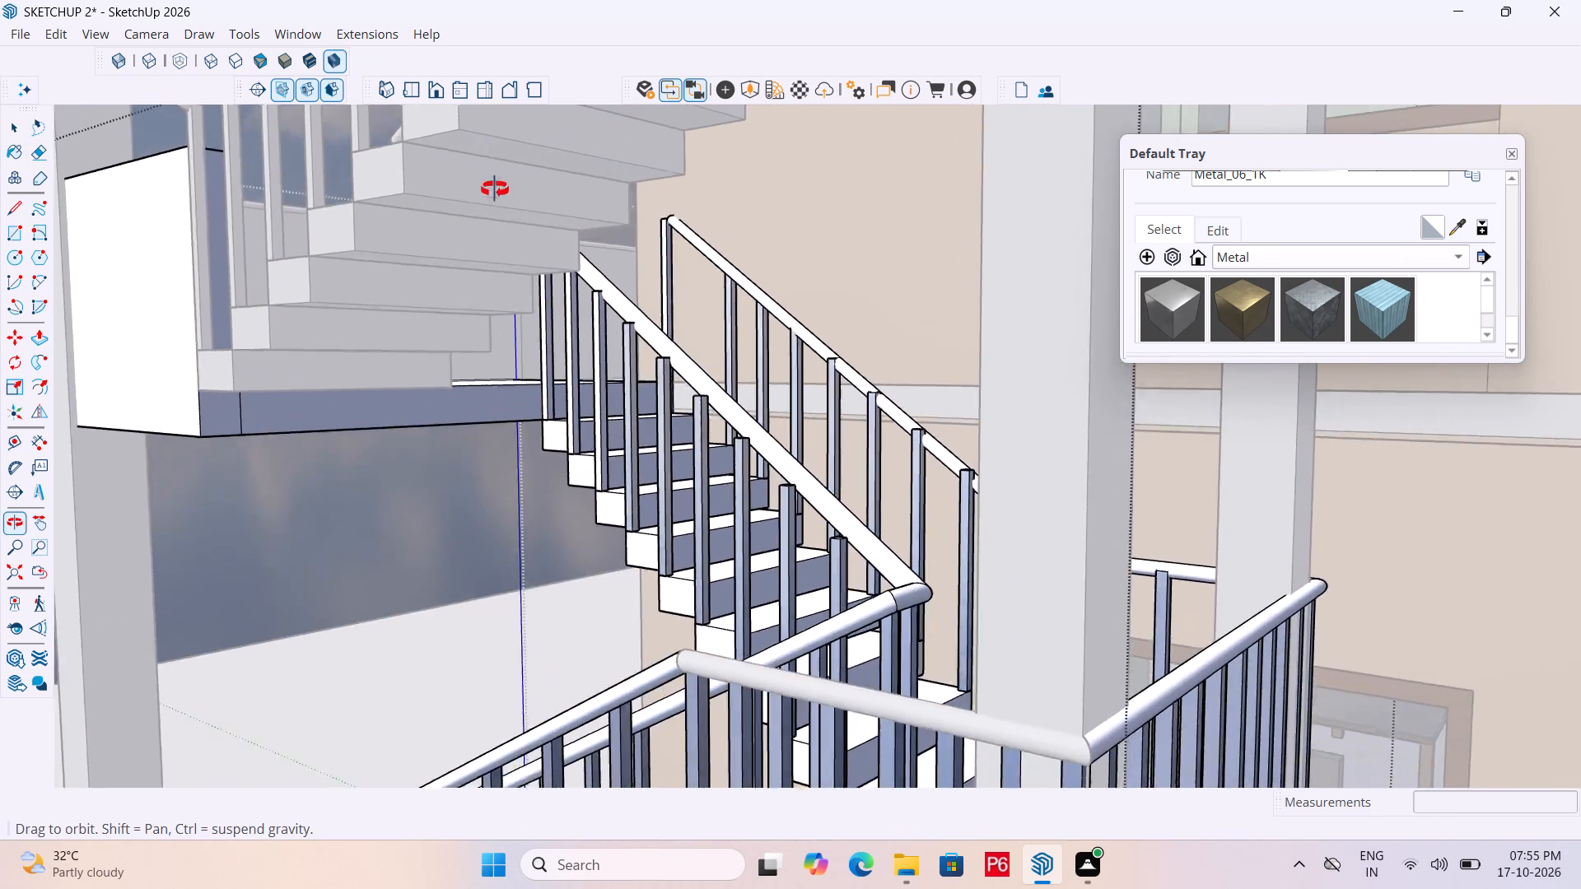
pyautogui.moveTo(495, 189); pyautogui.dragTo(494, 187, button='middle')
pyautogui.scroll(4, 533, 234)
pyautogui.click(622, 402)
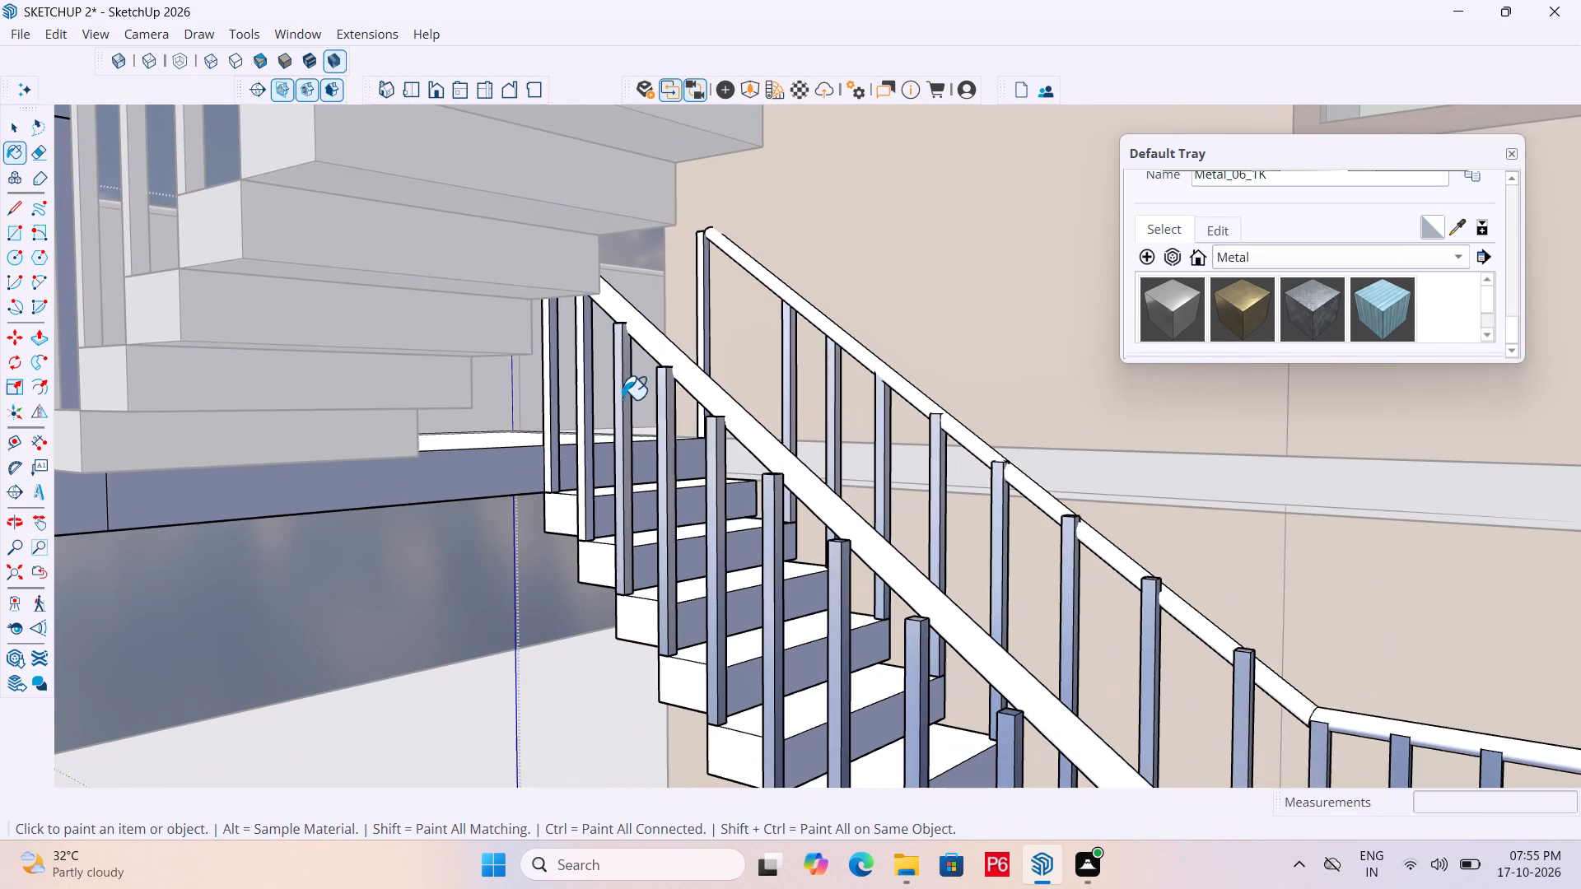
pyautogui.click(586, 391)
pyautogui.click(548, 384)
pyautogui.scroll(-7, 424, 296)
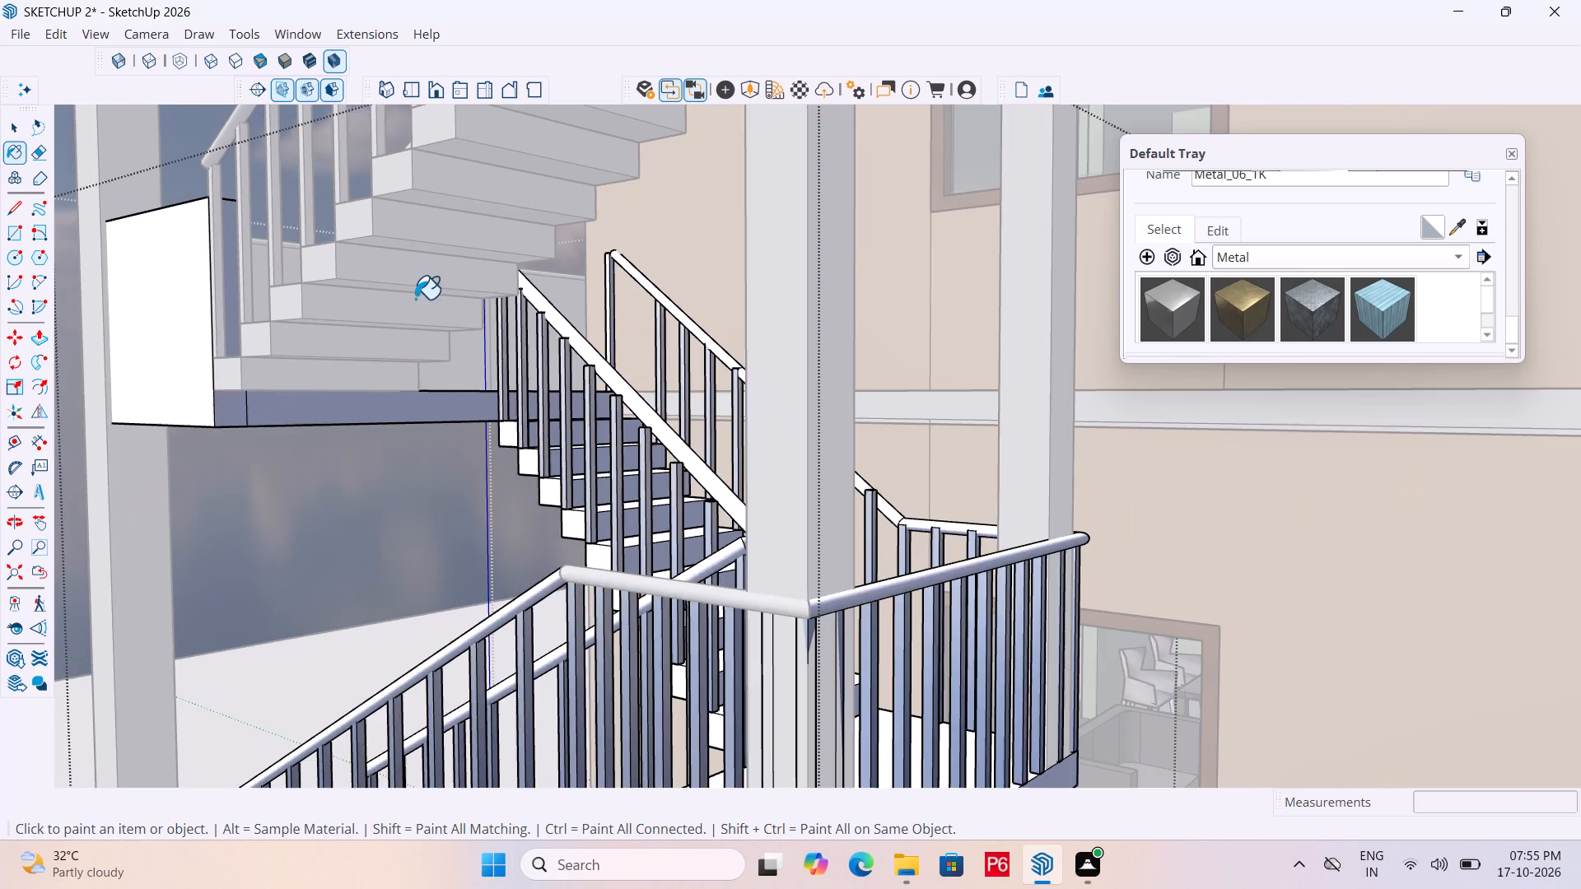
pyautogui.scroll(-6, 437, 288)
# Save the model.
pyautogui.hotkey('ctrl', 's')
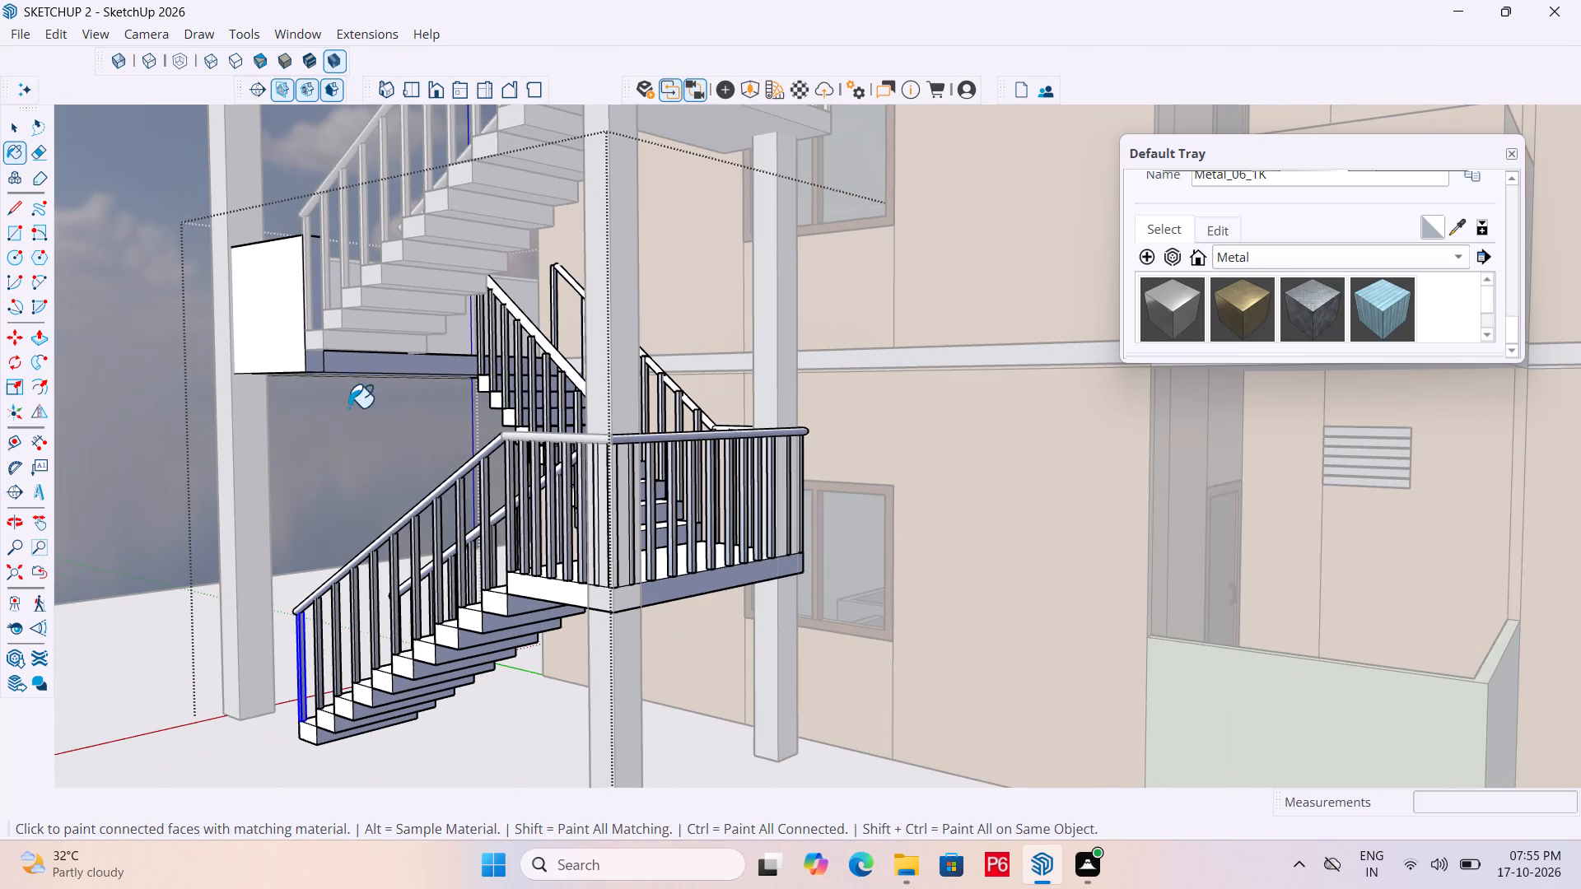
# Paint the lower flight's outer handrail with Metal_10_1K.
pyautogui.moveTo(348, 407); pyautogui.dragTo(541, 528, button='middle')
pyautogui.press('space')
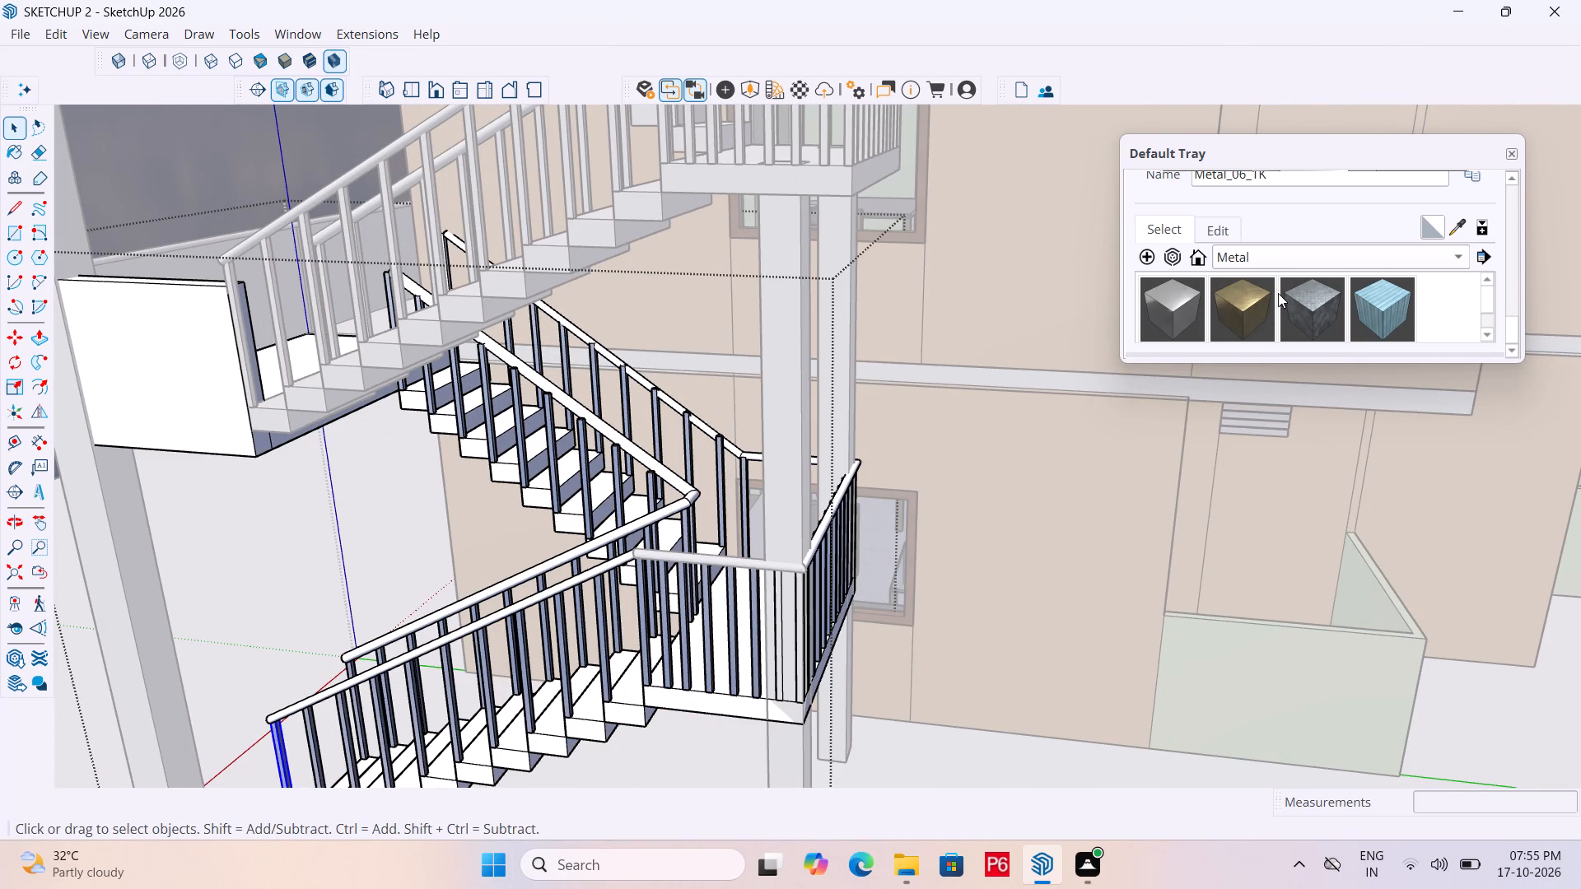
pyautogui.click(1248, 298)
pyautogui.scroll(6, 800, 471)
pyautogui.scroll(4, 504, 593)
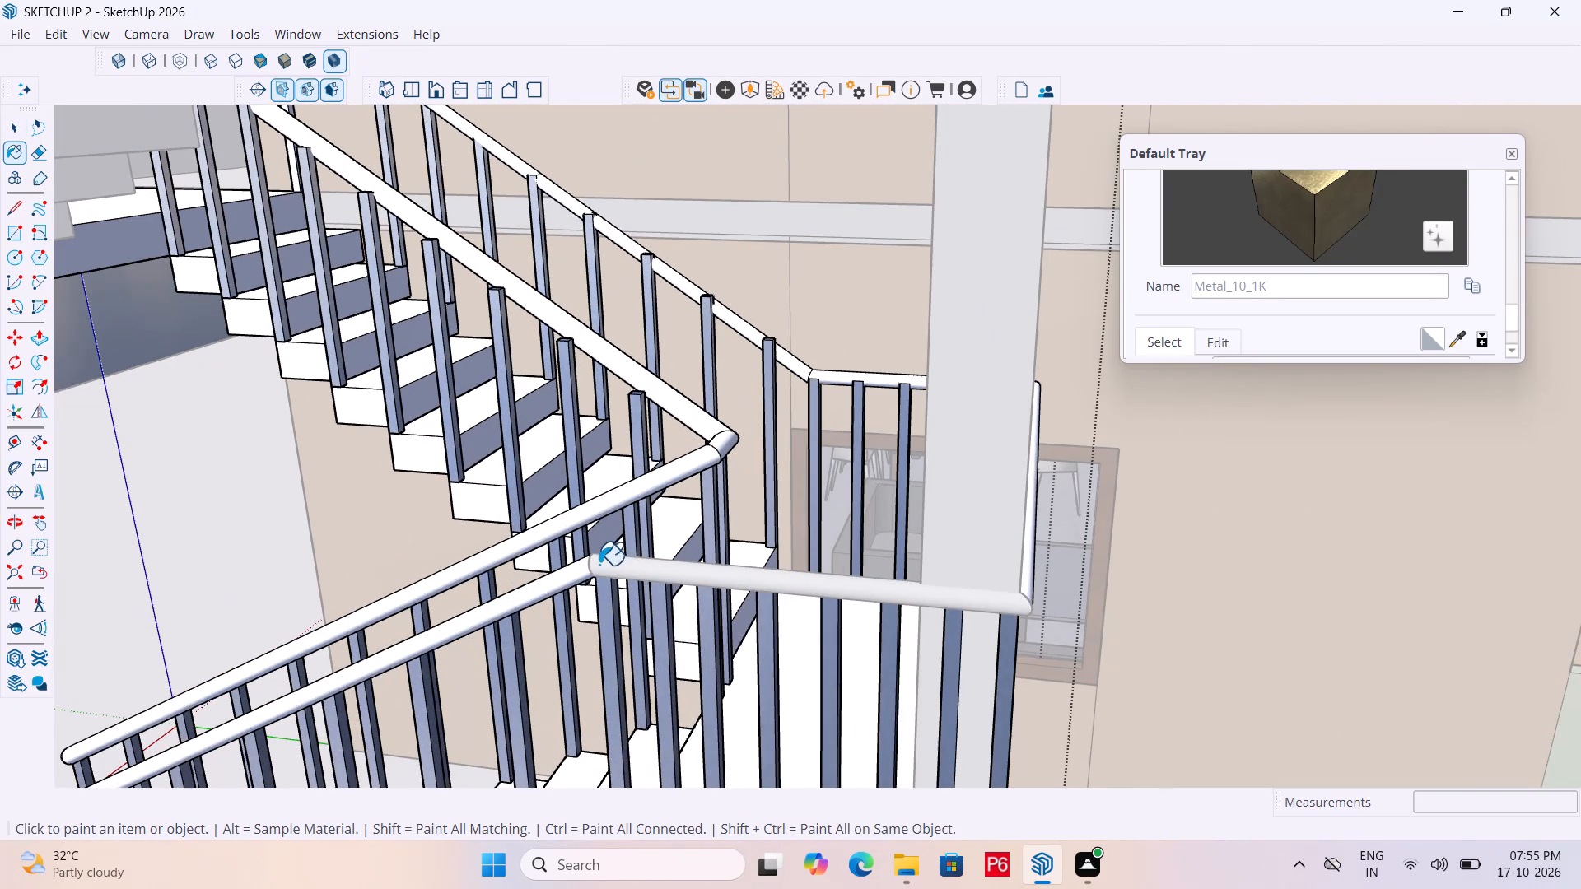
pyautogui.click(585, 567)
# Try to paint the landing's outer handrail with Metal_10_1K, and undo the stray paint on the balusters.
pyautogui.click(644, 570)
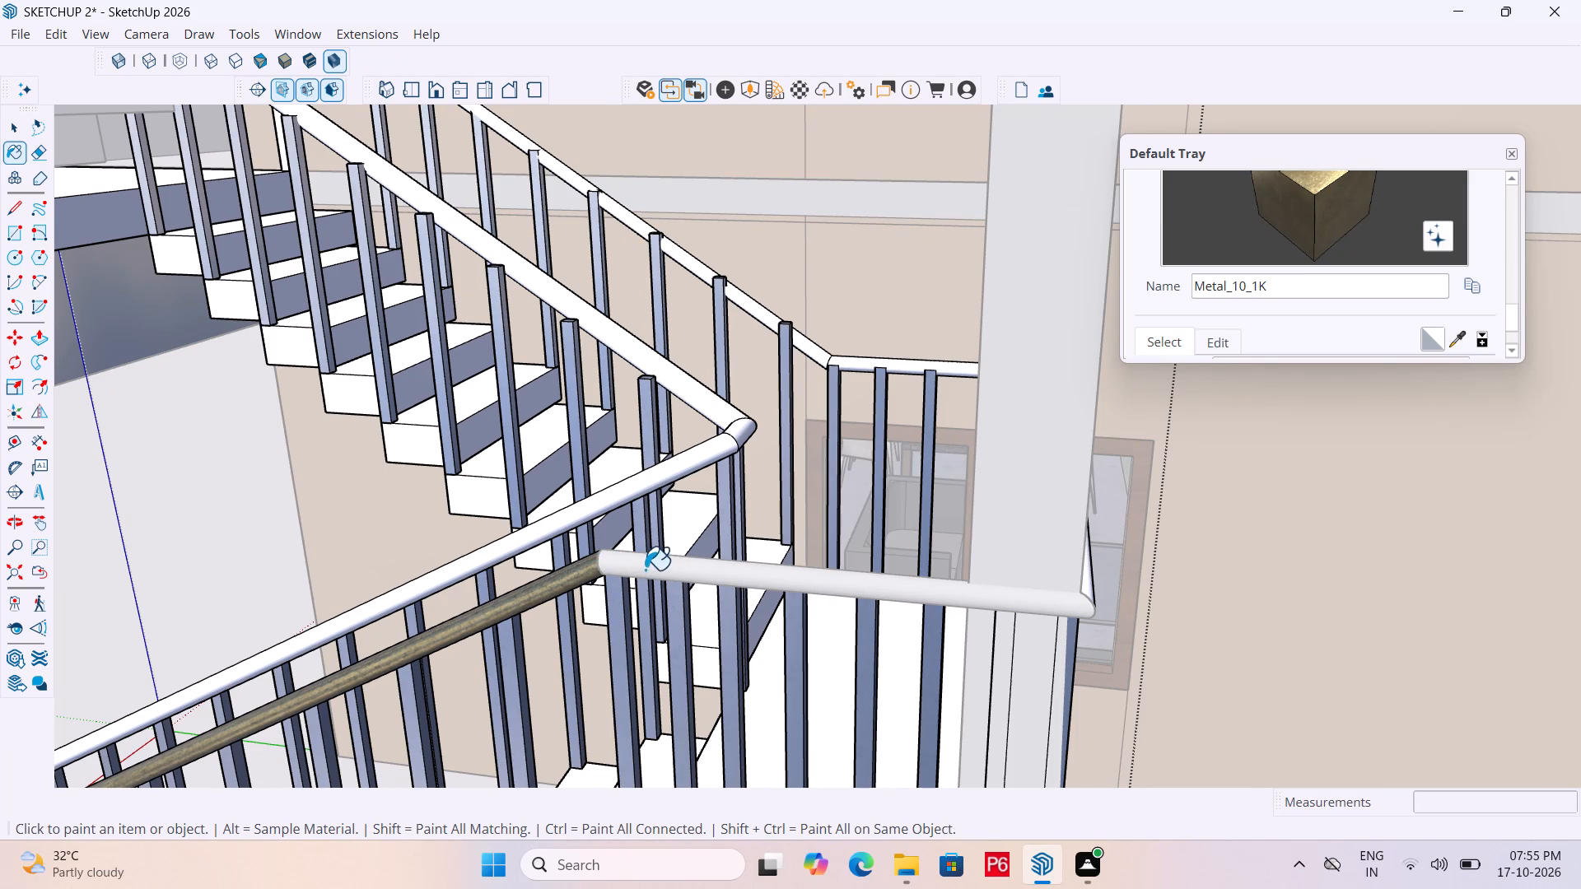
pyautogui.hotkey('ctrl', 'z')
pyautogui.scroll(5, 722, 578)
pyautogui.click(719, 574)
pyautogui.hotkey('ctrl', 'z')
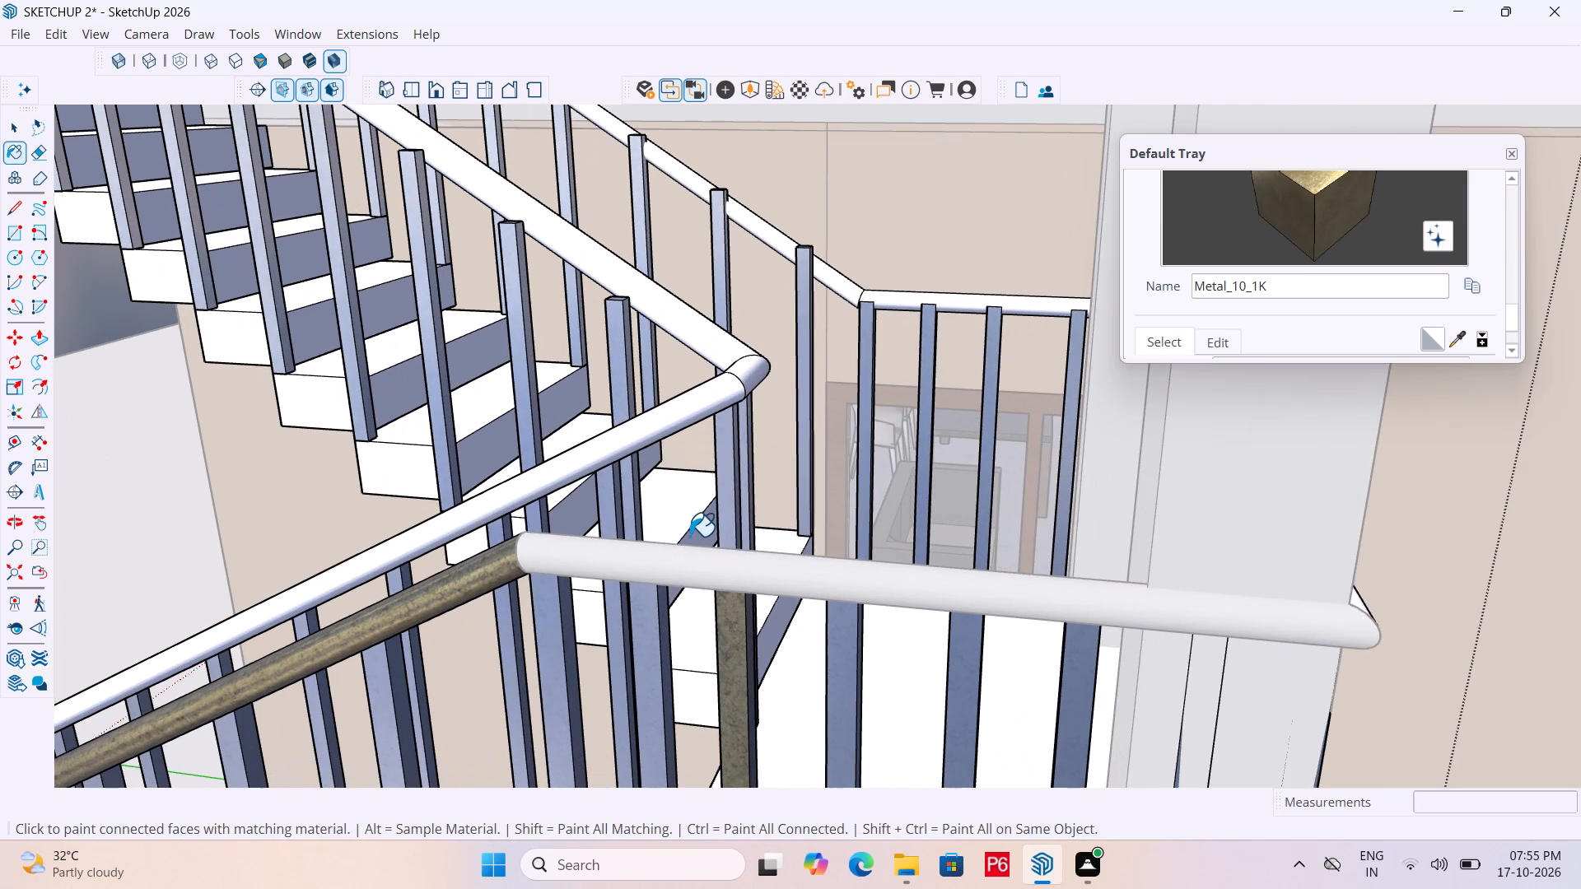
# Examine how the landing's outer handrail and its adjoining rail segments can be selected.
pyautogui.press('space')
pyautogui.scroll(-5, 497, 501)
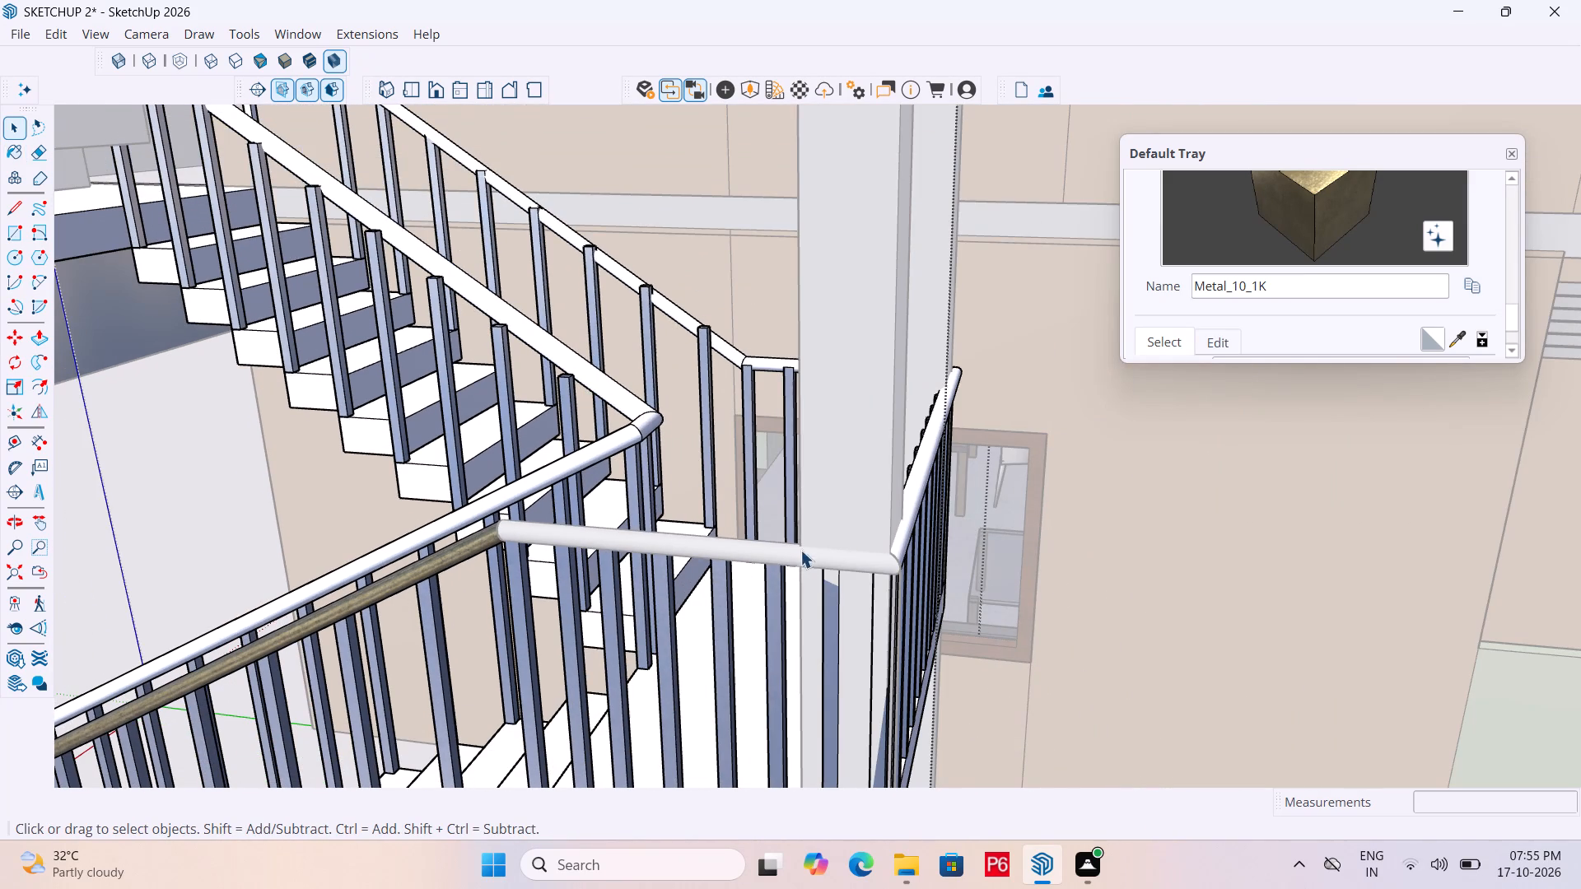
pyautogui.click(785, 558)
pyautogui.doubleClick(763, 554)
pyautogui.moveTo(828, 545); pyautogui.dragTo(445, 555, button='middle')
pyautogui.moveTo(824, 570); pyautogui.dragTo(816, 566)
pyautogui.doubleClick(801, 563)
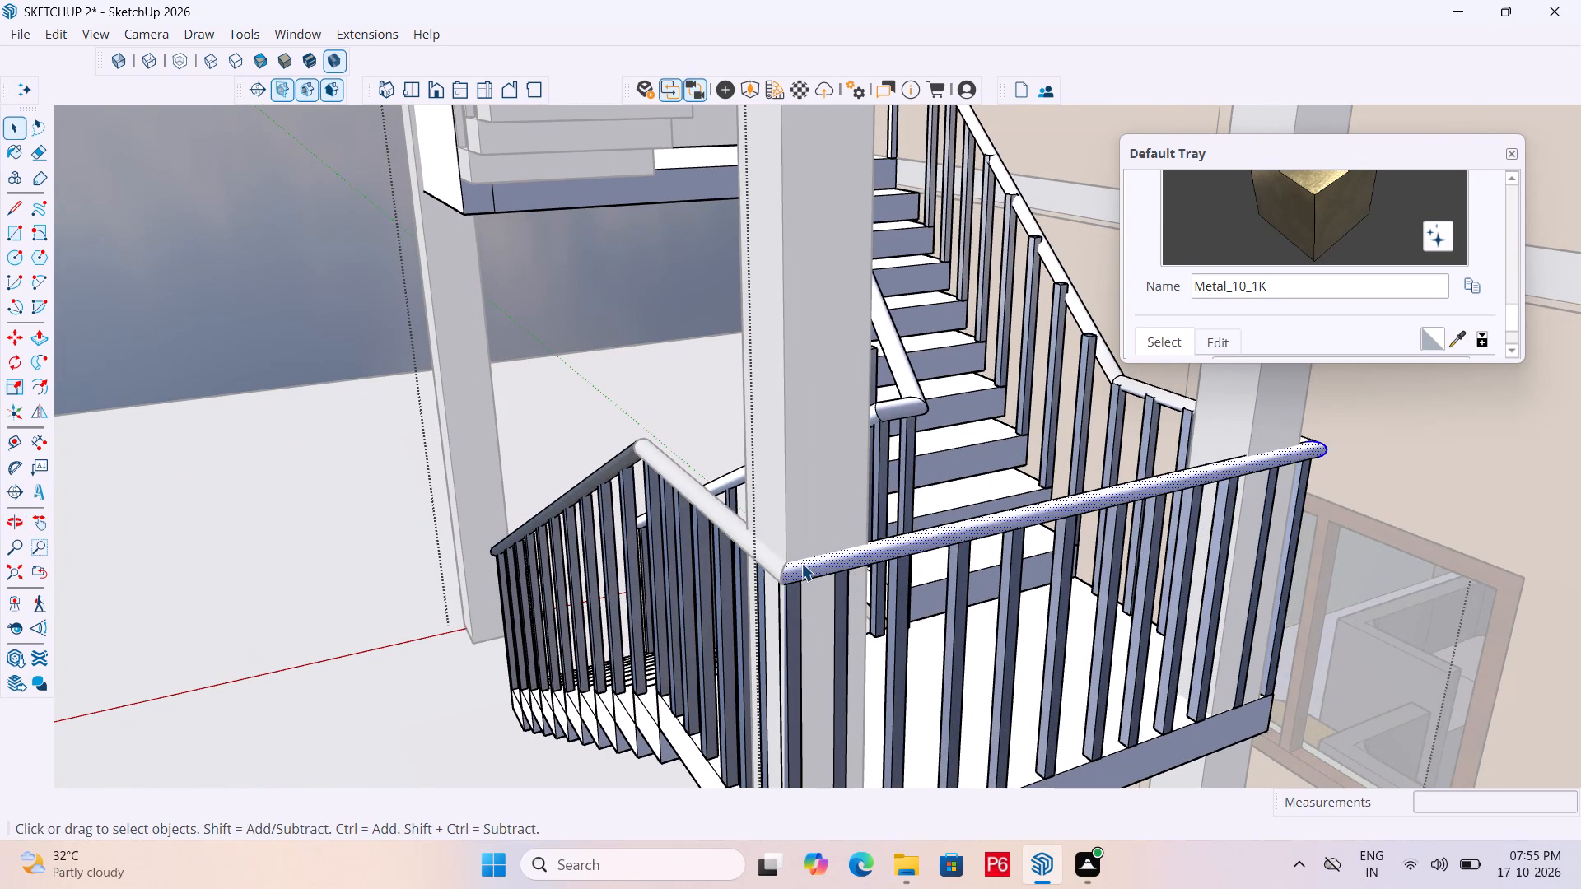
pyautogui.click(768, 559)
pyautogui.doubleClick(723, 518)
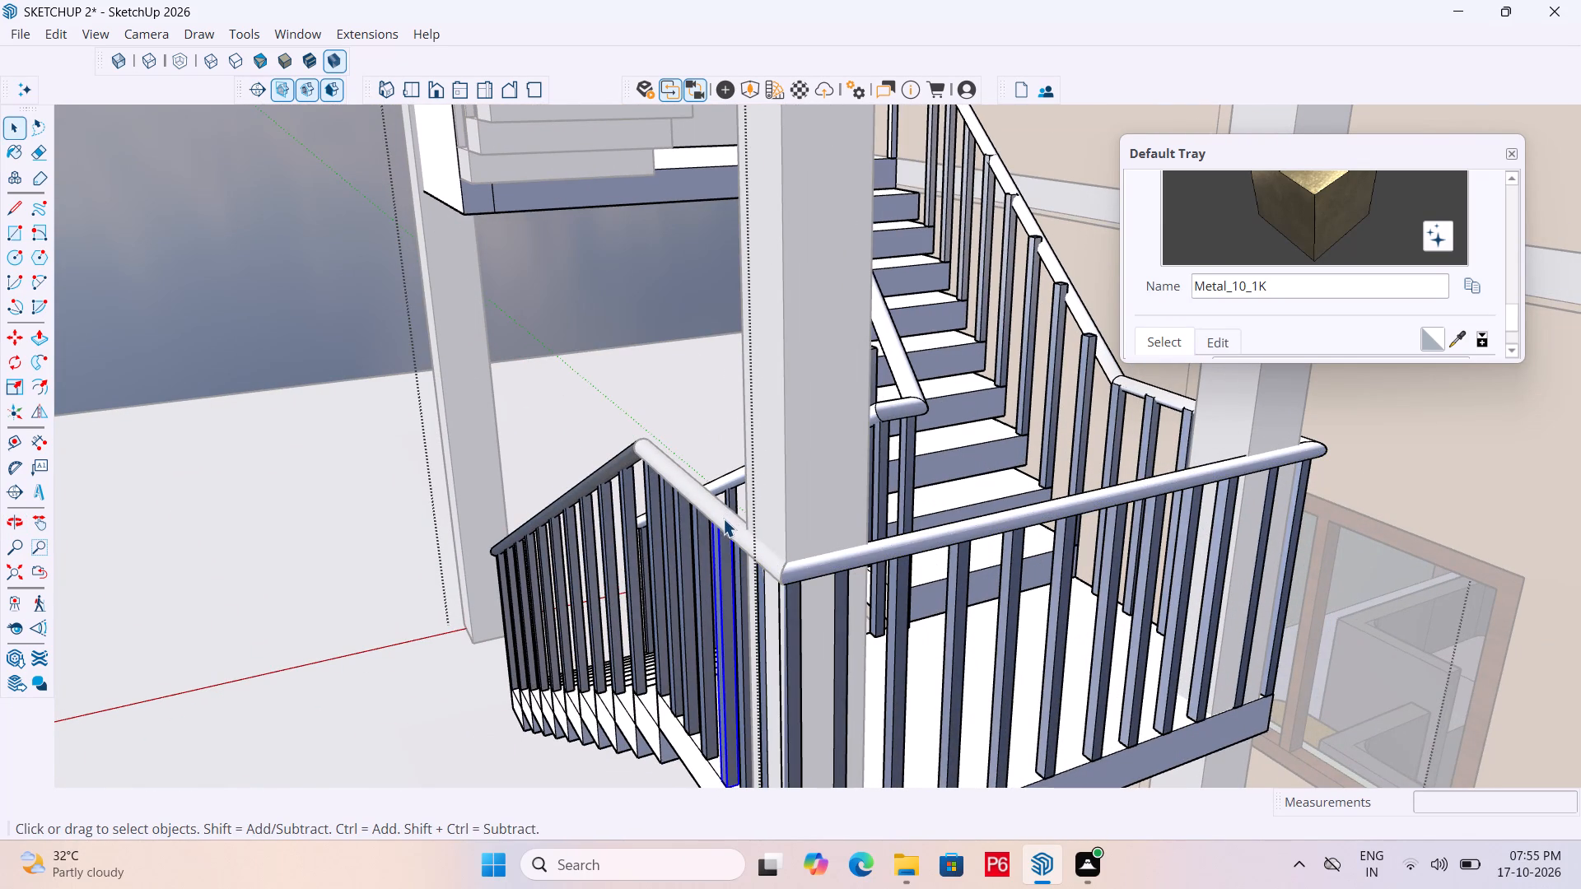
pyautogui.scroll(8, 657, 469)
pyautogui.click(636, 444)
pyautogui.doubleClick(637, 440)
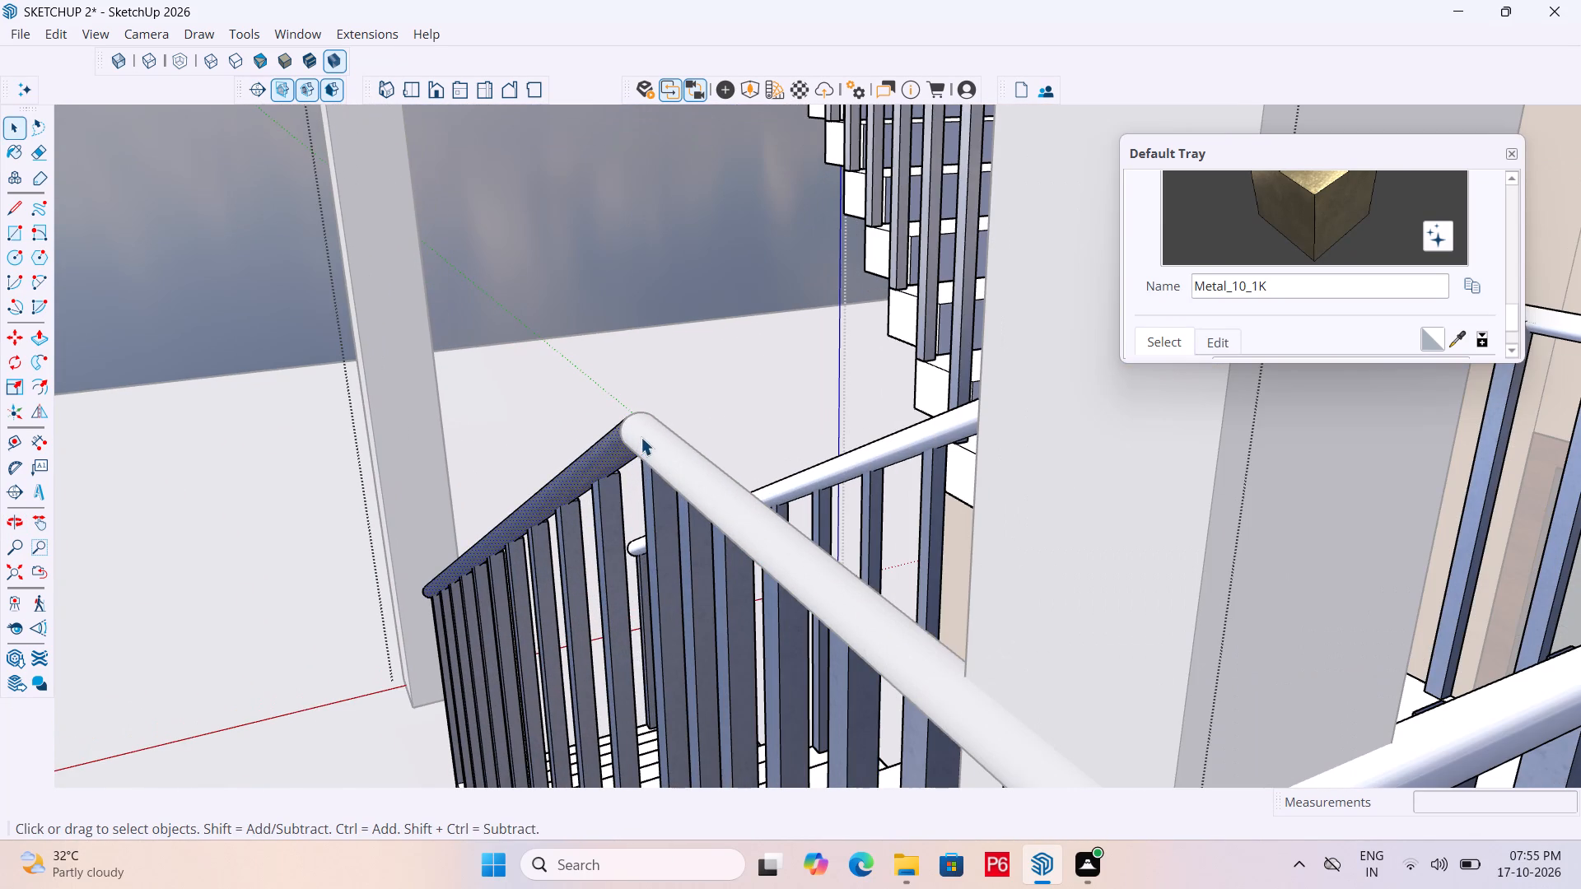
pyautogui.click(644, 436)
pyautogui.moveTo(644, 436); pyautogui.dragTo(673, 435)
pyautogui.moveTo(643, 468); pyautogui.dragTo(1177, 506, button='middle')
pyautogui.scroll(4, 865, 506)
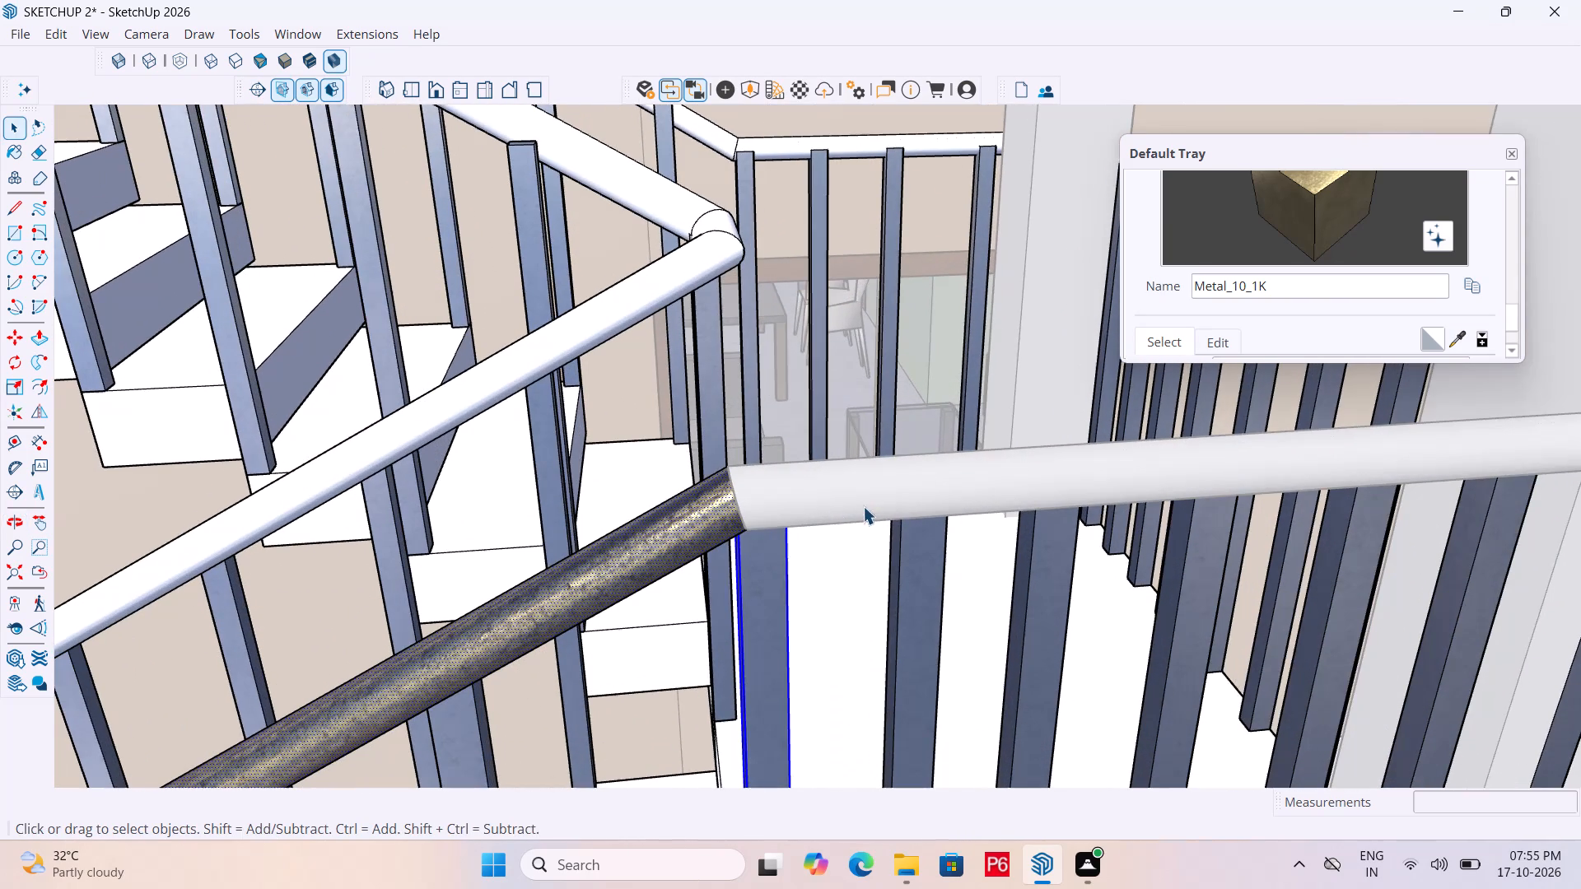
pyautogui.press('space')
pyautogui.tripleClick(777, 491)
pyautogui.tripleClick(776, 491)
pyautogui.tripleClick(773, 489)
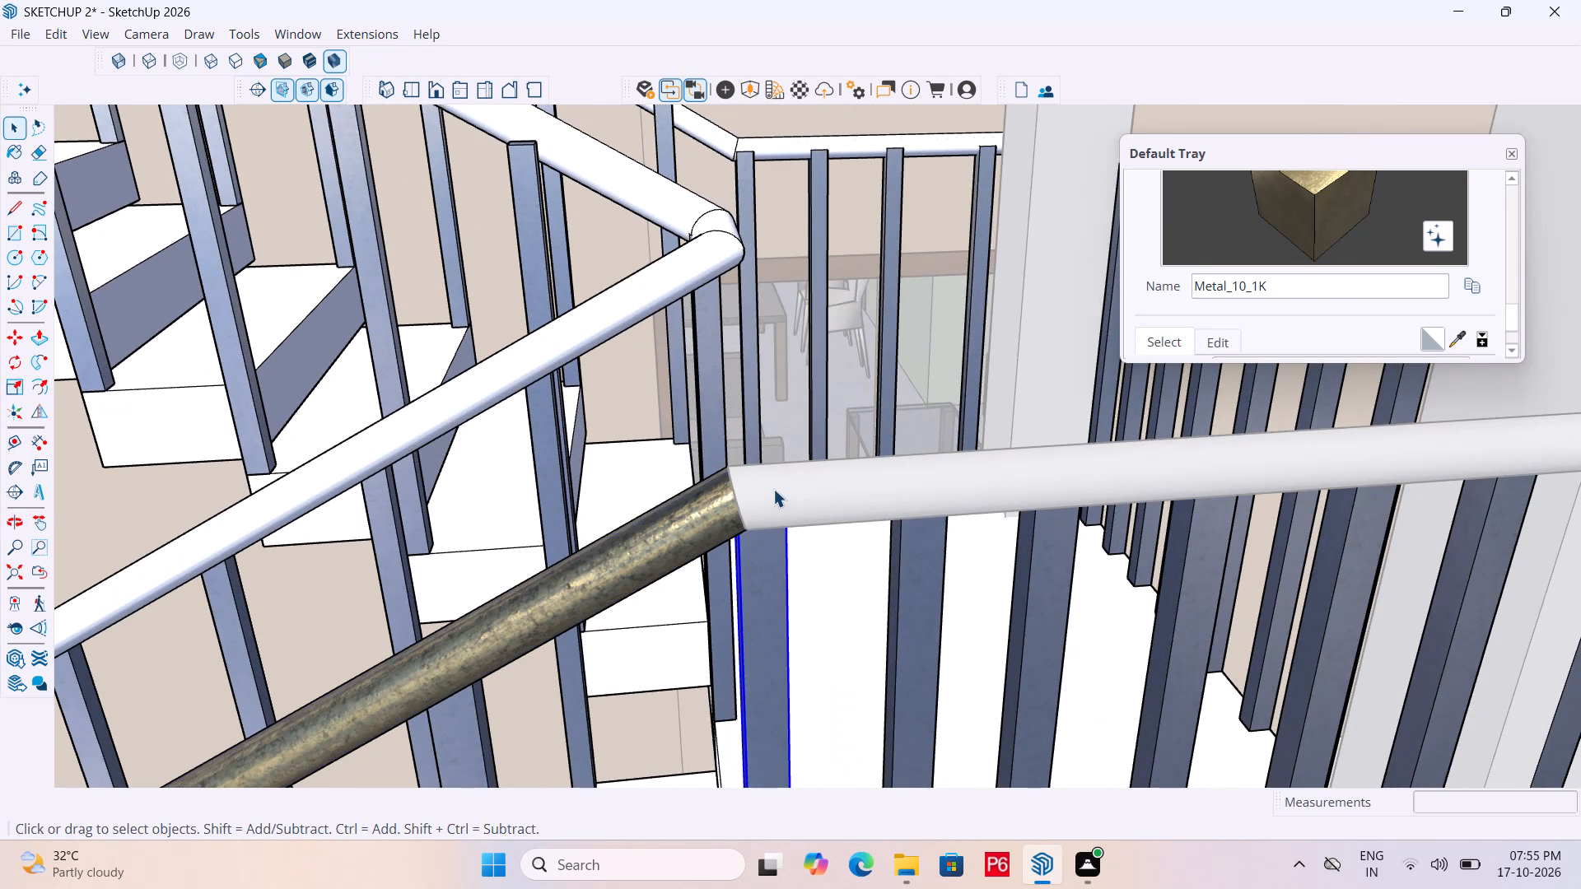
pyautogui.doubleClick(773, 487)
pyautogui.moveTo(777, 486); pyautogui.dragTo(805, 486)
pyautogui.moveTo(824, 486); pyautogui.dragTo(835, 486)
pyautogui.press('space')
pyautogui.scroll(-11, 748, 458)
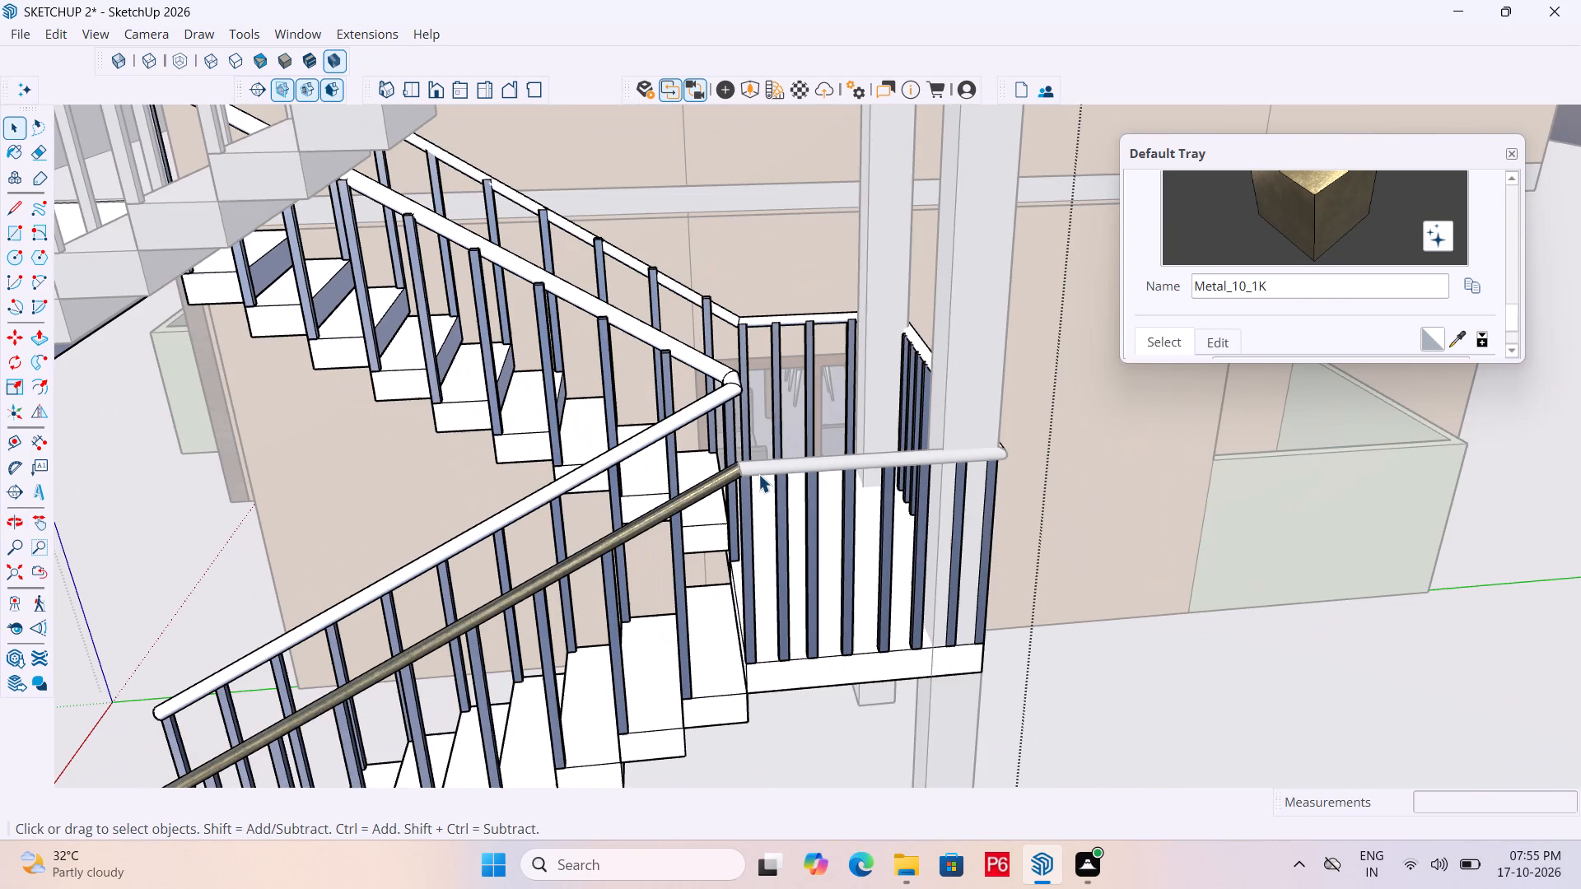
# Save the model.
pyautogui.hotkey('ctrl', 's')
pyautogui.hotkey('ctrl', 's')
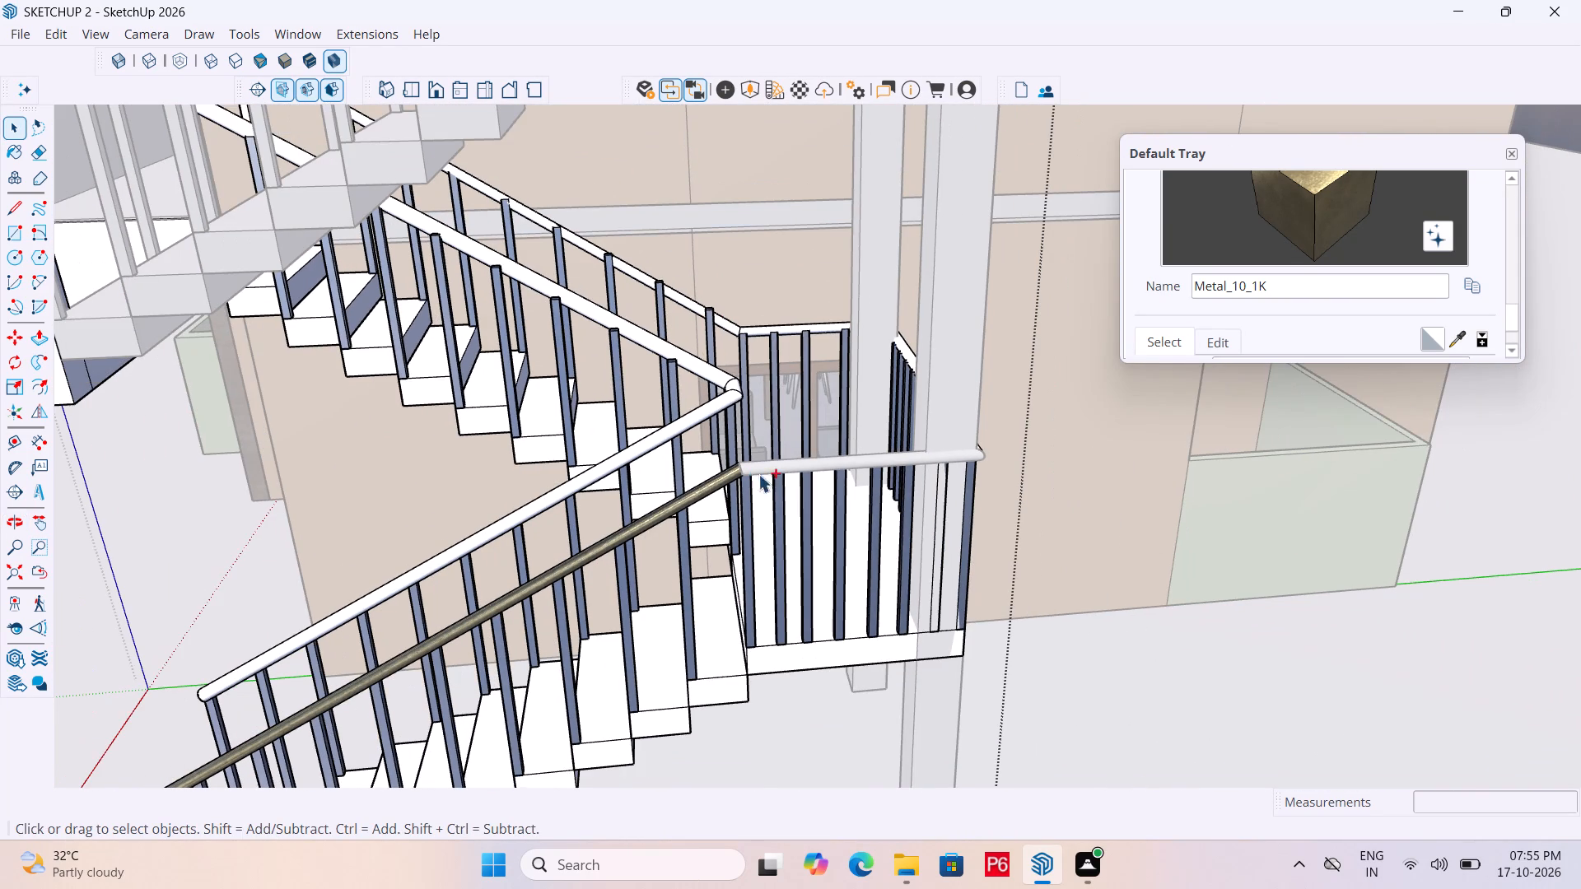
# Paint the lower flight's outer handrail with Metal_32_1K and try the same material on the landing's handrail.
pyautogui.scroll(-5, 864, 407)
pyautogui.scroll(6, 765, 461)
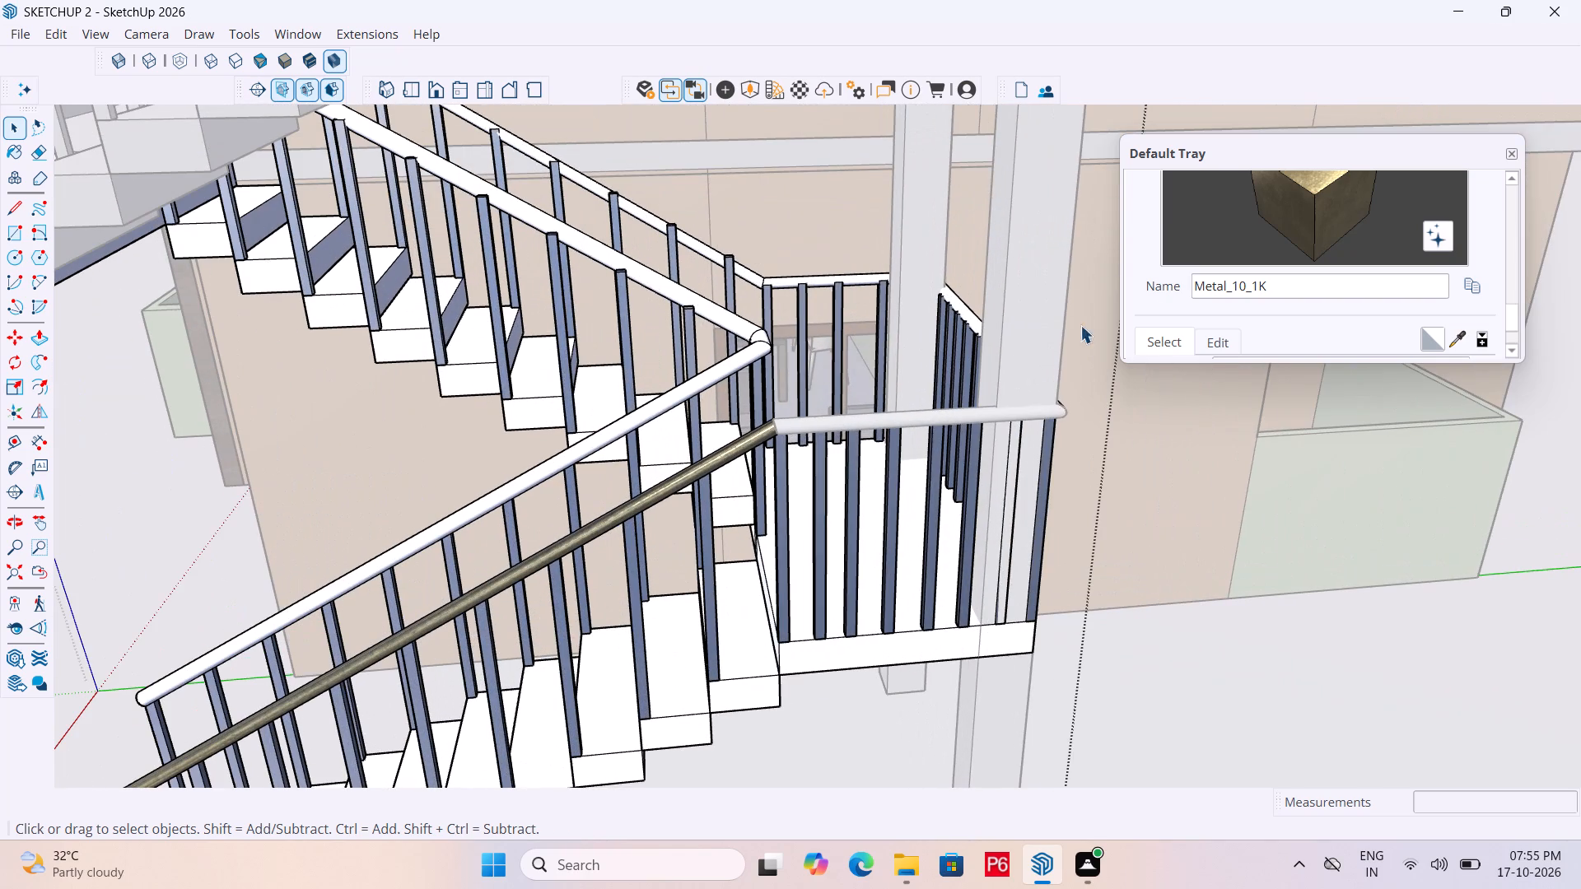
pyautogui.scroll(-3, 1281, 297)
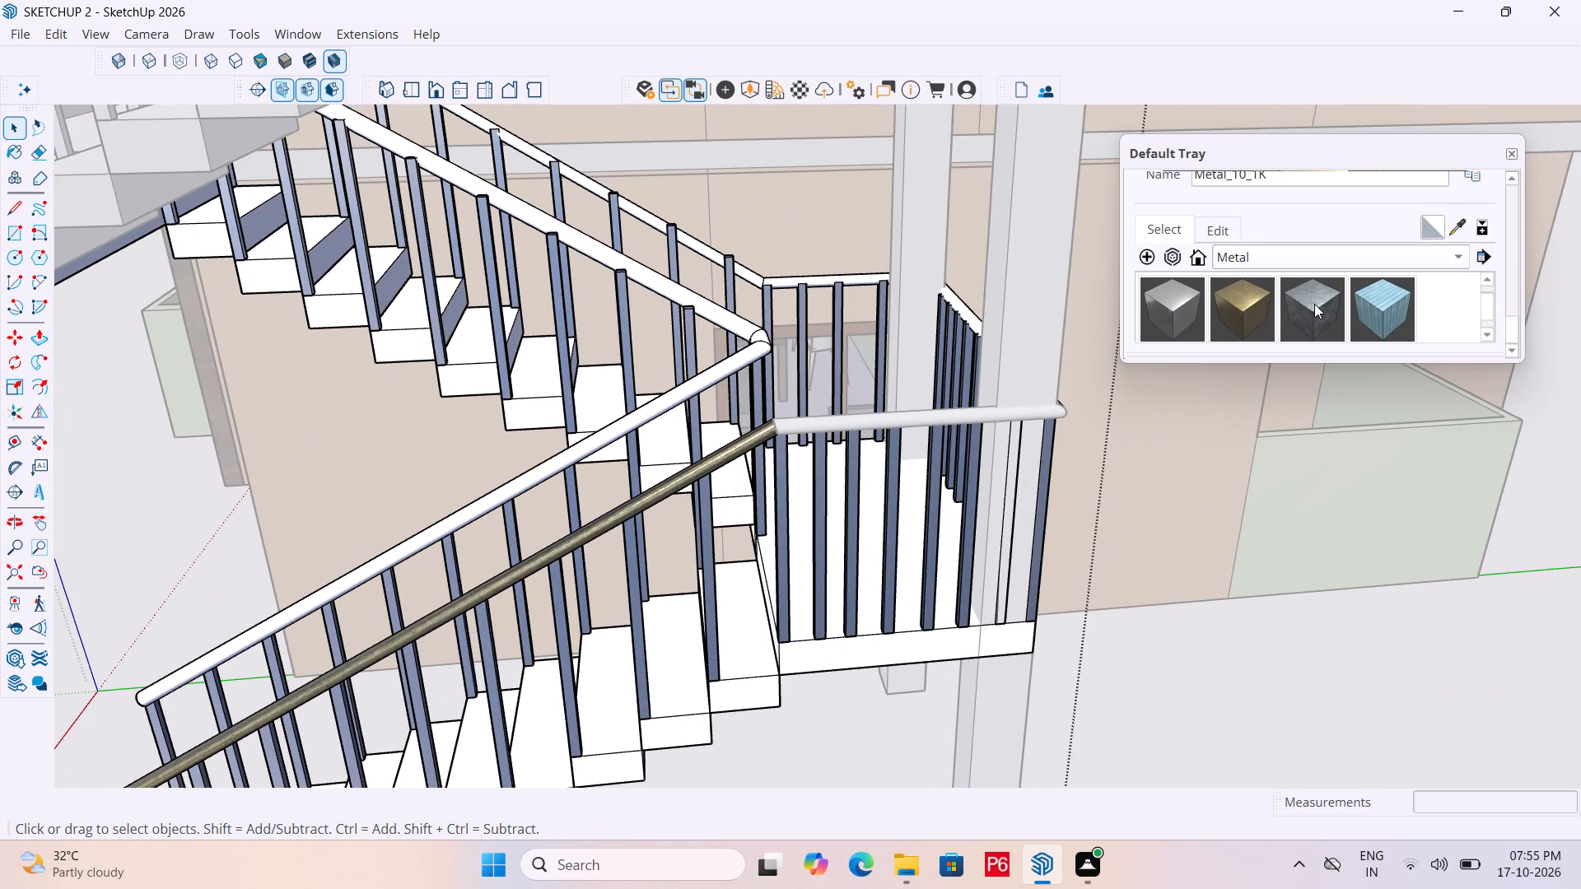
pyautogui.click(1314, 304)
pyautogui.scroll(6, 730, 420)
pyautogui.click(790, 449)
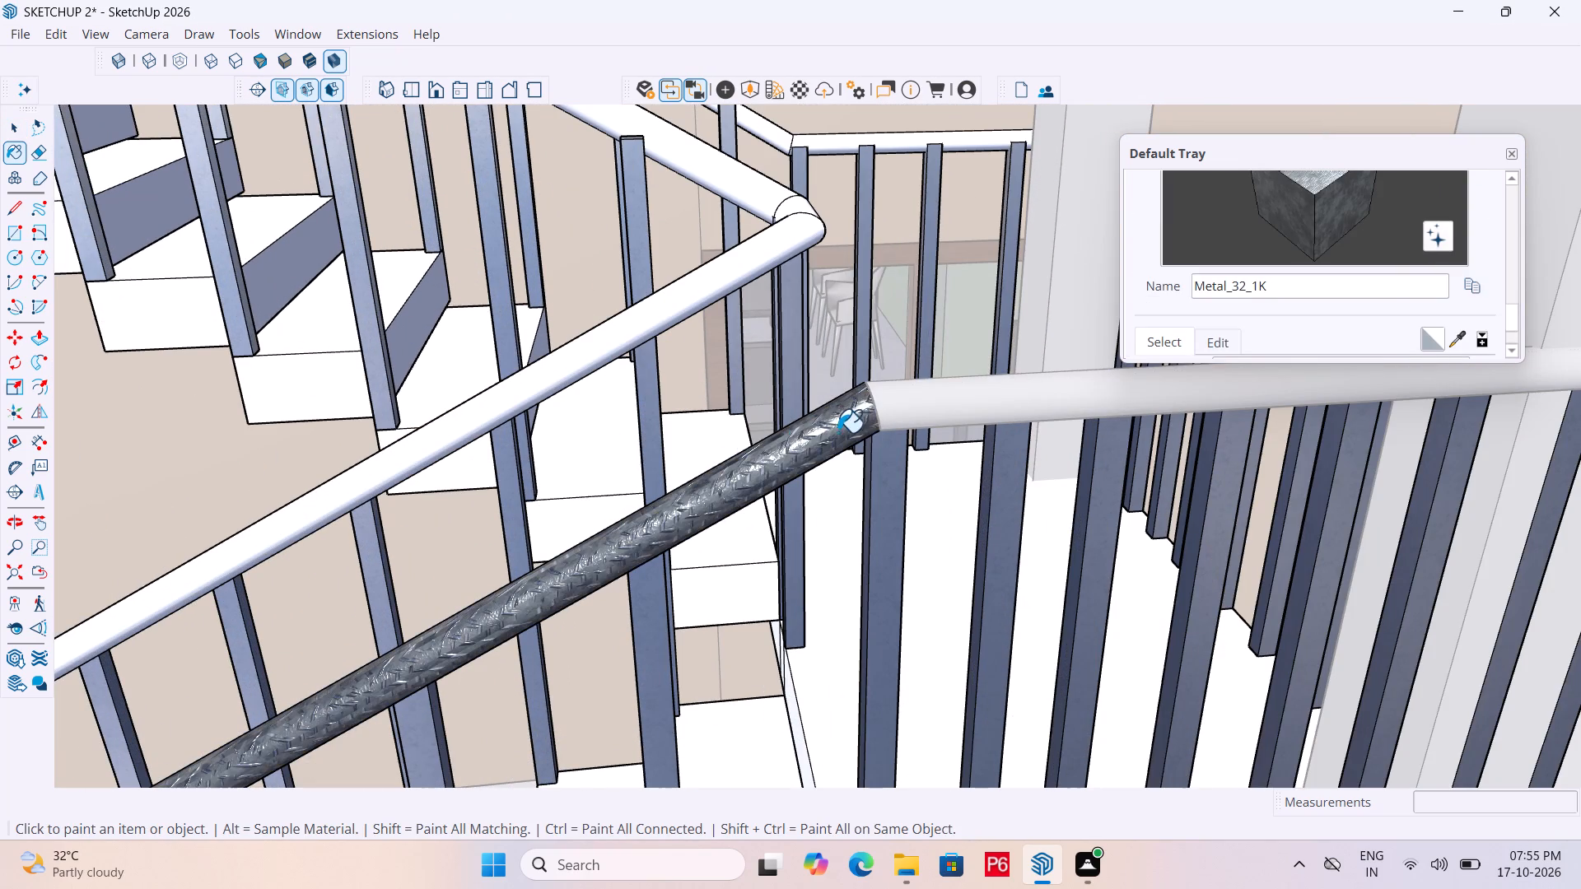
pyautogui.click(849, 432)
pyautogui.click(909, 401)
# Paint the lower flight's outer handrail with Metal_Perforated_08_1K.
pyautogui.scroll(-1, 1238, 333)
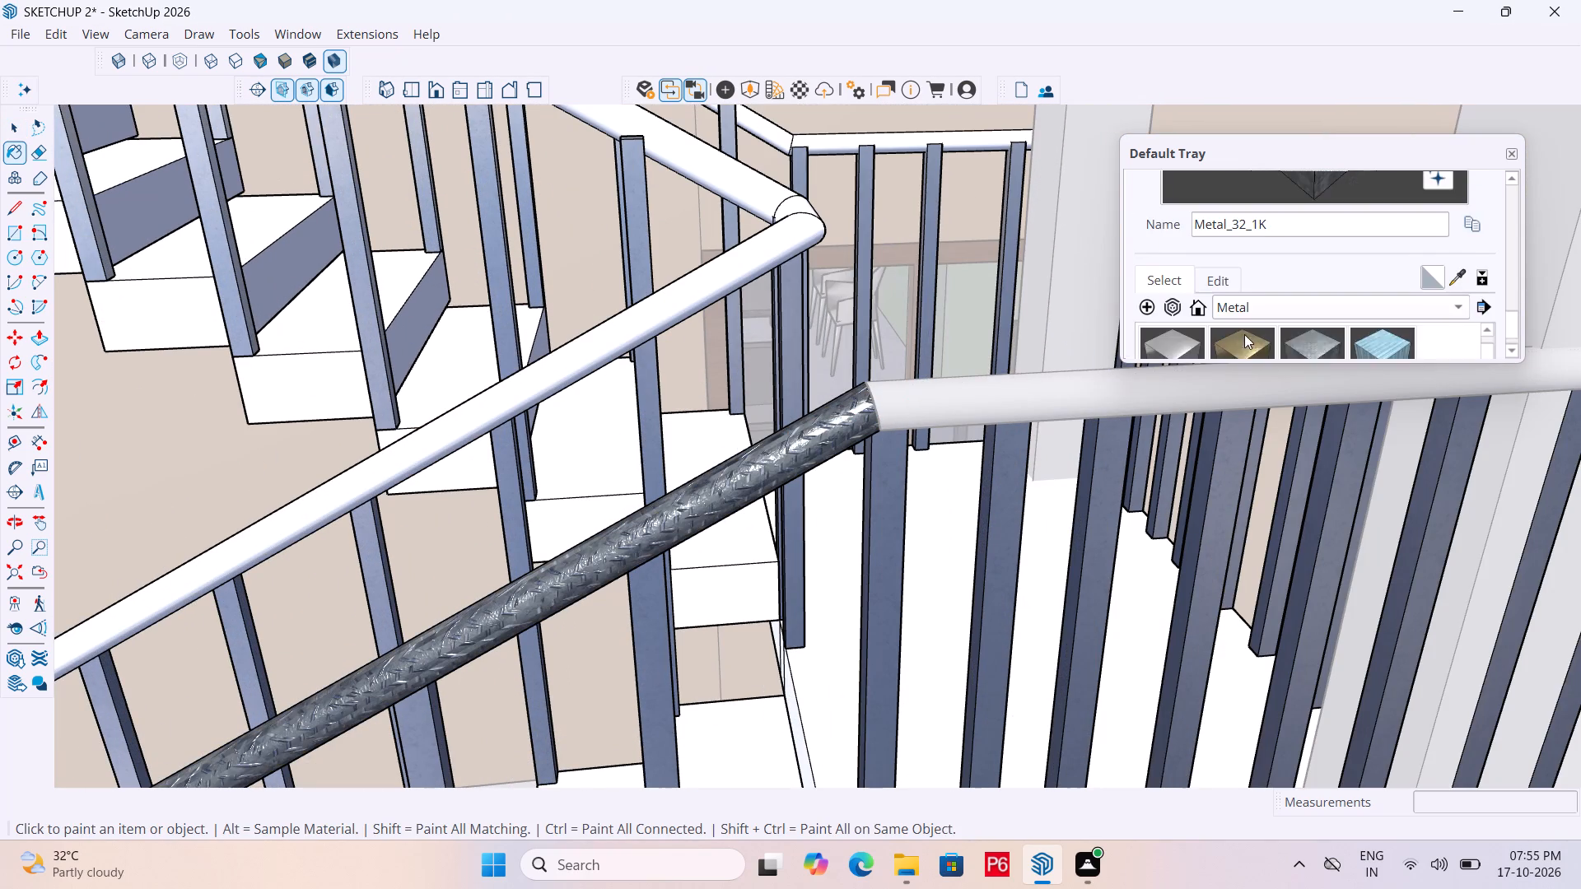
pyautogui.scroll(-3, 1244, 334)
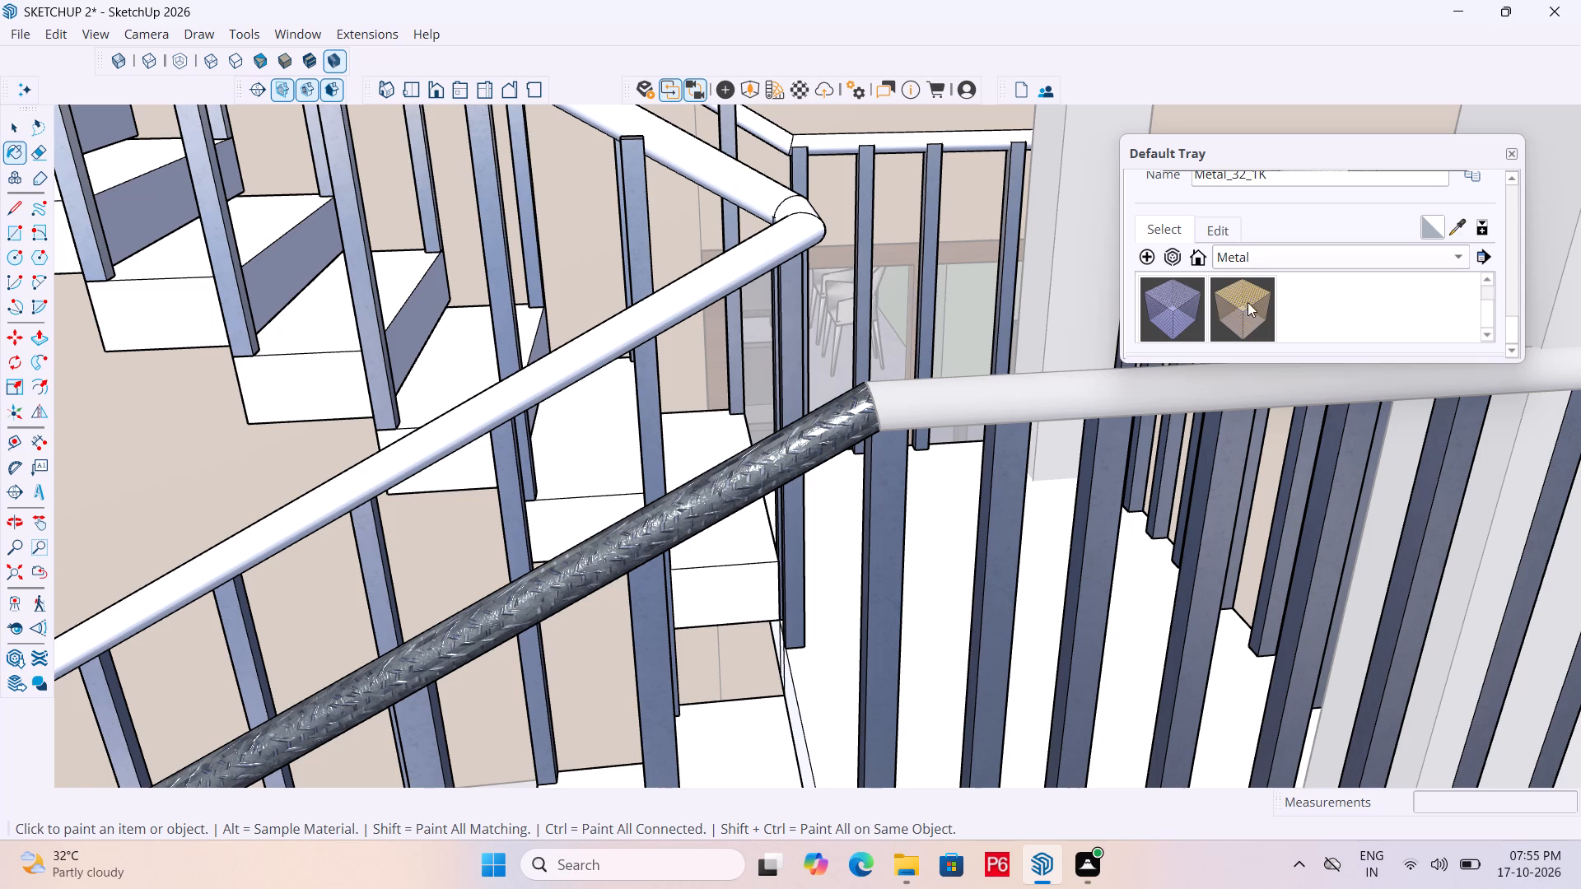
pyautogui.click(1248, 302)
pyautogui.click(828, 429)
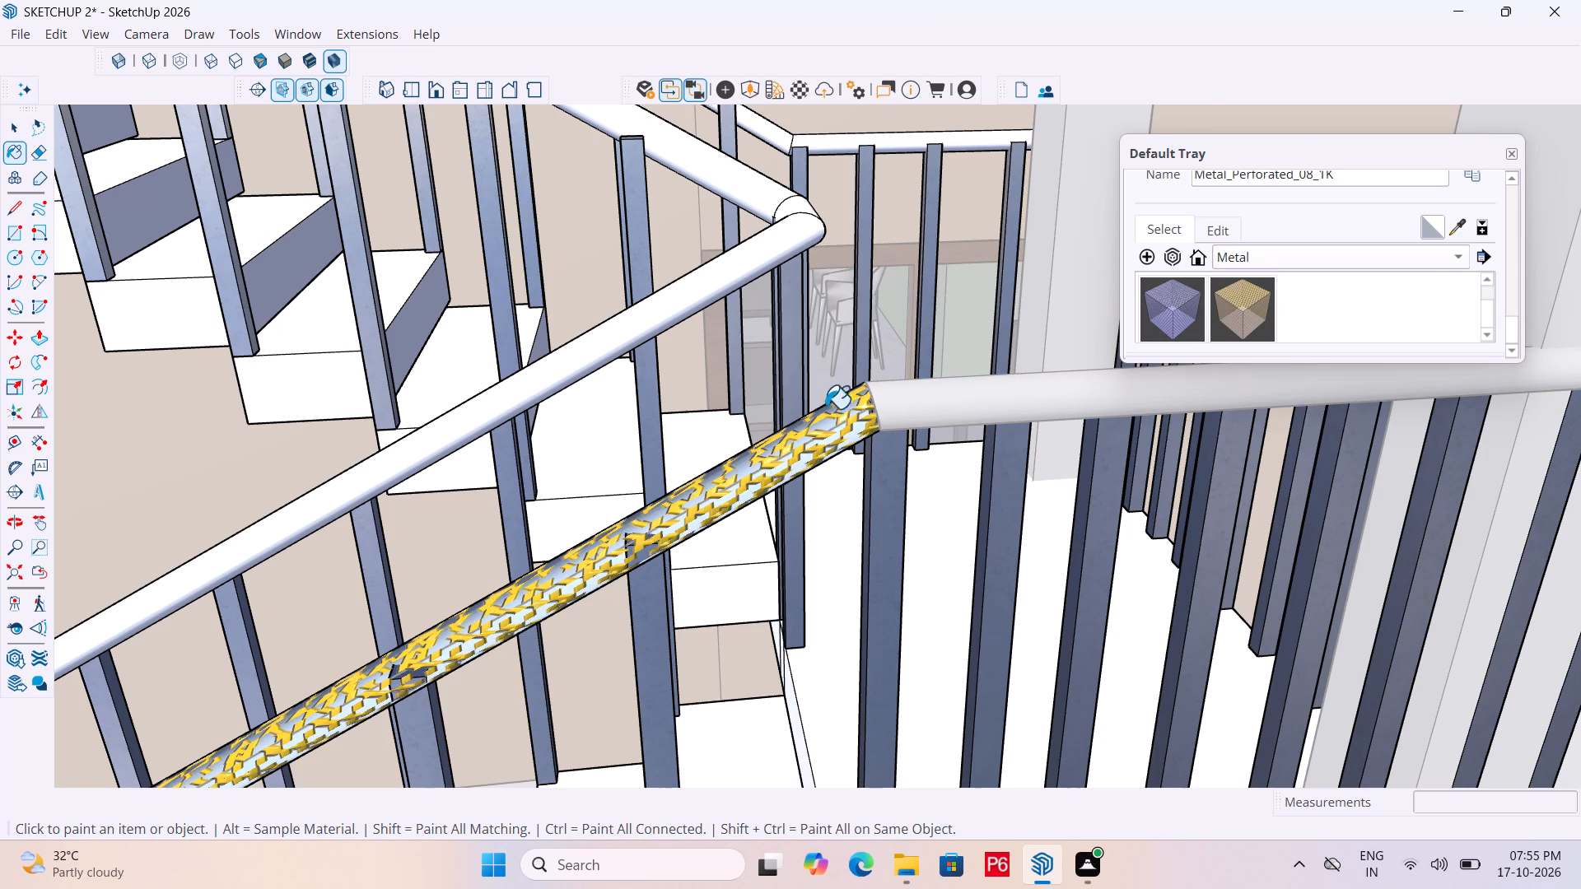
# Paint the lower flight's outer handrail with Metal_Cladding_01_1K.
pyautogui.scroll(-4, 777, 407)
pyautogui.scroll(1, 1263, 330)
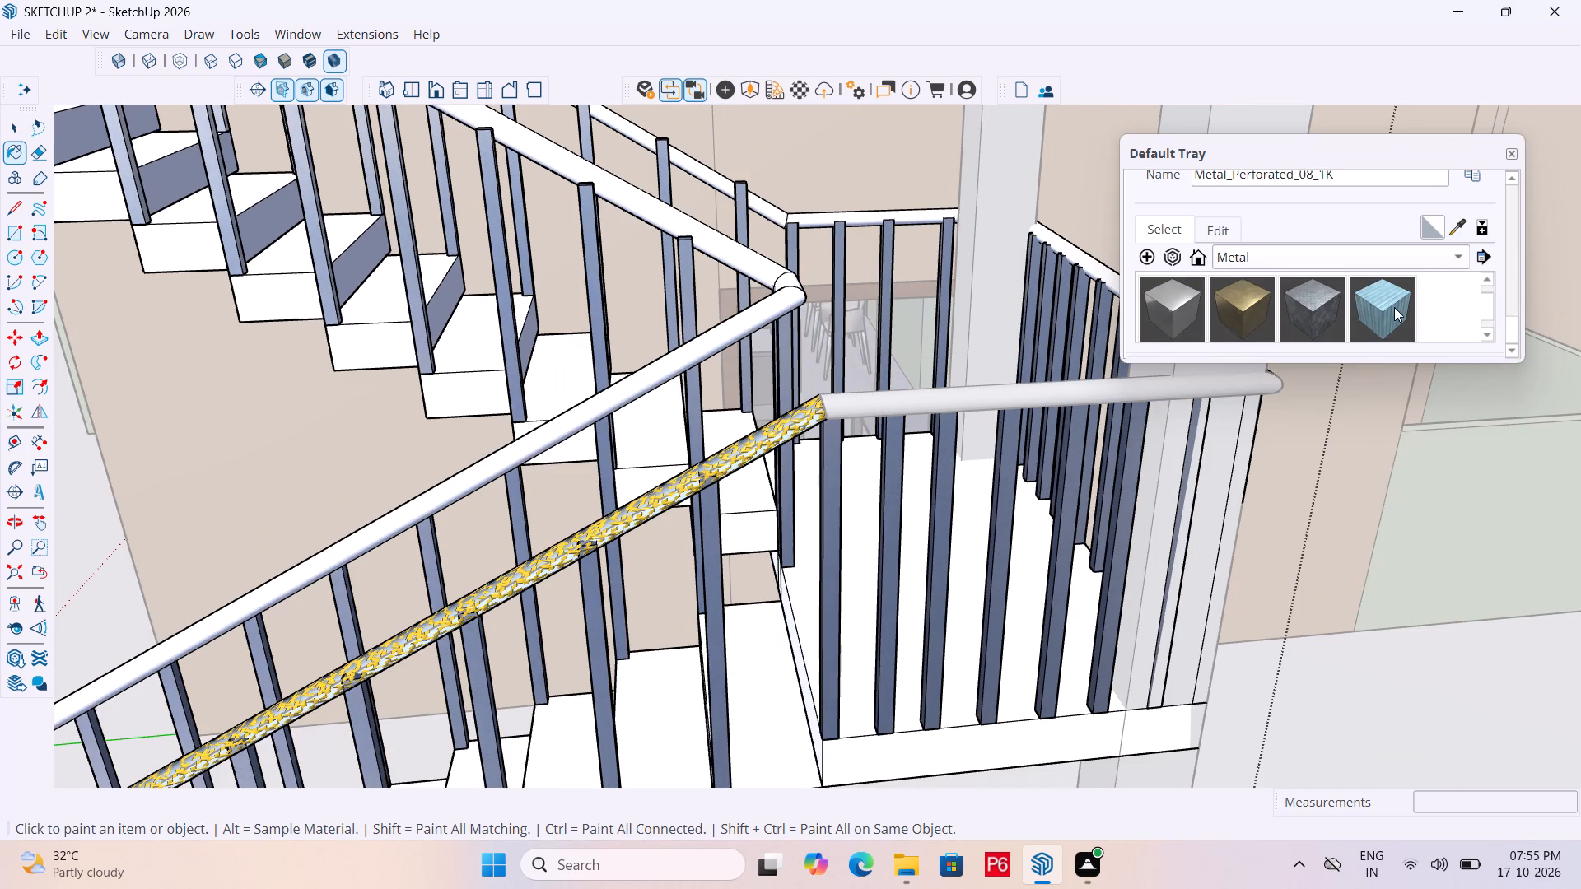
pyautogui.click(1394, 307)
pyautogui.click(809, 421)
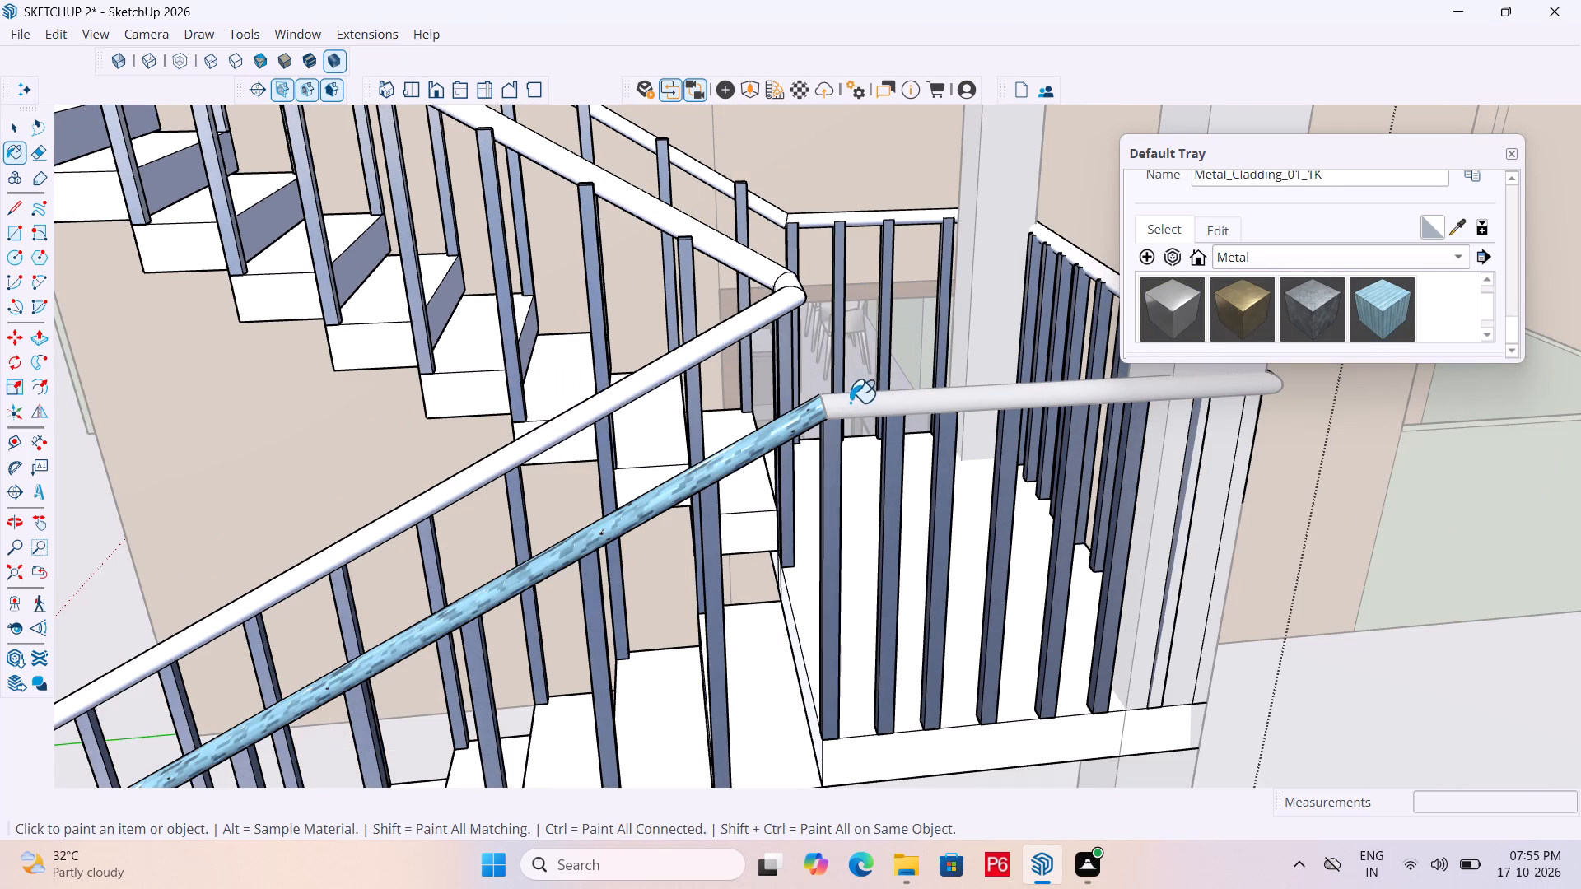
# Paint the lower flight's outer handrail with the wood material Plywood_01_1K and try it on the landing's front handrail.
pyautogui.scroll(-2, 1340, 326)
pyautogui.click(1347, 261)
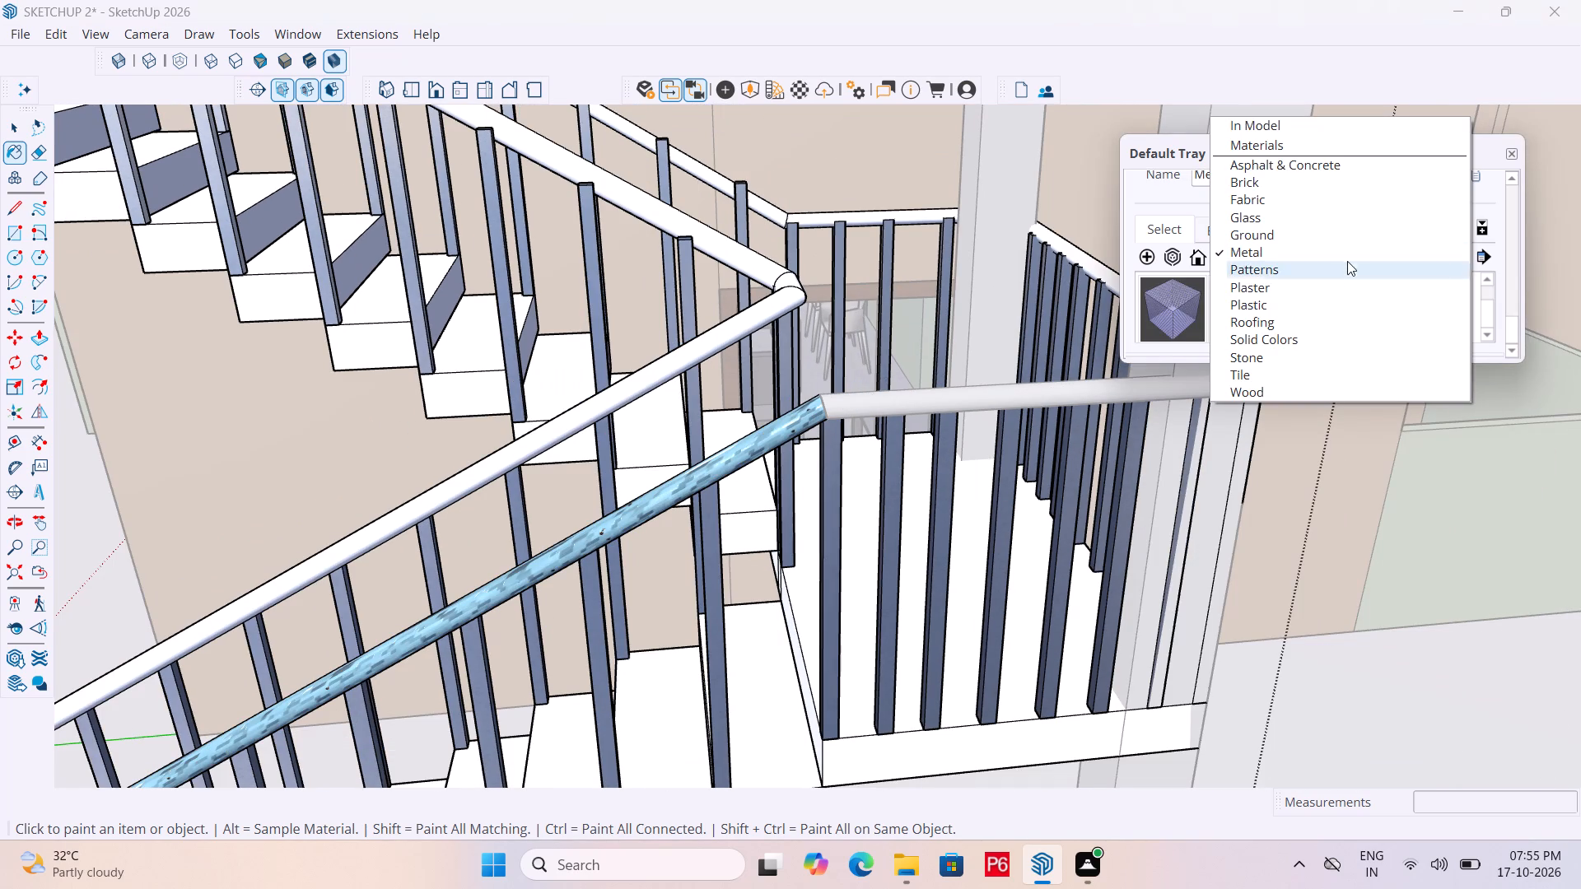
pyautogui.click(1279, 355)
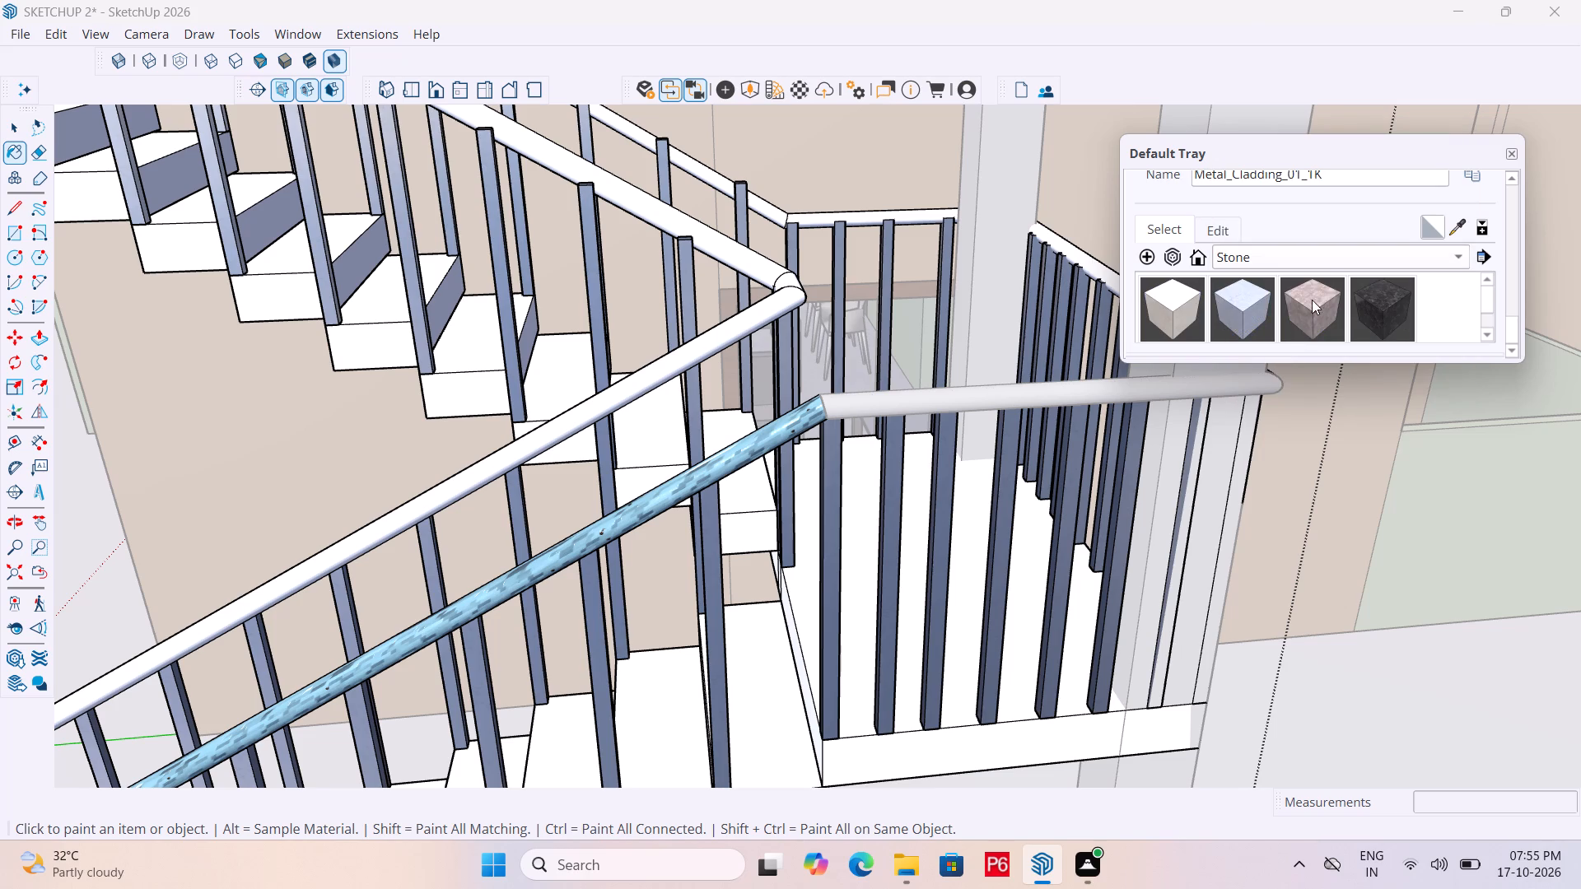
pyautogui.click(1331, 263)
pyautogui.click(1280, 287)
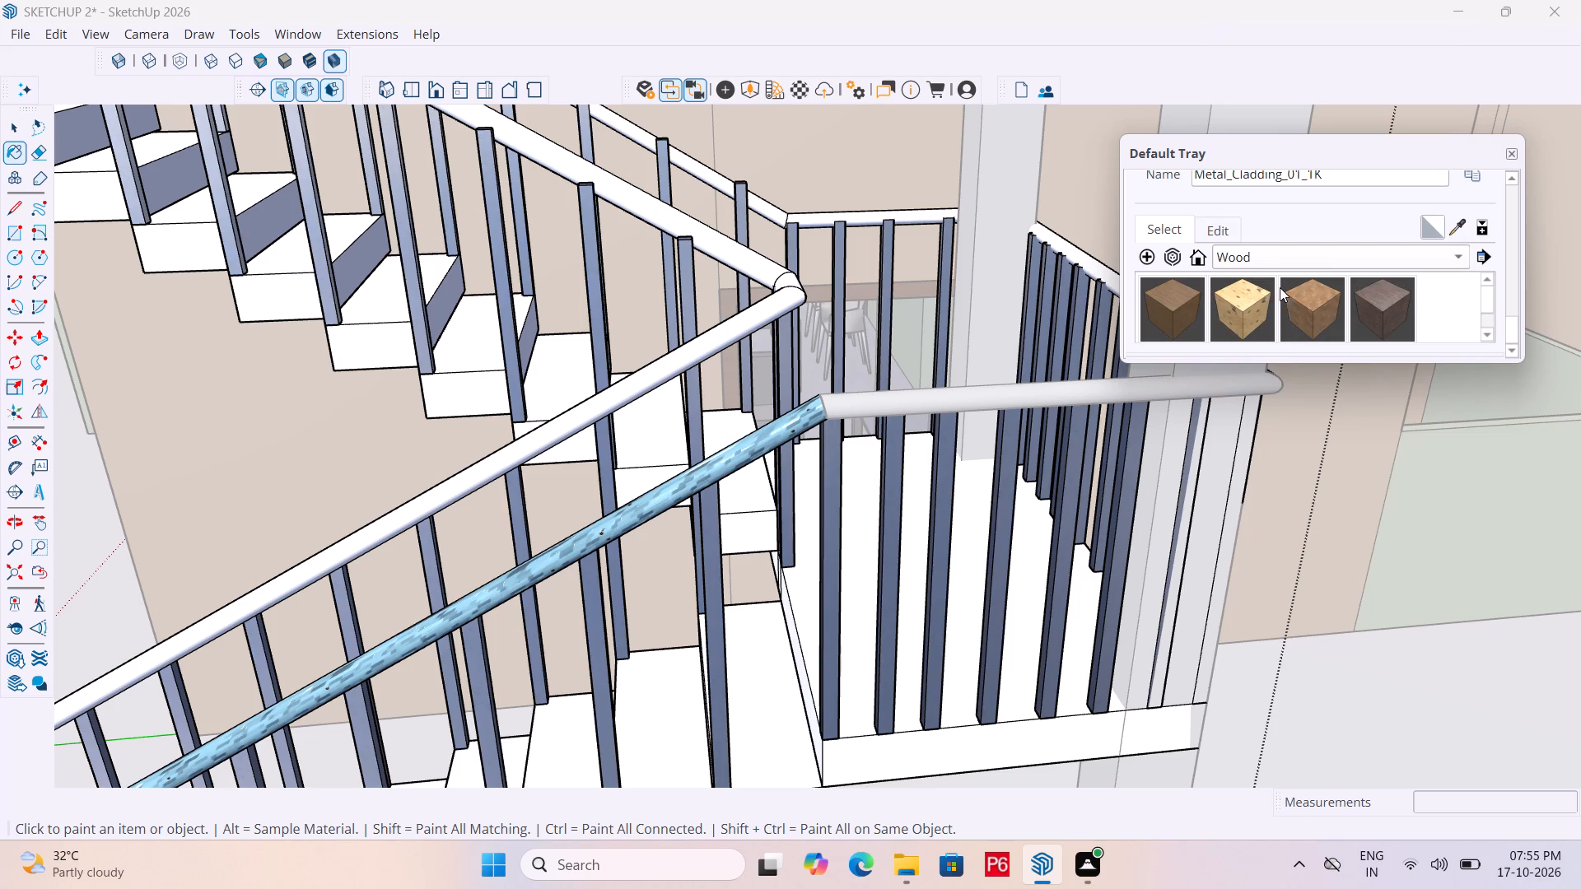
pyautogui.click(1176, 310)
pyautogui.click(797, 421)
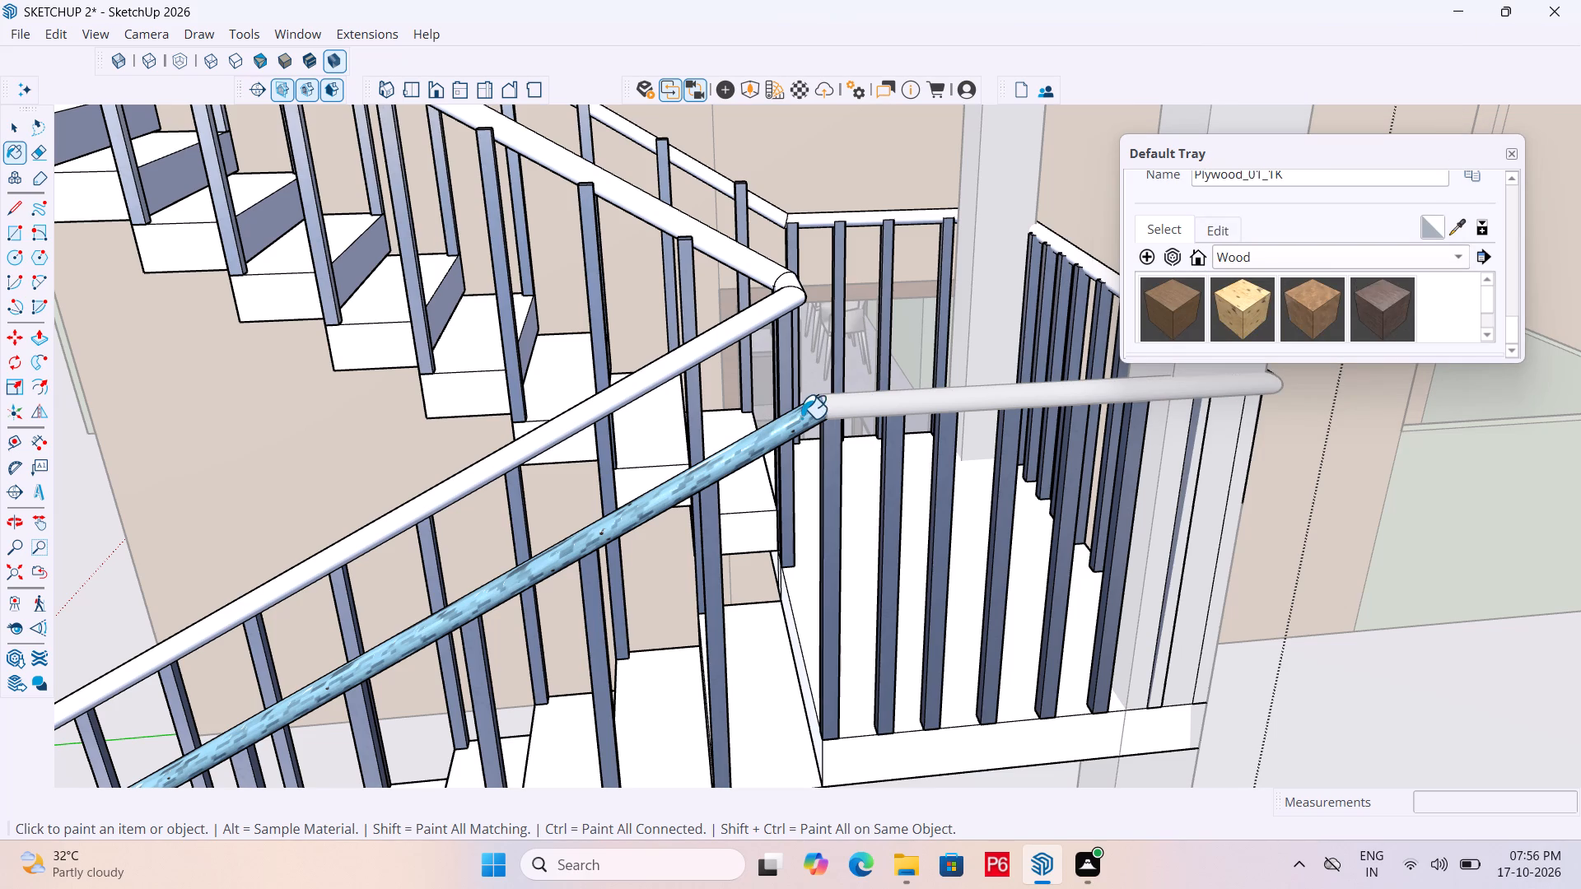
pyautogui.click(873, 408)
pyautogui.click(872, 404)
# Paint the lower flight's inner handrail, both handrails of the flight above, the landing's wall-side rail and the corner joint with Plywood_01_1K.
pyautogui.scroll(2, 900, 397)
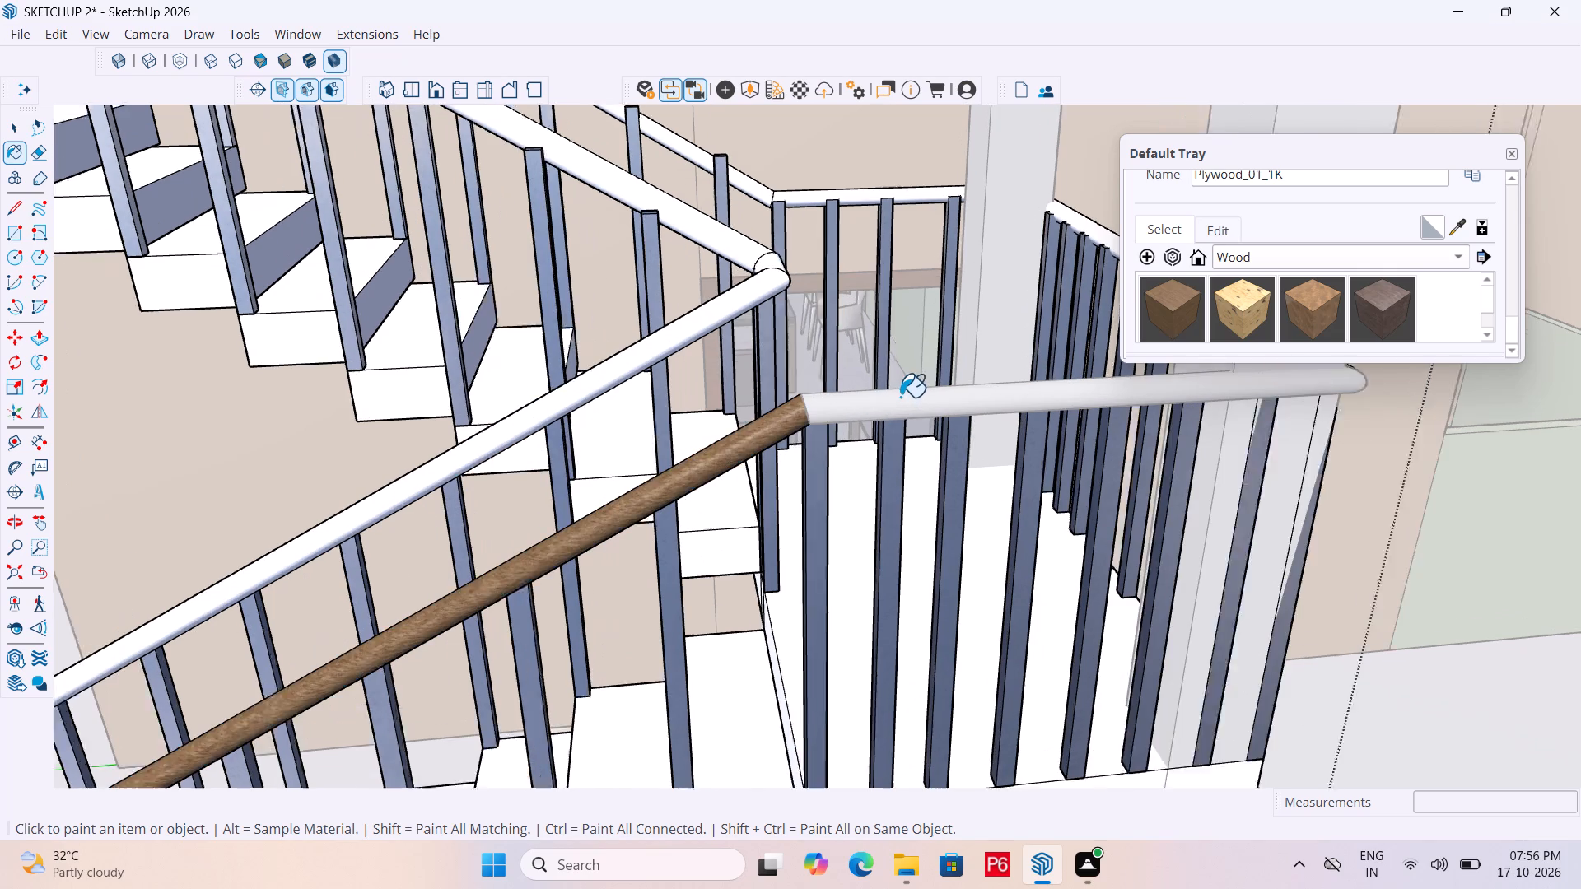
pyautogui.scroll(1, 900, 397)
pyautogui.click(767, 268)
pyautogui.click(736, 232)
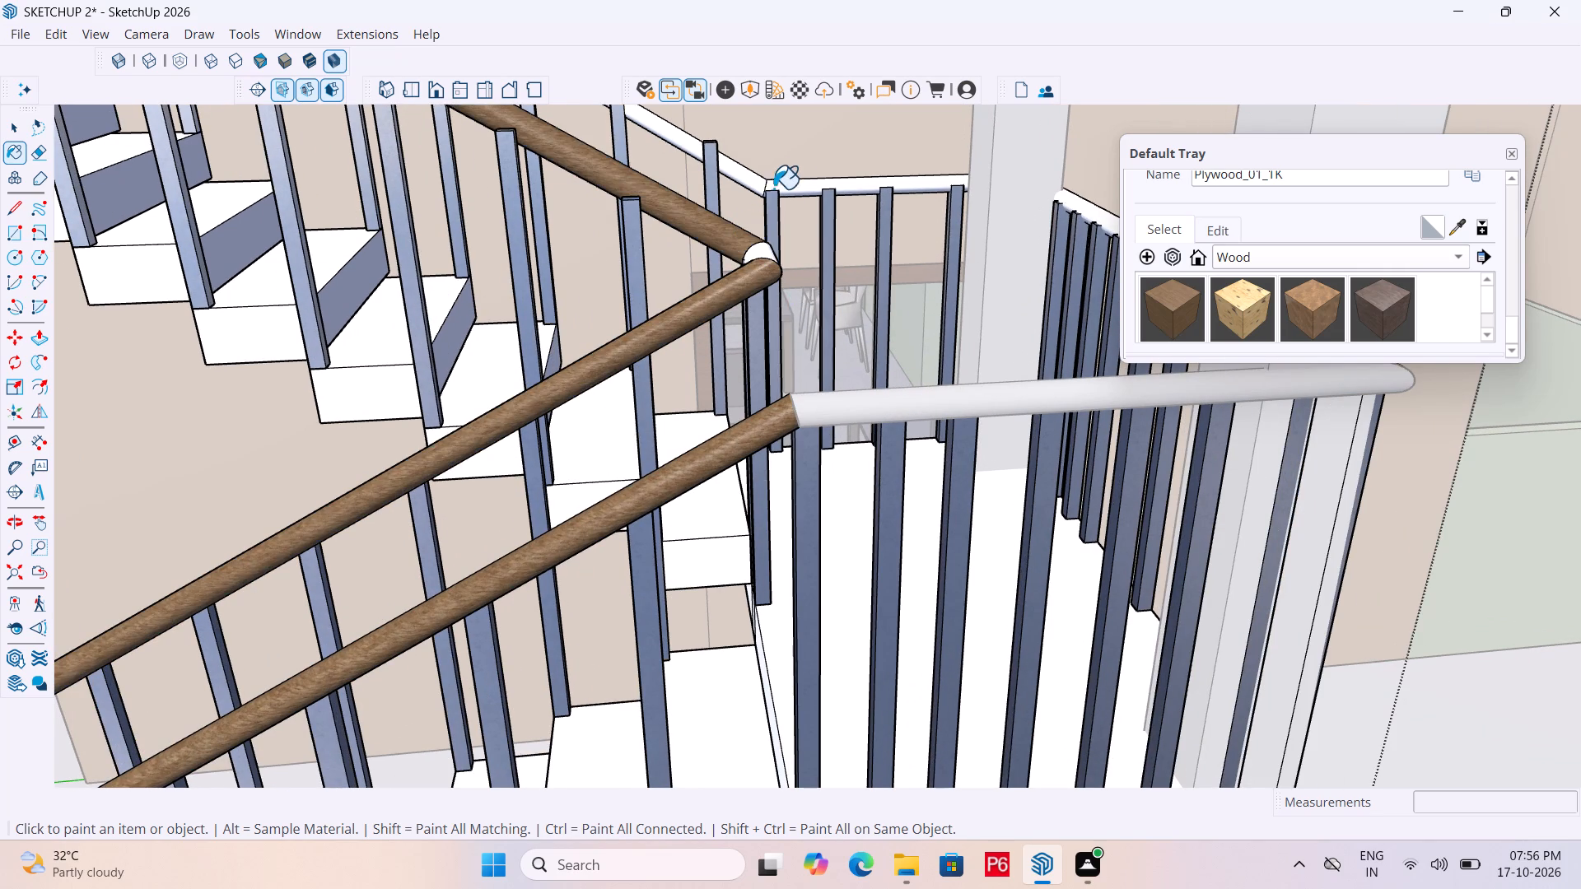
pyautogui.click(790, 184)
pyautogui.click(753, 175)
pyautogui.scroll(1, 759, 253)
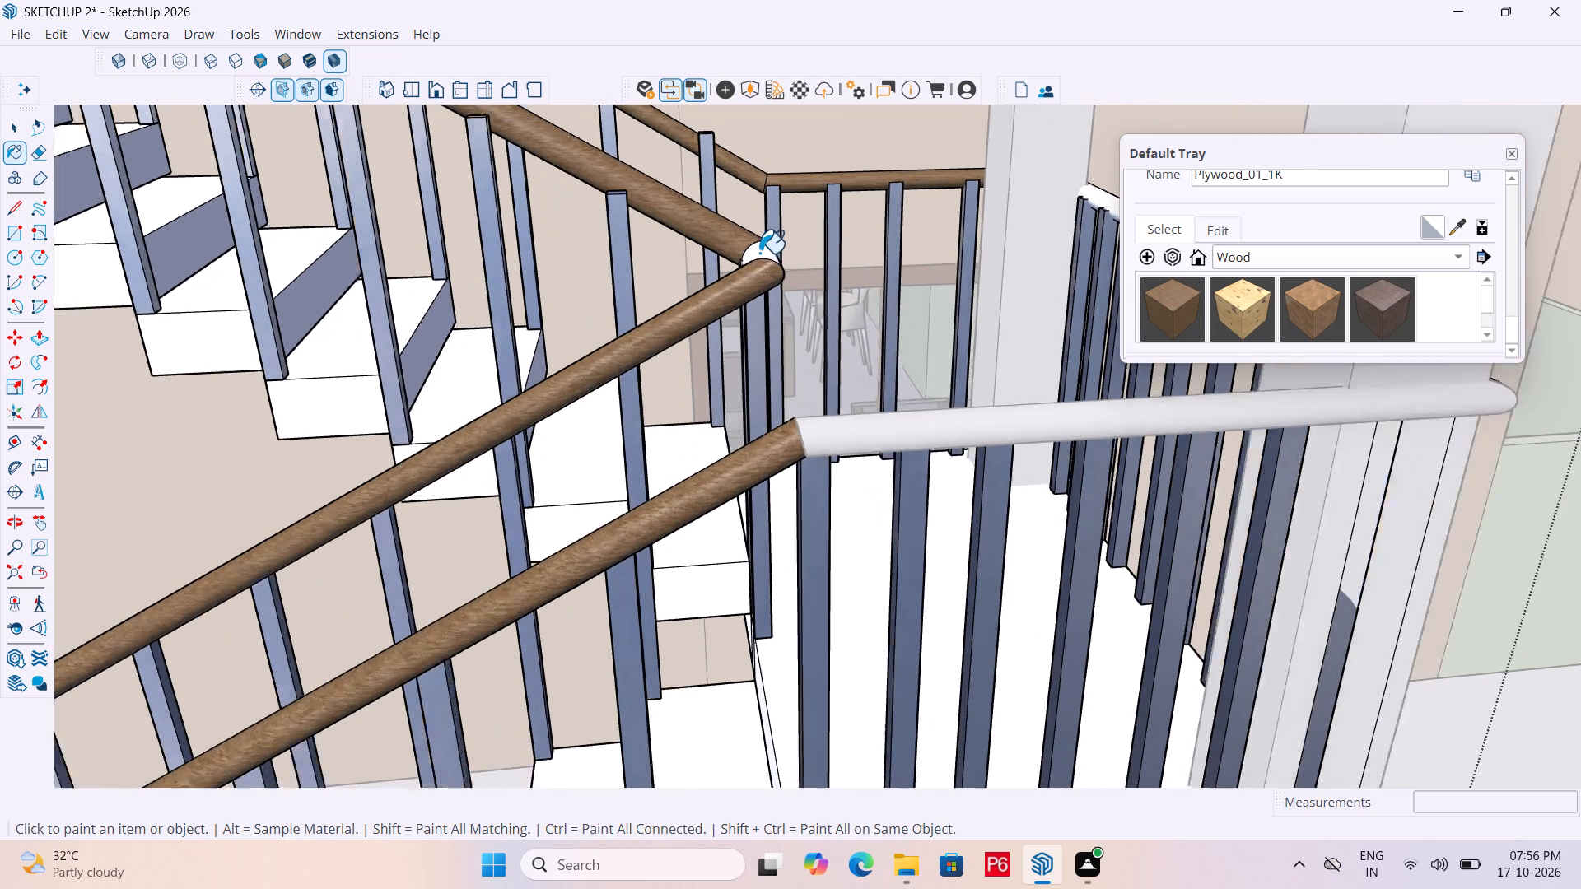
pyautogui.scroll(1, 759, 253)
pyautogui.click(762, 252)
pyautogui.scroll(-6, 548, 370)
pyautogui.scroll(5, 905, 269)
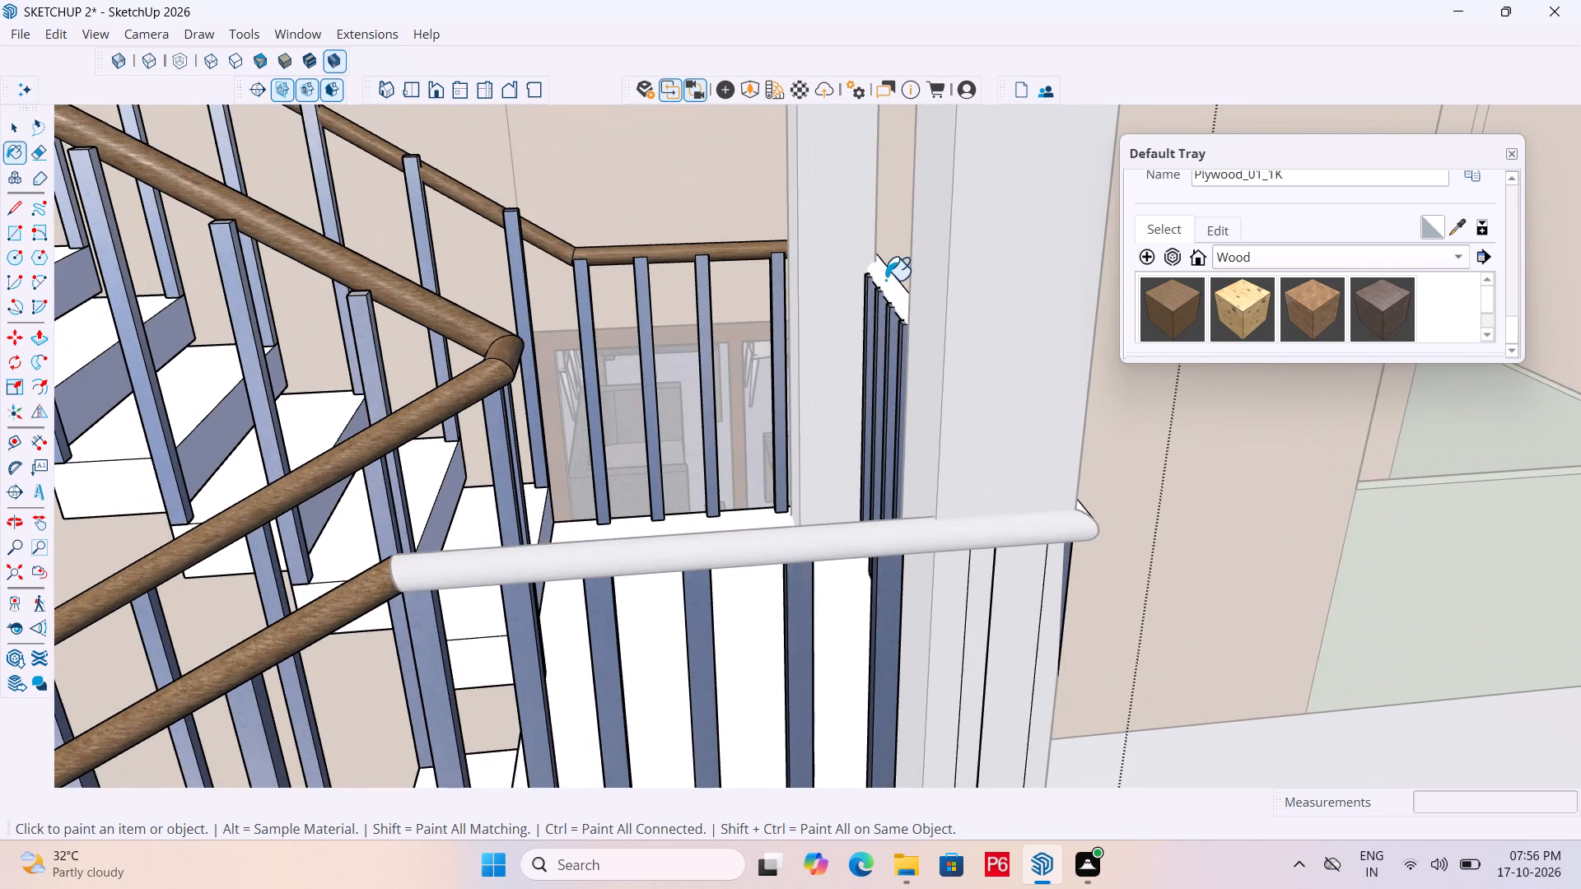
# Paint the landing's side handrail and the staircase's steps and landing with Plywood_01_1K.
pyautogui.click(890, 280)
pyautogui.click(762, 552)
pyautogui.moveTo(1012, 519); pyautogui.dragTo(820, 519, button='middle')
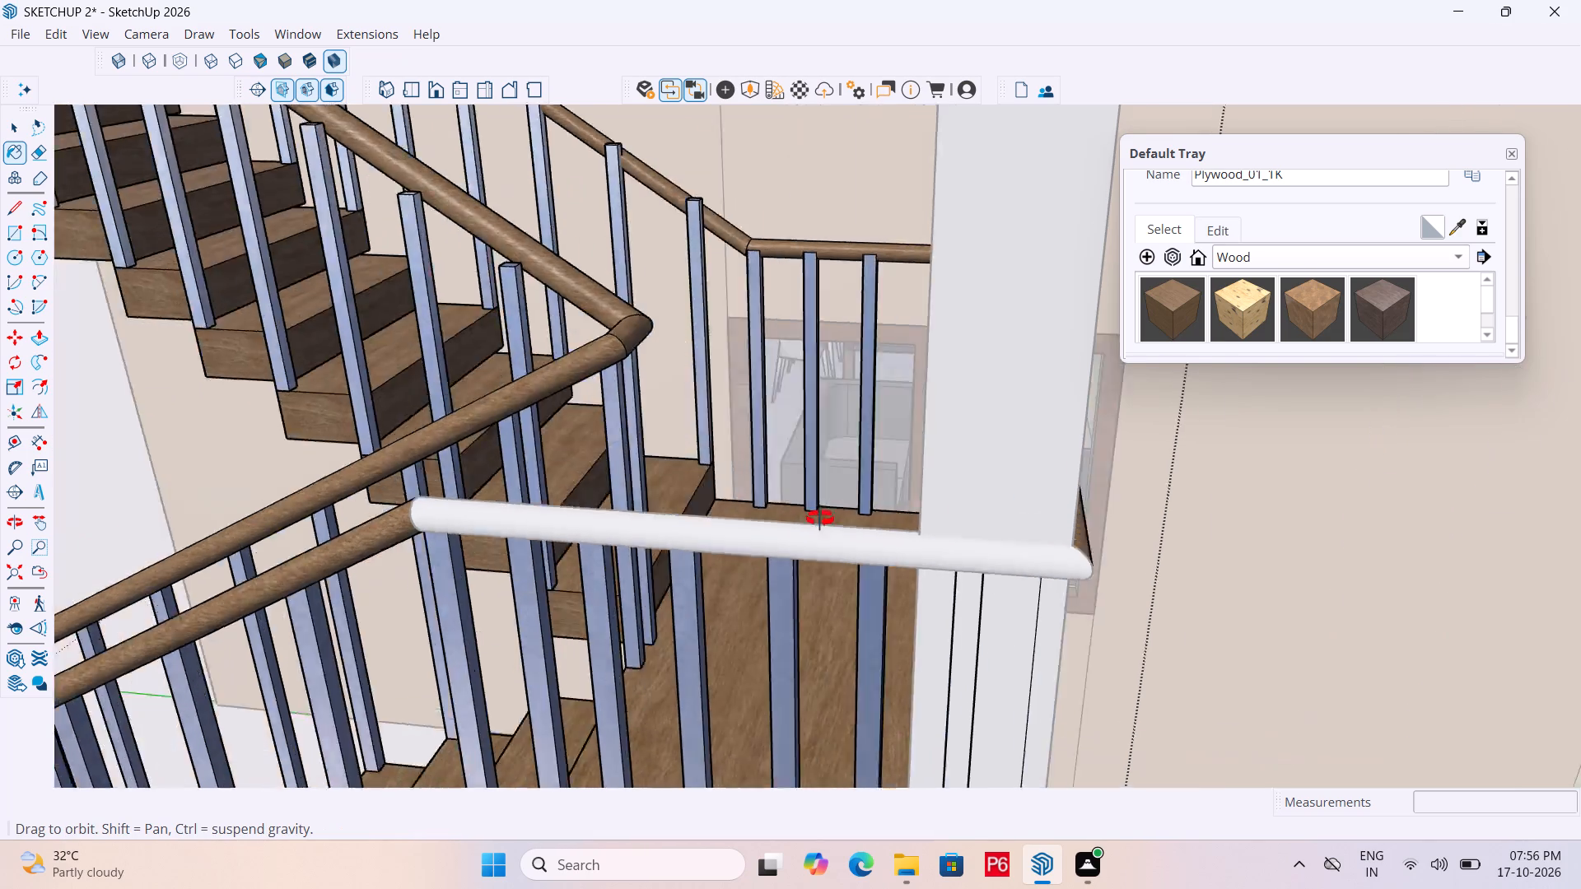
pyautogui.moveTo(820, 519); pyautogui.dragTo(872, 510, button='middle')
pyautogui.scroll(-6, 889, 526)
pyautogui.scroll(-7, 702, 533)
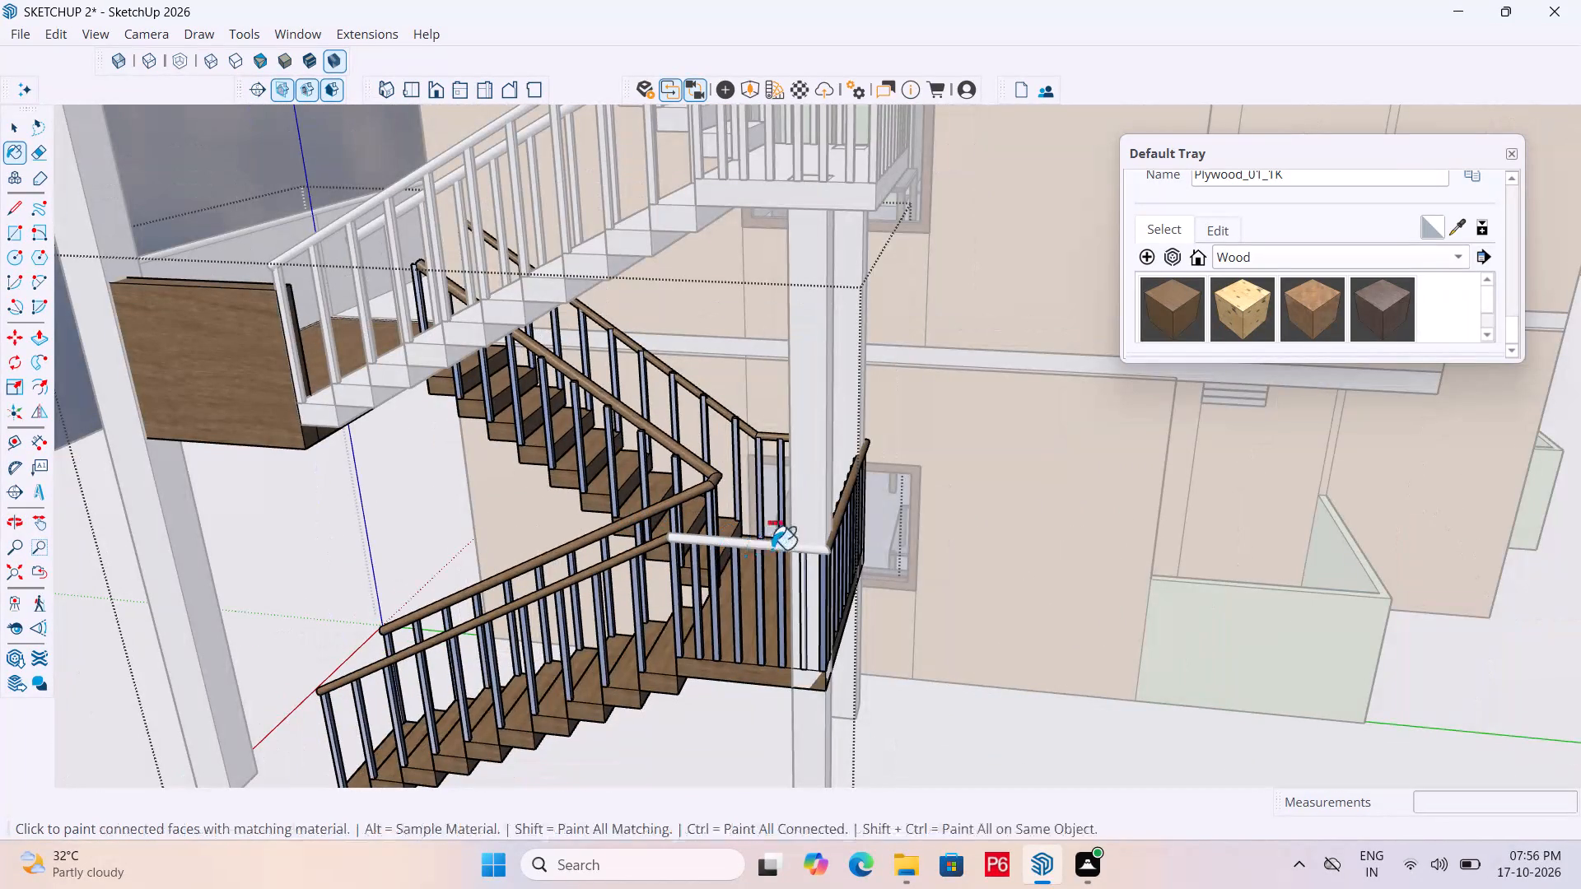
# Save the model.
pyautogui.hotkey('ctrl', 's')
pyautogui.hotkey('ctrl', 's')
# Leave the staircase group and paint the landing's separate front handrail with Plywood_01_1K.
pyautogui.moveTo(759, 558); pyautogui.dragTo(808, 620, button='middle')
pyautogui.press('space')
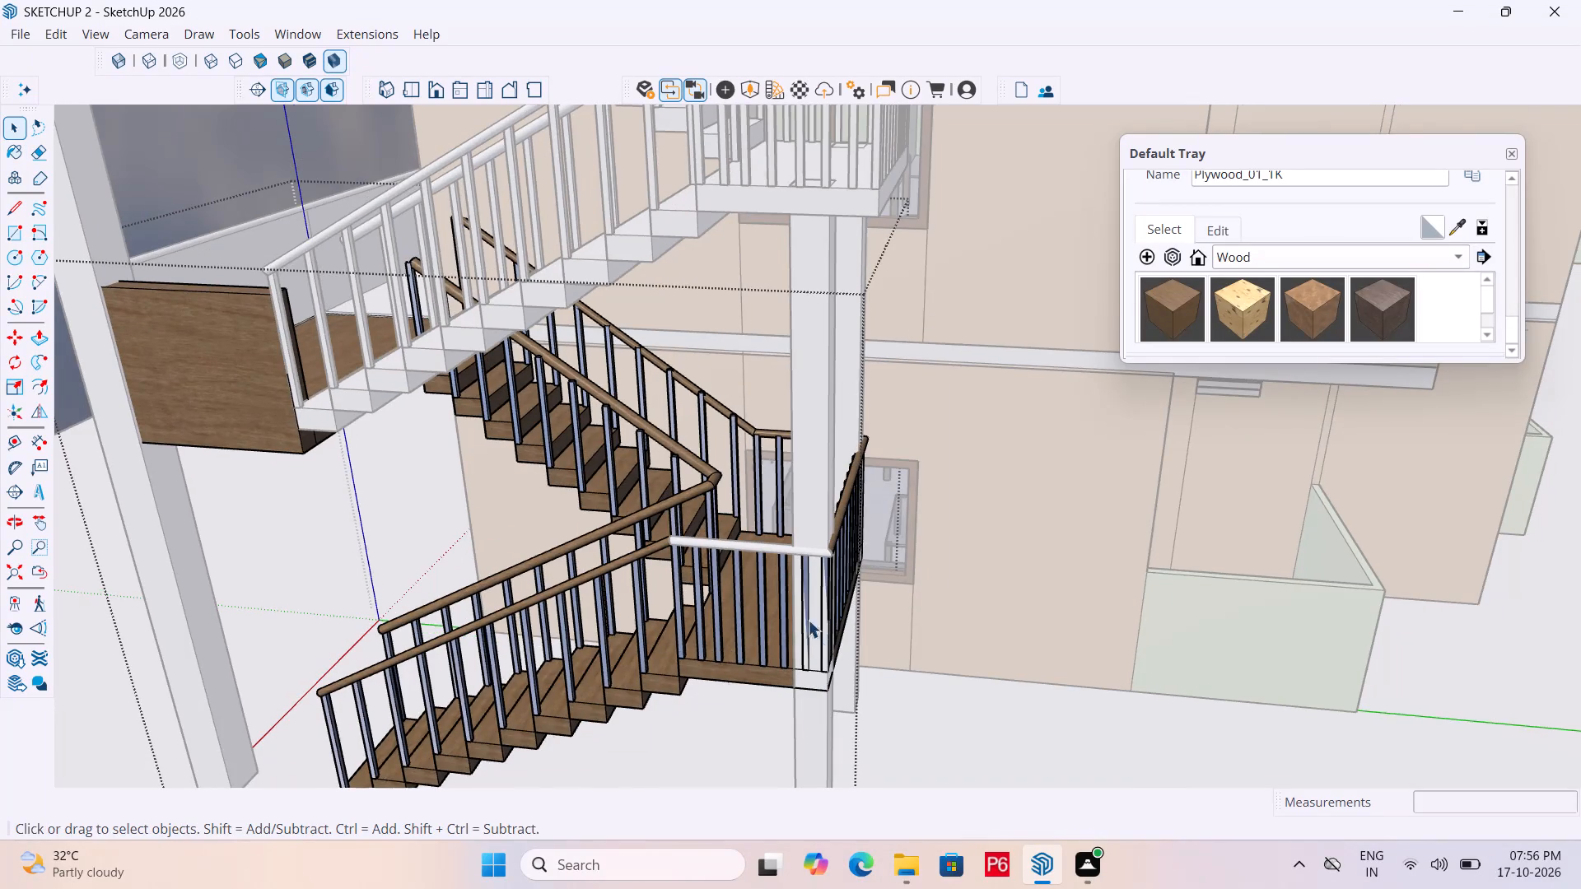
pyautogui.moveTo(808, 620); pyautogui.dragTo(814, 633, button='middle')
pyautogui.moveTo(702, 567); pyautogui.dragTo(795, 607, button='middle')
pyautogui.scroll(-5, 641, 422)
pyautogui.press('space')
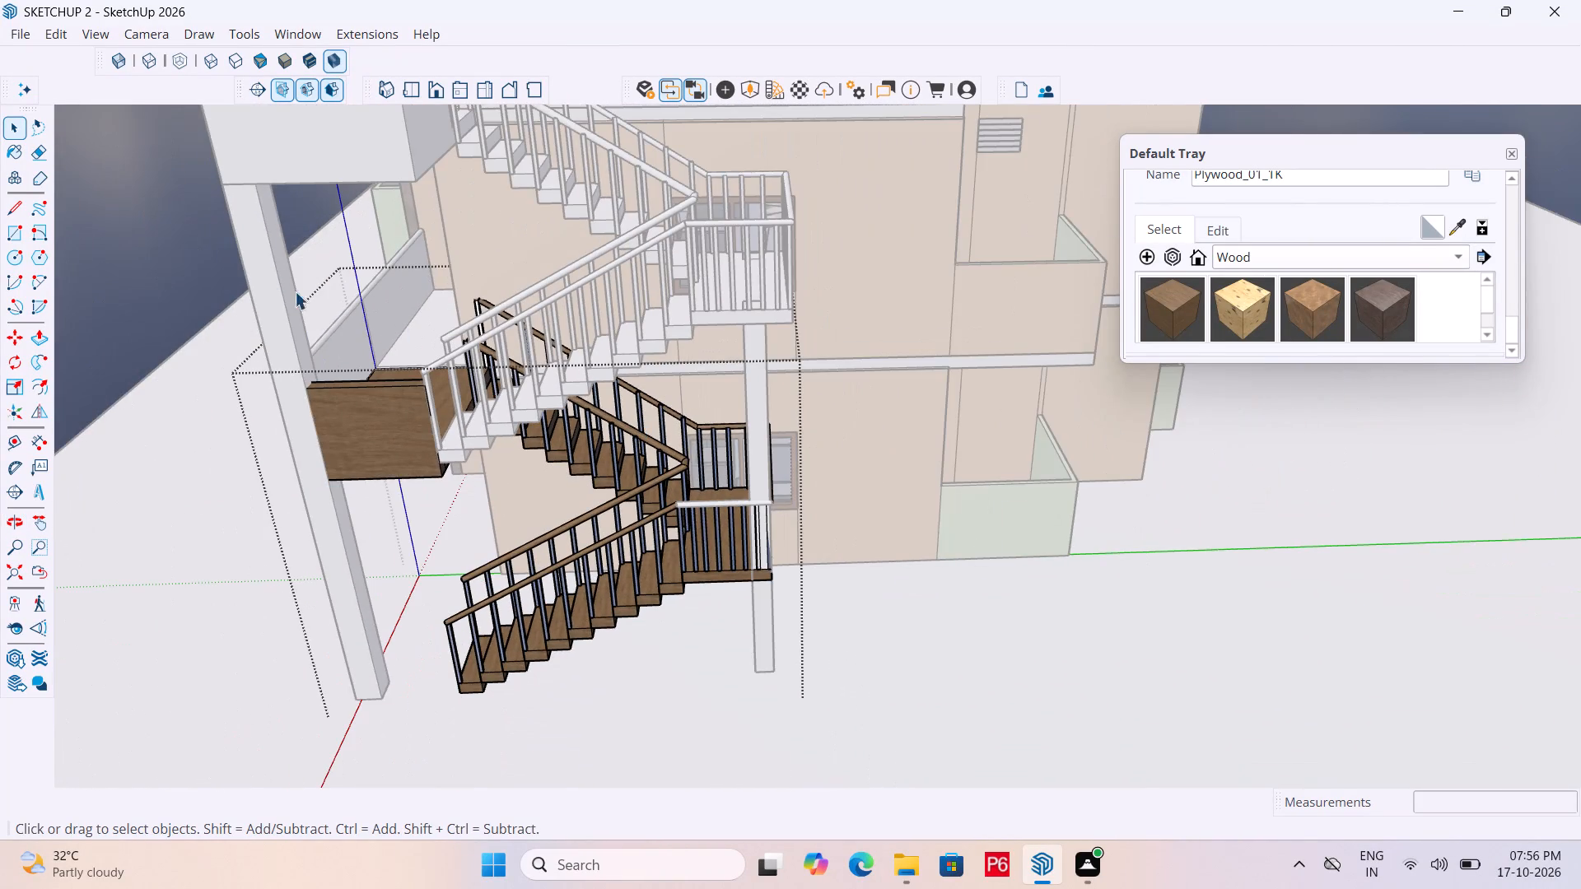
pyautogui.click(175, 271)
pyautogui.scroll(11, 731, 550)
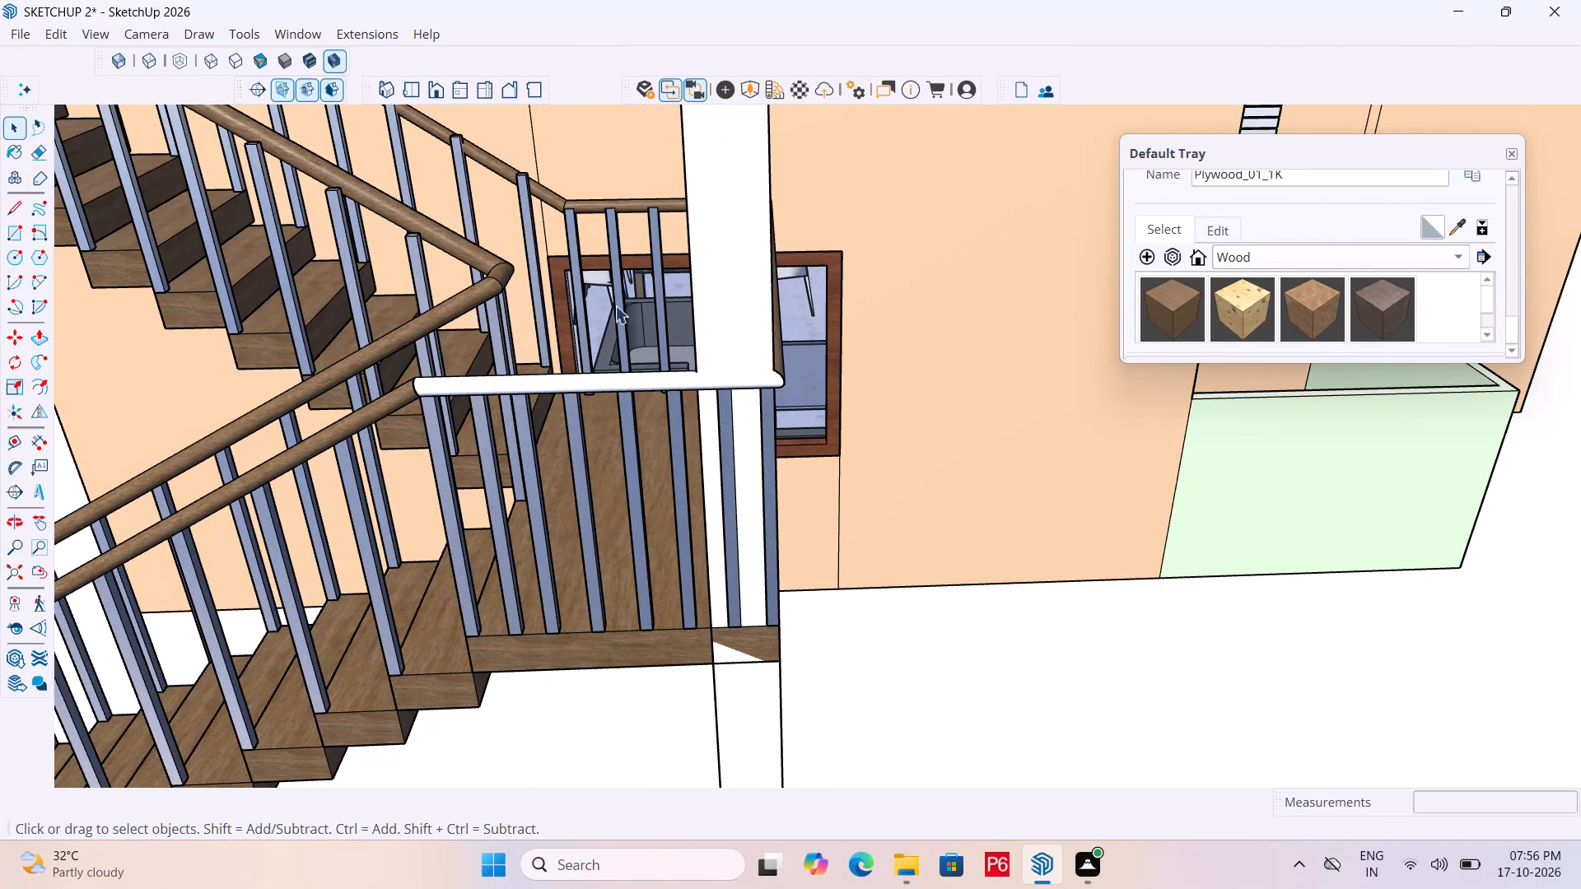
pyautogui.click(647, 384)
pyautogui.click(1178, 310)
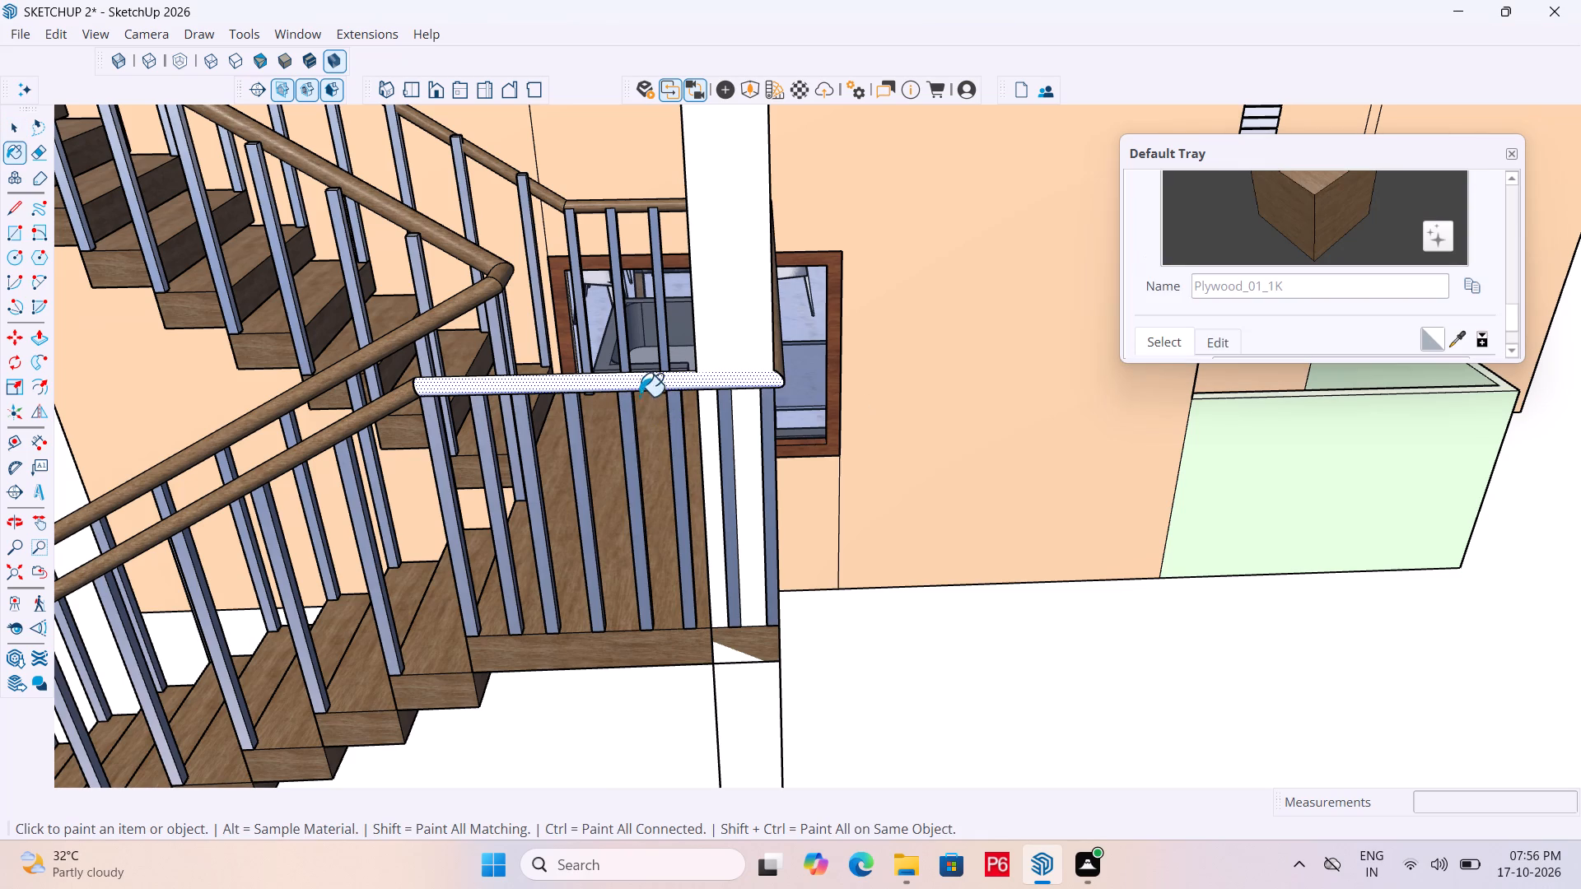
pyautogui.click(643, 385)
pyautogui.scroll(-3, 784, 394)
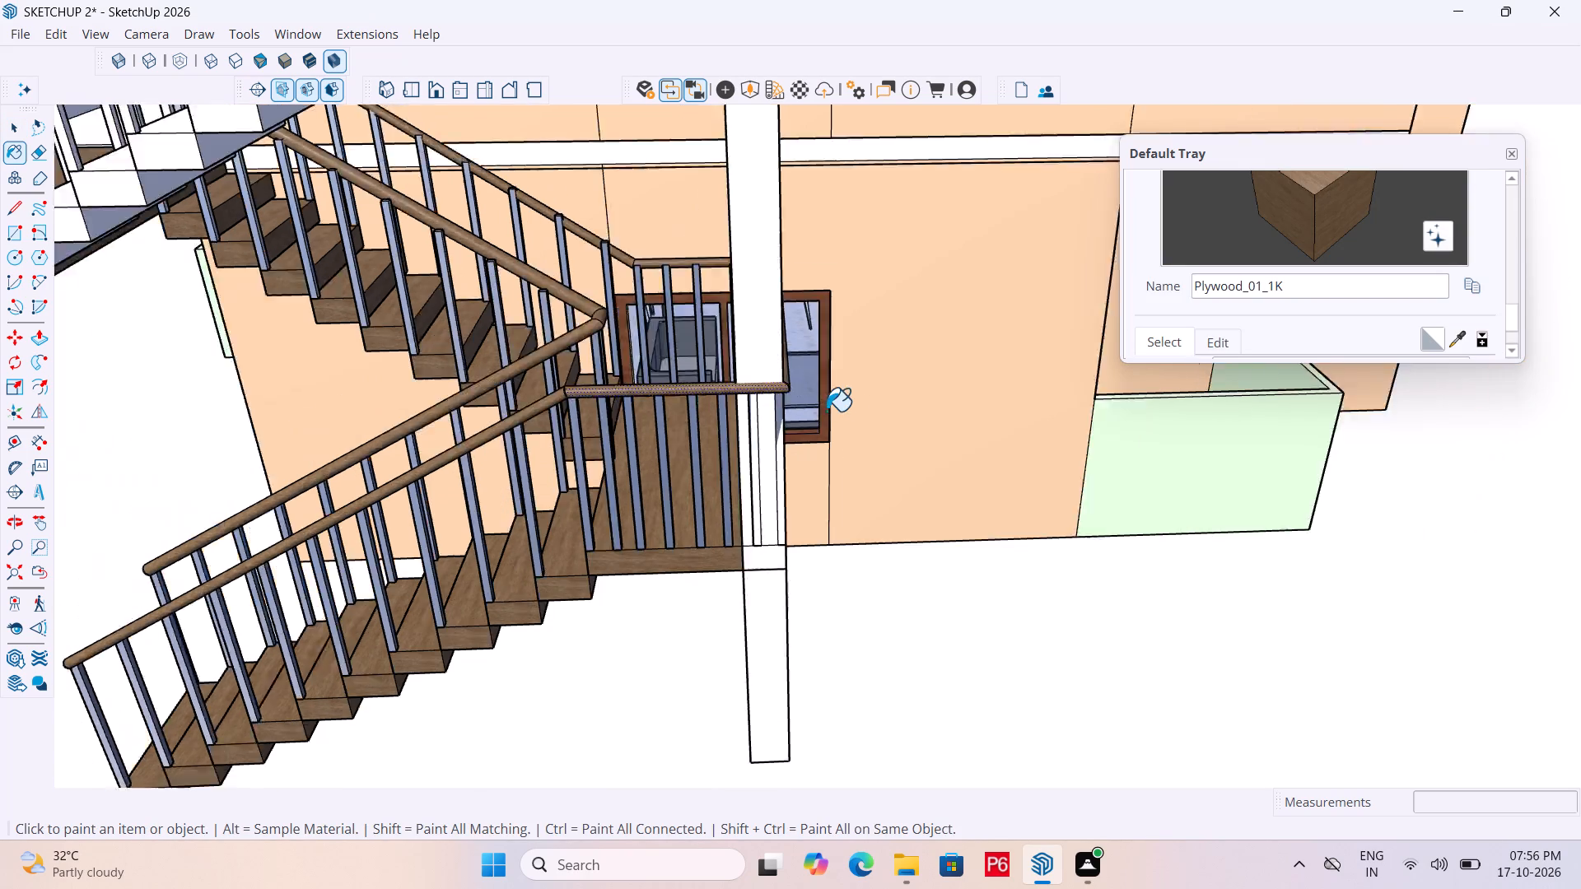
pyautogui.scroll(-7, 826, 411)
pyautogui.press('space')
pyautogui.click(253, 211)
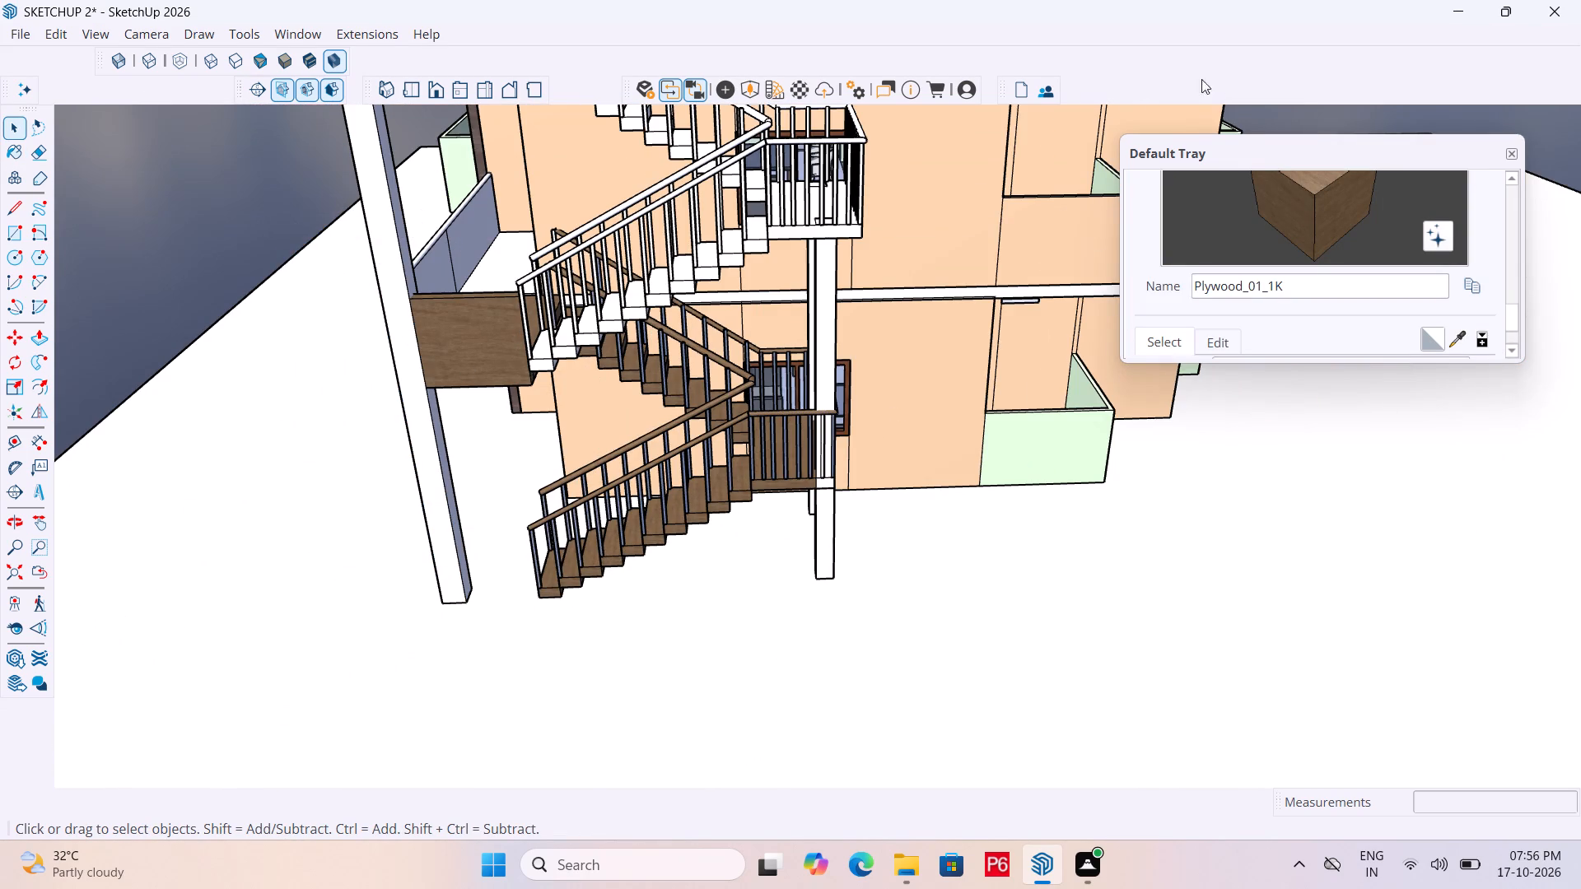
# Save the model with the painted ground-floor staircase.
pyautogui.scroll(-4, 826, 421)
pyautogui.hotkey('ctrl', 's')
pyautogui.hotkey('ctrl', 's')
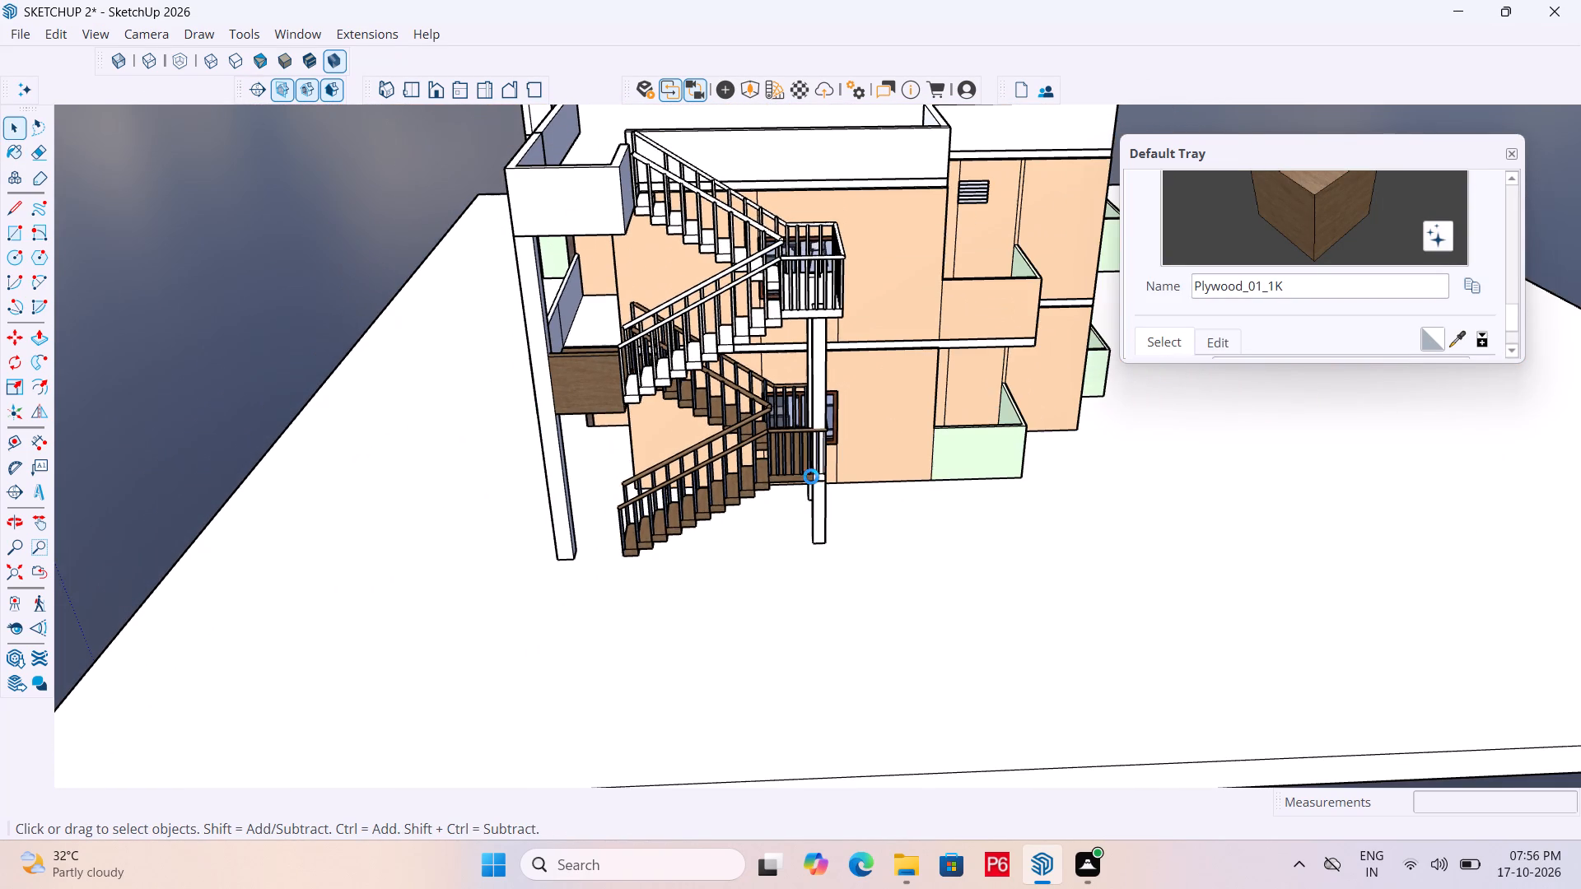
pyautogui.hotkey('ctrl', 's')
# Examine the building's facades and the external staircase from several sides, ending at the unpainted upper-storey staircase.
pyautogui.moveTo(747, 473); pyautogui.dragTo(935, 416, button='middle')
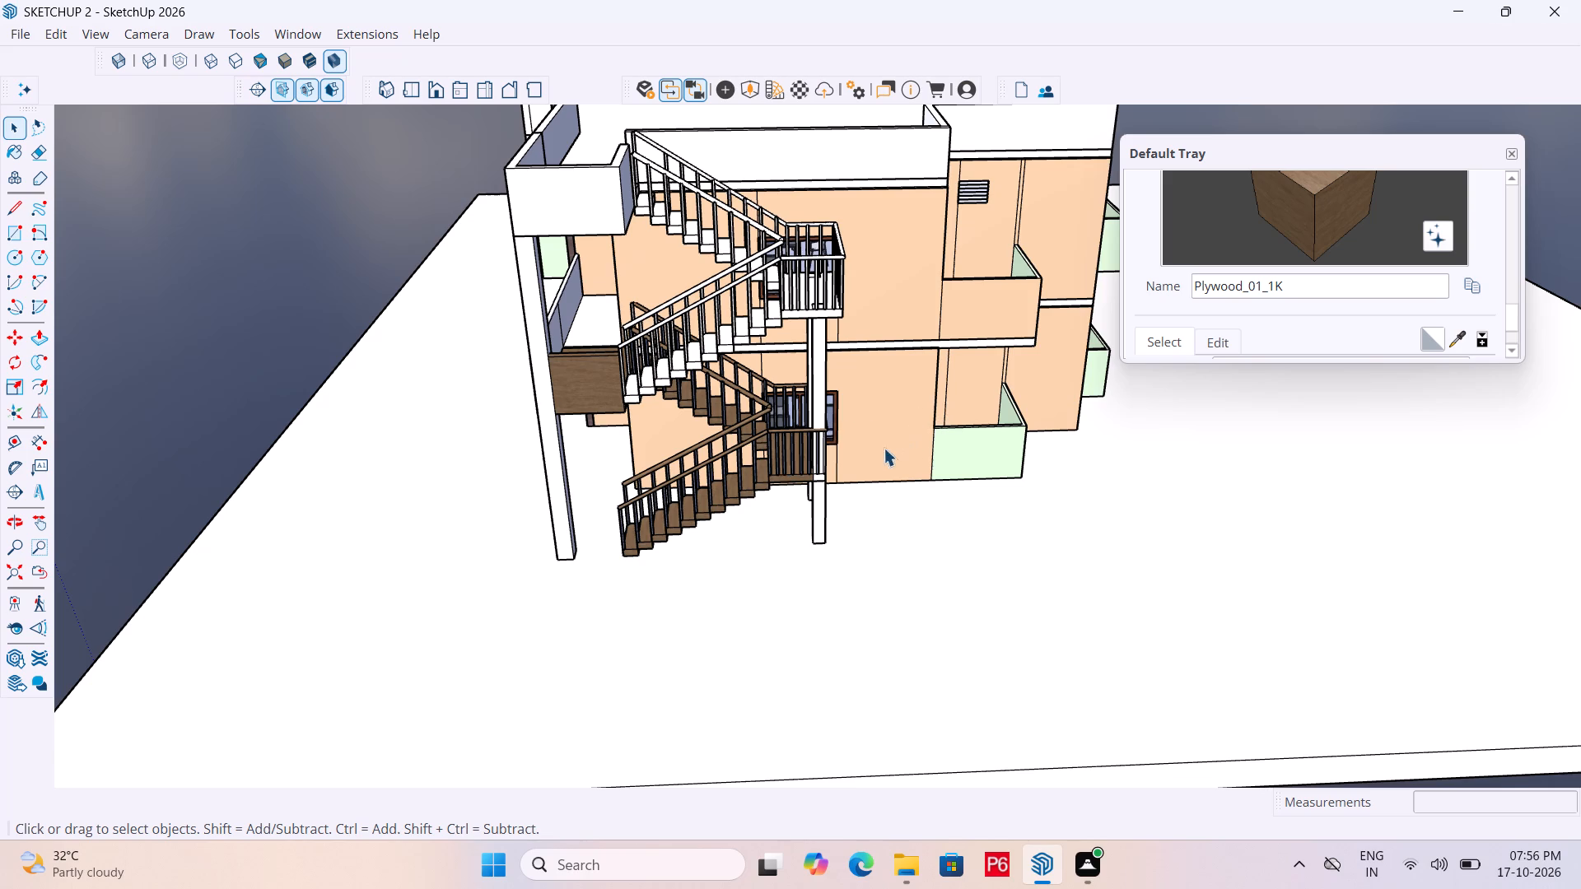
pyautogui.scroll(-1, 870, 495)
pyautogui.moveTo(844, 405); pyautogui.dragTo(1376, 421, button='middle')
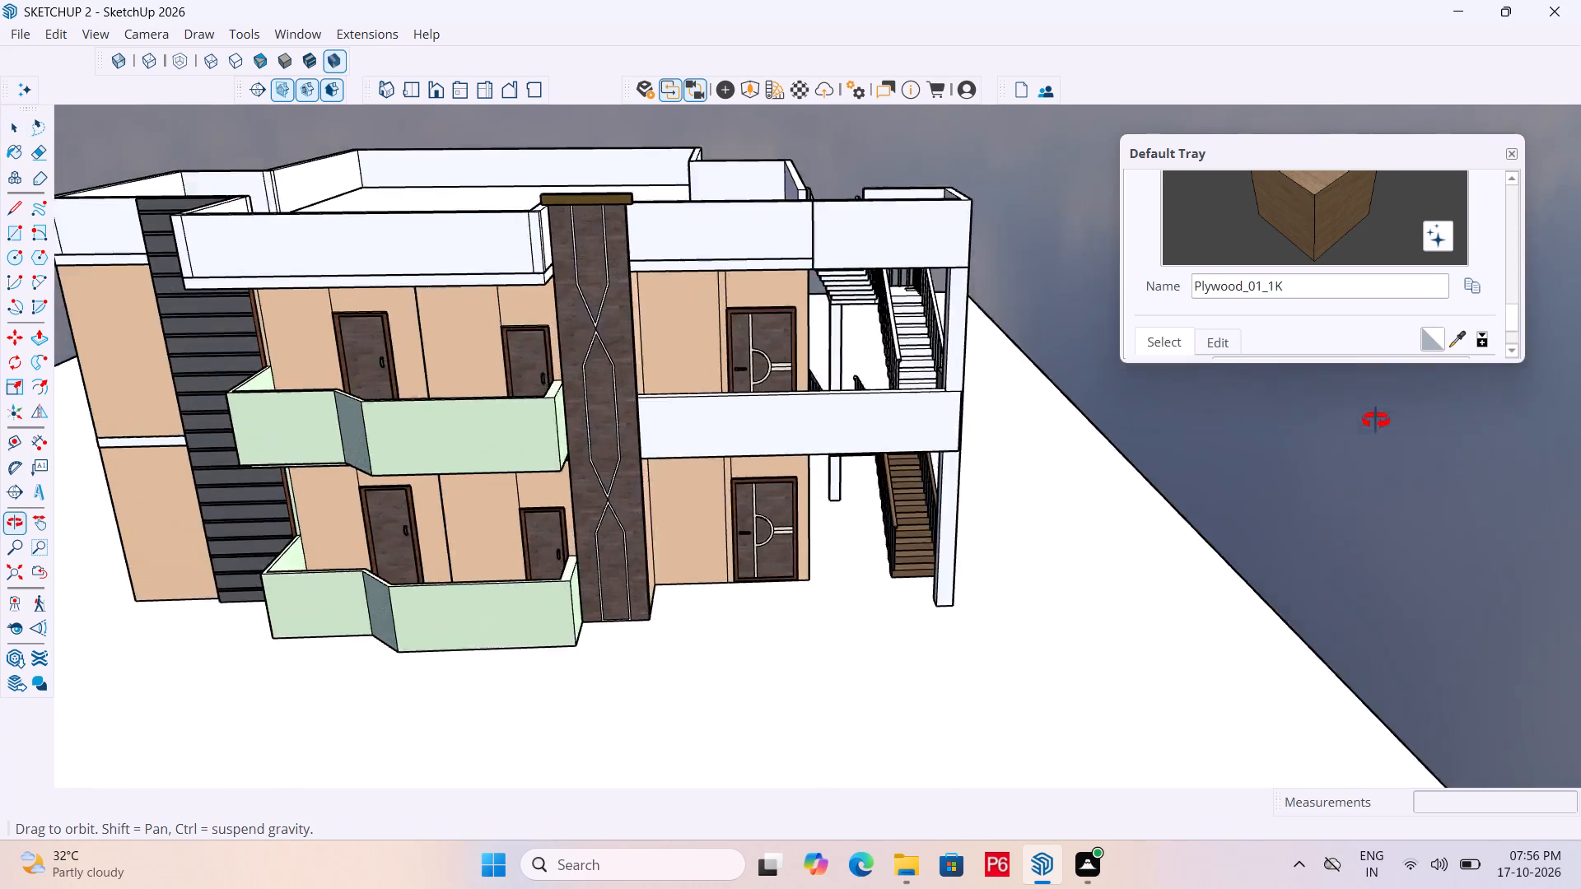
pyautogui.moveTo(1376, 421); pyautogui.dragTo(1389, 422, button='middle')
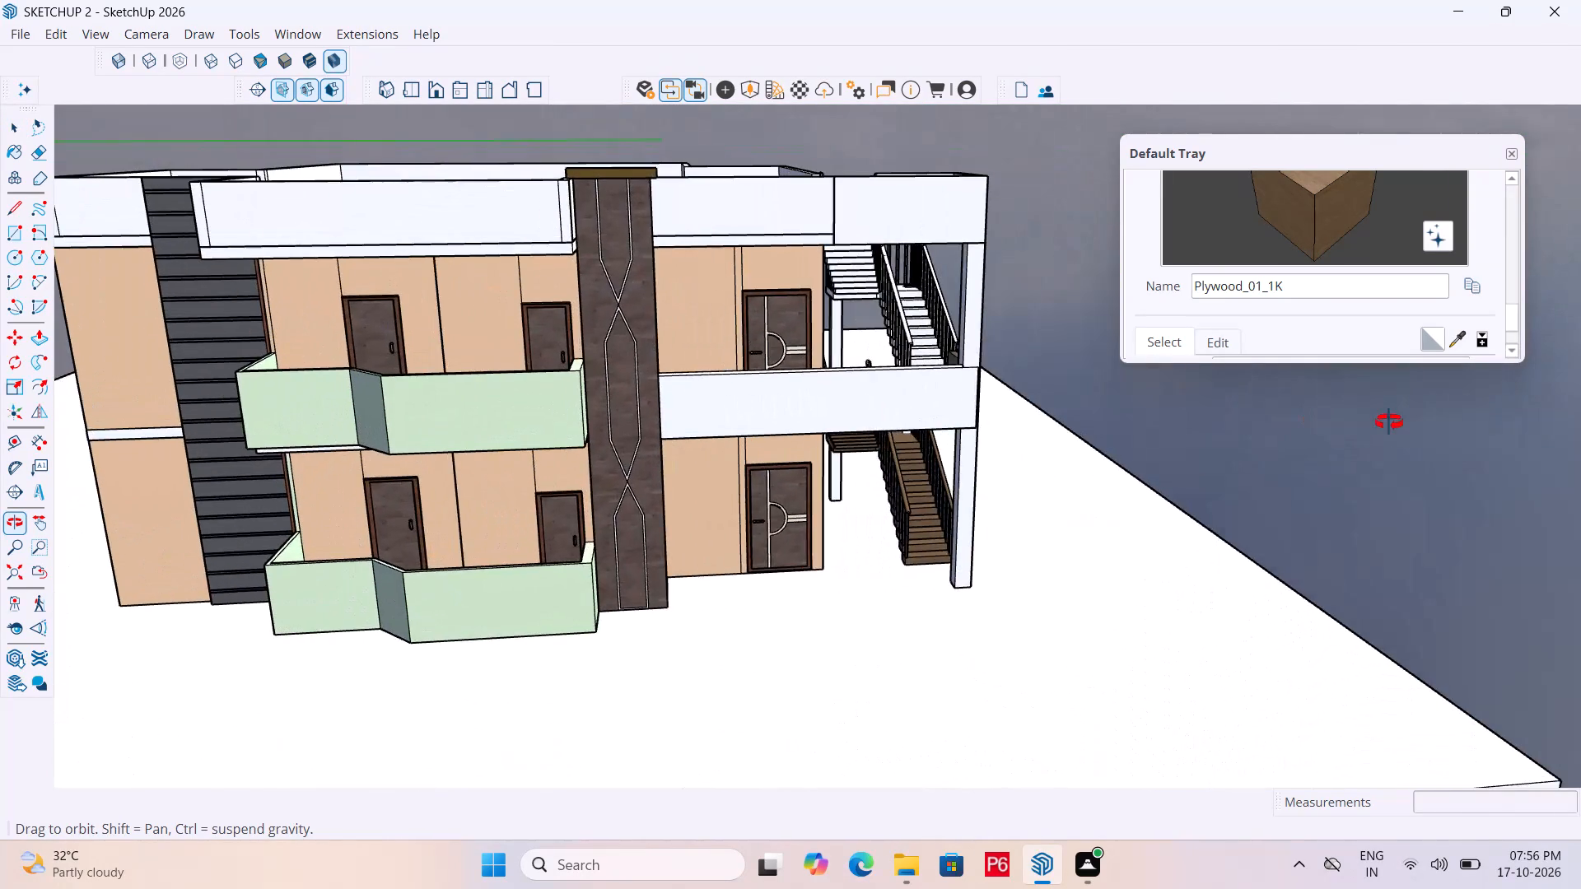
pyautogui.moveTo(1389, 422); pyautogui.dragTo(1379, 422, button='middle')
pyautogui.scroll(-4, 832, 449)
pyautogui.moveTo(463, 485); pyautogui.dragTo(206, 453, button='middle')
pyautogui.moveTo(793, 438); pyautogui.dragTo(641, 412, button='middle')
pyautogui.scroll(3, 831, 361)
pyautogui.scroll(1, 879, 269)
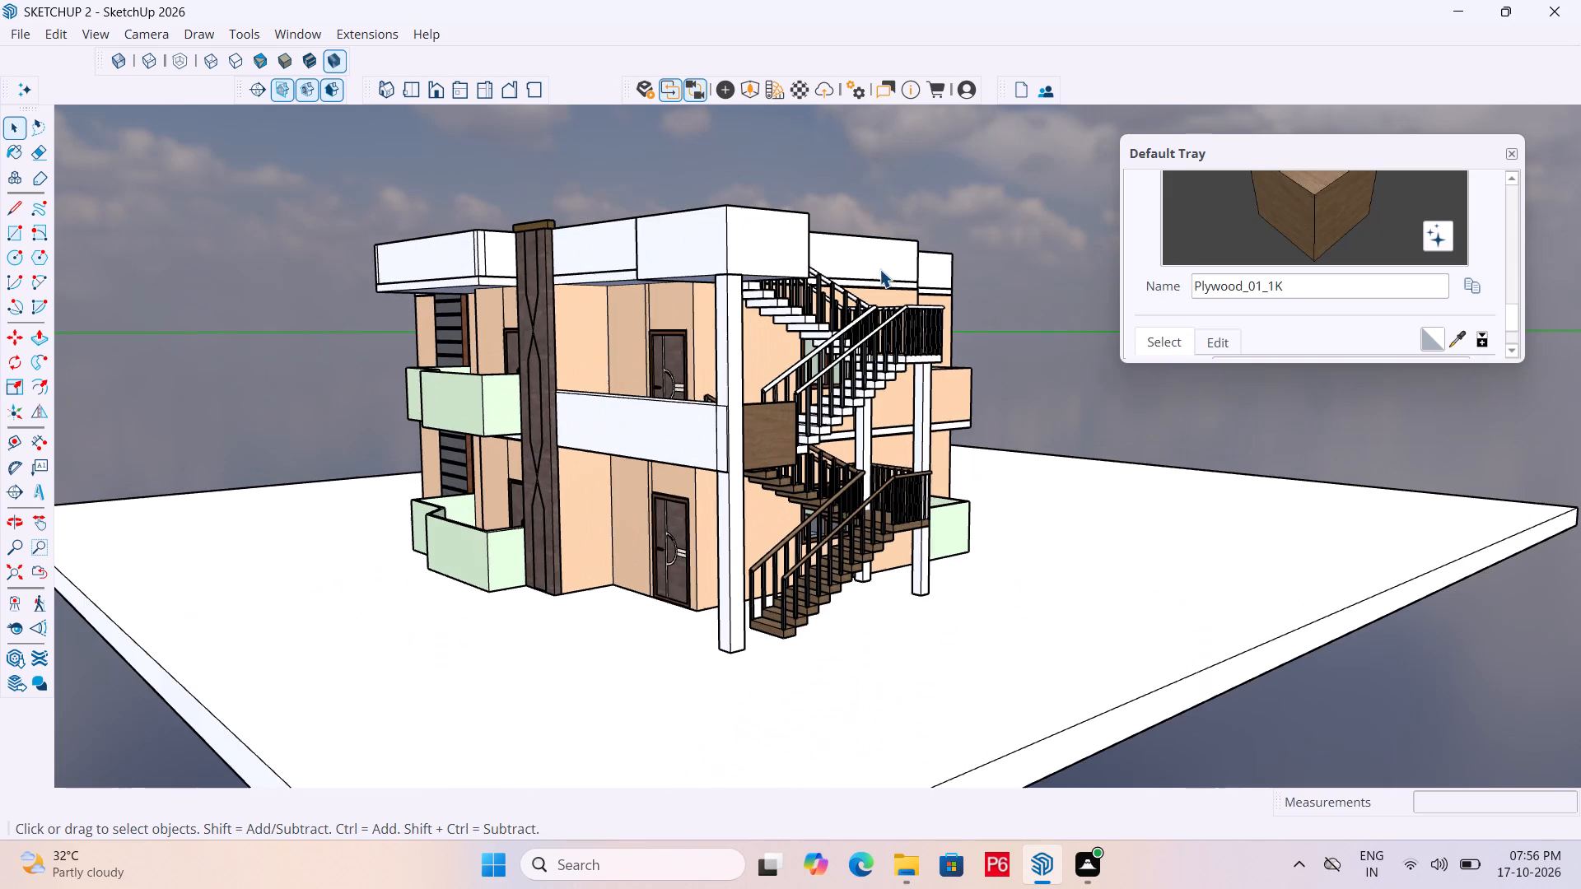
pyautogui.moveTo(877, 291); pyautogui.dragTo(877, 446, button='middle')
pyautogui.scroll(7, 877, 445)
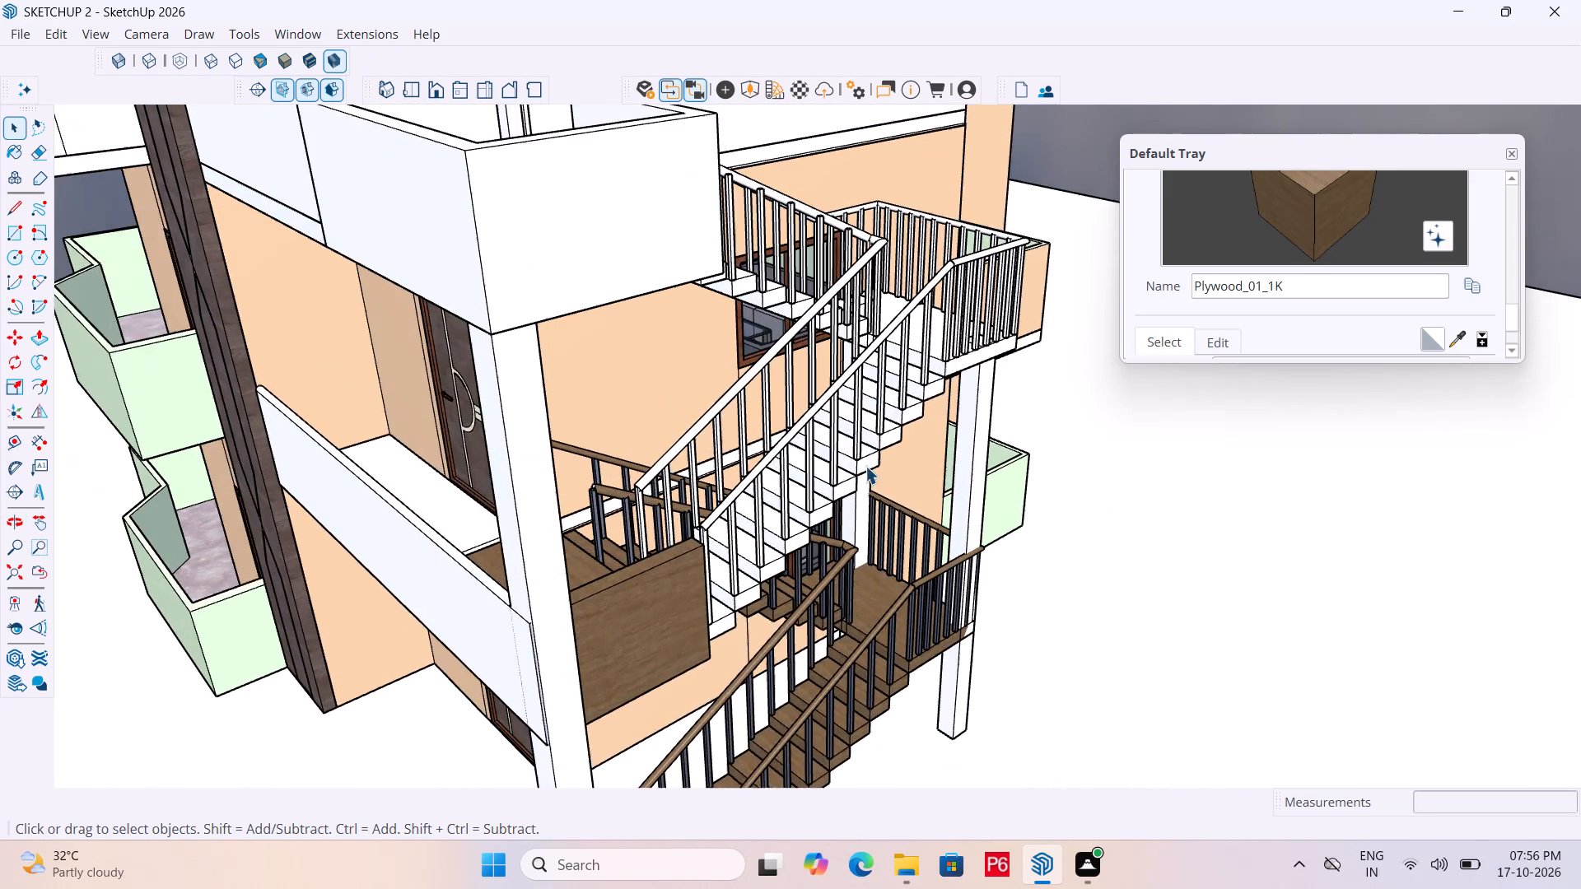
pyautogui.scroll(3, 821, 459)
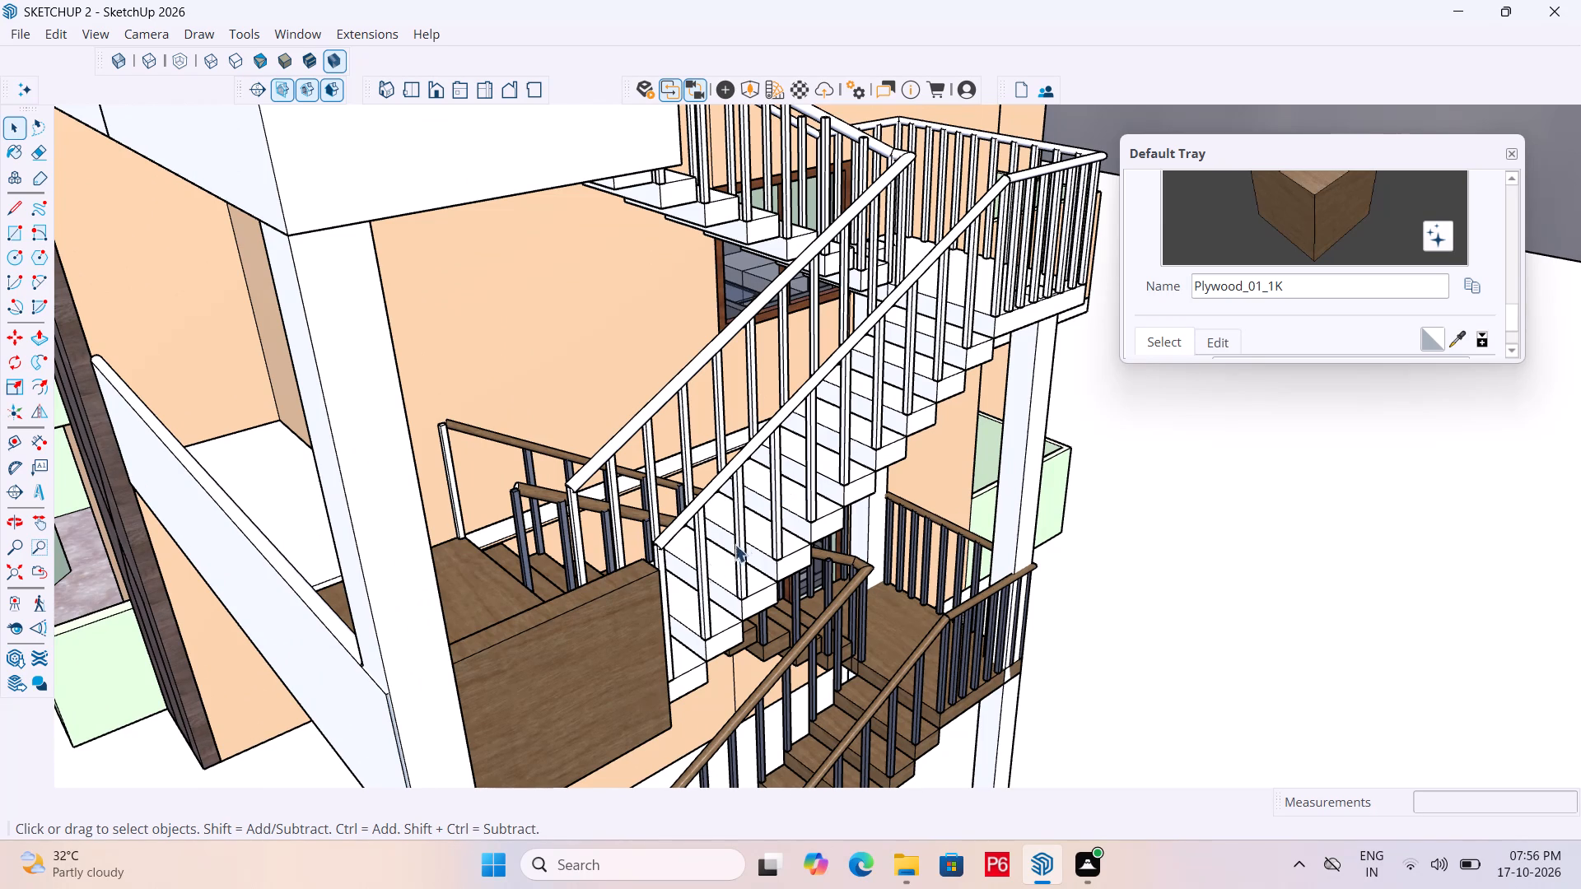
# Open the upper-storey staircase group and paint the first four outer balusters of its lower flight with Metal_06_1K.
pyautogui.scroll(3, 693, 566)
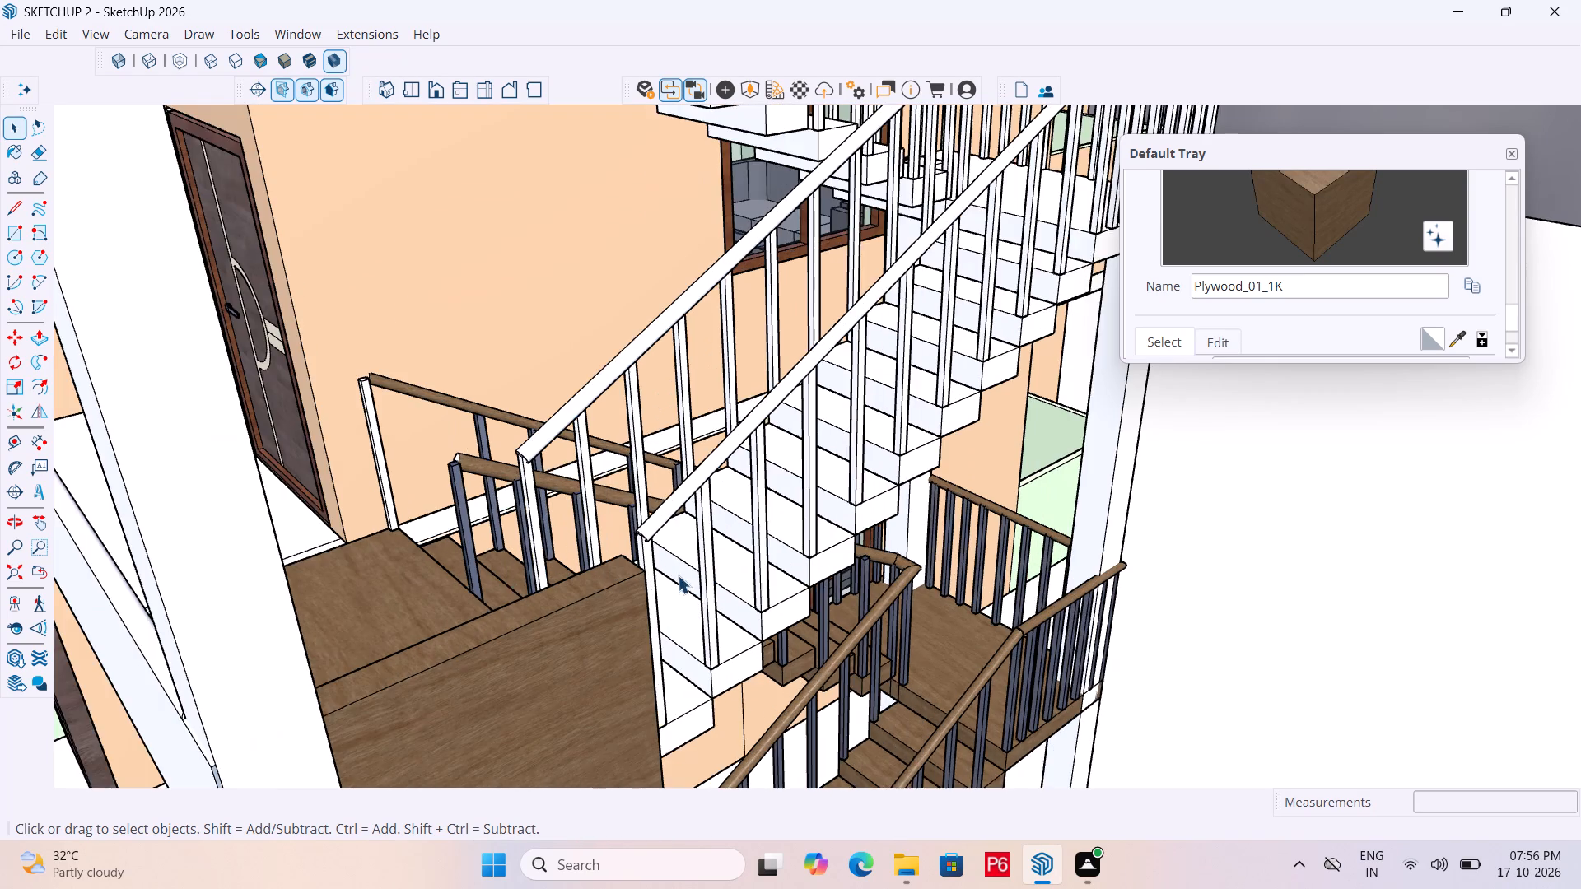
pyautogui.scroll(3, 664, 592)
pyautogui.click(643, 554)
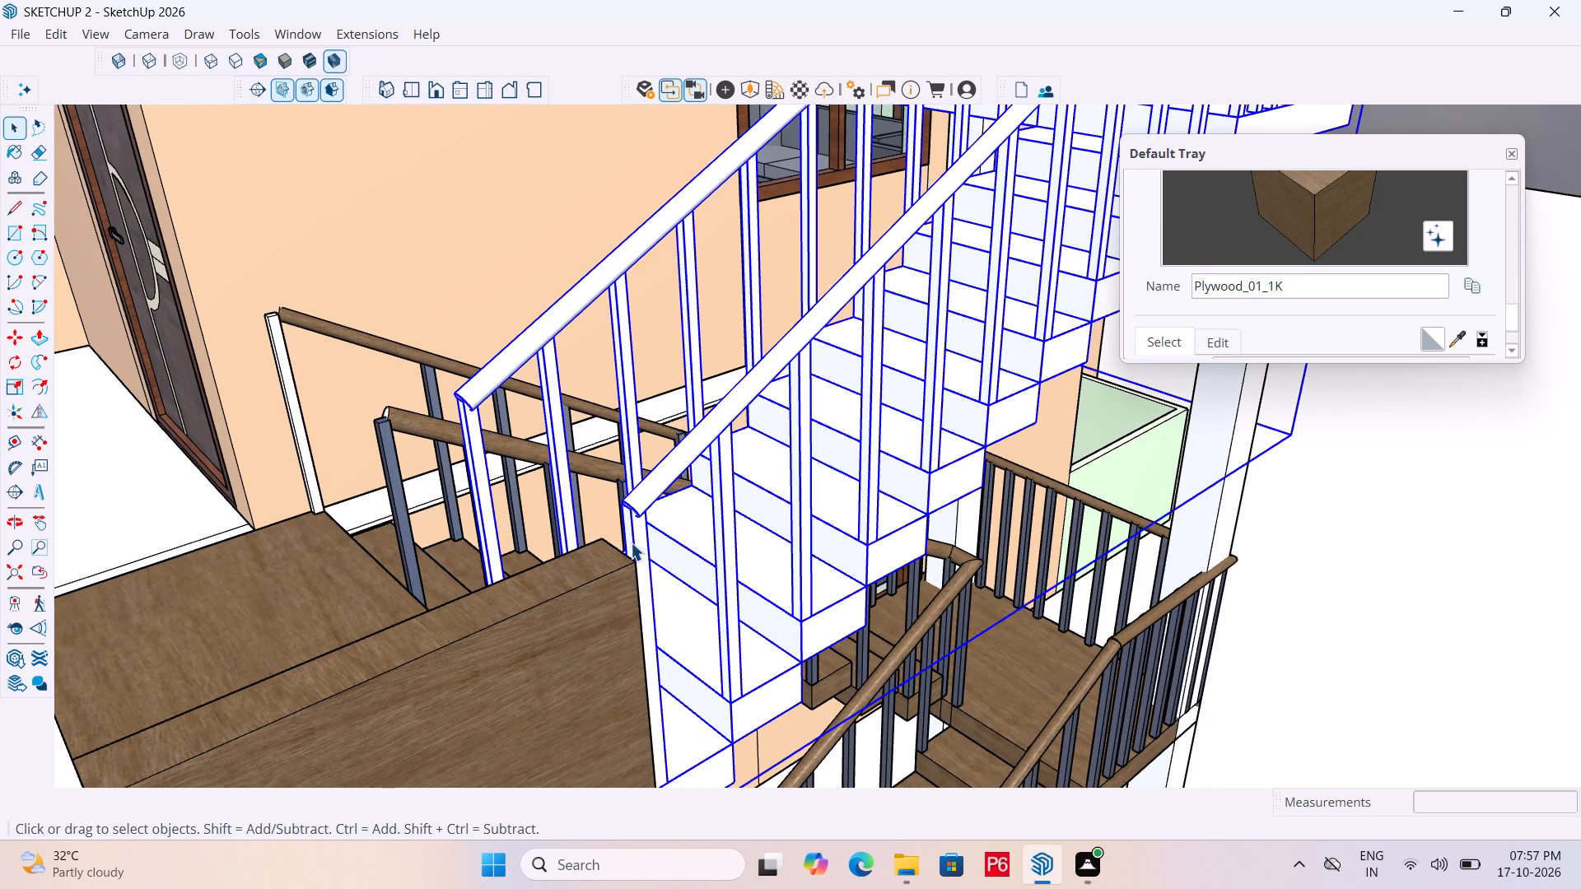
pyautogui.doubleClick(631, 542)
pyautogui.click(639, 533)
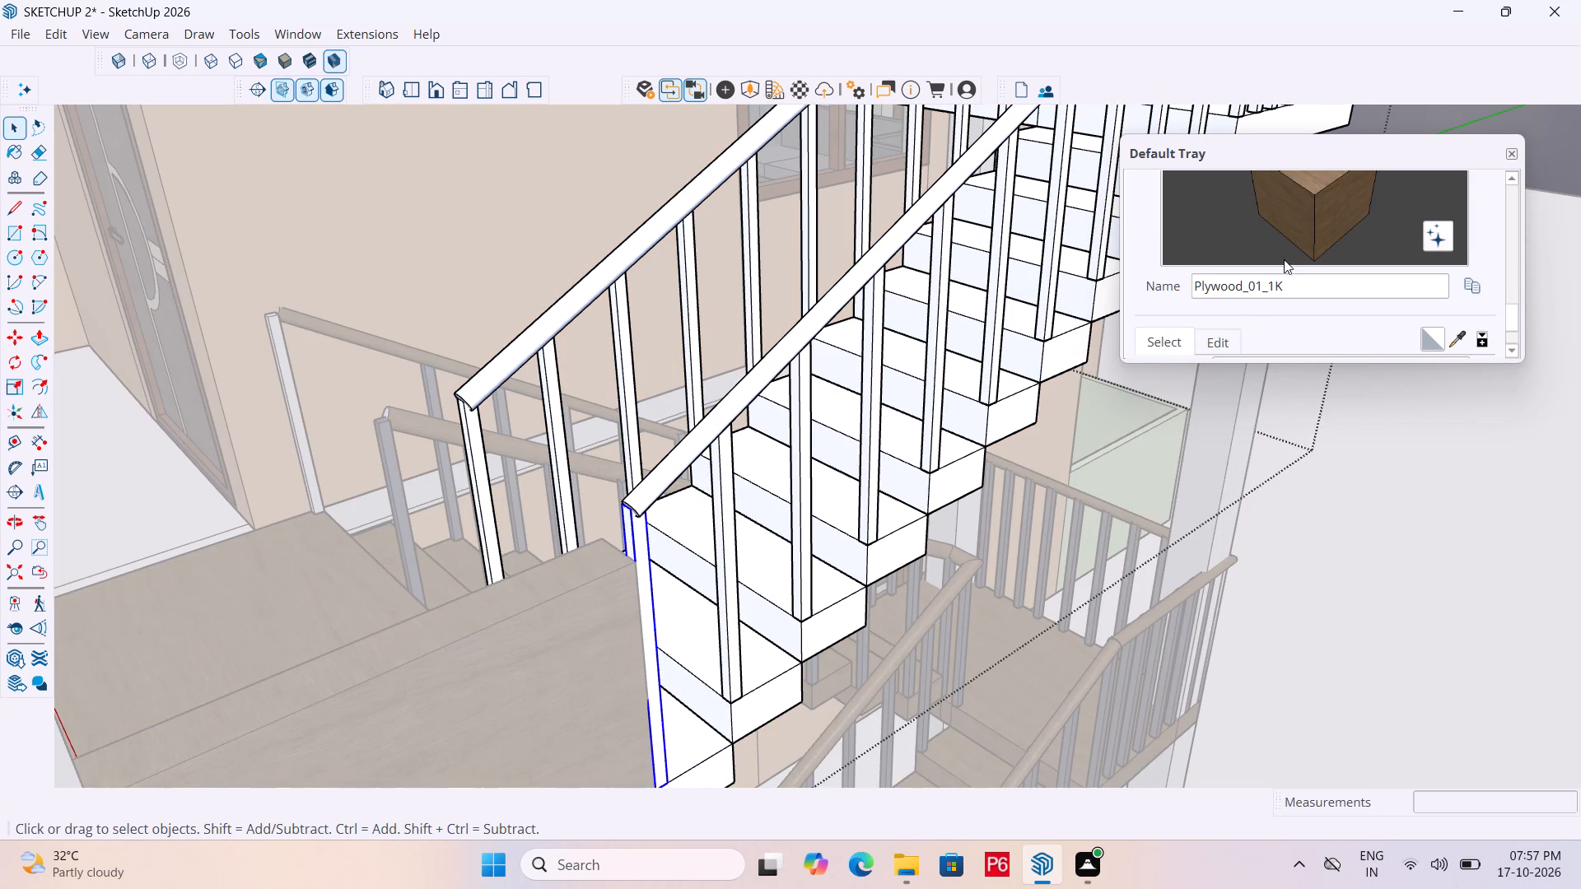
pyautogui.scroll(-5, 1285, 260)
pyautogui.click(1329, 263)
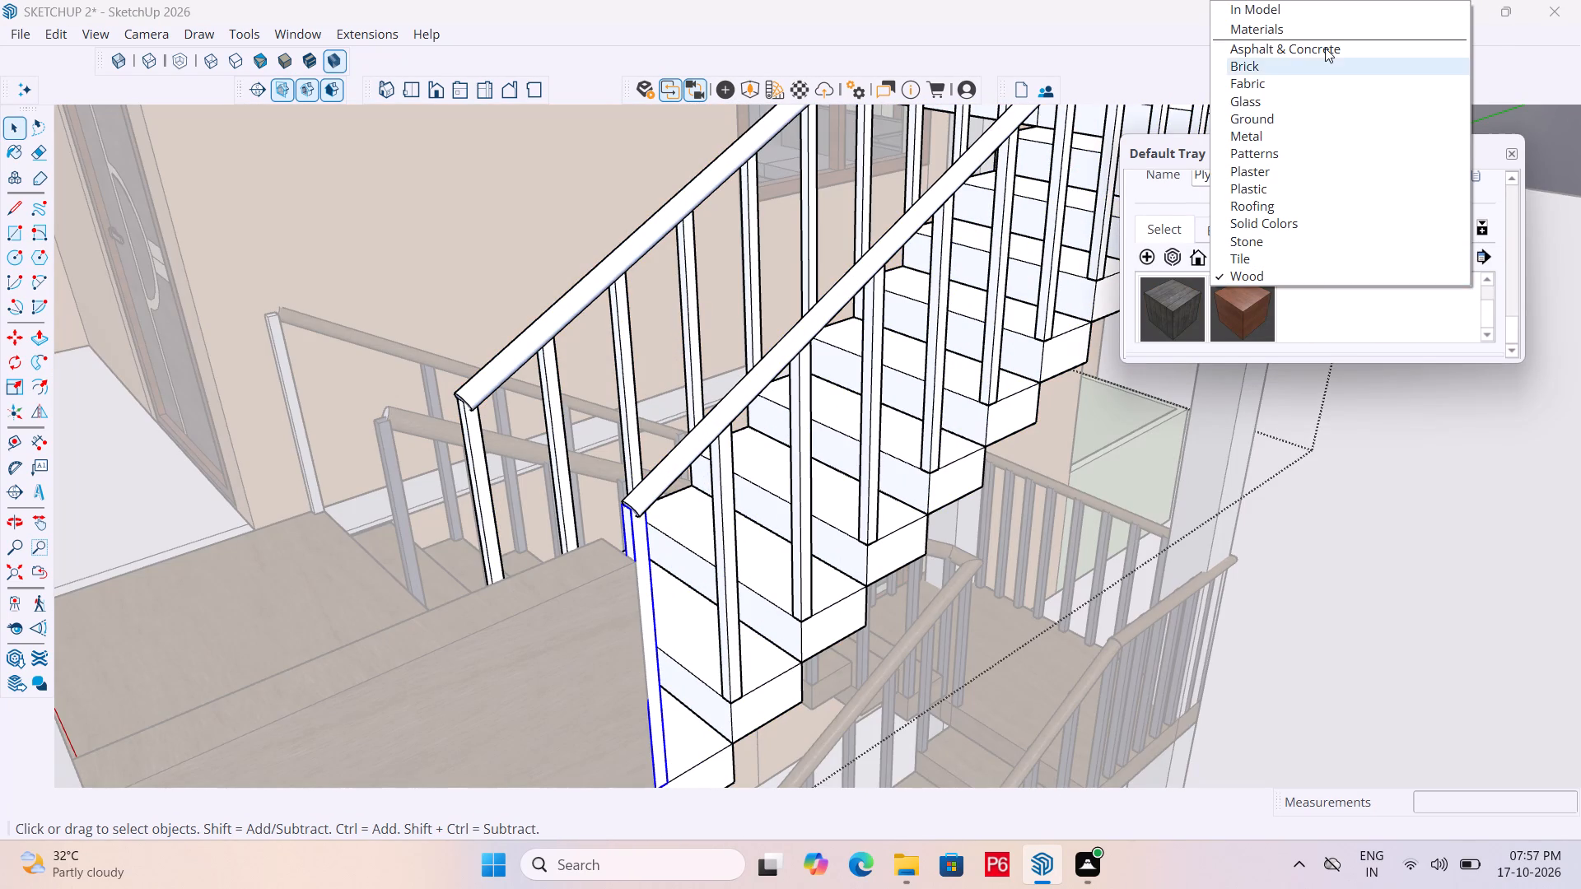
pyautogui.click(1285, 140)
pyautogui.click(1172, 297)
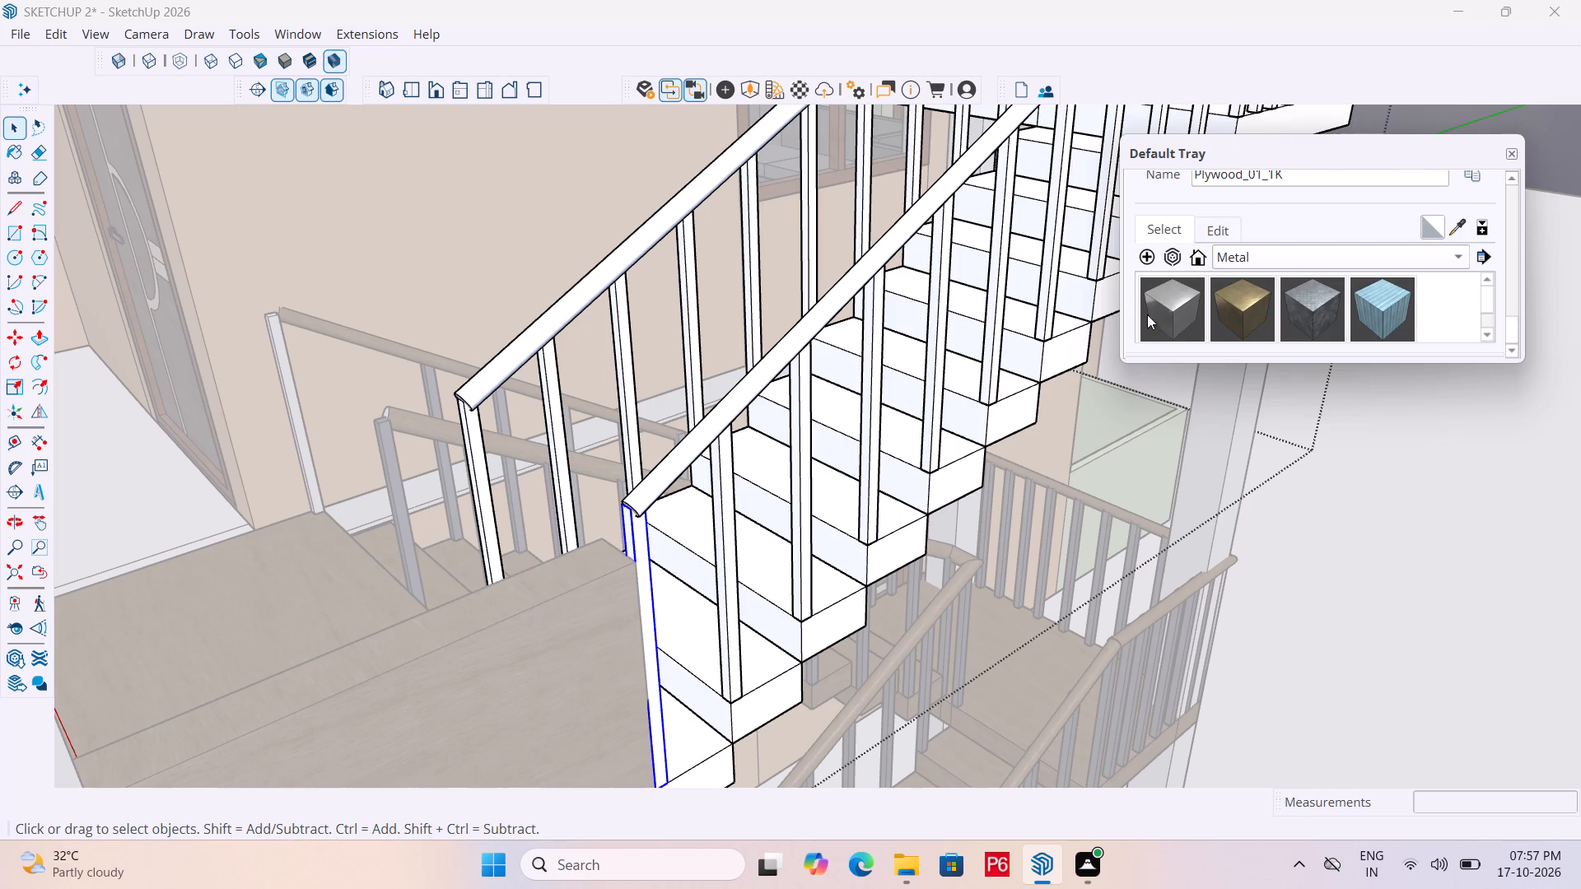
pyautogui.scroll(4, 676, 511)
pyautogui.click(603, 544)
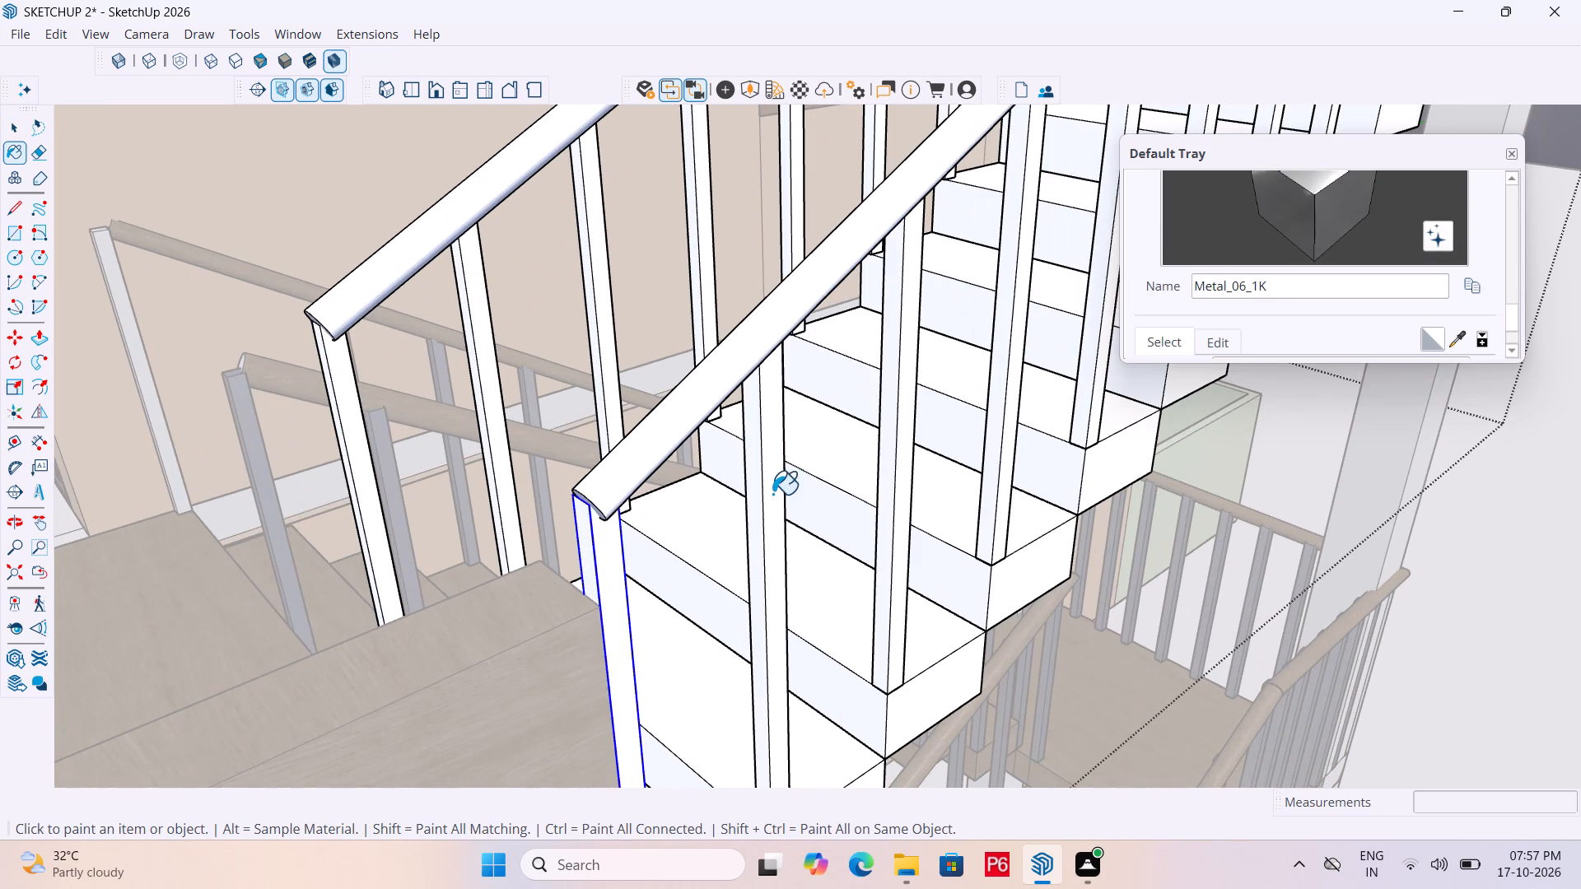
pyautogui.click(772, 494)
pyautogui.moveTo(896, 440); pyautogui.dragTo(909, 427)
pyautogui.click(995, 419)
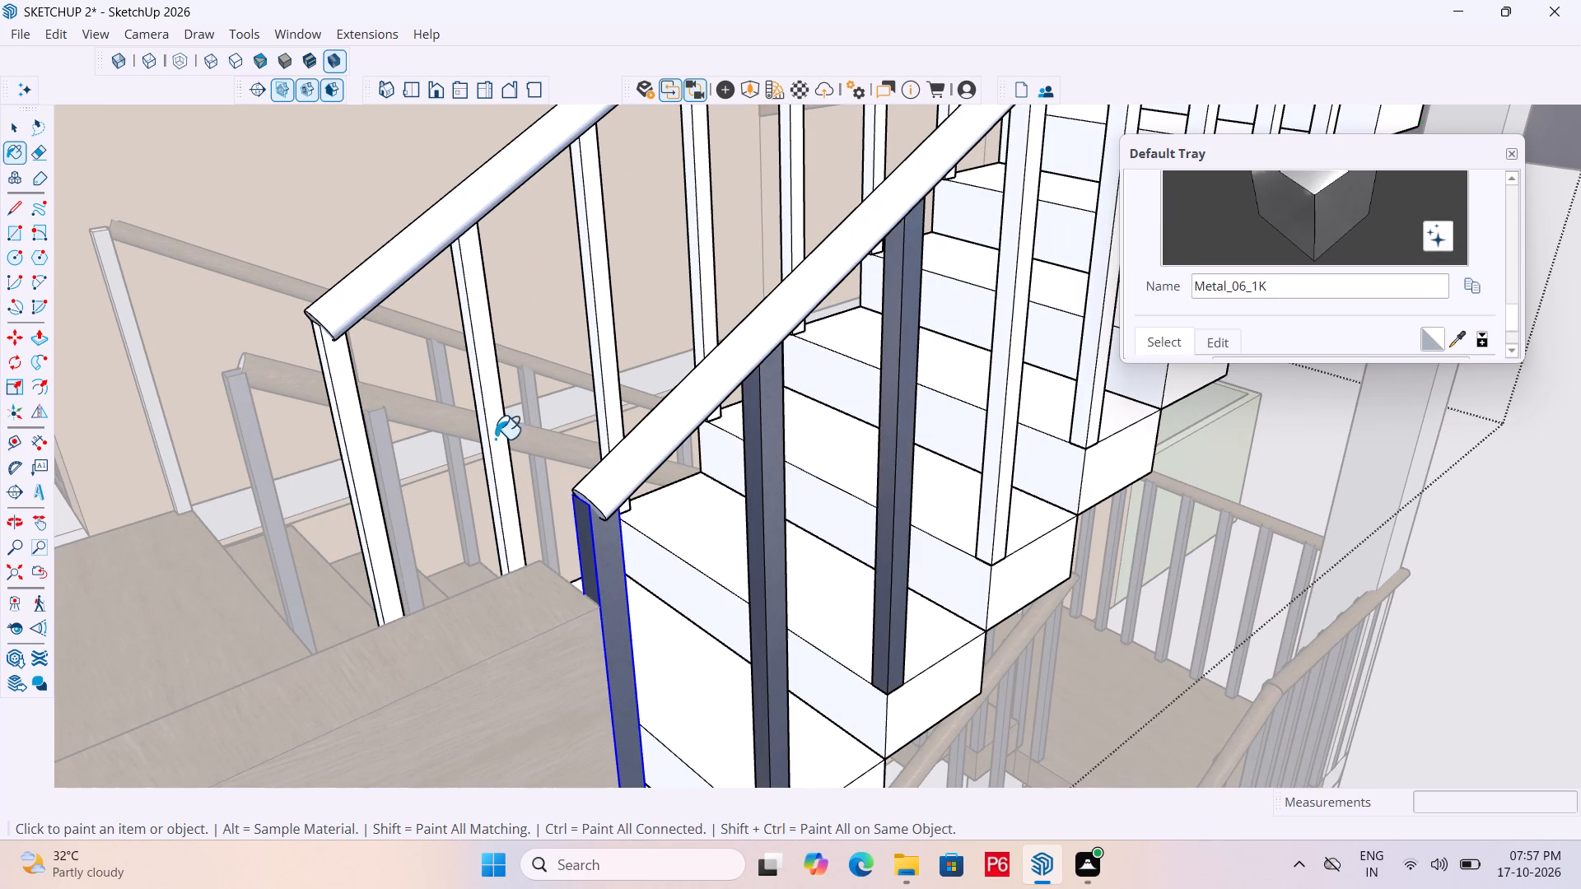
# Paint the first three inner balusters of the upper-storey staircase's lower flight with Metal_06_1K.
pyautogui.moveTo(350, 441); pyautogui.dragTo(359, 435)
pyautogui.moveTo(479, 373); pyautogui.dragTo(492, 364)
pyautogui.click(598, 291)
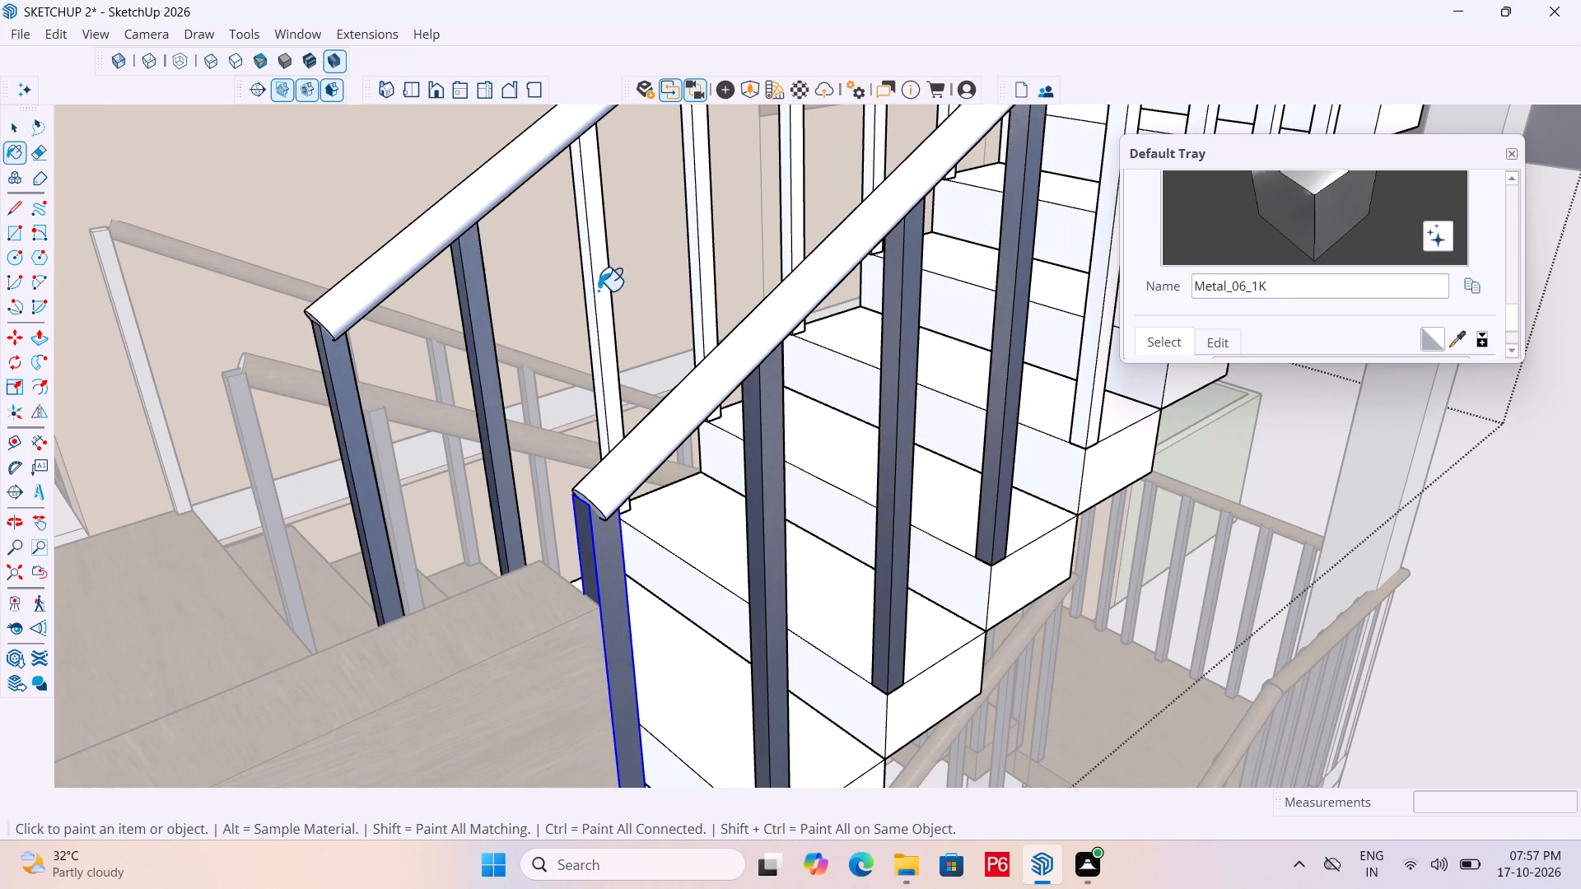
# Paint the next four outer balusters of the upper-storey staircase's lower flight with Metal_06_1K.
pyautogui.scroll(-5, 413, 477)
pyautogui.moveTo(810, 206); pyautogui.dragTo(686, 277, button='middle')
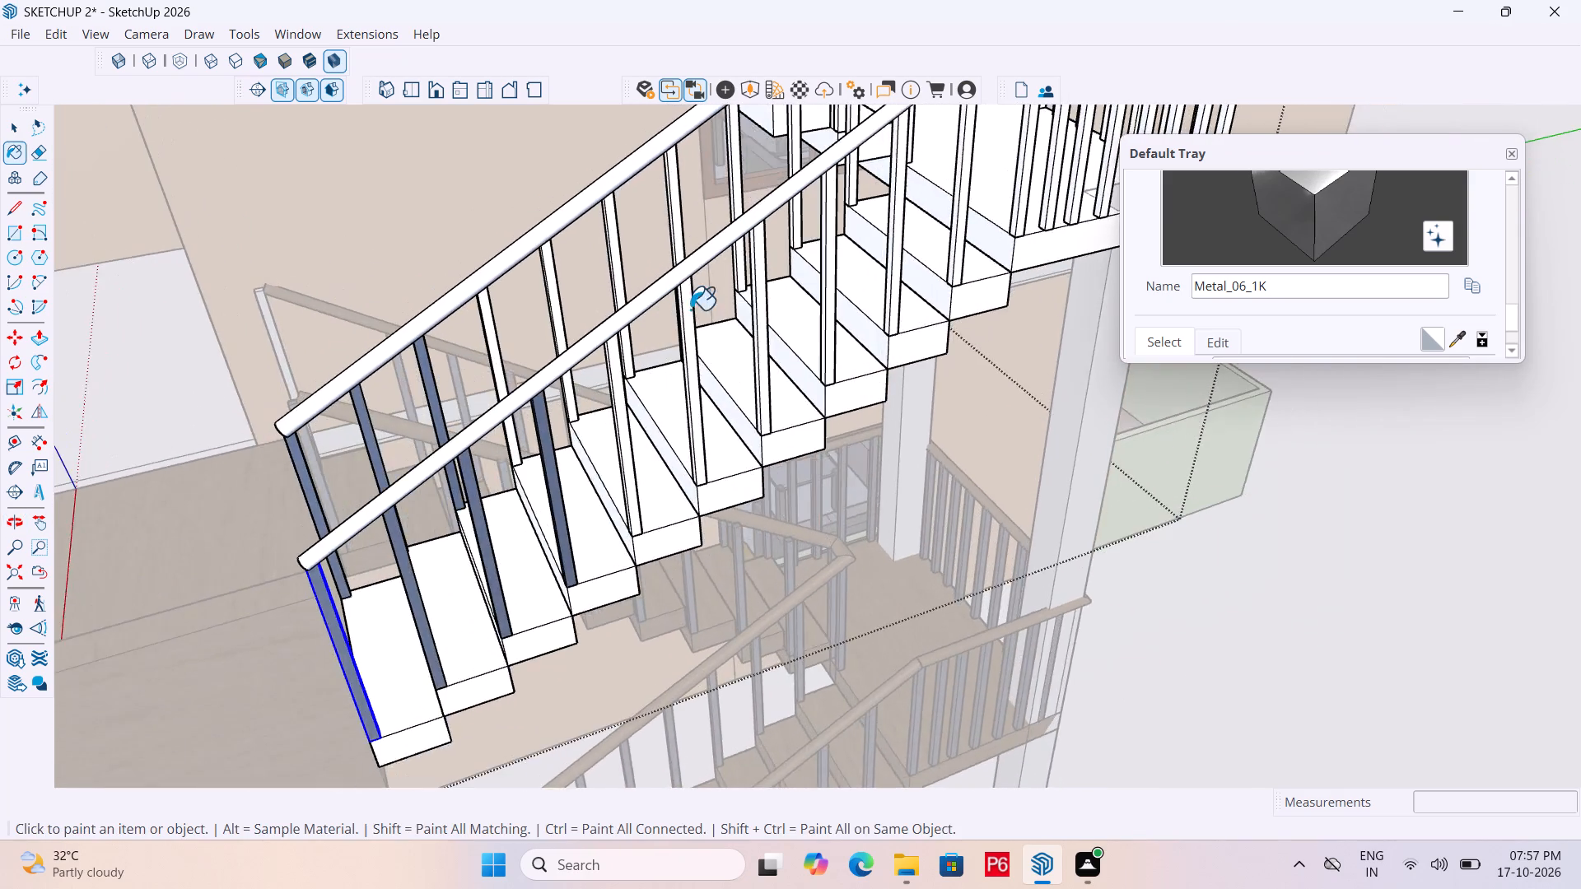
pyautogui.scroll(4, 672, 398)
pyautogui.click(588, 440)
pyautogui.moveTo(705, 398); pyautogui.dragTo(708, 390)
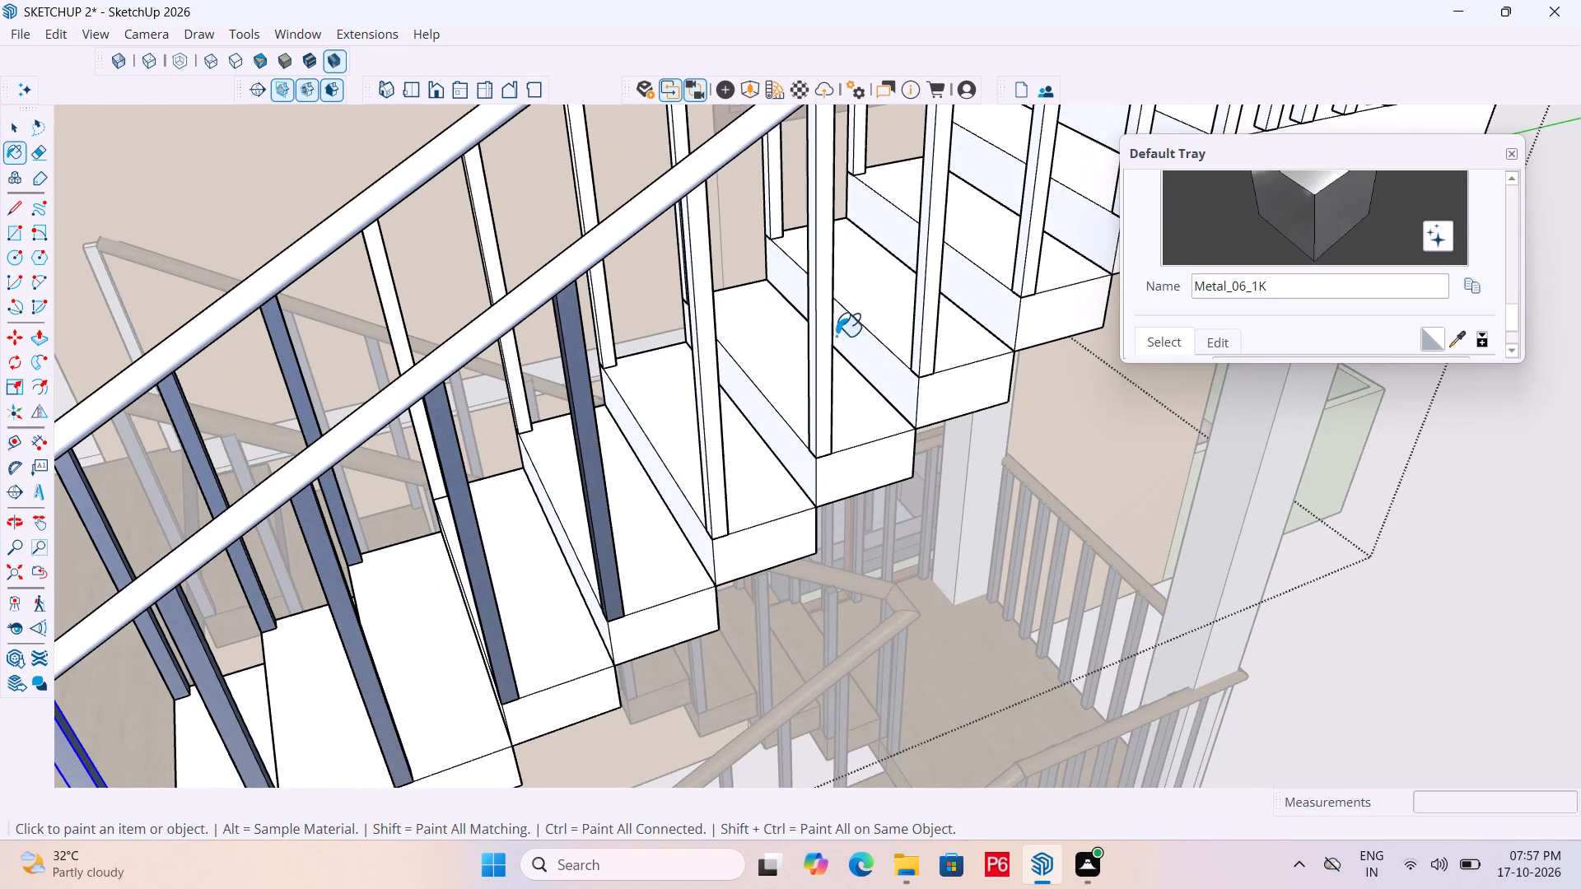
pyautogui.moveTo(822, 347); pyautogui.dragTo(826, 339)
pyautogui.click(926, 299)
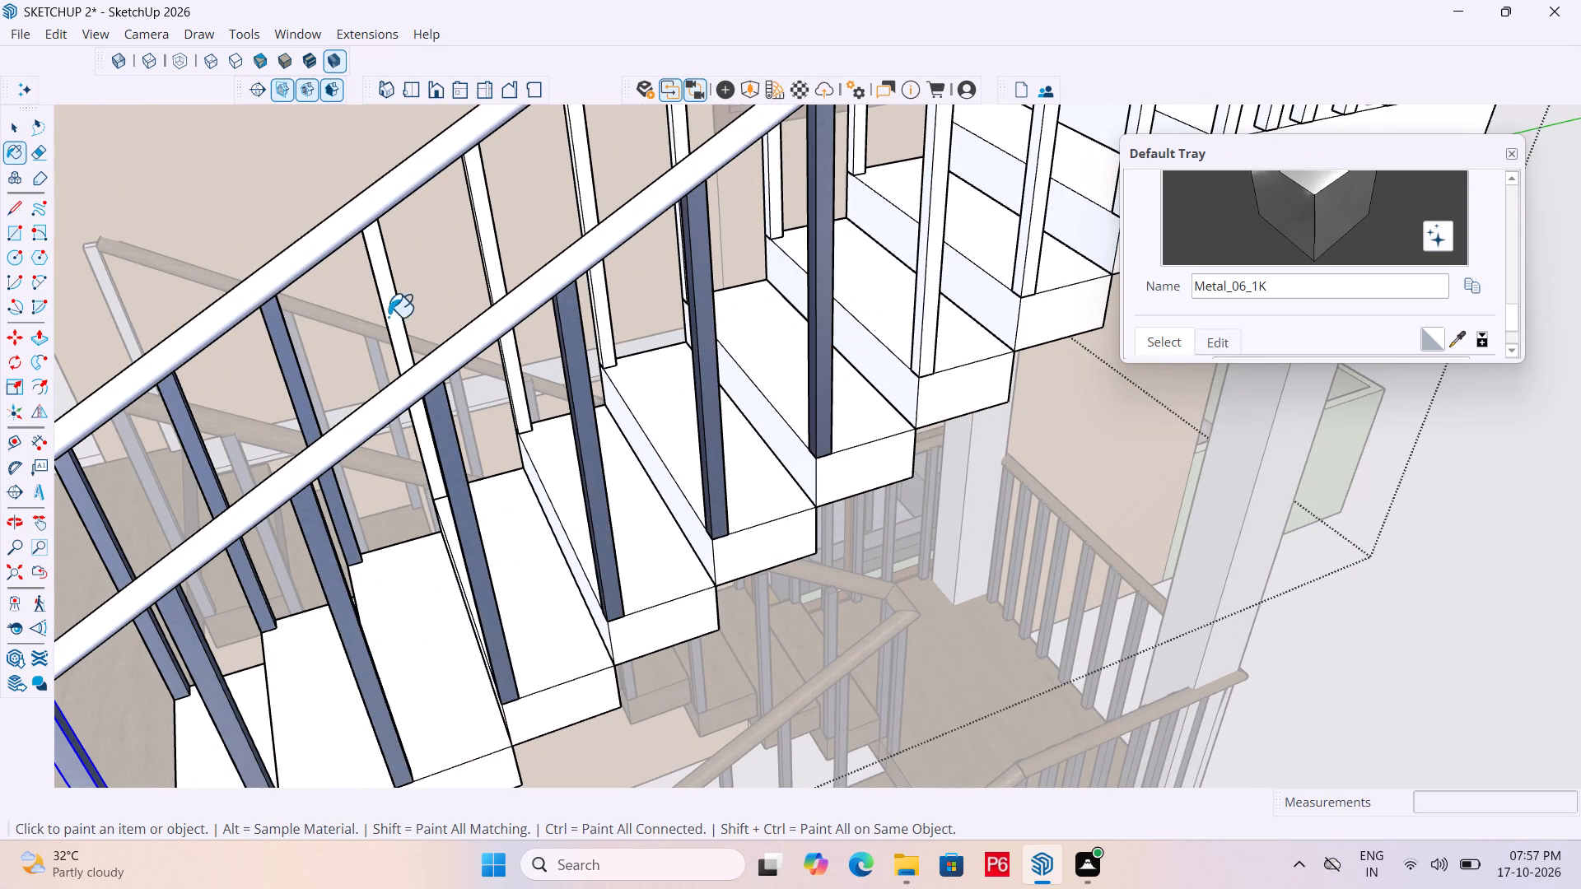
# Paint the next three inner balusters of the lower flight with Metal_06_1K.
pyautogui.click(392, 314)
pyautogui.moveTo(490, 254); pyautogui.dragTo(504, 243)
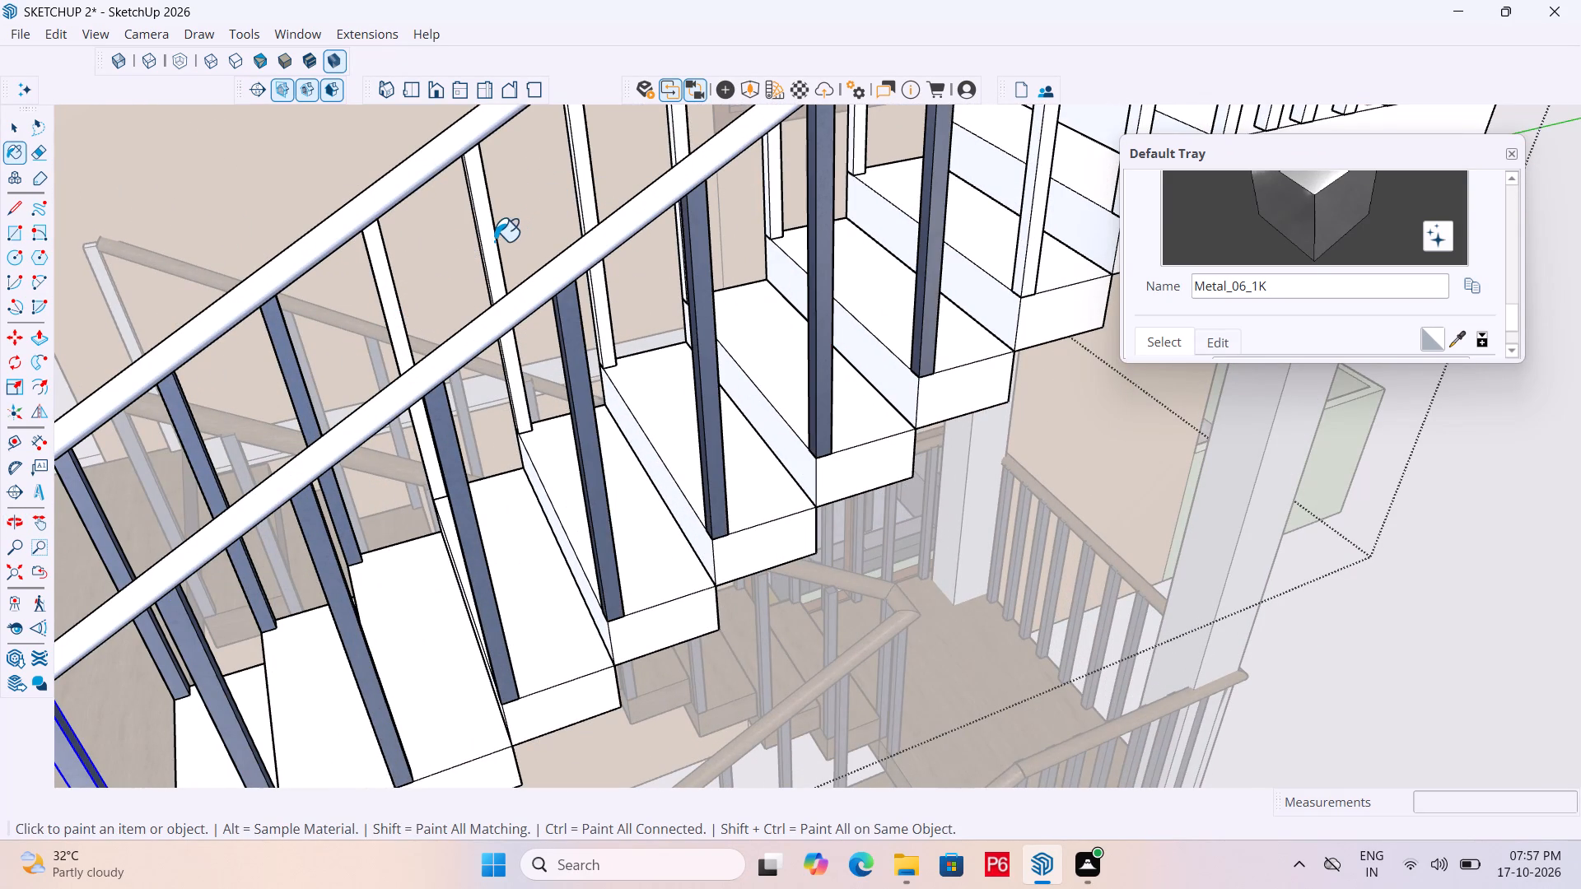
pyautogui.click(490, 244)
pyautogui.click(585, 177)
# Paint the last three outer balusters of the lower flight, up to the landing corner, with Metal_06_1K.
pyautogui.scroll(-6, 430, 451)
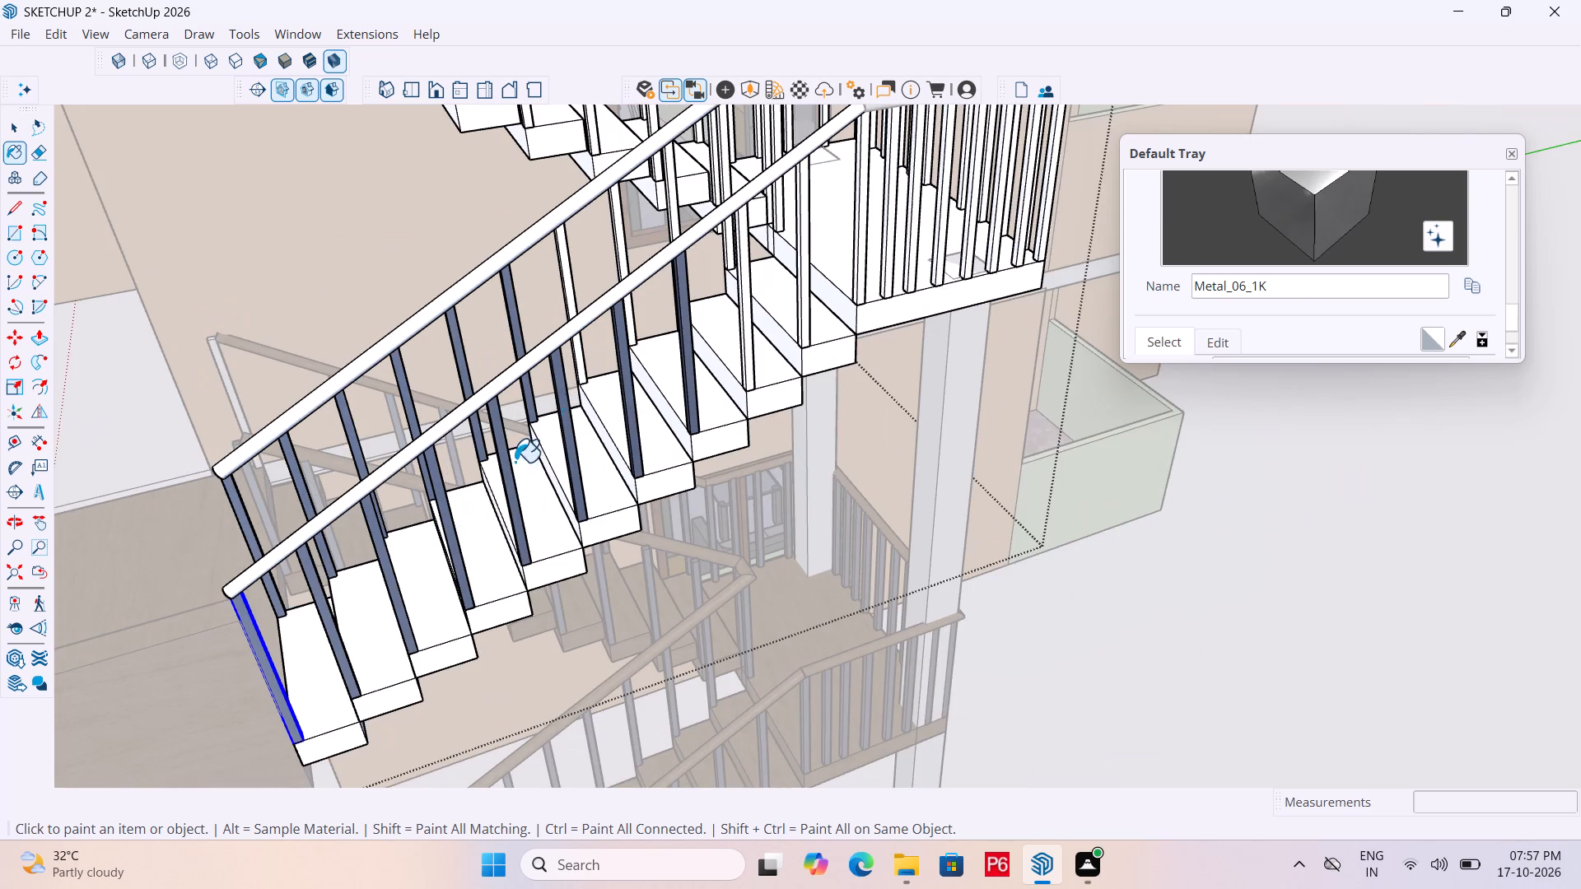
pyautogui.scroll(-3, 752, 253)
pyautogui.scroll(12, 830, 201)
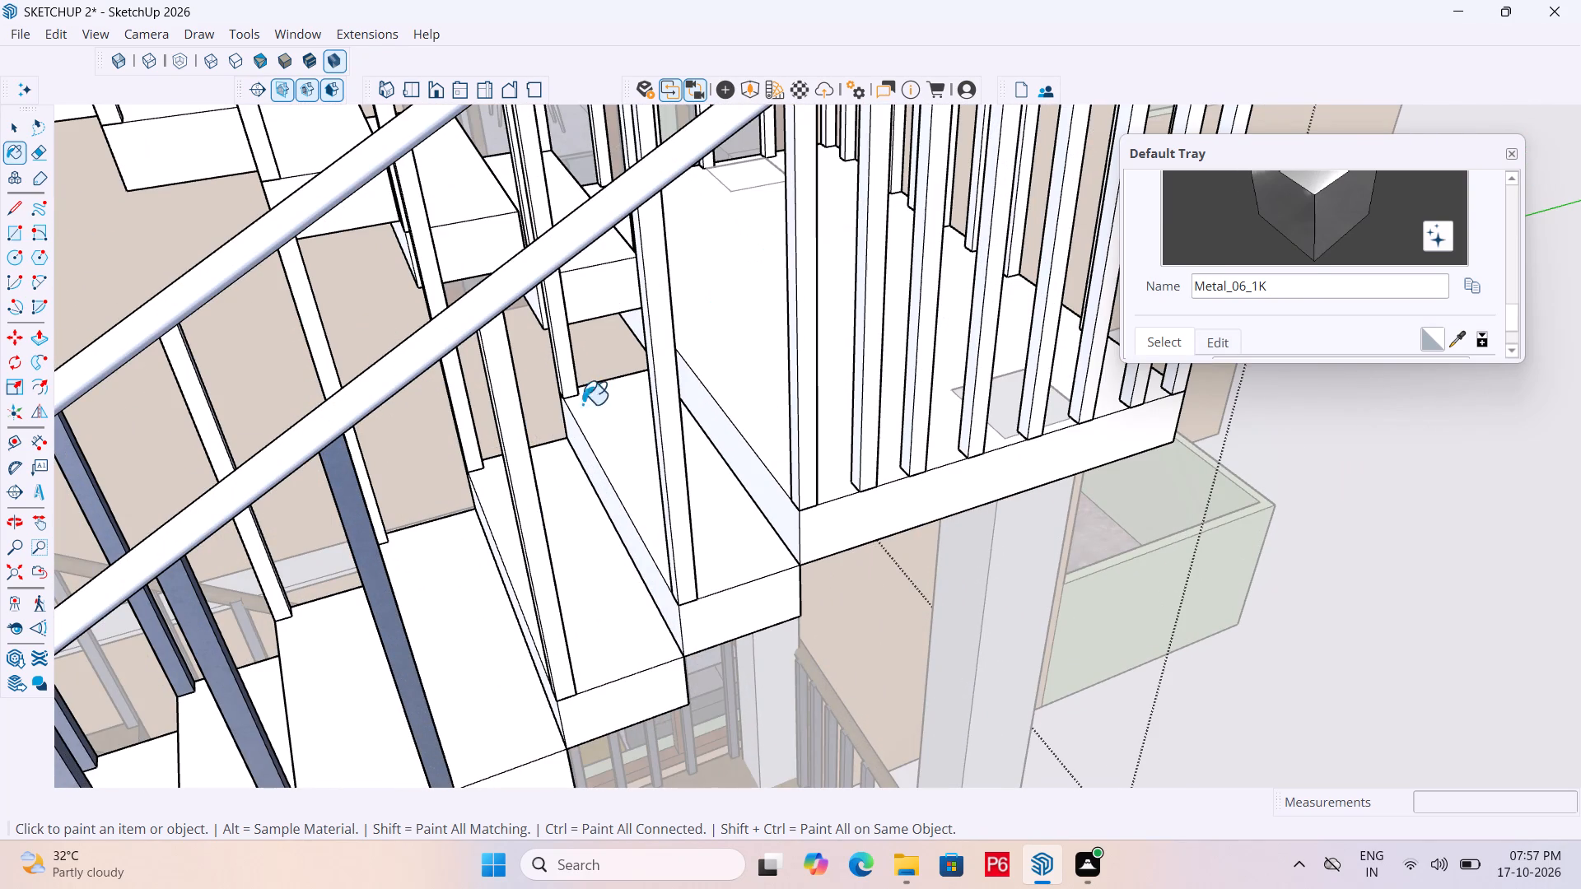
pyautogui.click(454, 460)
pyautogui.click(649, 403)
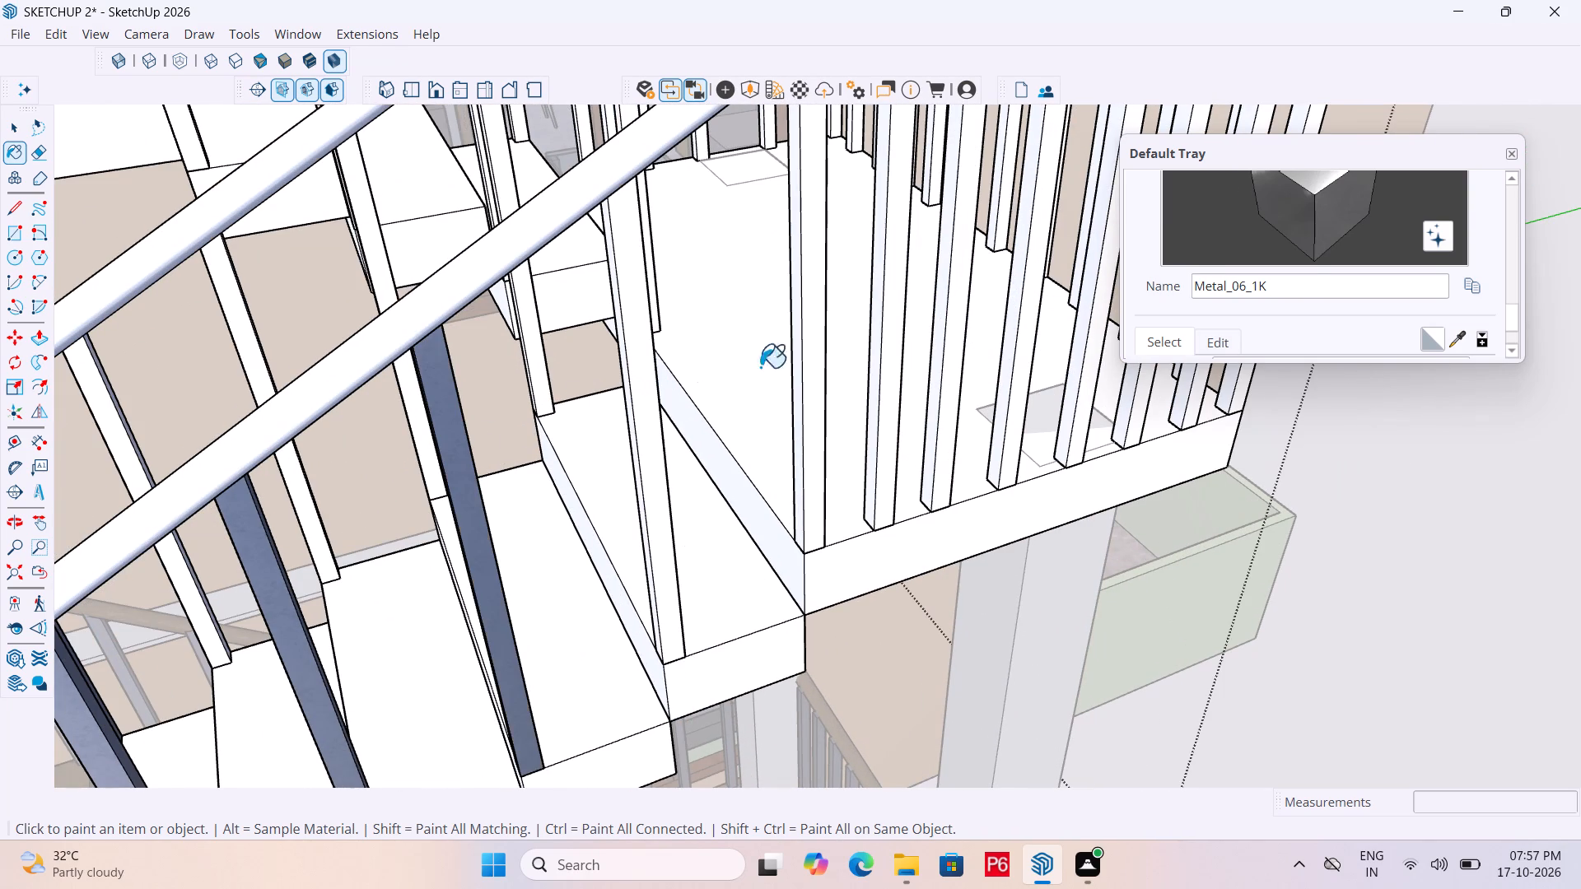
pyautogui.click(800, 366)
# Paint the remaining inner balusters of the lower flight, up to the handrail turn at the landing, with Metal_06_1K.
pyautogui.scroll(-7, 863, 387)
pyautogui.scroll(-3, 700, 435)
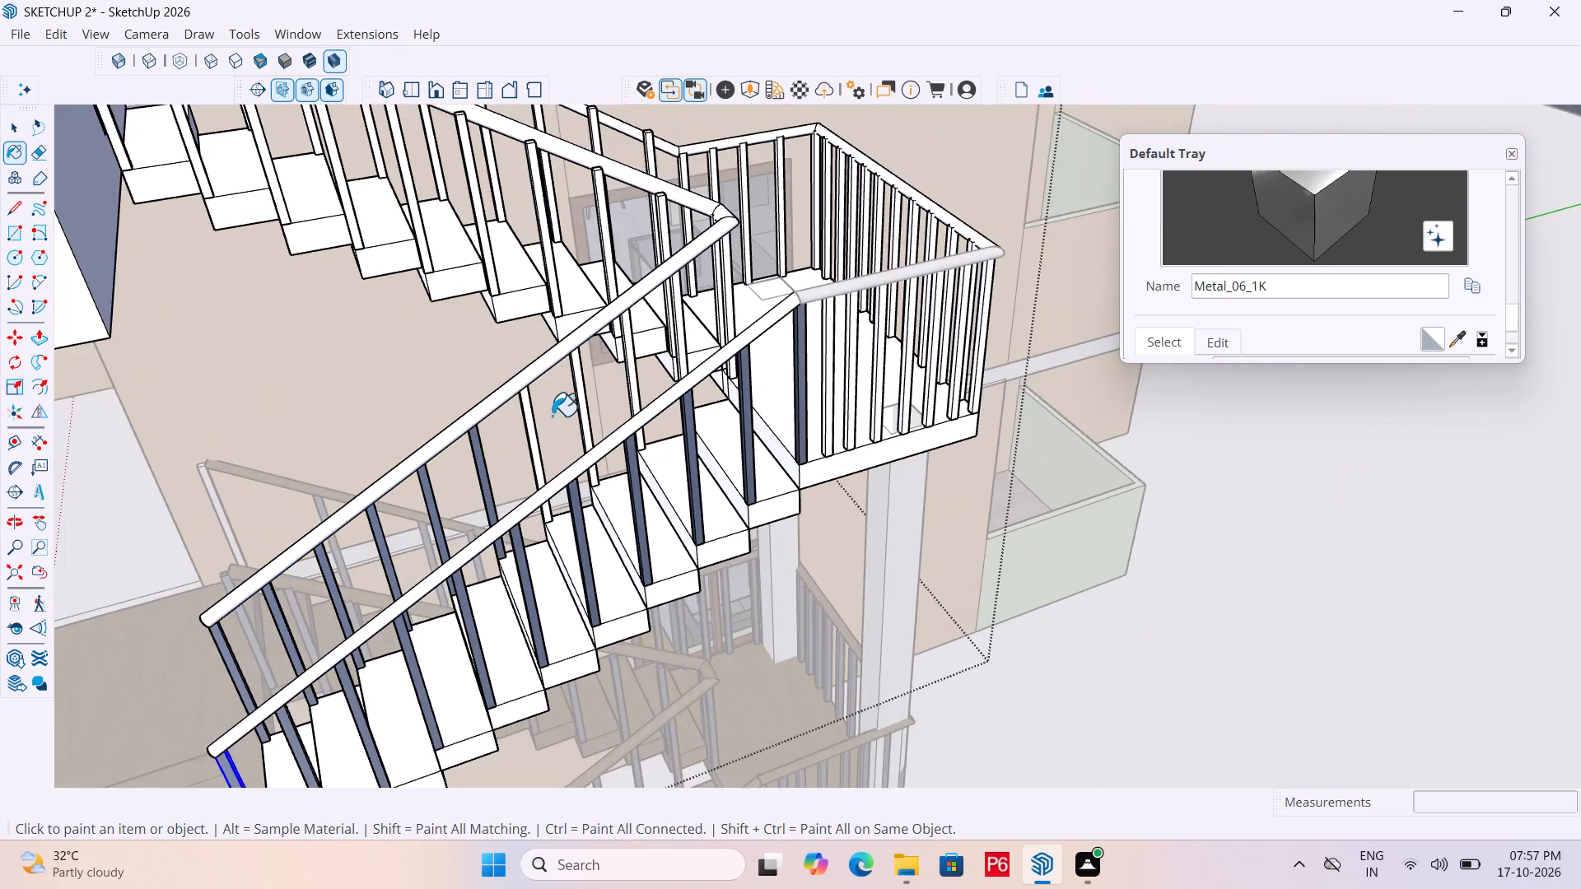
pyautogui.scroll(6, 557, 404)
pyautogui.moveTo(473, 470); pyautogui.dragTo(473, 462)
pyautogui.click(608, 394)
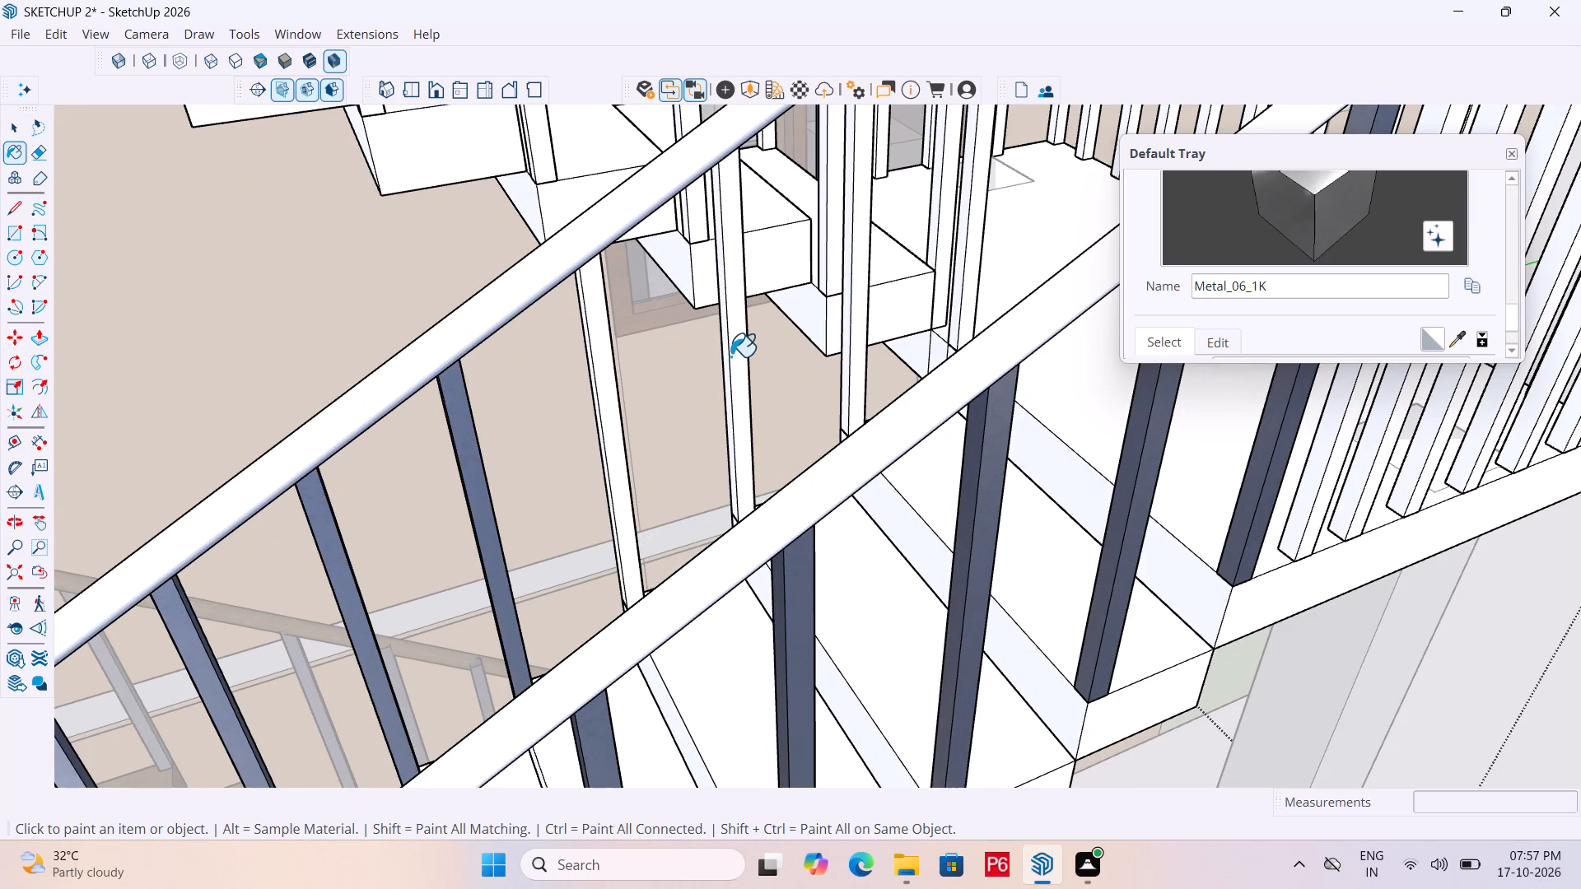
pyautogui.click(730, 356)
pyautogui.scroll(-6, 482, 505)
pyautogui.scroll(5, 688, 326)
pyautogui.click(502, 421)
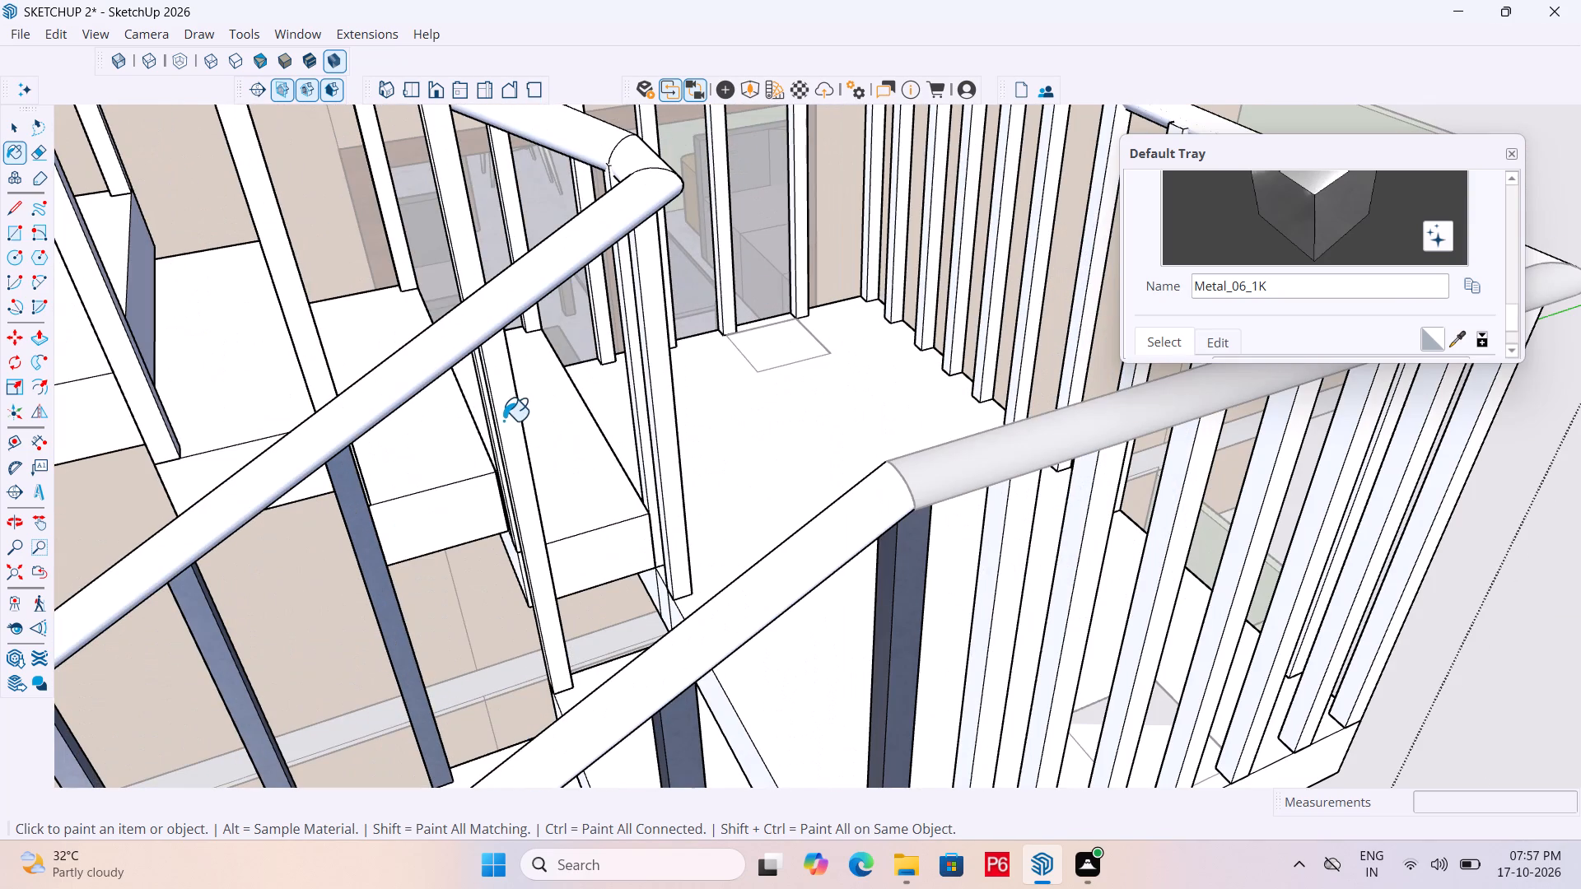
pyautogui.click(660, 367)
# Paint the balusters on the landing side adjoining the lower flight, including the outer corner one, with Metal_06_1K.
pyautogui.scroll(-6, 588, 300)
pyautogui.scroll(-3, 413, 339)
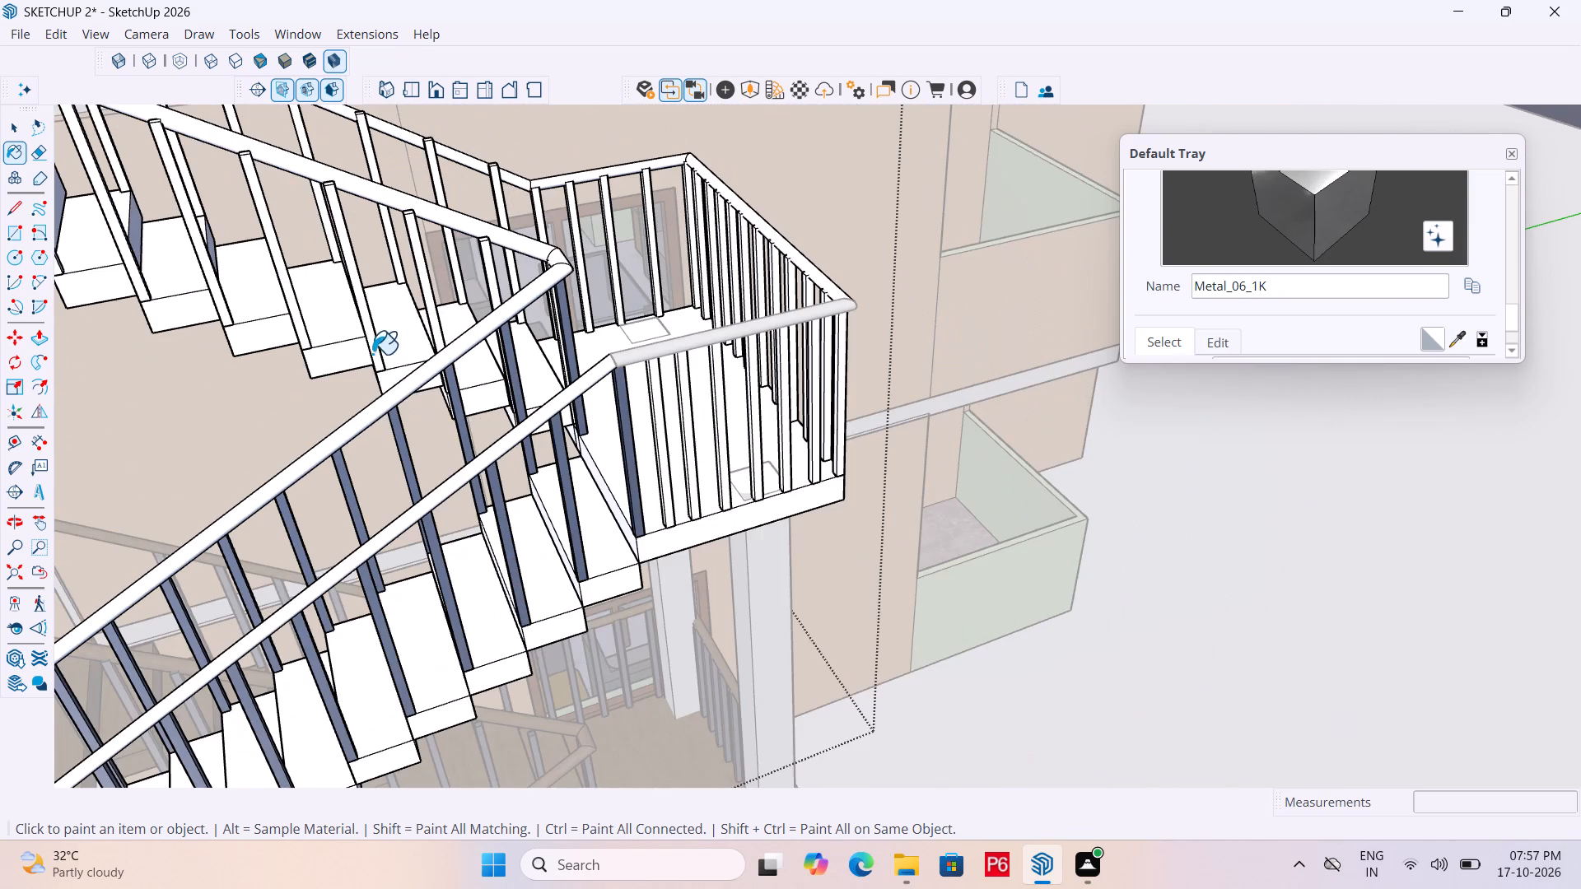
pyautogui.moveTo(789, 398); pyautogui.dragTo(733, 373, button='middle')
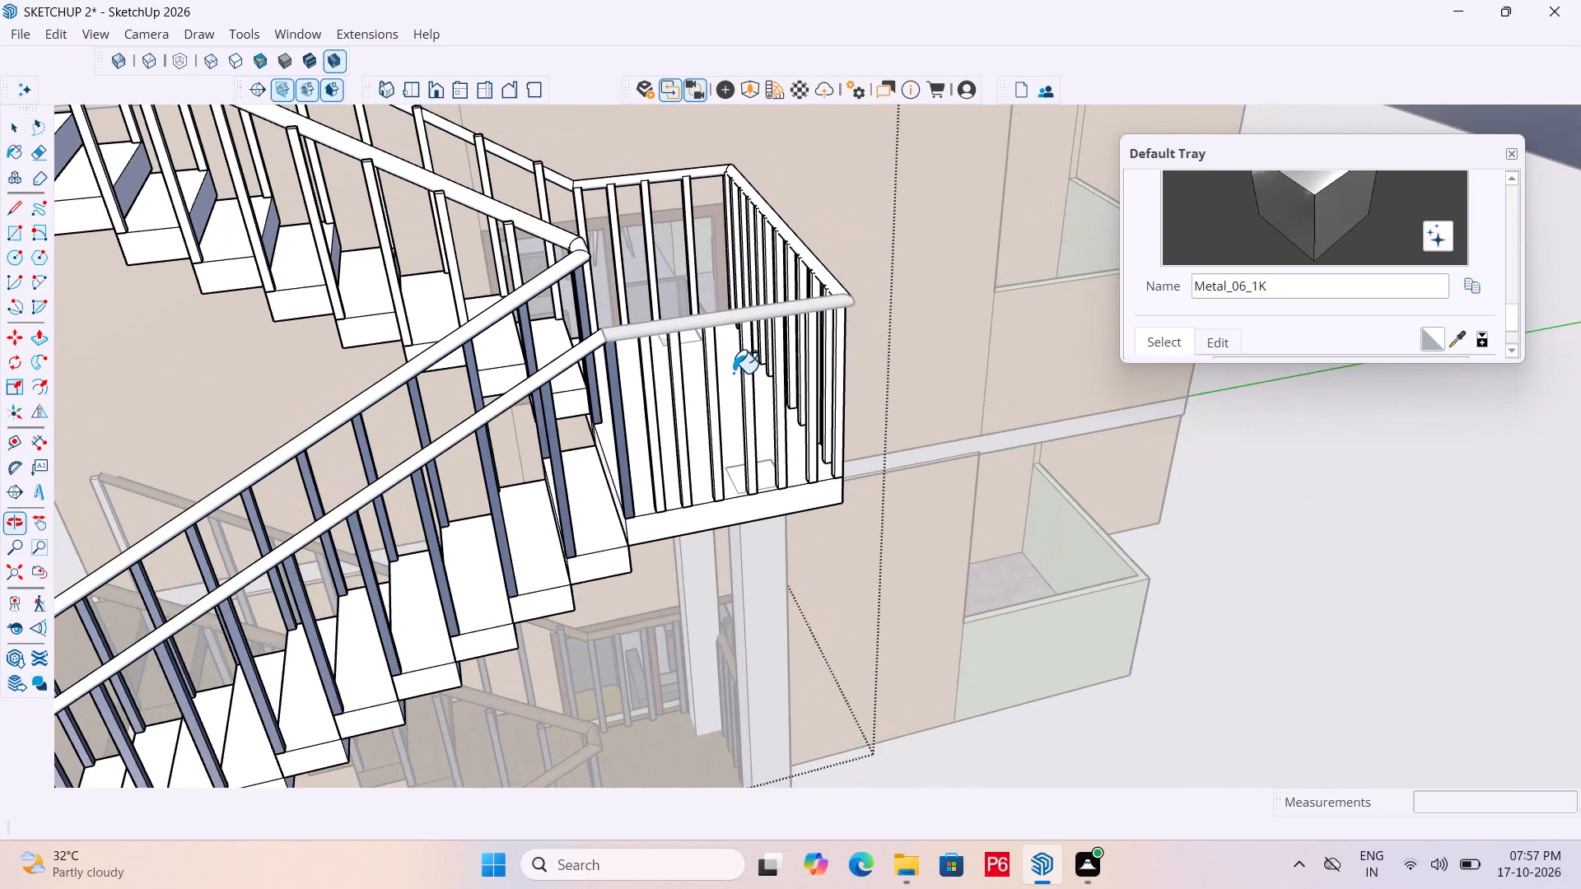
pyautogui.scroll(3, 843, 409)
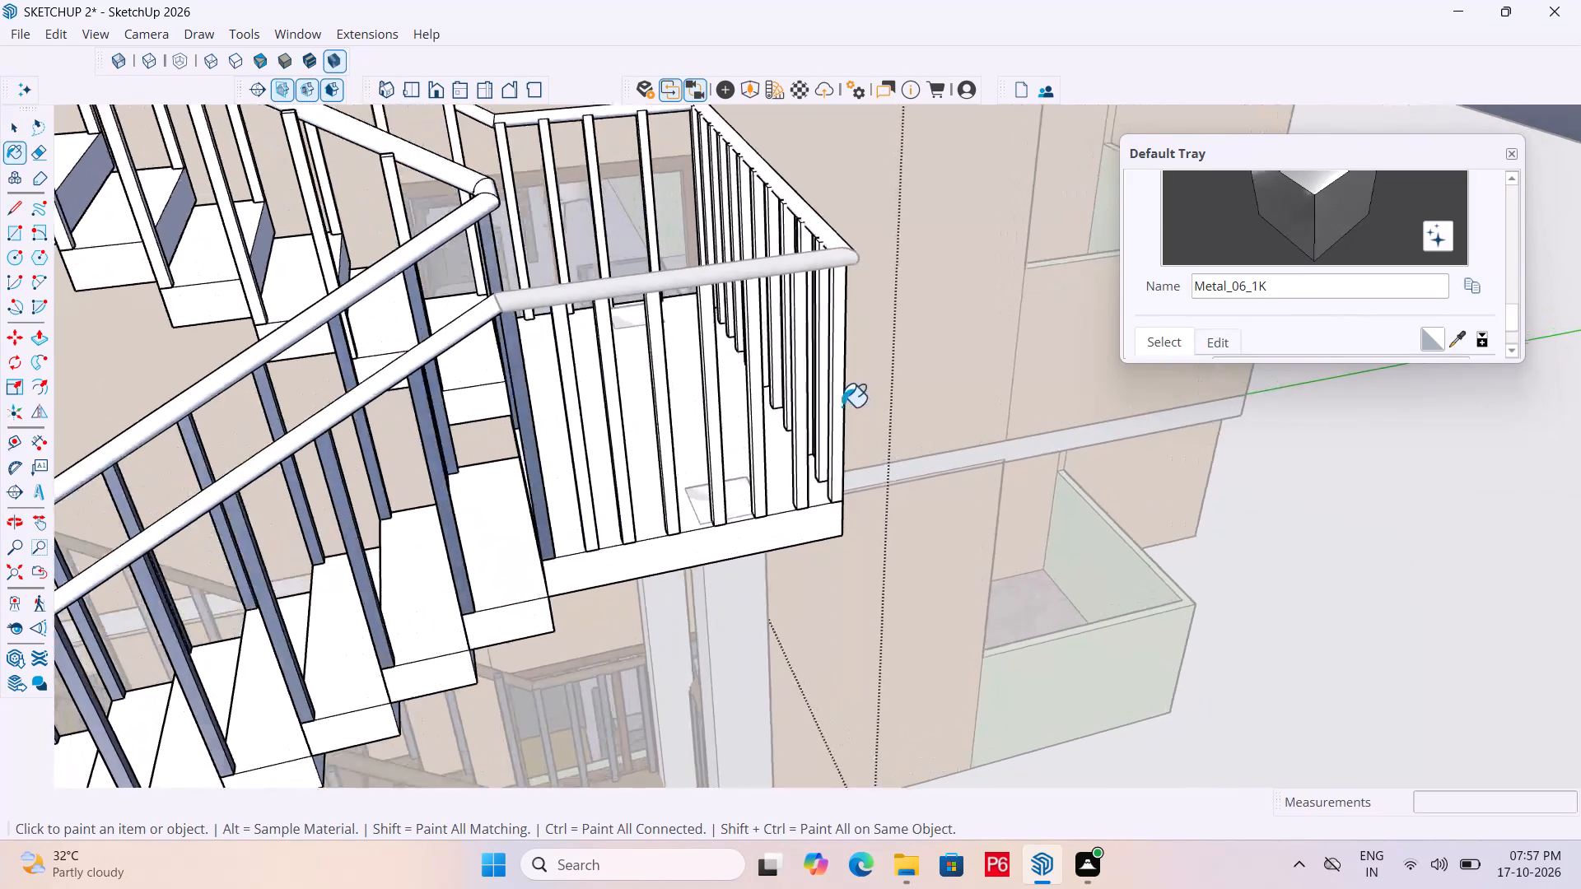
pyautogui.scroll(2, 842, 407)
pyautogui.click(514, 468)
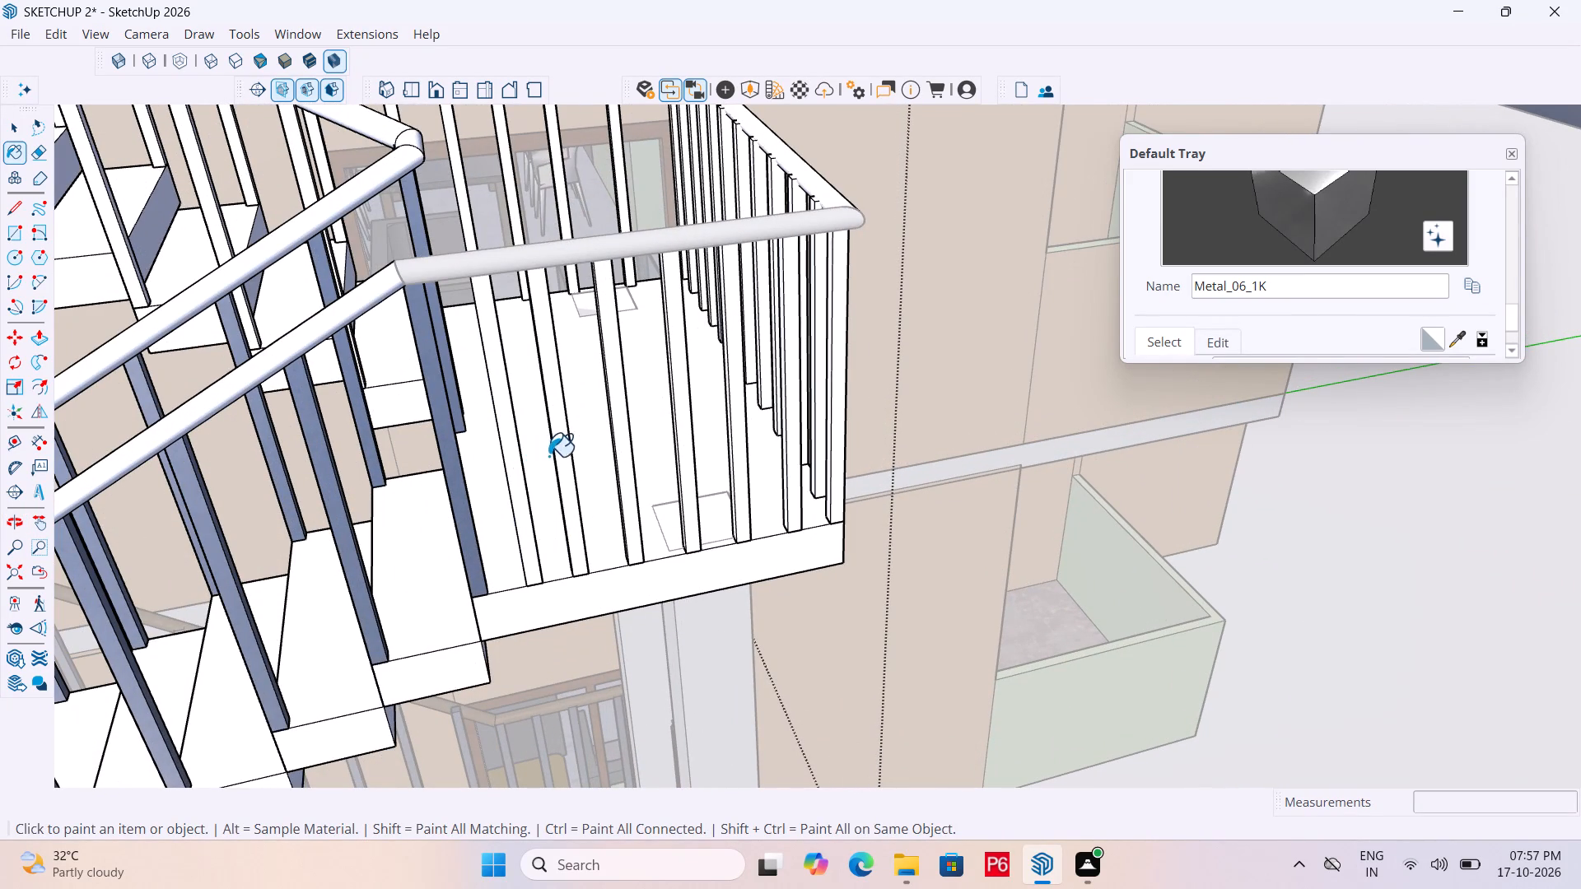
pyautogui.click(562, 449)
pyautogui.click(624, 440)
pyautogui.click(676, 435)
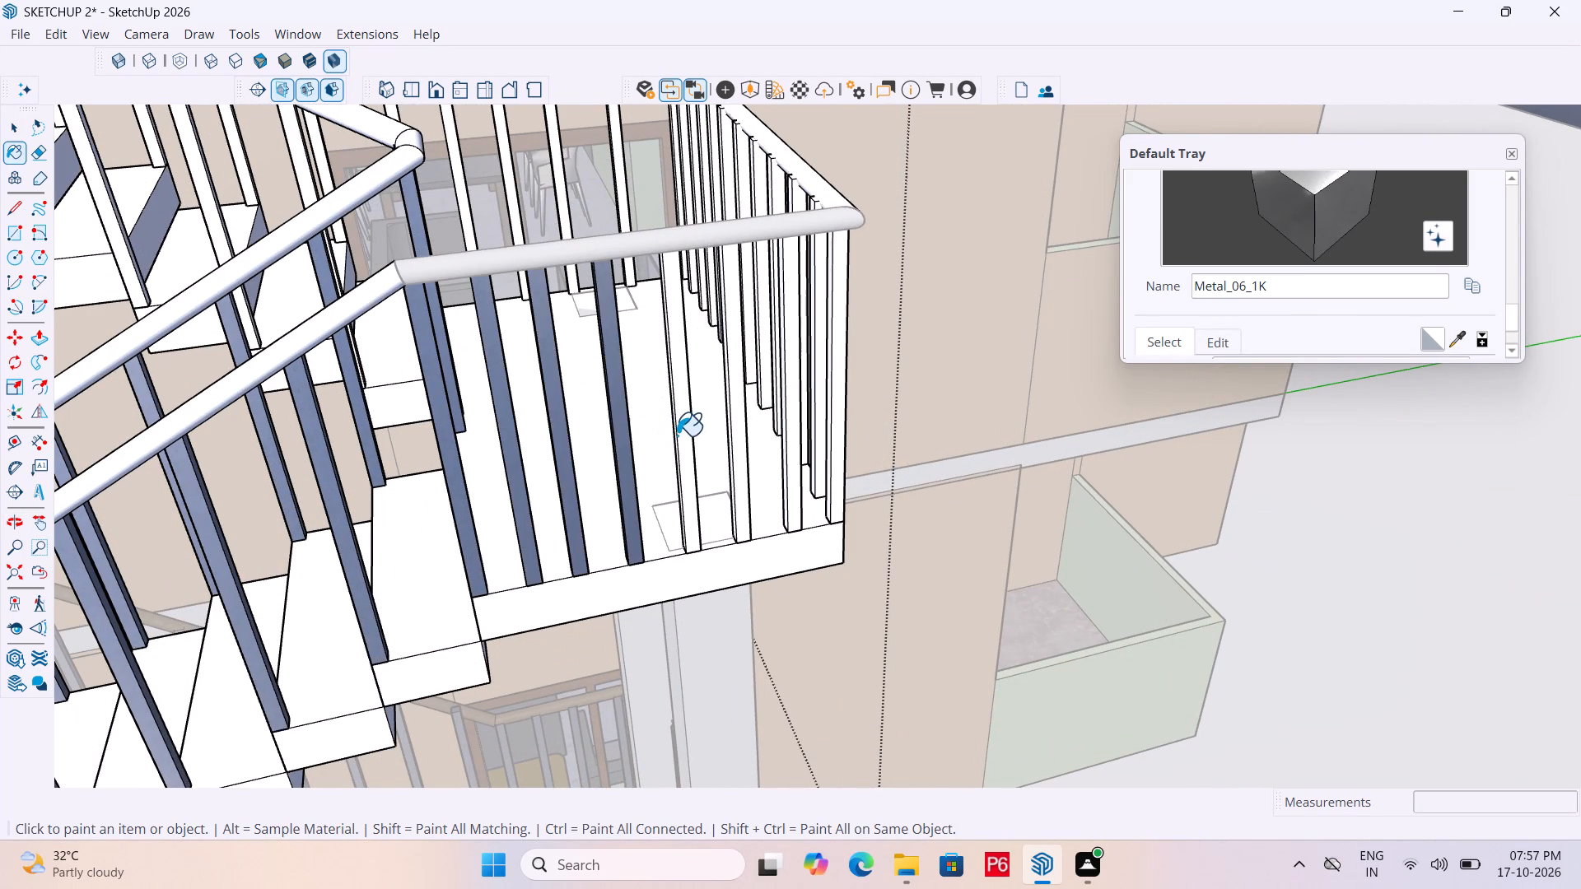
pyautogui.moveTo(778, 426); pyautogui.dragTo(540, 429, button='middle')
pyautogui.doubleClick(718, 412)
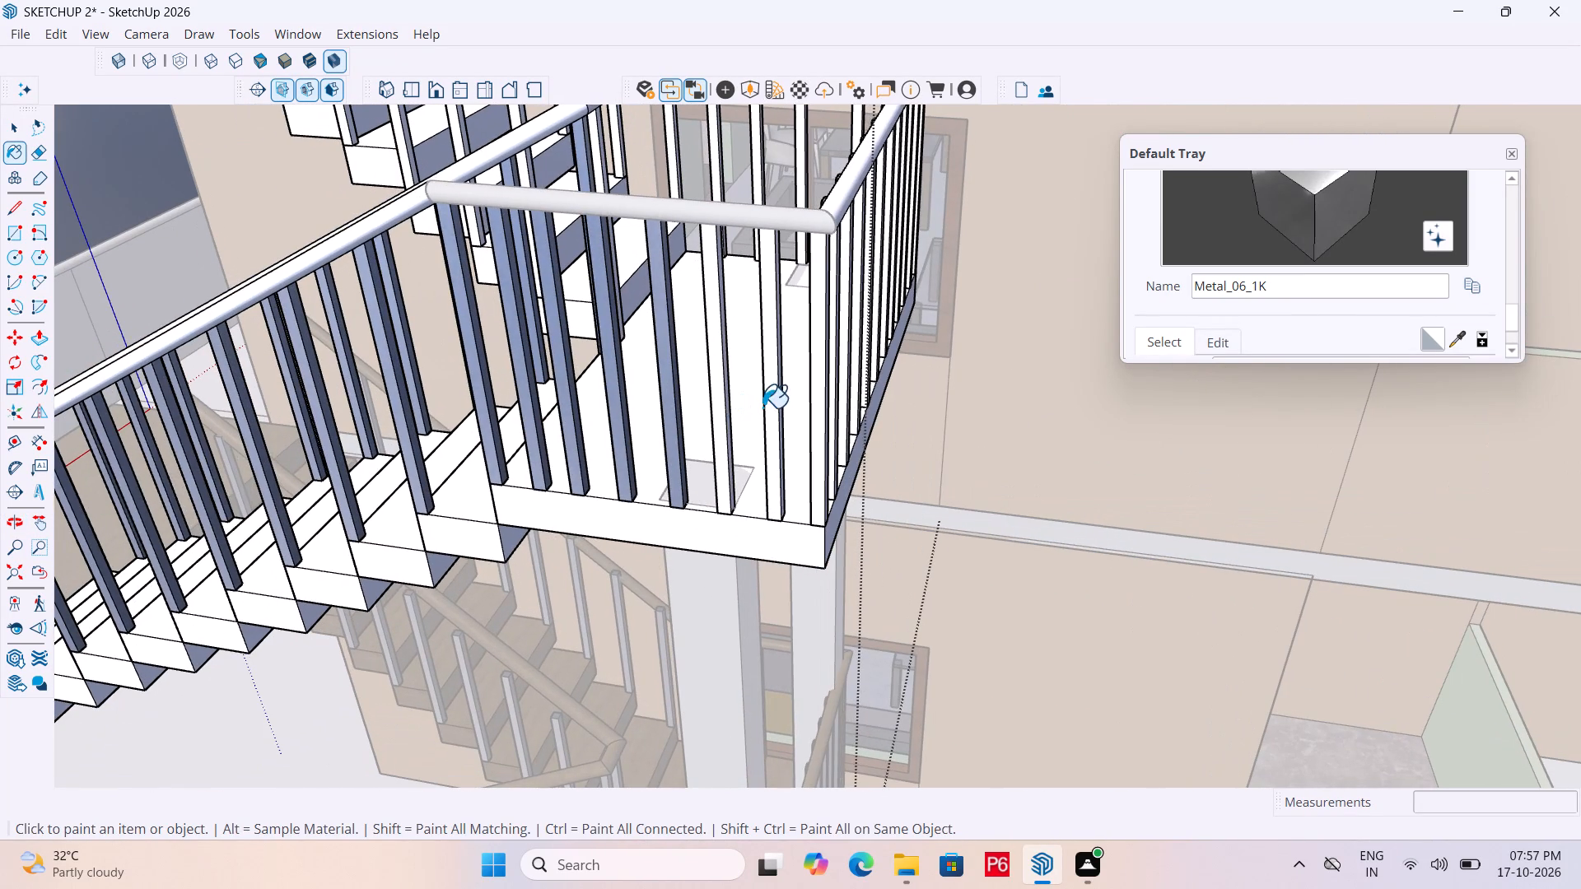
pyautogui.click(769, 410)
pyautogui.moveTo(846, 417); pyautogui.dragTo(594, 416, button='middle')
pyautogui.click(740, 412)
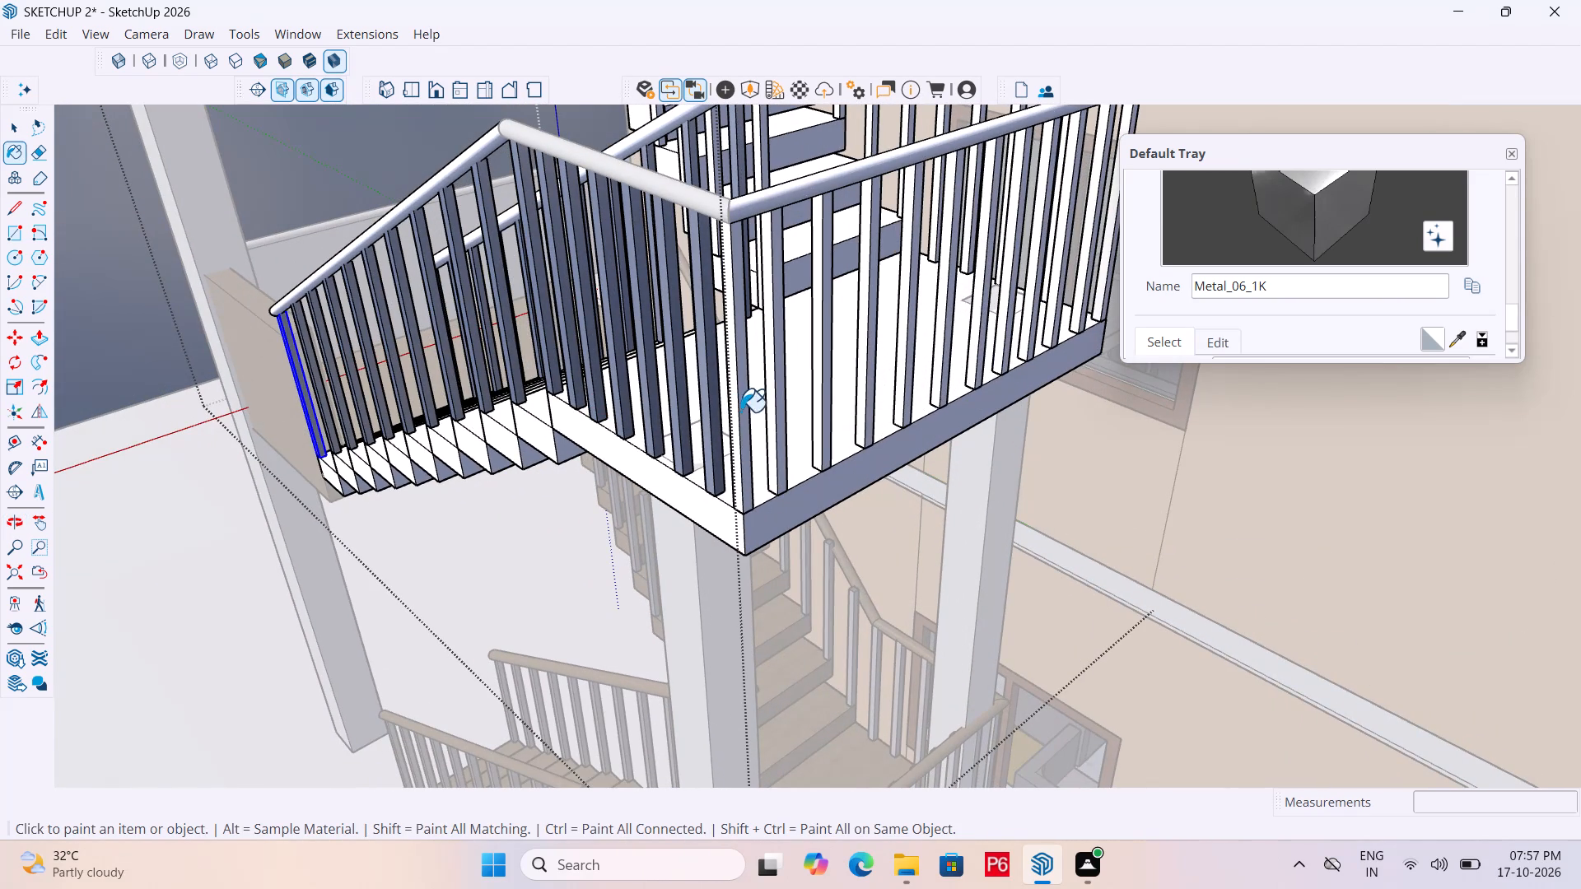
# Paint the first seven balusters past the corner on the landing's long outer side with Metal_06_1K, undoing any stray fill.
pyautogui.click(777, 398)
pyautogui.click(823, 384)
pyautogui.scroll(-3, 266, 512)
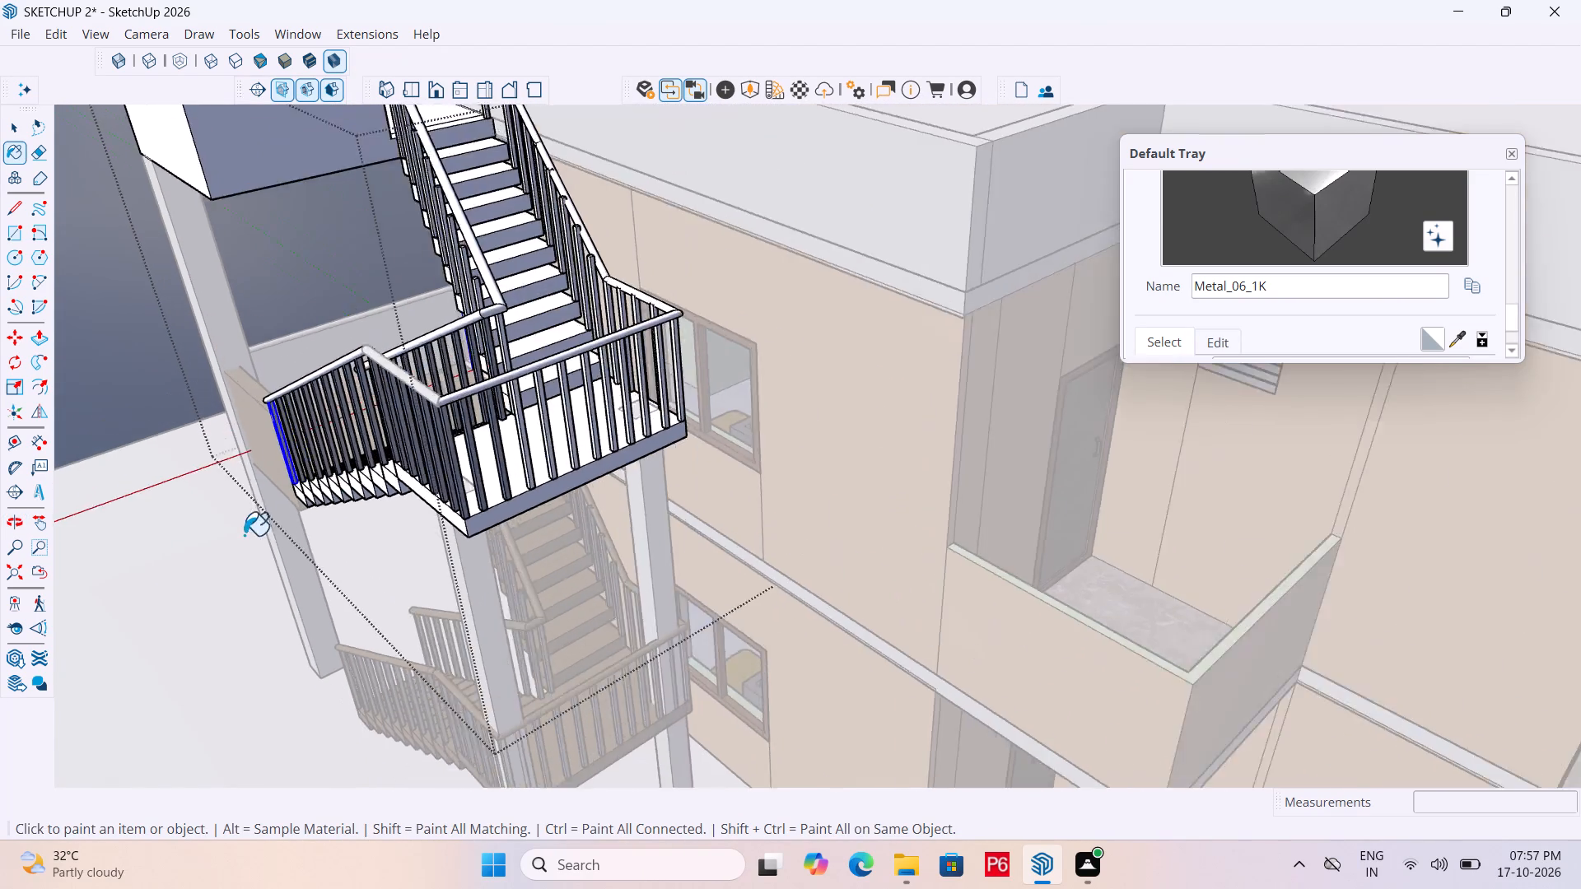
pyautogui.scroll(-2, 244, 535)
pyautogui.scroll(13, 495, 431)
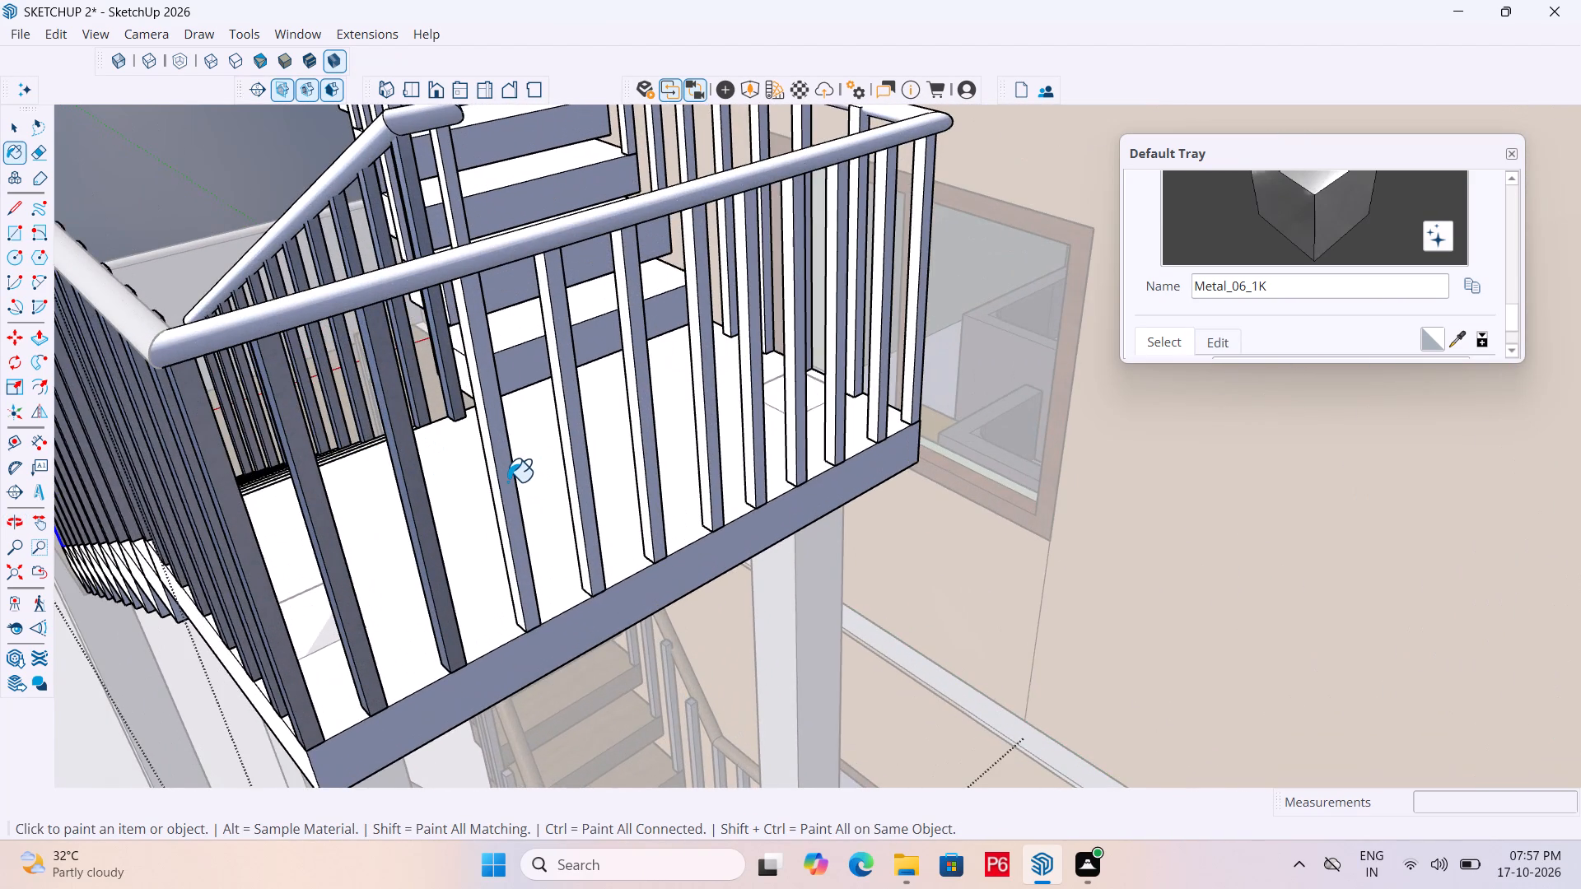
pyautogui.doubleClick(507, 482)
pyautogui.click(576, 459)
pyautogui.click(675, 435)
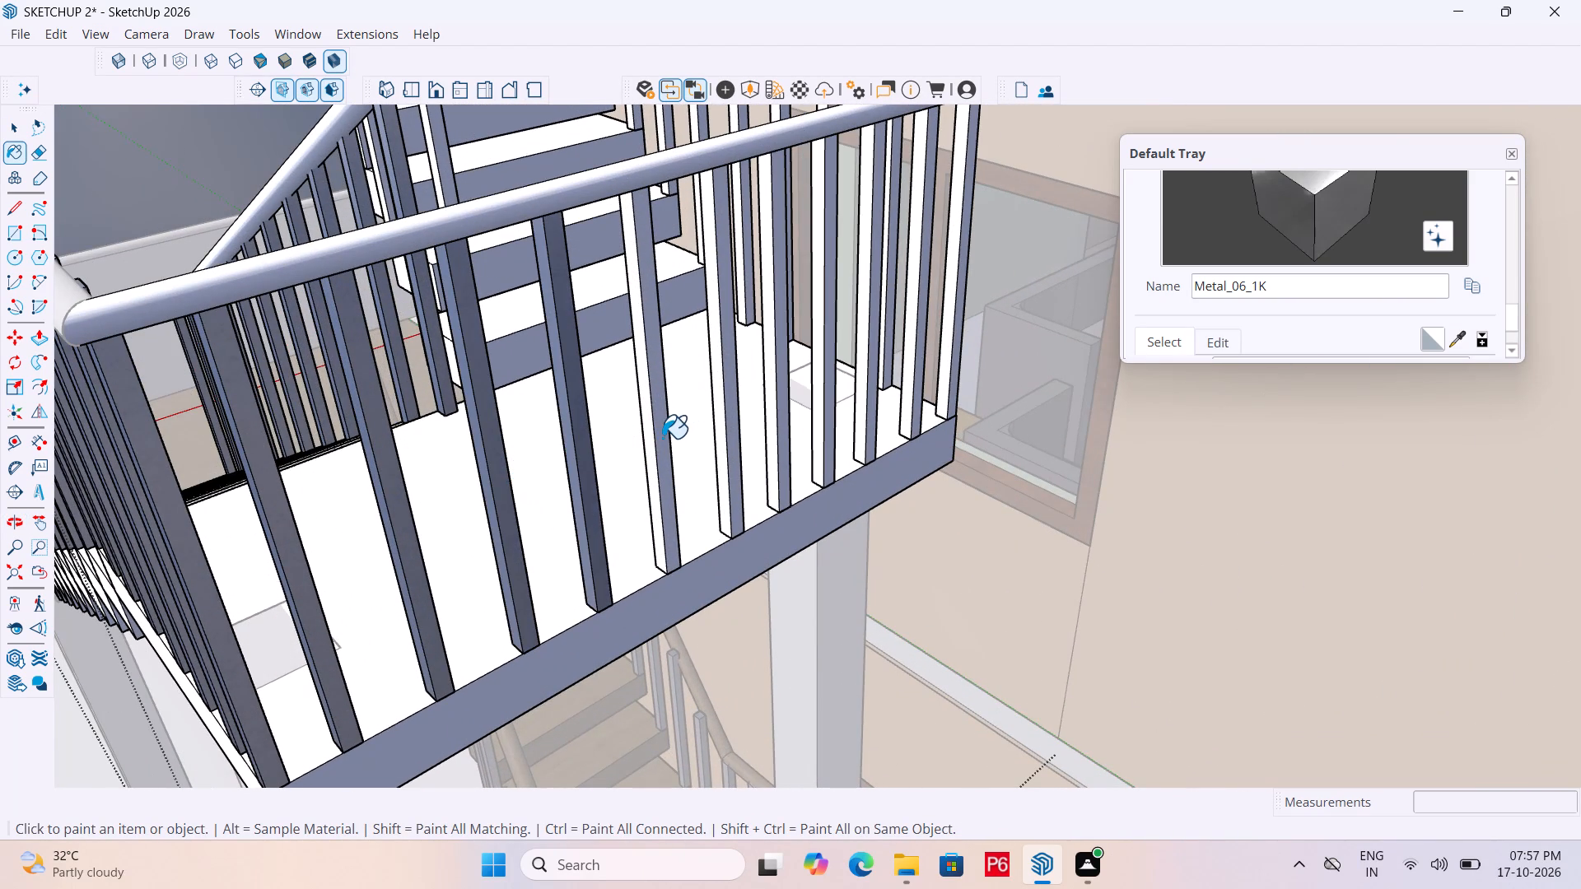
pyautogui.hotkey('ctrl', 'z')
pyautogui.click(657, 442)
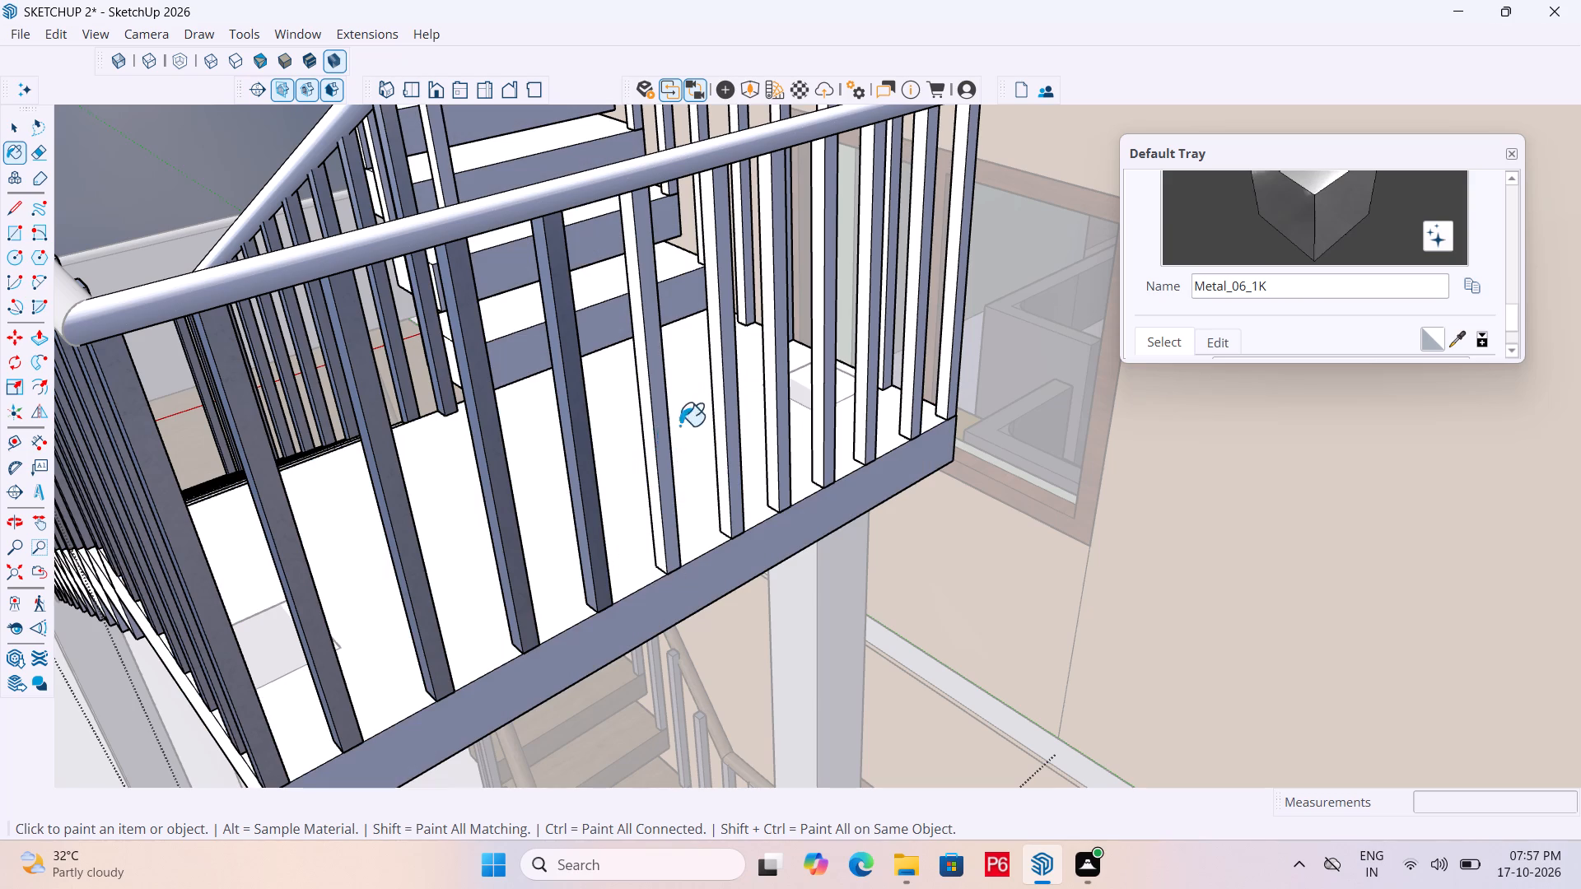
pyautogui.click(723, 421)
pyautogui.click(776, 413)
# Paint the last four balusters on the landing's long outer side, up to the wall-side corner, with Metal_06_1K.
pyautogui.scroll(-4, 508, 572)
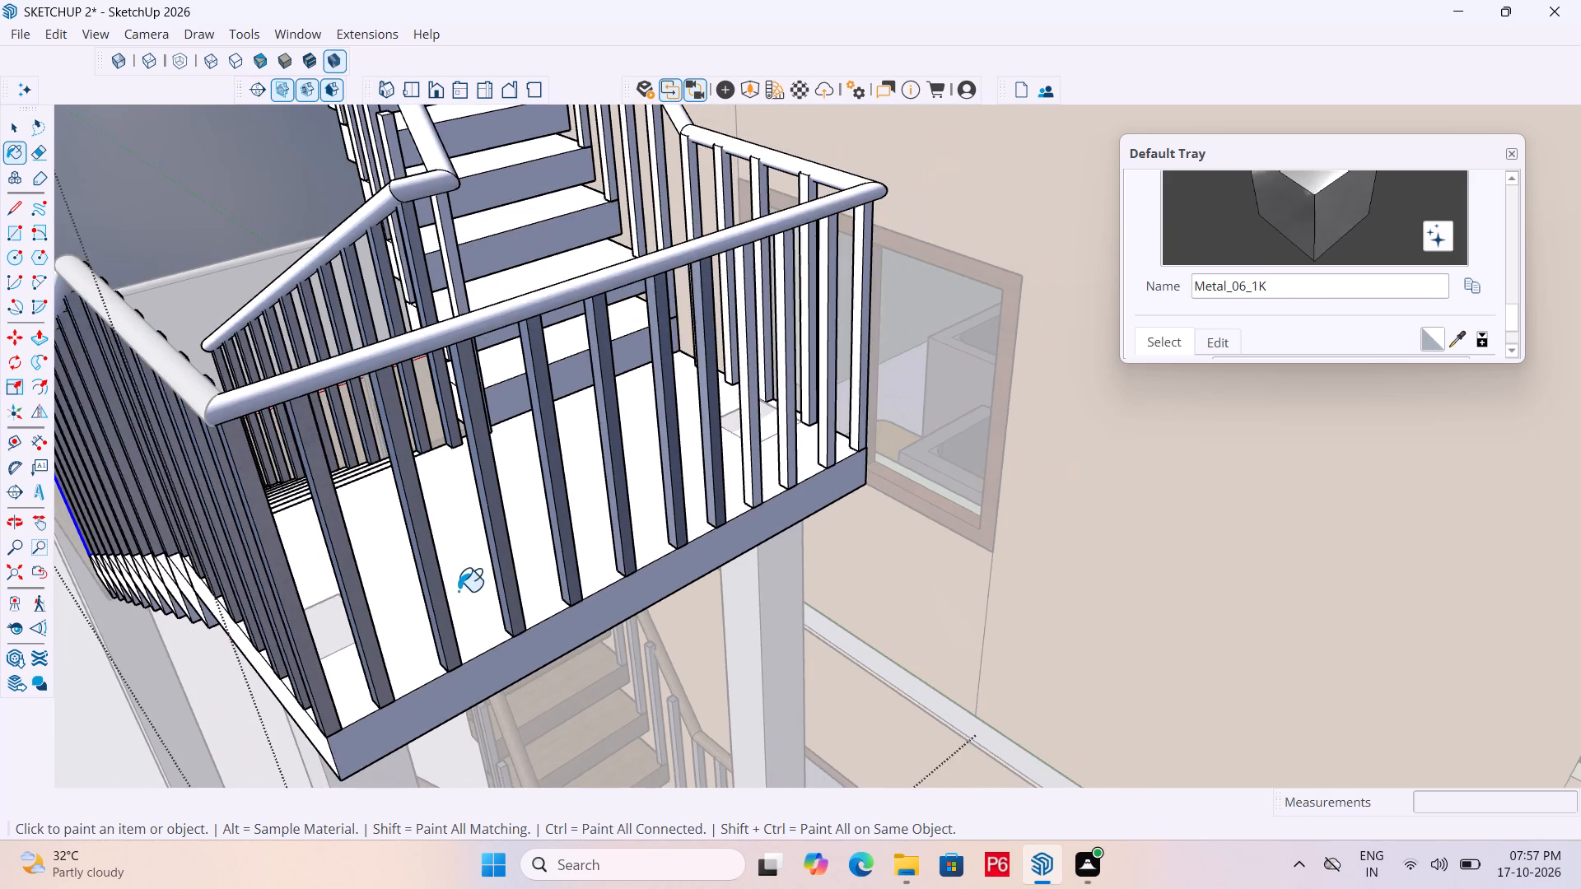
pyautogui.scroll(5, 729, 431)
pyautogui.click(711, 467)
pyautogui.click(768, 448)
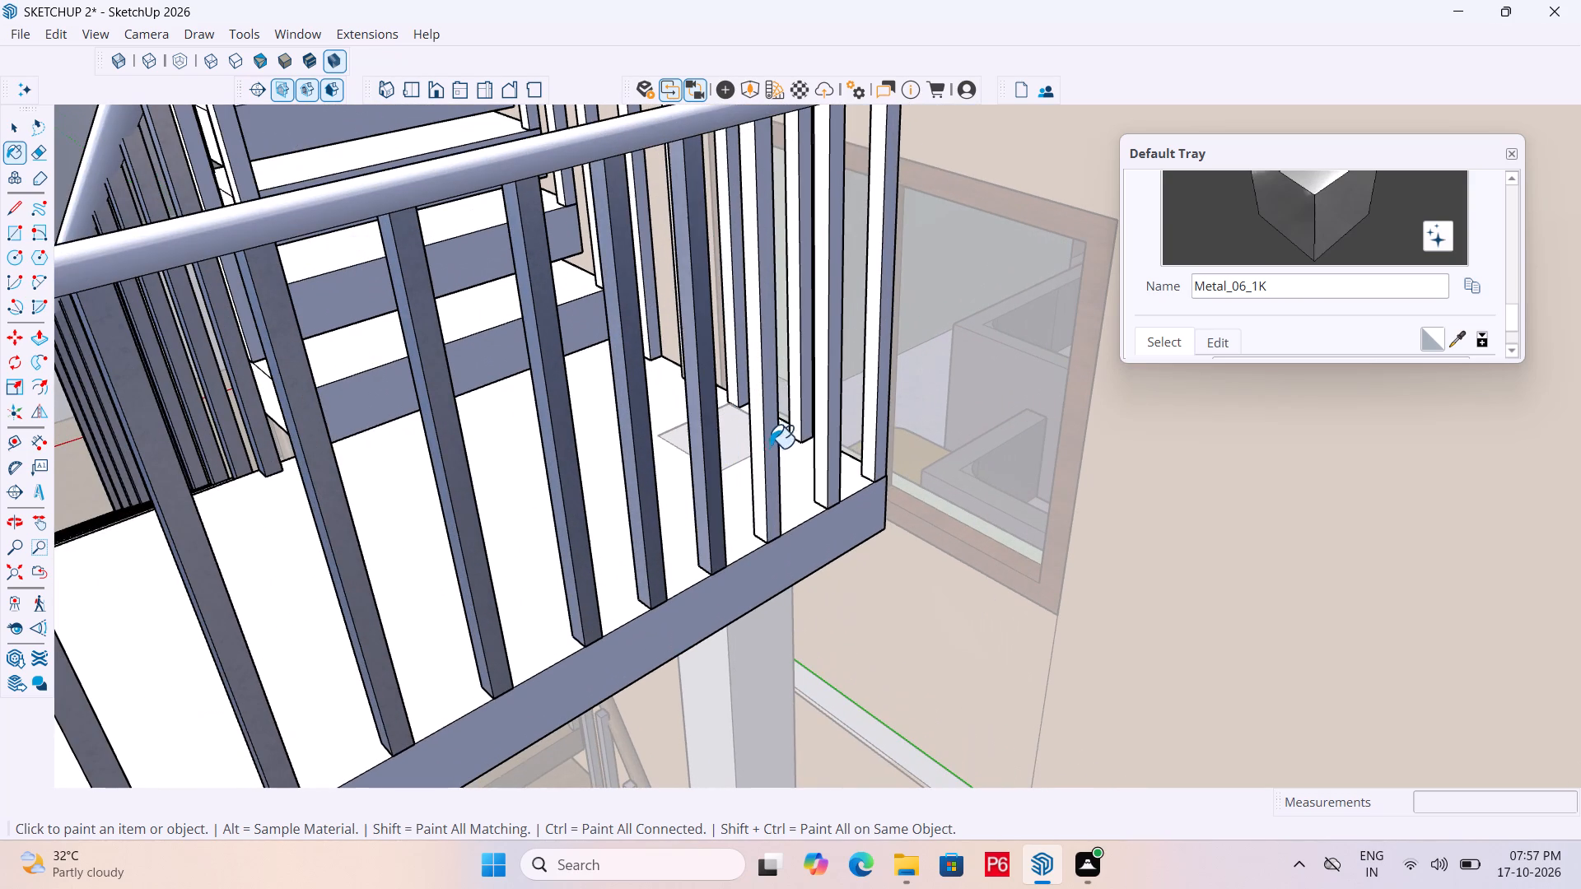
pyautogui.click(824, 419)
pyautogui.doubleClick(873, 397)
# Paint the landing's wall-side balusters and the first wall-side baluster of the upper flight with Metal_06_1K.
pyautogui.scroll(-5, 921, 388)
pyautogui.moveTo(537, 403); pyautogui.dragTo(686, 417, button='middle')
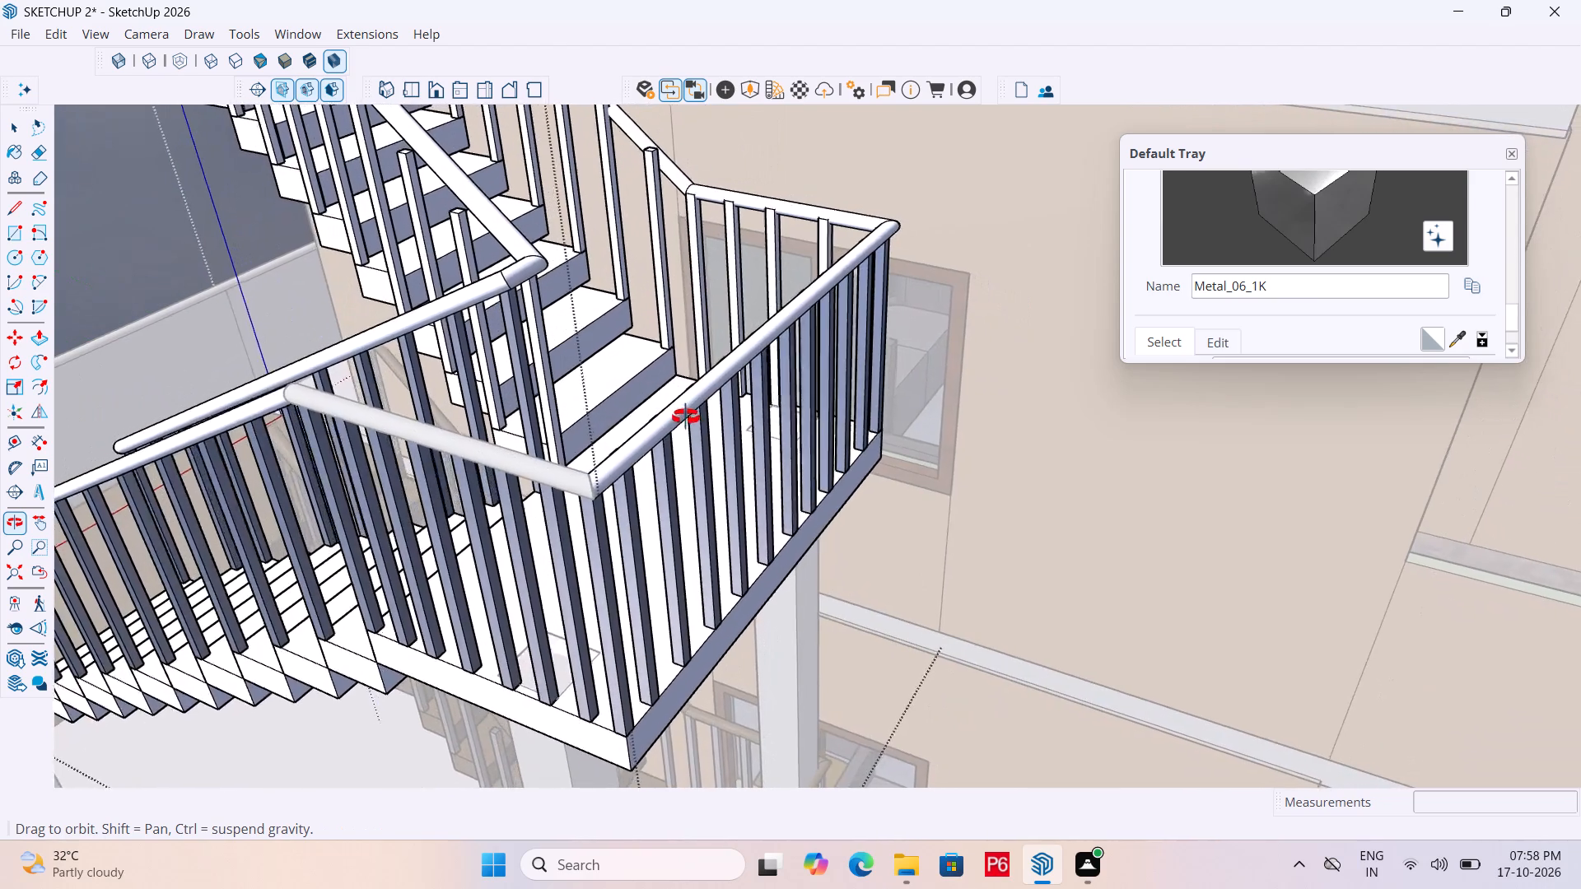
pyautogui.moveTo(686, 417); pyautogui.dragTo(928, 468, button='middle')
pyautogui.scroll(5, 797, 355)
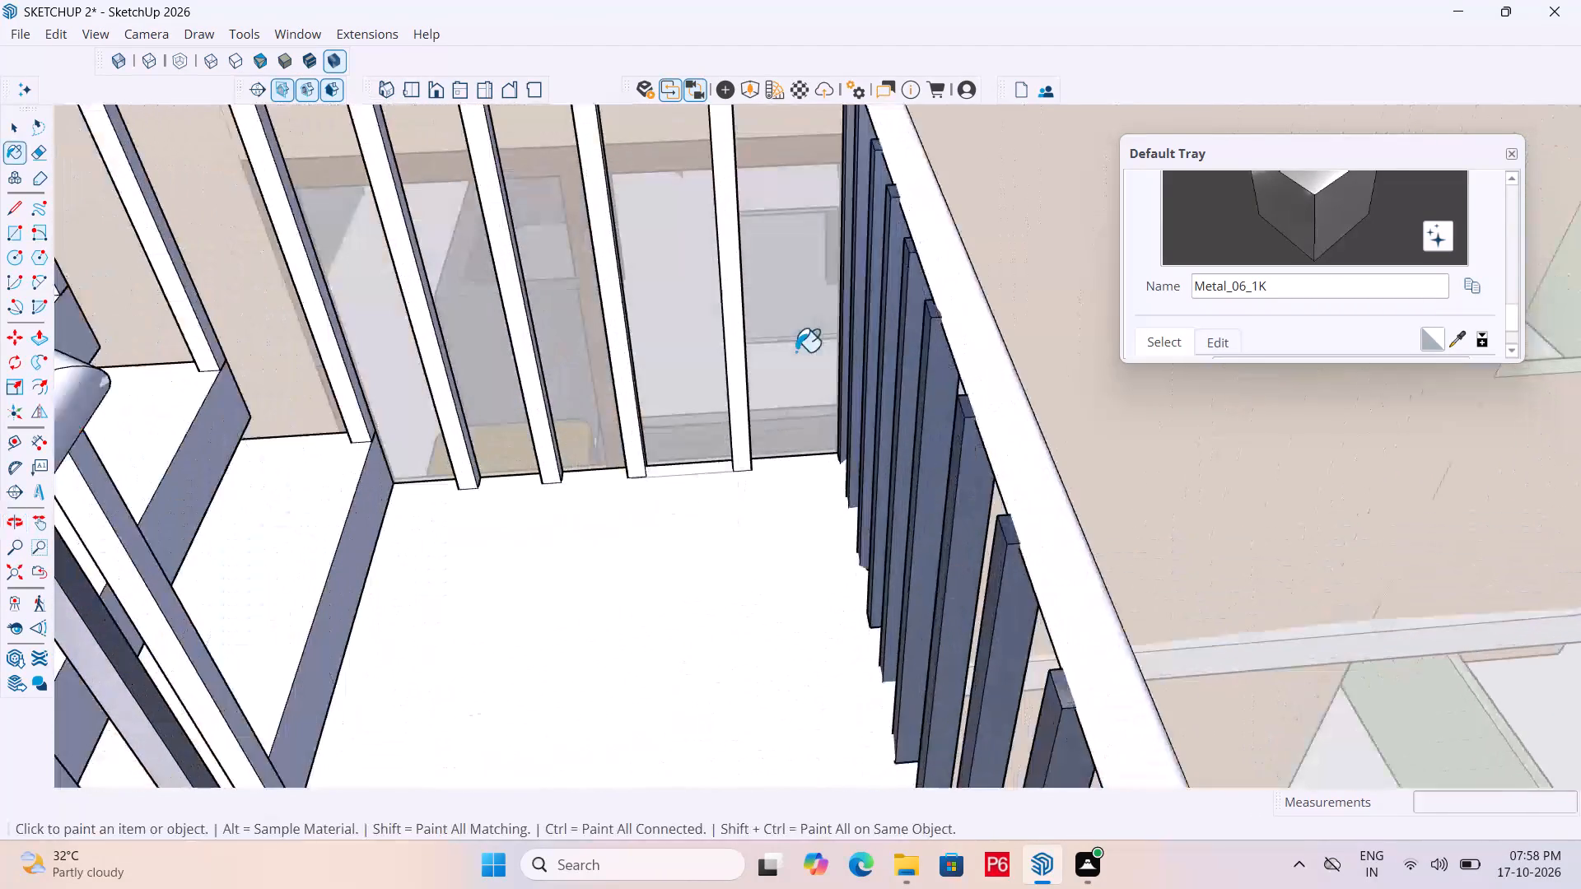
pyautogui.doubleClick(741, 353)
pyautogui.click(613, 349)
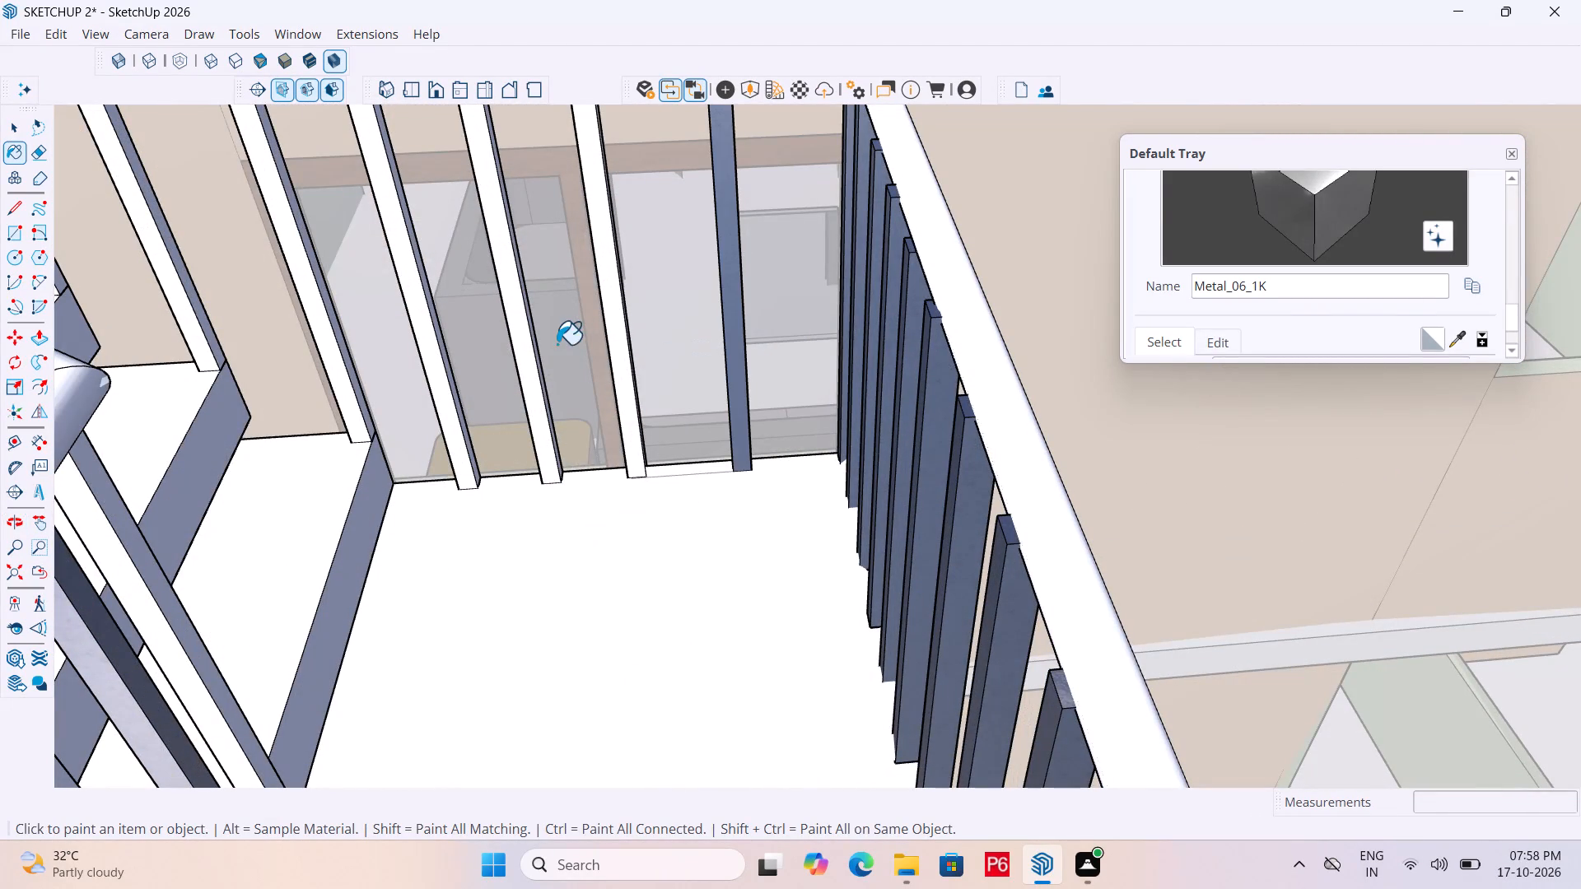
pyautogui.click(526, 351)
pyautogui.click(429, 349)
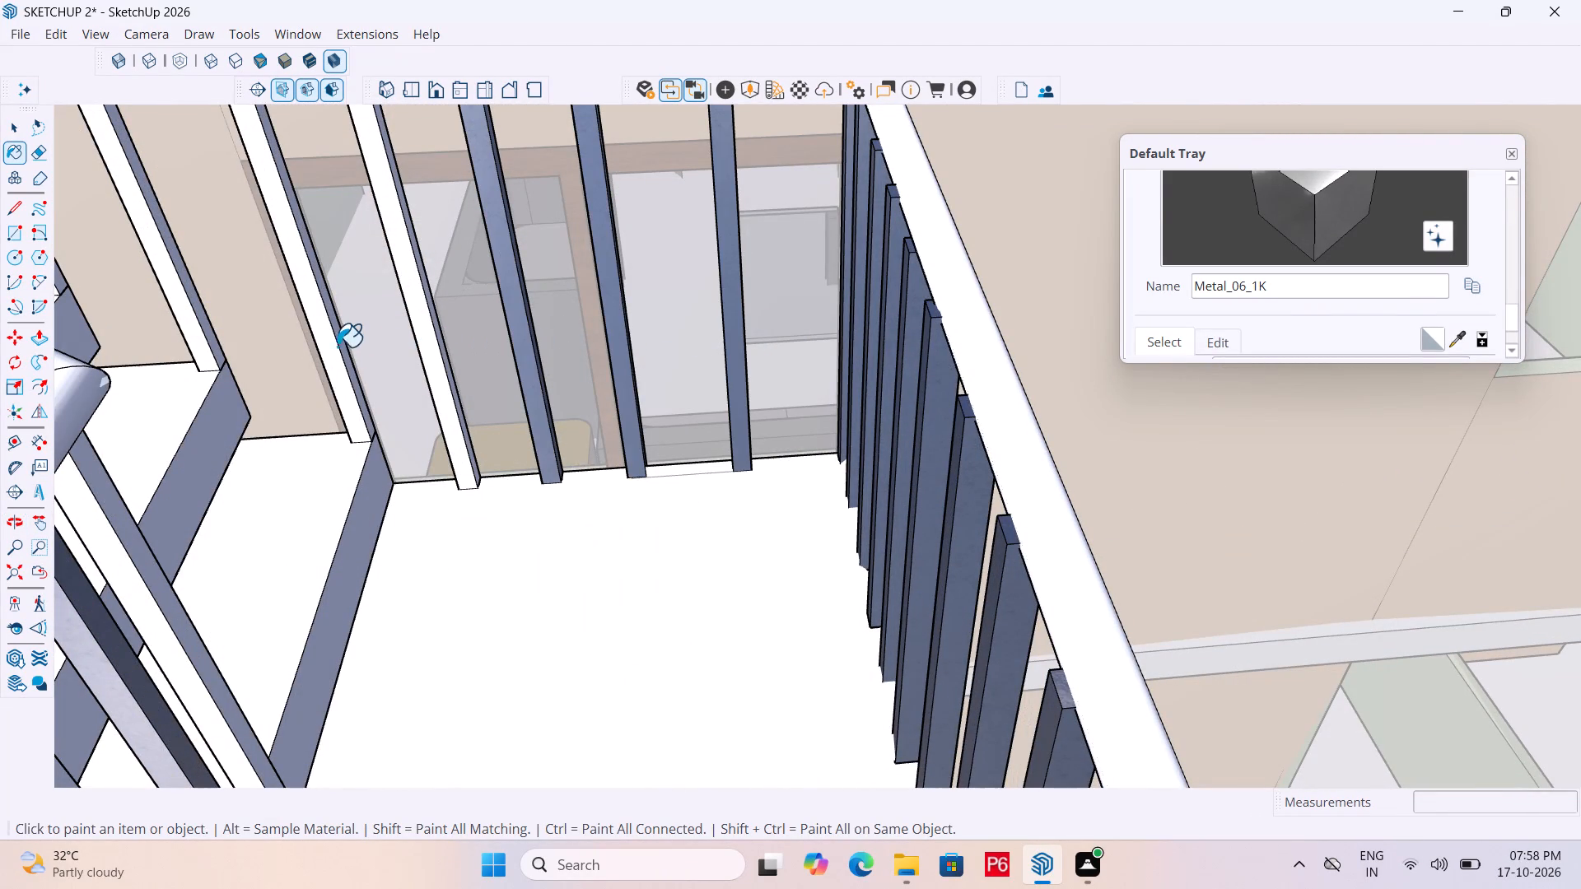
pyautogui.click(333, 343)
# Paint the first four inner balusters of the upper flight, starting at the landing's handrail turn, with Metal_06_1K.
pyautogui.scroll(-9, 842, 427)
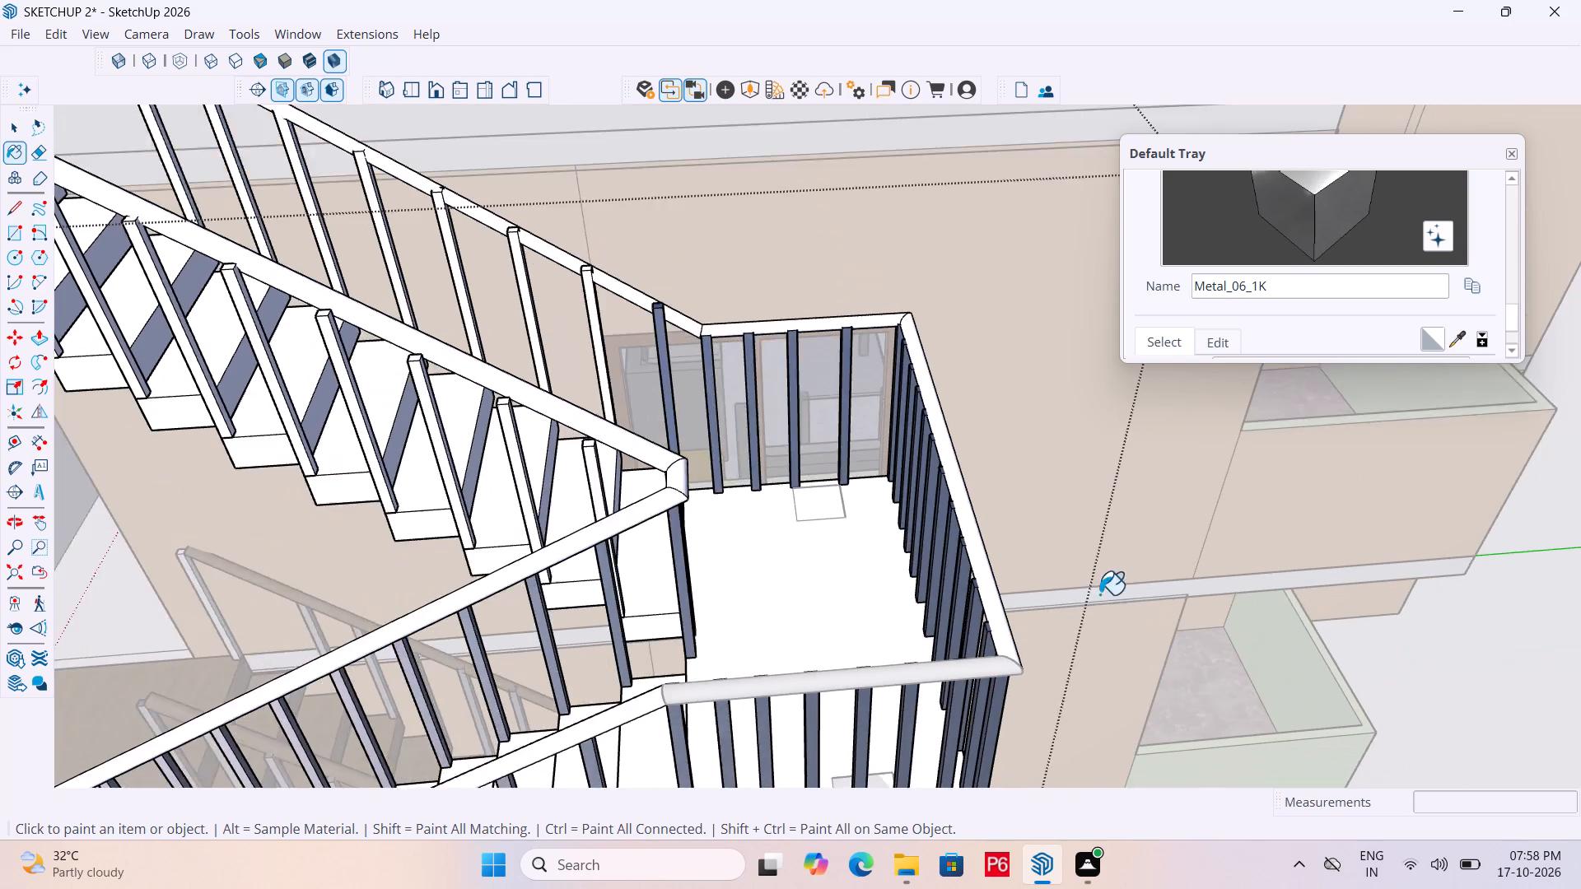
pyautogui.scroll(-2, 1099, 594)
pyautogui.moveTo(796, 454); pyautogui.dragTo(352, 458, button='middle')
pyautogui.scroll(7, 702, 533)
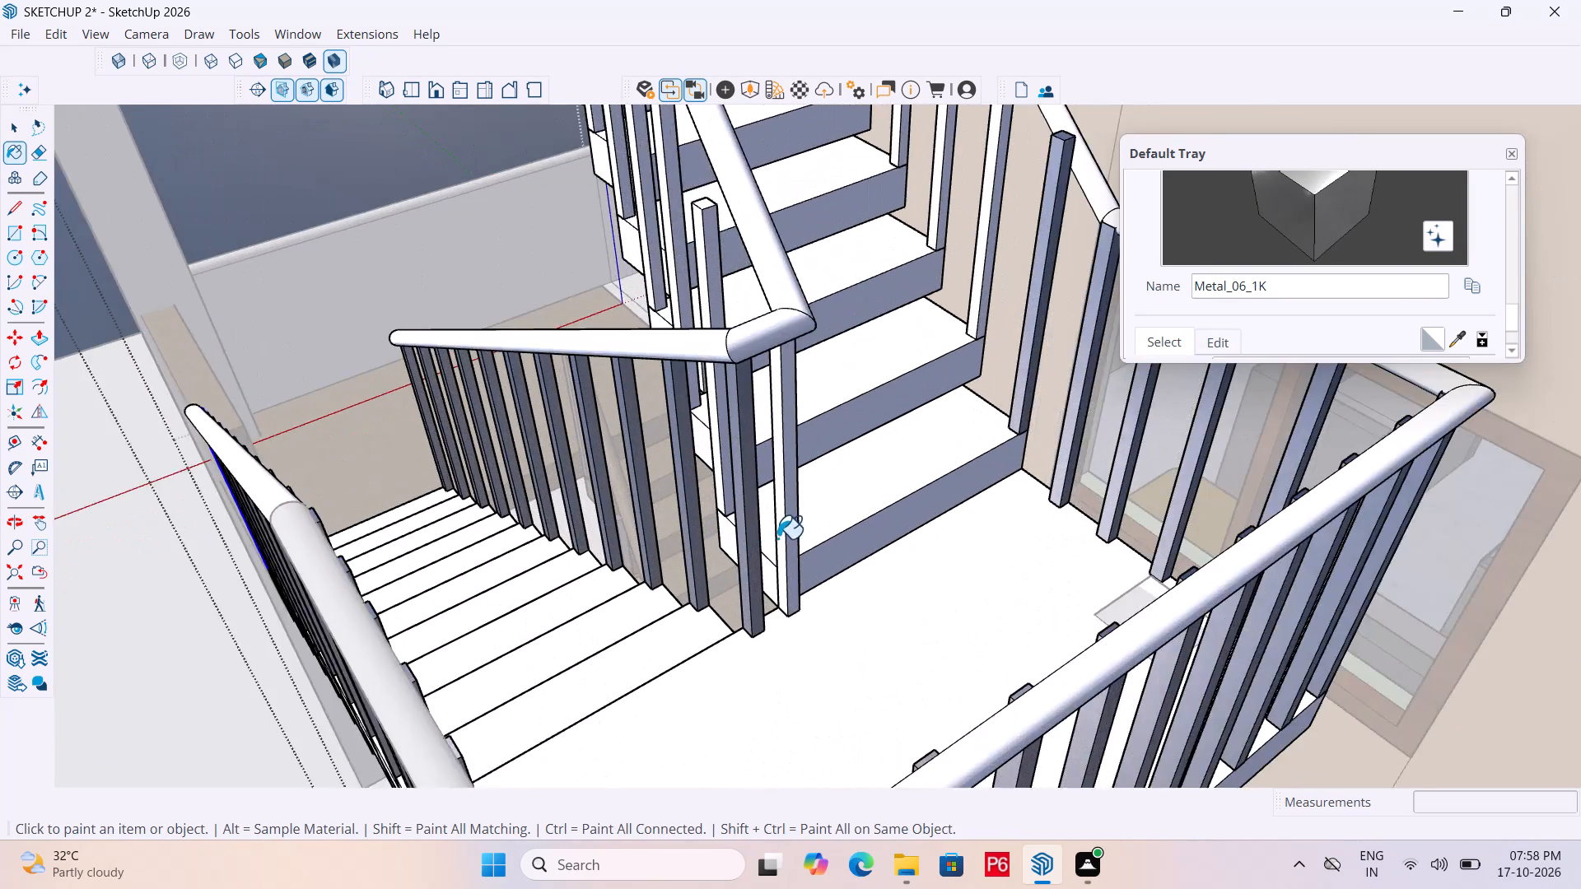
pyautogui.scroll(3, 777, 538)
pyautogui.click(797, 488)
pyautogui.scroll(-5, 669, 579)
pyautogui.moveTo(625, 527); pyautogui.dragTo(1119, 579, button='middle')
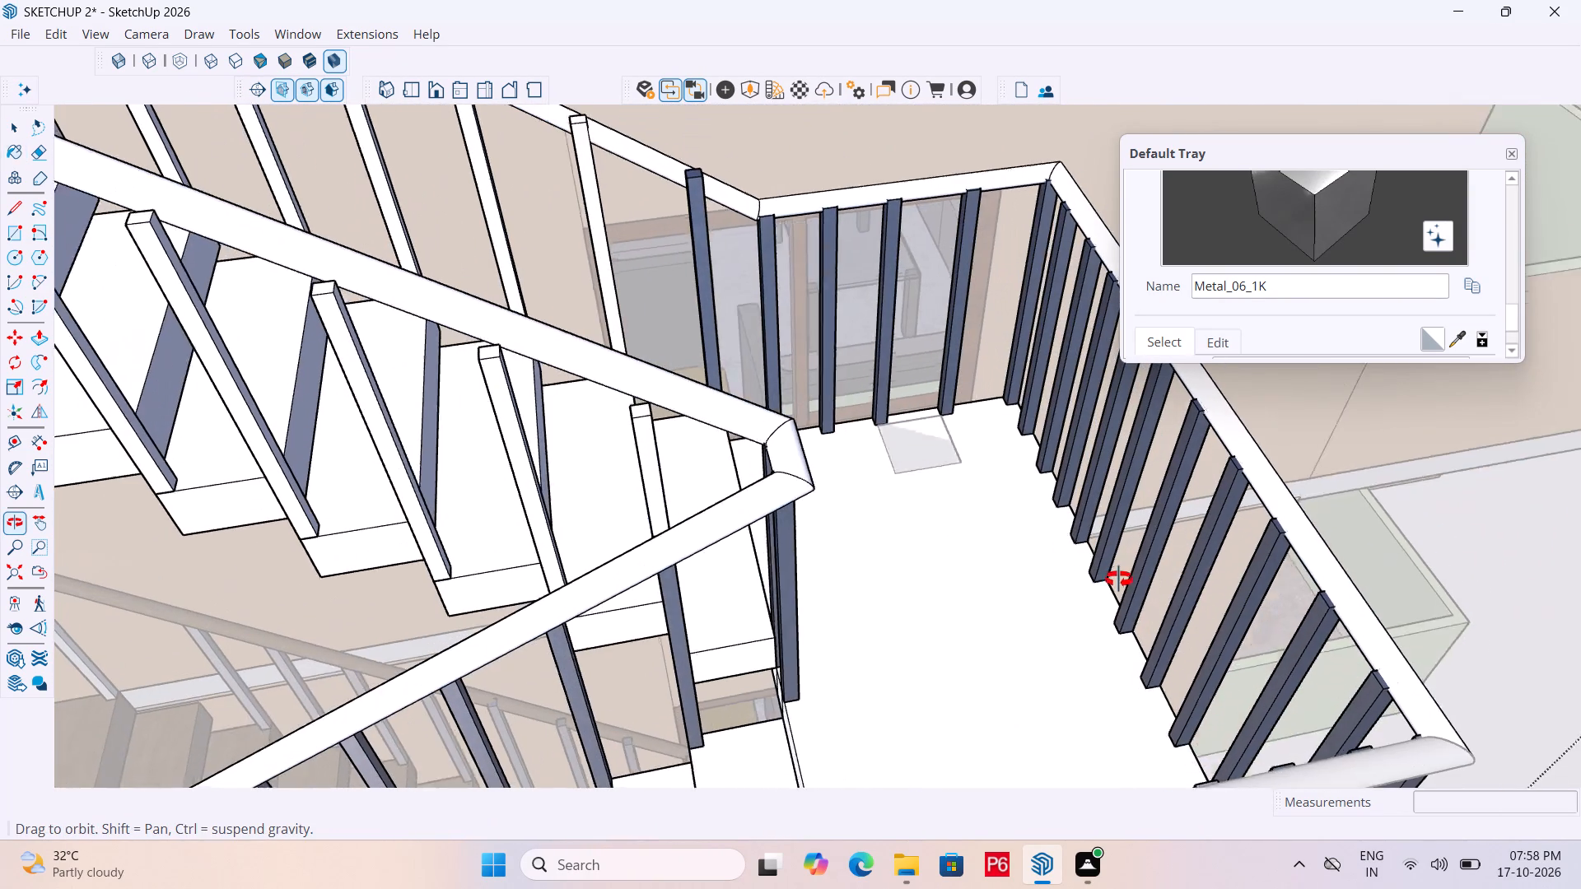
pyautogui.moveTo(1119, 579); pyautogui.dragTo(1109, 563, button='middle')
pyautogui.click(644, 428)
pyautogui.click(494, 349)
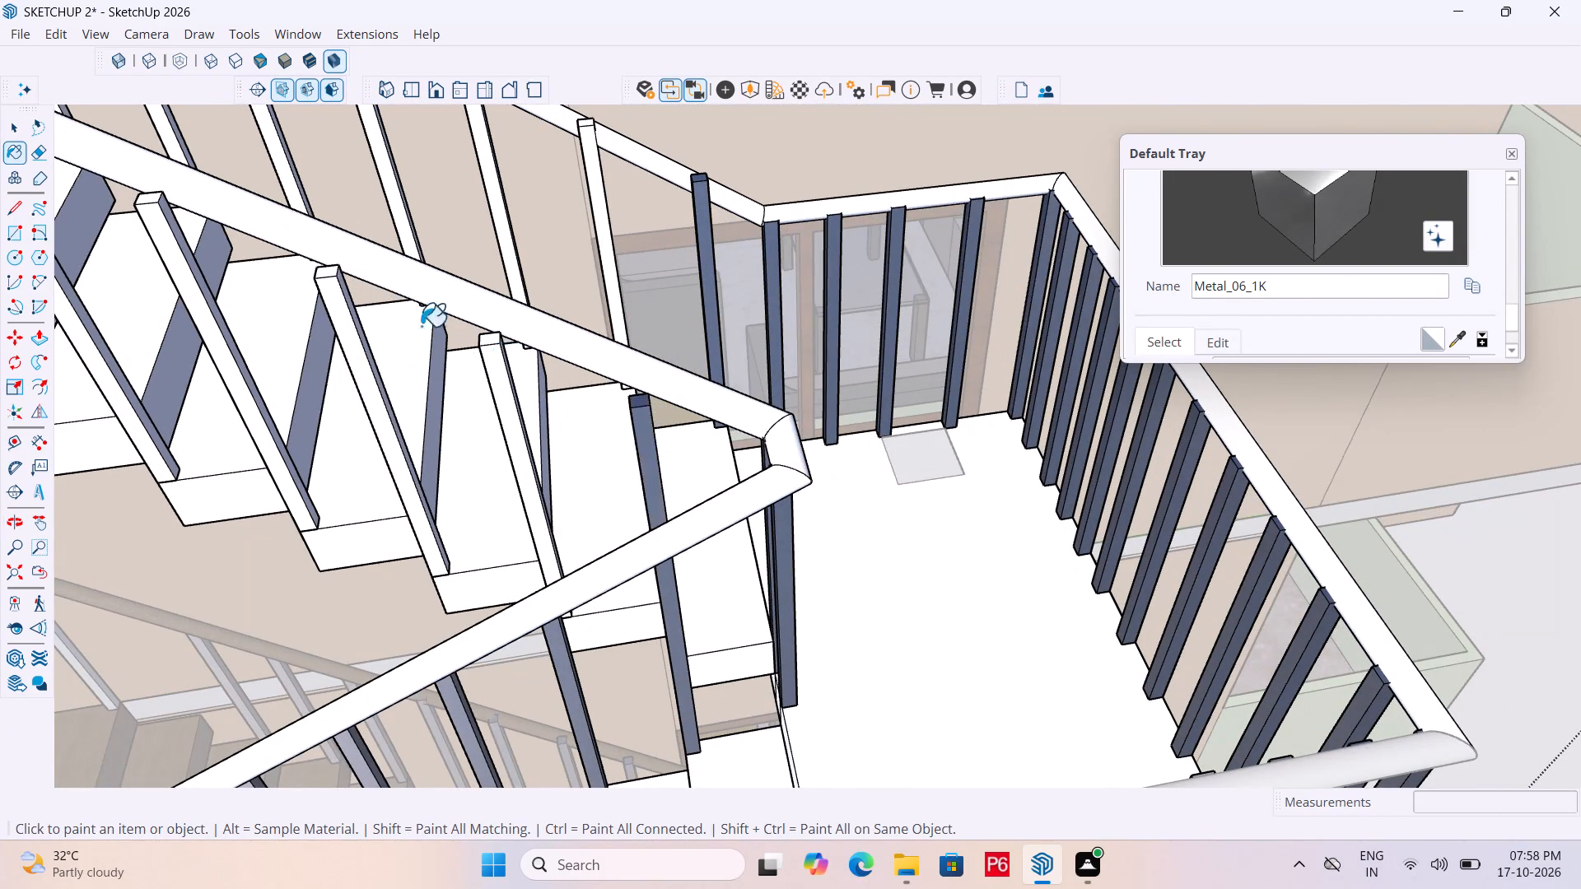
pyautogui.click(336, 285)
# Paint the next four inner balusters up the upper flight with Metal_06_1K.
pyautogui.scroll(-4, 723, 419)
pyautogui.scroll(4, 395, 314)
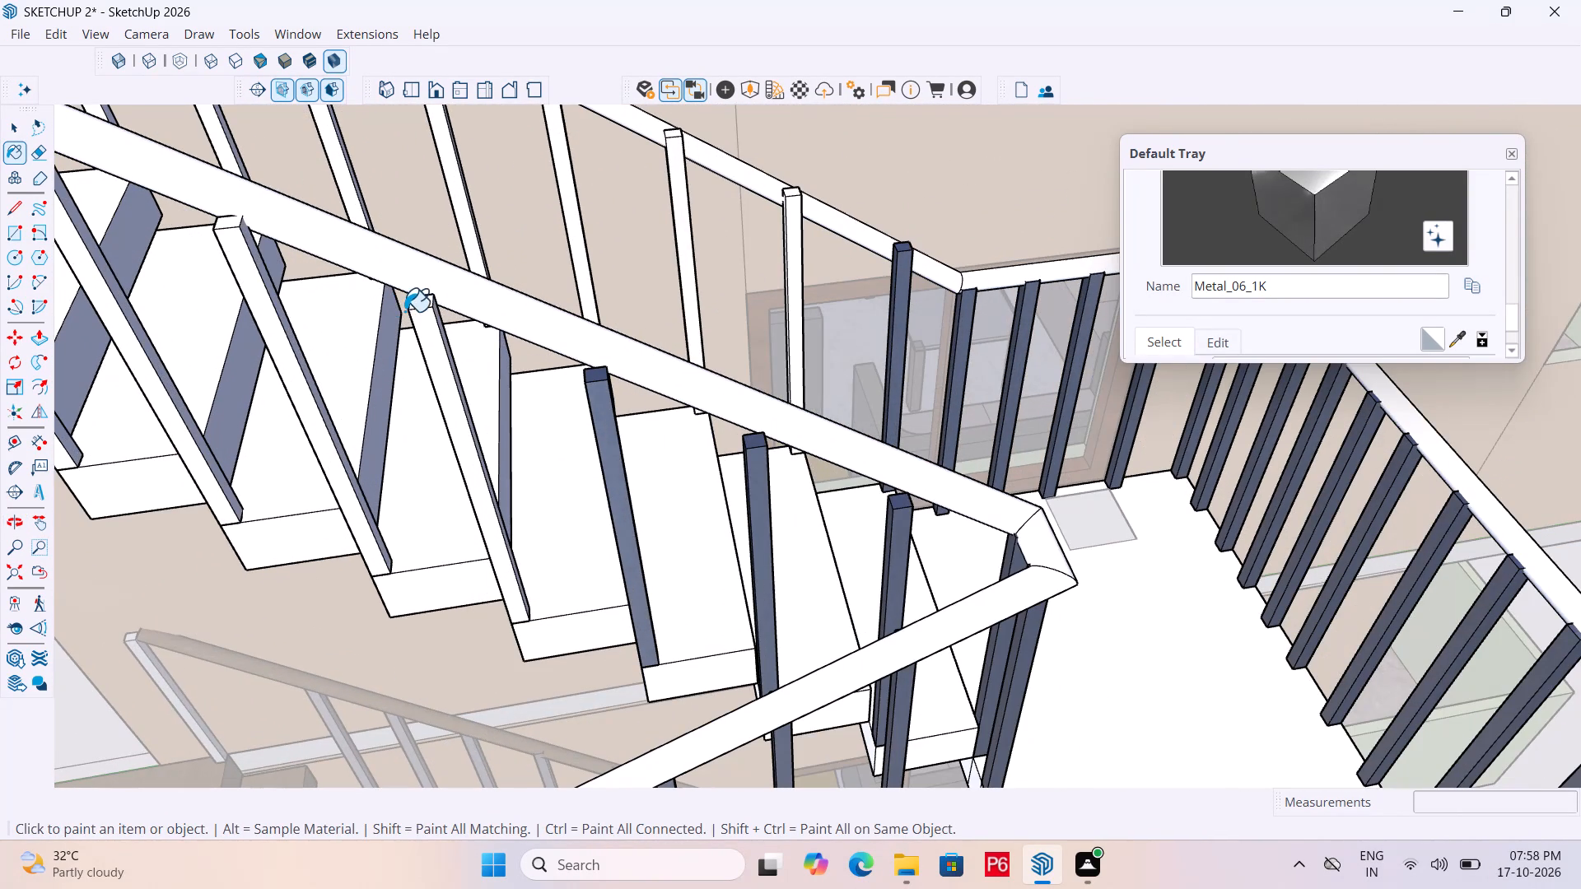
pyautogui.moveTo(421, 311); pyautogui.dragTo(421, 304)
pyautogui.click(230, 234)
pyautogui.scroll(-5, 606, 375)
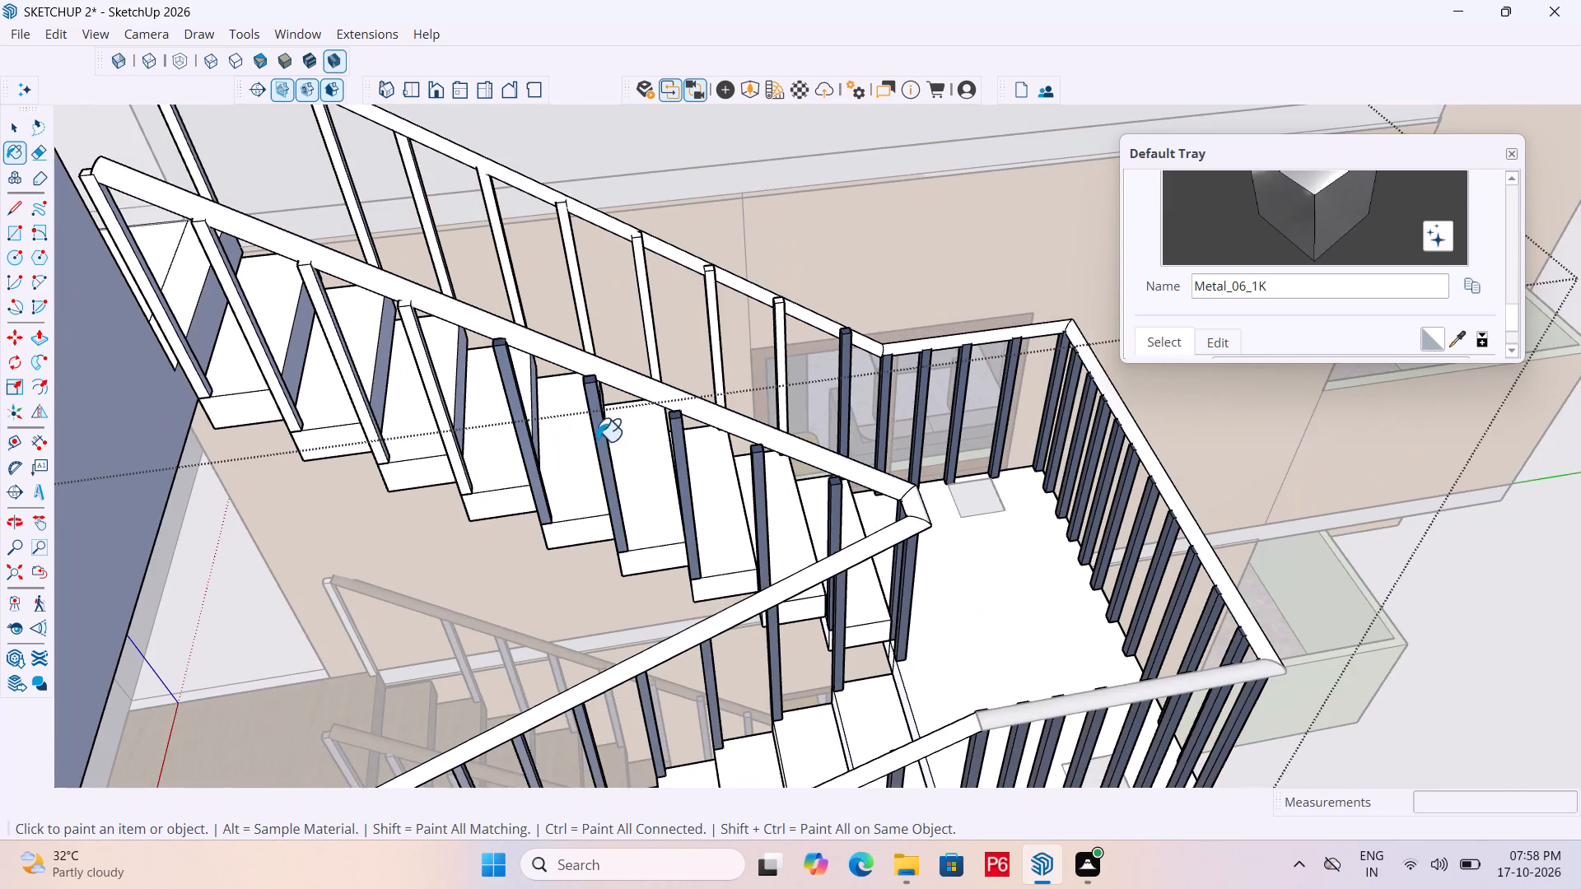
pyautogui.scroll(4, 404, 351)
pyautogui.click(418, 323)
pyautogui.click(273, 300)
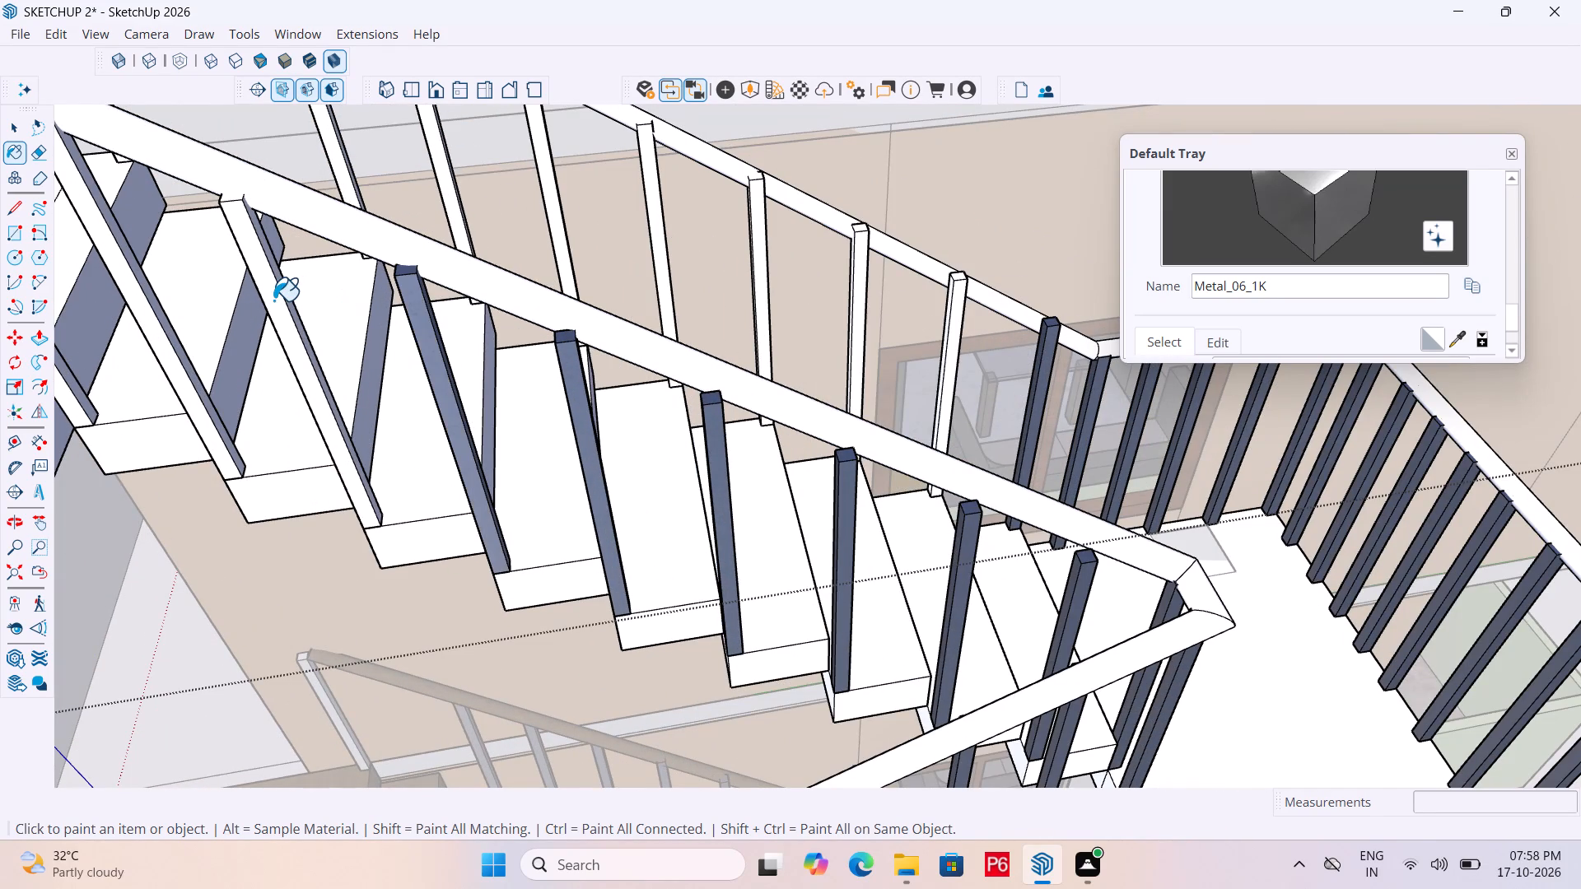
pyautogui.scroll(-4, 708, 410)
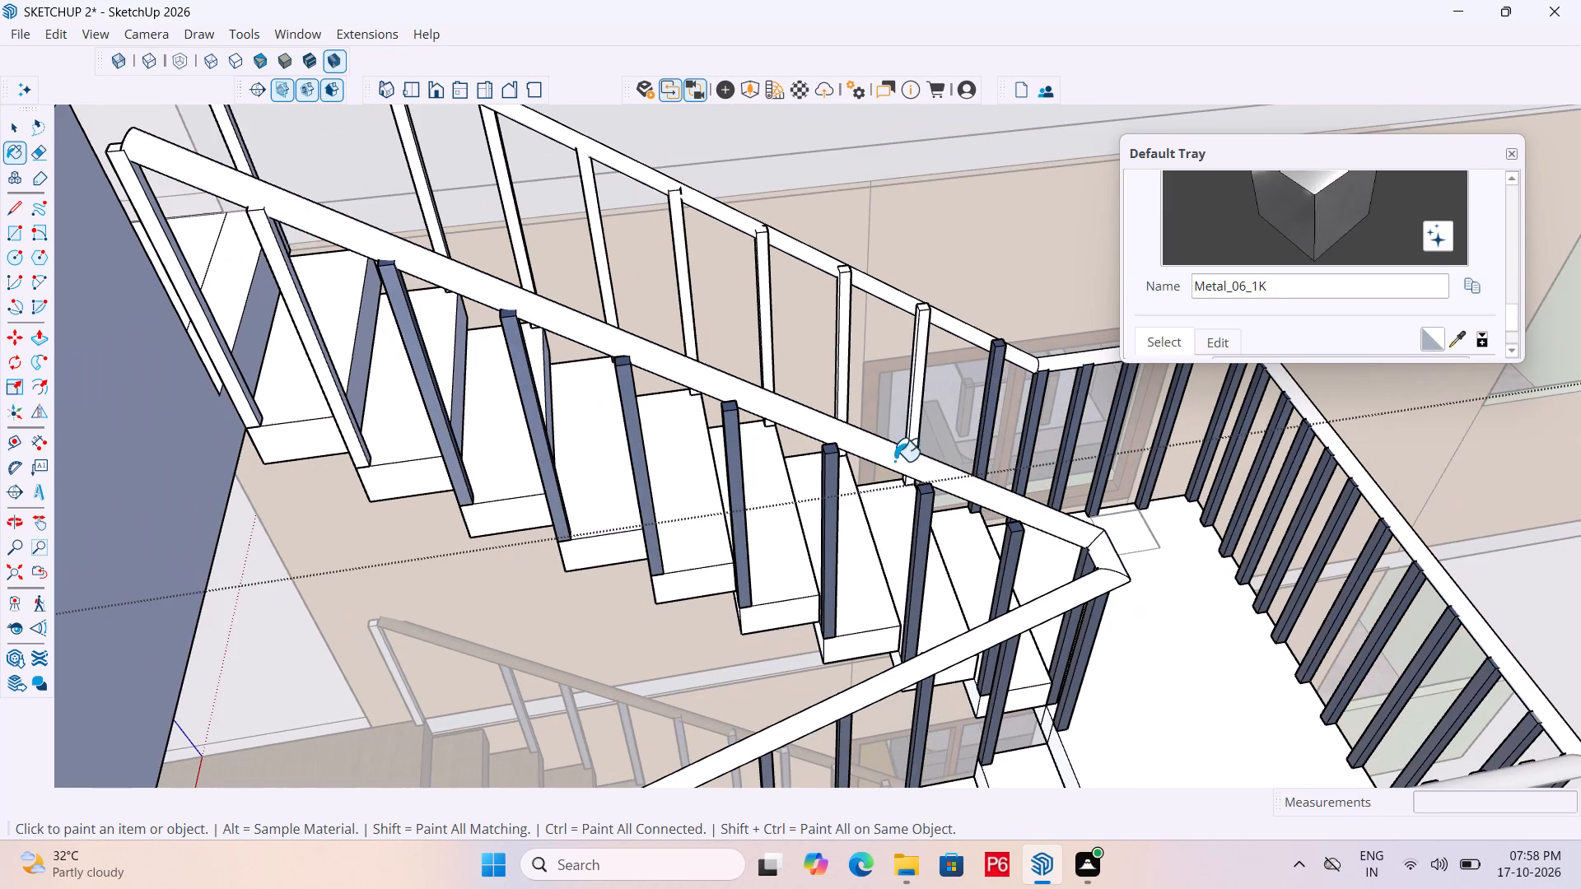
# Paint the last two inner balusters at the top of the upper flight with Metal_06_1K.
pyautogui.scroll(3, 339, 310)
pyautogui.click(345, 304)
pyautogui.click(230, 313)
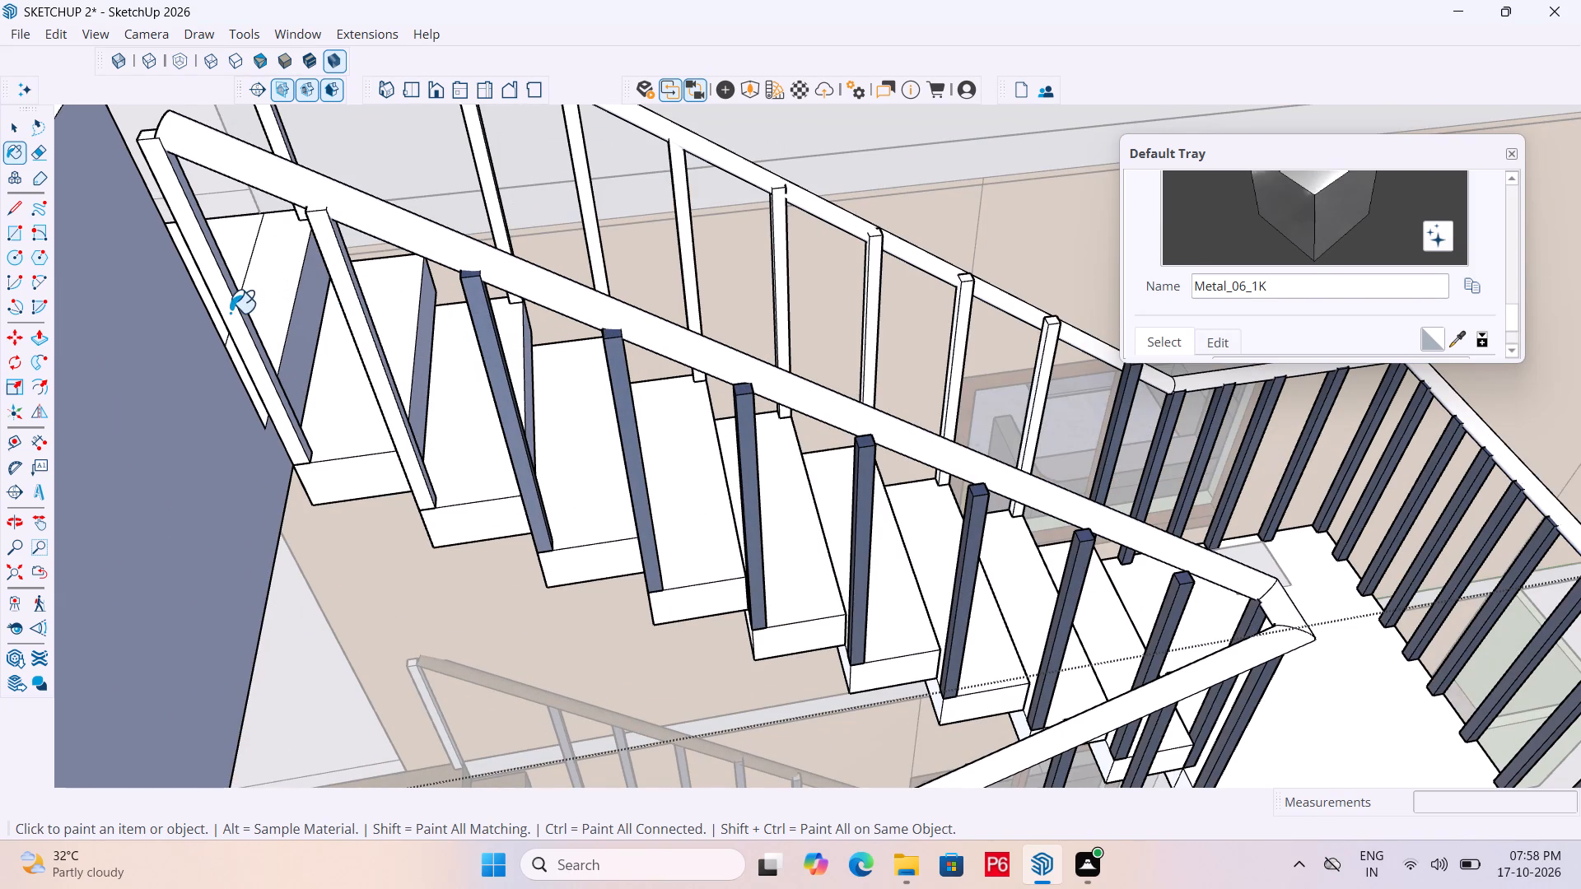
# Paint the eight remaining wall-side balusters of the upper flight, from the top down toward the landing, with Metal_06_1K.
pyautogui.scroll(-4, 414, 462)
pyautogui.scroll(4, 325, 218)
pyautogui.click(301, 226)
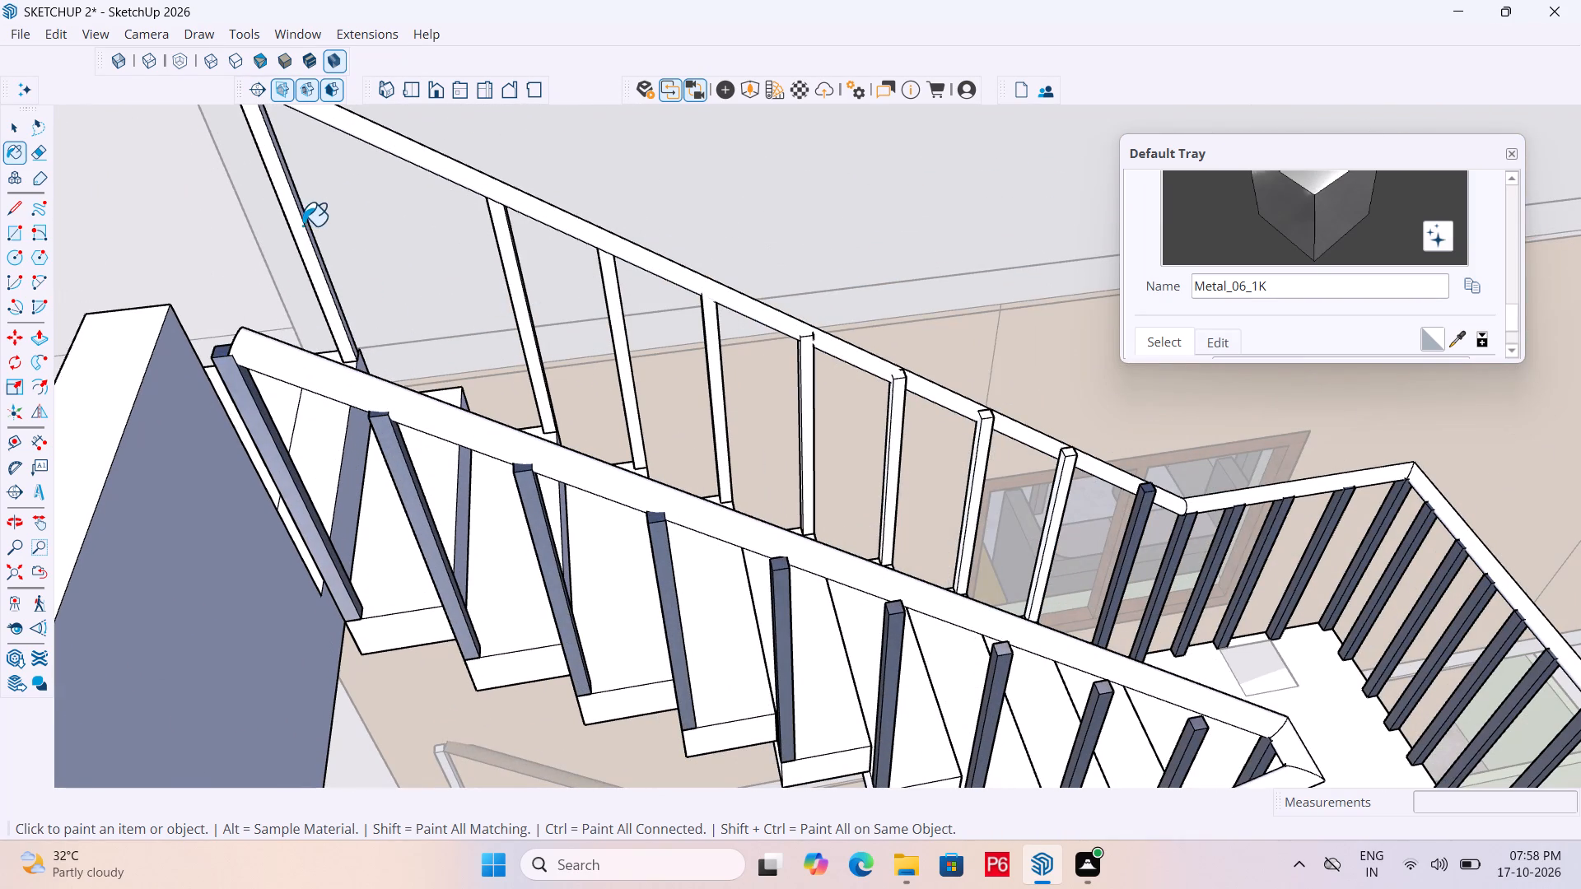
pyautogui.doubleClick(518, 272)
pyautogui.click(618, 322)
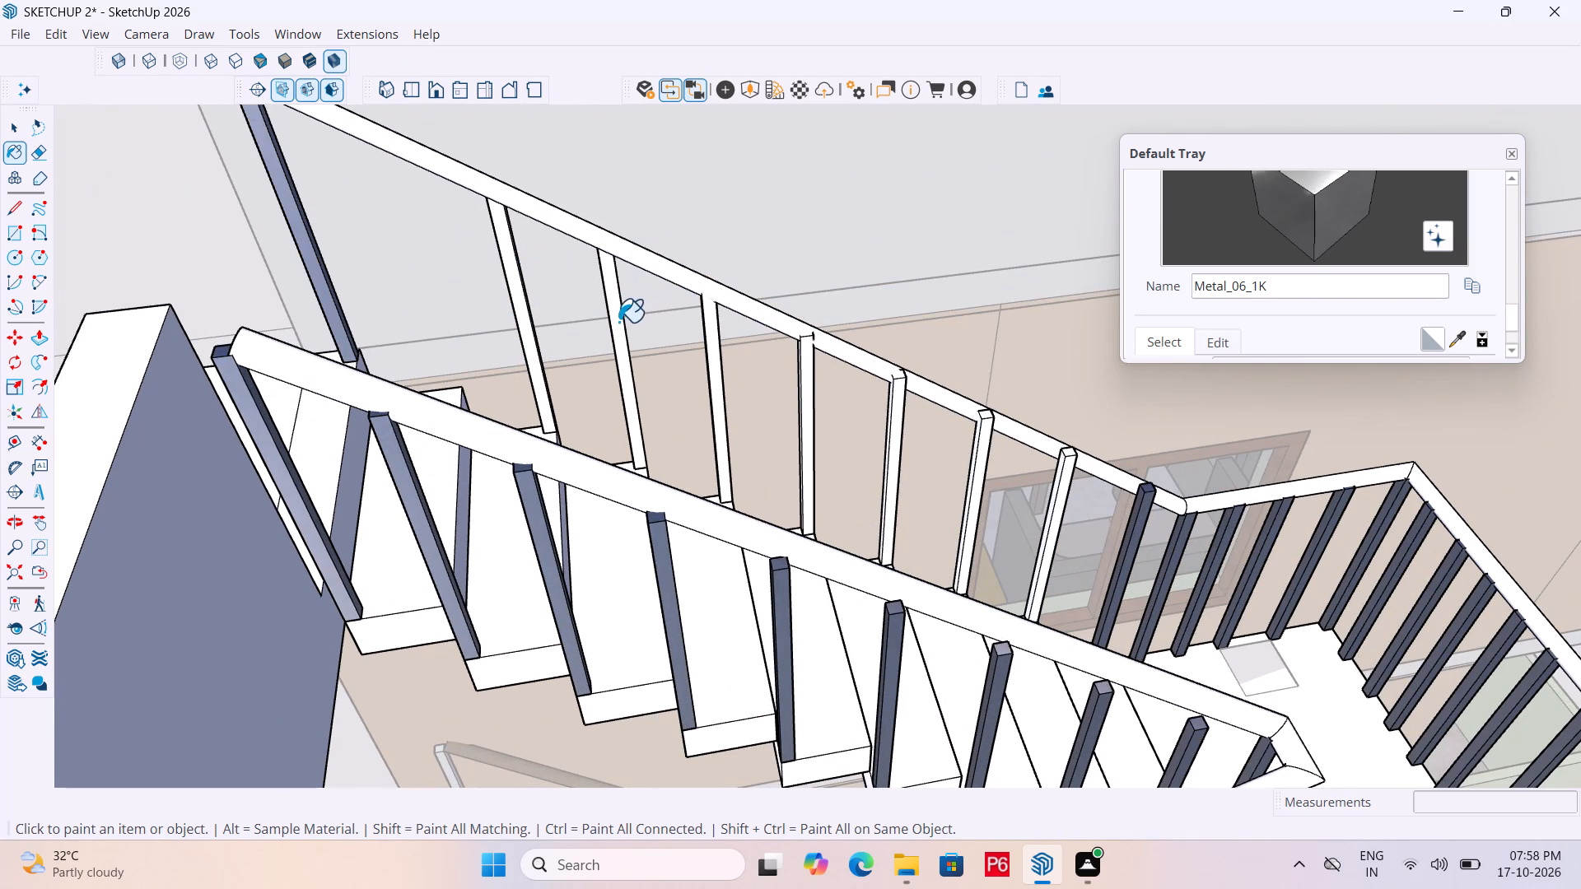
pyautogui.click(712, 359)
pyautogui.doubleClick(803, 407)
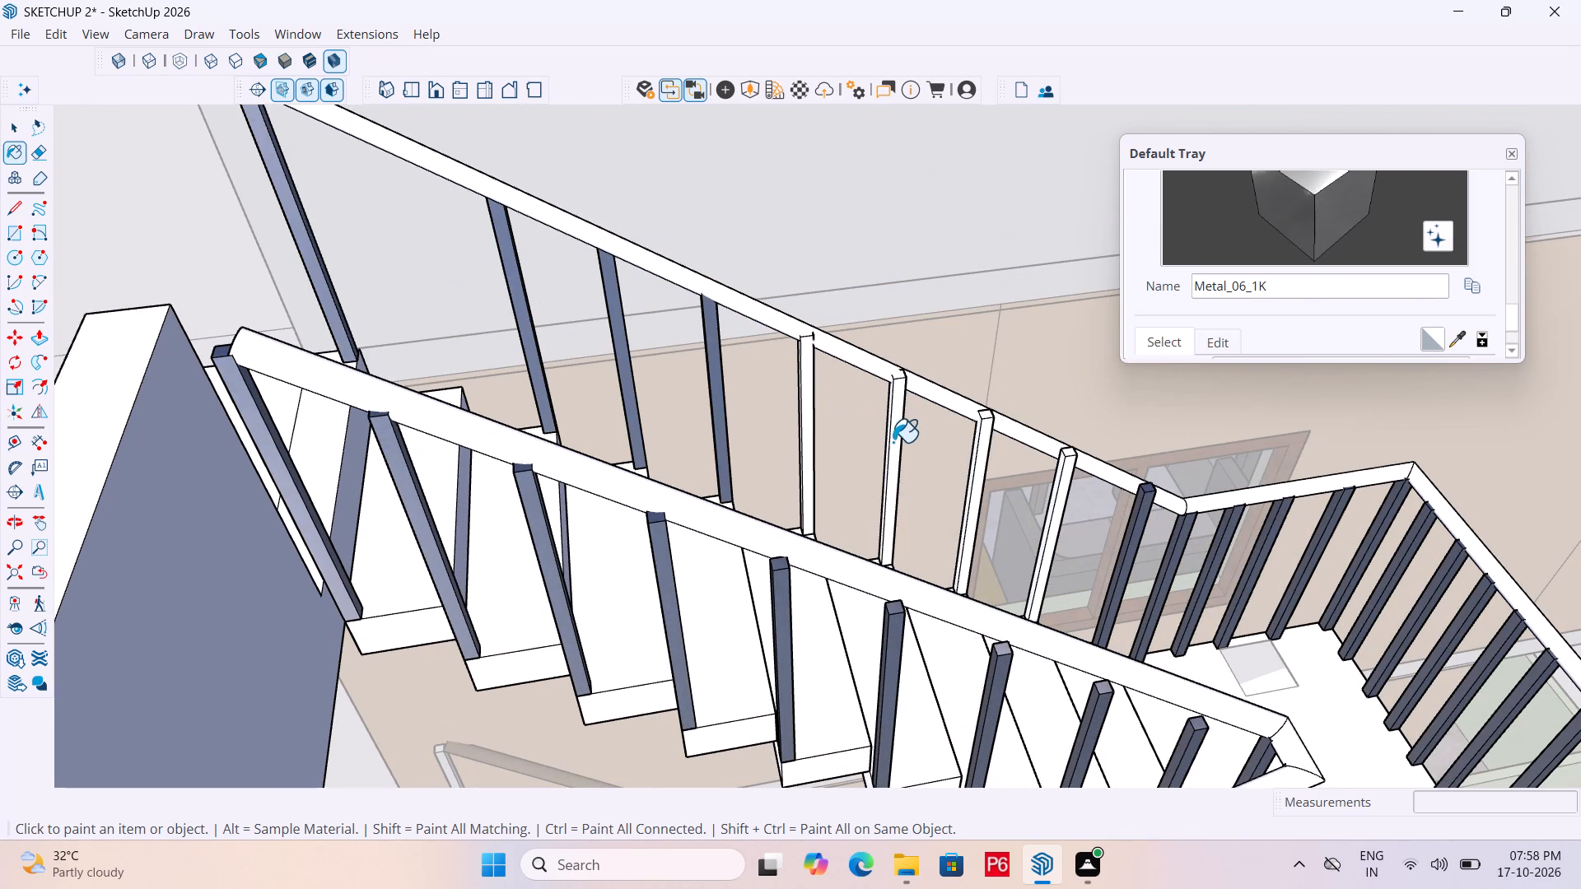
pyautogui.click(893, 443)
pyautogui.scroll(-4, 320, 389)
pyautogui.scroll(6, 930, 498)
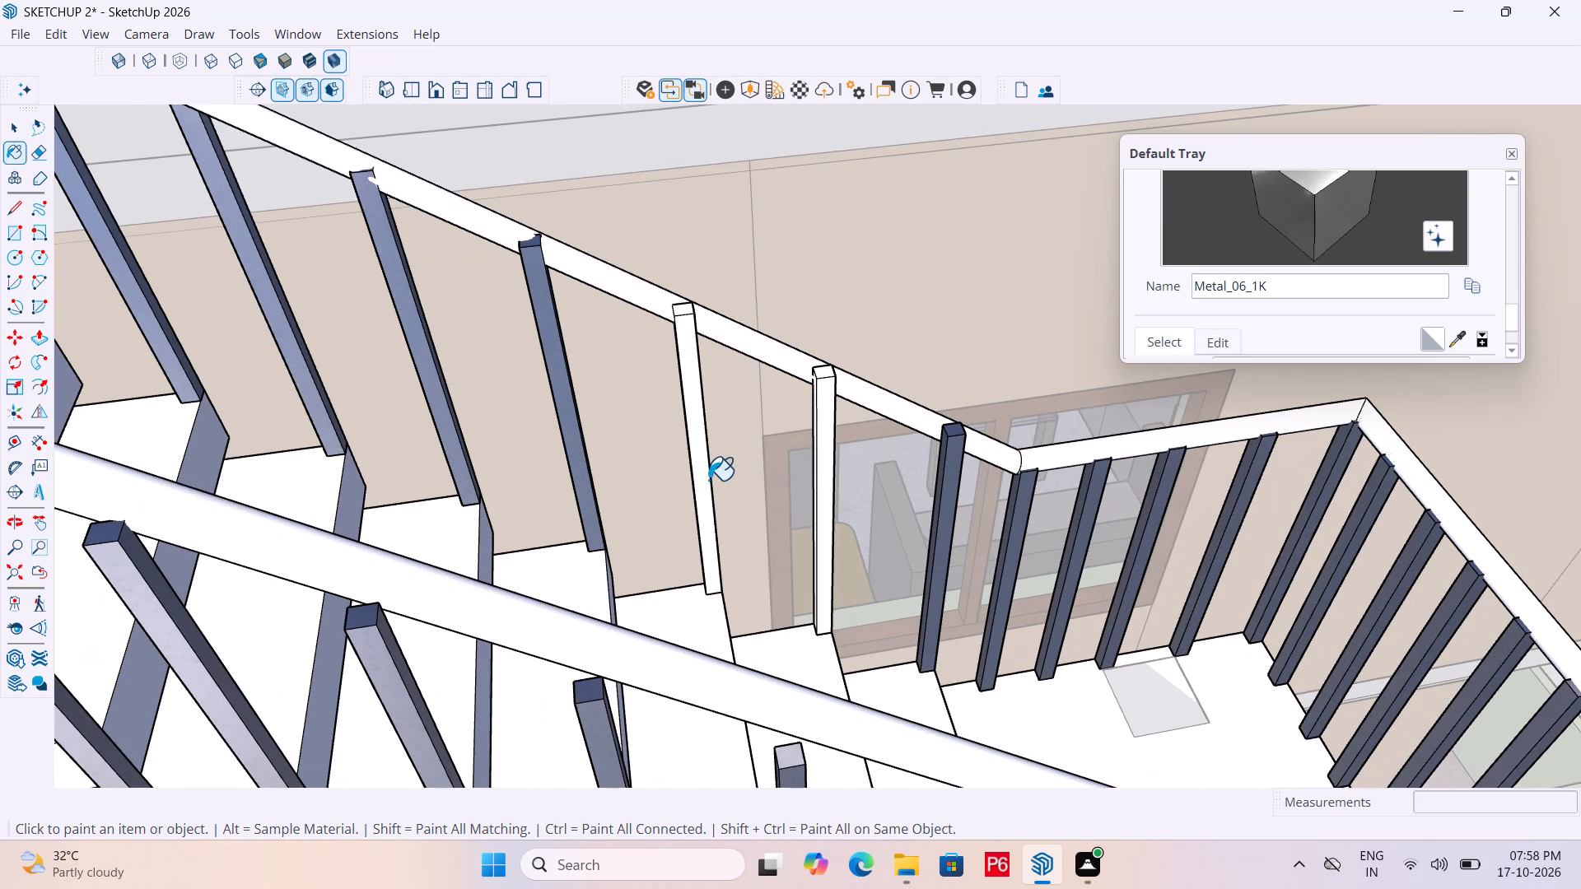
pyautogui.click(708, 480)
pyautogui.click(822, 482)
pyautogui.scroll(-7, 653, 371)
pyautogui.scroll(-3, 755, 372)
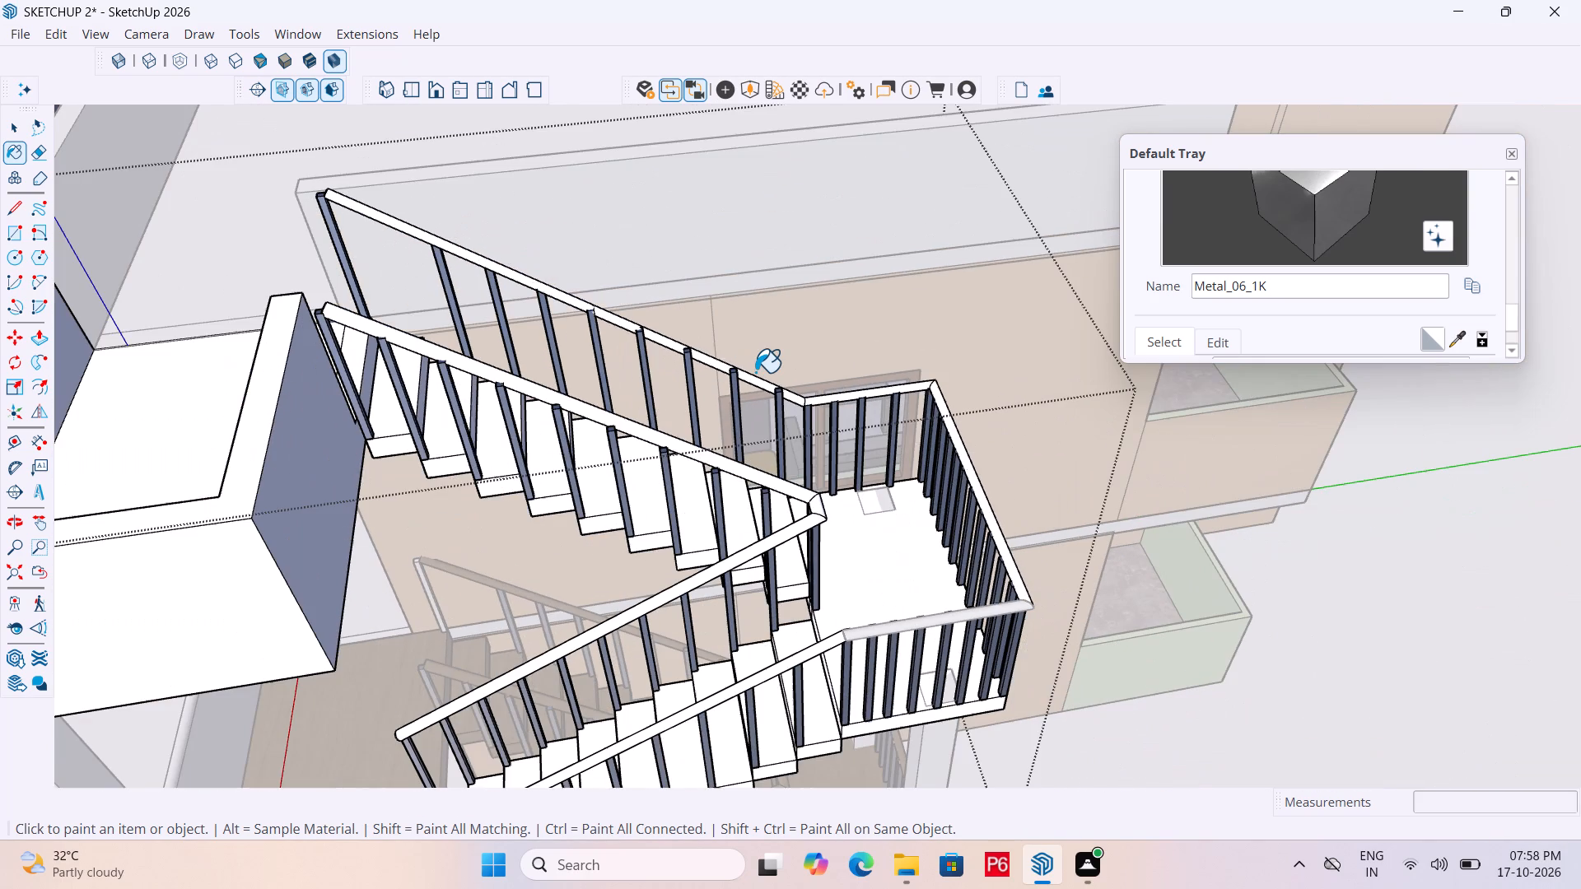
# Save the model.
pyautogui.hotkey('ctrl', 's')
pyautogui.hotkey('ctrl', 's')
pyautogui.hotkey('ctrl', 's')
# Leave the upper staircase group and choose Plywood_01_1K from the Wood materials.
pyautogui.scroll(-6, 715, 334)
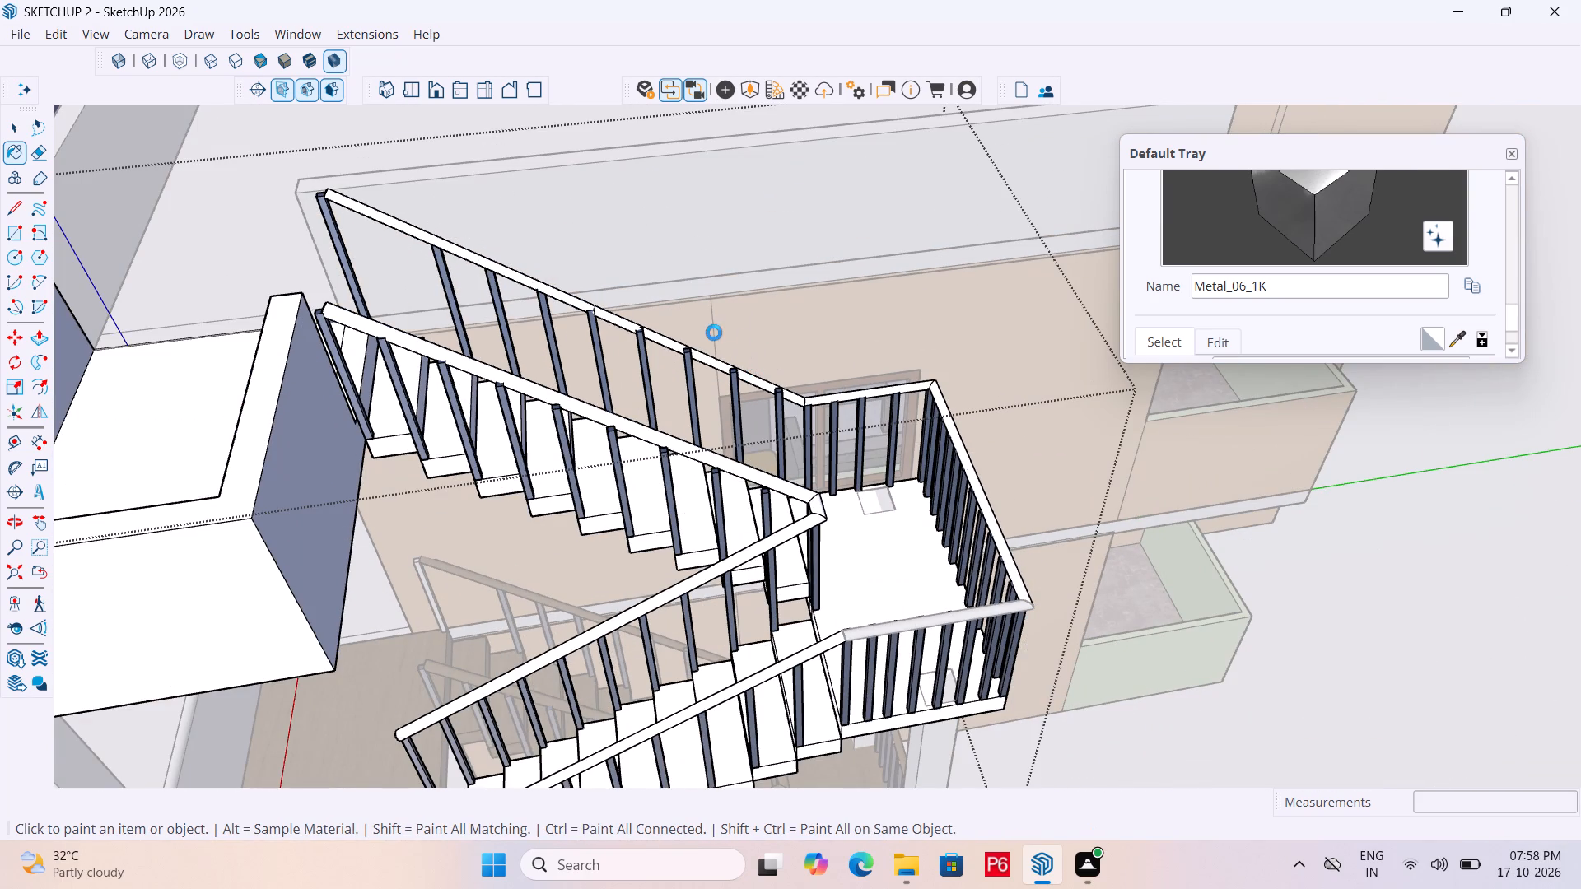
pyautogui.scroll(-4, 818, 393)
pyautogui.scroll(-5, 757, 310)
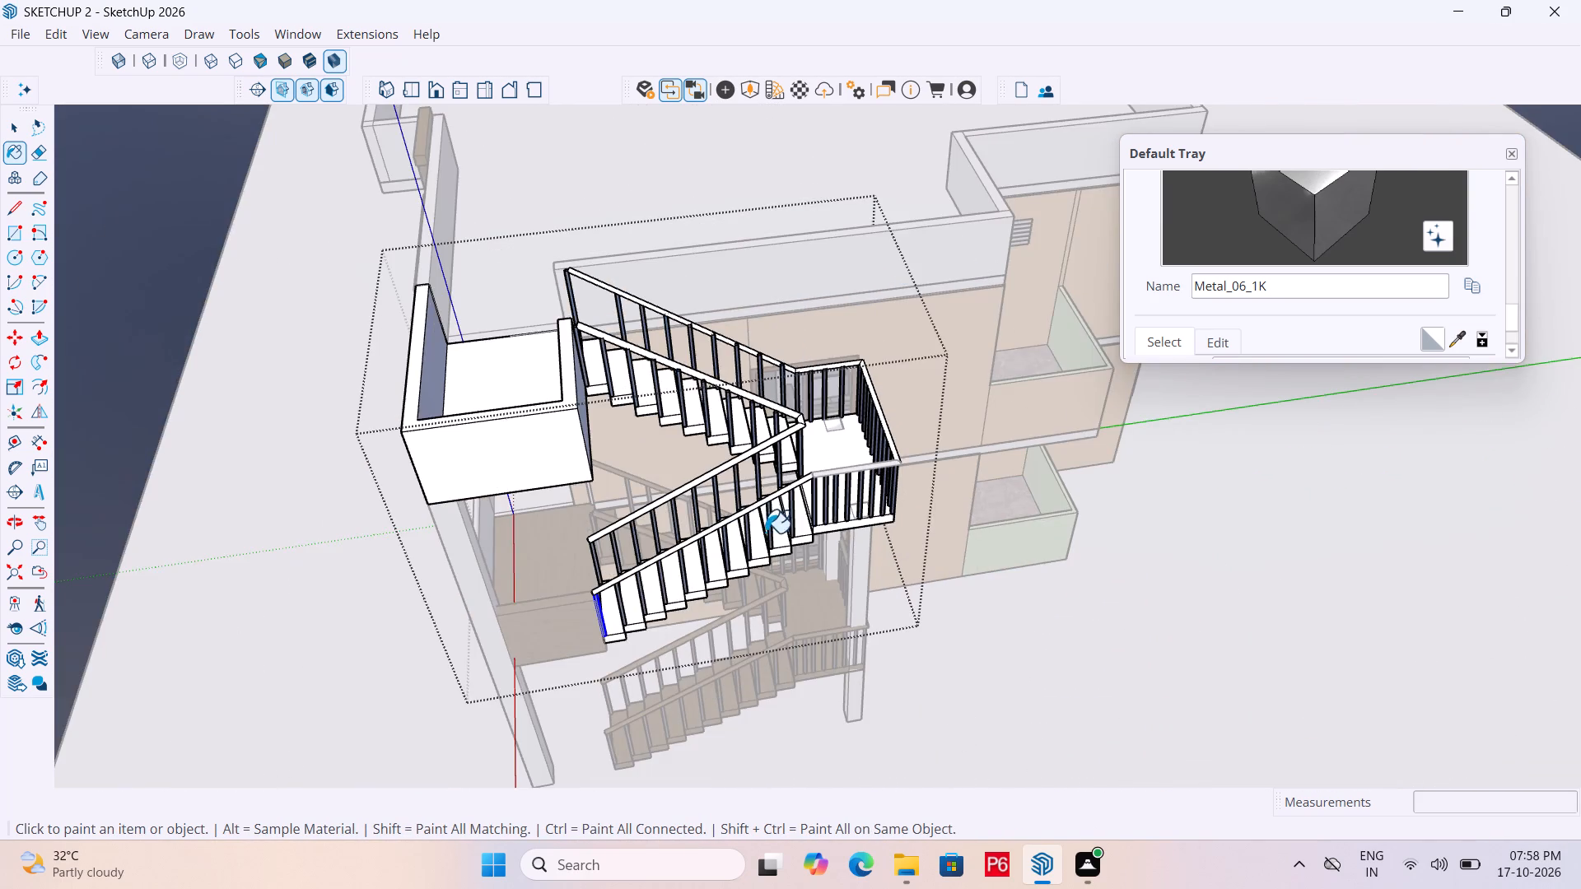
pyautogui.press('space')
pyautogui.moveTo(732, 497); pyautogui.dragTo(588, 398, button='middle')
pyautogui.press('space')
pyautogui.click(253, 283)
pyautogui.scroll(2, 739, 648)
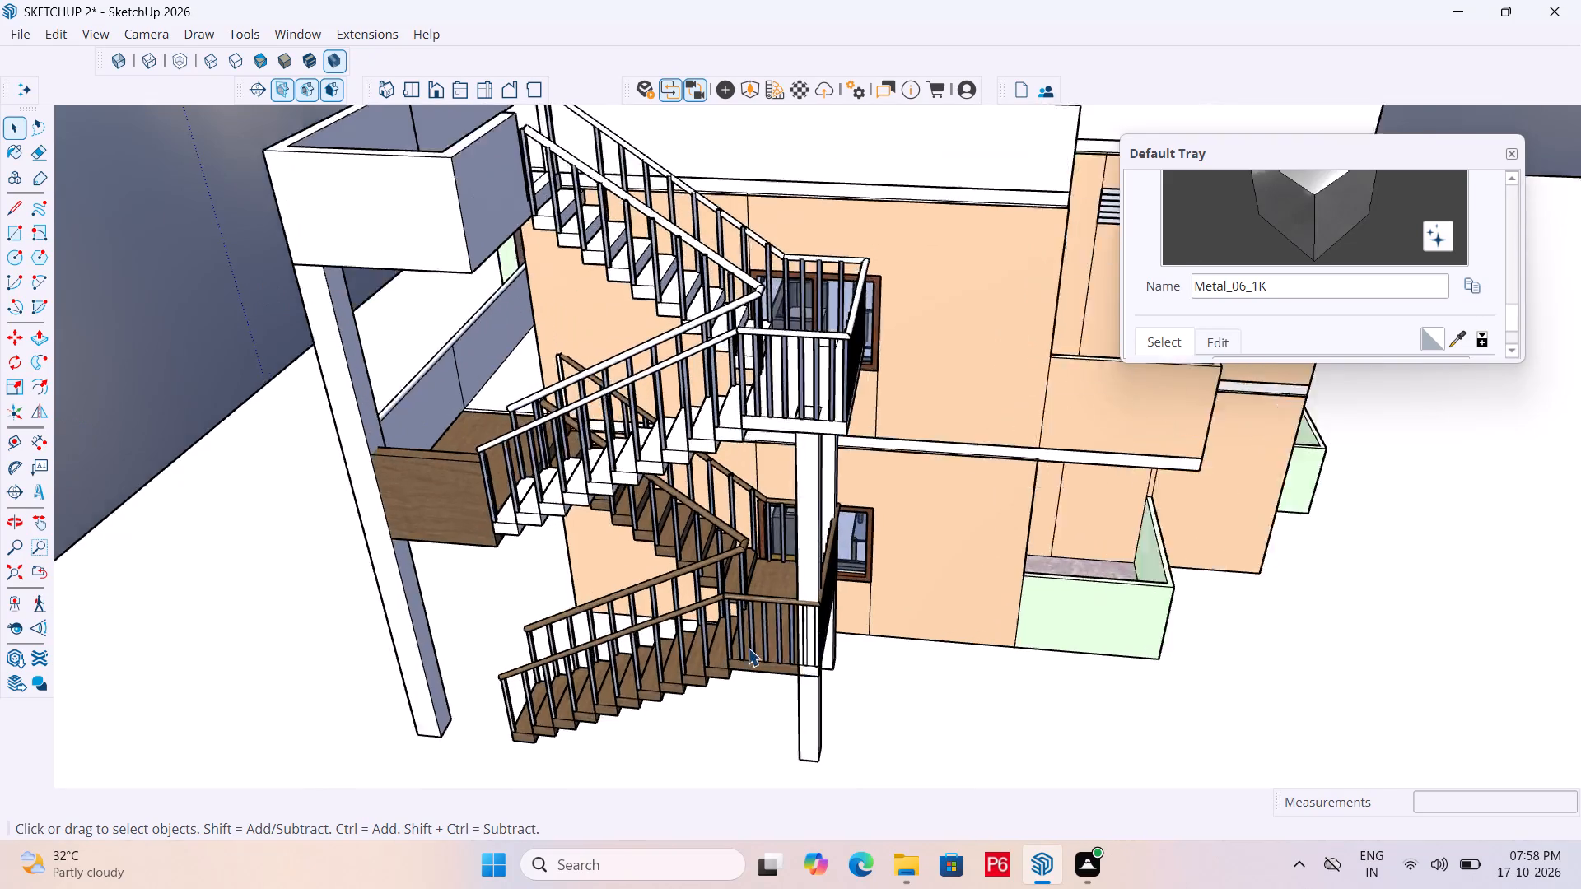
pyautogui.scroll(4, 748, 648)
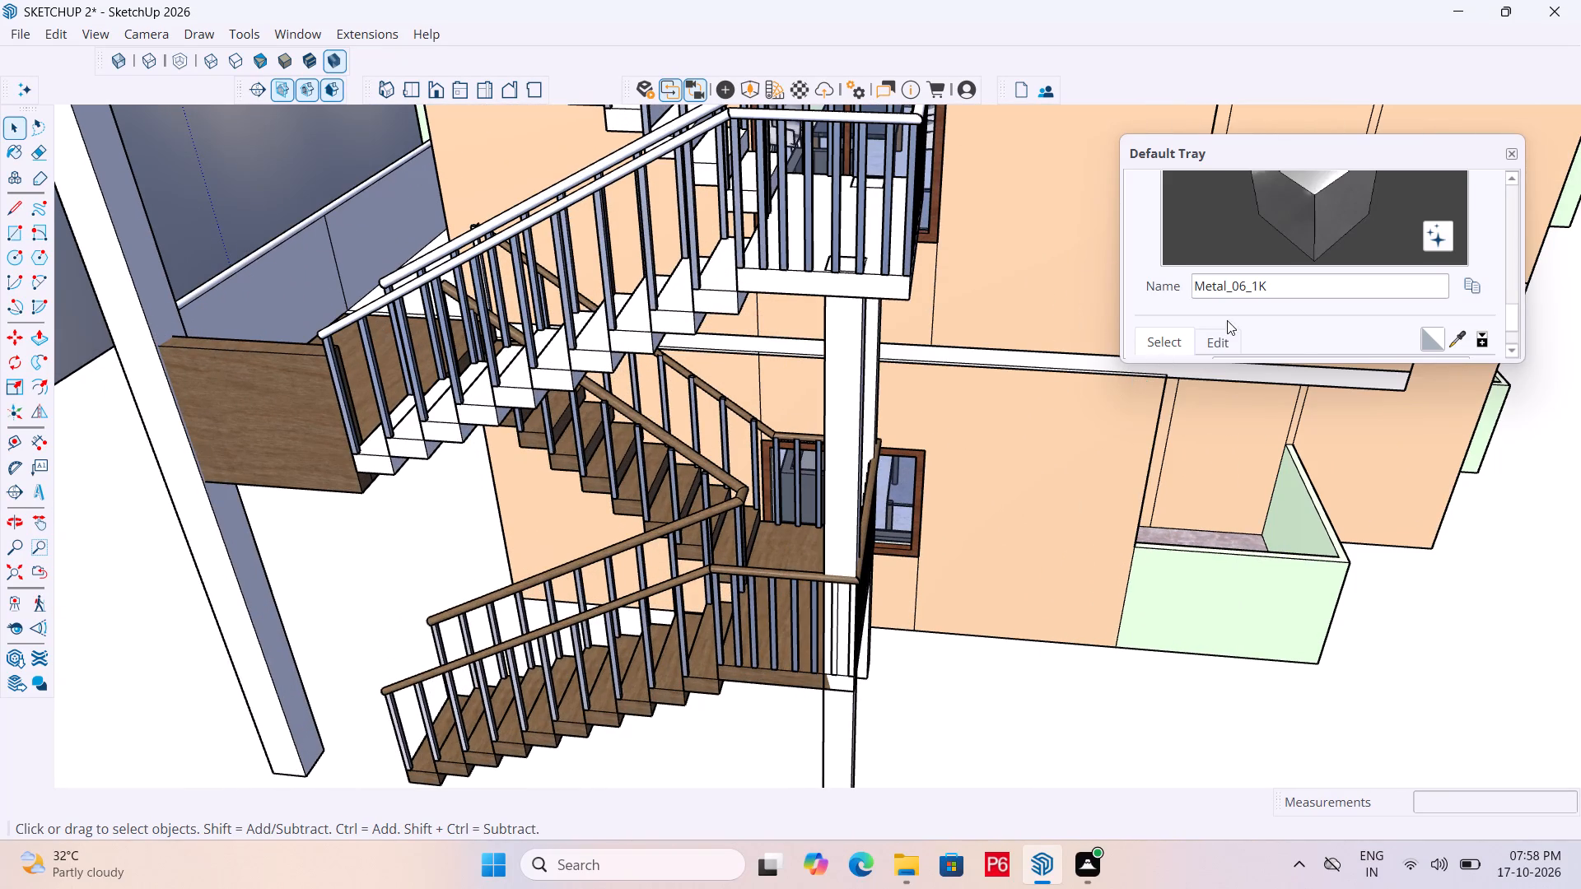
pyautogui.scroll(-2, 1234, 320)
pyautogui.scroll(-1, 1304, 285)
pyautogui.doubleClick(1333, 262)
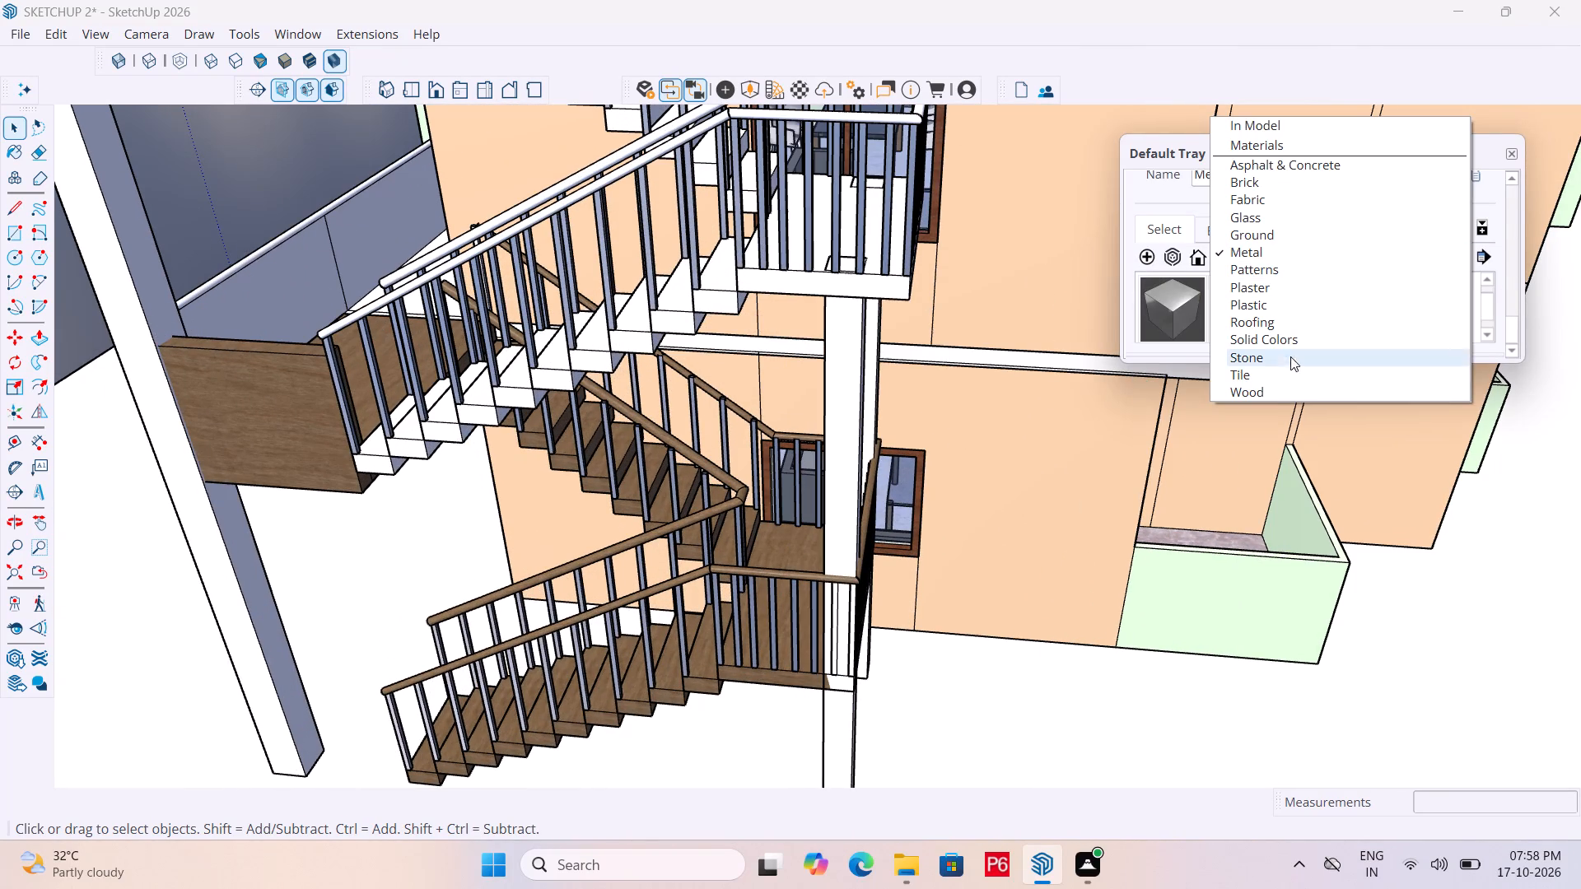
pyautogui.doubleClick(1266, 394)
pyautogui.click(1181, 319)
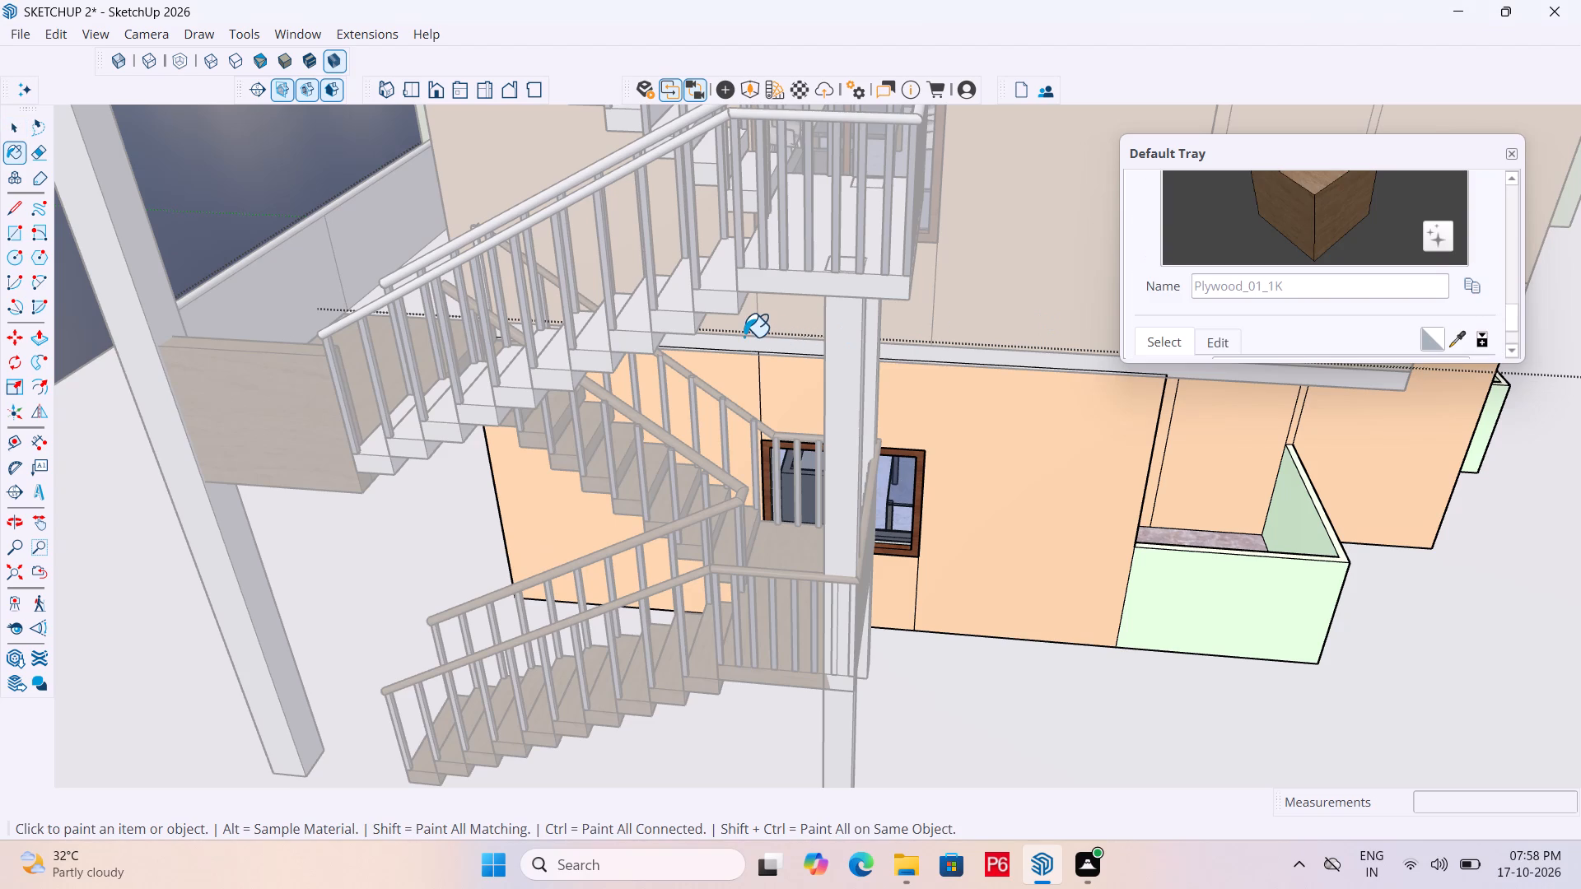
pyautogui.scroll(-3, 808, 392)
pyautogui.press('space')
pyautogui.click(170, 299)
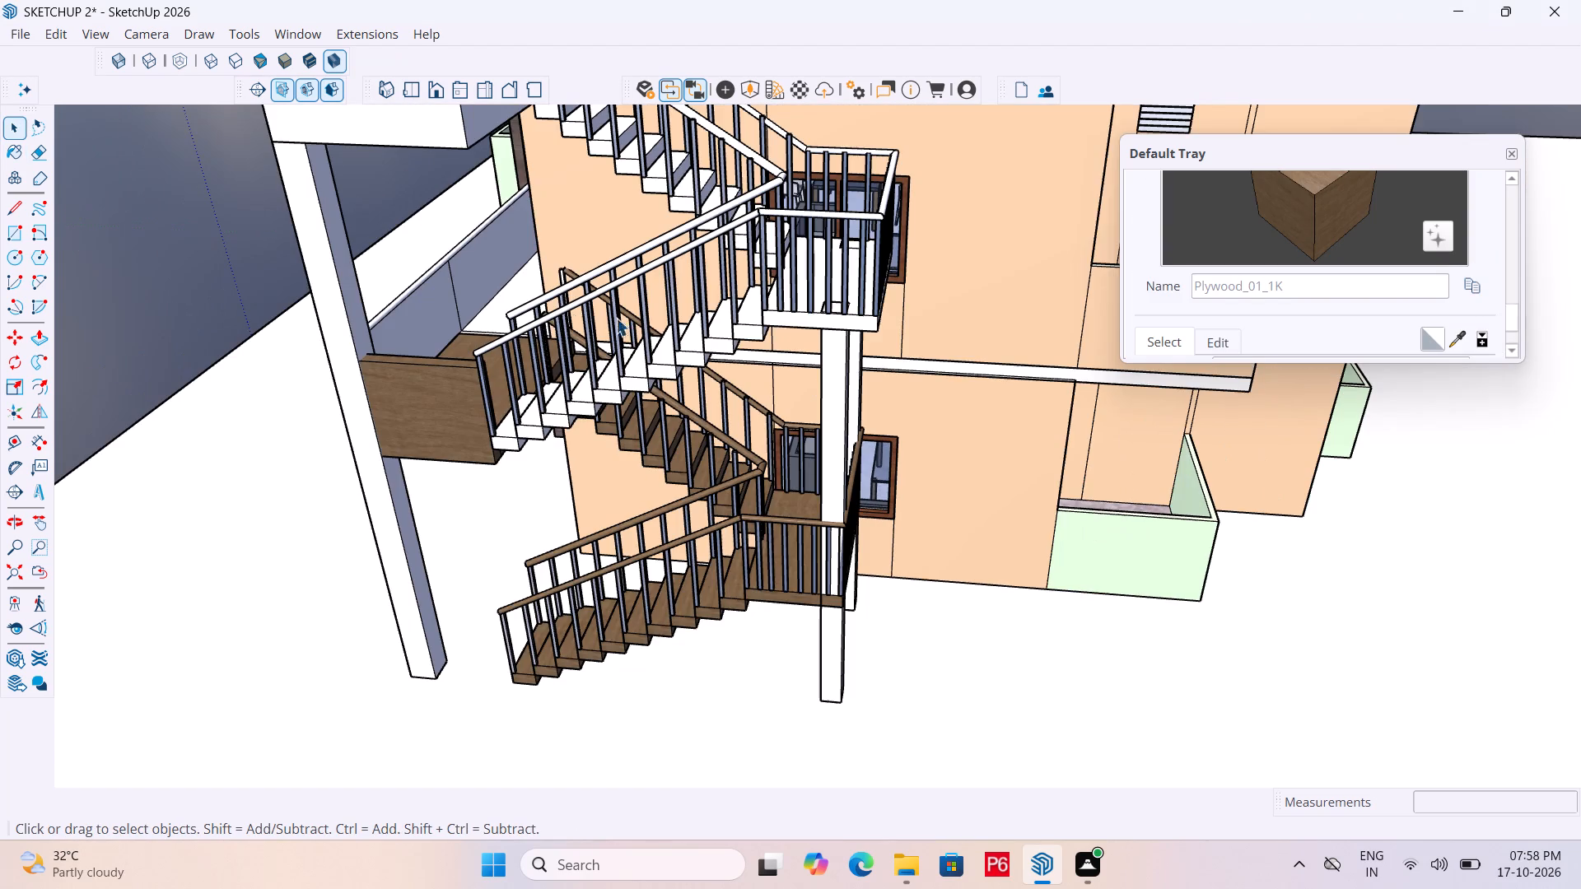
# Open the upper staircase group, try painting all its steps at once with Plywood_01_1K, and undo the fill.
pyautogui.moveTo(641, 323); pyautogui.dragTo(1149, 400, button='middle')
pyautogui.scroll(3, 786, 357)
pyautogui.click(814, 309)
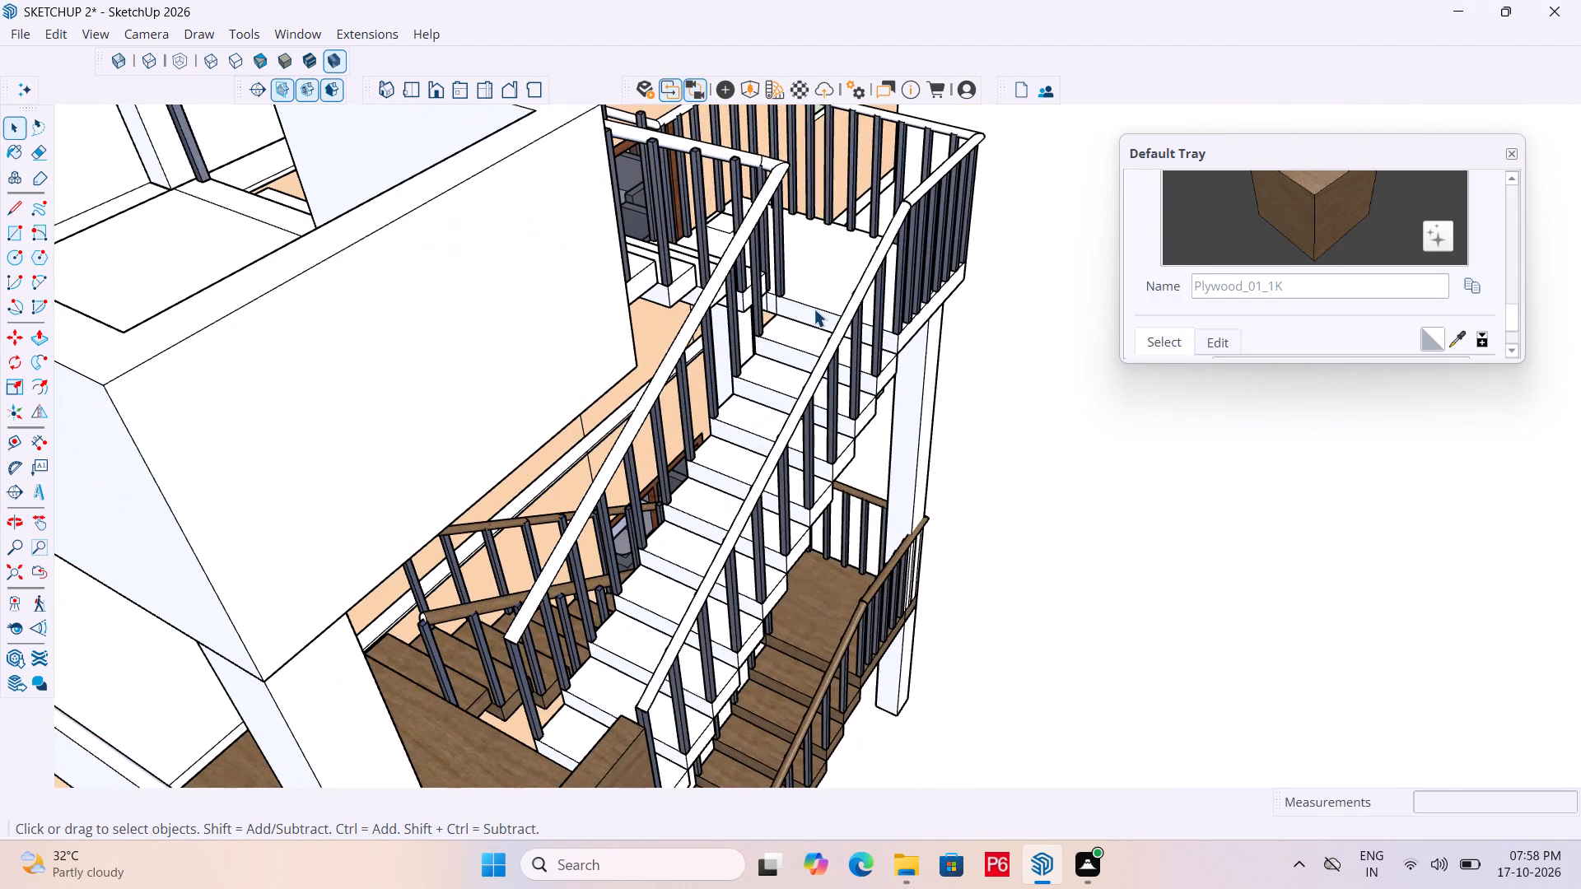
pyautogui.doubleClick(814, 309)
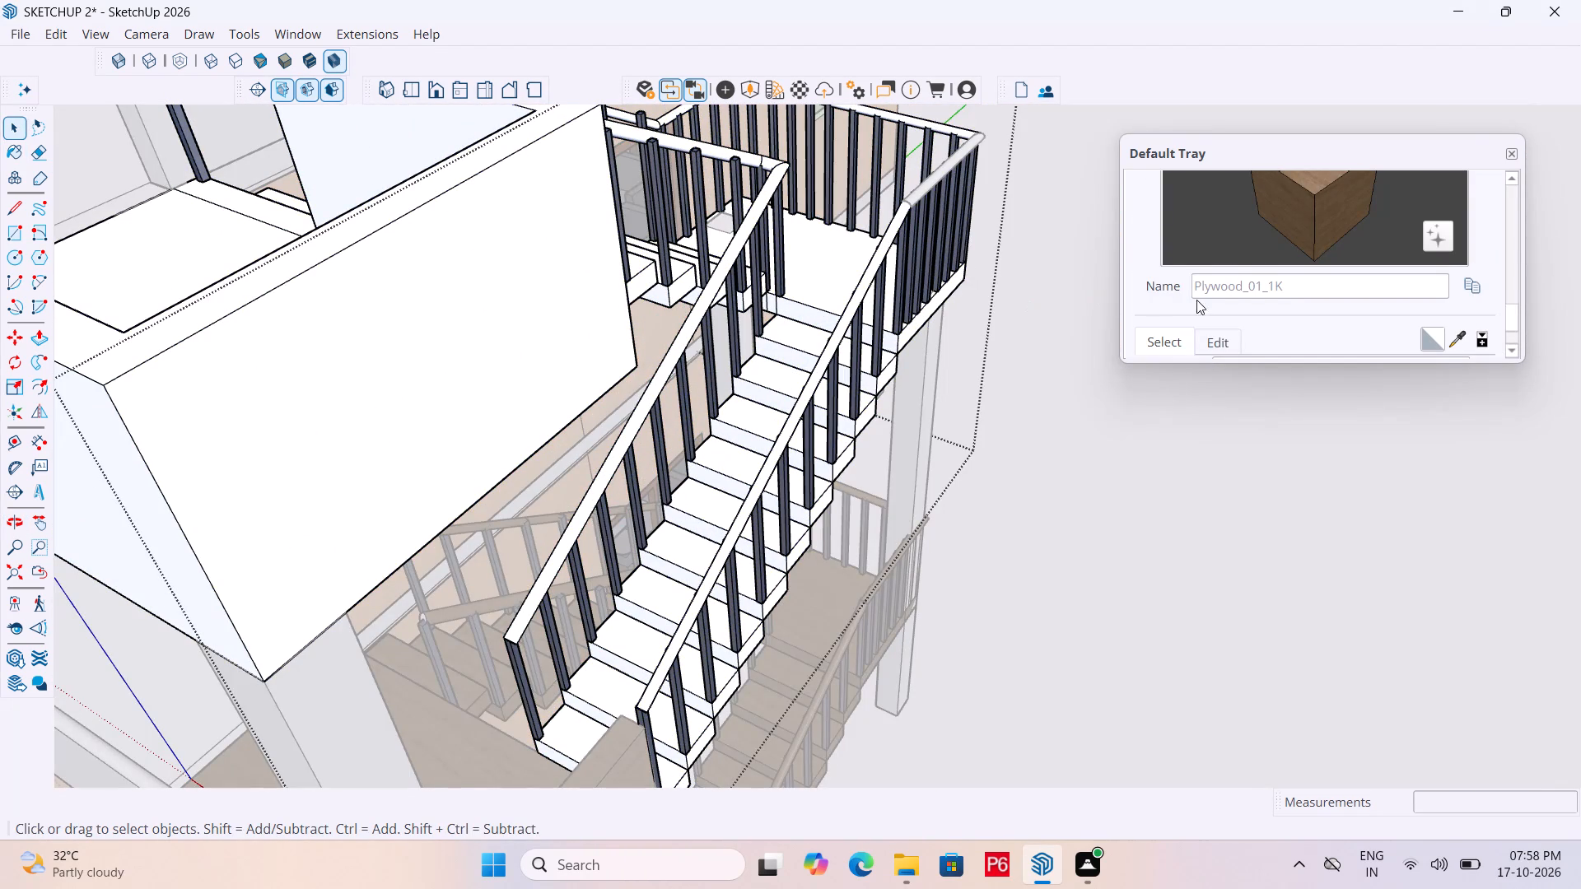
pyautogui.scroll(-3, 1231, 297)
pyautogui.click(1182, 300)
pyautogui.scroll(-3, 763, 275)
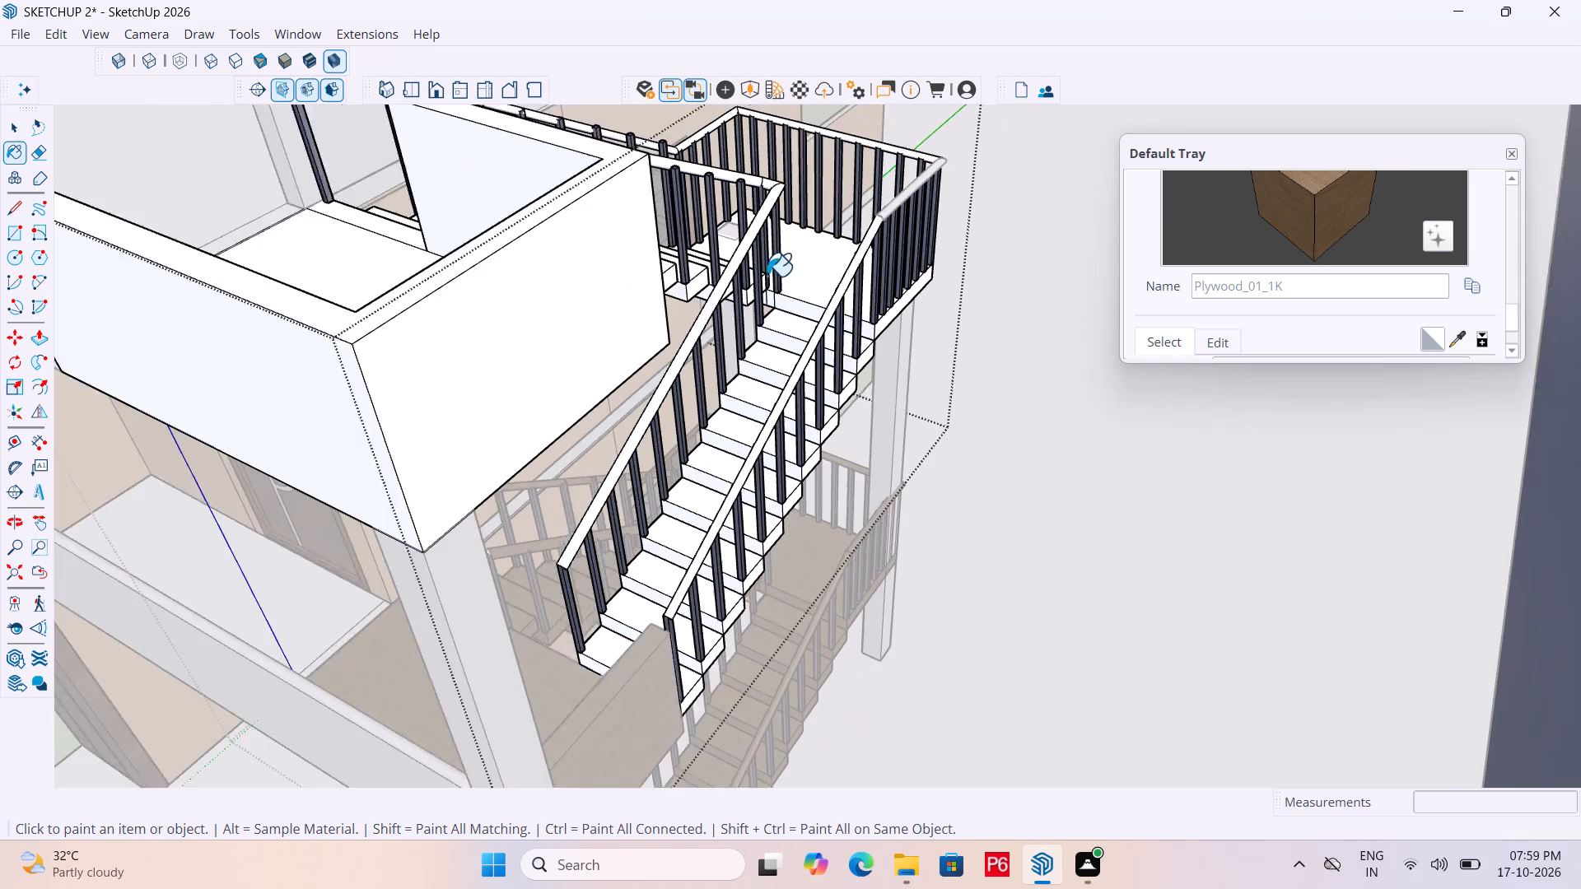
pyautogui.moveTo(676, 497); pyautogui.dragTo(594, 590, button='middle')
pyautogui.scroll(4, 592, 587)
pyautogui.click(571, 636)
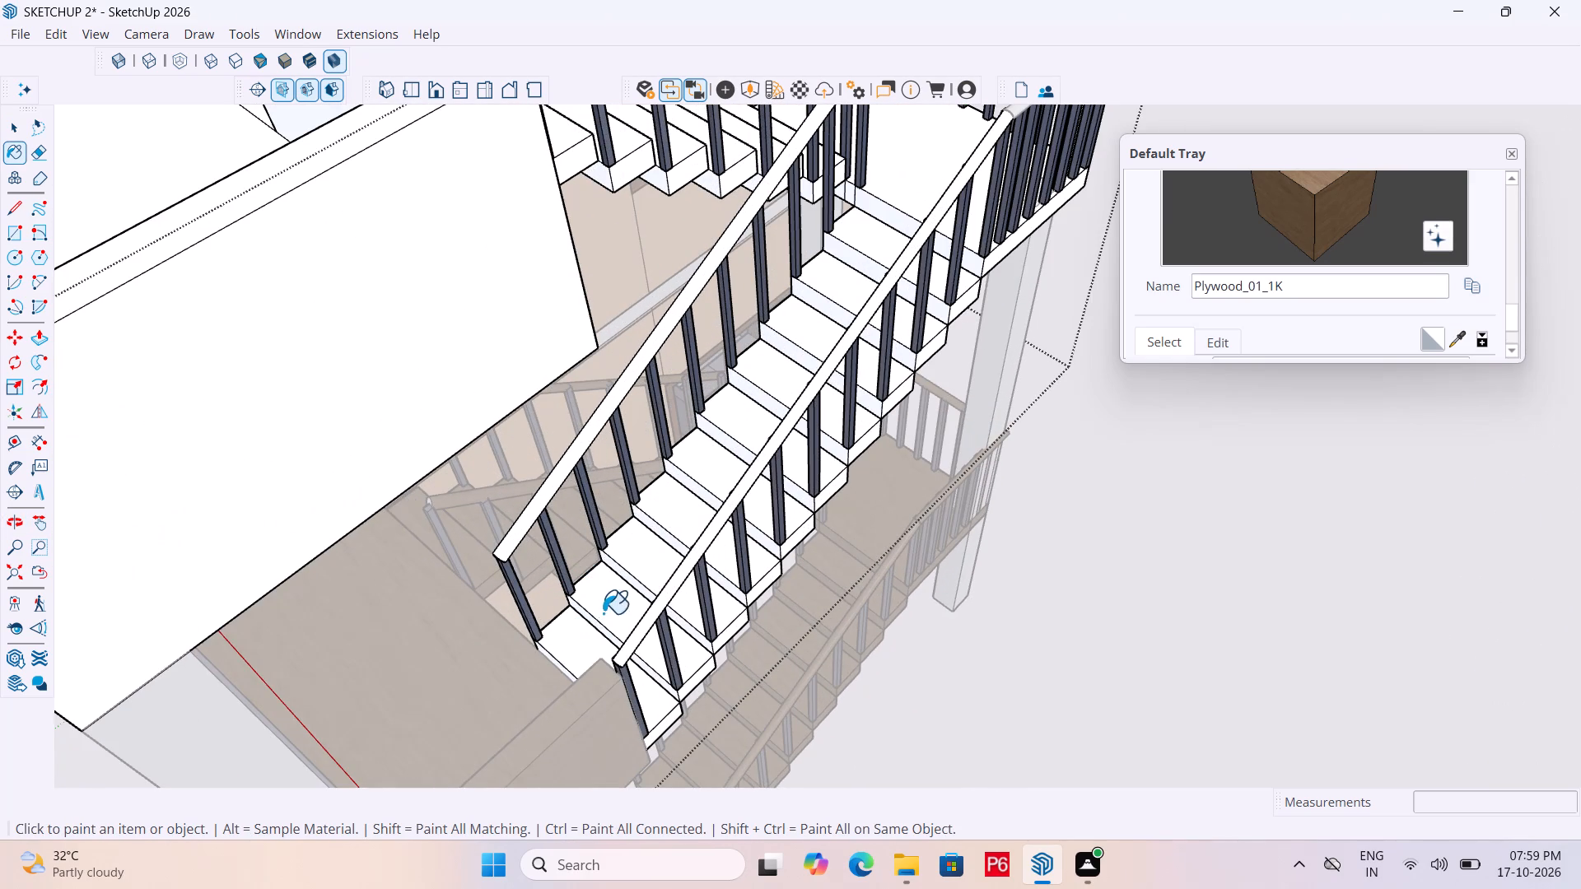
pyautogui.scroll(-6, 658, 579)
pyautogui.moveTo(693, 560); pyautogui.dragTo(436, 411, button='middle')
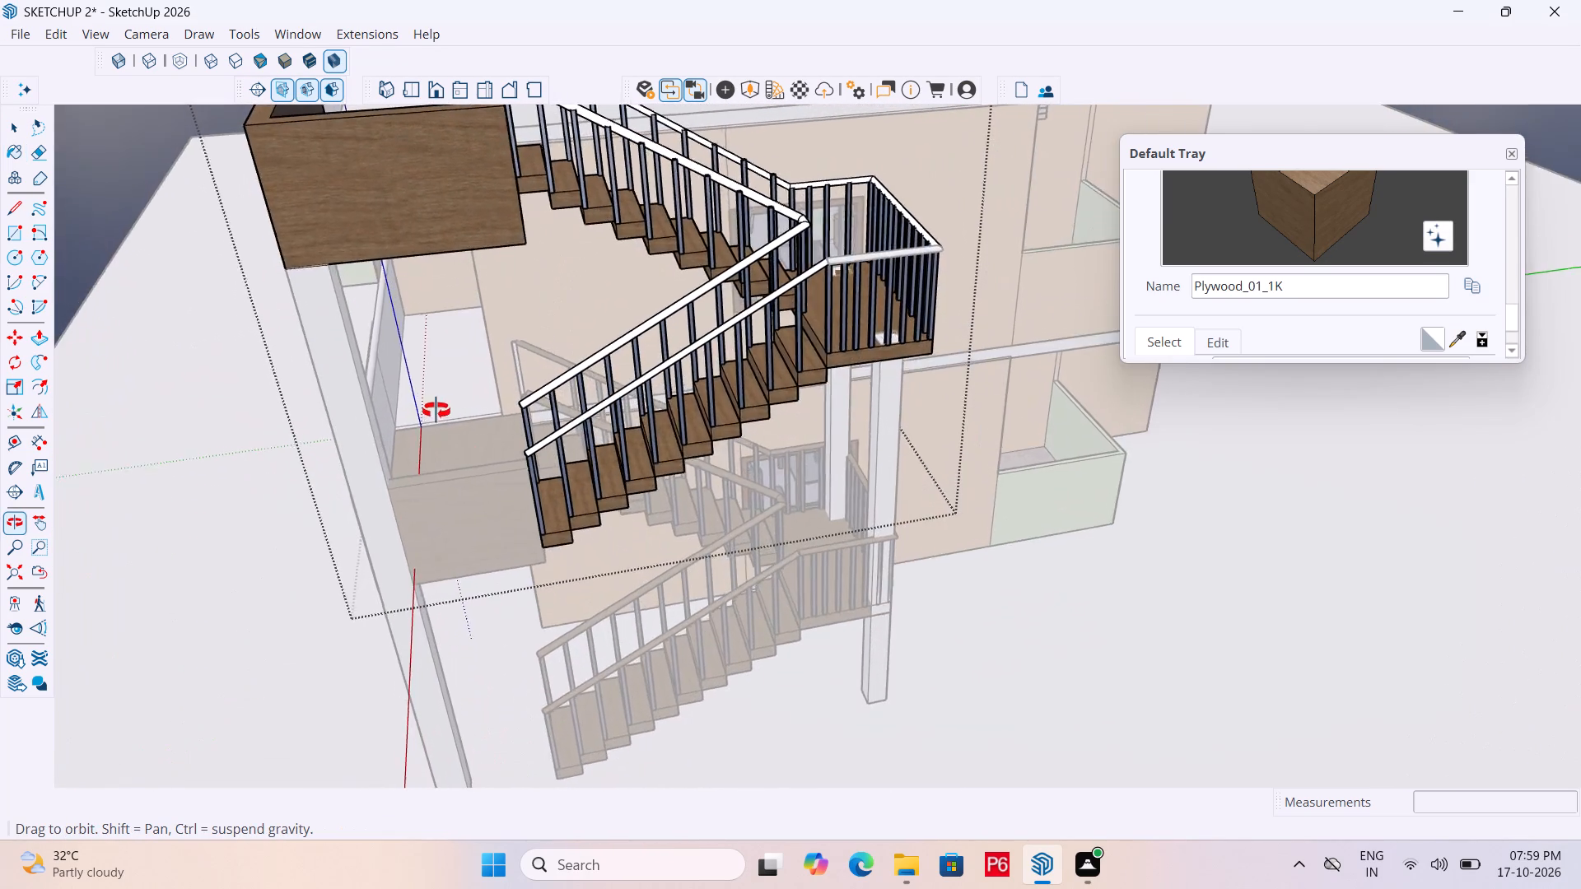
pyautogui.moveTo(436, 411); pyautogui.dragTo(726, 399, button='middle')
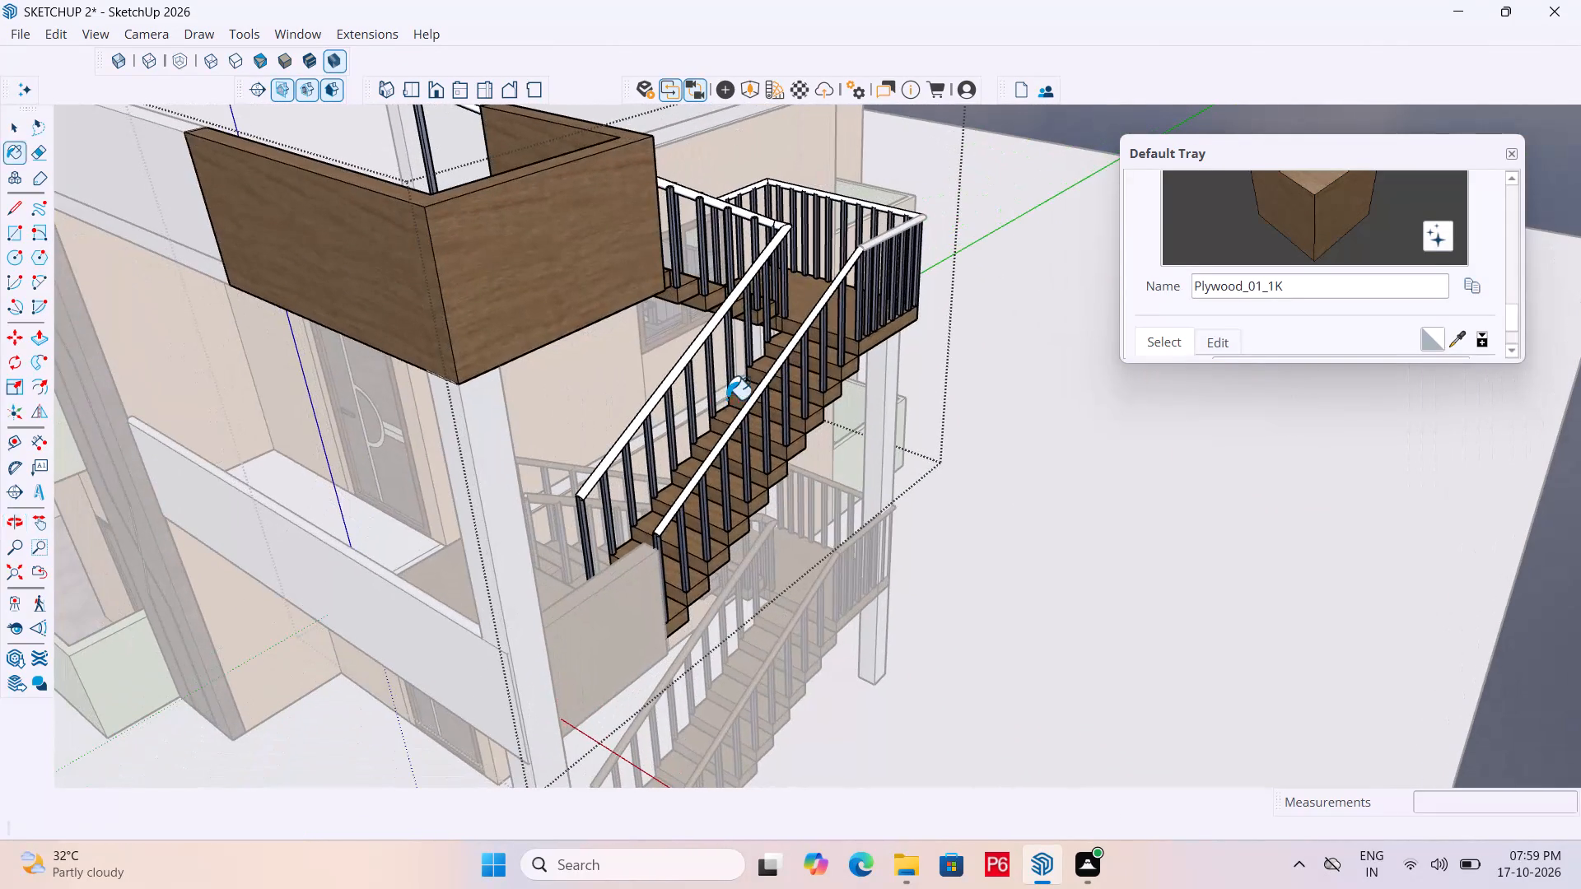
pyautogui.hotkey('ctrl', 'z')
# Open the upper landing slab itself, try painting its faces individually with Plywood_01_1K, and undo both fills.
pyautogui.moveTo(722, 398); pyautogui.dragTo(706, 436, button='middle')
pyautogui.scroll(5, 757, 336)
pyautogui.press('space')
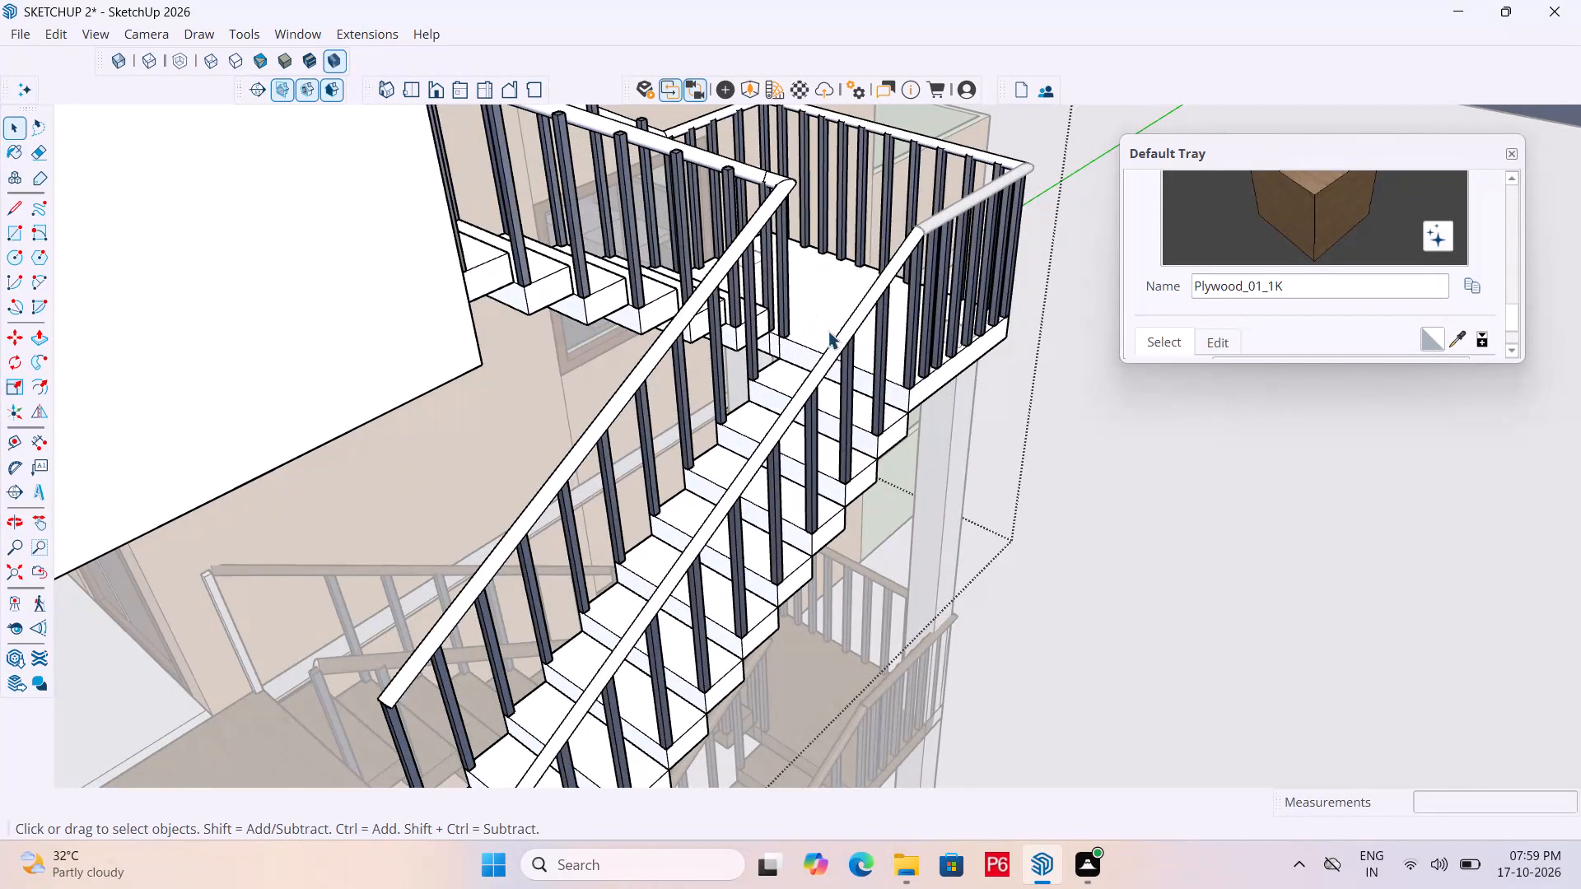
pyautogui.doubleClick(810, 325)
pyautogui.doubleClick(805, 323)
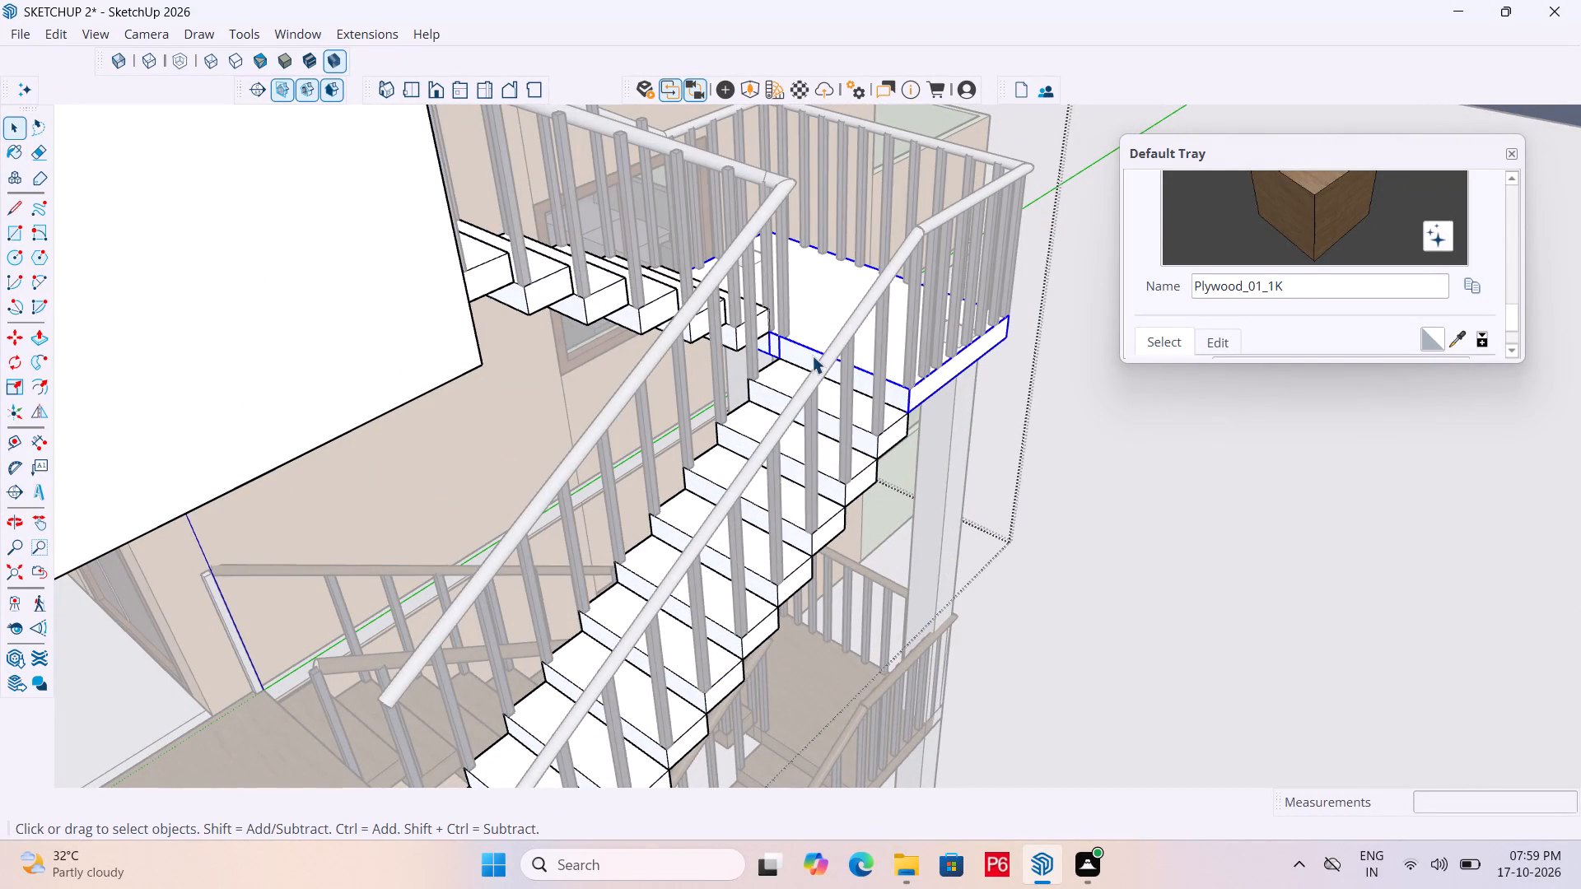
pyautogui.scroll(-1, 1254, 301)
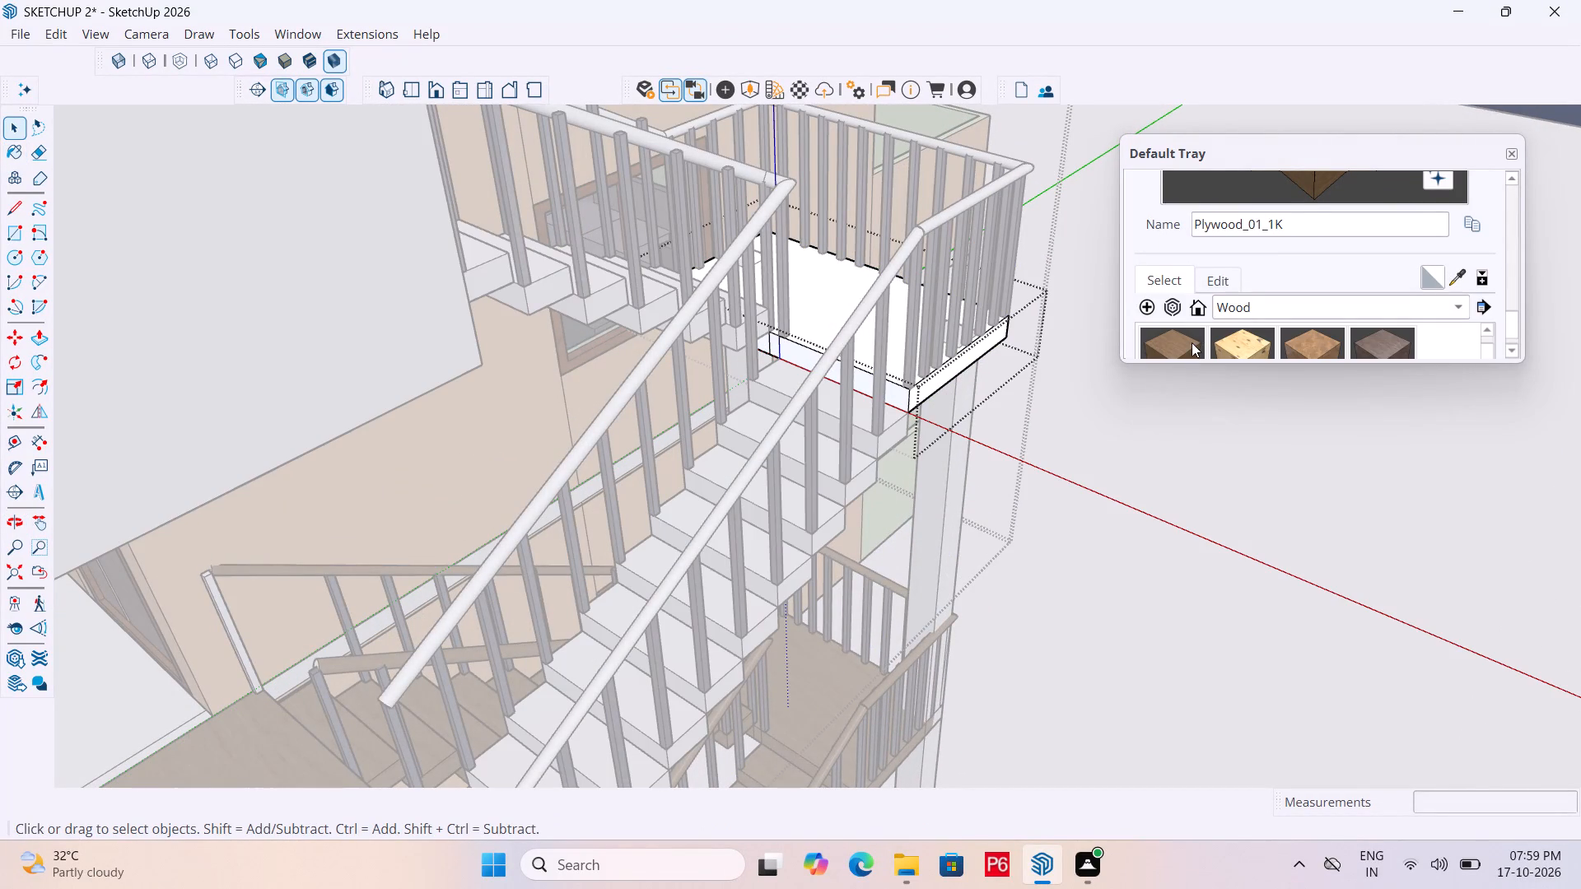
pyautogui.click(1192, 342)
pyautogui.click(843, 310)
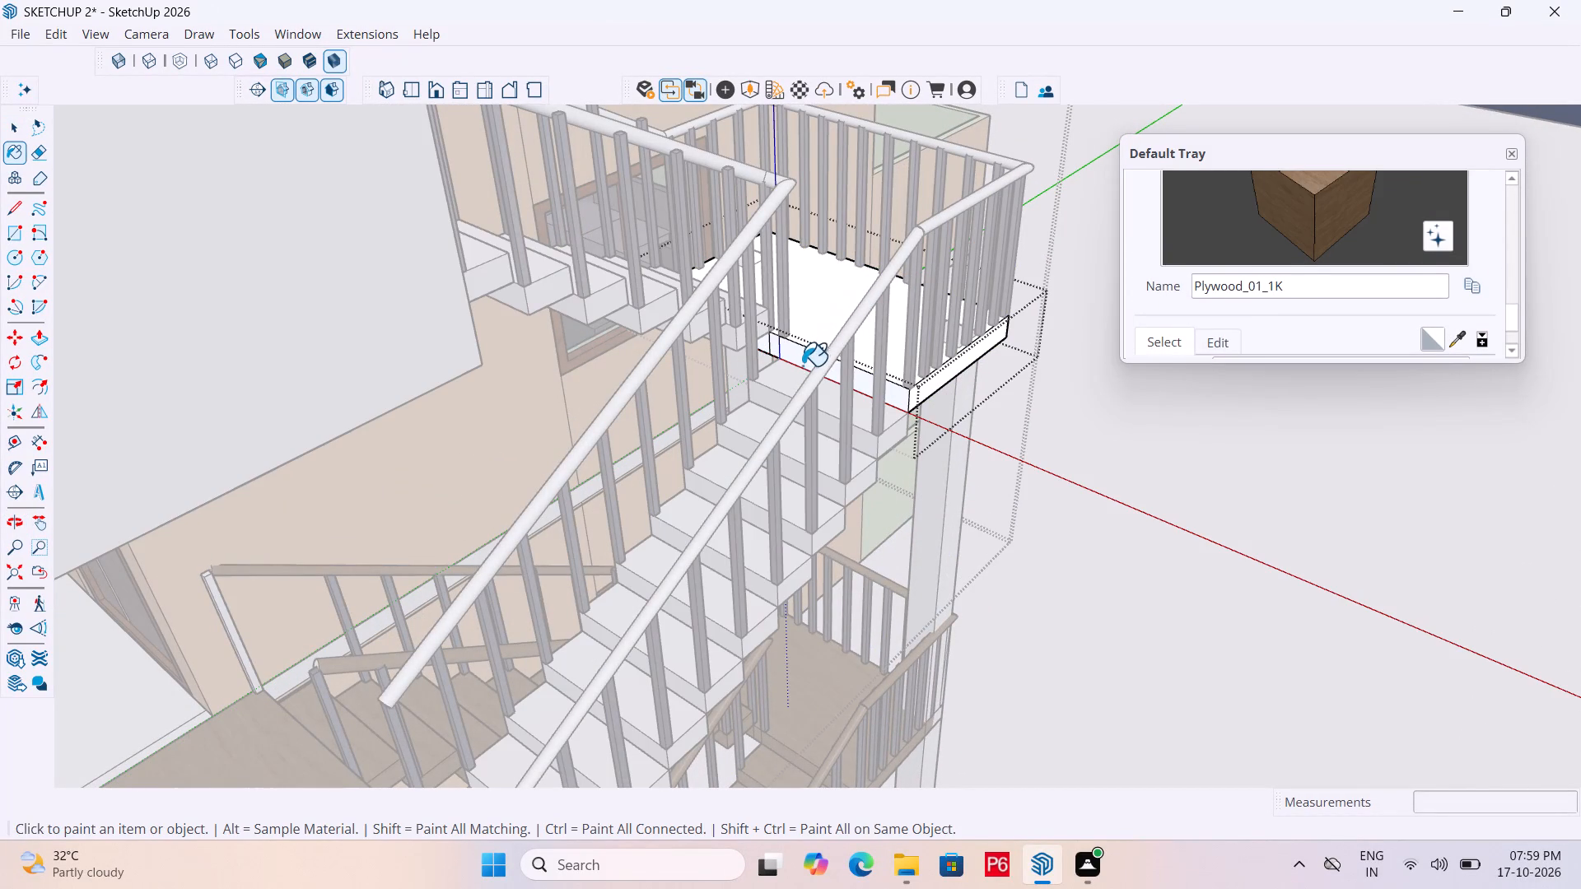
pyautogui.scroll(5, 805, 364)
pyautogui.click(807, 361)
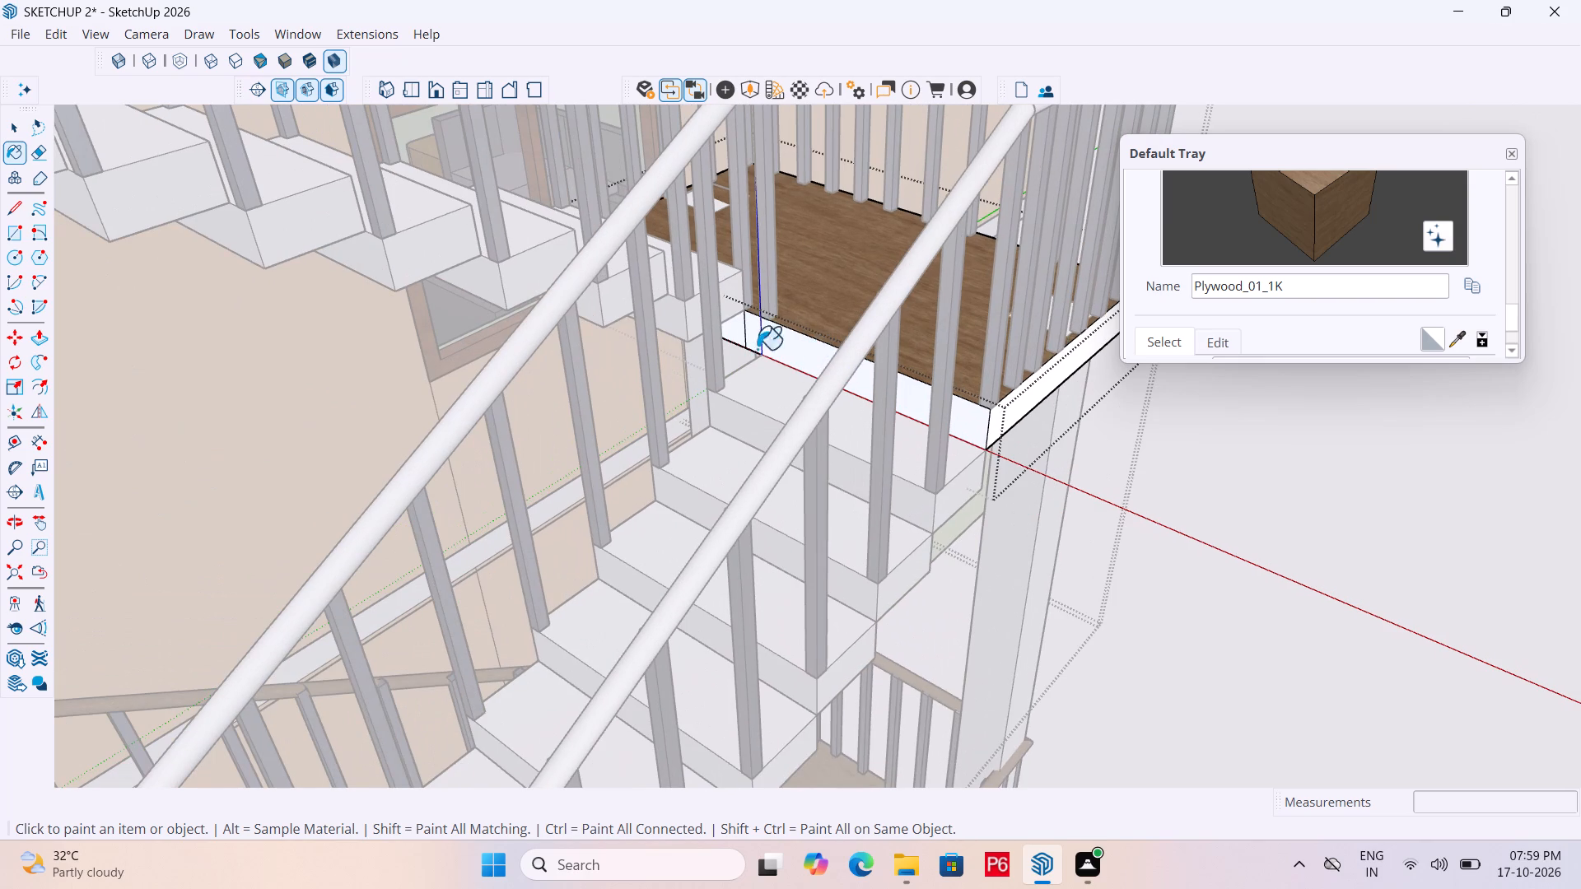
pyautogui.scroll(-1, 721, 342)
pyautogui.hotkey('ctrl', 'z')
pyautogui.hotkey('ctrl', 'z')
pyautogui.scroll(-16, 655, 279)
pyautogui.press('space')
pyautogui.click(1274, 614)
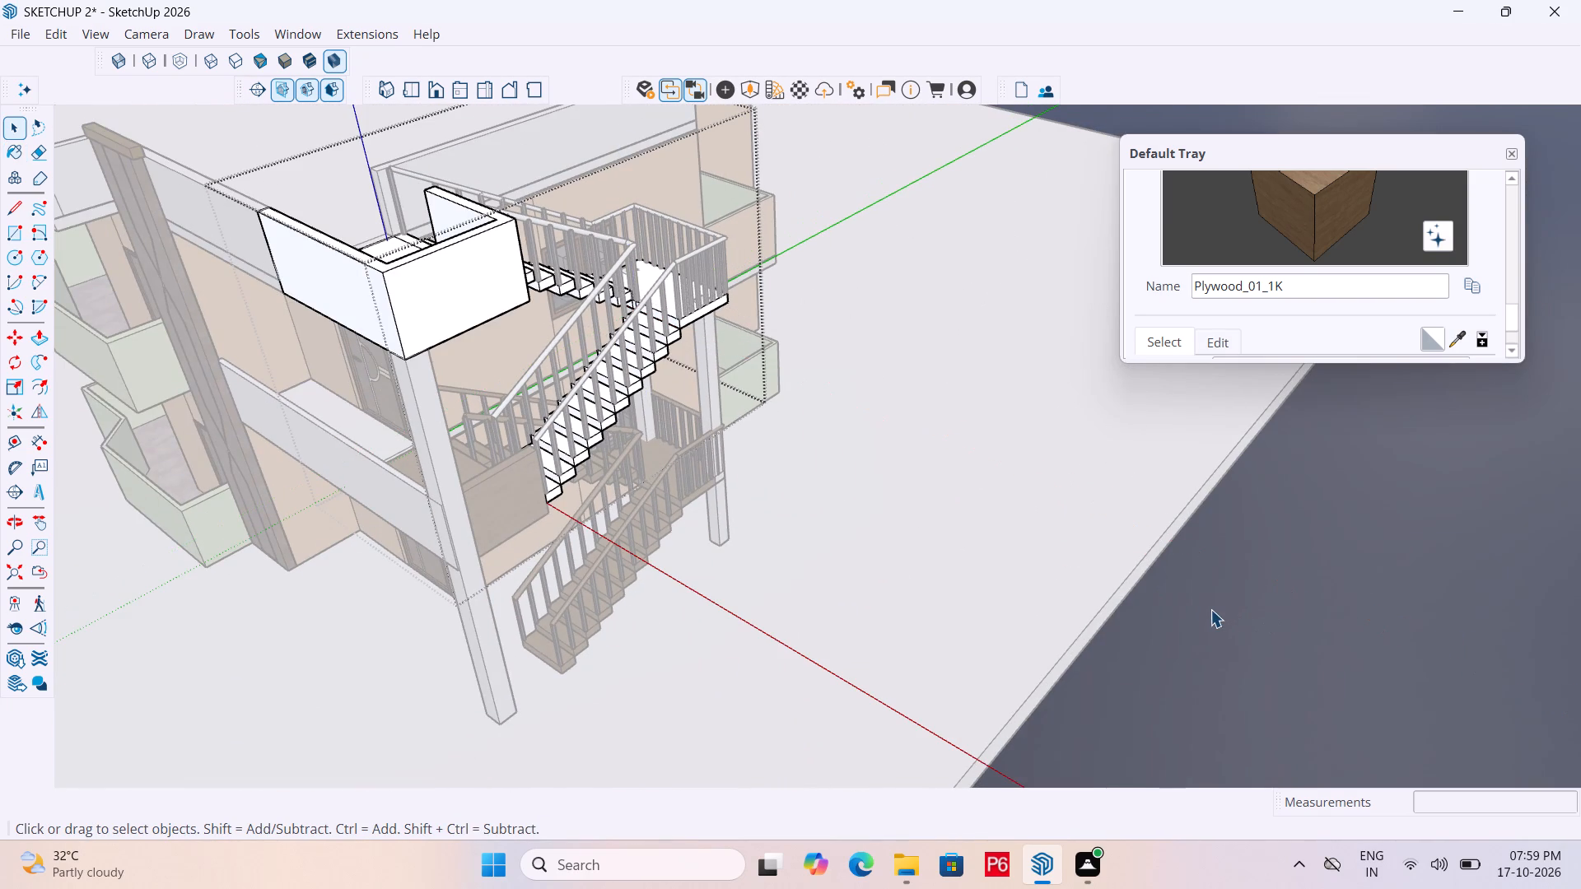
# Save the model.
pyautogui.hotkey('ctrl', 's')
pyautogui.hotkey('ctrl', 's')
pyautogui.hotkey('ctrl', 's')
pyautogui.hotkey('ctrl', 's')
pyautogui.hotkey('ctrl', 's')
pyautogui.hotkey('ctrl', 's')
pyautogui.hotkey('ctrl', 's')
pyautogui.hotkey('ctrl', 's')
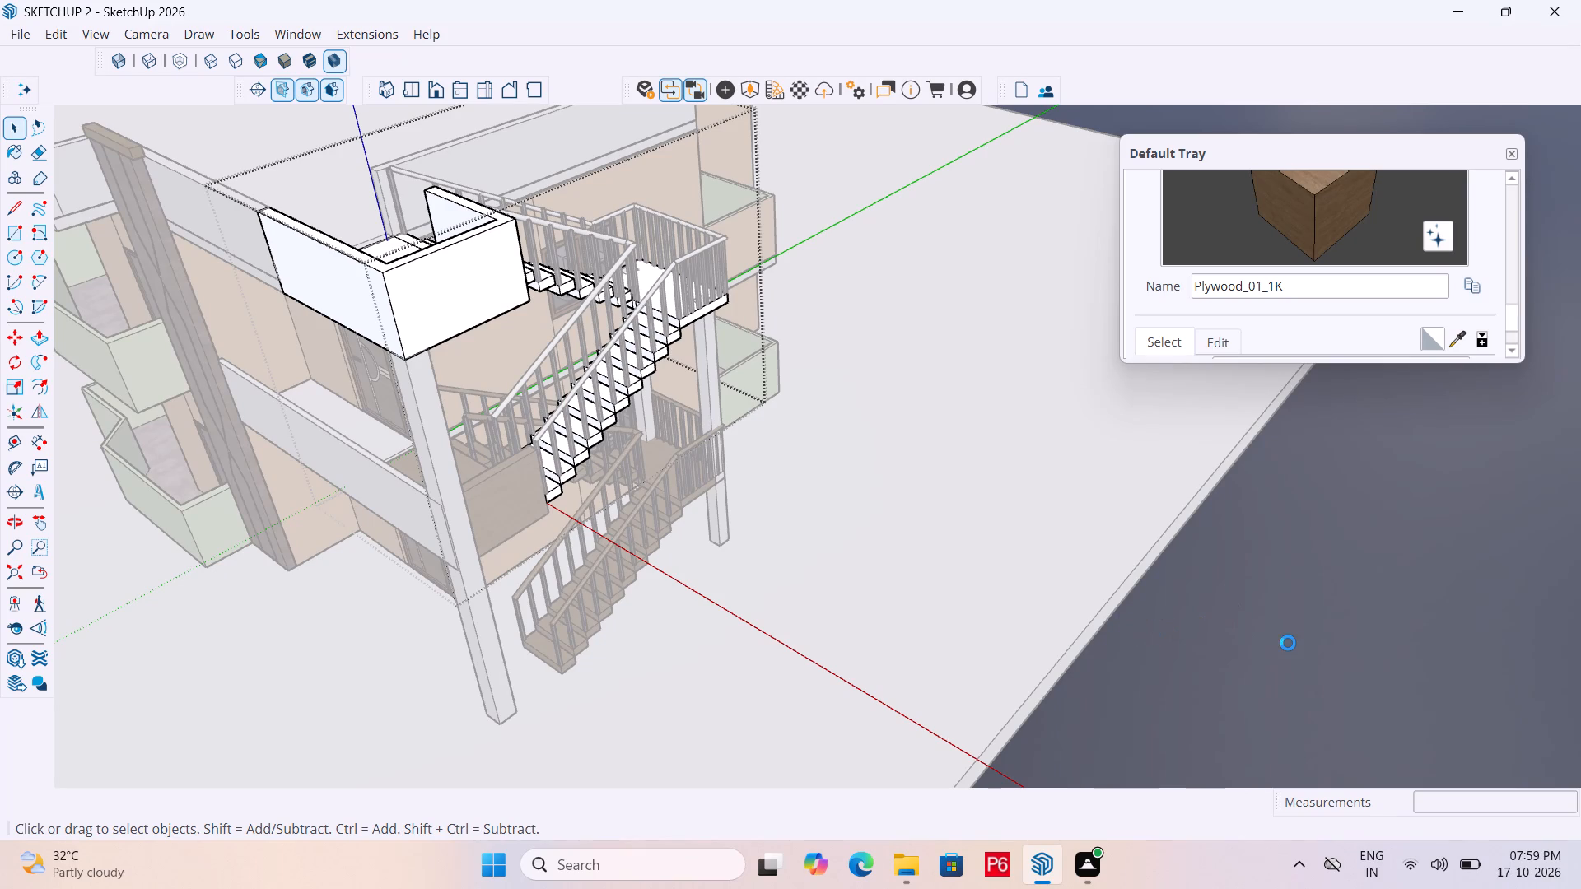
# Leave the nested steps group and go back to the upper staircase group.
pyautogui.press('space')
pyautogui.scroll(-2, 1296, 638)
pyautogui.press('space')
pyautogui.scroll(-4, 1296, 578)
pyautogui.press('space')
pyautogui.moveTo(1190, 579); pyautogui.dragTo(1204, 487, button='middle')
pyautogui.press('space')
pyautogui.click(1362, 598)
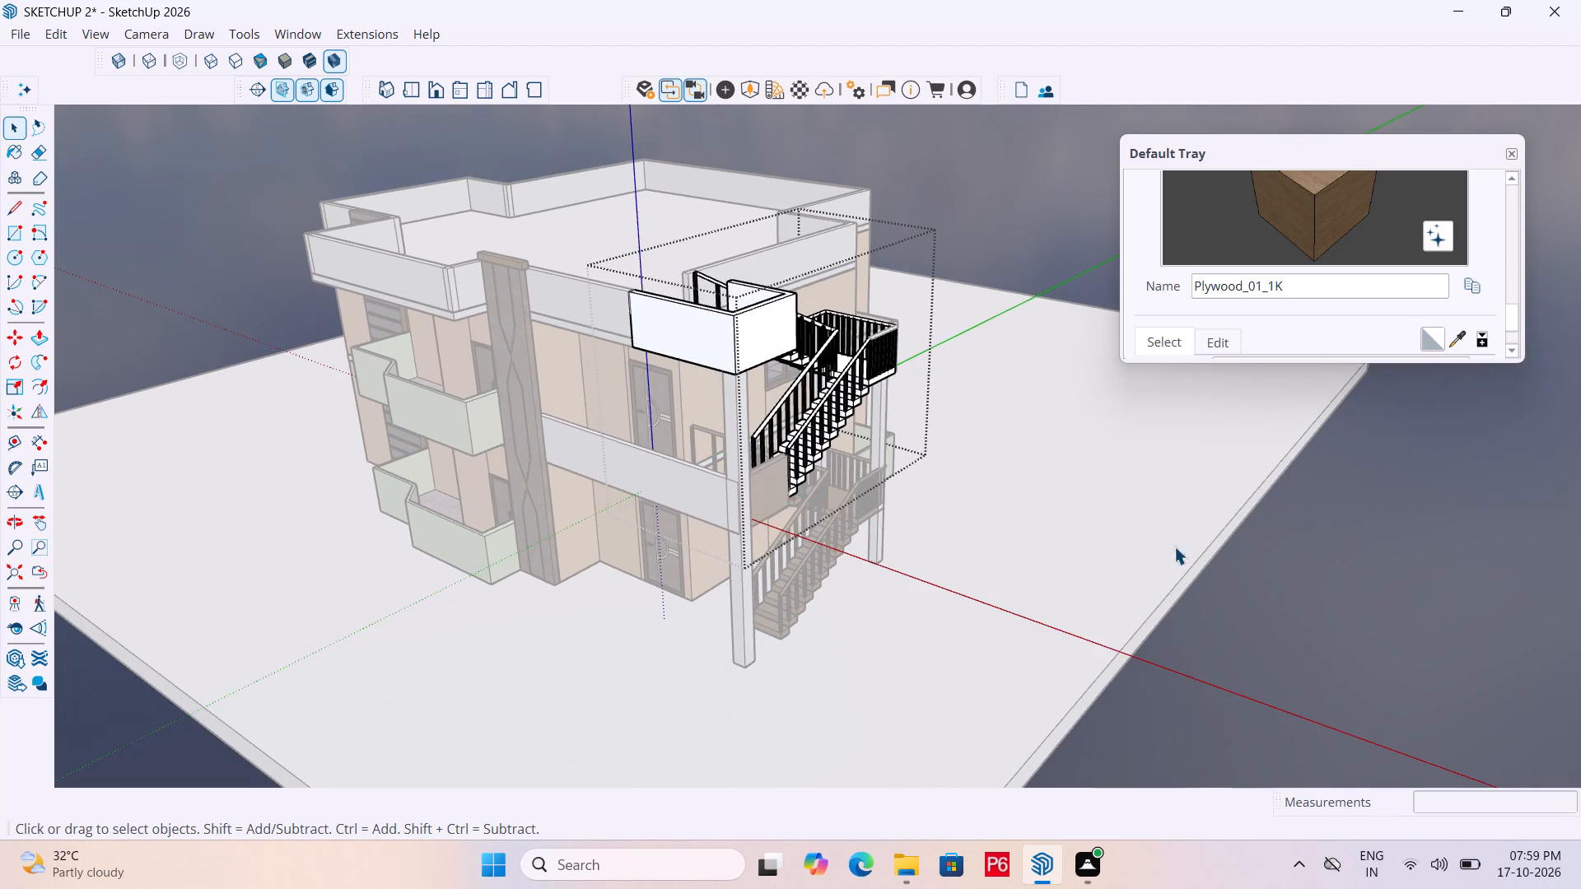
# Open the upper staircase's steps group and paint the landing slab and the four steps just below it with Plywood_01_1K.
pyautogui.scroll(10, 825, 376)
pyautogui.moveTo(864, 393); pyautogui.dragTo(859, 475, button='middle')
pyautogui.scroll(4, 886, 325)
pyautogui.click(832, 377)
pyautogui.doubleClick(843, 375)
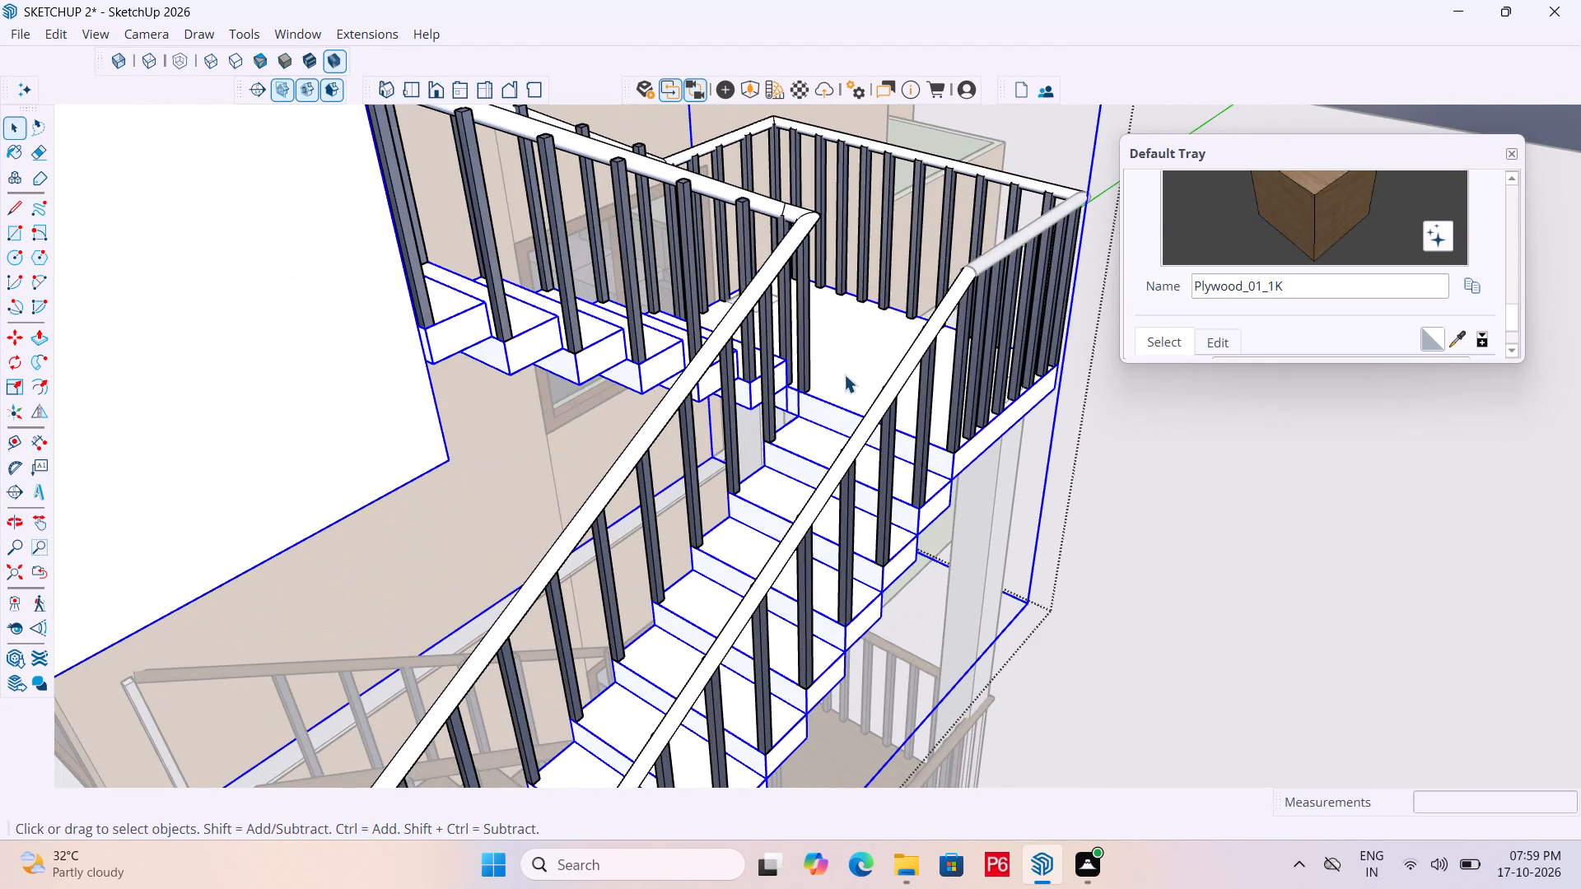
pyautogui.scroll(-2, 1257, 314)
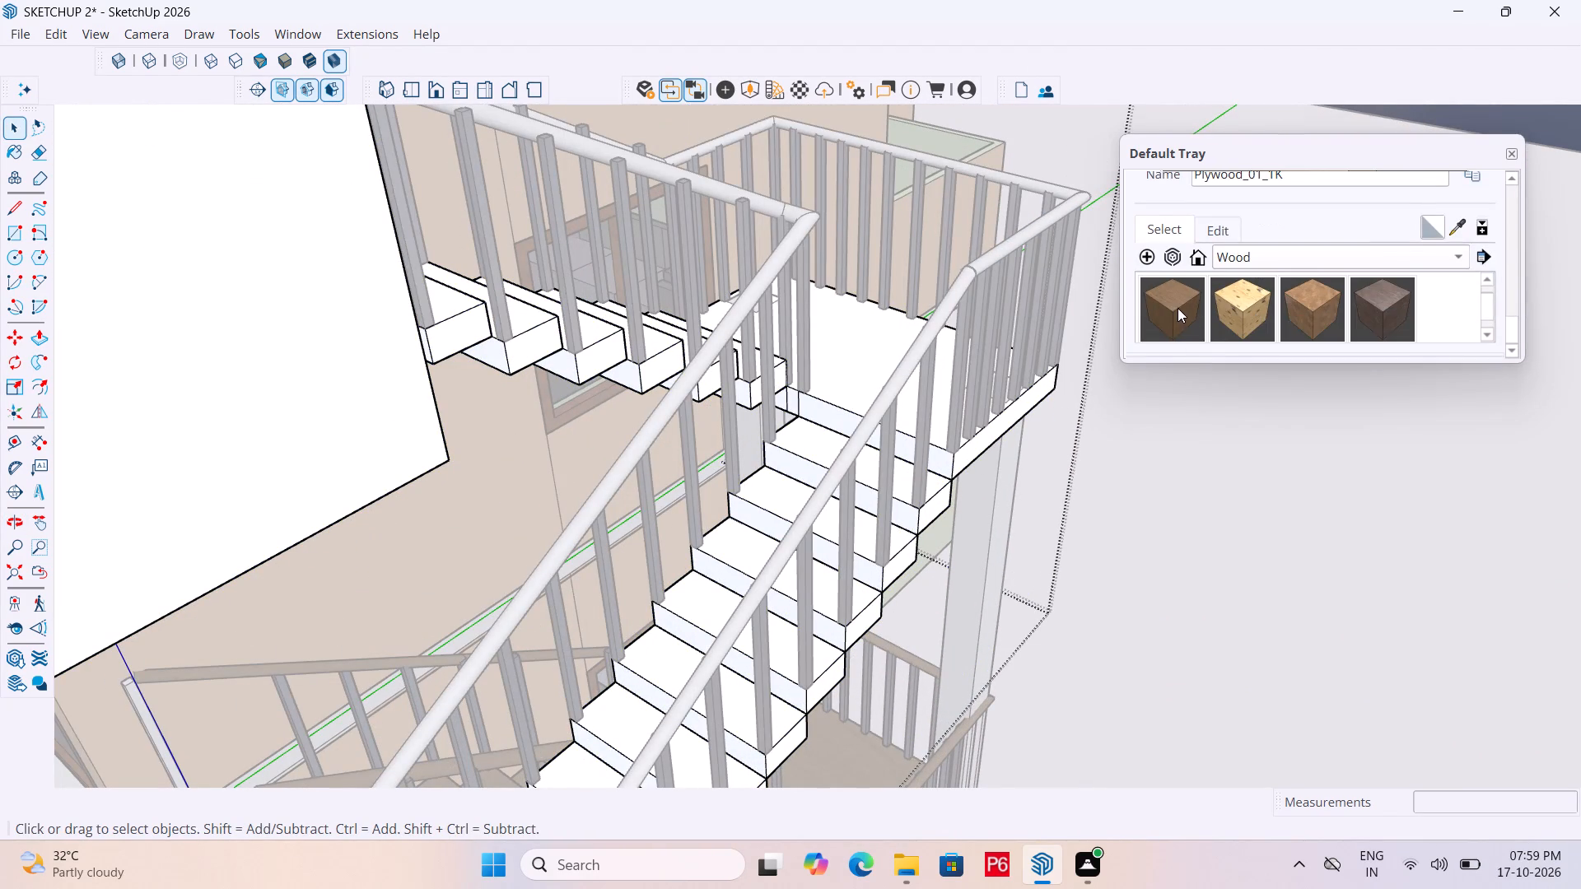
pyautogui.click(1178, 308)
pyautogui.click(842, 370)
pyautogui.click(823, 447)
pyautogui.click(767, 489)
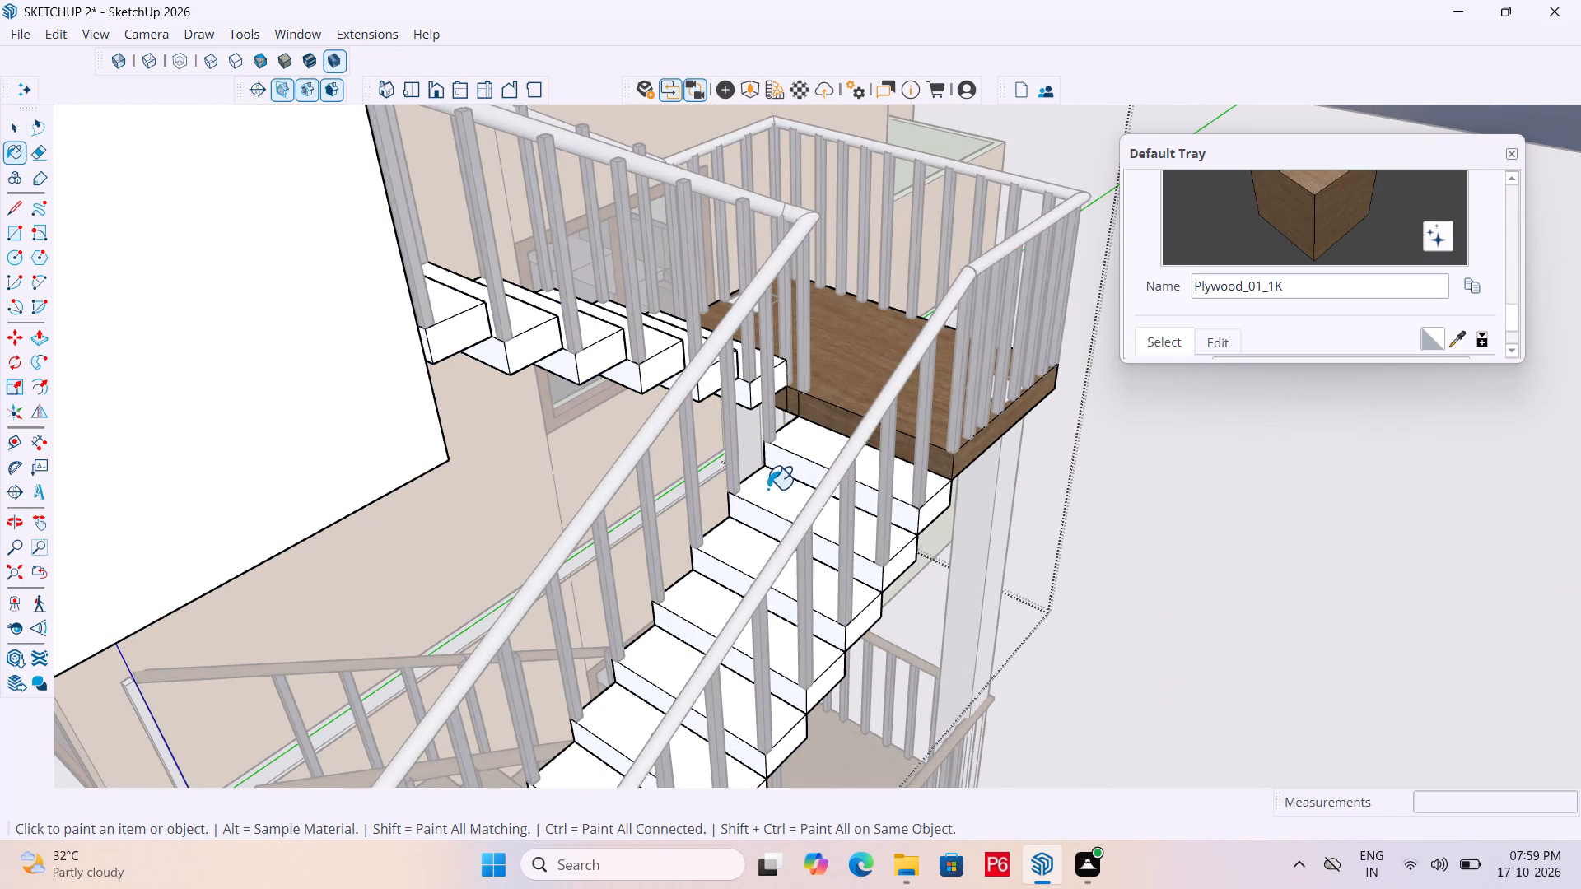
pyautogui.scroll(-5, 897, 370)
pyautogui.scroll(5, 817, 490)
pyautogui.click(795, 502)
pyautogui.moveTo(707, 555); pyautogui.dragTo(733, 543)
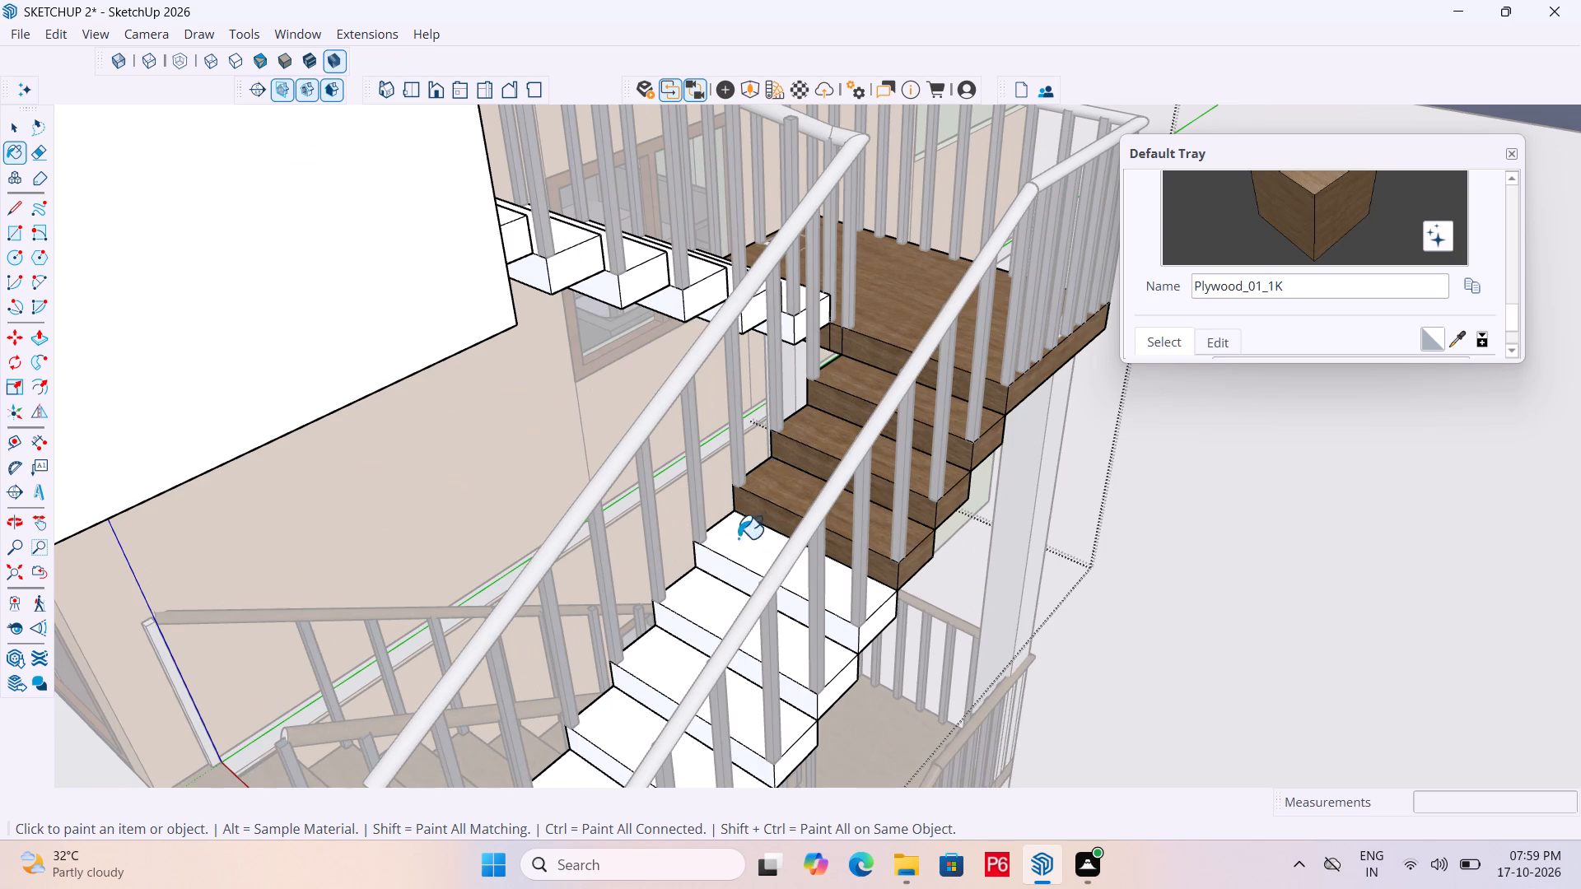
# Paint the next five steps down the upper staircase's lower flight with Plywood_01_1K.
pyautogui.scroll(-5, 949, 360)
pyautogui.scroll(4, 793, 510)
pyautogui.click(781, 541)
pyautogui.click(760, 583)
pyautogui.scroll(-4, 874, 349)
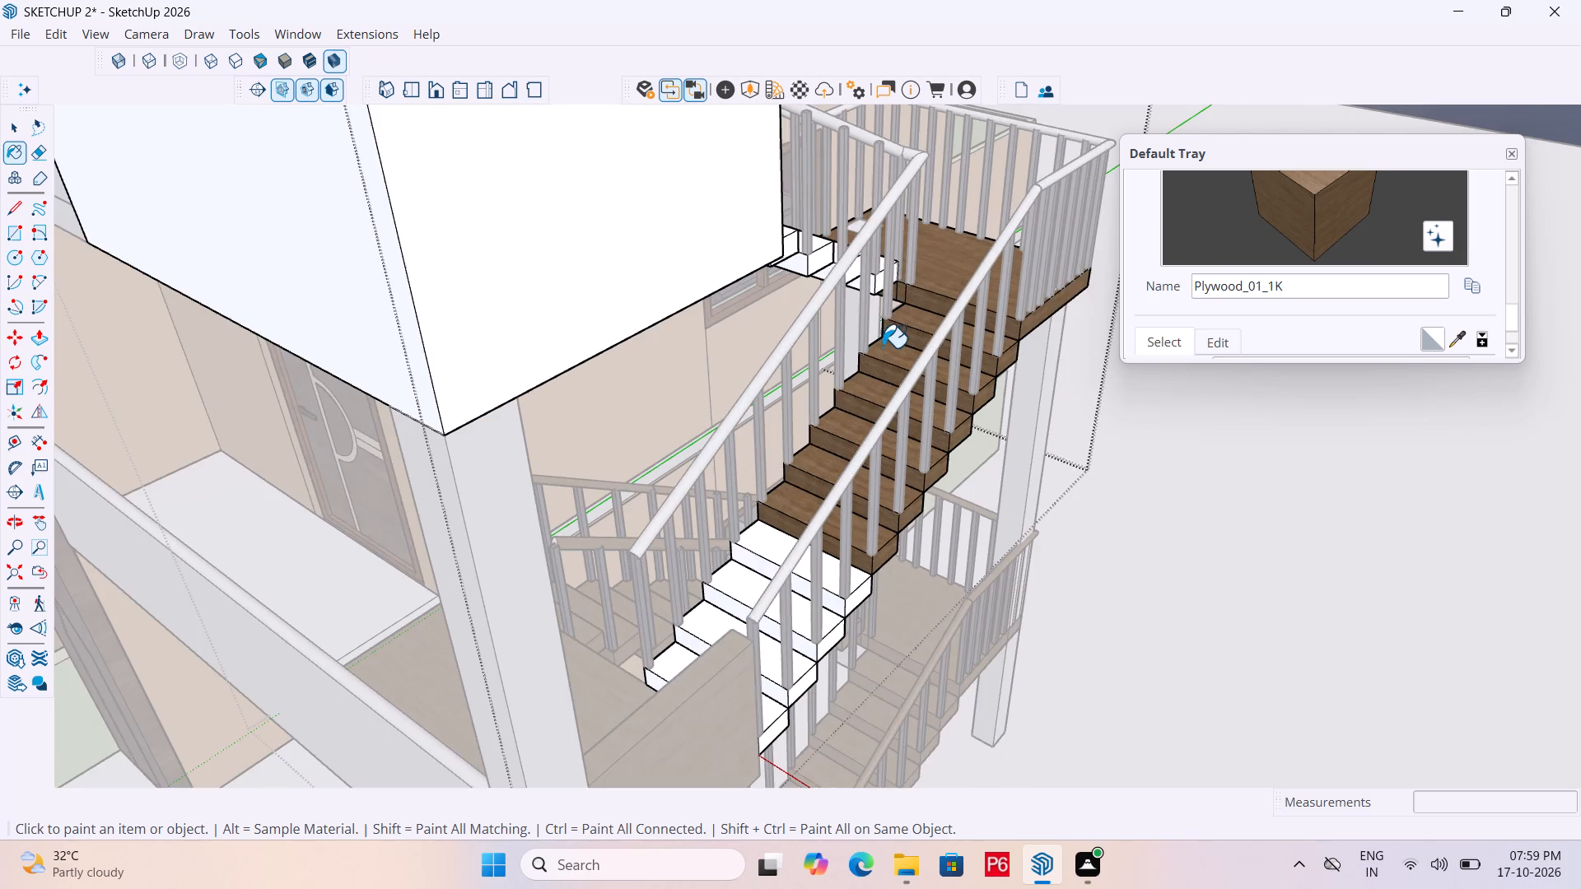
pyautogui.scroll(3, 780, 511)
pyautogui.click(771, 561)
pyautogui.click(735, 594)
pyautogui.click(692, 651)
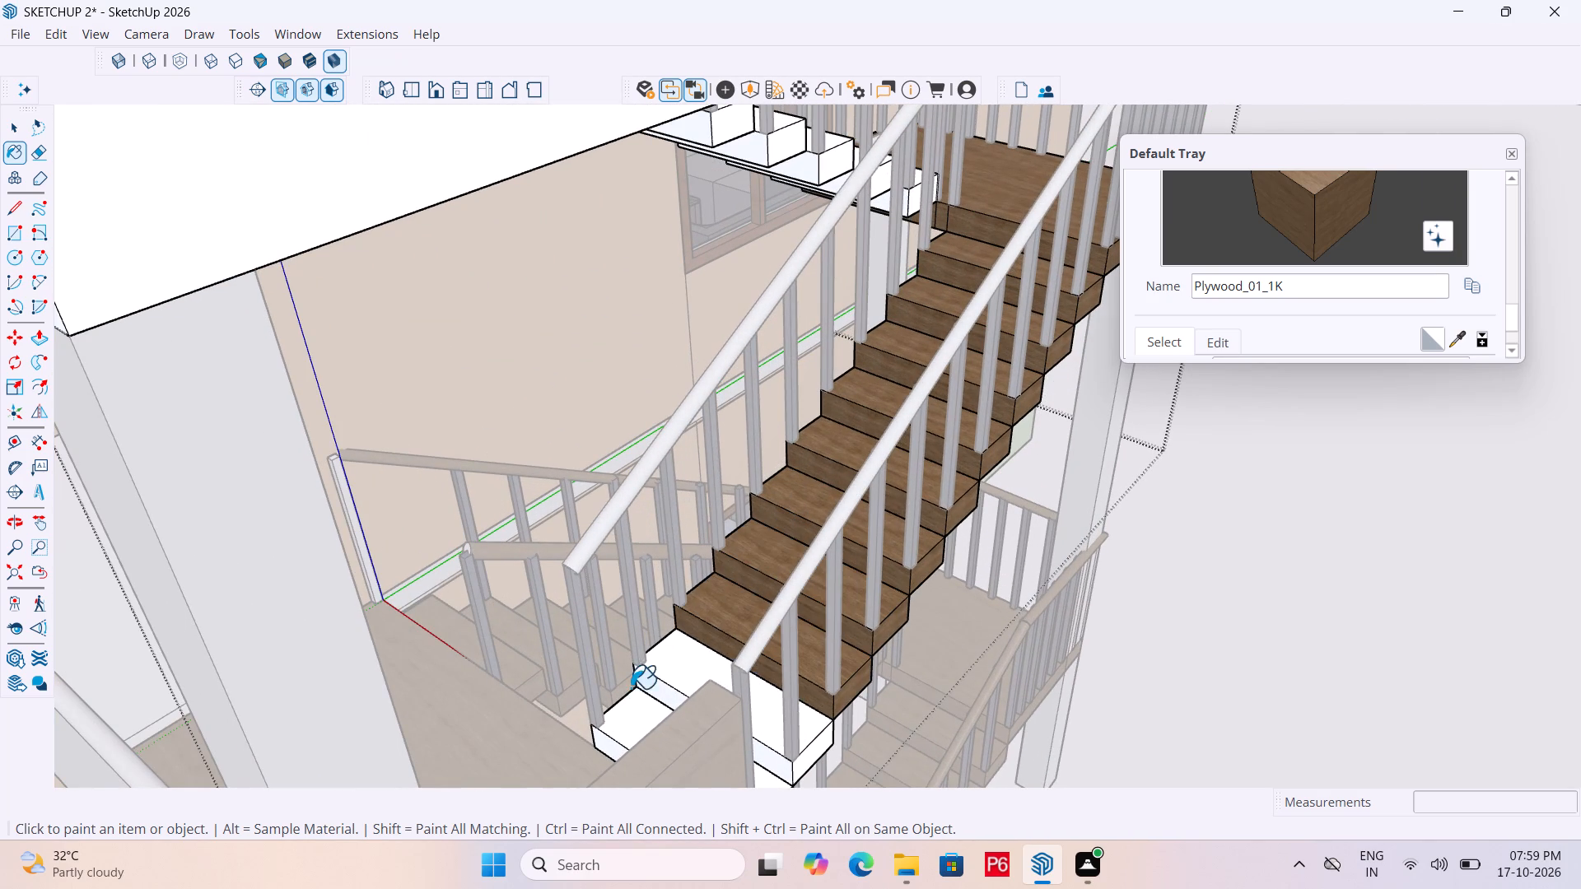
# Paint the next step down at the foot of the upper staircase's lower flight with Plywood_01_1K.
pyautogui.click(628, 696)
# Paint the lowest four steps of the upper staircase's upper flight, just above the landing, with Plywood_01_1K.
pyautogui.scroll(-6, 674, 624)
pyautogui.moveTo(930, 477); pyautogui.dragTo(333, 494, button='middle')
pyautogui.moveTo(946, 319); pyautogui.dragTo(628, 329, button='middle')
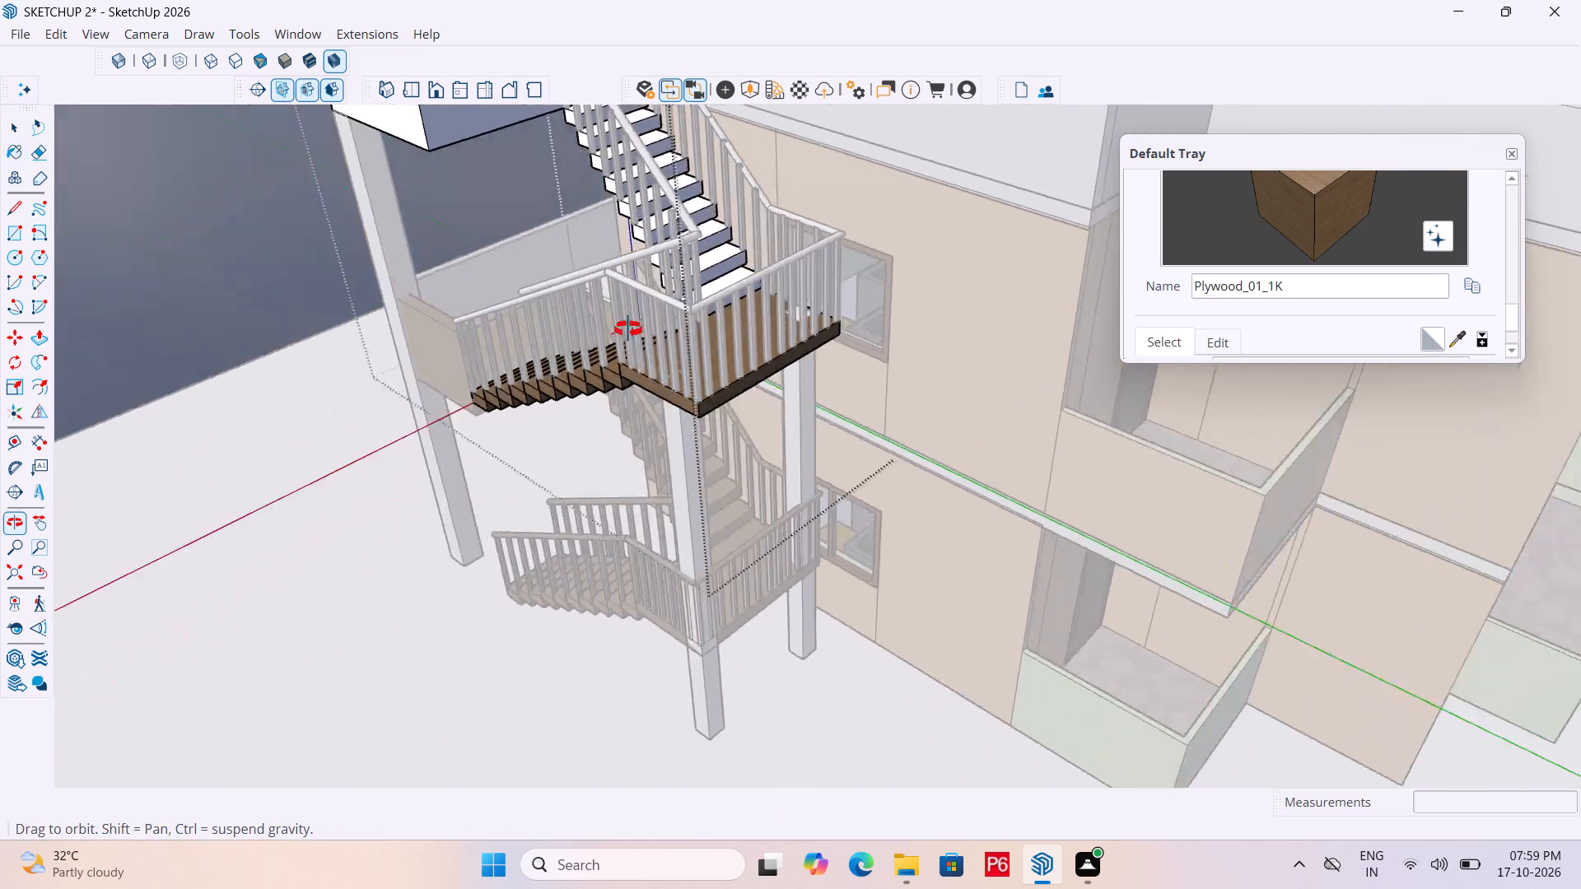
pyautogui.moveTo(628, 329); pyautogui.dragTo(443, 328, button='middle')
pyautogui.scroll(-4, 868, 443)
pyautogui.moveTo(897, 324); pyautogui.dragTo(1083, 370, button='middle')
pyautogui.scroll(5, 864, 147)
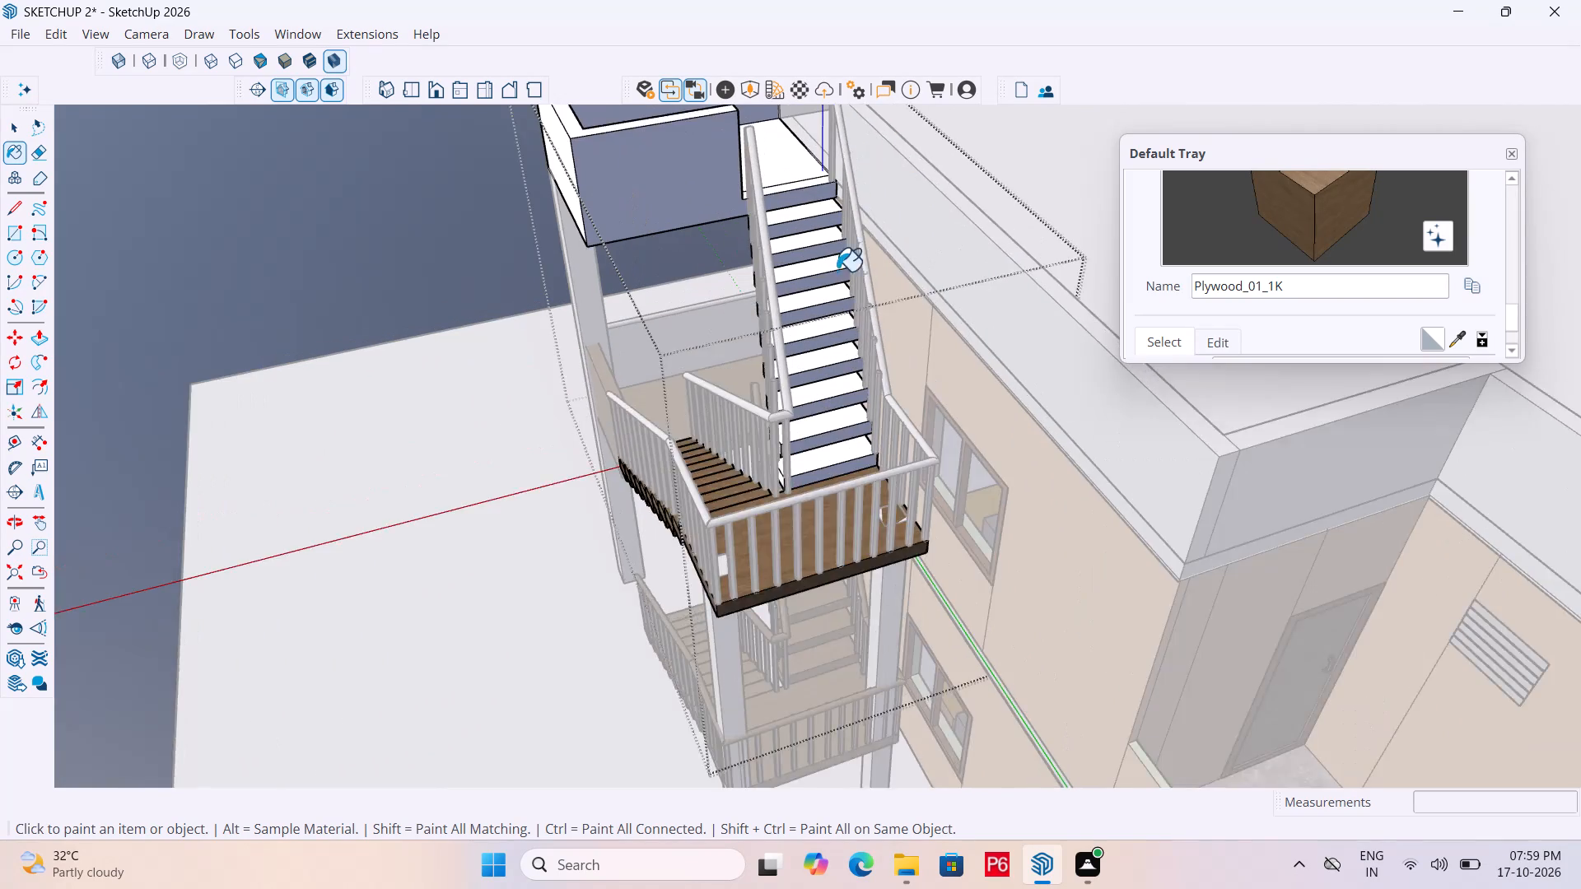
pyautogui.scroll(3, 837, 271)
pyautogui.moveTo(814, 529); pyautogui.dragTo(817, 498)
pyautogui.click(823, 482)
pyautogui.moveTo(823, 522); pyautogui.dragTo(826, 508)
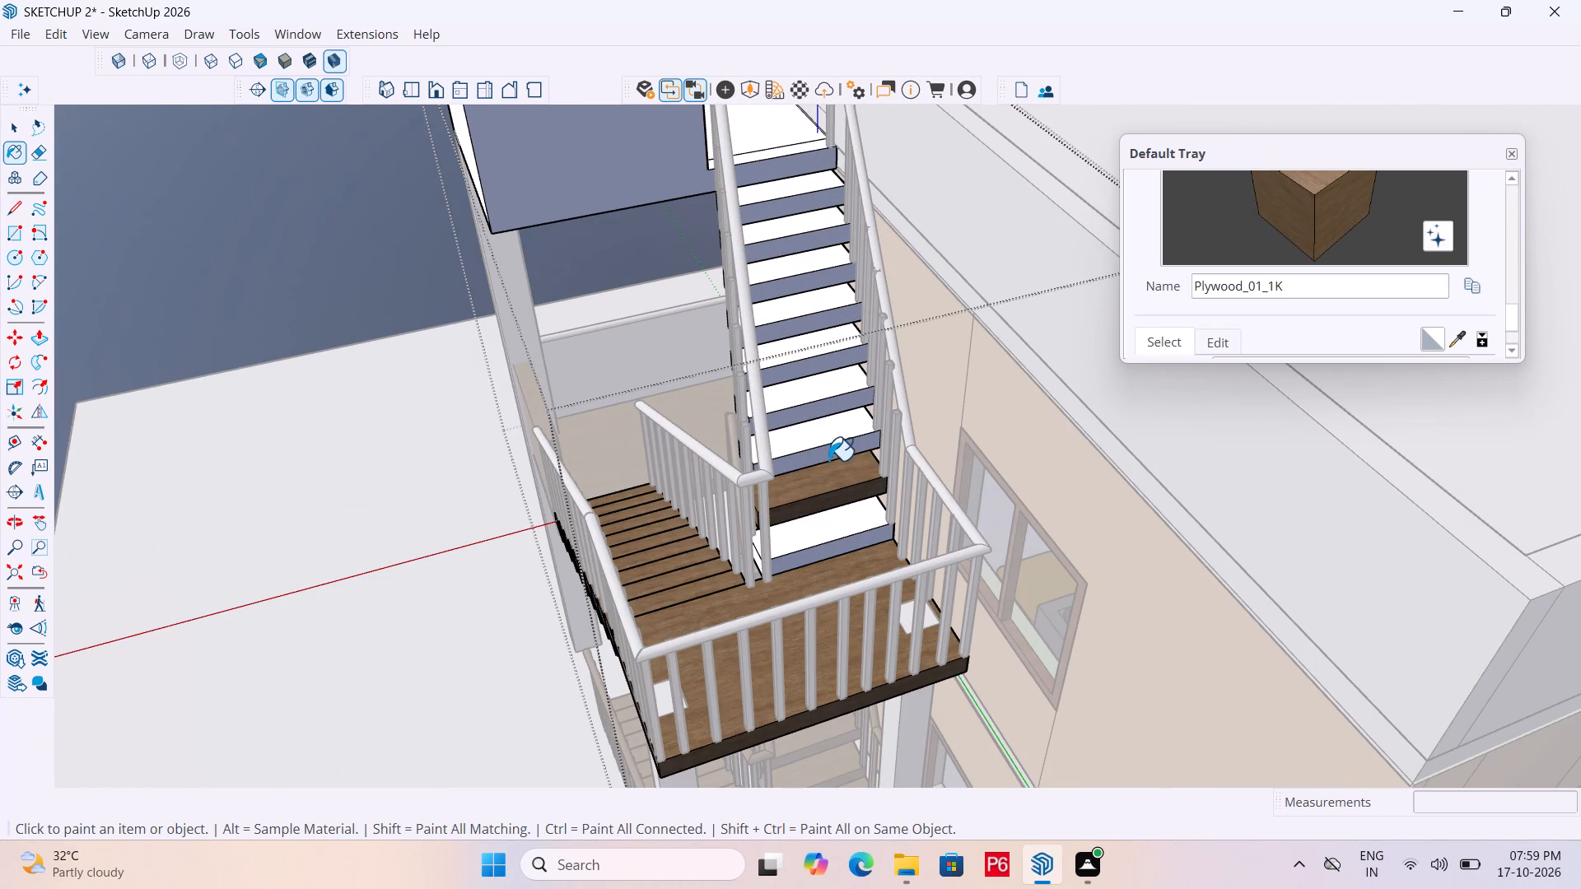
pyautogui.click(832, 437)
pyautogui.moveTo(856, 533); pyautogui.dragTo(856, 522)
pyautogui.click(846, 390)
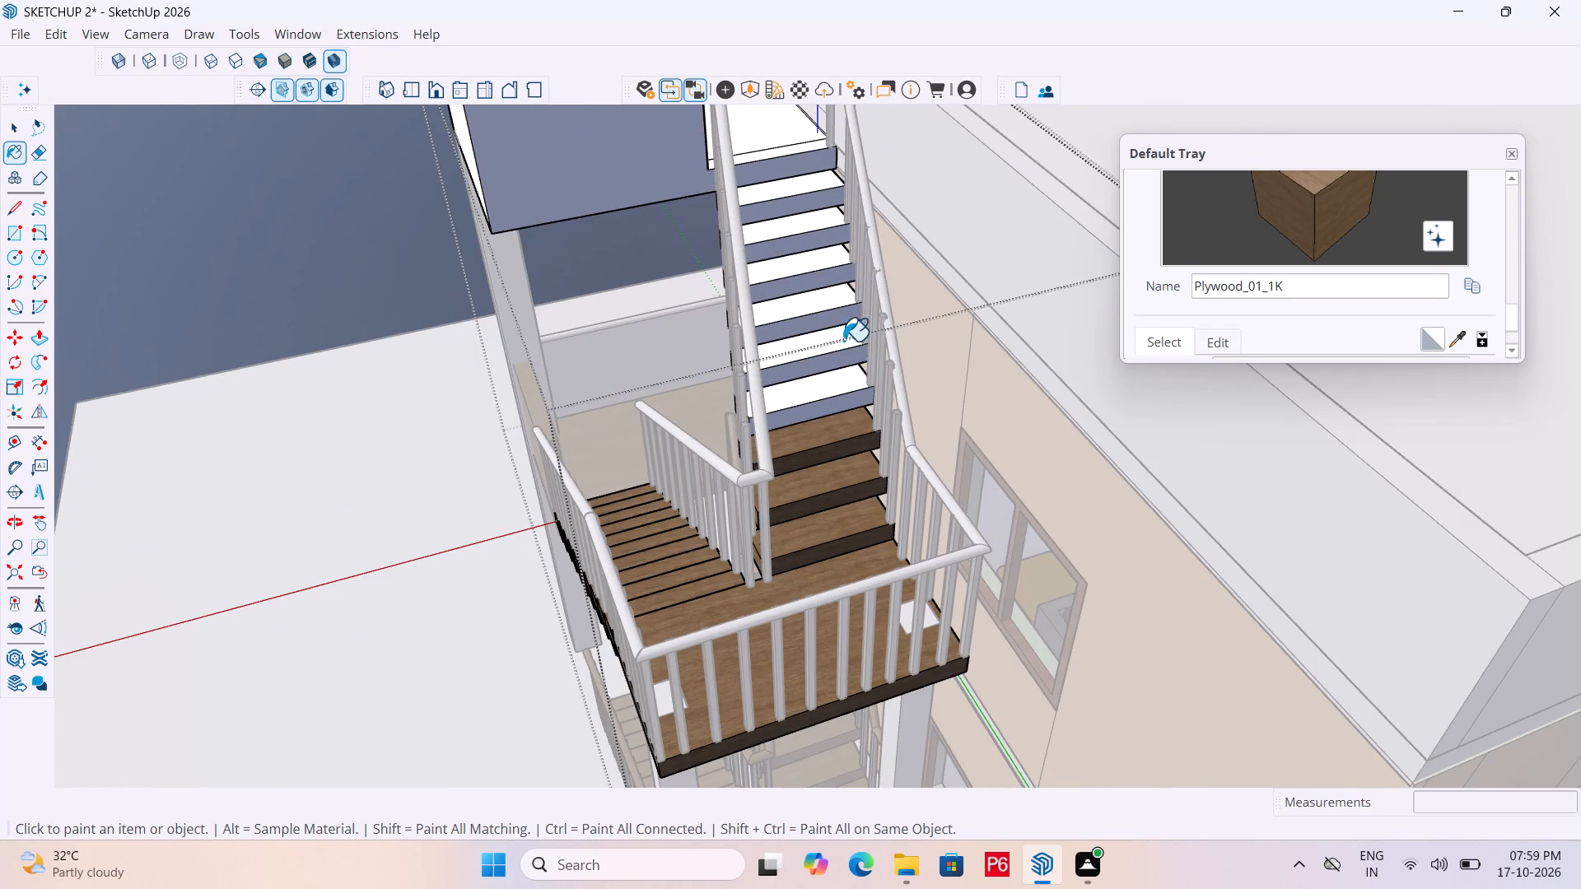
# Paint the upper flight's remaining steps up to the roof-level slab with Plywood_01_1K.
pyautogui.click(843, 341)
pyautogui.click(827, 299)
pyautogui.click(816, 262)
pyautogui.click(812, 230)
pyautogui.click(807, 192)
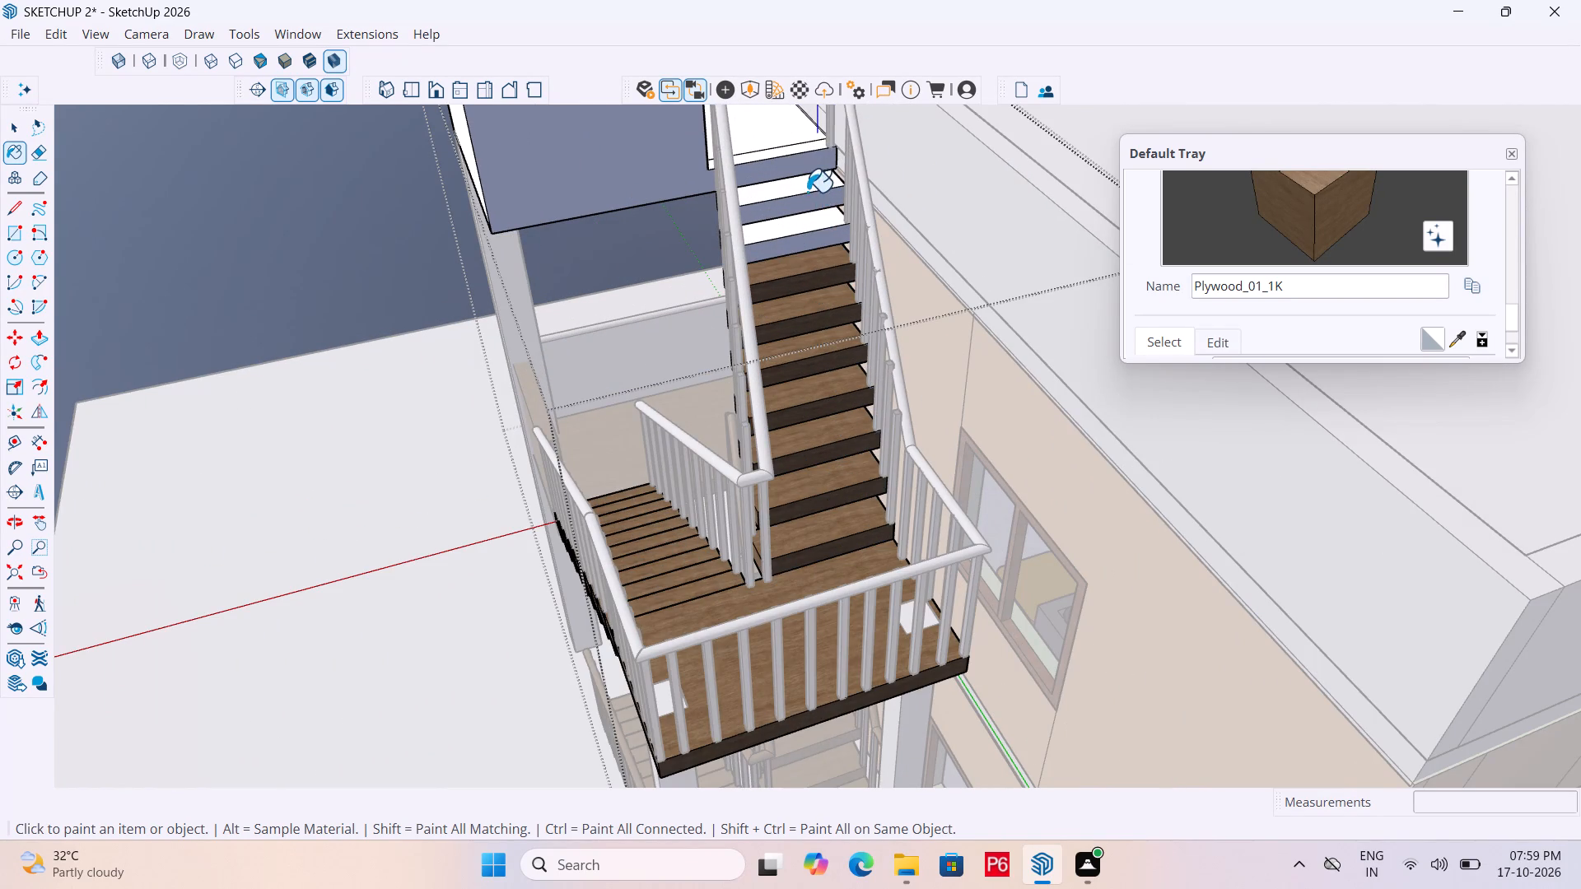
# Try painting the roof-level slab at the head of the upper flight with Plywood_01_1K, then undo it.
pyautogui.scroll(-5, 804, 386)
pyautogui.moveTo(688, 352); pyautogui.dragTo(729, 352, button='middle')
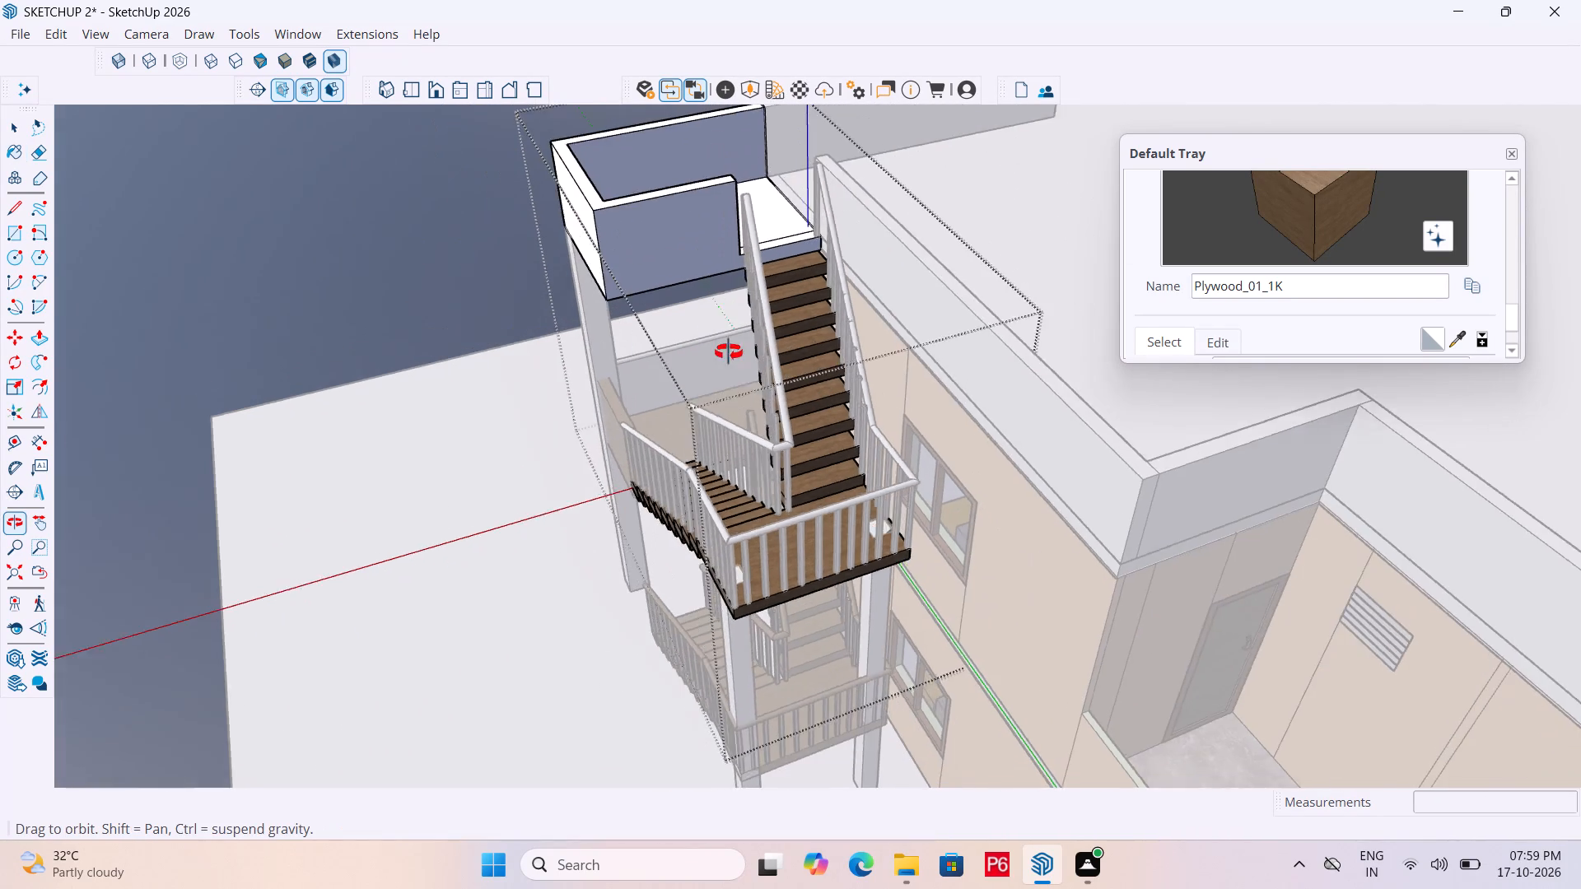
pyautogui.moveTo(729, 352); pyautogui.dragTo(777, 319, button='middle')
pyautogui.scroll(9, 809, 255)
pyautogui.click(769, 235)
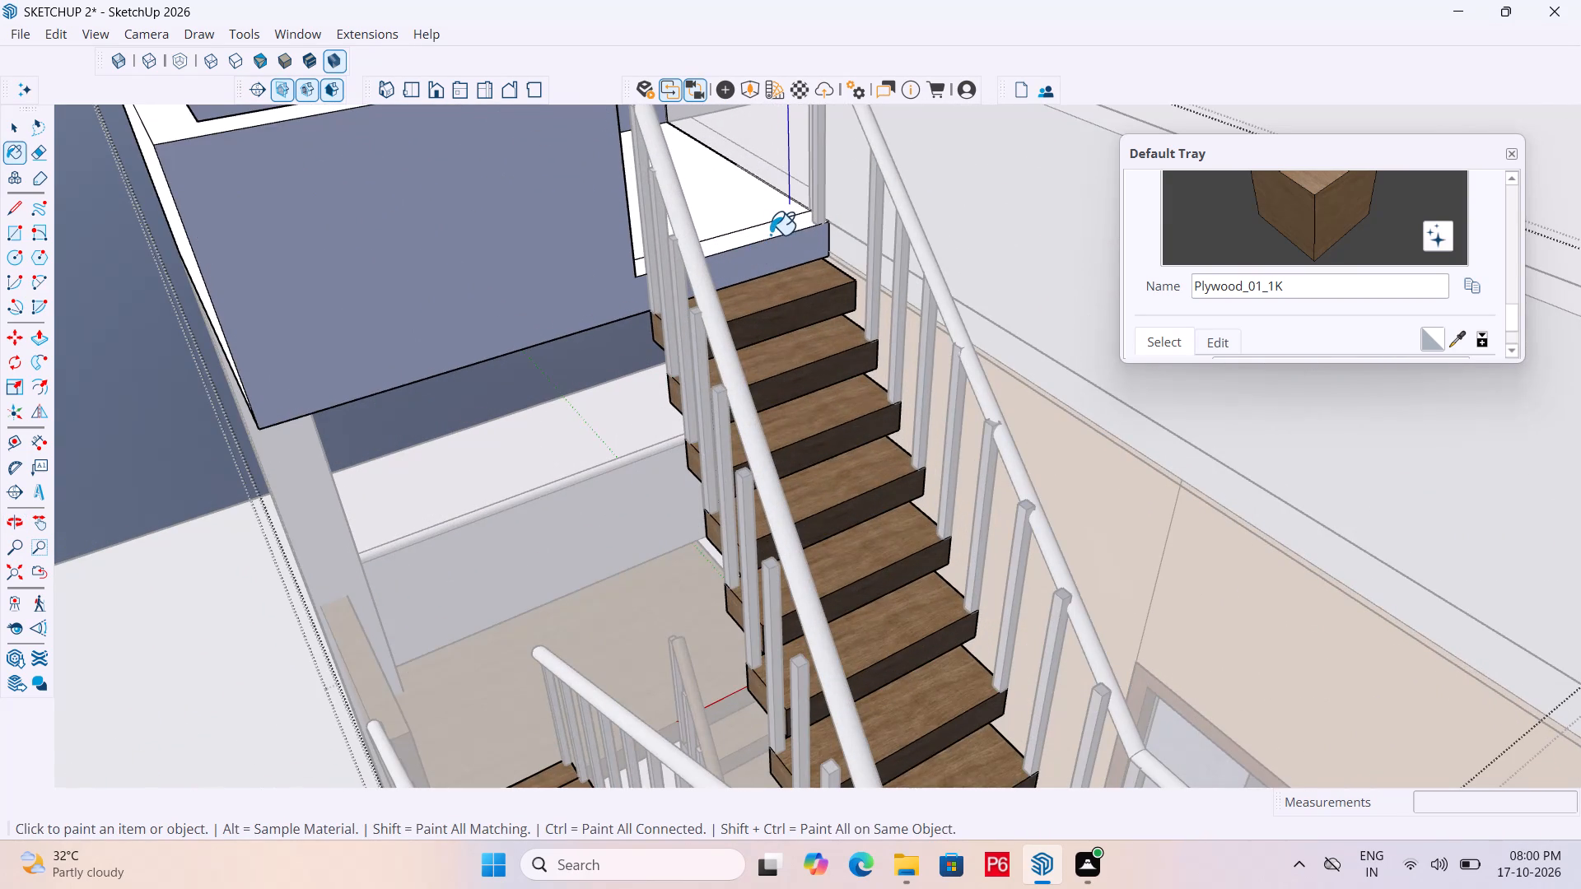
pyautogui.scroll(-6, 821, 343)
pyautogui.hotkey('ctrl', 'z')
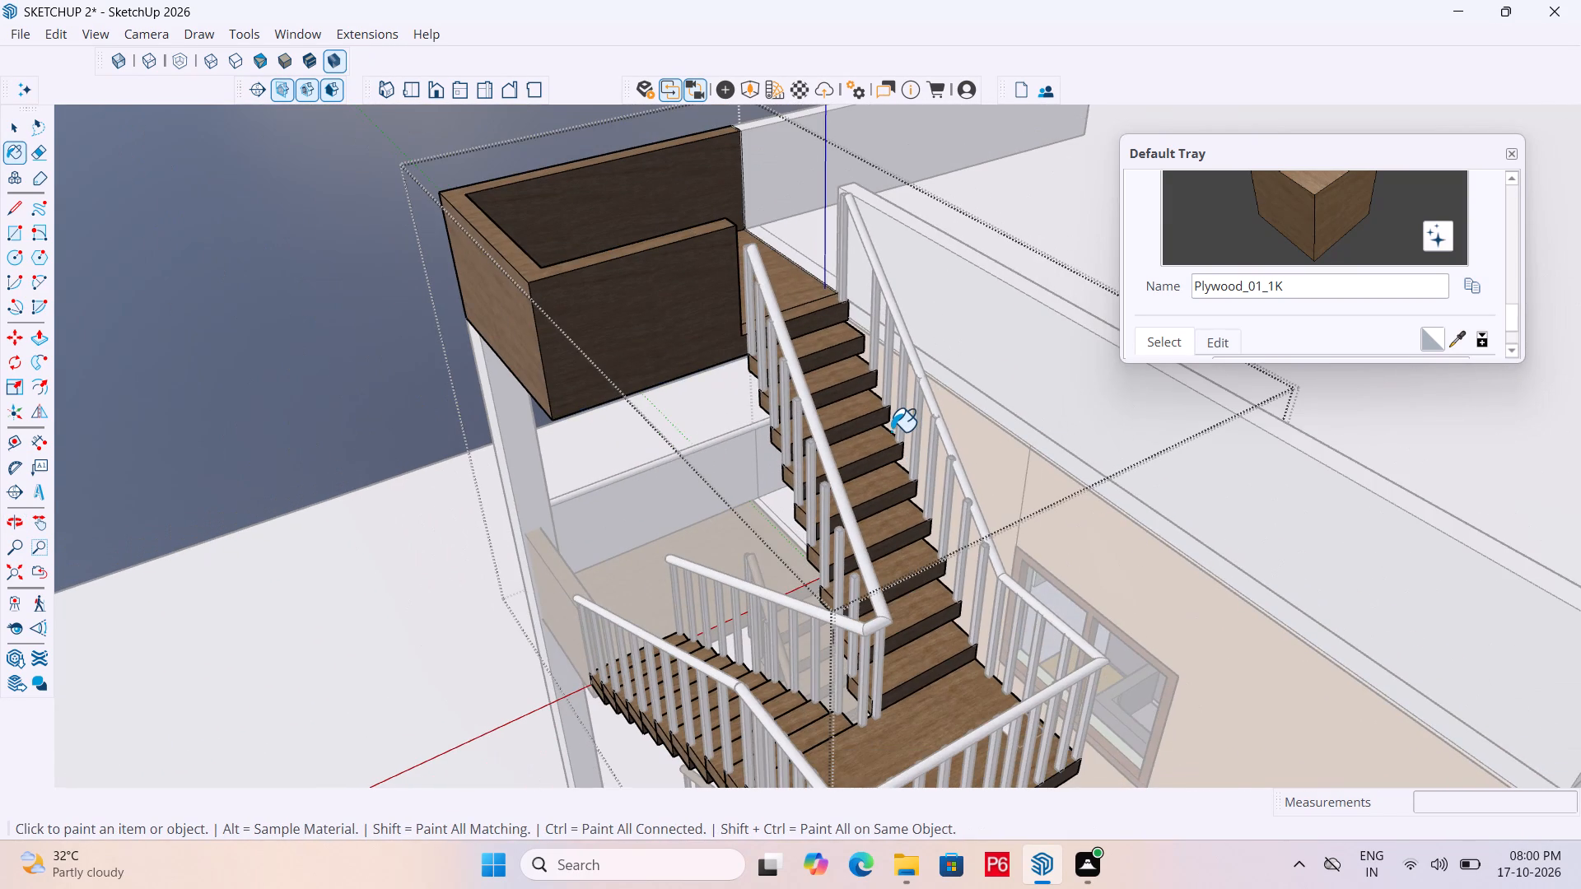
# Leave the upper staircase's nested groups and save the model.
pyautogui.scroll(-5, 891, 431)
pyautogui.moveTo(711, 469); pyautogui.dragTo(1266, 433, button='middle')
pyautogui.moveTo(697, 514); pyautogui.dragTo(892, 483, button='middle')
pyautogui.press('space')
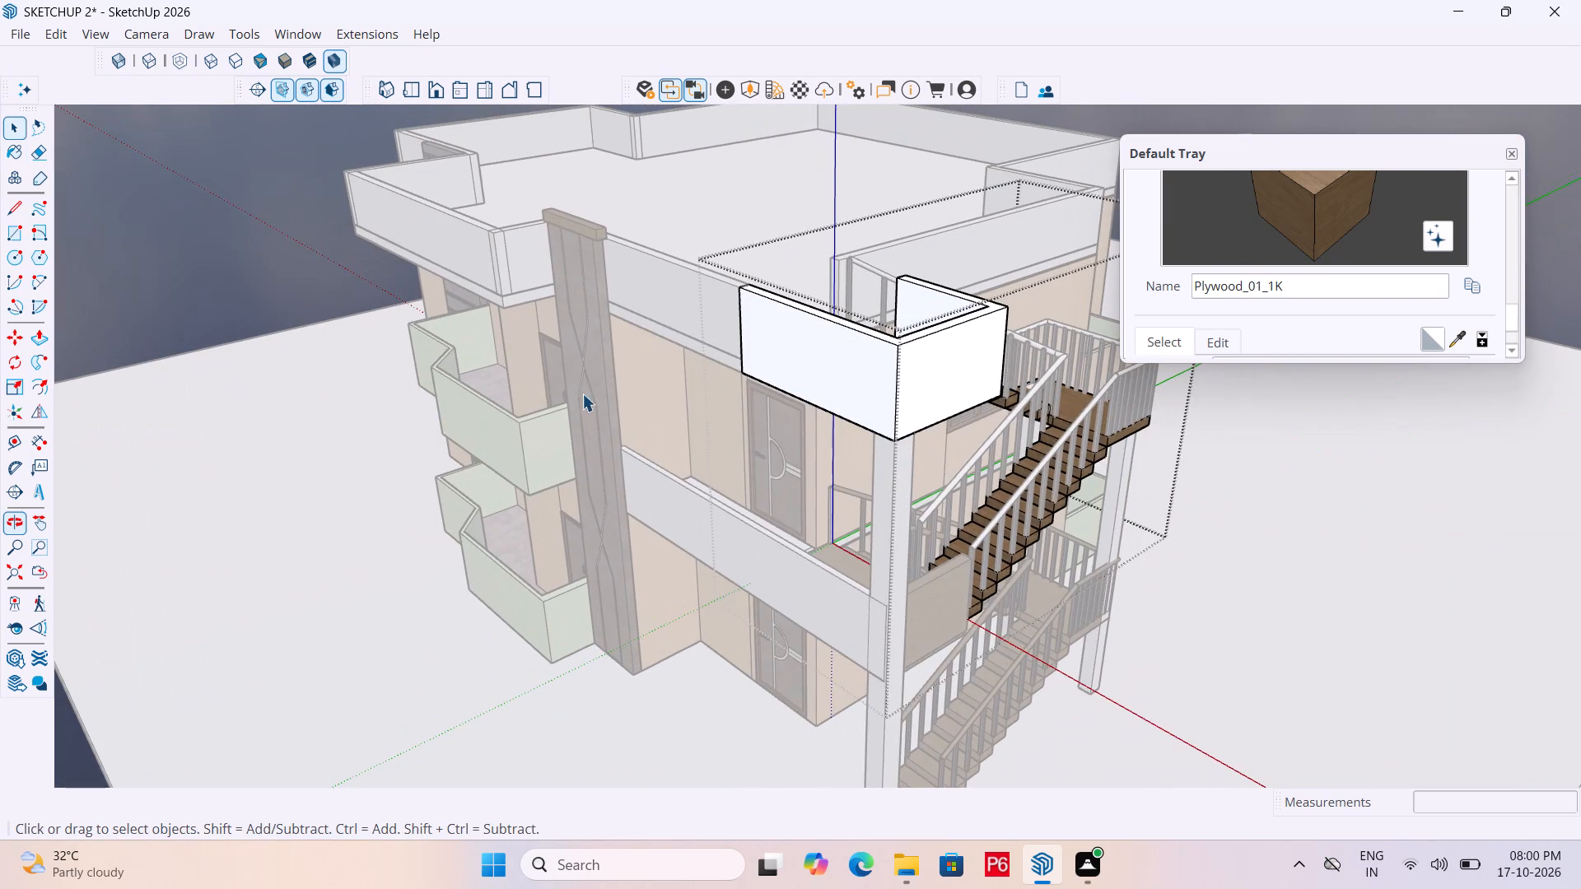
pyautogui.click(263, 286)
pyautogui.doubleClick(282, 278)
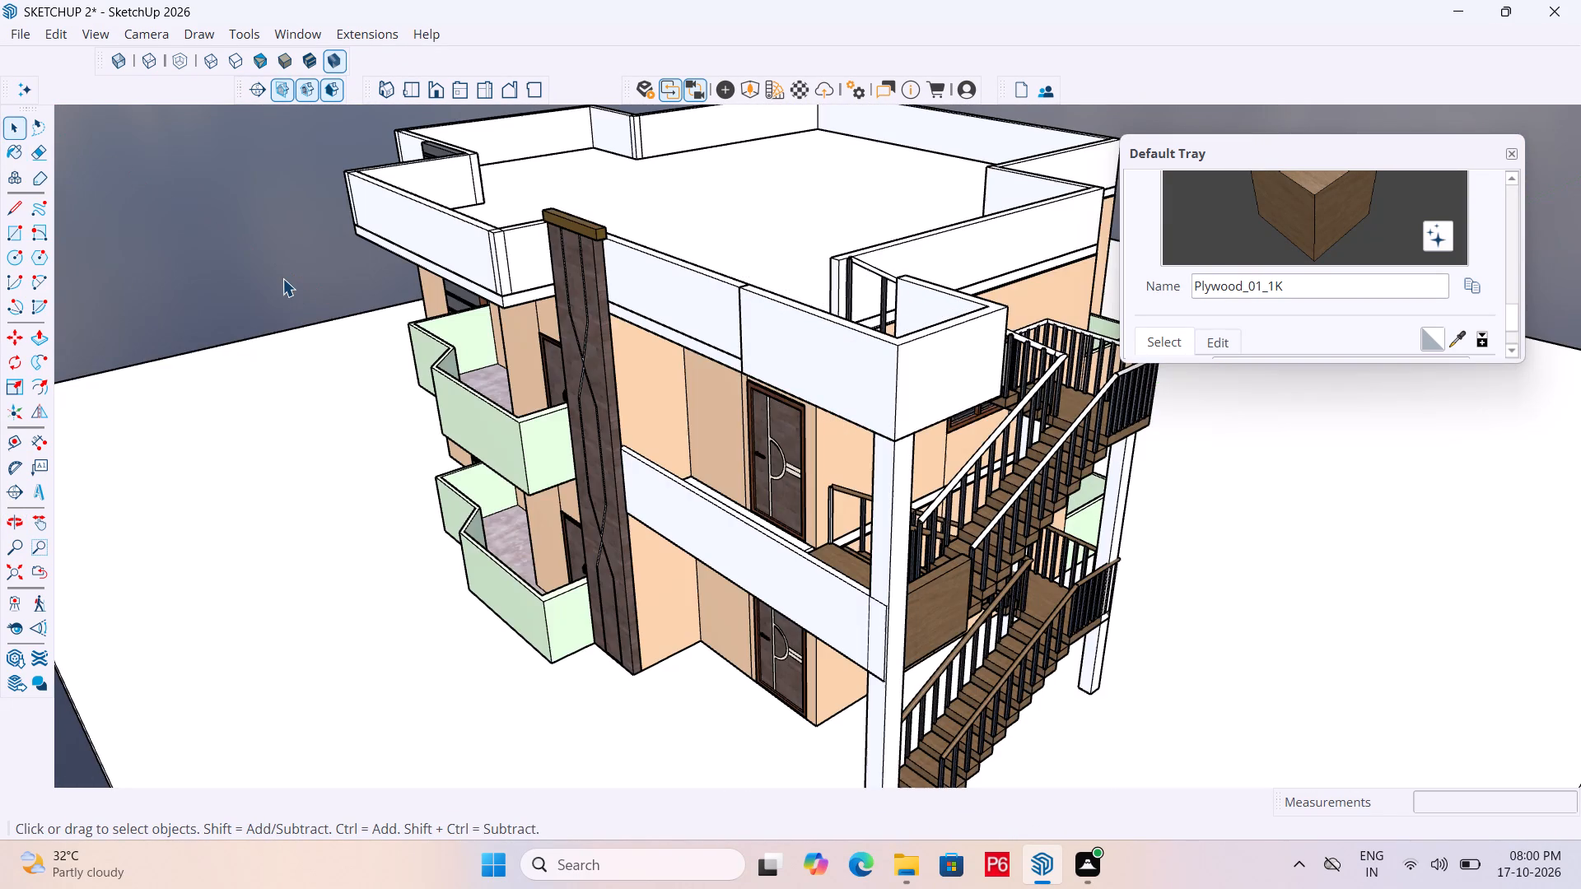
pyautogui.hotkey('ctrl', 's')
pyautogui.hotkey('ctrl', 's')
pyautogui.hotkey('ctrl', 's')
# Open the upper staircase's nested groups down to the roof-level slab and parapet at the head of the flight.
pyautogui.moveTo(930, 420); pyautogui.dragTo(456, 400, button='middle')
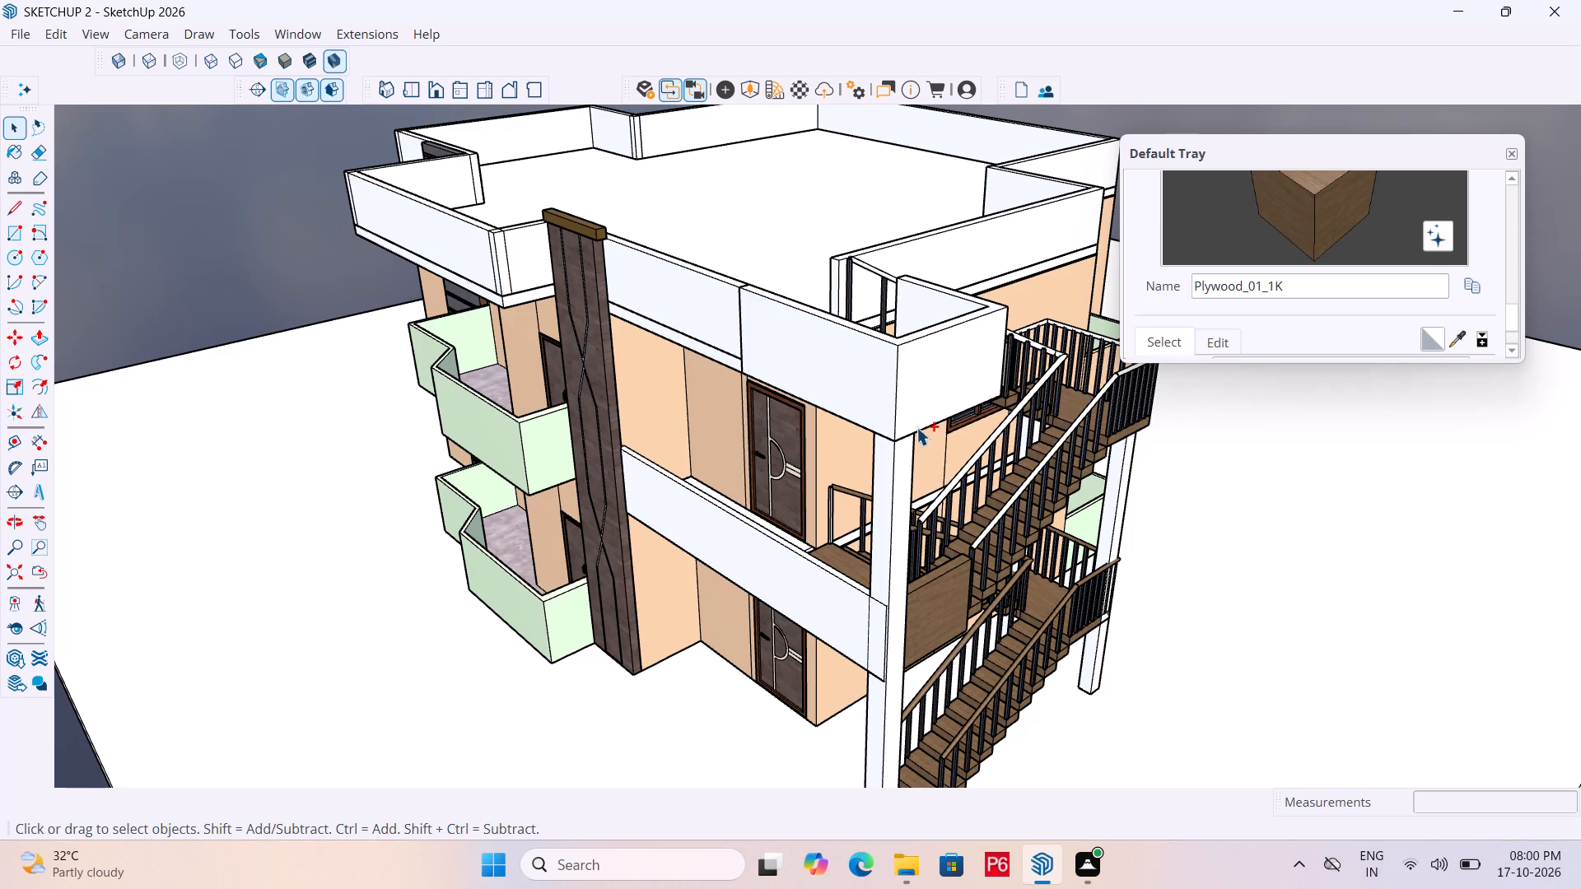
pyautogui.moveTo(912, 425); pyautogui.dragTo(698, 371, button='middle')
pyautogui.moveTo(740, 378); pyautogui.dragTo(756, 633, button='middle')
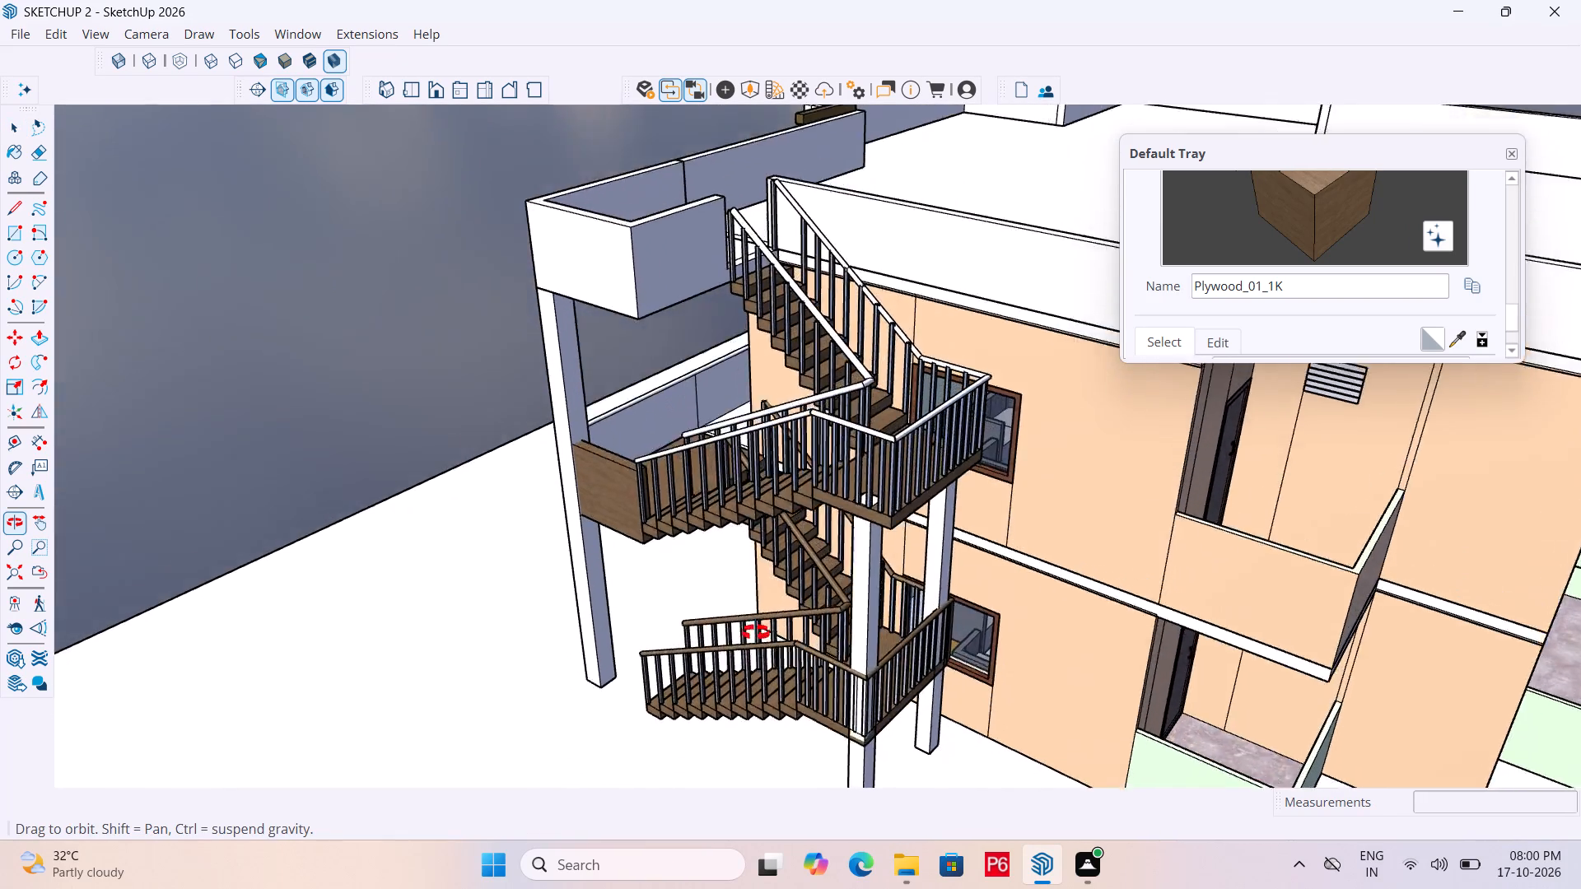
pyautogui.moveTo(756, 633); pyautogui.dragTo(735, 648, button='middle')
pyautogui.scroll(8, 800, 278)
pyautogui.moveTo(795, 192); pyautogui.dragTo(776, 272, button='middle')
pyautogui.scroll(2, 776, 272)
pyautogui.click(749, 242)
pyautogui.doubleClick(742, 237)
pyautogui.click(729, 239)
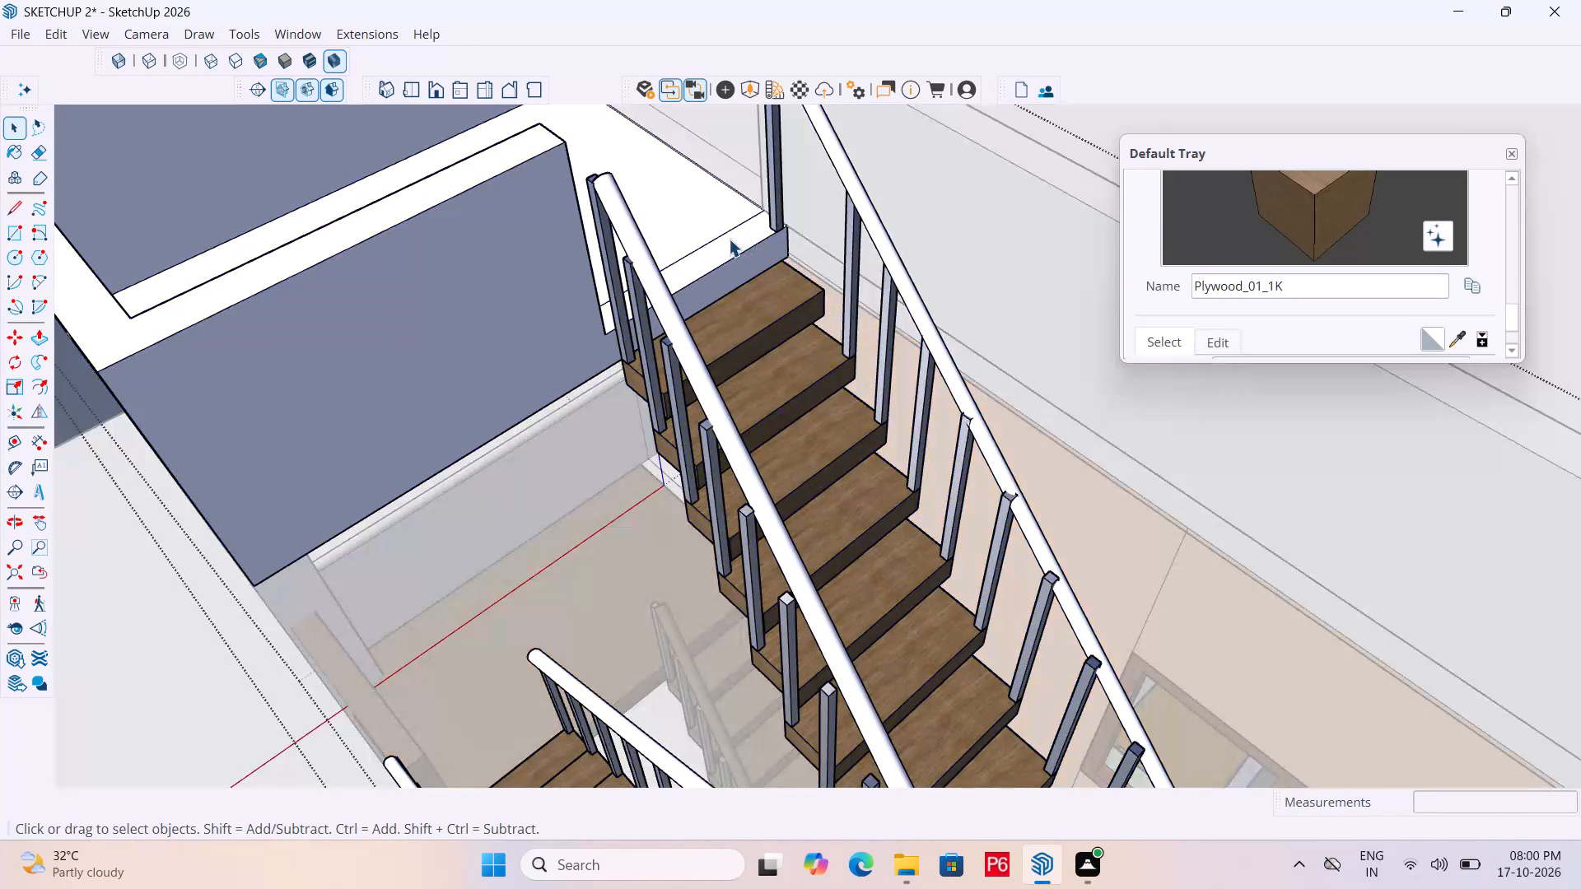
pyautogui.doubleClick(733, 239)
pyautogui.click(728, 242)
pyautogui.doubleClick(730, 244)
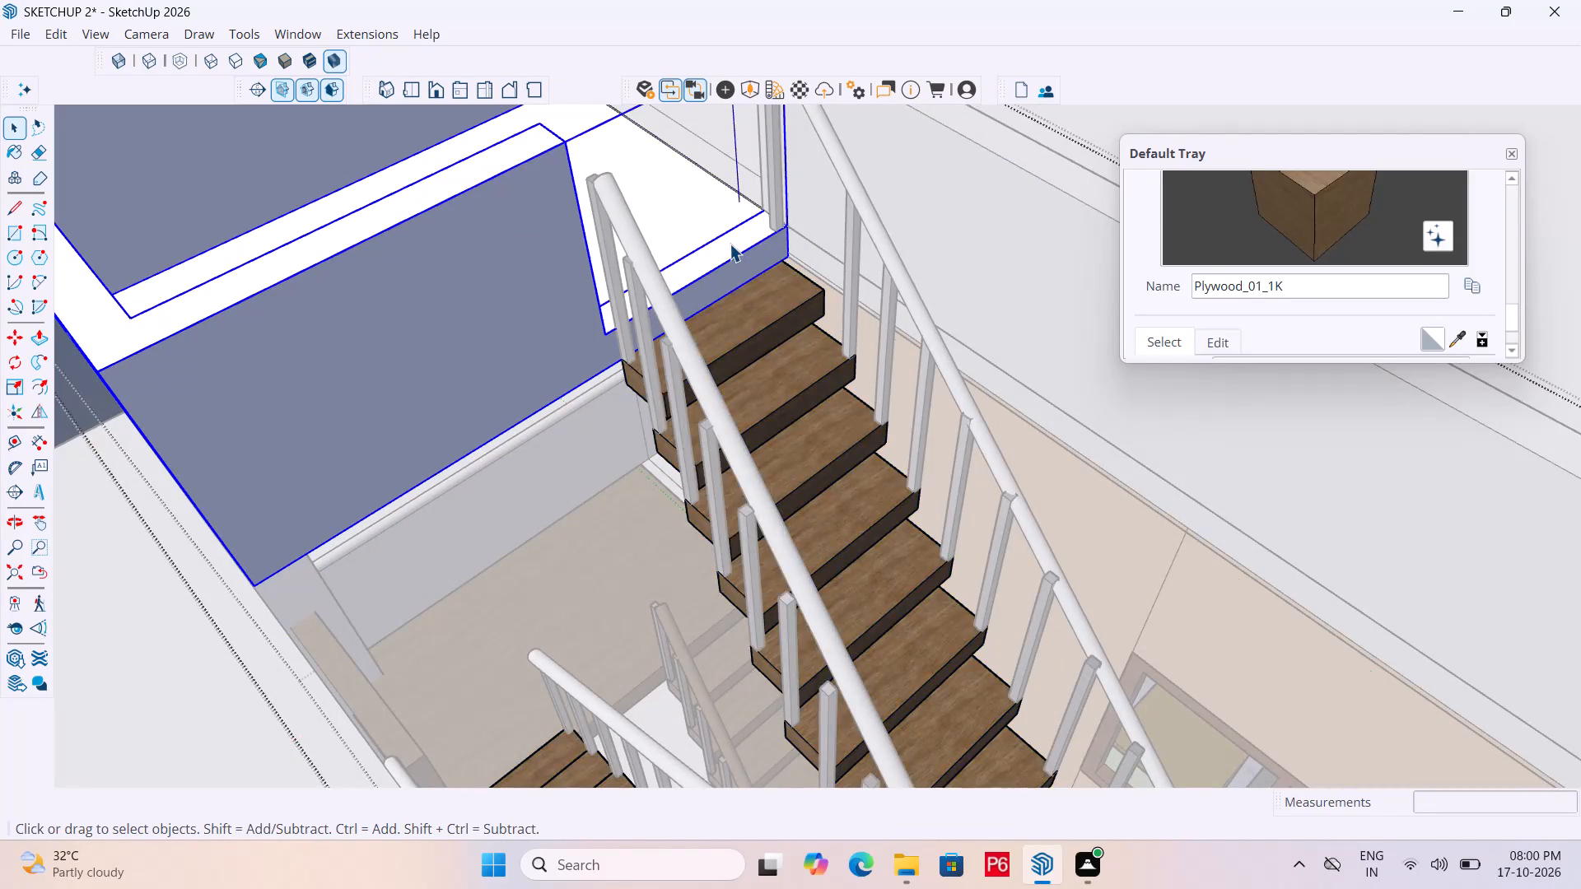
# Sample Plywood_01_1K from a step and paint the narrow top strip of the slab at the head of the flight.
pyautogui.click(721, 246)
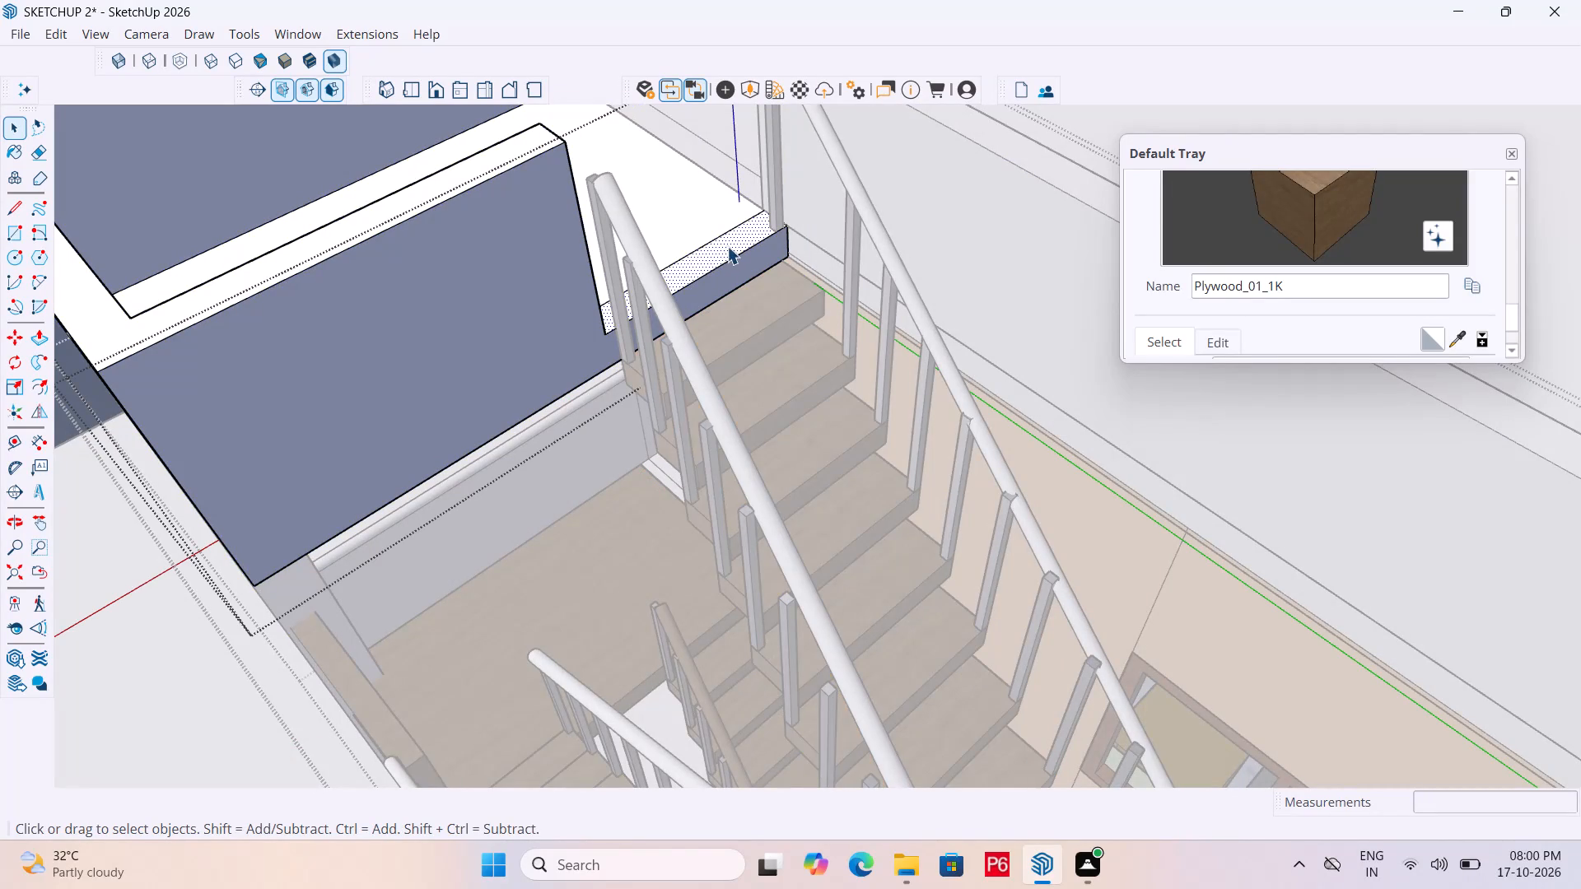
pyautogui.moveTo(1458, 337); pyautogui.dragTo(1447, 335)
pyautogui.click(822, 342)
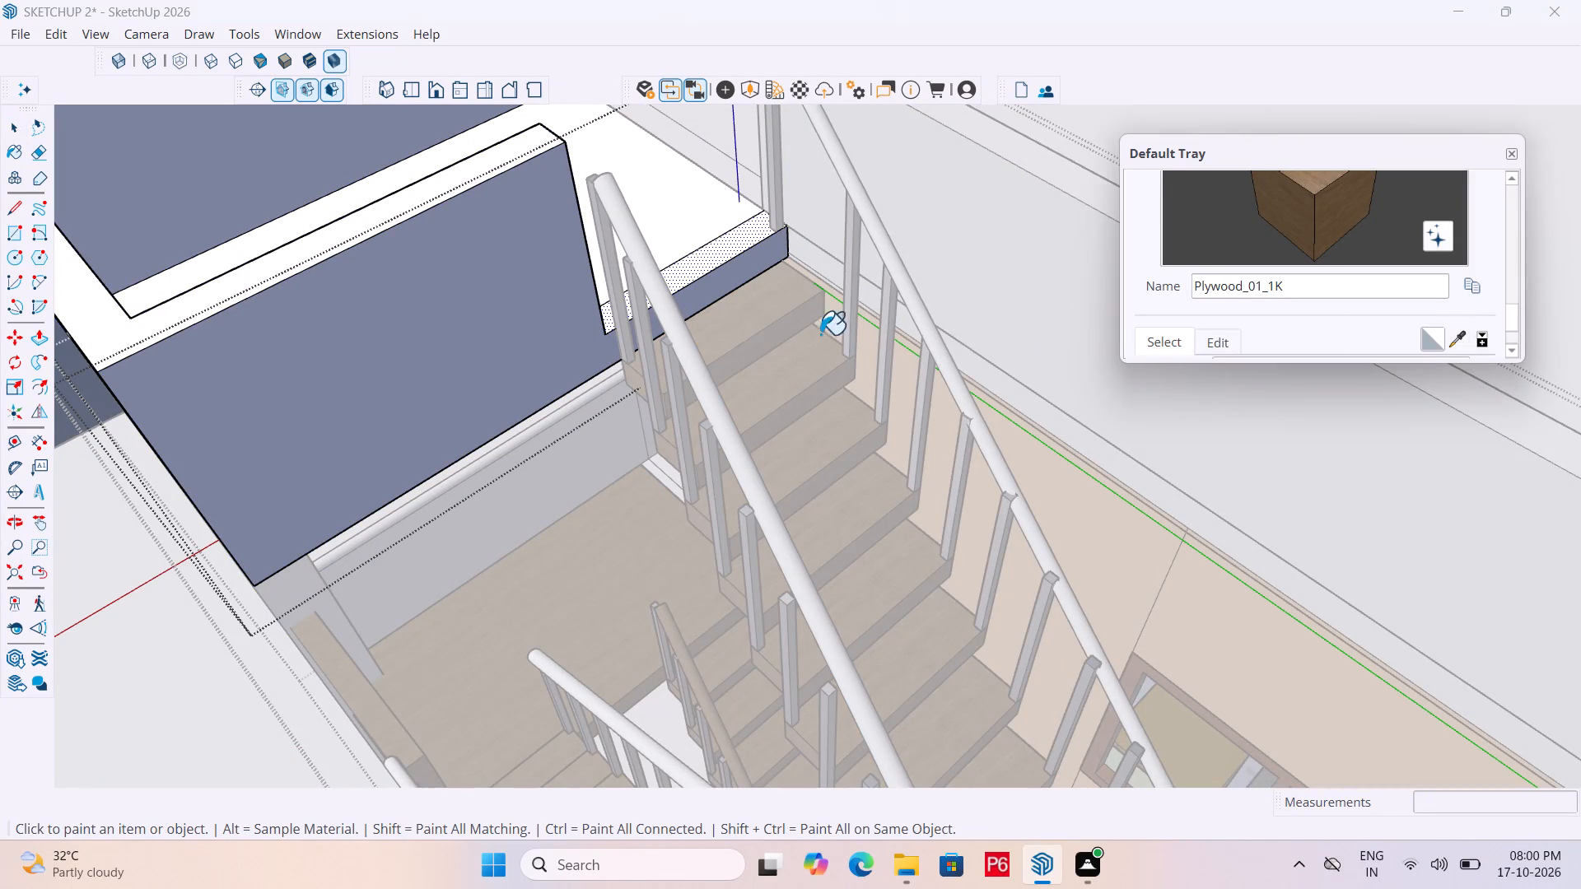
pyautogui.click(741, 246)
pyautogui.scroll(4, 735, 261)
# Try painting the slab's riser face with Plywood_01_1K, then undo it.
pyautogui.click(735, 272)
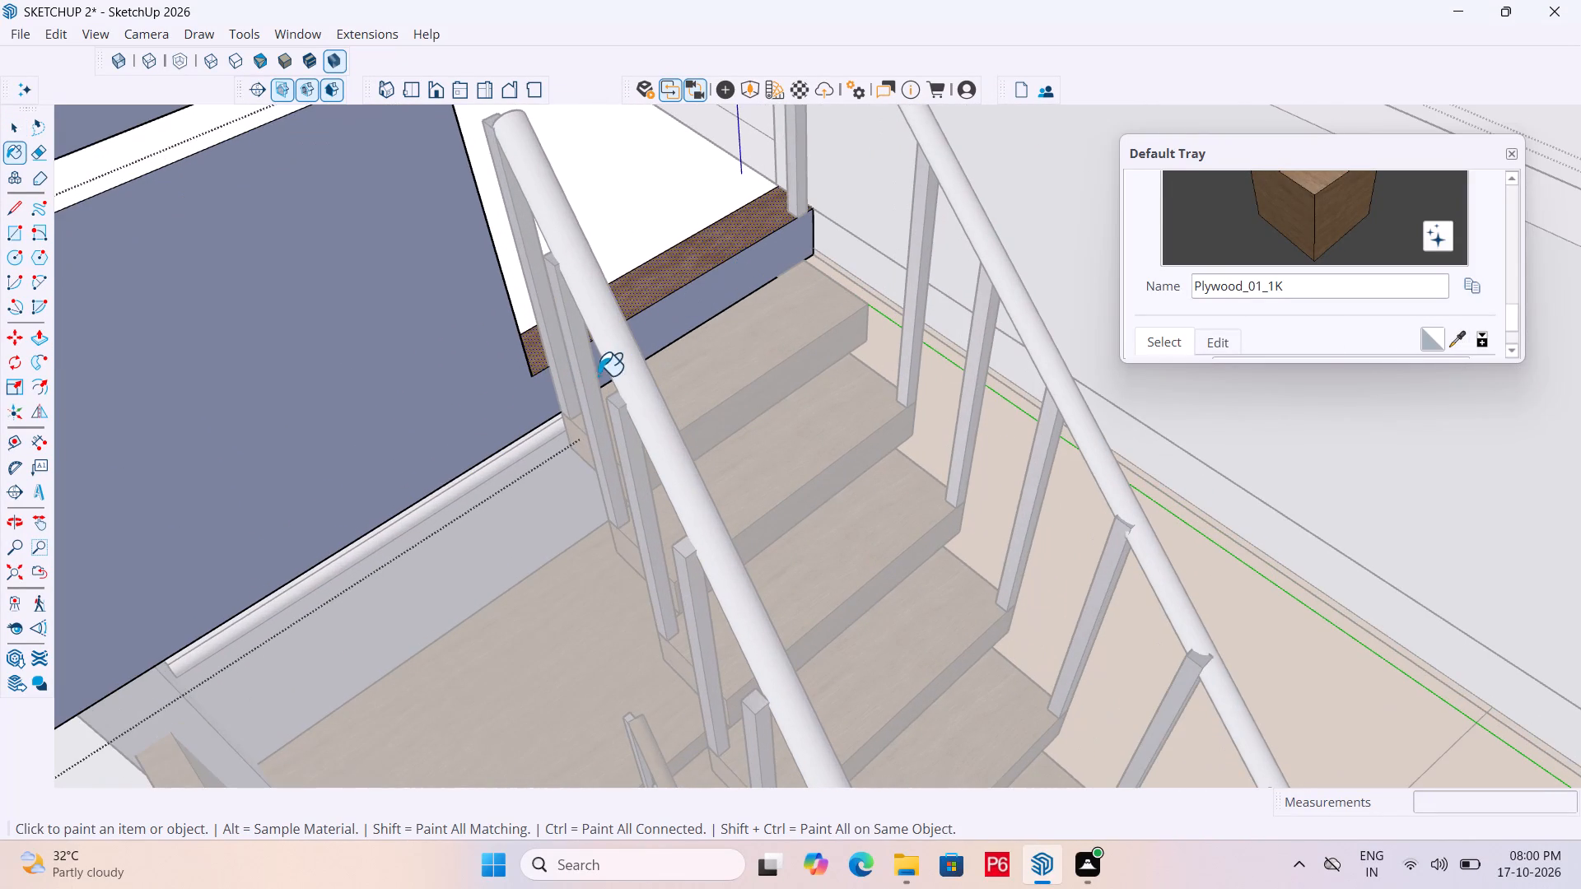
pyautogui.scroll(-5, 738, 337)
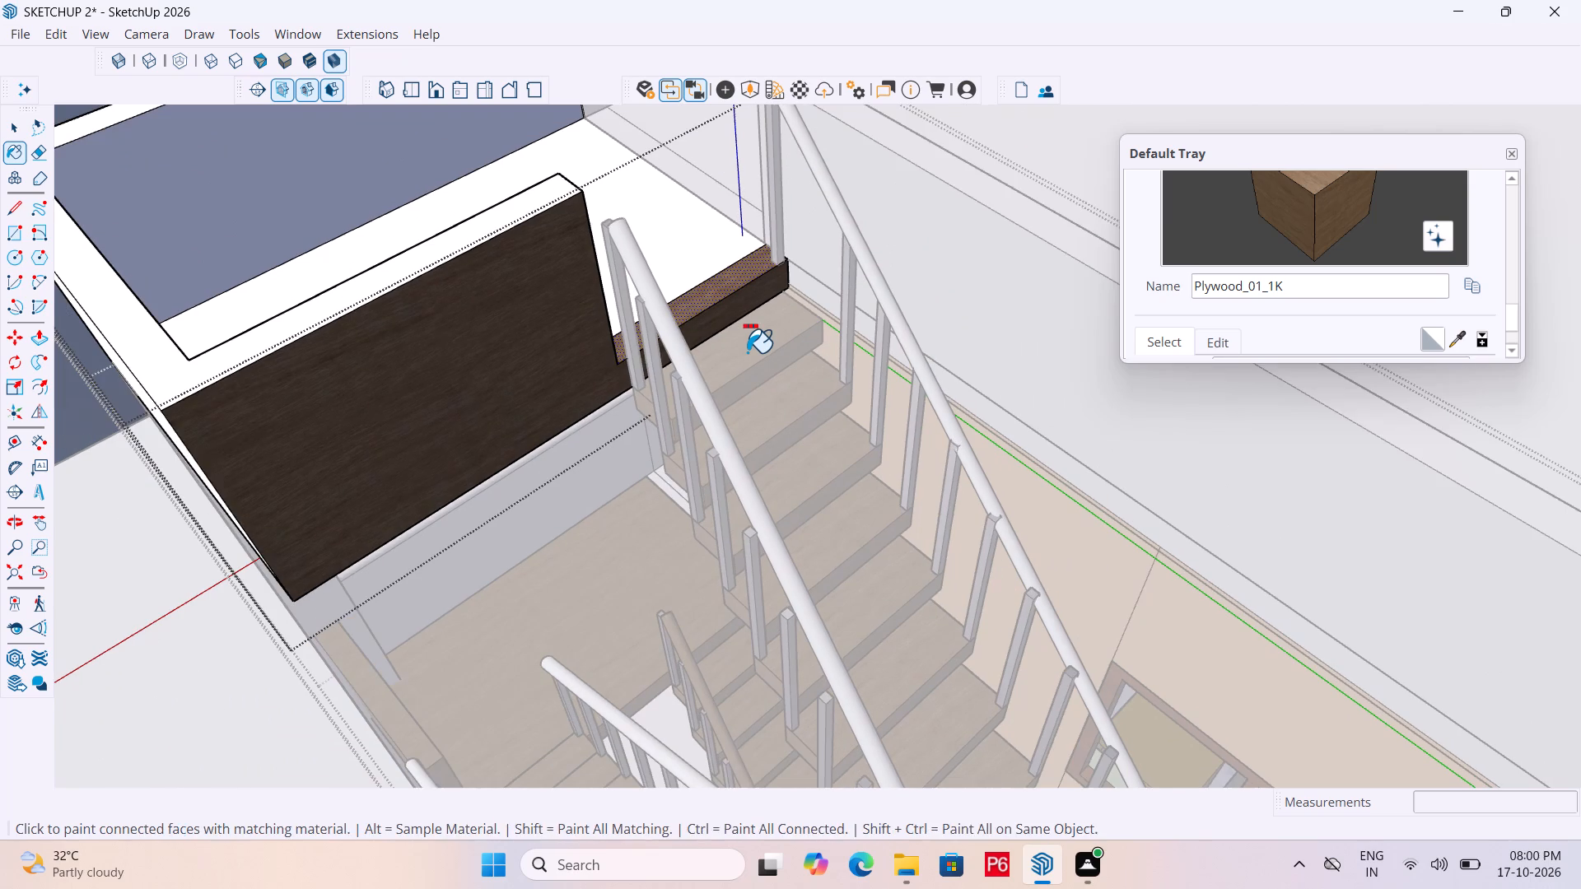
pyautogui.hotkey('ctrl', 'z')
# Draw a 7" line dividing the slab's riser face from the adjoining parapet face.
pyautogui.scroll(5, 684, 361)
pyautogui.press('l')
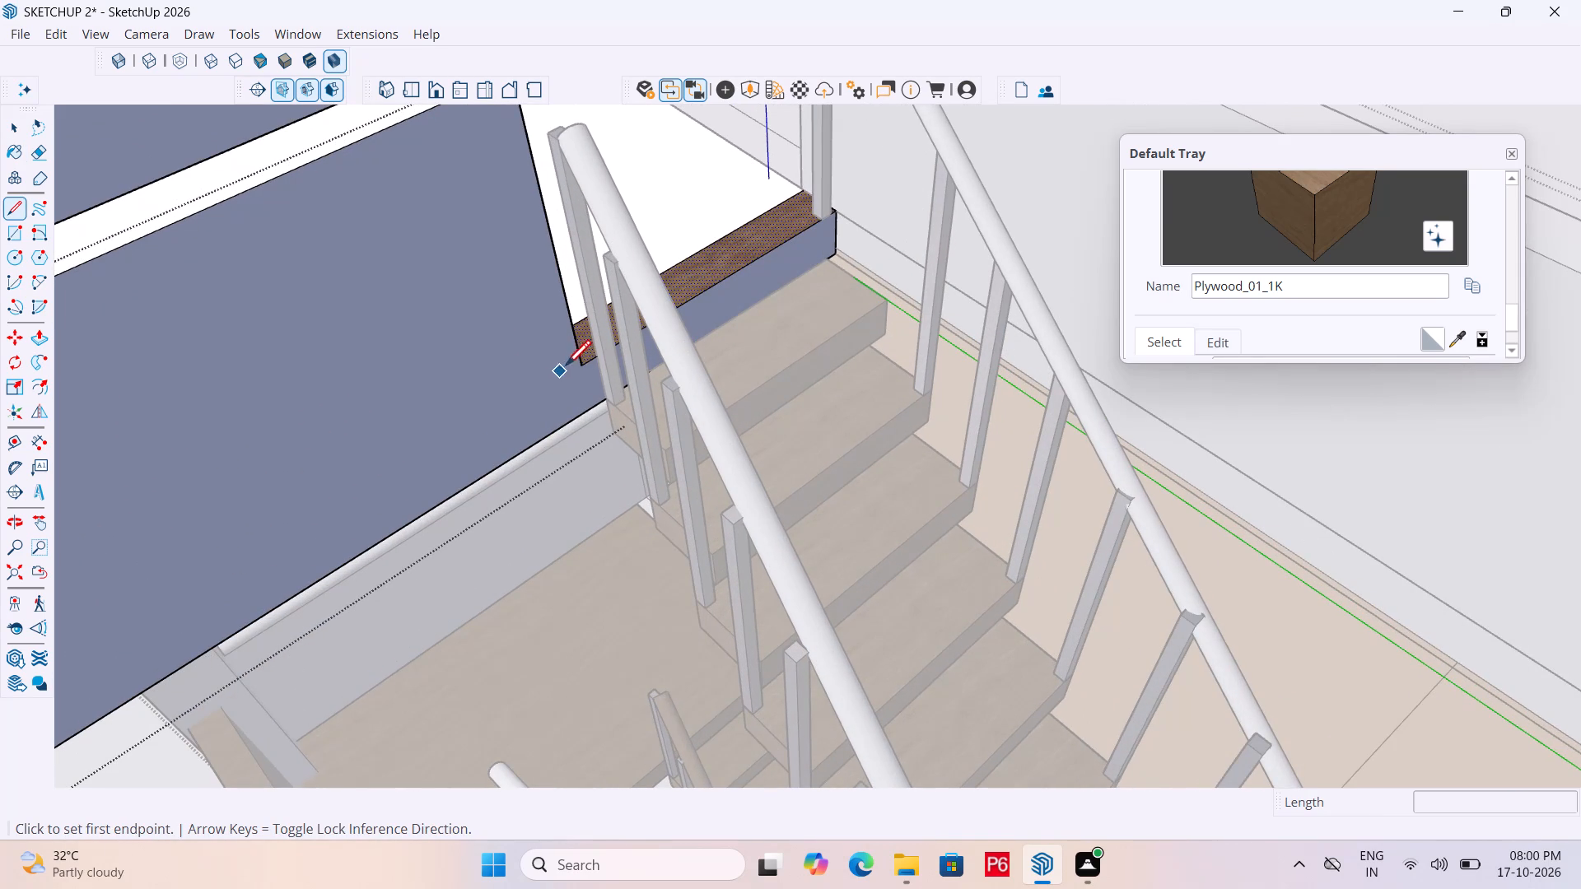
pyautogui.click(581, 370)
pyautogui.click(585, 416)
pyautogui.press('space')
# Paint the divided-off riser face at the head of the flight with Plywood_01_1K and save the model.
pyautogui.press('p')
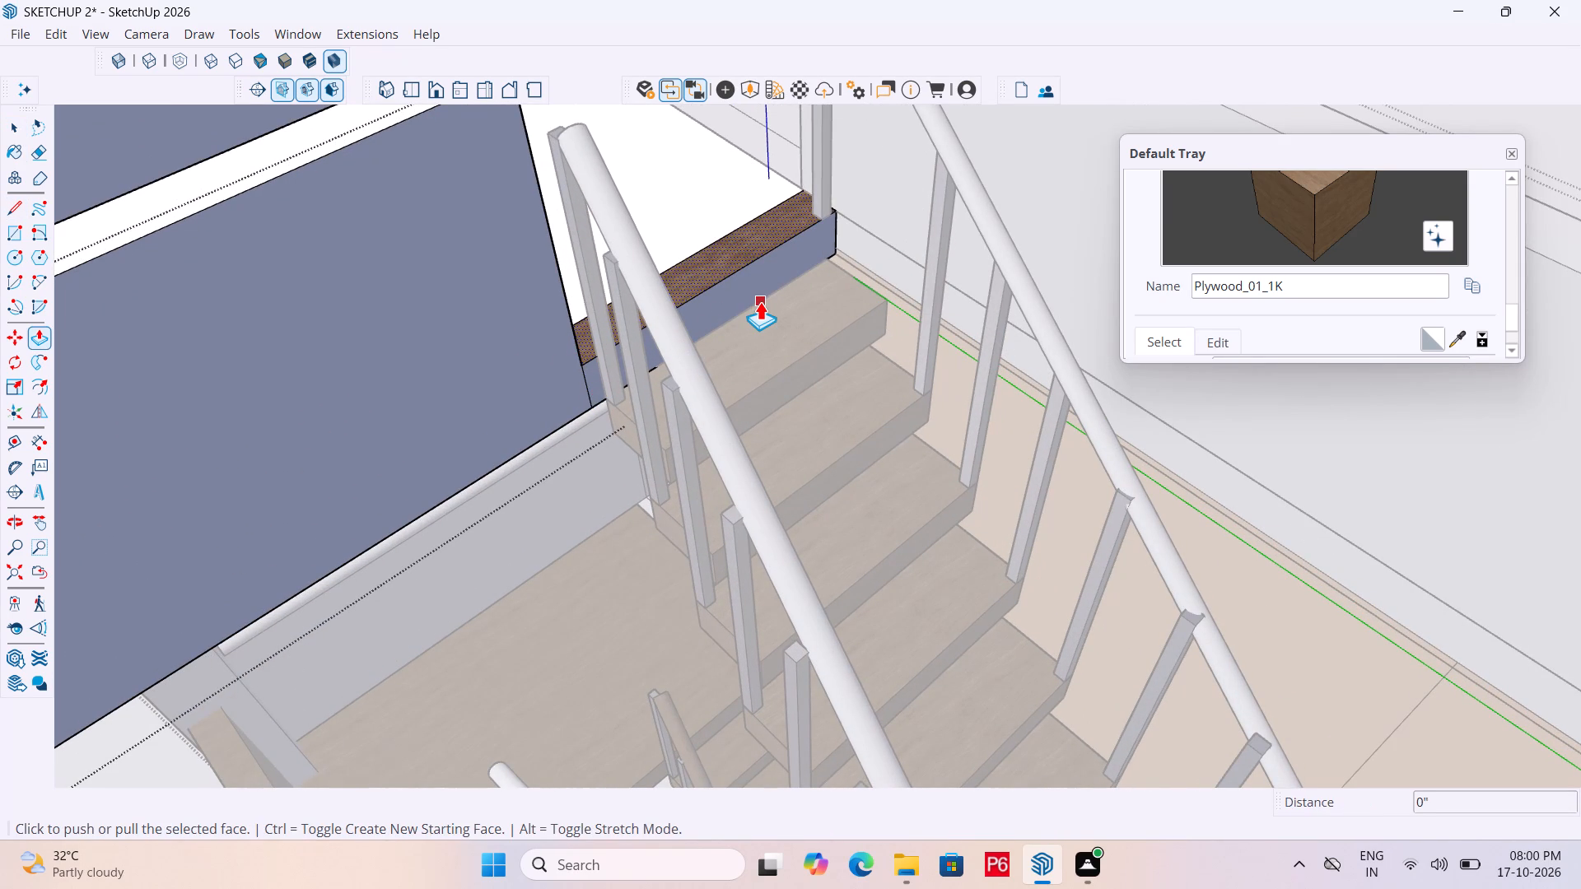
pyautogui.press('b')
pyautogui.click(759, 273)
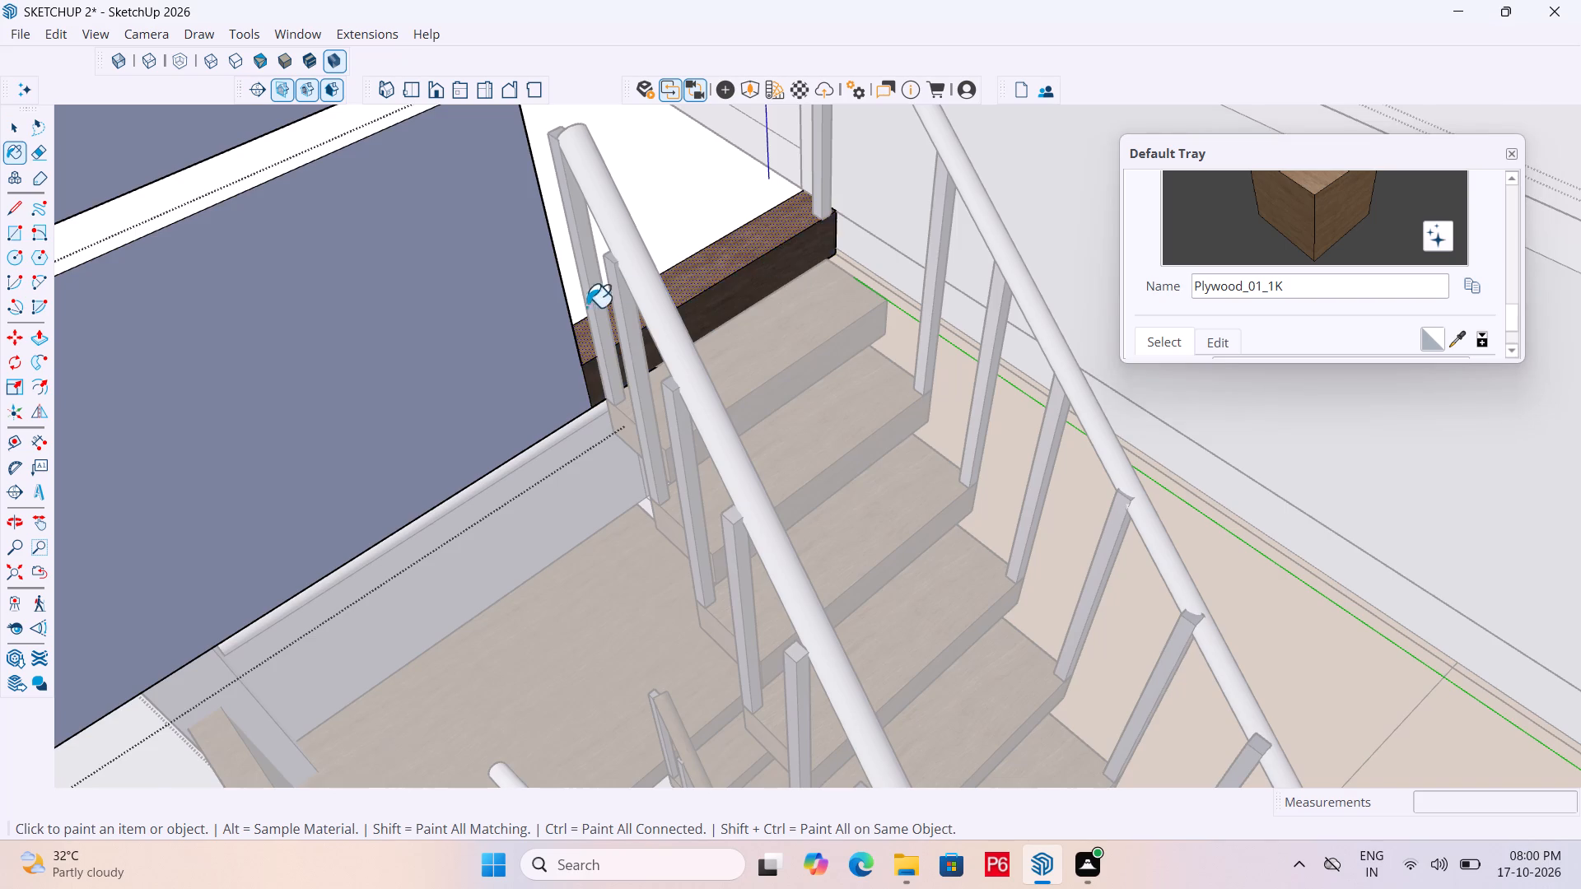
pyautogui.scroll(-6, 582, 310)
pyautogui.scroll(-4, 738, 305)
pyautogui.hotkey('ctrl', 's')
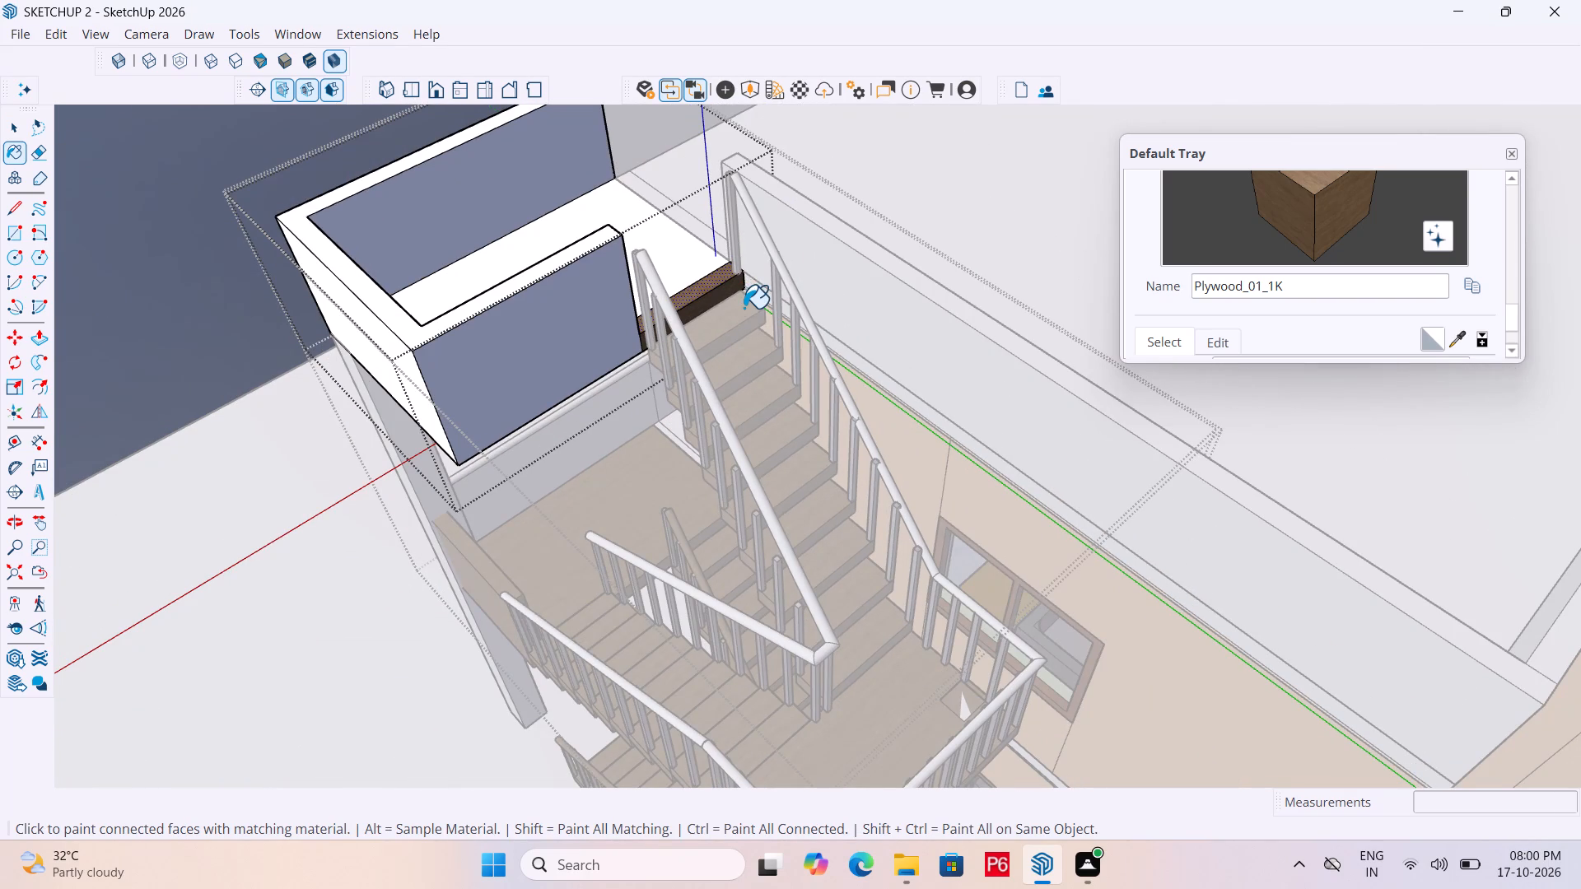
pyautogui.hotkey('ctrl', 's')
# Leave the nested slab and staircase groups and save the whole model.
pyautogui.scroll(-4, 552, 311)
pyautogui.scroll(-5, 674, 340)
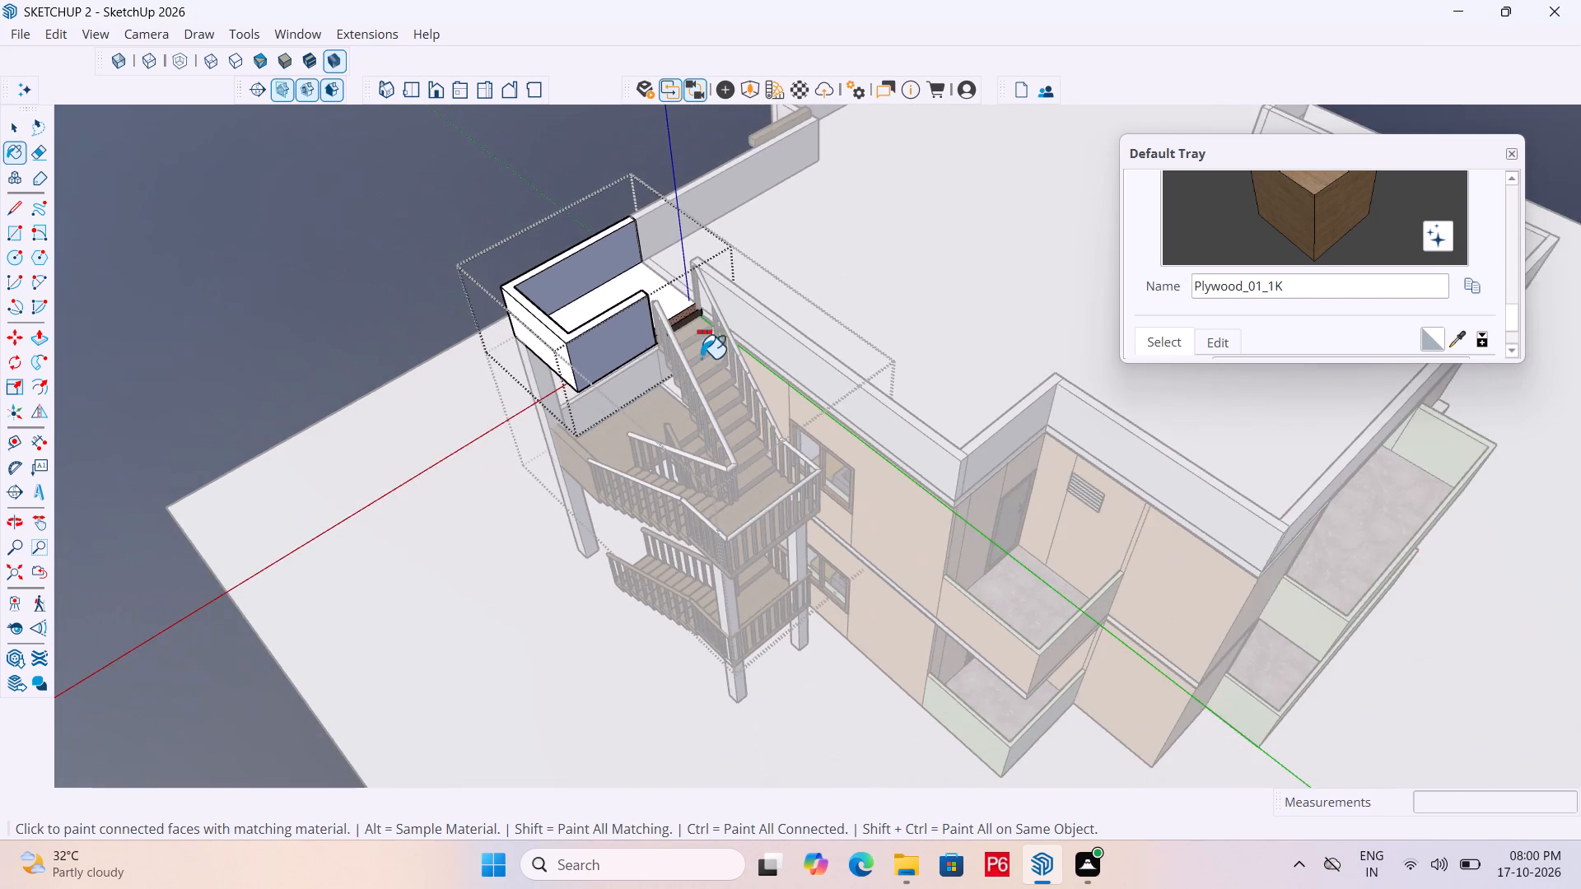
pyautogui.moveTo(584, 362); pyautogui.dragTo(1215, 353, button='middle')
pyautogui.scroll(-2, 748, 326)
pyautogui.press('space')
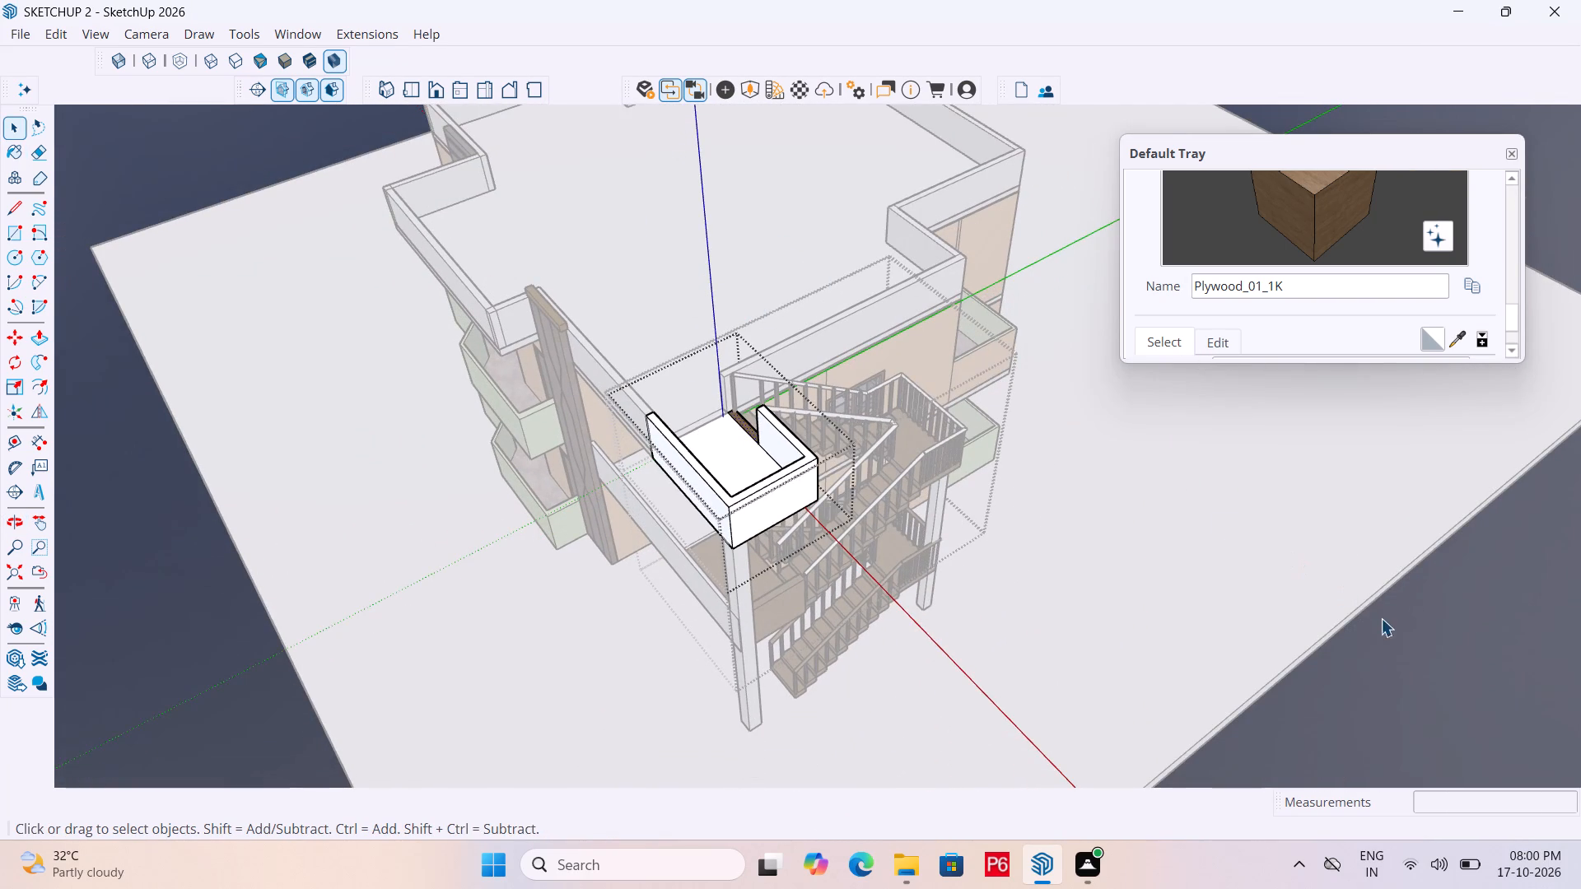
pyautogui.click(1381, 618)
pyautogui.moveTo(798, 525); pyautogui.dragTo(848, 395, button='middle')
pyautogui.moveTo(1419, 640); pyautogui.dragTo(1378, 617)
pyautogui.tripleClick(1429, 658)
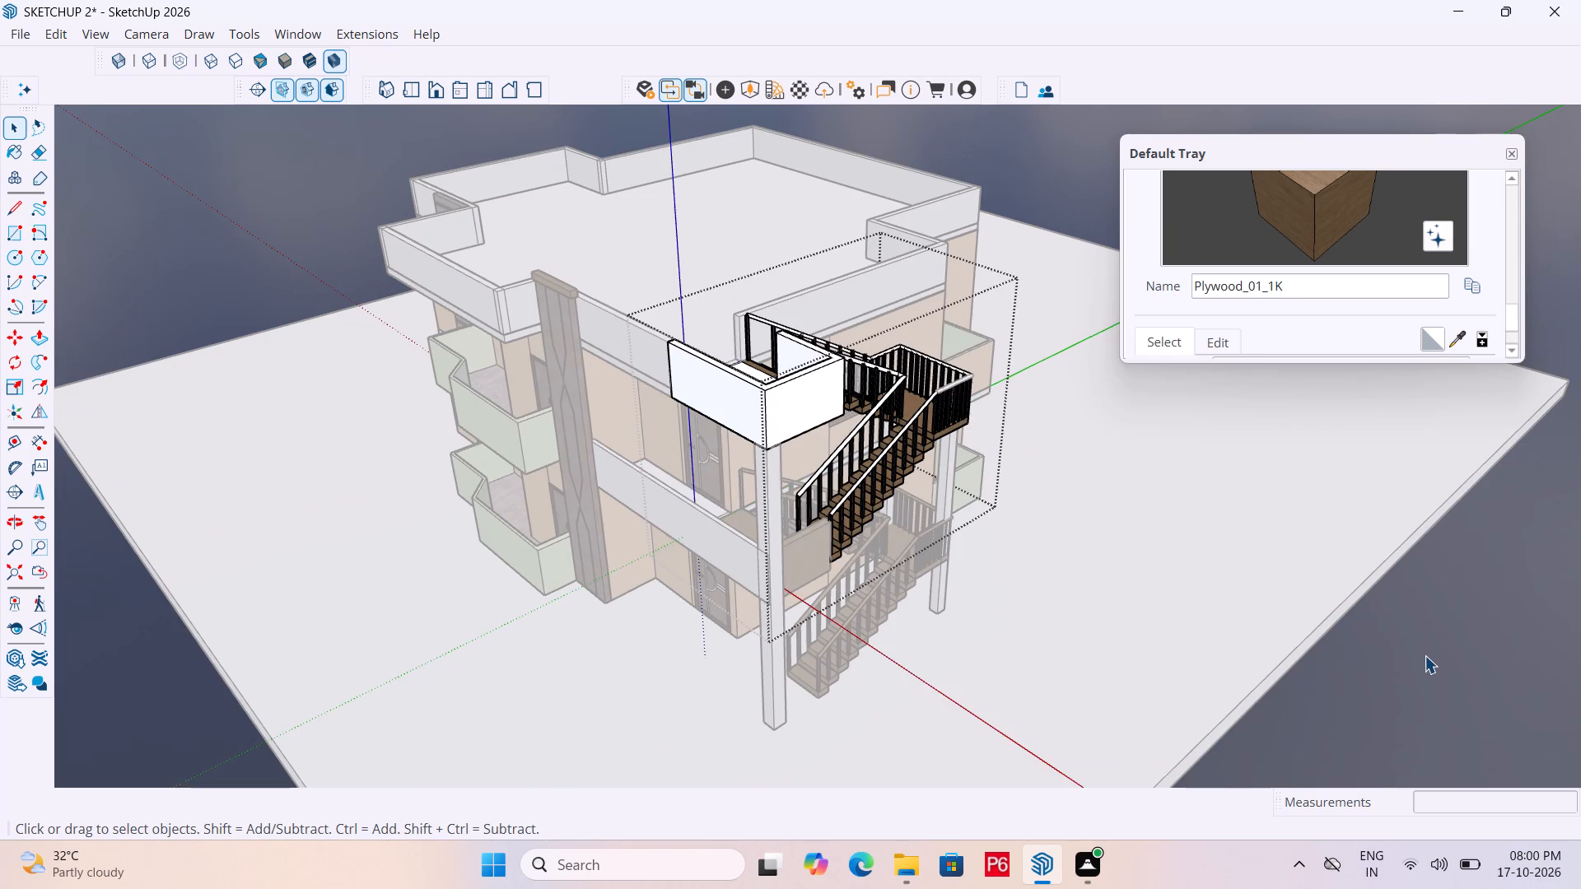
pyautogui.click(1424, 654)
pyautogui.click(1467, 642)
pyautogui.hotkey('ctrl', 's')
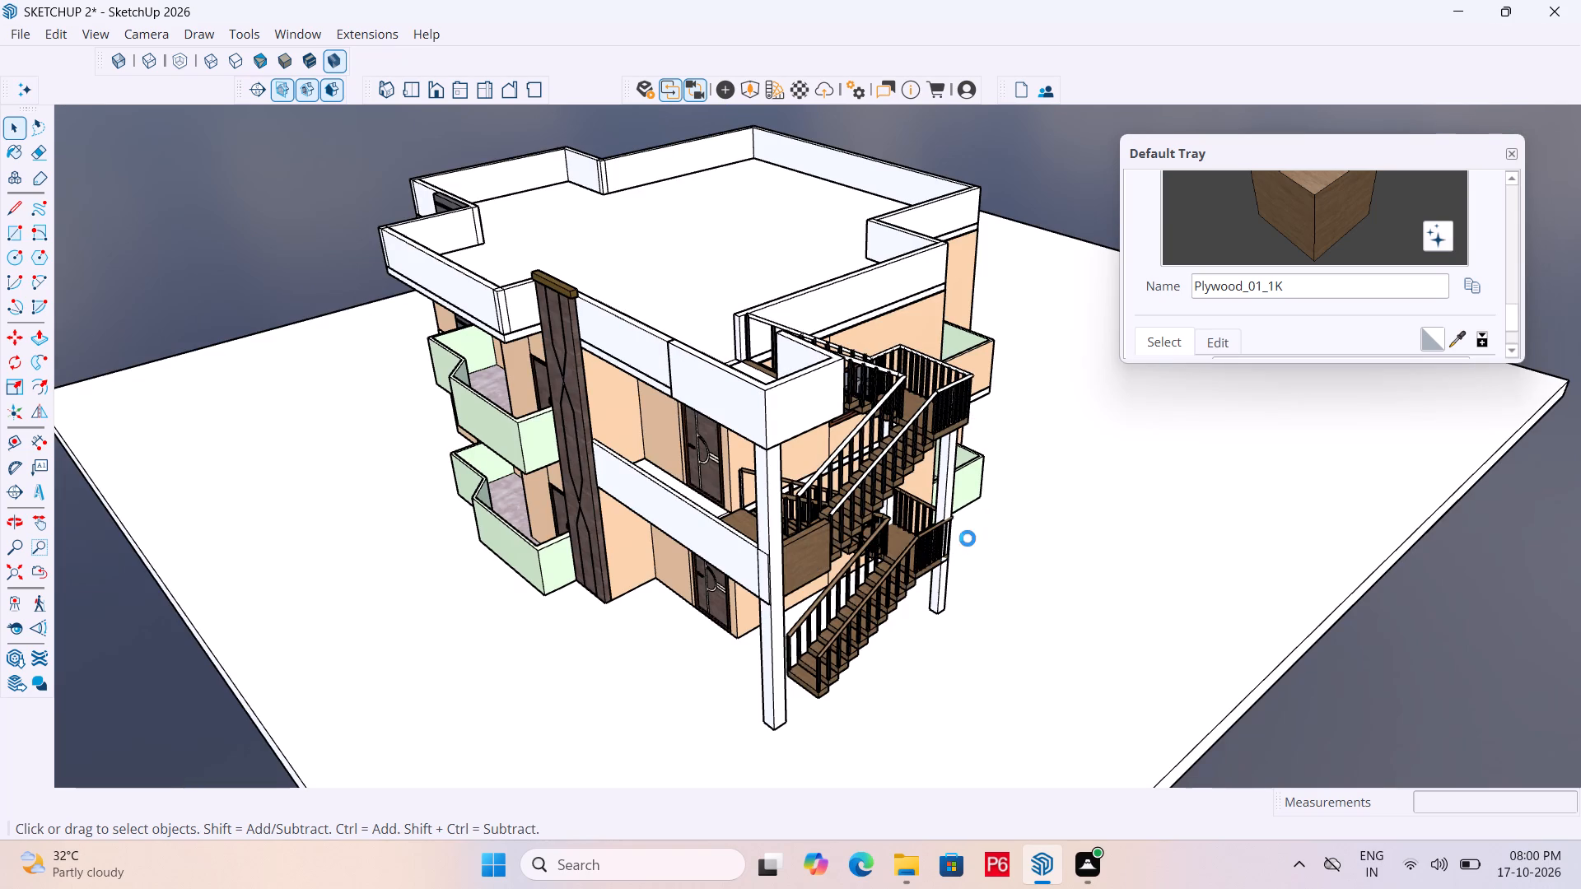
pyautogui.hotkey('ctrl', 's')
pyautogui.hotkey('ctrl', 's')
pyautogui.hotkey('ctrl', 's')
# Sample C02_Golden_Beige from the facade wall and paint the main building's roof parapet with it.
pyautogui.moveTo(896, 526); pyautogui.dragTo(964, 380, button='middle')
pyautogui.moveTo(787, 484); pyautogui.dragTo(869, 441, button='middle')
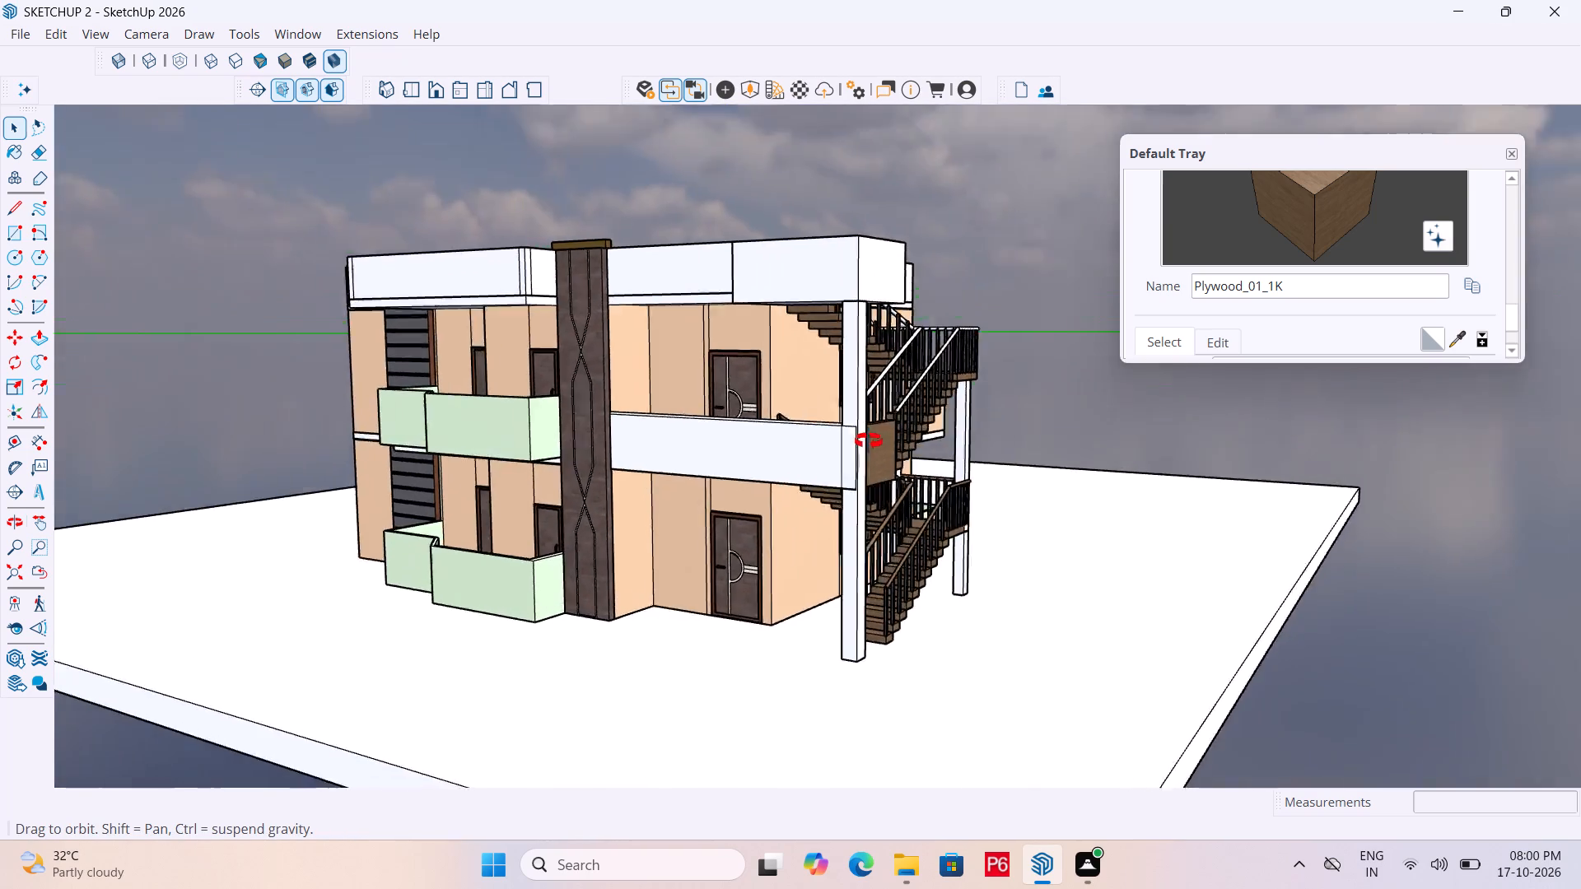
pyautogui.moveTo(869, 441); pyautogui.dragTo(947, 425, button='middle')
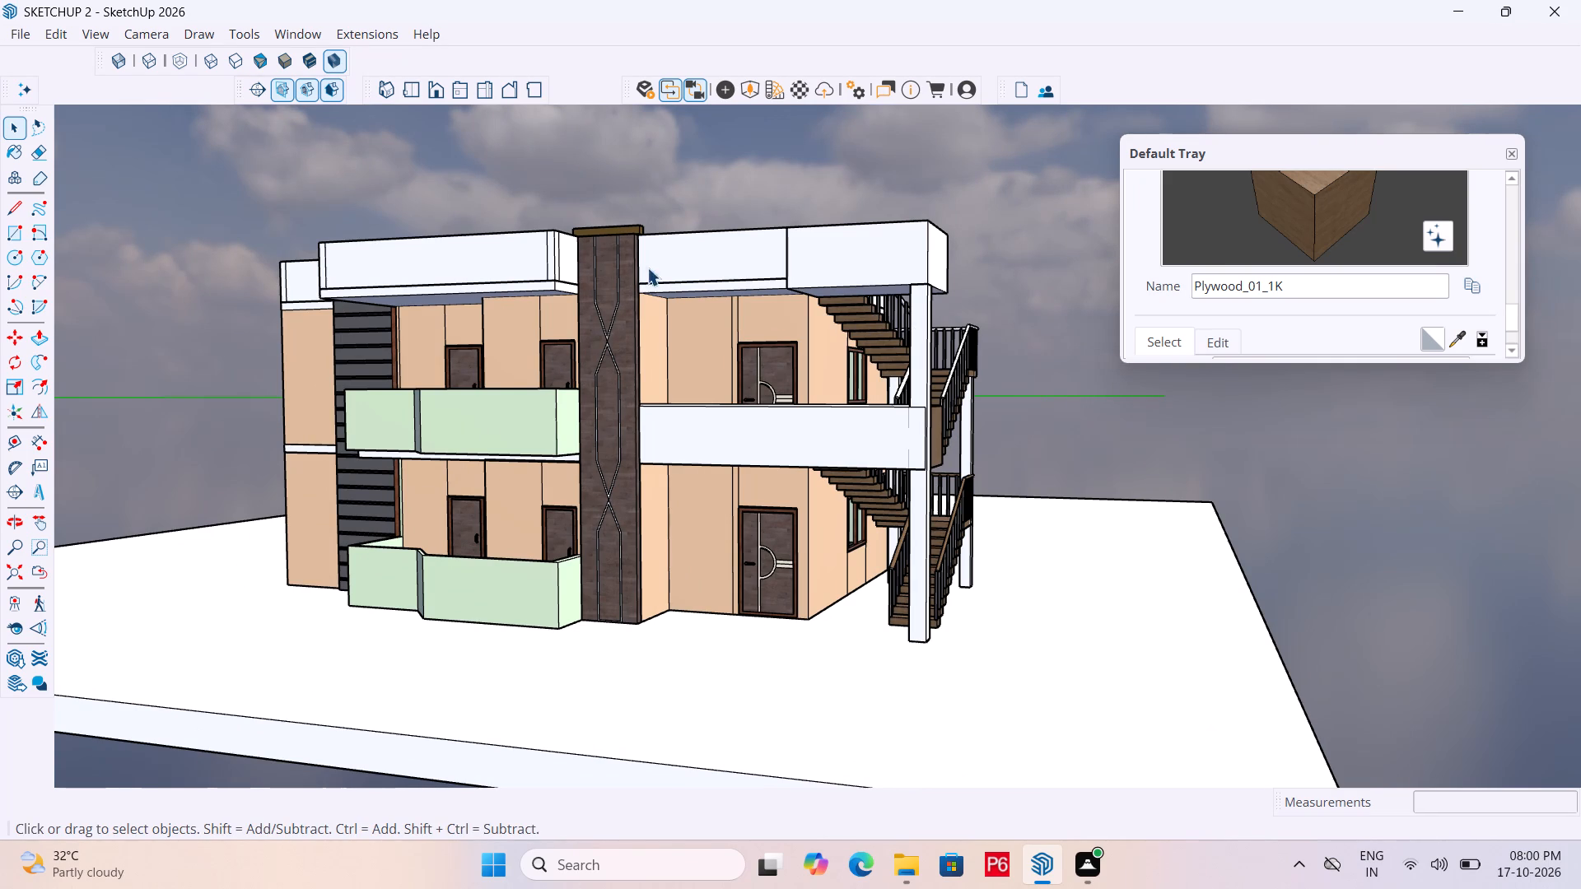
pyautogui.moveTo(854, 267); pyautogui.dragTo(1090, 354, button='middle')
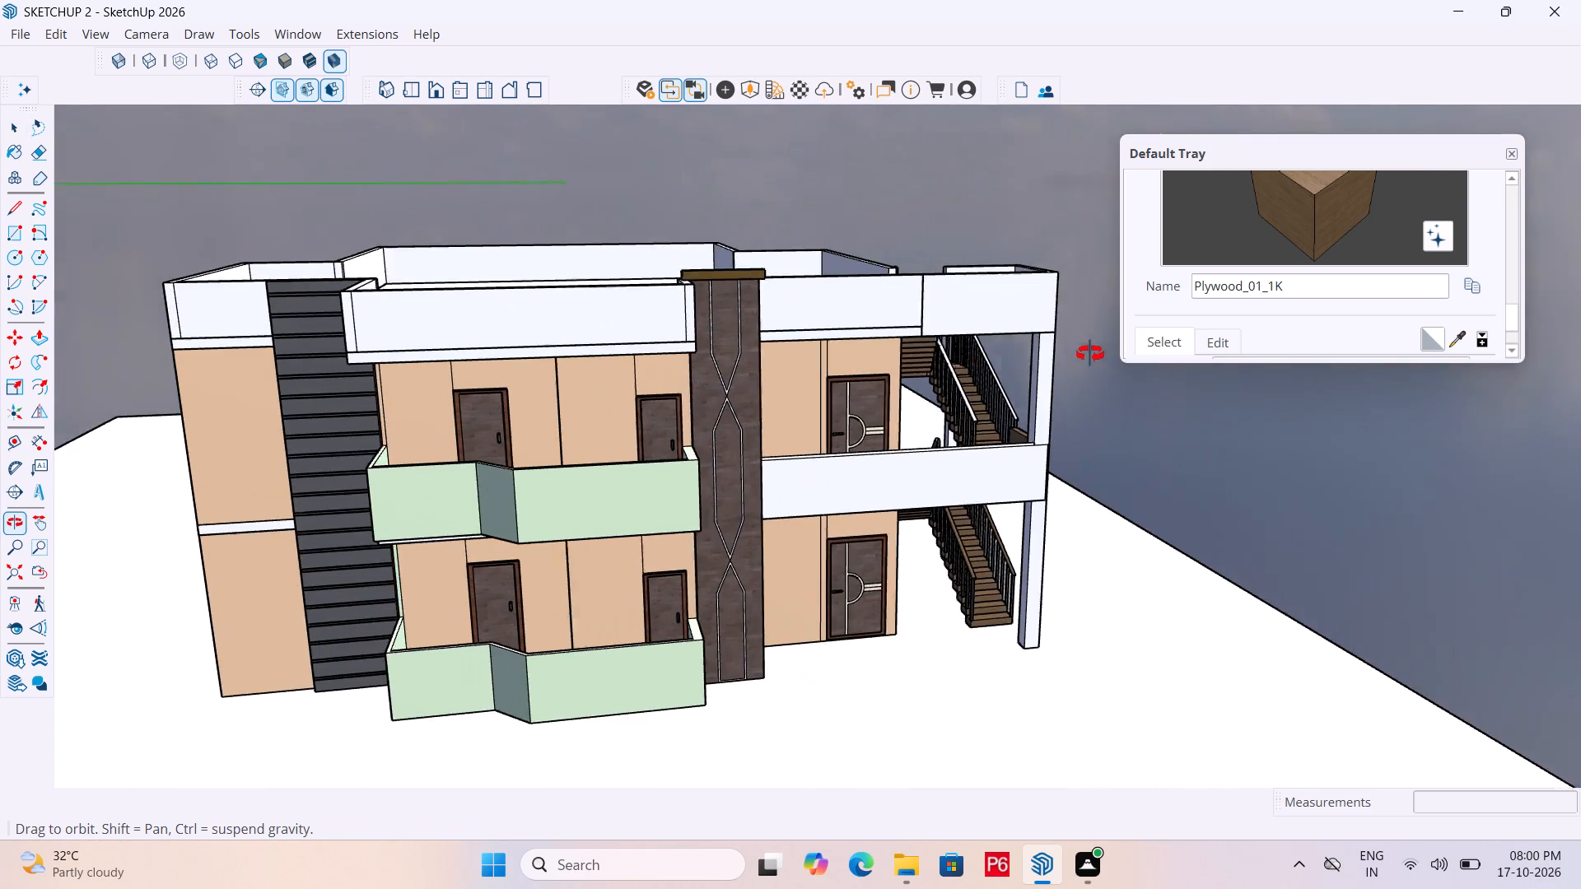
pyautogui.moveTo(1090, 354); pyautogui.dragTo(1101, 352, button='middle')
pyautogui.moveTo(359, 343); pyautogui.dragTo(597, 352, button='middle')
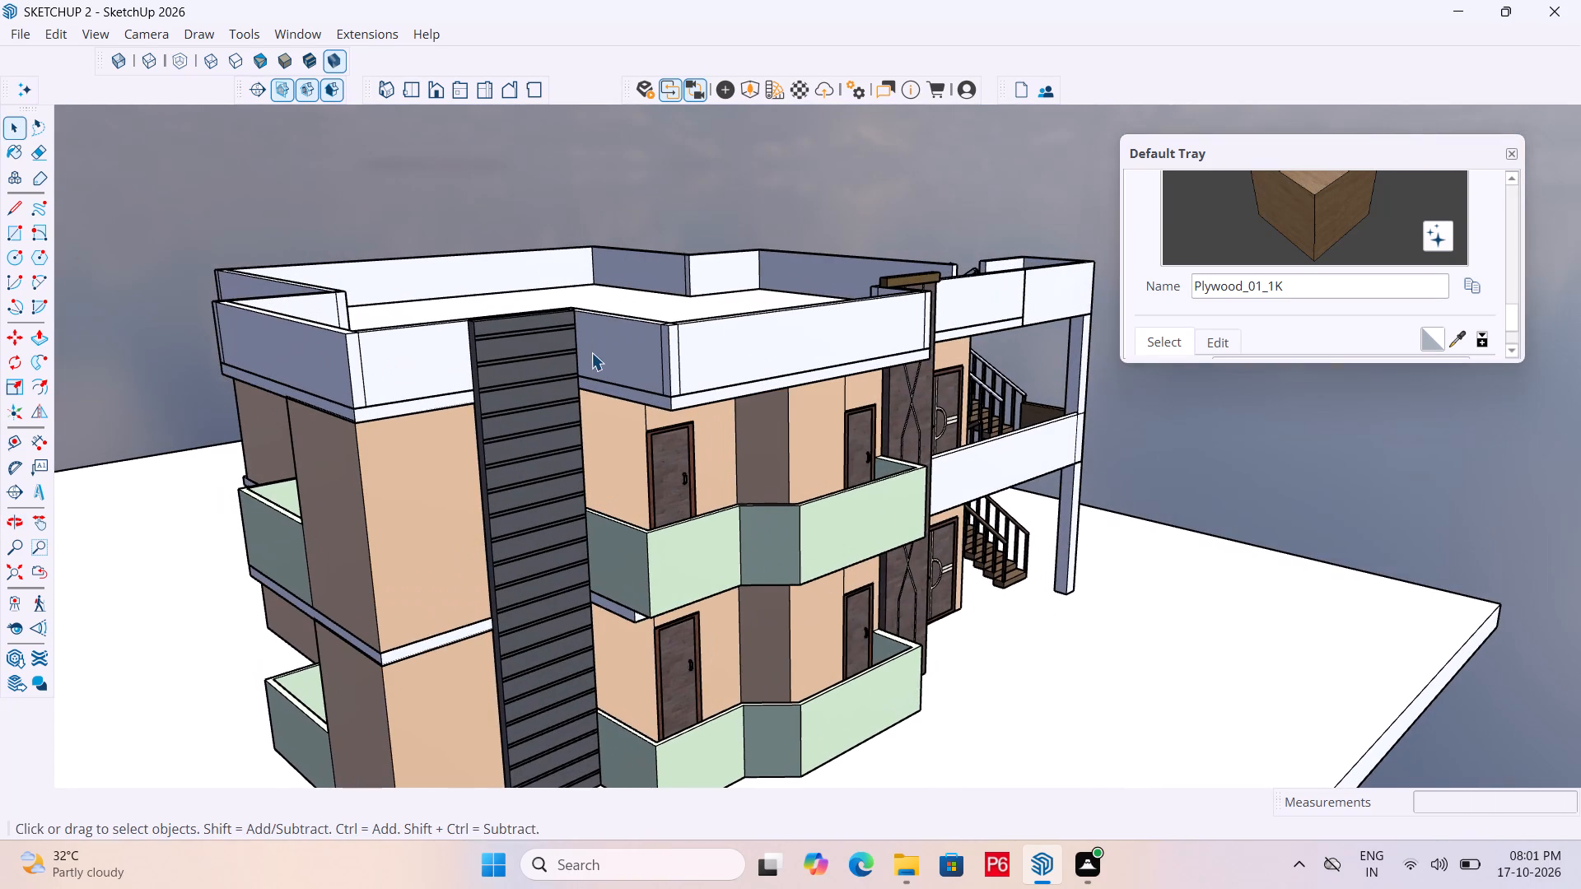
pyautogui.click(1462, 338)
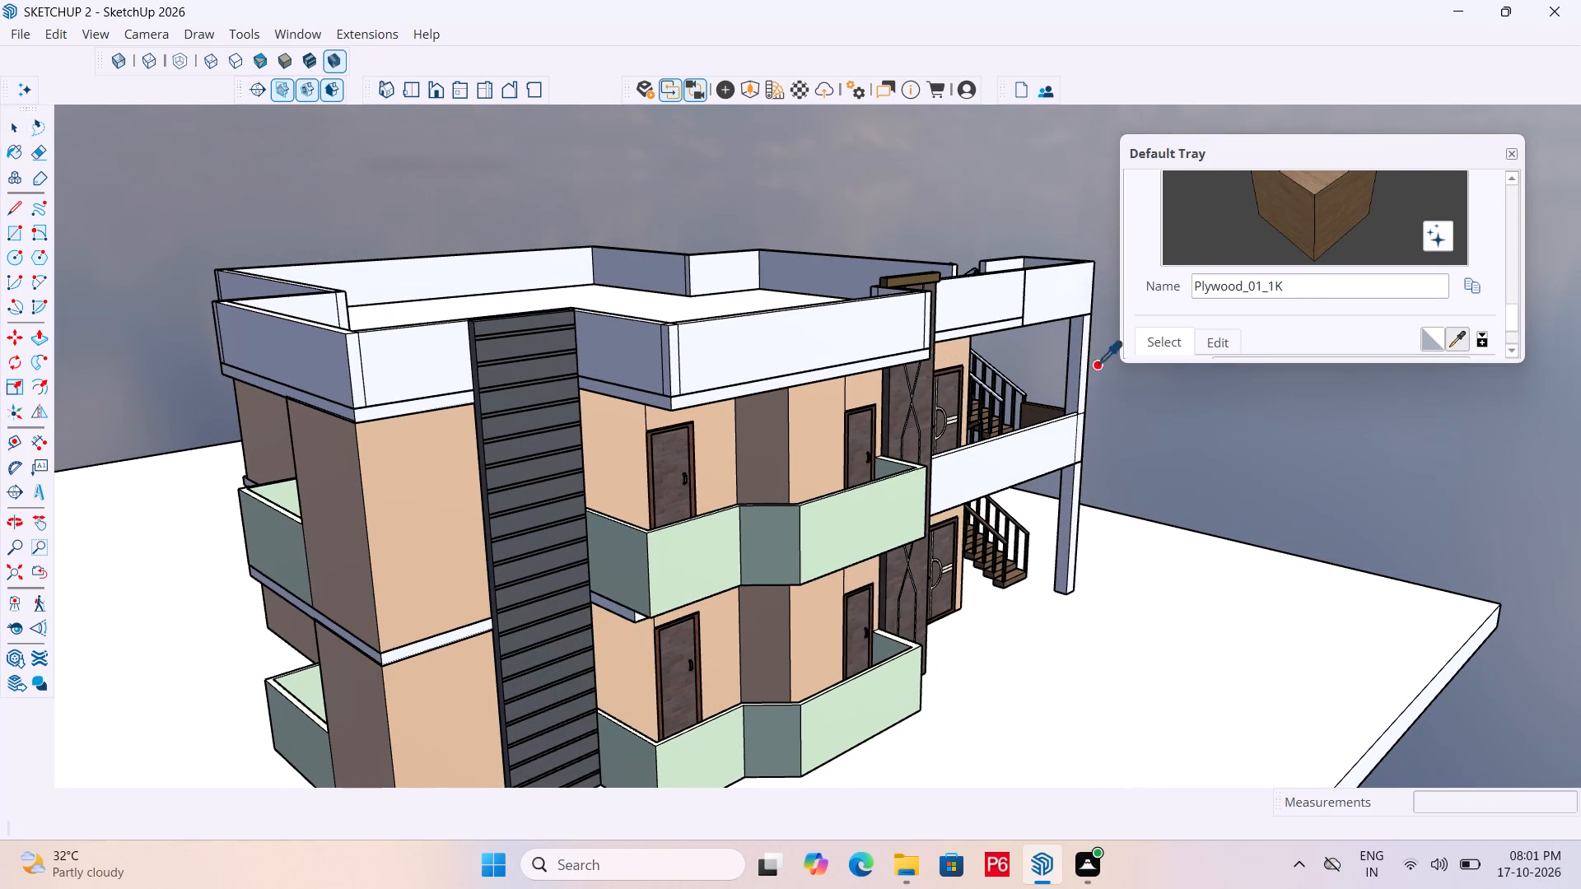
pyautogui.click(816, 430)
pyautogui.scroll(2, 782, 352)
pyautogui.click(782, 346)
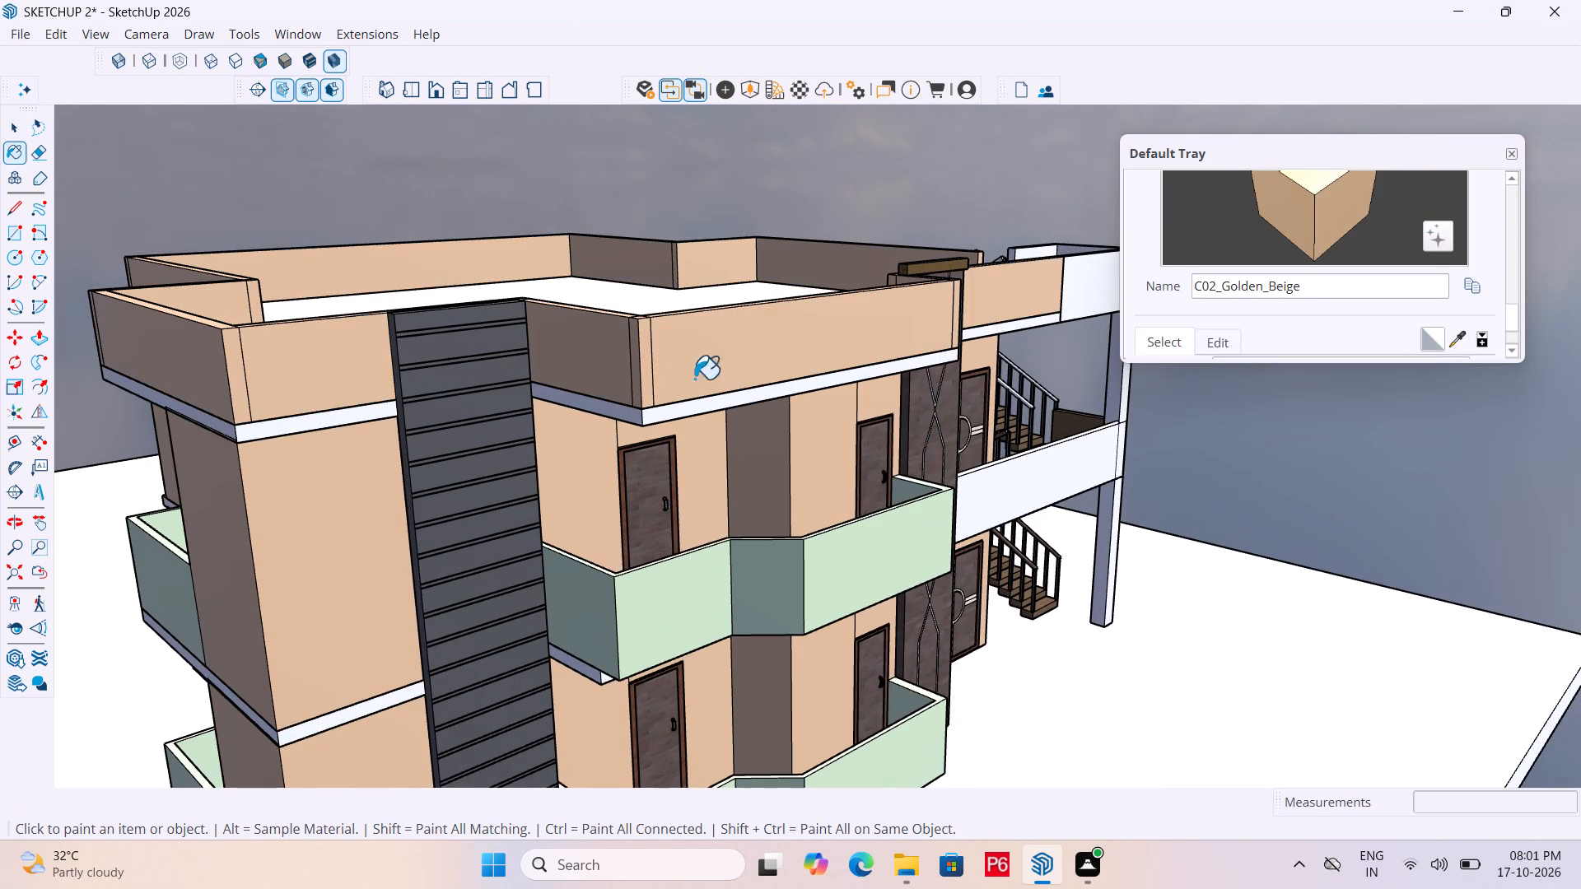
pyautogui.scroll(-3, 522, 463)
pyautogui.moveTo(958, 455); pyautogui.dragTo(435, 440, button='middle')
pyautogui.moveTo(913, 417); pyautogui.dragTo(613, 404, button='middle')
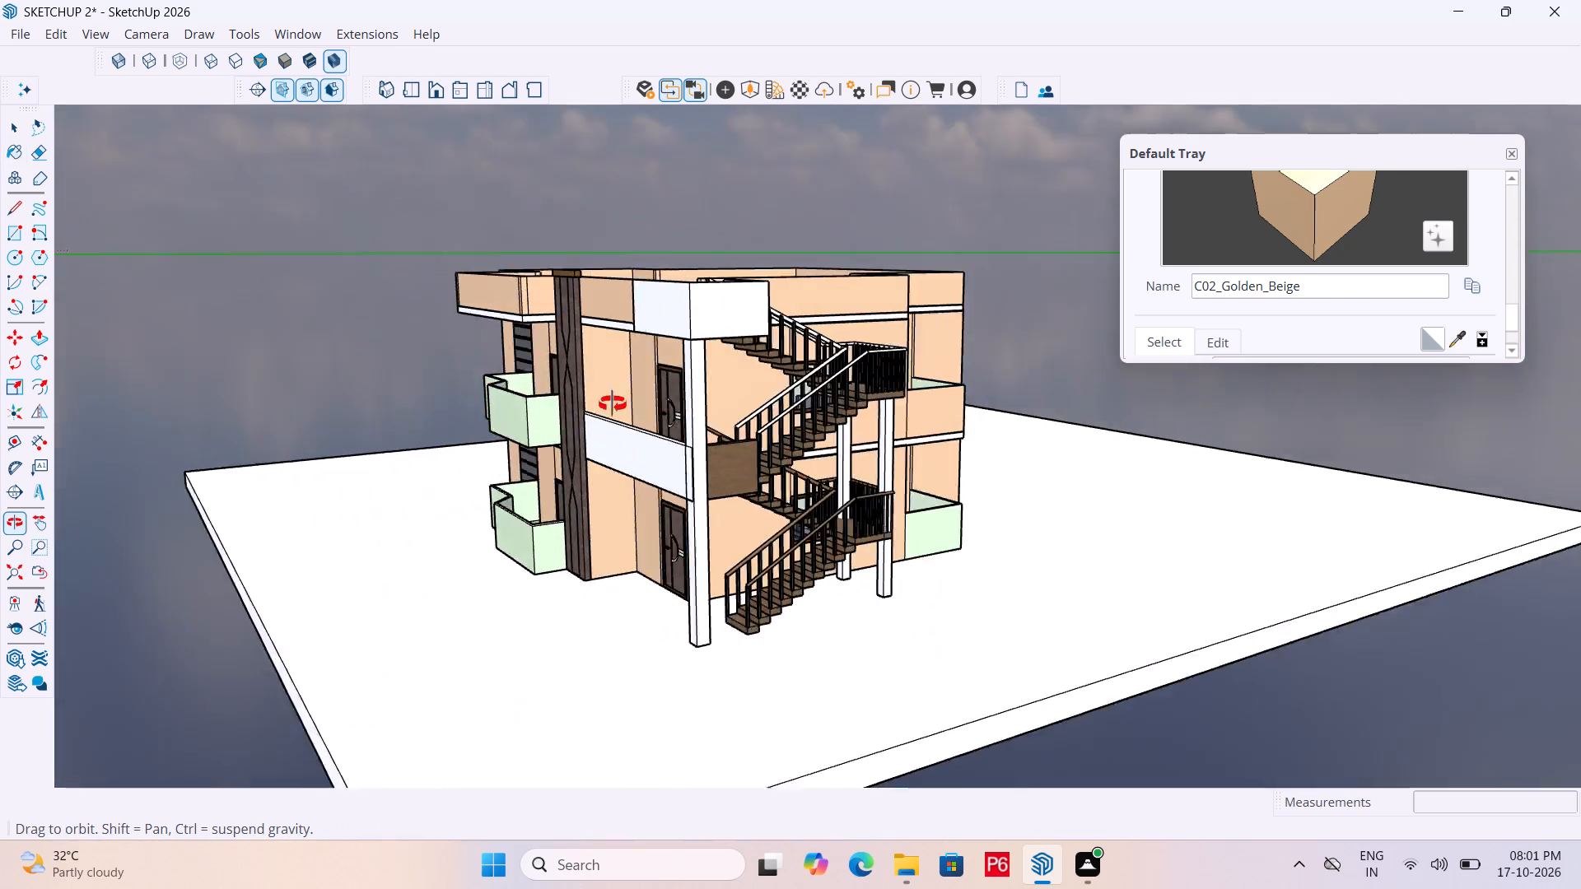
# Paint the white roof parapet above the external staircase with C02_Golden_Beige.
pyautogui.moveTo(613, 404); pyautogui.dragTo(742, 474, button='middle')
pyautogui.scroll(3, 772, 375)
pyautogui.click(776, 353)
pyautogui.moveTo(893, 344); pyautogui.dragTo(315, 341, button='middle')
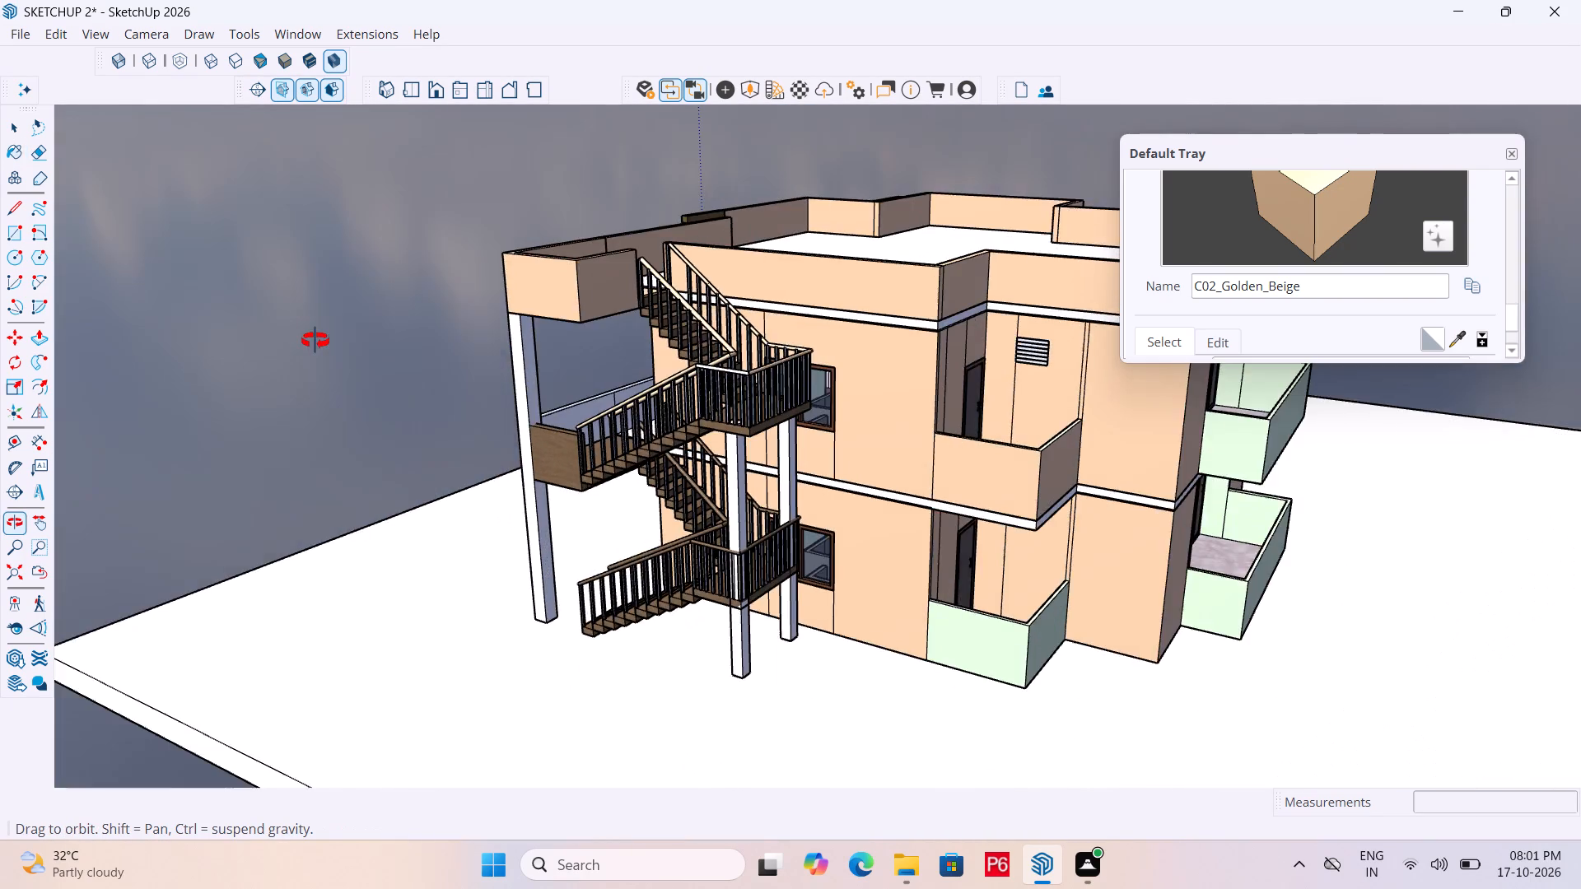
pyautogui.moveTo(315, 341); pyautogui.dragTo(1125, 345, button='middle')
pyautogui.scroll(-4, 879, 336)
pyautogui.scroll(5, 842, 549)
pyautogui.middleClick(842, 549)
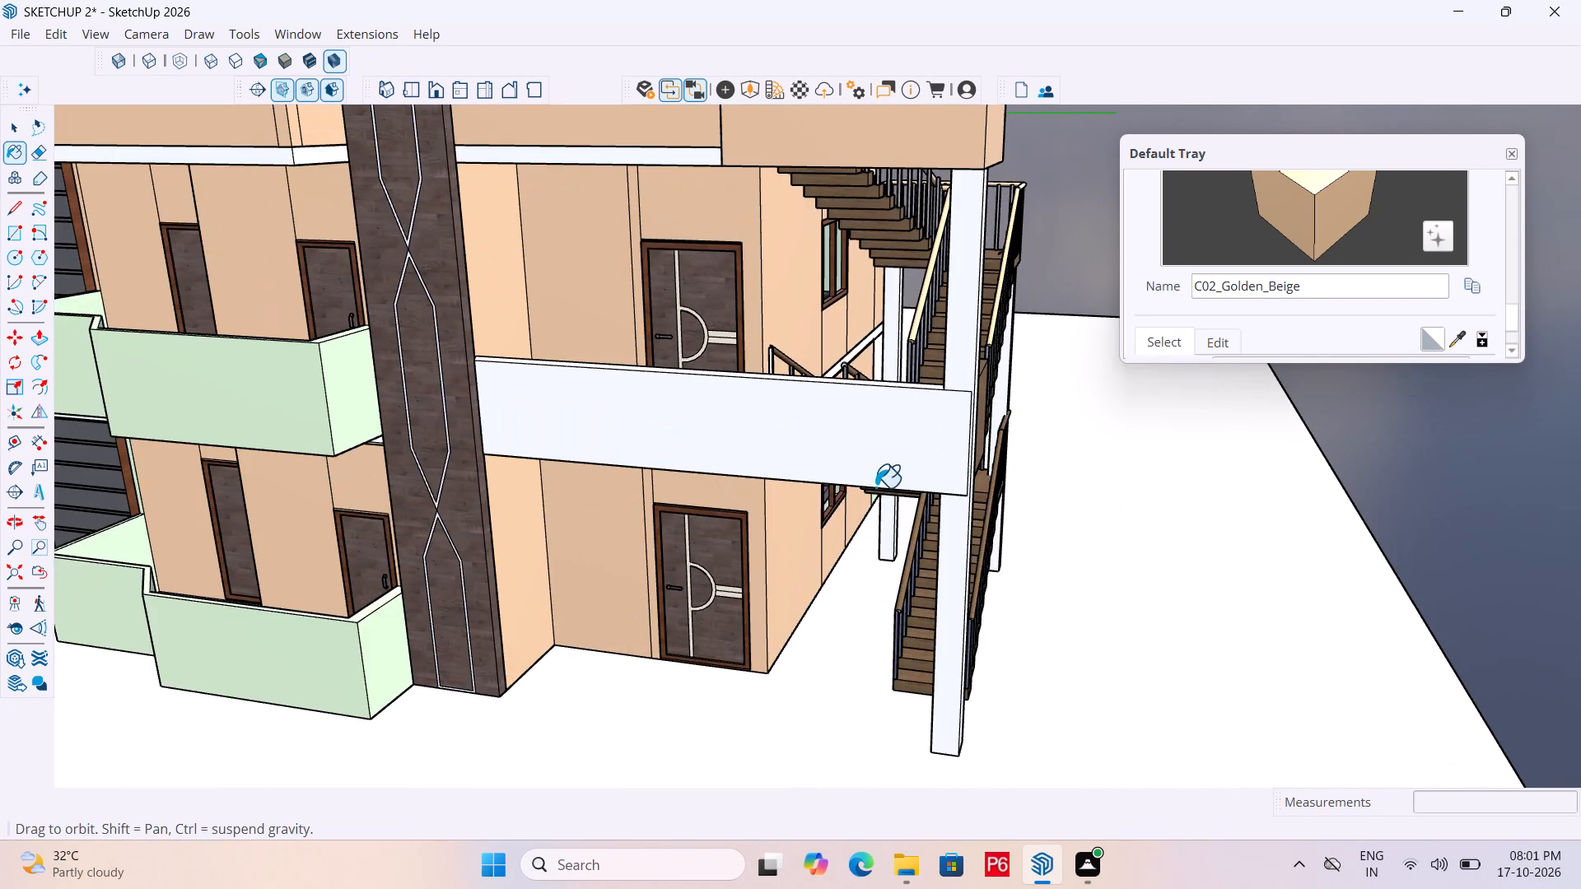
pyautogui.moveTo(861, 486); pyautogui.dragTo(884, 437, button='middle')
# Try painting the upper front balcony parapet C02_Golden_Beige from outside its group, and save the model.
pyautogui.click(333, 375)
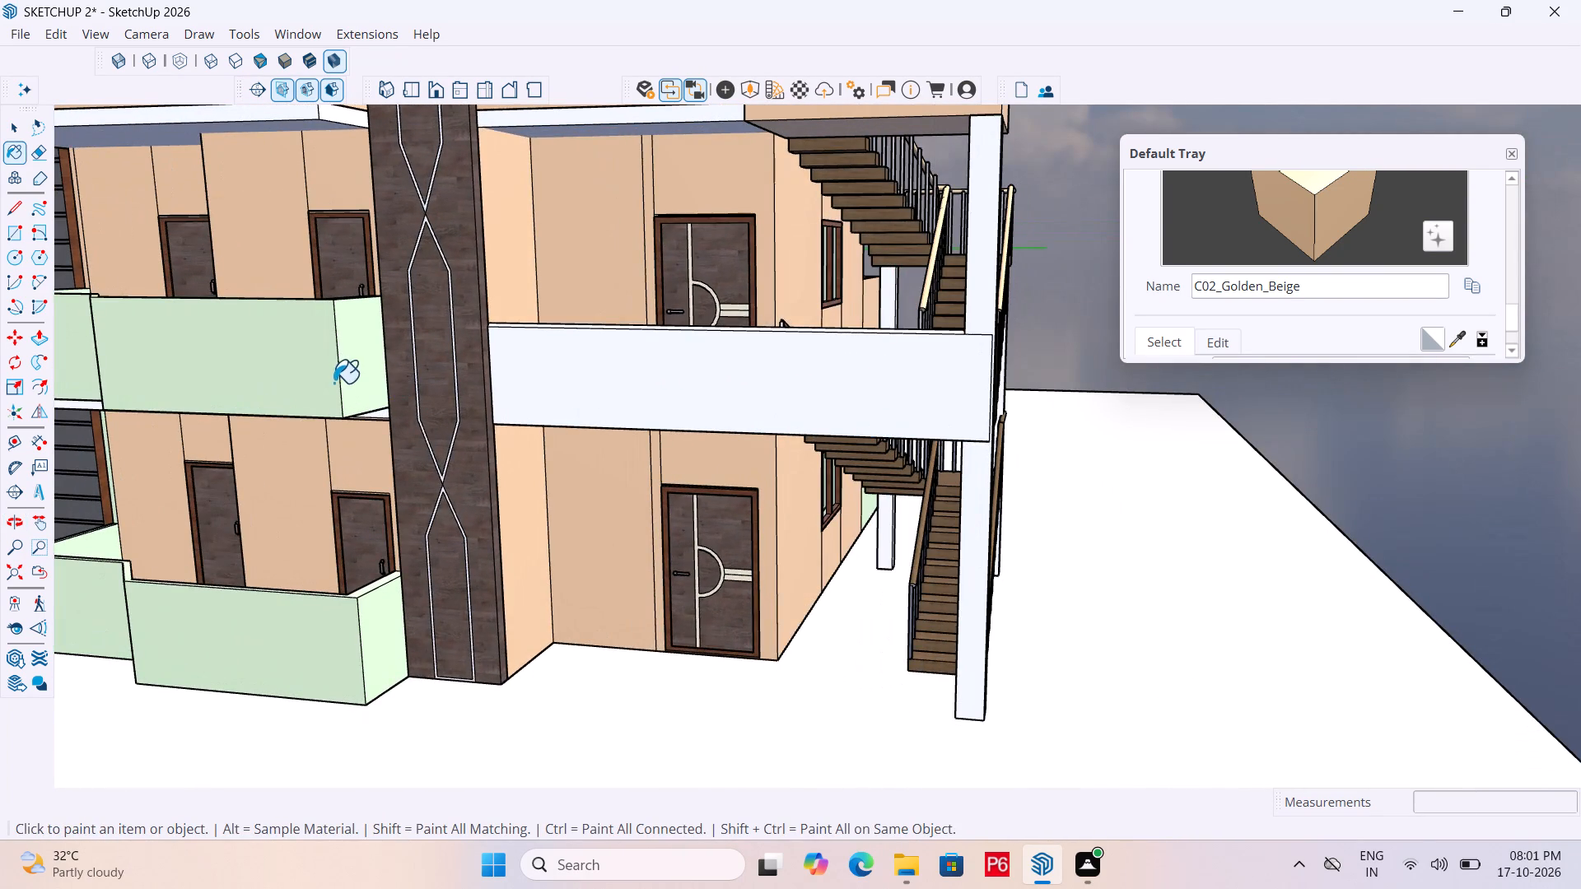
pyautogui.click(305, 393)
pyautogui.press('space')
pyautogui.scroll(-5, 678, 434)
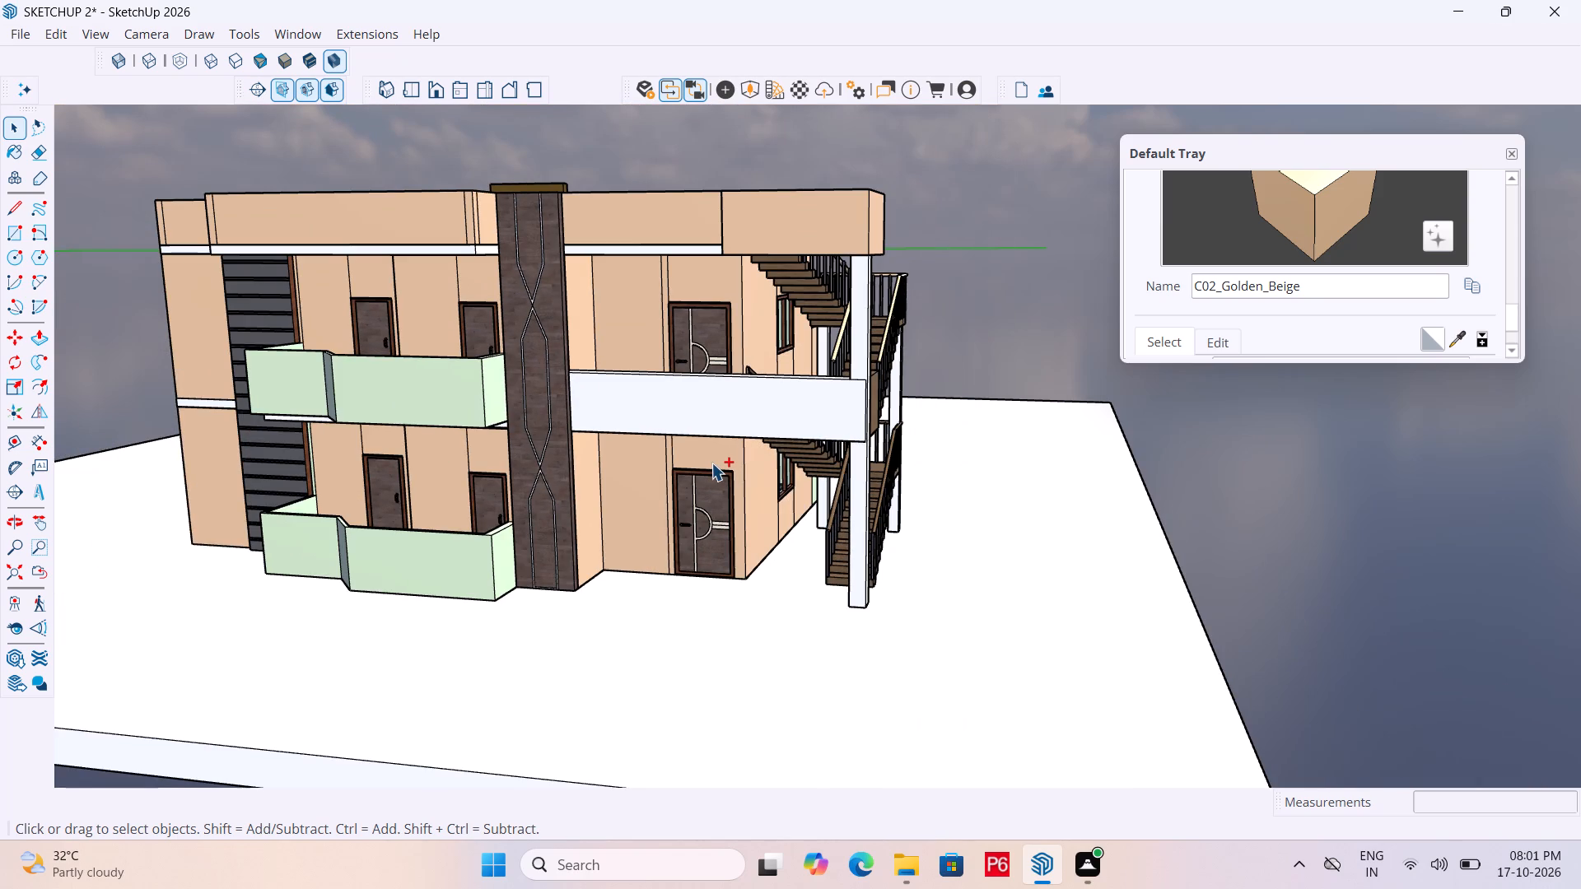
pyautogui.hotkey('ctrl', 's')
pyautogui.hotkey('ctrl', 's')
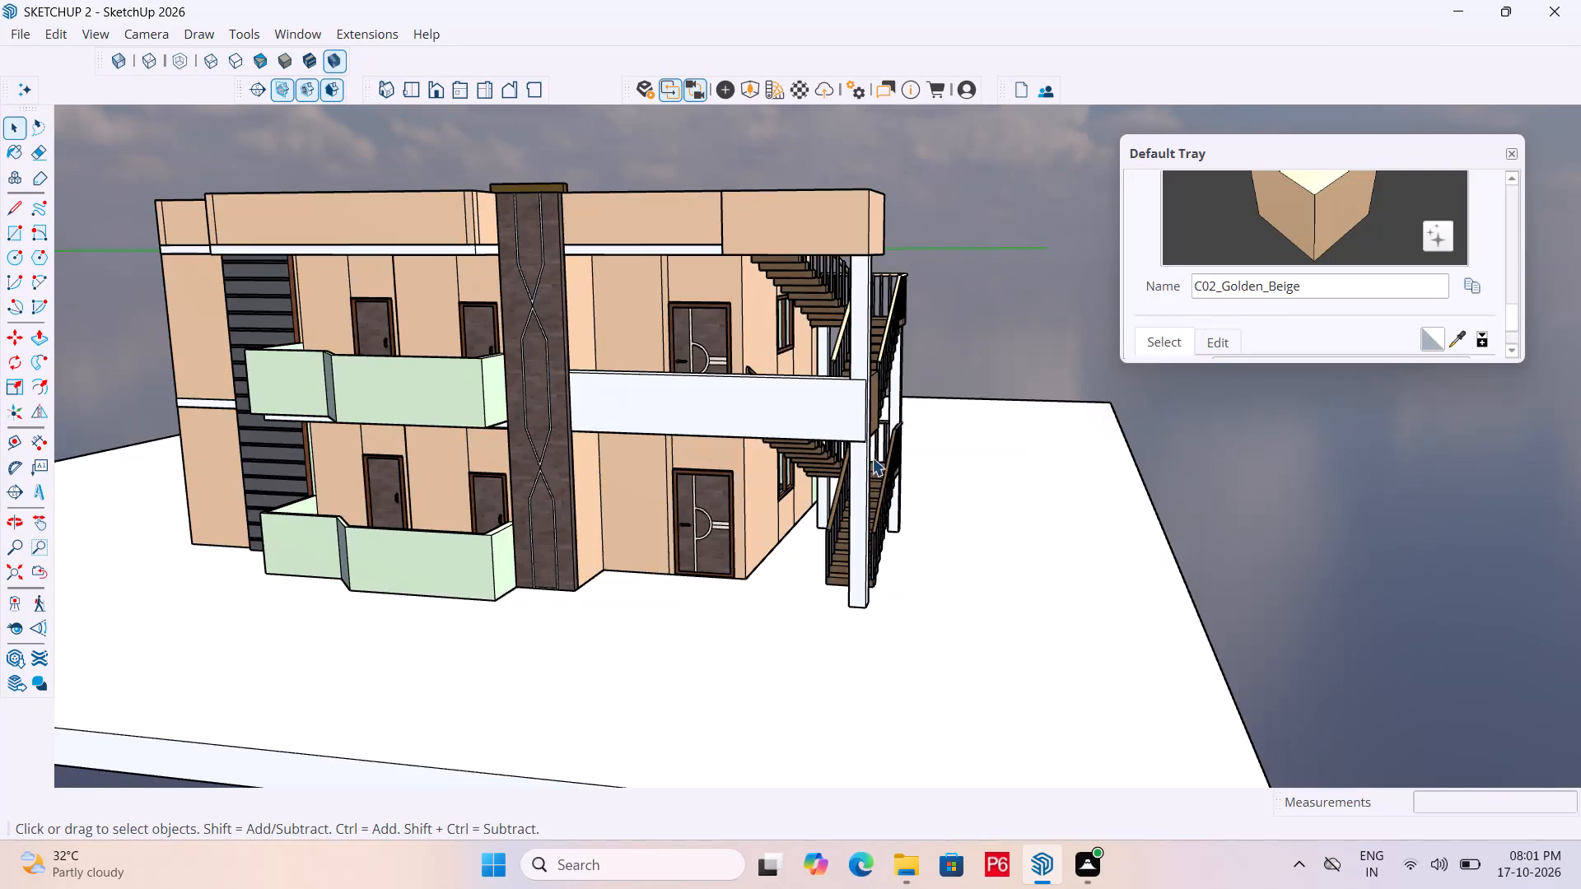
pyautogui.scroll(-3, 887, 459)
pyautogui.press('space')
pyautogui.click(1144, 475)
# Open the upper-storey group and its nested wall group, selecting the front balcony parapet's long outer face.
pyautogui.moveTo(820, 446); pyautogui.dragTo(638, 485, button='middle')
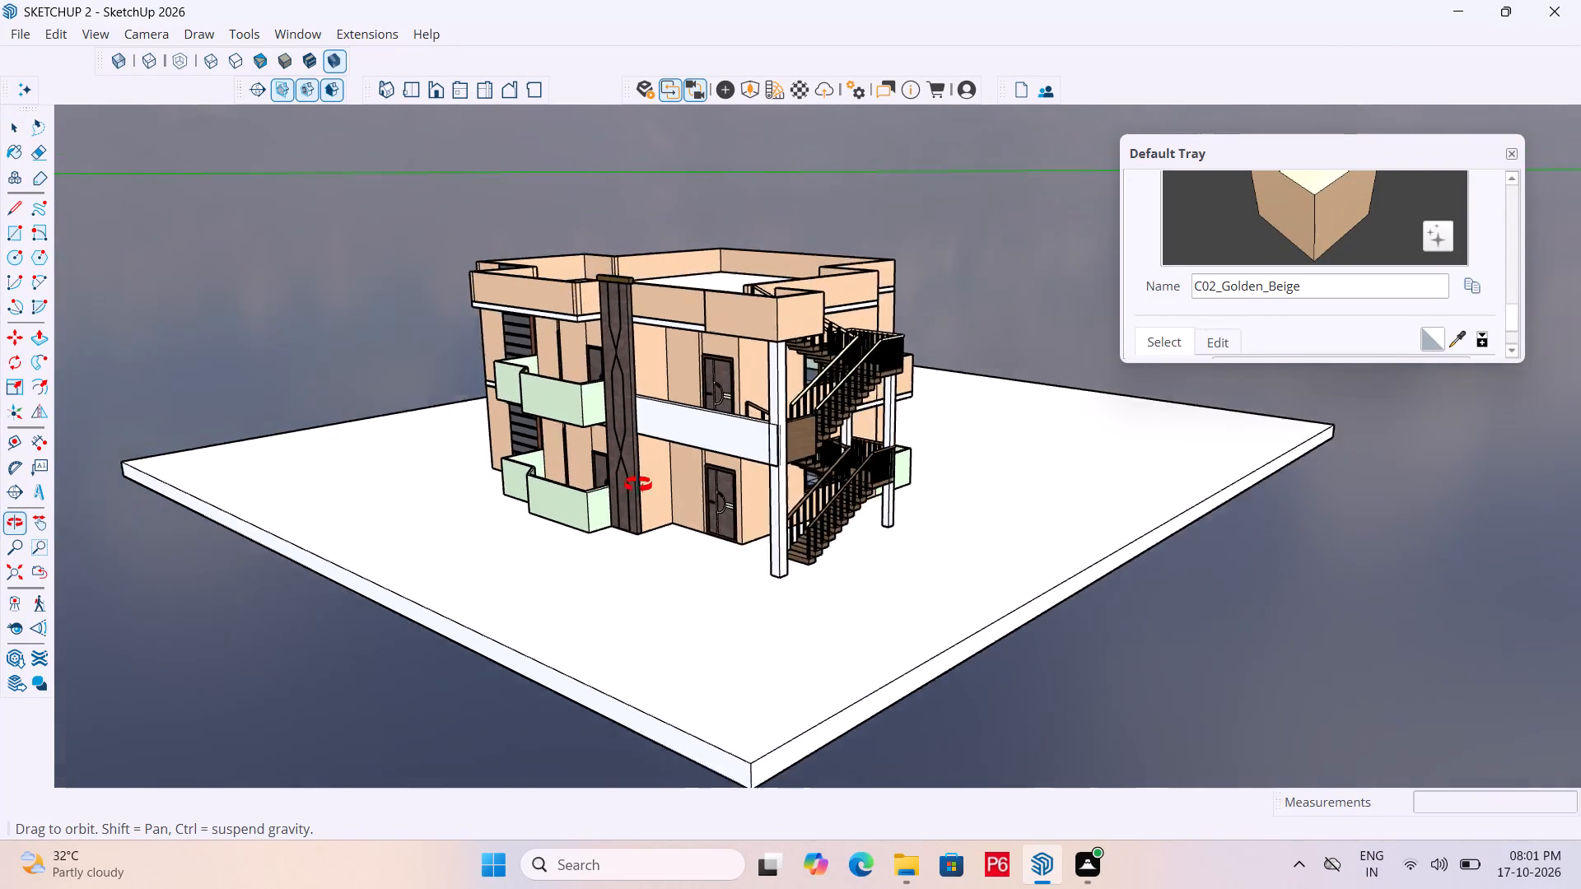
pyautogui.moveTo(638, 485); pyautogui.dragTo(672, 472, button='middle')
pyautogui.scroll(2, 662, 482)
pyautogui.scroll(4, 557, 473)
pyautogui.click(565, 352)
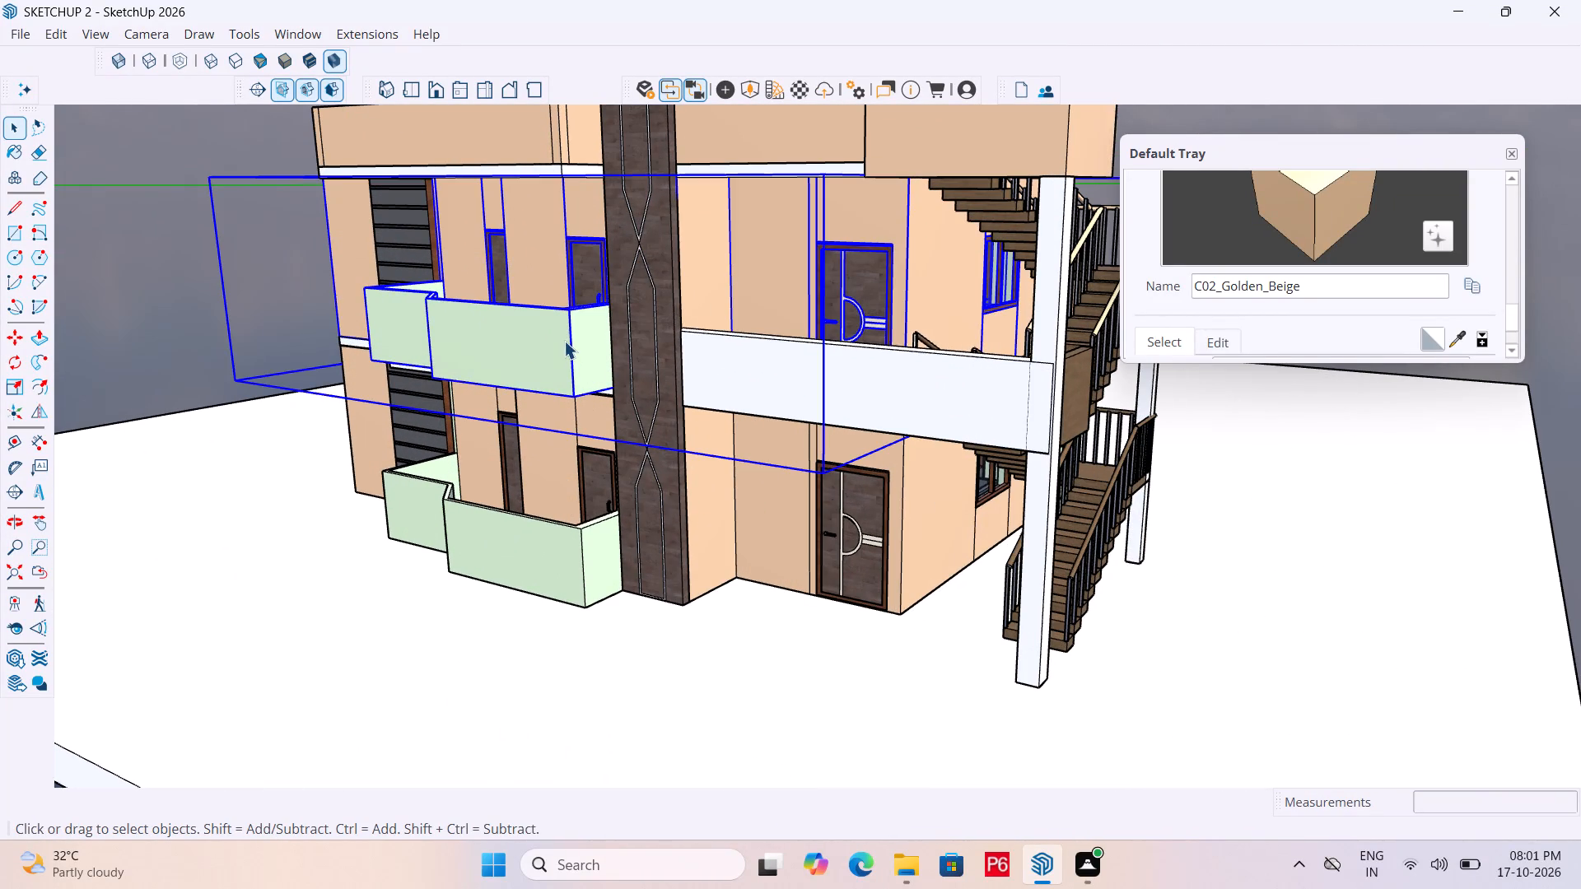
pyautogui.doubleClick(567, 339)
pyautogui.click(548, 336)
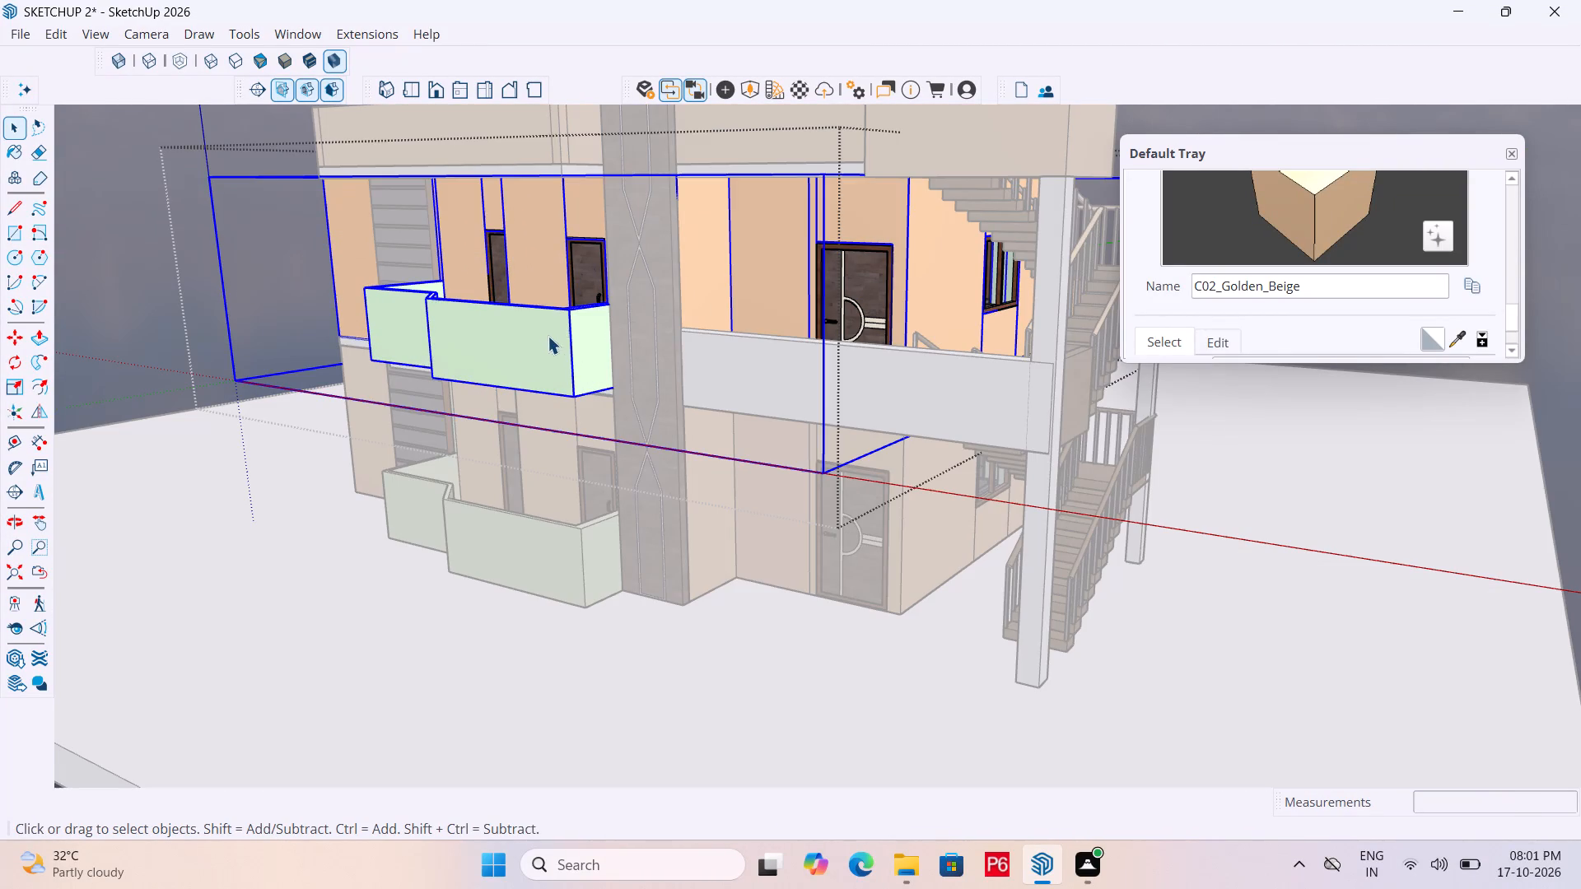
pyautogui.click(469, 335)
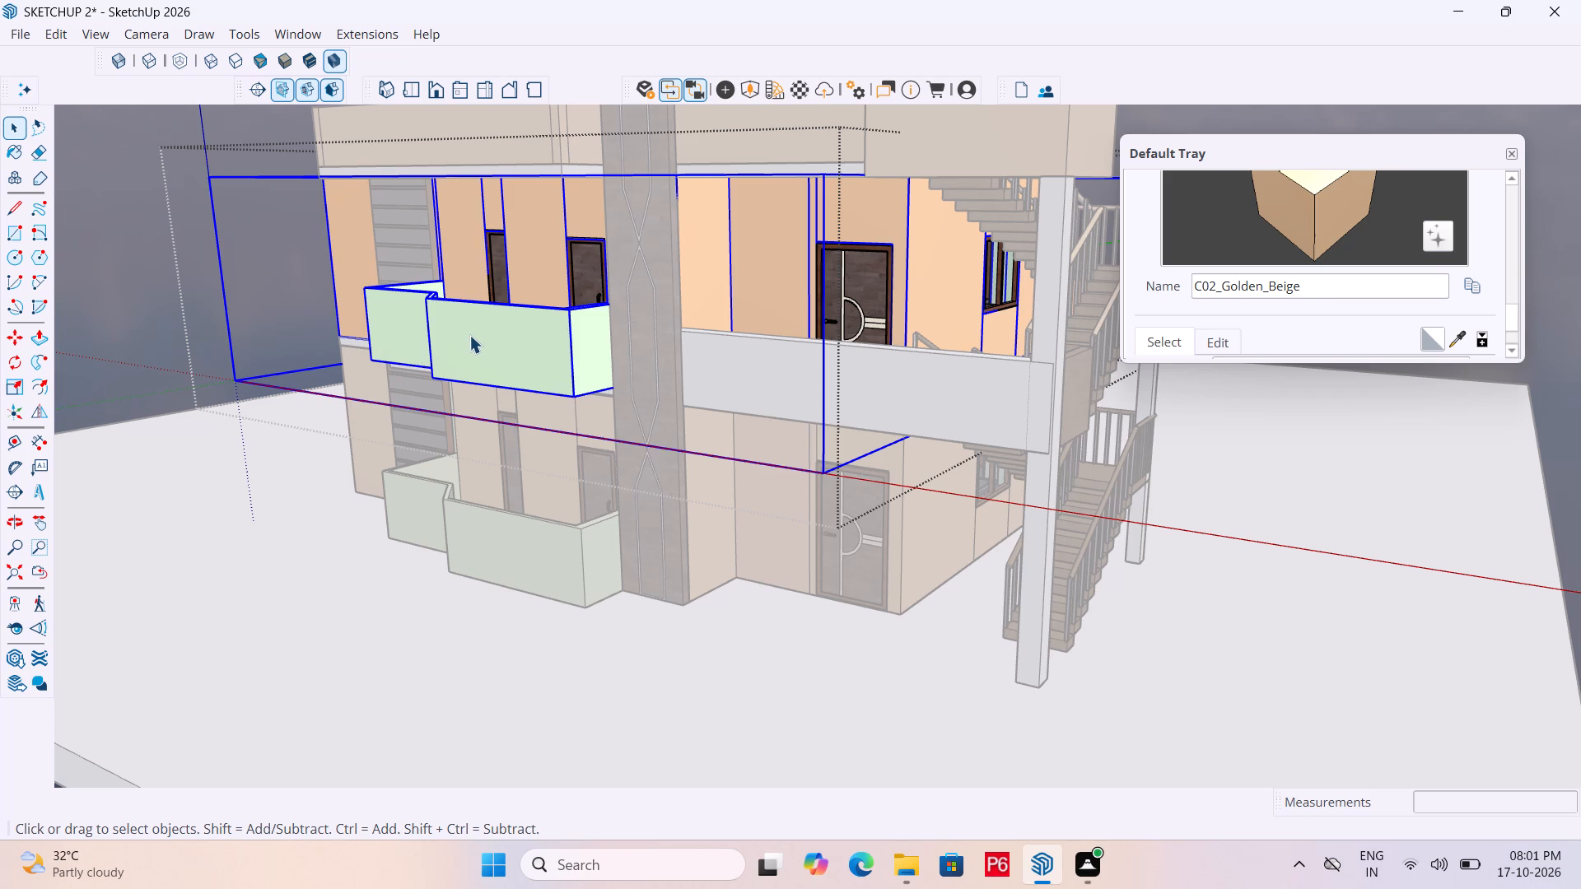
pyautogui.click(469, 335)
pyautogui.click(518, 336)
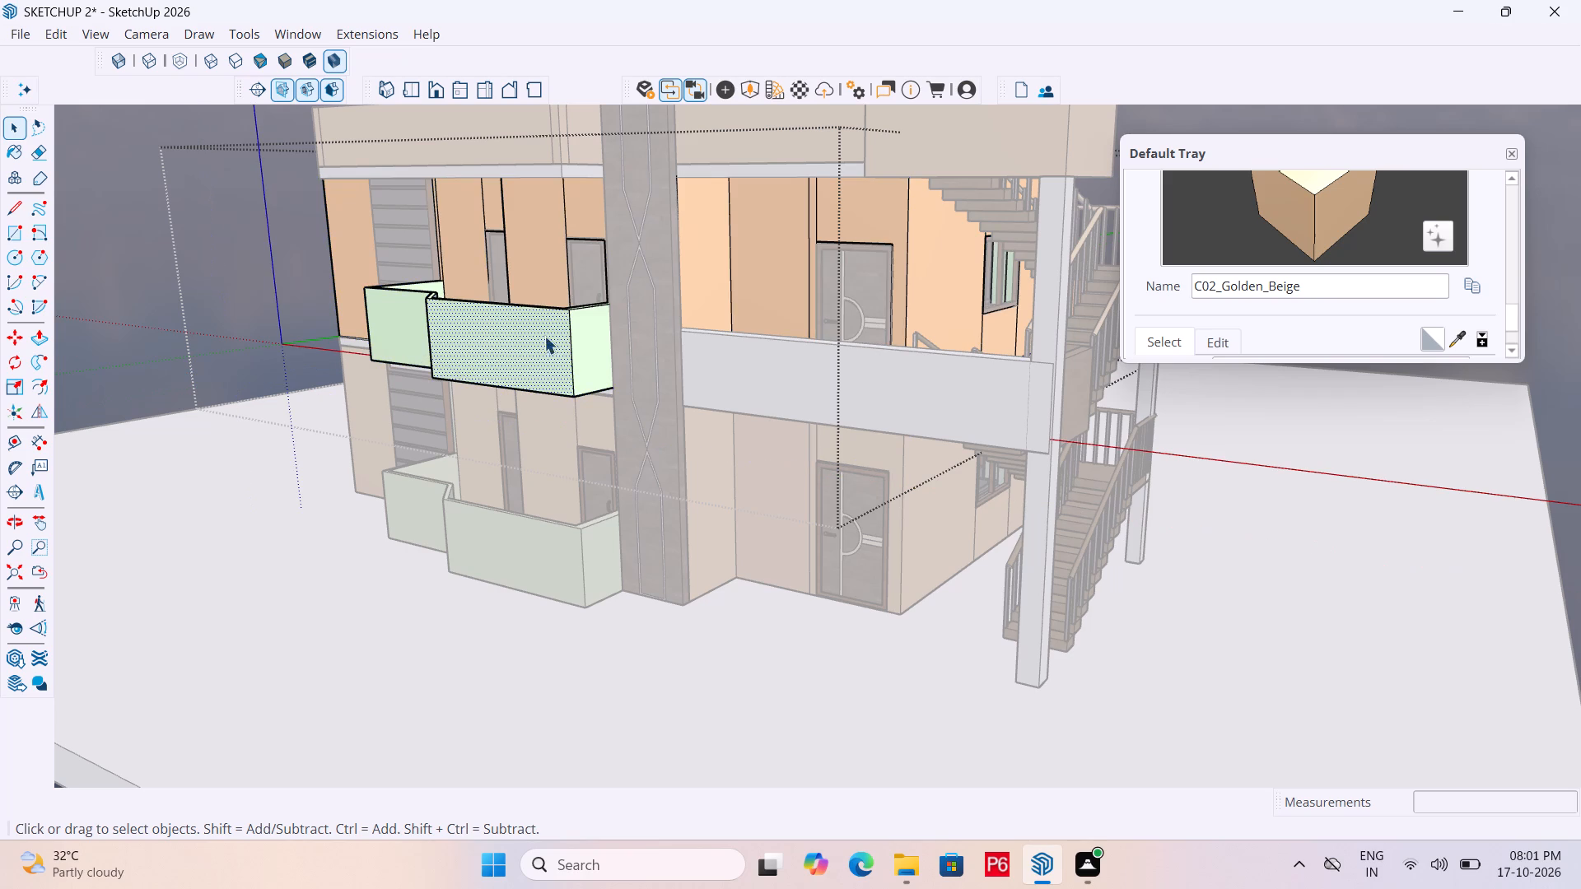
# Sample C02_Golden_Beige from the upper wall and paint the front, angled and end outer faces of the upper balcony parapet.
pyautogui.scroll(-1, 1365, 292)
pyautogui.scroll(-1, 1280, 310)
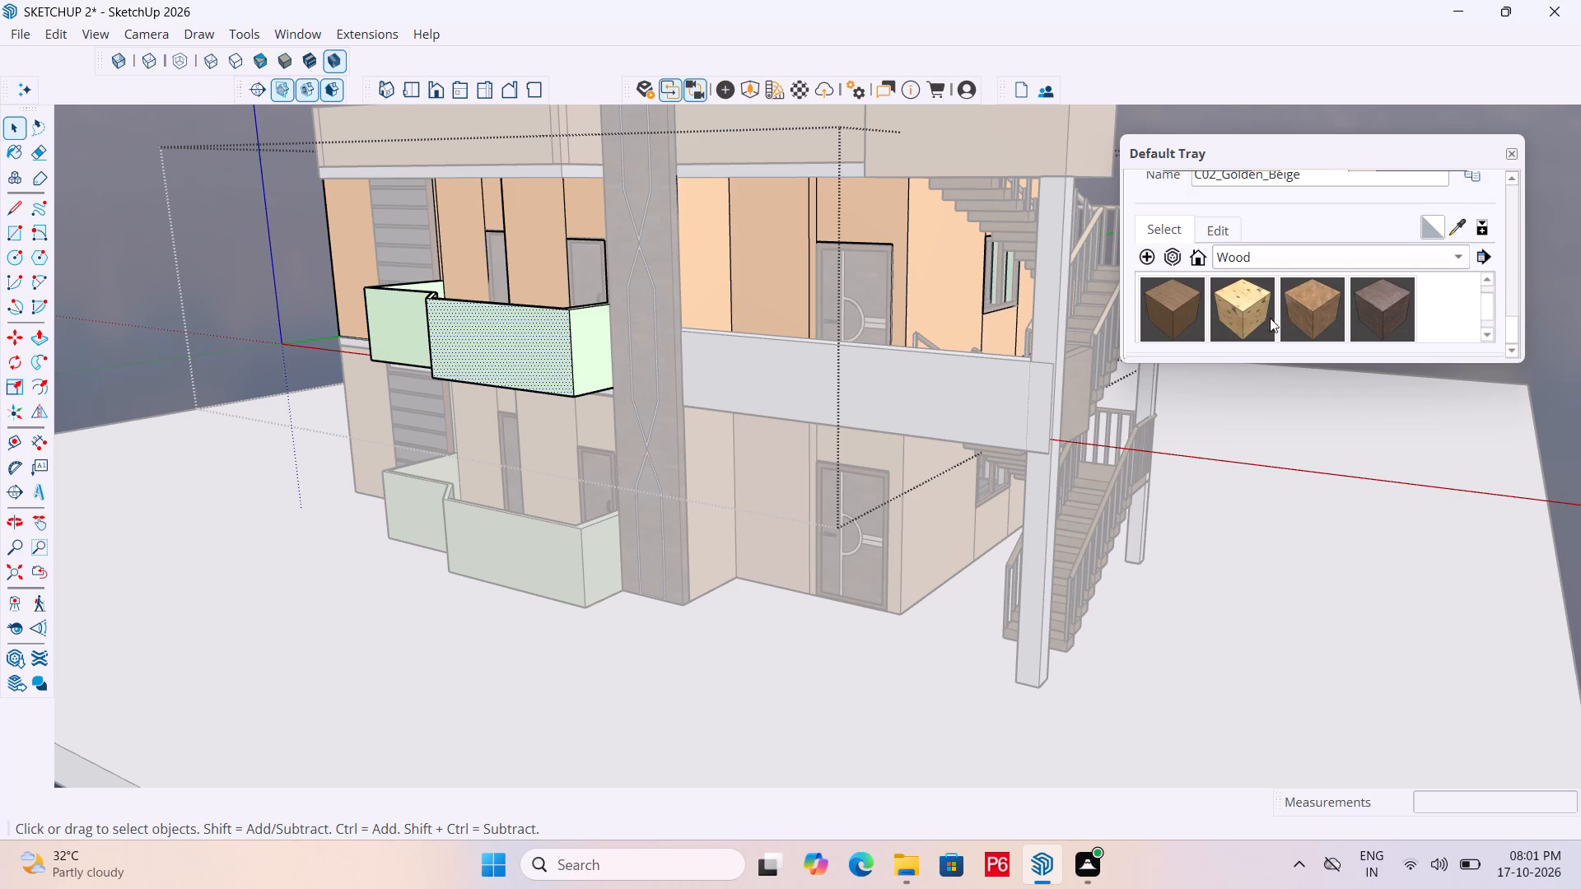
pyautogui.scroll(3, 1209, 311)
pyautogui.click(1461, 349)
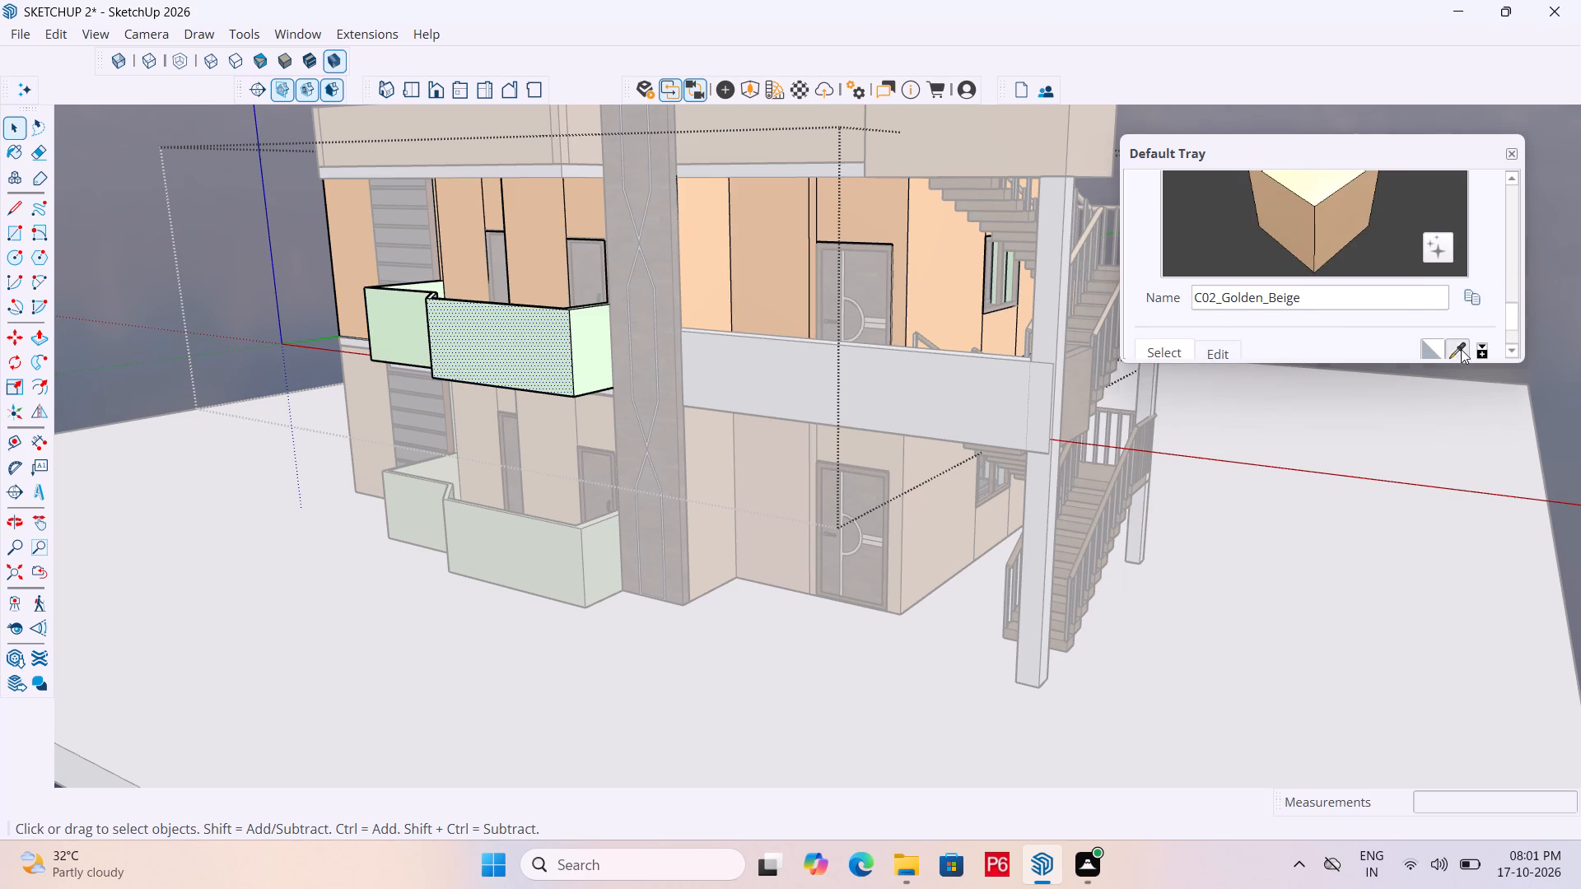
pyautogui.click(944, 275)
pyautogui.scroll(4, 485, 375)
pyautogui.click(524, 344)
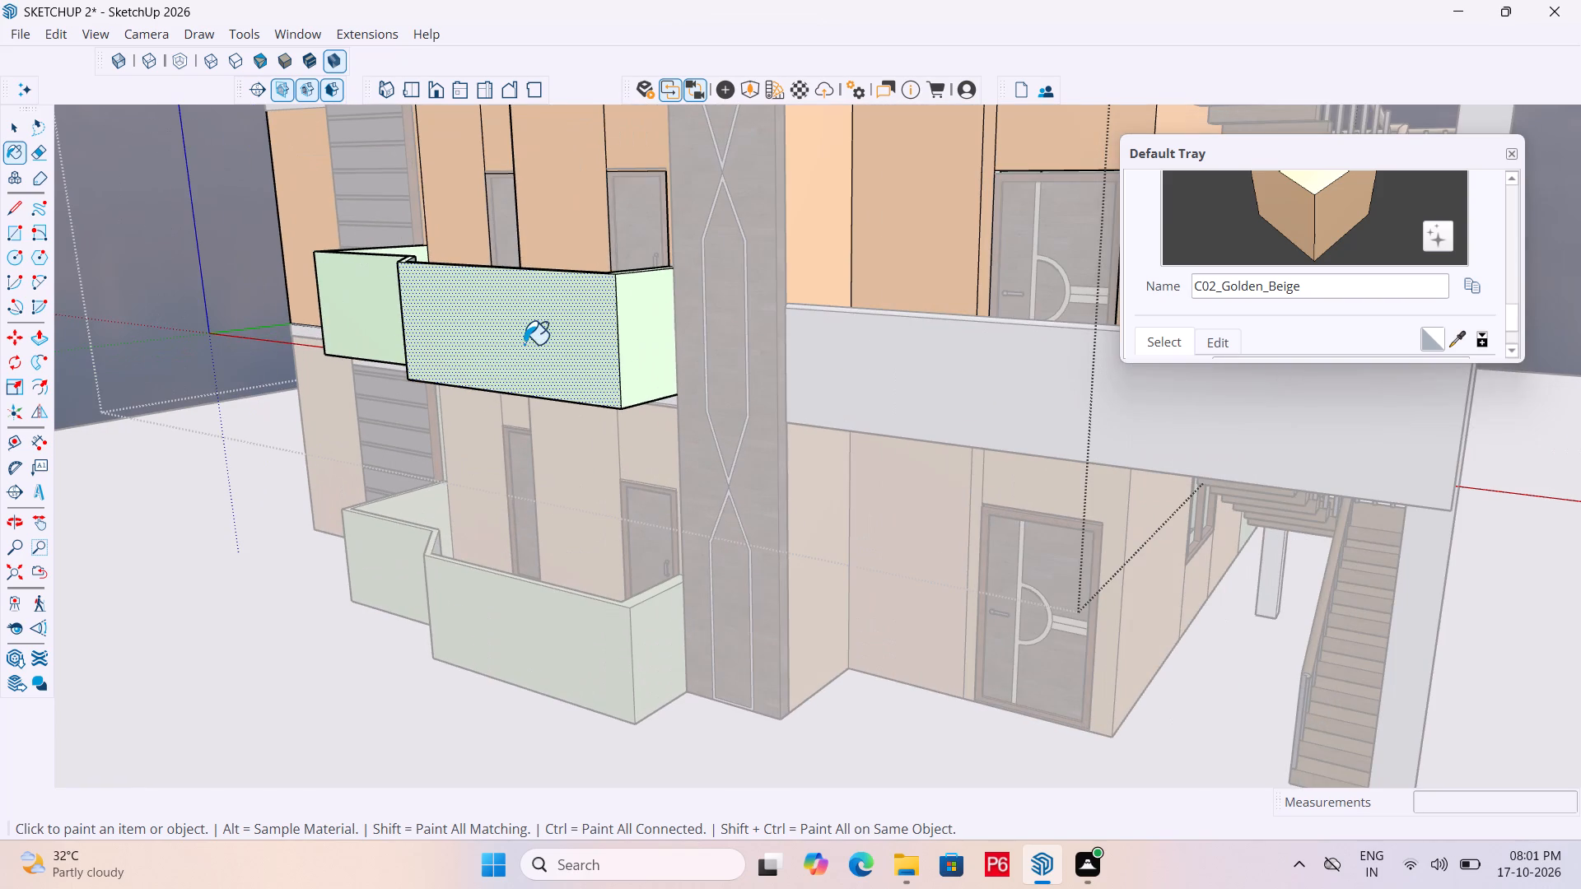
pyautogui.click(629, 341)
pyautogui.moveTo(498, 351); pyautogui.dragTo(1047, 410, button='middle')
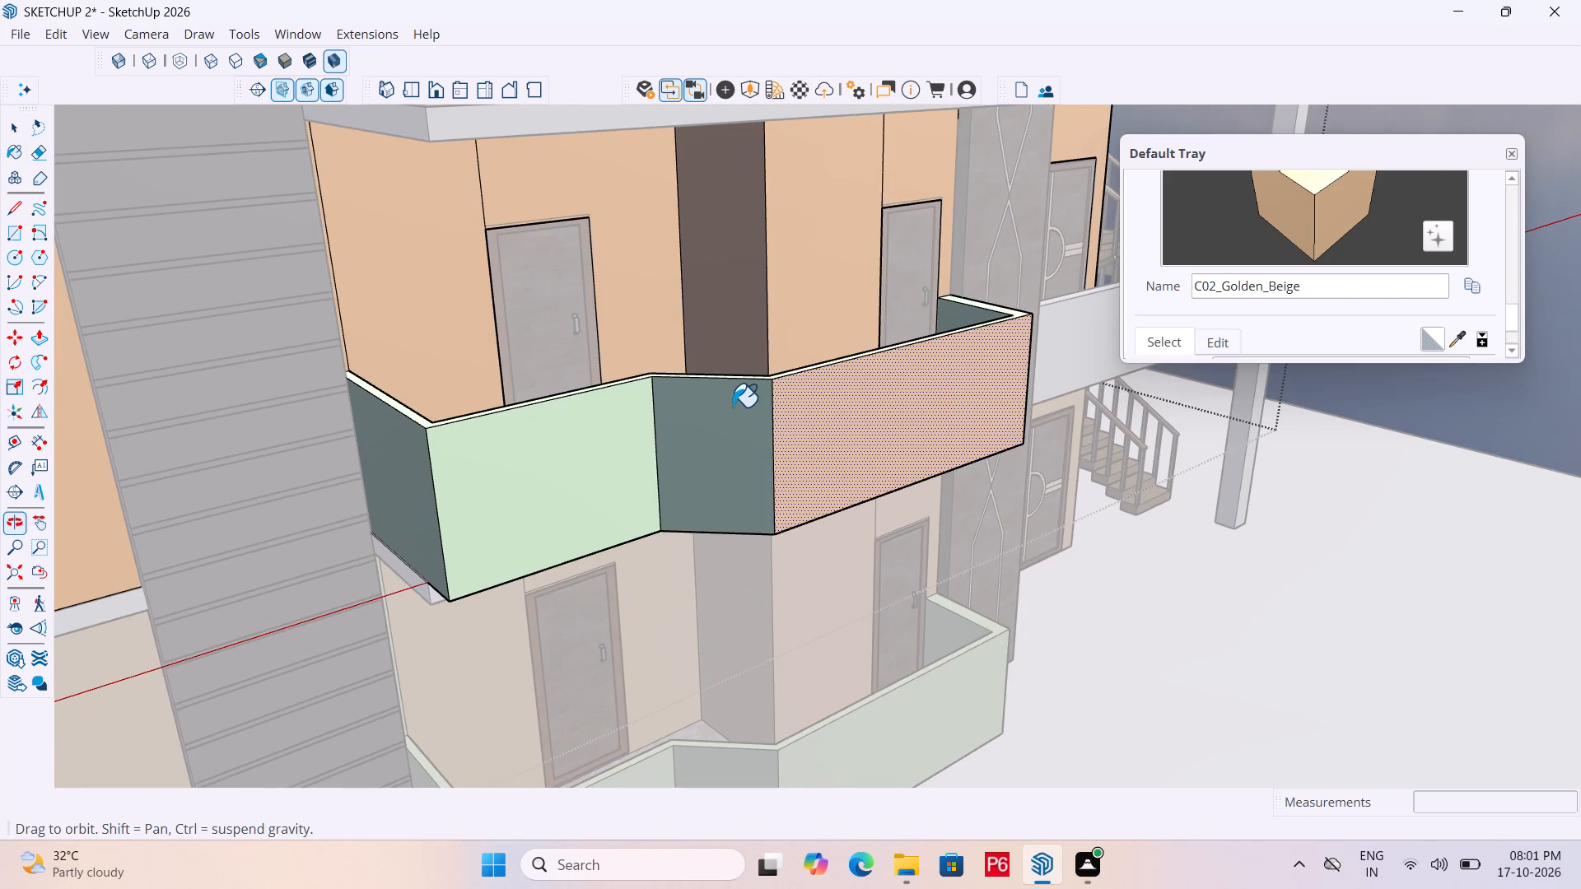
pyautogui.click(732, 407)
pyautogui.click(602, 421)
pyautogui.moveTo(463, 459); pyautogui.dragTo(630, 454, button='middle')
pyautogui.moveTo(617, 454); pyautogui.dragTo(608, 447)
pyautogui.scroll(-12, 464, 458)
# Leave the nested upper-storey groups and save the model.
pyautogui.press('space')
pyautogui.click(1226, 549)
pyautogui.moveTo(917, 472); pyautogui.dragTo(866, 462, button='middle')
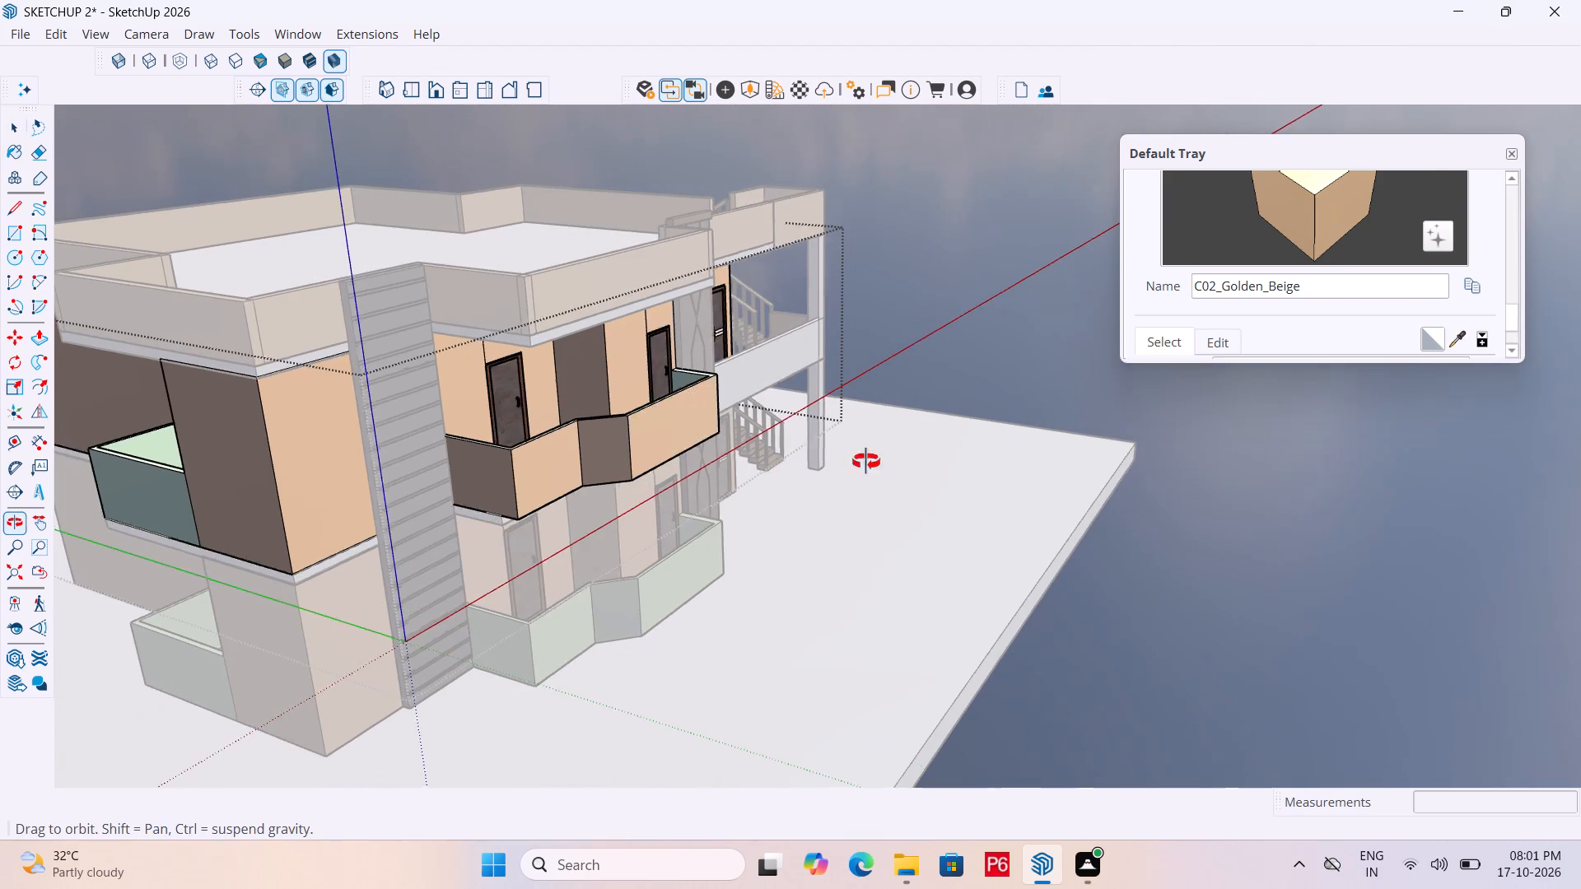
pyautogui.moveTo(866, 462); pyautogui.dragTo(643, 454, button='middle')
pyautogui.press('space')
pyautogui.click(1303, 475)
pyautogui.click(1300, 469)
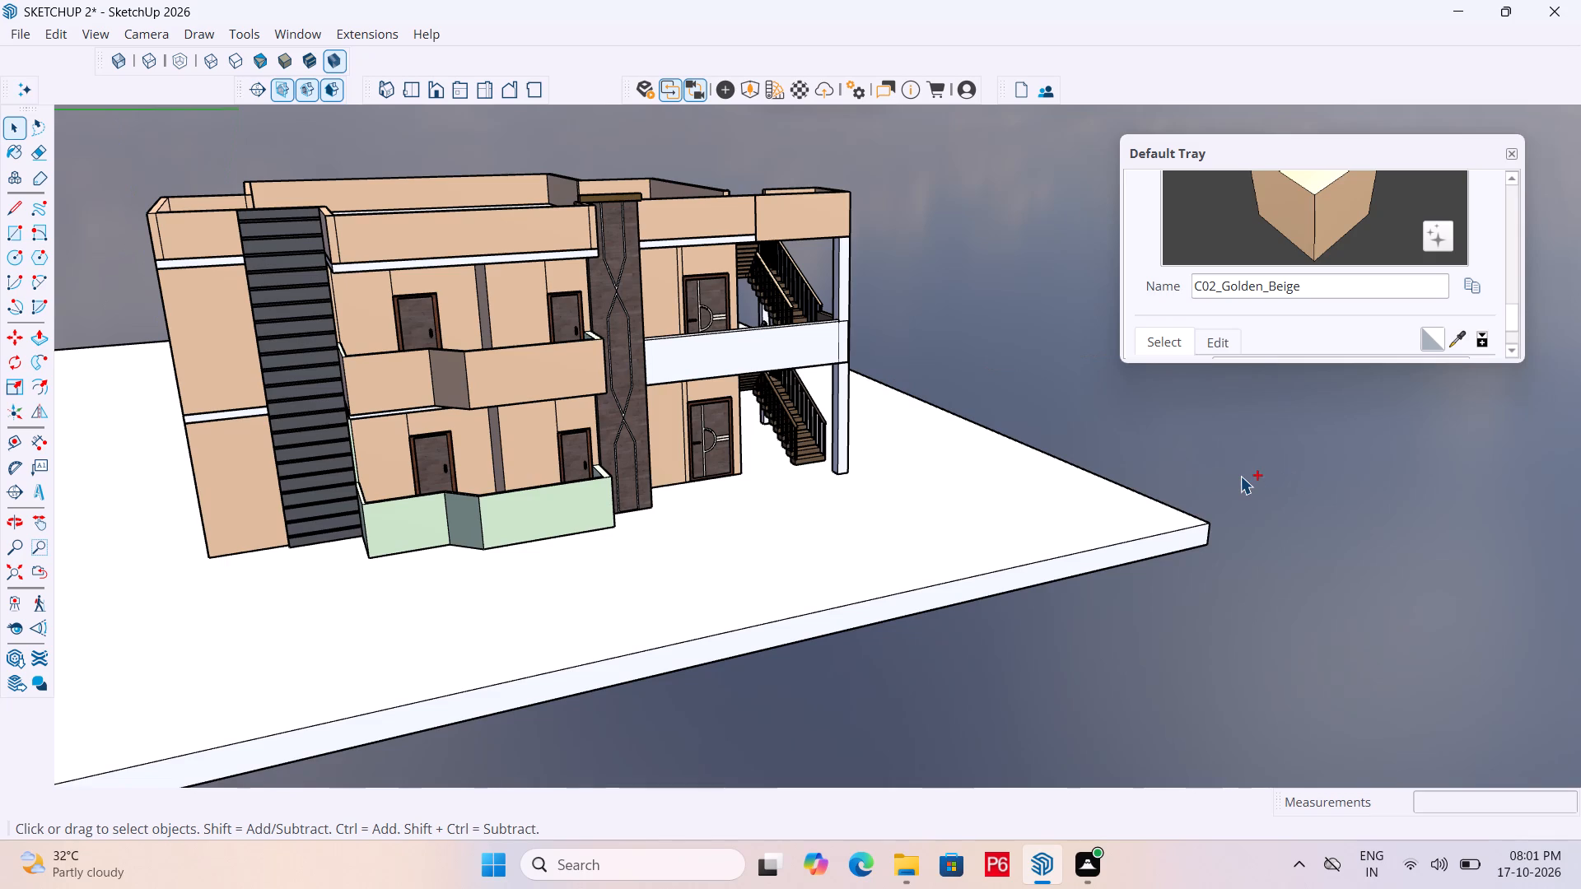
pyautogui.hotkey('ctrl', 's')
pyautogui.hotkey('ctrl', 's')
pyautogui.hotkey('ctrl', 's')
pyautogui.hotkey('ctrl', 's')
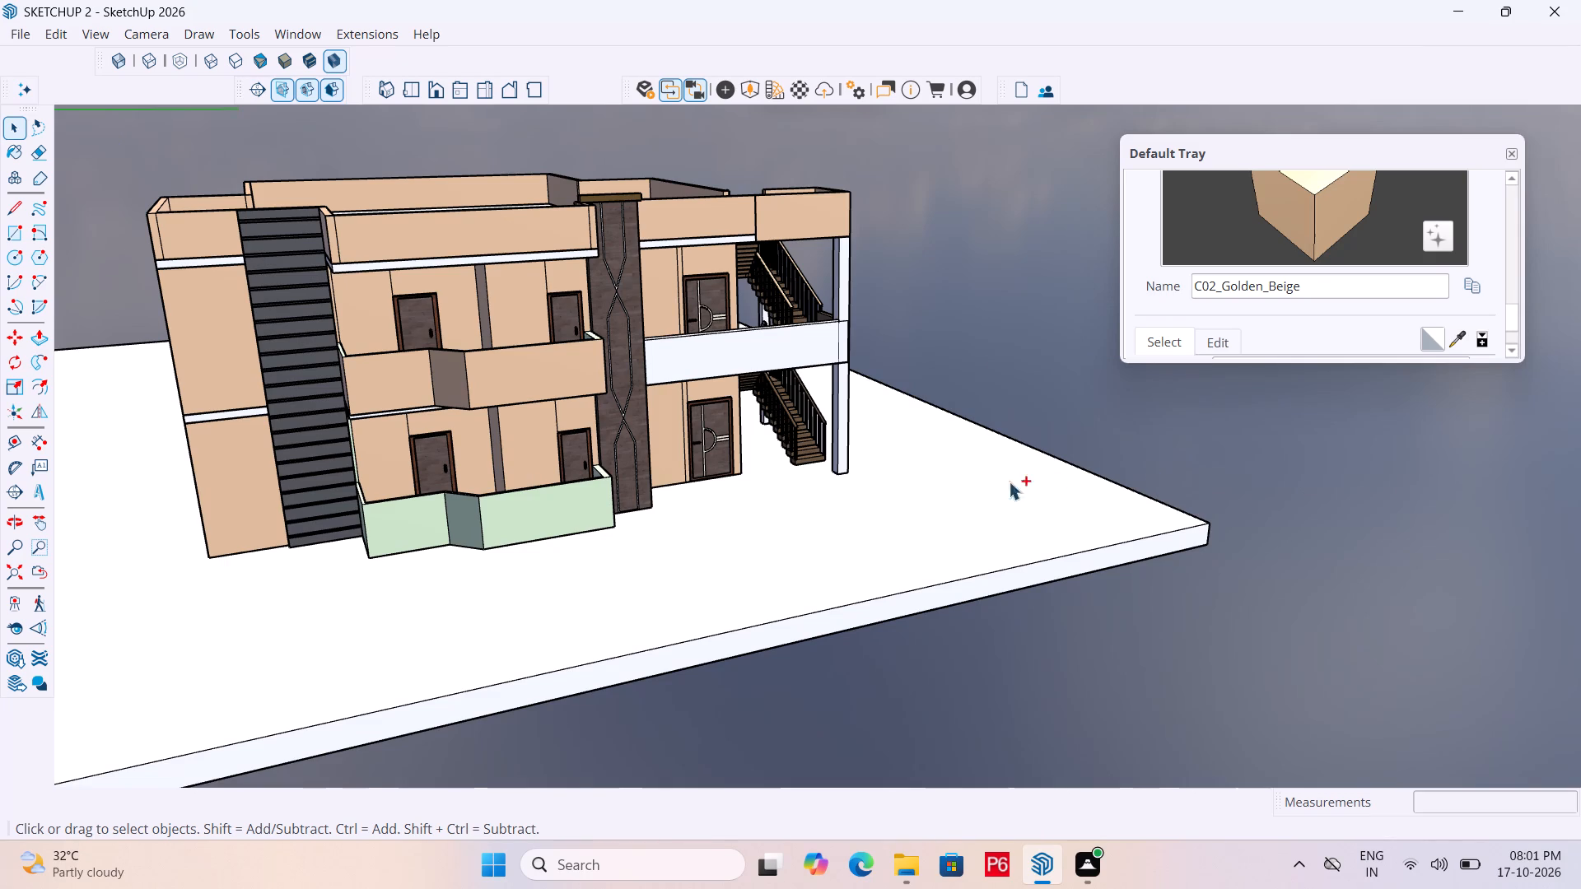
# Sample C02_Golden_Beige from the ground-floor wall and try painting the lower front balcony parapet from outside its group.
pyautogui.moveTo(908, 472); pyautogui.dragTo(609, 470, button='middle')
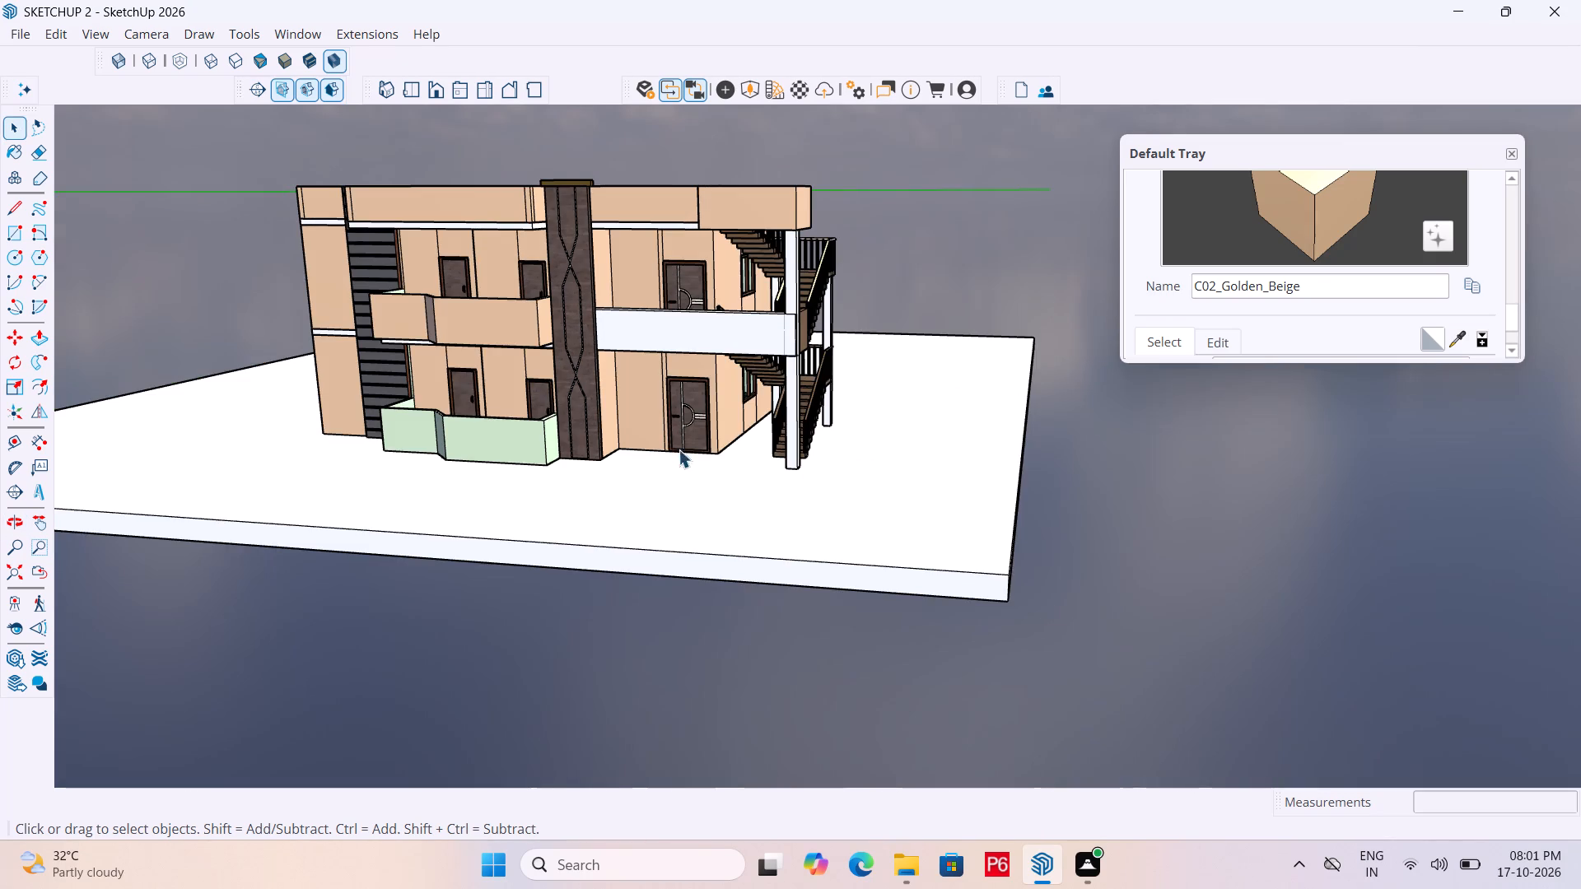
pyautogui.moveTo(437, 402); pyautogui.dragTo(396, 438, button='middle')
pyautogui.moveTo(430, 448); pyautogui.dragTo(609, 524, button='middle')
pyautogui.scroll(4, 436, 449)
pyautogui.scroll(1, 645, 536)
pyautogui.moveTo(645, 536); pyautogui.dragTo(489, 504, button='middle')
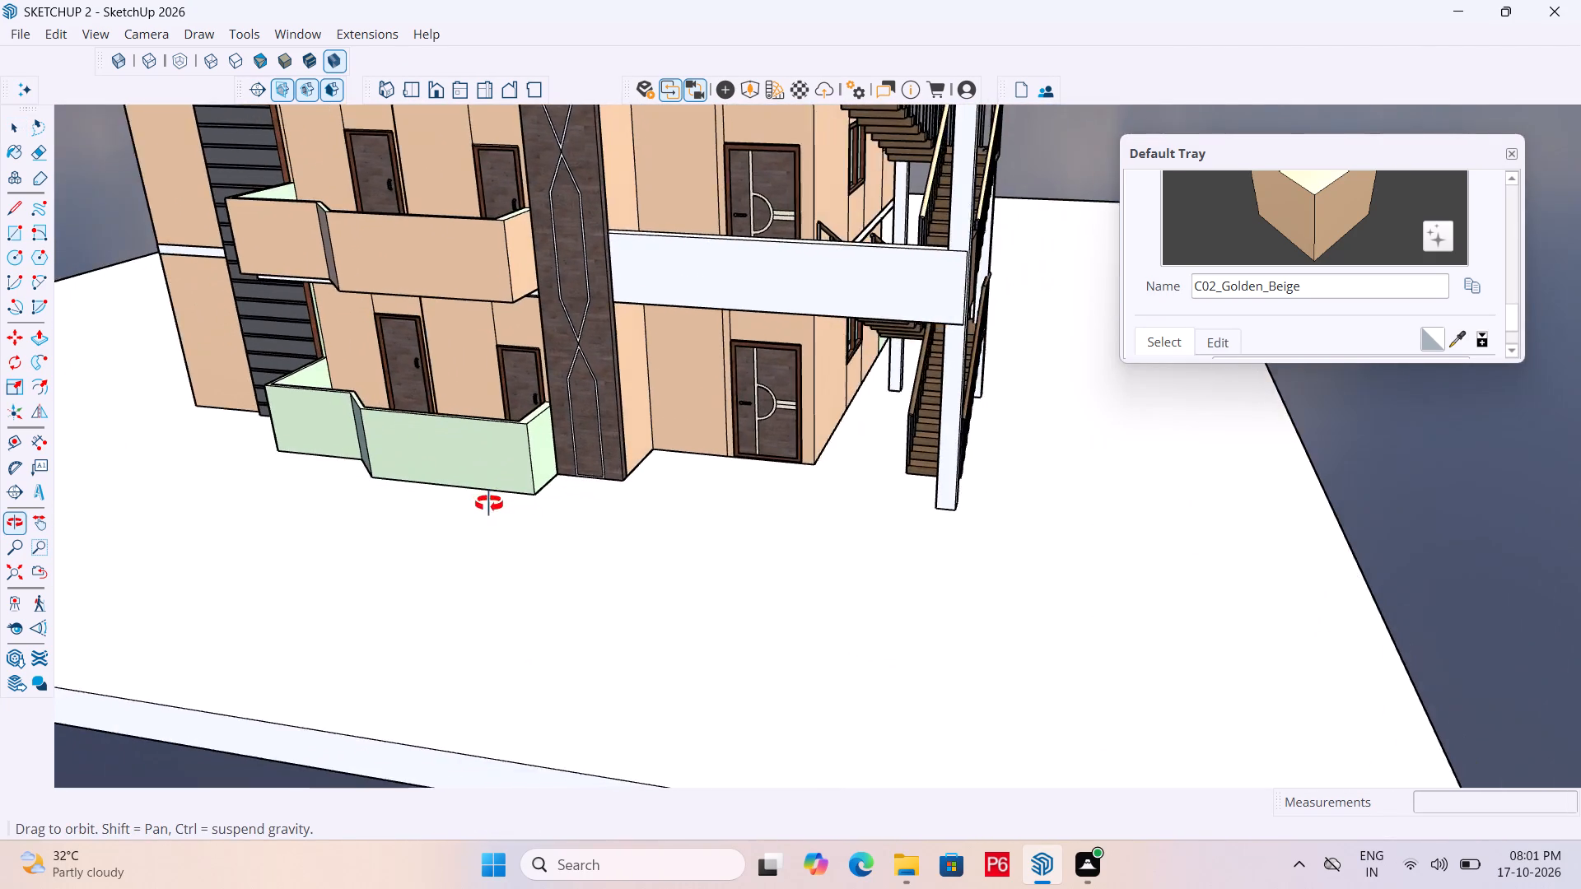
pyautogui.moveTo(489, 504); pyautogui.dragTo(486, 500, button='middle')
pyautogui.scroll(4, 464, 472)
pyautogui.scroll(-1, 1253, 319)
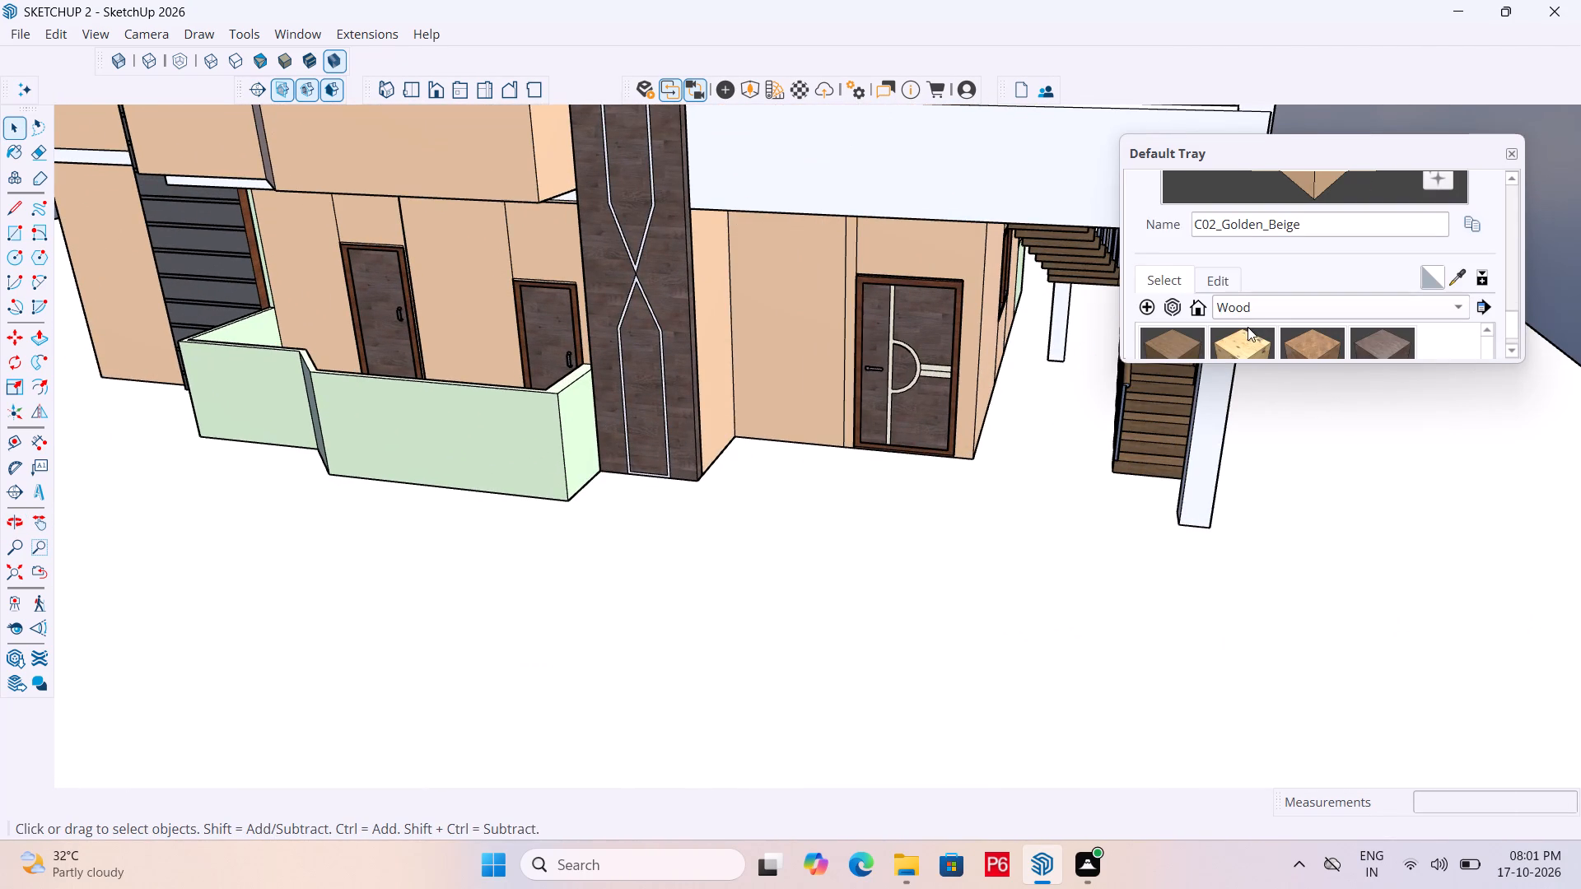
pyautogui.click(1458, 277)
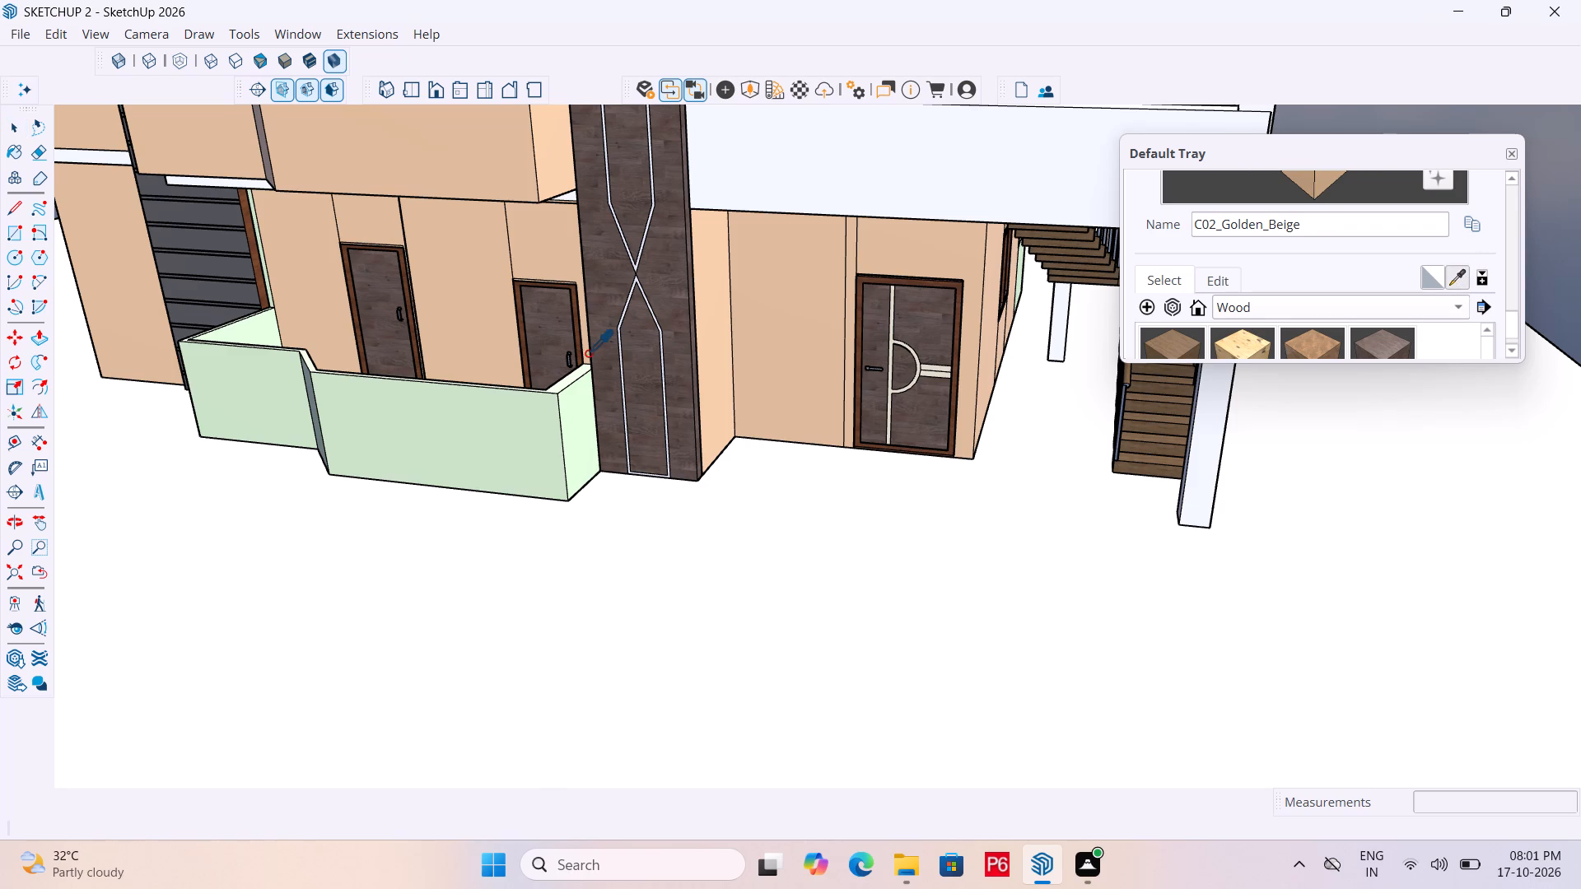
pyautogui.click(766, 291)
pyautogui.scroll(2, 490, 456)
pyautogui.click(522, 431)
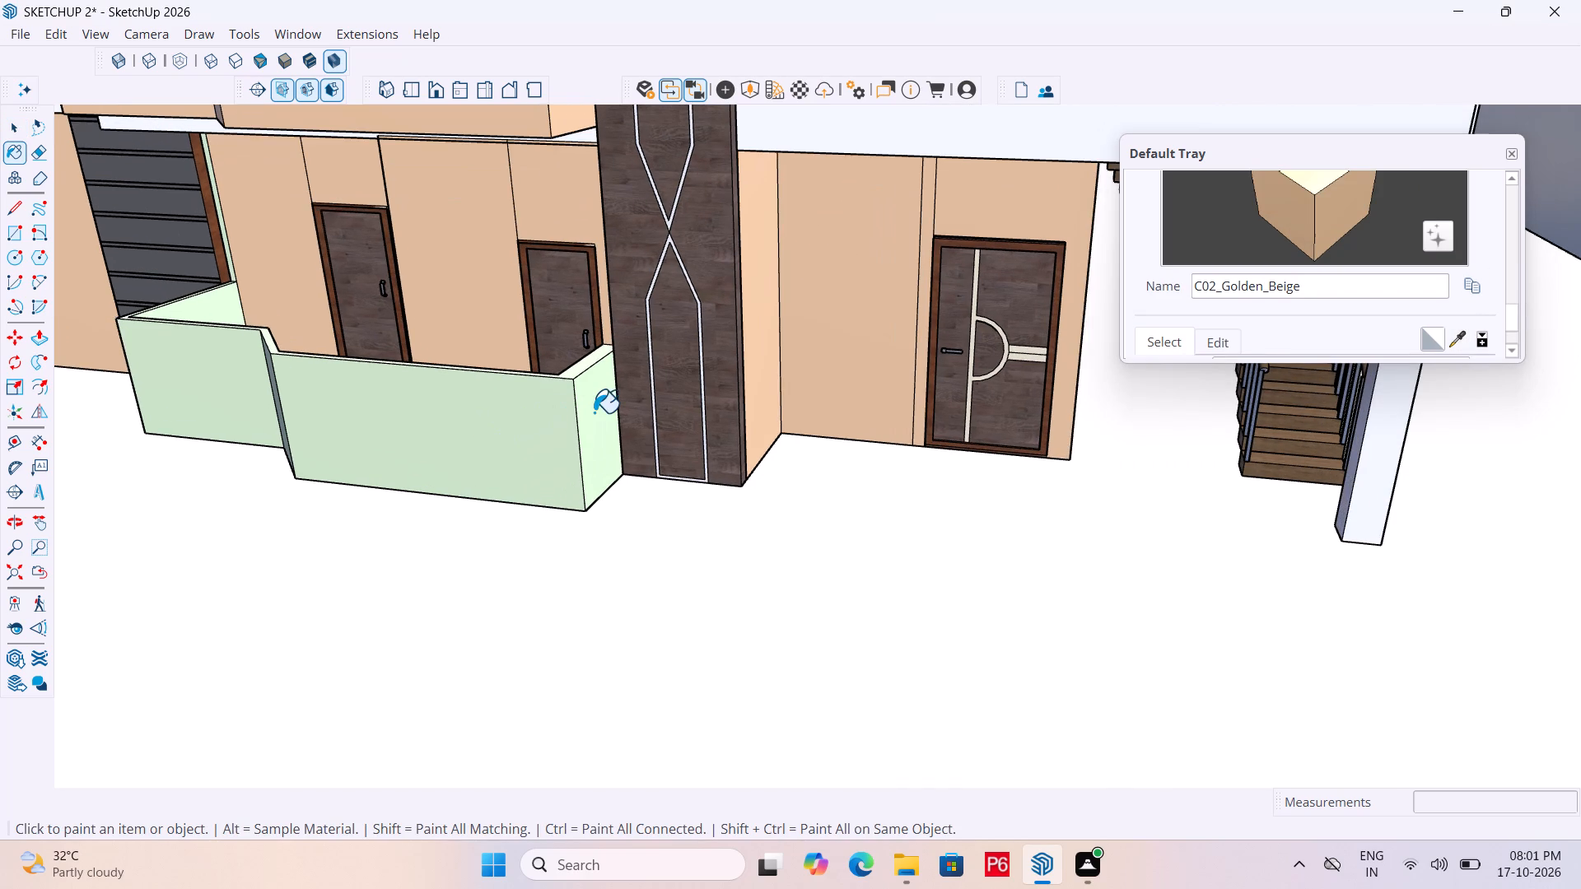
pyautogui.click(599, 407)
# Open the ground-floor group and its nested wall group containing the front balcony parapet for editing.
pyautogui.press('space')
pyautogui.click(560, 430)
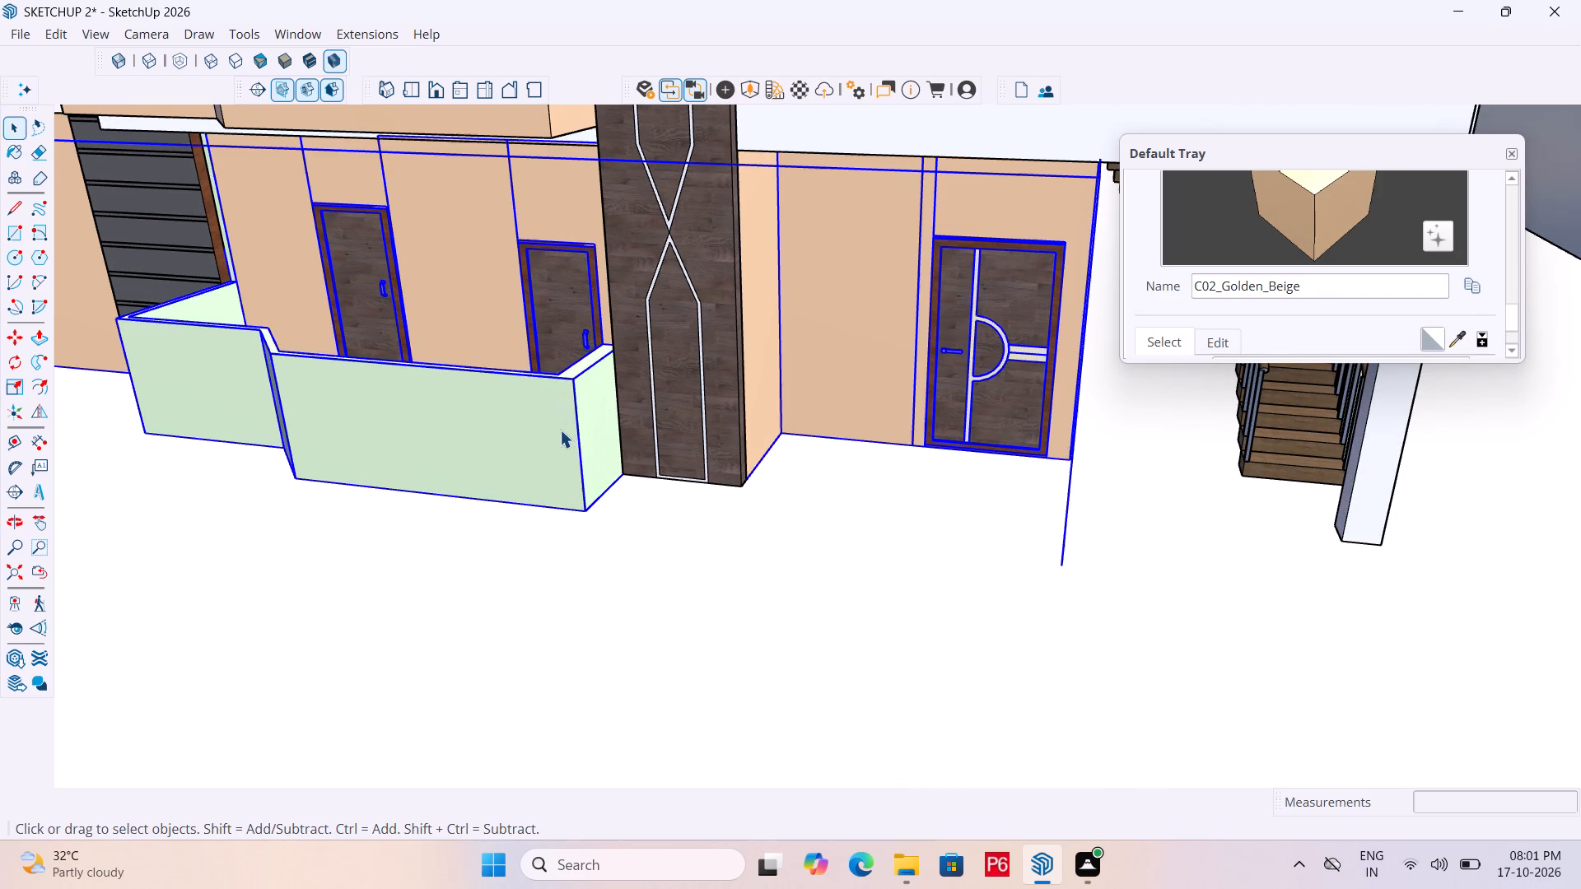
pyautogui.doubleClick(552, 425)
pyautogui.click(552, 425)
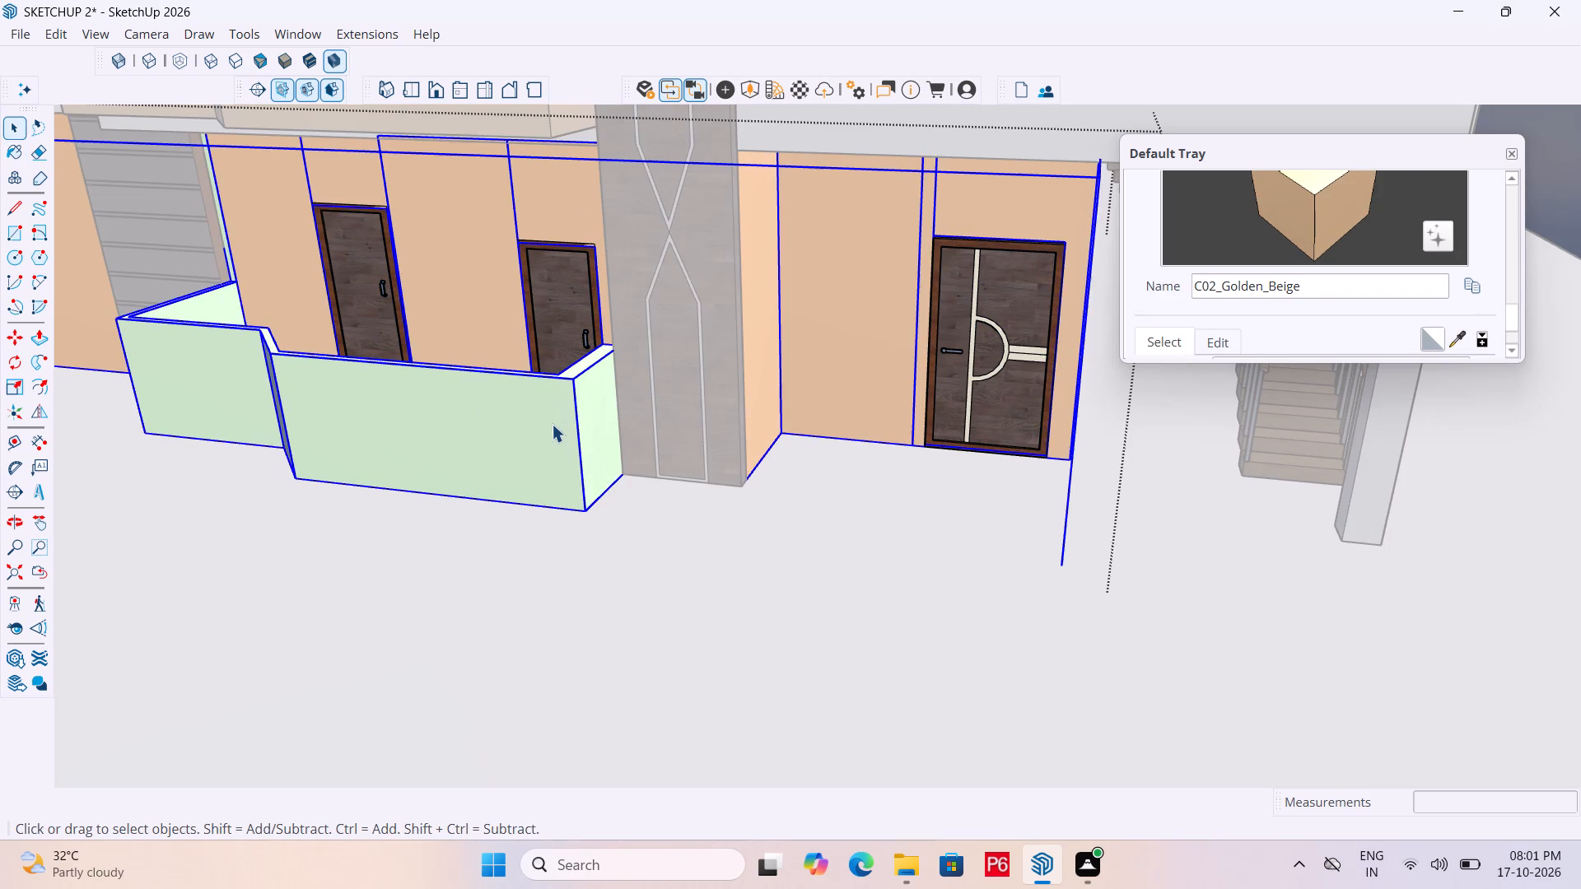
pyautogui.doubleClick(552, 424)
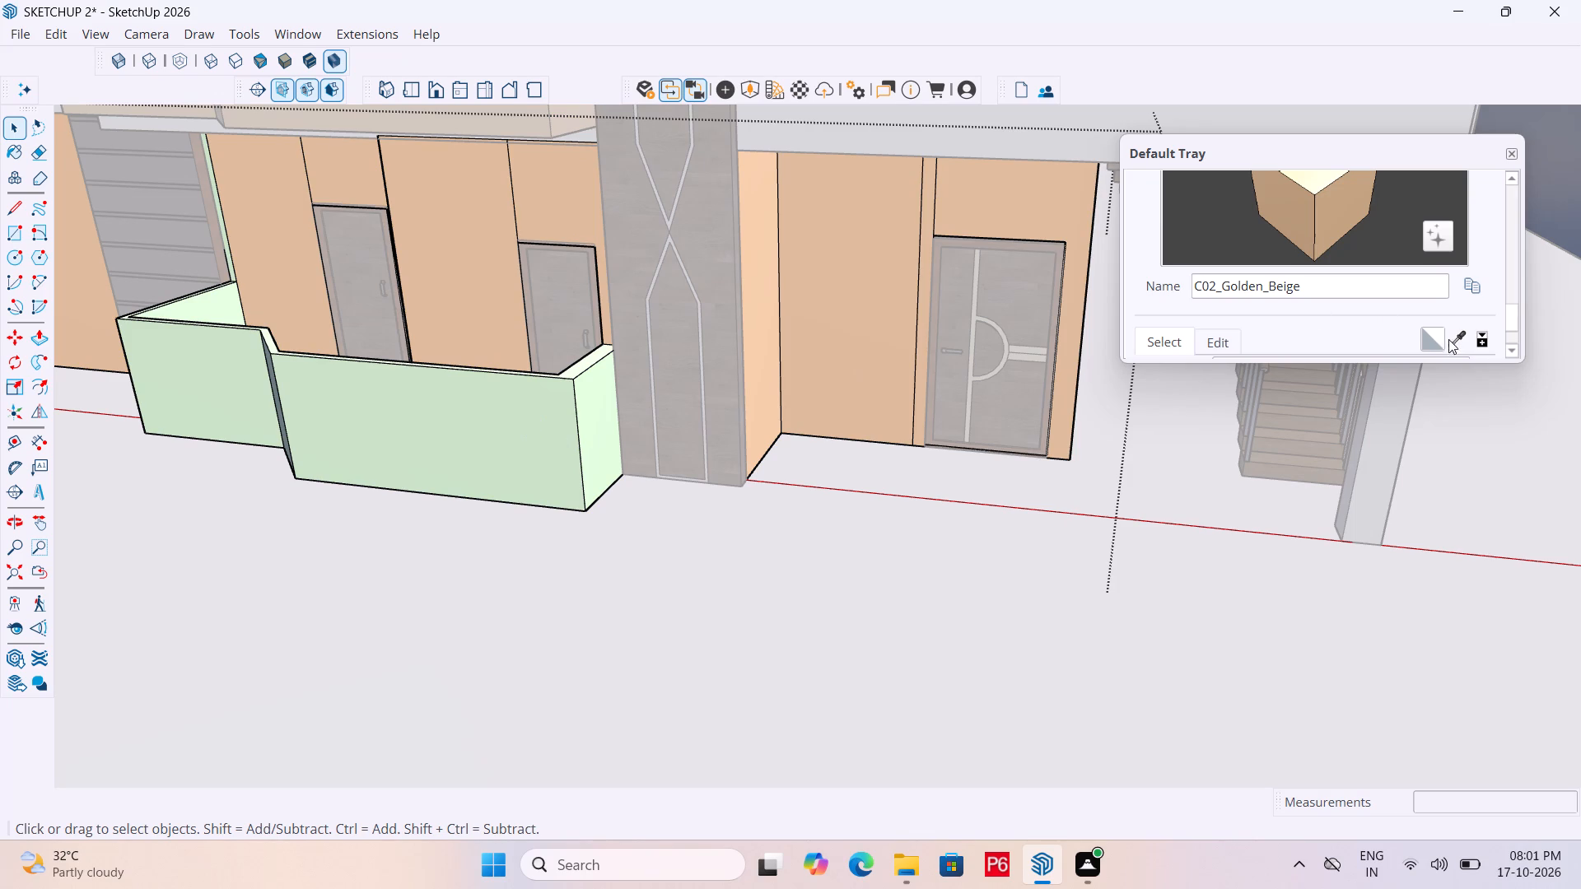
# Sample C02_Golden_Beige from the ground-floor wall and paint all outer faces of the lower front balcony parapet.
pyautogui.click(1471, 343)
pyautogui.click(1450, 341)
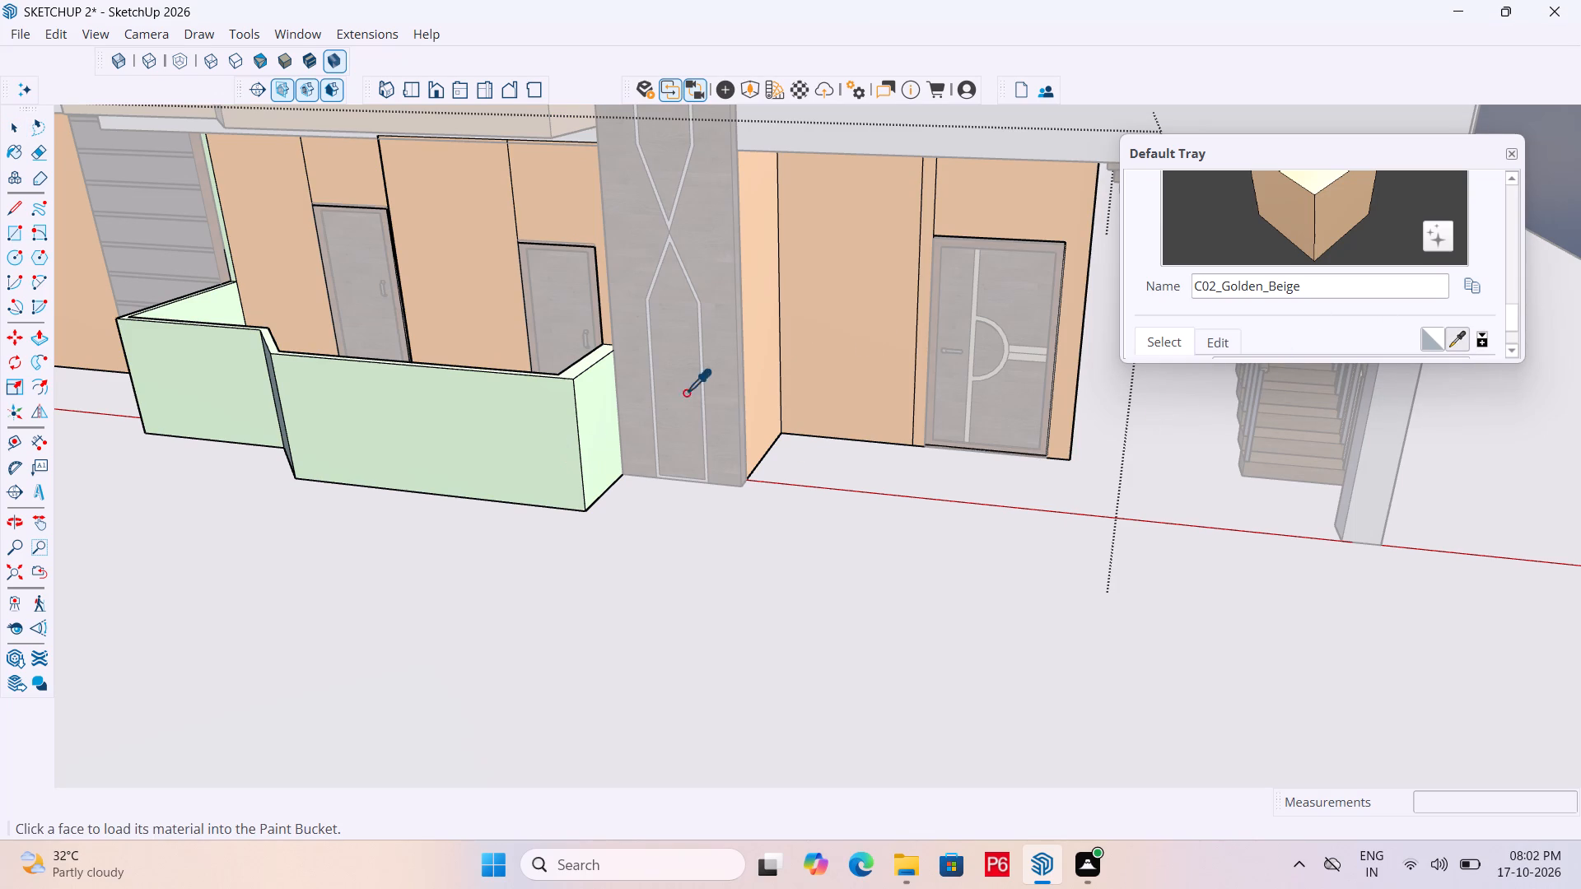
pyautogui.click(865, 329)
pyautogui.click(605, 440)
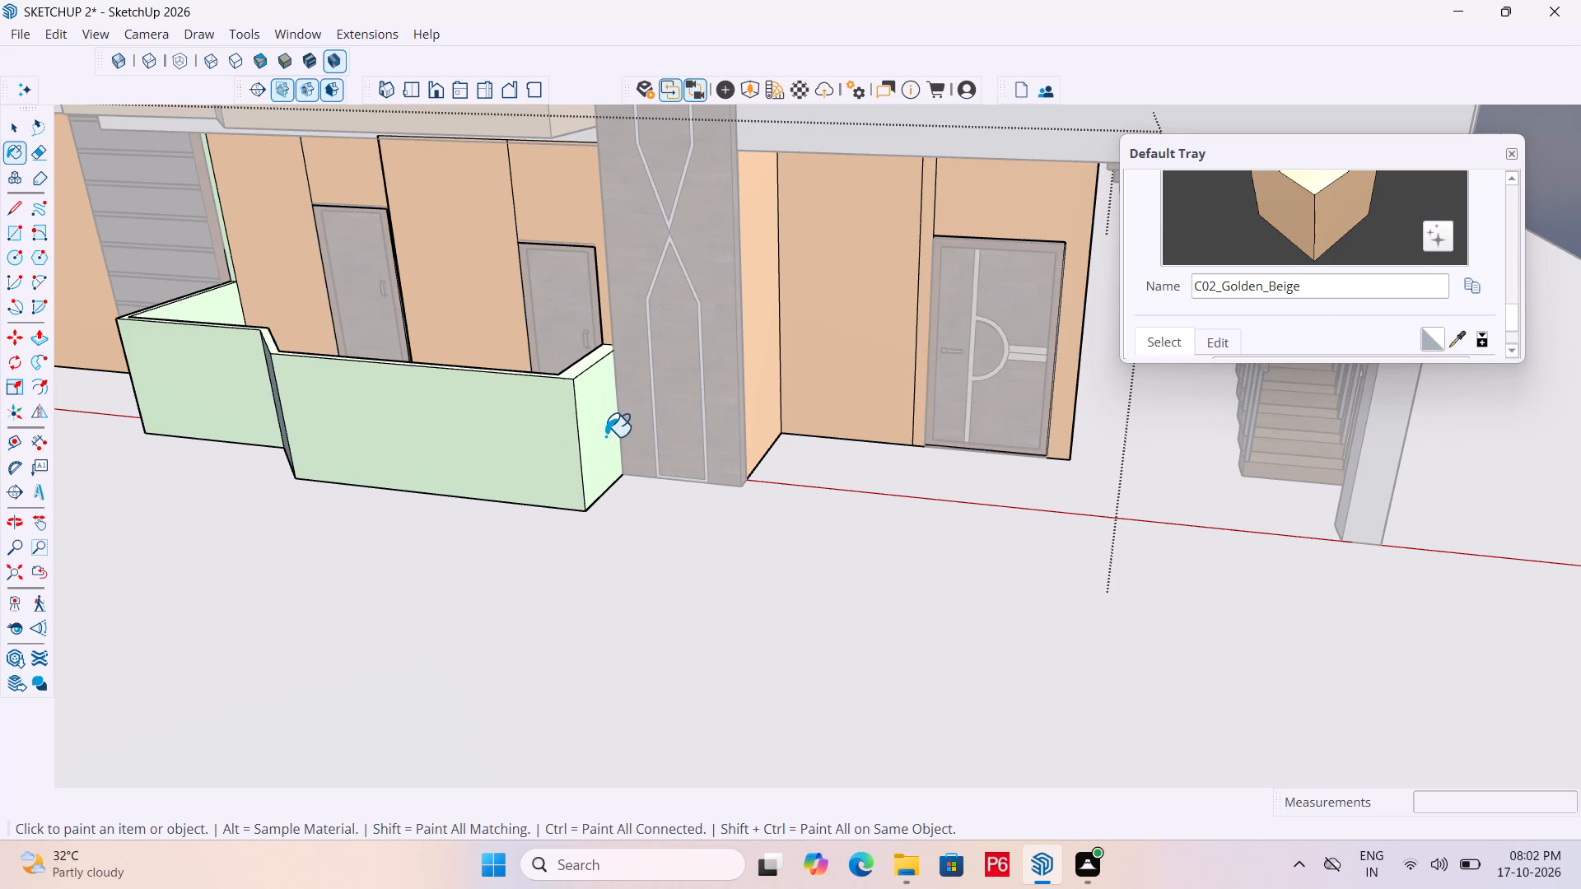
pyautogui.moveTo(407, 438); pyautogui.dragTo(782, 440, button='middle')
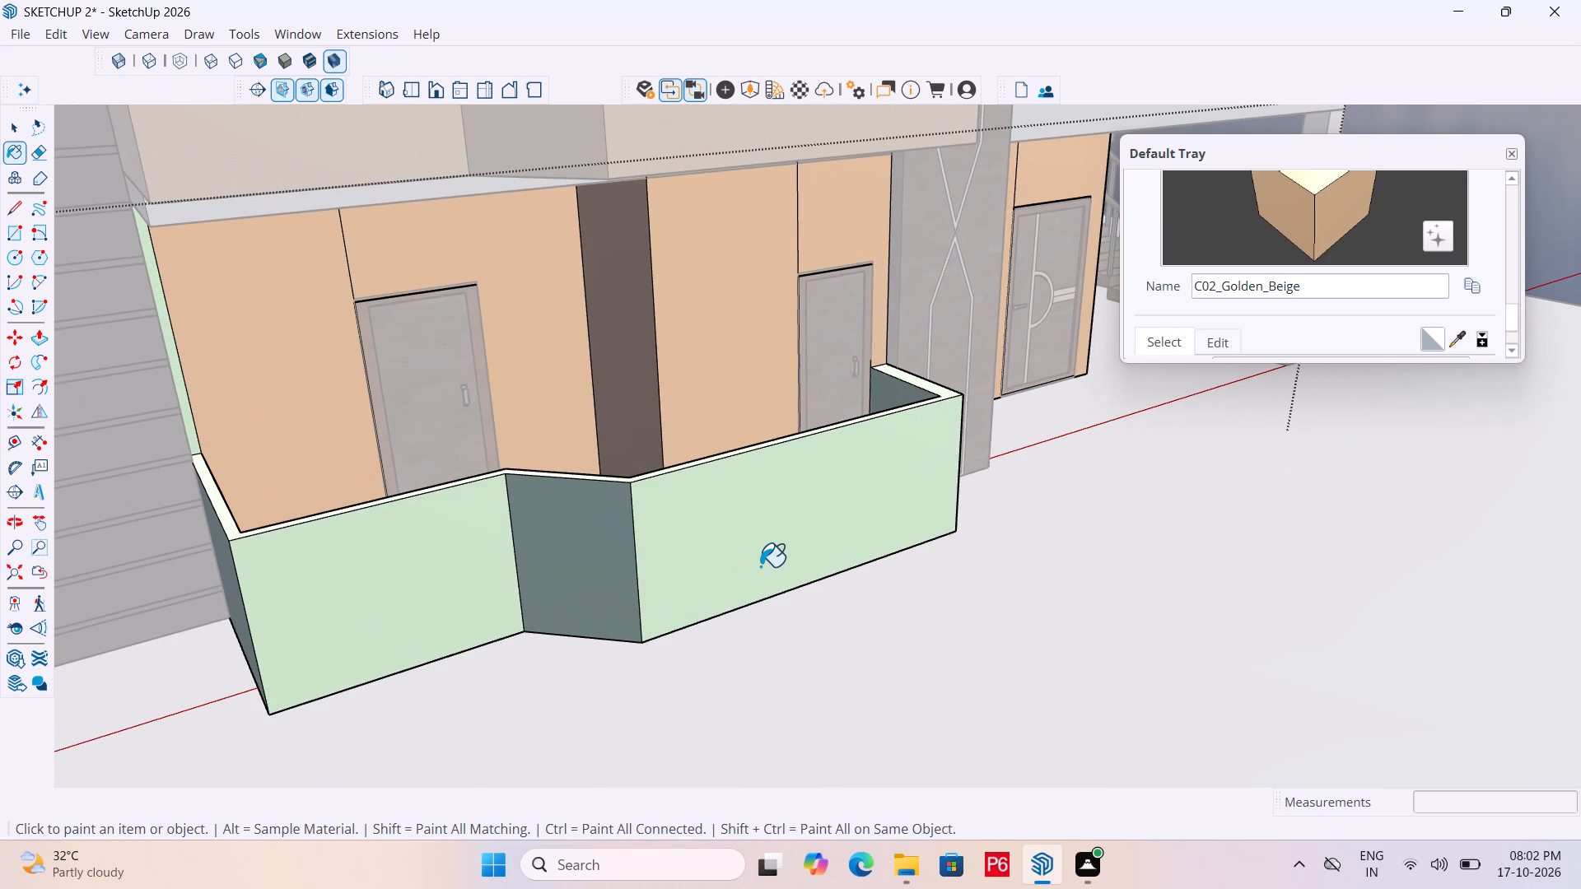
pyautogui.click(767, 552)
pyautogui.click(550, 569)
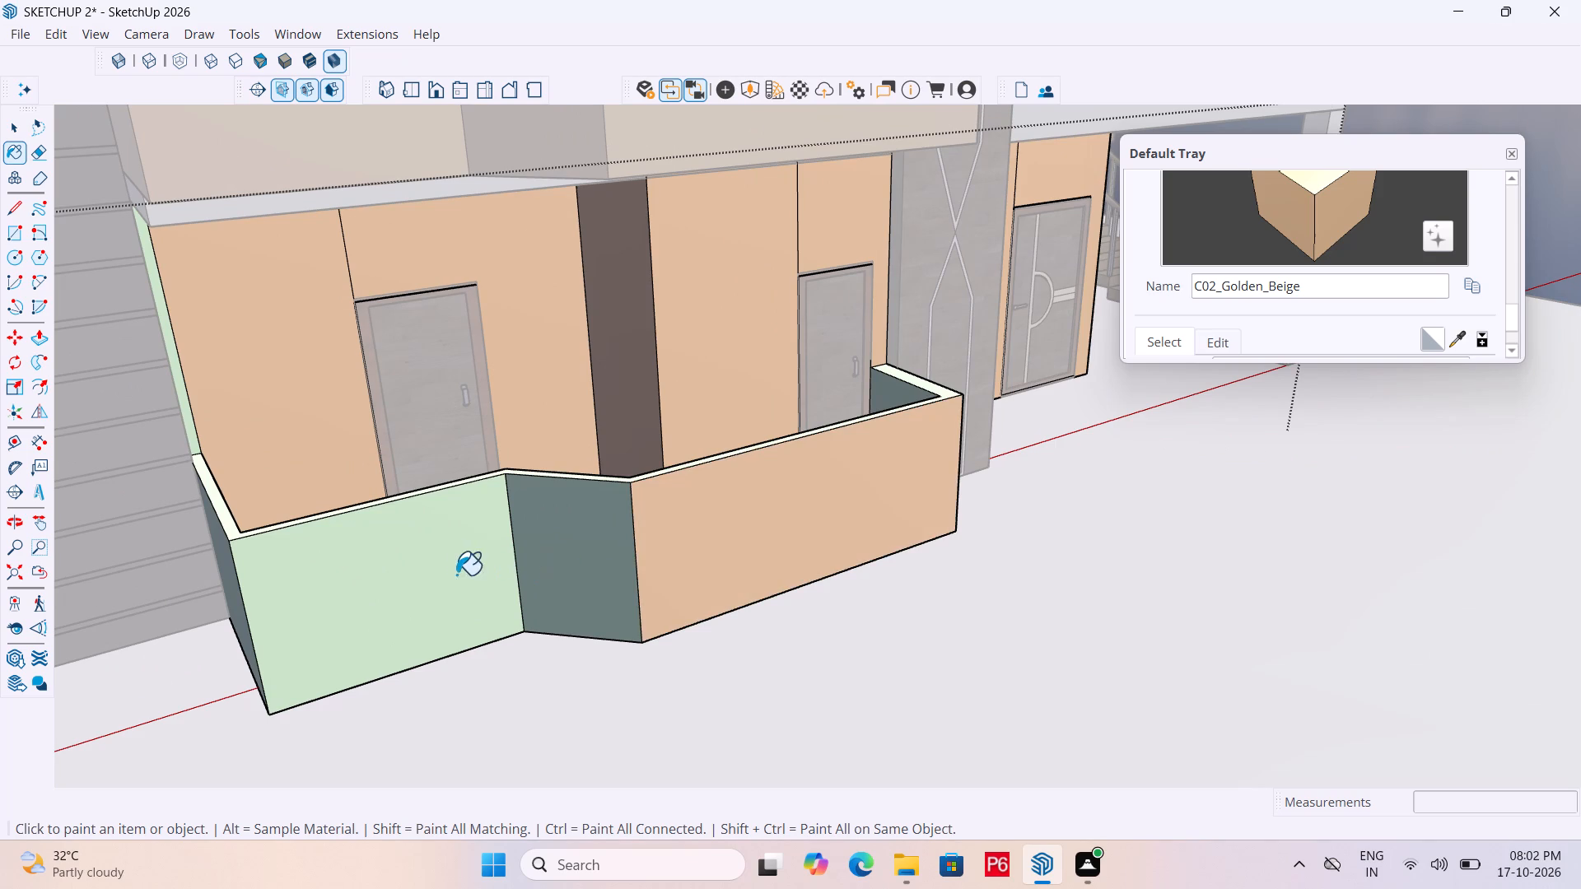
pyautogui.click(452, 575)
pyautogui.moveTo(338, 586); pyautogui.dragTo(502, 579, button='middle')
pyautogui.click(491, 601)
pyautogui.moveTo(585, 557); pyautogui.dragTo(497, 582, button='middle')
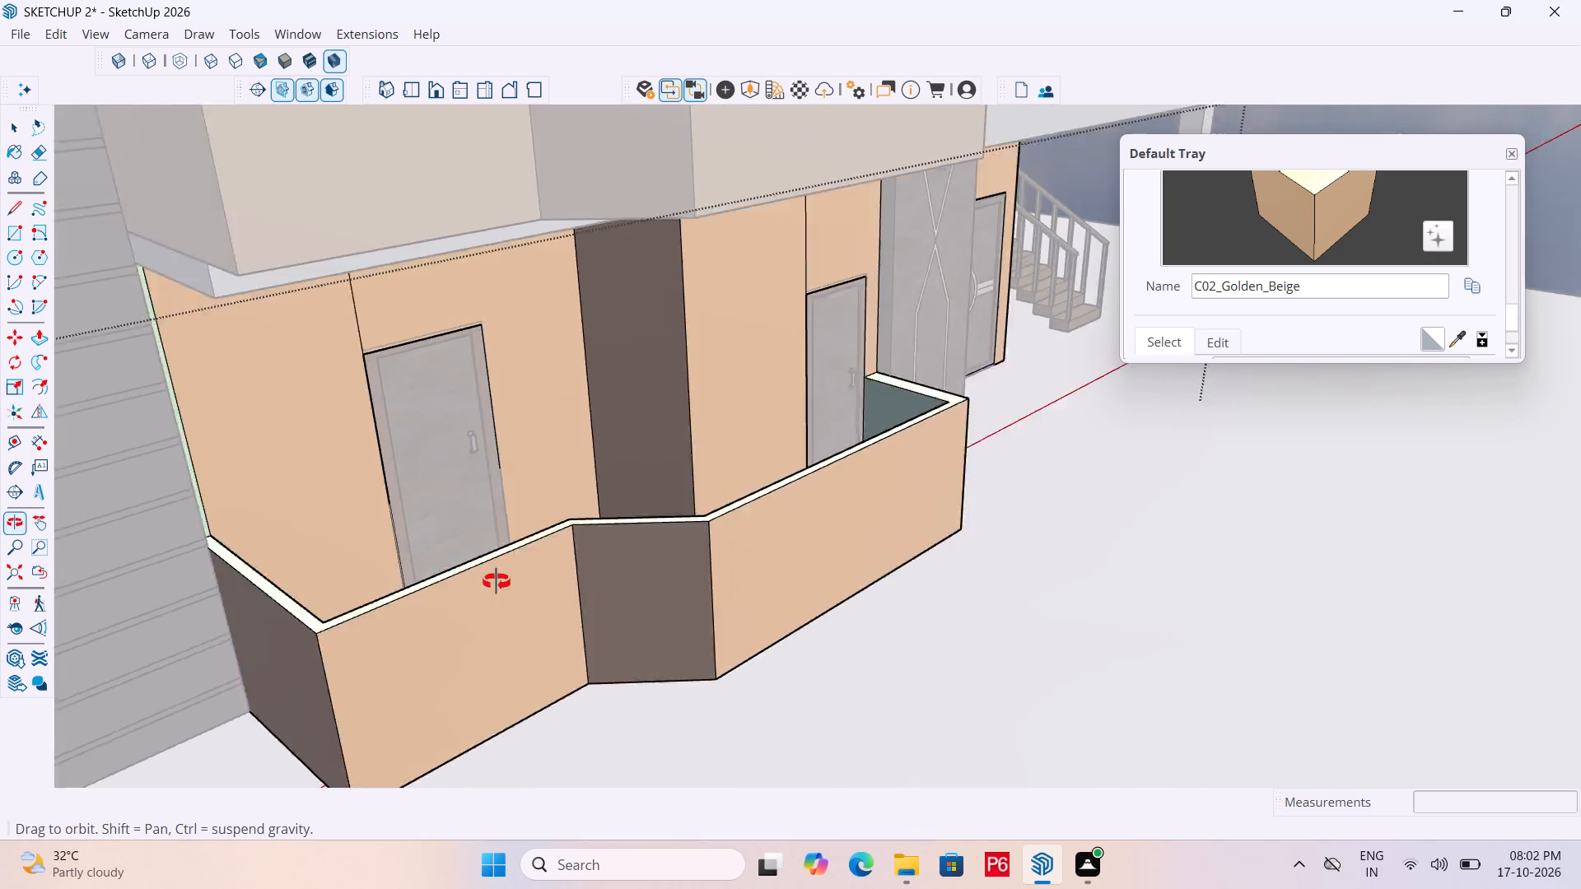
# Paint the exposed inner faces of the lower front balcony parapet C02_Golden_Beige from the staircase end.
pyautogui.moveTo(497, 582); pyautogui.dragTo(188, 631, button='middle')
pyautogui.scroll(-5, 711, 640)
pyautogui.scroll(-1, 970, 628)
pyautogui.moveTo(970, 628); pyautogui.dragTo(378, 690, button='middle')
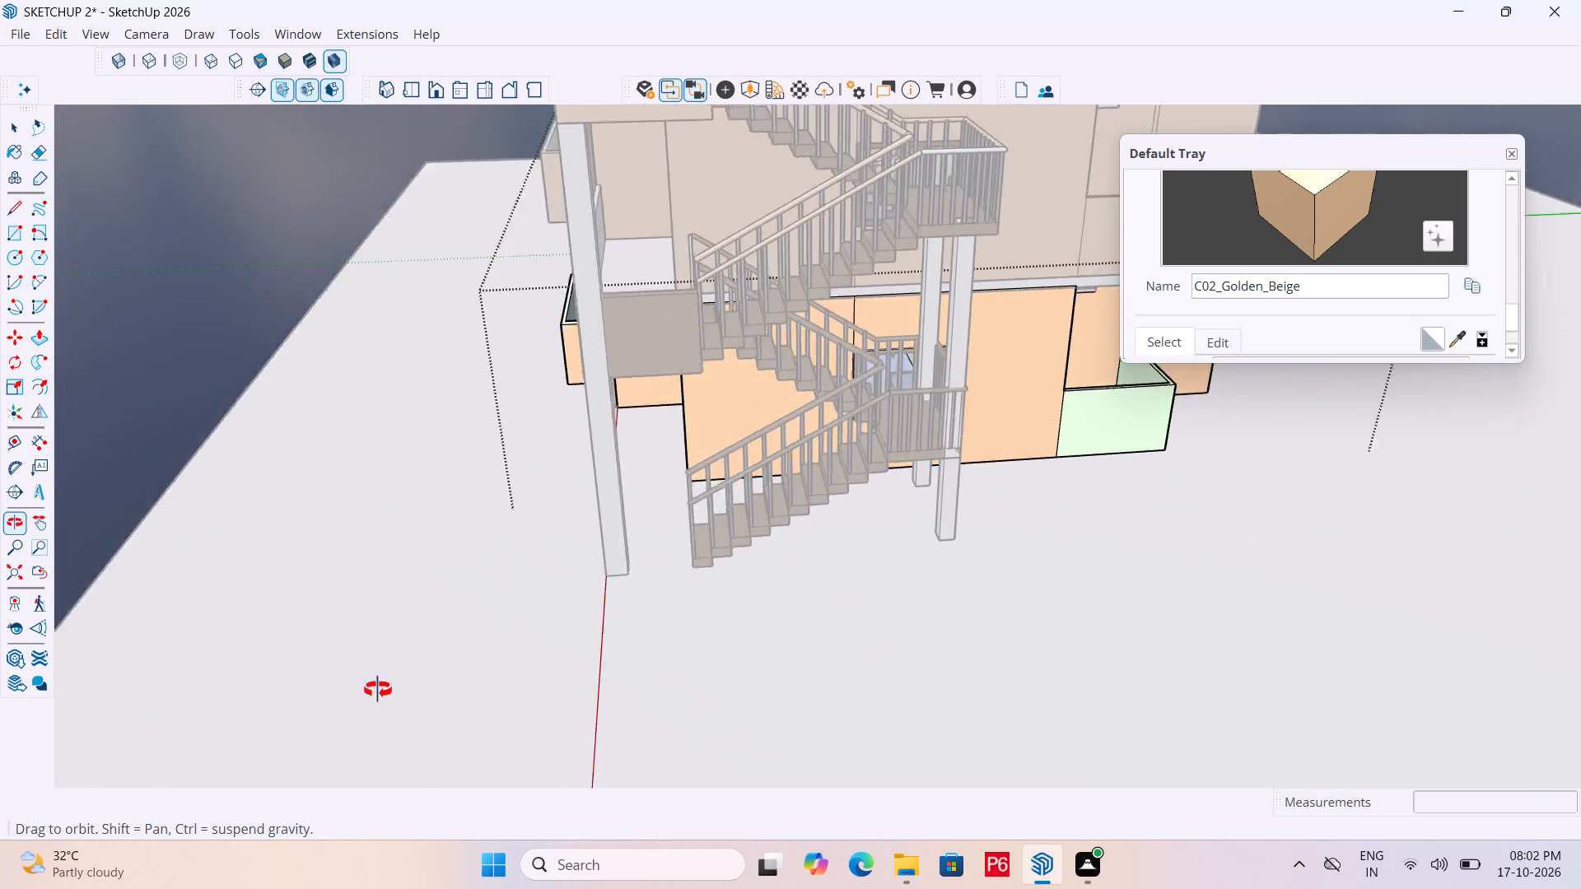
pyautogui.moveTo(378, 690); pyautogui.dragTo(487, 704, button='middle')
pyautogui.scroll(6, 513, 197)
pyautogui.scroll(5, 487, 376)
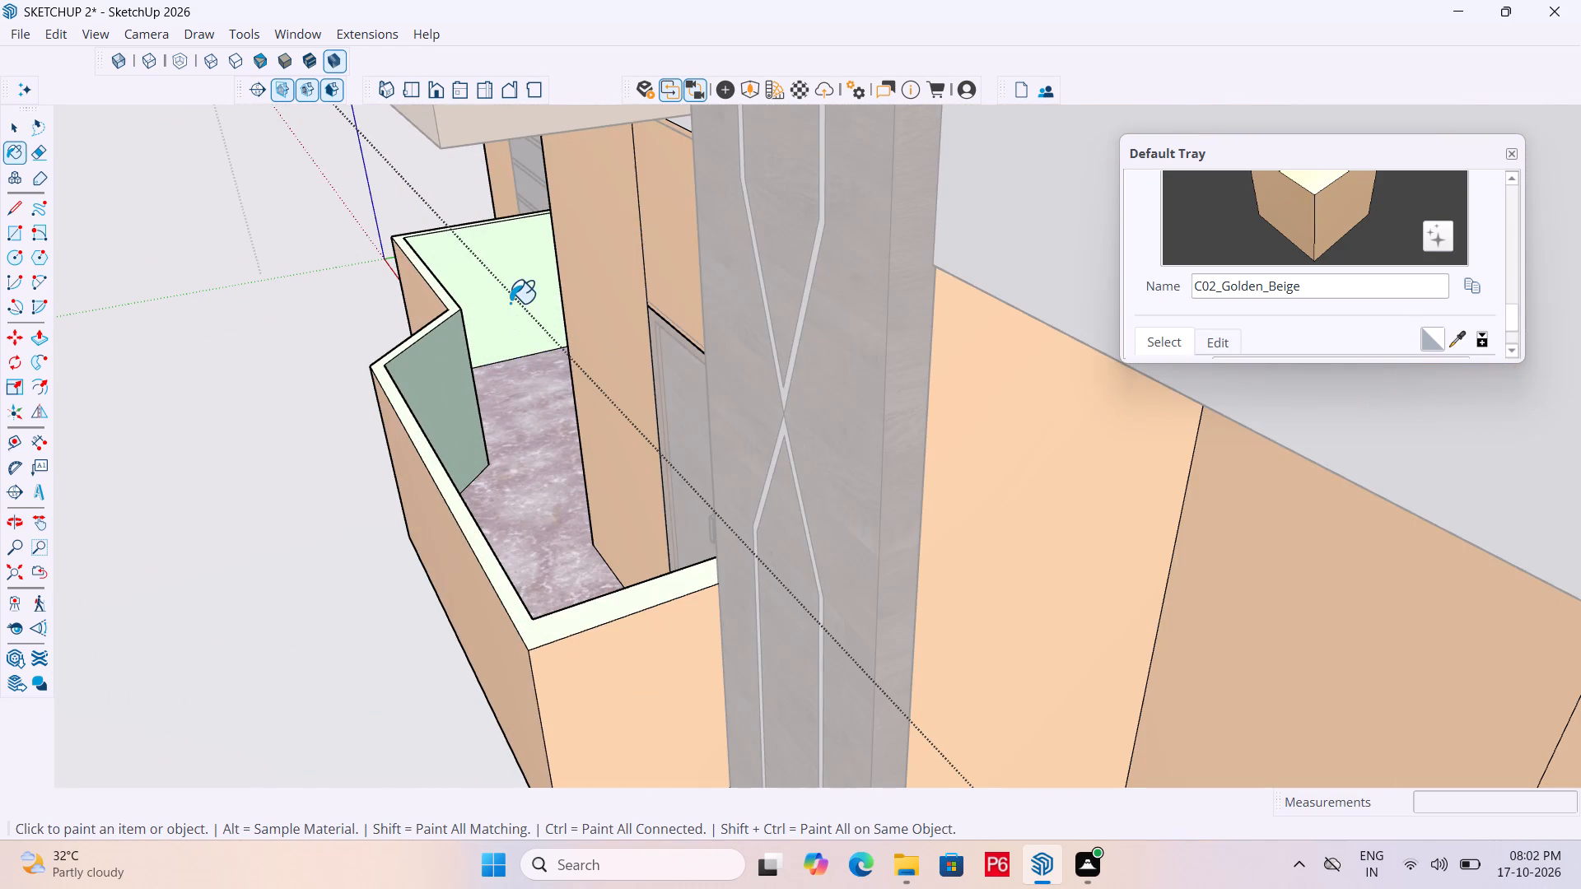
pyautogui.click(510, 303)
pyautogui.click(462, 356)
pyautogui.moveTo(498, 497); pyautogui.dragTo(361, 528, button='middle')
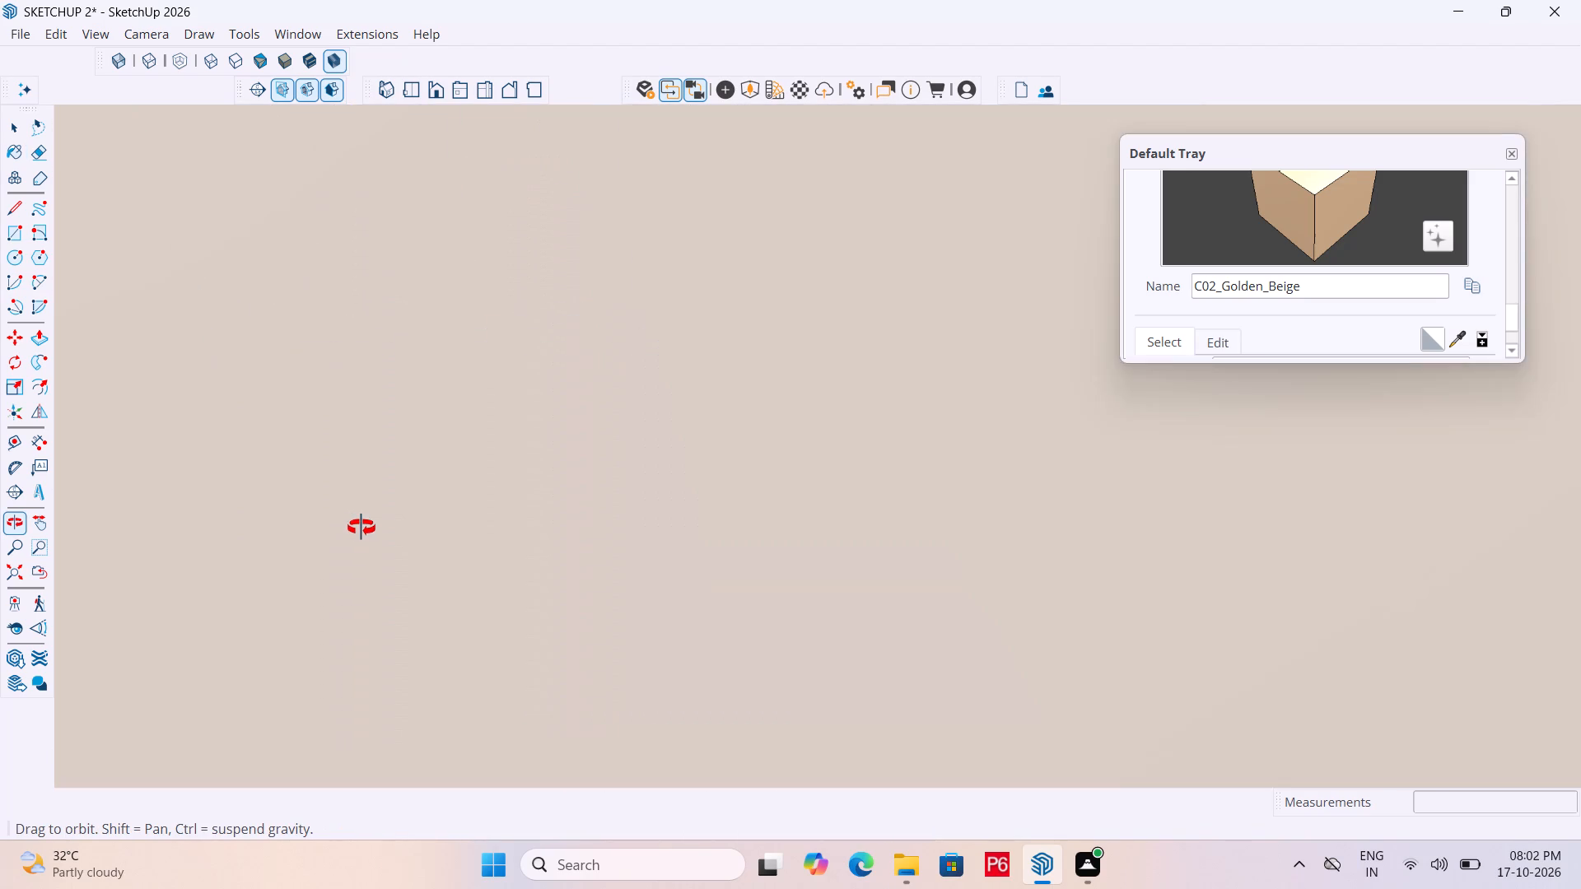
pyautogui.moveTo(361, 528); pyautogui.dragTo(435, 523, button='middle')
pyautogui.click(357, 560)
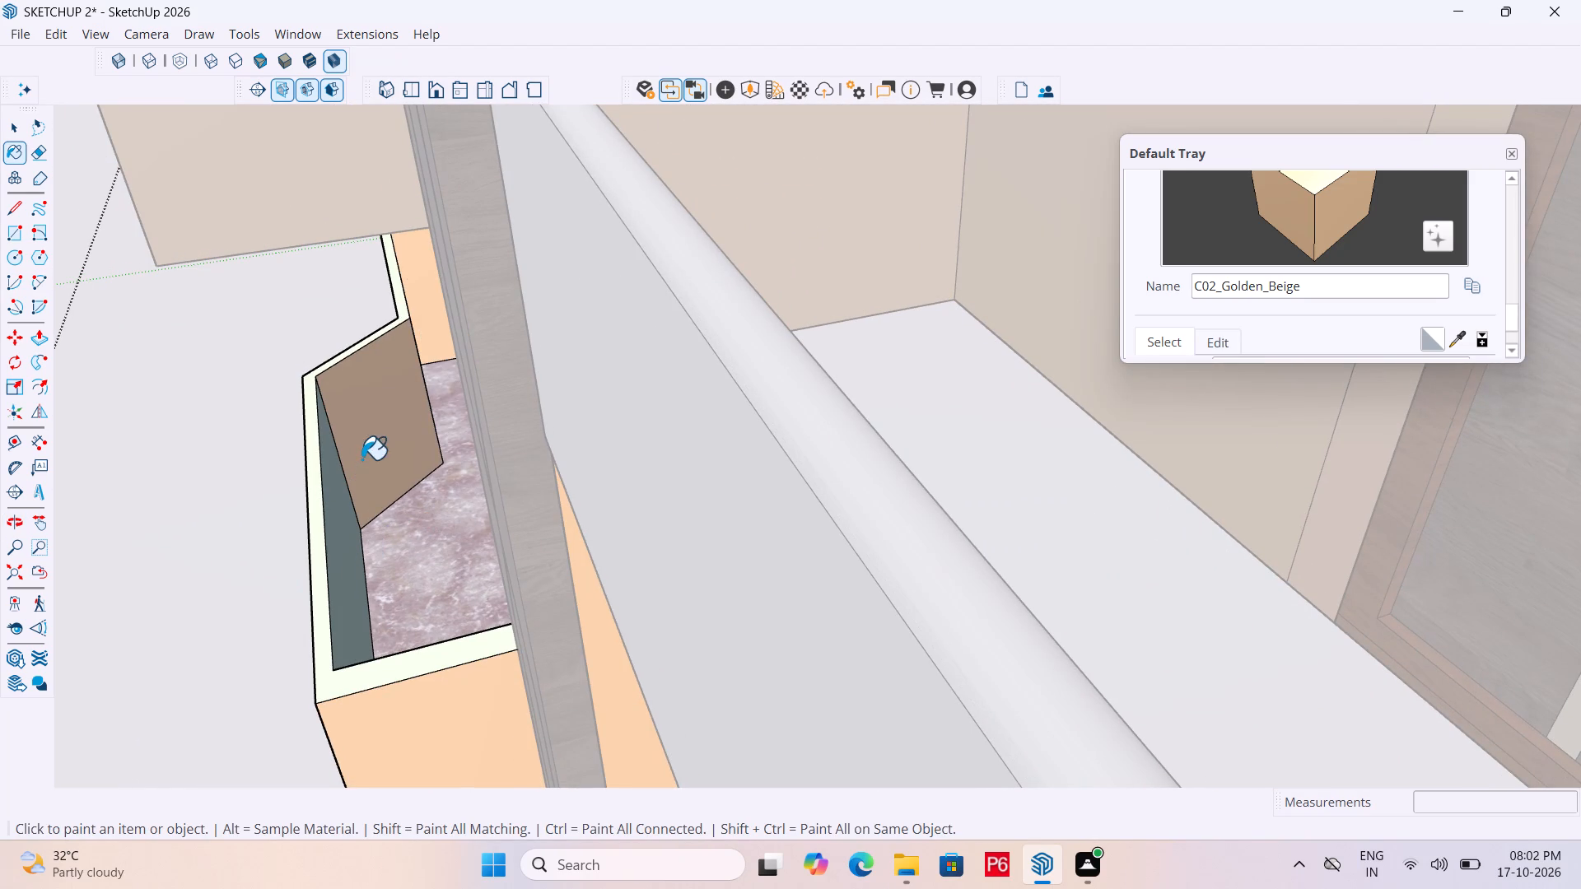
pyautogui.moveTo(380, 392); pyautogui.dragTo(426, 444, button='middle')
pyautogui.moveTo(429, 440); pyautogui.dragTo(502, 565, button='middle')
pyautogui.scroll(-5, 665, 387)
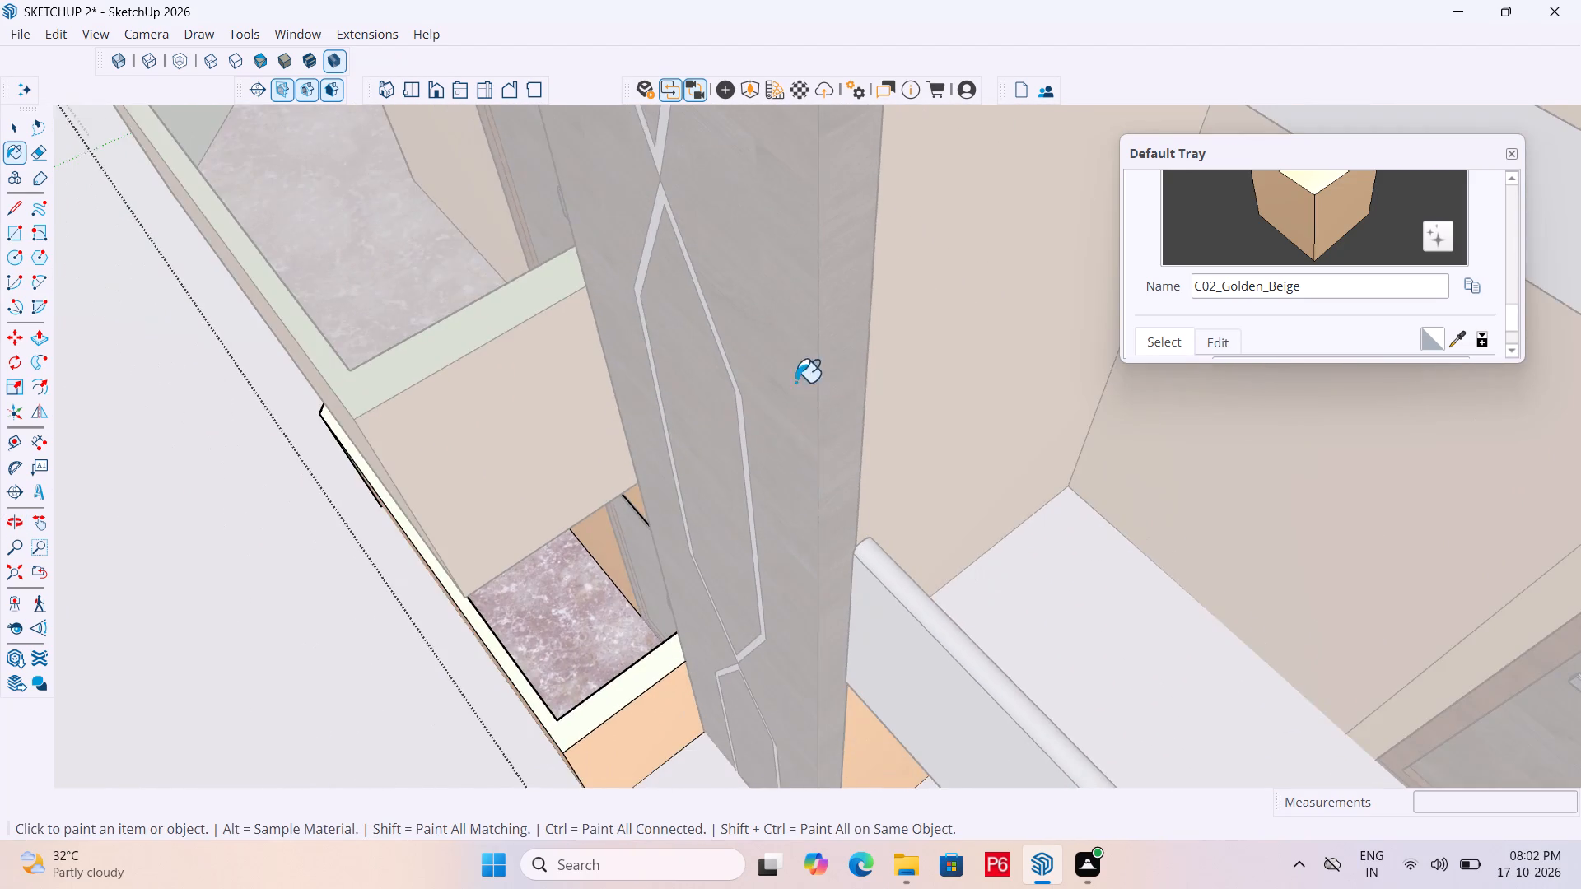
pyautogui.scroll(-6, 697, 347)
# Paint the outer faces and the exposed inner face of the small lower side balcony's parapet C02_Golden_Beige.
pyautogui.moveTo(519, 529); pyautogui.dragTo(499, 266, button='middle')
pyautogui.moveTo(503, 258); pyautogui.dragTo(1386, 455, button='middle')
pyautogui.moveTo(1386, 455); pyautogui.dragTo(1298, 441, button='middle')
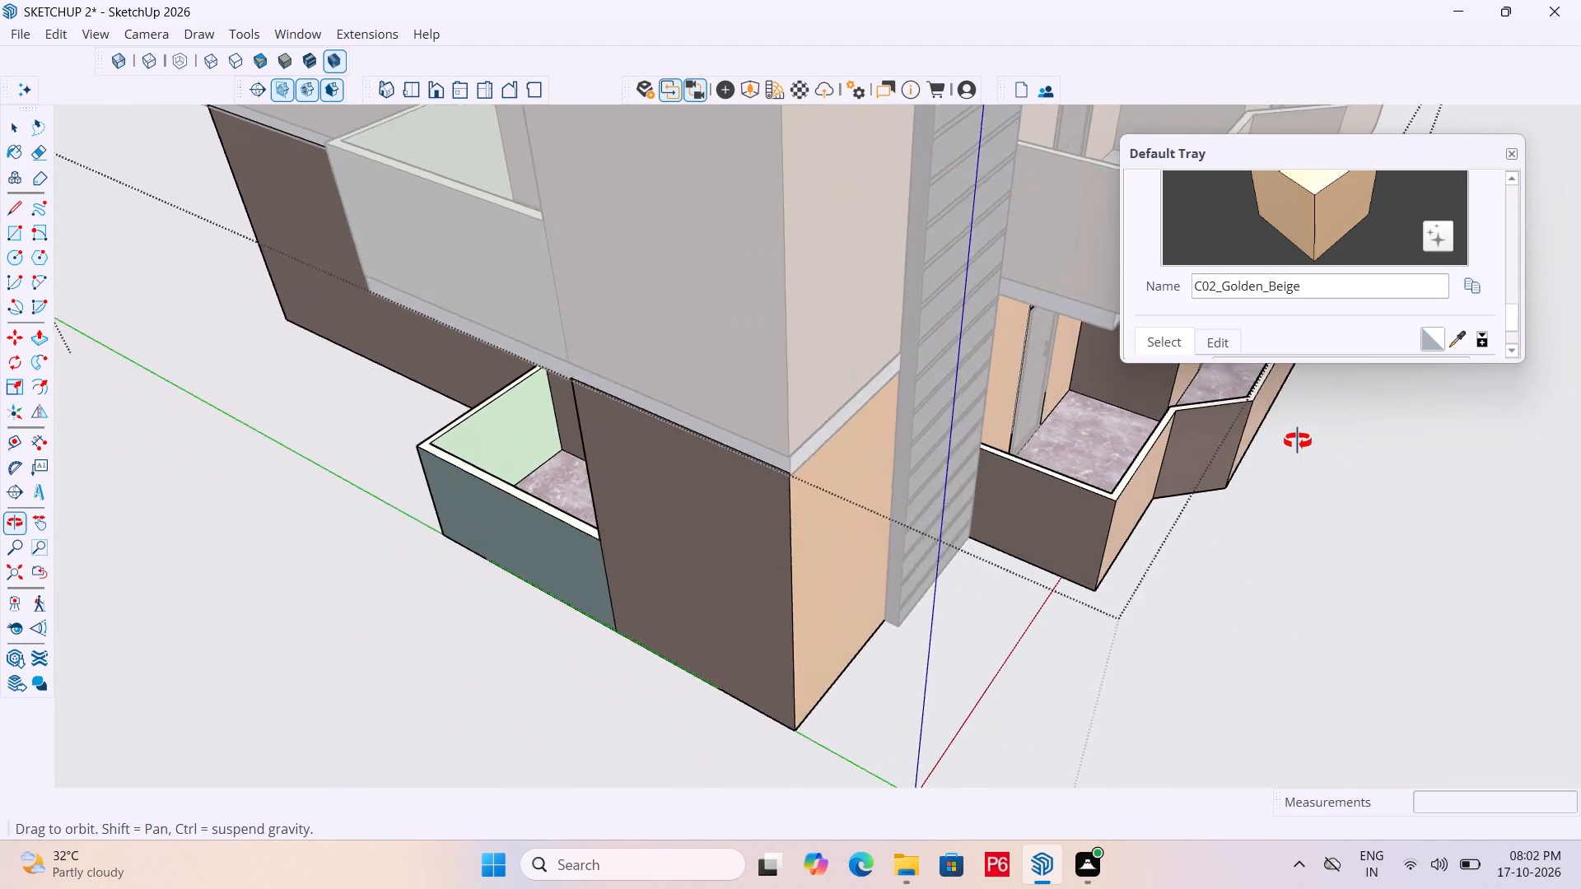
pyautogui.moveTo(1298, 441); pyautogui.dragTo(1287, 403, button='middle')
pyautogui.scroll(-2, 353, 621)
pyautogui.click(485, 526)
pyautogui.moveTo(331, 593); pyautogui.dragTo(698, 582, button='middle')
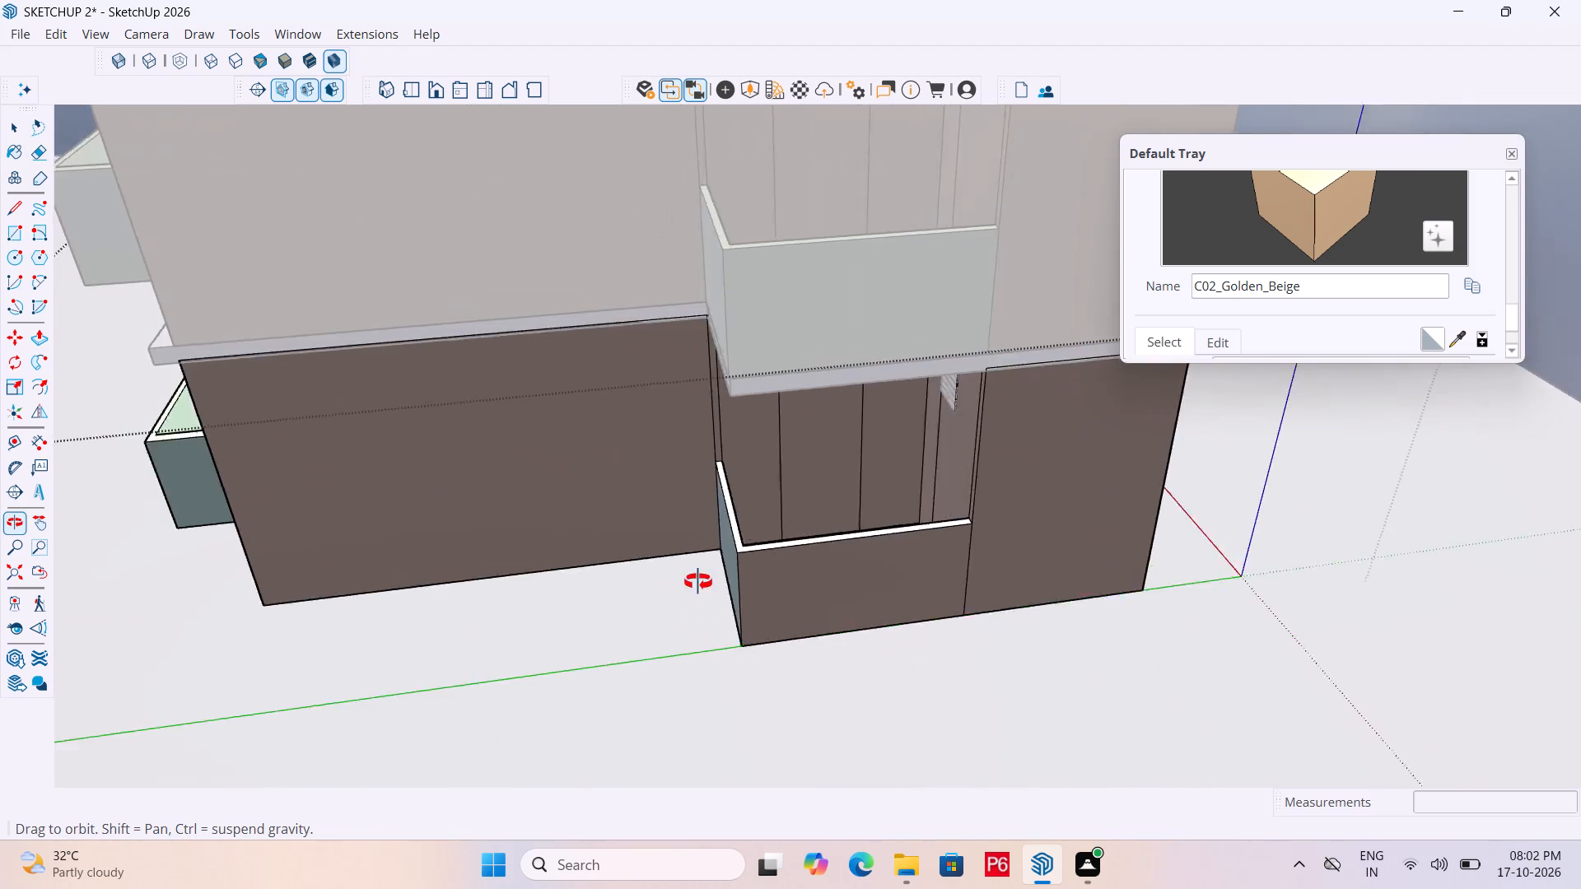
pyautogui.moveTo(698, 582); pyautogui.dragTo(816, 560, button='middle')
pyautogui.click(888, 523)
pyautogui.moveTo(944, 506); pyautogui.dragTo(405, 561, button='middle')
pyautogui.scroll(2, 476, 443)
pyautogui.click(532, 450)
pyautogui.scroll(-6, 238, 580)
# Paint the remaining inner faces of the angled lower front balcony parapet C02_Golden_Beige.
pyautogui.moveTo(702, 524); pyautogui.dragTo(954, 514, button='middle')
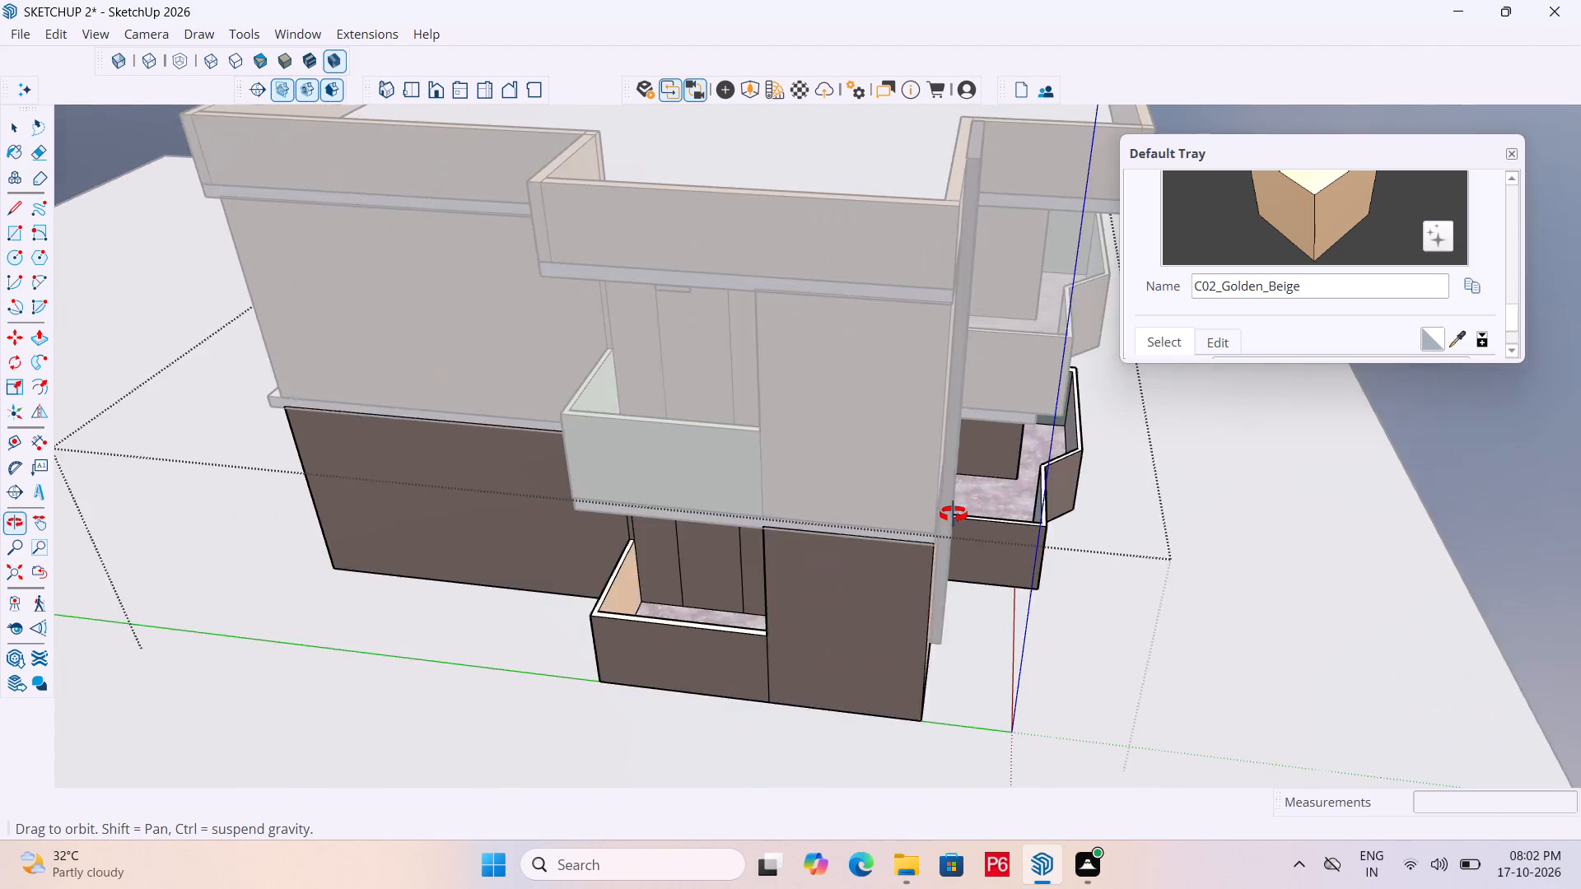
pyautogui.moveTo(954, 514); pyautogui.dragTo(831, 528, button='middle')
pyautogui.scroll(9, 968, 482)
pyautogui.click(1070, 405)
pyautogui.scroll(-4, 682, 532)
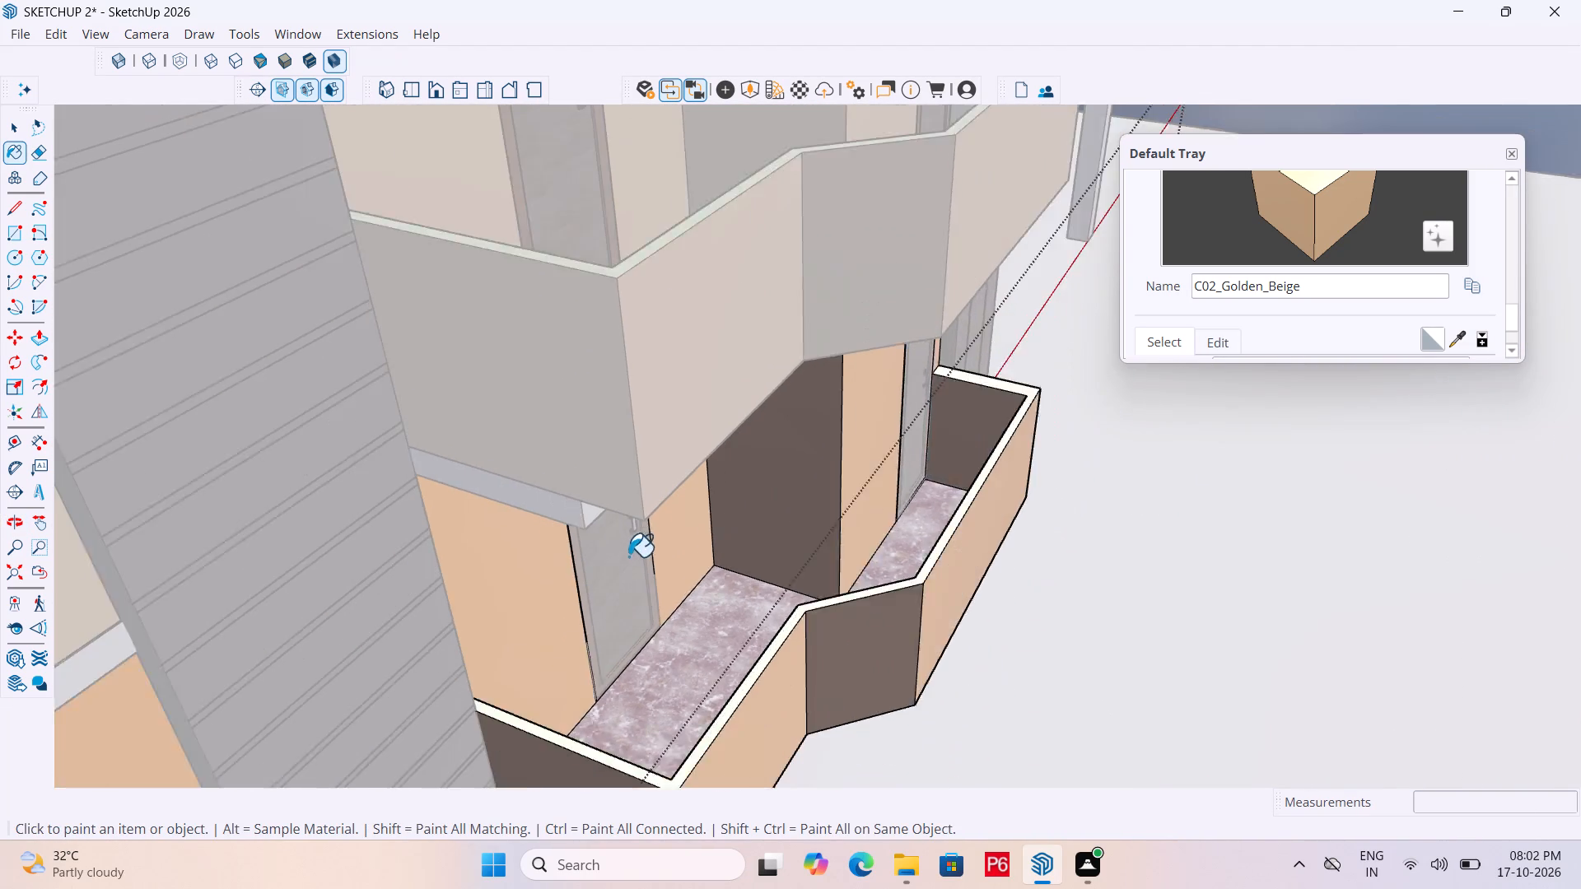
pyautogui.scroll(-2, 628, 556)
pyautogui.scroll(-4, 872, 554)
pyautogui.moveTo(982, 524); pyautogui.dragTo(1173, 495, button='middle')
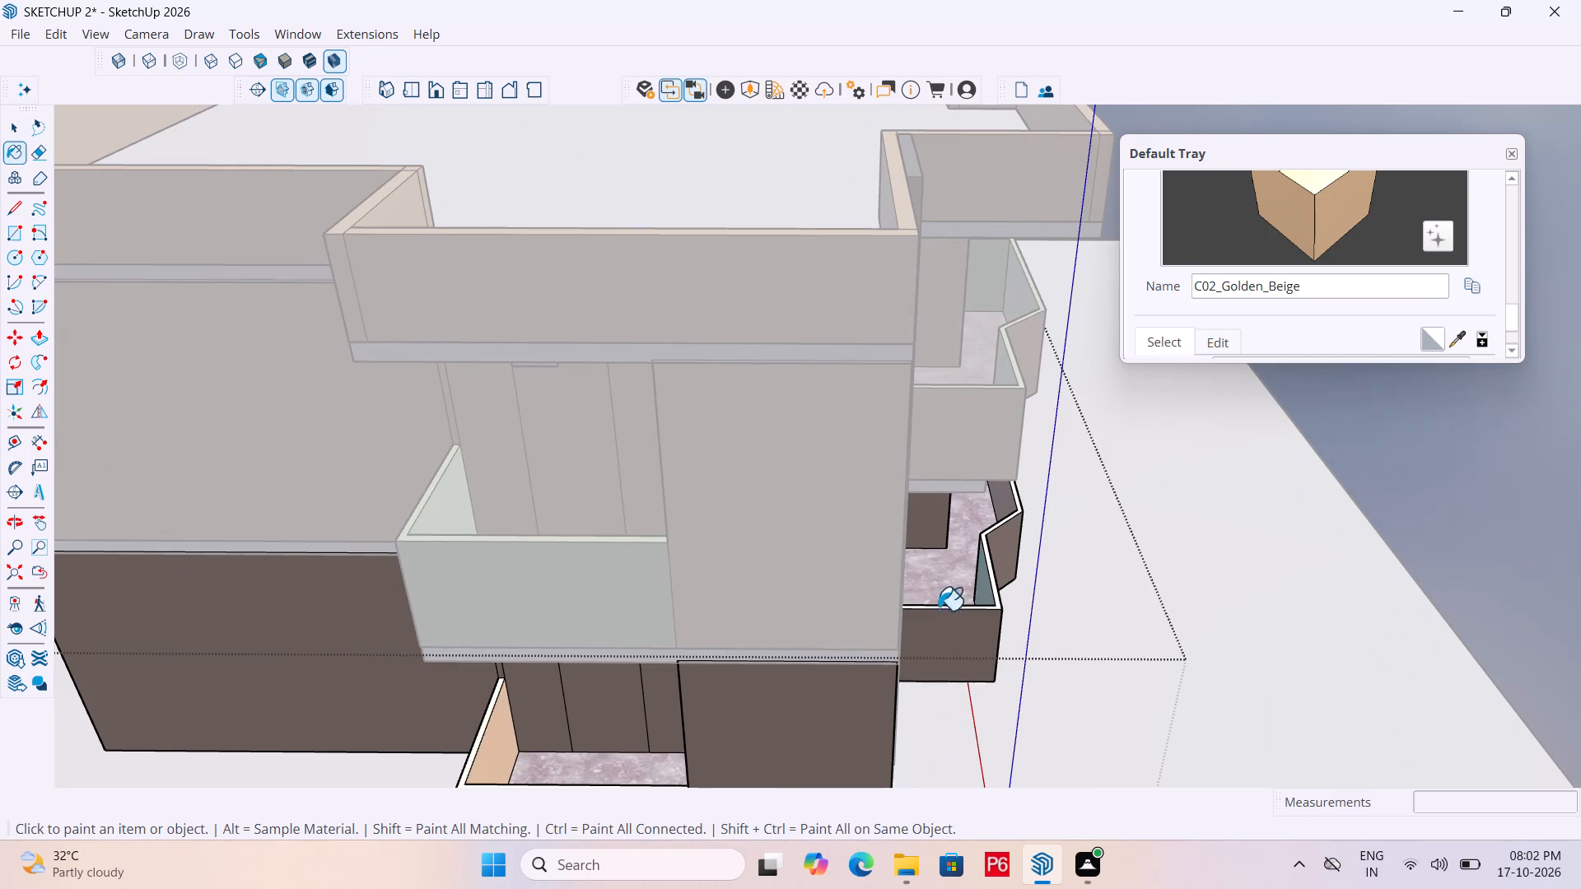
pyautogui.scroll(9, 1024, 598)
pyautogui.click(948, 564)
pyautogui.moveTo(964, 447); pyautogui.dragTo(1018, 468, button='middle')
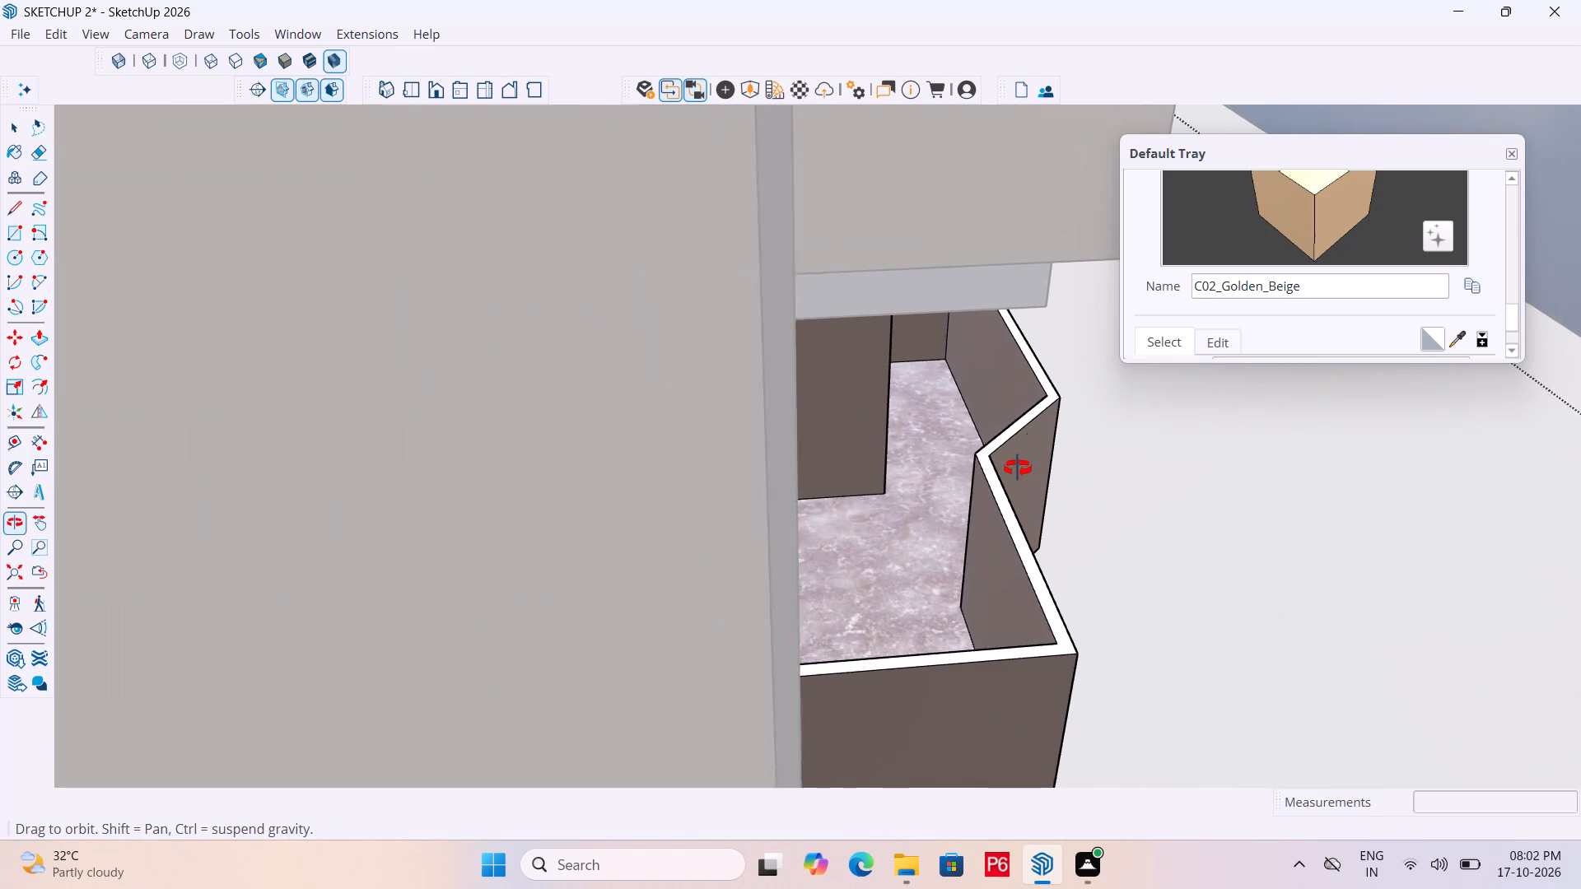
pyautogui.moveTo(1018, 468); pyautogui.dragTo(1020, 464, button='middle')
pyautogui.click(1016, 392)
pyautogui.scroll(-3, 825, 407)
pyautogui.click(977, 385)
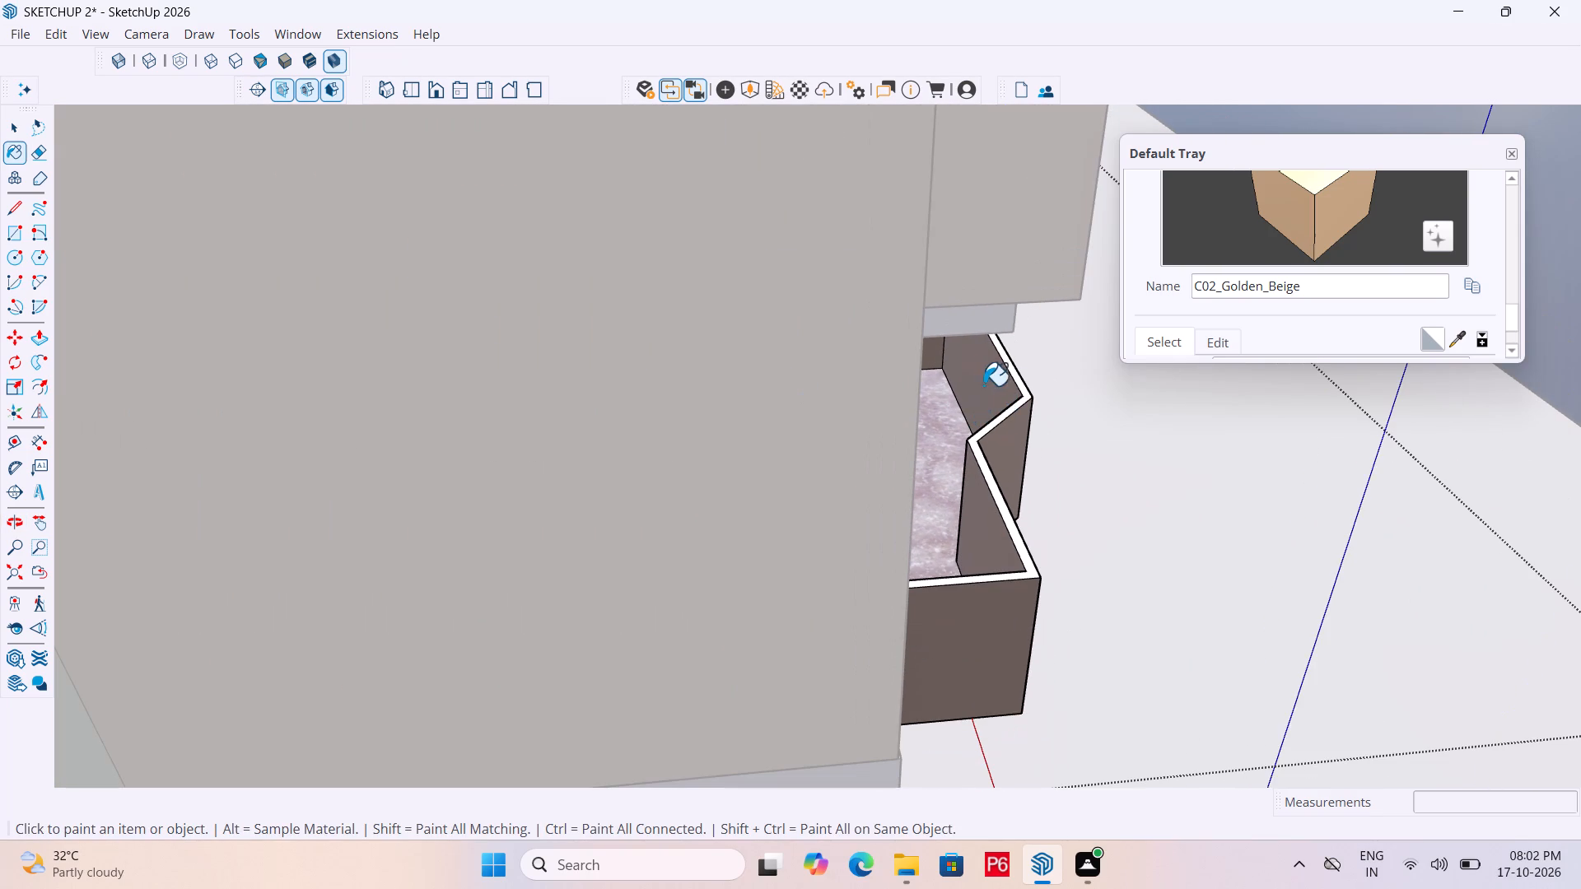
pyautogui.scroll(-10, 1045, 492)
pyautogui.scroll(-4, 804, 578)
# Paint the long outer face and both outer end faces of the lower rear balcony parapet C02_Golden_Beige.
pyautogui.moveTo(552, 610); pyautogui.dragTo(945, 526, button='middle')
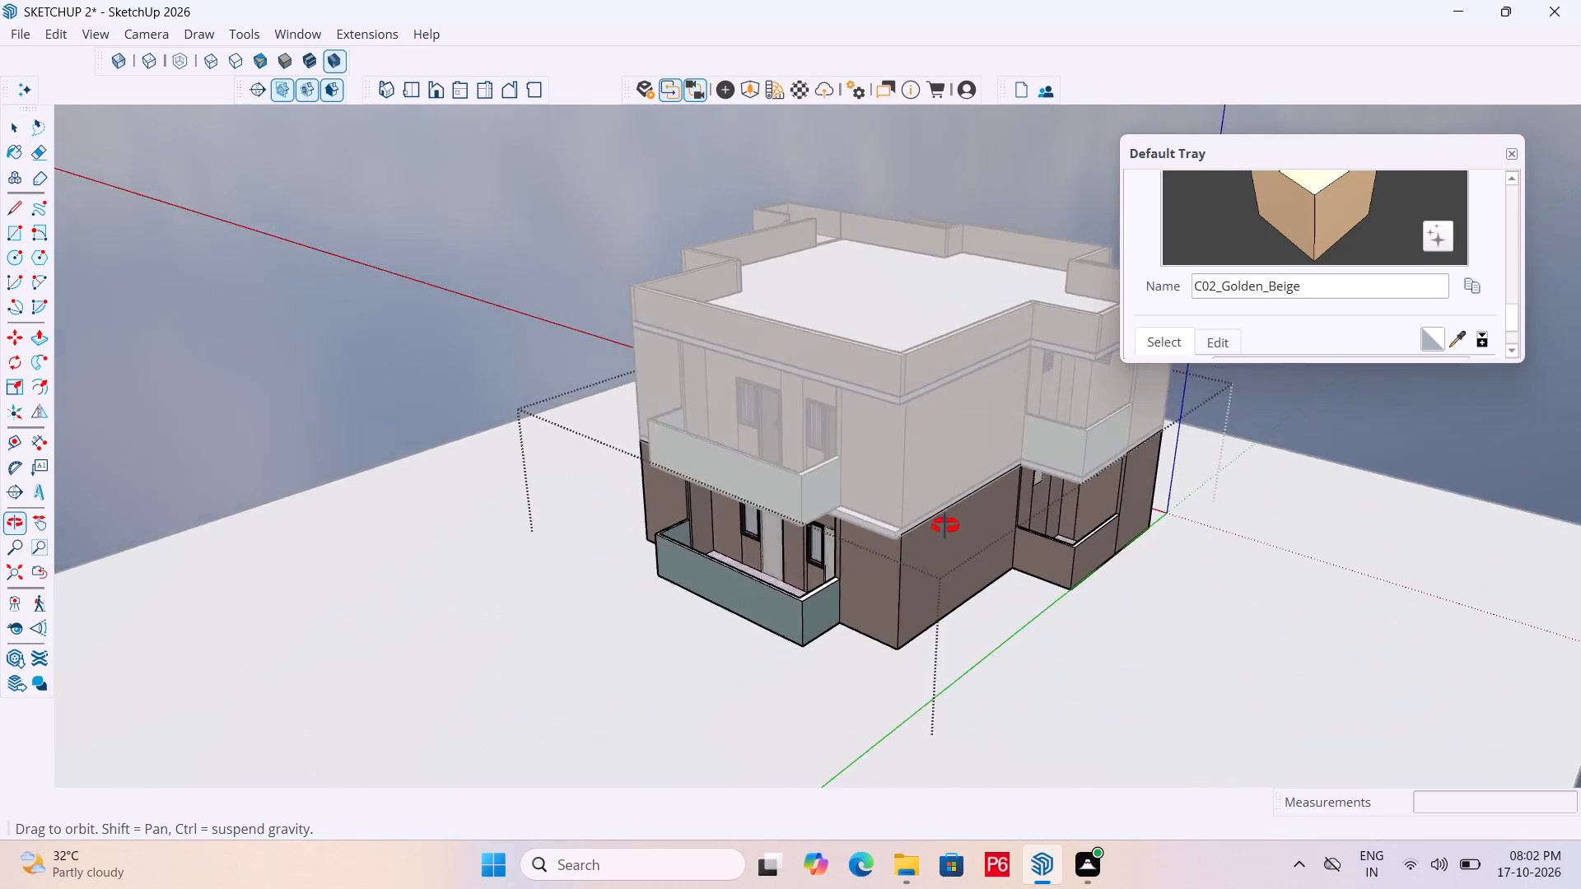
pyautogui.moveTo(945, 526); pyautogui.dragTo(972, 521, button='middle')
pyautogui.scroll(9, 872, 583)
pyautogui.click(888, 591)
pyautogui.click(928, 576)
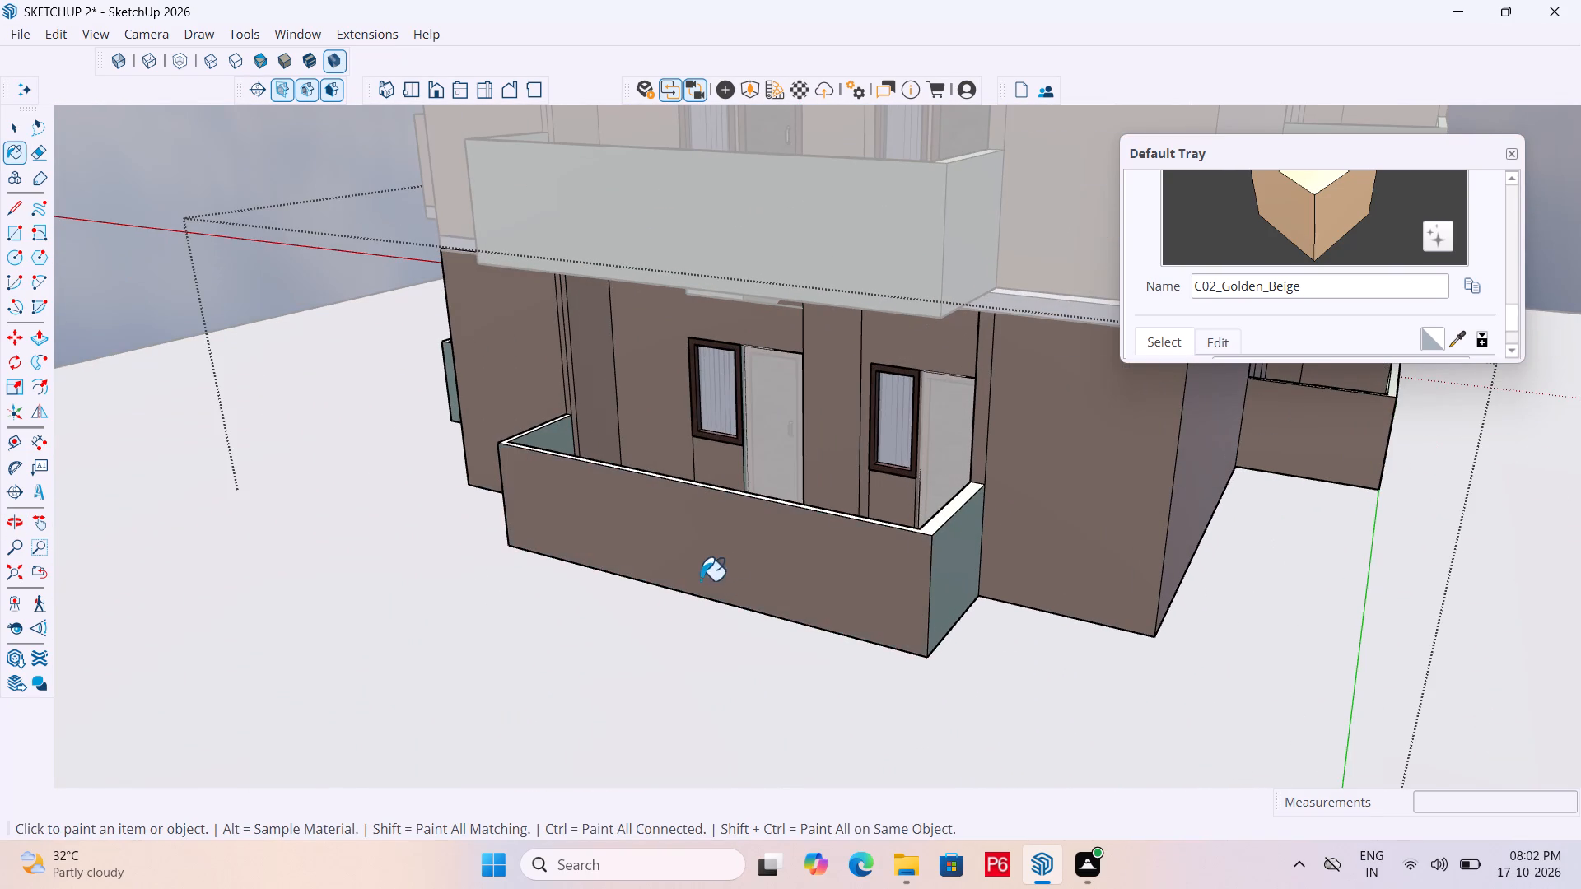
pyautogui.moveTo(700, 580); pyautogui.dragTo(1169, 609, button='middle')
pyautogui.click(1152, 503)
pyautogui.scroll(-3, 447, 768)
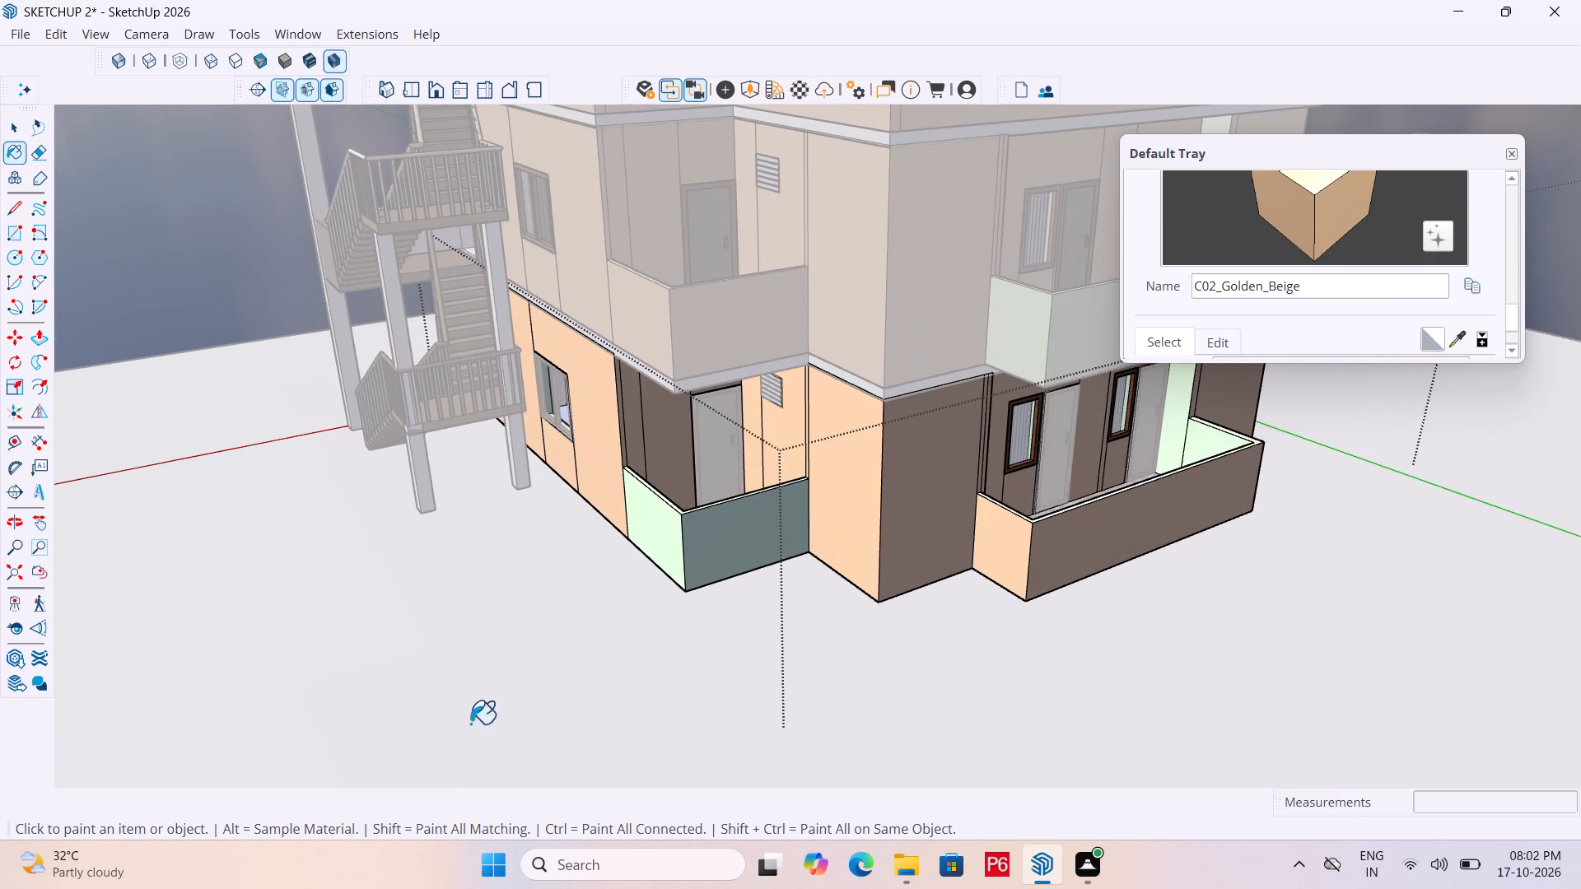
# Paint the lower rear balcony's unpainted wall strip beside the door and its inner parapet faces C02_Golden_Beige.
pyautogui.scroll(-5, 480, 535)
pyautogui.scroll(4, 587, 533)
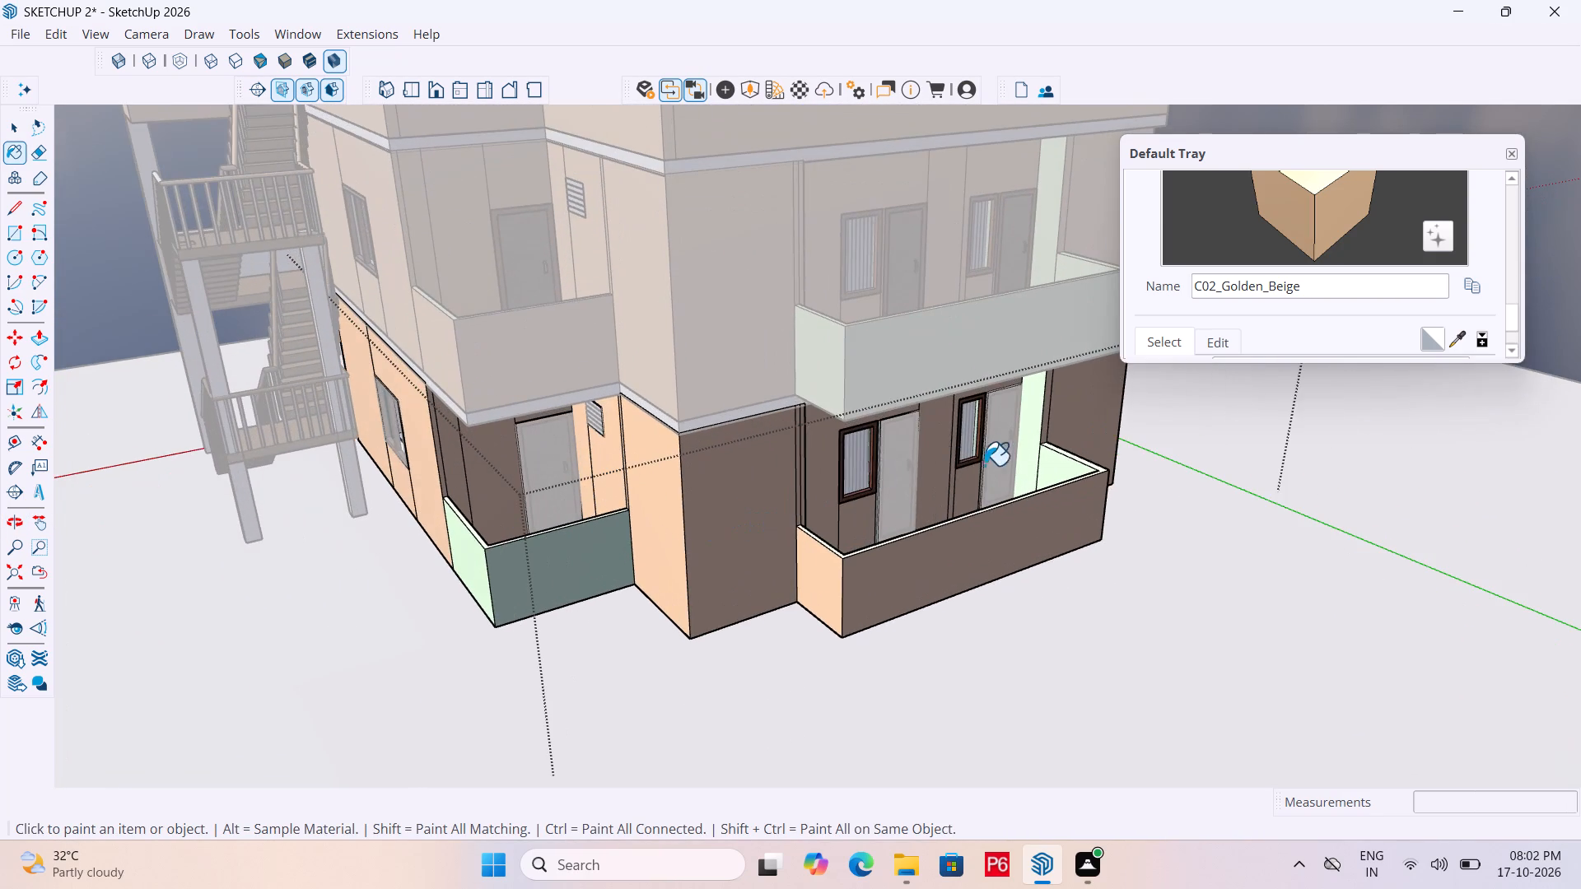
pyautogui.scroll(5, 1021, 454)
pyautogui.click(1025, 439)
pyautogui.click(1075, 479)
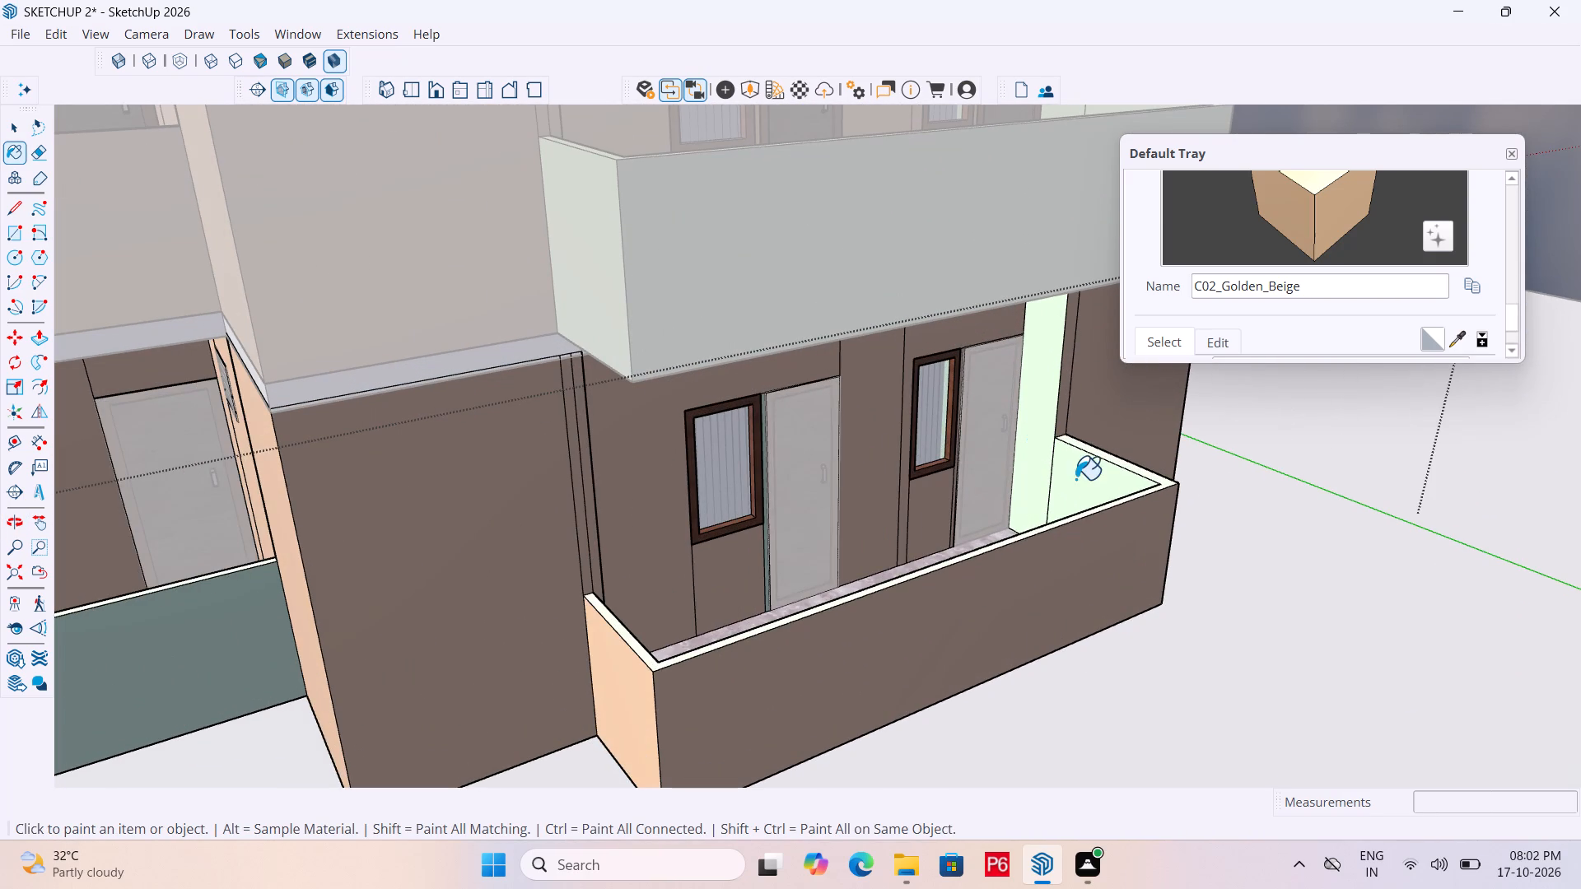
pyautogui.moveTo(814, 632); pyautogui.dragTo(0, 681, button='middle')
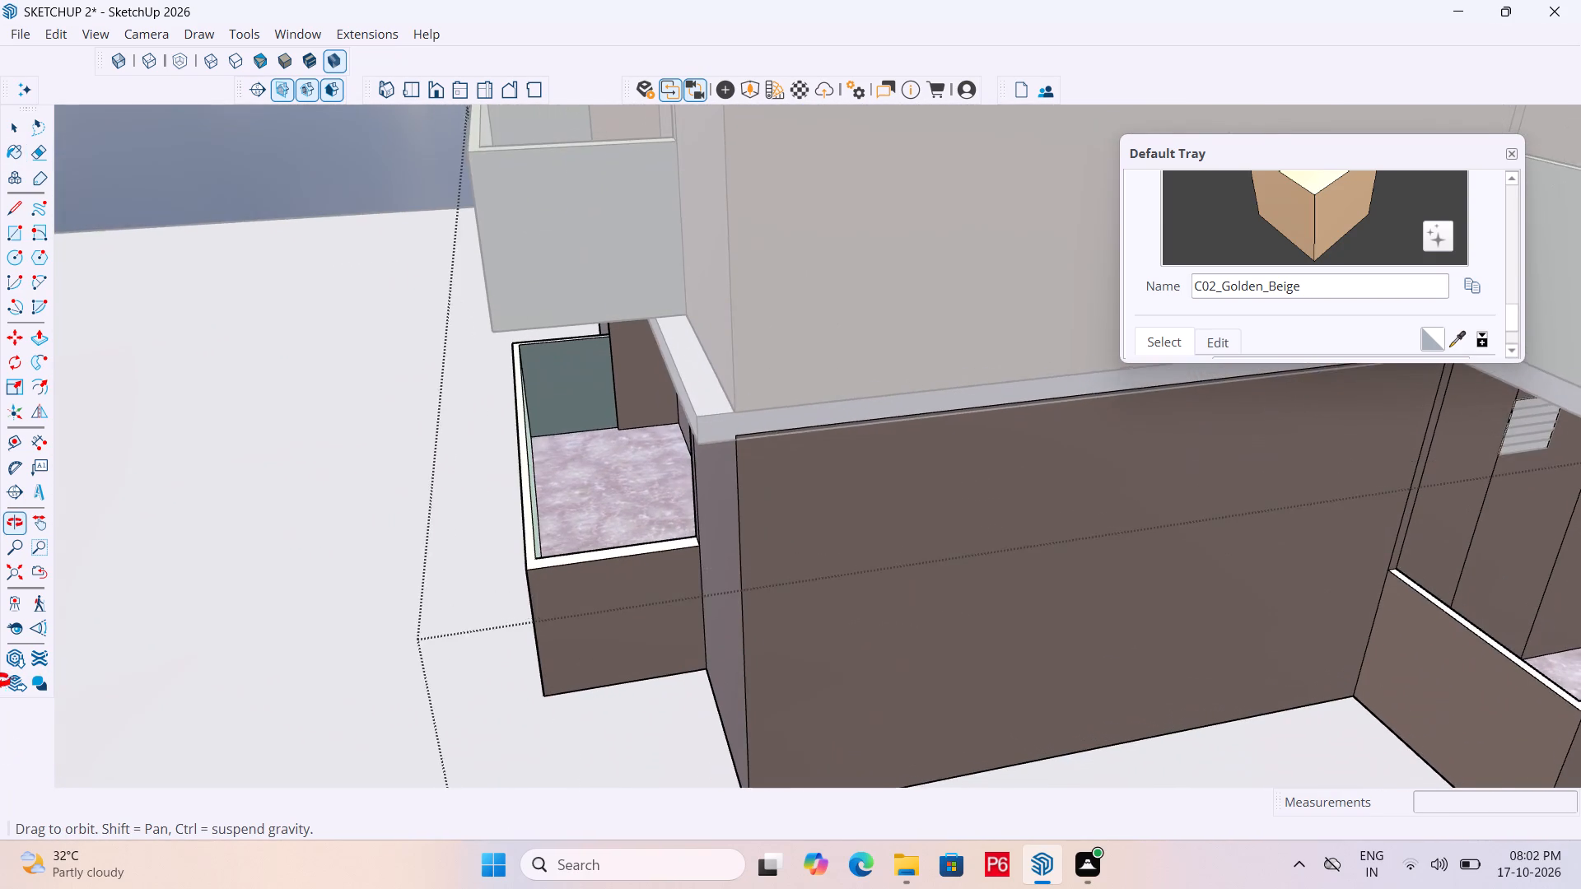
pyautogui.moveTo(0, 681); pyautogui.dragTo(25, 673, button='middle')
pyautogui.moveTo(647, 600); pyautogui.dragTo(548, 607, button='middle')
pyautogui.click(548, 430)
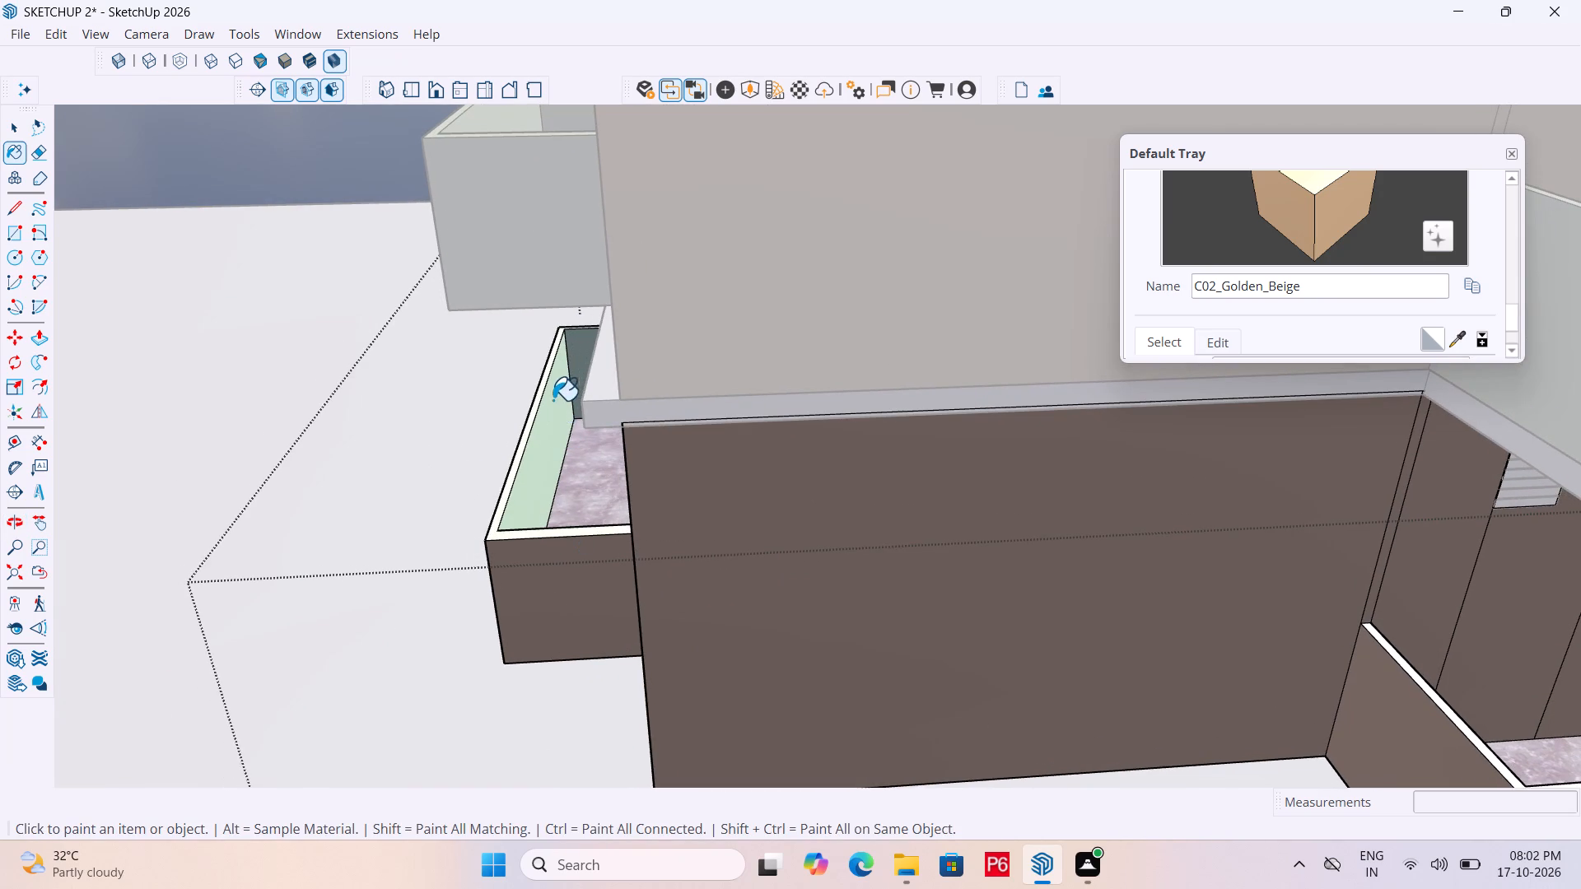
pyautogui.moveTo(551, 400); pyautogui.dragTo(613, 384, button='middle')
pyautogui.click(641, 363)
pyautogui.scroll(-5, 394, 528)
pyautogui.scroll(-4, 512, 612)
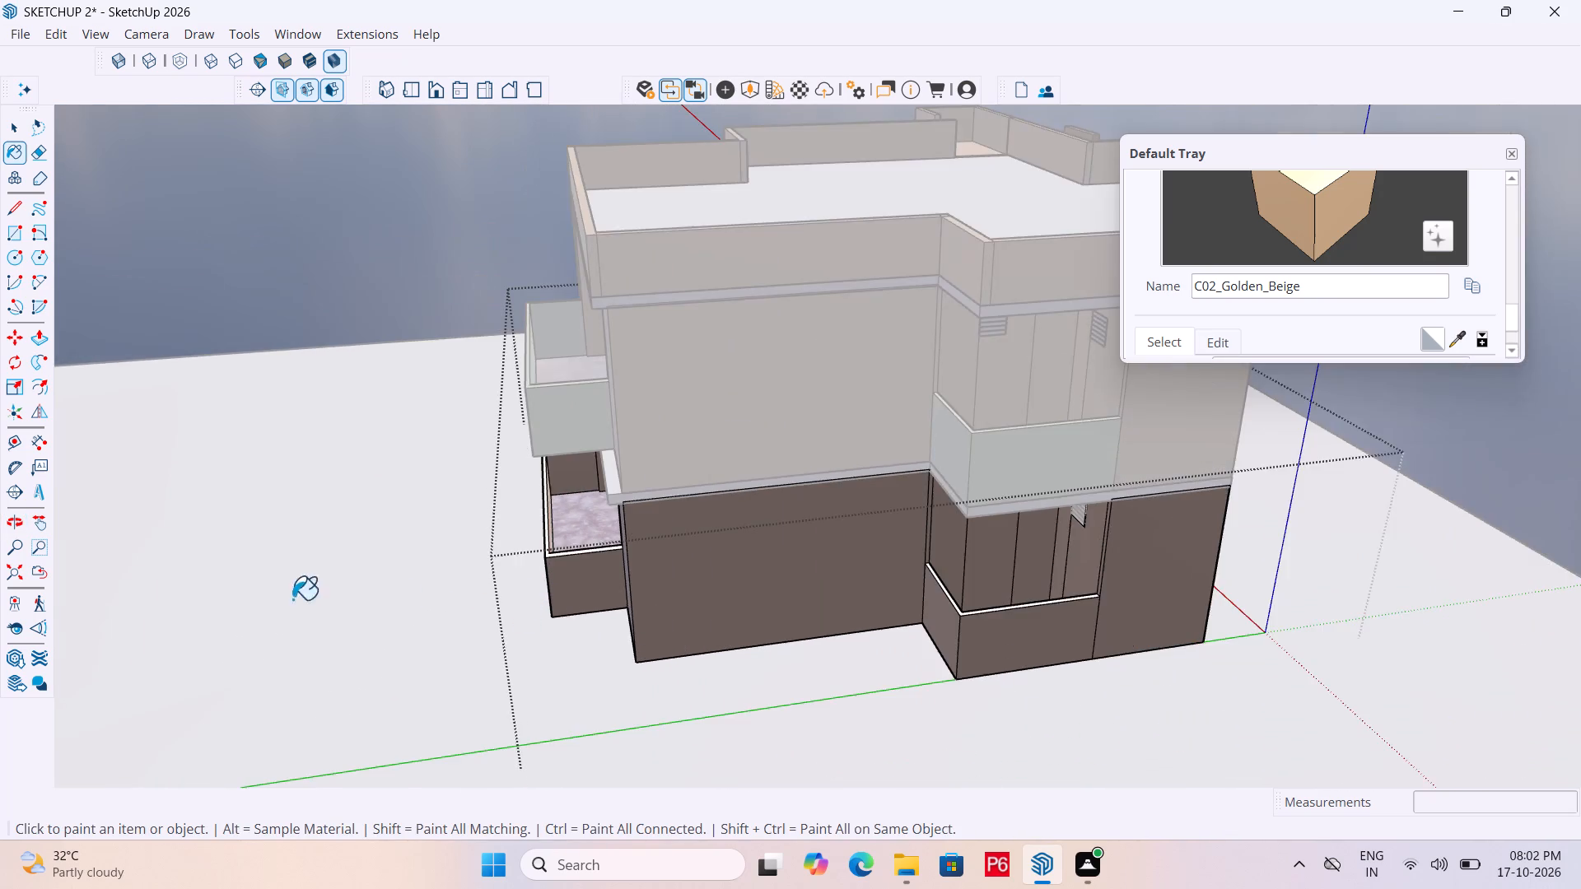
# Paint the outer and inner parapet faces of the lower corner balcony nearest the external staircase C02_Golden_Beige.
pyautogui.moveTo(294, 598); pyautogui.dragTo(1081, 657, button='middle')
pyautogui.scroll(4, 920, 507)
pyautogui.click(817, 505)
pyautogui.moveTo(738, 505); pyautogui.dragTo(749, 501)
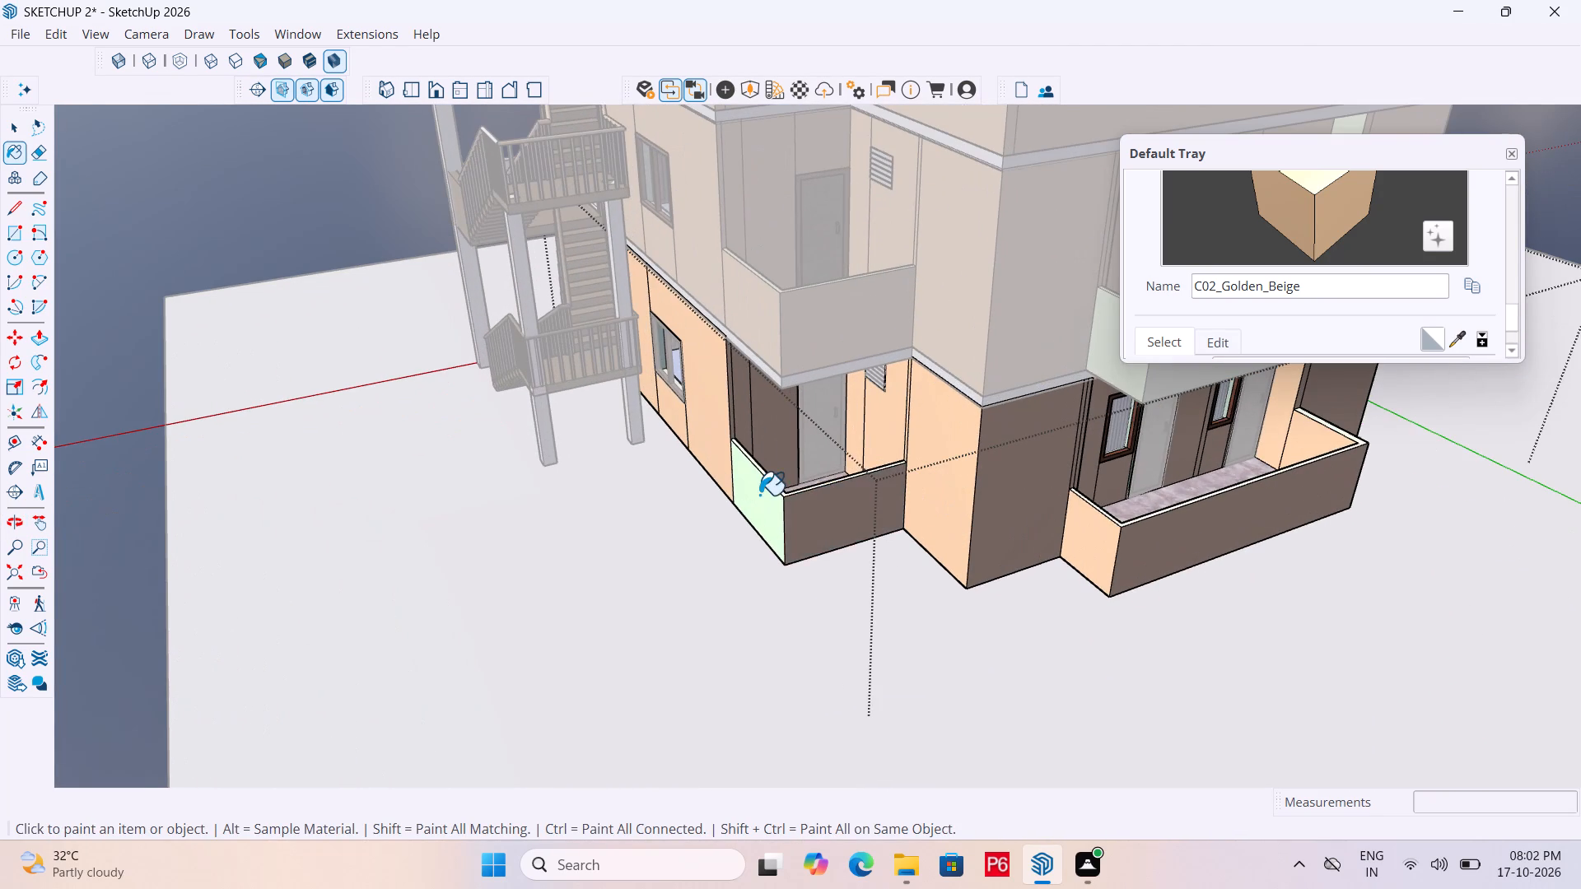
pyautogui.moveTo(772, 478); pyautogui.dragTo(683, 590, button='middle')
pyautogui.scroll(9, 679, 591)
pyautogui.moveTo(781, 537); pyautogui.dragTo(762, 538, button='middle')
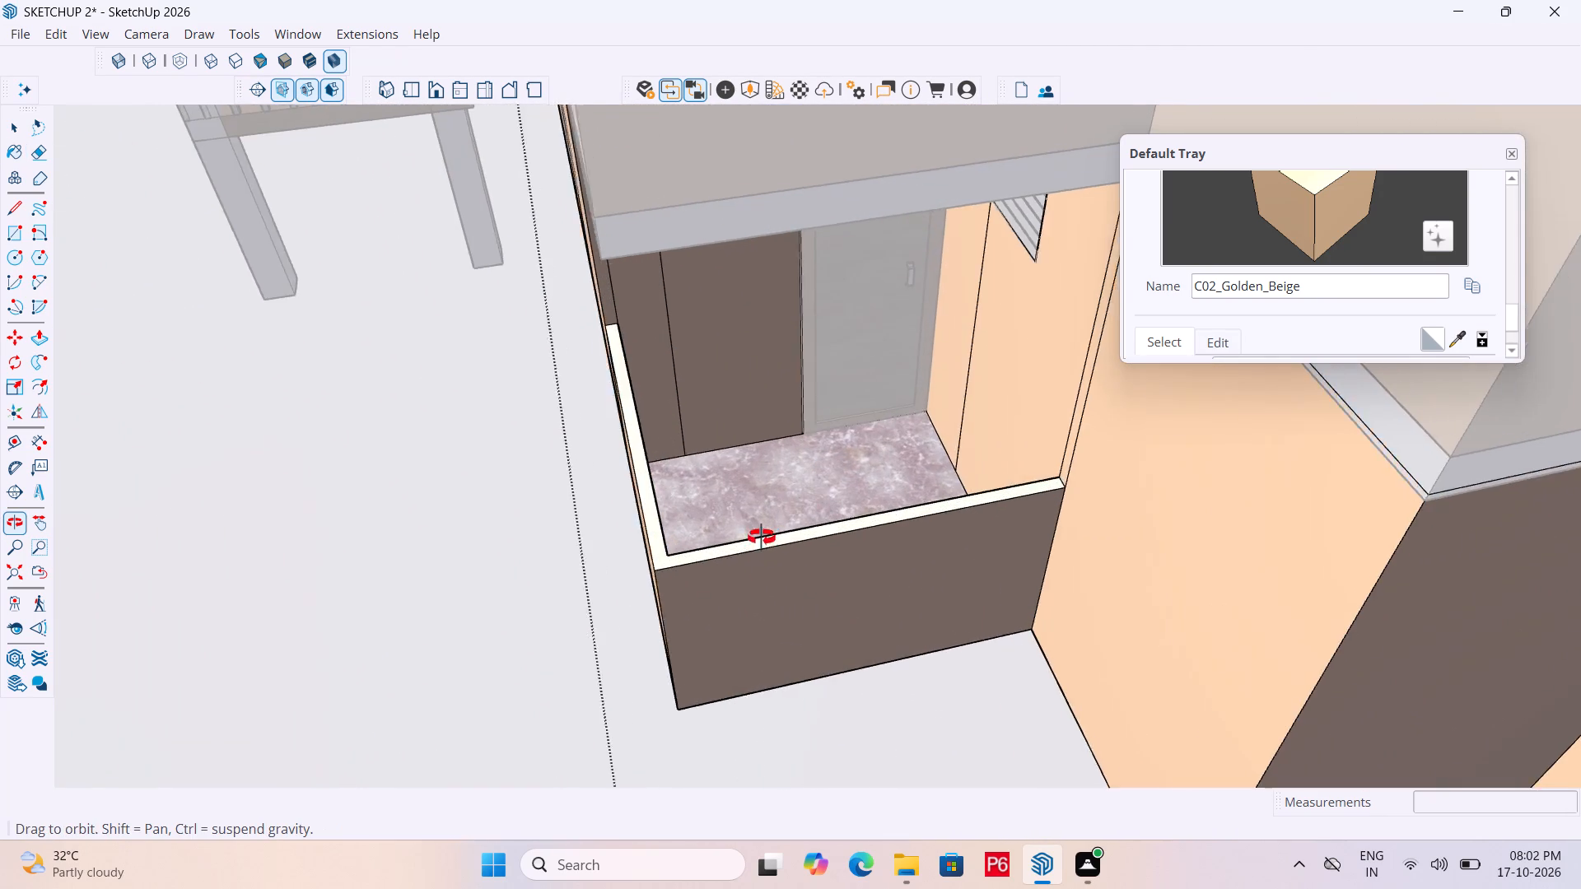
pyautogui.moveTo(762, 538); pyautogui.dragTo(686, 649, button='middle')
pyautogui.scroll(1, 686, 649)
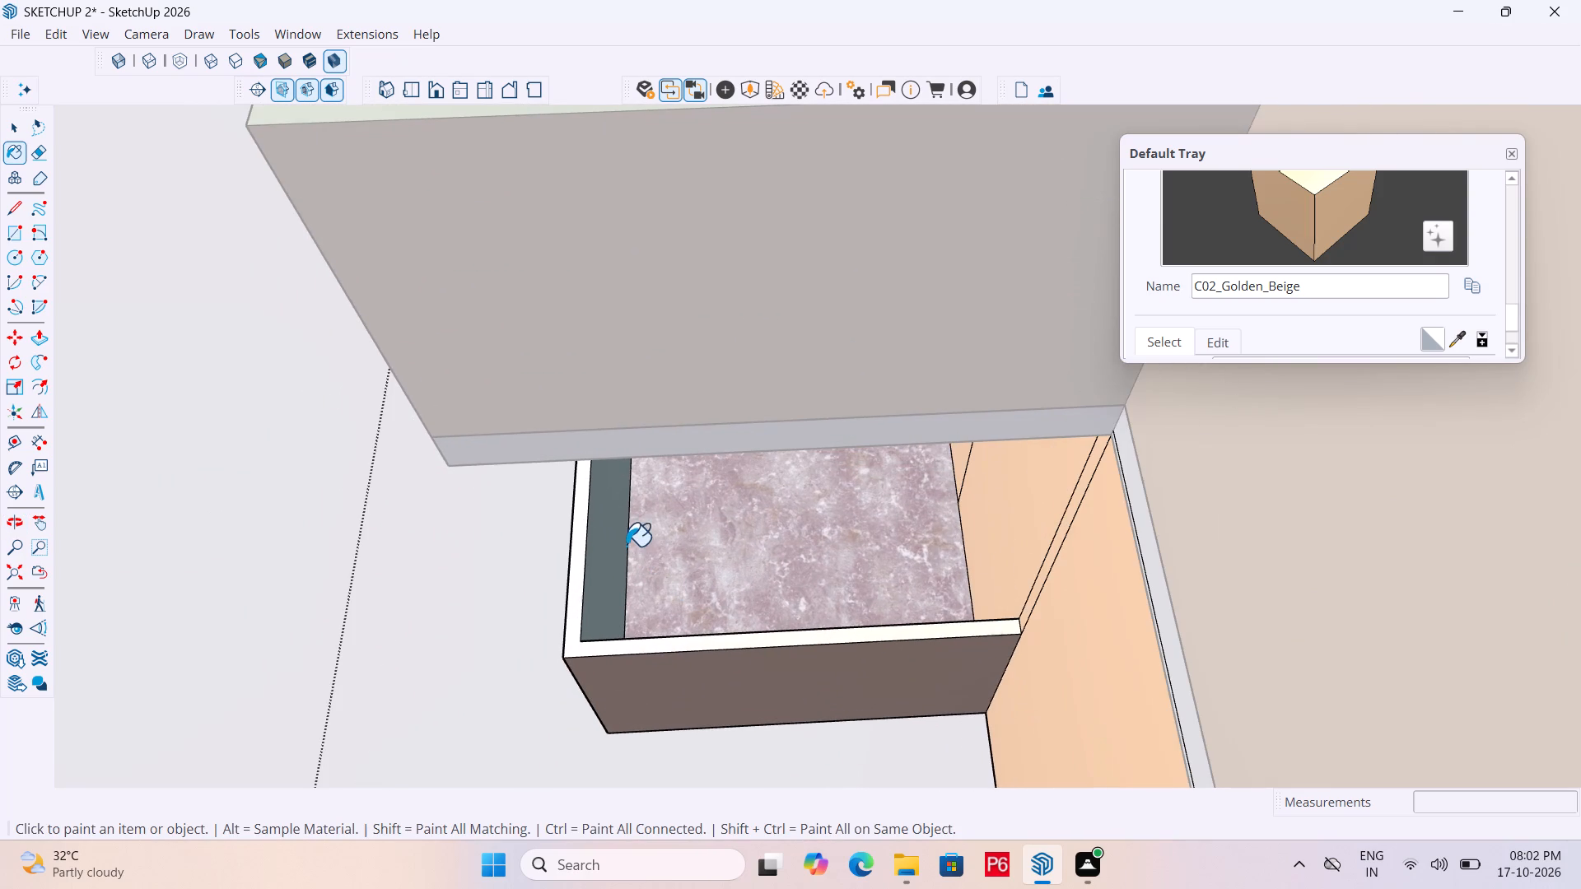
pyautogui.click(621, 545)
pyautogui.moveTo(552, 682); pyautogui.dragTo(1337, 646, button='middle')
pyautogui.click(1106, 365)
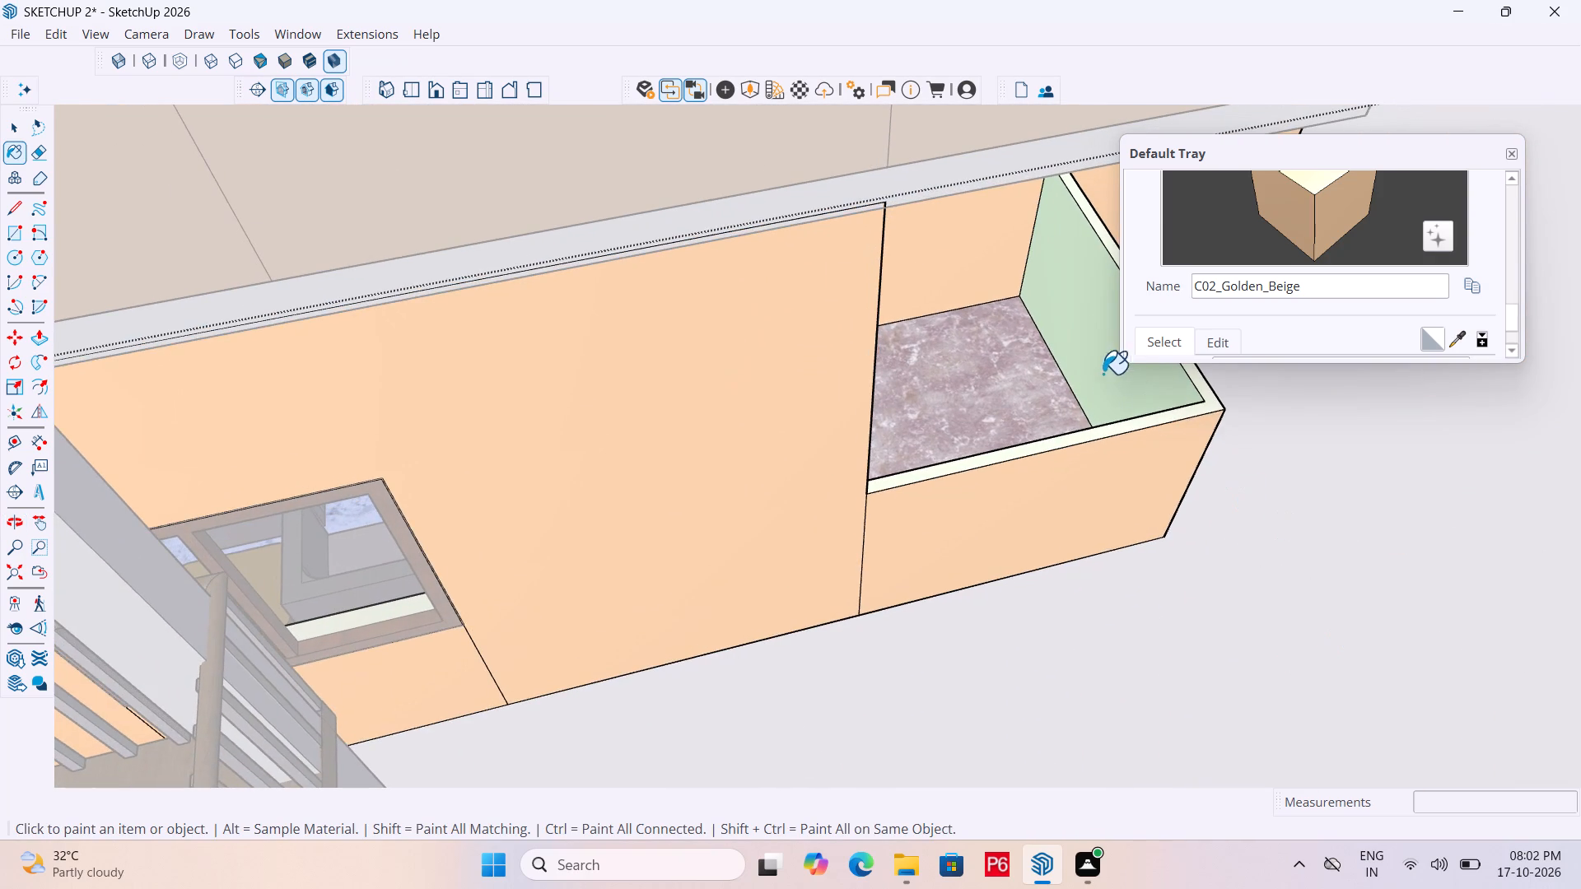
# Save the model and leave the nested ground-floor groups.
pyautogui.scroll(-5, 954, 584)
pyautogui.hotkey('ctrl', 's')
pyautogui.hotkey('ctrl', 's')
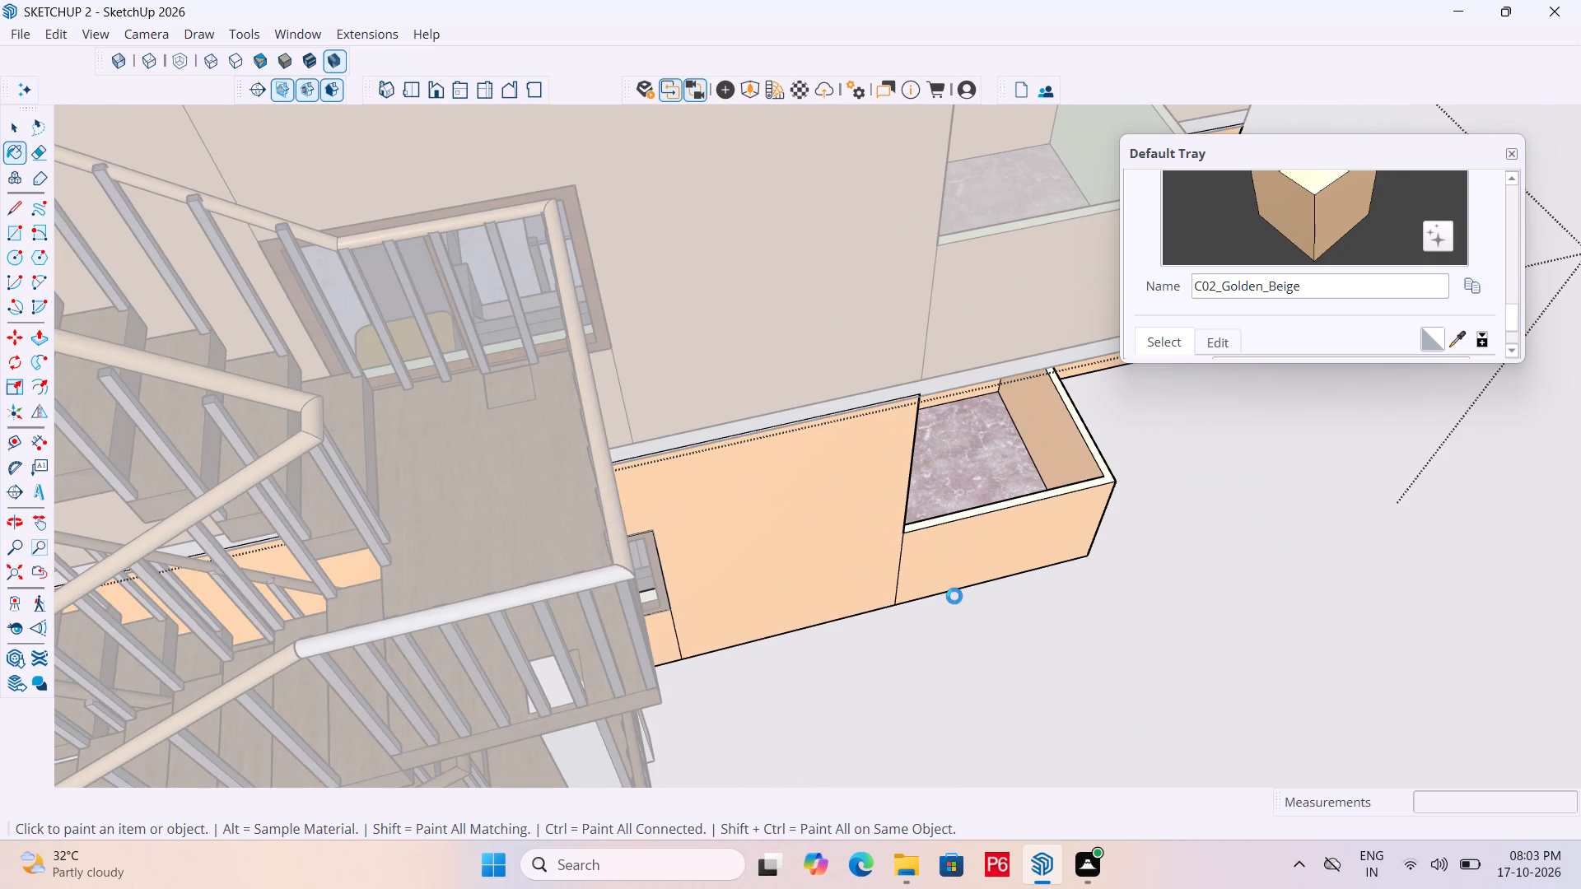
pyautogui.scroll(-11, 895, 510)
pyautogui.scroll(-4, 971, 582)
pyautogui.press('space')
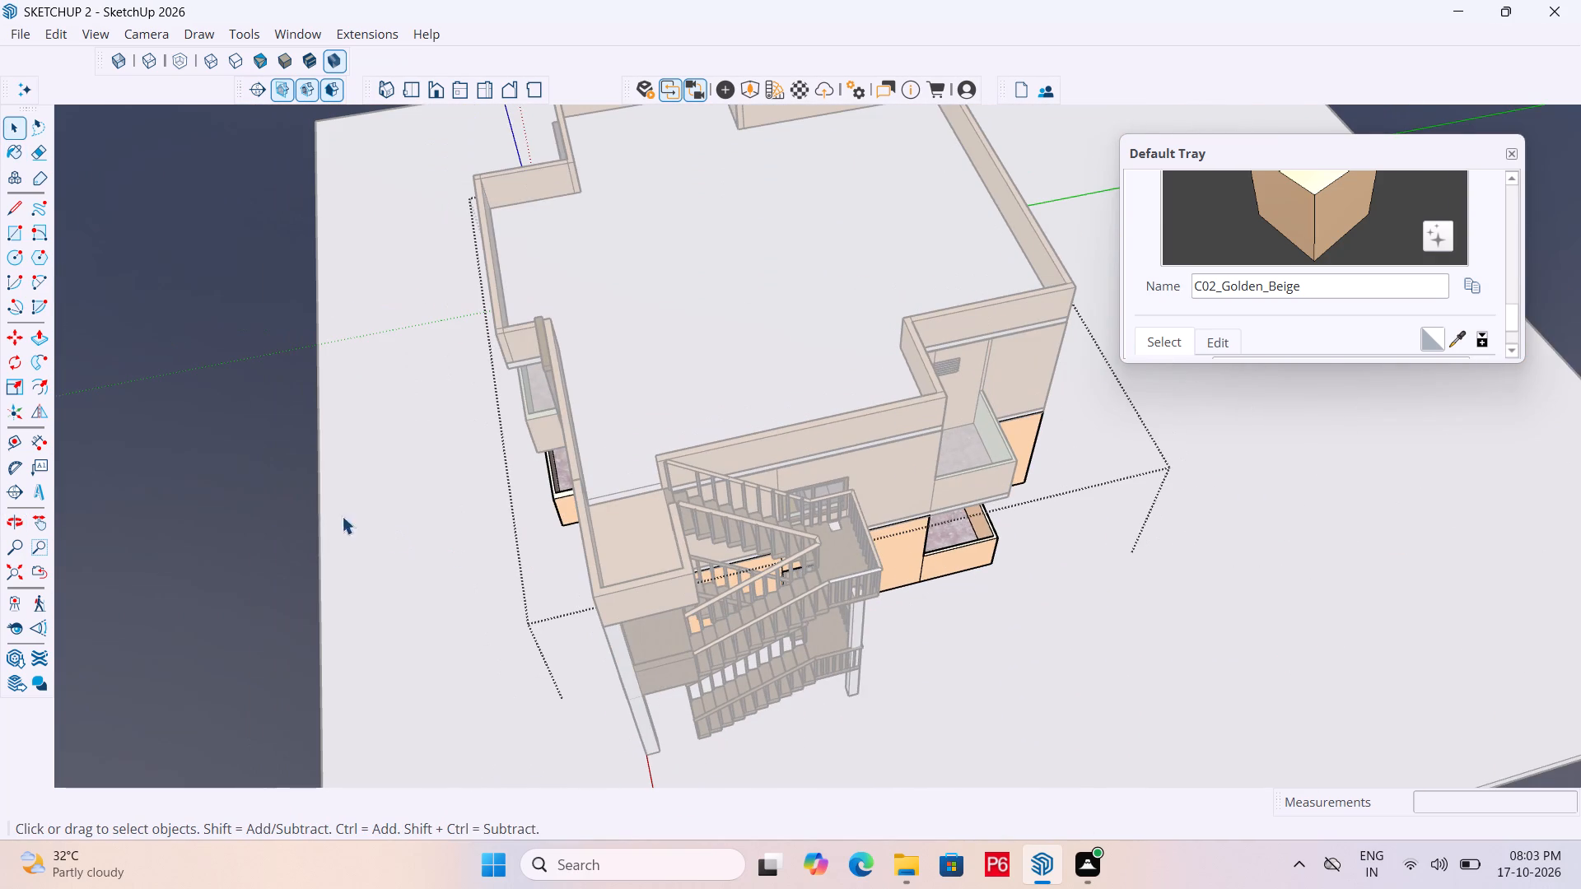
pyautogui.click(271, 505)
pyautogui.scroll(-3, 996, 442)
pyautogui.doubleClick(358, 534)
# Examine the whole building from all sides for balcony parapets that still need painting.
pyautogui.moveTo(1005, 528); pyautogui.dragTo(475, 505, button='middle')
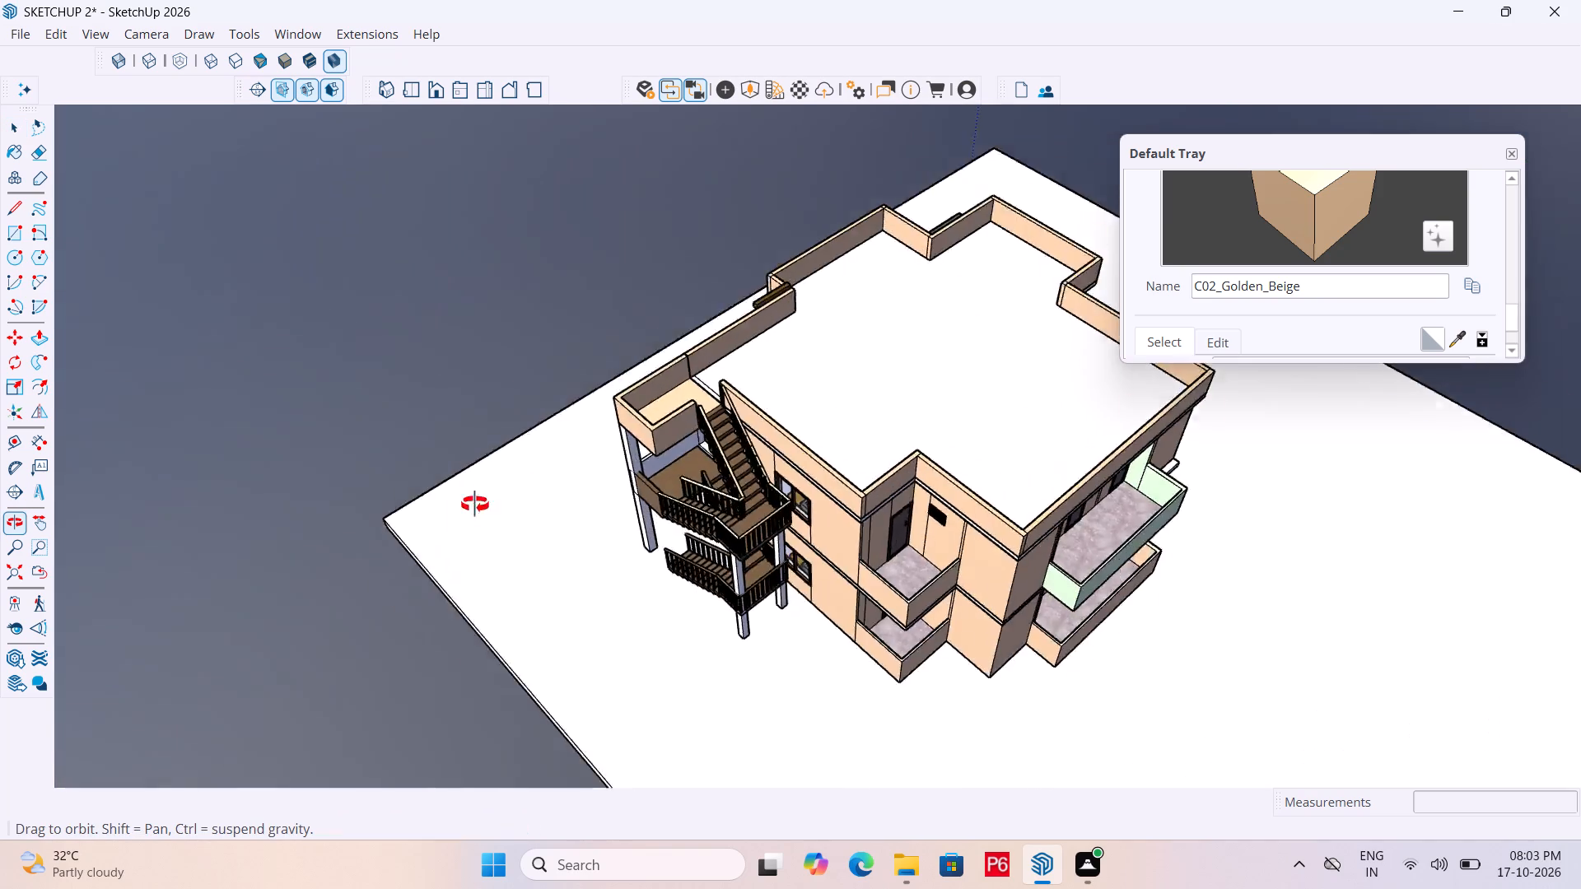
pyautogui.moveTo(475, 505); pyautogui.dragTo(550, 421, button='middle')
pyautogui.scroll(-3, 744, 477)
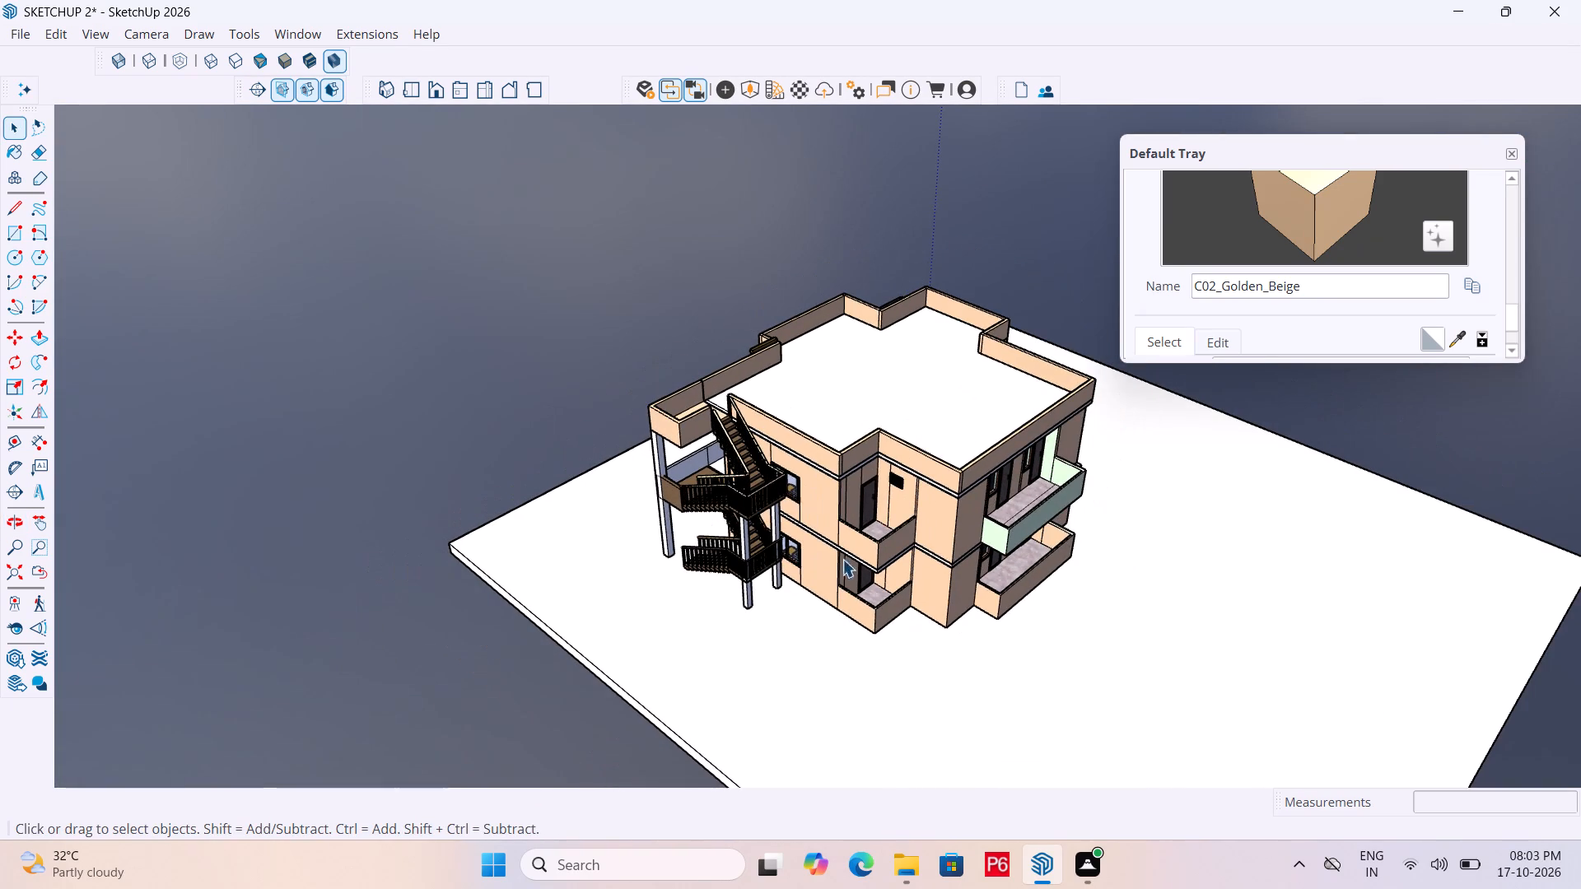
pyautogui.moveTo(666, 584); pyautogui.dragTo(1173, 473, button='middle')
pyautogui.moveTo(567, 575); pyautogui.dragTo(869, 553, button='middle')
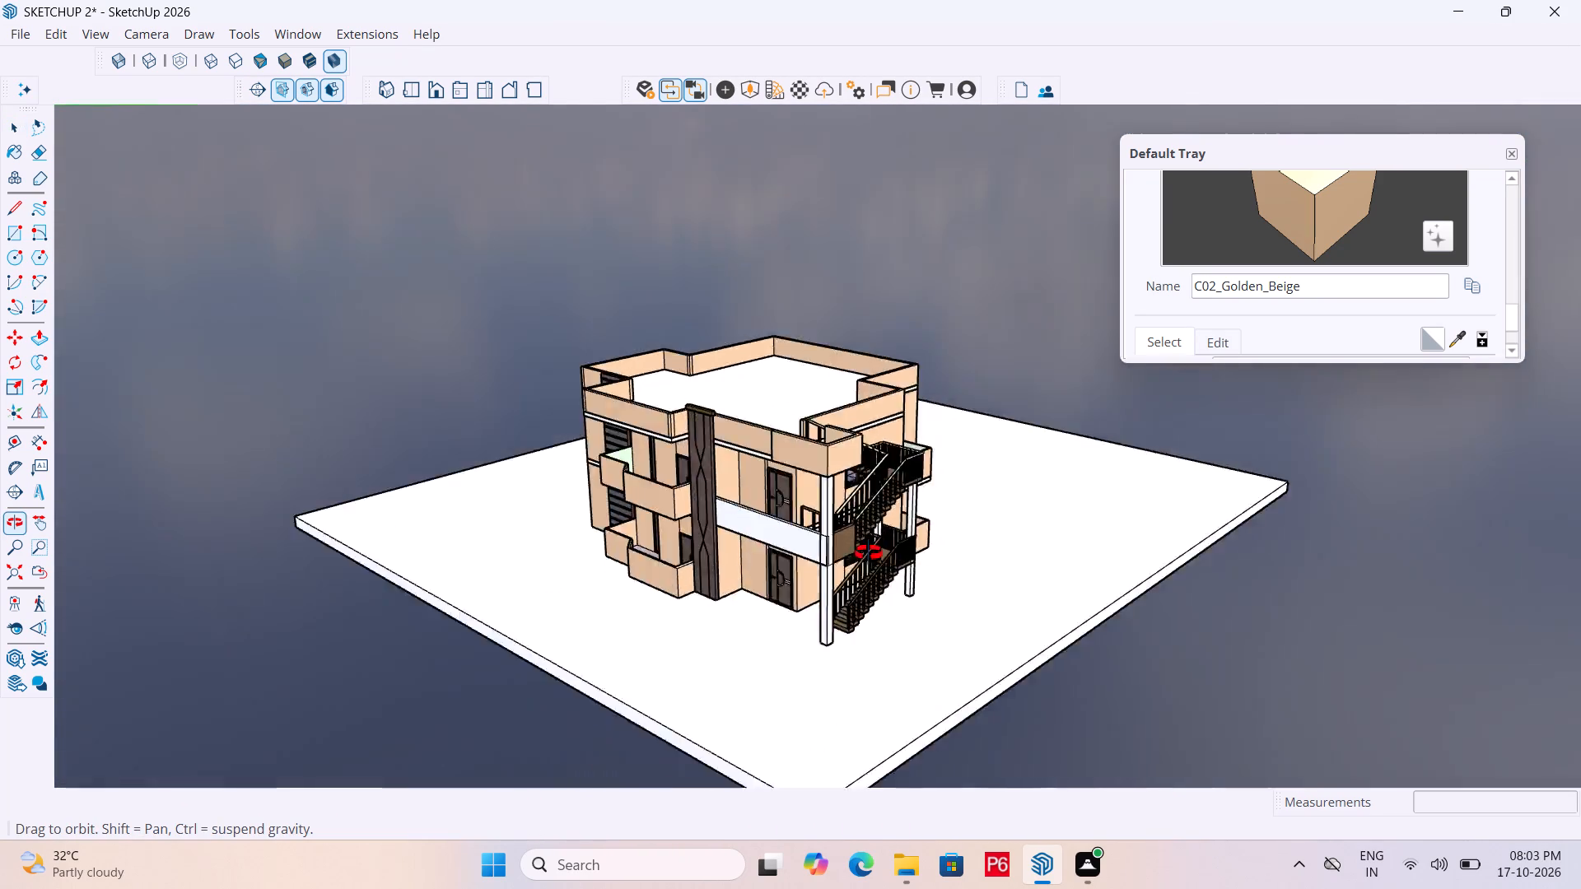
pyautogui.moveTo(869, 553); pyautogui.dragTo(1227, 514, button='middle')
pyautogui.moveTo(408, 541); pyautogui.dragTo(1005, 542, button='middle')
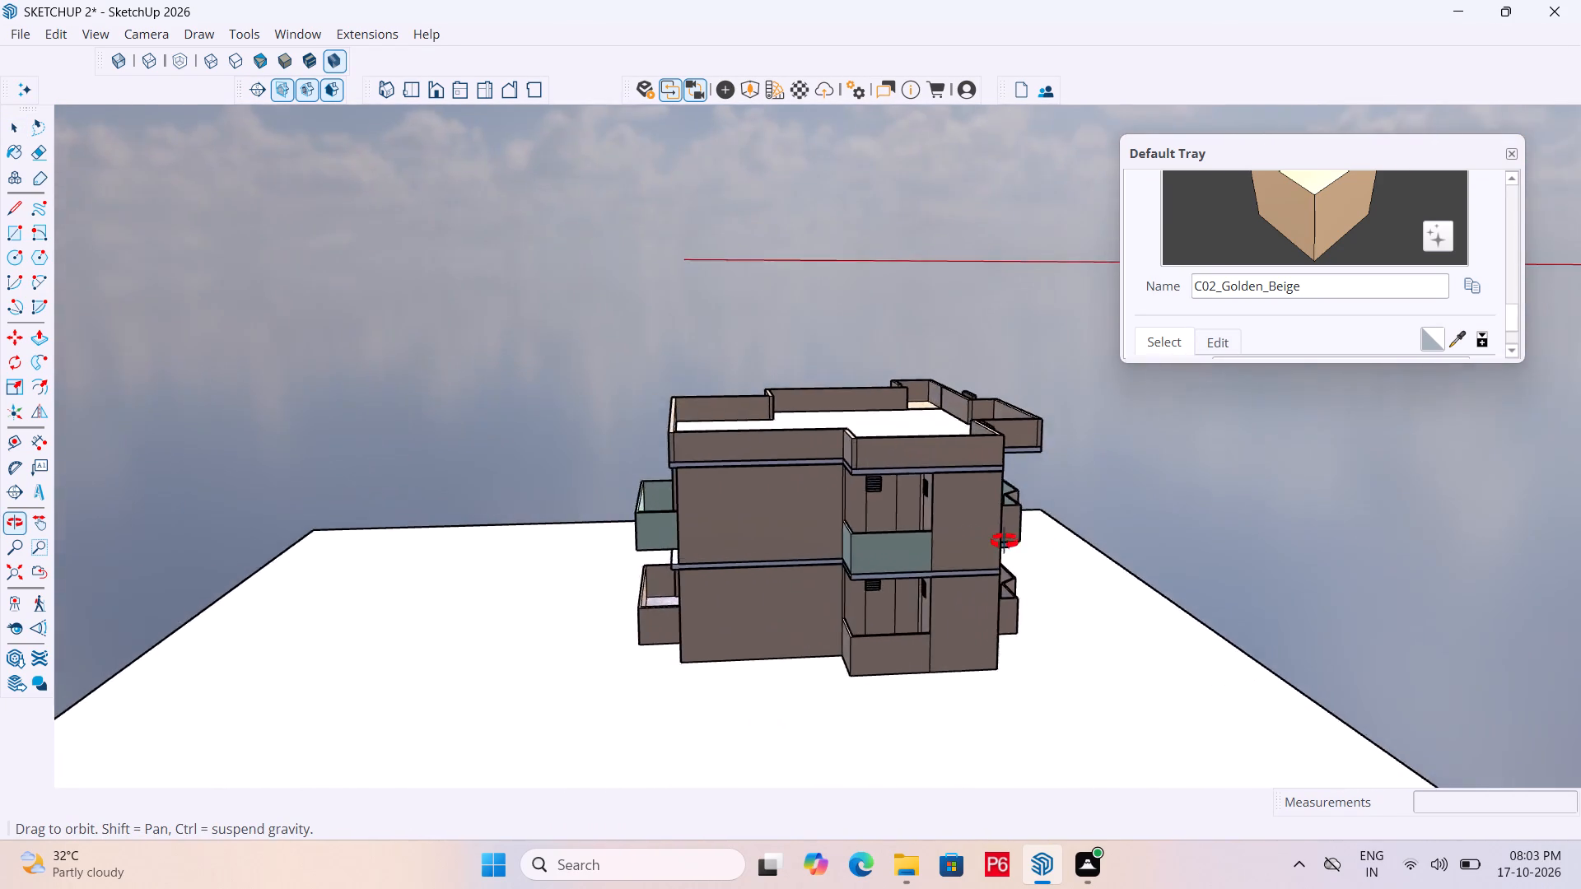
pyautogui.moveTo(1005, 542); pyautogui.dragTo(1055, 556, button='middle')
pyautogui.scroll(1, 1057, 556)
pyautogui.moveTo(738, 564); pyautogui.dragTo(901, 578, button='middle')
pyautogui.scroll(1, 1112, 545)
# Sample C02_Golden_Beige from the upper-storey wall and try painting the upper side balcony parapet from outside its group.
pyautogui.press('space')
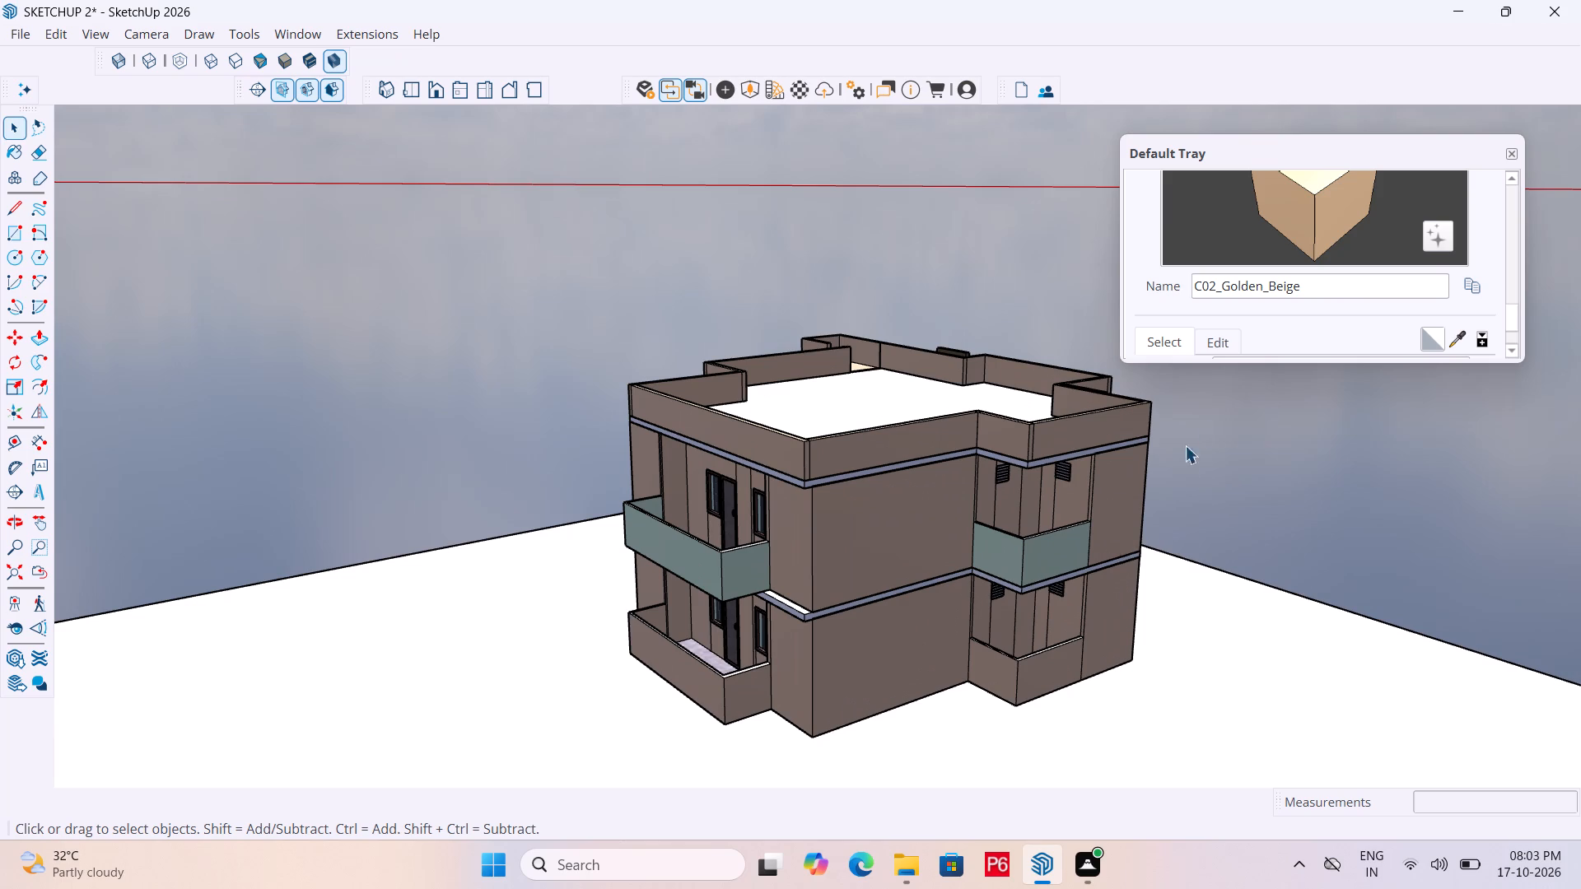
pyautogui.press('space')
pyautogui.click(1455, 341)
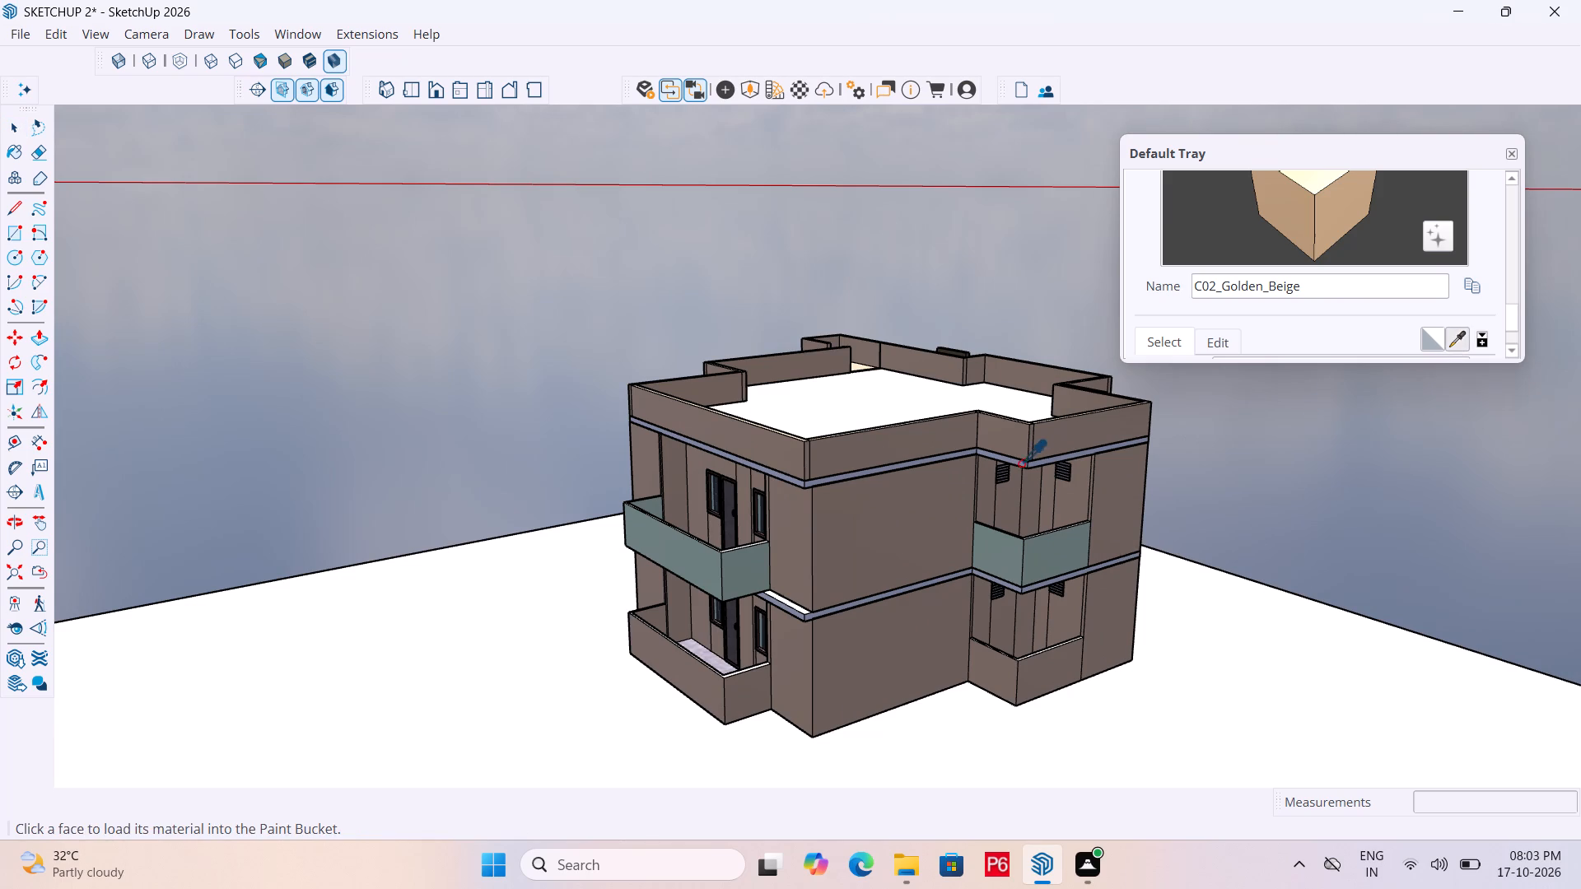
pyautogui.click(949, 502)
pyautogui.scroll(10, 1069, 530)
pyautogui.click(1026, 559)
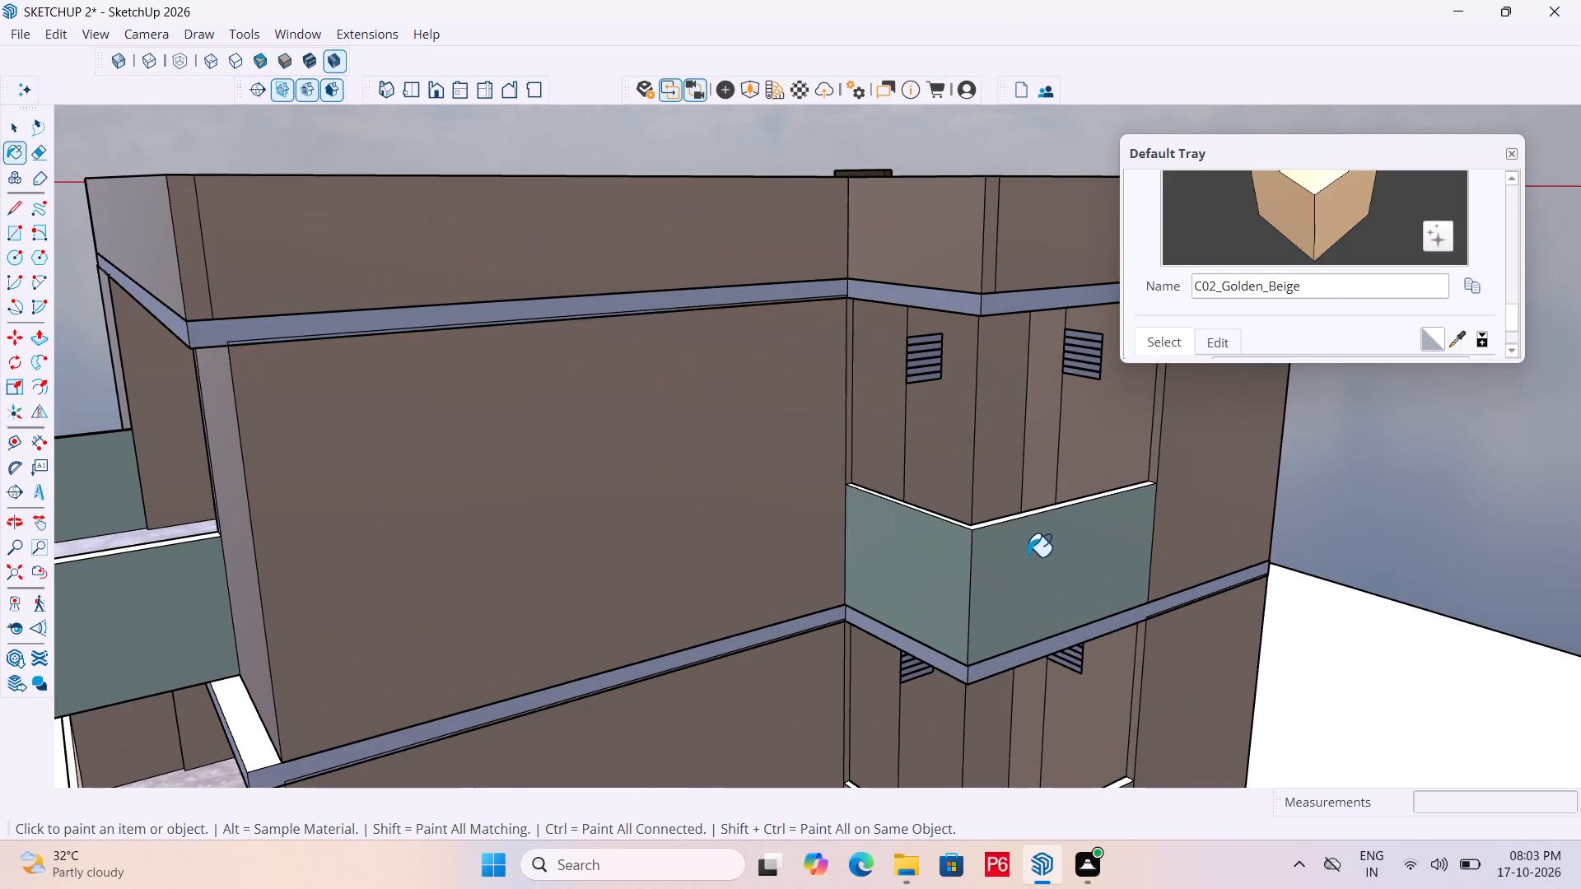
# Inside the upper-storey wall group, sample C02_Golden_Beige and paint the upper side balcony parapet's outer faces and inner end face.
pyautogui.press('space')
pyautogui.doubleClick(1029, 544)
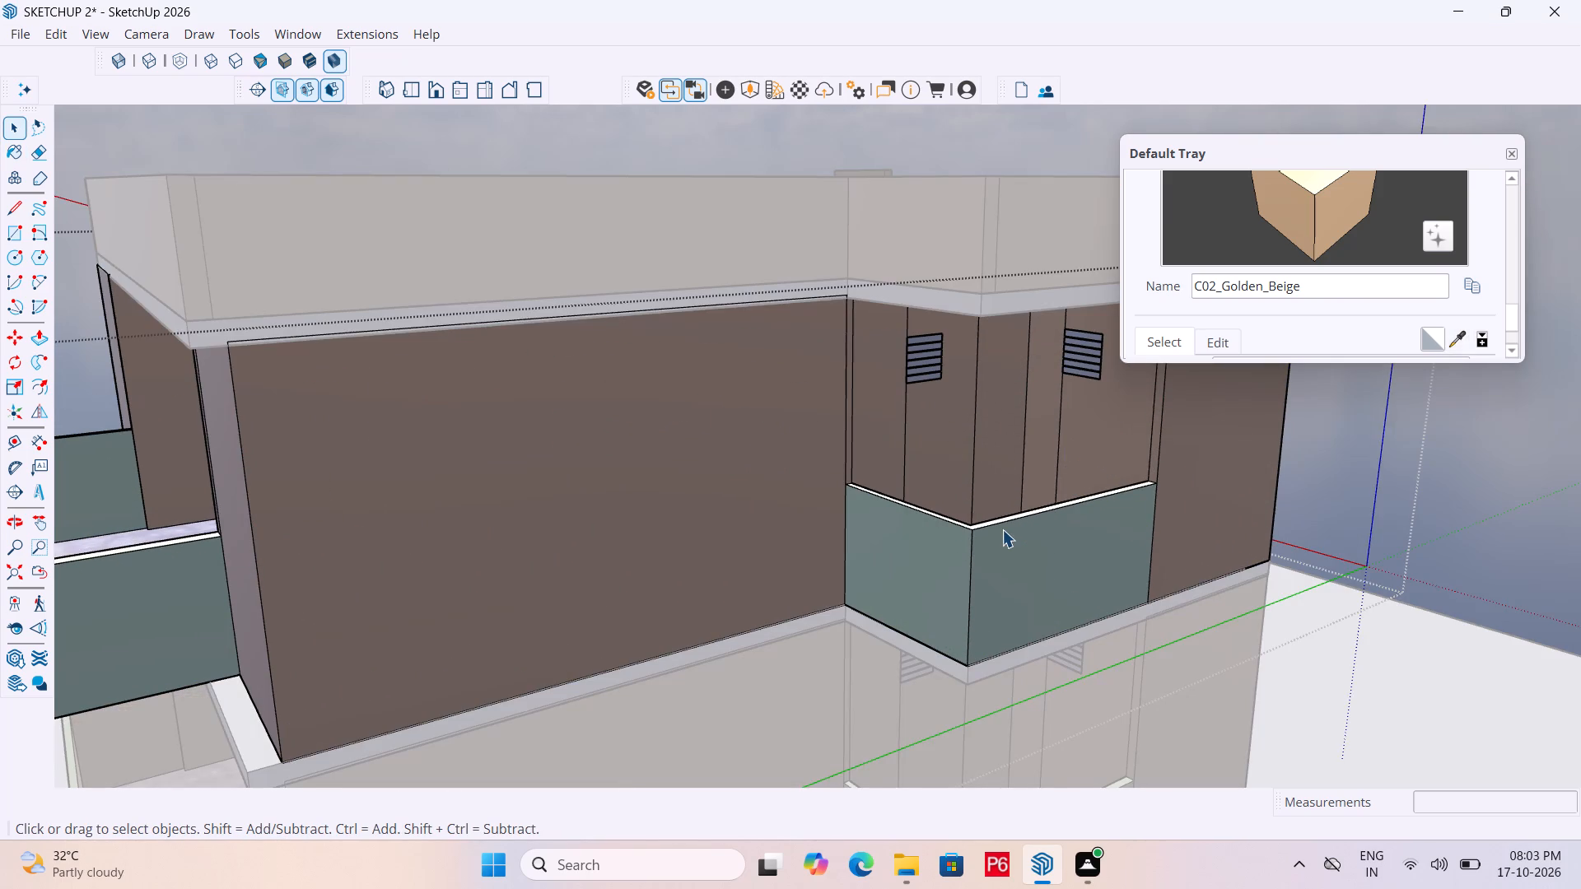
pyautogui.doubleClick(1002, 529)
pyautogui.click(995, 553)
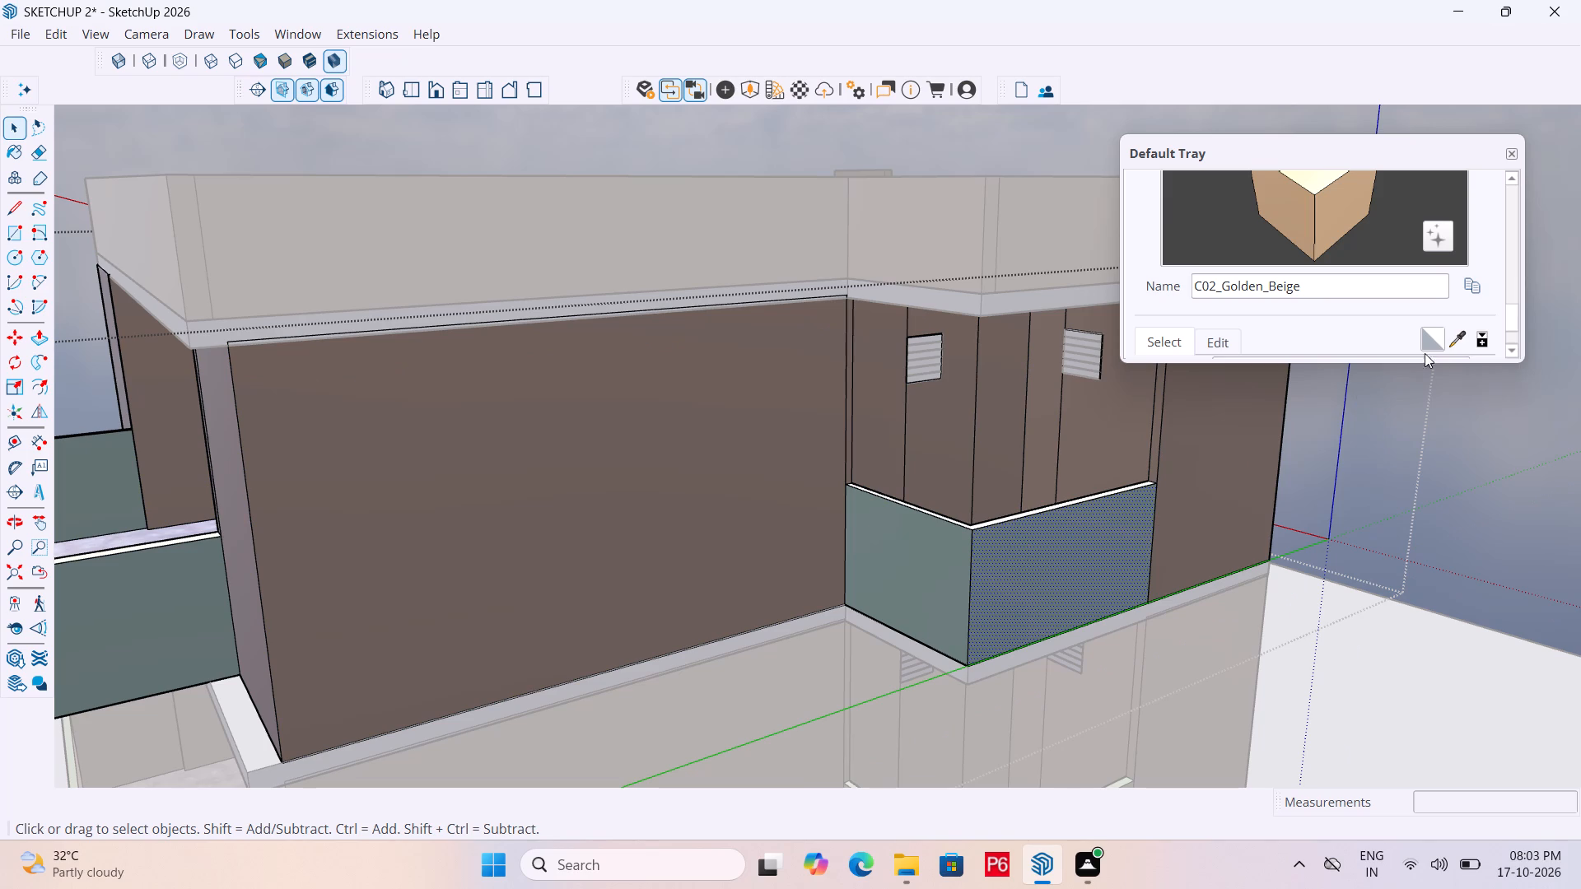
pyautogui.click(1458, 337)
pyautogui.click(794, 485)
pyautogui.moveTo(794, 485); pyautogui.dragTo(801, 482)
pyautogui.moveTo(1083, 533); pyautogui.dragTo(1075, 533)
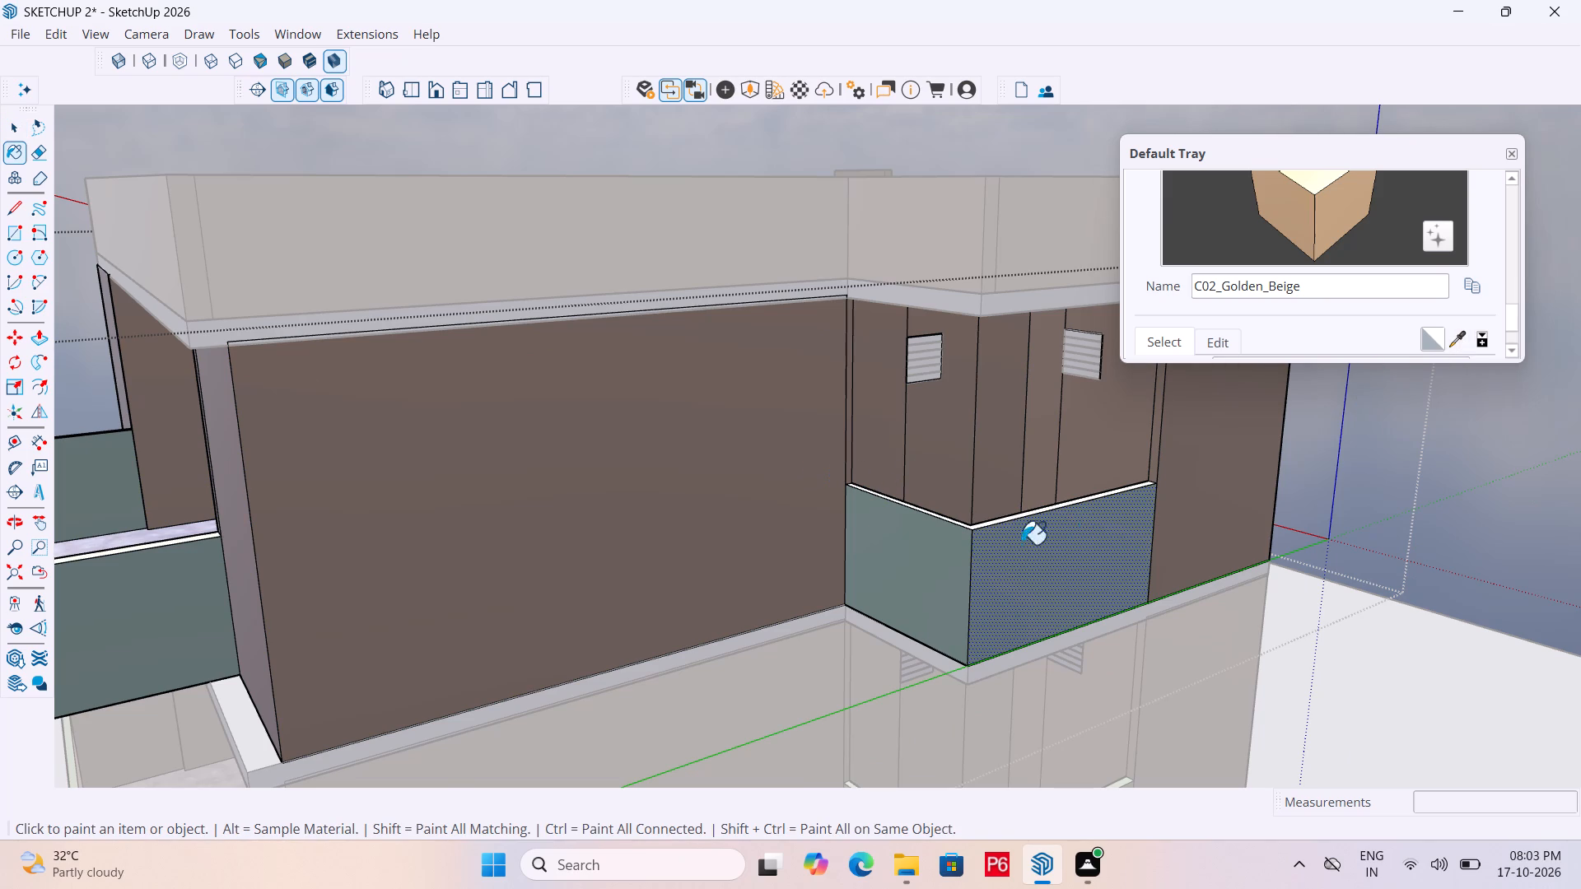
pyautogui.moveTo(912, 559); pyautogui.dragTo(919, 556)
pyautogui.moveTo(1111, 493); pyautogui.dragTo(557, 627, button='middle')
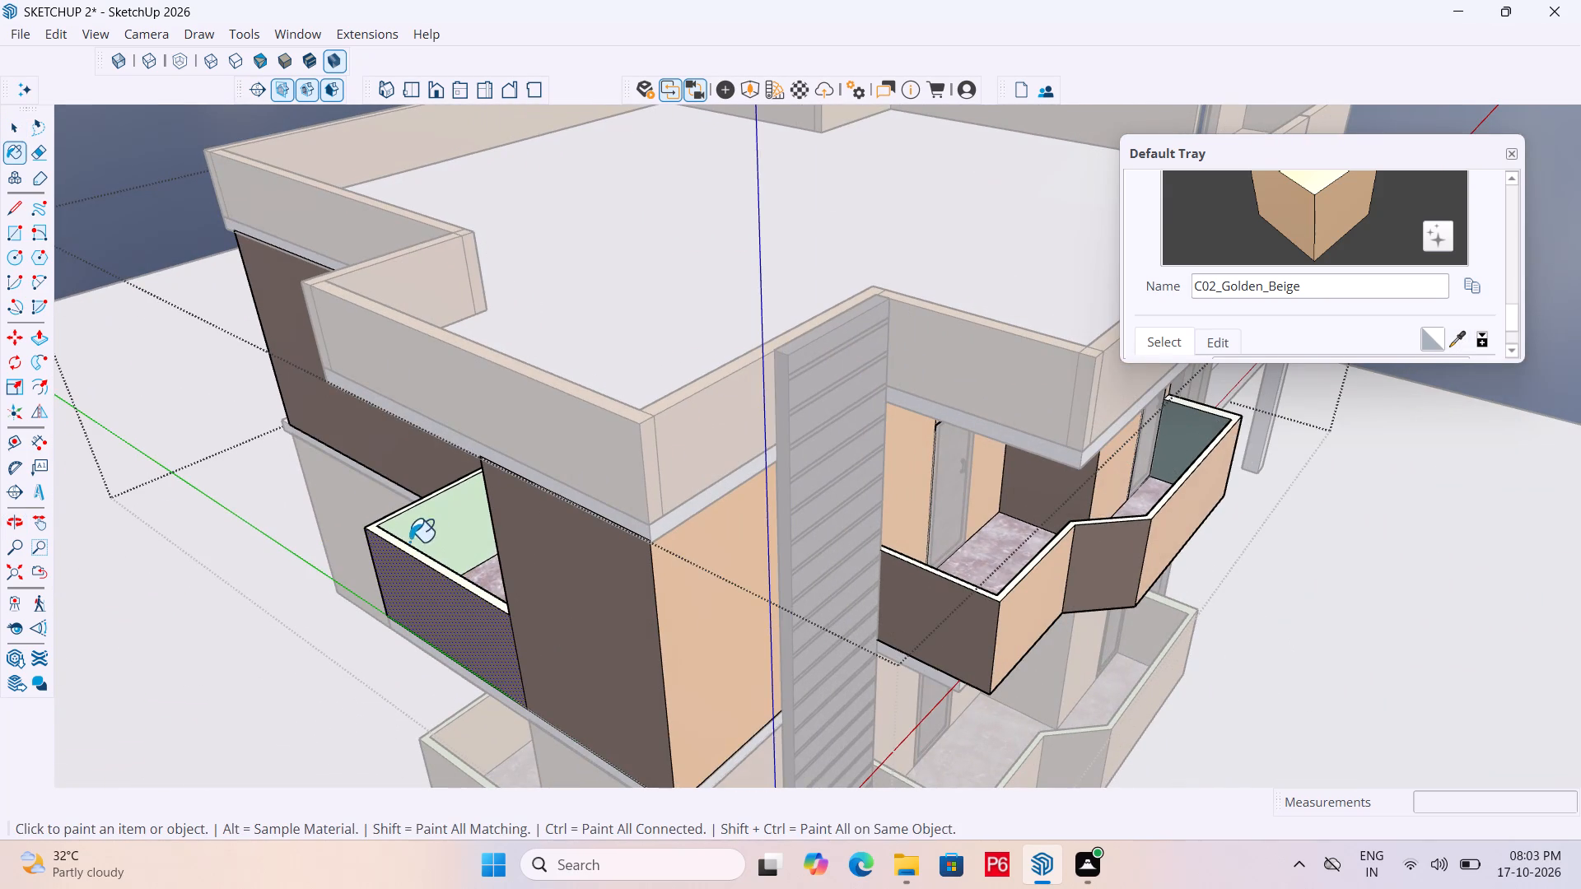
pyautogui.click(443, 524)
# Paint the outer faces and inner end face of the long upper balcony's parapet C02_Golden_Beige.
pyautogui.moveTo(297, 594); pyautogui.dragTo(937, 640, button='middle')
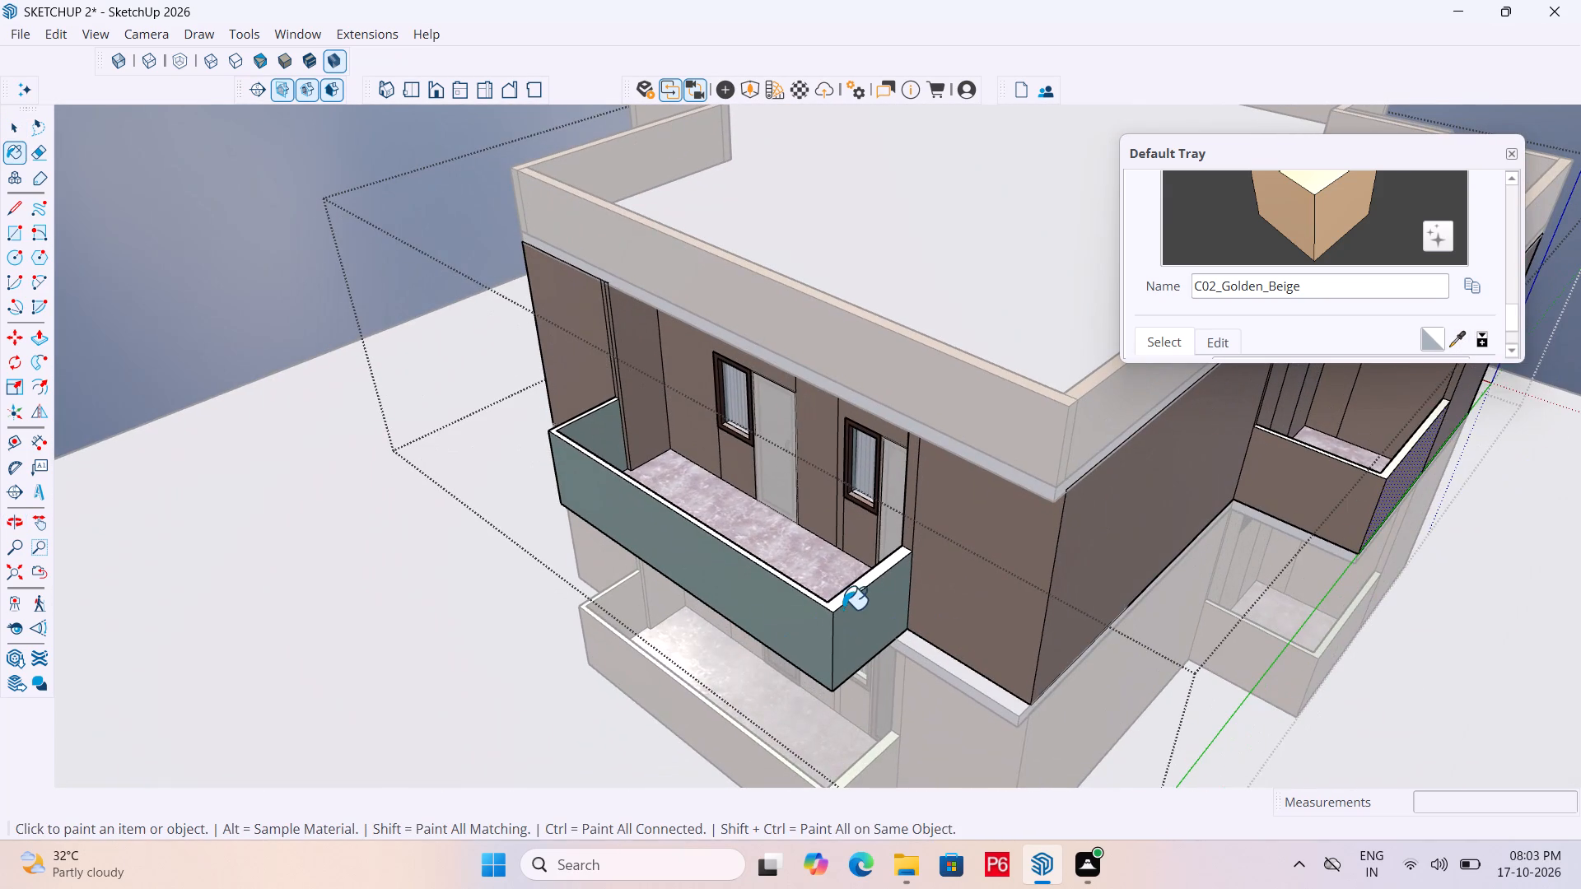
pyautogui.click(852, 616)
pyautogui.moveTo(806, 618); pyautogui.dragTo(809, 610)
pyautogui.scroll(5, 787, 562)
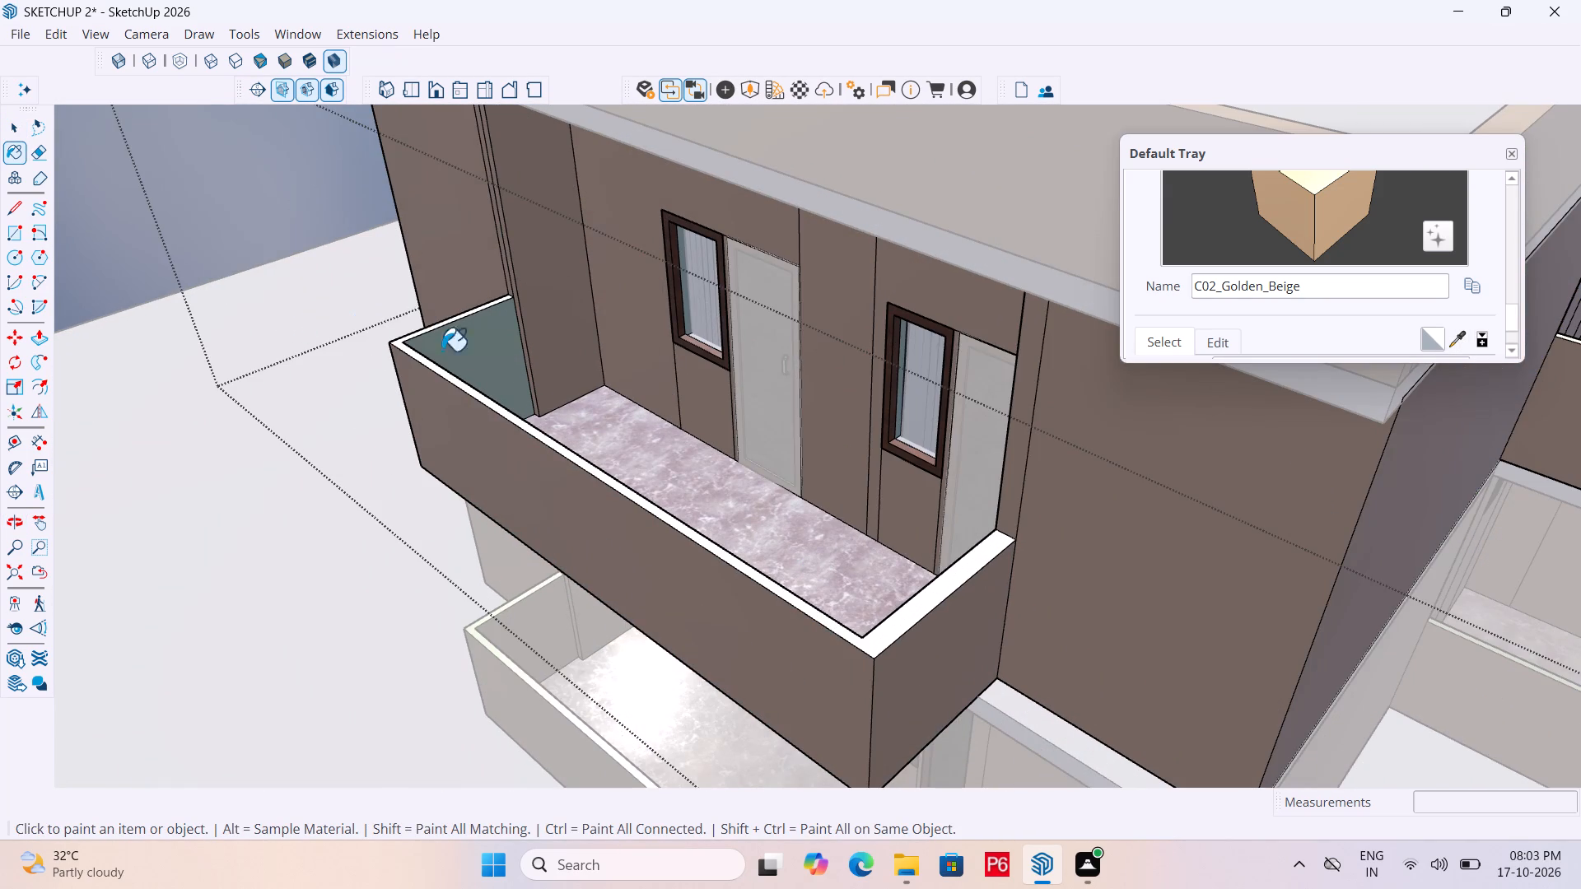
pyautogui.click(444, 351)
pyautogui.moveTo(375, 401); pyautogui.dragTo(959, 478, button='middle')
pyautogui.moveTo(1337, 421); pyautogui.dragTo(1319, 421)
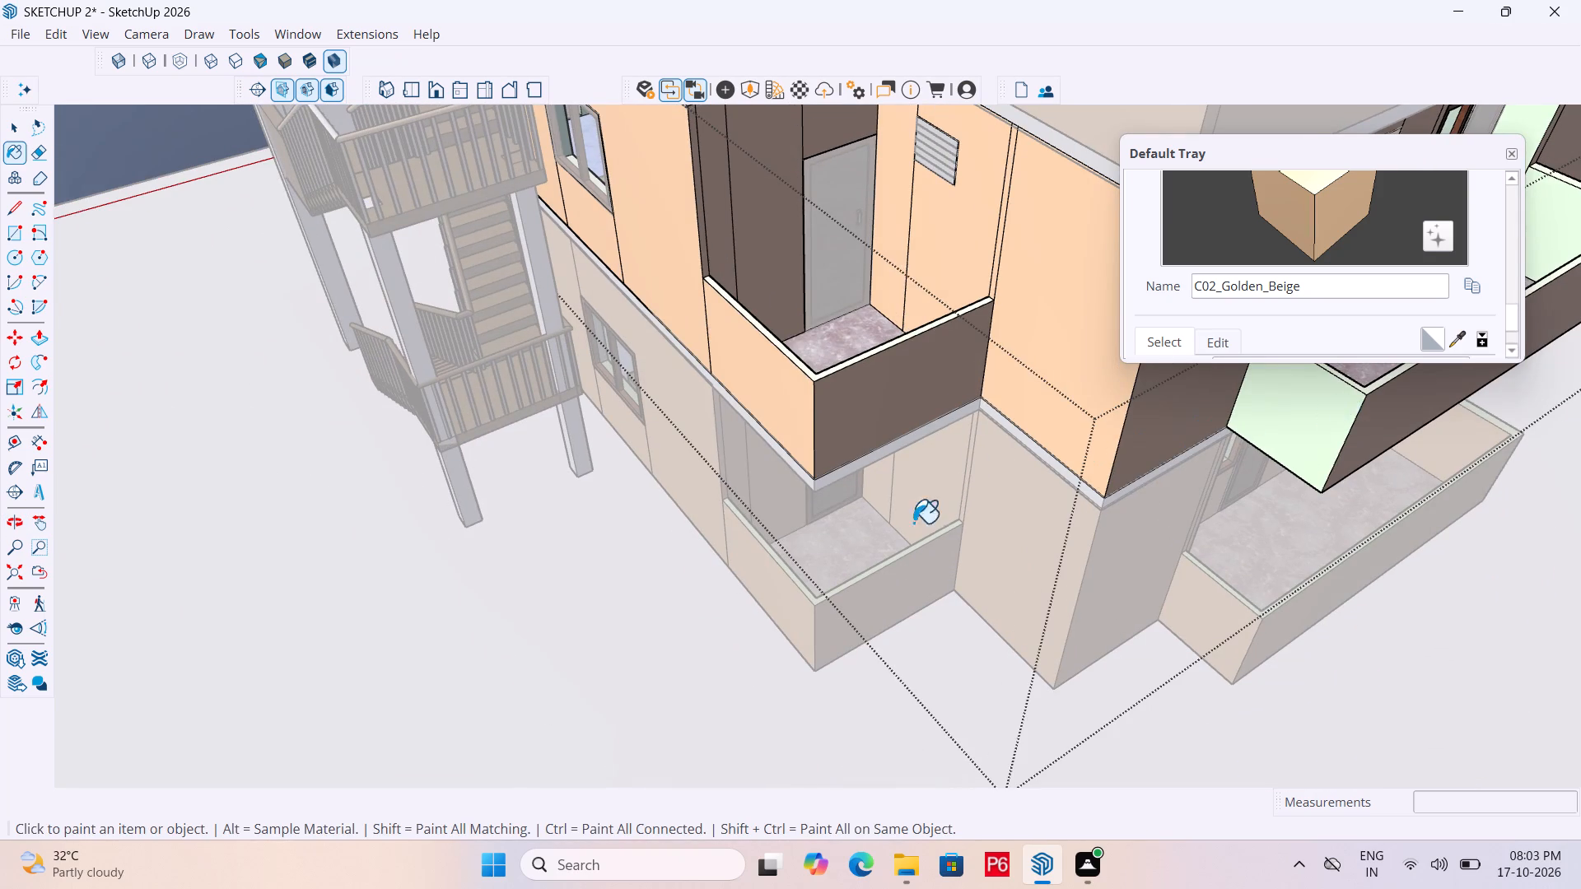
pyautogui.scroll(-5, 578, 630)
pyautogui.click(1172, 389)
# Paint the unpainted wall return at the far end of the long upper balcony C02_Golden_Beige.
pyautogui.scroll(-4, 743, 575)
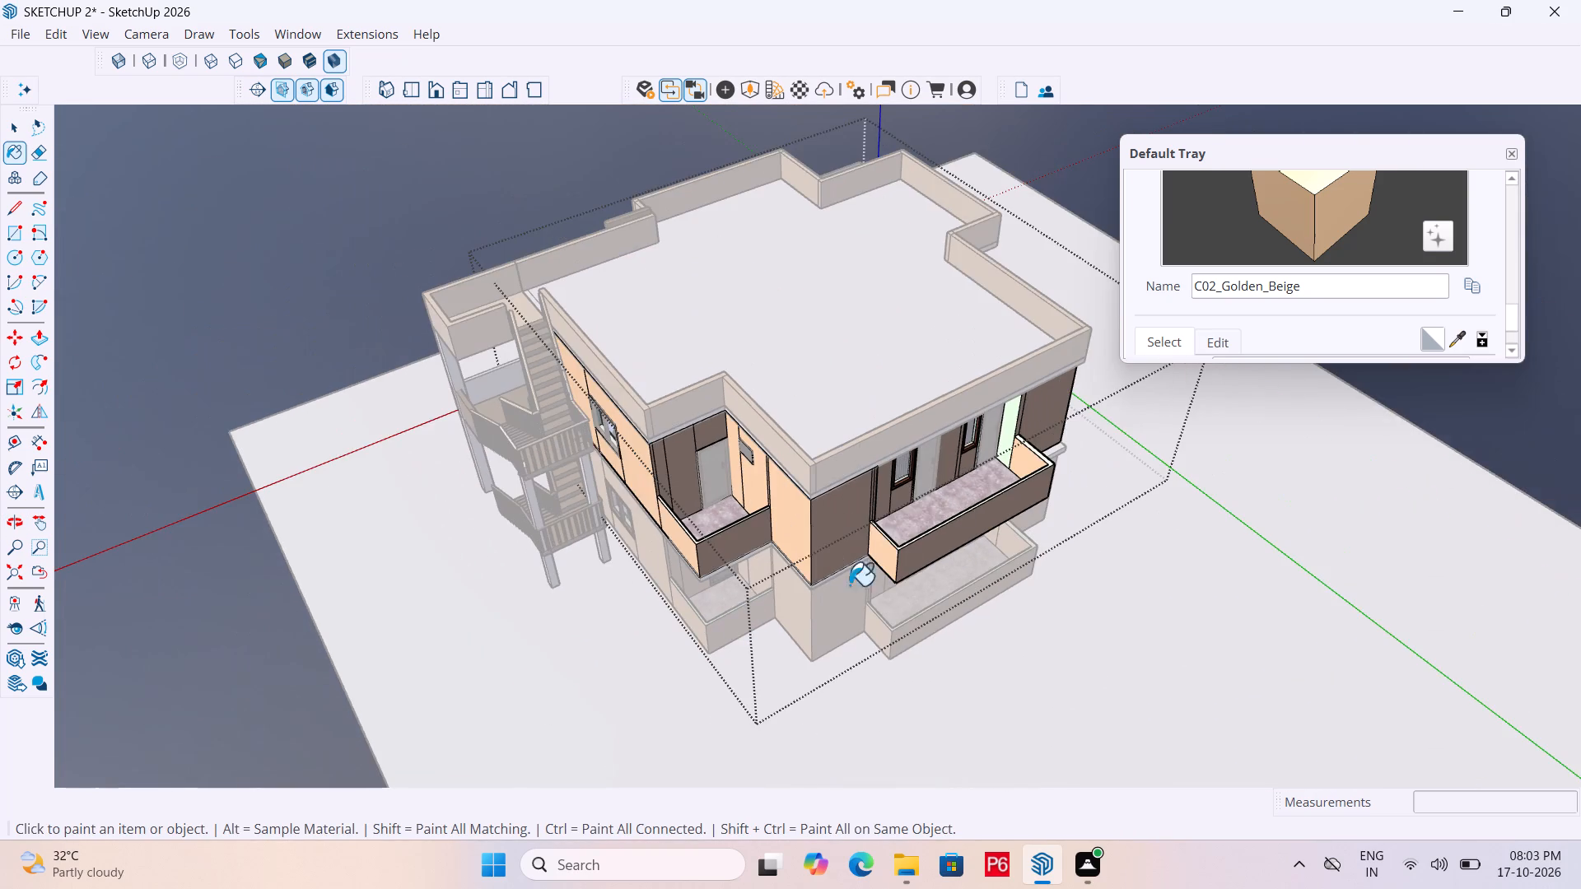
pyautogui.moveTo(1032, 422); pyautogui.dragTo(1061, 333, button='middle')
pyautogui.scroll(4, 1061, 333)
pyautogui.click(990, 400)
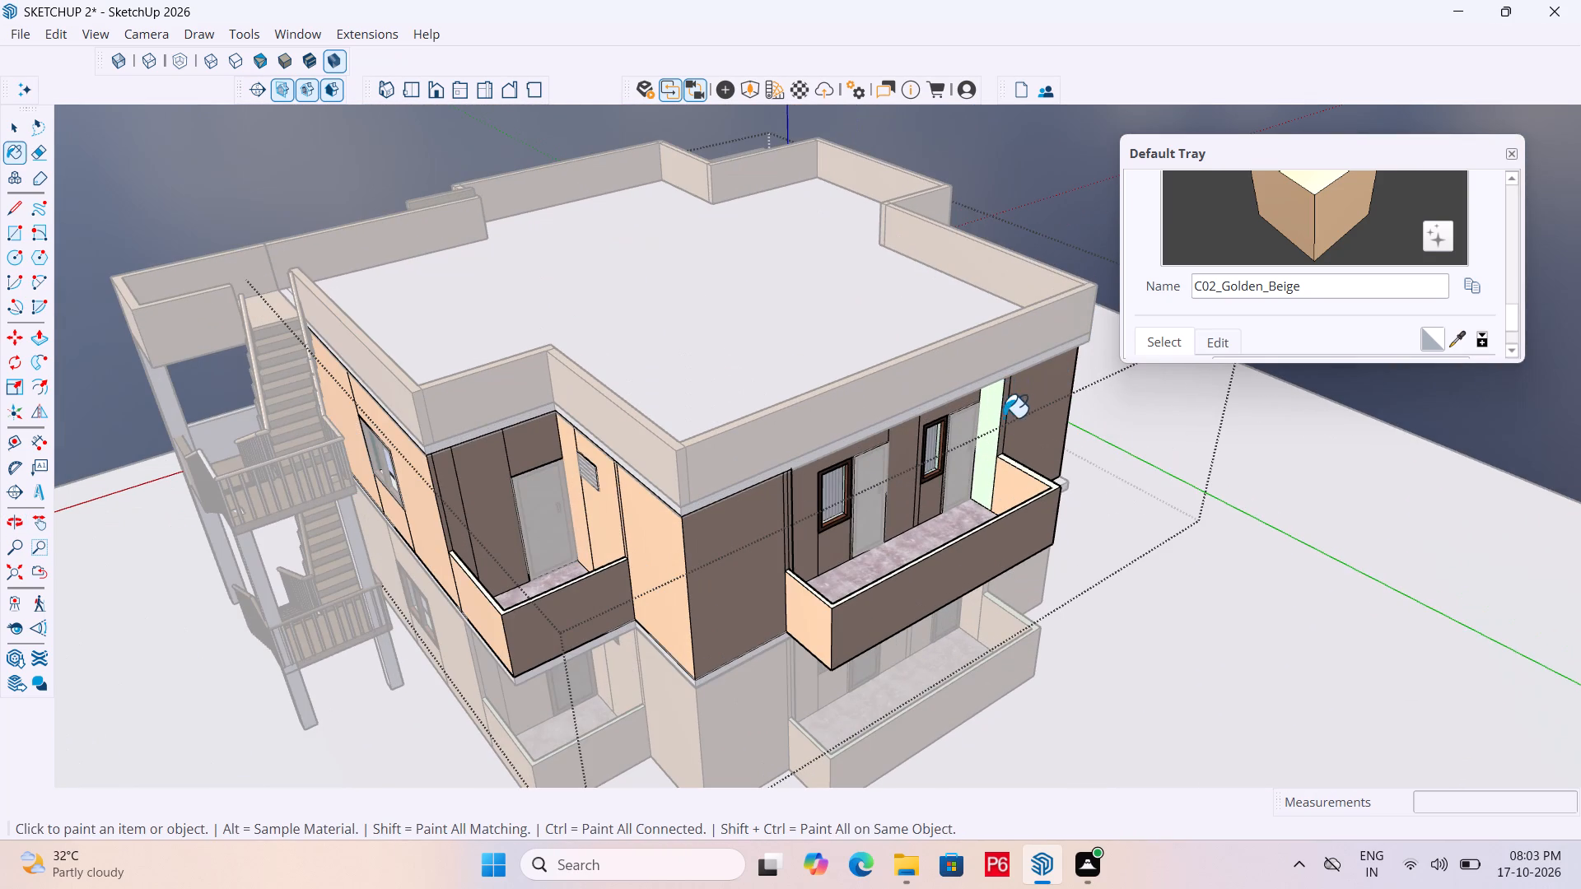
# Paint the inner parapet faces of the upper corner balcony near the external staircase C02_Golden_Beige.
pyautogui.scroll(-4, 1058, 402)
pyautogui.moveTo(699, 513); pyautogui.dragTo(1412, 593, button='middle')
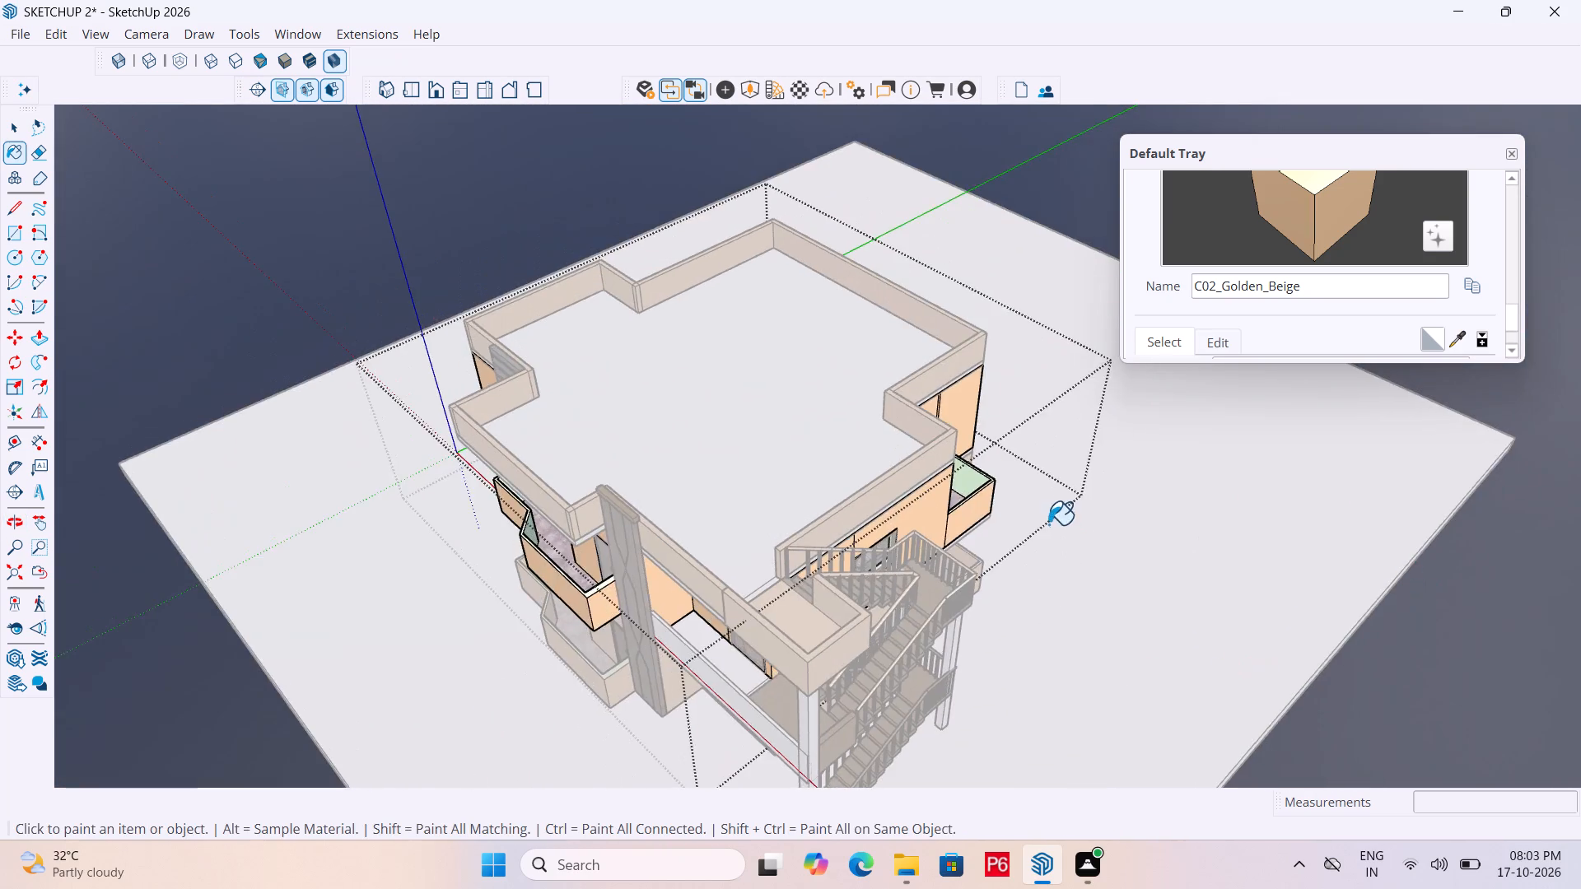
pyautogui.scroll(5, 1047, 522)
pyautogui.click(899, 435)
pyautogui.moveTo(849, 474); pyautogui.dragTo(1547, 665, button='middle')
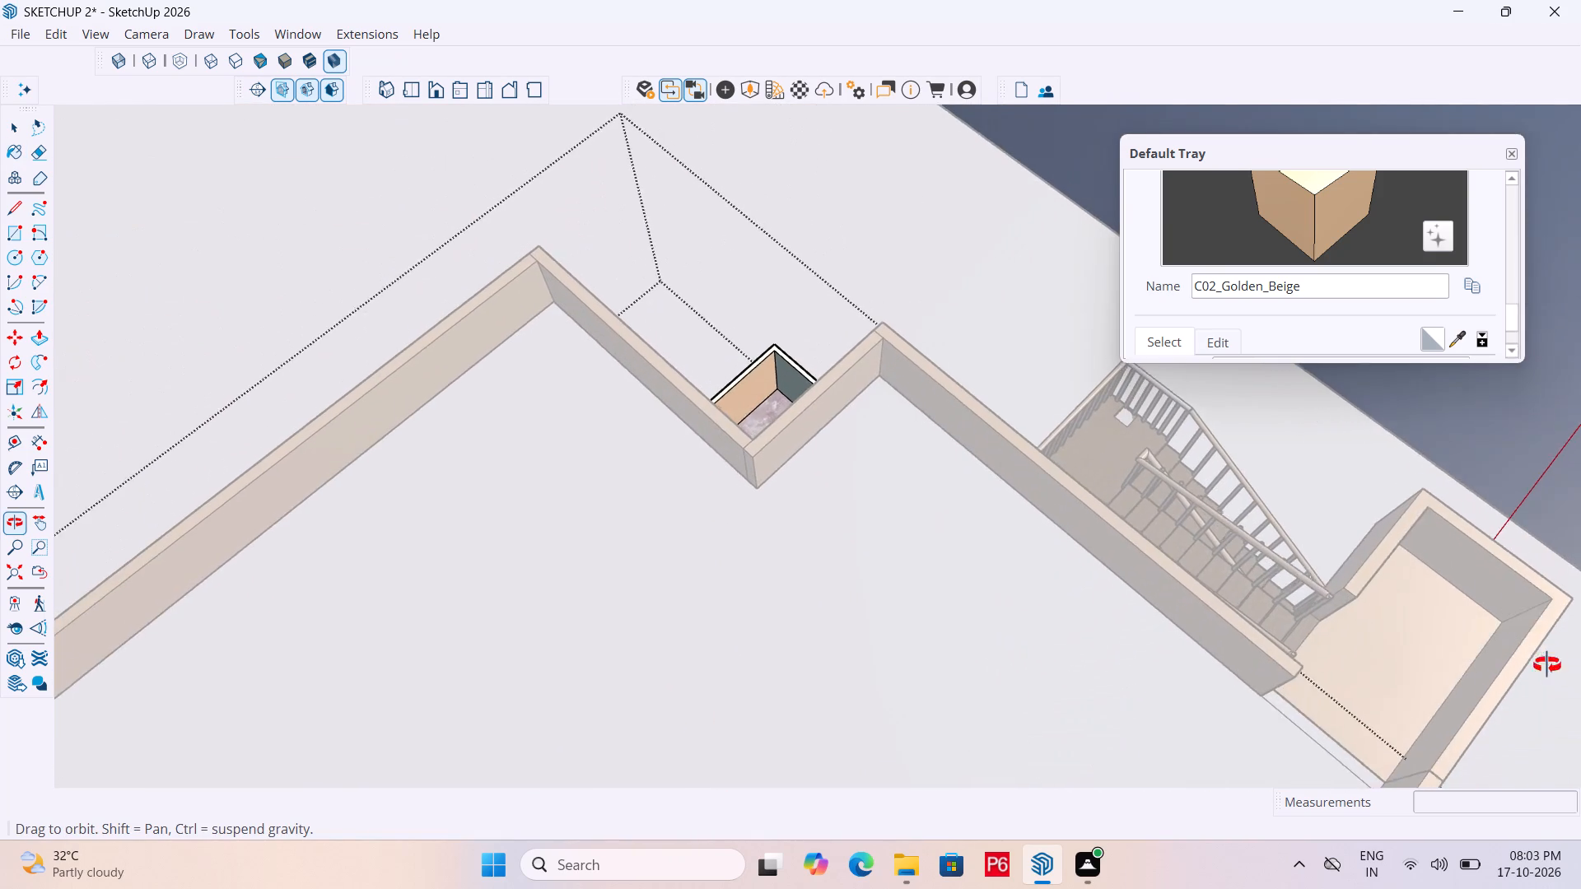
pyautogui.moveTo(1547, 665); pyautogui.dragTo(1548, 665, button='middle')
pyautogui.moveTo(681, 514); pyautogui.dragTo(1169, 566, button='middle')
pyautogui.doubleClick(804, 411)
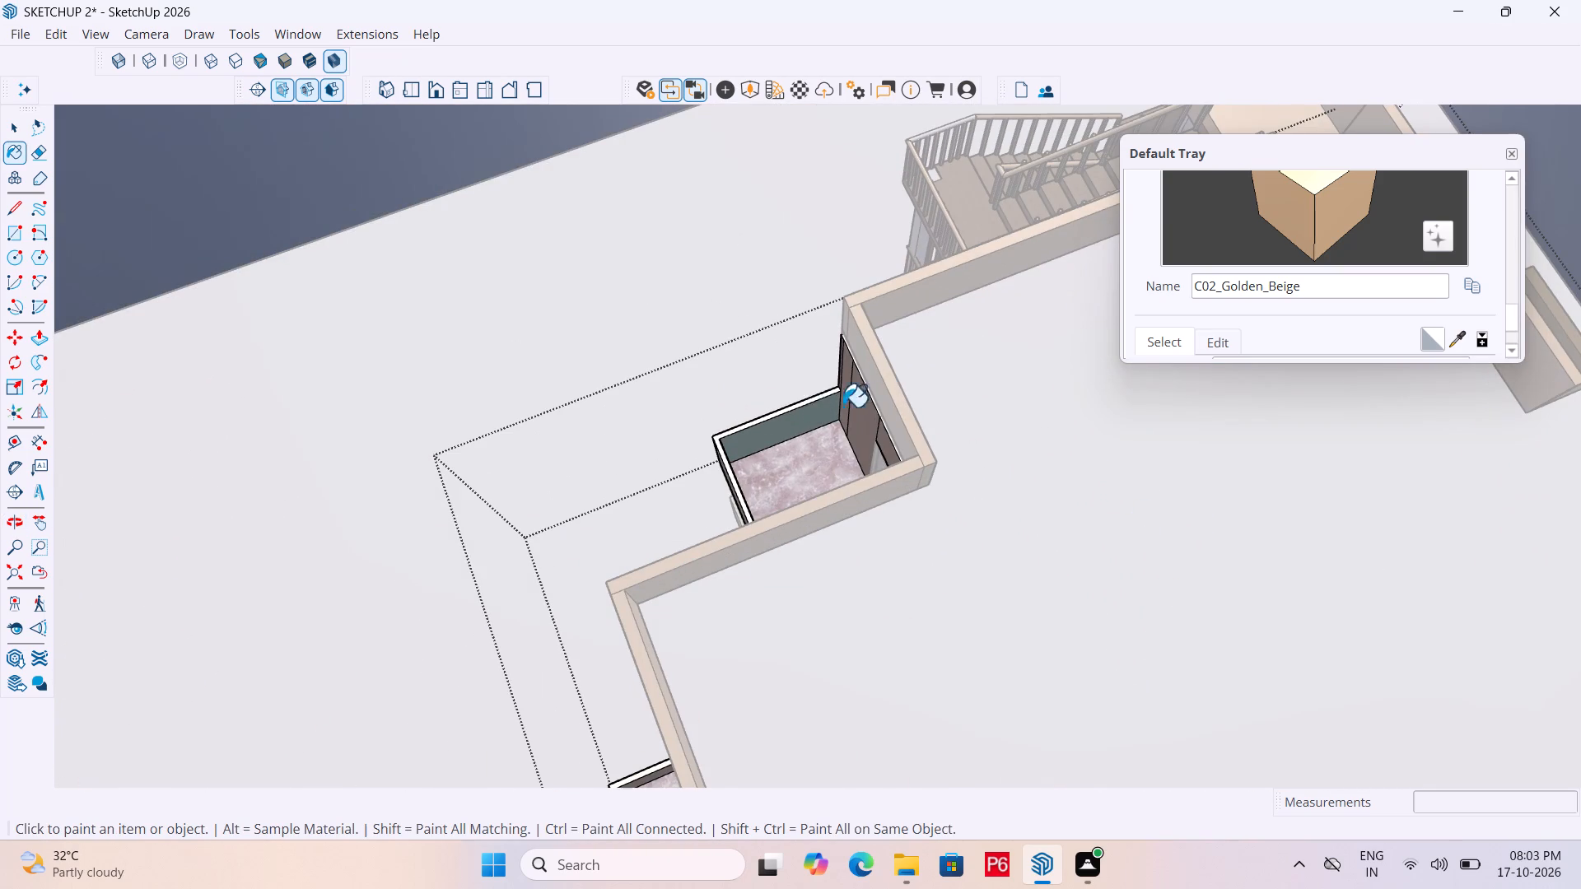
# Paint the long inner parapet face of the long upper balcony C02_Golden_Beige.
pyautogui.scroll(-5, 744, 419)
pyautogui.moveTo(943, 527); pyautogui.dragTo(0, 447, button='middle')
pyautogui.scroll(-1, 943, 527)
pyautogui.moveTo(899, 434); pyautogui.dragTo(450, 312, button='middle')
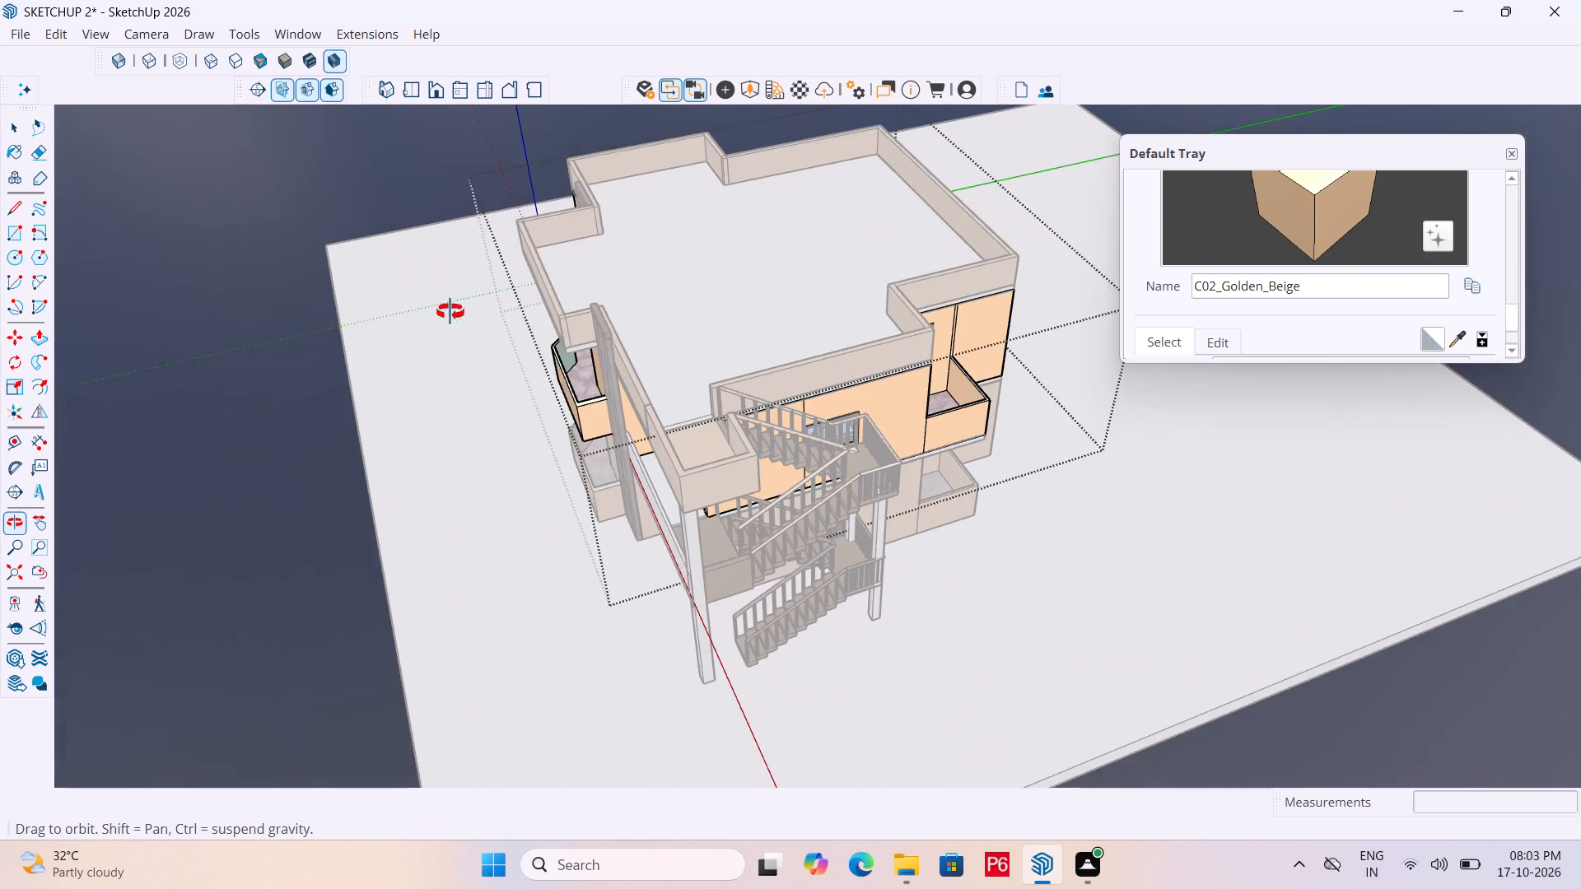
pyautogui.moveTo(450, 312); pyautogui.dragTo(453, 312, button='middle')
pyautogui.moveTo(1155, 440); pyautogui.dragTo(828, 428, button='middle')
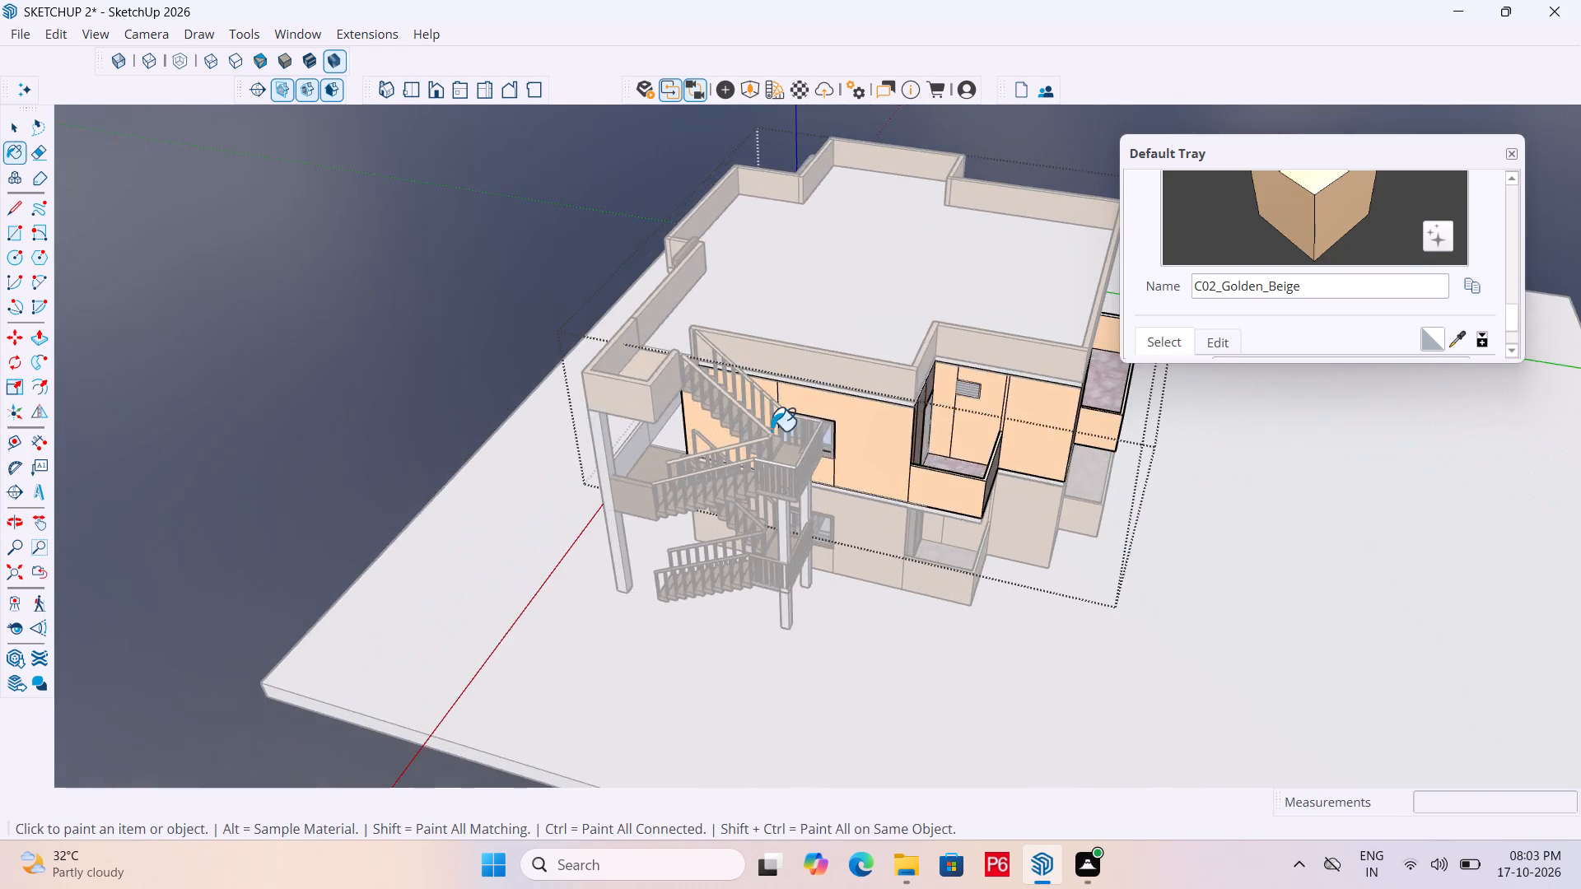
pyautogui.scroll(-5, 569, 439)
pyautogui.moveTo(993, 473); pyautogui.dragTo(253, 473, button='middle')
pyautogui.moveTo(1000, 495); pyautogui.dragTo(653, 569, button='middle')
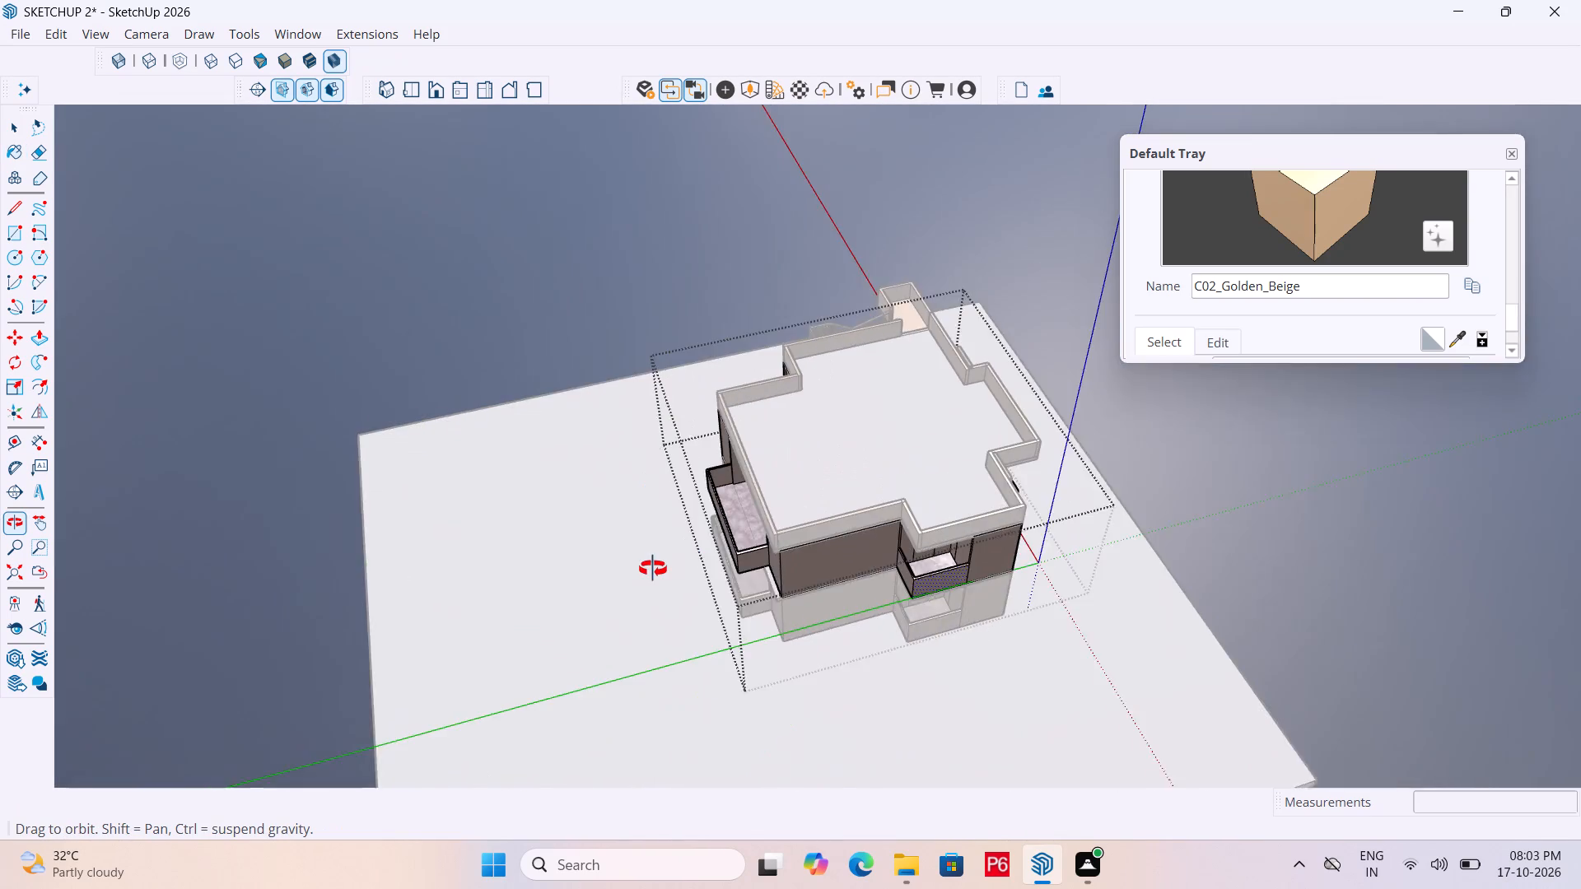
pyautogui.moveTo(653, 569); pyautogui.dragTo(540, 552, button='middle')
pyautogui.scroll(6, 702, 467)
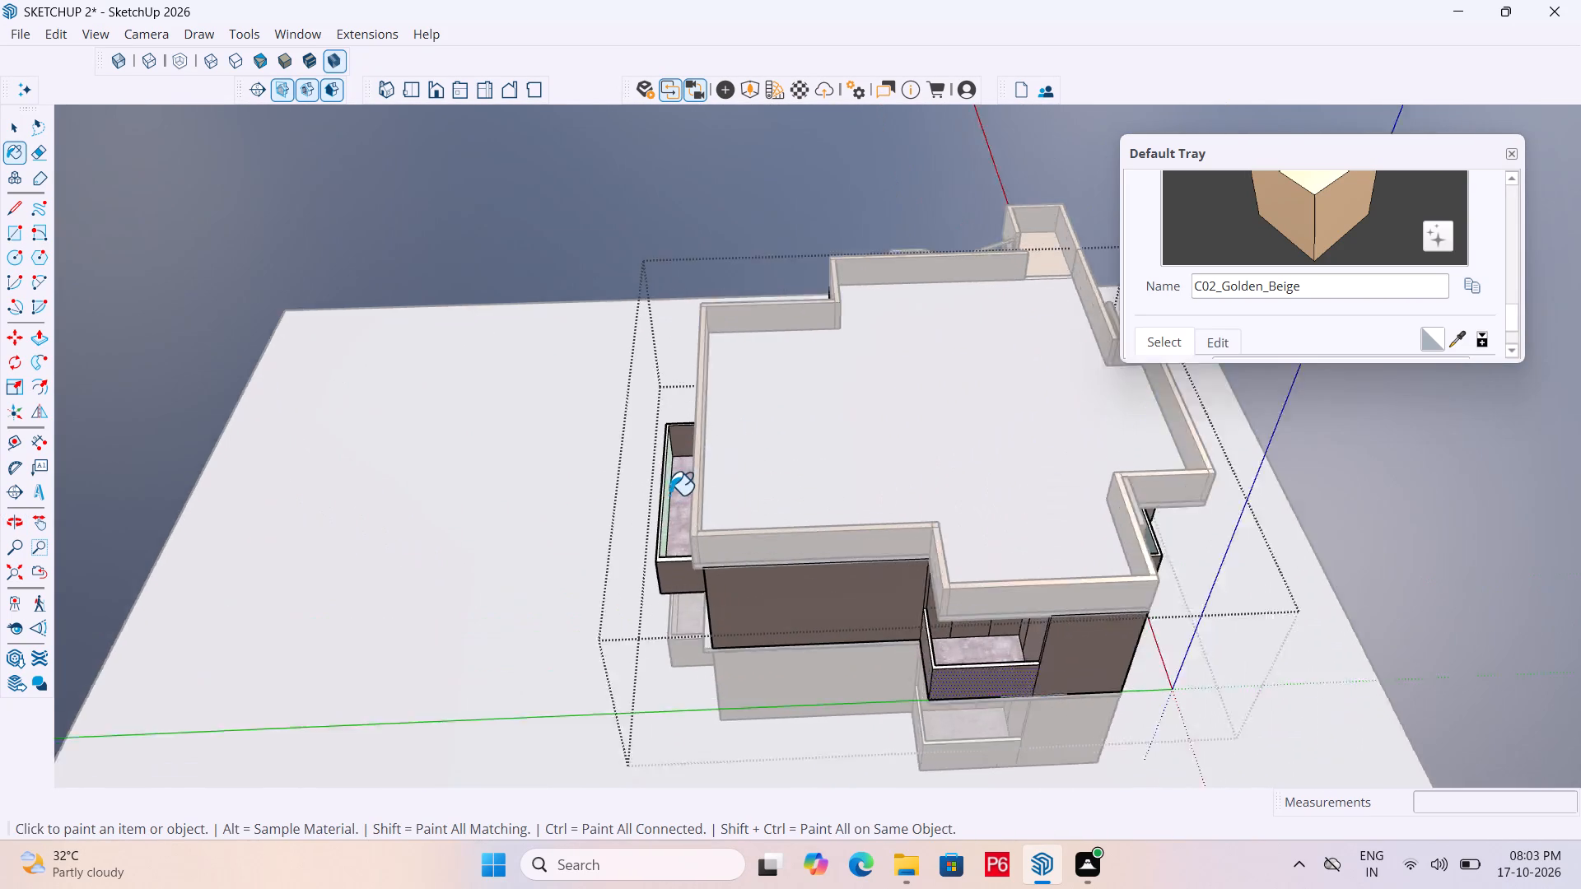
pyautogui.scroll(3, 669, 495)
pyautogui.click(665, 468)
# Paint the remaining inner parapet face of the upper side balcony C02_Golden_Beige.
pyautogui.scroll(-5, 669, 425)
pyautogui.scroll(1, 669, 425)
pyautogui.scroll(-4, 684, 417)
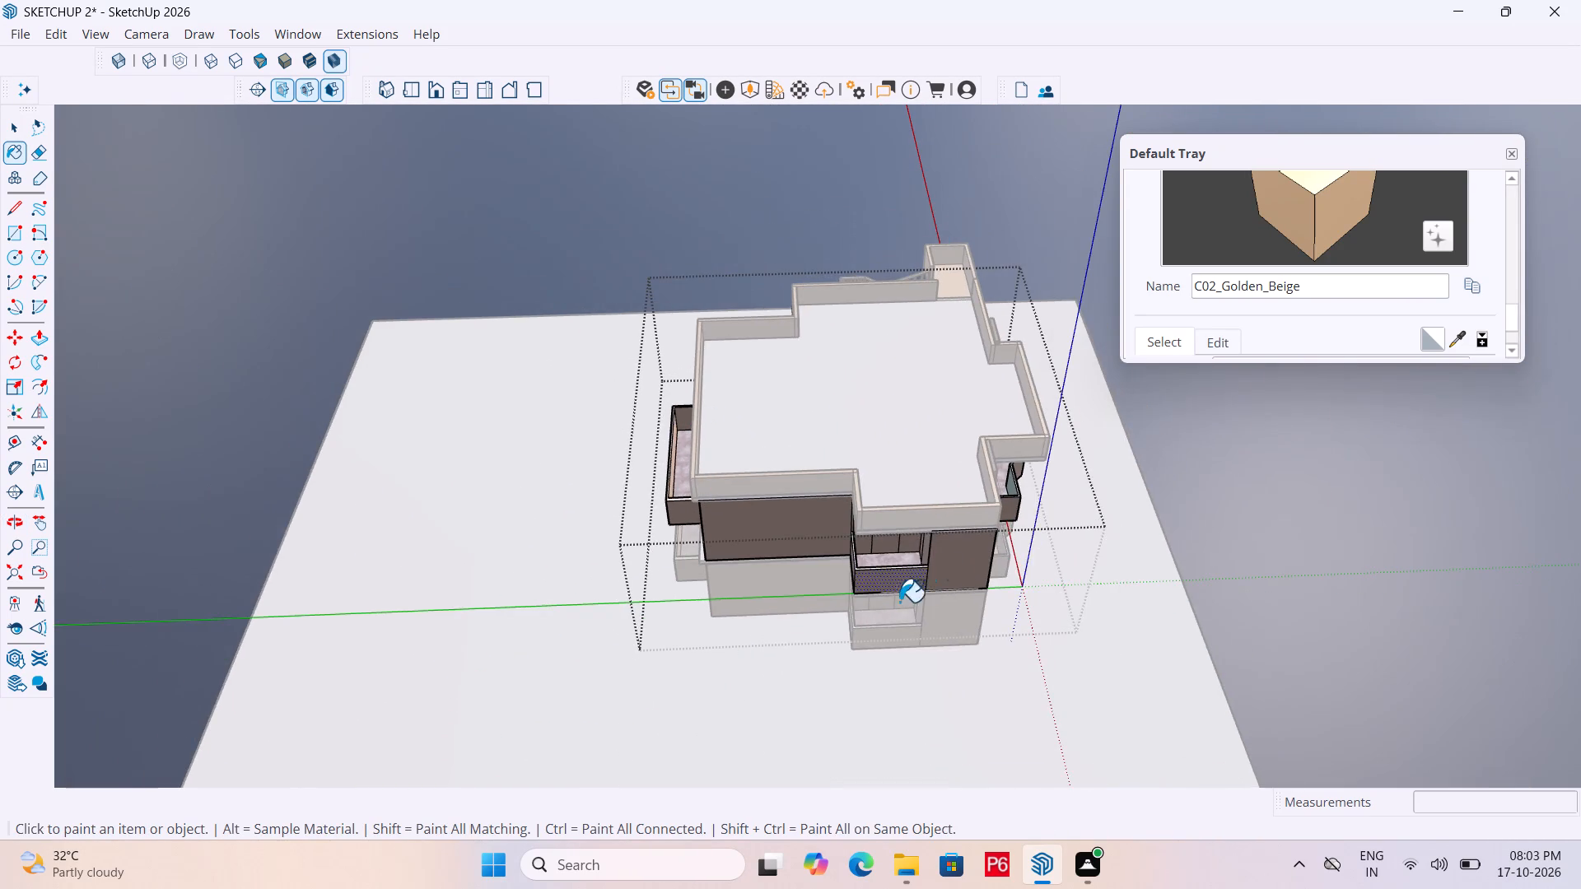
pyautogui.moveTo(935, 580); pyautogui.dragTo(1542, 700, button='middle')
pyautogui.moveTo(1121, 453); pyautogui.dragTo(1141, 422, button='middle')
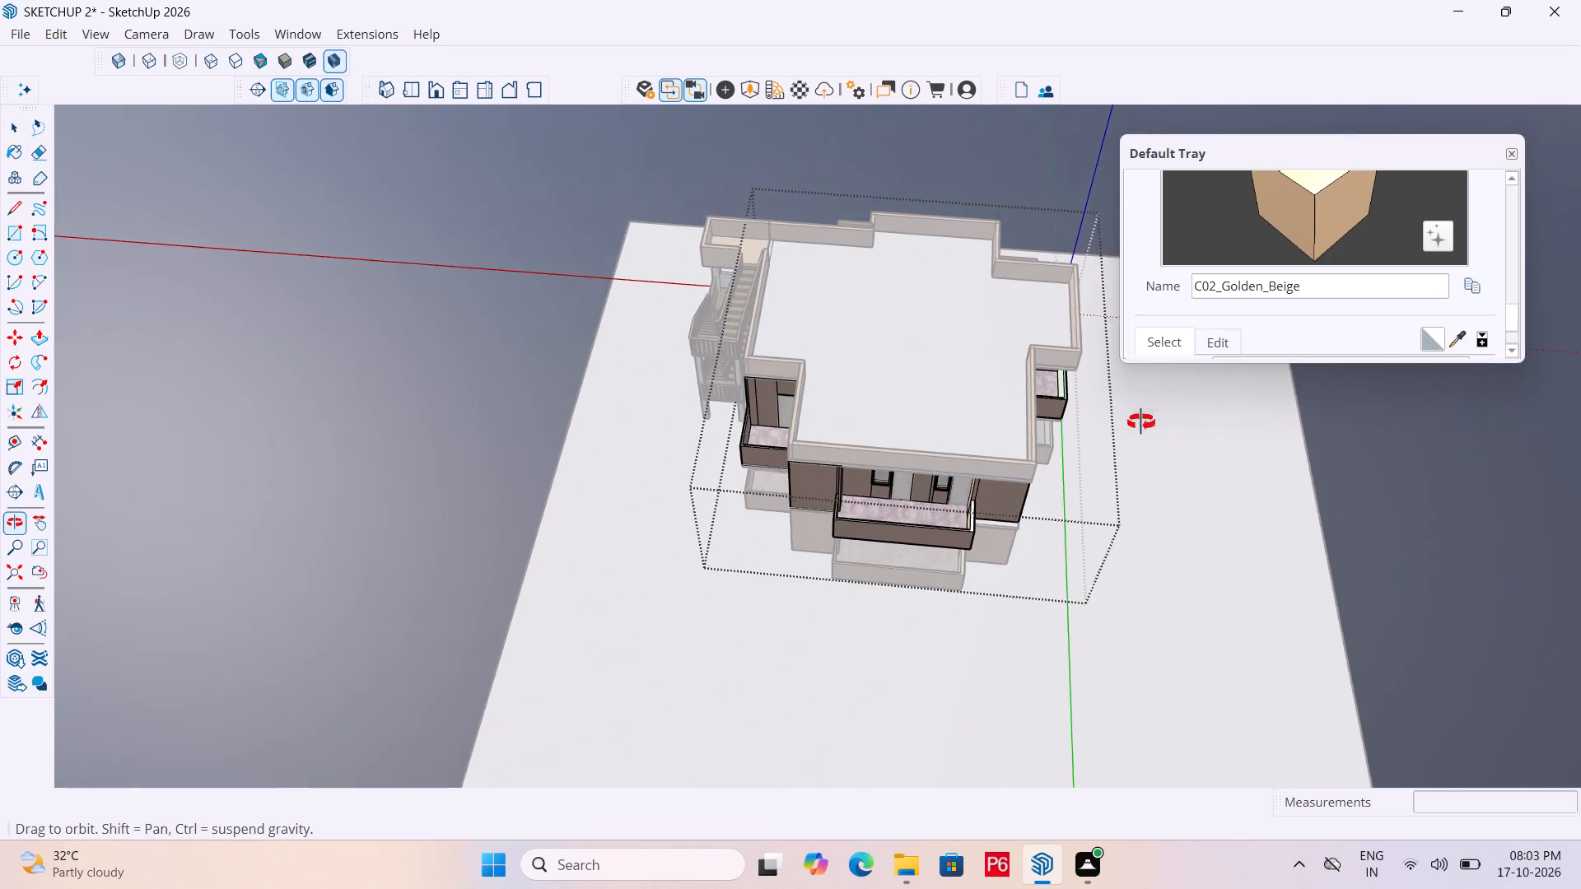
pyautogui.moveTo(1141, 422); pyautogui.dragTo(1145, 373, button='middle')
pyautogui.scroll(9, 1089, 336)
pyautogui.click(1049, 374)
# Leave the nested upper-storey groups and save the model.
pyautogui.scroll(-10, 860, 443)
pyautogui.scroll(-4, 1010, 485)
pyautogui.moveTo(991, 474); pyautogui.dragTo(801, 346, button='middle')
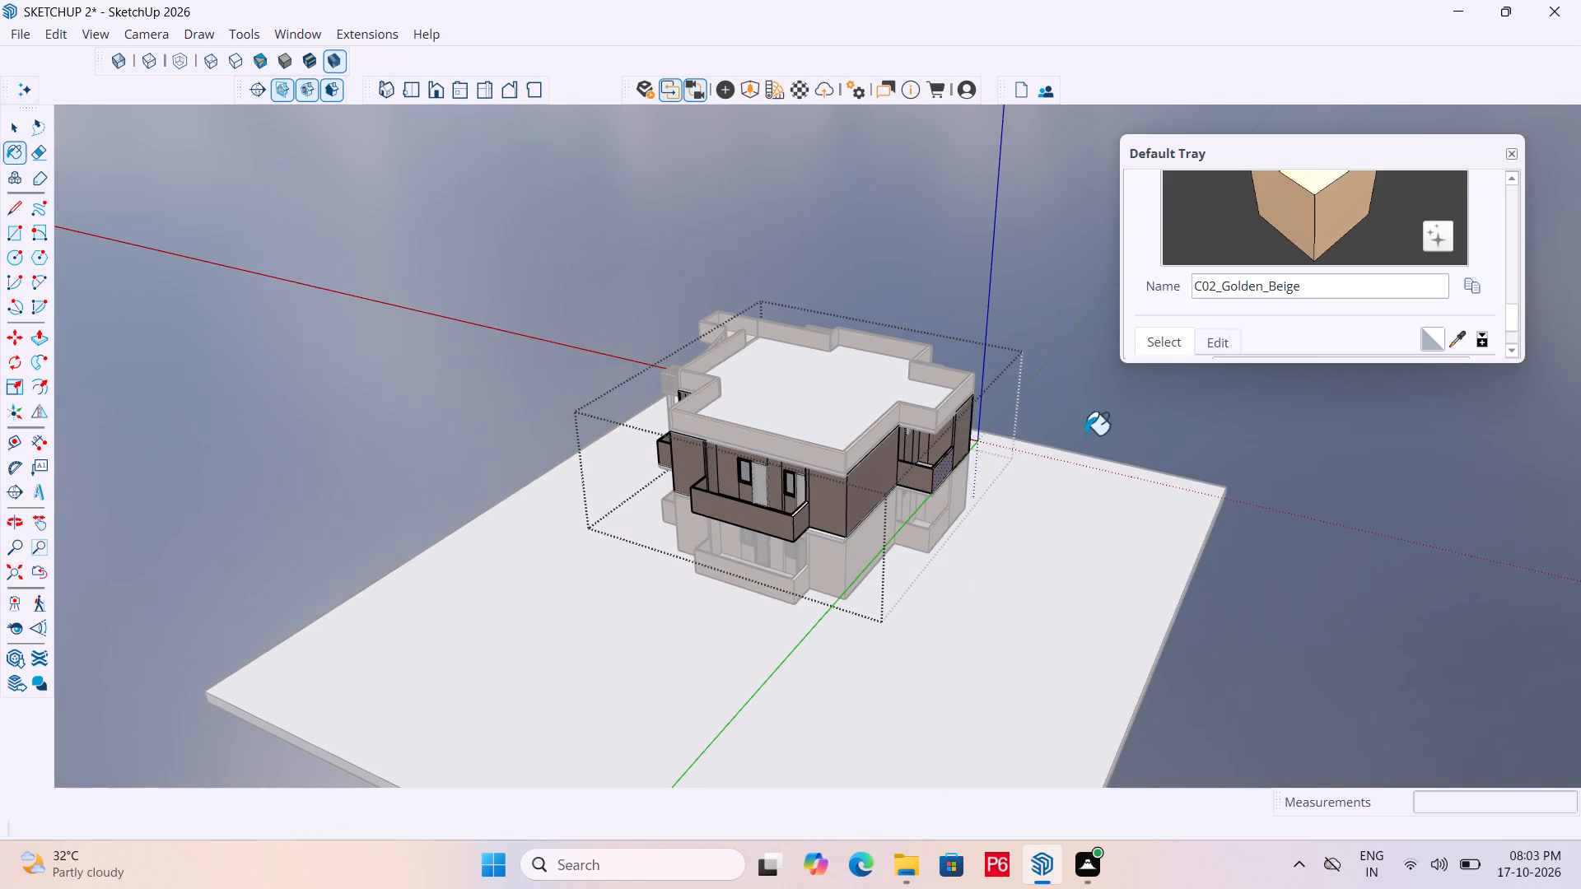
pyautogui.press('space')
pyautogui.click(1285, 495)
pyautogui.click(1291, 491)
pyautogui.doubleClick(1298, 478)
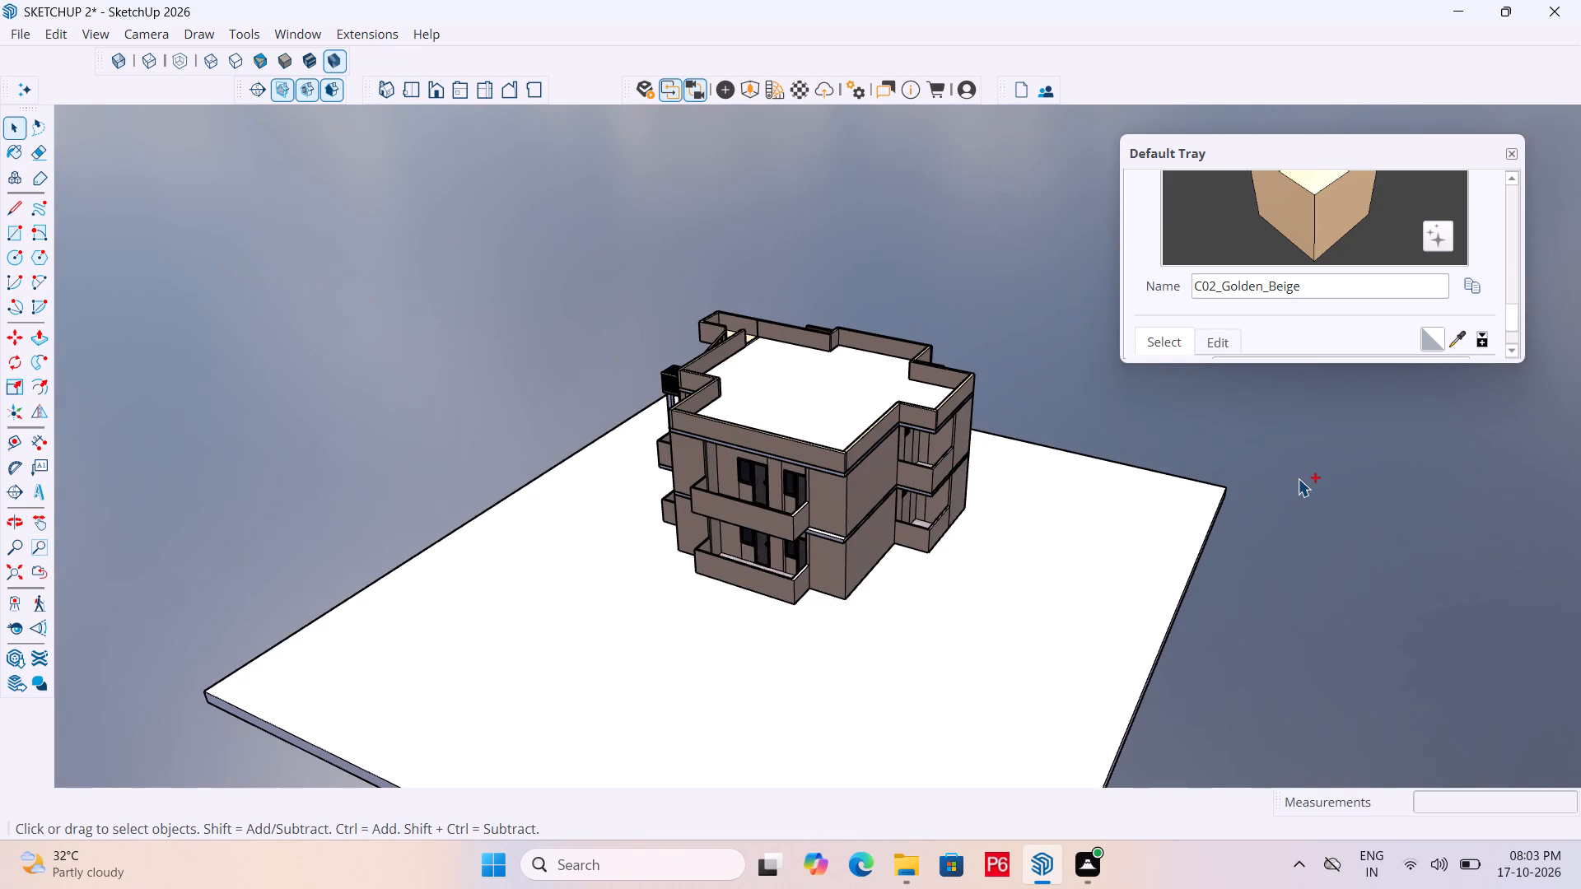
pyautogui.hotkey('ctrl', 's')
pyautogui.hotkey('ctrl', 's')
# Examine the front facade from level and low viewpoints, closing in on the slab edge beneath the upper front balcony.
pyautogui.scroll(-3, 958, 475)
pyautogui.moveTo(1018, 478); pyautogui.dragTo(35, 495, button='middle')
pyautogui.moveTo(831, 483); pyautogui.dragTo(351, 449, button='middle')
pyautogui.scroll(3, 767, 369)
pyautogui.moveTo(809, 447); pyautogui.dragTo(907, 362, button='middle')
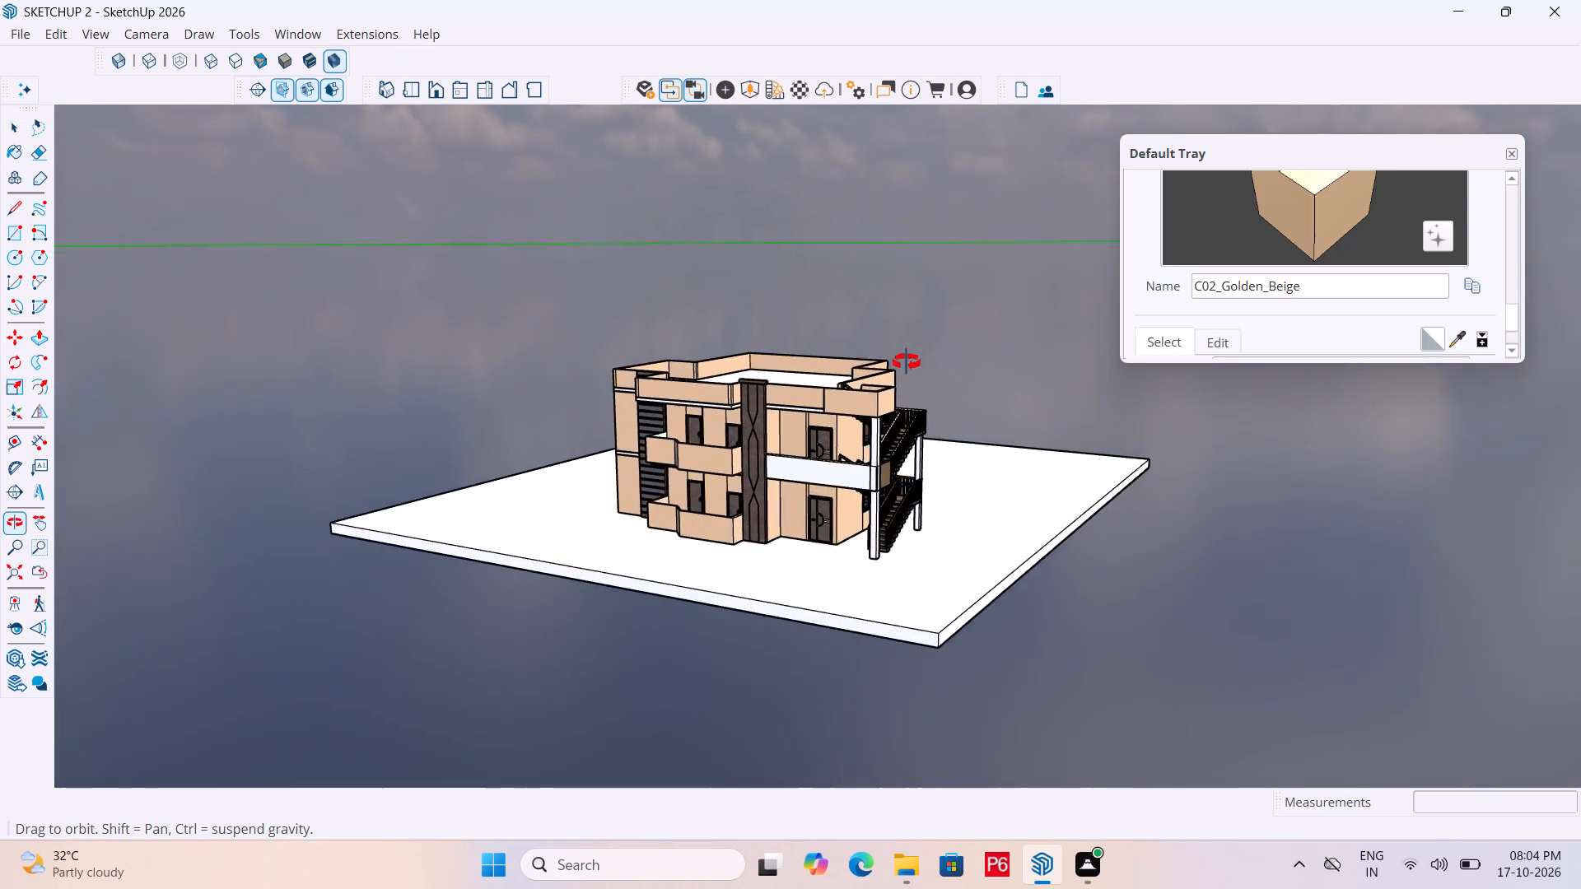
pyautogui.moveTo(907, 362); pyautogui.dragTo(930, 350, button='middle')
pyautogui.scroll(4, 772, 469)
pyautogui.moveTo(667, 482); pyautogui.dragTo(1024, 317, button='middle')
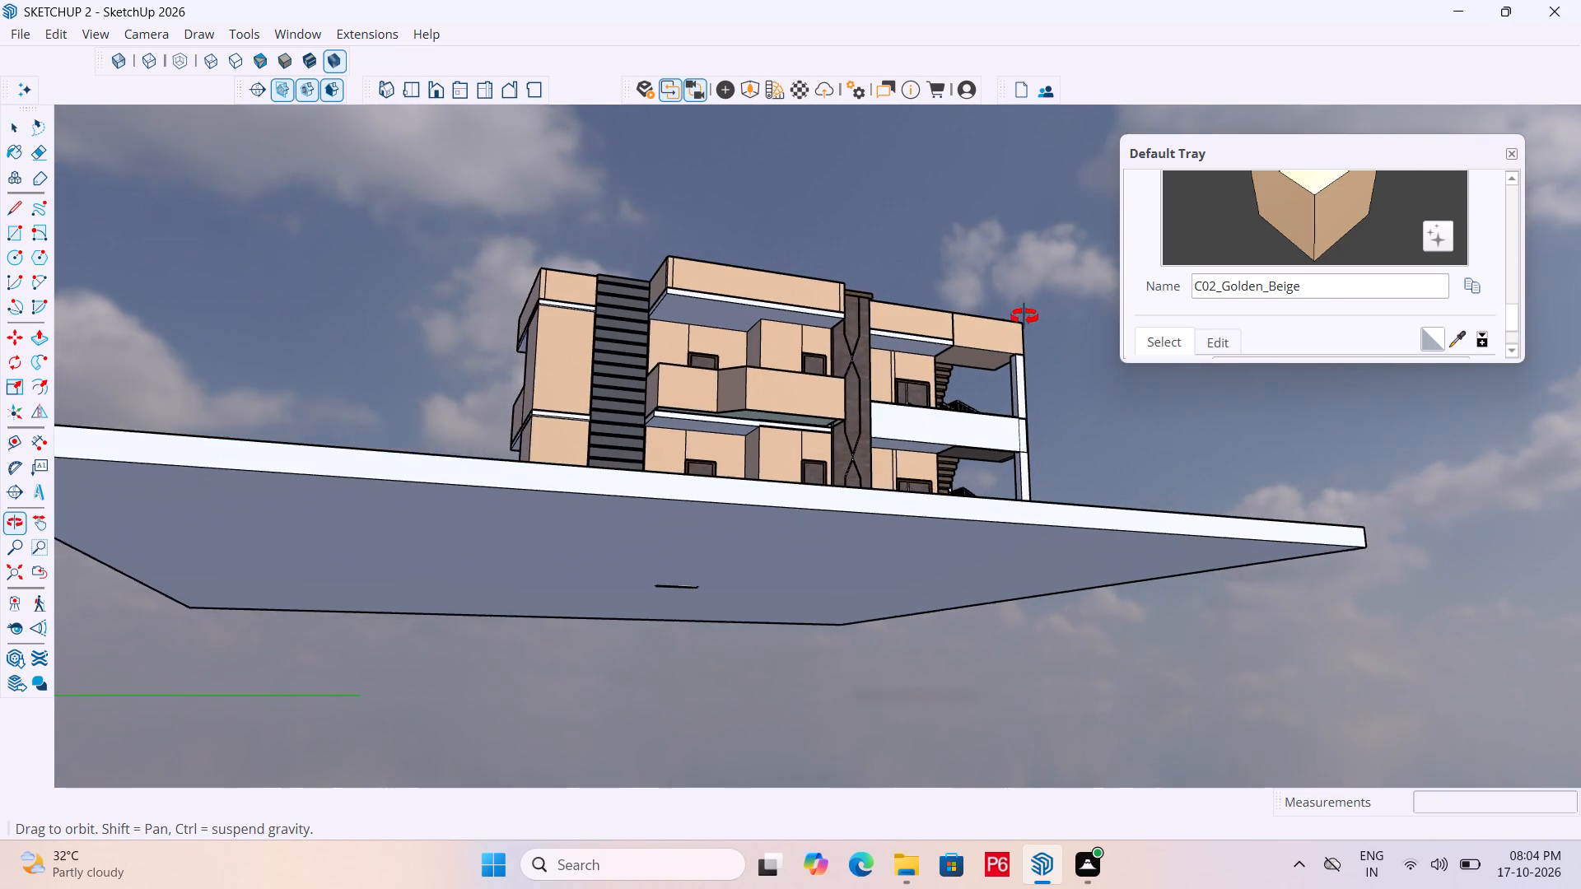
pyautogui.moveTo(1024, 317); pyautogui.dragTo(1013, 323, button='middle')
pyautogui.scroll(5, 846, 474)
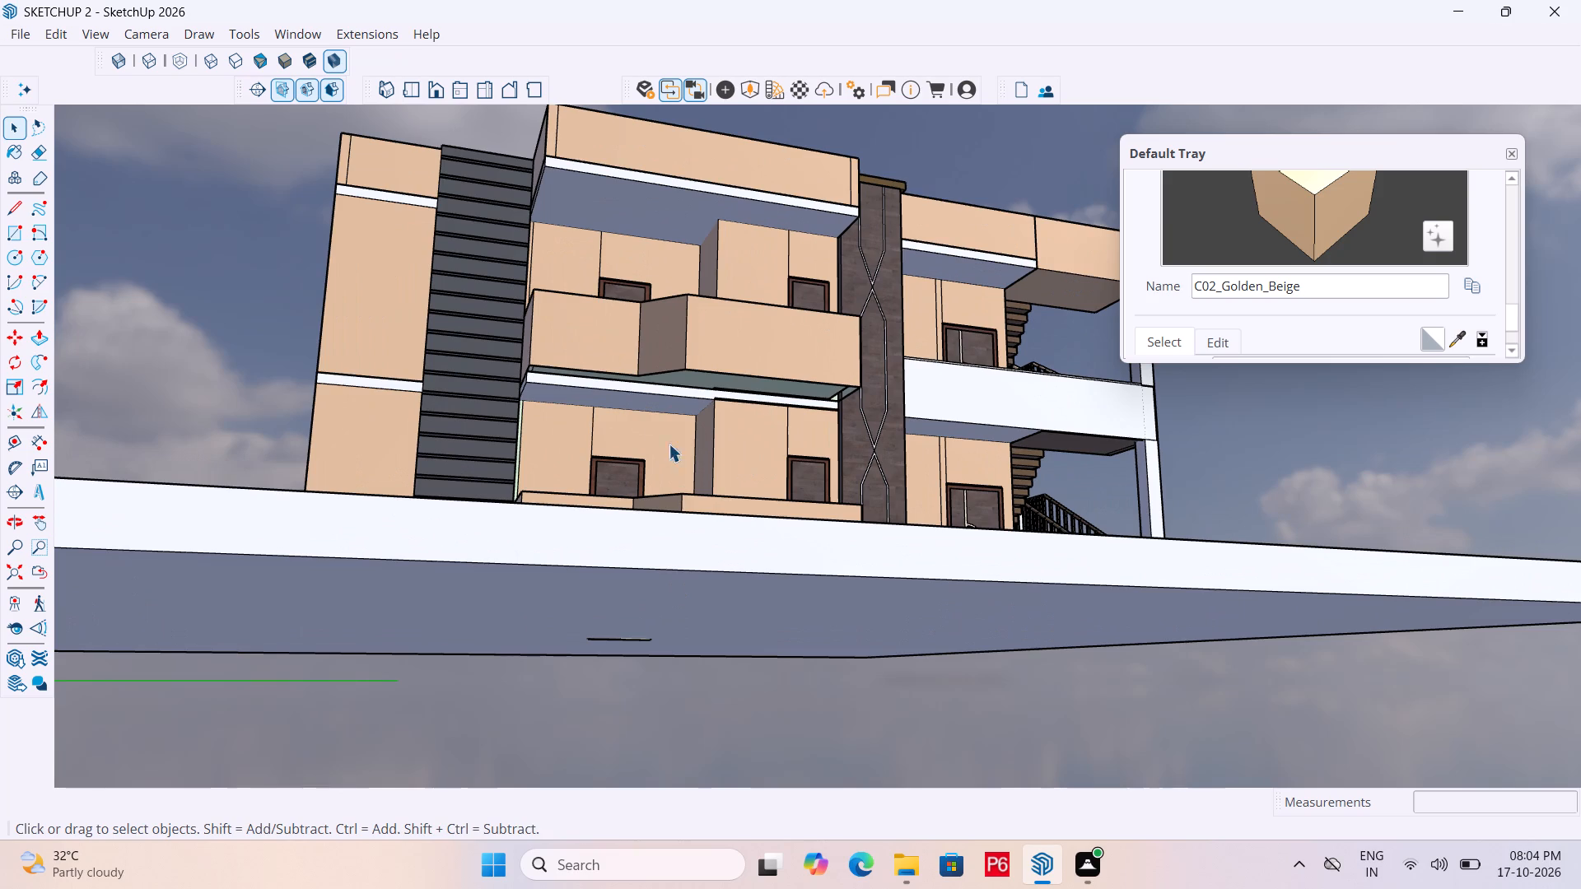
pyautogui.moveTo(630, 386); pyautogui.dragTo(620, 462, button='middle')
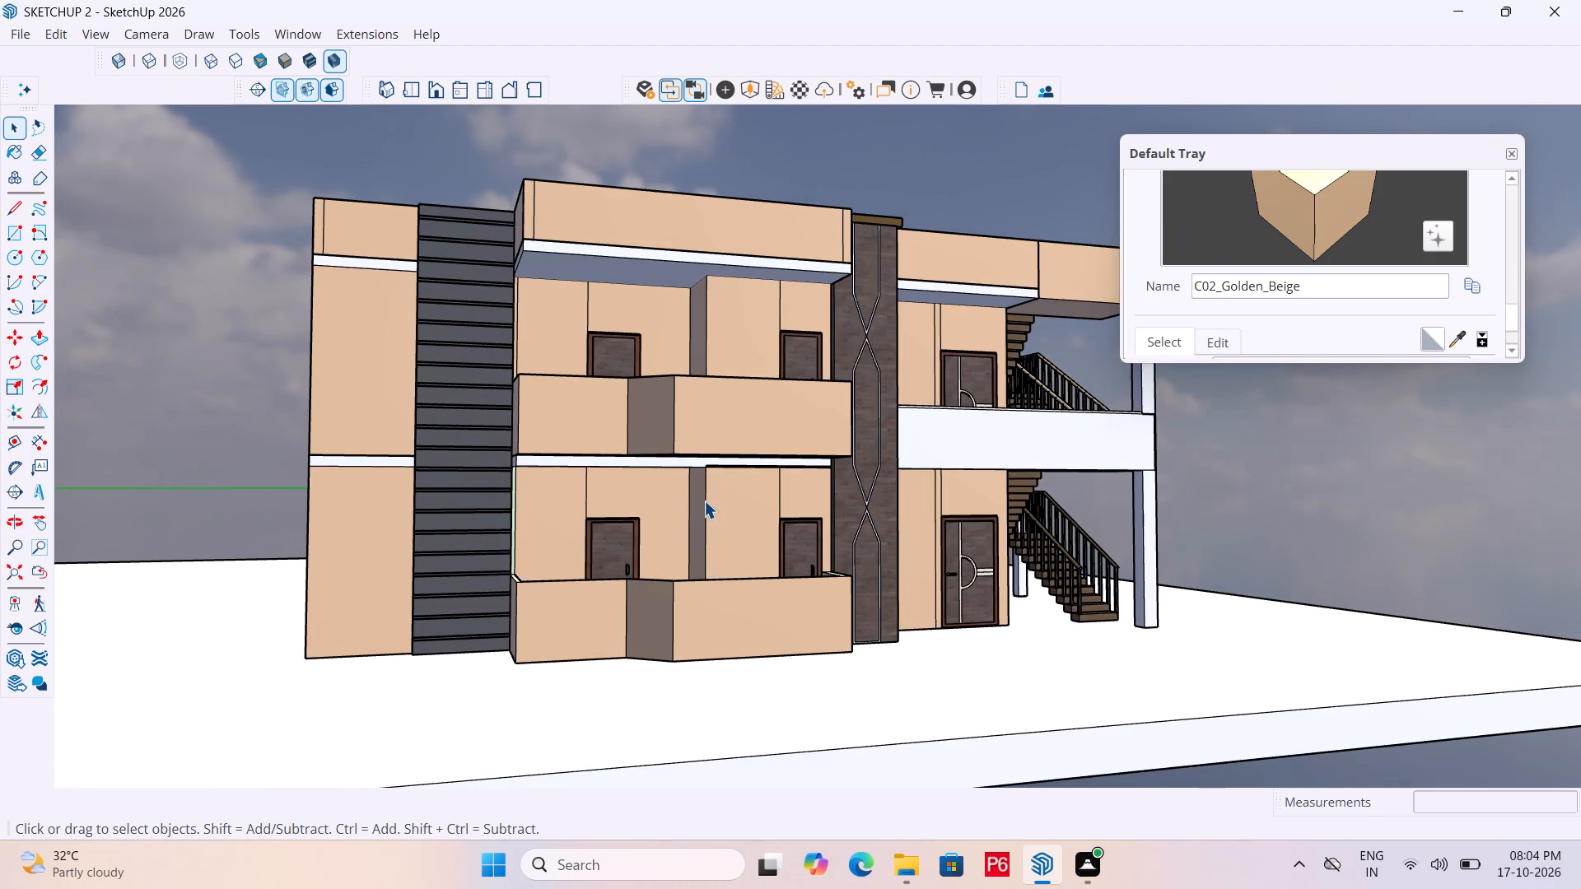
pyautogui.moveTo(758, 481); pyautogui.dragTo(728, 416, button='middle')
pyautogui.scroll(7, 739, 412)
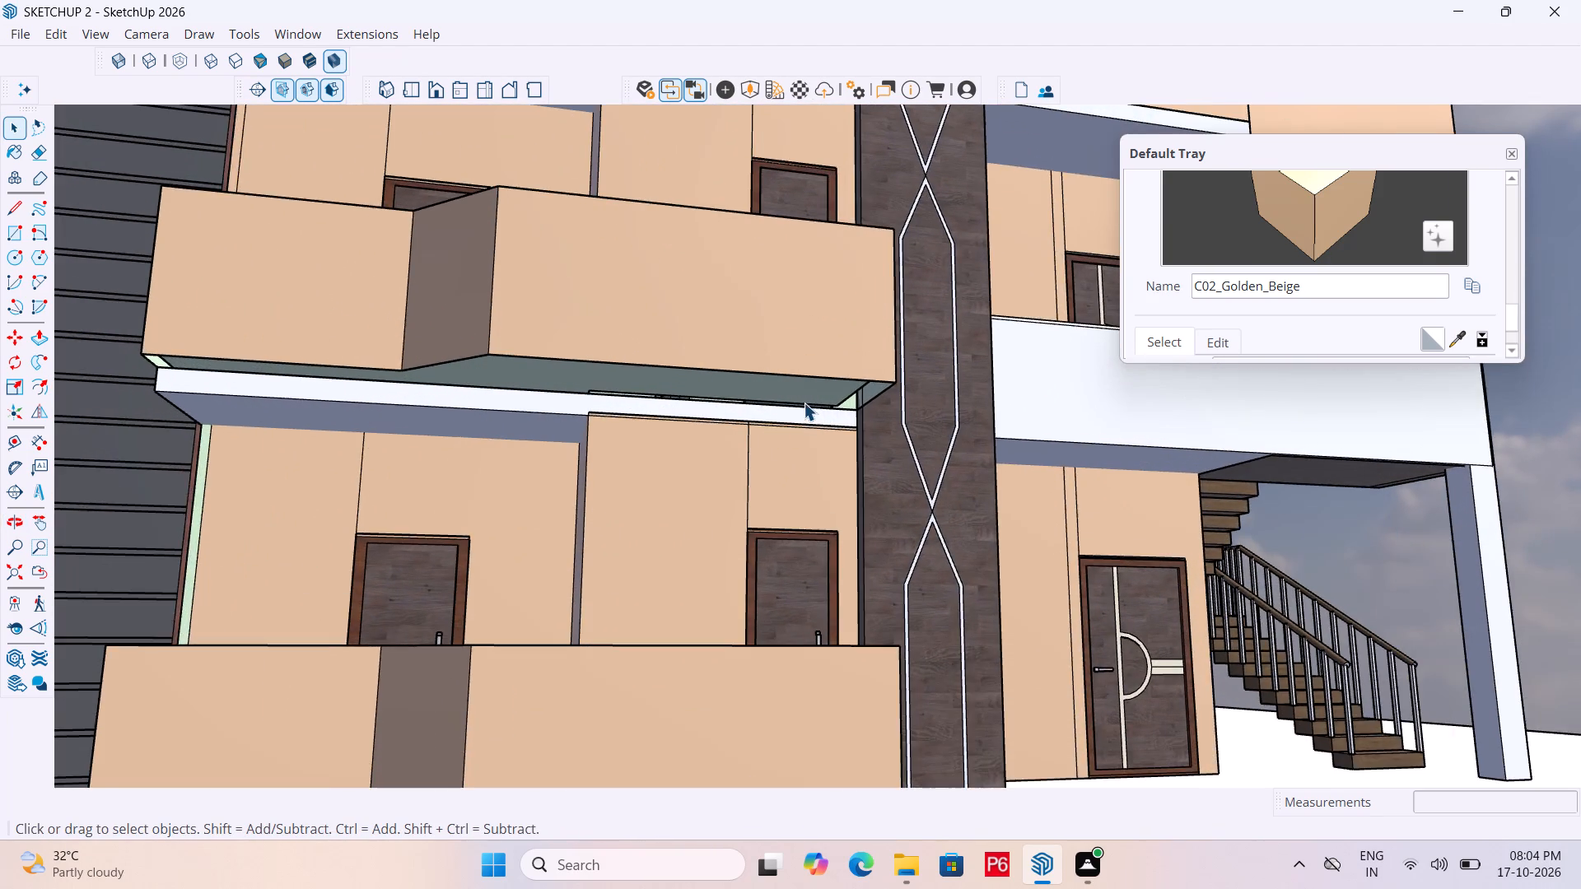
pyautogui.moveTo(814, 403); pyautogui.dragTo(765, 388, button='middle')
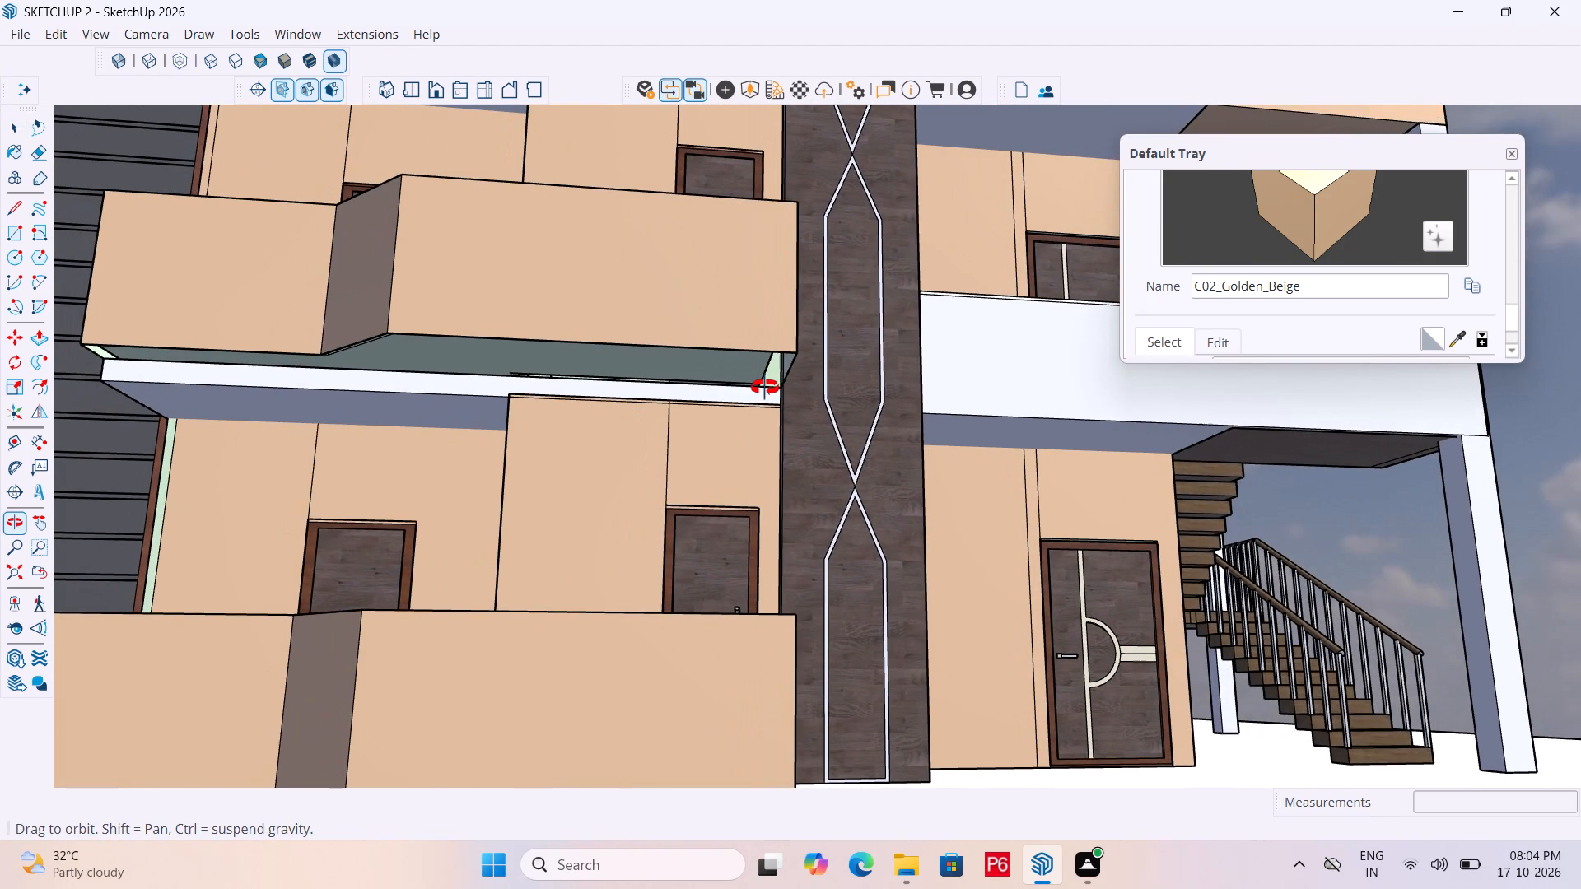
pyautogui.moveTo(765, 388); pyautogui.dragTo(766, 388, button='middle')
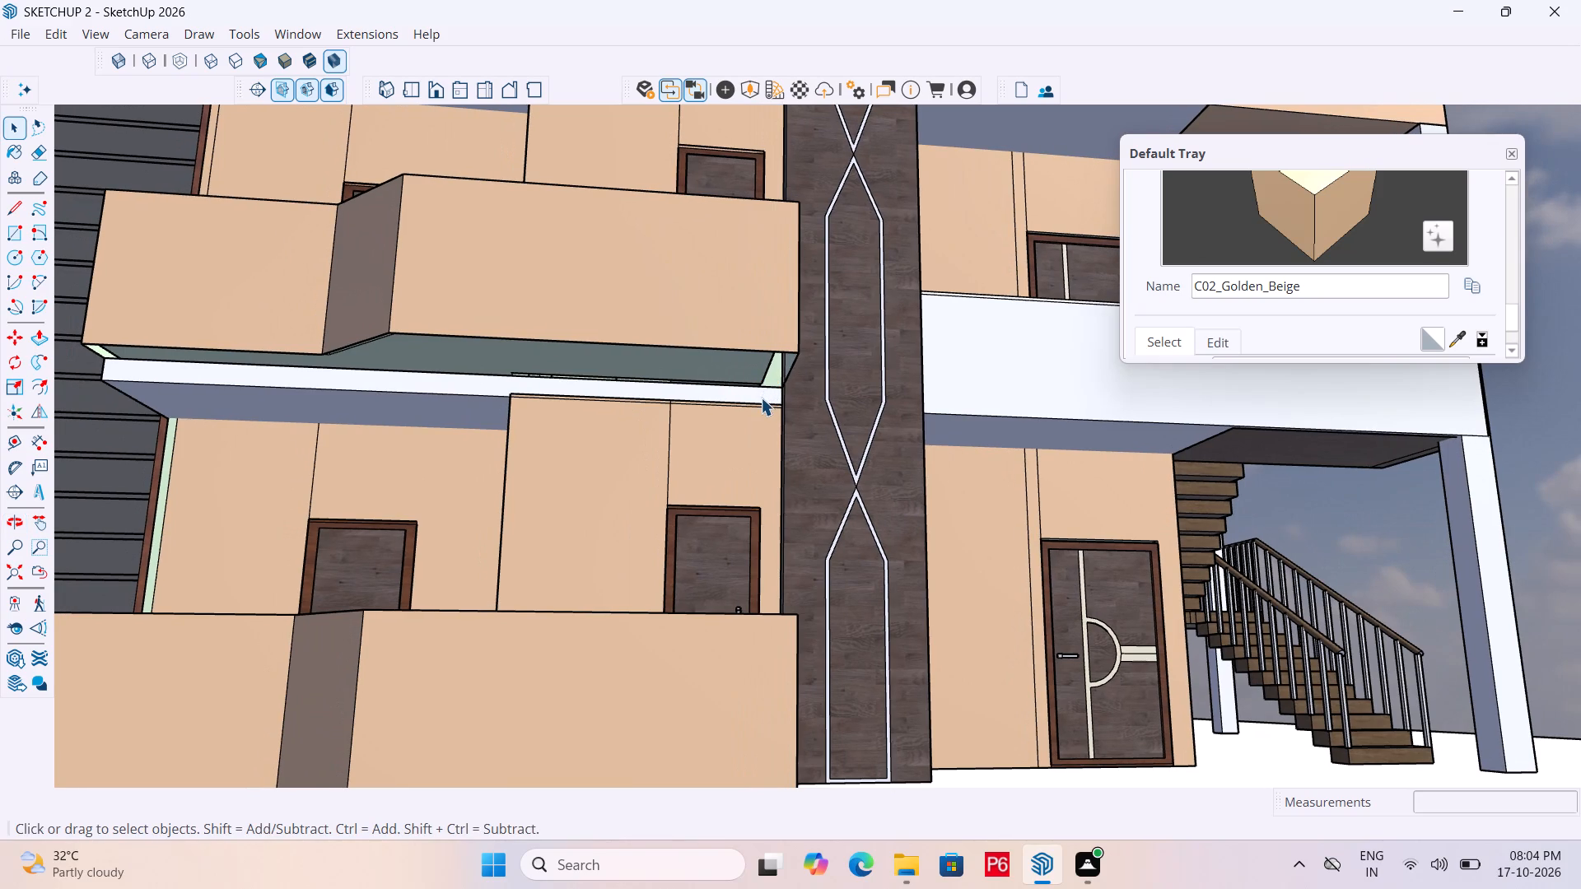
# Open the first-floor slab group and draw a short vertical line across its front edge face beside the decorative column.
pyautogui.scroll(4, 714, 410)
pyautogui.click(739, 393)
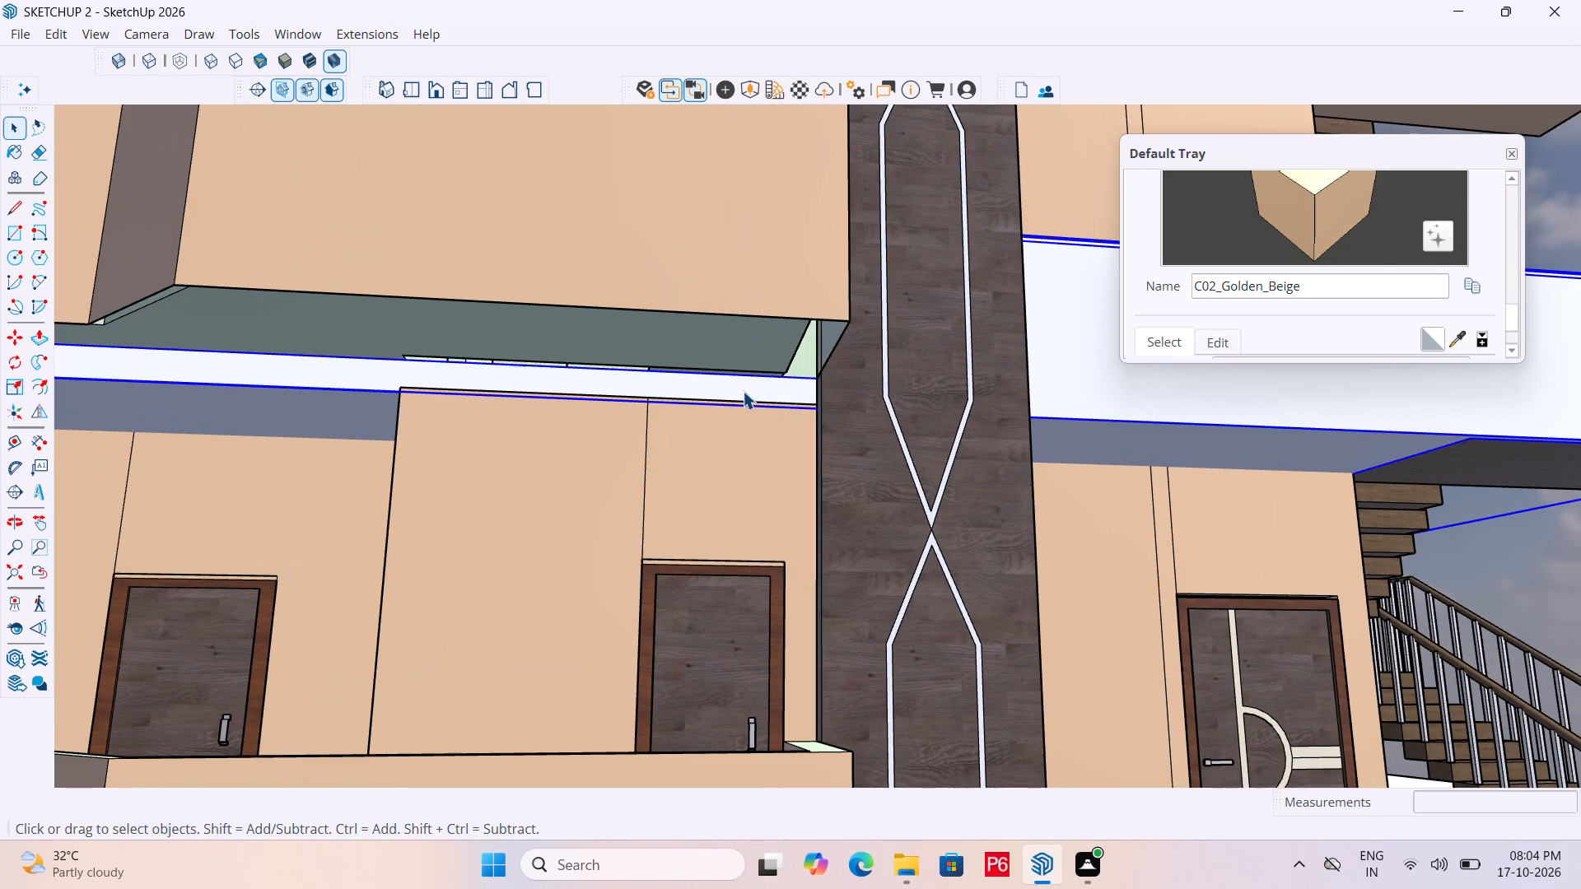
pyautogui.click(743, 391)
pyautogui.doubleClick(729, 387)
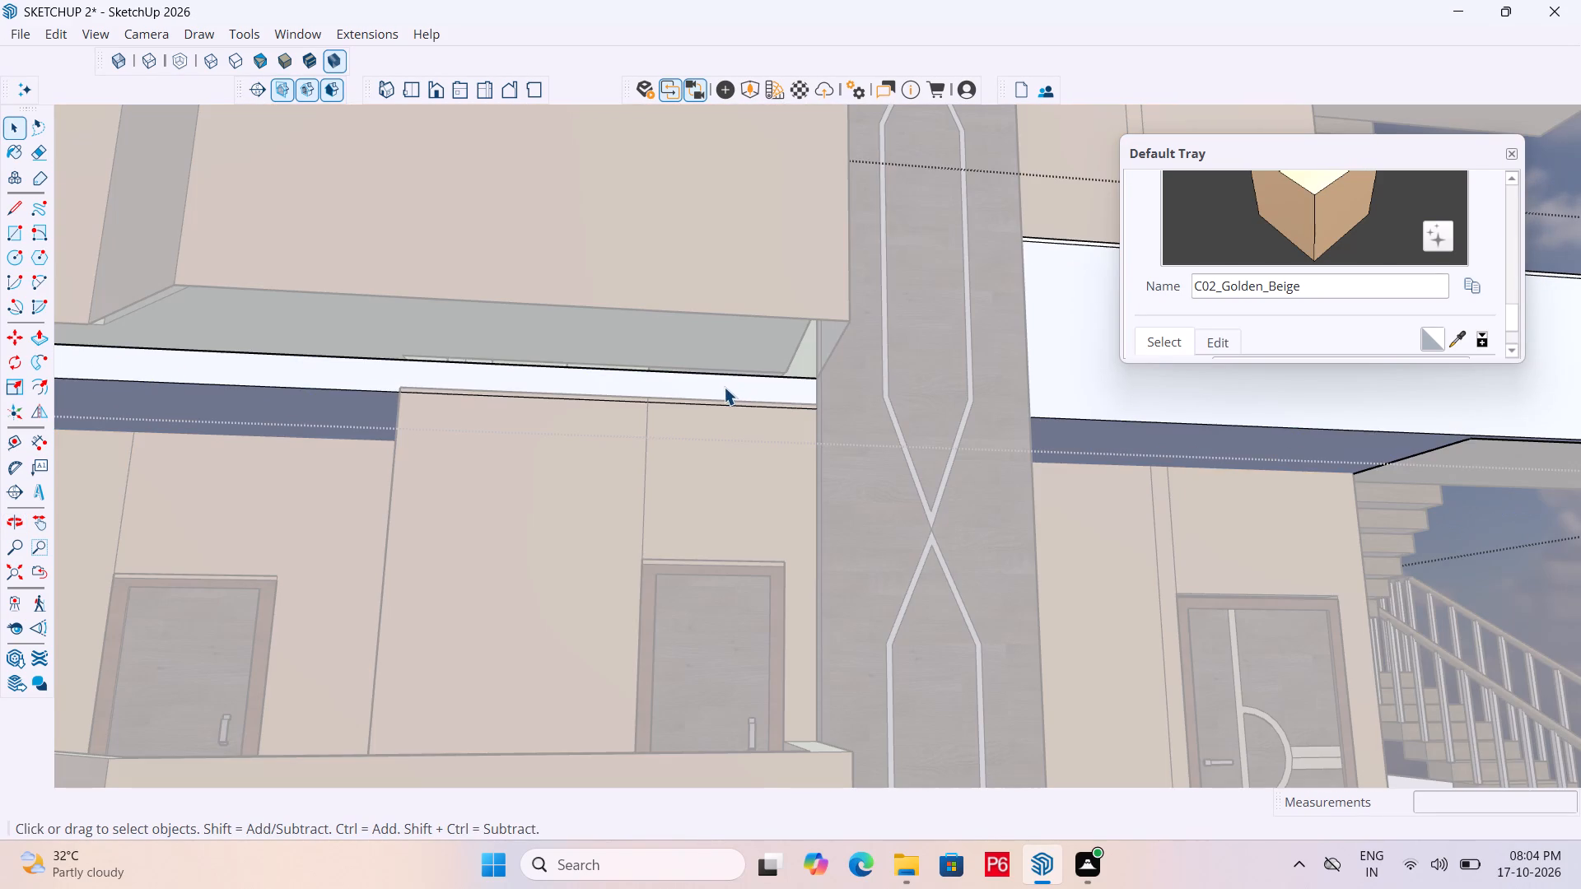
pyautogui.click(724, 387)
pyautogui.press('l')
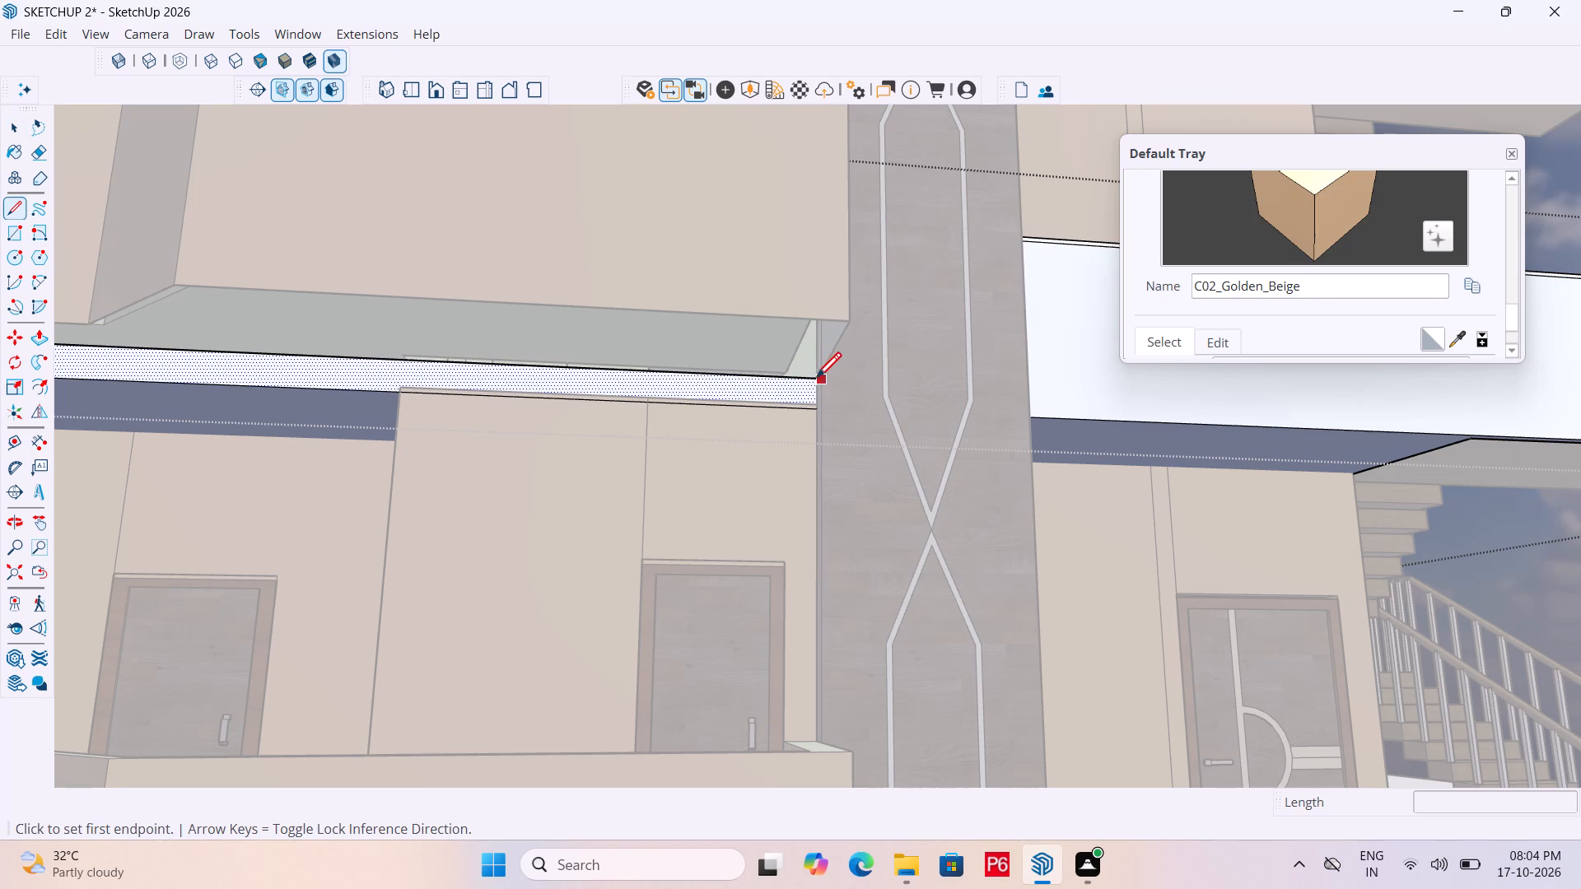
pyautogui.click(814, 381)
pyautogui.click(812, 411)
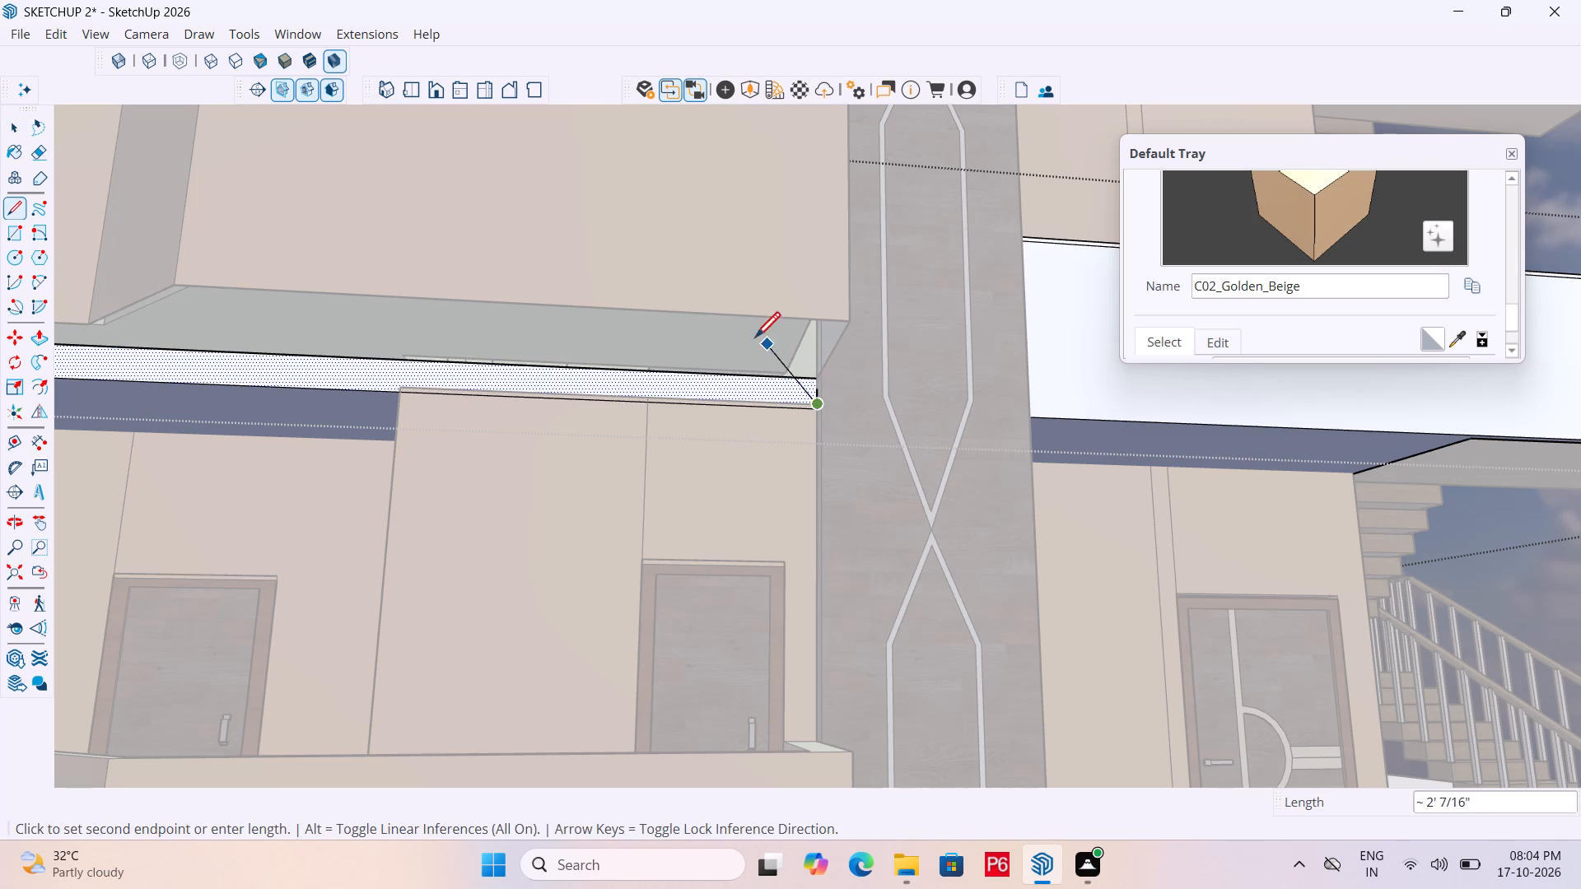
pyautogui.press('space')
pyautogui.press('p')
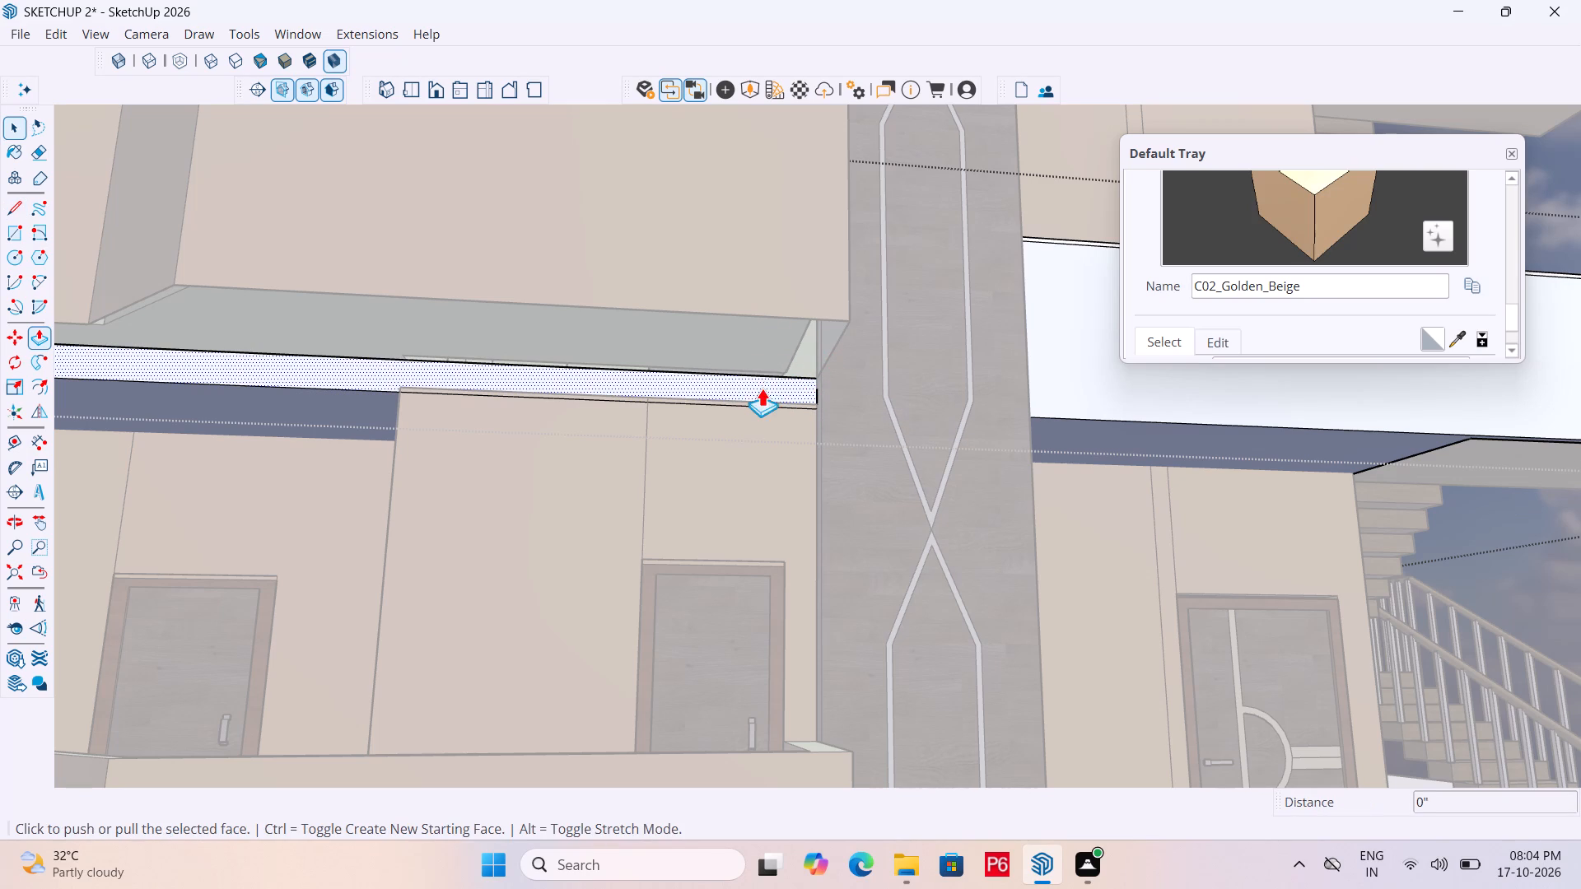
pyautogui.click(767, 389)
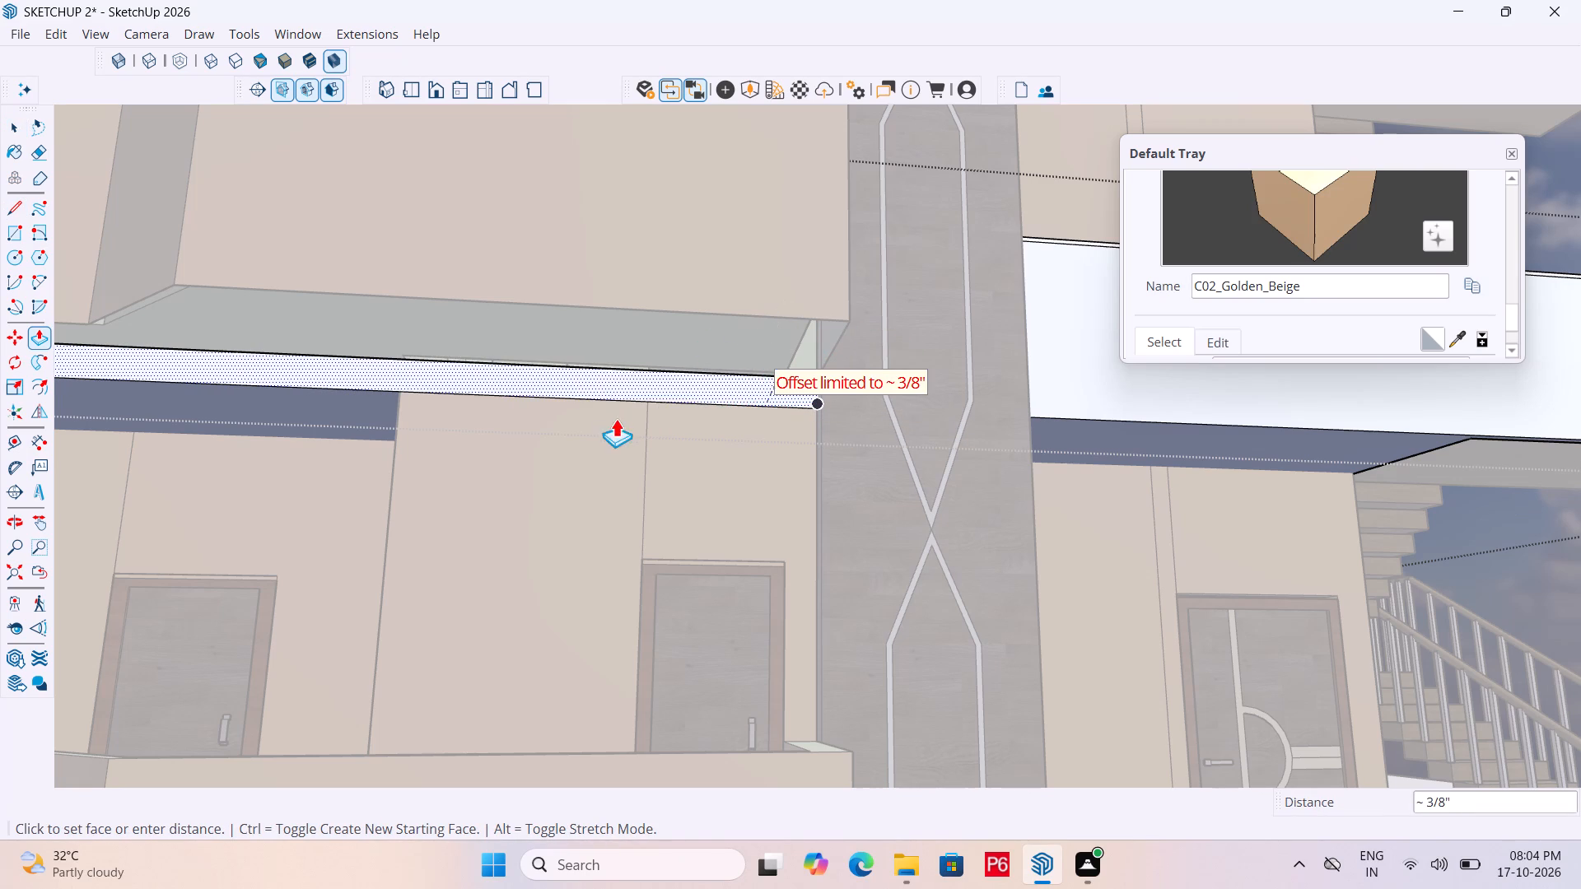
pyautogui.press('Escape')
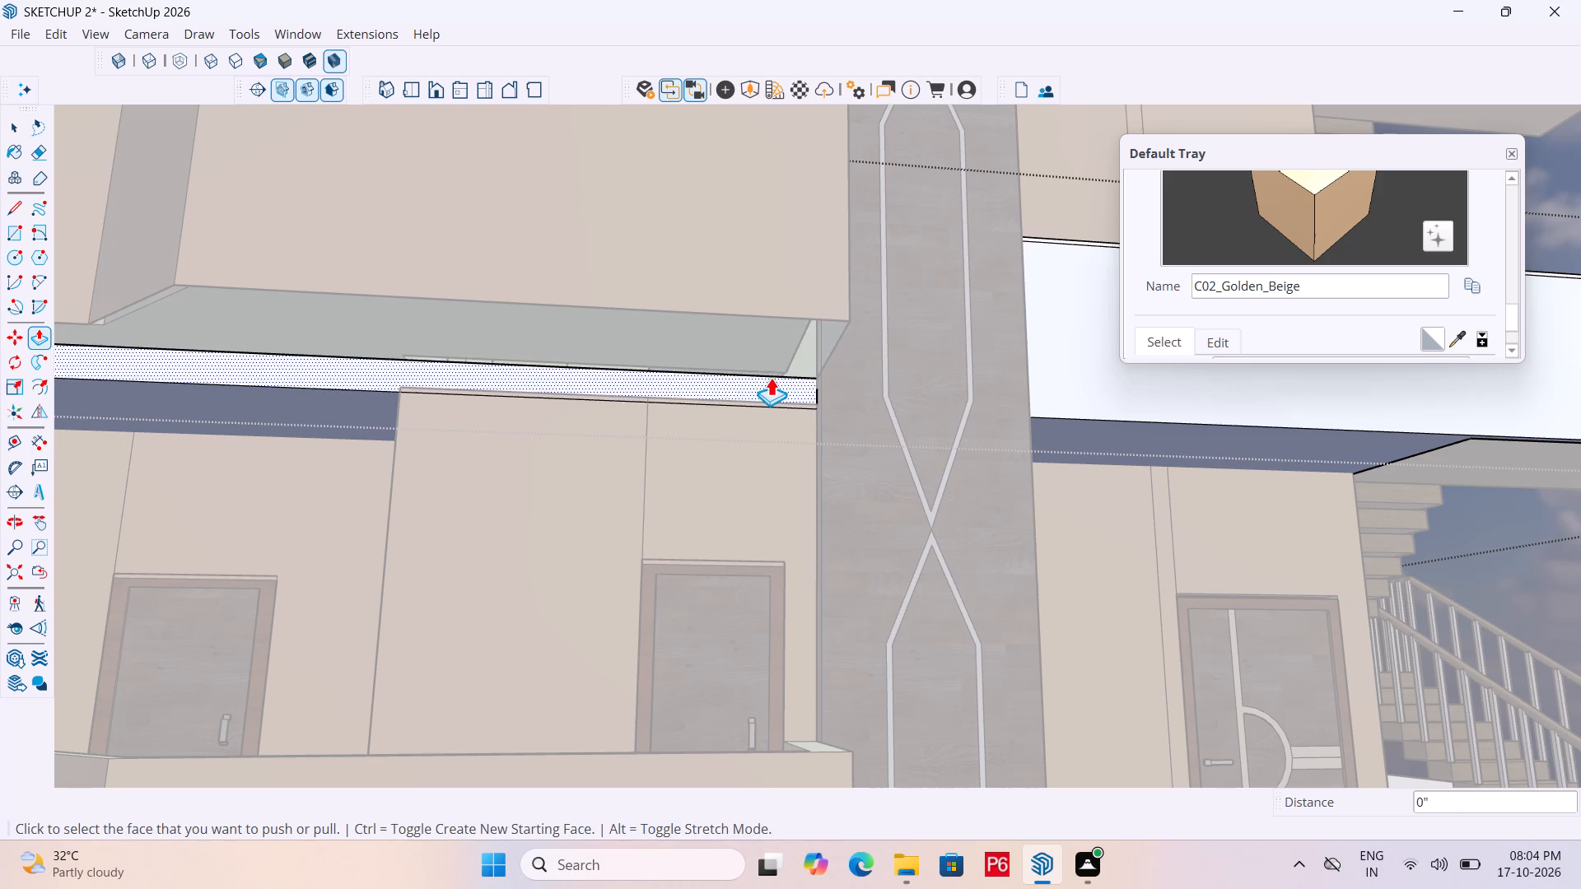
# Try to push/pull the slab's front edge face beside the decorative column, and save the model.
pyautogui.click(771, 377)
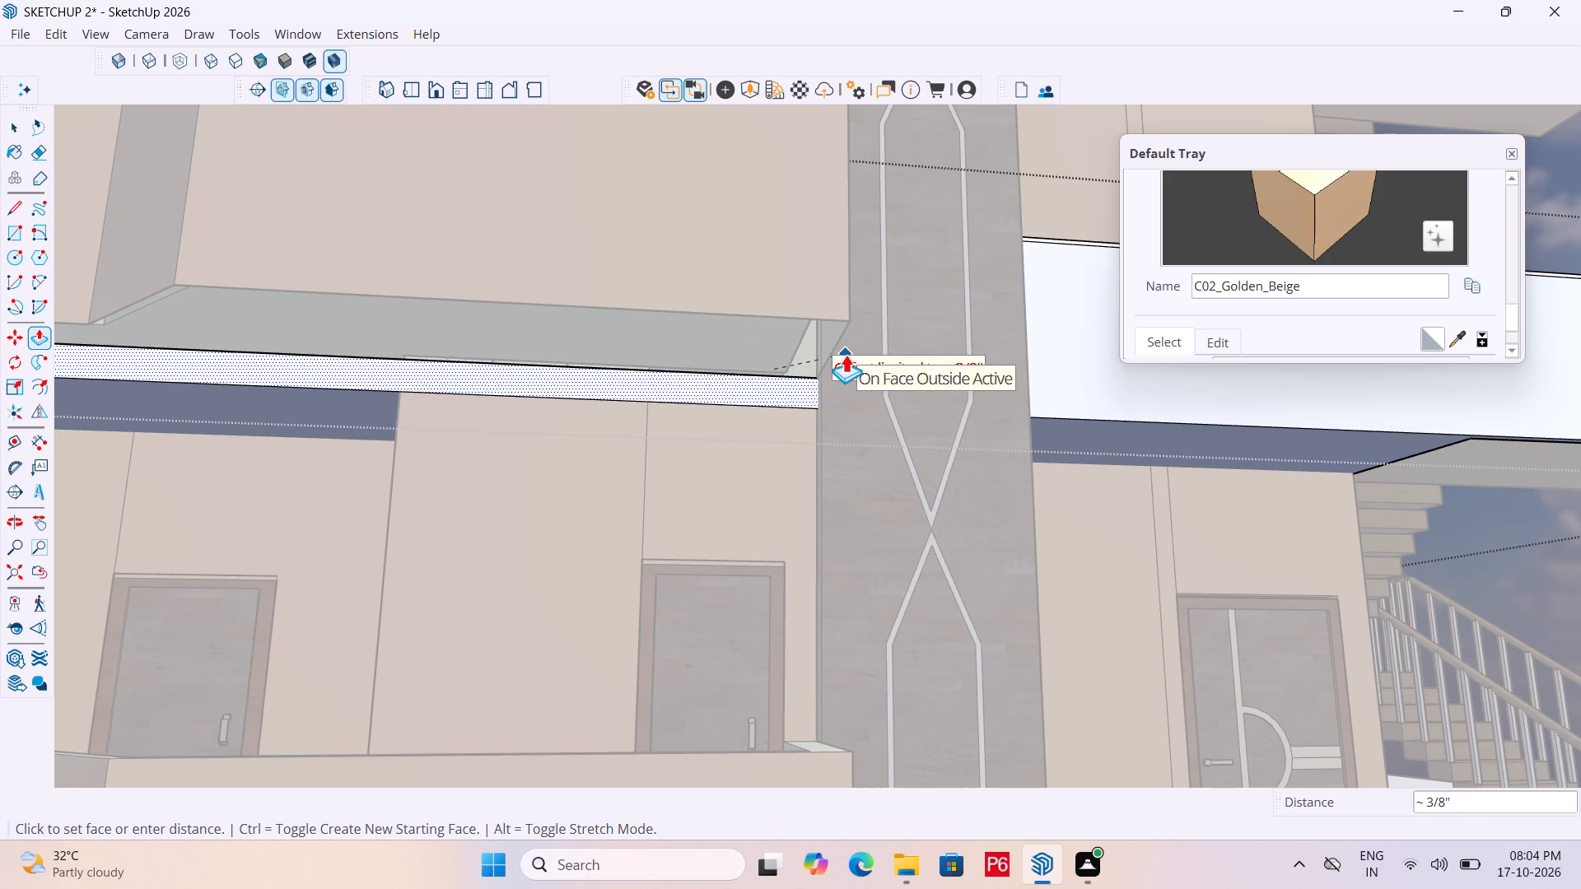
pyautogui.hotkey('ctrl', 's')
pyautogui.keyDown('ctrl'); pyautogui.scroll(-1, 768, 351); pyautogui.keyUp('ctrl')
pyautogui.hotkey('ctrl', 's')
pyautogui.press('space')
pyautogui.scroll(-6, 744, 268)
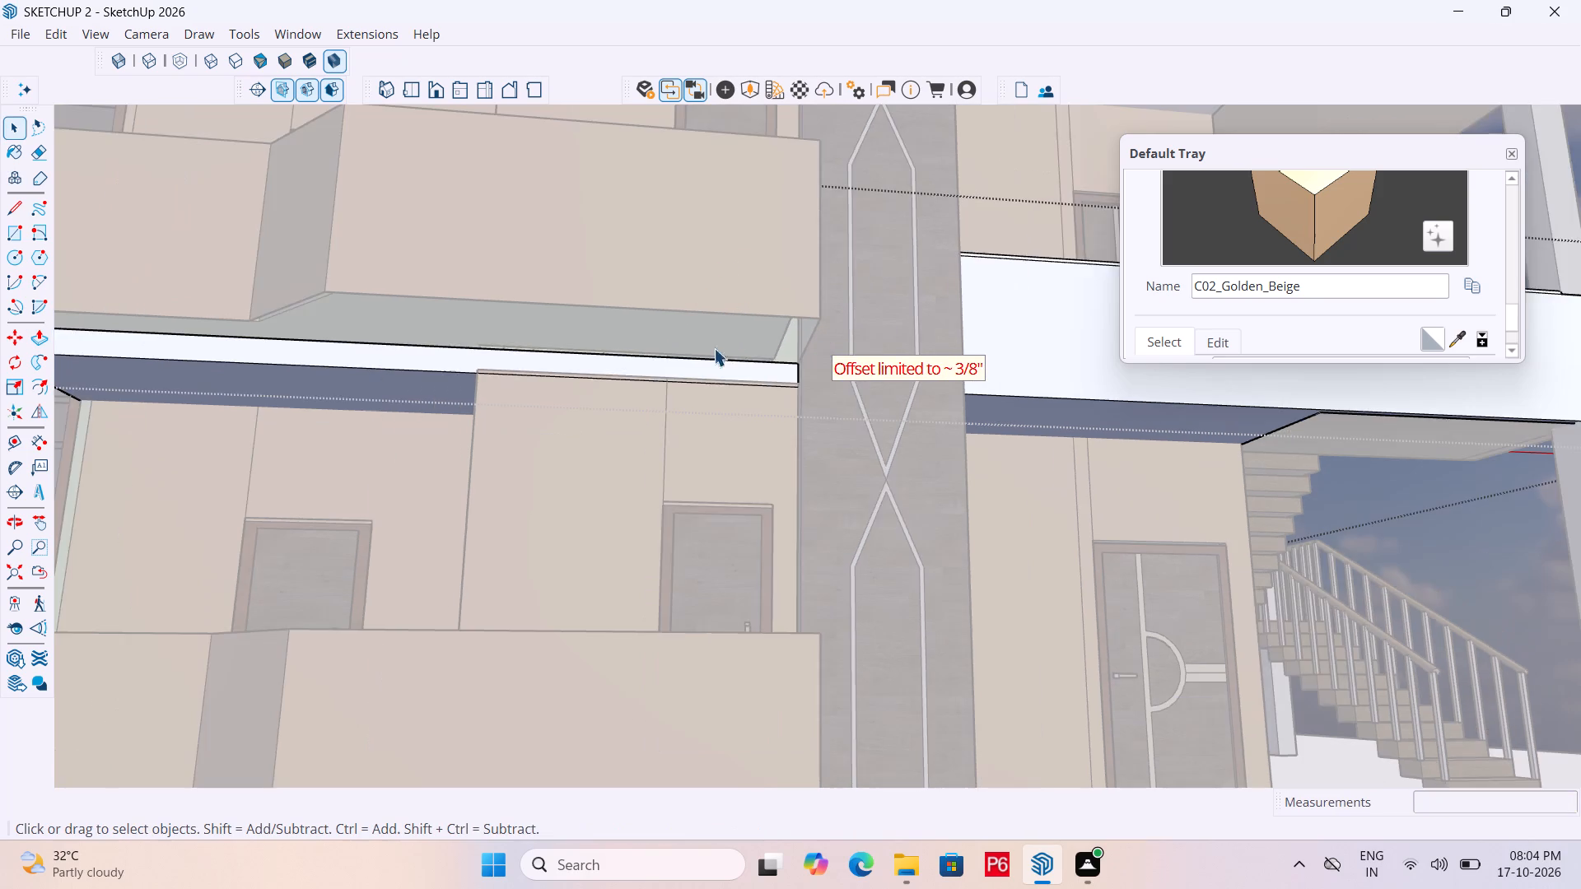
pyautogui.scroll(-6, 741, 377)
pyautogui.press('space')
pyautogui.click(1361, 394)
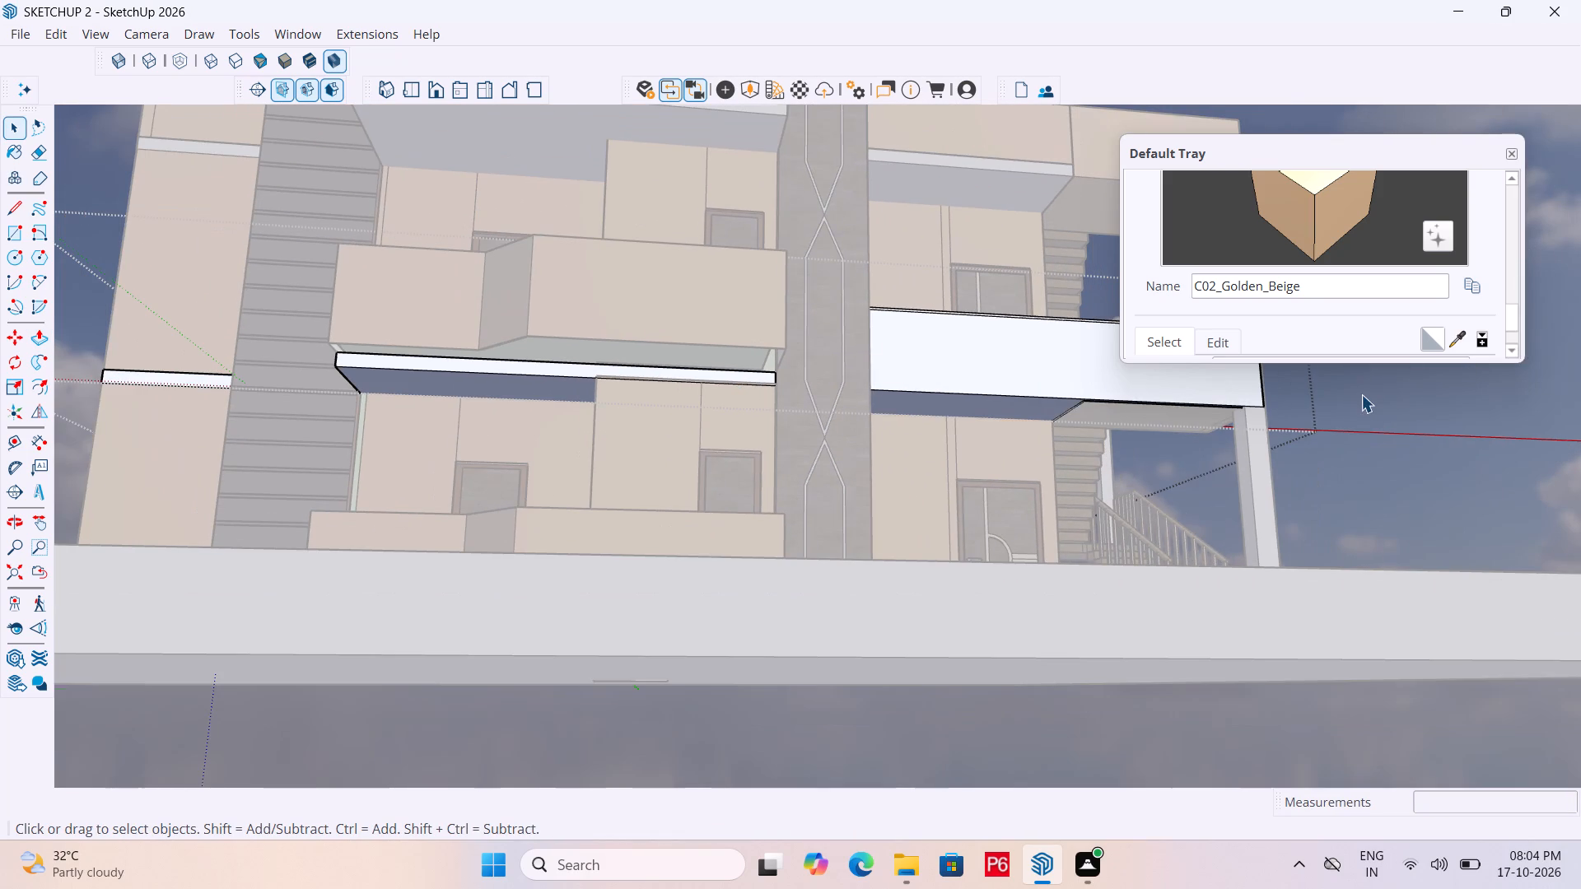
# Reopen the first-floor slab group and pull its front edge face out about 3' 2 5/8" to the upper balcony parapet's outer face.
pyautogui.moveTo(659, 336); pyautogui.dragTo(835, 351, button='middle')
pyautogui.scroll(4, 808, 359)
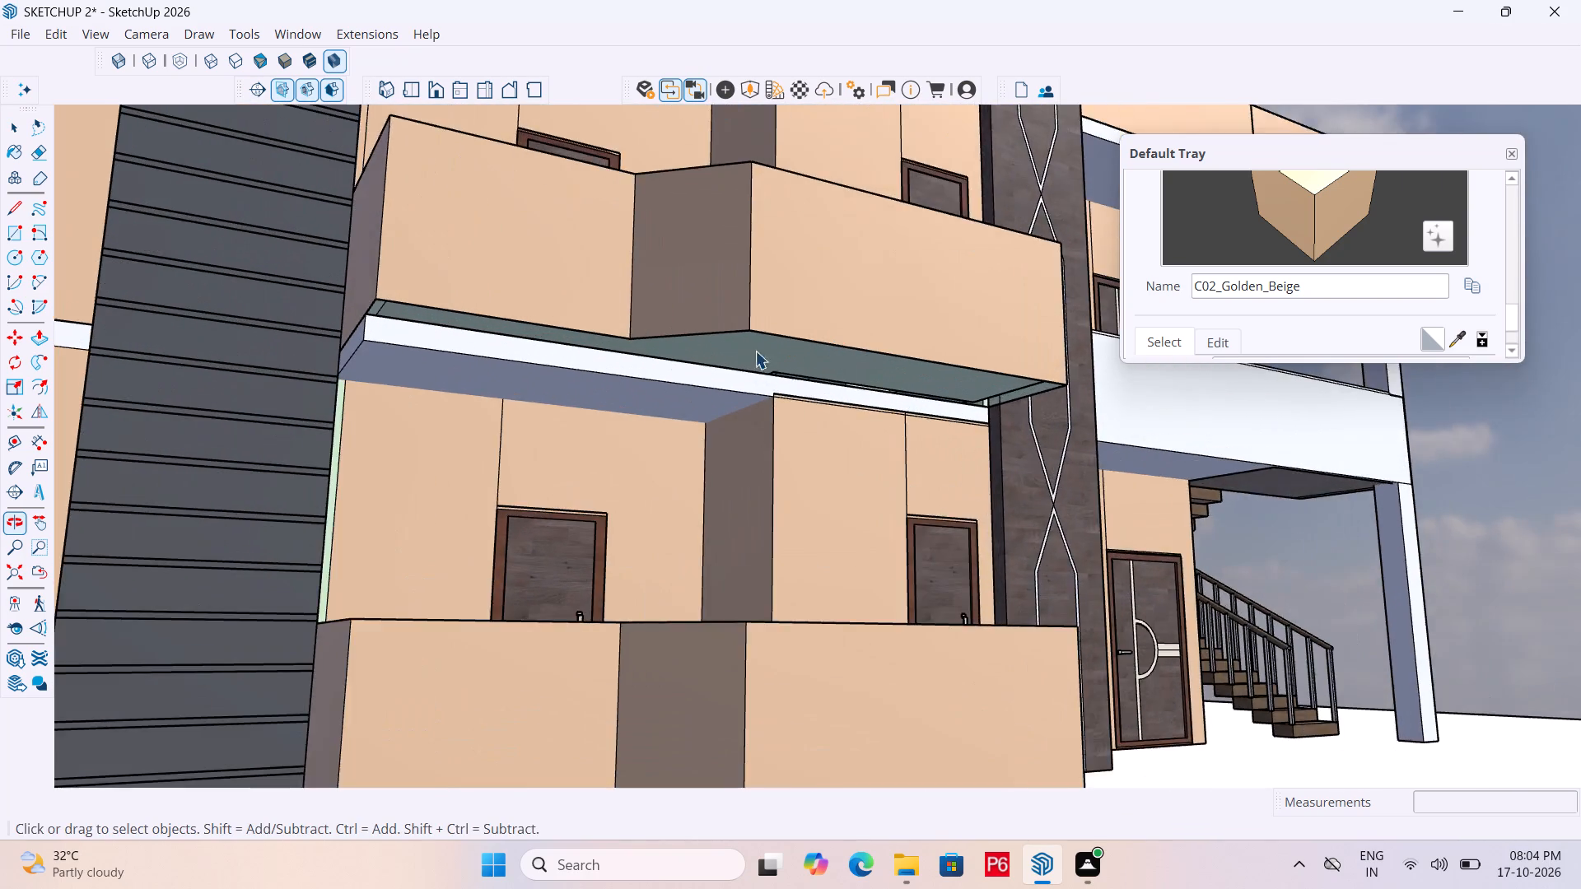
pyautogui.scroll(4, 581, 356)
pyautogui.click(425, 342)
pyautogui.doubleClick(346, 328)
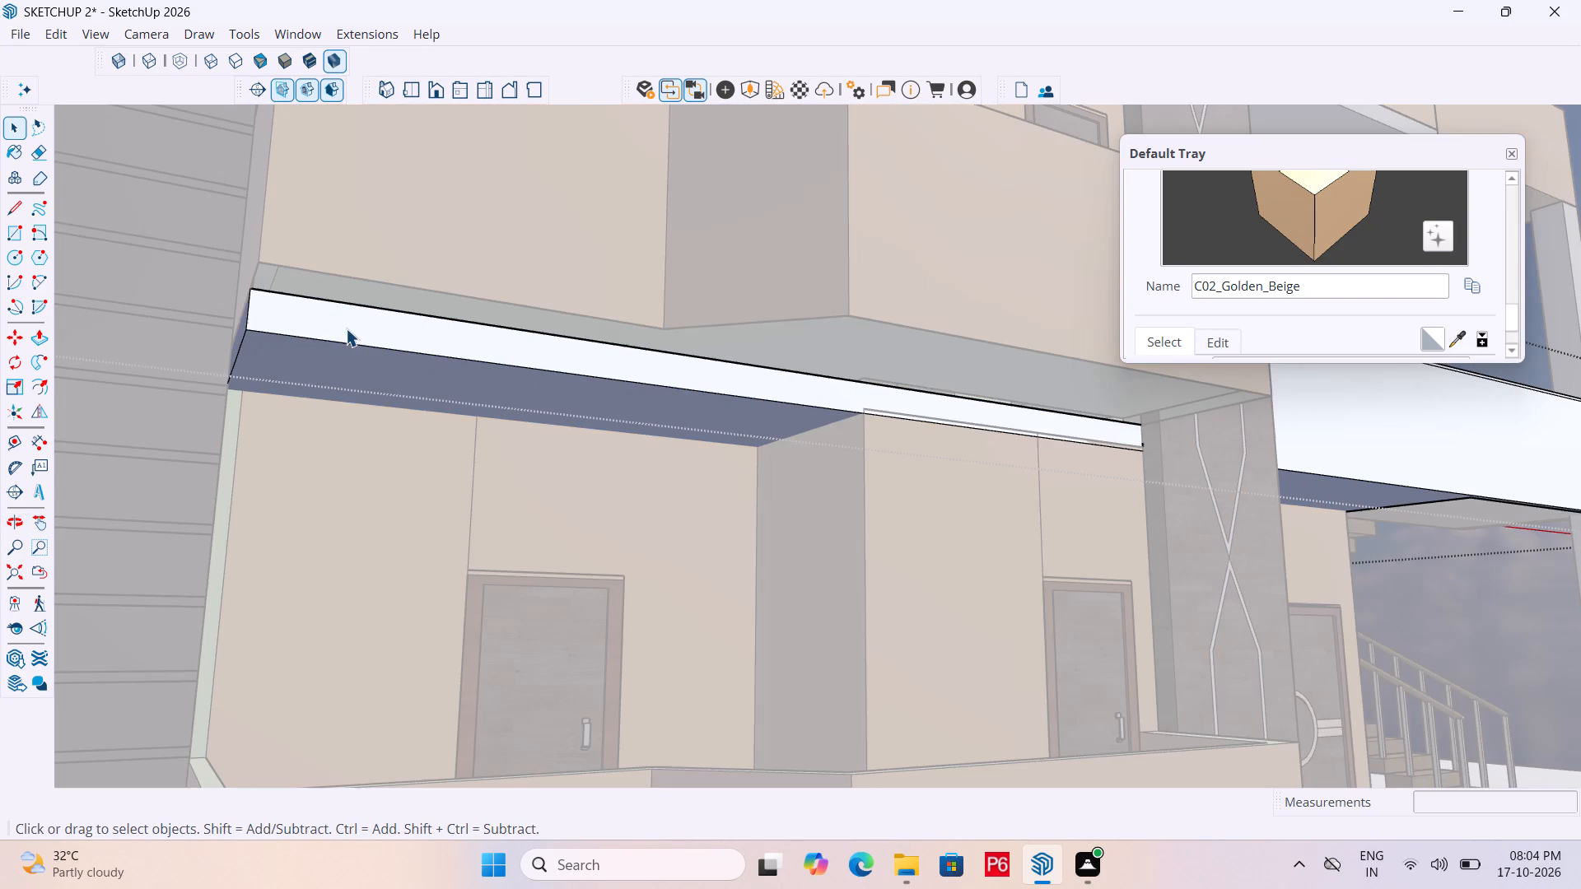
pyautogui.click(327, 322)
pyautogui.press('p')
pyautogui.doubleClick(327, 322)
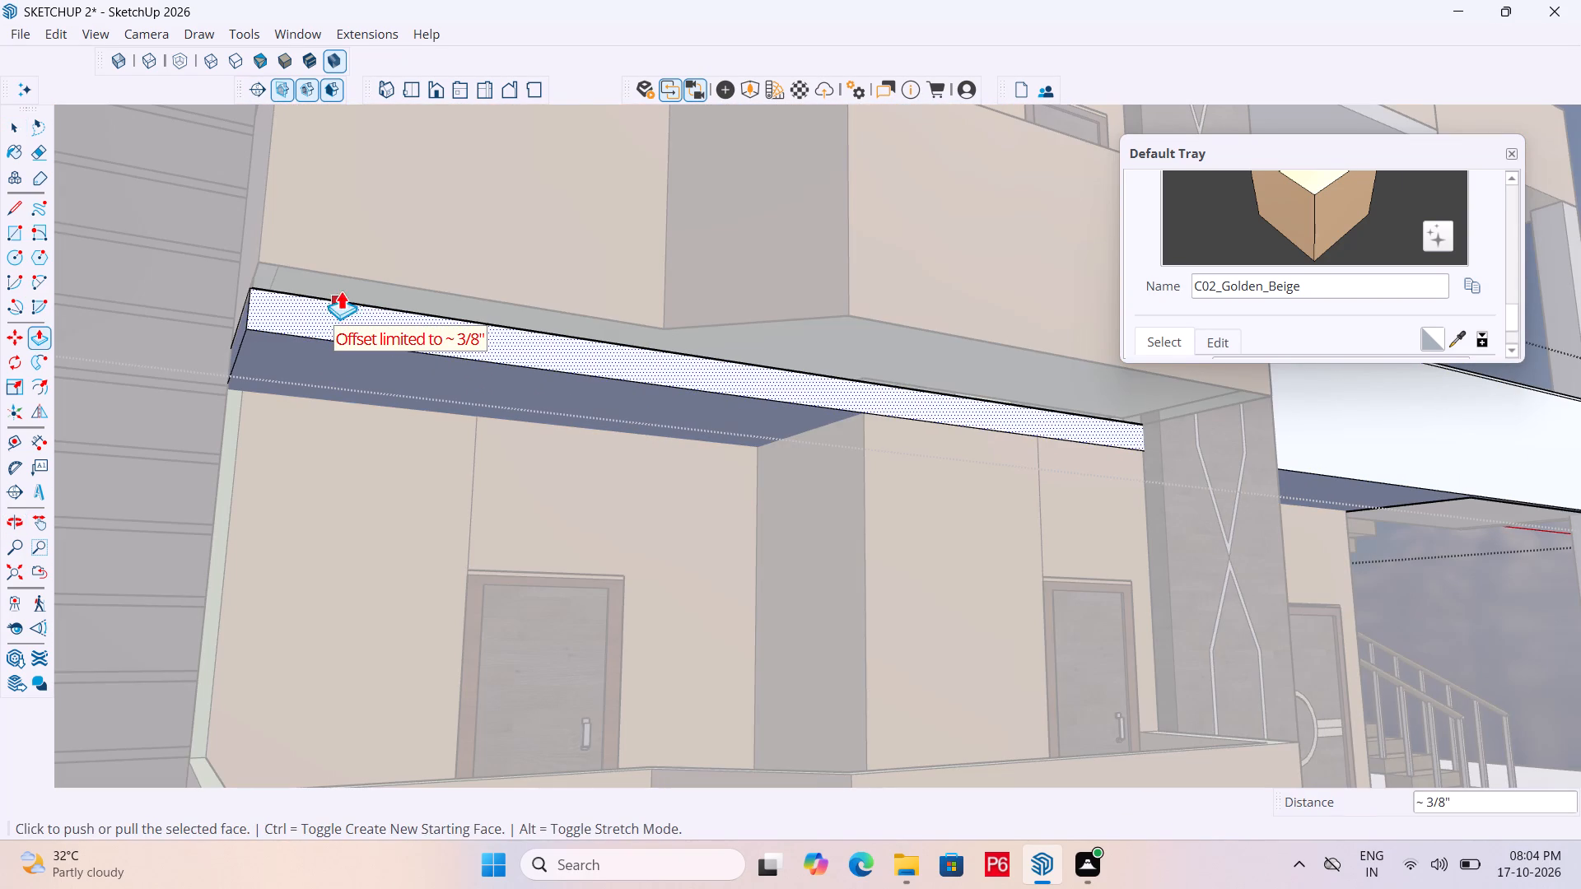
pyautogui.click(275, 312)
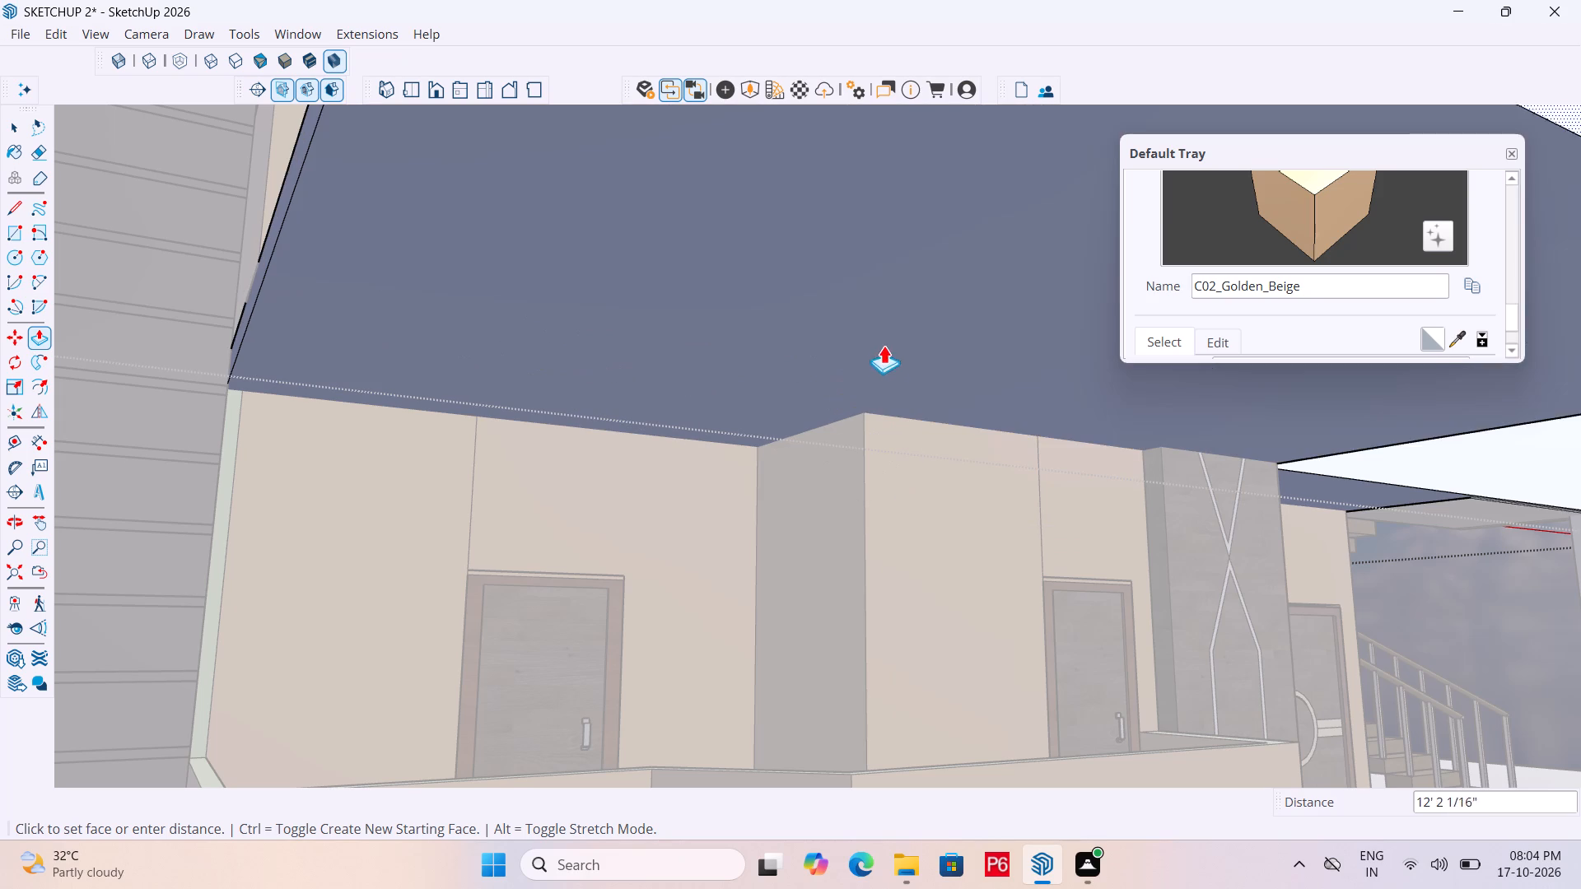
pyautogui.scroll(-3, 448, 294)
pyautogui.moveTo(424, 323); pyautogui.dragTo(324, 574, button='middle')
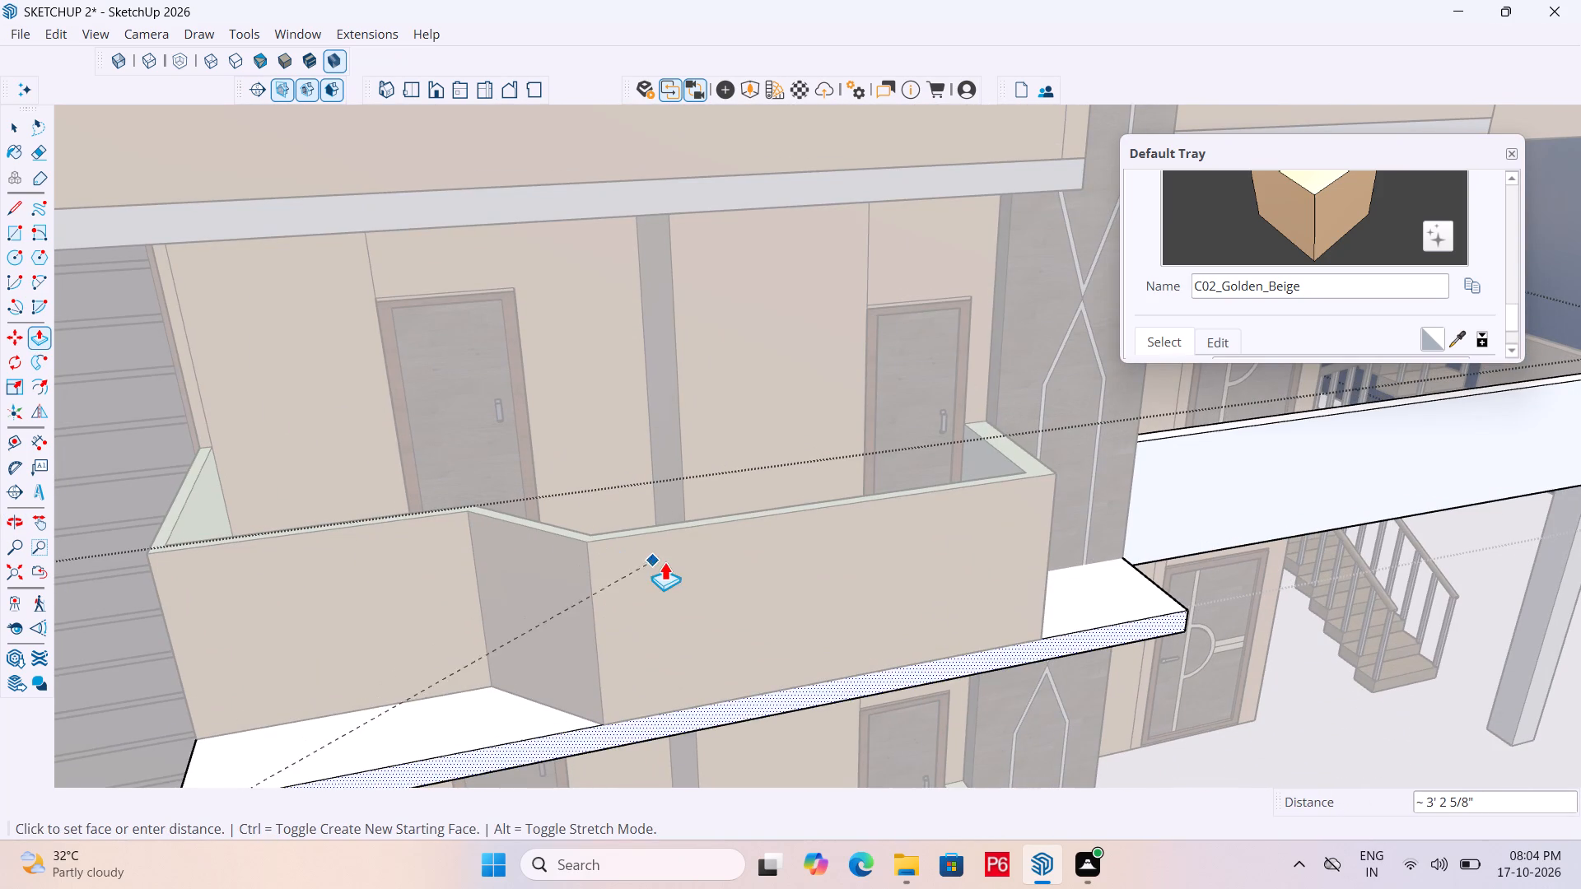
pyautogui.click(643, 565)
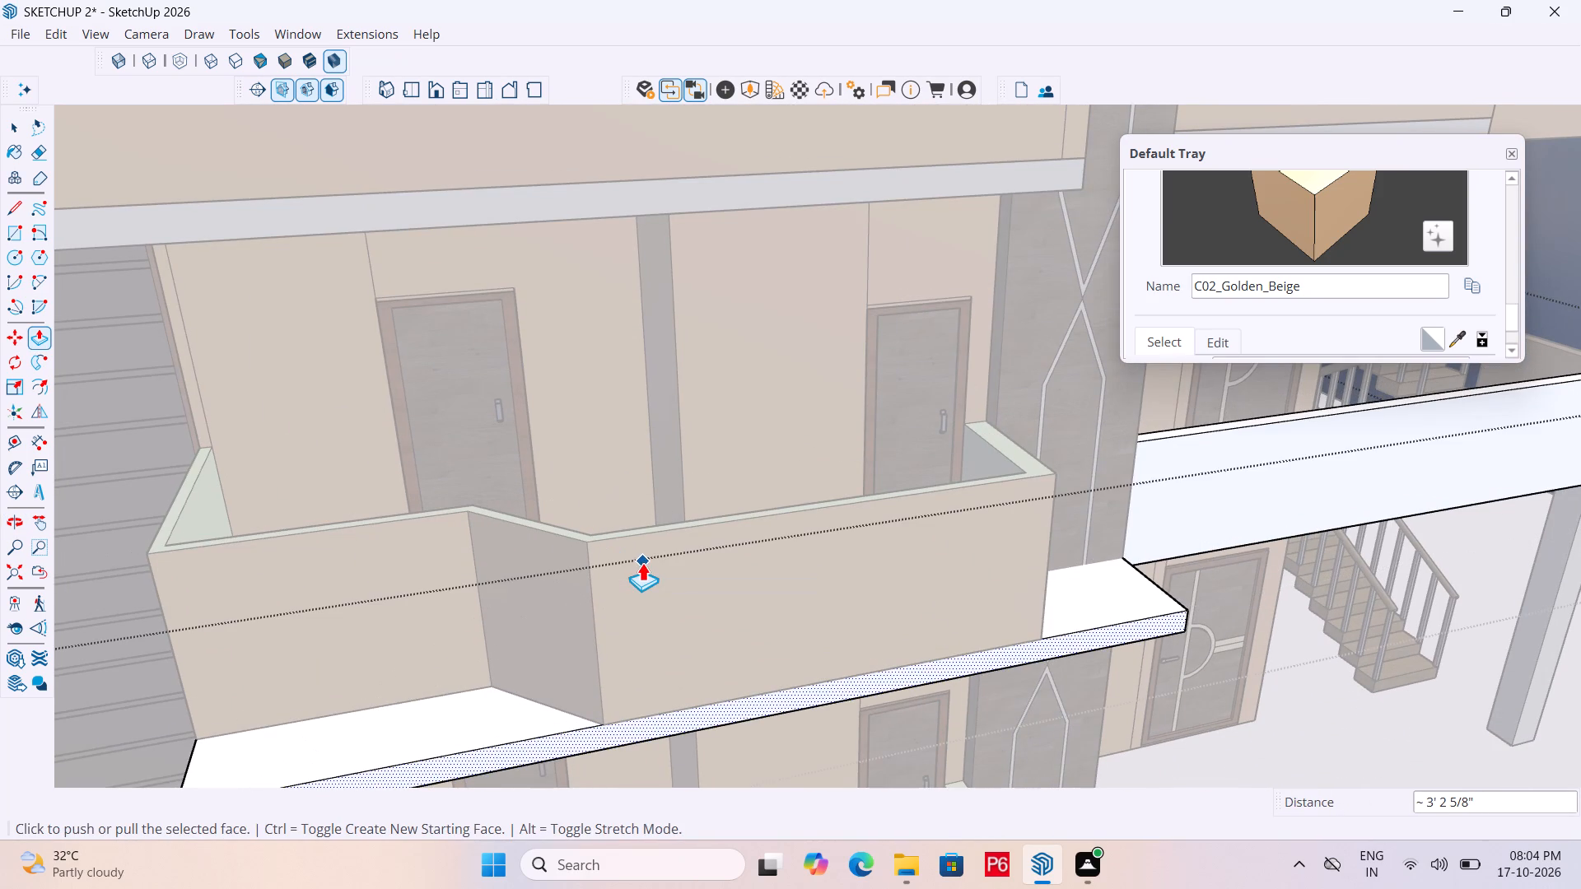
# Draw a 7" vertical line across the slab's side edge face at the parapet's outer corner near the louvred wall.
pyautogui.moveTo(714, 516); pyautogui.dragTo(796, 468, button='middle')
pyautogui.scroll(-1, 784, 474)
pyautogui.moveTo(796, 468); pyautogui.dragTo(802, 468, button='middle')
pyautogui.press('l')
pyautogui.scroll(6, 370, 719)
pyautogui.moveTo(382, 701); pyautogui.dragTo(401, 687, button='middle')
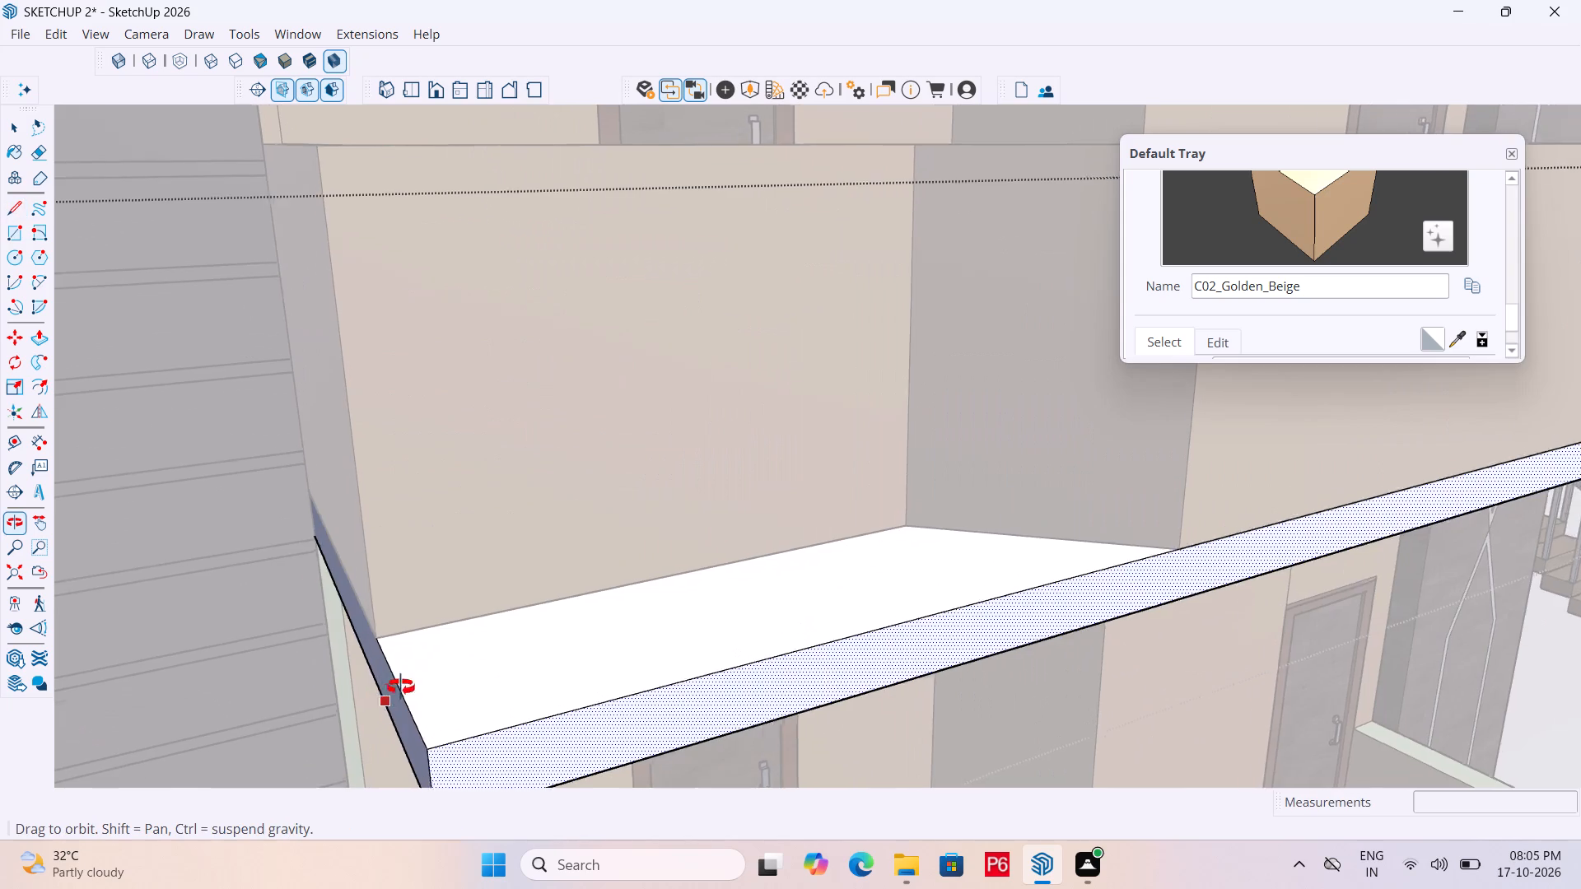
pyautogui.moveTo(401, 687); pyautogui.dragTo(672, 643, button='middle')
pyautogui.scroll(4, 383, 704)
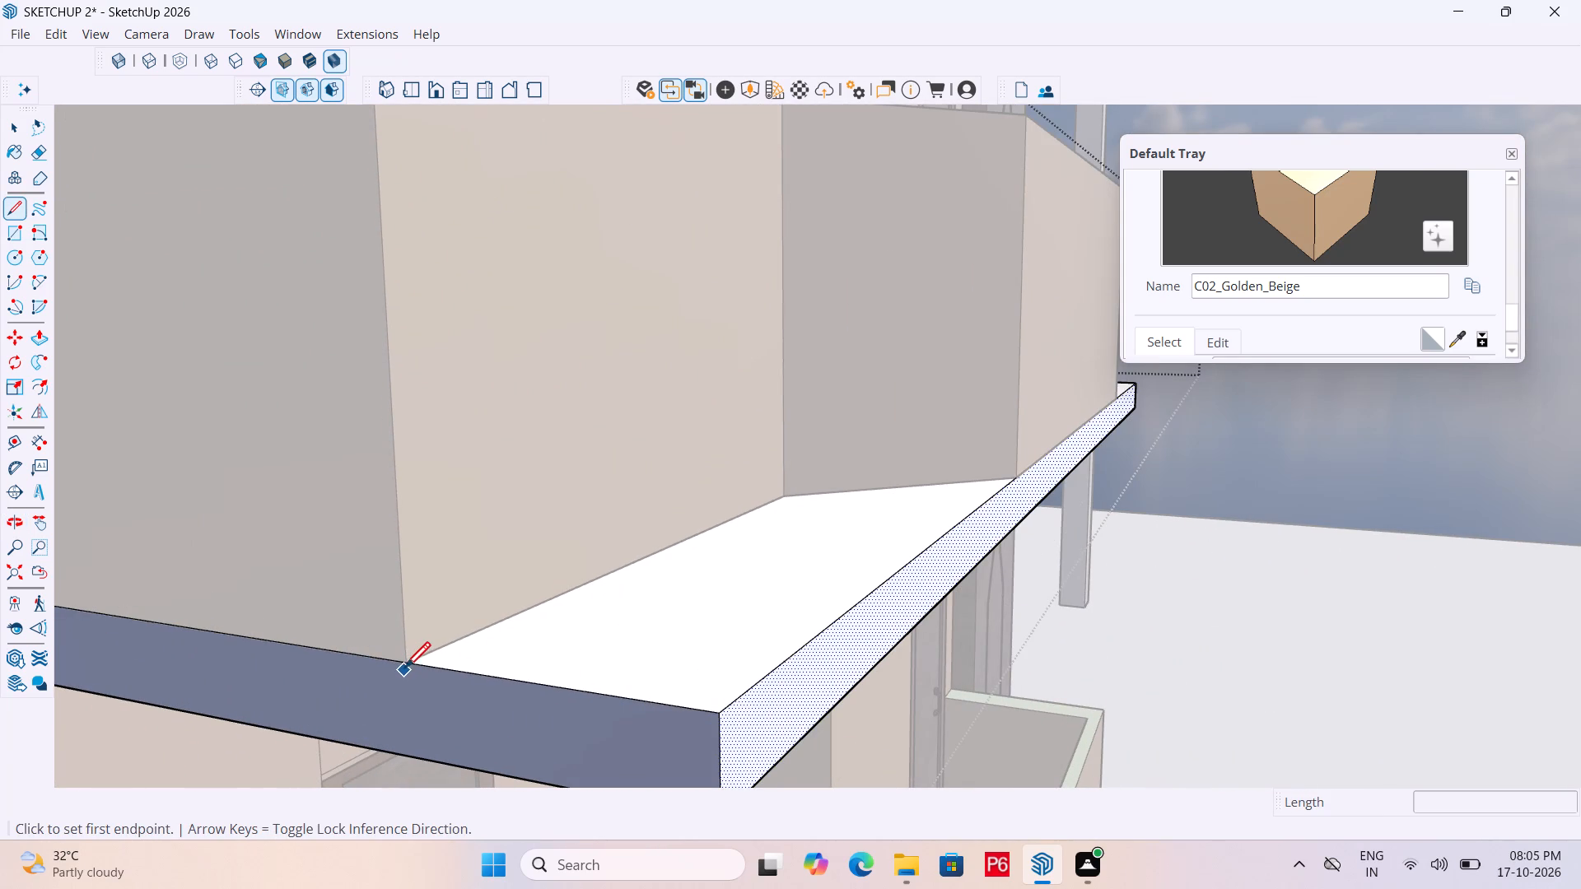
pyautogui.click(408, 668)
pyautogui.click(422, 753)
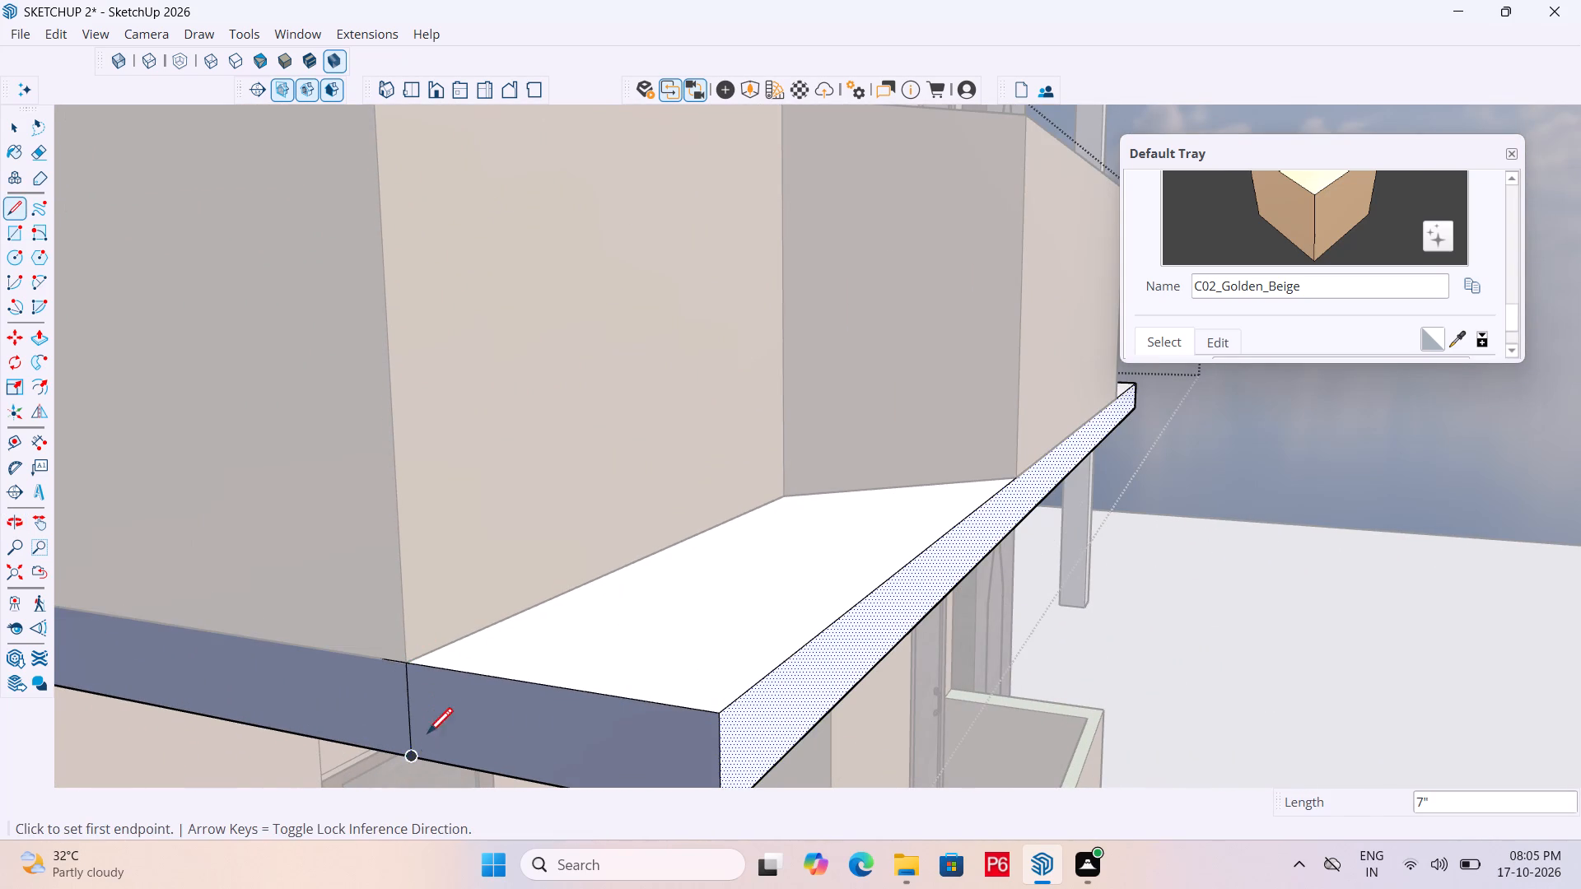
pyautogui.press('space')
# Push the projecting part of the slab's side edge face back 5' 6 11/16" to the corner where the parapet turns outward.
pyautogui.moveTo(448, 653); pyautogui.dragTo(217, 681, button='middle')
pyautogui.moveTo(429, 656); pyautogui.dragTo(432, 656, button='middle')
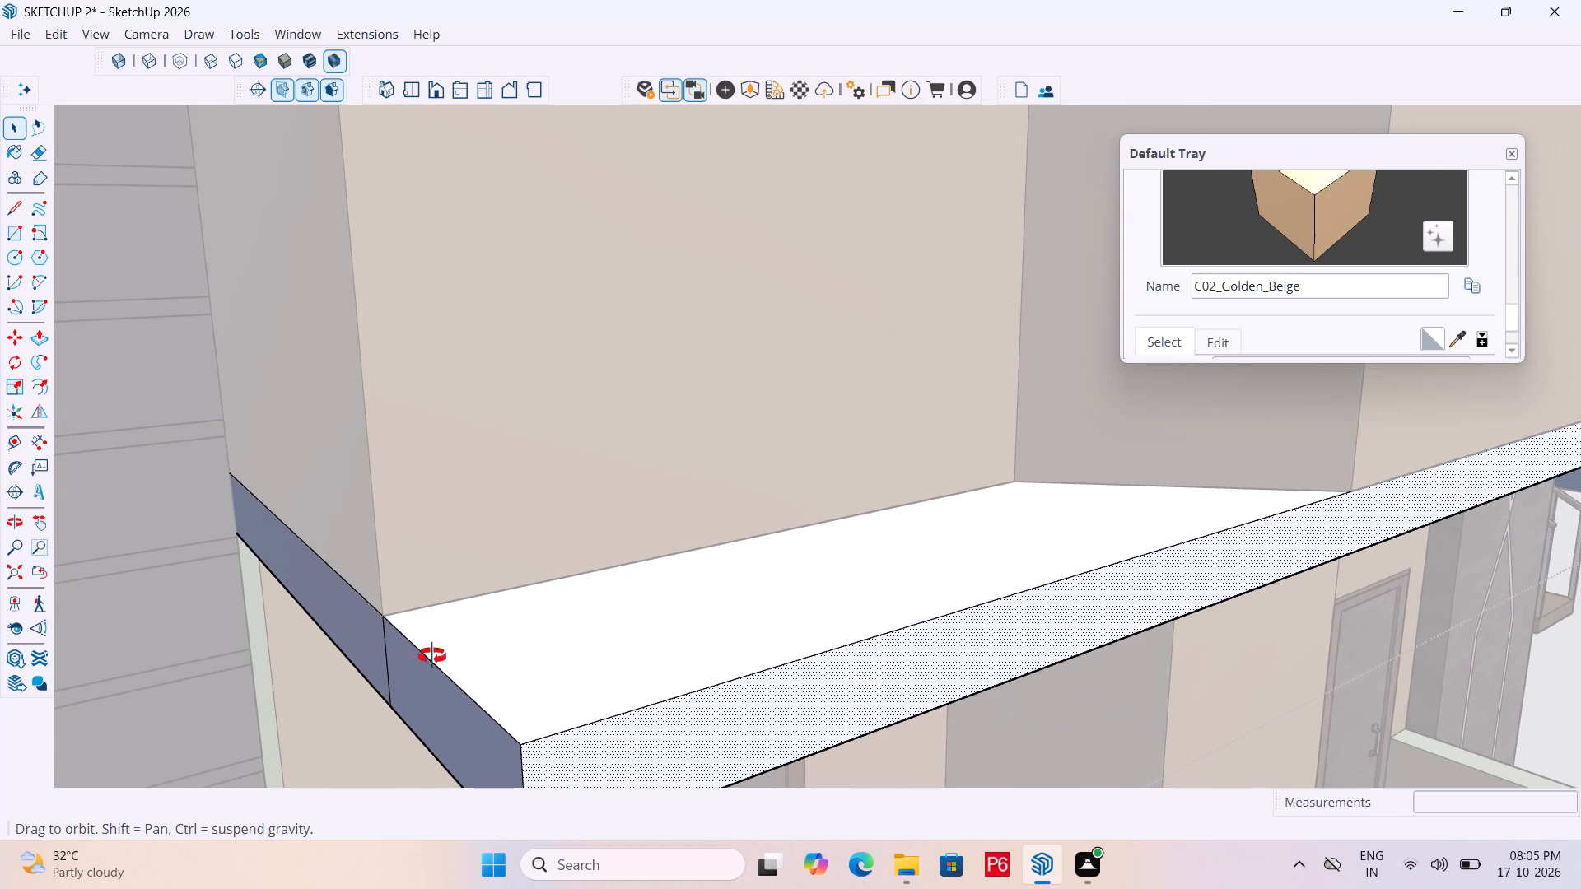
pyautogui.moveTo(432, 656); pyautogui.dragTo(803, 650, button='middle')
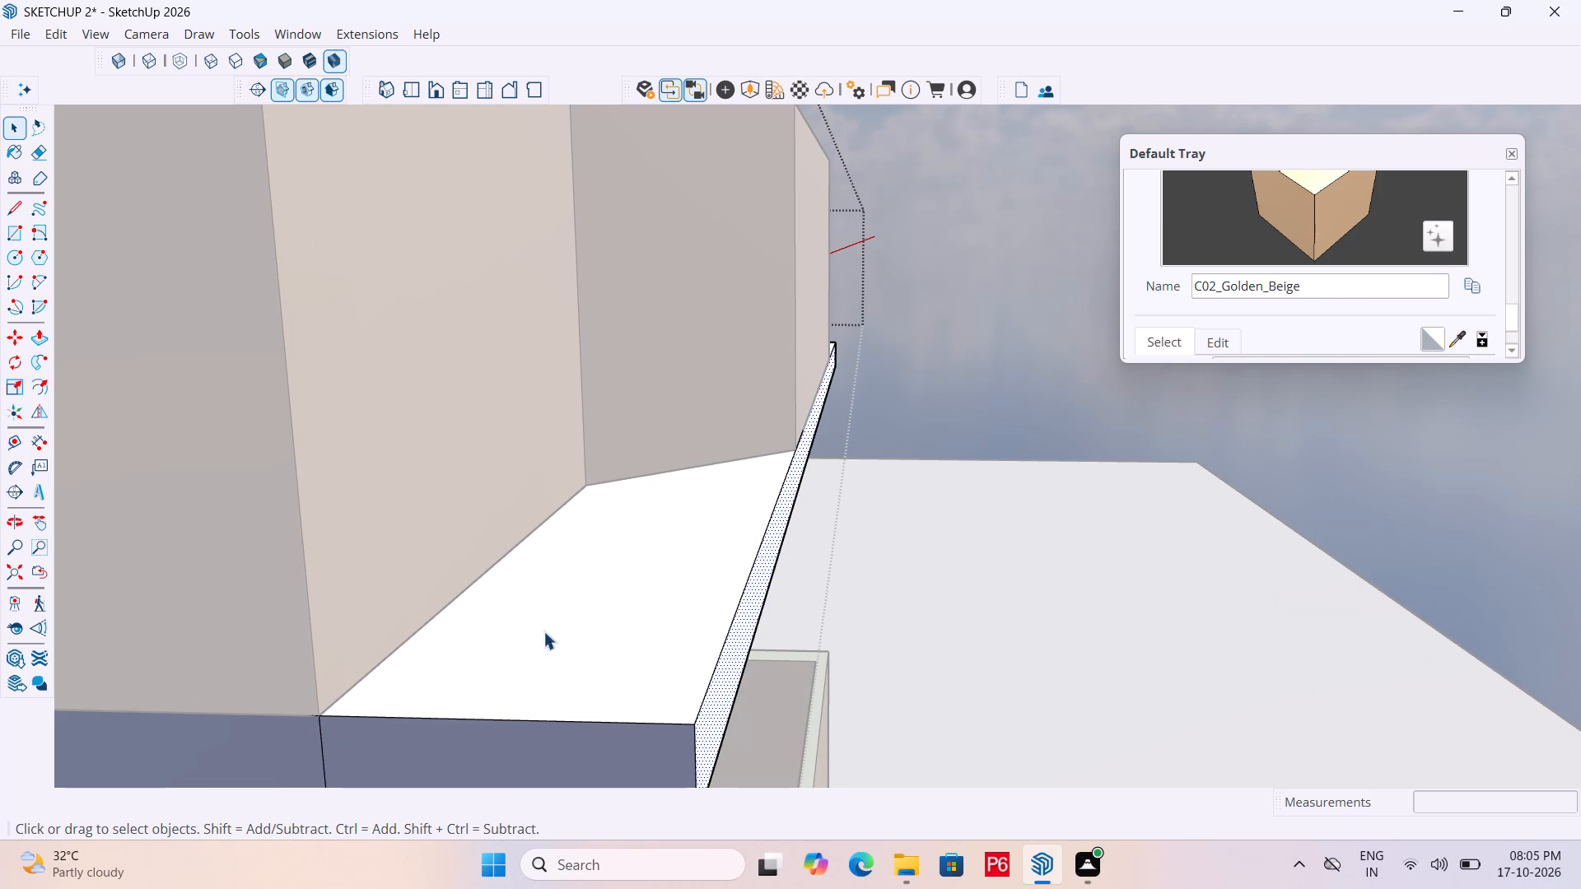
pyautogui.scroll(-5, 515, 570)
pyautogui.moveTo(506, 612); pyautogui.dragTo(462, 637, button='middle')
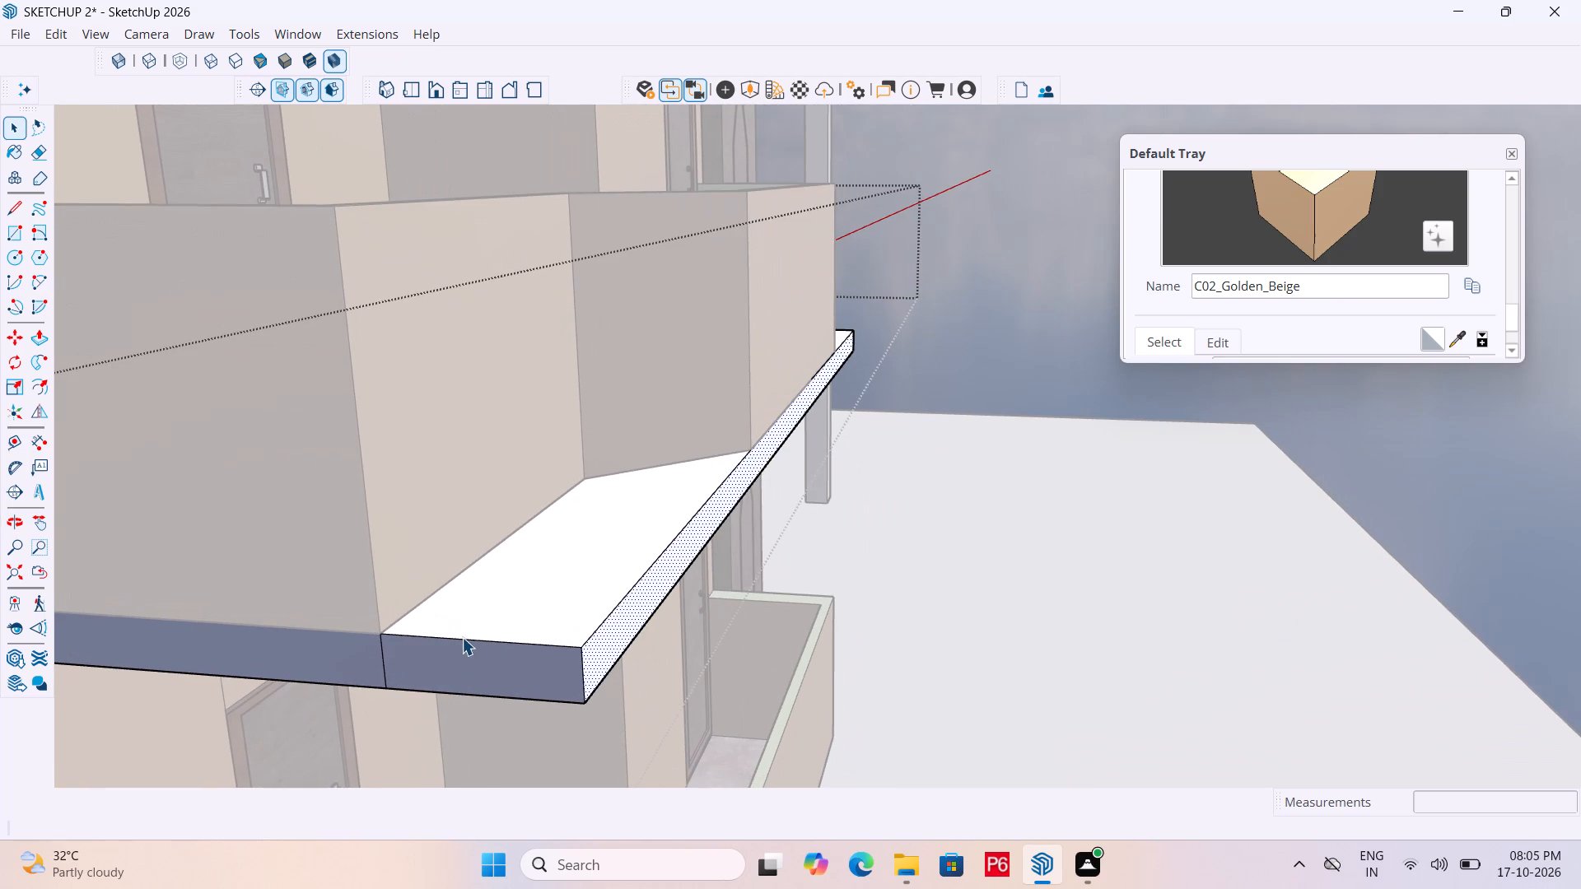
pyautogui.press('b')
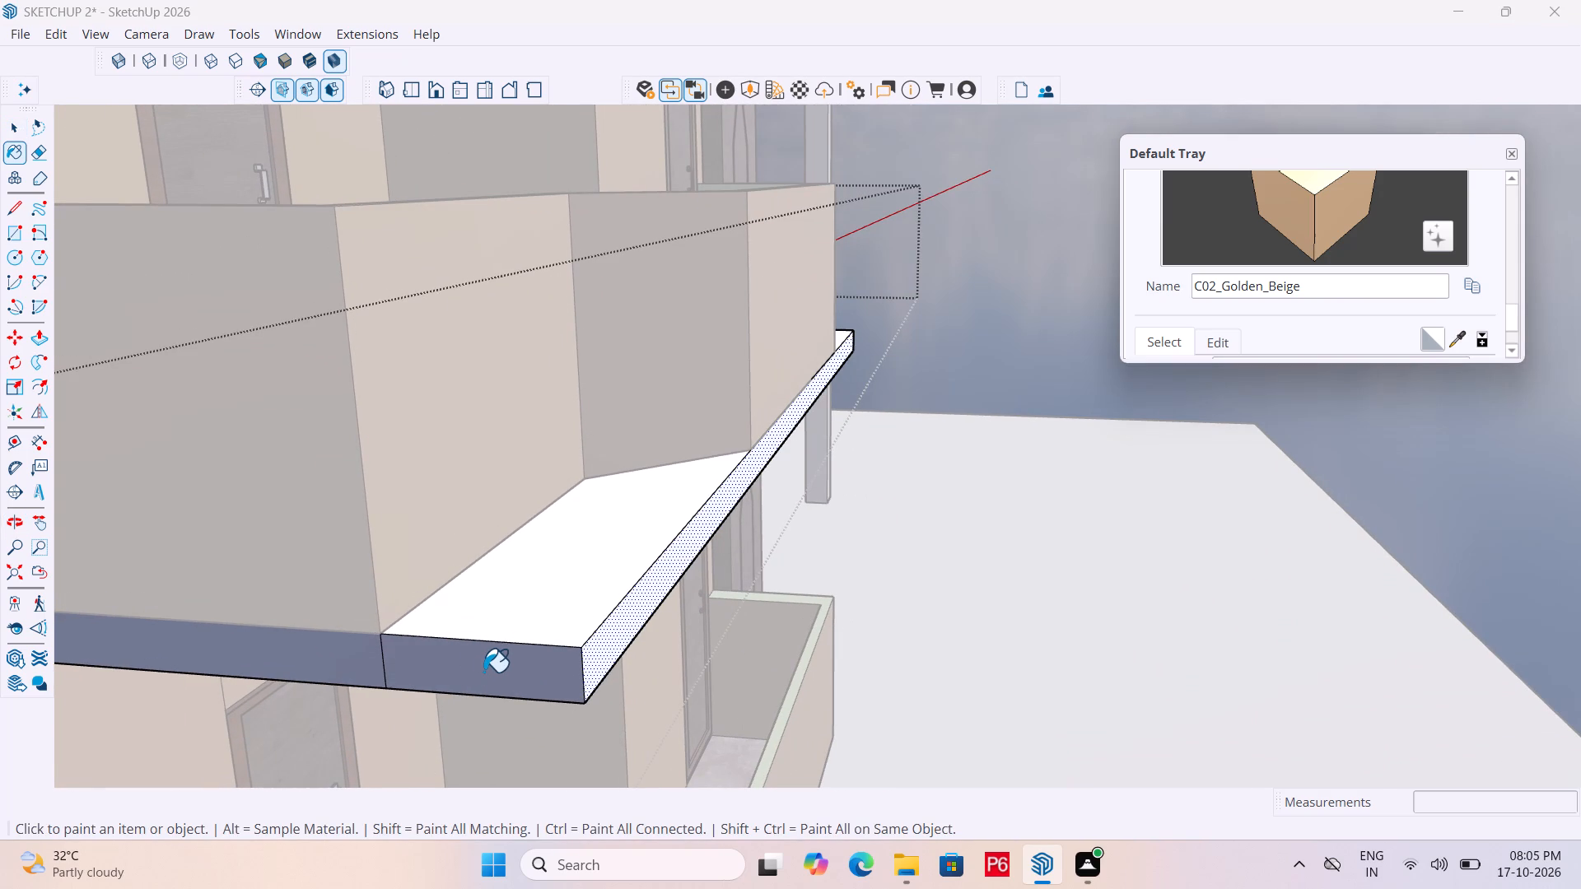
pyautogui.press('e')
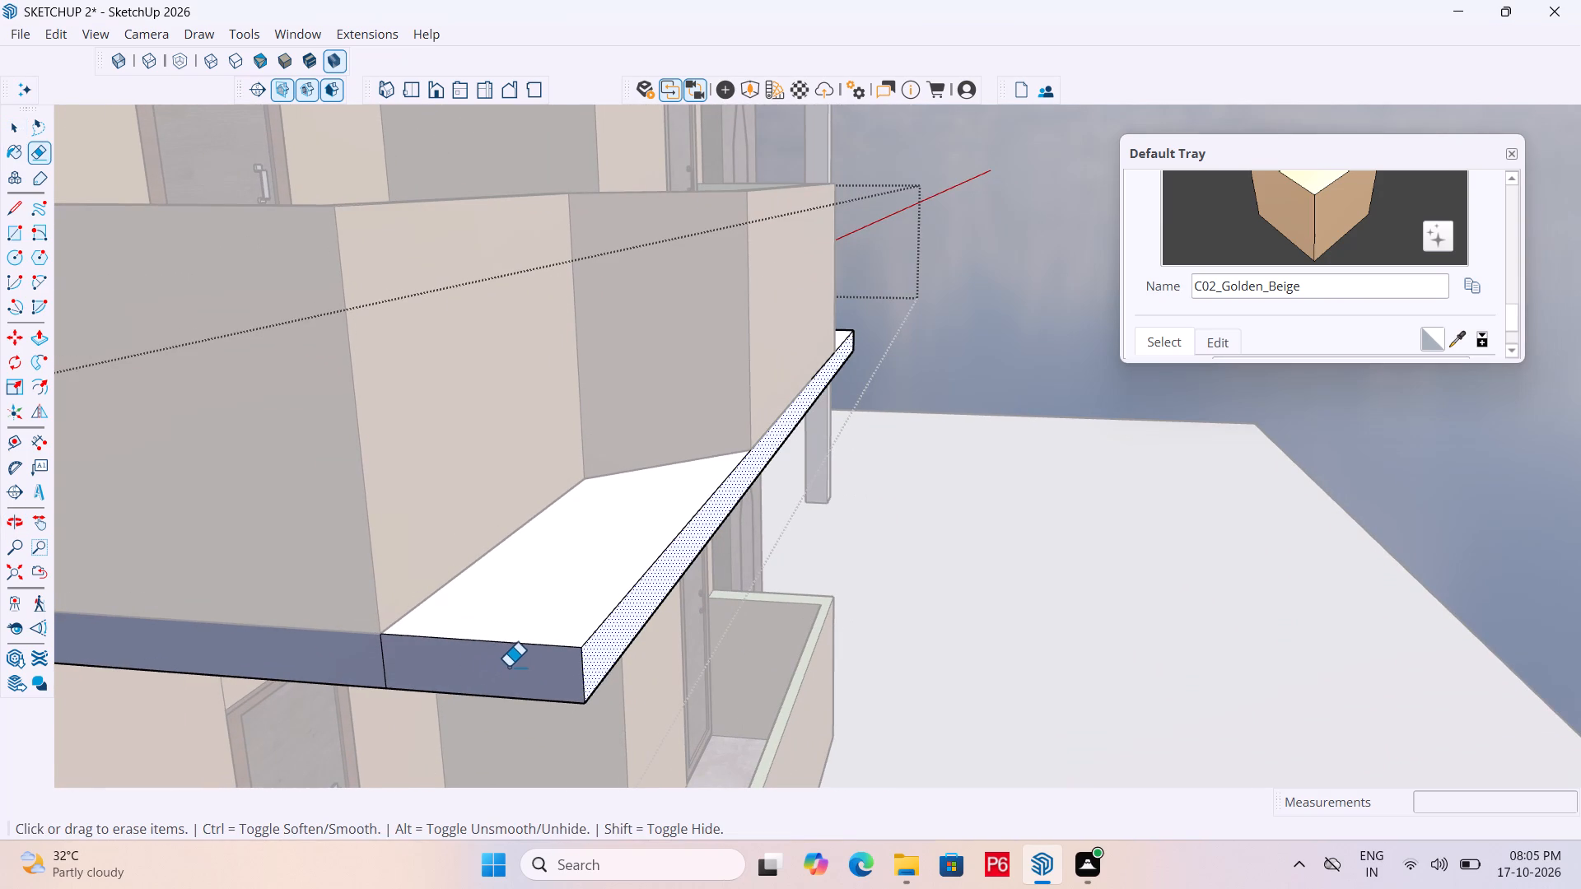
pyautogui.press('space')
pyautogui.click(535, 663)
pyautogui.press('p')
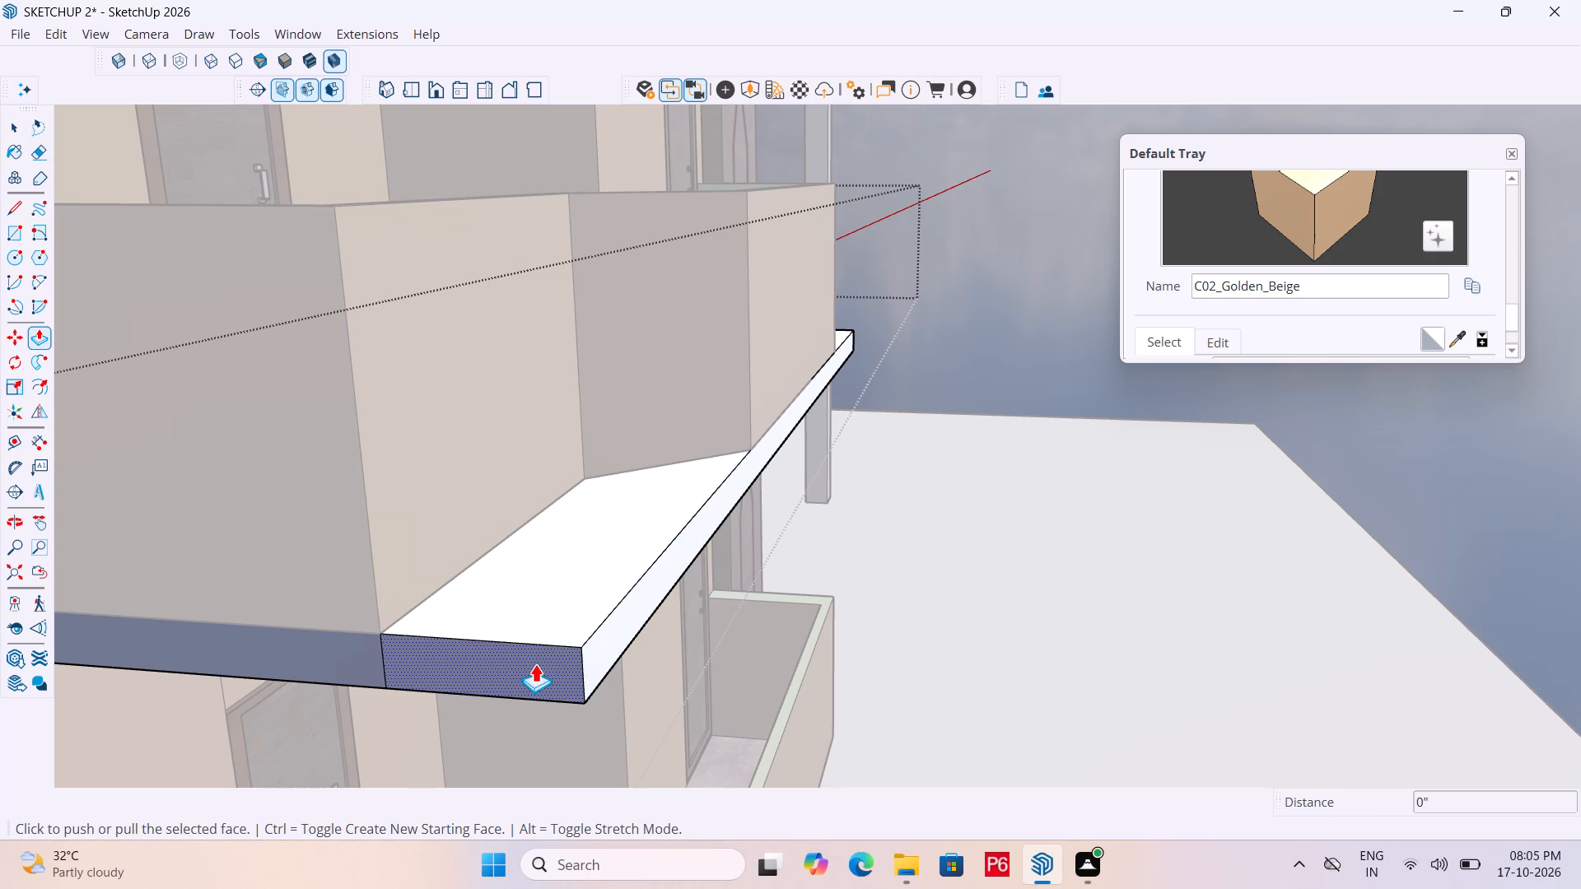
pyautogui.click(535, 663)
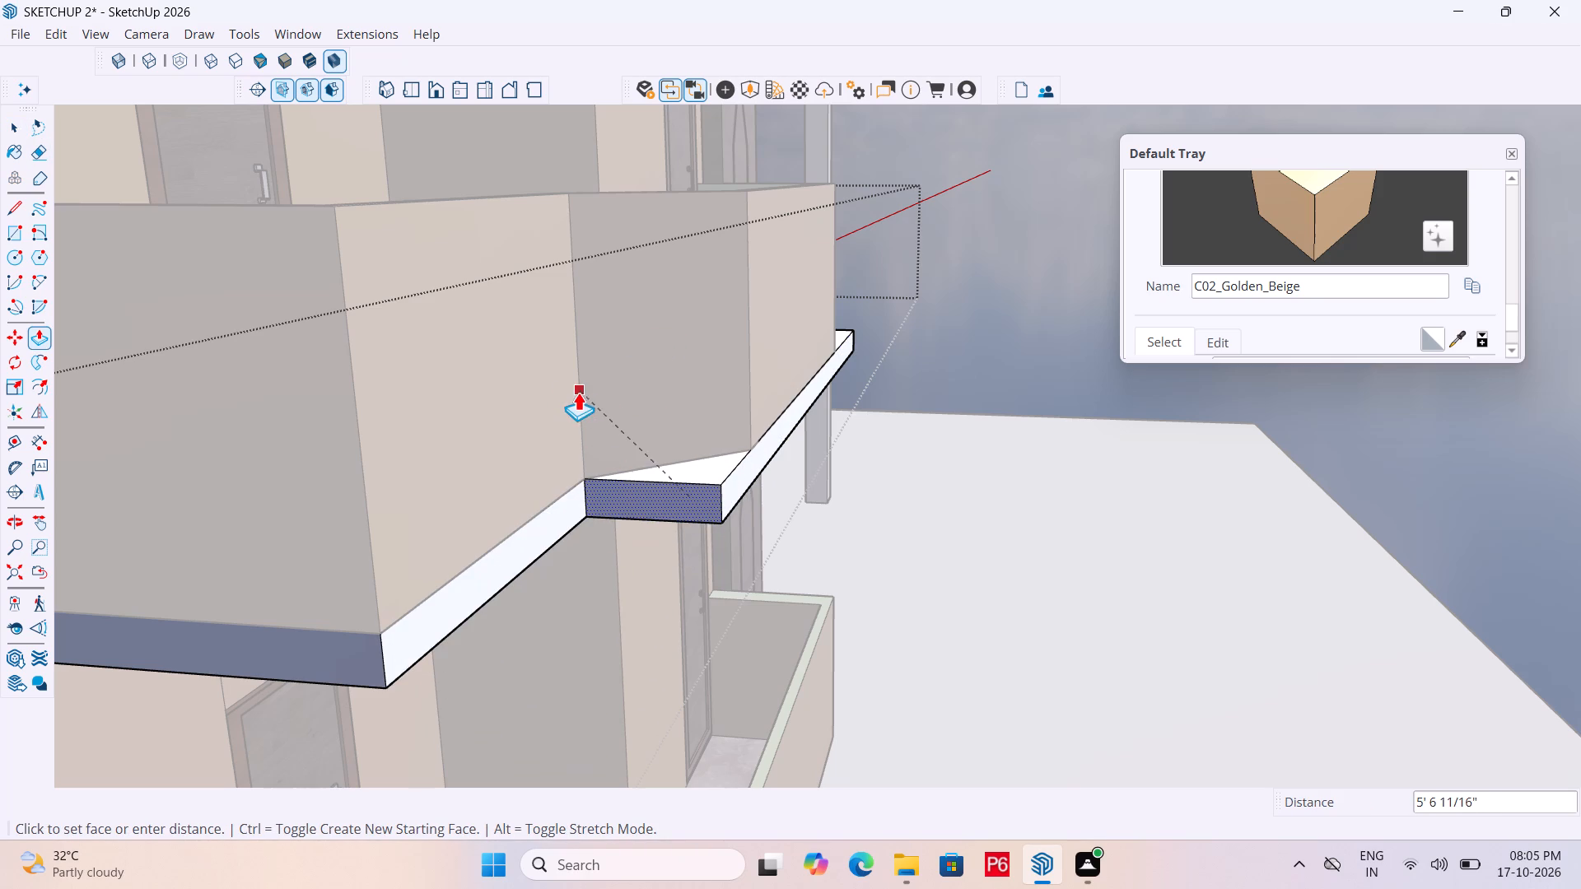
pyautogui.click(574, 394)
# Draw a short vertical line across the slab's front edge face at the outer end of the parapet's angled section.
pyautogui.moveTo(711, 435); pyautogui.dragTo(602, 500, button='middle')
pyautogui.scroll(4, 436, 612)
pyautogui.press('l')
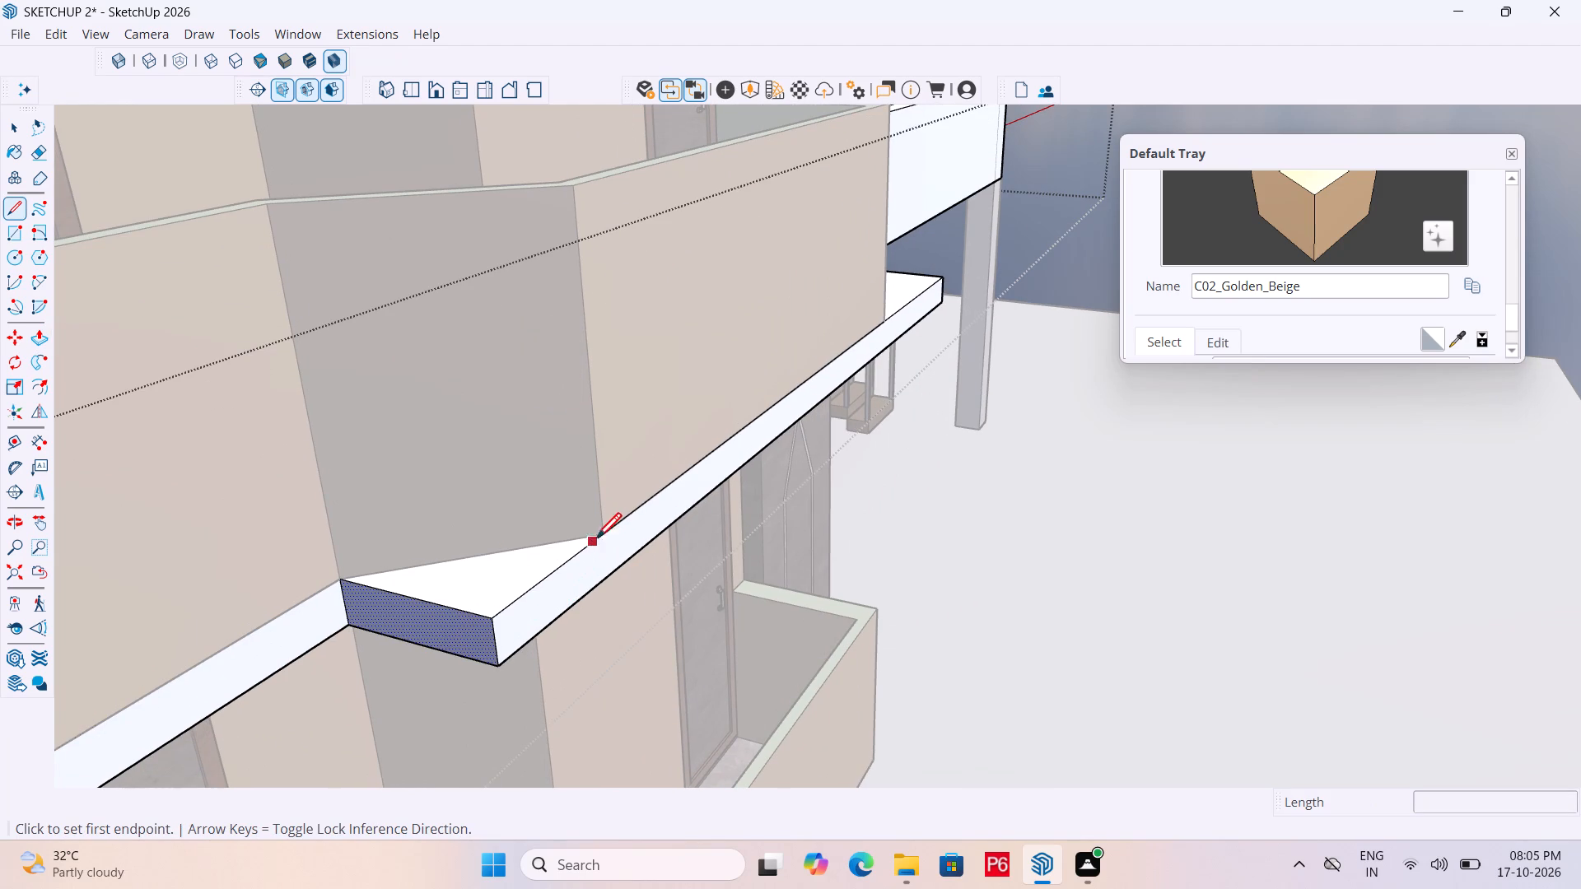
pyautogui.click(600, 537)
pyautogui.click(609, 576)
pyautogui.press('space')
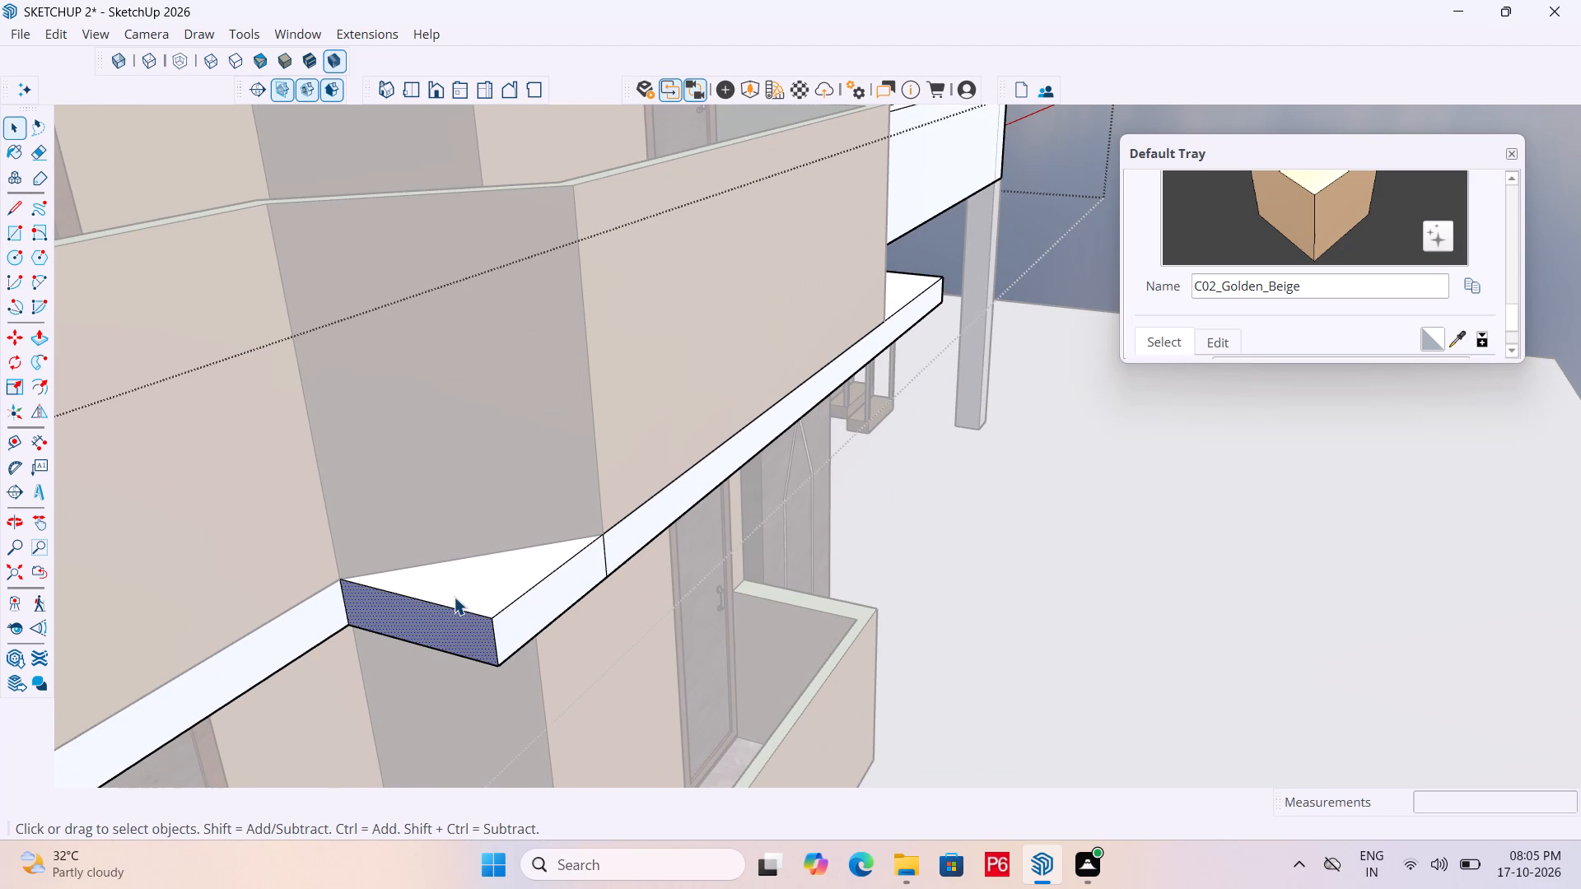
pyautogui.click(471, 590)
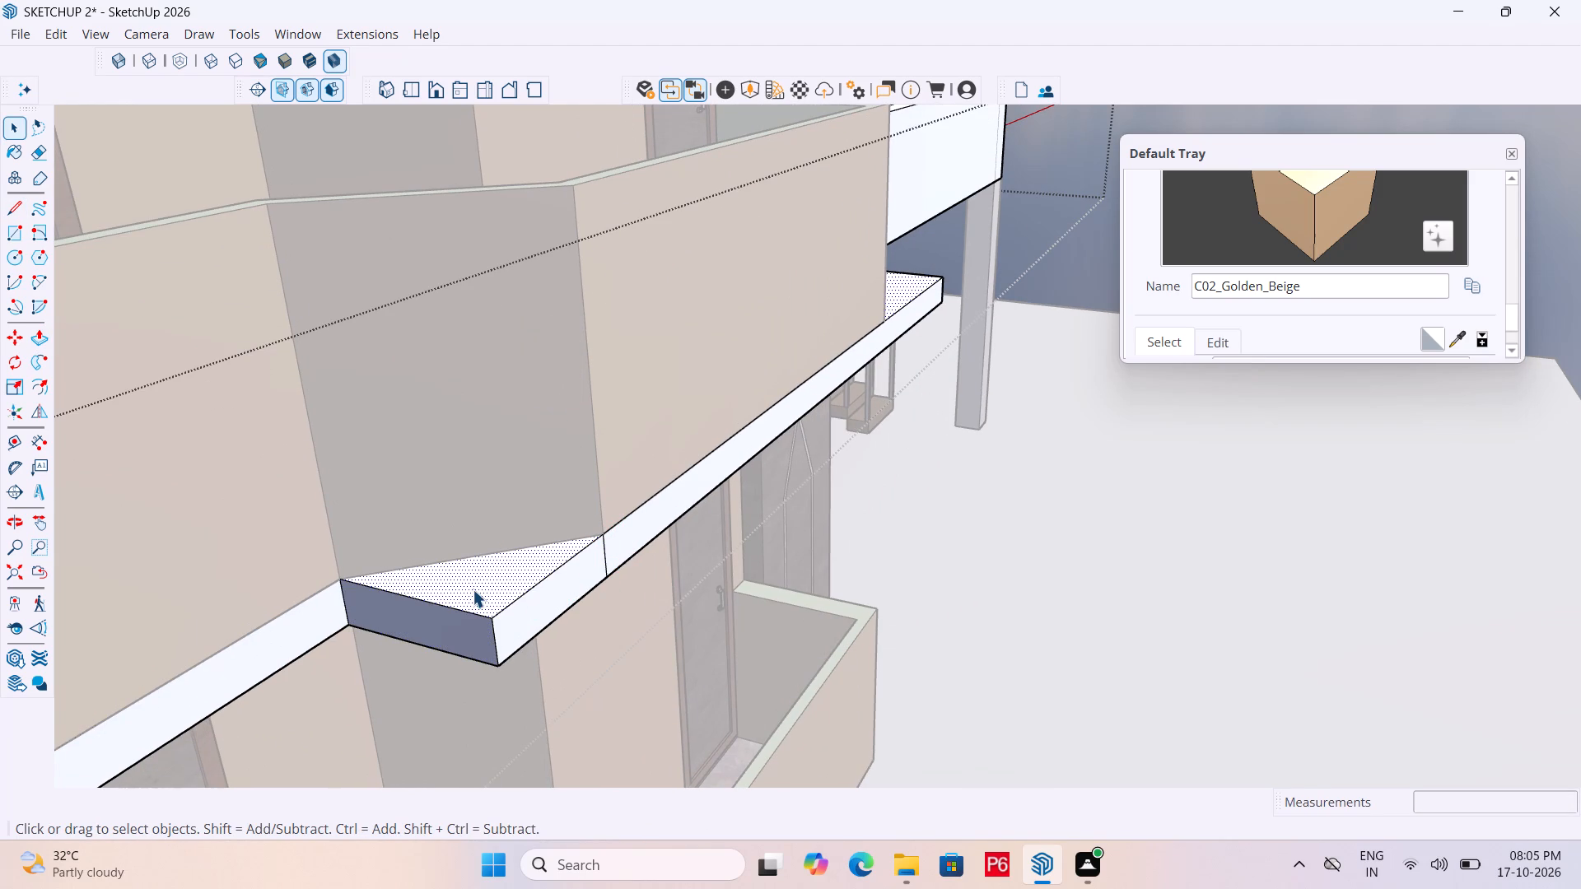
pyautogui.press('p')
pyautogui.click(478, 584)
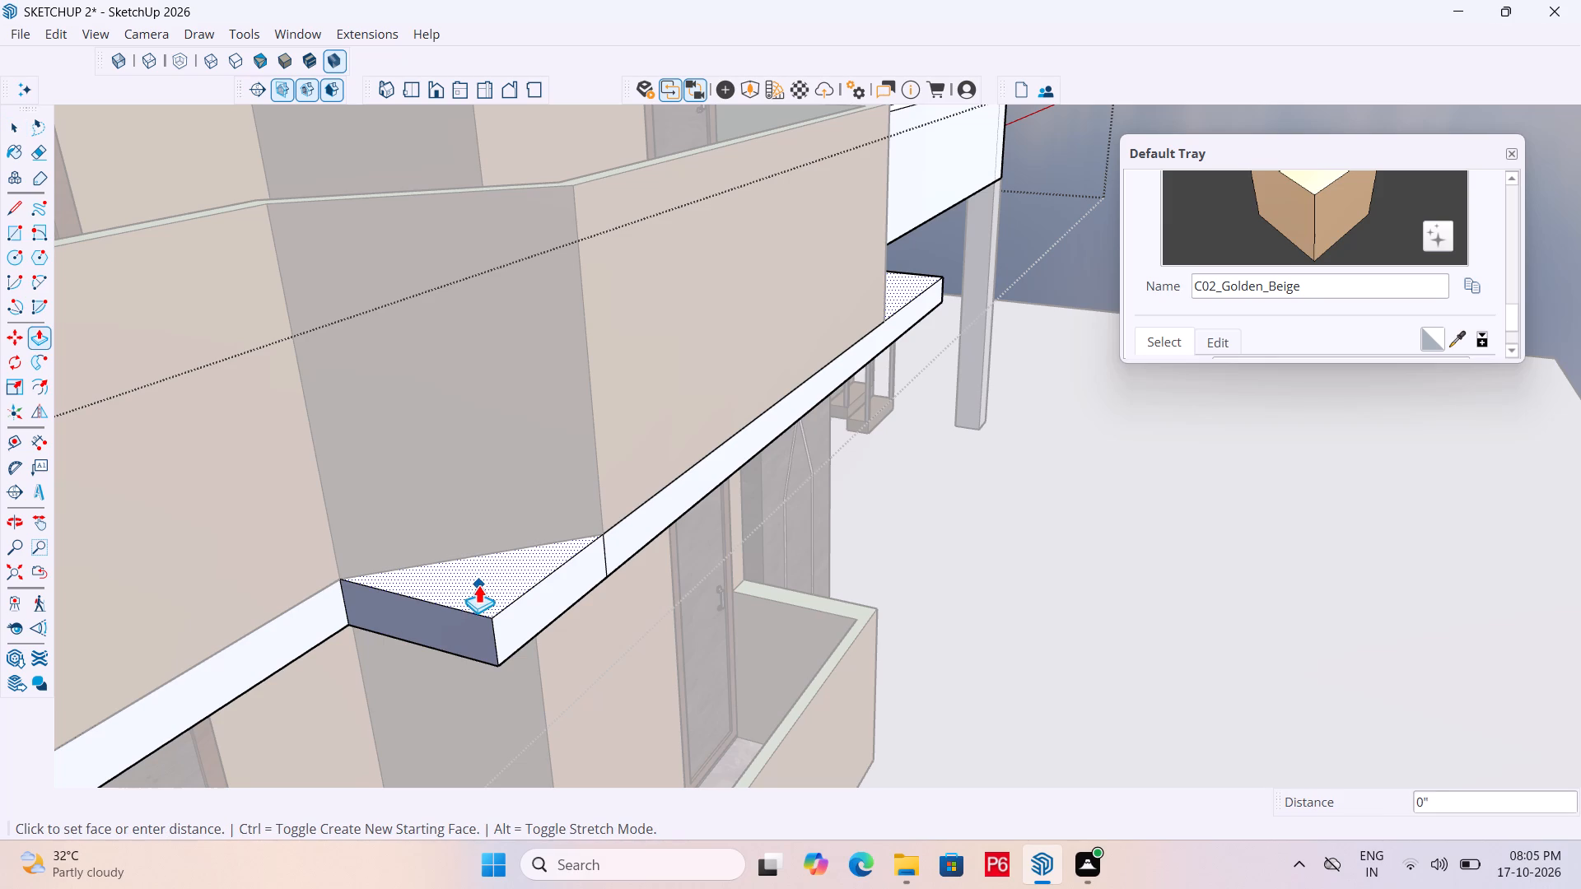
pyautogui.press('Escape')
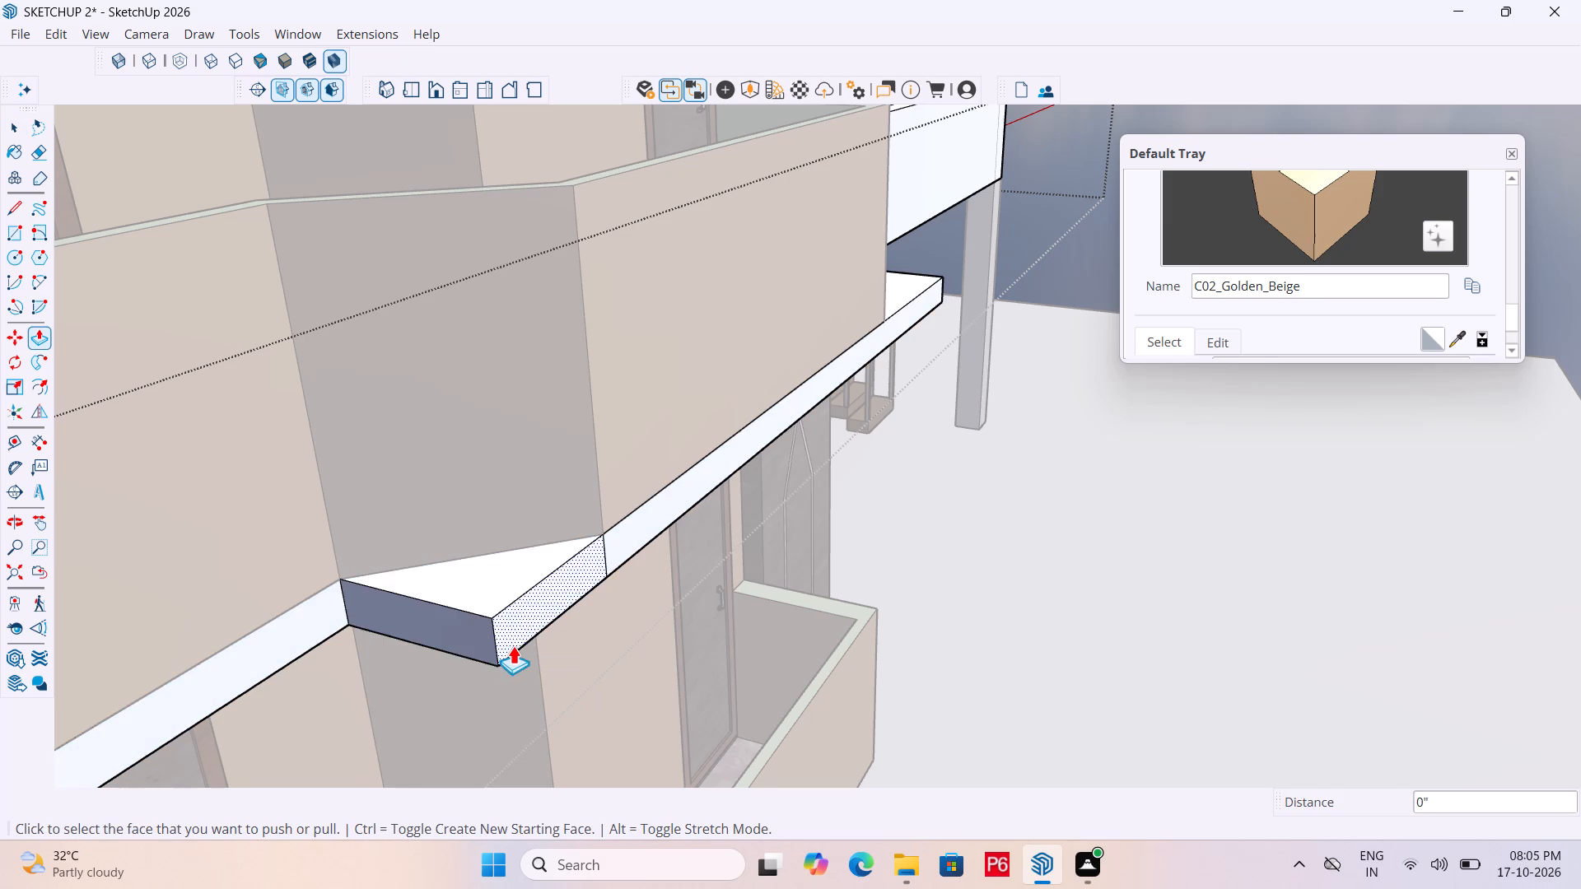
# Draw a diagonal line about 2' 10 3/4" long on the slab top along the angled parapet, and push the cut-off triangle down 7".
pyautogui.scroll(4, 357, 598)
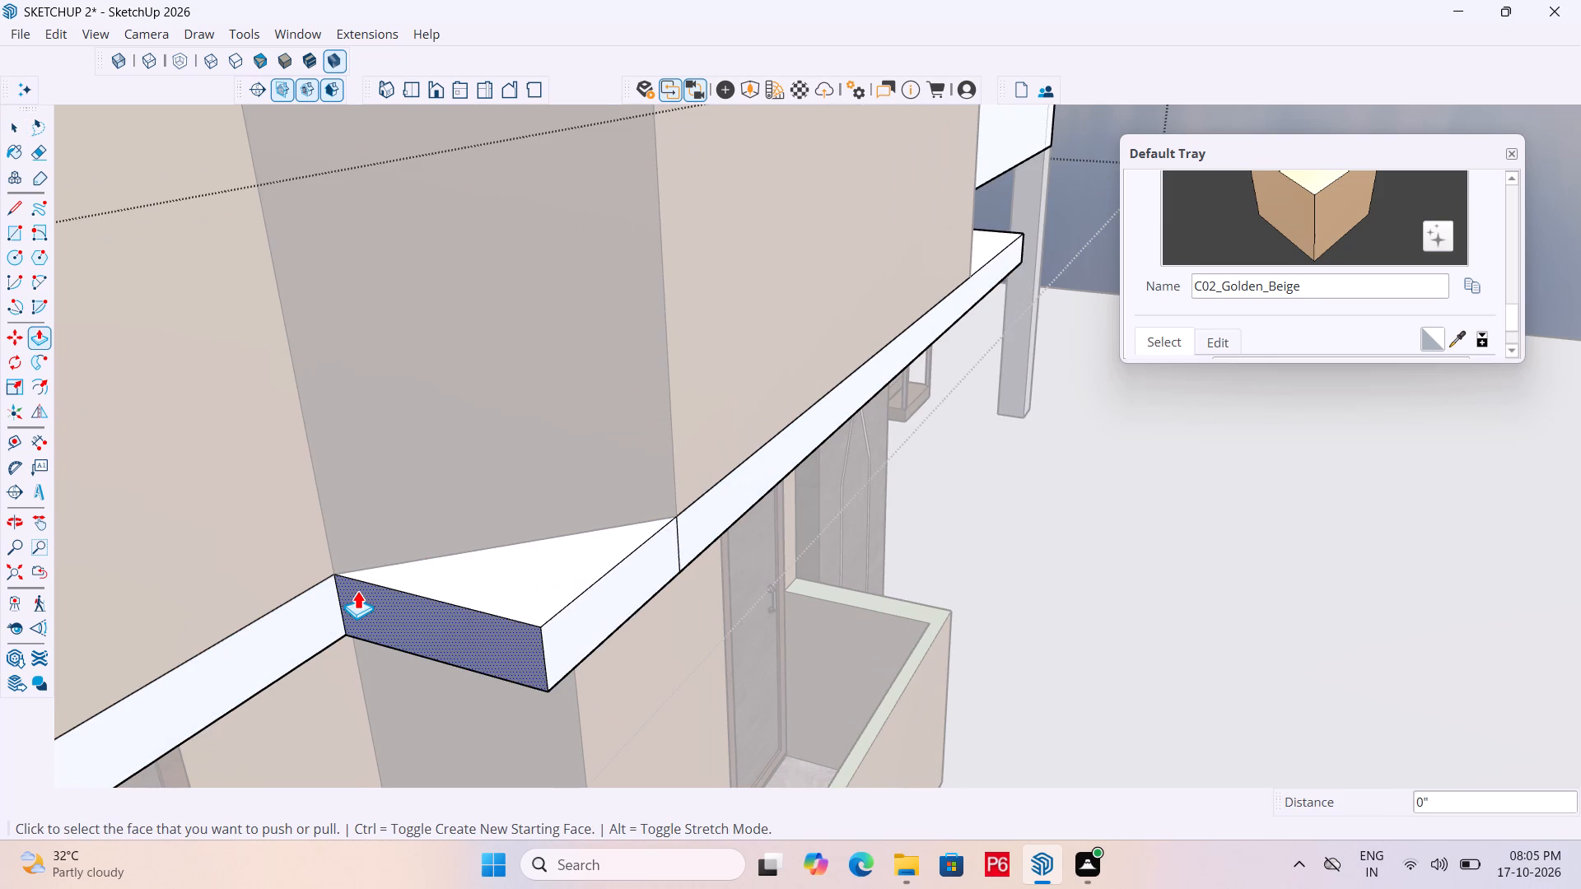
pyautogui.press('l')
pyautogui.scroll(5, 376, 571)
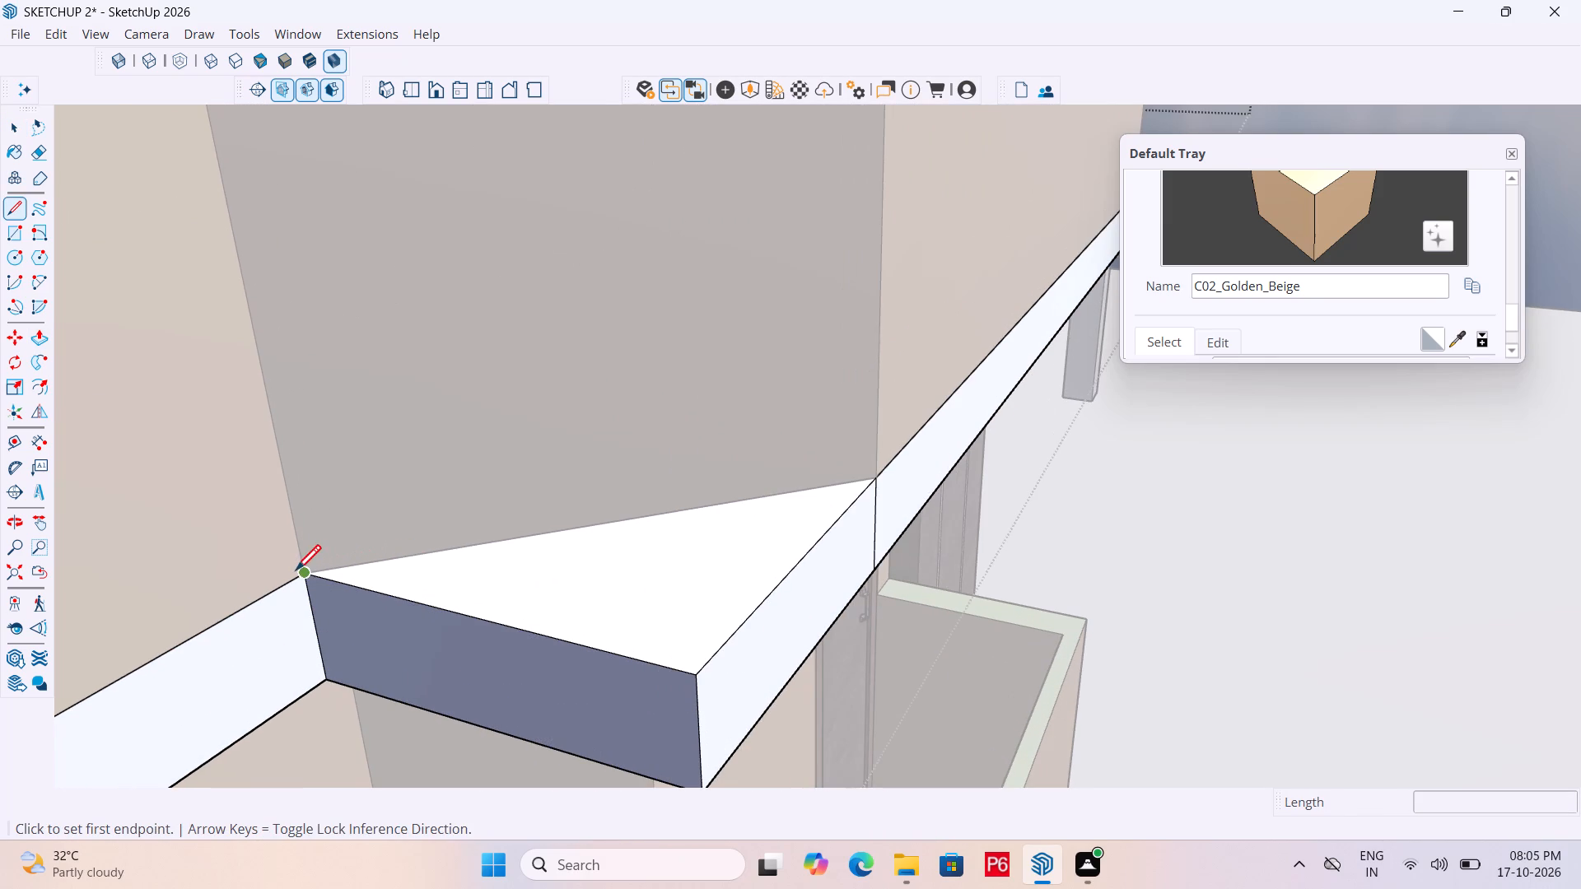
pyautogui.click(303, 573)
pyautogui.click(874, 484)
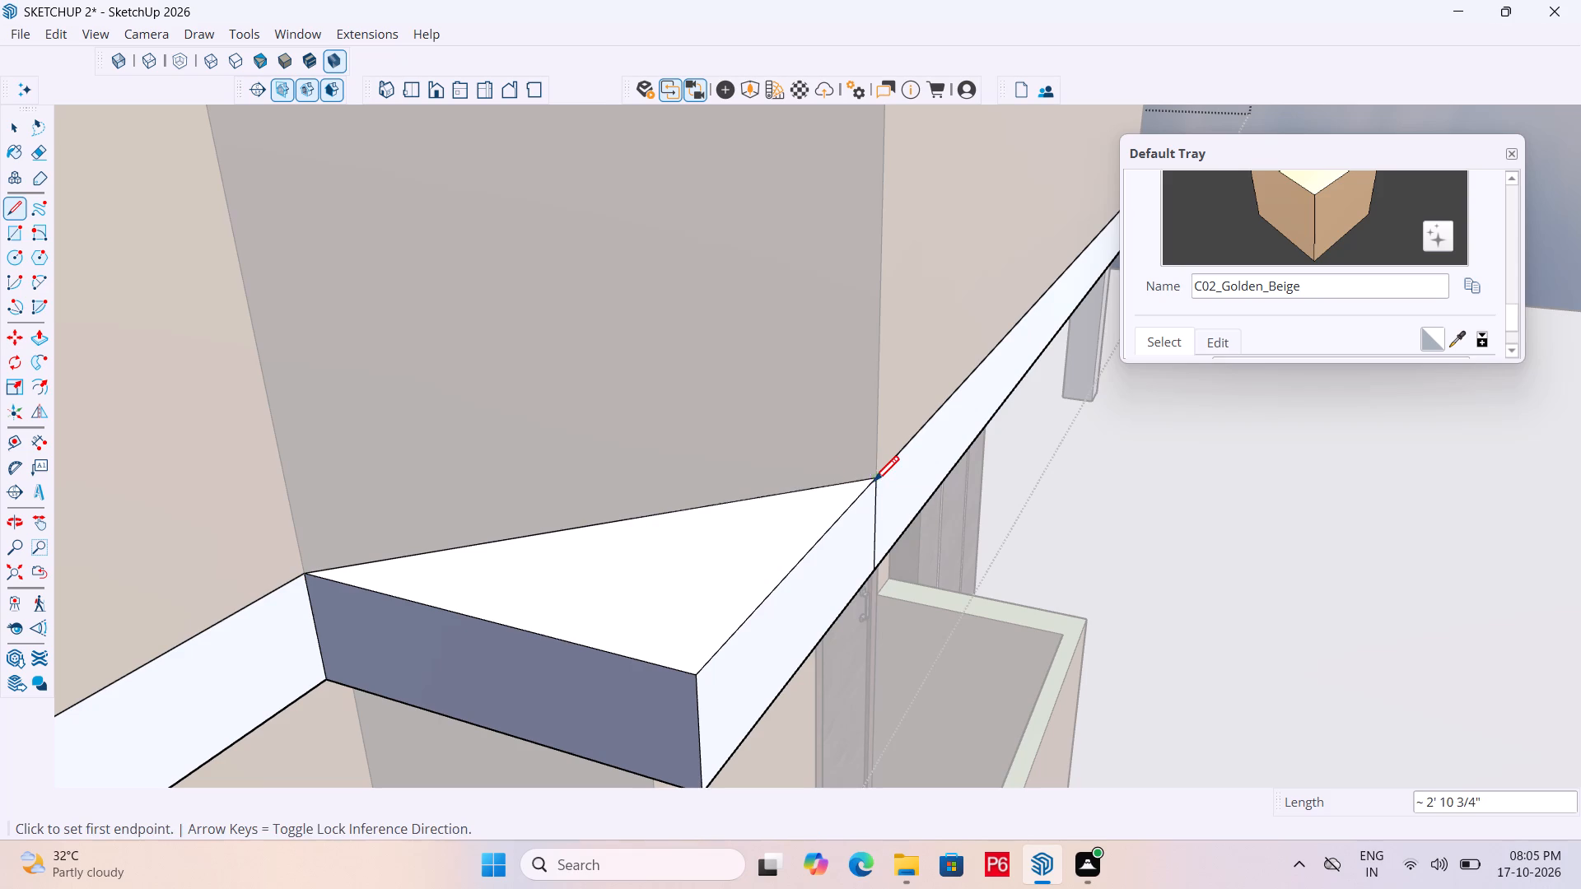
pyautogui.press('space')
pyautogui.press('p')
pyautogui.click(589, 571)
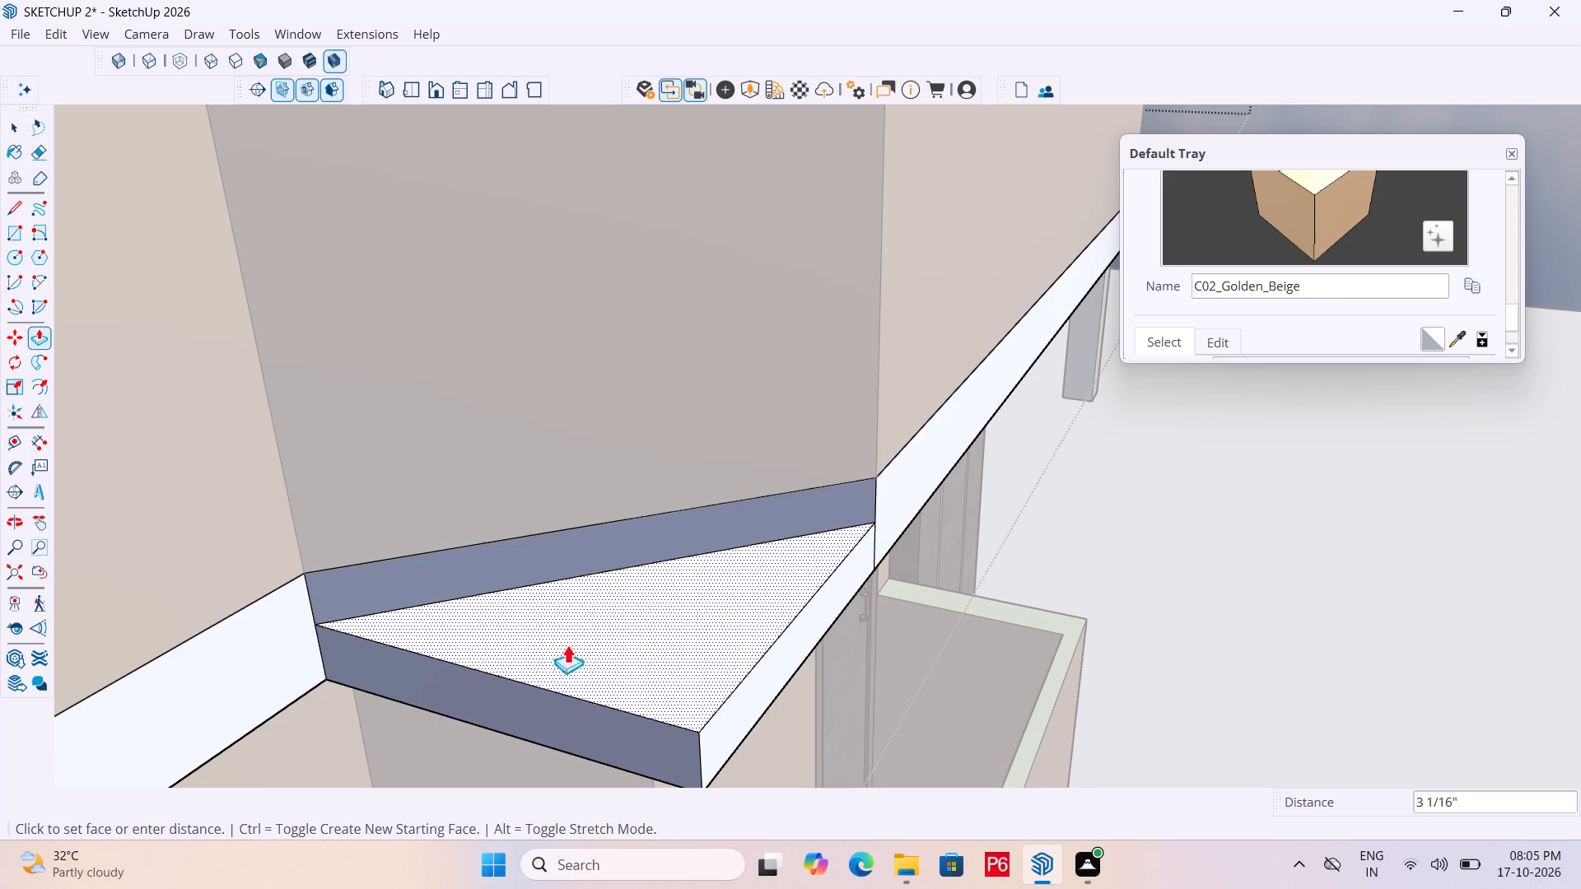
pyautogui.click(499, 723)
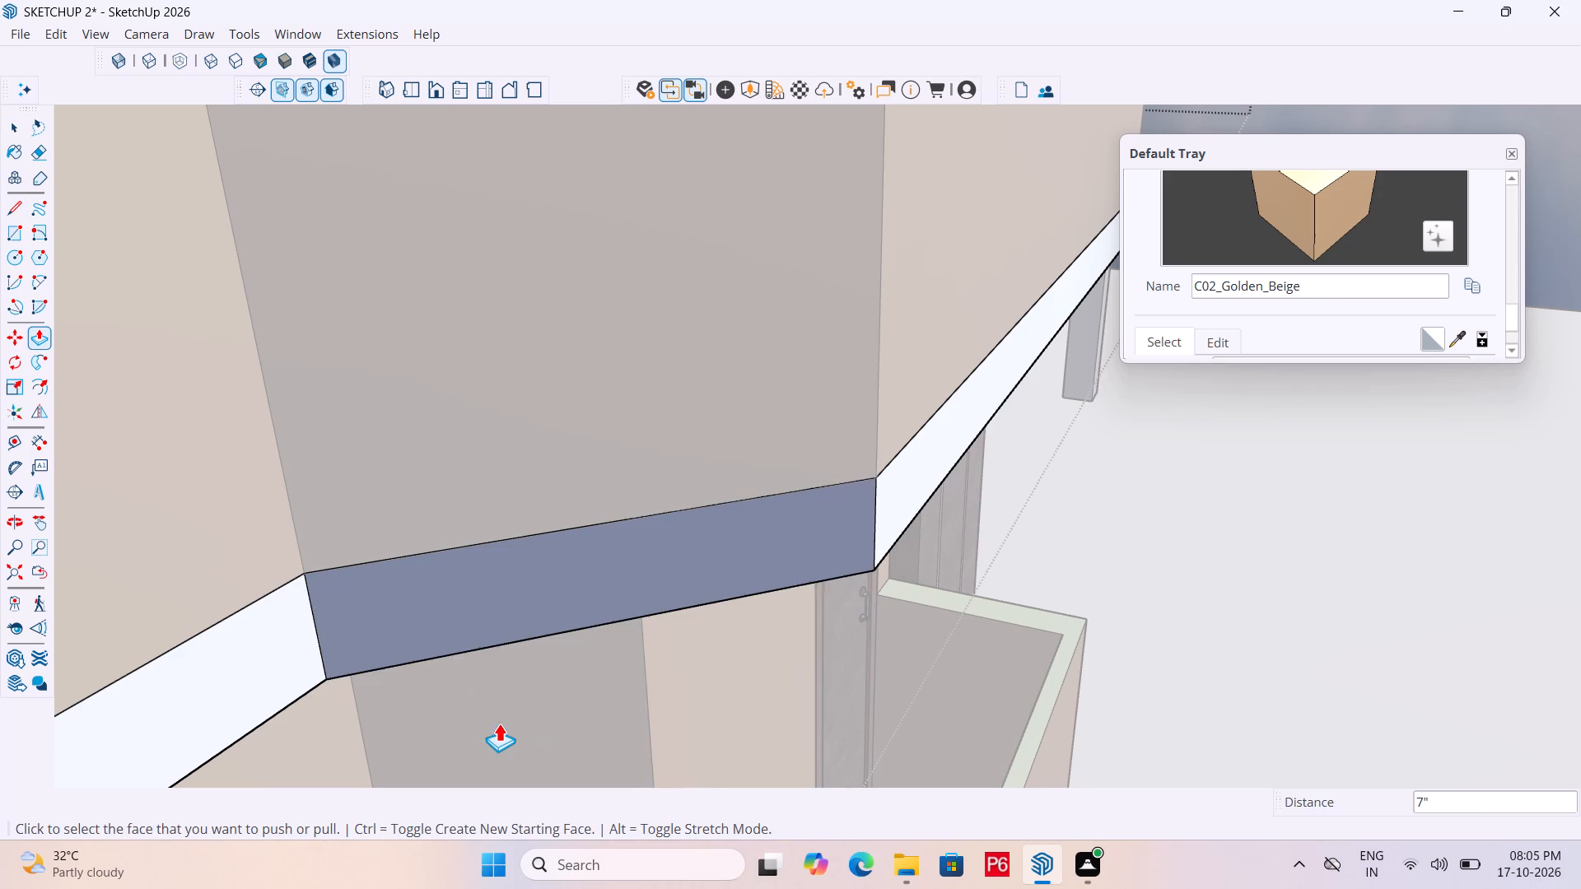
# Save the model with the trimmed slab edge.
pyautogui.scroll(-5, 424, 621)
pyautogui.moveTo(792, 555); pyautogui.dragTo(399, 553, button='middle')
pyautogui.scroll(-1, 422, 552)
pyautogui.scroll(-5, 797, 577)
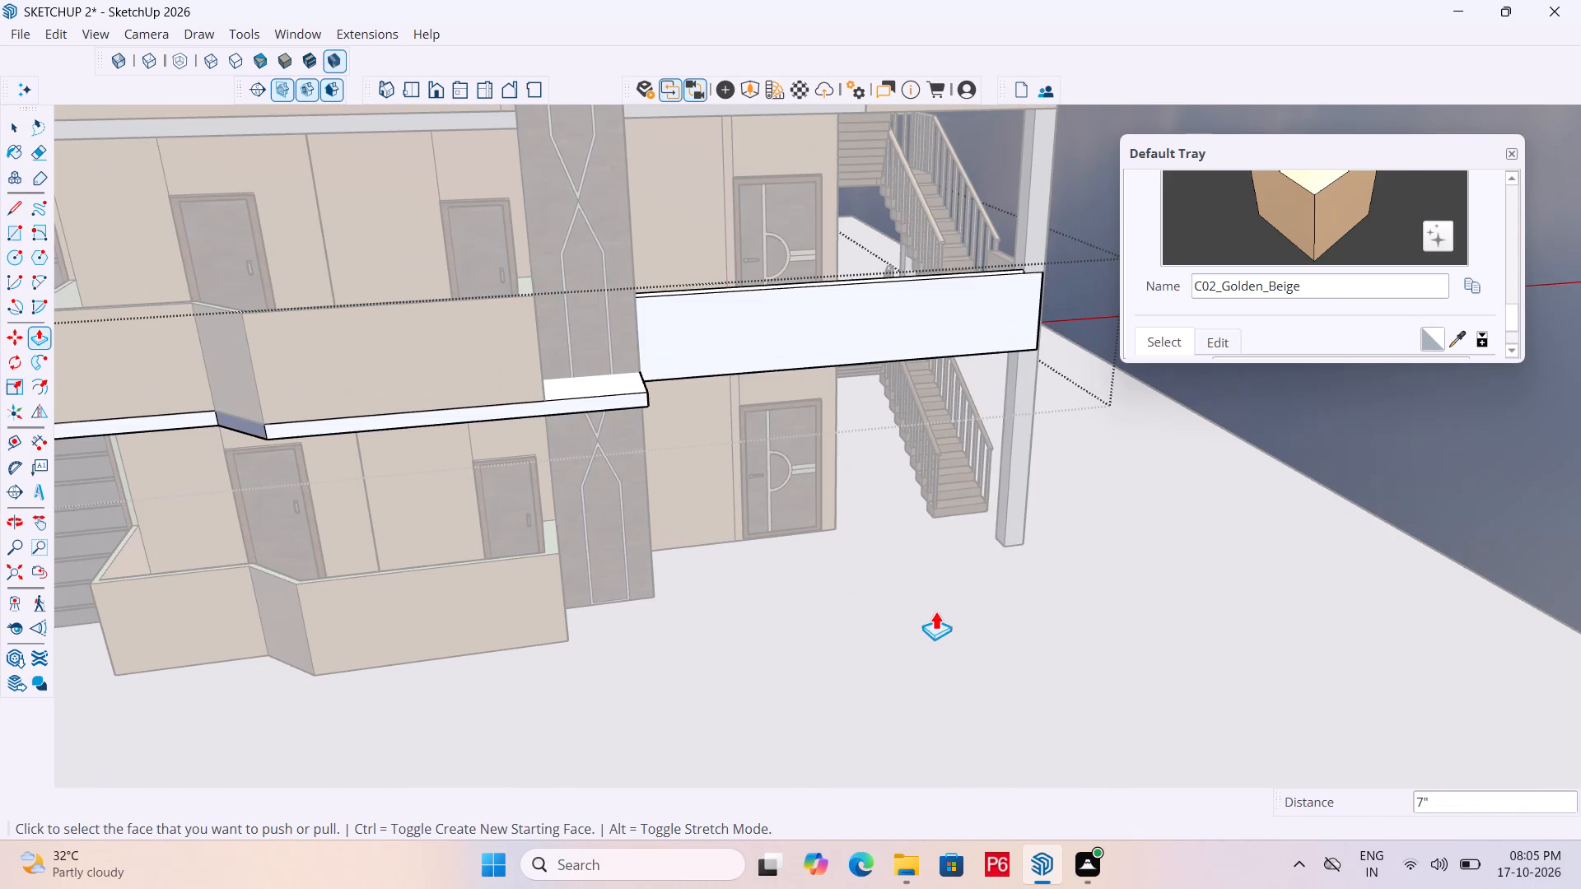
pyautogui.hotkey('ctrl', 's')
pyautogui.hotkey('ctrl', 's')
pyautogui.hotkey('ctrl', 's')
pyautogui.hotkey('ctrl', 's')
# Push the slab's end face beside the decorative column back about 3' 10 7/8" to the end of the balcony parapet.
pyautogui.scroll(-3, 1140, 701)
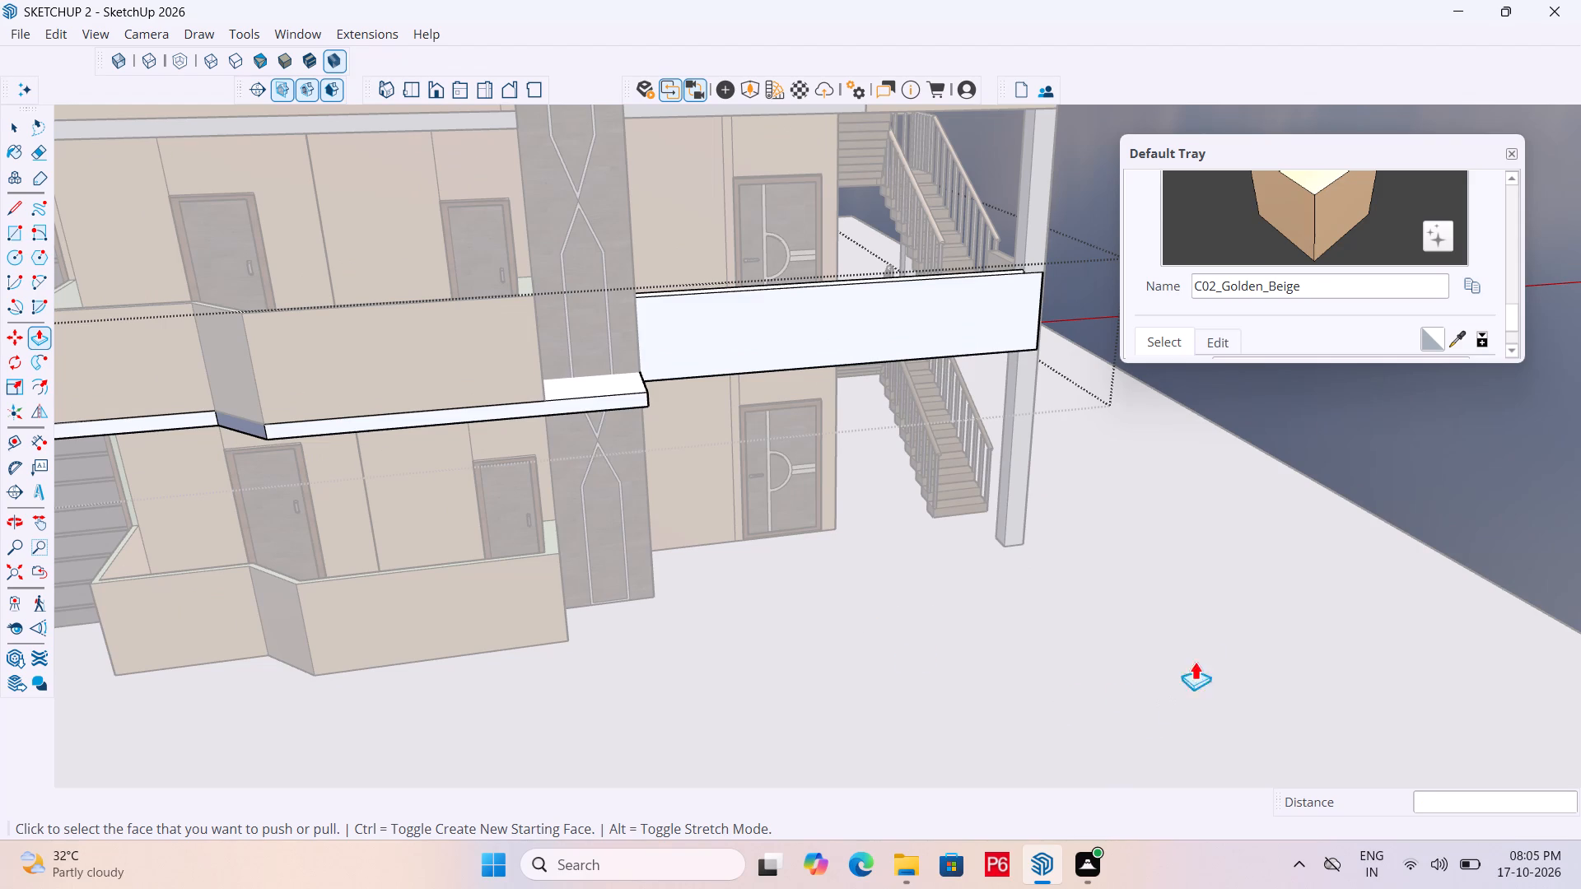
pyautogui.scroll(-2, 1181, 609)
pyautogui.moveTo(818, 514); pyautogui.dragTo(599, 520, button='middle')
pyautogui.scroll(5, 591, 423)
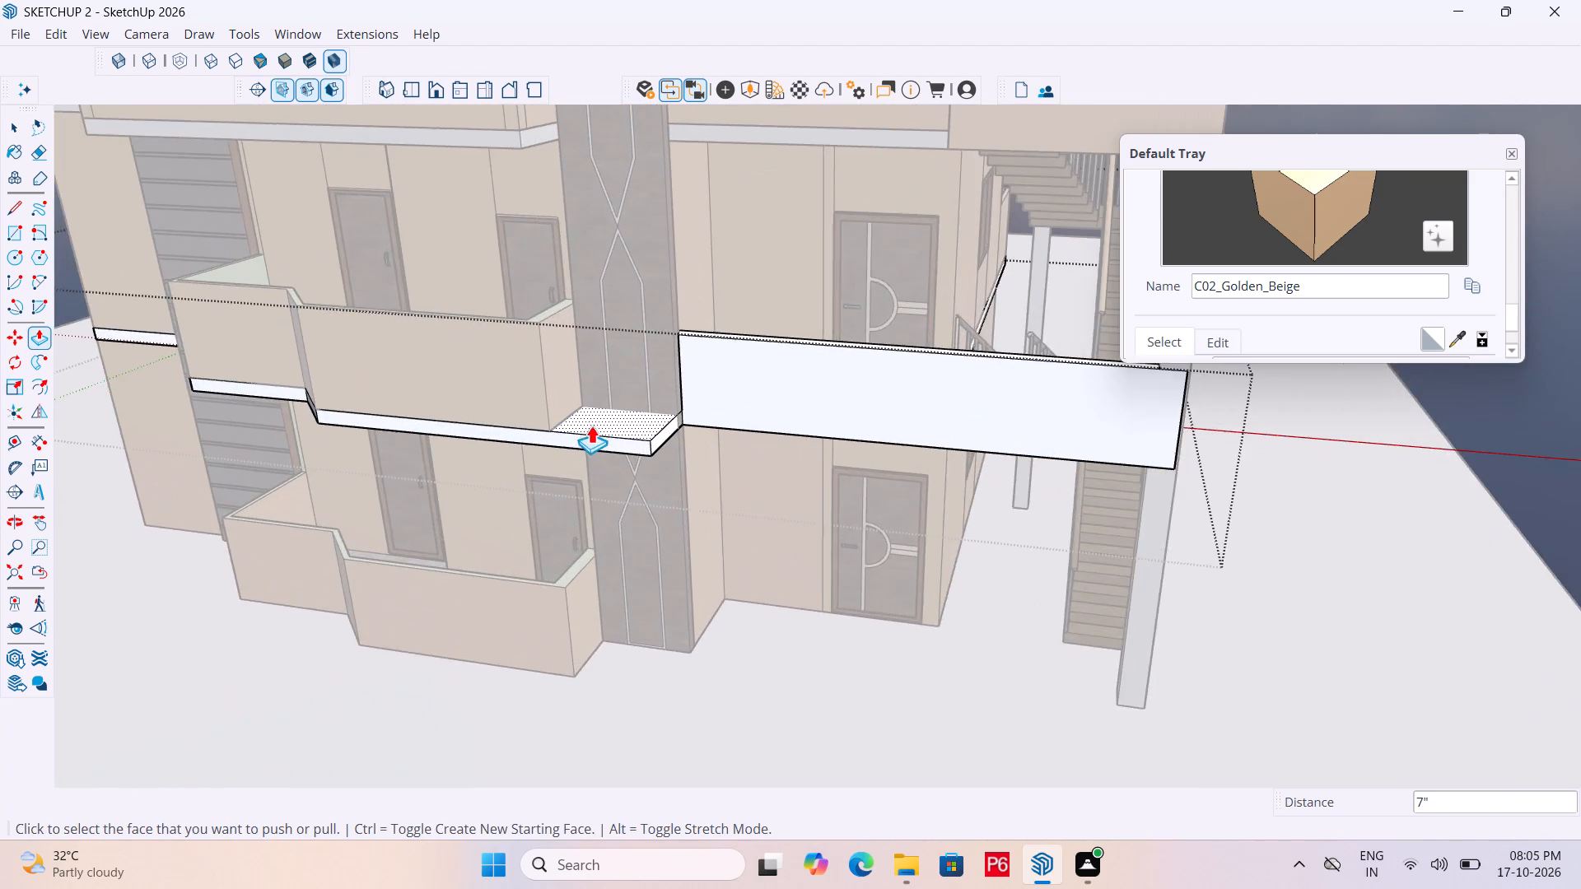
pyautogui.scroll(3, 591, 425)
pyautogui.moveTo(673, 426); pyautogui.dragTo(592, 435, button='middle')
pyautogui.scroll(4, 592, 435)
pyautogui.middleClick(592, 435)
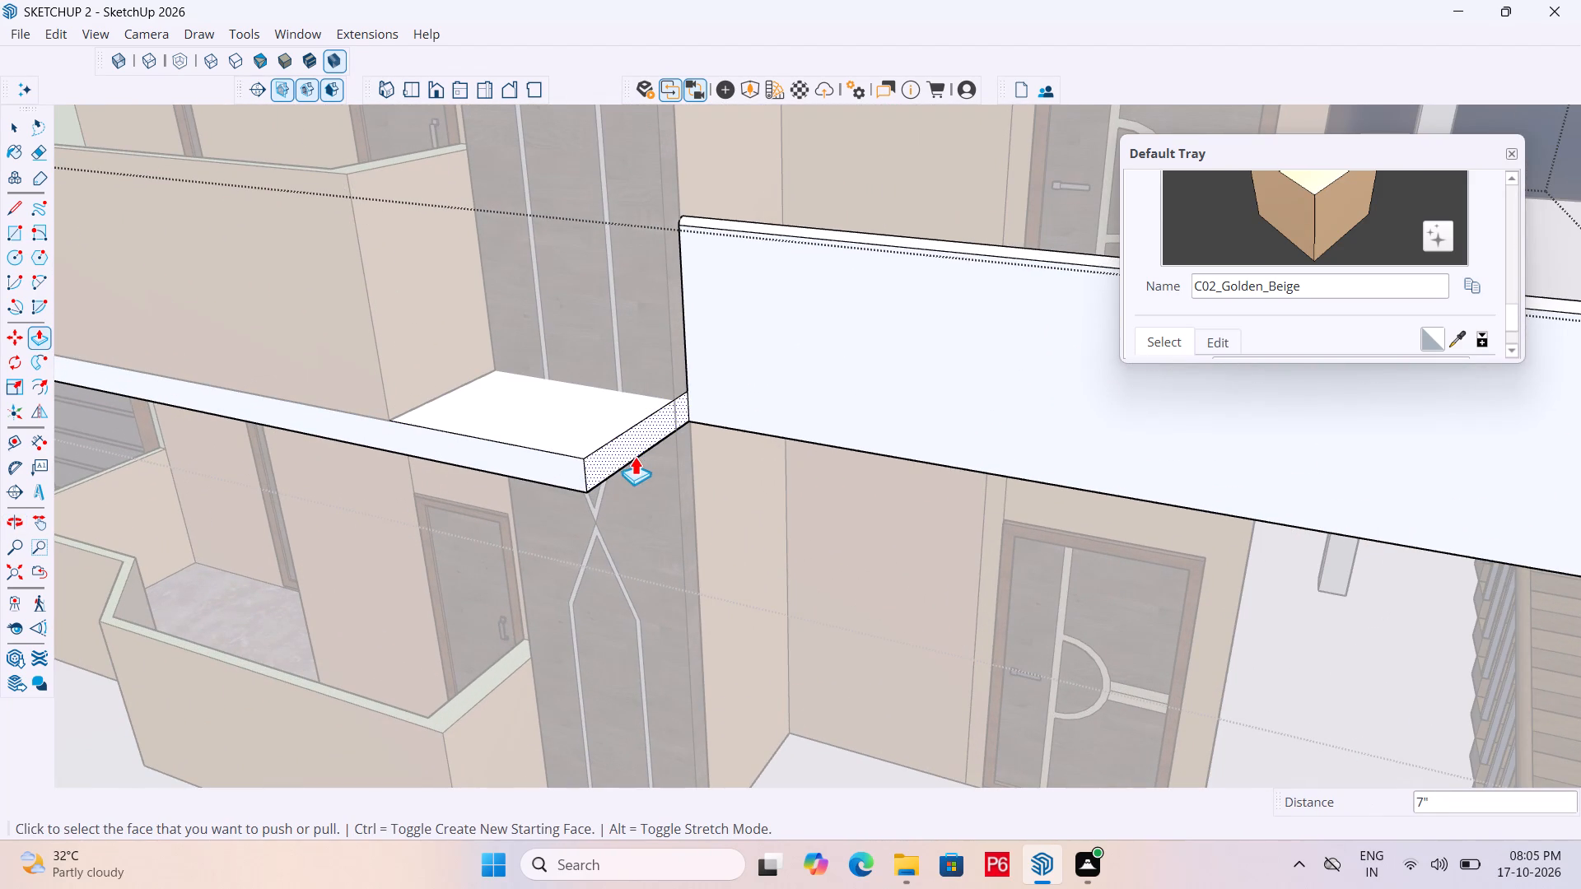
pyautogui.click(616, 454)
pyautogui.click(401, 379)
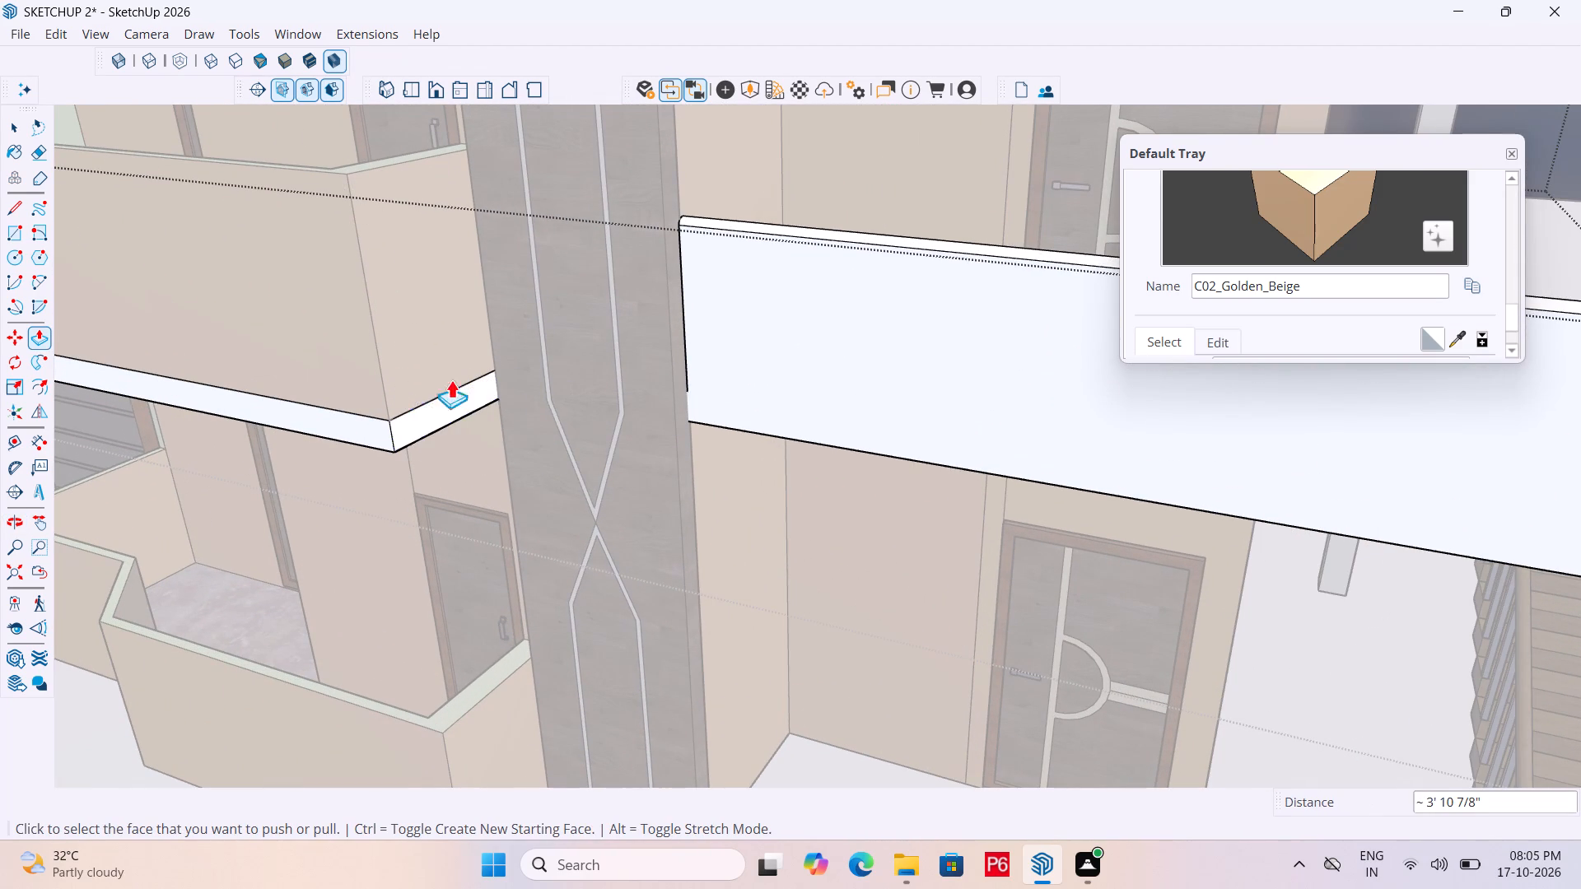
# Save the model with the pushed-back slab end and close the first-floor slab for editing.
pyautogui.scroll(-4, 649, 398)
pyautogui.hotkey('ctrl', 's')
pyautogui.hotkey('ctrl', 's')
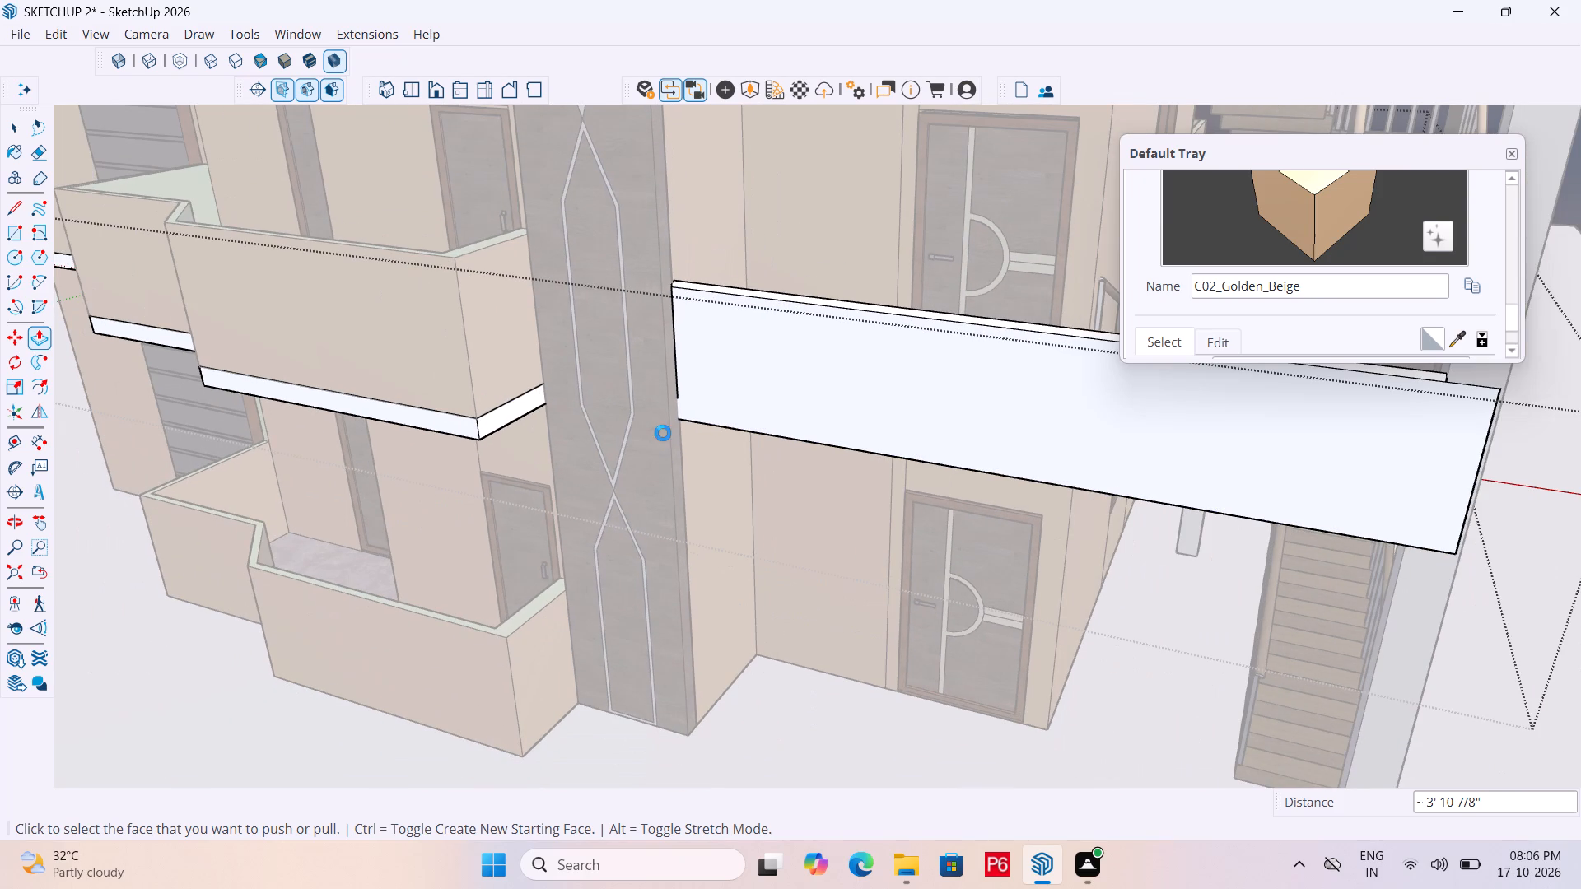
pyautogui.hotkey('ctrl', 's')
pyautogui.hotkey('ctrl', 's')
pyautogui.hotkey('ctrl', 's')
pyautogui.scroll(-4, 731, 433)
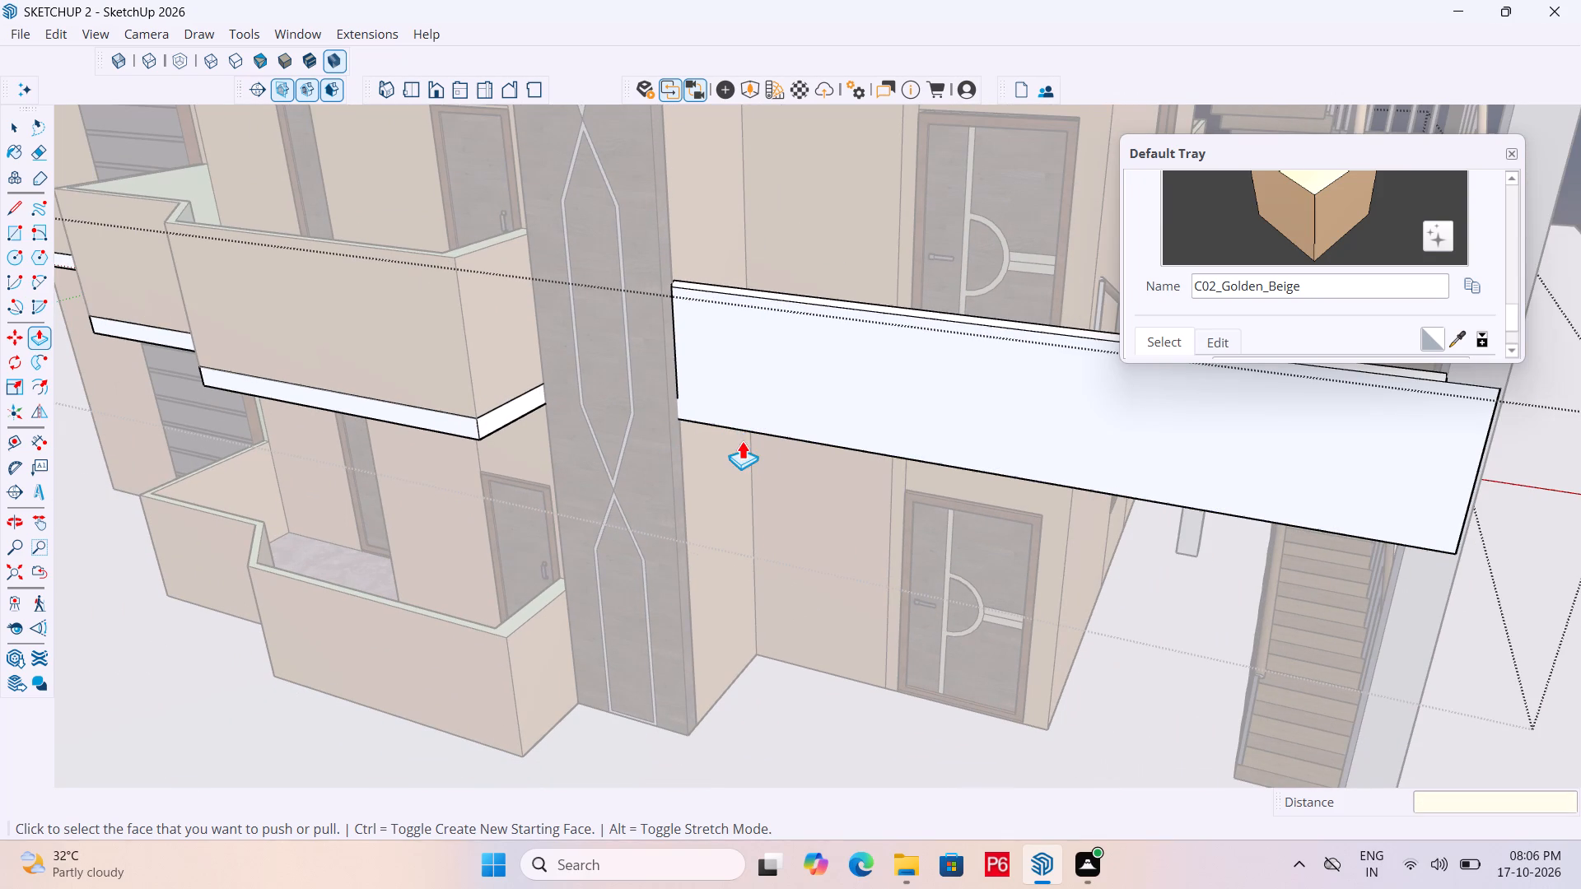
pyautogui.scroll(-5, 764, 444)
pyautogui.press('space')
pyautogui.scroll(-1, 699, 473)
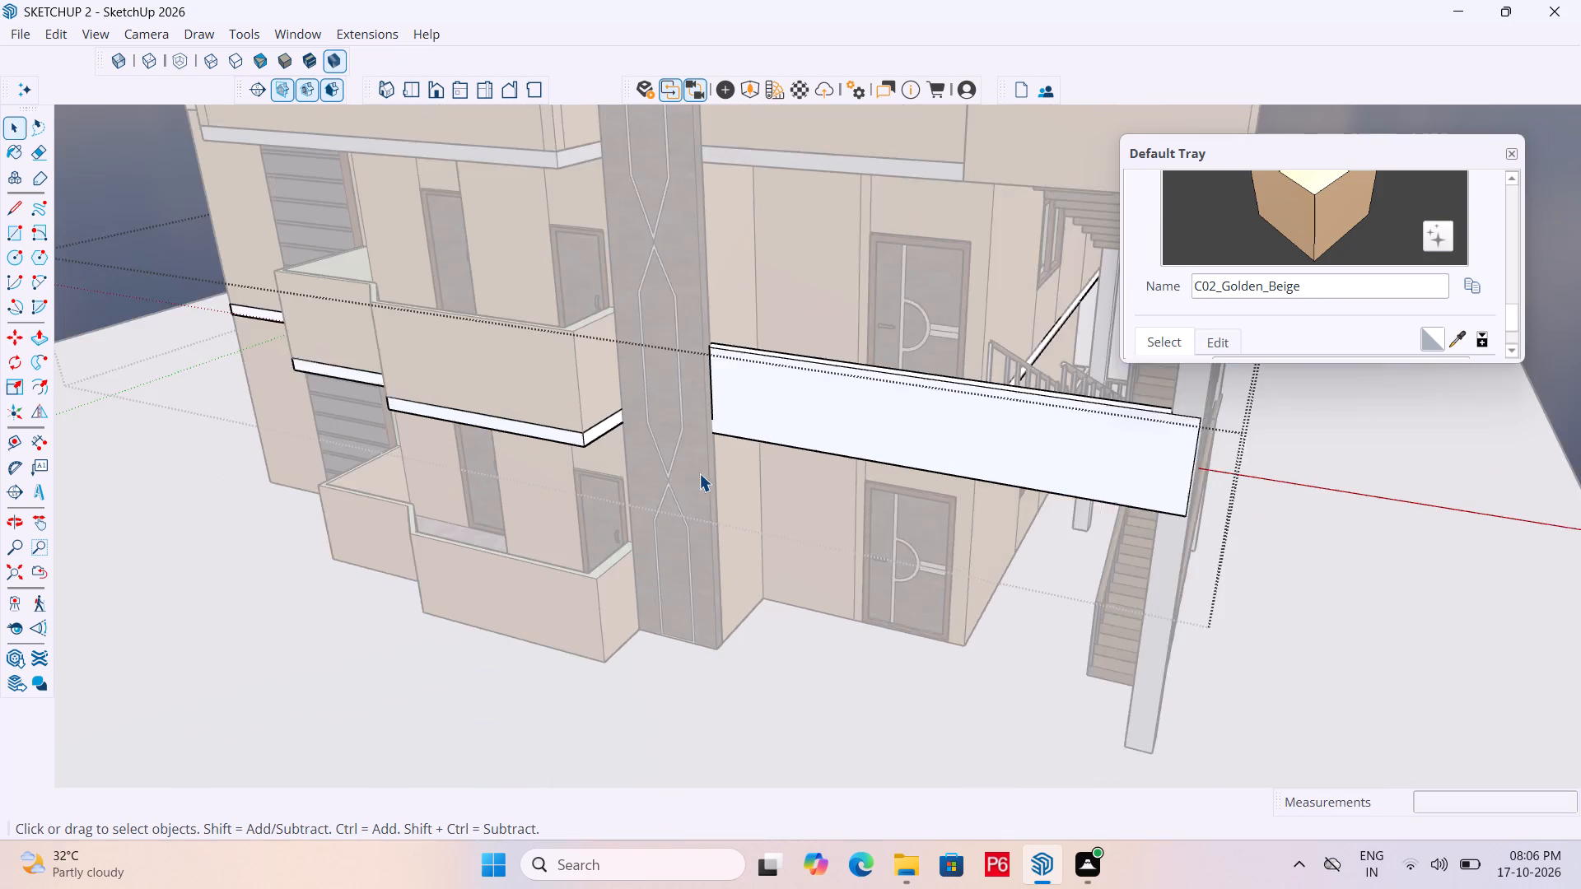
pyautogui.scroll(-3, 699, 473)
pyautogui.press('space')
pyautogui.click(160, 249)
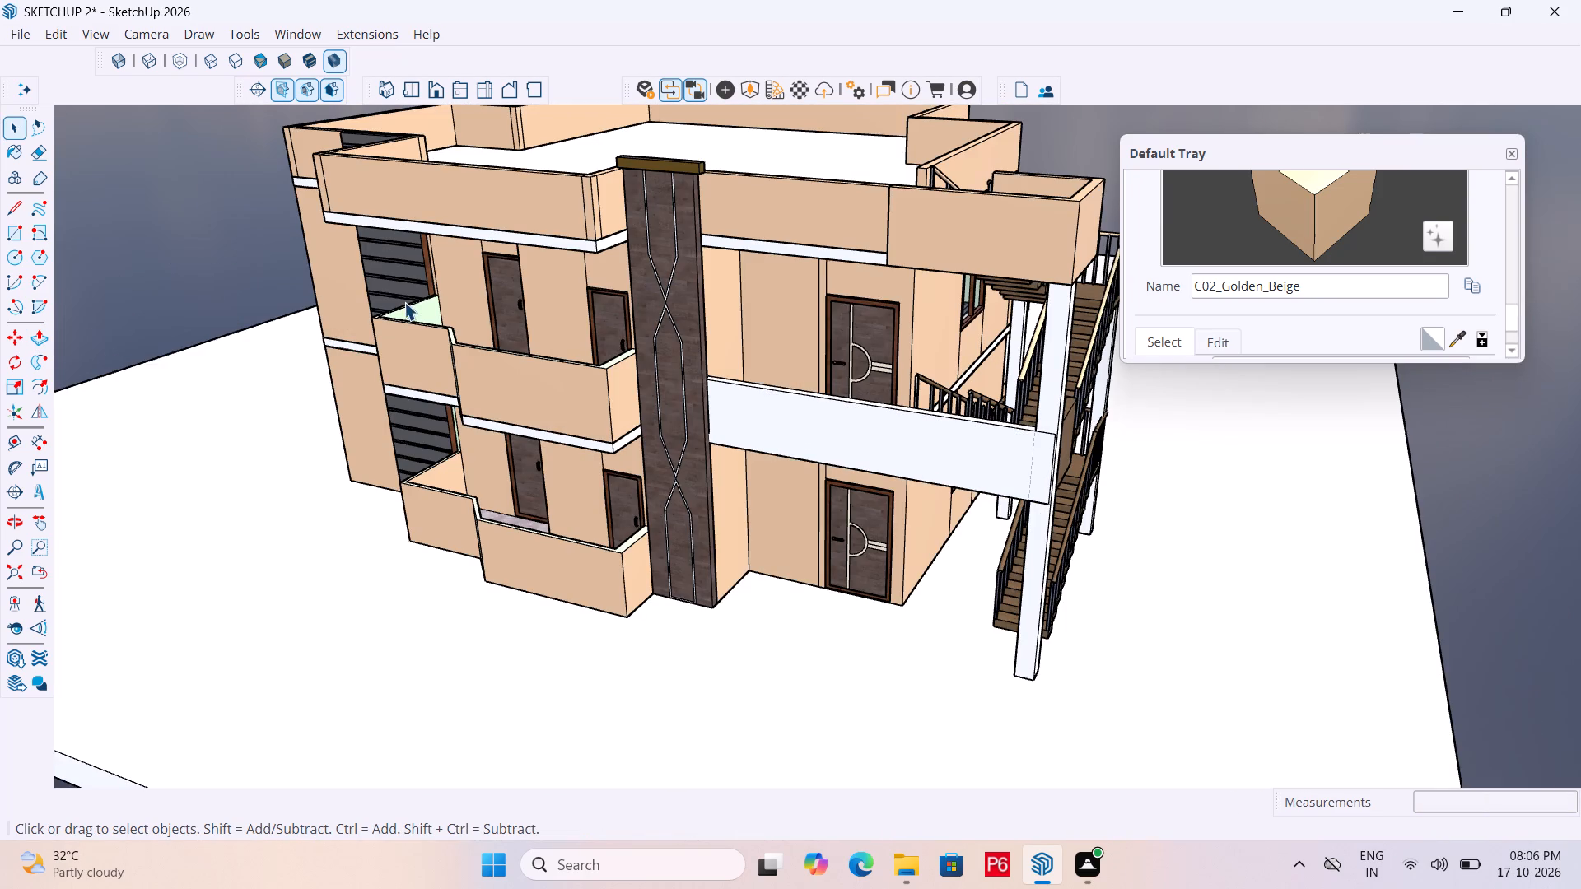
# Examine the building from all sides, checking the slab edges, balconies and external staircase.
pyautogui.moveTo(330, 254); pyautogui.dragTo(574, 275, button='middle')
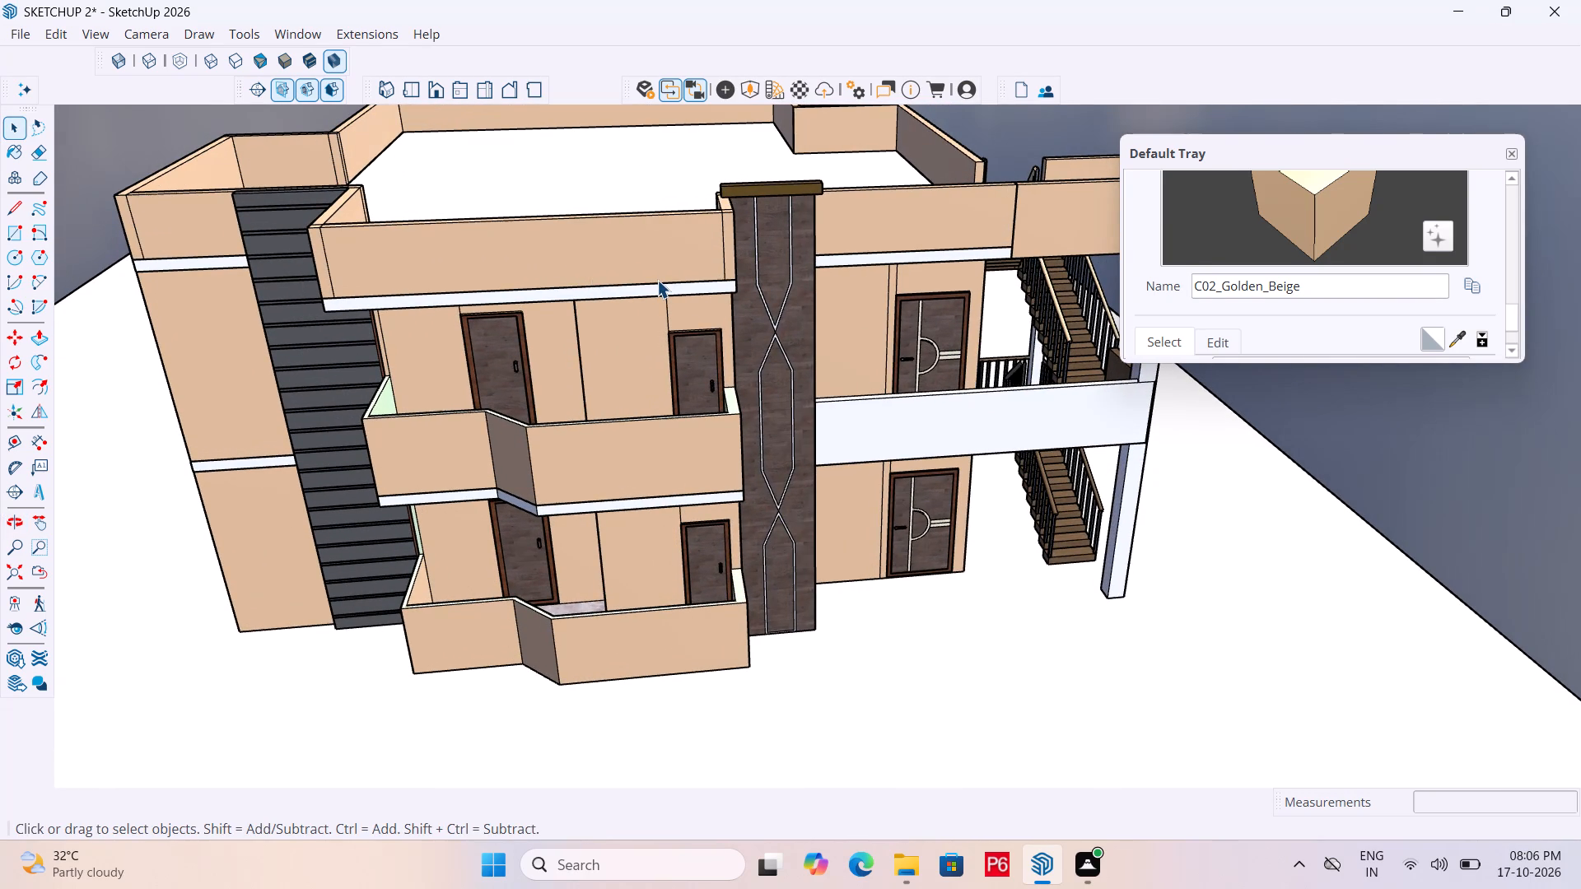
pyautogui.scroll(-3, 702, 268)
pyautogui.moveTo(865, 254); pyautogui.dragTo(776, 253, button='middle')
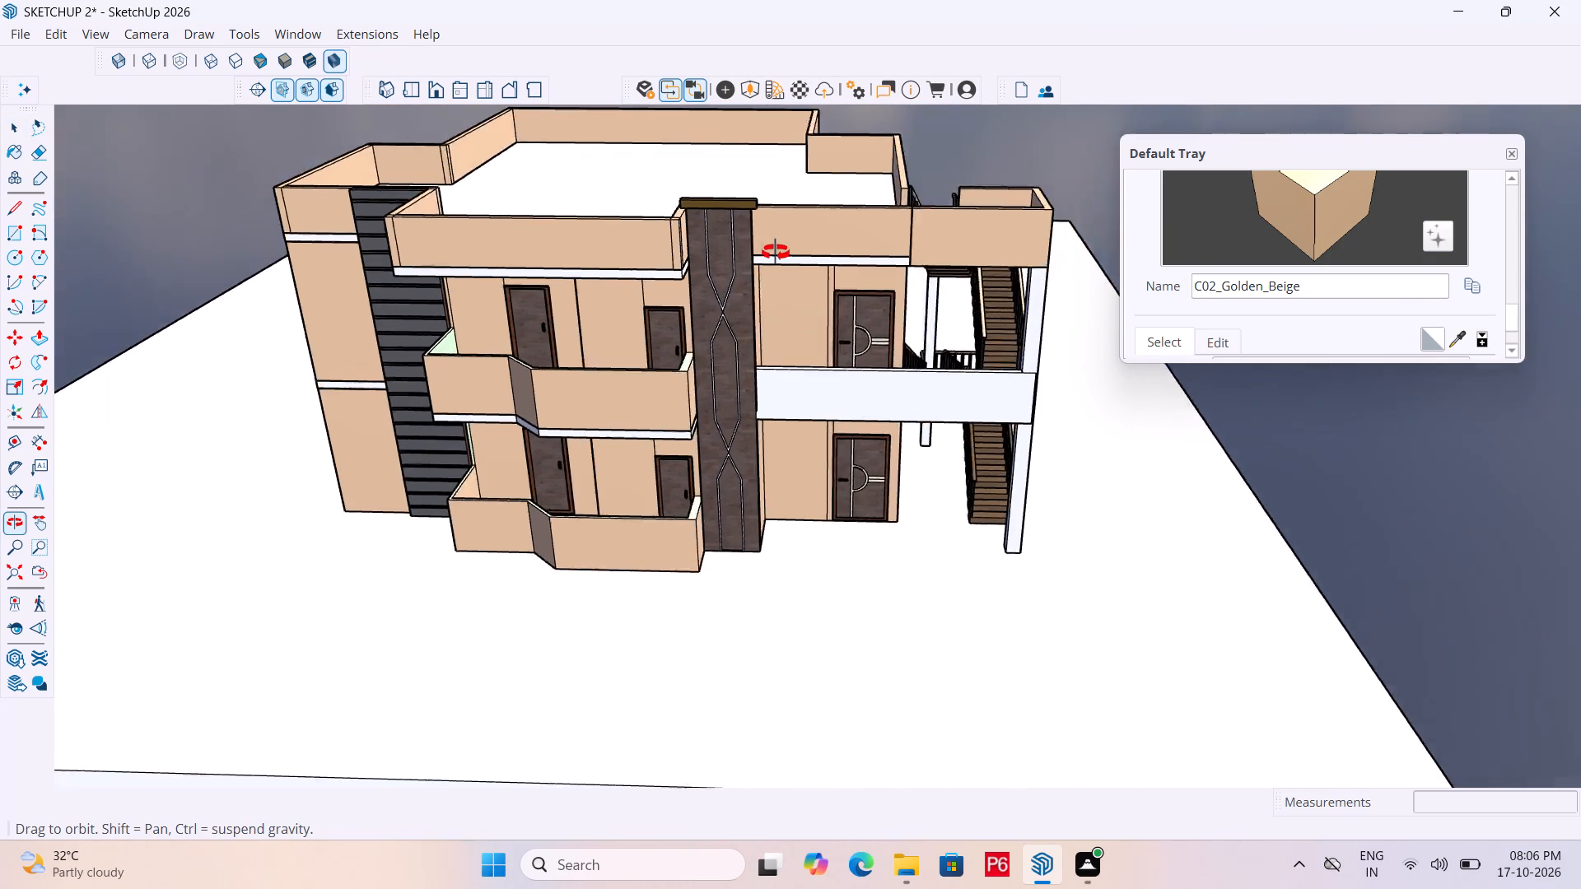
pyautogui.moveTo(776, 253); pyautogui.dragTo(685, 253, button='middle')
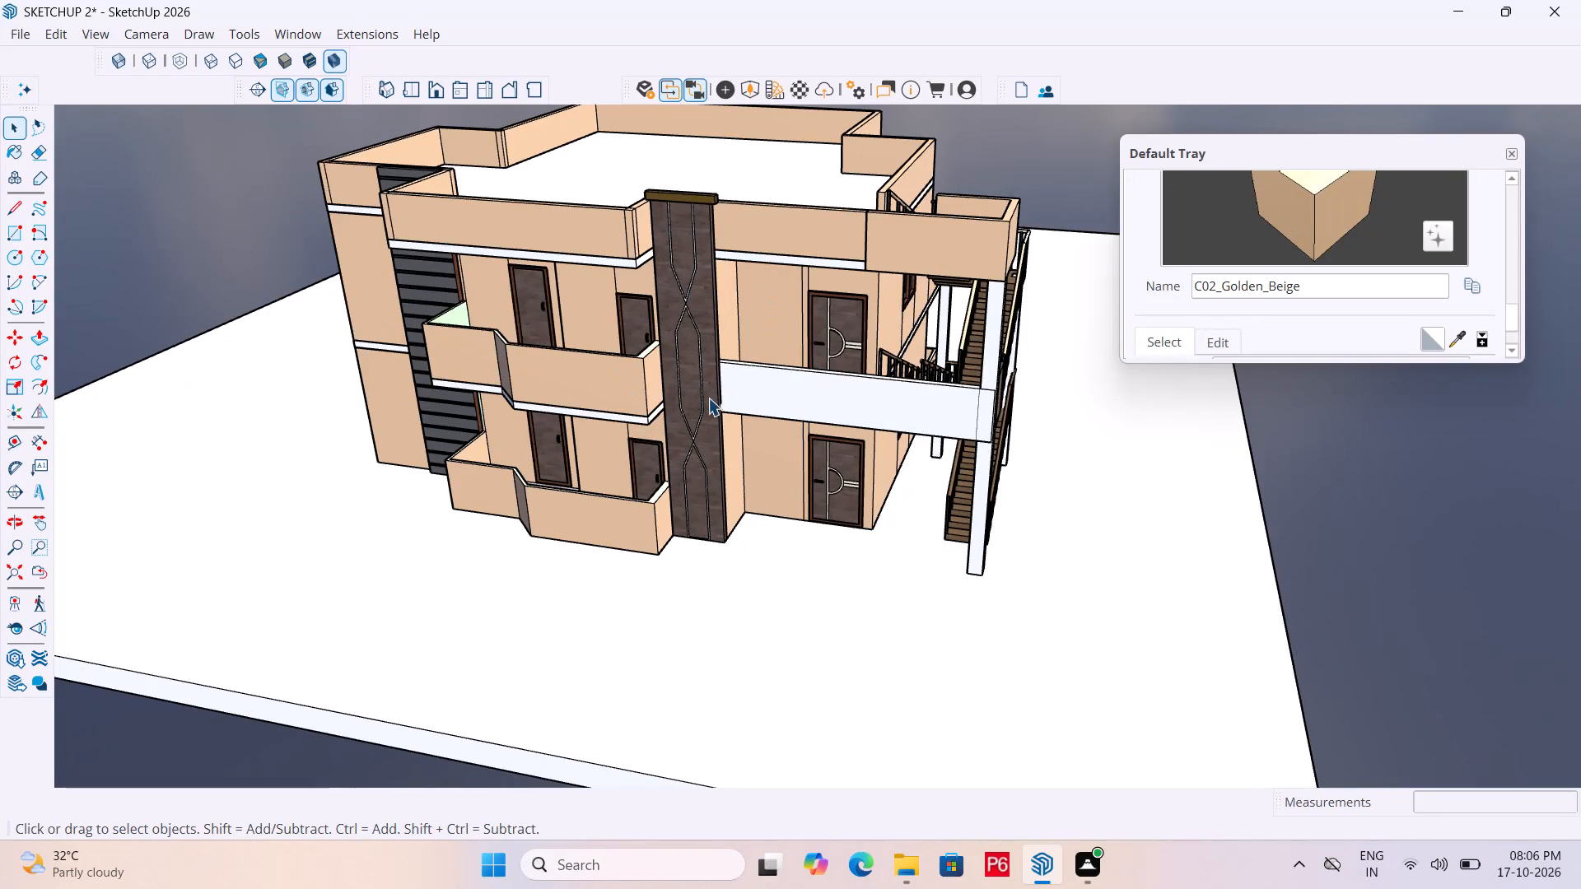
pyautogui.moveTo(1010, 332); pyautogui.dragTo(1209, 313, button='middle')
pyautogui.moveTo(332, 317); pyautogui.dragTo(1042, 308, button='middle')
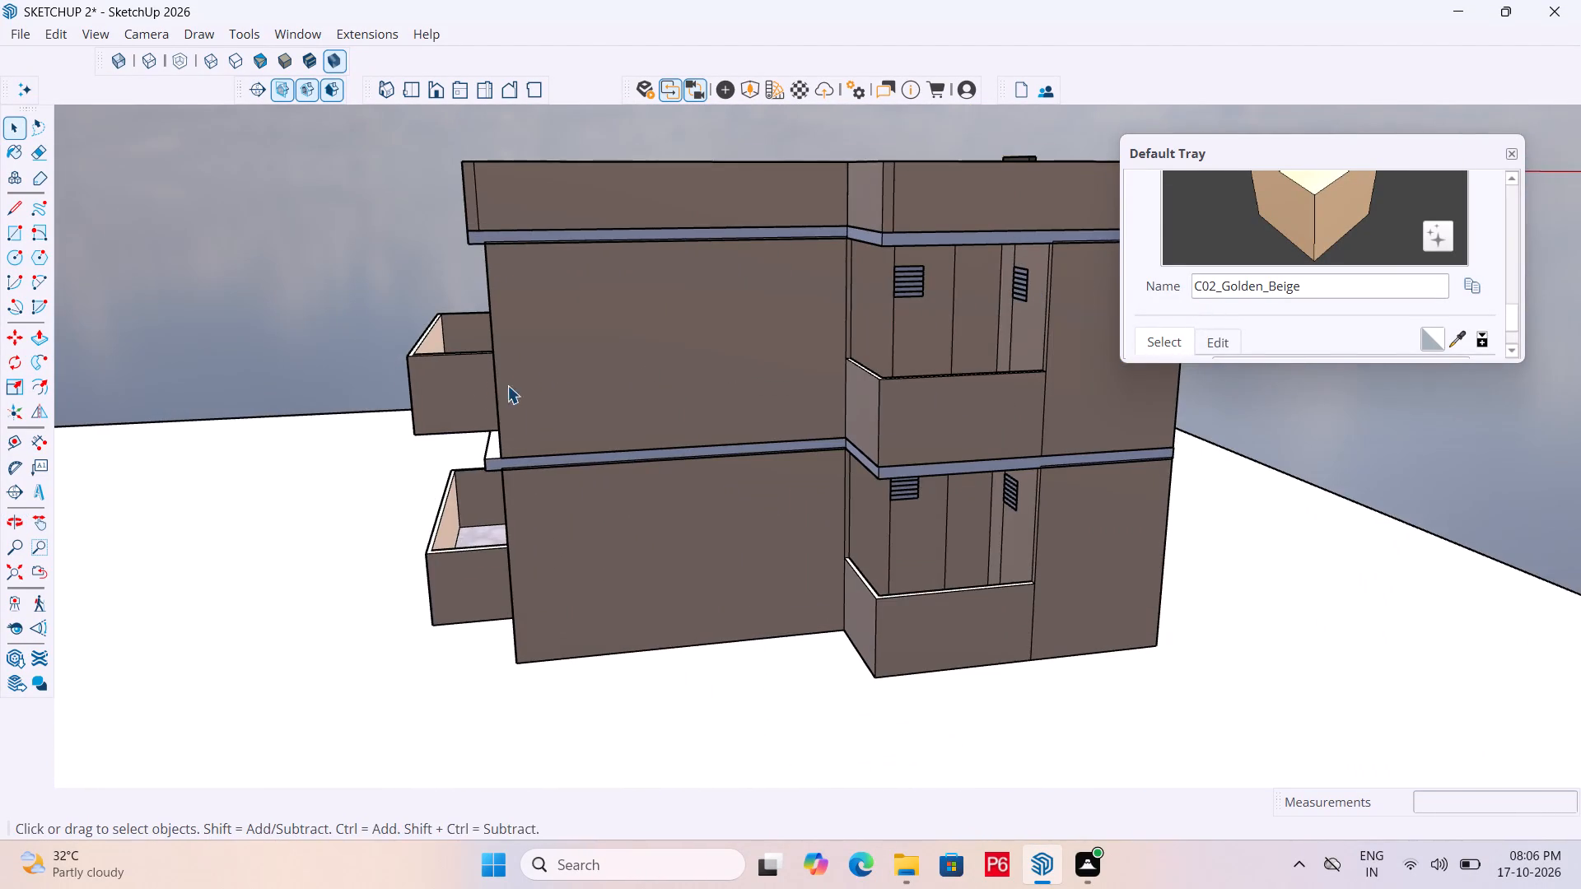
pyautogui.moveTo(511, 386); pyautogui.dragTo(1356, 399, button='middle')
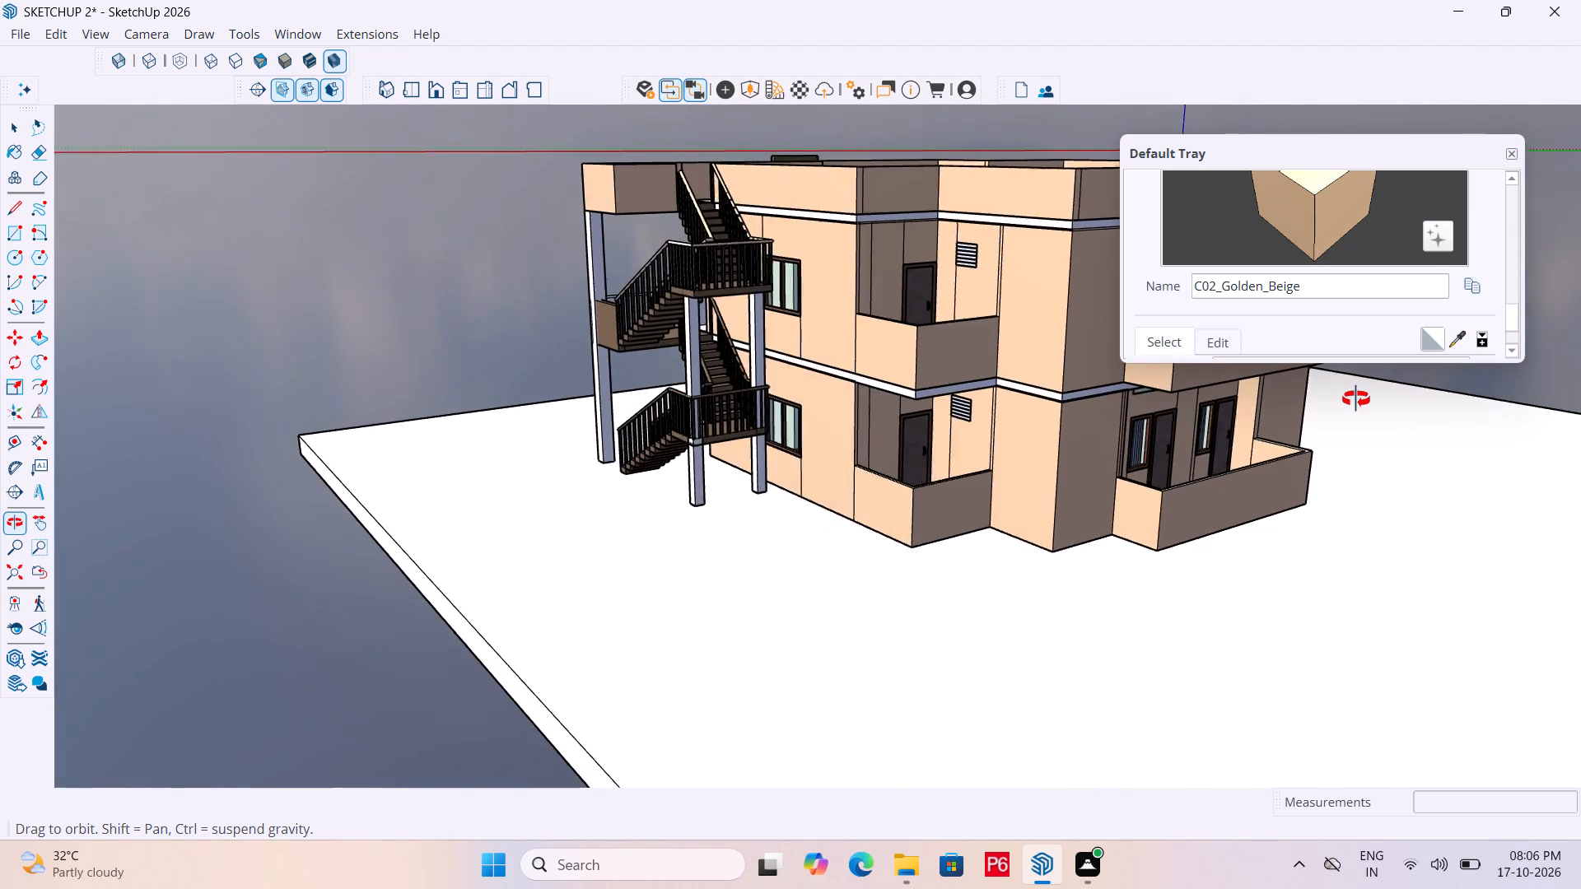
pyautogui.moveTo(1356, 399); pyautogui.dragTo(53, 429, button='middle')
pyautogui.moveTo(795, 410); pyautogui.dragTo(520, 435, button='middle')
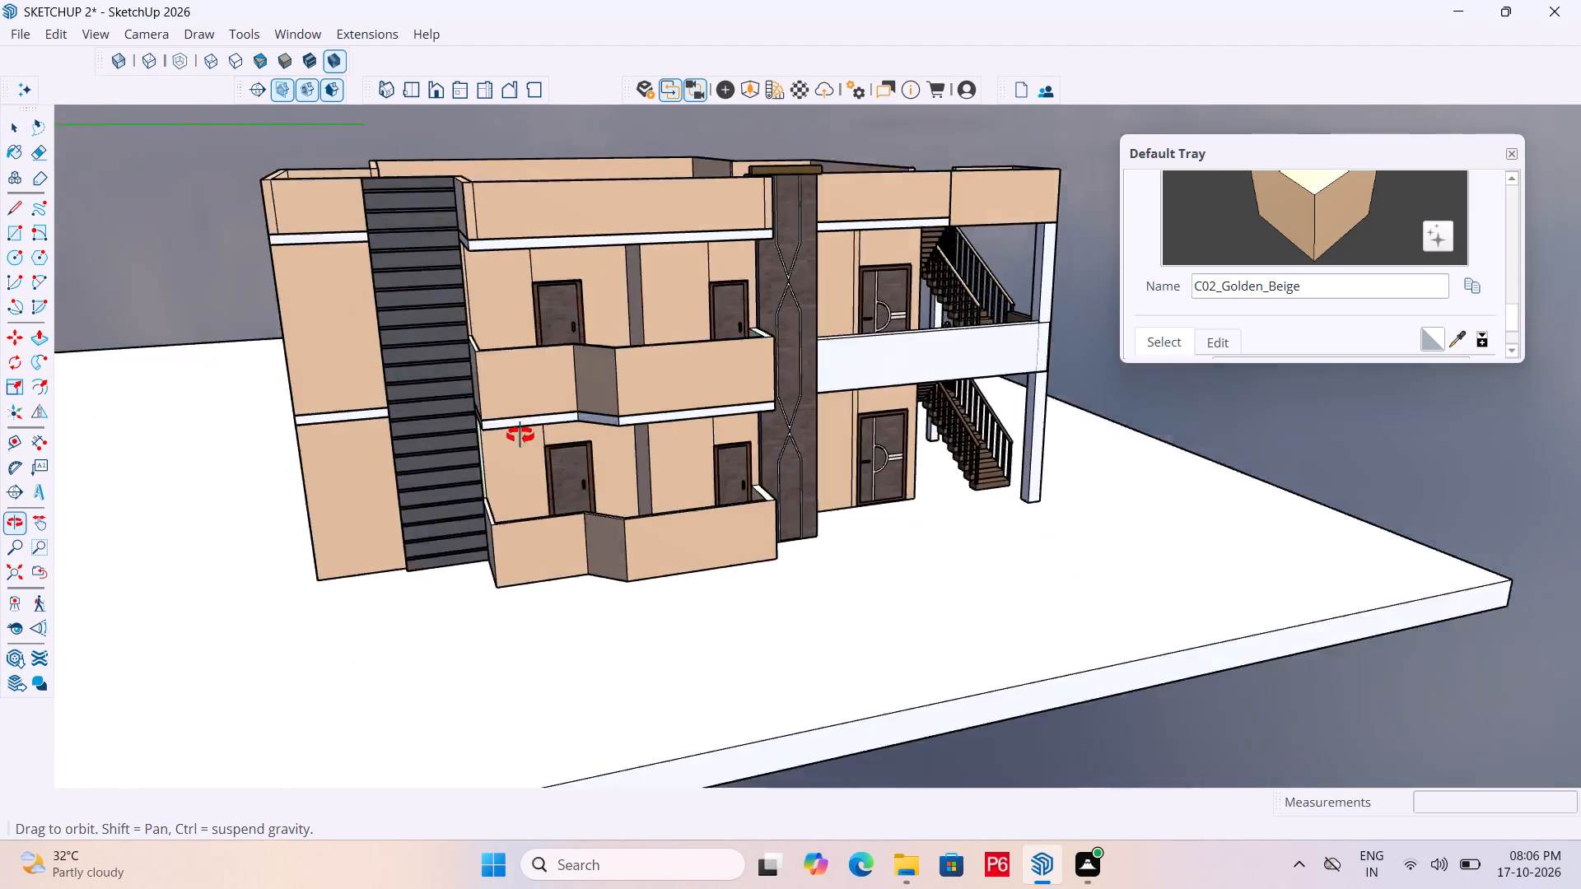
pyautogui.moveTo(520, 435); pyautogui.dragTo(426, 435, button='middle')
# Save the model again with the slab closed for editing.
pyautogui.hotkey('ctrl', 's')
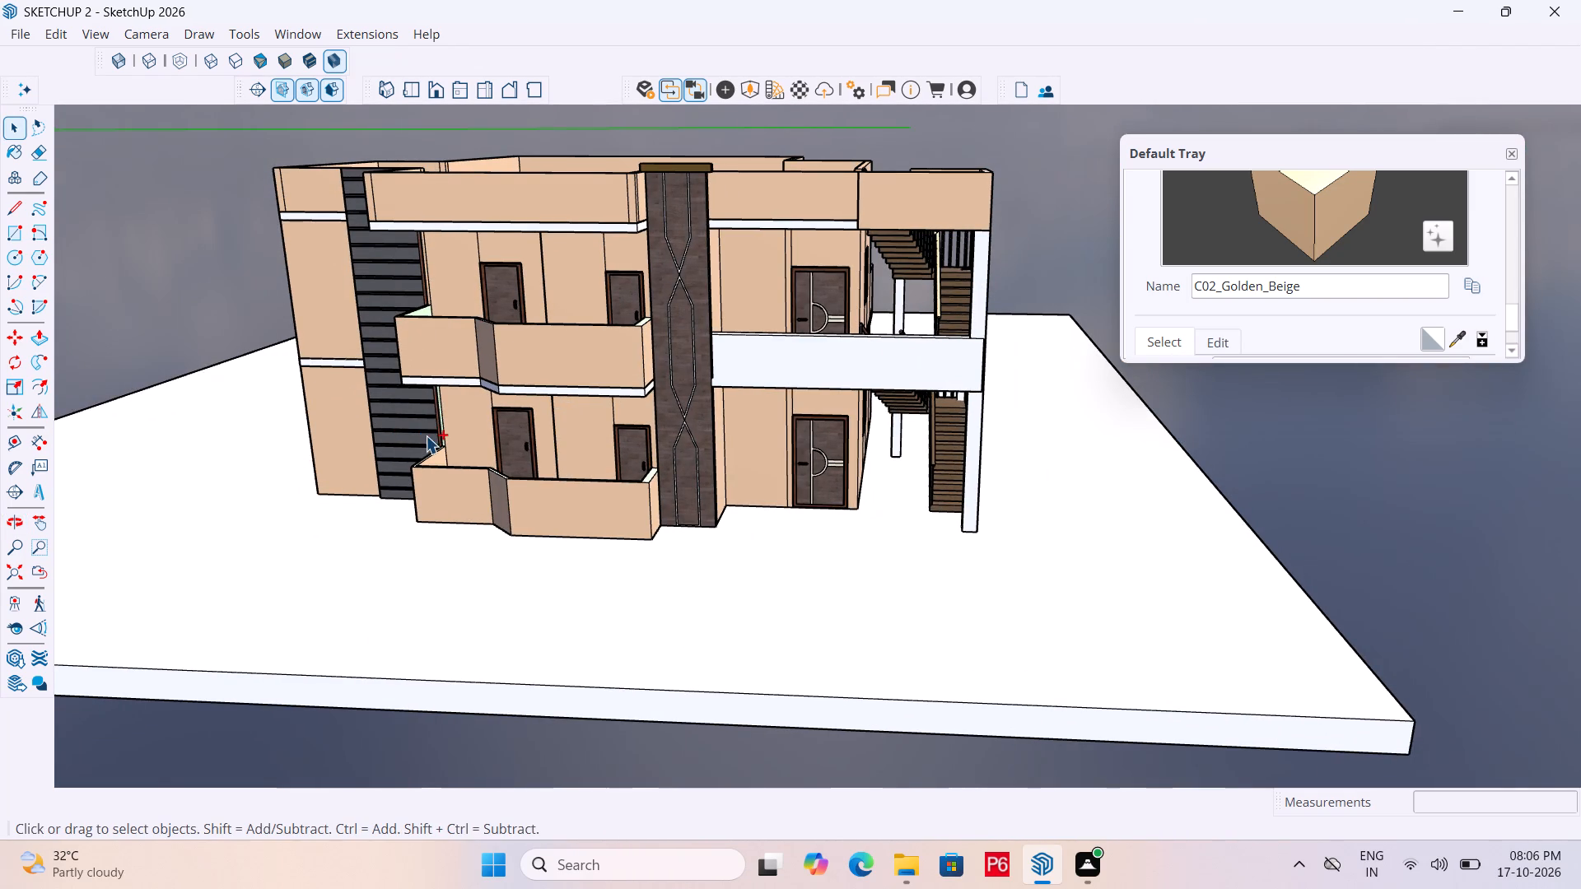
pyautogui.hotkey('ctrl', 's')
# Inspect the front facade around the decorative column, the balcony parapets and the adjoining slab edges.
pyautogui.scroll(-1, 757, 412)
pyautogui.moveTo(757, 412); pyautogui.dragTo(756, 412, button='middle')
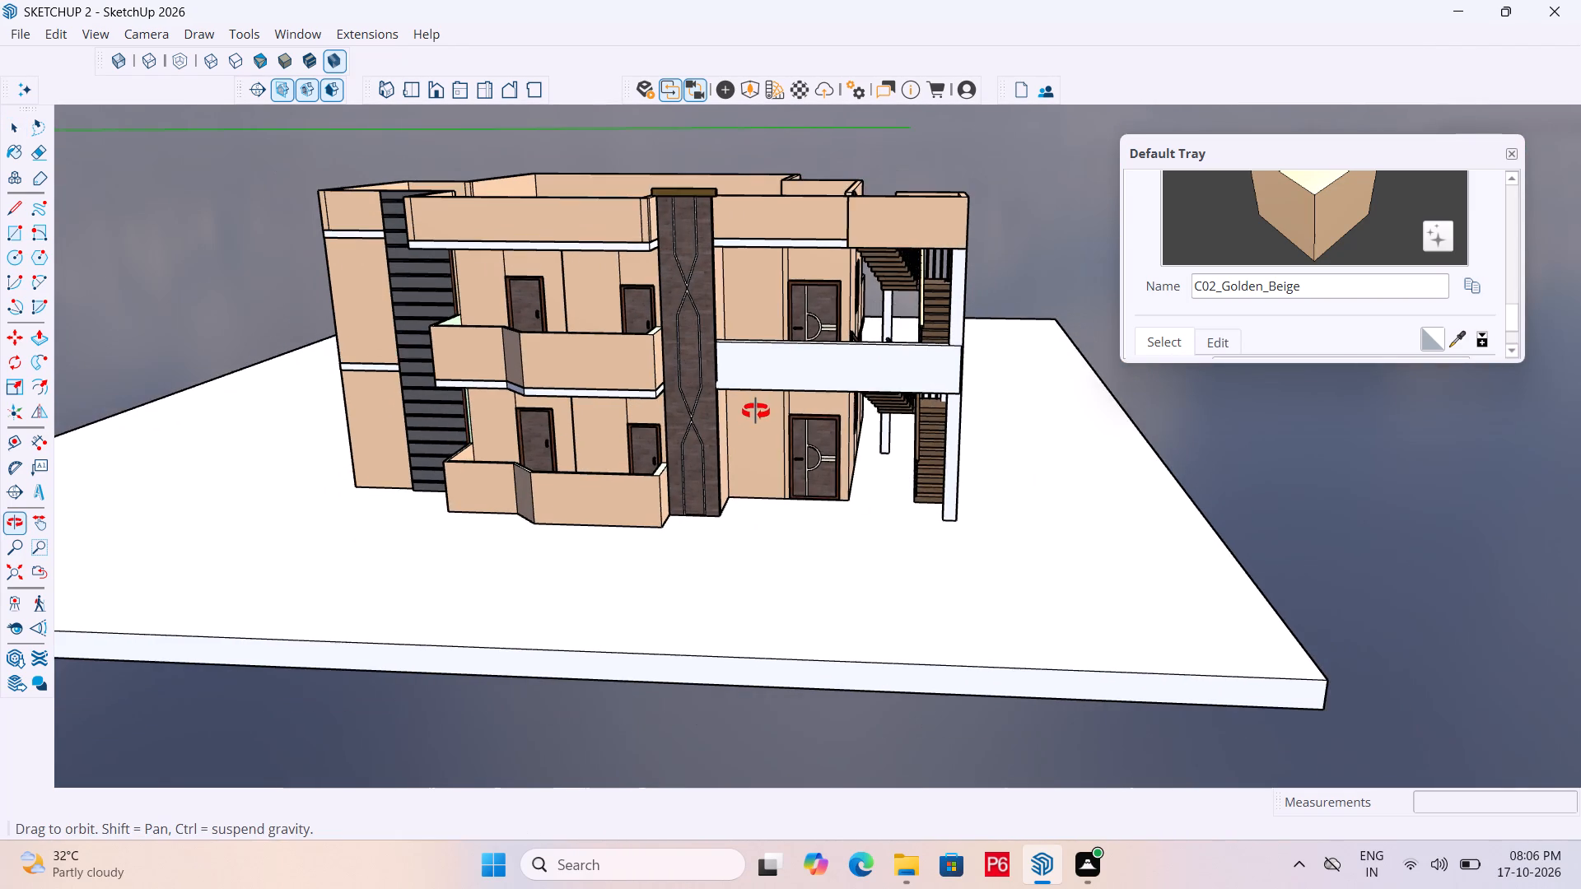
pyautogui.moveTo(756, 412); pyautogui.dragTo(607, 432, button='middle')
pyautogui.scroll(9, 602, 254)
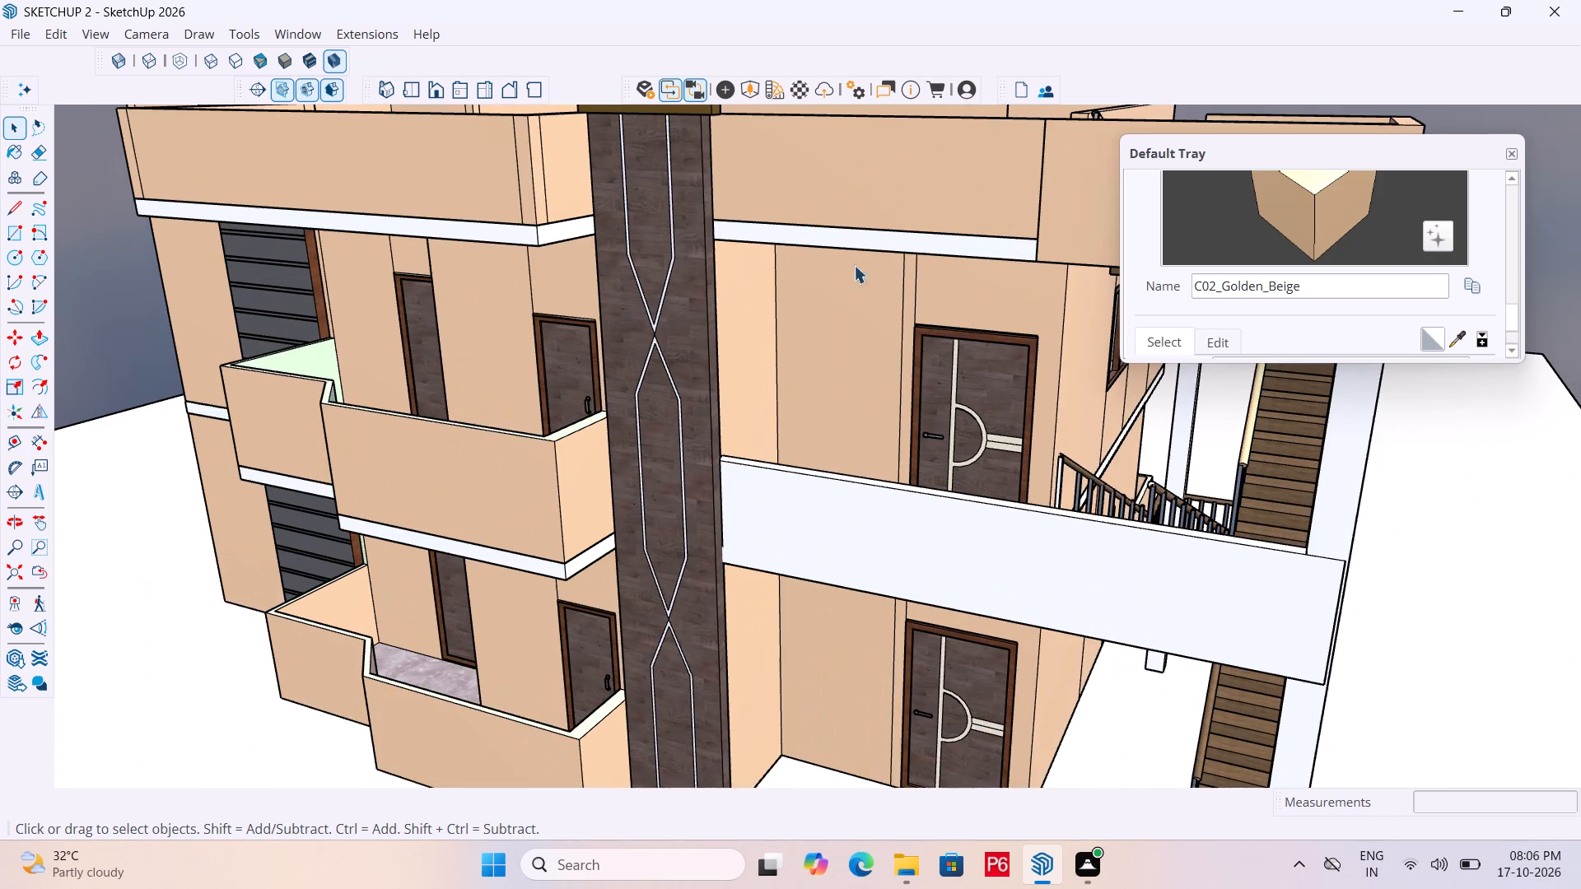
pyautogui.scroll(-3, 952, 295)
pyautogui.moveTo(708, 379); pyautogui.dragTo(668, 379, button='middle')
pyautogui.scroll(10, 668, 379)
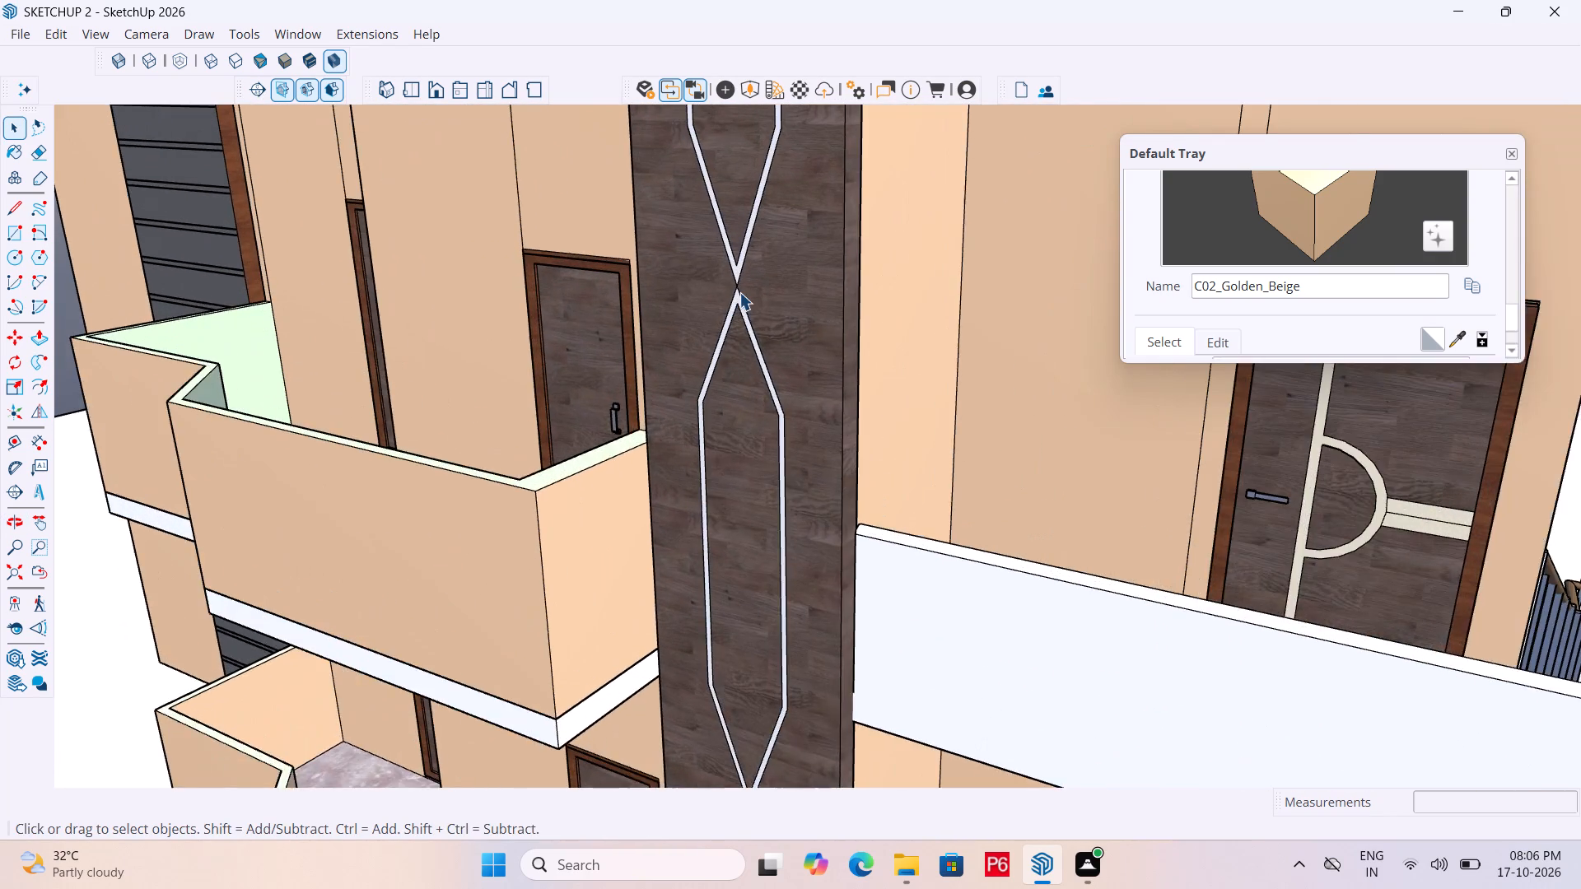
pyautogui.scroll(11, 739, 292)
pyautogui.scroll(-6, 637, 257)
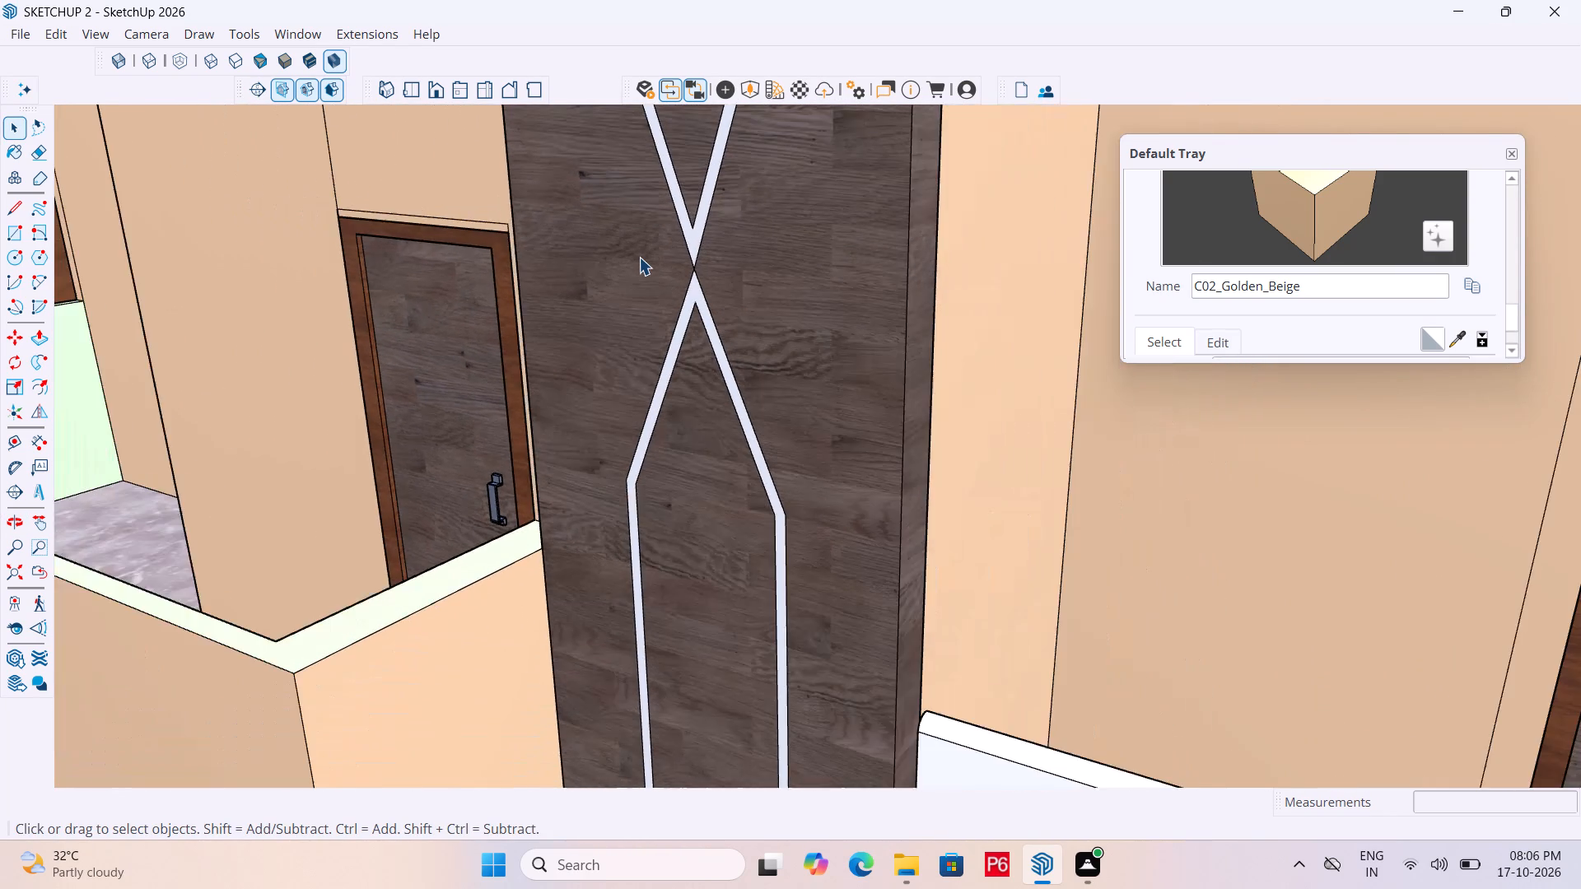
pyautogui.scroll(-12, 586, 251)
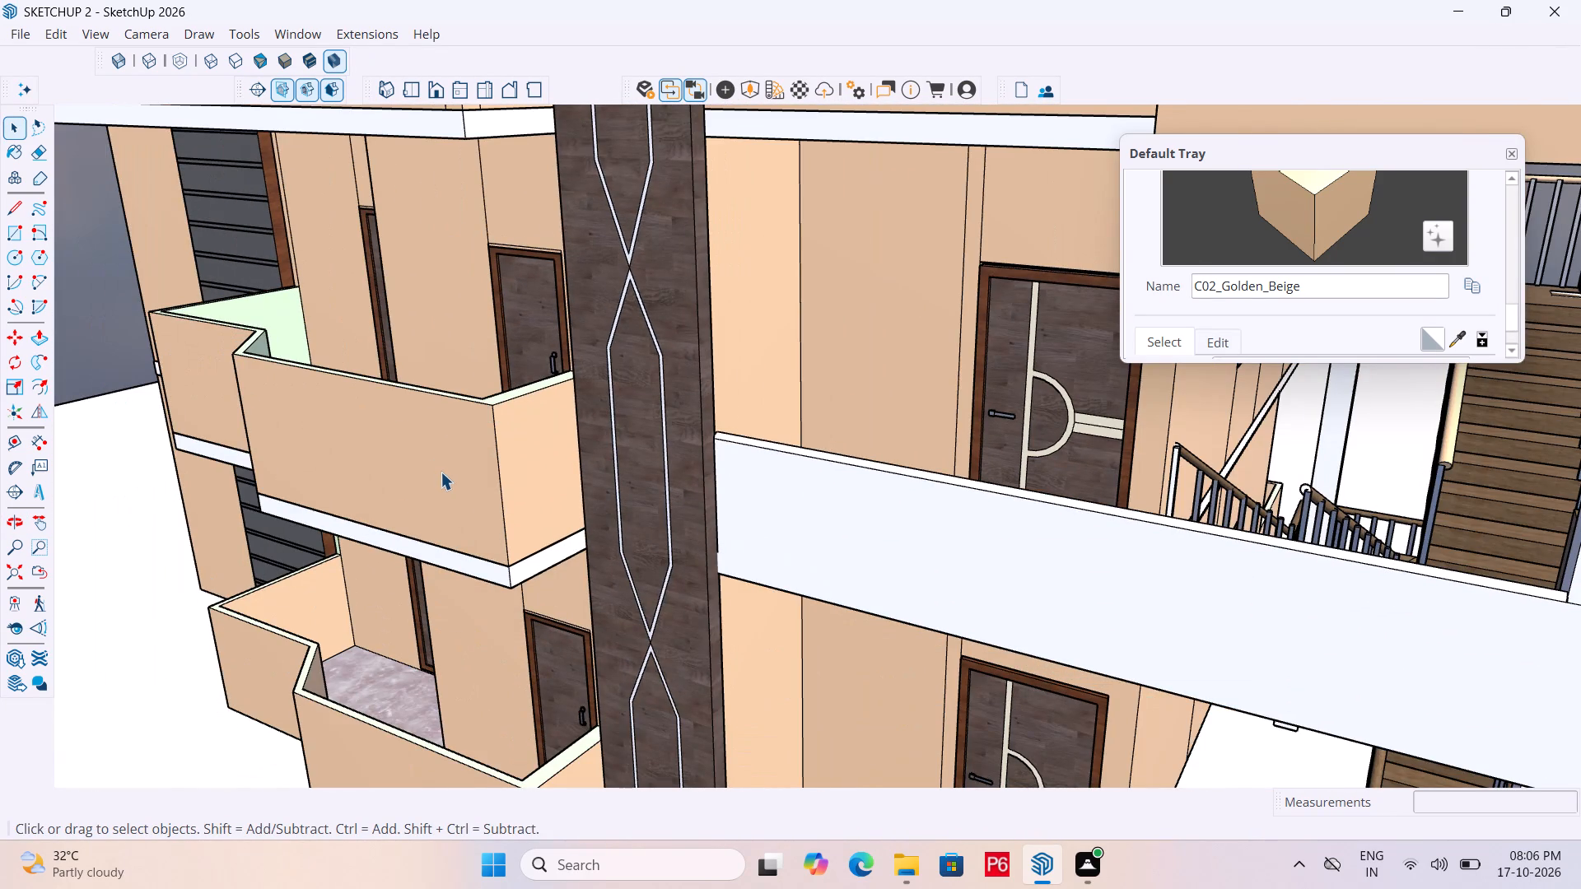
pyautogui.scroll(-5, 561, 398)
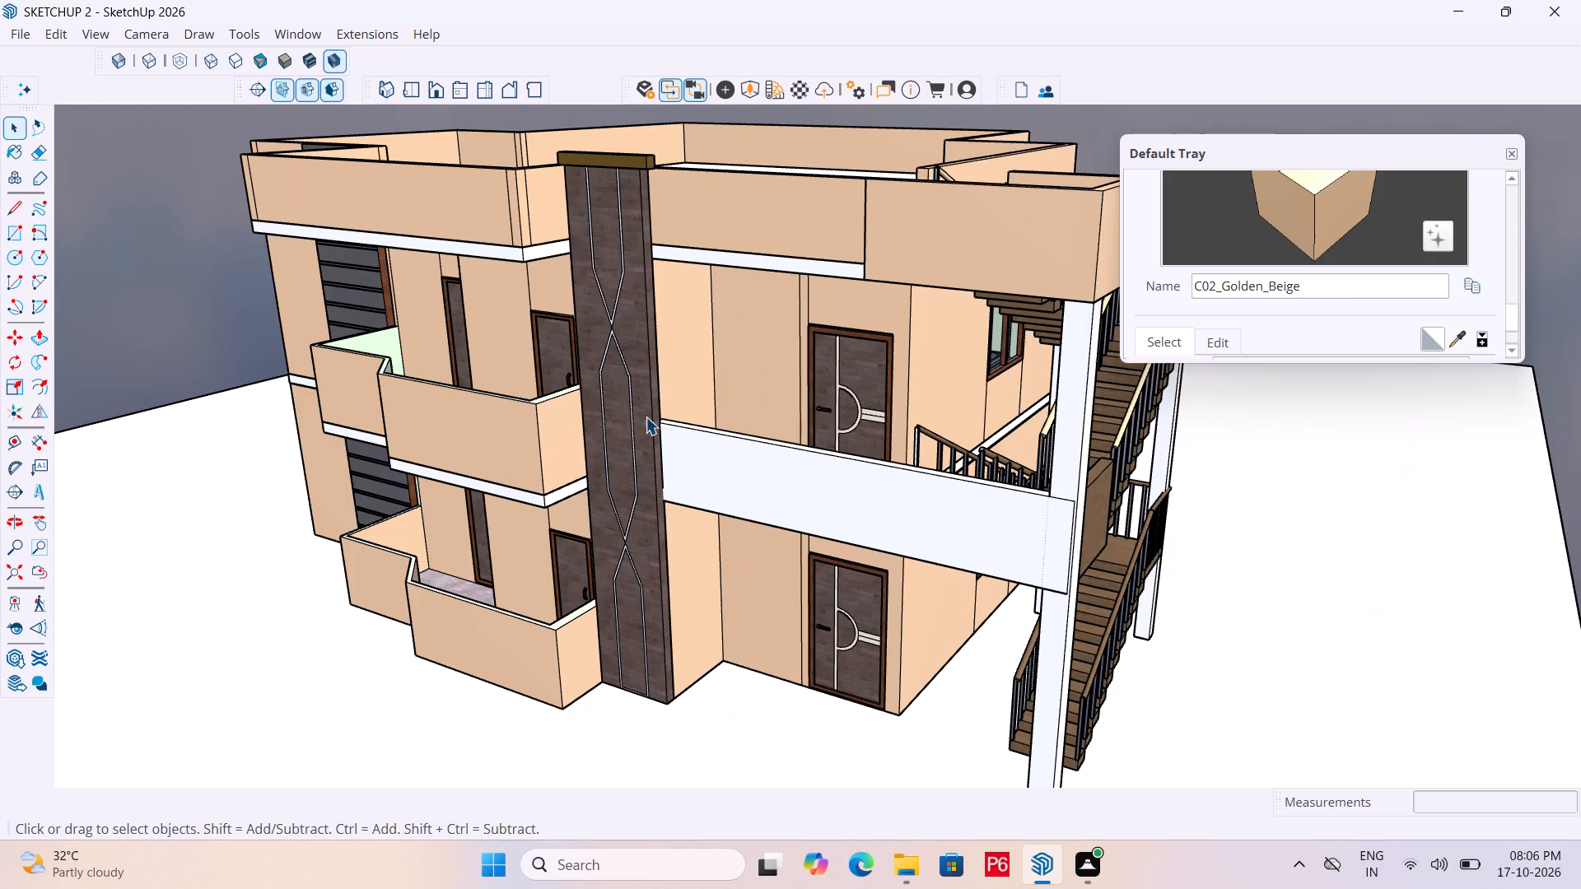
pyautogui.scroll(-1, 659, 416)
pyautogui.moveTo(659, 416); pyautogui.dragTo(743, 413, button='middle')
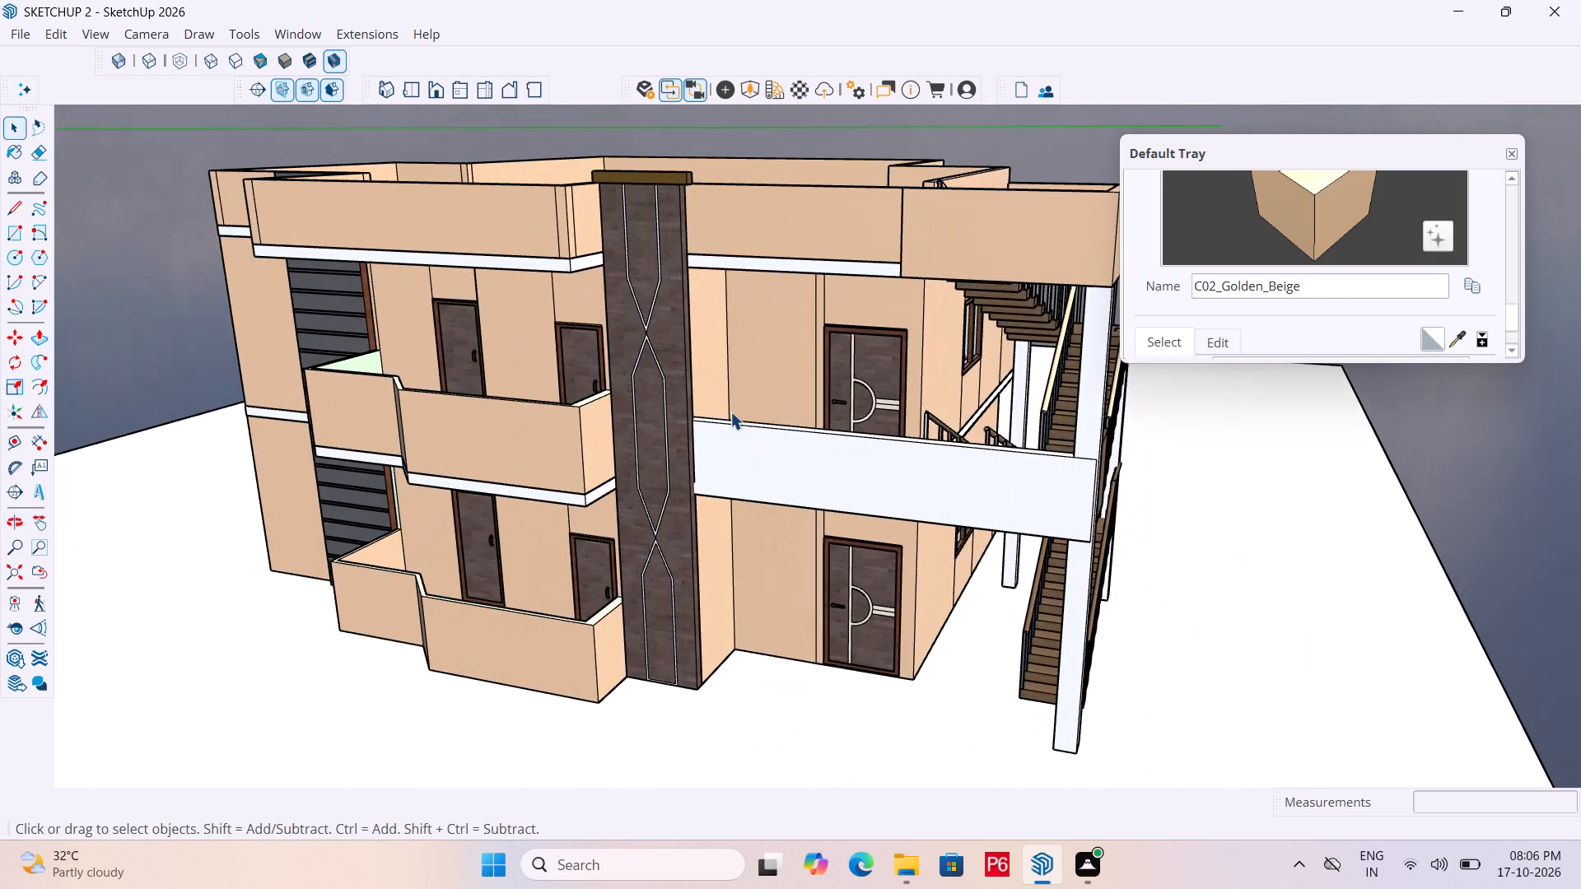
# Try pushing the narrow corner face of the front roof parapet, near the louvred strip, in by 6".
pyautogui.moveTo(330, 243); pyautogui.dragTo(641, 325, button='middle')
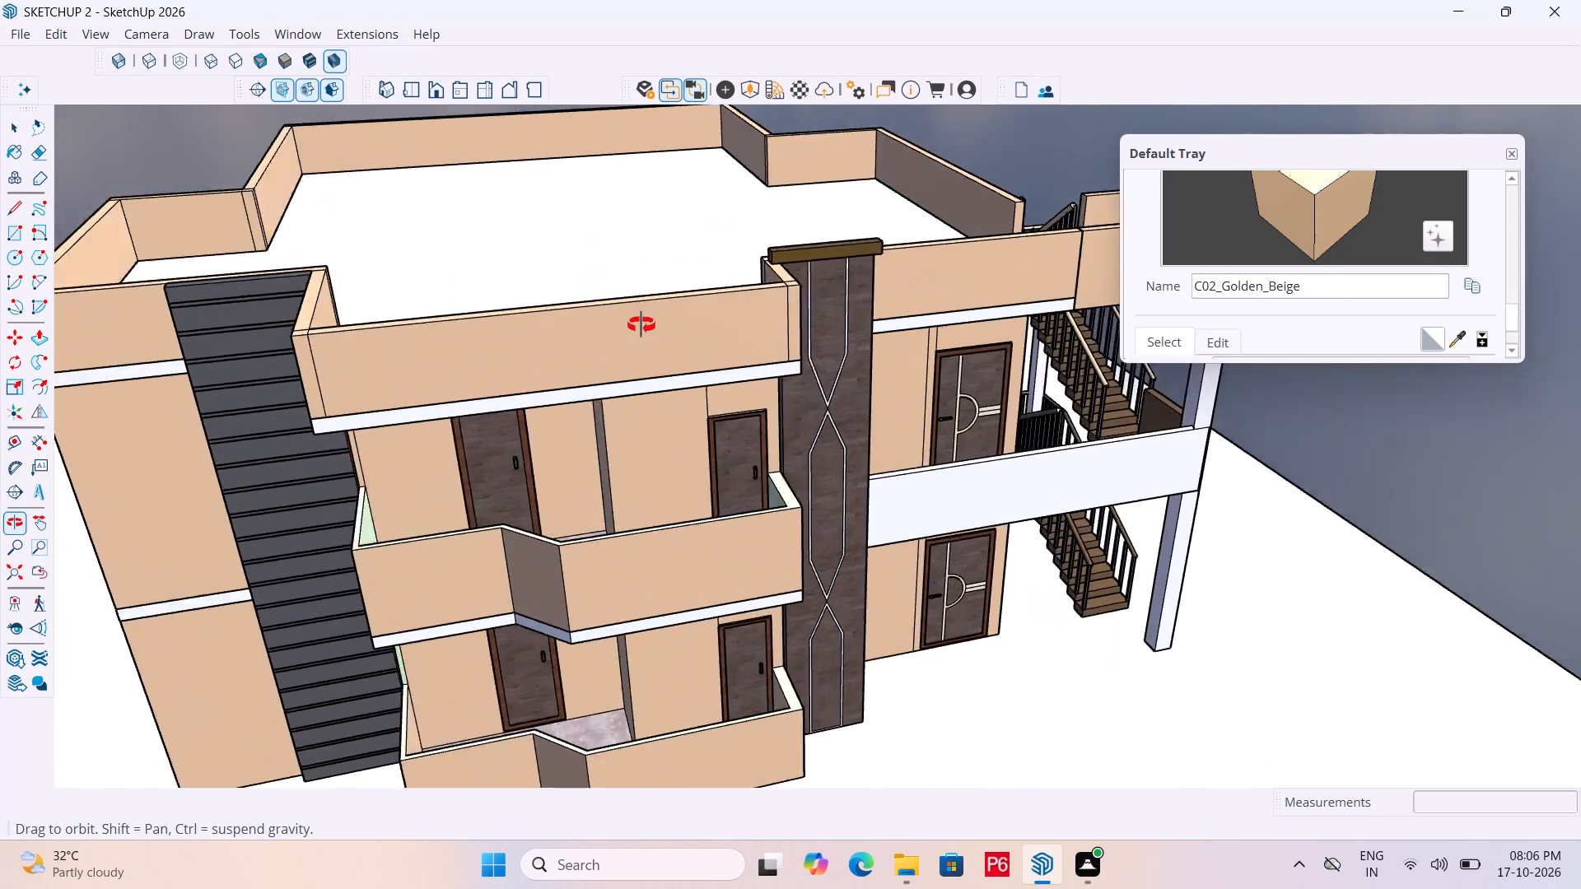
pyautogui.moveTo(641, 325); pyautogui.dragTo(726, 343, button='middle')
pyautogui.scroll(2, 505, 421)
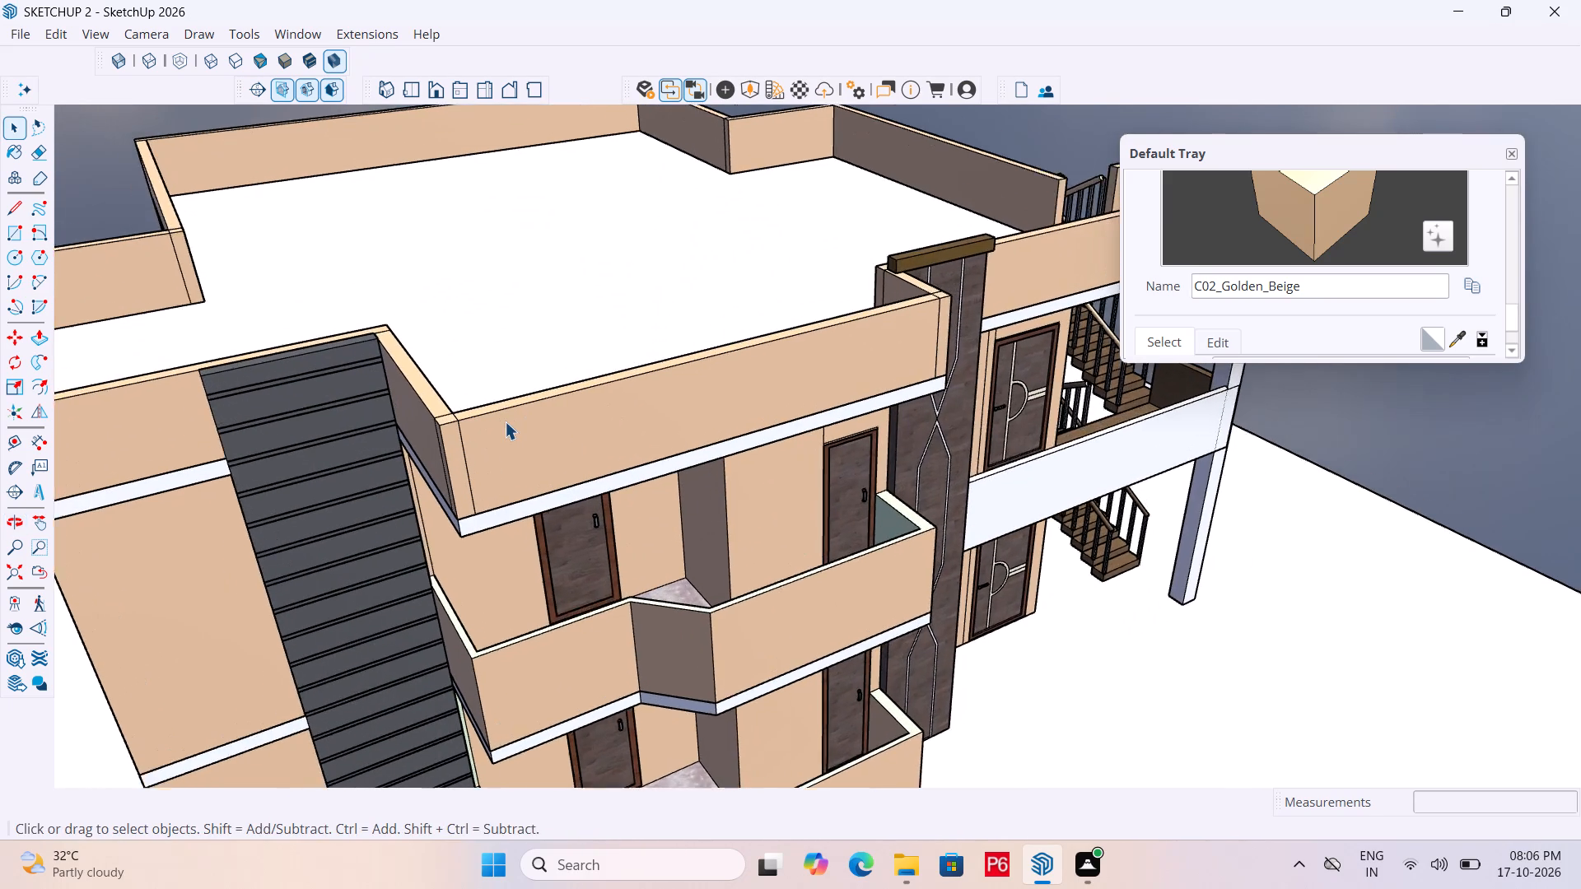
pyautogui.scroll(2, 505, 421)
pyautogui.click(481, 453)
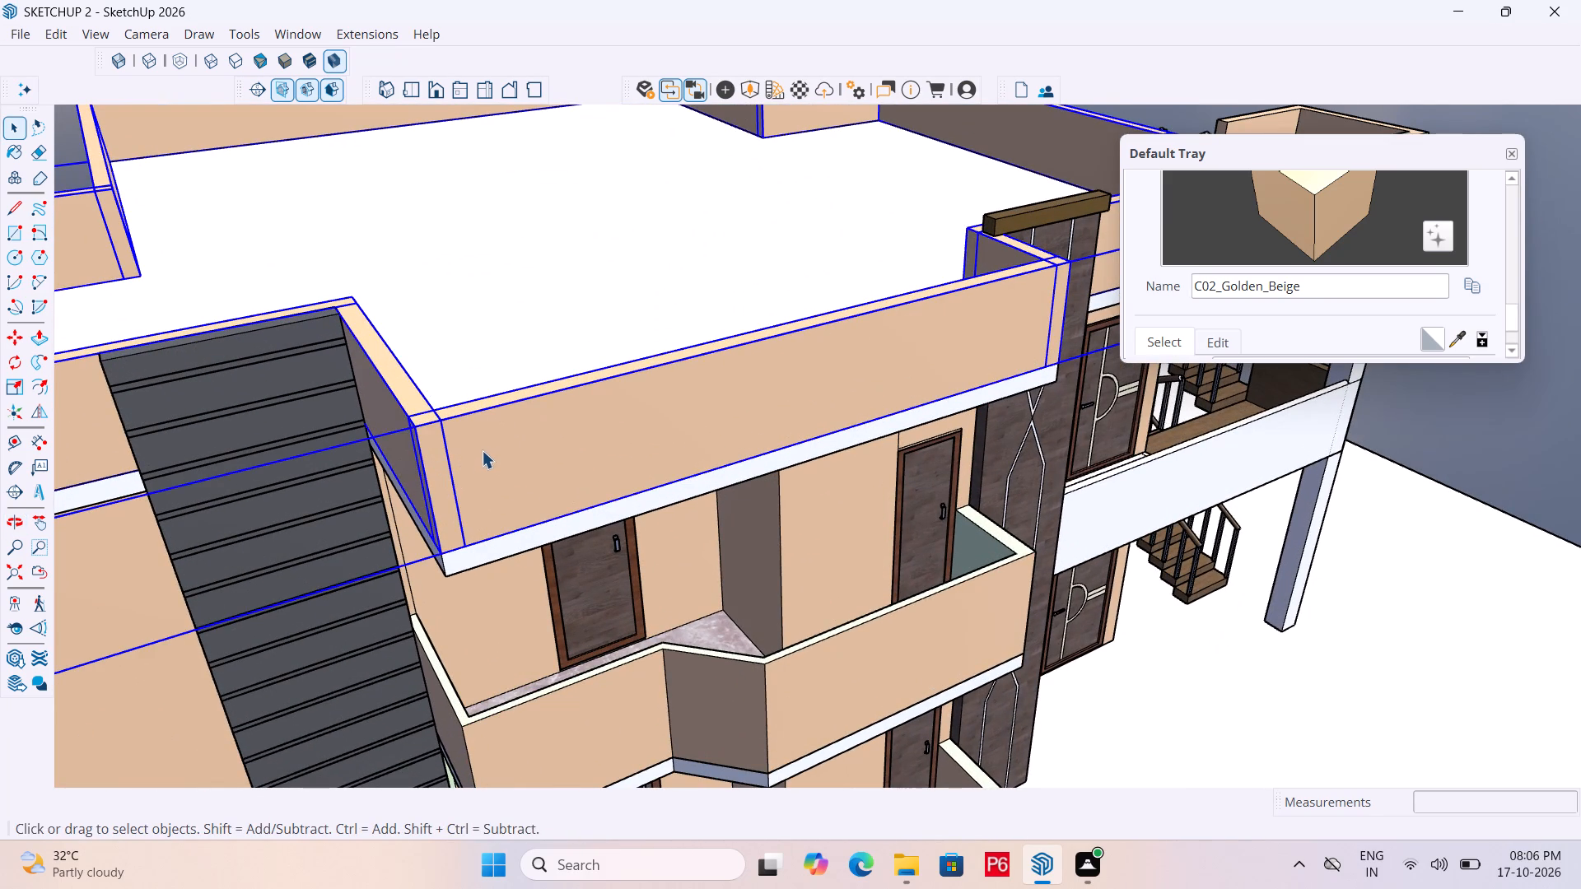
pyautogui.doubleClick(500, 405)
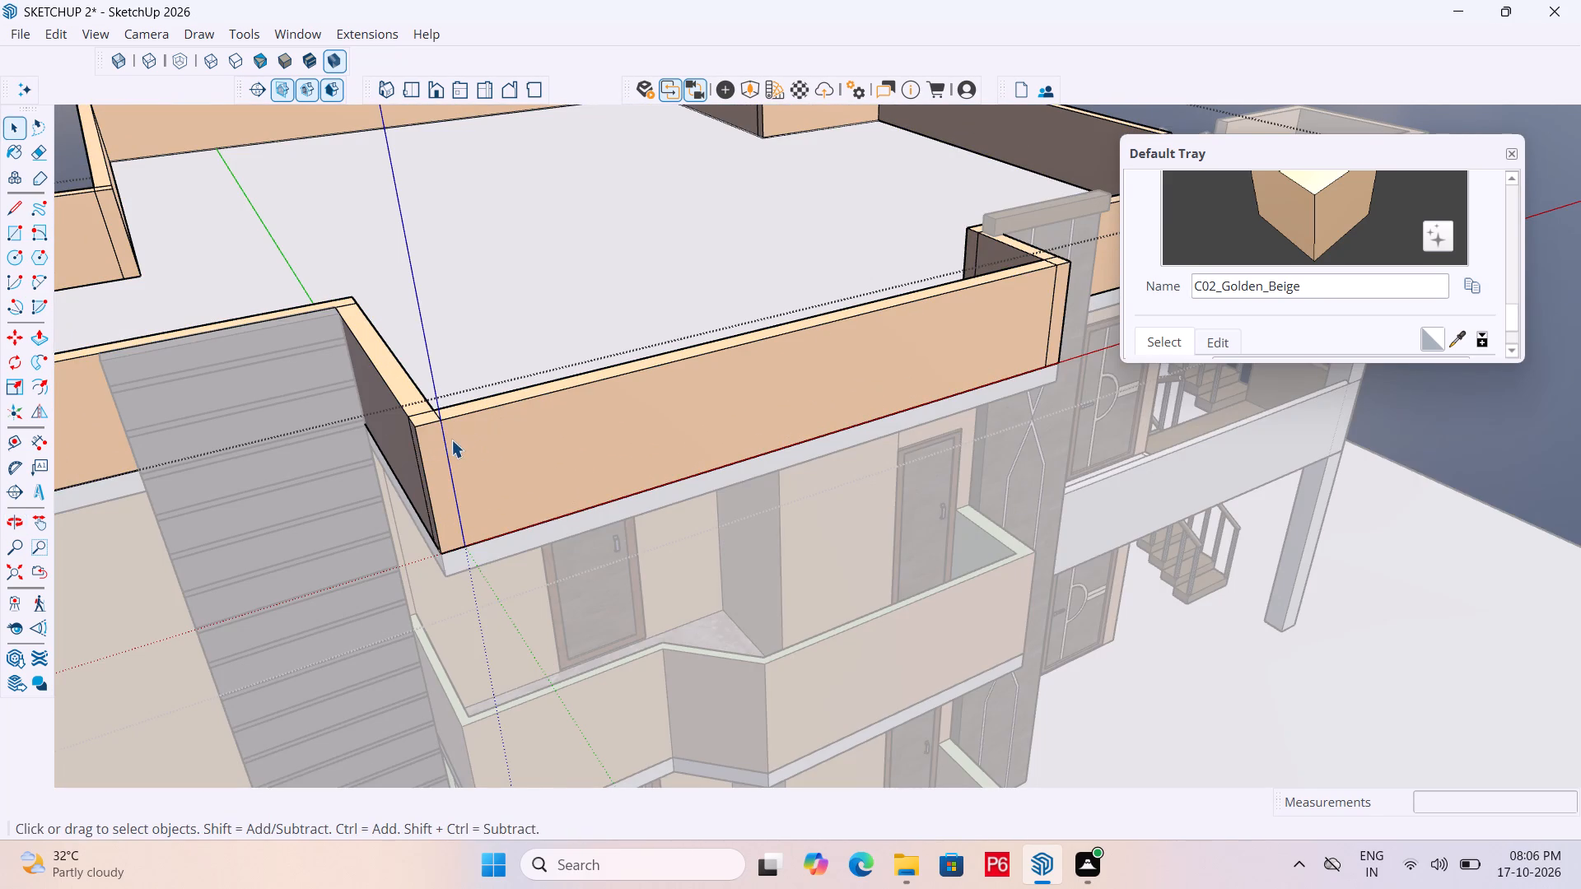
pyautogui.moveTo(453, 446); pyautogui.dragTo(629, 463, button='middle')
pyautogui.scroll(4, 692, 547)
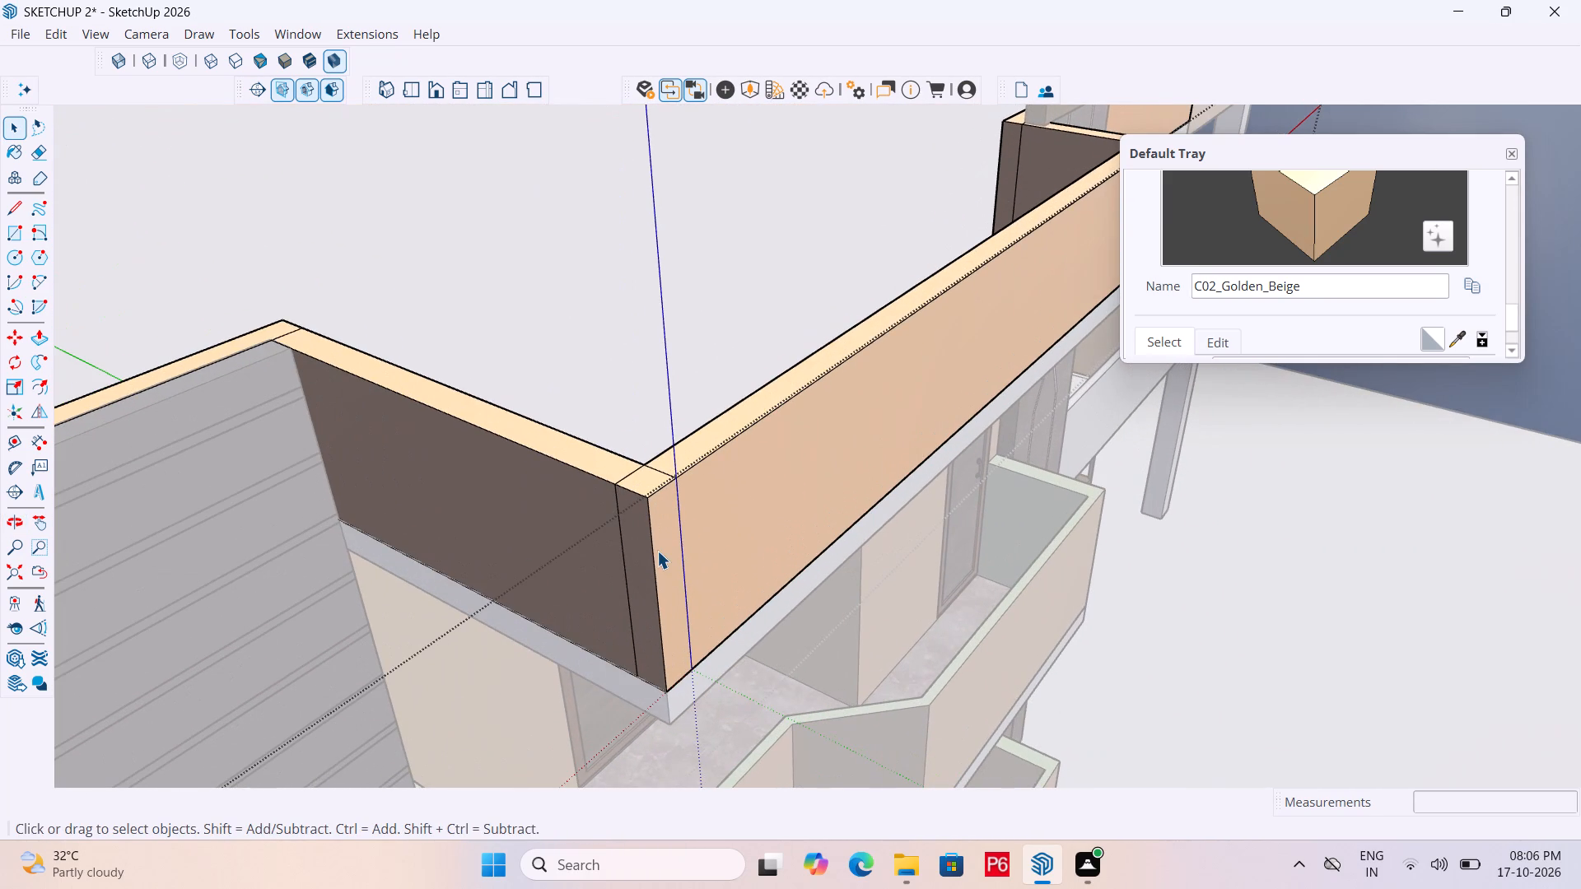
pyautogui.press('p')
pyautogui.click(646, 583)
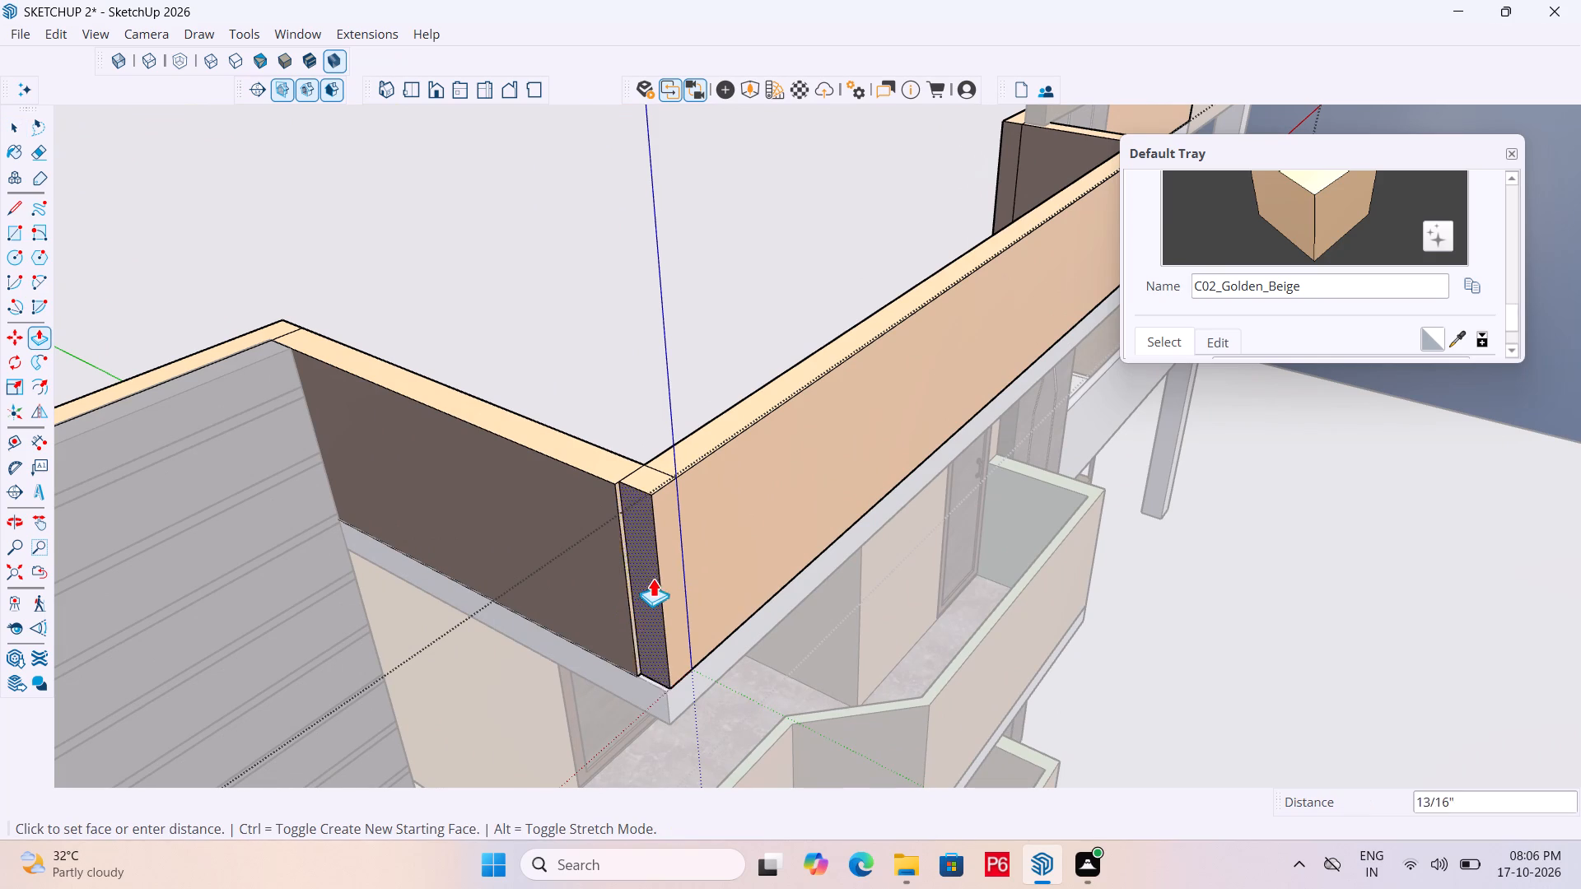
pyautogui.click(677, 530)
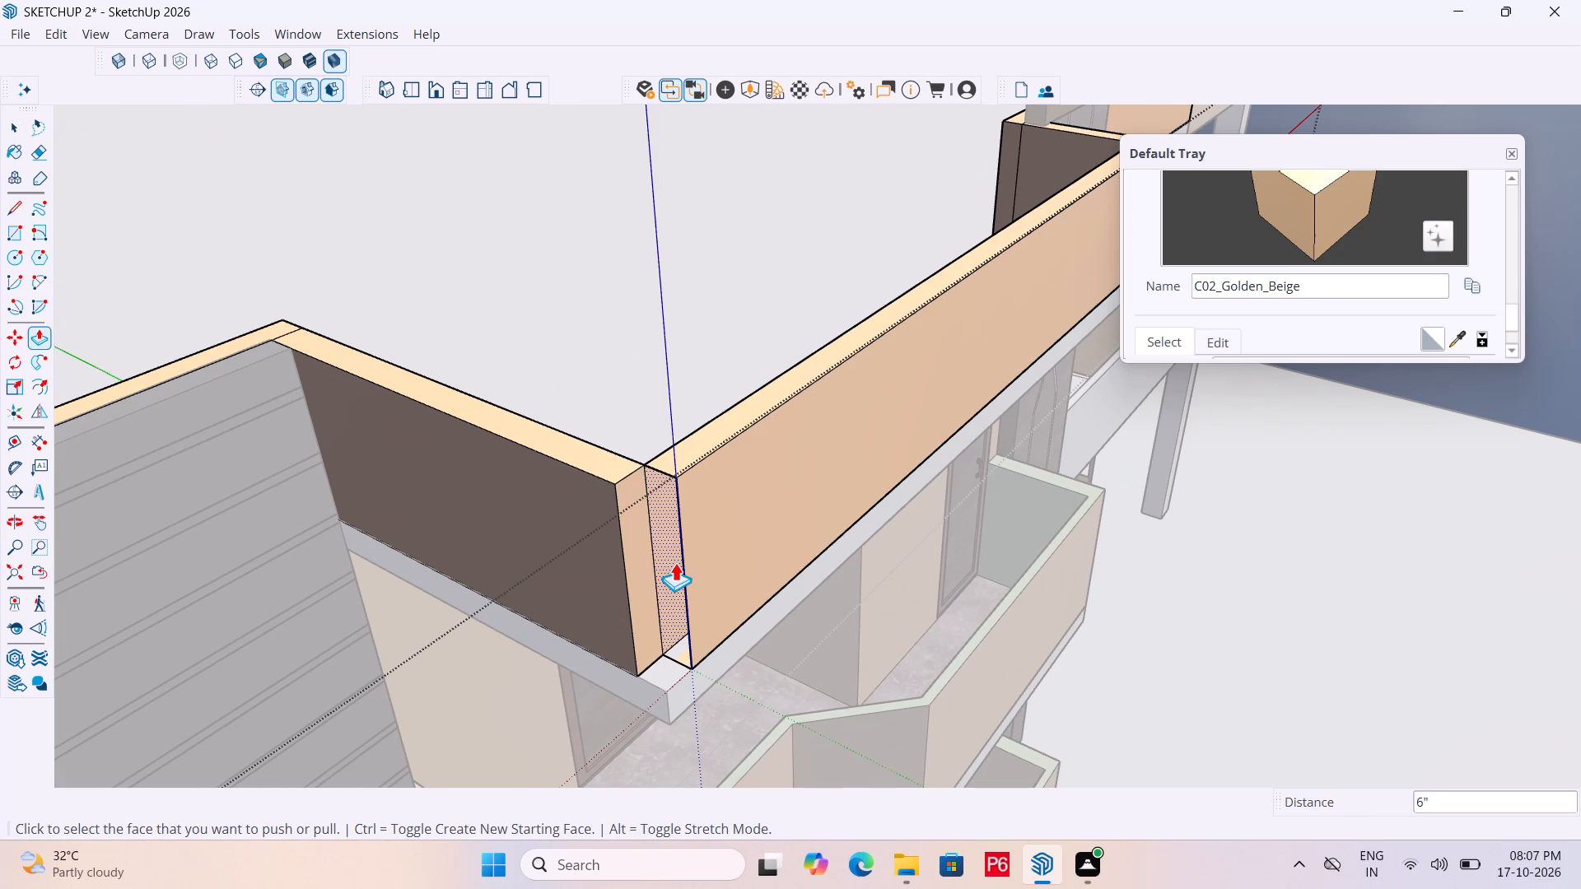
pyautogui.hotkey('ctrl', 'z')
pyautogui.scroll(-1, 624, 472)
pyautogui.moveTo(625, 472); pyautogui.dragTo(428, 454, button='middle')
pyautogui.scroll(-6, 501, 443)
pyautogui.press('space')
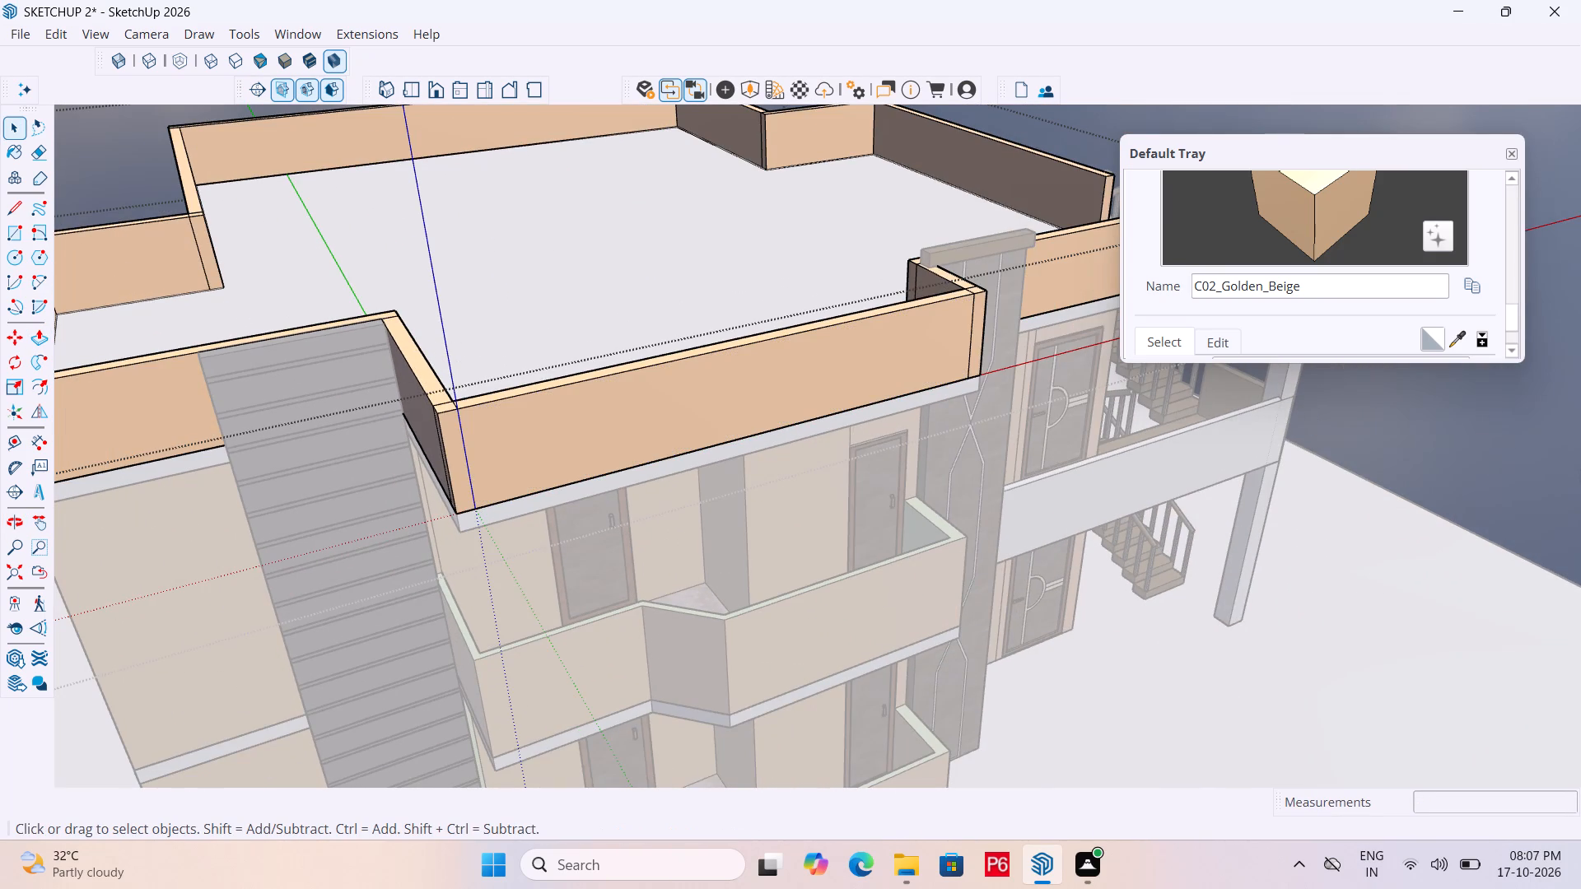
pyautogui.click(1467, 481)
# Examine the roof parapet corners and the stacked front balconies from above.
pyautogui.moveTo(290, 366); pyautogui.dragTo(363, 340, button='middle')
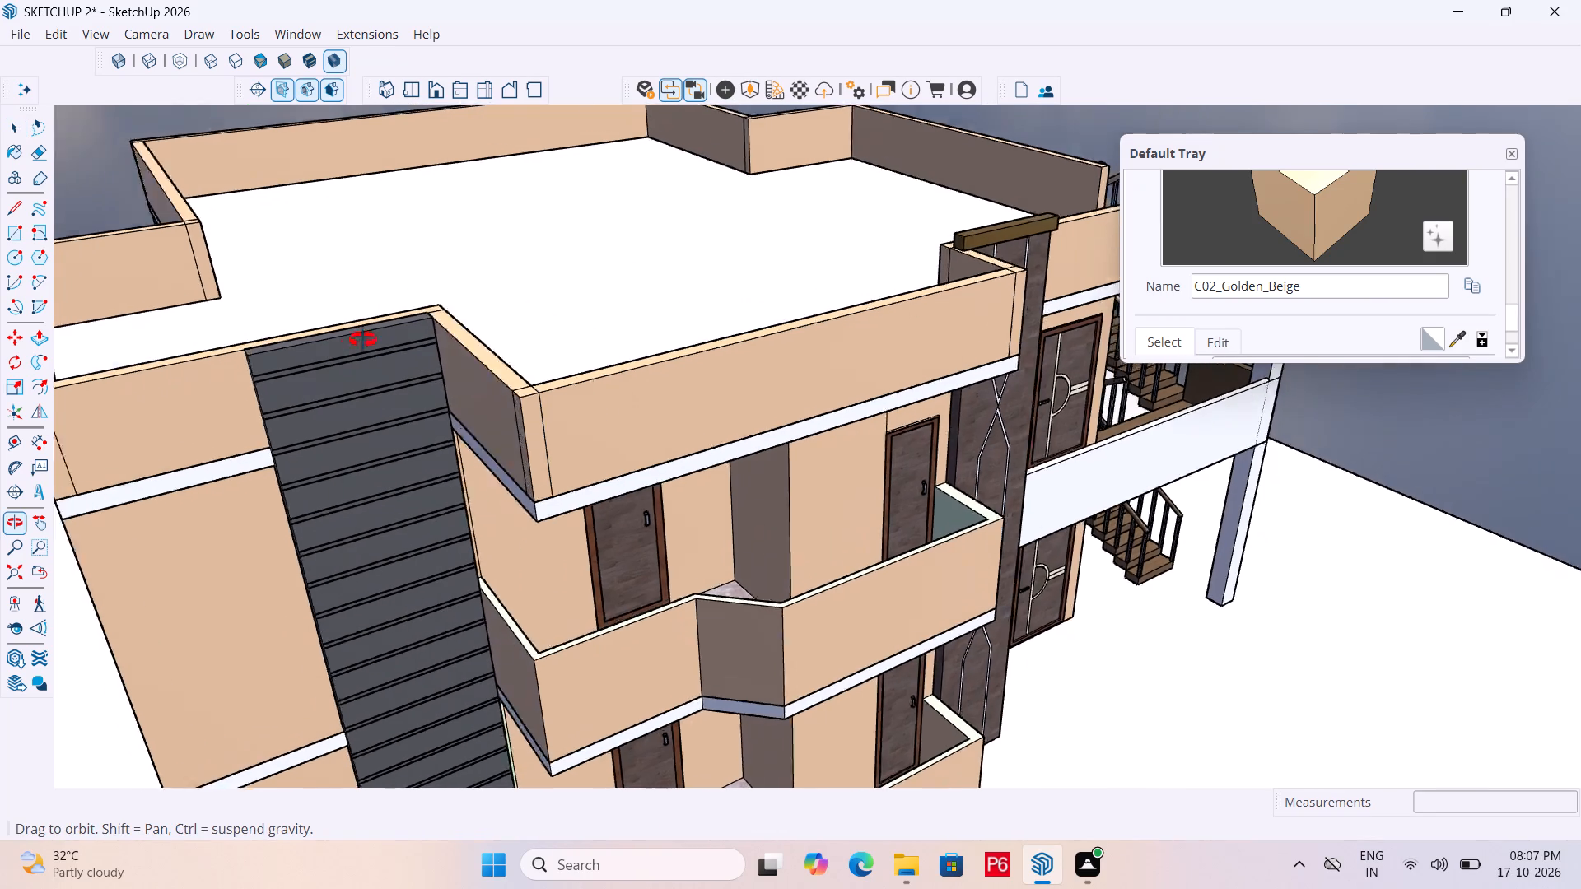
pyautogui.moveTo(363, 340); pyautogui.dragTo(285, 300, button='middle')
pyautogui.scroll(-4, 490, 298)
pyautogui.moveTo(644, 383); pyautogui.dragTo(703, 412, button='middle')
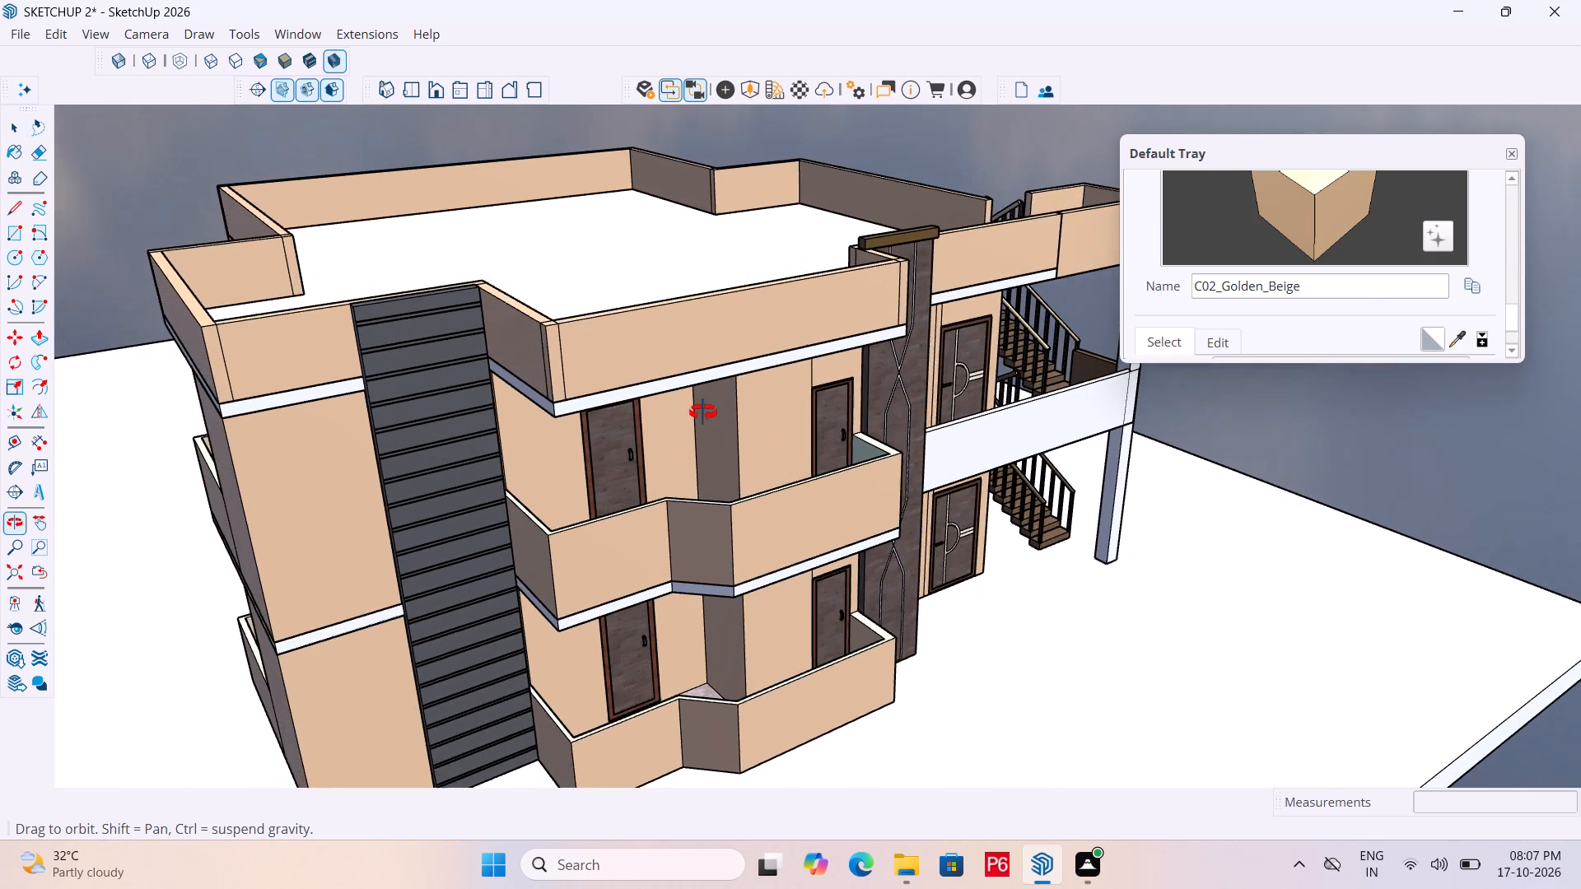
pyautogui.moveTo(703, 412); pyautogui.dragTo(711, 412, button='middle')
pyautogui.moveTo(750, 396); pyautogui.dragTo(770, 434, button='middle')
pyautogui.scroll(-1, 751, 397)
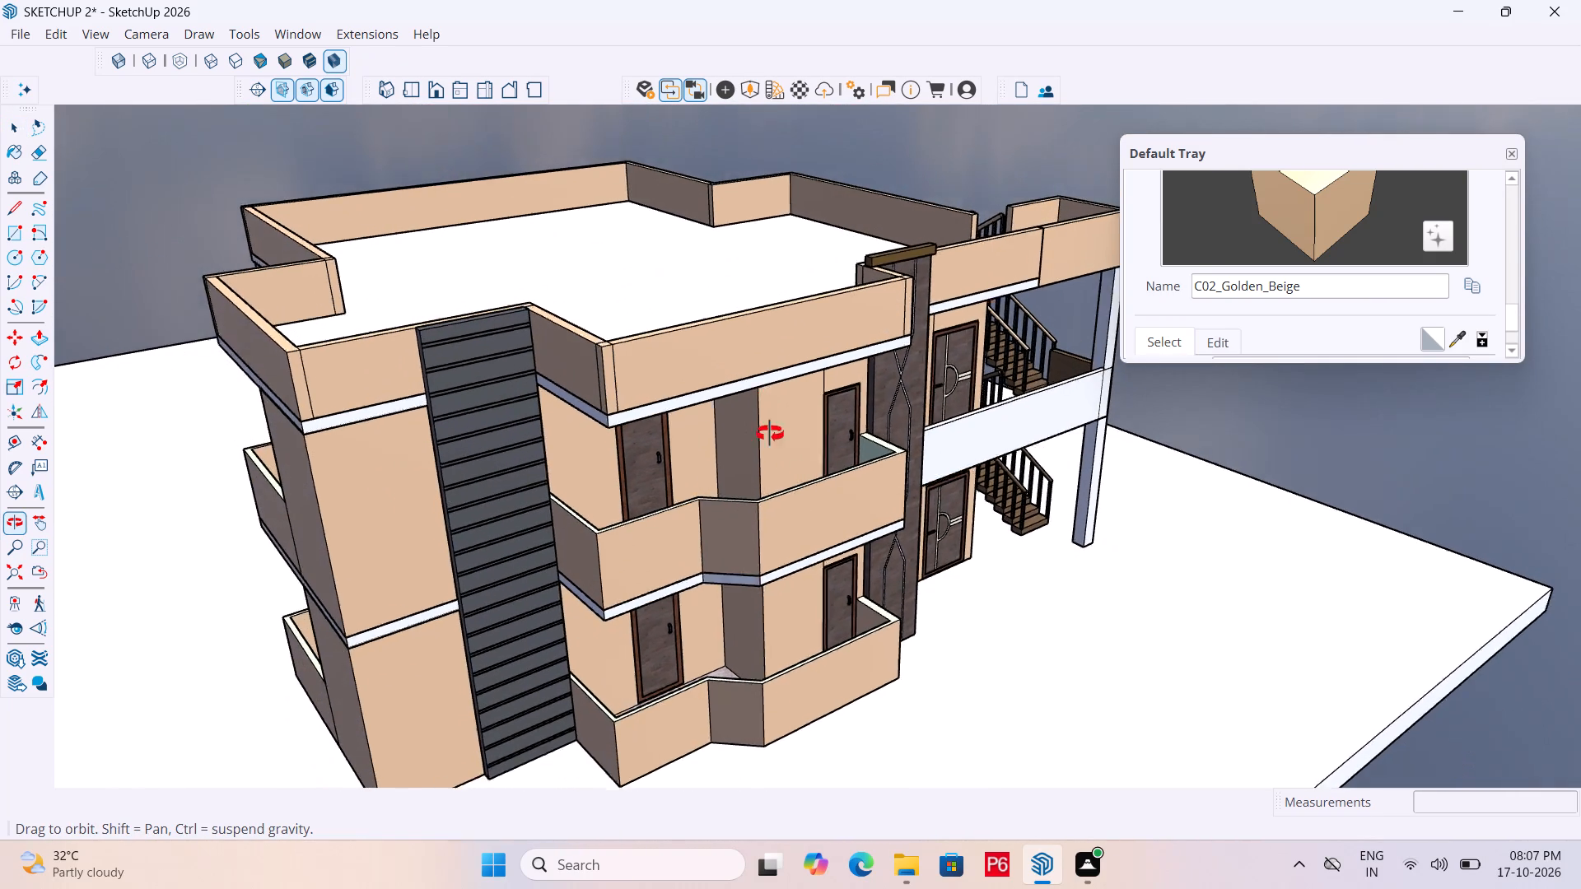
pyautogui.moveTo(770, 434); pyautogui.dragTo(739, 458, button='middle')
pyautogui.moveTo(865, 365); pyautogui.dragTo(910, 364, button='middle')
pyautogui.scroll(1, 865, 365)
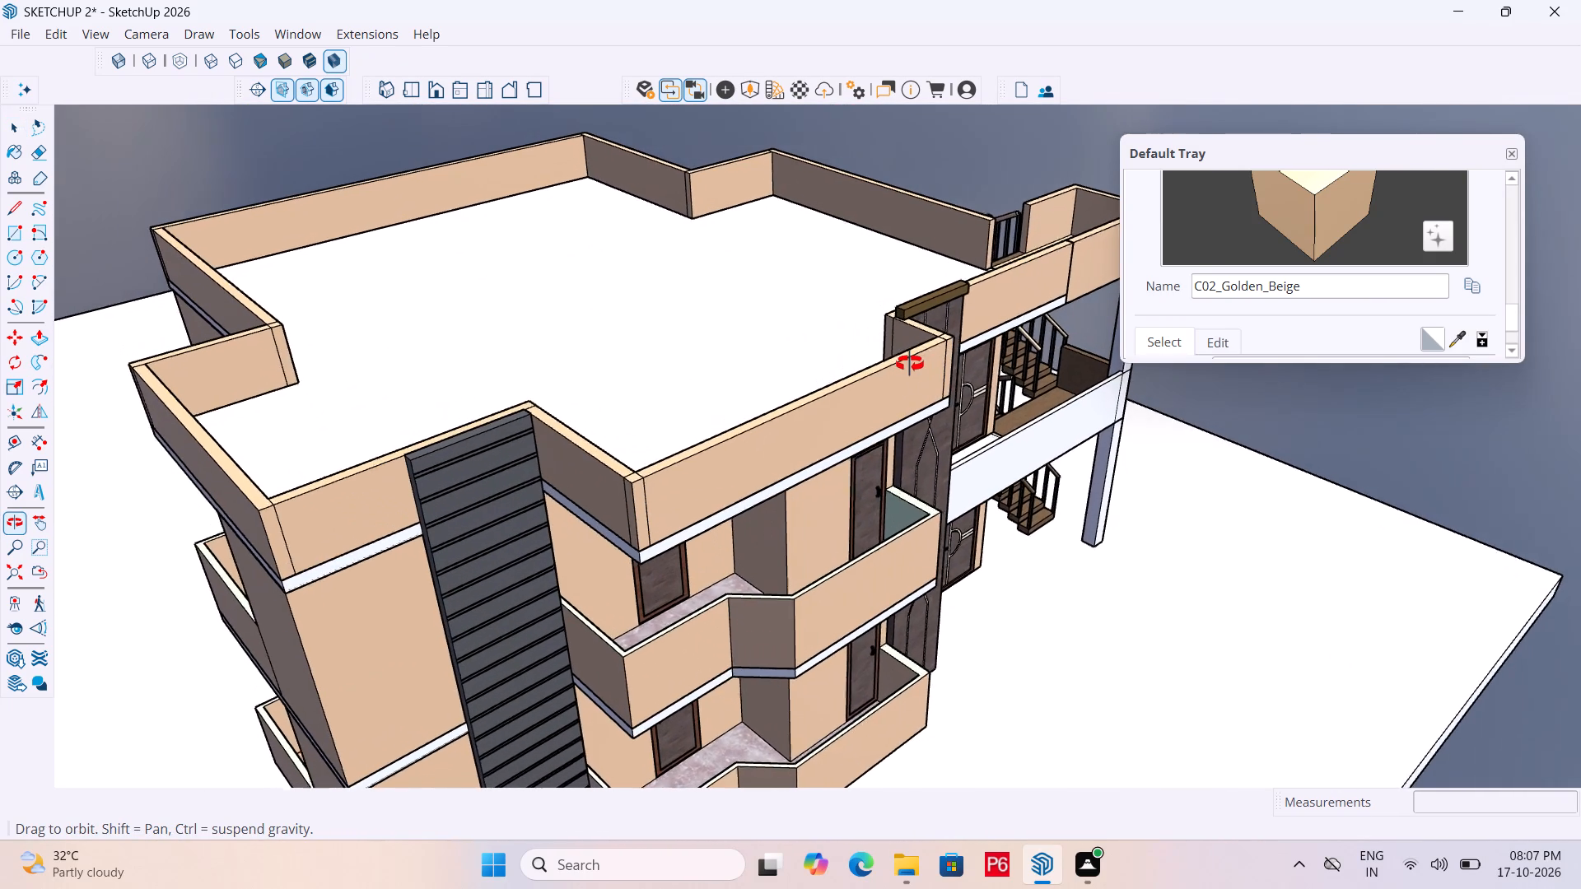
pyautogui.moveTo(910, 364); pyautogui.dragTo(907, 364, button='middle')
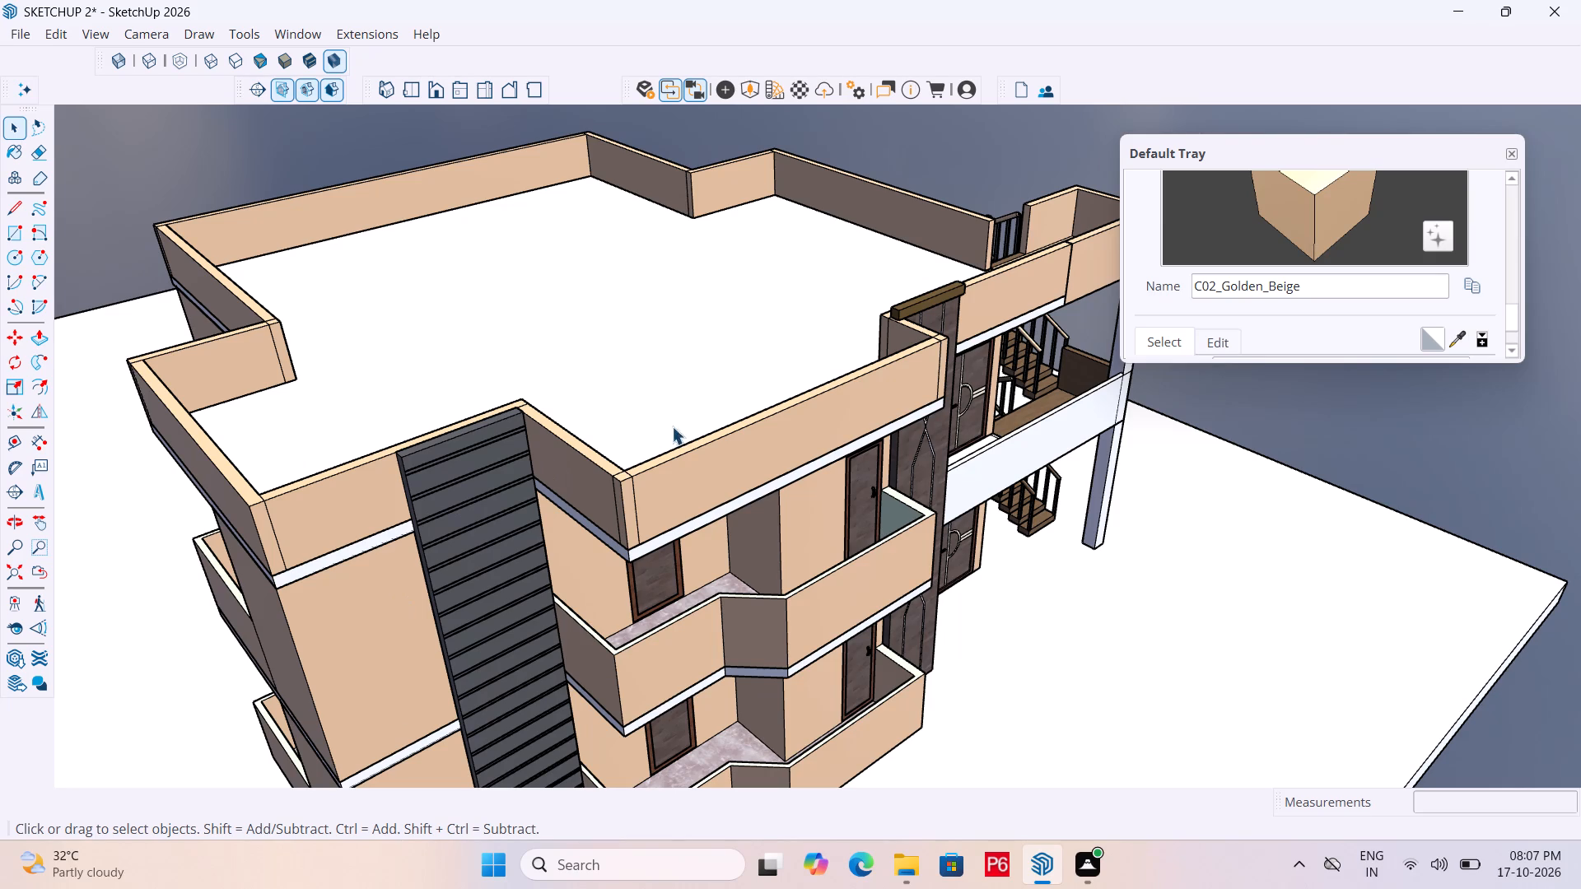
pyautogui.scroll(4, 675, 463)
pyautogui.scroll(-8, 704, 456)
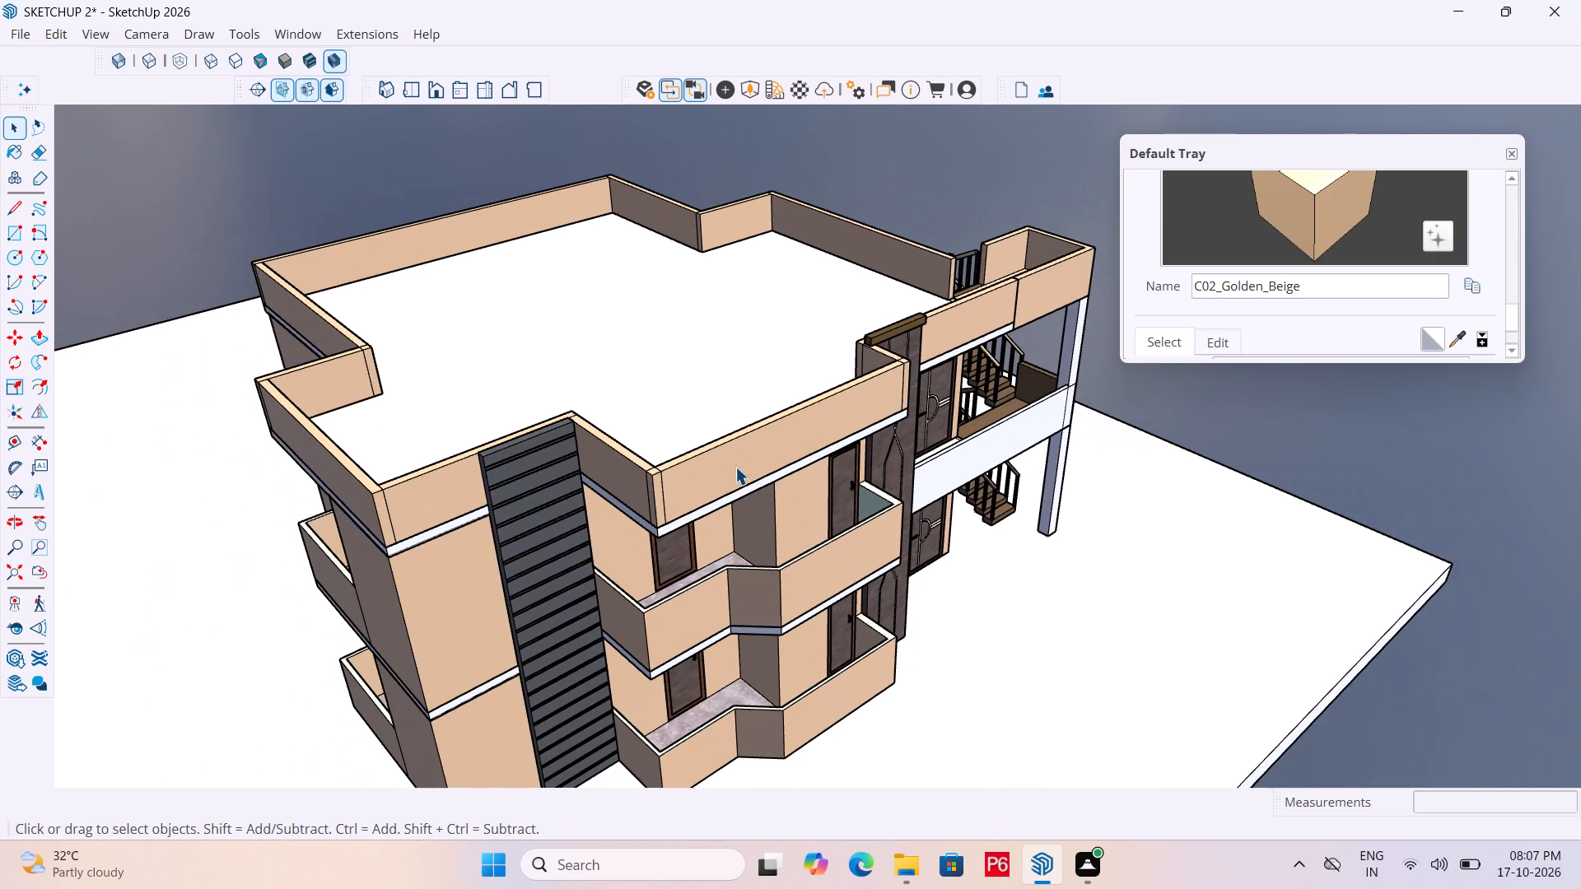
# Save the model with the roof parapet closed for editing.
pyautogui.hotkey('ctrl', 's')
pyautogui.hotkey('ctrl', 's')
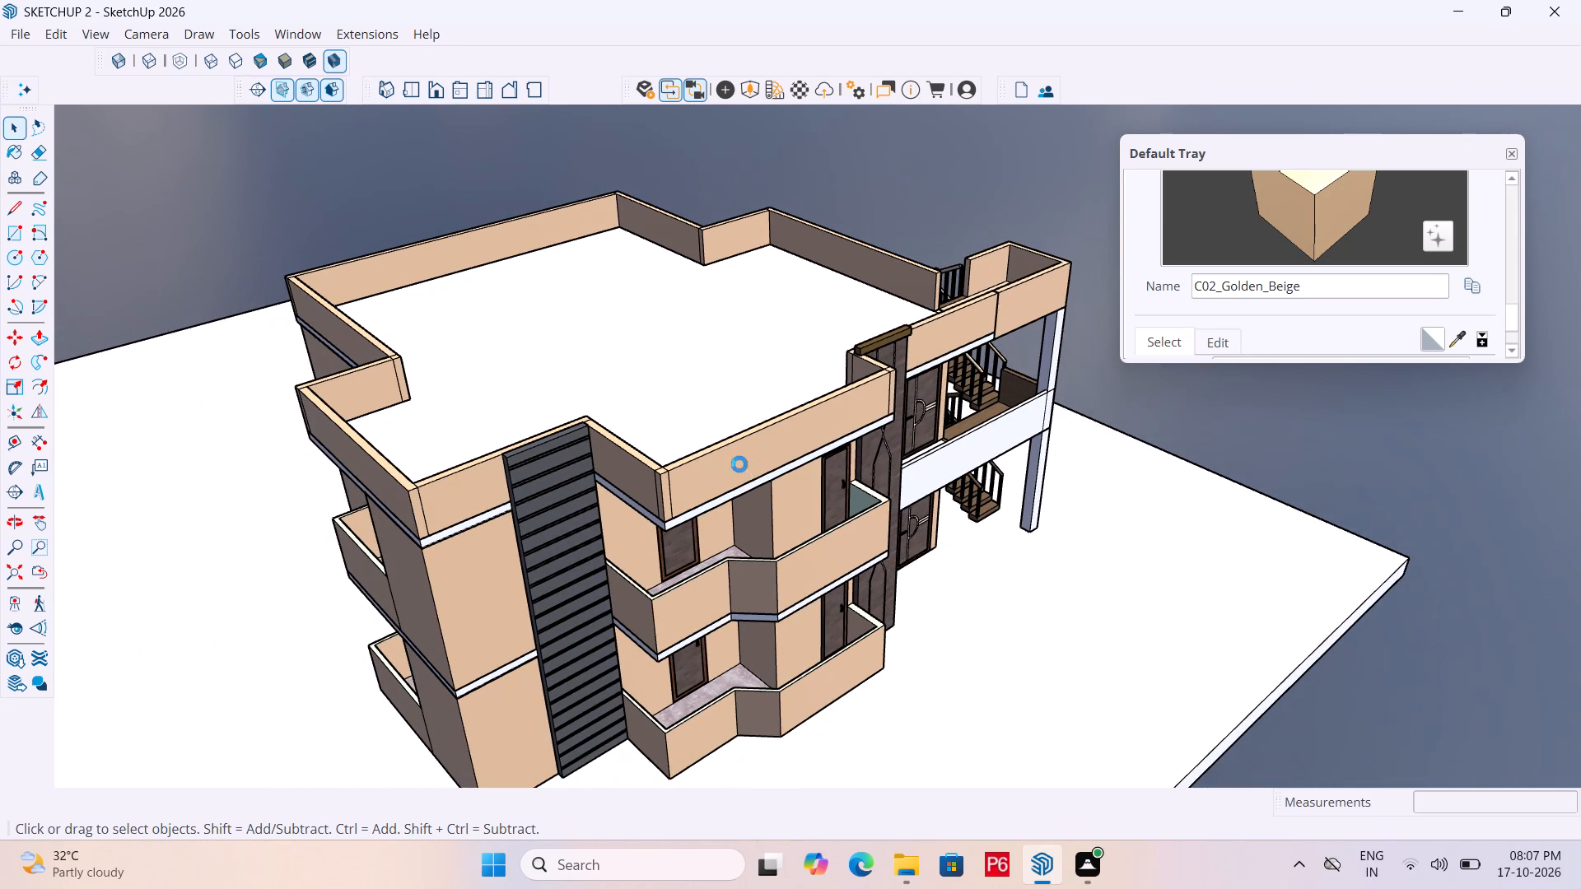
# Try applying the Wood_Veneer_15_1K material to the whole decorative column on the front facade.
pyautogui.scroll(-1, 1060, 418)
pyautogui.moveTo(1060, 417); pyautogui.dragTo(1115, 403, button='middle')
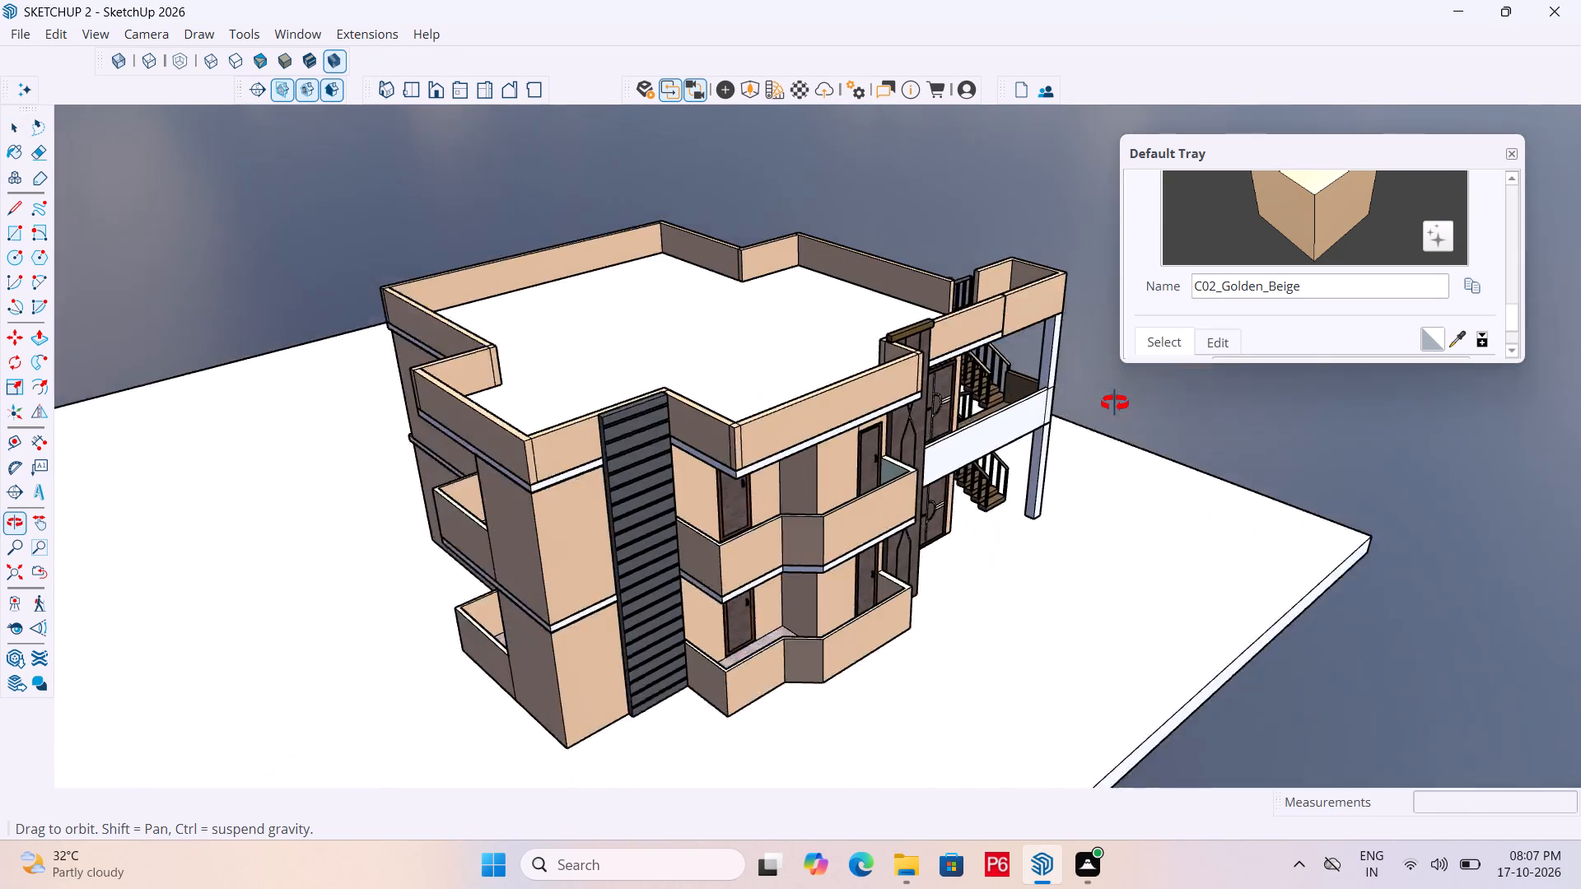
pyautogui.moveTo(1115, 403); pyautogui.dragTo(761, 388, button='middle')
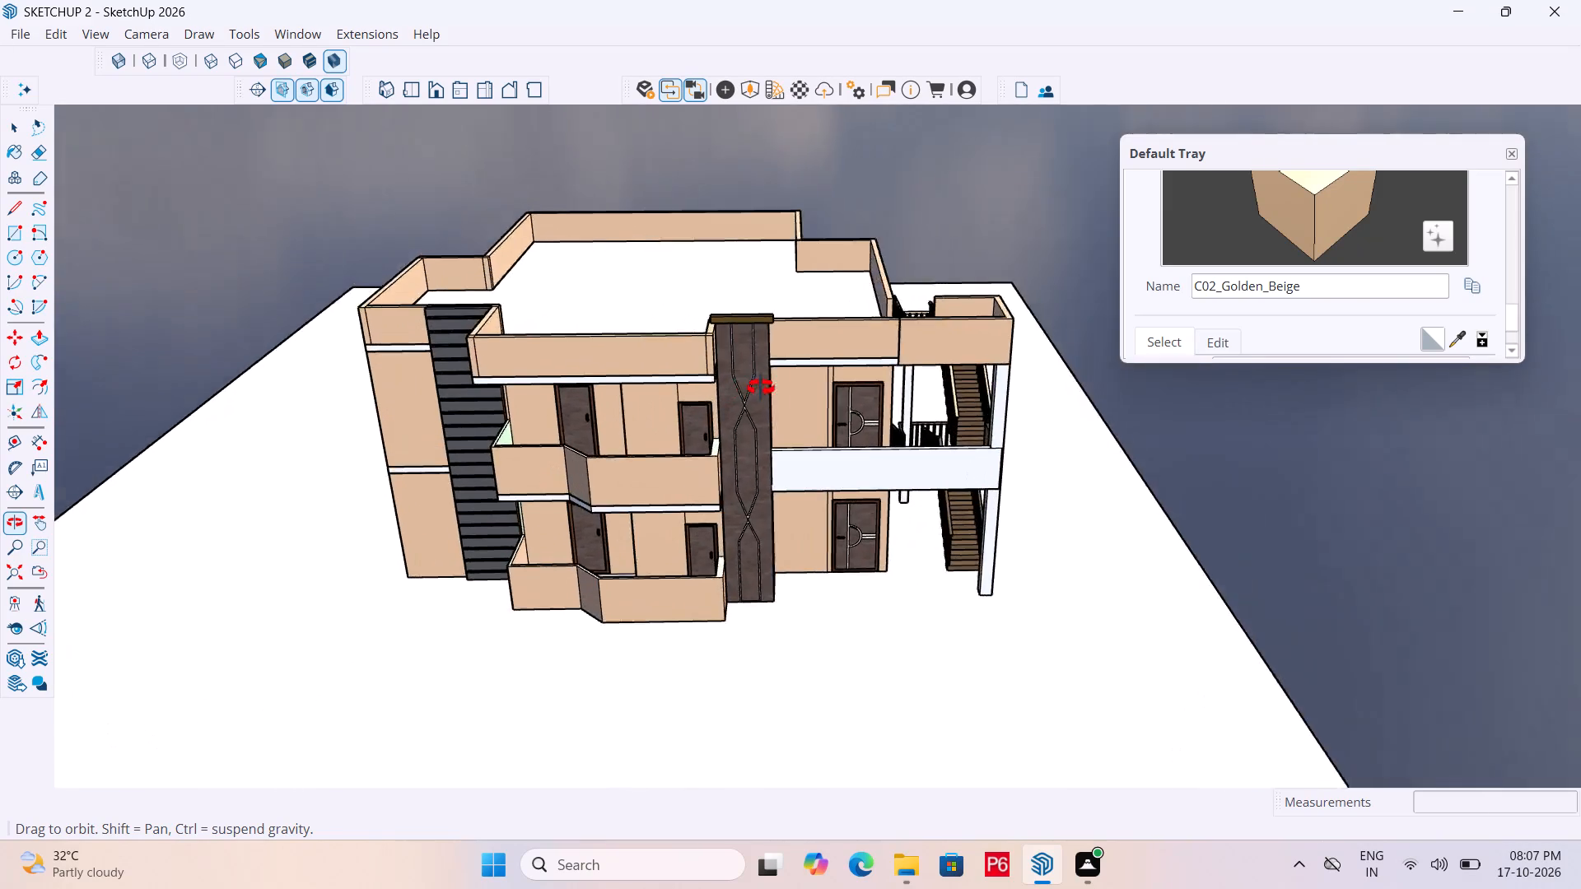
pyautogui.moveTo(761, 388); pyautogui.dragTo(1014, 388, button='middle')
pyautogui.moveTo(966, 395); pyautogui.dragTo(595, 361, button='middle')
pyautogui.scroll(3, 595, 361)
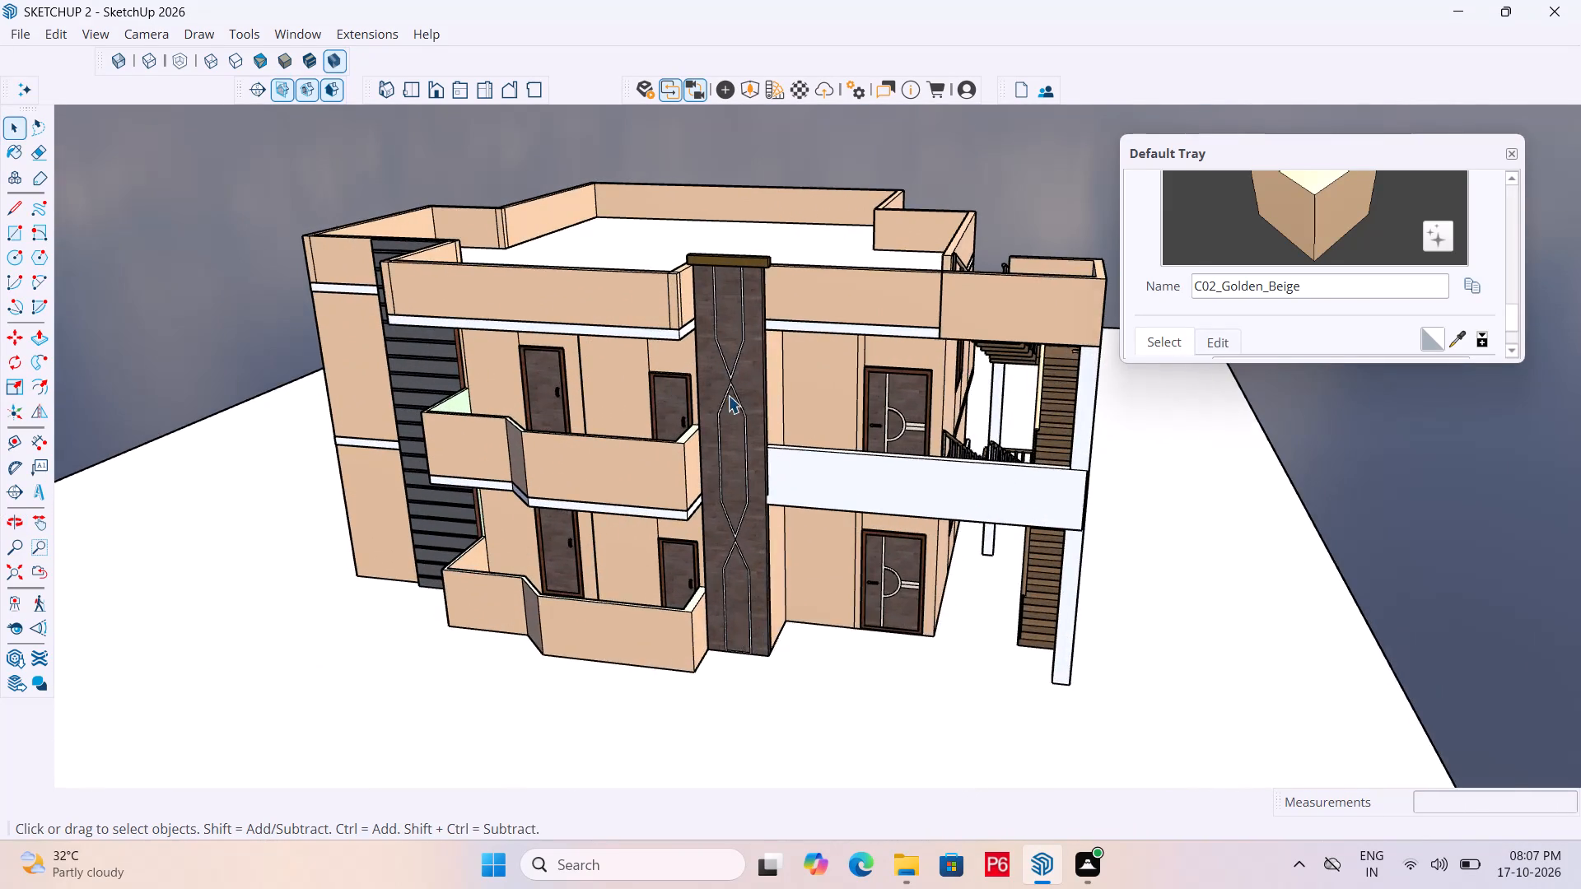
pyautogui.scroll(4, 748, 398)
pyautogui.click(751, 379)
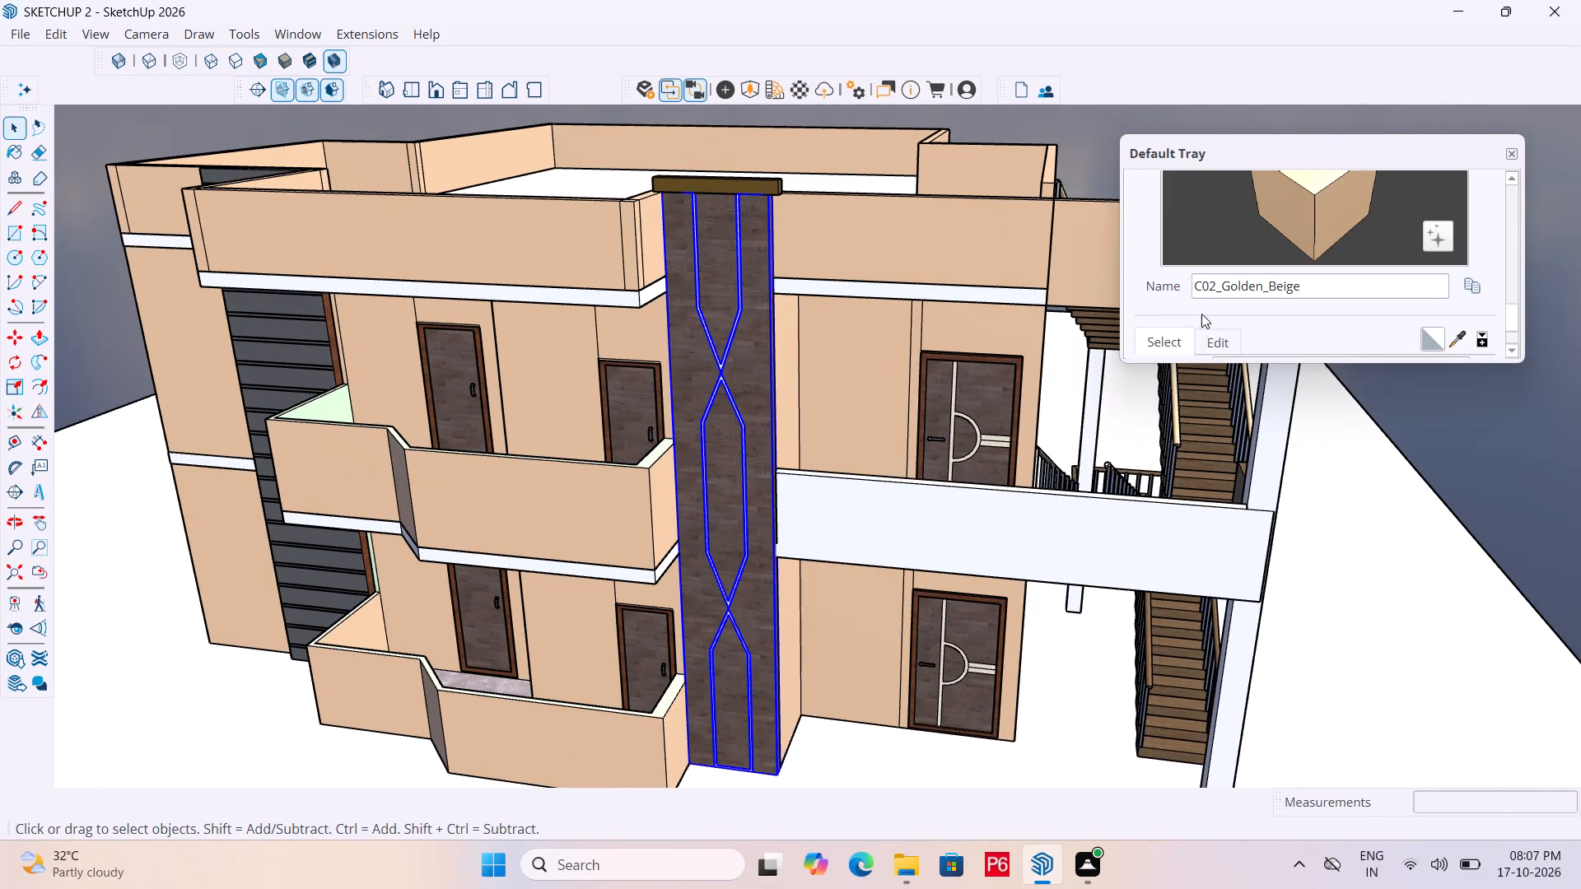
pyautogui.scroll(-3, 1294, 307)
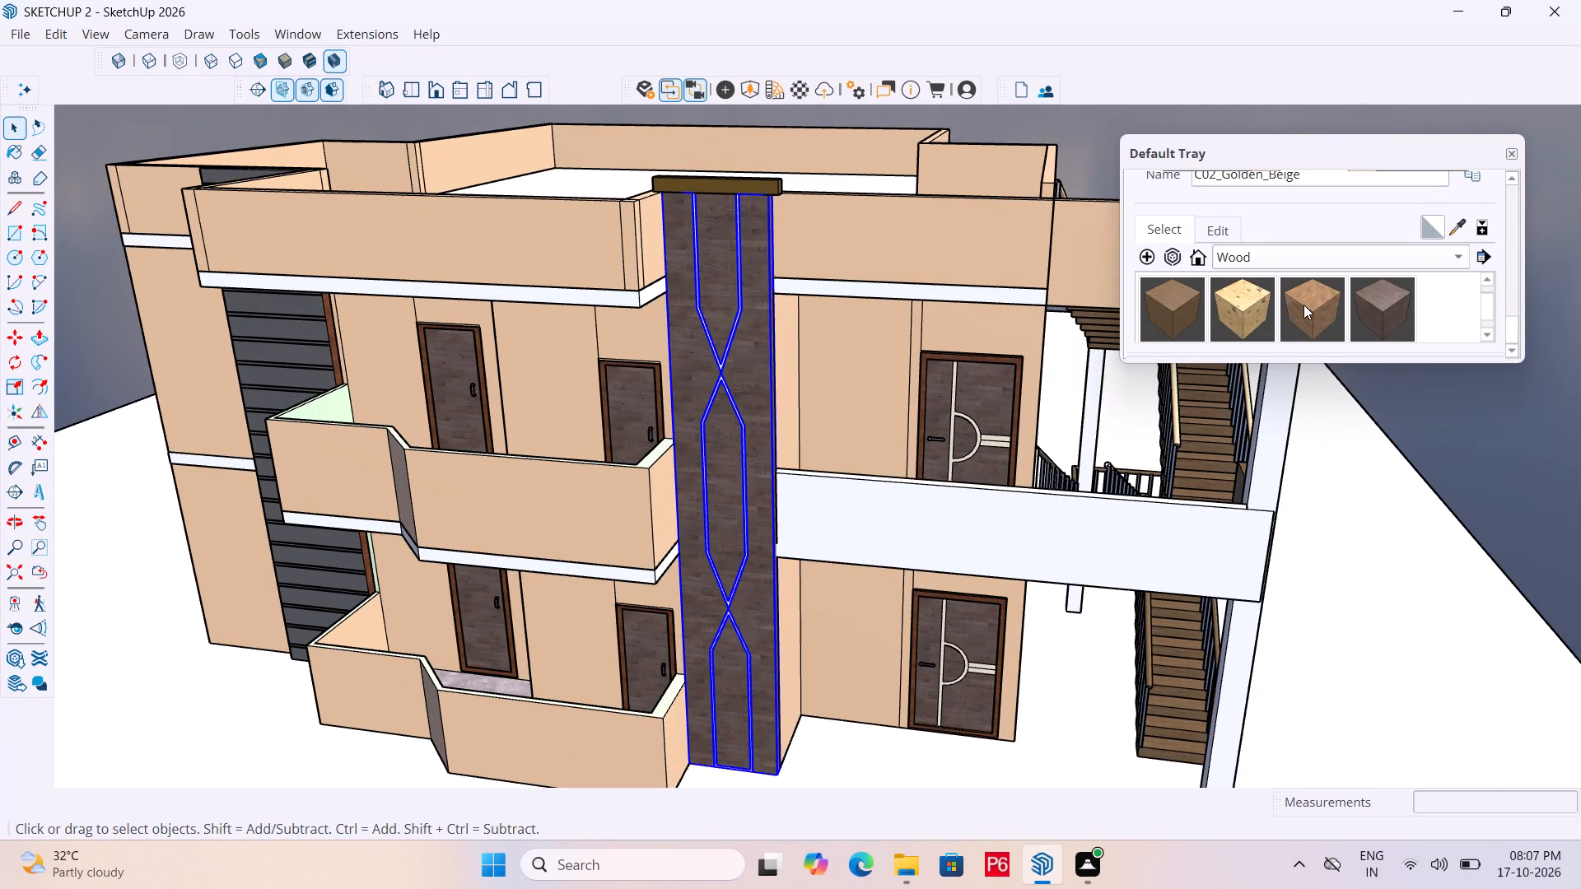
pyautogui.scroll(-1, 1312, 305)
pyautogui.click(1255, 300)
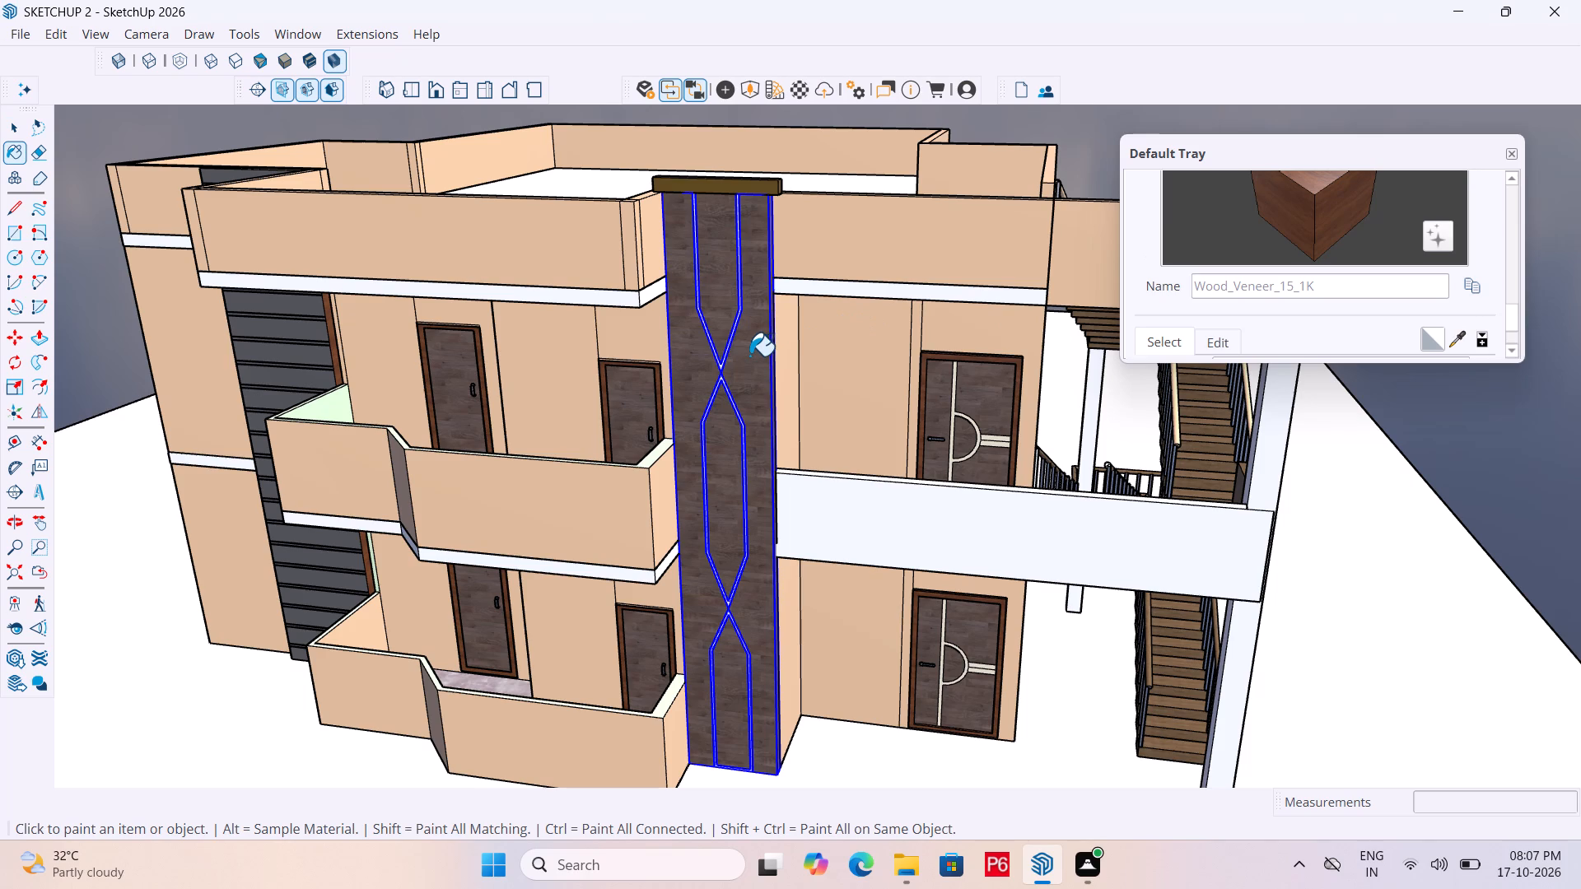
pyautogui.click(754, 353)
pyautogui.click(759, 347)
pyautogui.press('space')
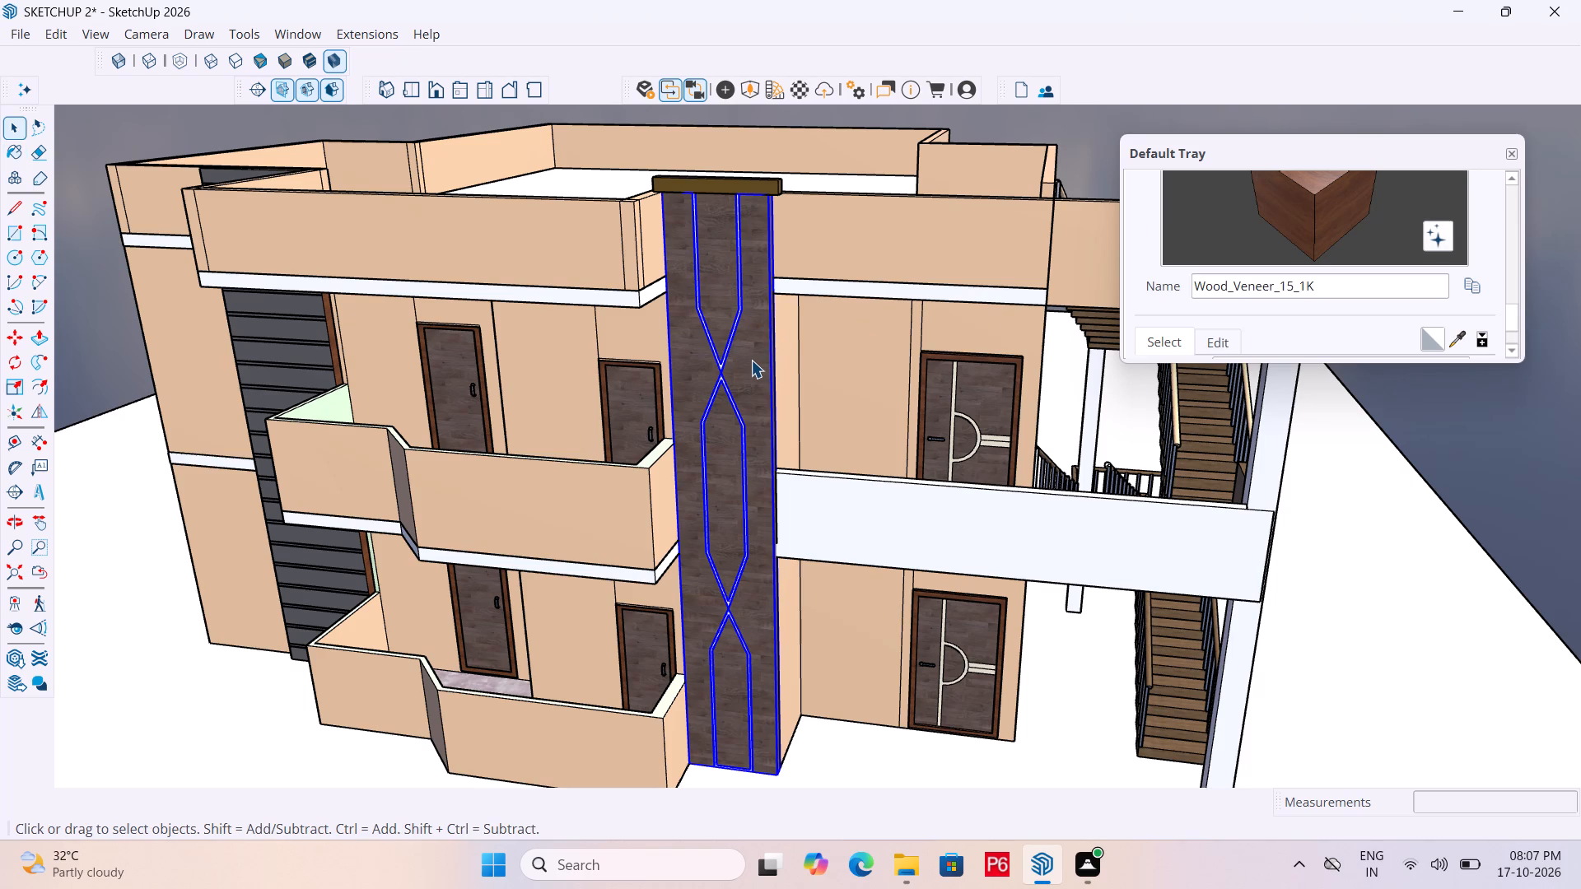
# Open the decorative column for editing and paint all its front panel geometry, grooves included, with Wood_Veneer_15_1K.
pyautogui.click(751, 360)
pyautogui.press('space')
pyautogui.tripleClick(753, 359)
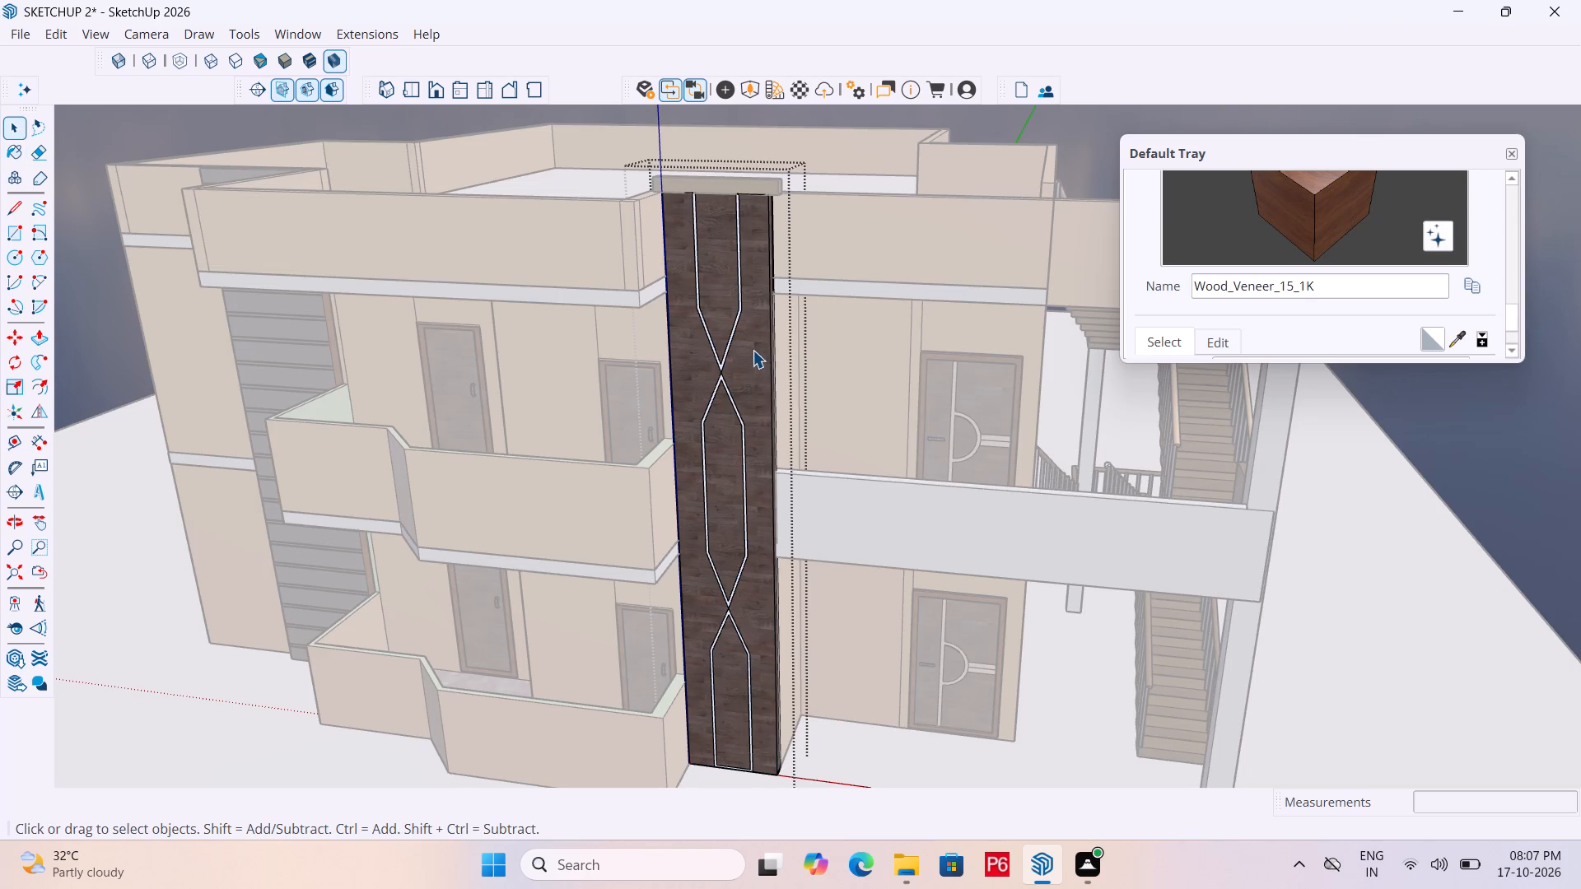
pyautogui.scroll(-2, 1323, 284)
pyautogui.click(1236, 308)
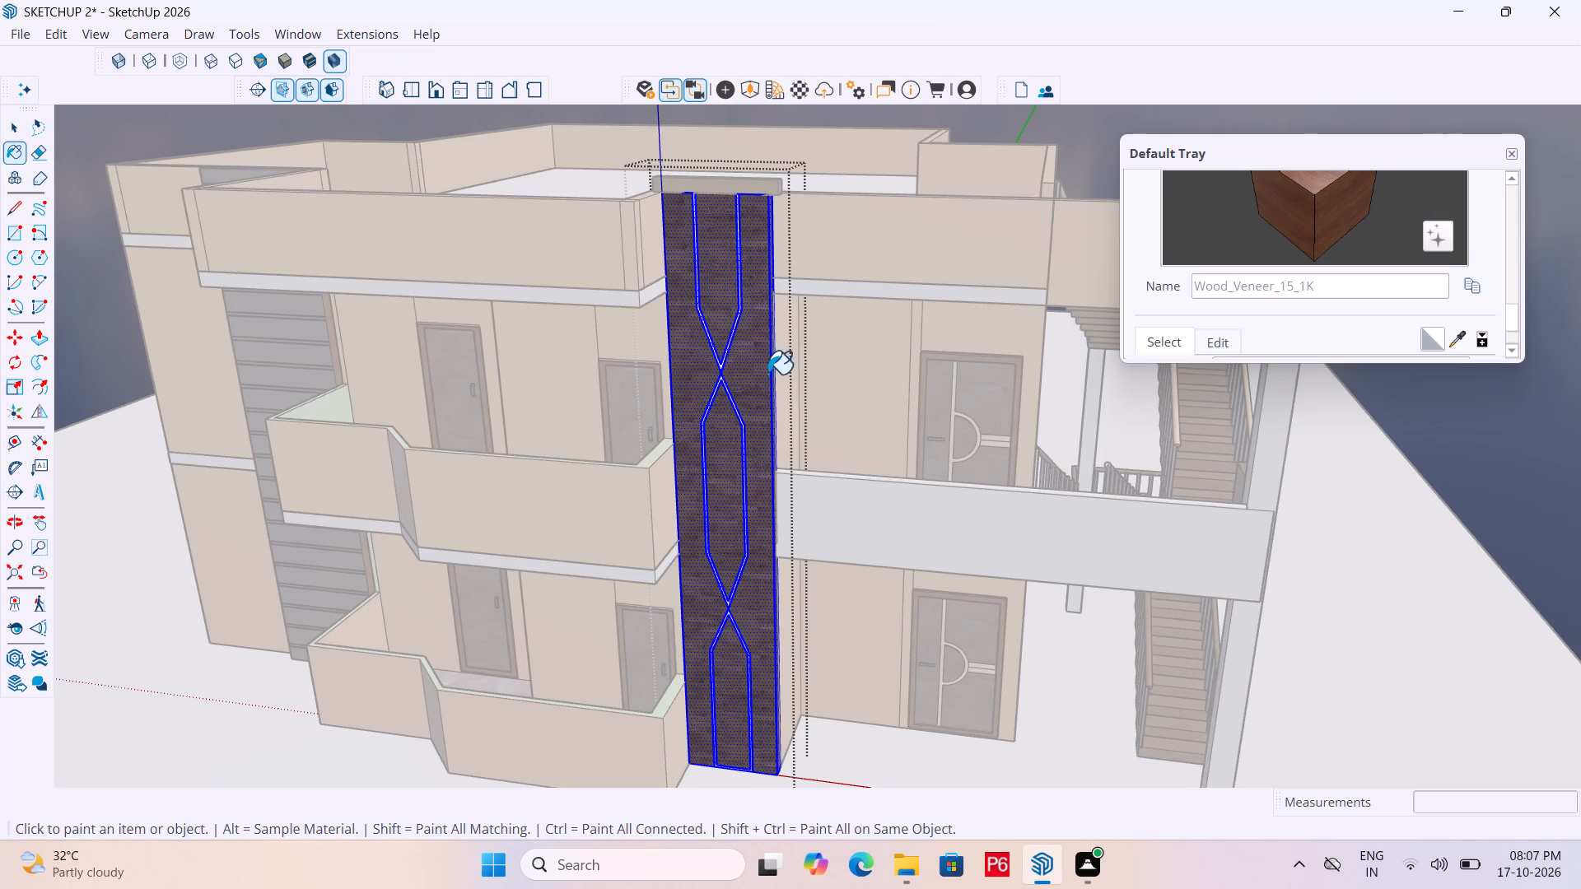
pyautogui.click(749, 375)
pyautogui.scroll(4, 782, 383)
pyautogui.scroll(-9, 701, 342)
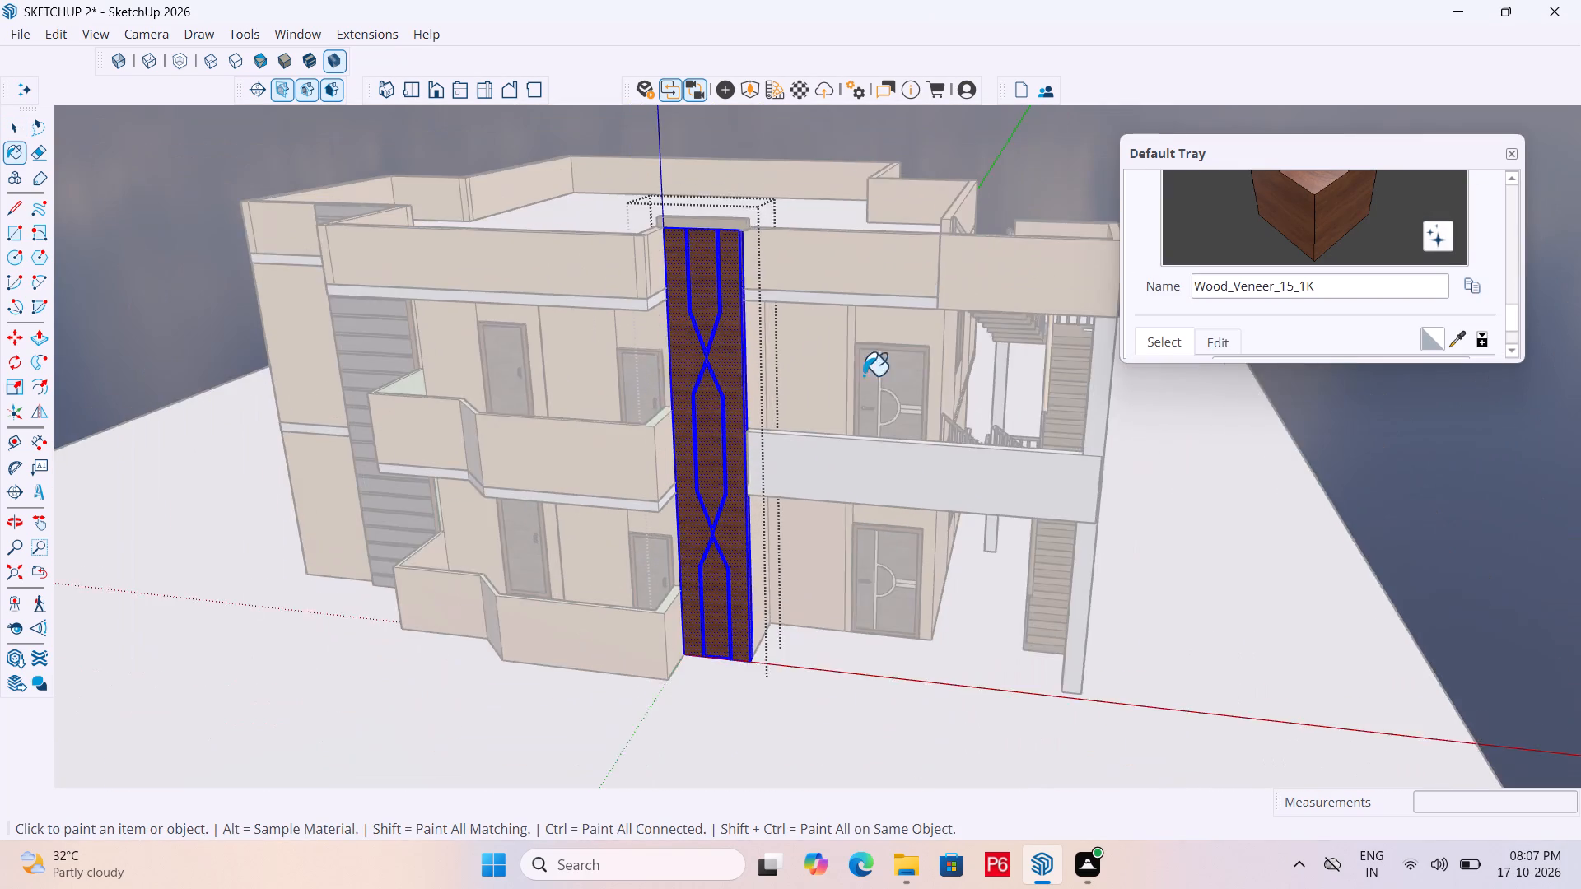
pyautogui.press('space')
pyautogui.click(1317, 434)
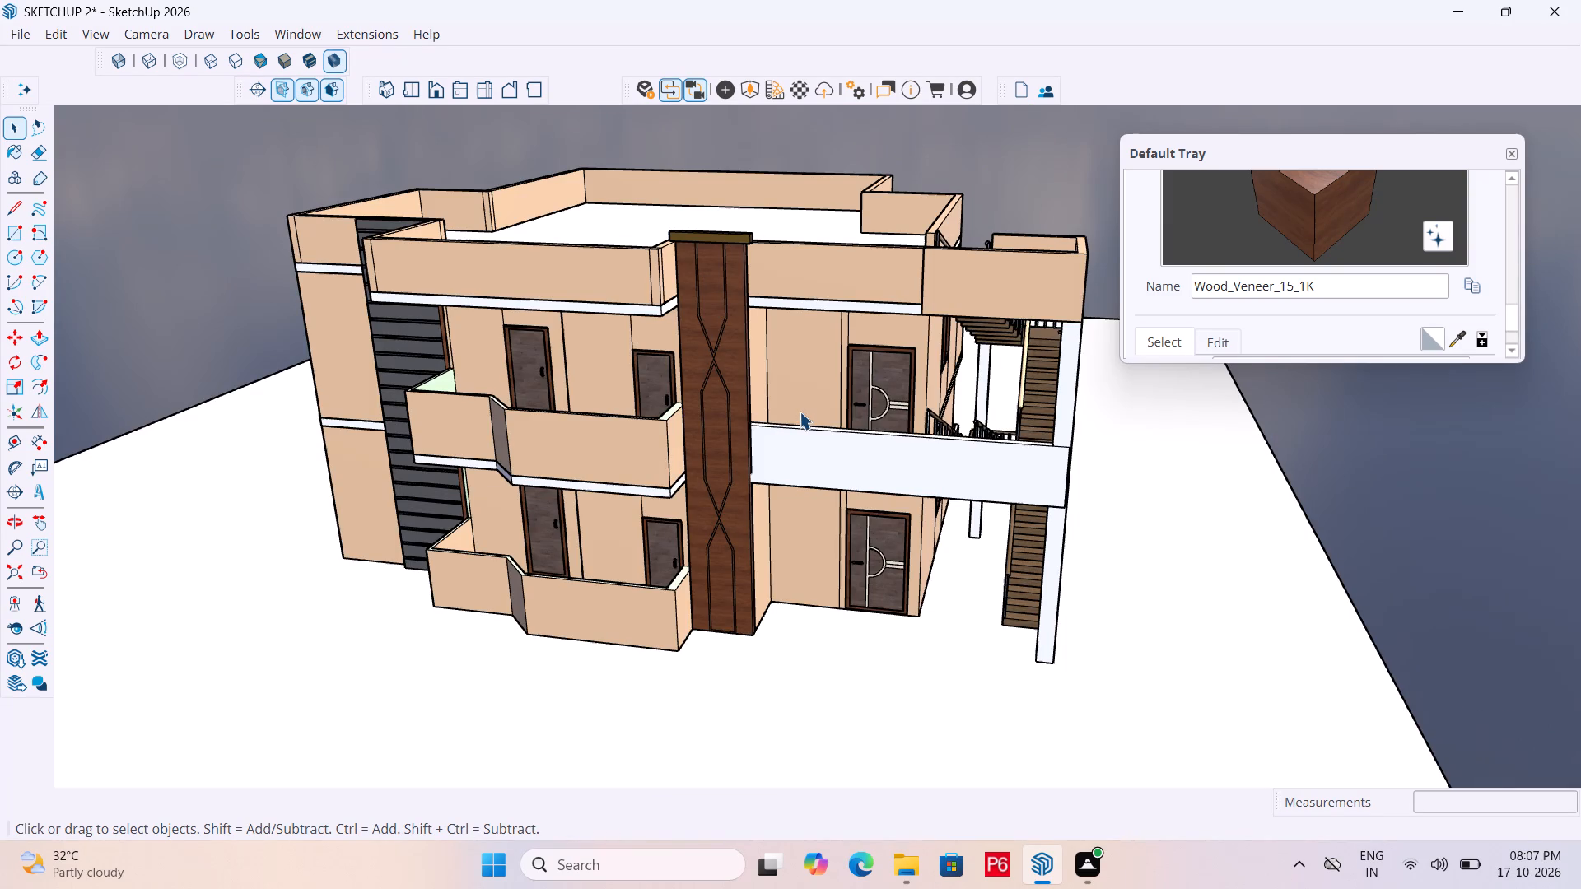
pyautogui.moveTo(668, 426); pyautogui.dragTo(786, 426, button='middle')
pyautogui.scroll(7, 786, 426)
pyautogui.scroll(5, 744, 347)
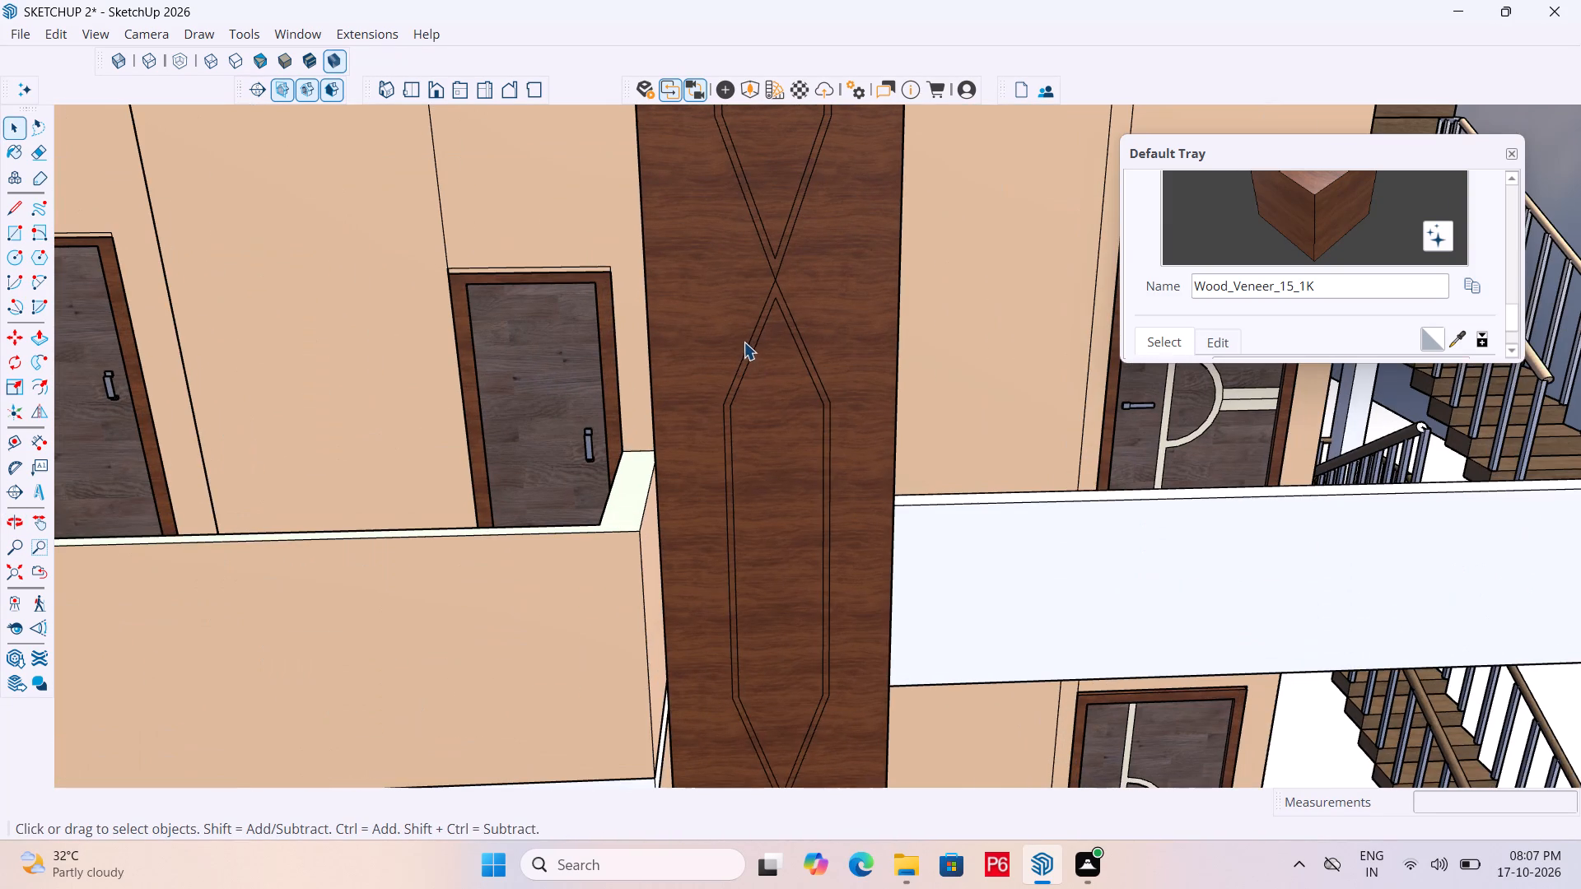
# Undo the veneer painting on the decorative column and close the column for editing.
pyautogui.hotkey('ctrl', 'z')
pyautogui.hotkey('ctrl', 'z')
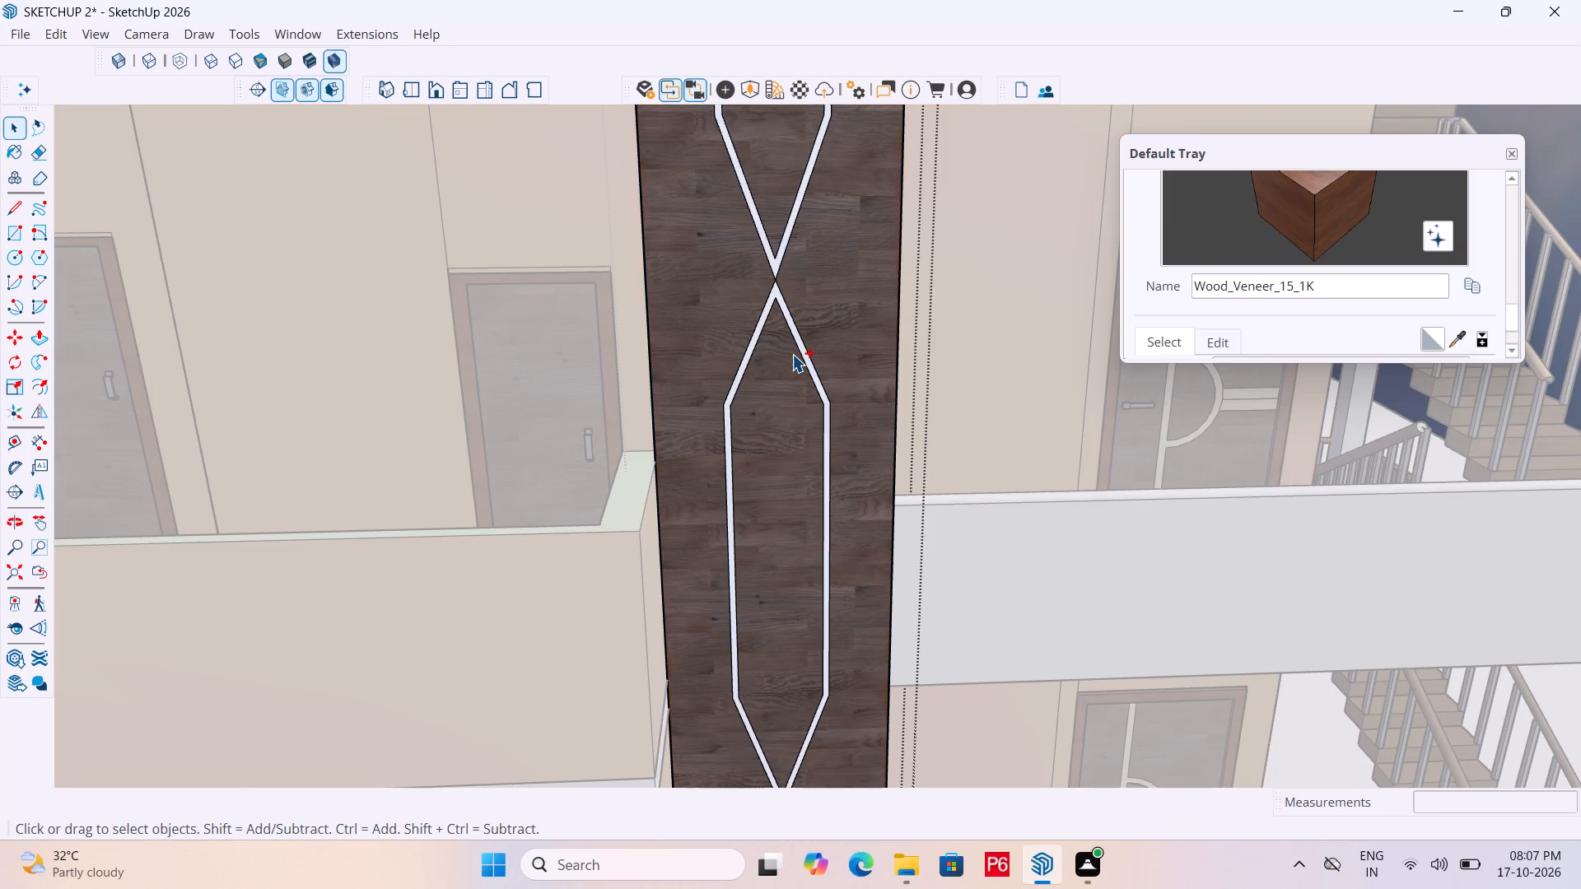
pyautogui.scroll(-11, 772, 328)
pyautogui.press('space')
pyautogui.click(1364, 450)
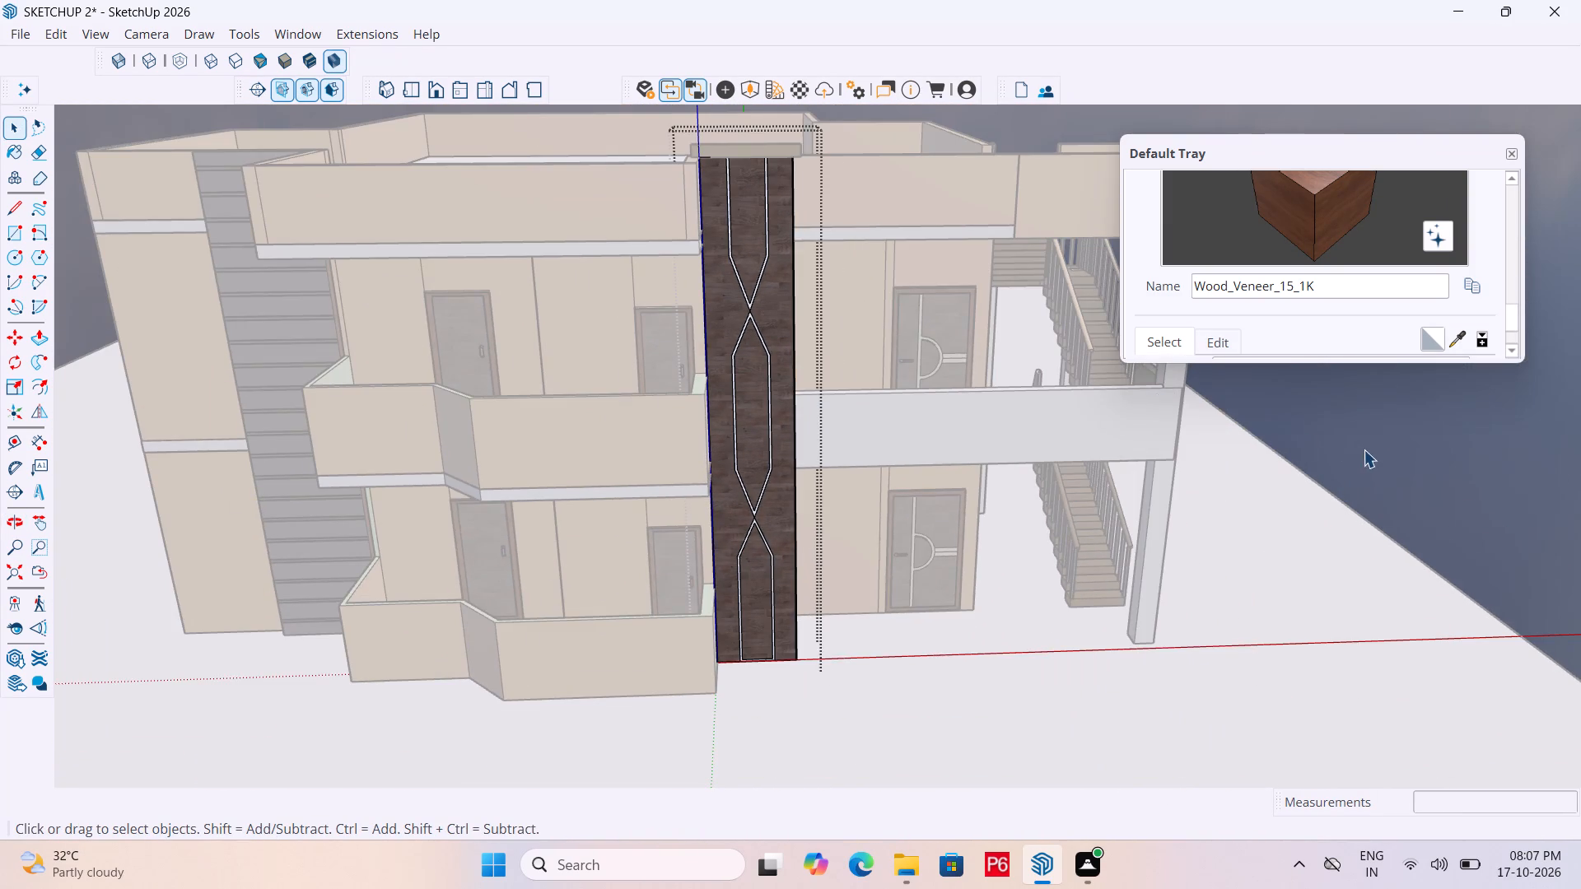
# Save the model.
pyautogui.hotkey('ctrl', 's')
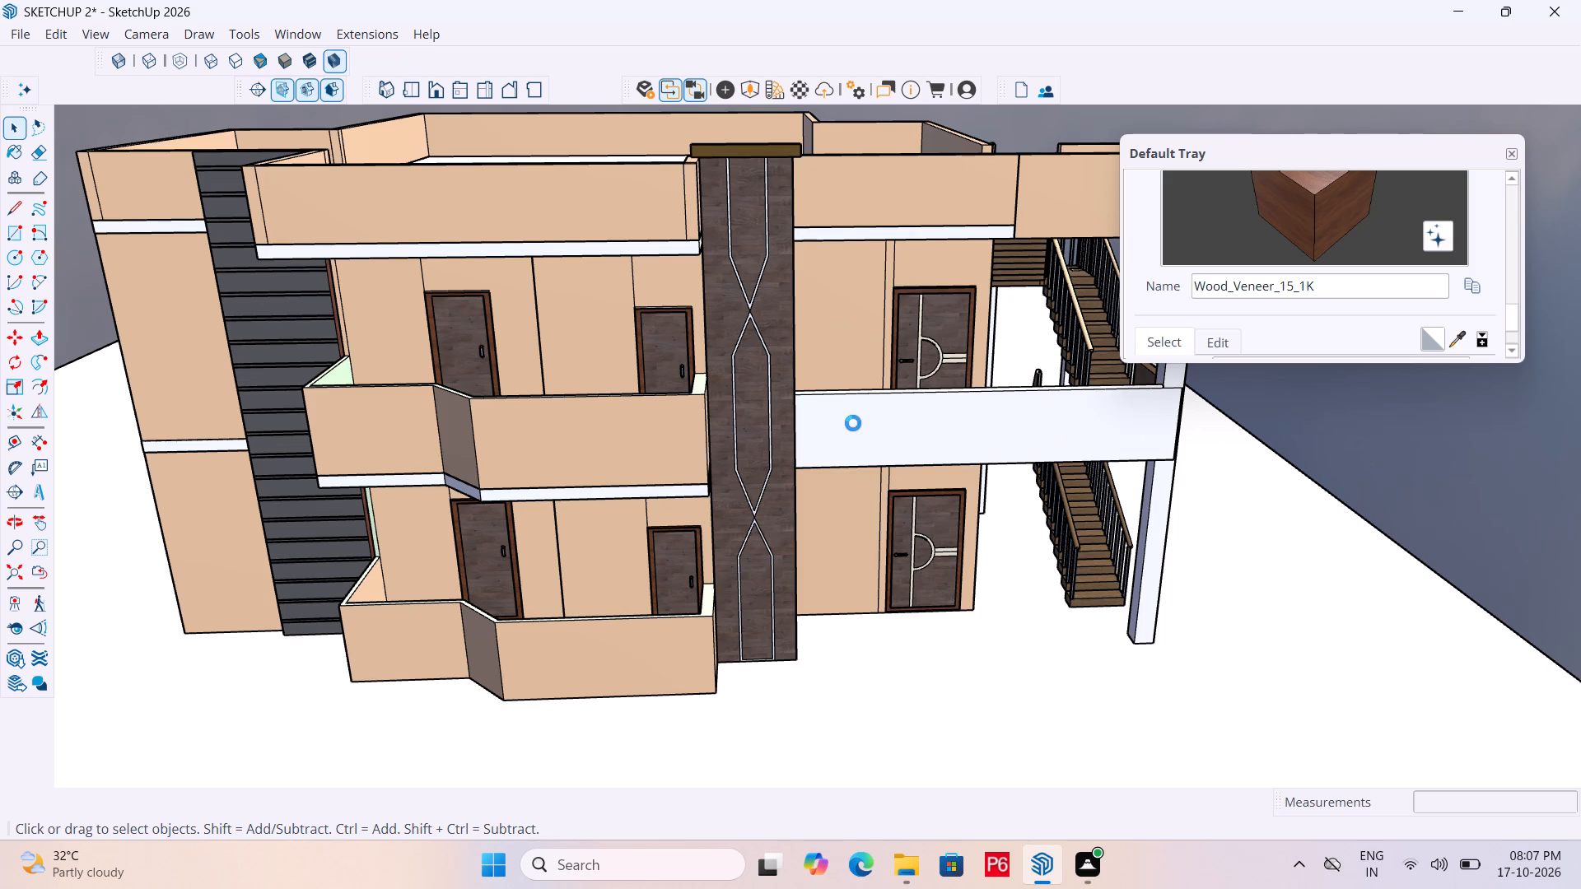
pyautogui.hotkey('ctrl', 's')
# Examine the decorative column, the front balconies and the roof parapet corners around the louvred strip.
pyautogui.scroll(-5, 870, 426)
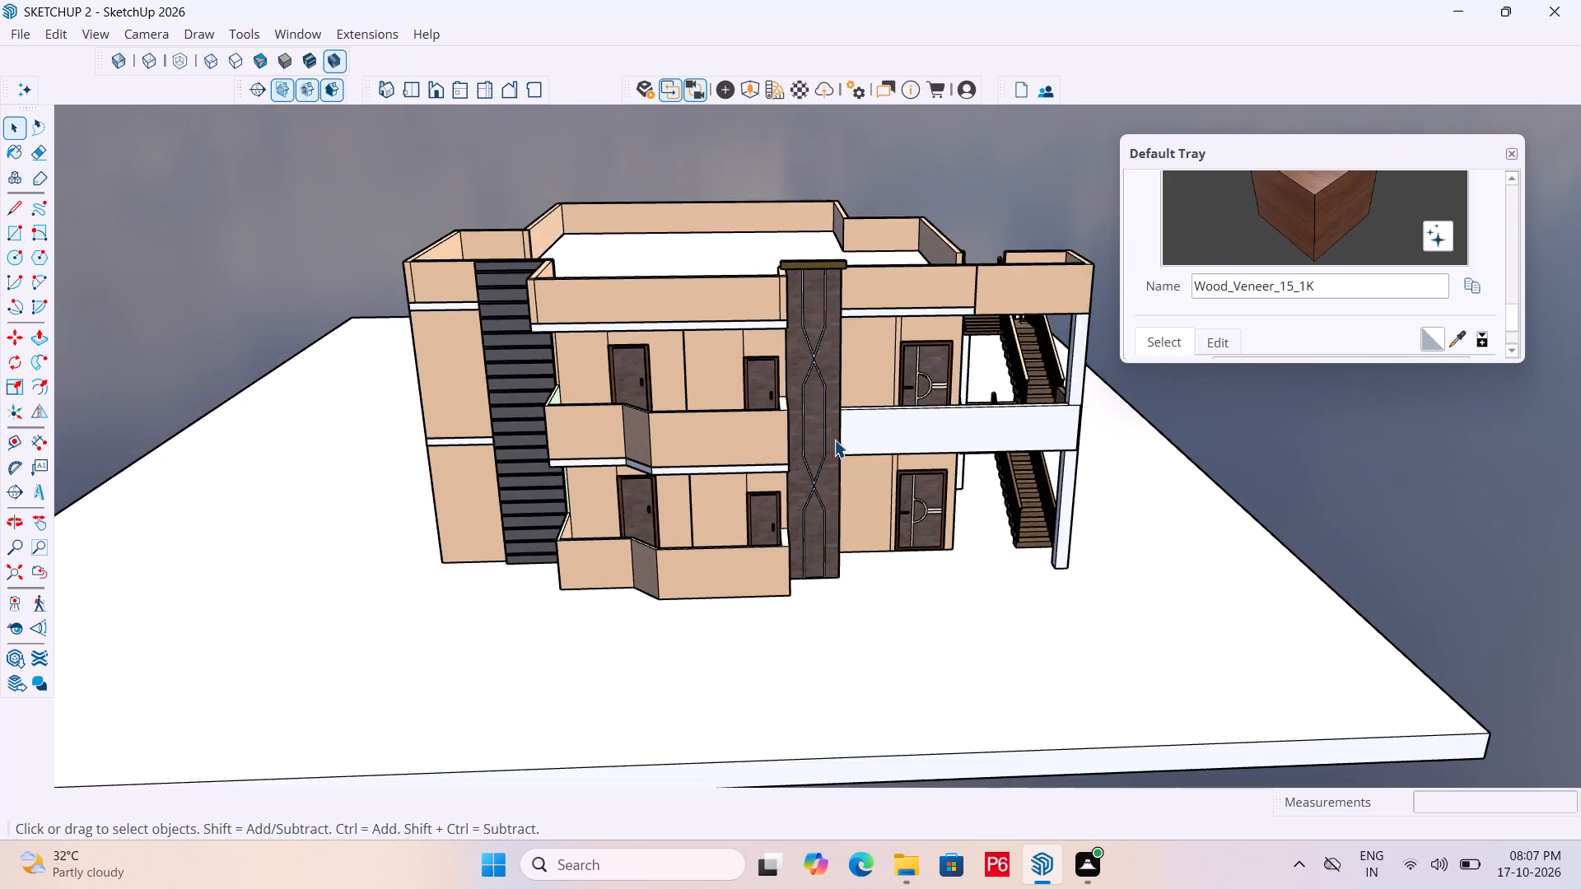
pyautogui.moveTo(657, 403); pyautogui.dragTo(612, 407, button='middle')
pyautogui.scroll(9, 827, 398)
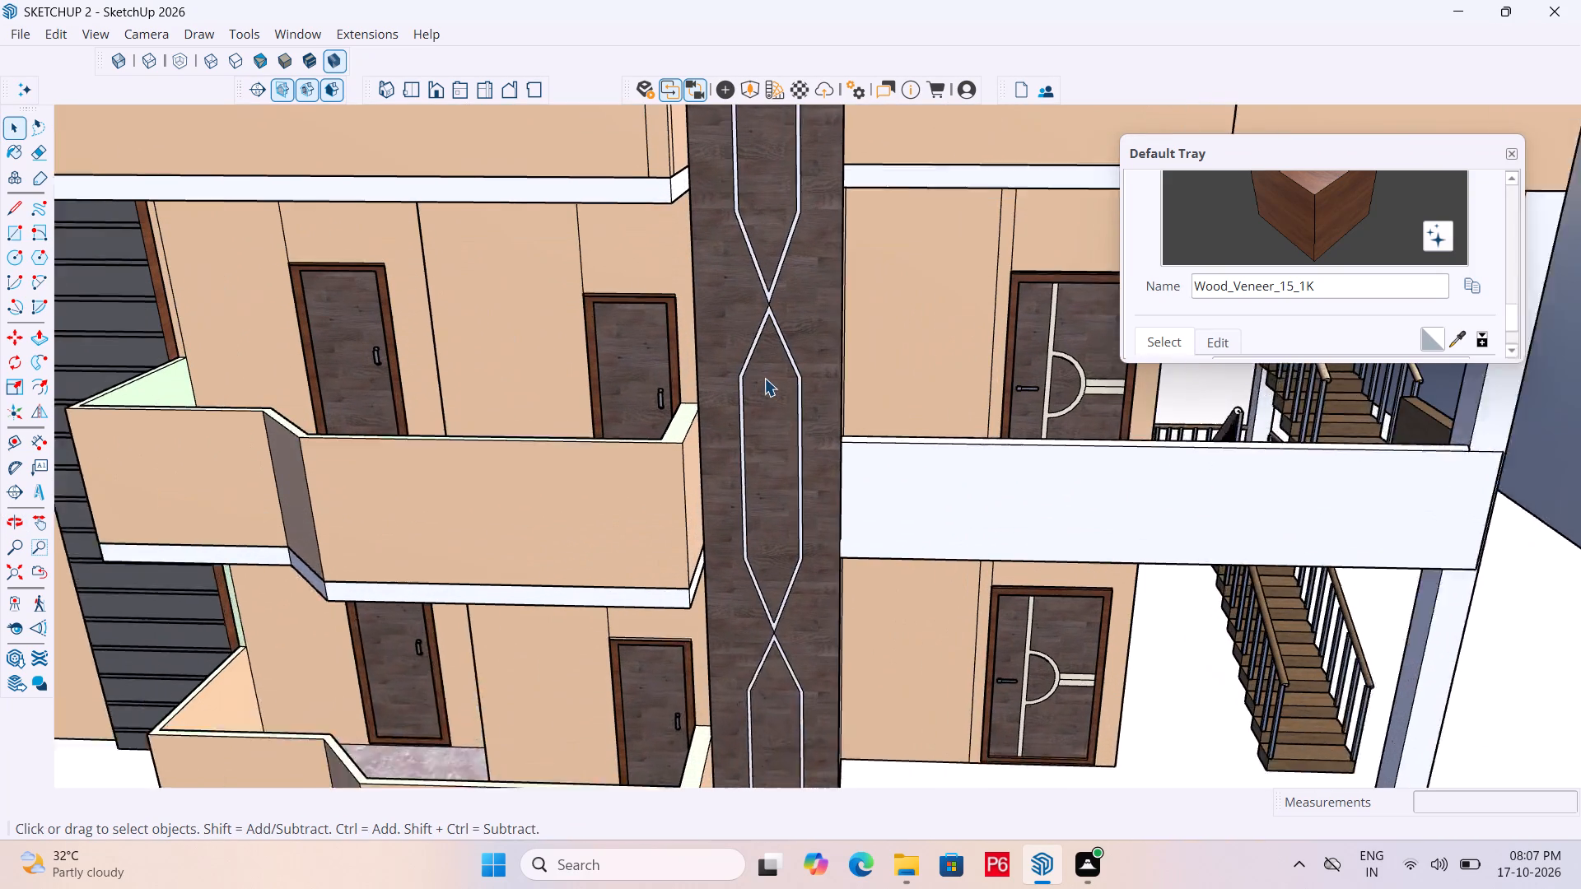
pyautogui.scroll(1, 764, 378)
pyautogui.scroll(3, 768, 462)
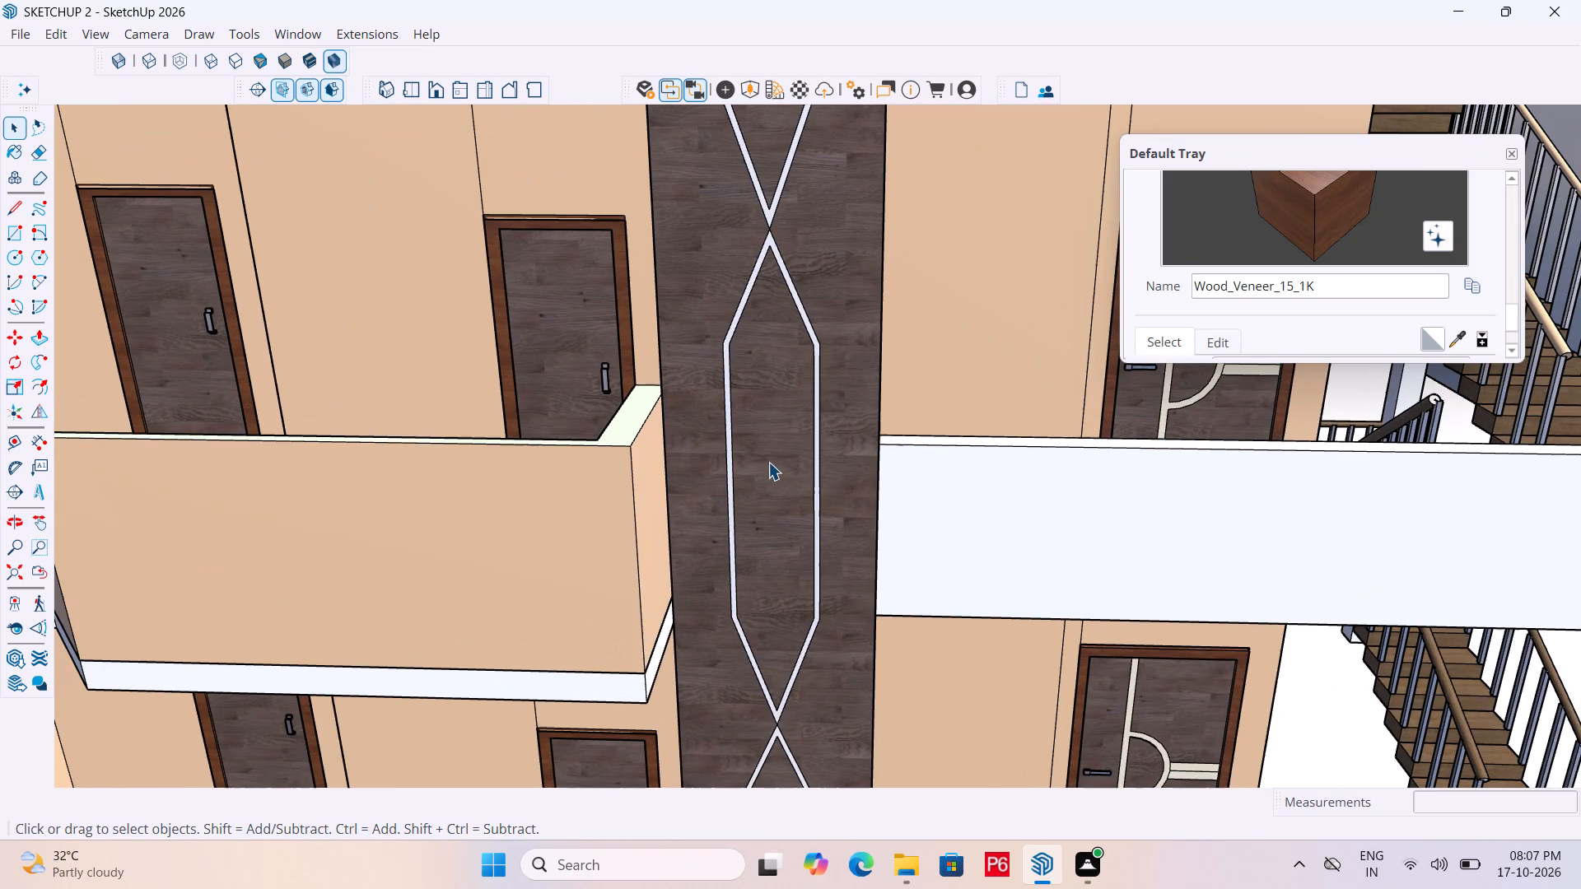
pyautogui.scroll(-4, 777, 462)
pyautogui.scroll(-6, 841, 480)
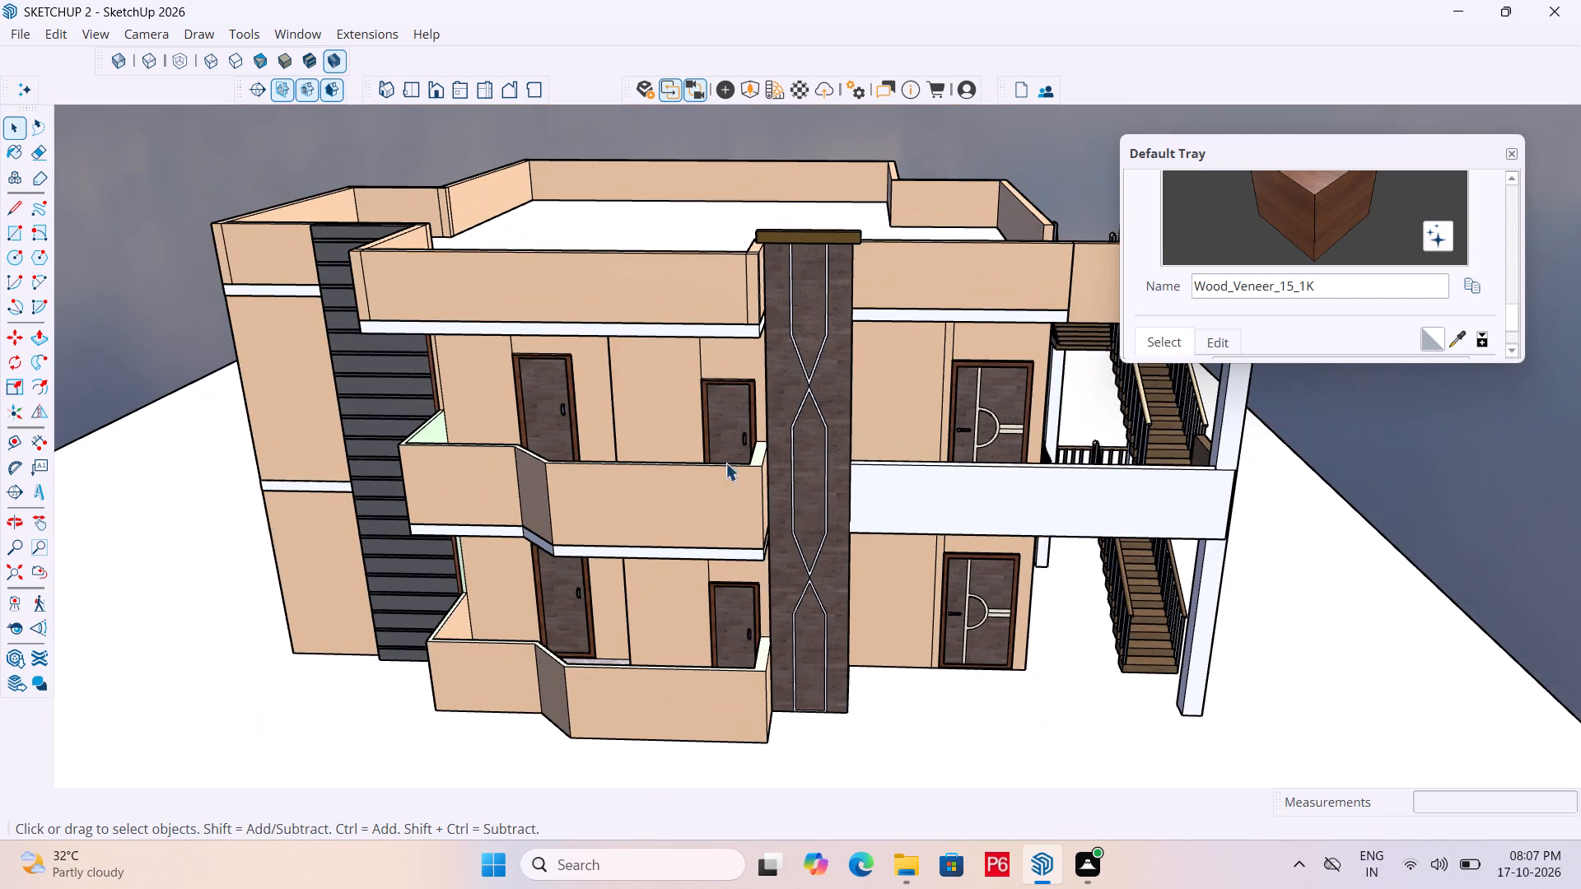
pyautogui.moveTo(802, 434); pyautogui.dragTo(773, 513, button='middle')
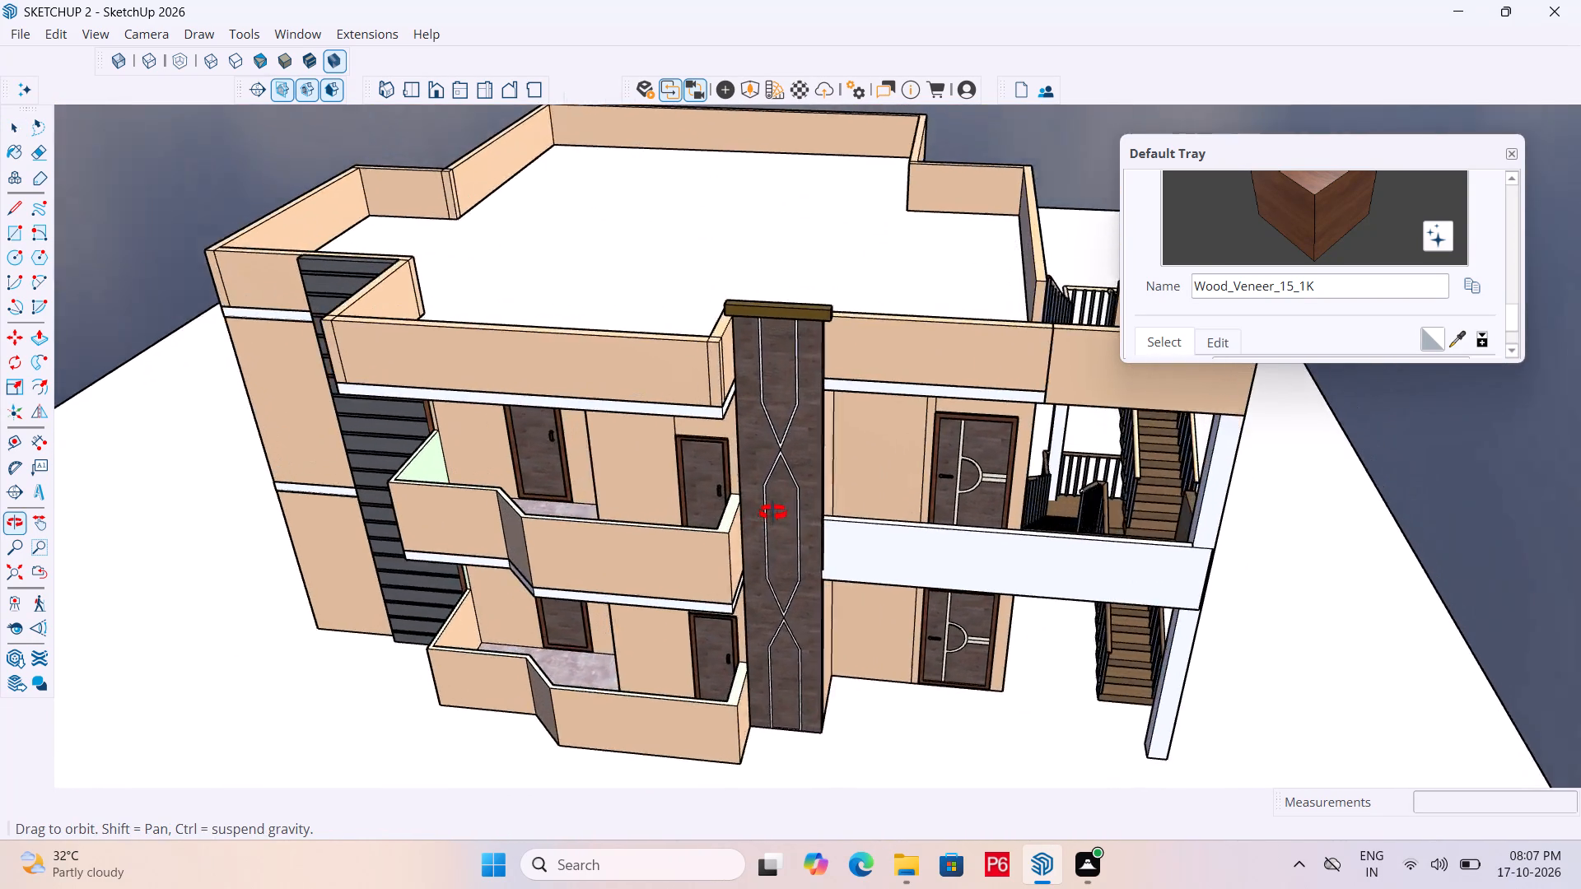
pyautogui.moveTo(773, 513); pyautogui.dragTo(801, 526, button='middle')
pyautogui.scroll(5, 763, 534)
pyautogui.scroll(-5, 816, 519)
pyautogui.moveTo(974, 546); pyautogui.dragTo(972, 542, button='middle')
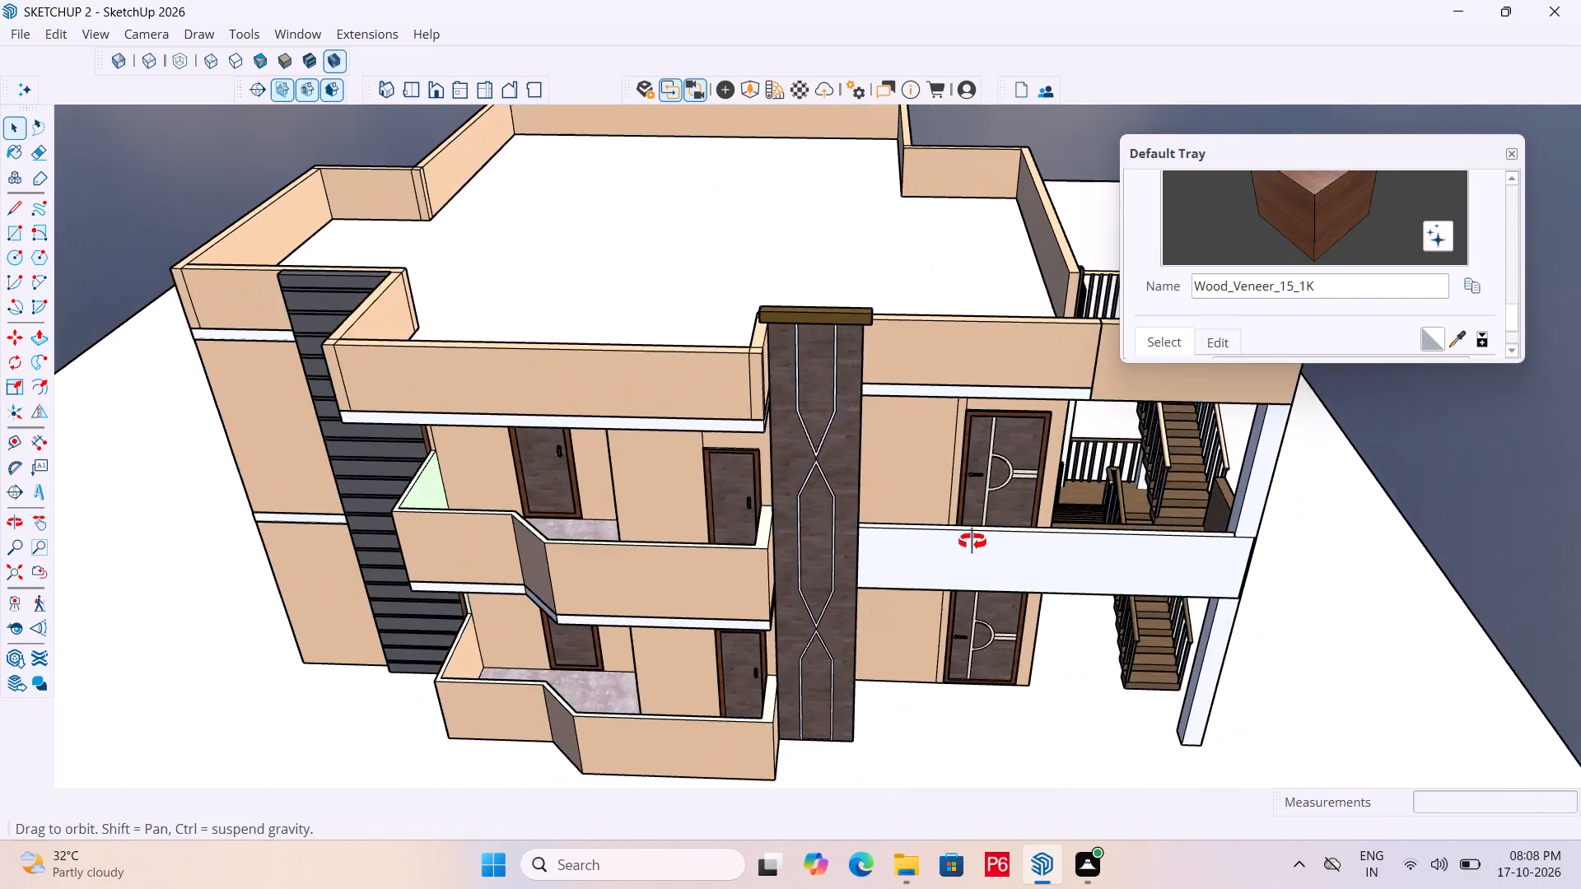
pyautogui.moveTo(972, 542); pyautogui.dragTo(1061, 493, button='middle')
pyautogui.moveTo(541, 491); pyautogui.dragTo(802, 544, button='middle')
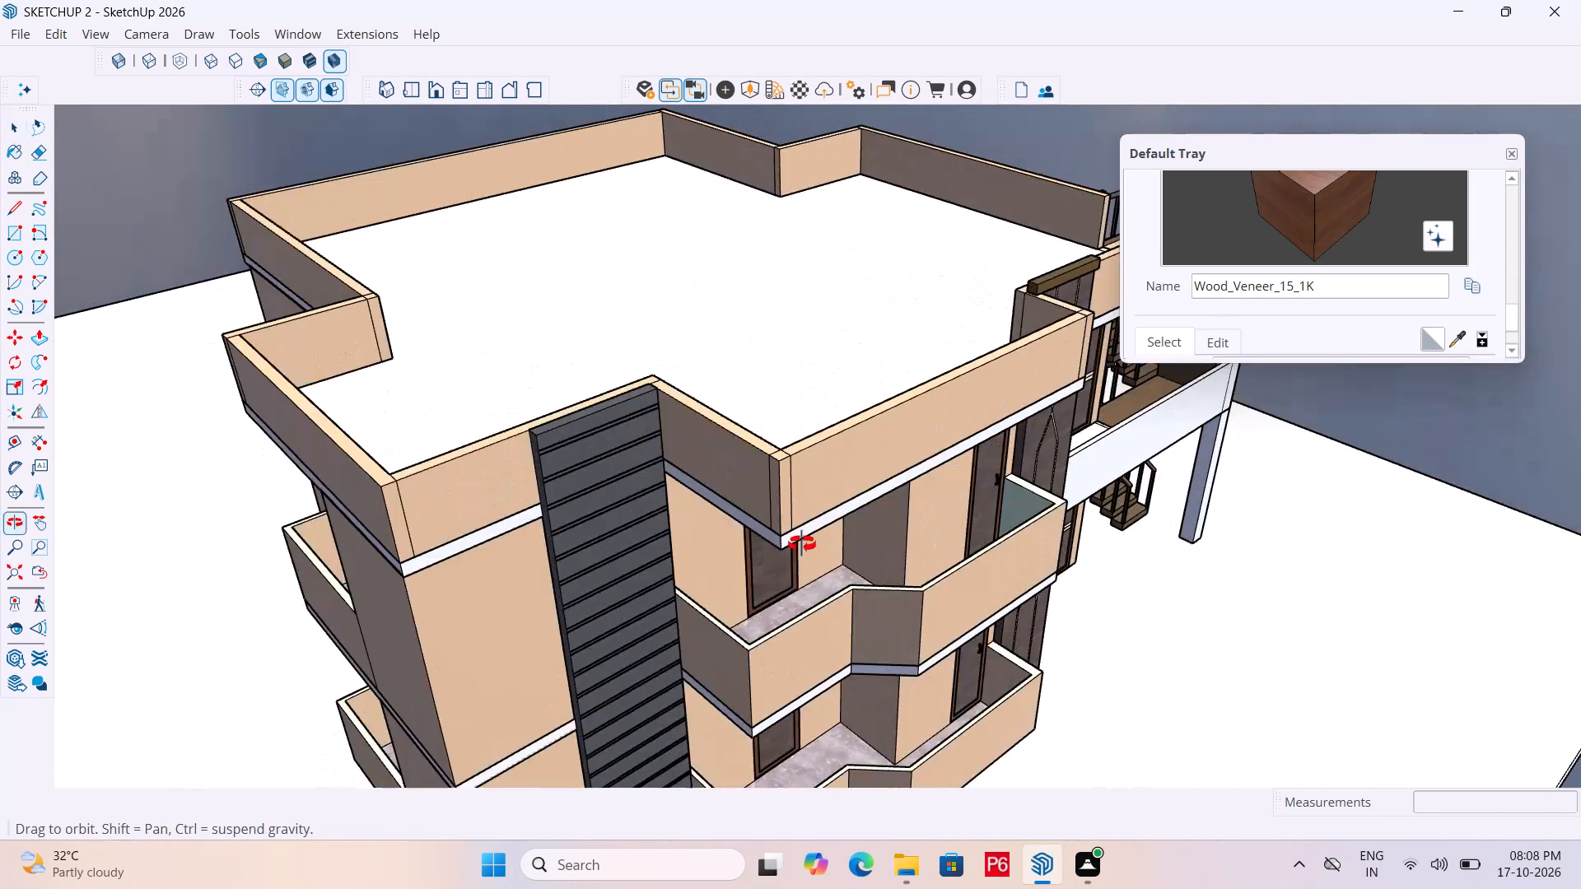
pyautogui.moveTo(802, 544); pyautogui.dragTo(673, 583, button='middle')
pyautogui.scroll(5, 724, 449)
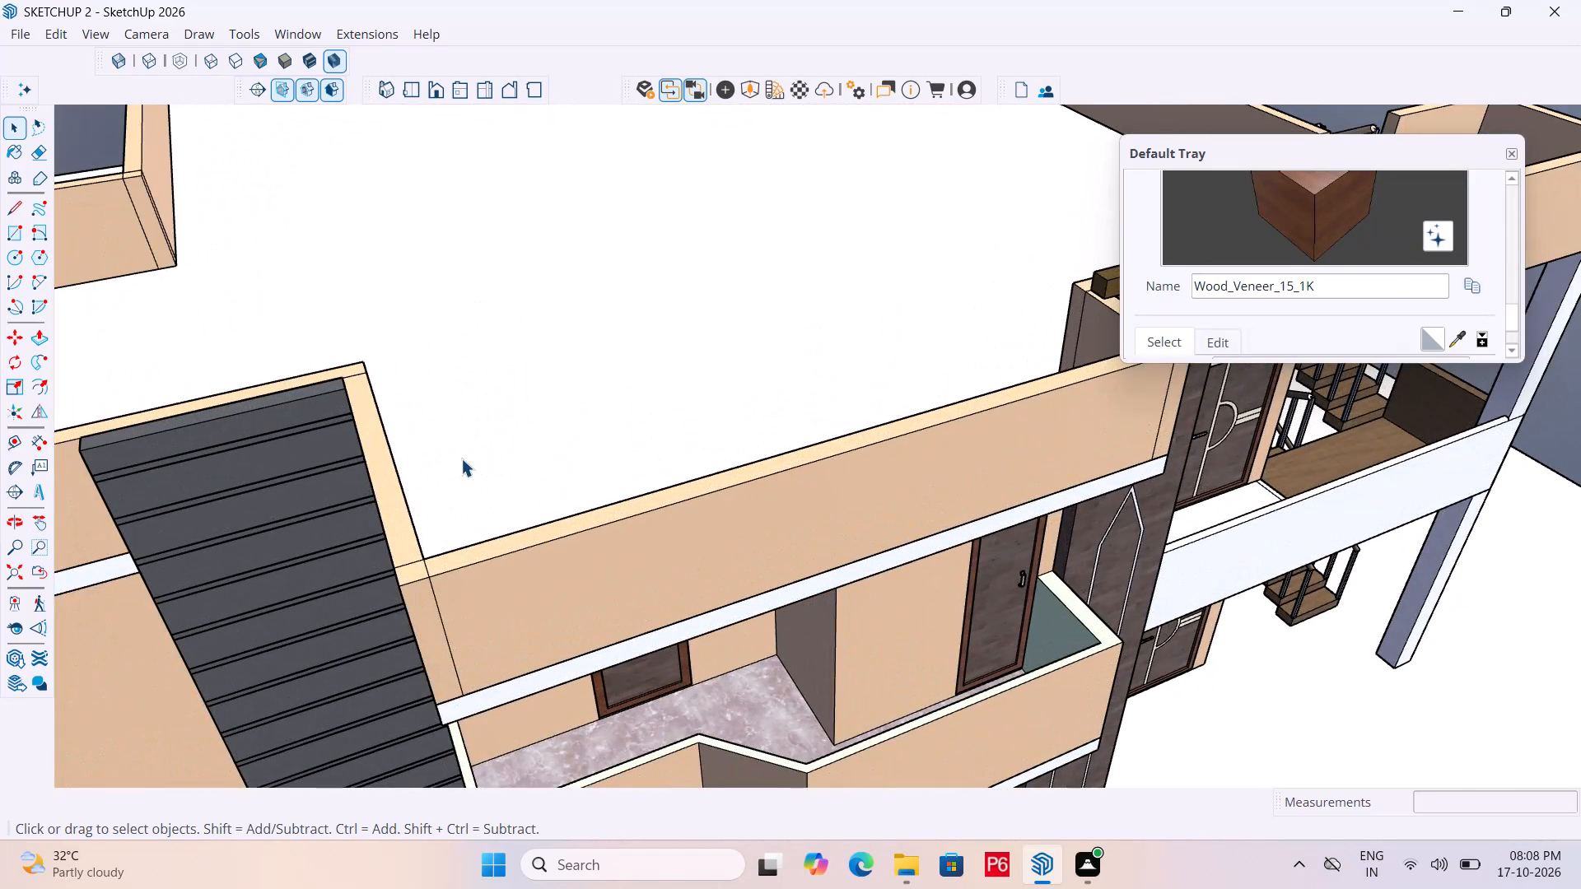
pyautogui.moveTo(465, 458); pyautogui.dragTo(540, 388, button='middle')
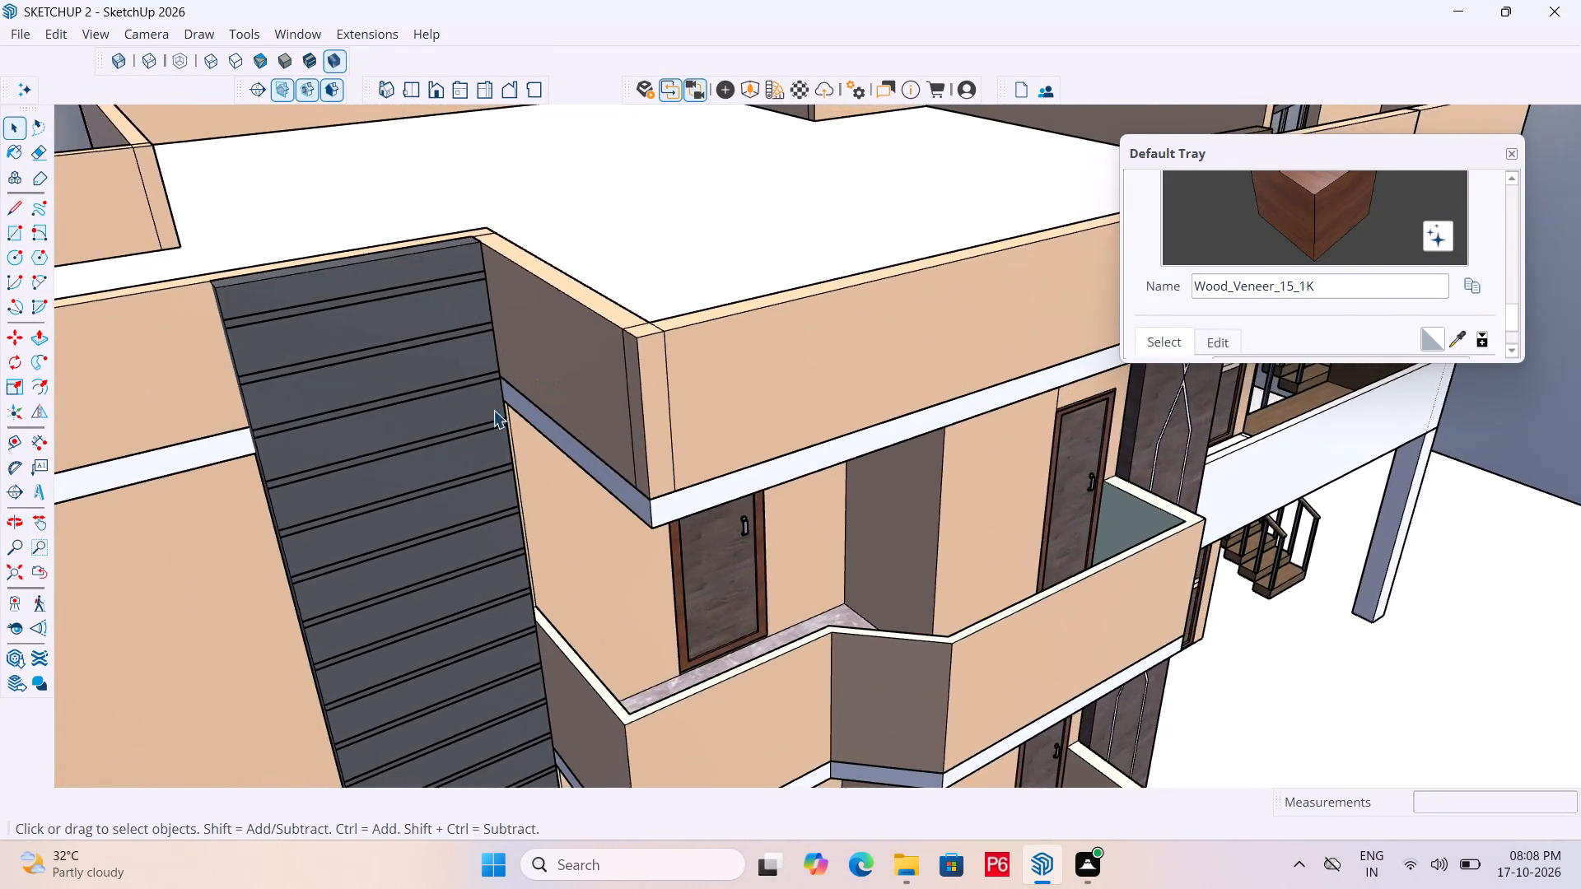
pyautogui.scroll(-5, 475, 491)
pyautogui.scroll(-5, 553, 474)
pyautogui.moveTo(895, 394); pyautogui.dragTo(509, 347, button='middle')
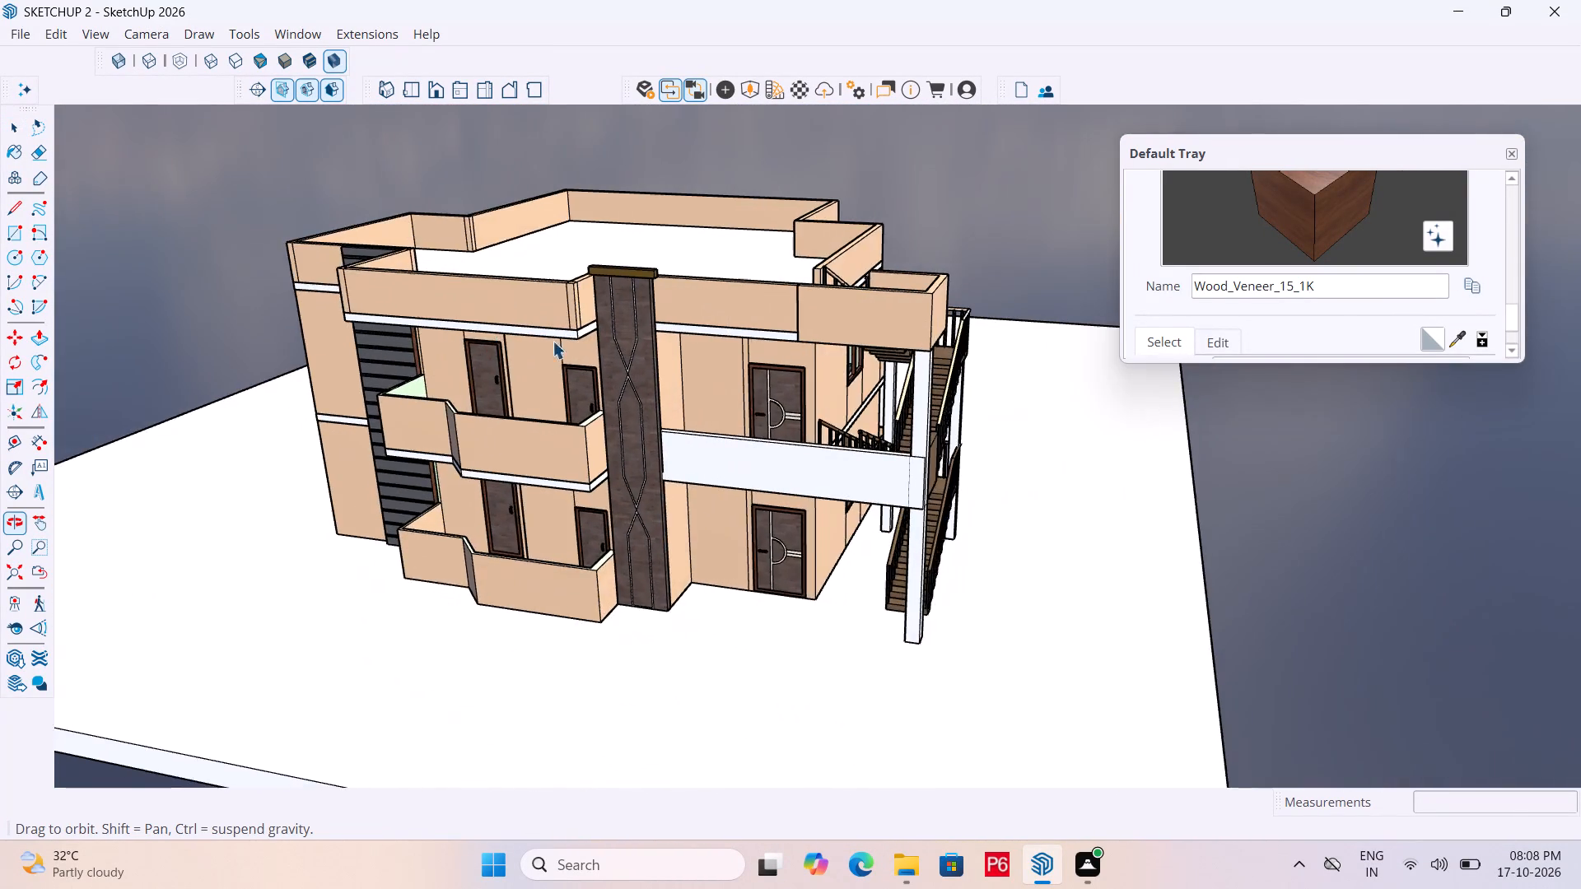
# Open the roof parapet section beside the external staircase for editing and select its top face.
pyautogui.scroll(5, 874, 334)
pyautogui.moveTo(891, 328); pyautogui.dragTo(774, 321, button='middle')
pyautogui.scroll(3, 840, 269)
pyautogui.moveTo(842, 276); pyautogui.dragTo(795, 426, button='middle')
pyautogui.scroll(-1, 839, 296)
pyautogui.scroll(3, 758, 461)
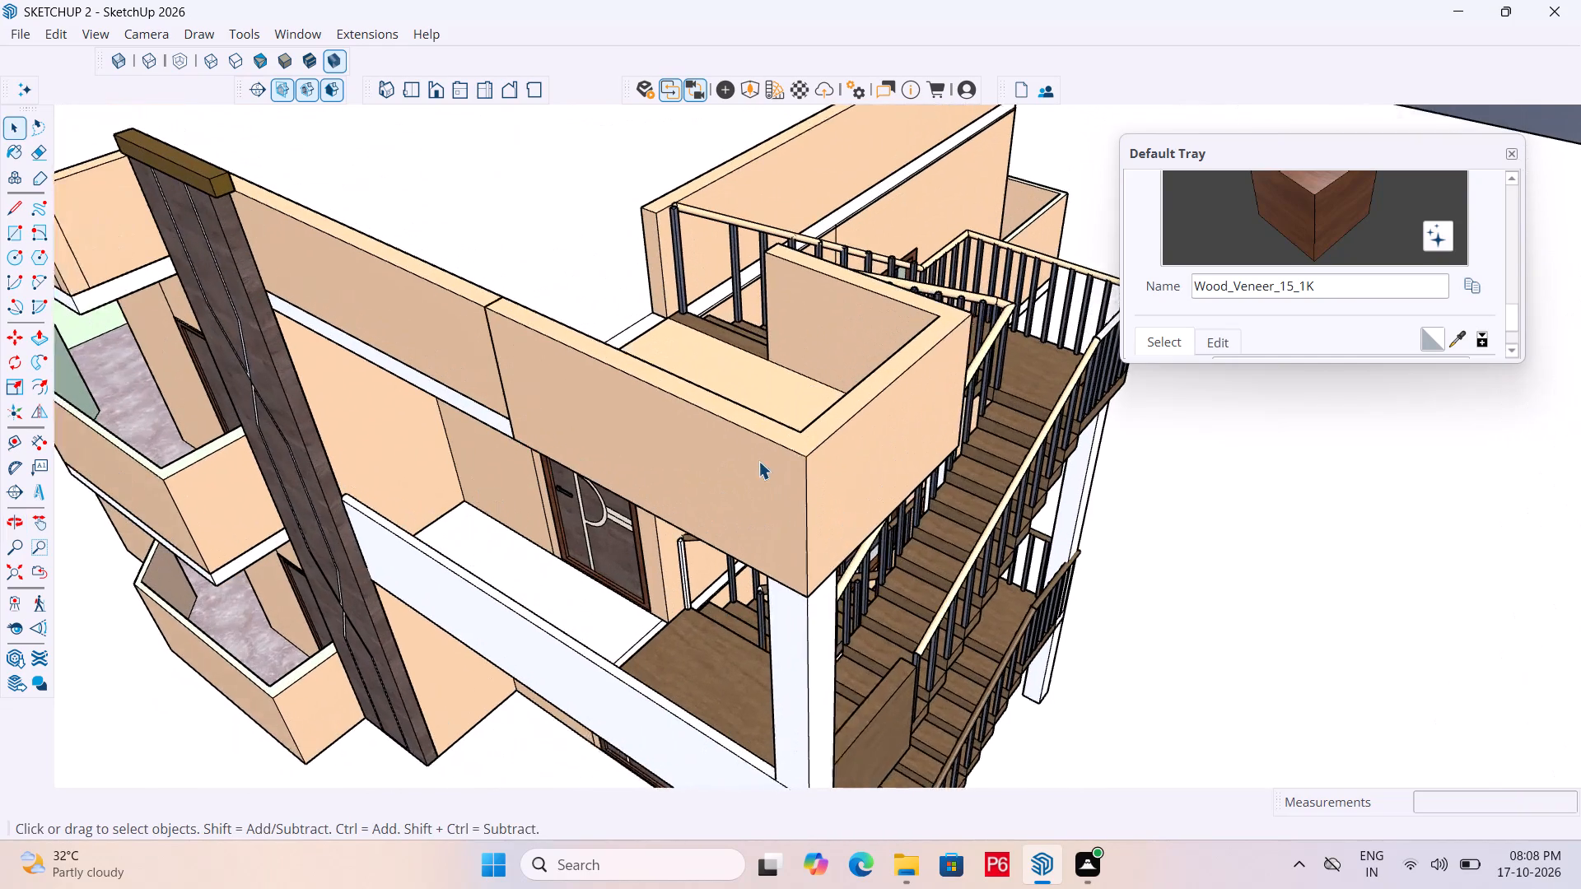
pyautogui.scroll(2, 758, 461)
pyautogui.click(819, 435)
pyautogui.doubleClick(810, 436)
pyautogui.click(804, 435)
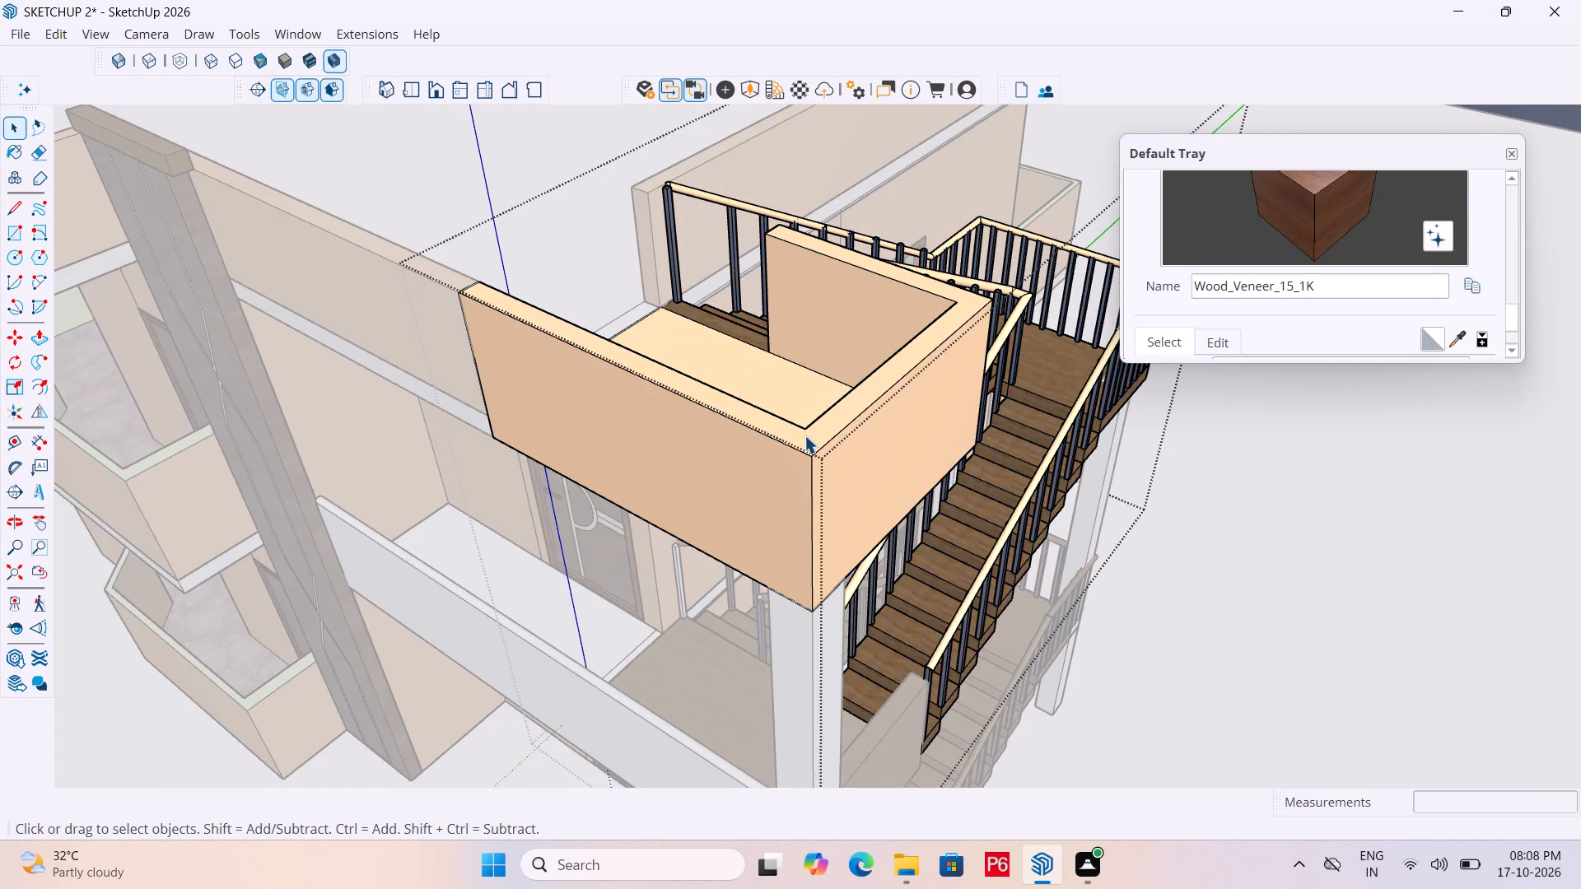
pyautogui.click(804, 435)
pyautogui.click(824, 430)
pyautogui.click(811, 429)
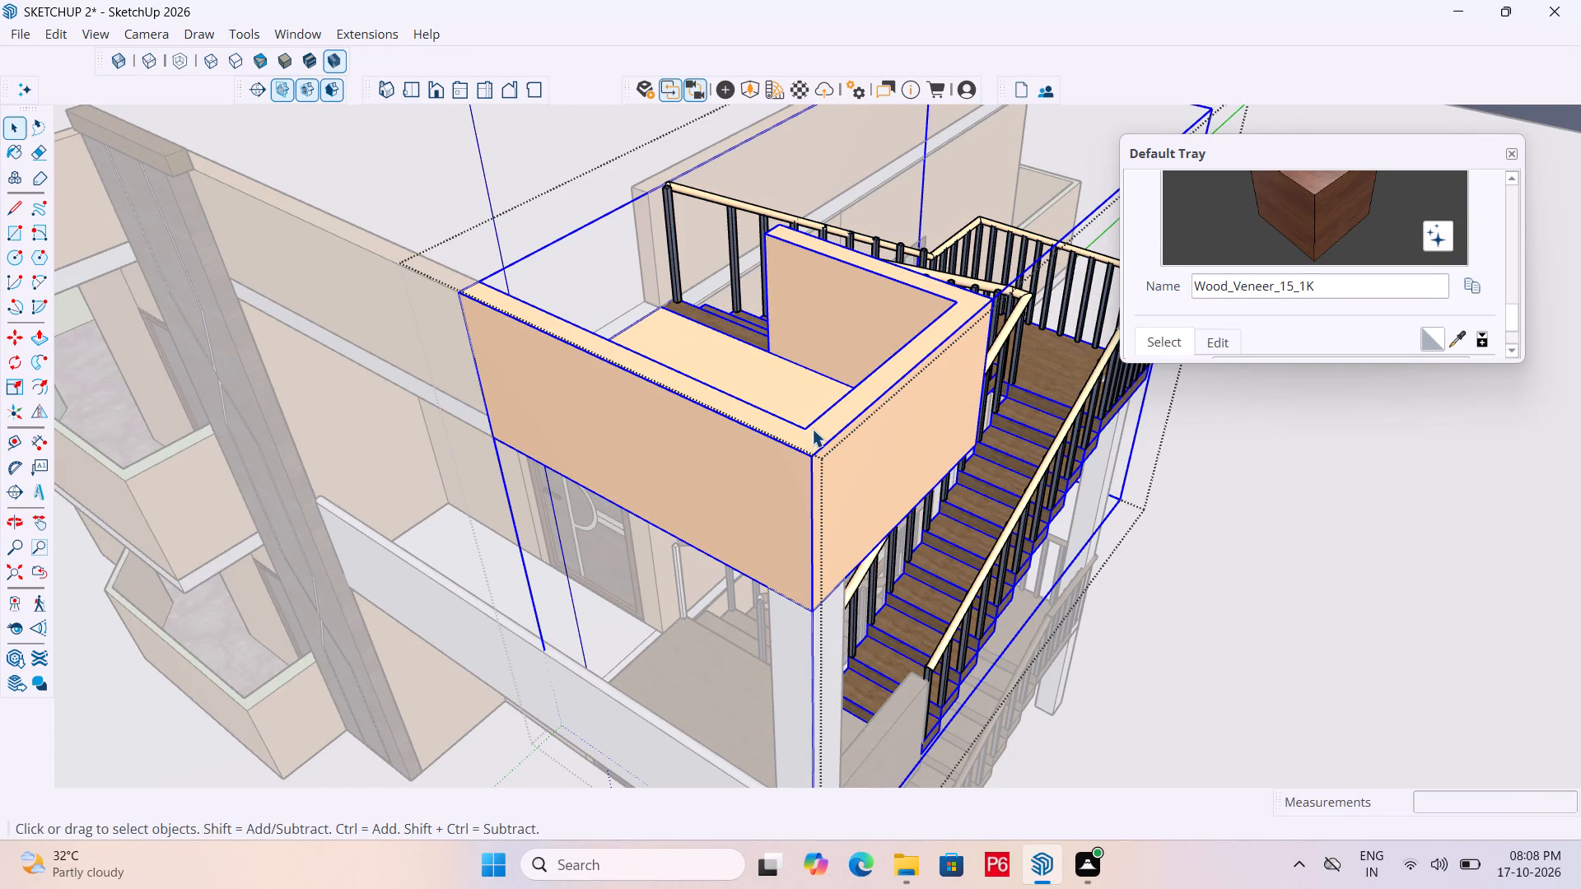
pyautogui.click(812, 429)
pyautogui.click(812, 429)
pyautogui.tripleClick(812, 429)
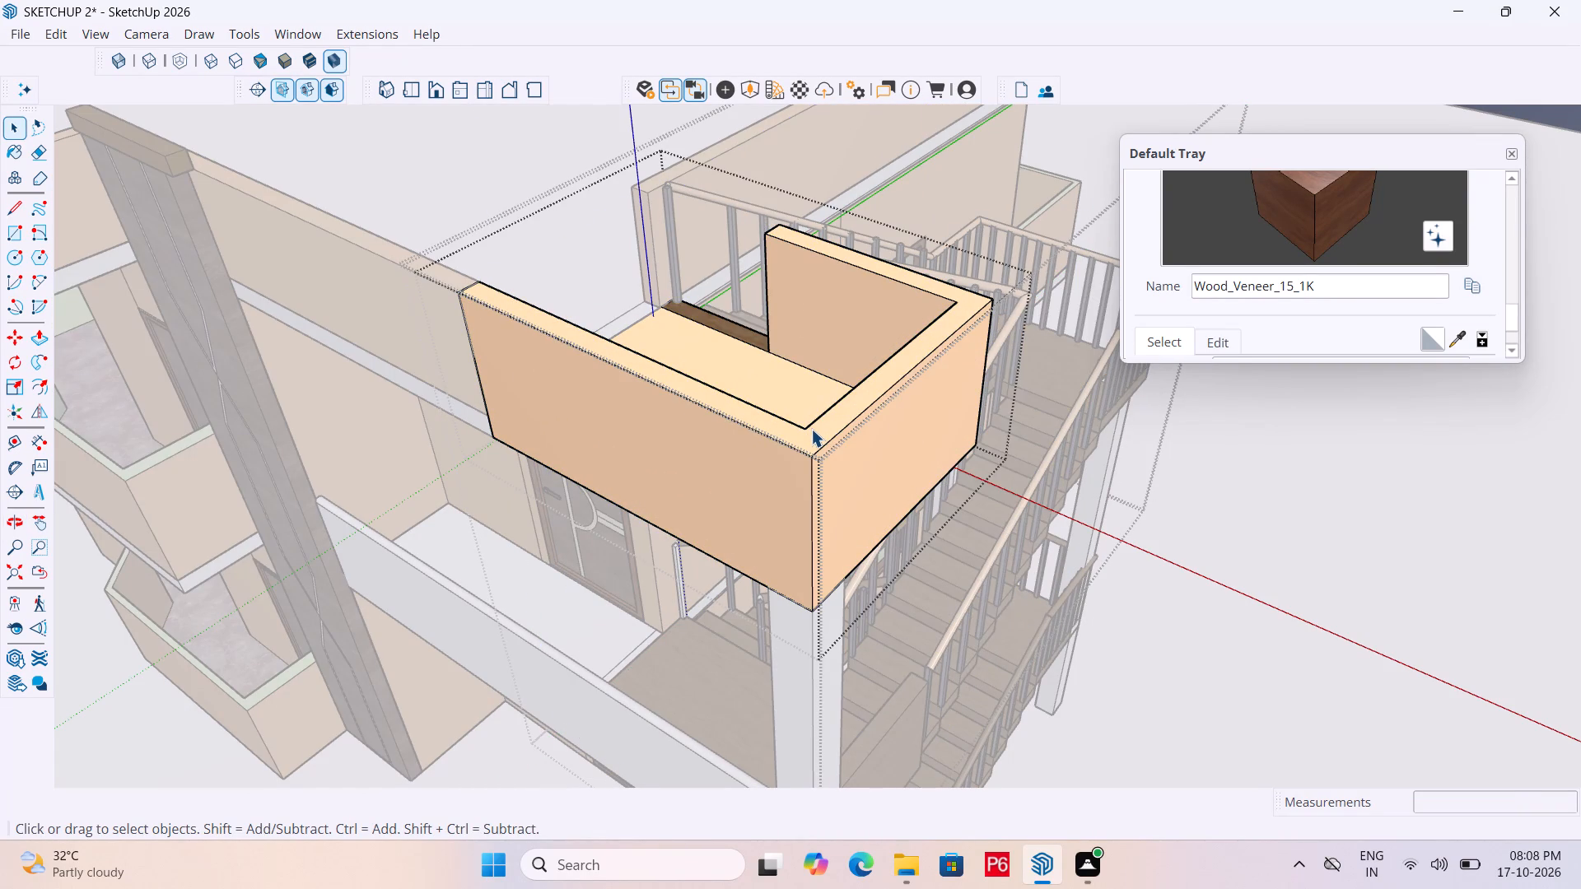
pyautogui.click(811, 429)
pyautogui.click(810, 433)
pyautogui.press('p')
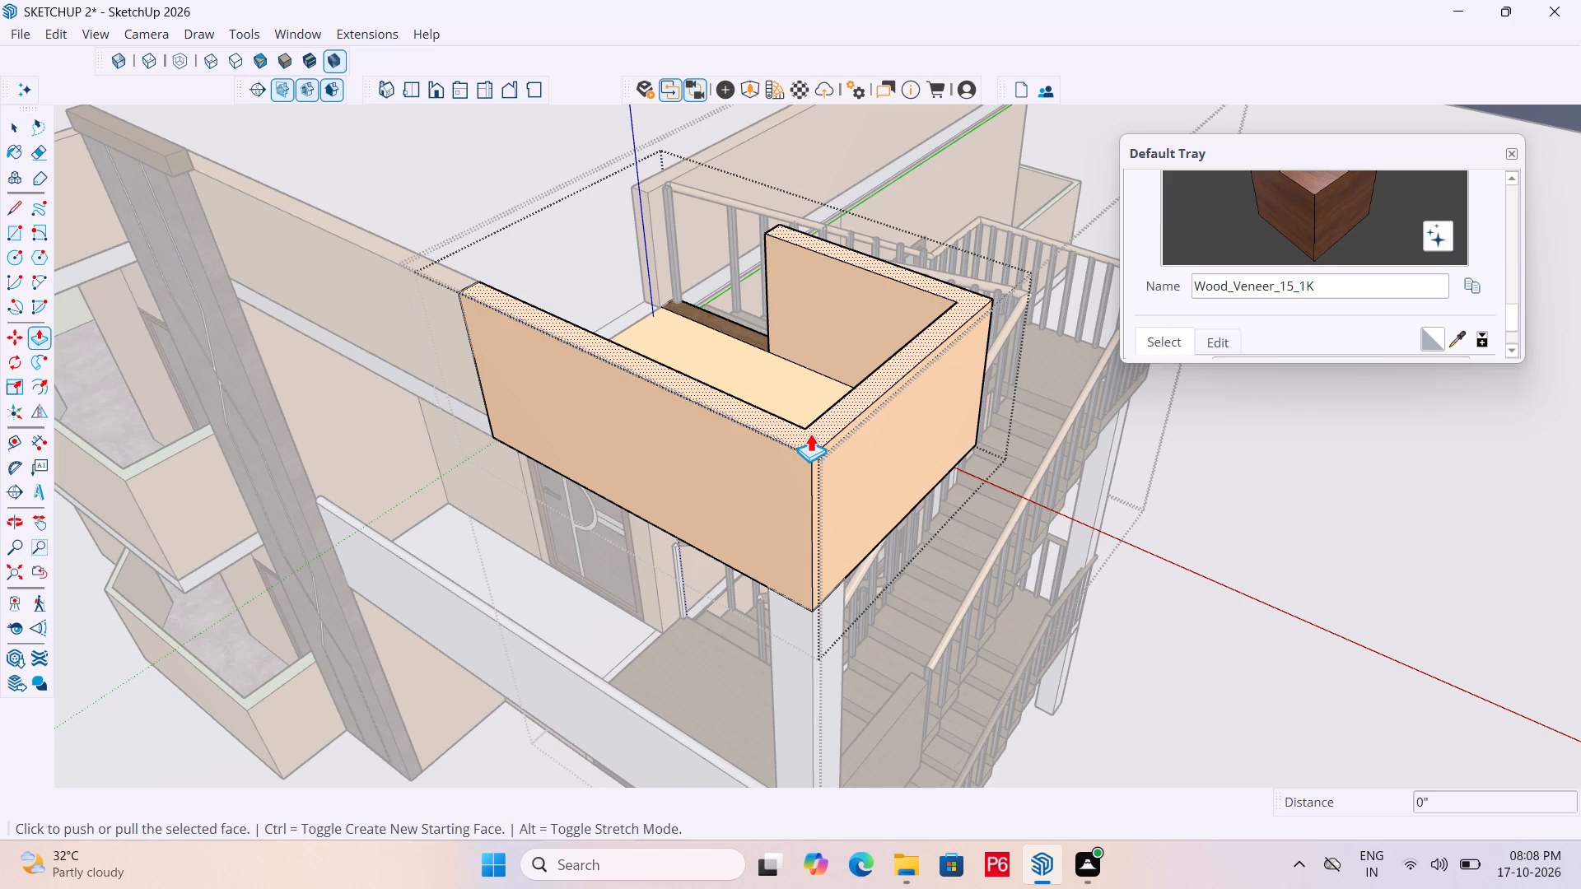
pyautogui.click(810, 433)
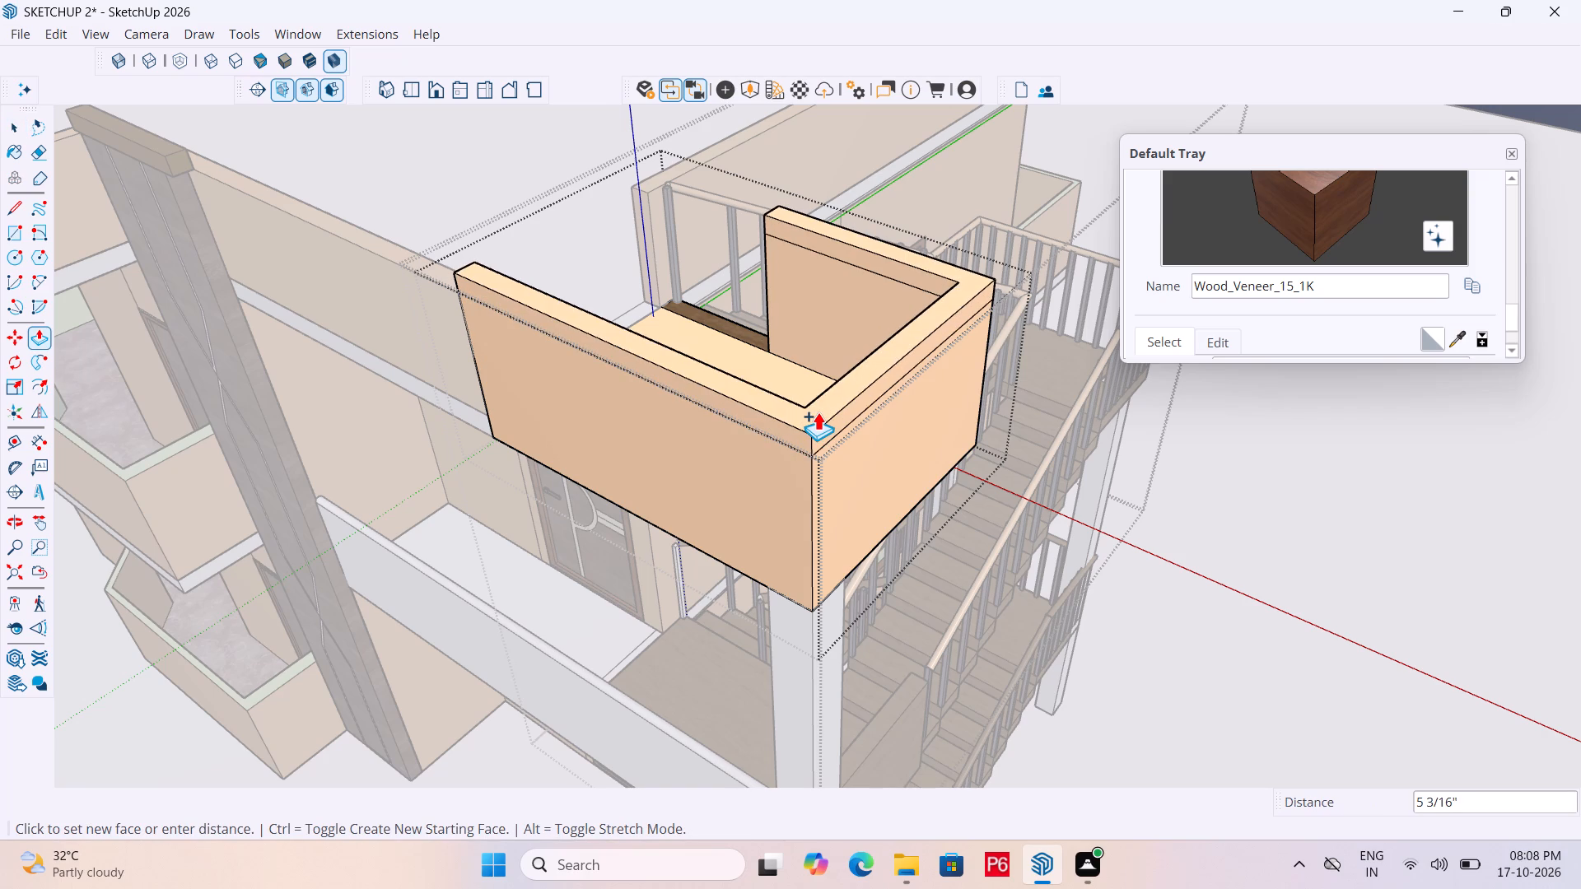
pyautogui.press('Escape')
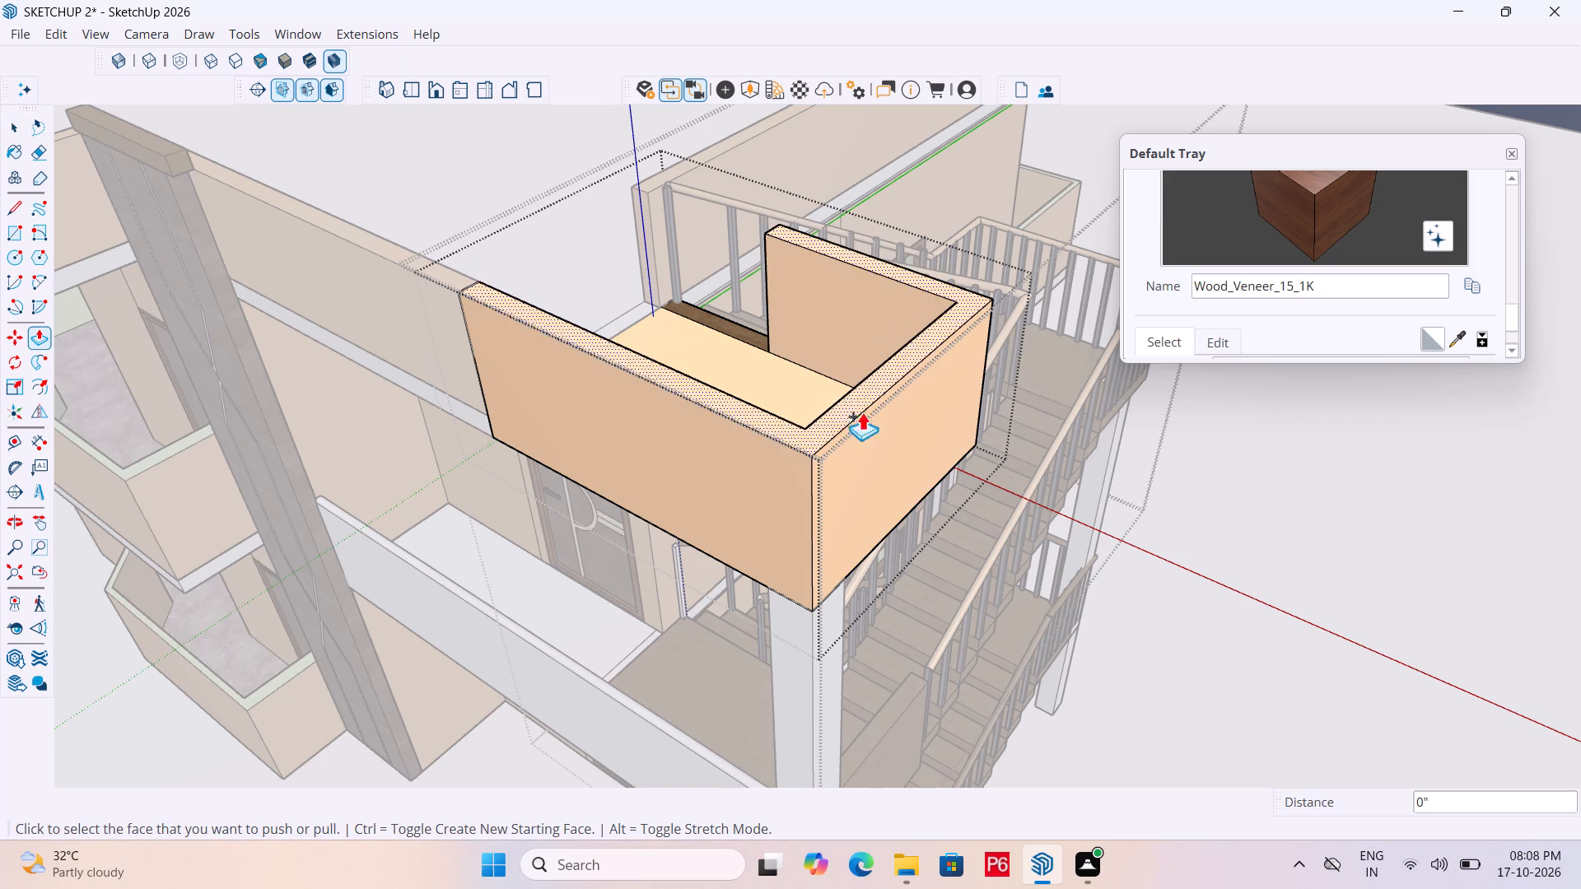
# Paint the top face of the parapet section beside the staircase with M00_Soft_Cloud from Solid Colors and save the model.
pyautogui.scroll(-2, 1311, 294)
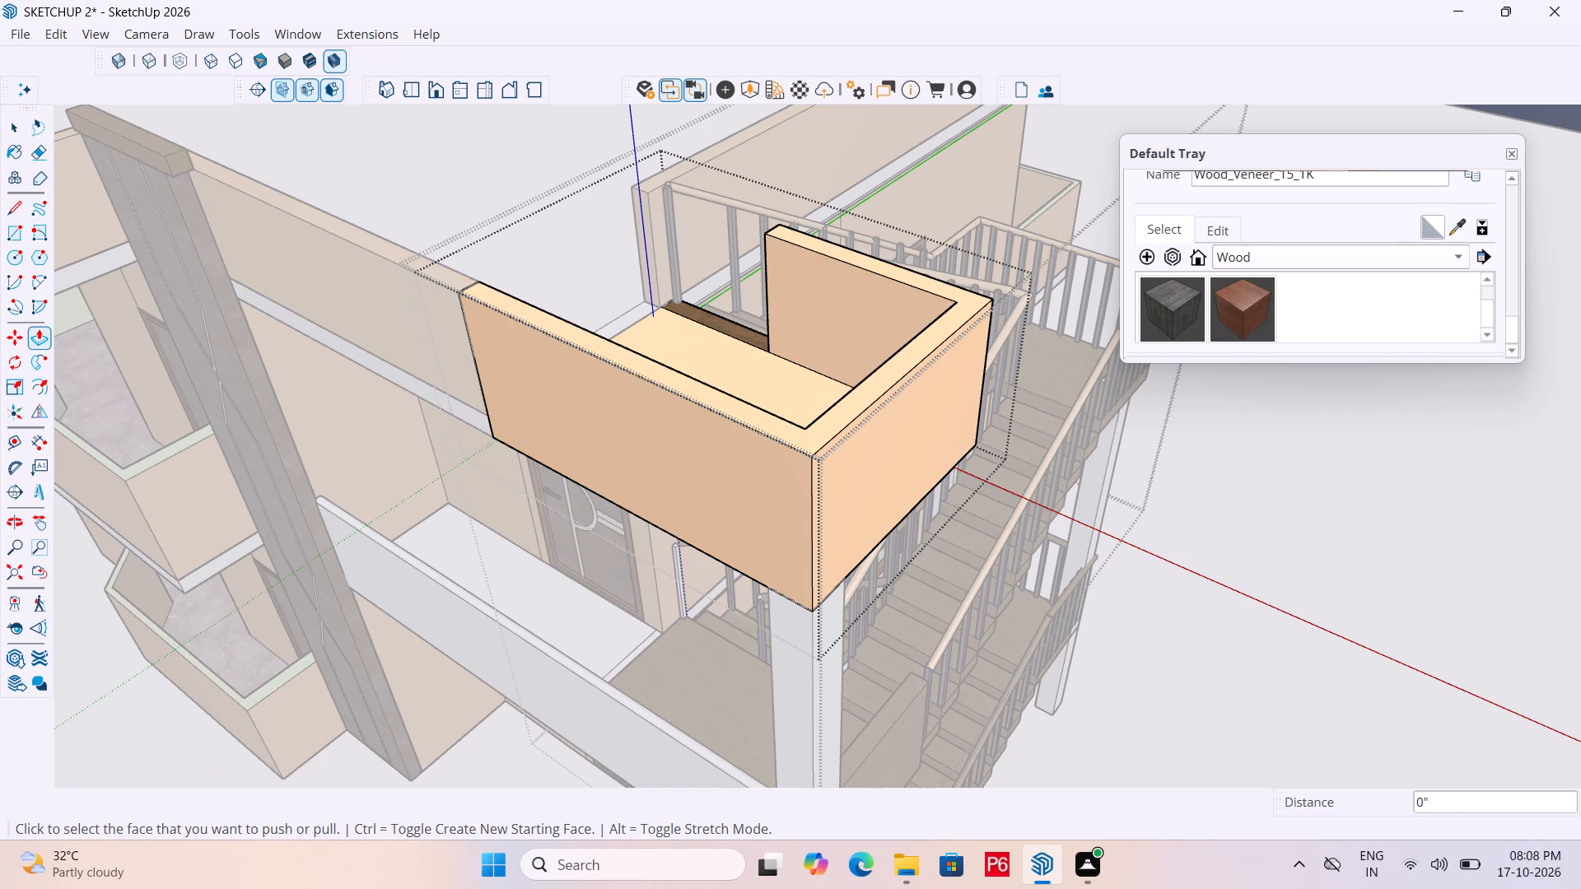
pyautogui.scroll(-3, 1299, 304)
pyautogui.click(1317, 261)
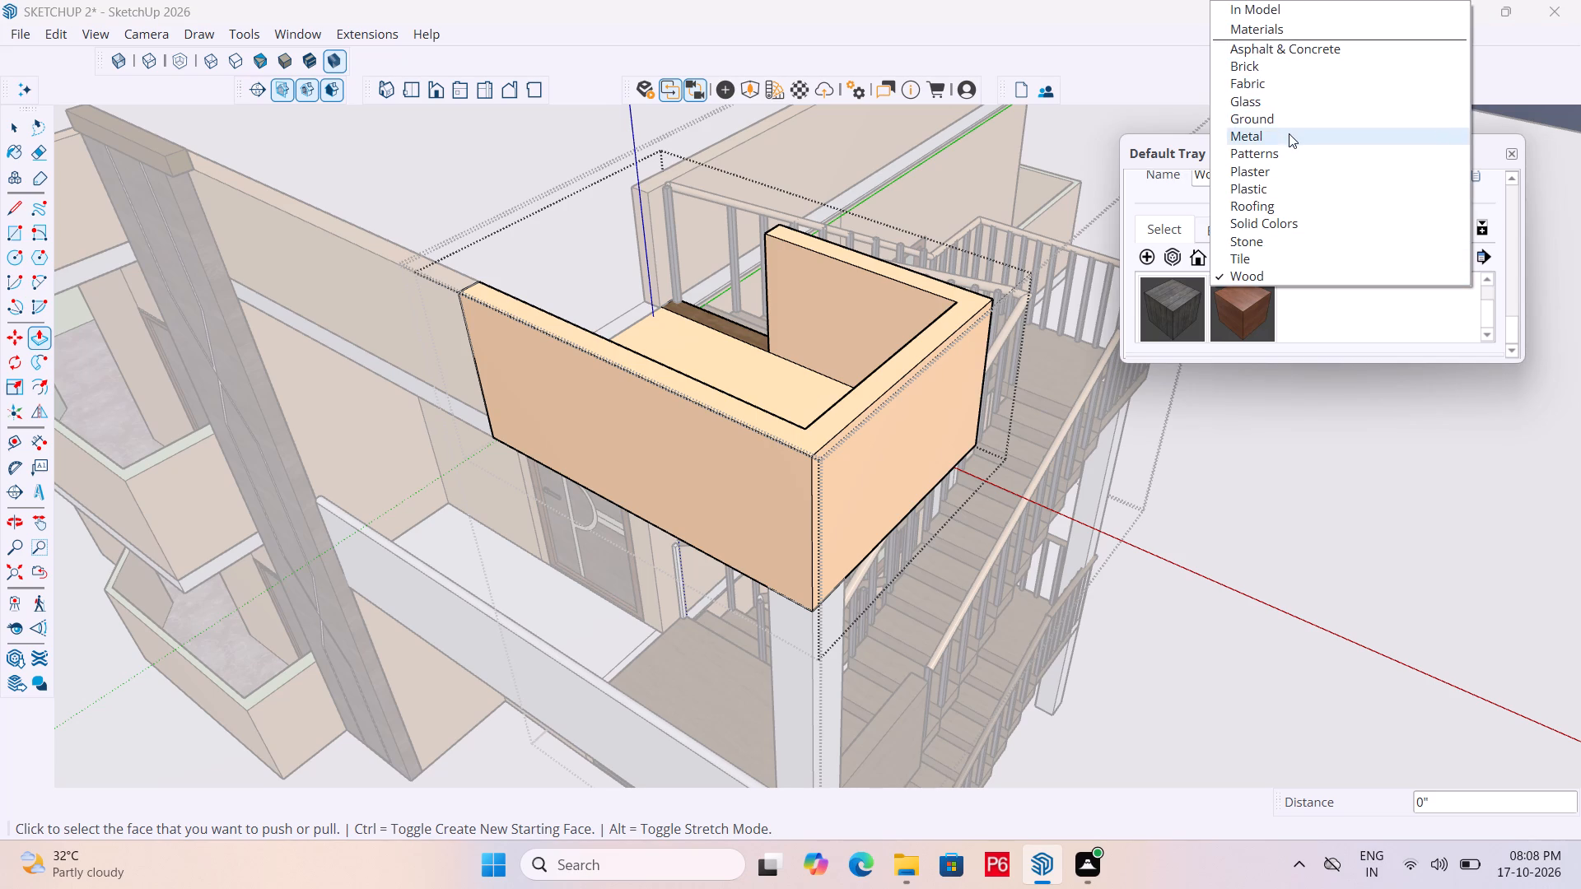
pyautogui.click(1284, 219)
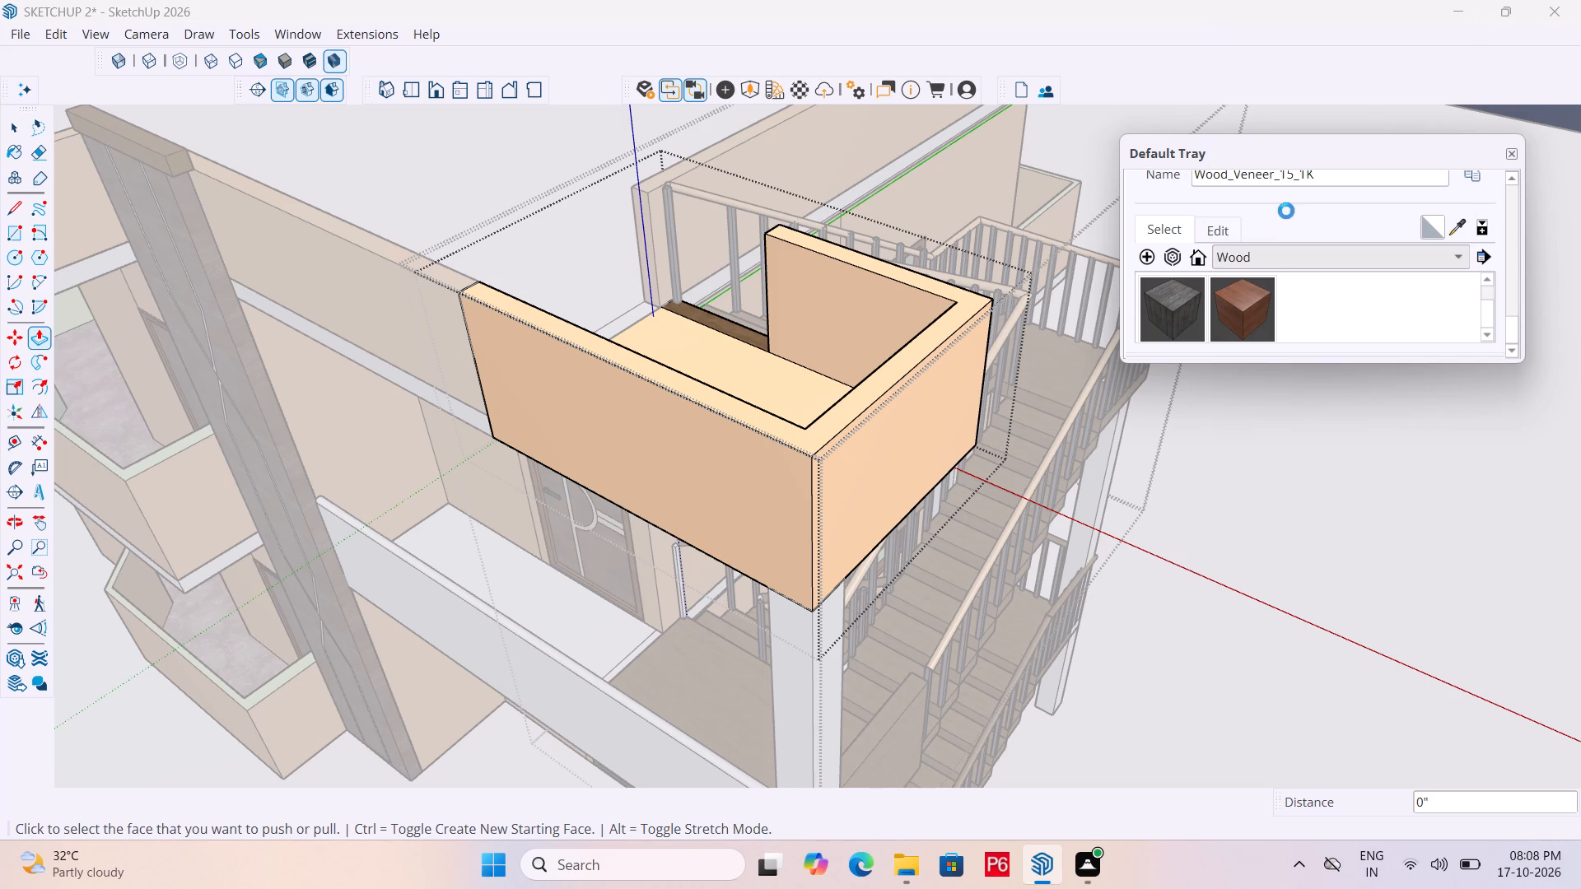
pyautogui.scroll(-9, 1302, 211)
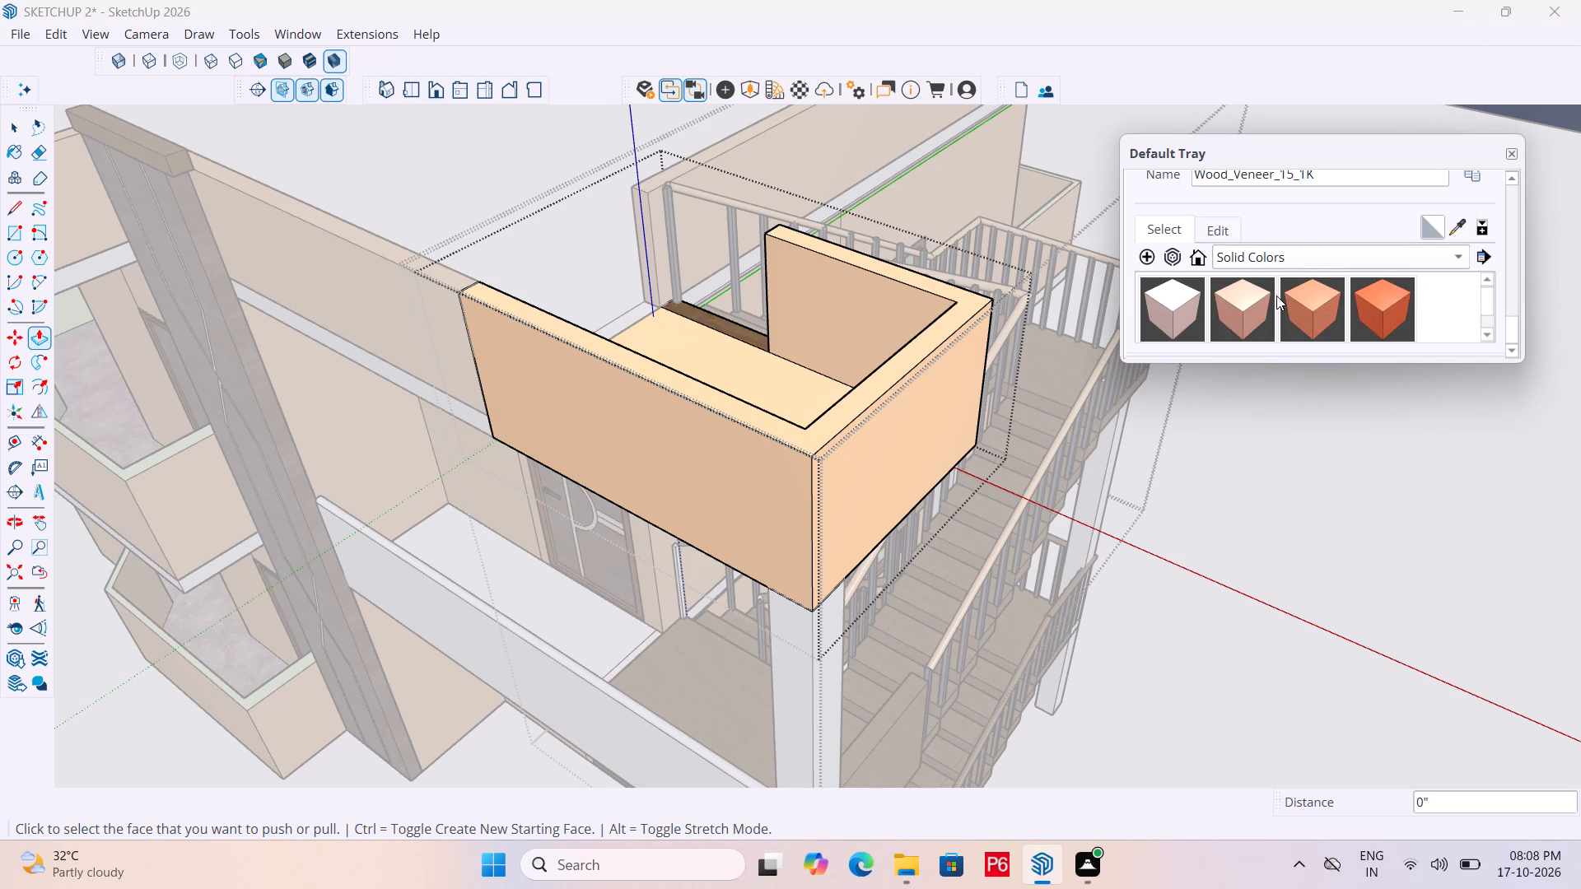
pyautogui.scroll(-18, 1276, 296)
pyautogui.scroll(-5, 1286, 294)
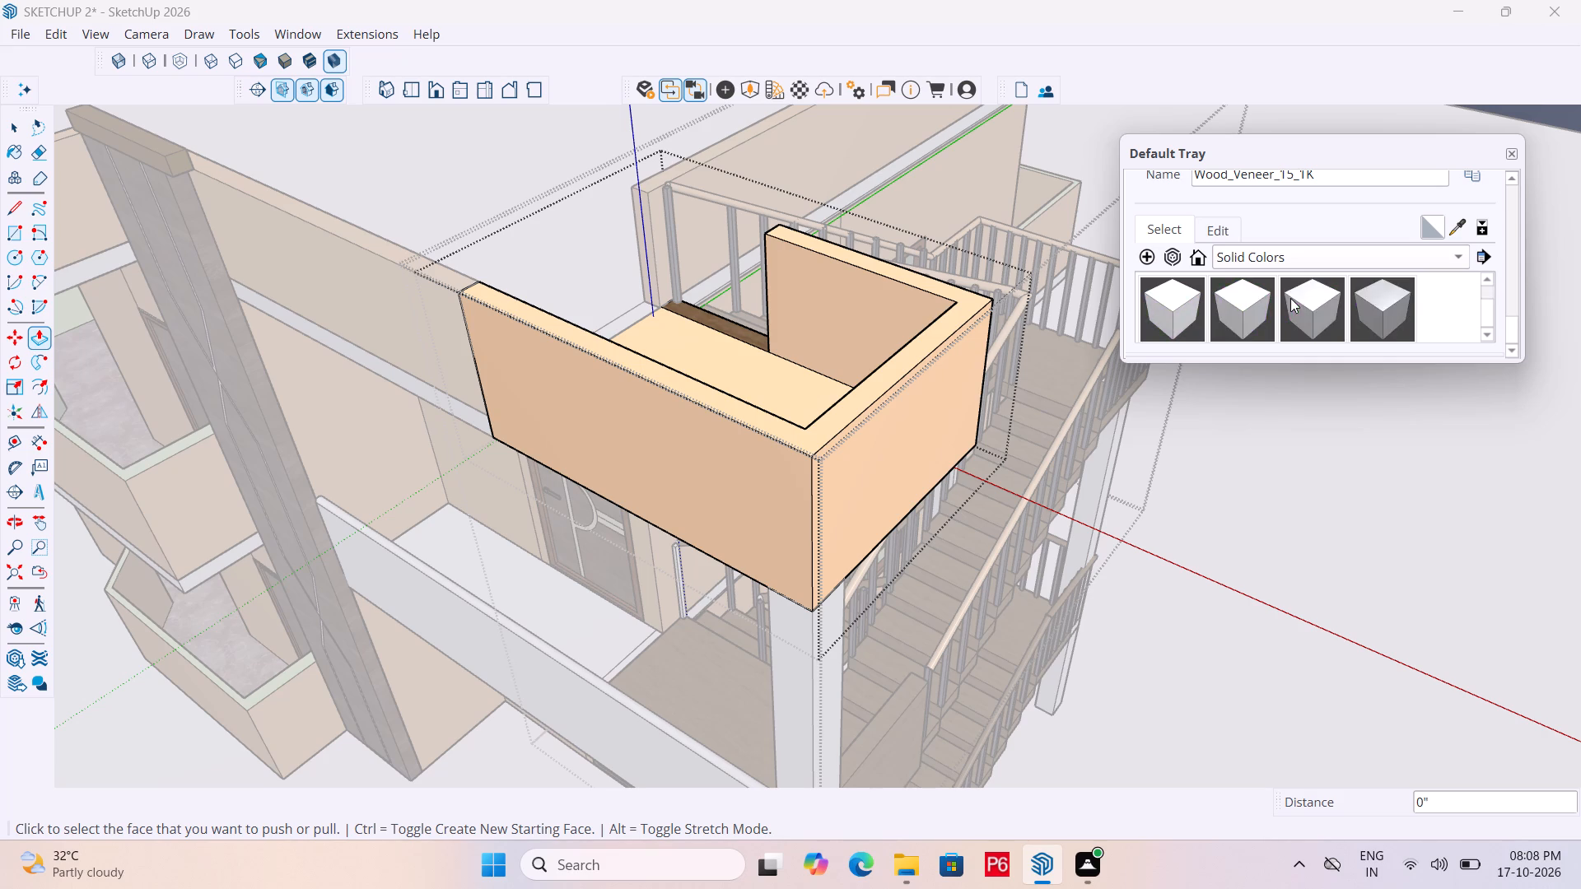
pyautogui.scroll(-5, 1290, 298)
pyautogui.scroll(2, 1273, 293)
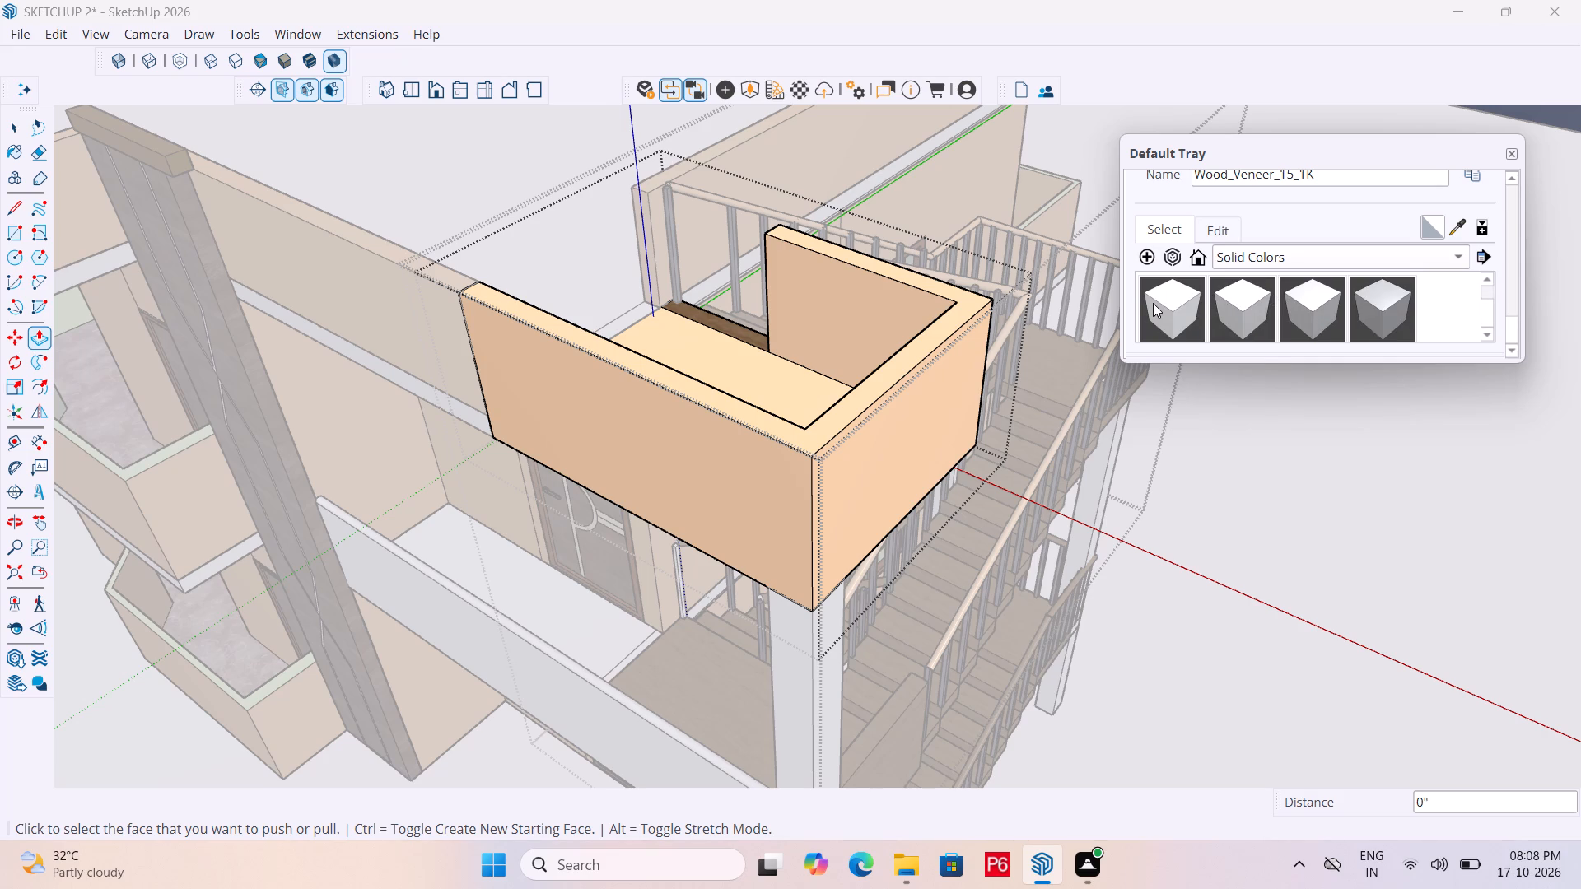
pyautogui.click(1169, 303)
pyautogui.click(916, 352)
pyautogui.scroll(-2, 926, 340)
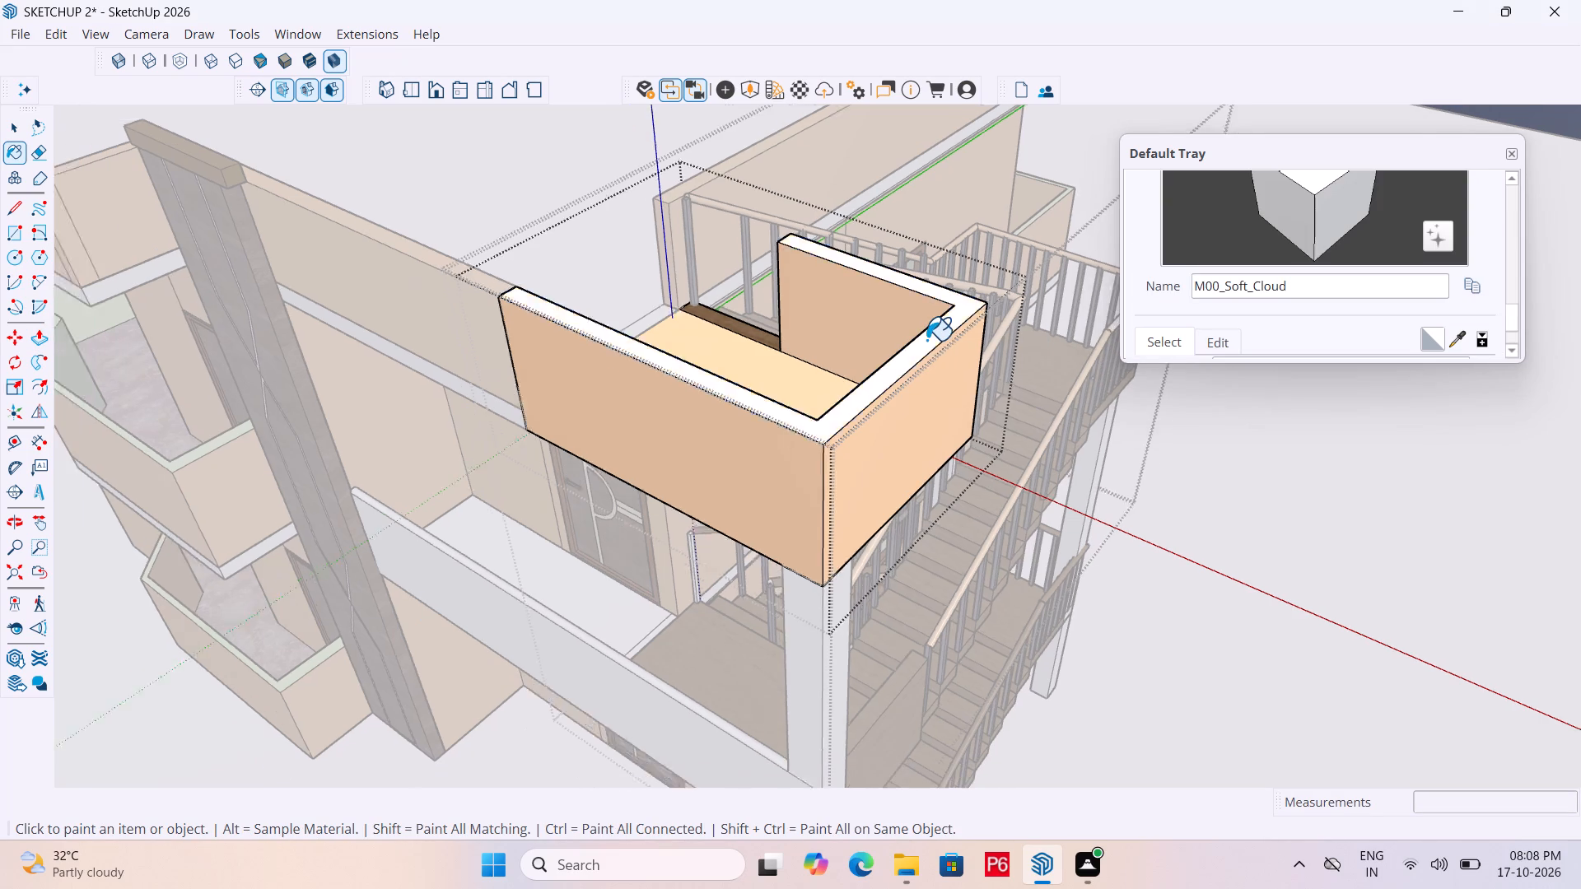
pyautogui.scroll(-2, 926, 340)
pyautogui.hotkey('ctrl', 's')
pyautogui.press('space')
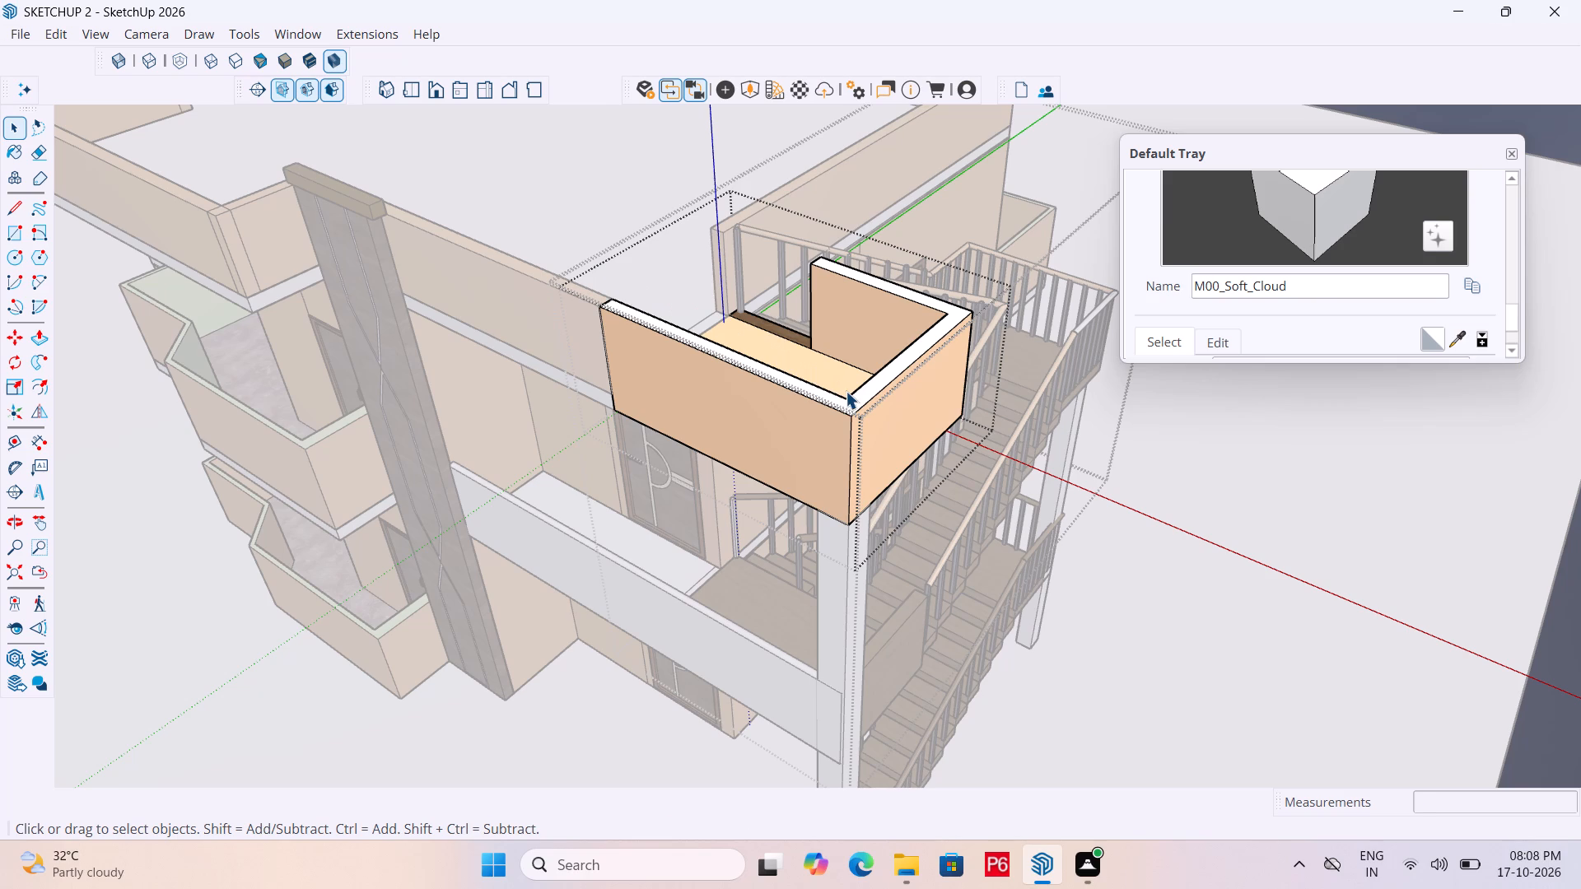
# Push/Pull the parapet section's white top face up by 1" and save the model.
pyautogui.press('p')
pyautogui.click(869, 389)
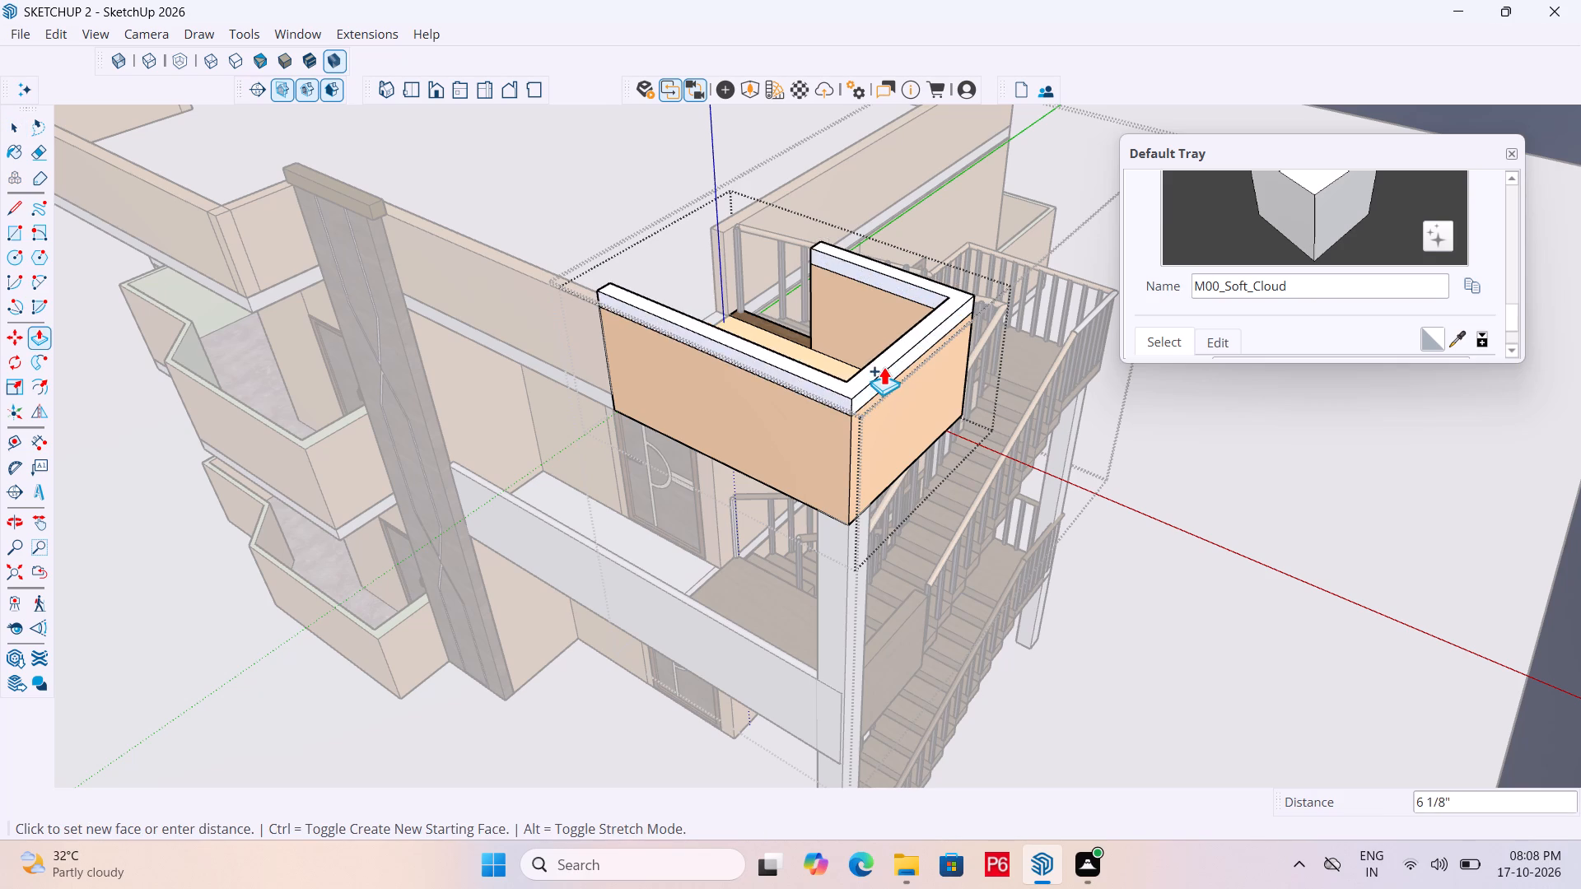
pyautogui.moveTo(883, 365); pyautogui.dragTo(895, 291, button='middle')
pyautogui.scroll(4, 894, 291)
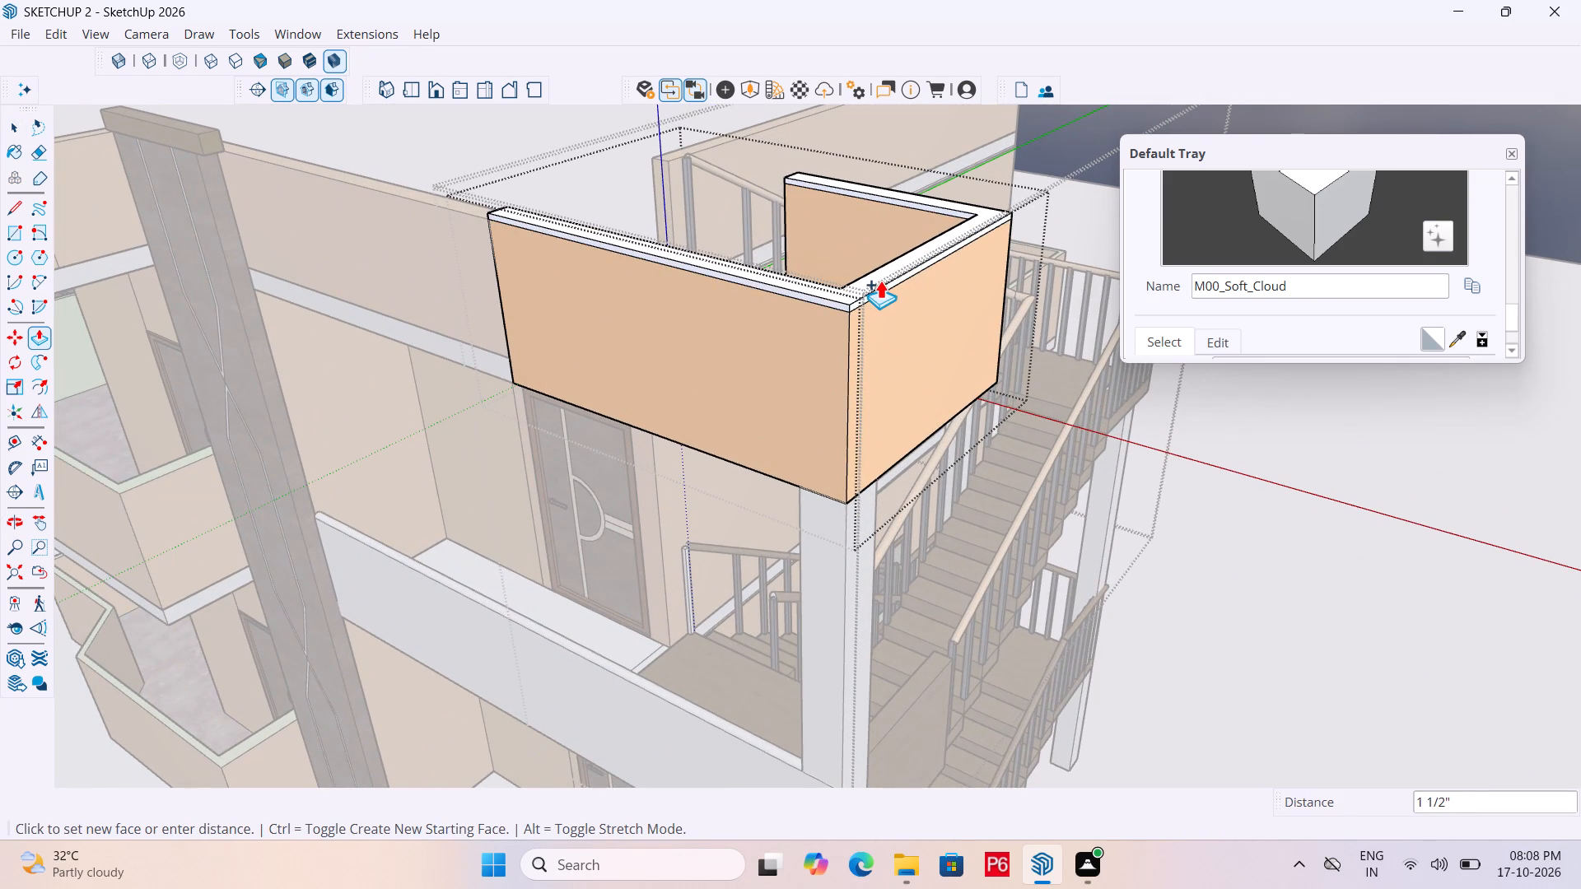
pyautogui.write('1"')
pyautogui.press('Return')
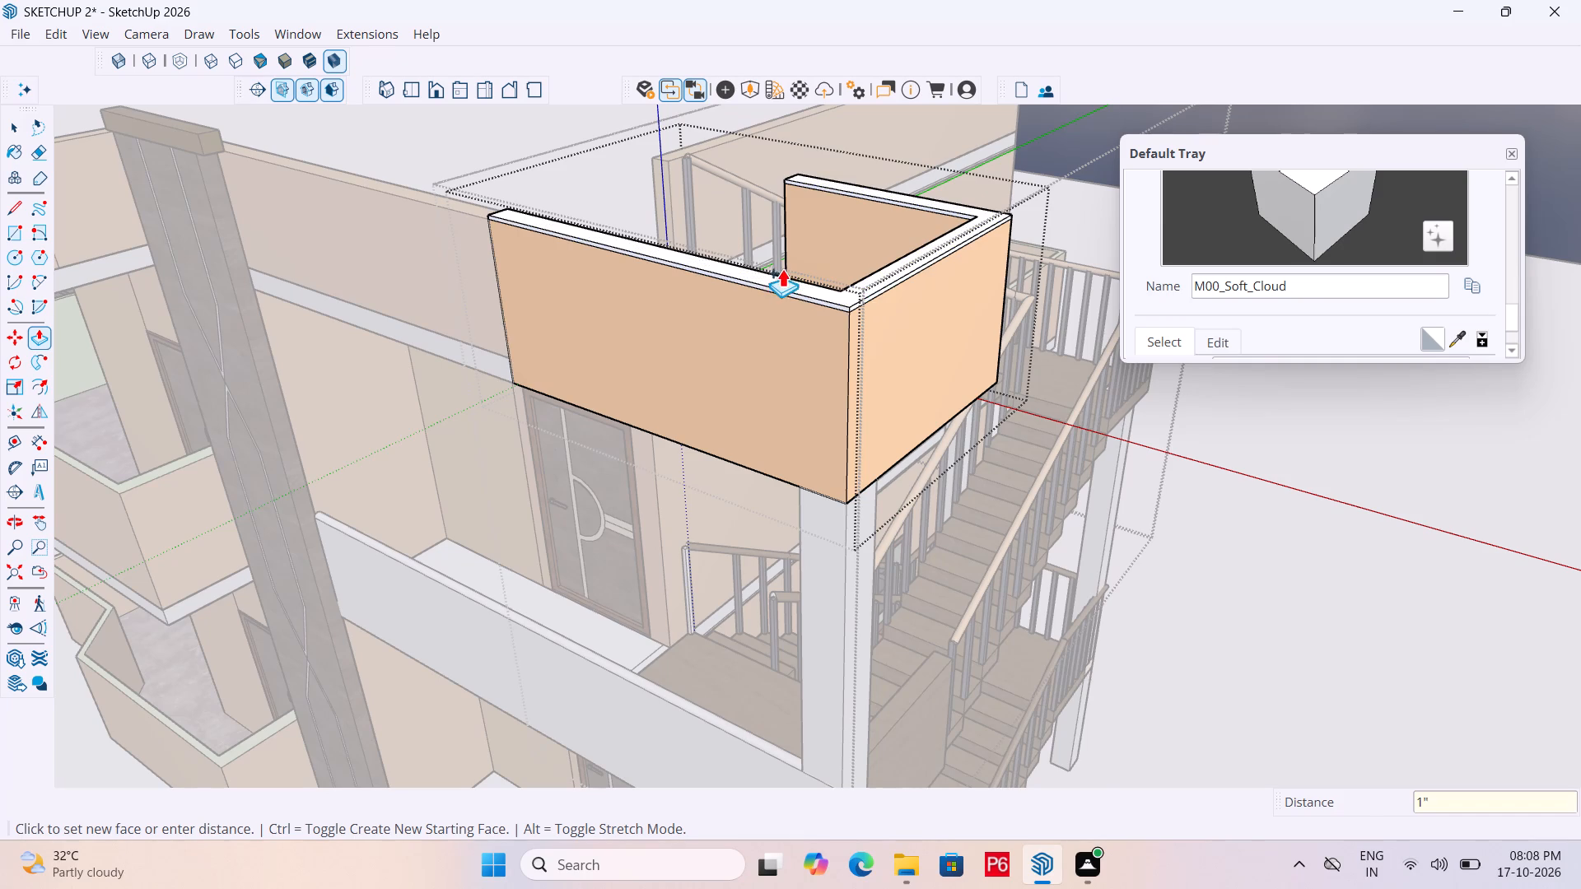
pyautogui.scroll(1, 785, 257)
pyautogui.moveTo(786, 257); pyautogui.dragTo(800, 247, button='middle')
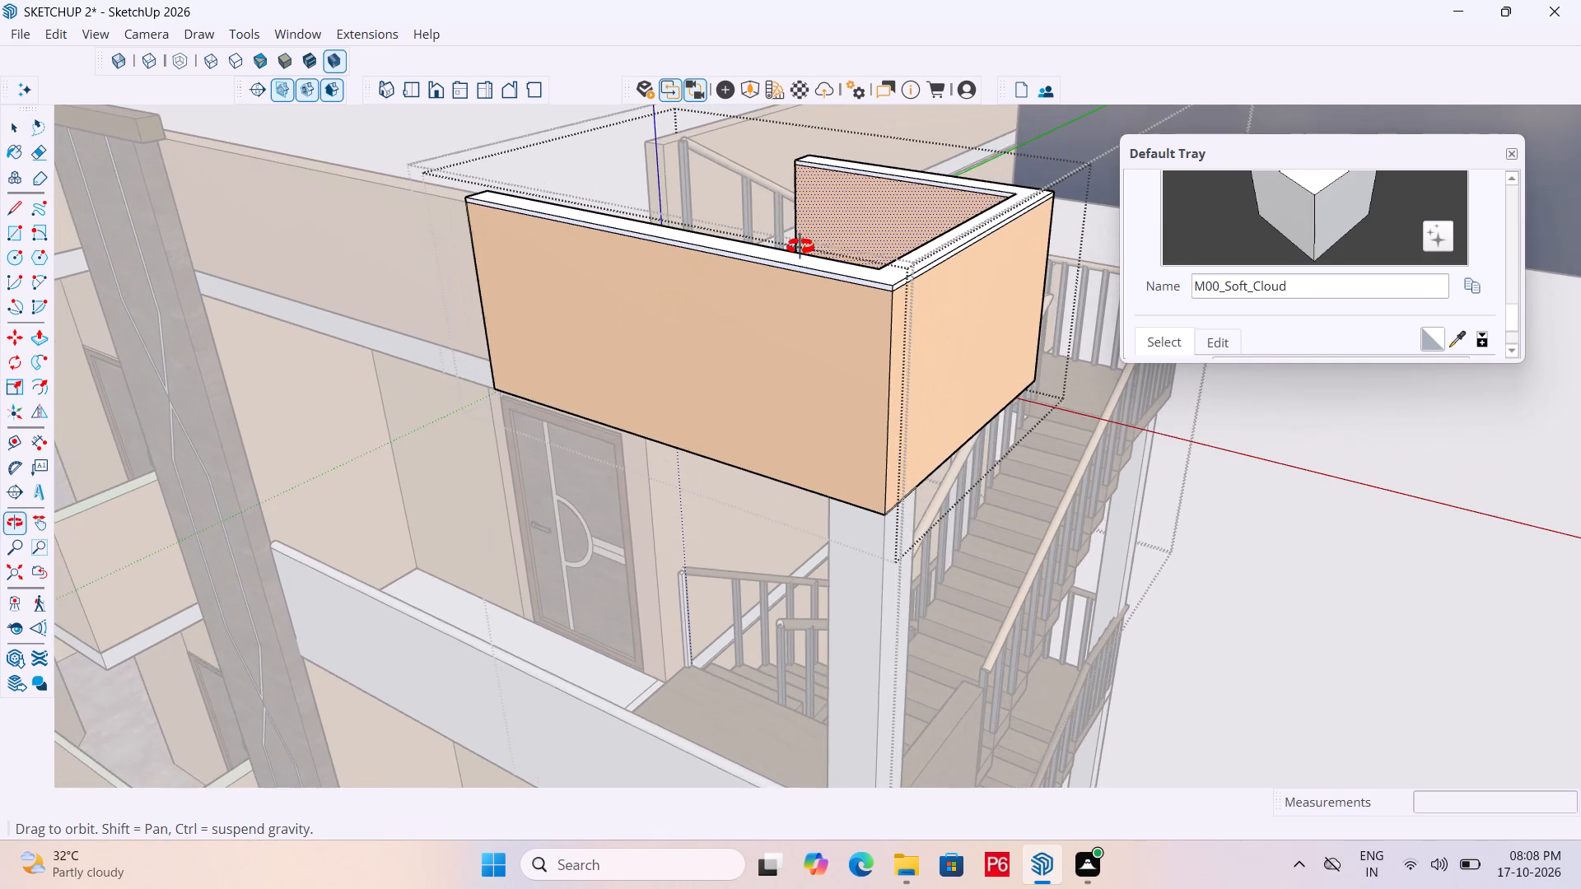
pyautogui.moveTo(800, 247); pyautogui.dragTo(839, 249, button='middle')
pyautogui.hotkey('ctrl', 's')
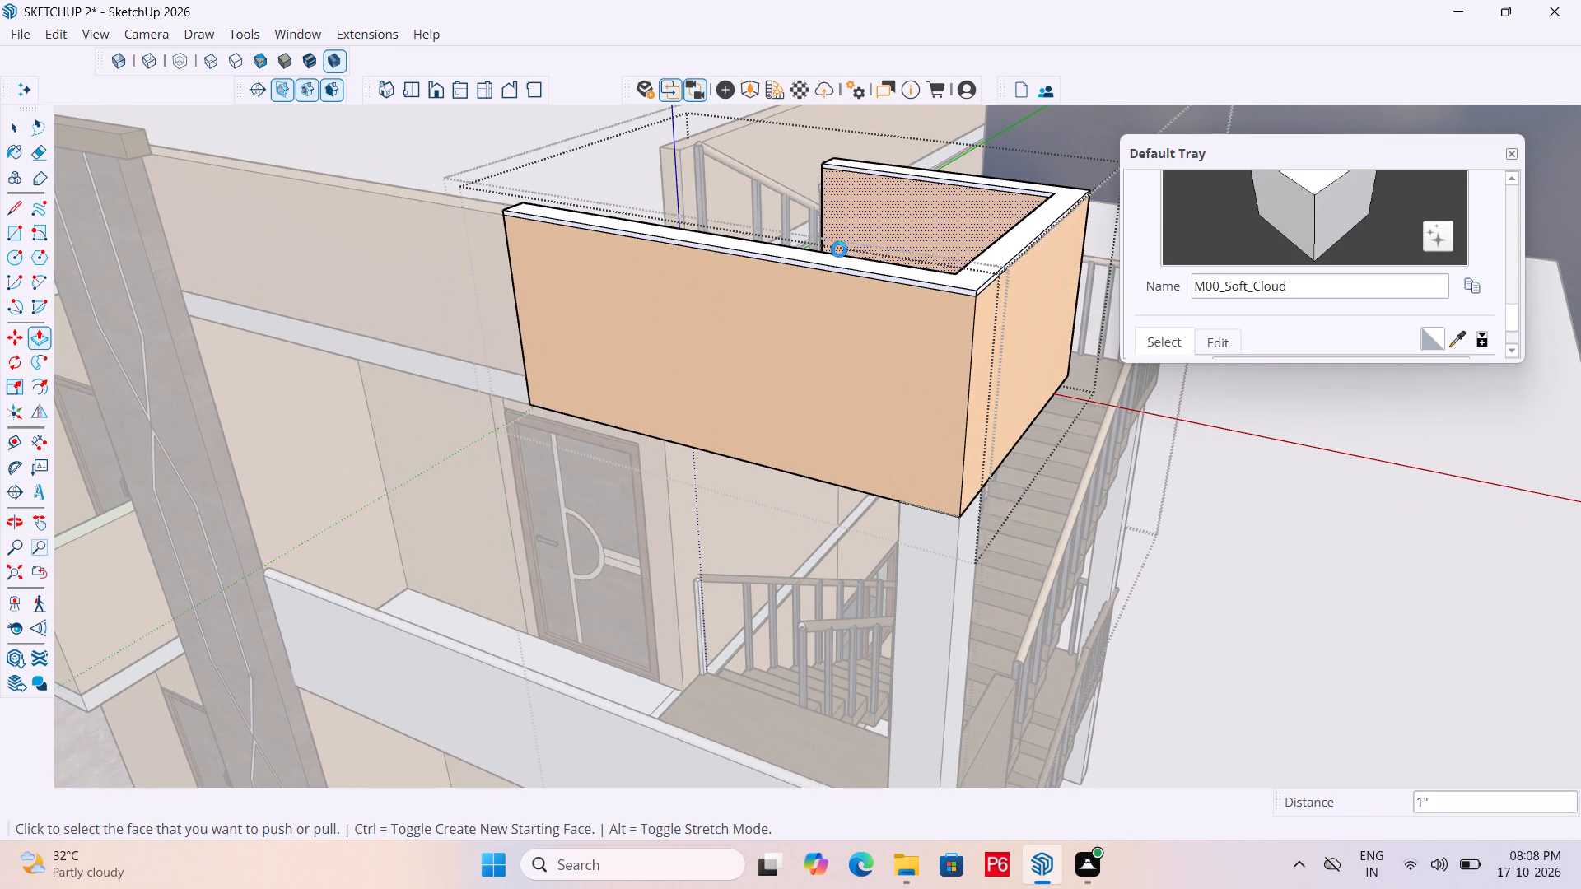
pyautogui.hotkey('ctrl', 's')
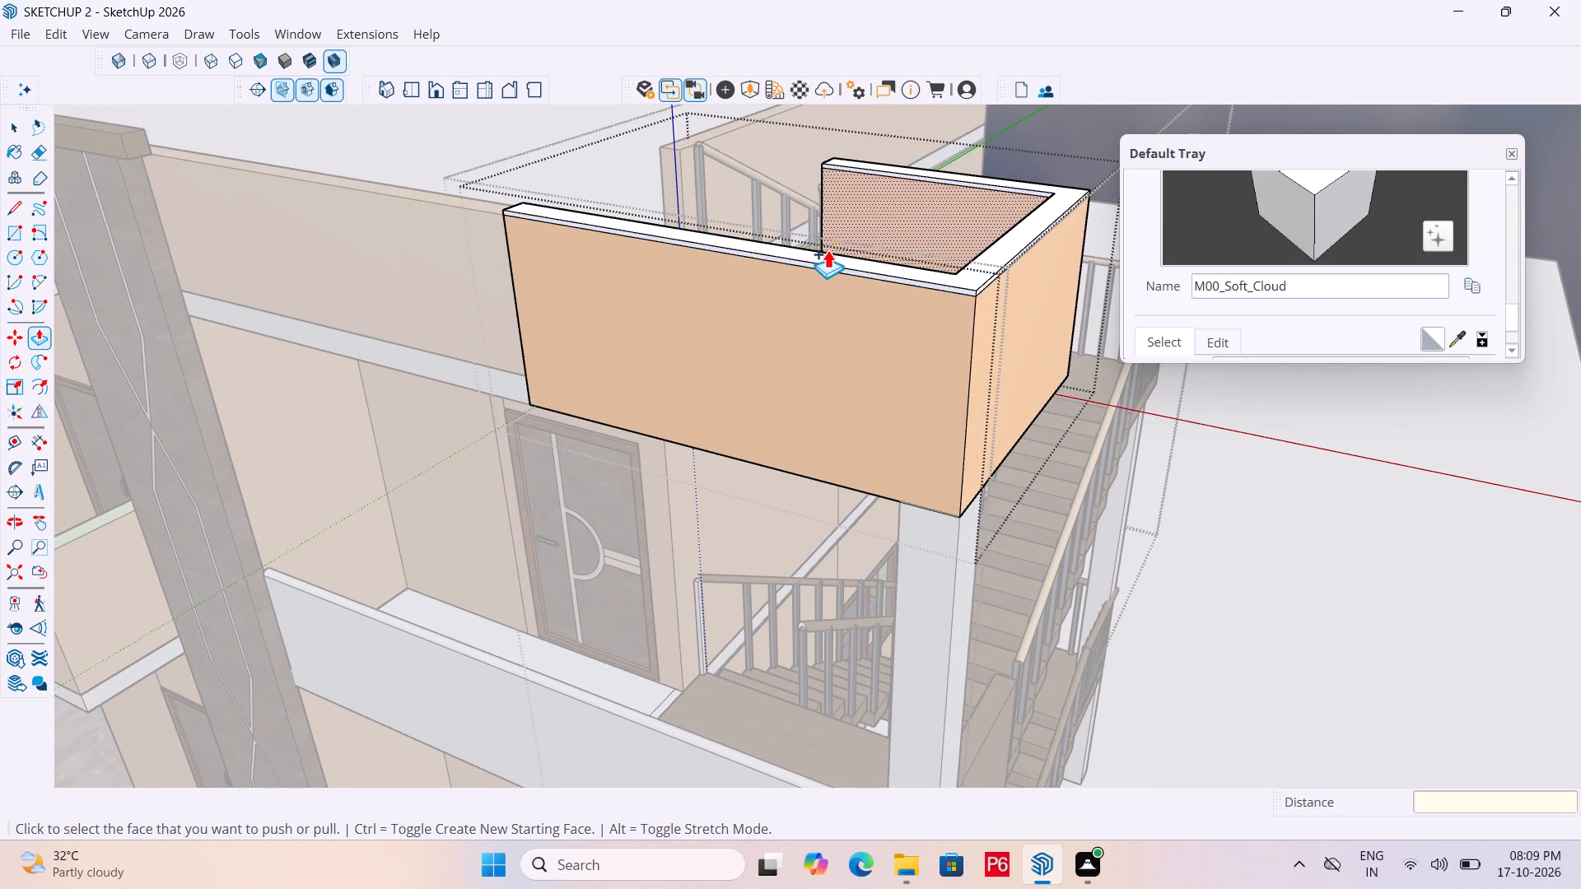
pyautogui.hotkey('ctrl', 's')
# Close the parapet section for editing and save the model.
pyautogui.scroll(-4, 744, 254)
pyautogui.moveTo(637, 277); pyautogui.dragTo(641, 277, button='middle')
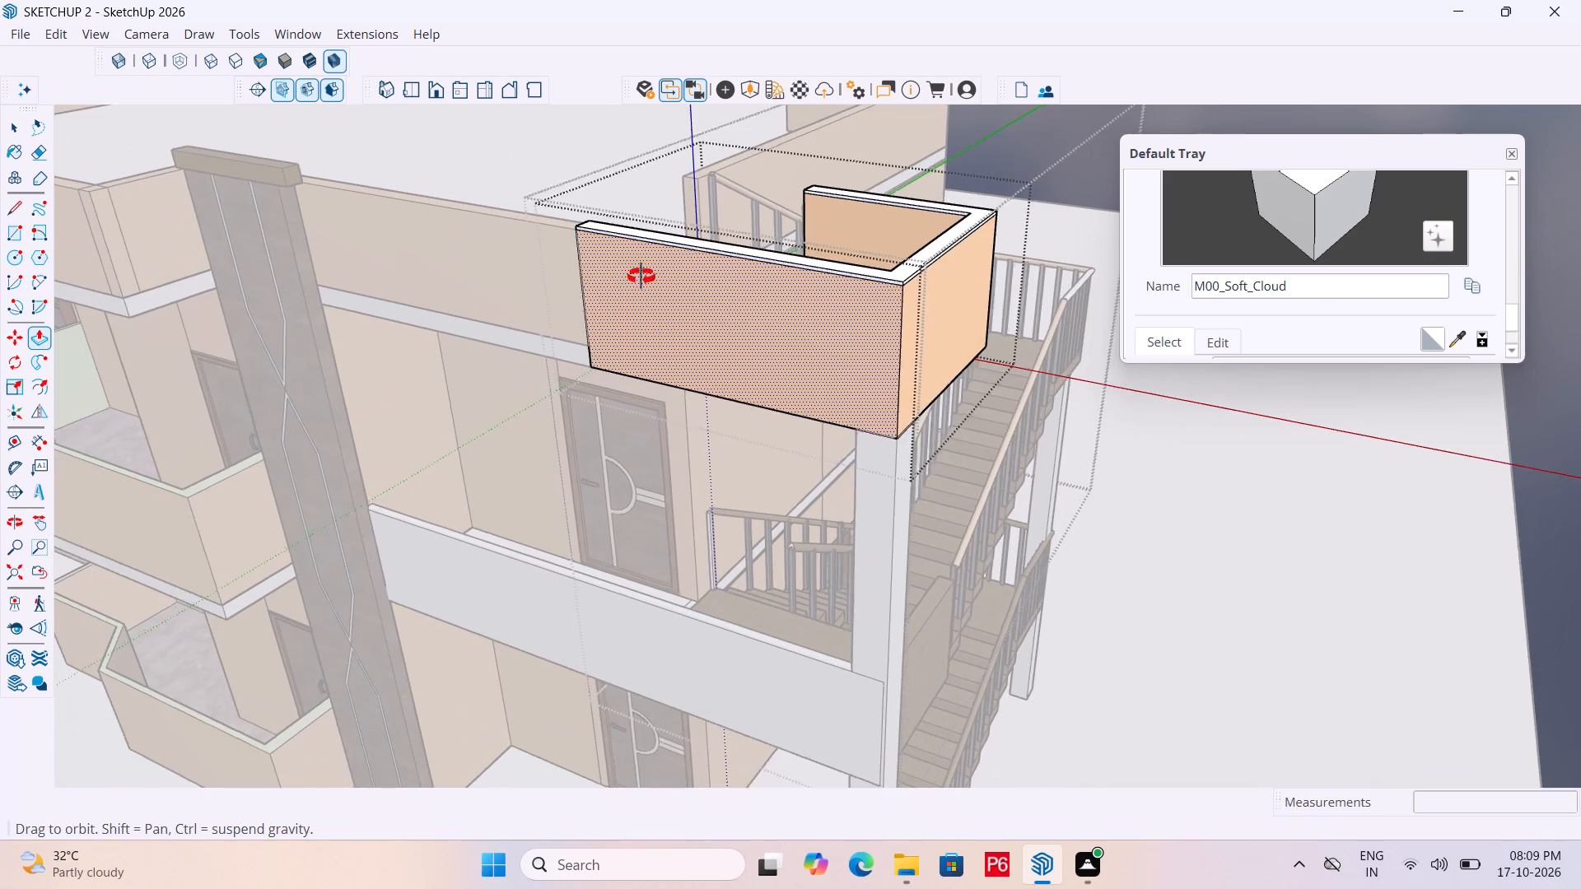
pyautogui.moveTo(641, 277); pyautogui.dragTo(1118, 322, button='middle')
pyautogui.moveTo(1028, 306); pyautogui.dragTo(893, 306, button='middle')
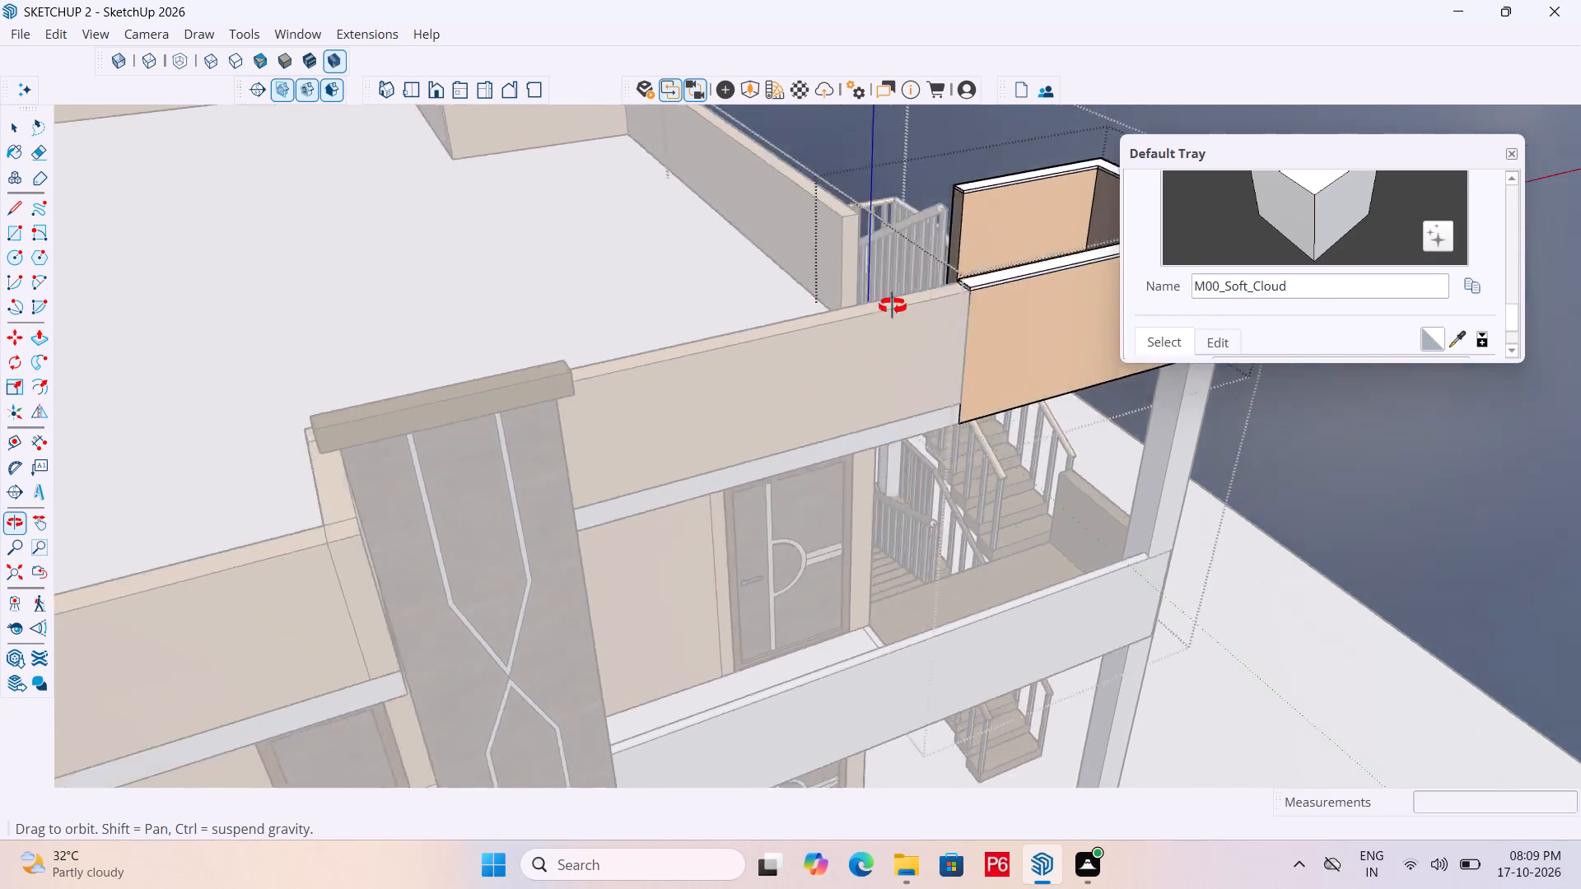
pyautogui.moveTo(893, 306); pyautogui.dragTo(450, 289, button='middle')
pyautogui.press('space')
pyautogui.click(1541, 633)
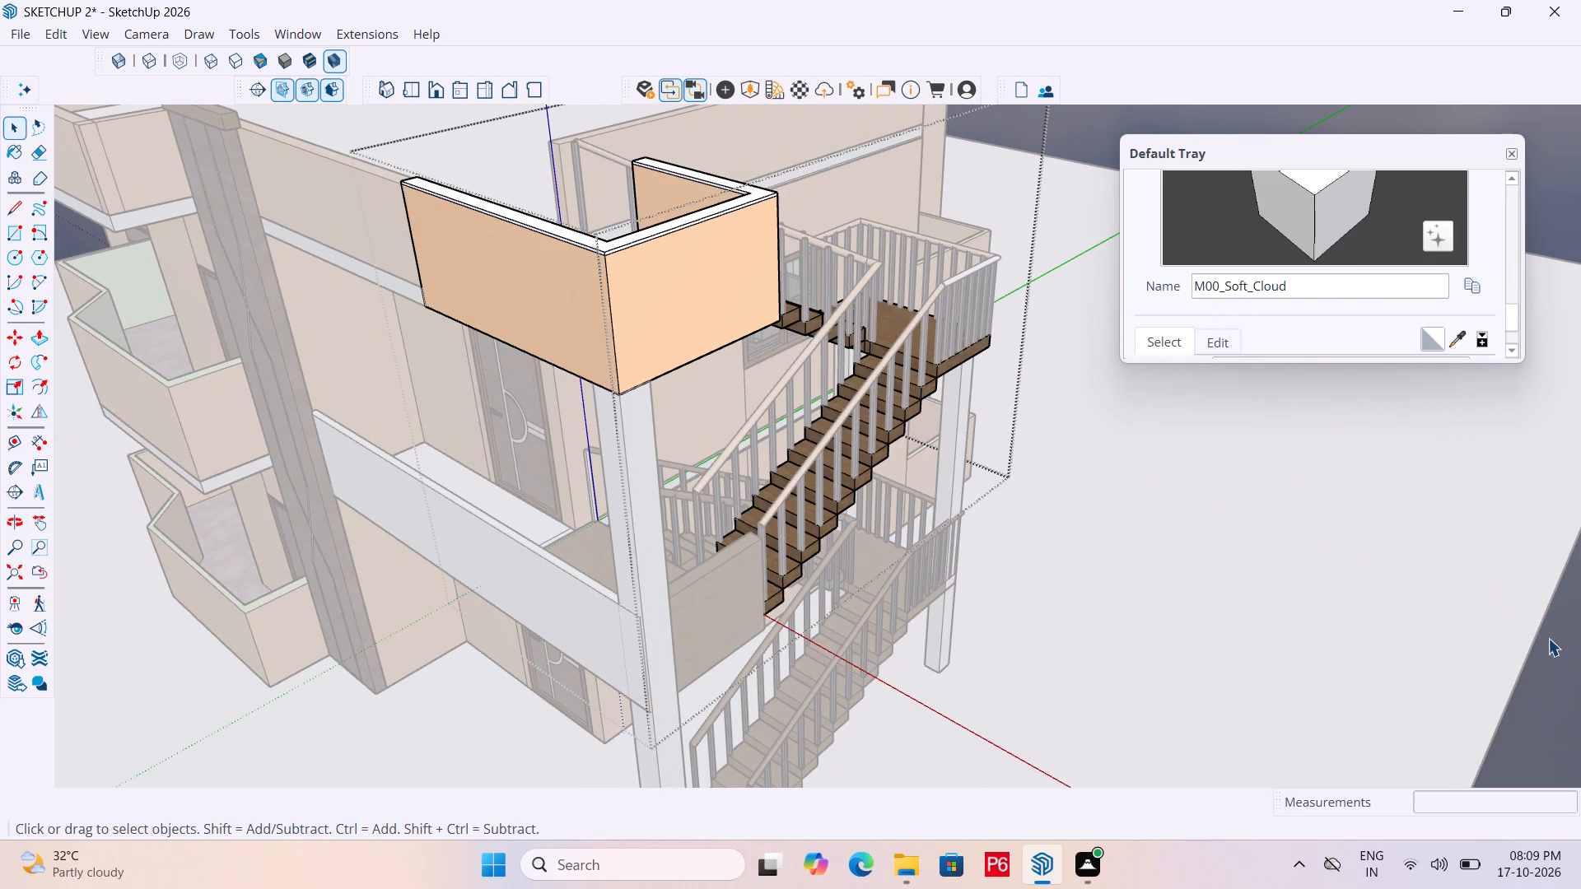
pyautogui.click(1548, 638)
pyautogui.tripleClick(1554, 647)
pyautogui.doubleClick(1554, 647)
pyautogui.scroll(-4, 1139, 382)
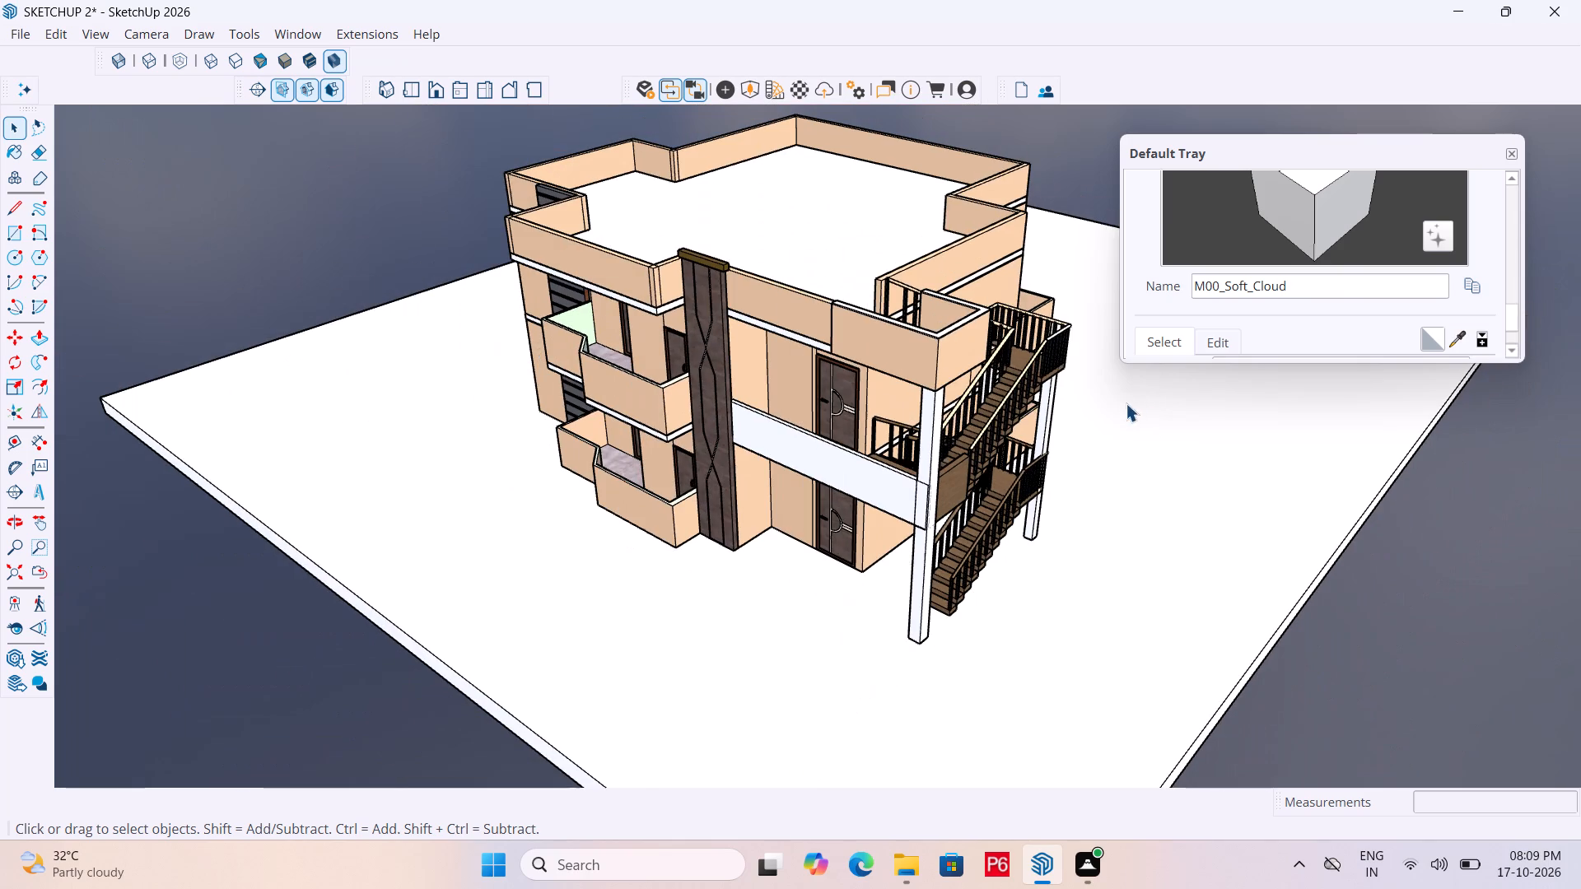
pyautogui.scroll(-1, 1126, 403)
pyautogui.hotkey('ctrl', 's')
pyautogui.hotkey('ctrl', 's')
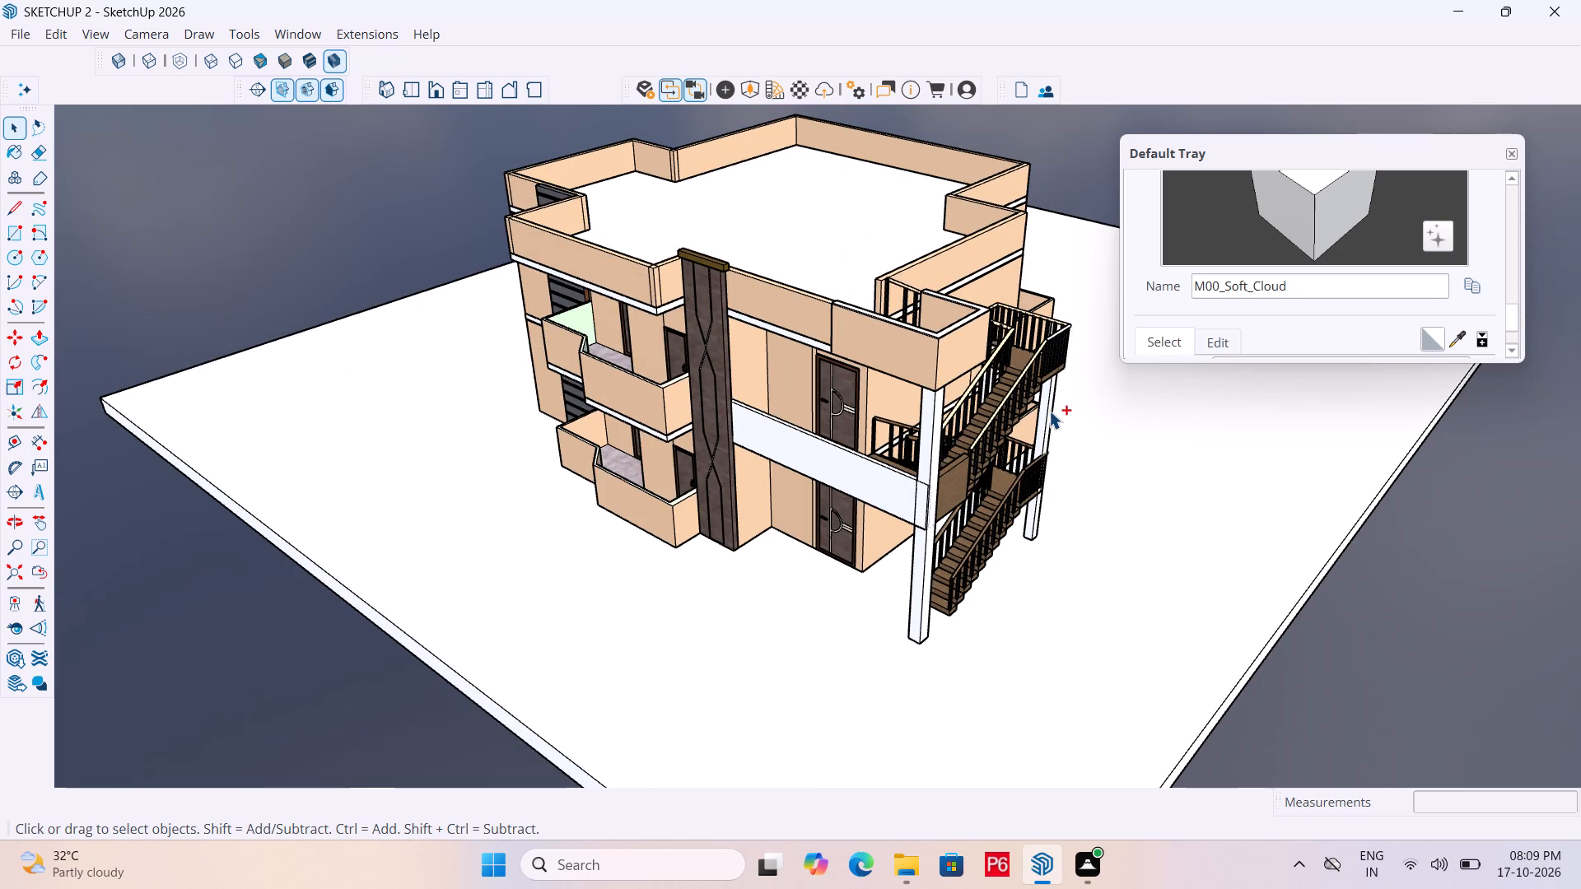
# Examine the external staircase, its corner post, the parapets and the decorative column on the facade.
pyautogui.moveTo(1032, 411); pyautogui.dragTo(423, 343, button='middle')
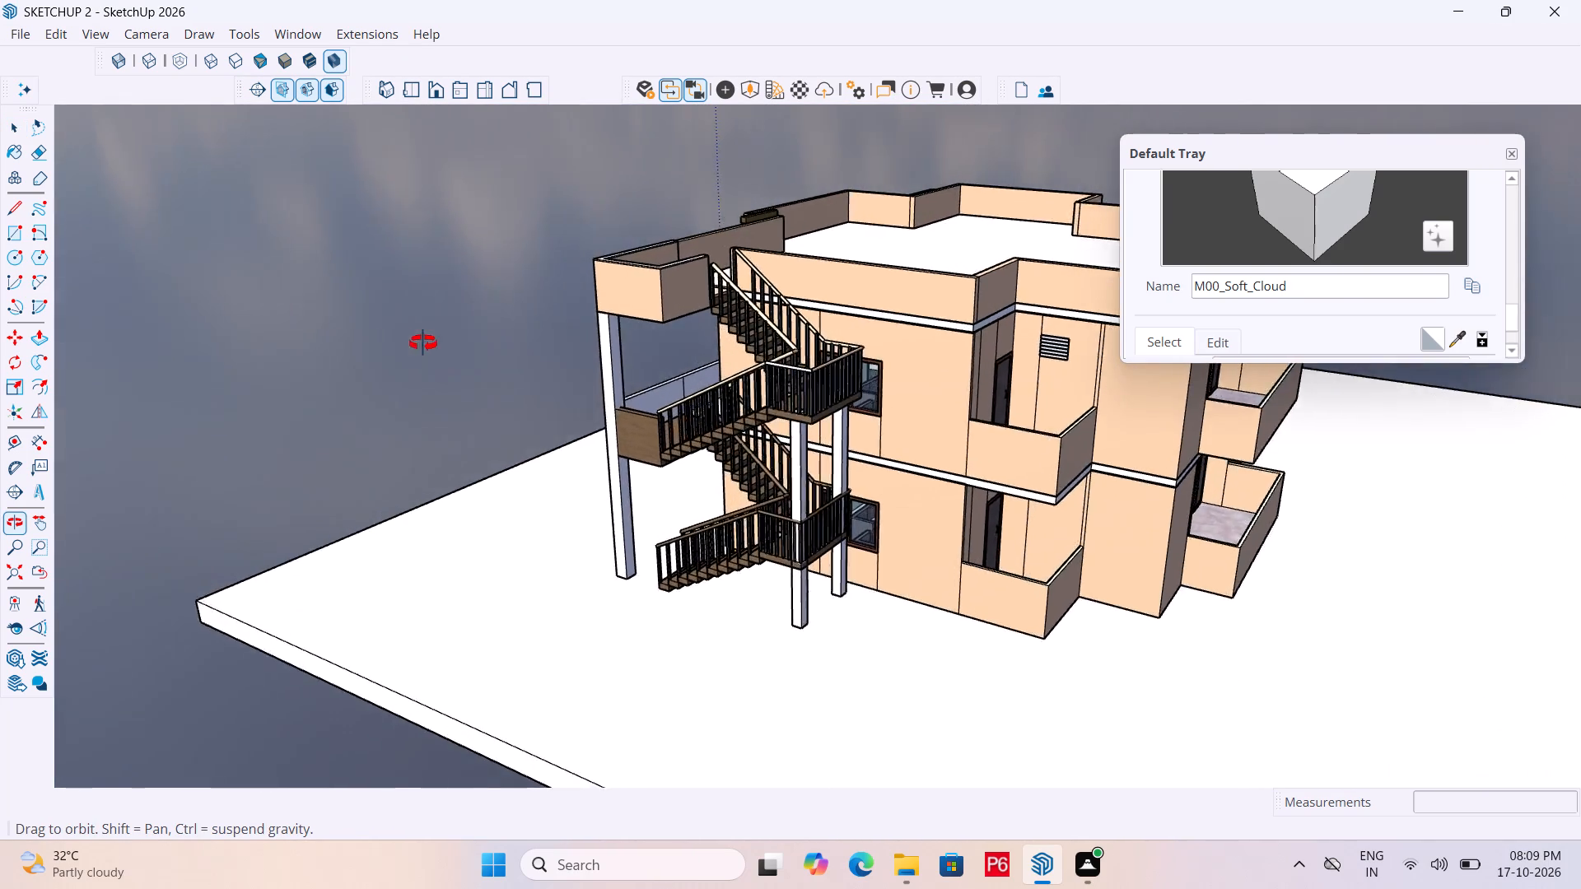
pyautogui.moveTo(423, 343); pyautogui.dragTo(1089, 392, button='middle')
pyautogui.scroll(4, 1043, 414)
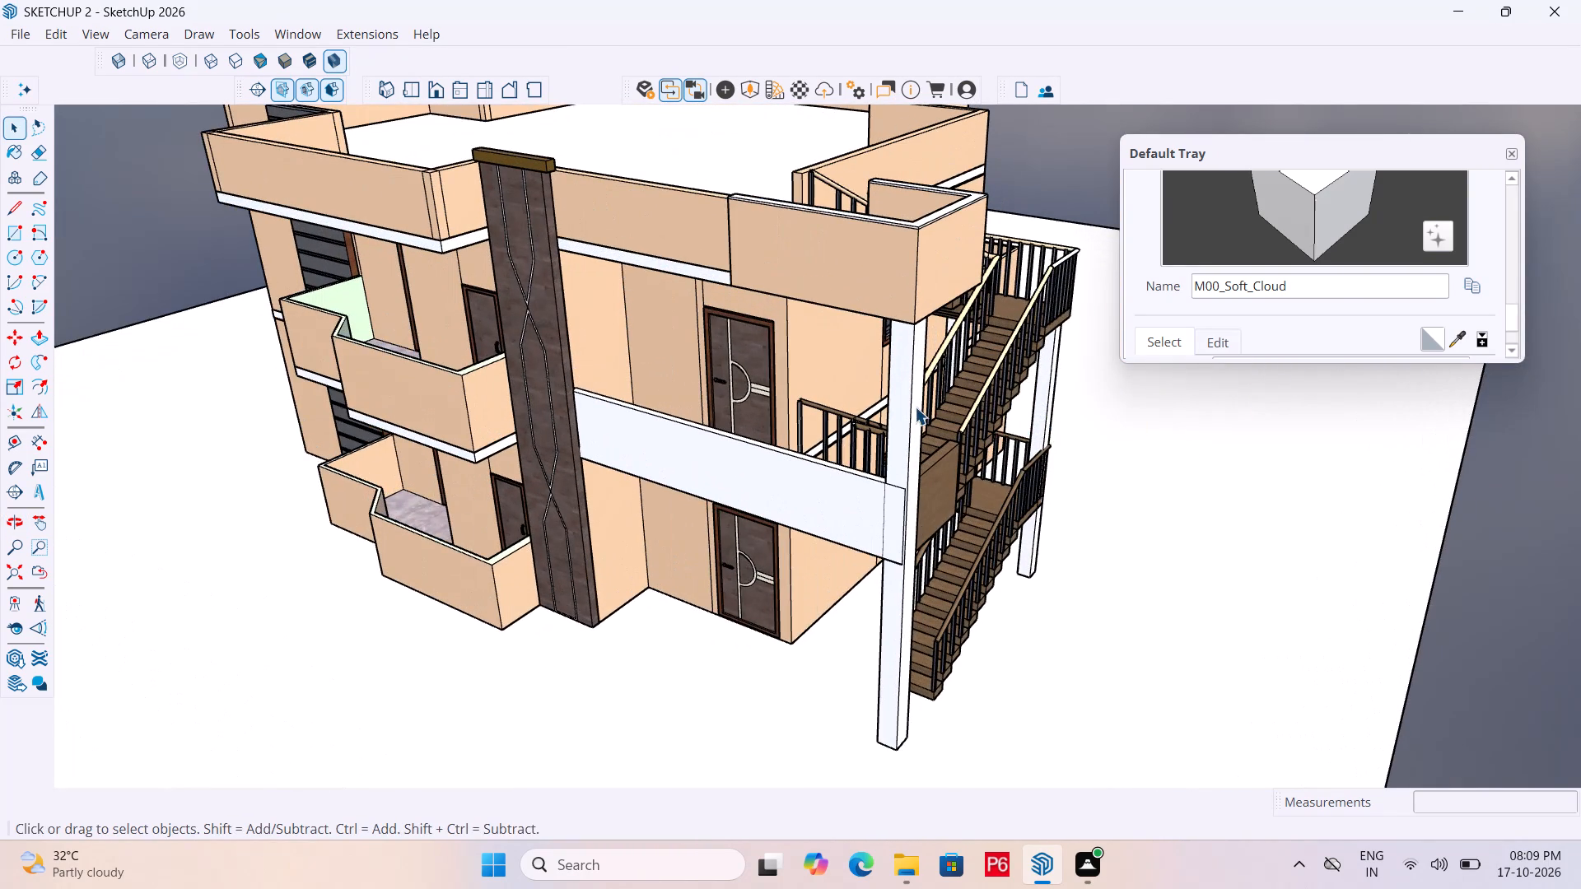
pyautogui.click(915, 407)
pyautogui.scroll(-5, 1271, 301)
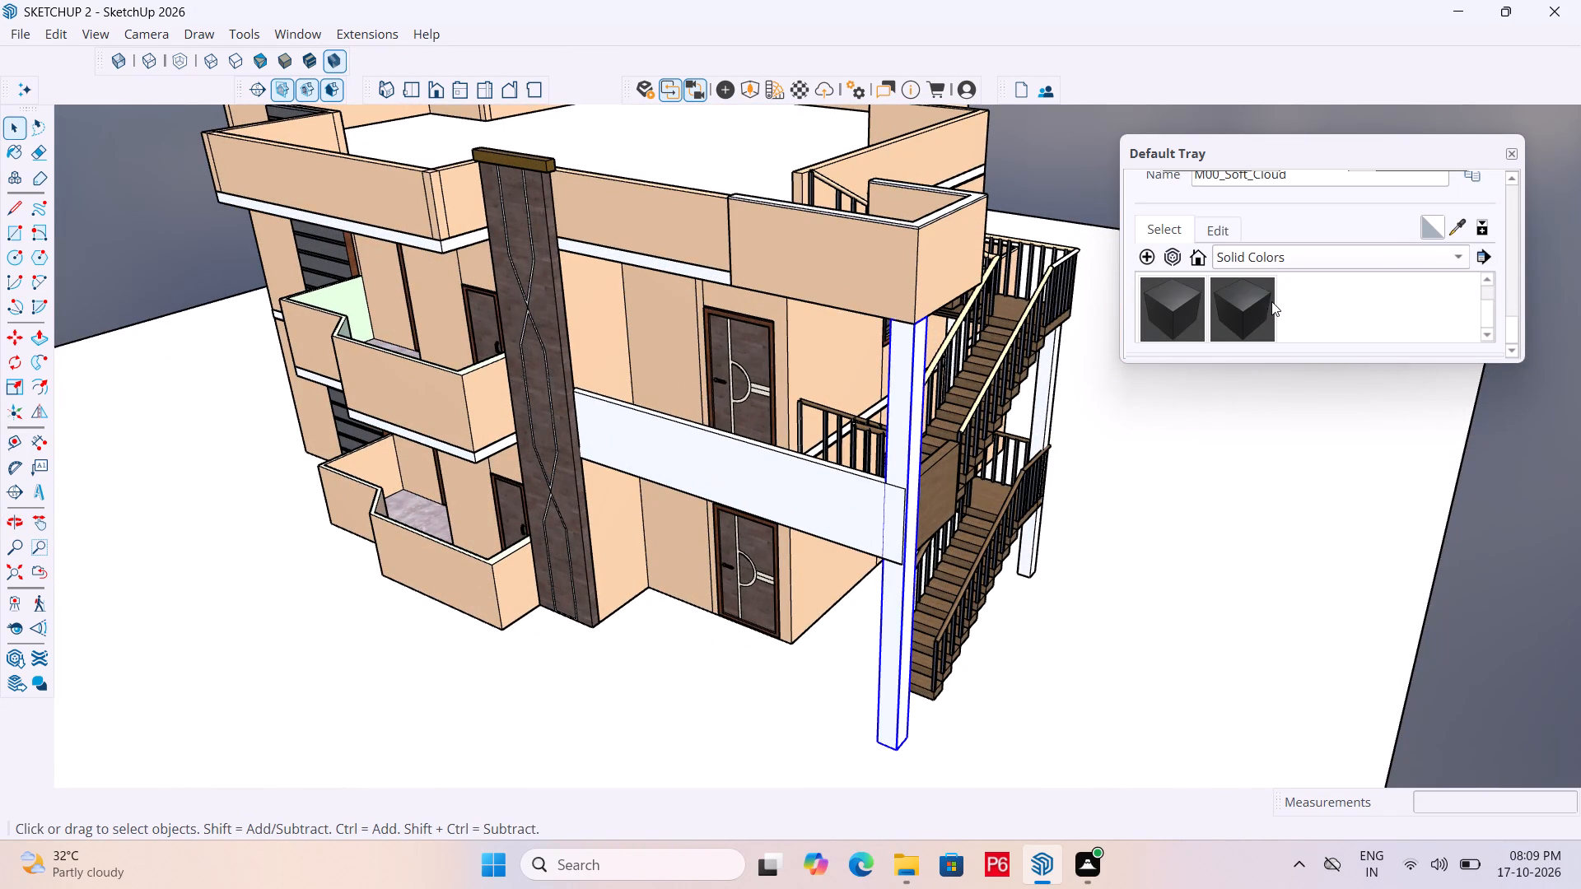
pyautogui.click(1331, 259)
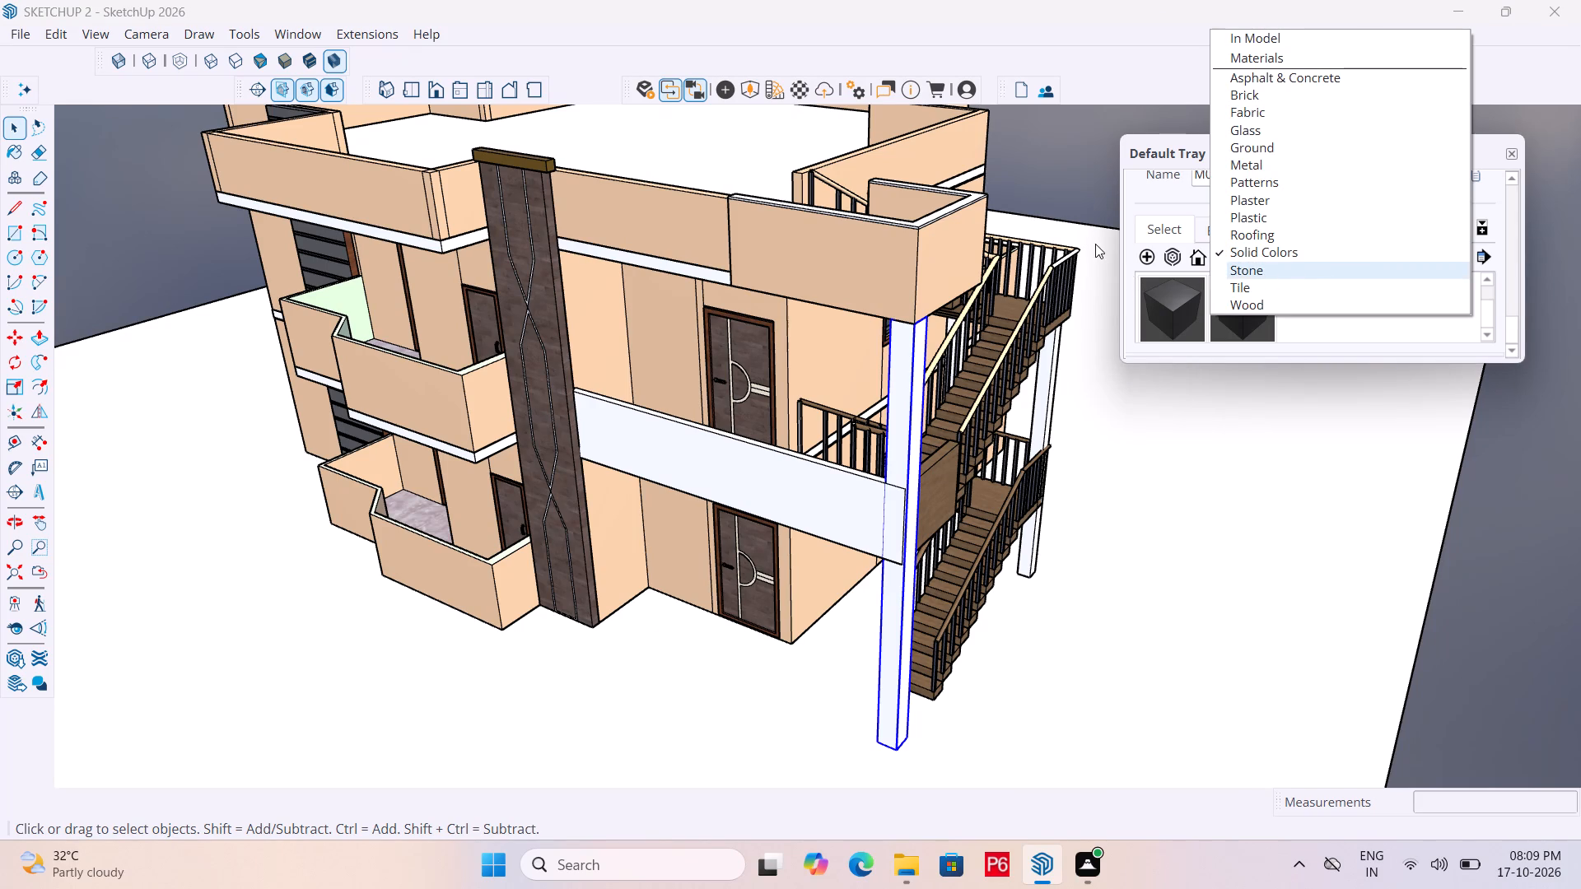
pyautogui.moveTo(935, 376); pyautogui.dragTo(935, 311, button='middle')
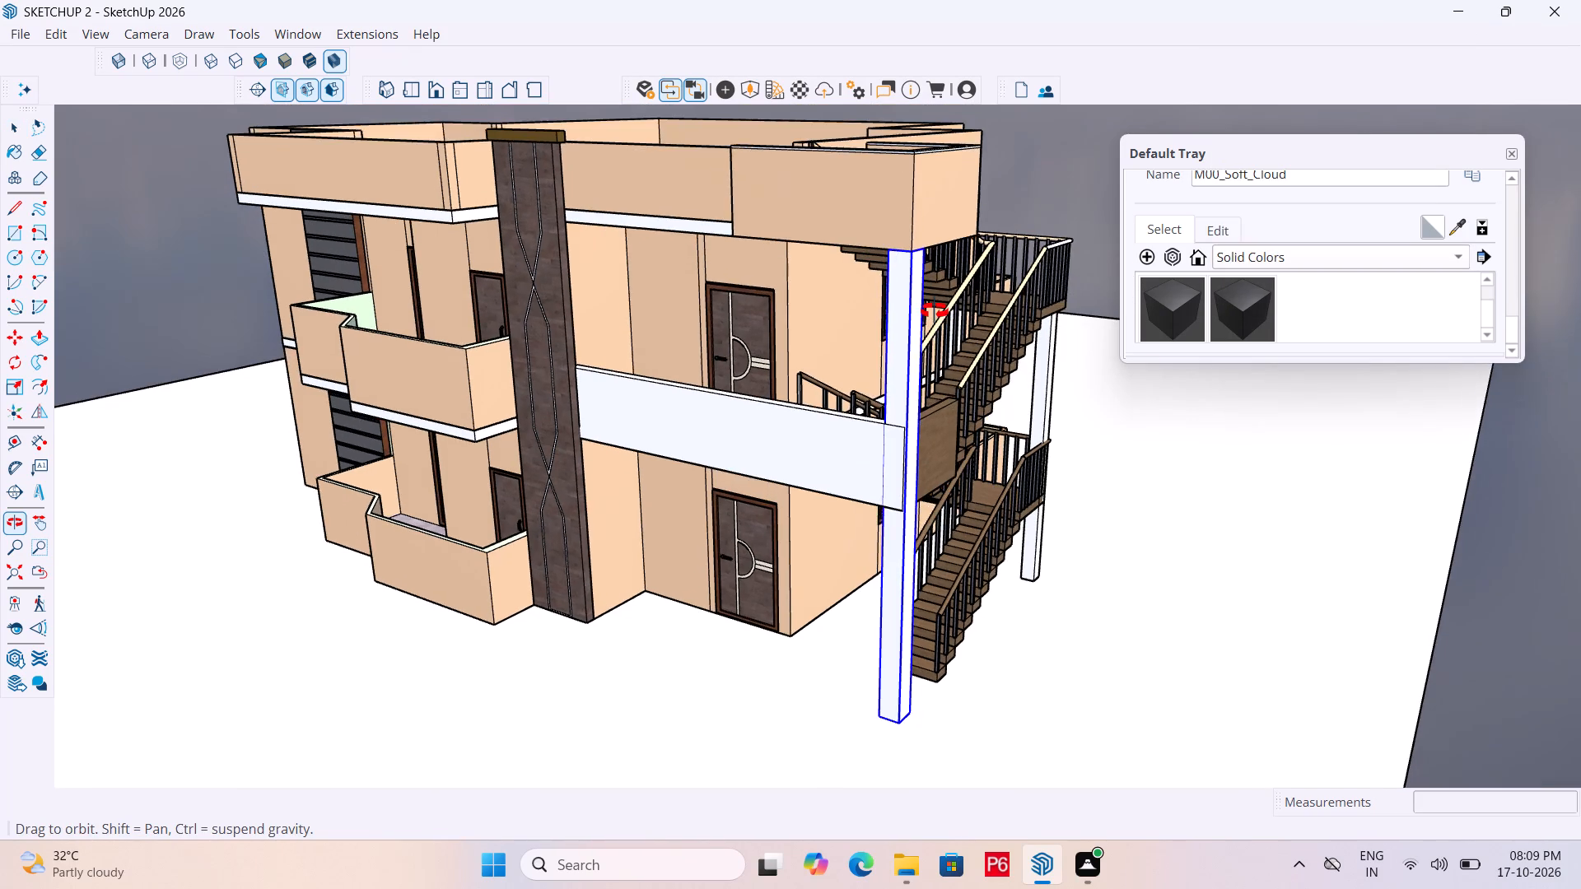
pyautogui.moveTo(935, 311); pyautogui.dragTo(955, 305, button='middle')
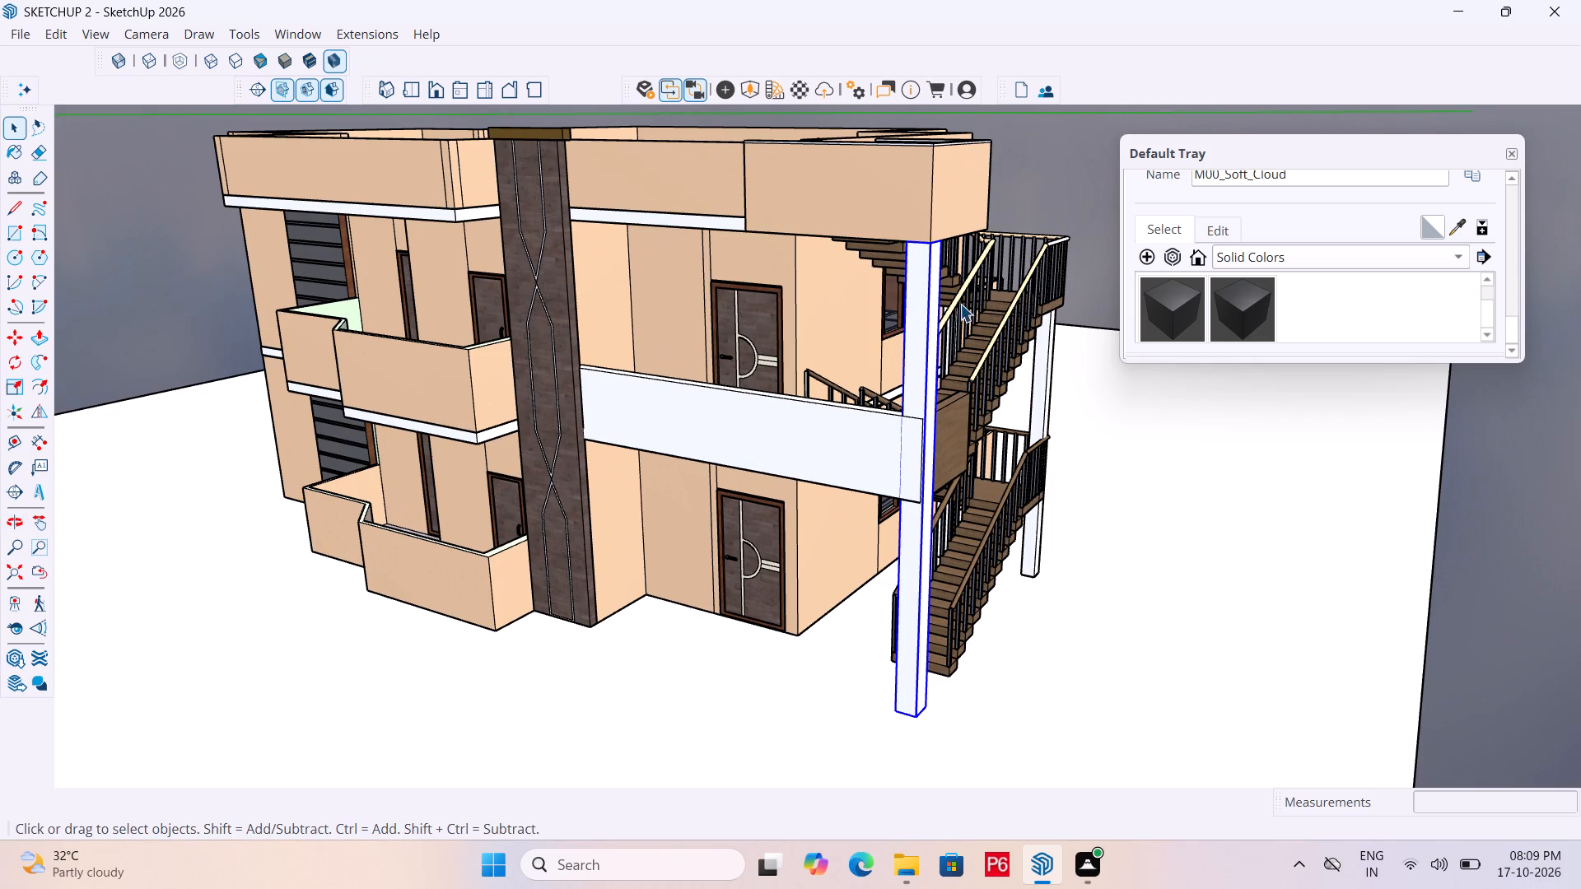
pyautogui.moveTo(954, 410); pyautogui.dragTo(787, 388, button='middle')
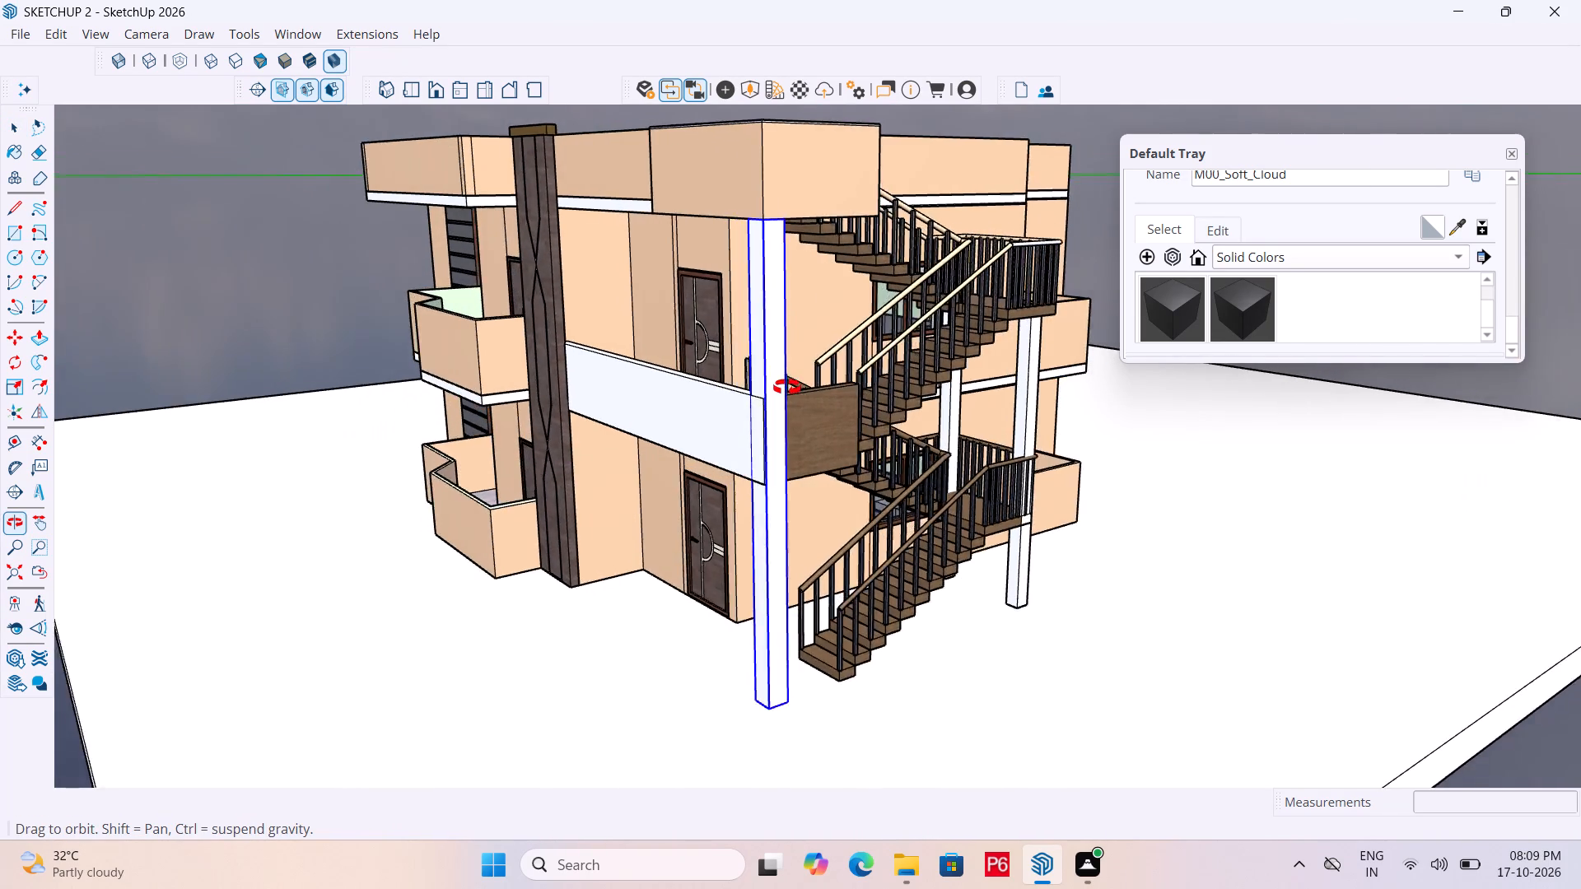
pyautogui.moveTo(787, 388); pyautogui.dragTo(838, 400, button='middle')
pyautogui.scroll(4, 838, 400)
pyautogui.moveTo(825, 380); pyautogui.dragTo(991, 403, button='middle')
pyautogui.scroll(-4, 916, 345)
pyautogui.scroll(19, 480, 258)
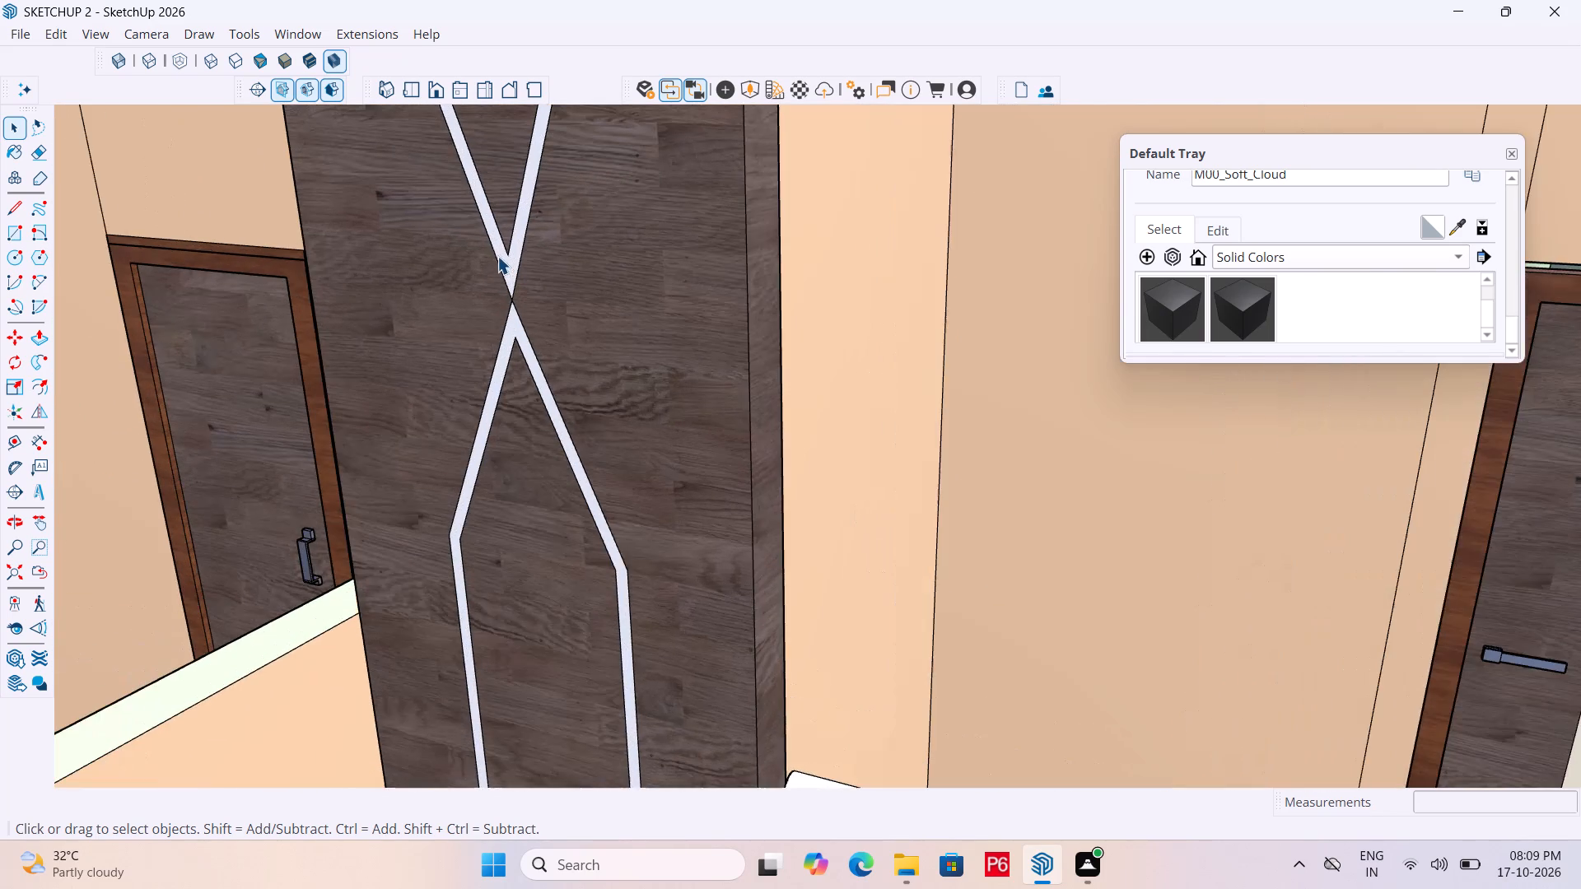
# Open the decorative column for editing and paint its upper and lower crossing line strips with M00_Soft_Cloud from Solid Colors.
pyautogui.doubleClick(504, 263)
pyautogui.click(515, 266)
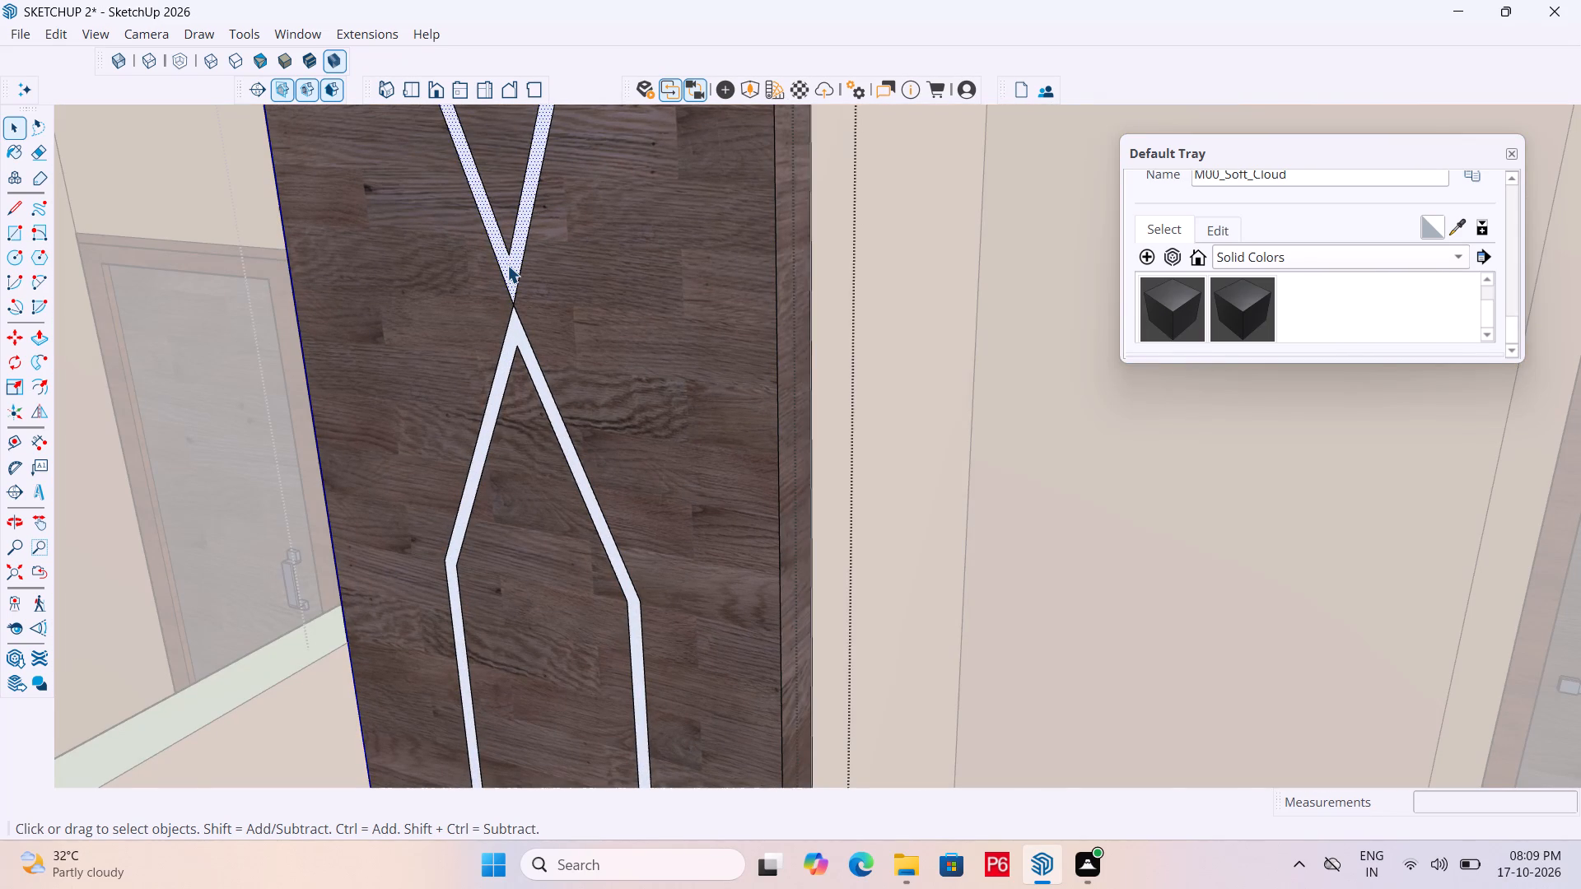
pyautogui.click(507, 265)
pyautogui.scroll(-1, 1272, 281)
pyautogui.scroll(3, 1273, 282)
pyautogui.scroll(-1, 1246, 300)
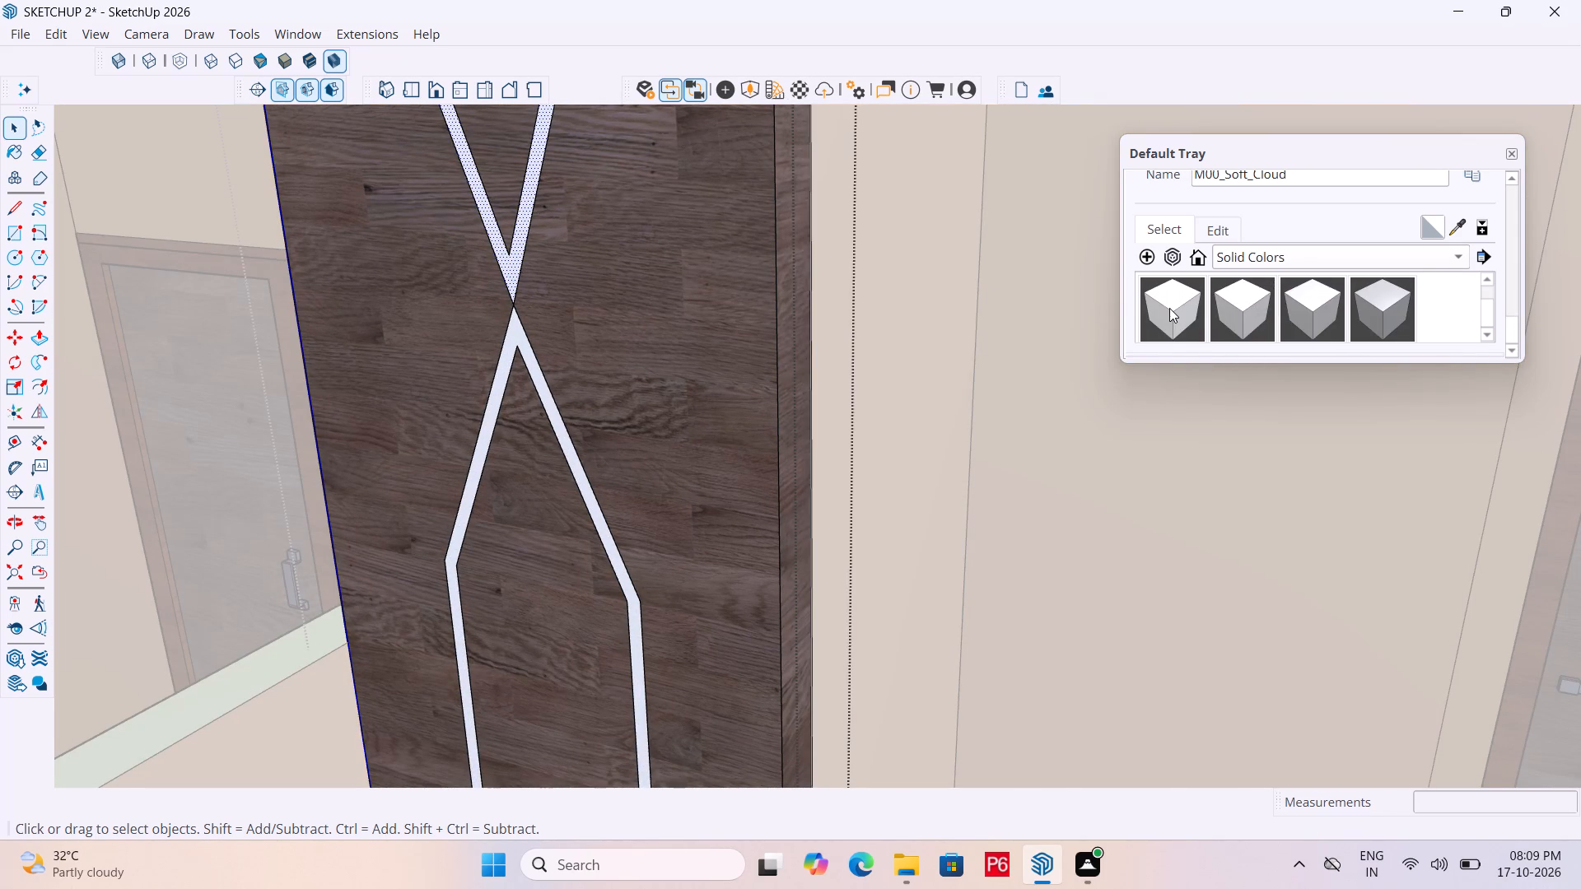
pyautogui.click(1169, 308)
pyautogui.click(511, 270)
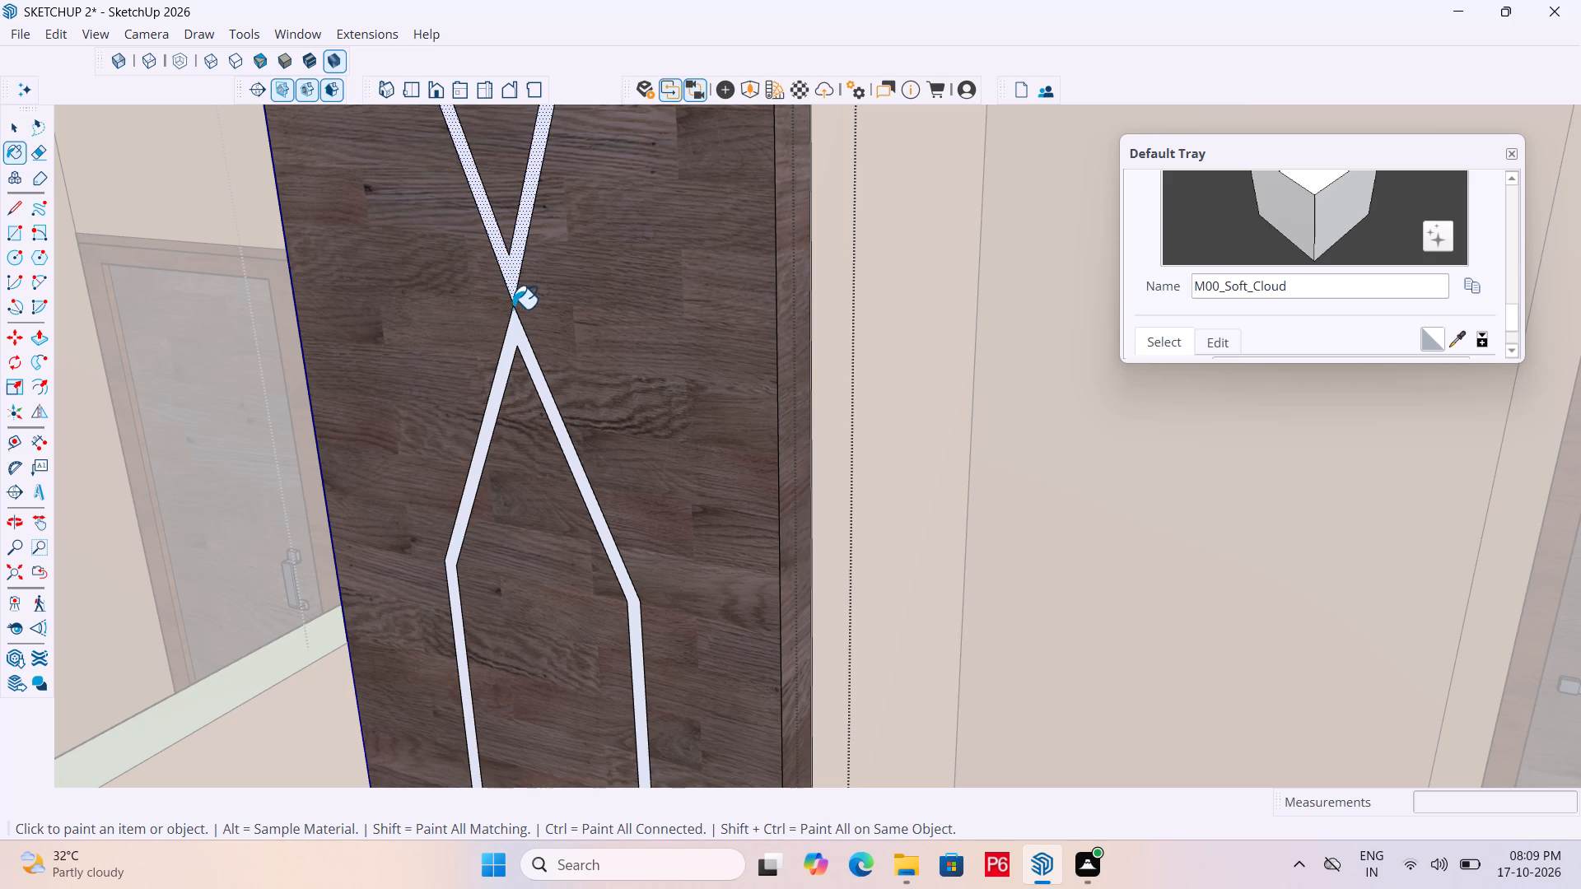
pyautogui.click(513, 330)
pyautogui.scroll(-6, 514, 255)
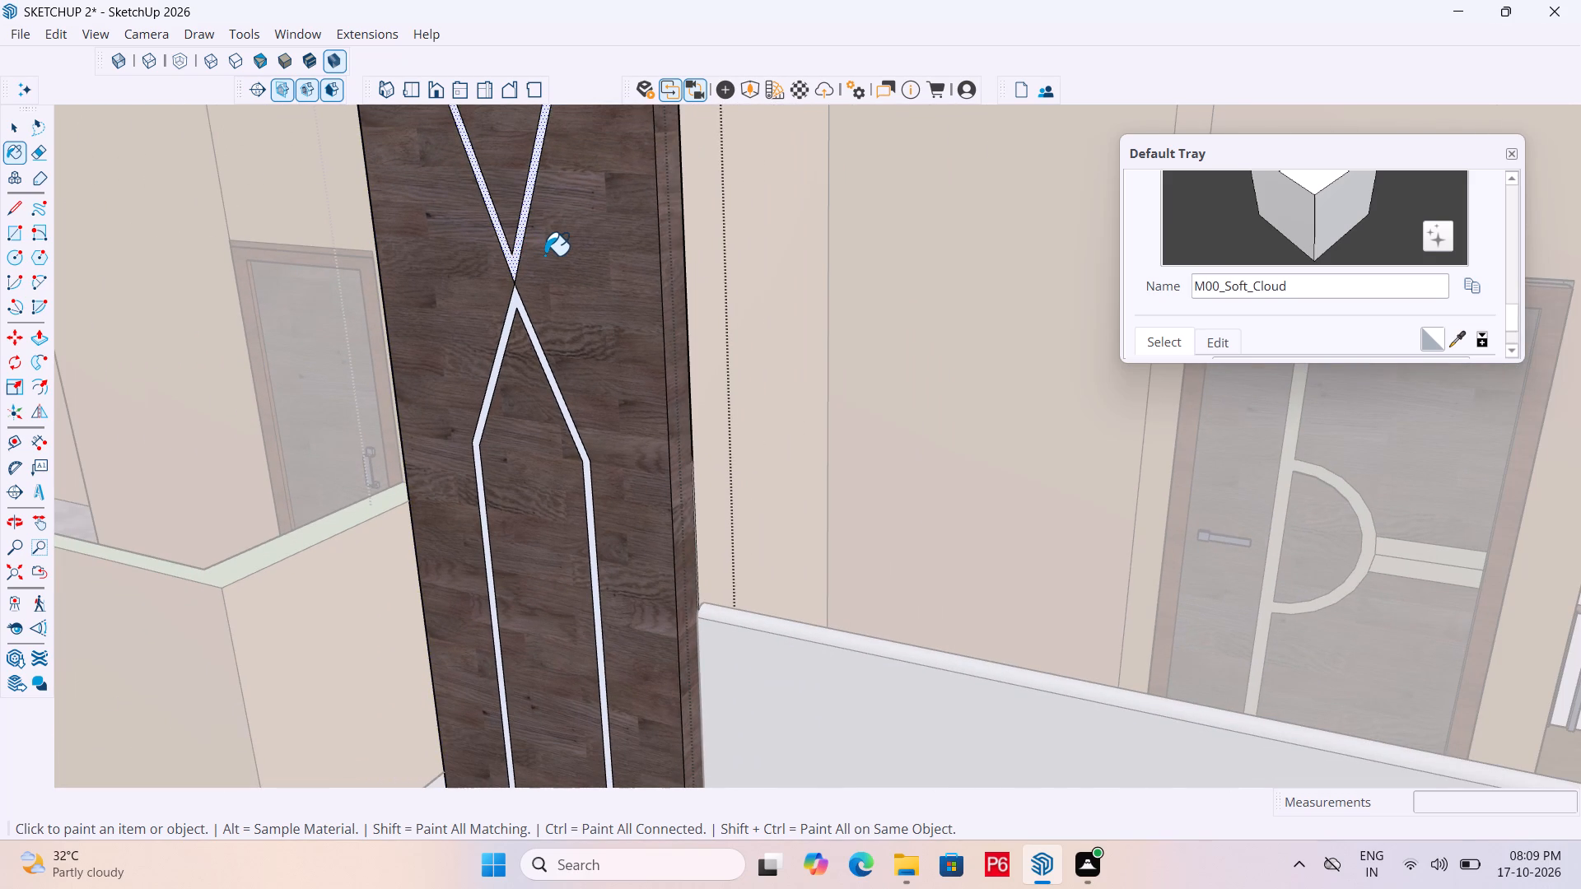
# Save the model.
pyautogui.press('Escape')
pyautogui.hotkey('ctrl', 's')
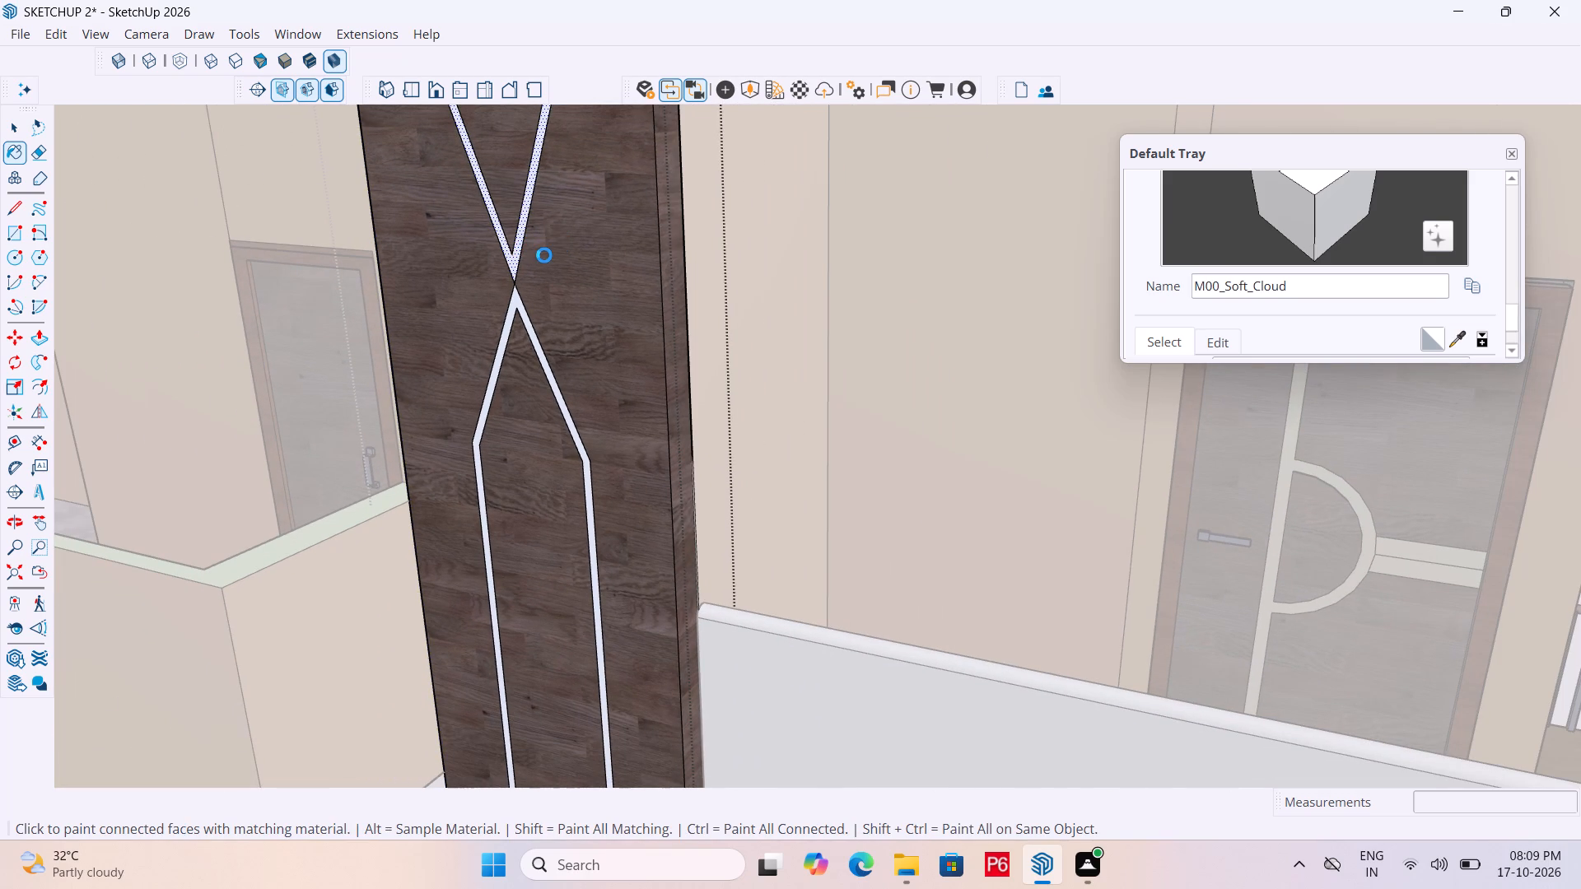
pyautogui.hotkey('ctrl', 's')
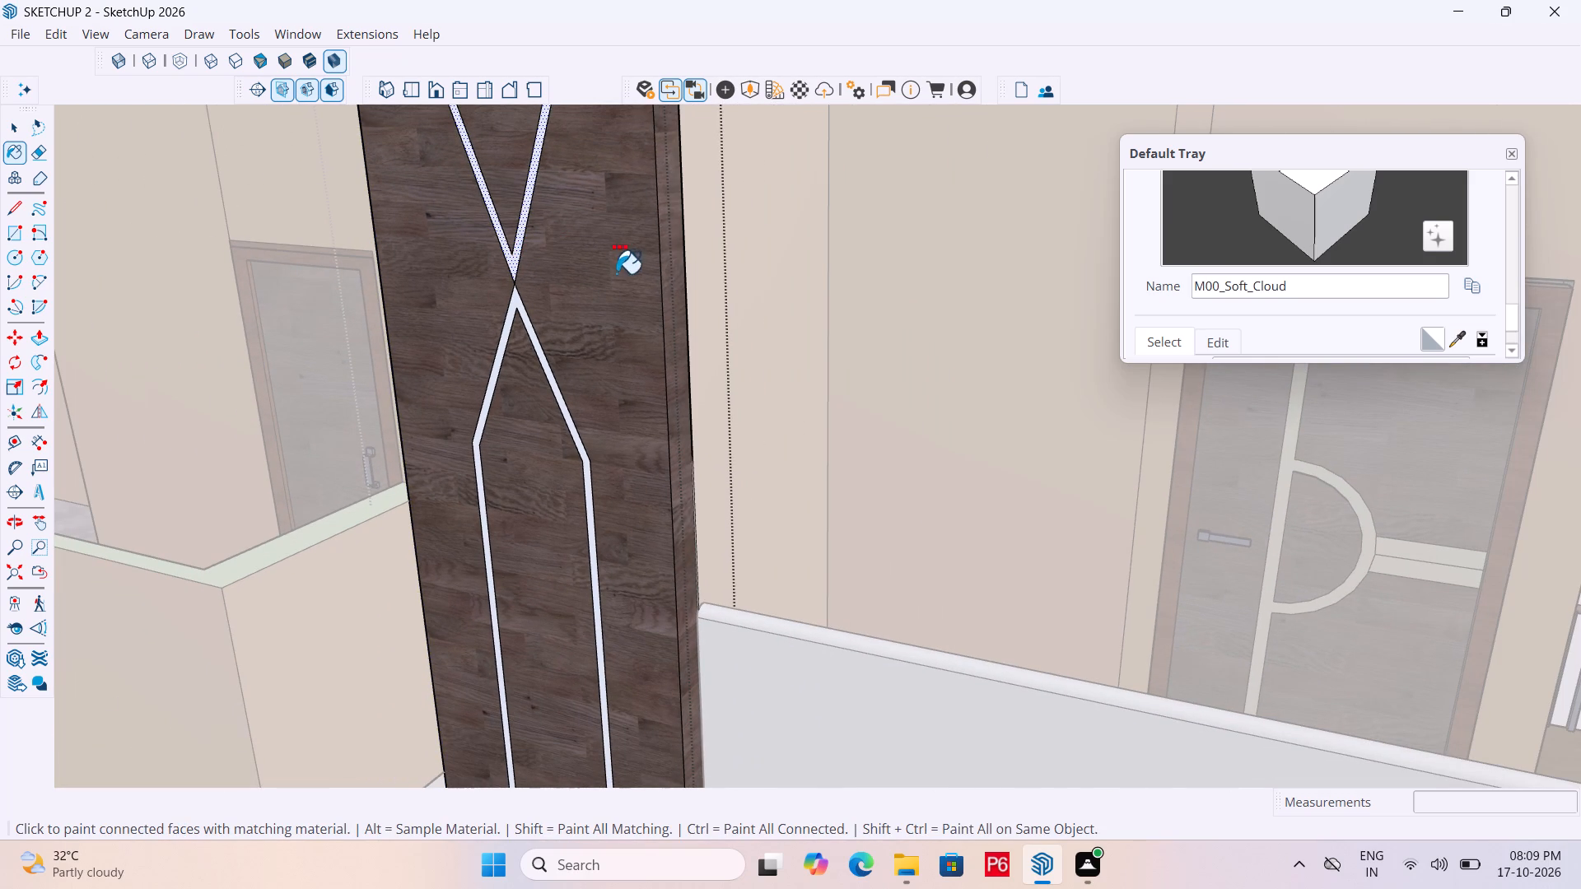
# Repaint the decorative column's line strips above and below the upper crossing with M00_Soft_Cloud from Solid Colors.
pyautogui.scroll(-4, 696, 293)
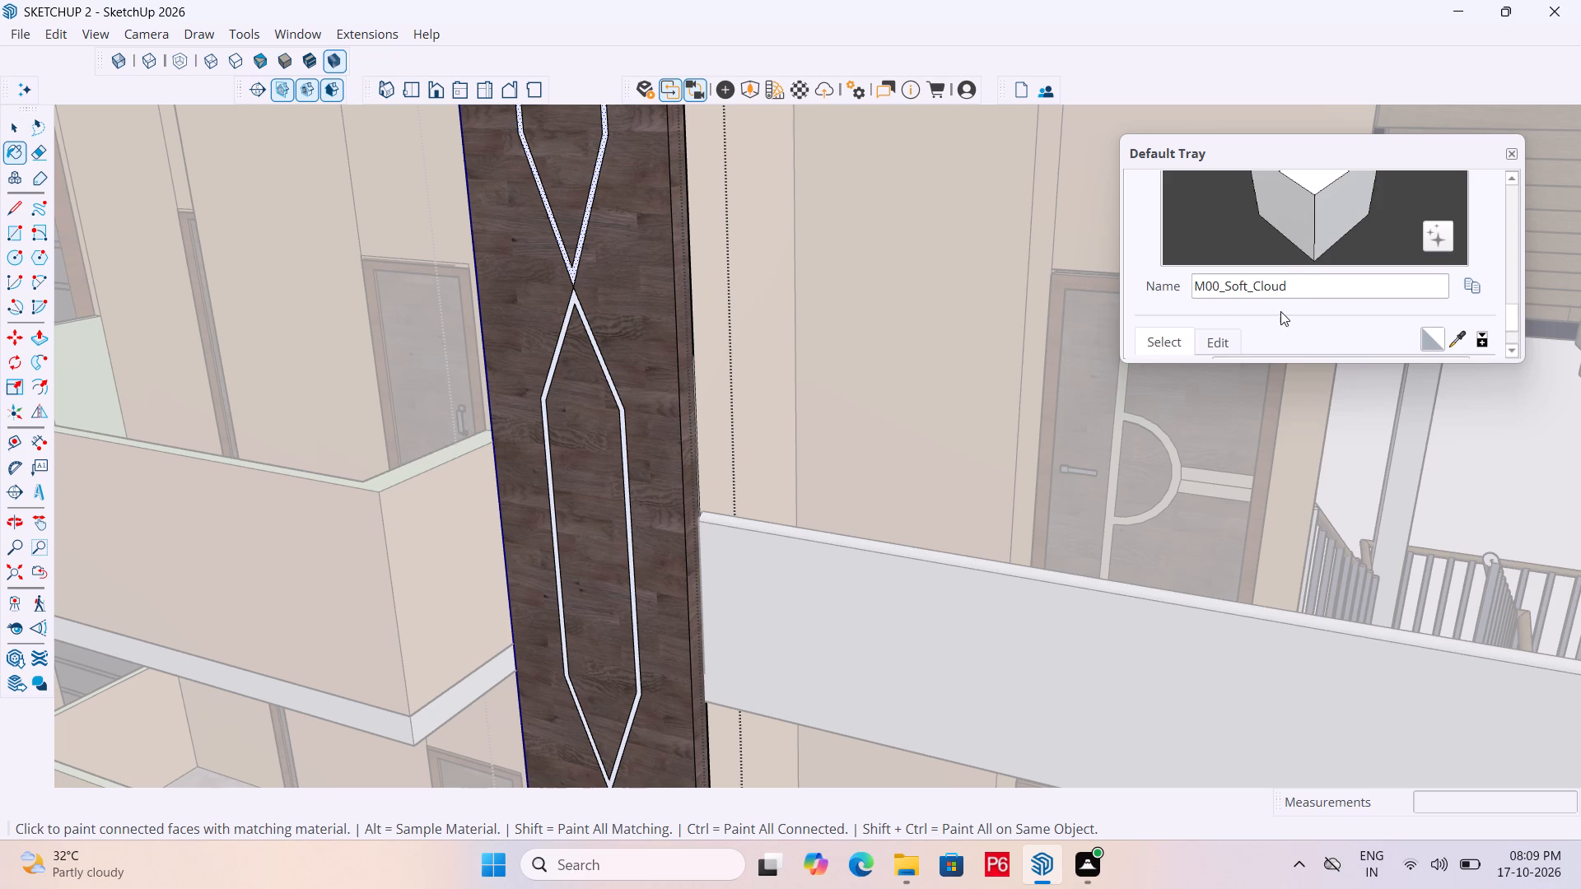
pyautogui.scroll(-2, 1280, 311)
pyautogui.scroll(1, 1280, 311)
pyautogui.scroll(-1, 1280, 311)
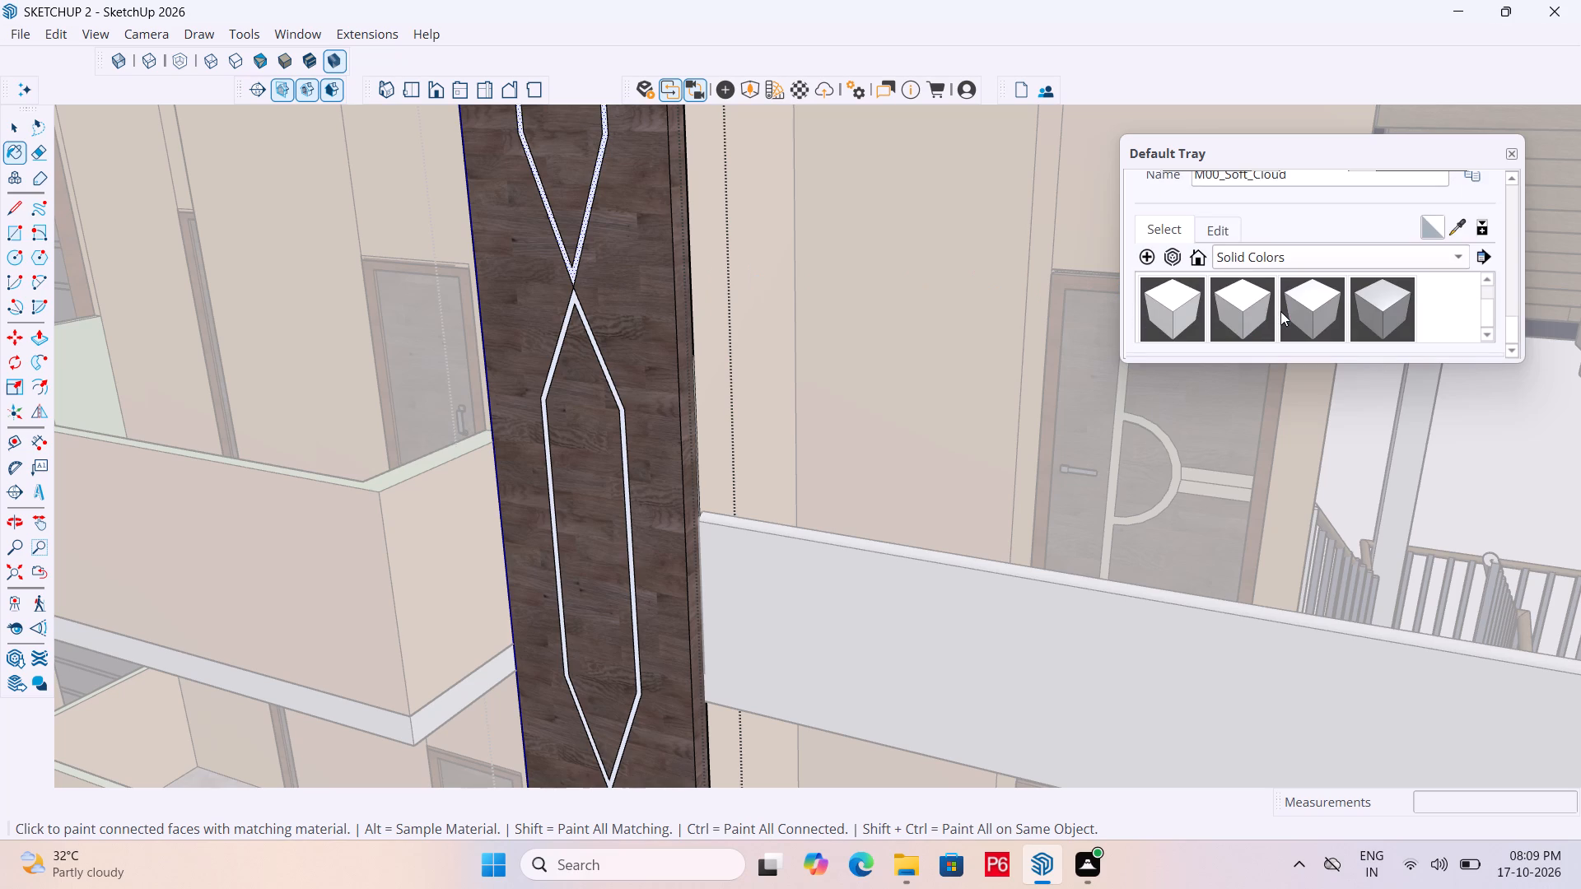
pyautogui.click(1167, 306)
pyautogui.scroll(5, 641, 286)
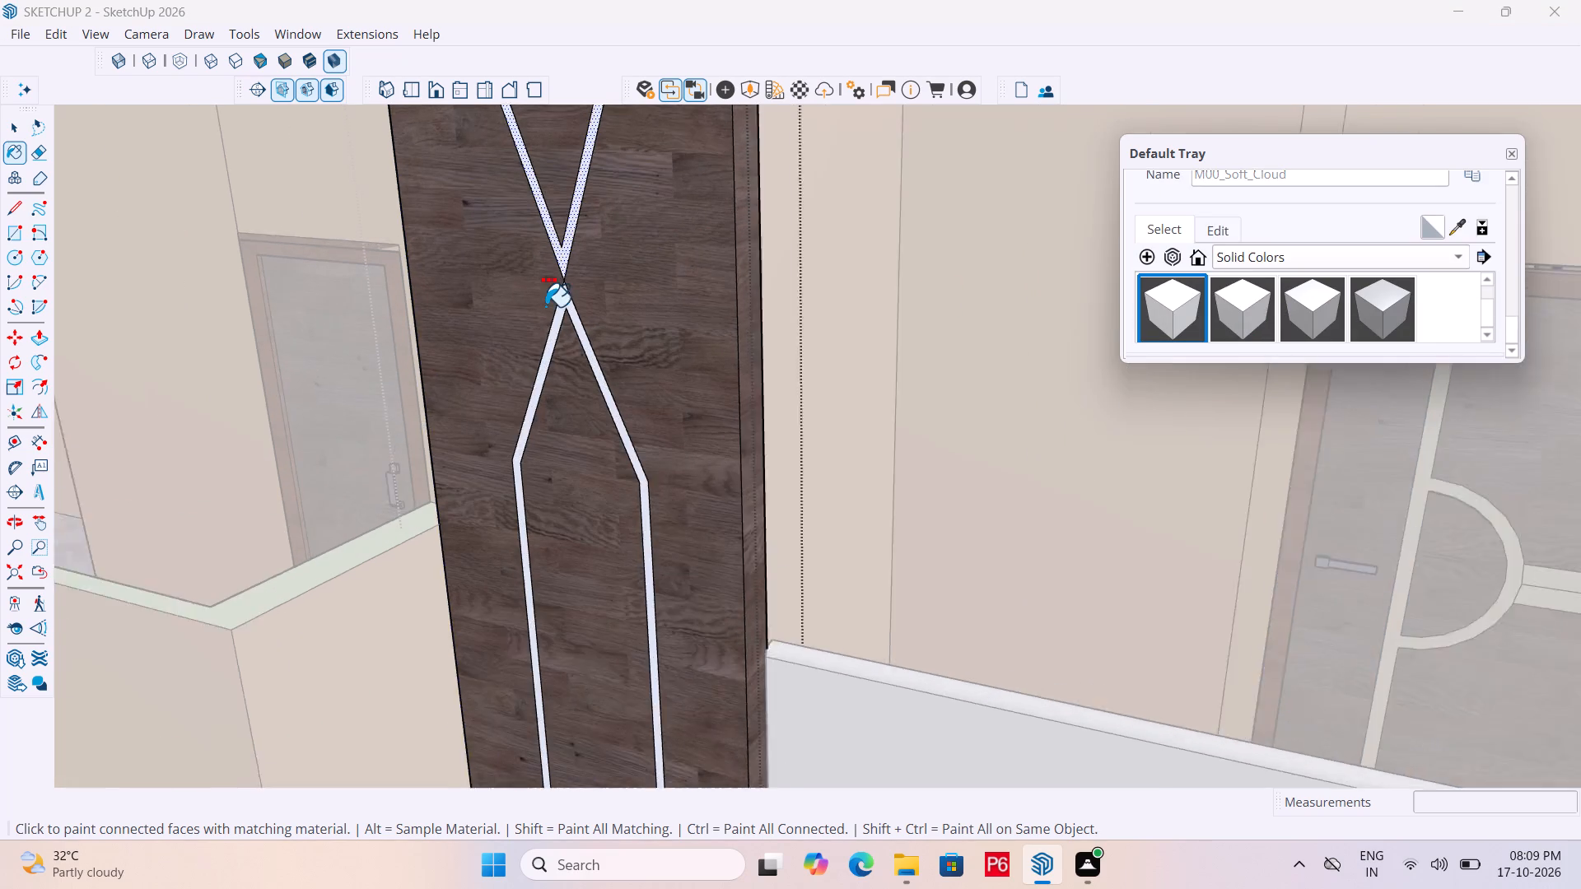
pyautogui.scroll(5, 545, 306)
pyautogui.click(571, 226)
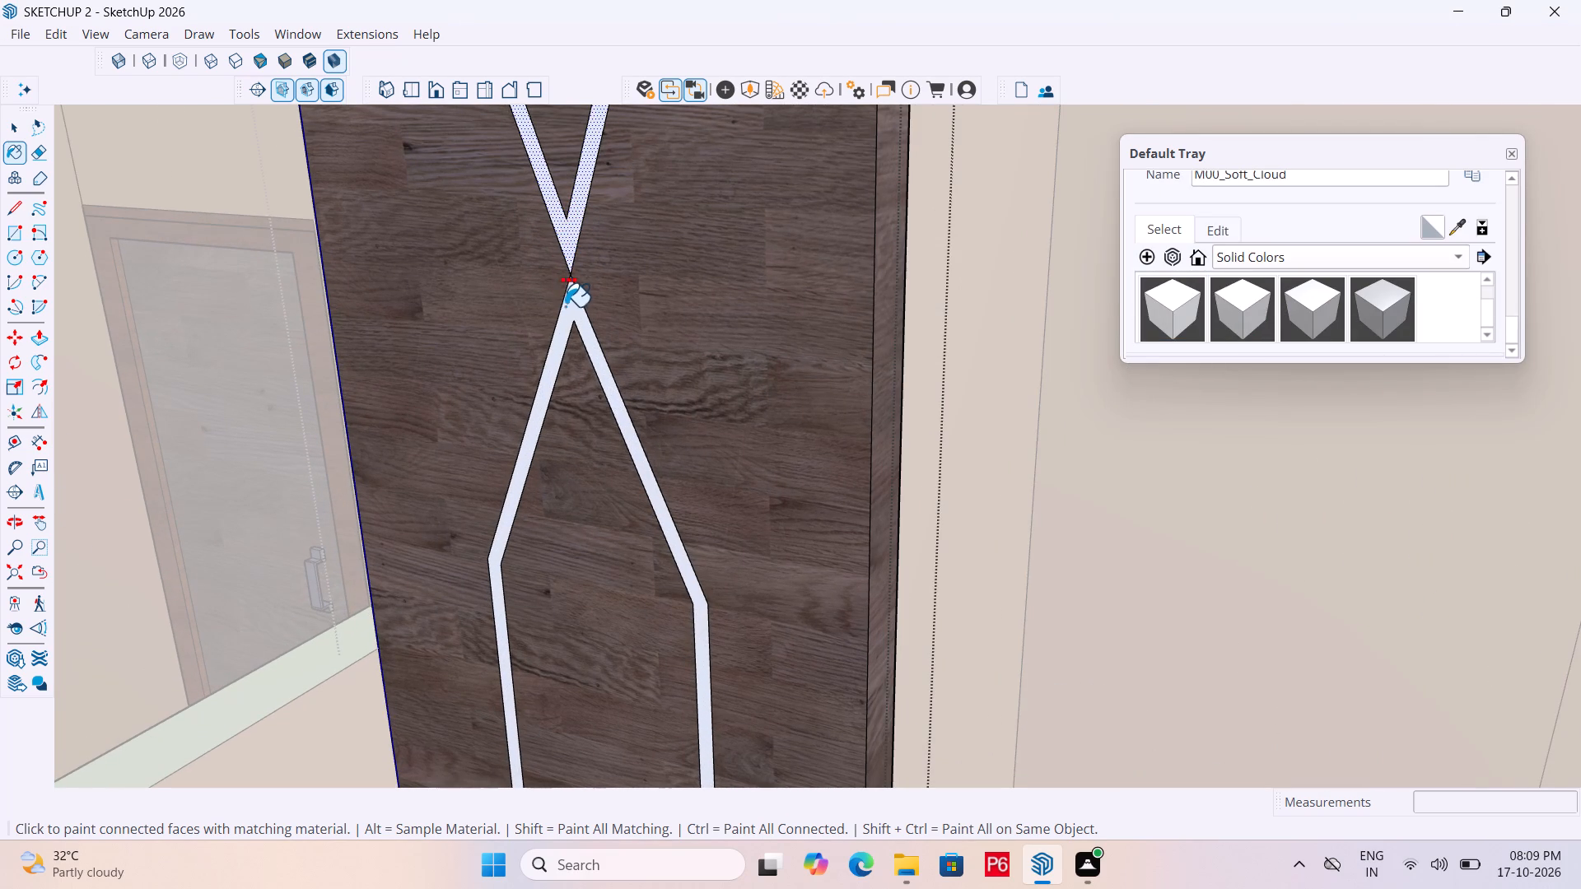
pyautogui.click(569, 306)
pyautogui.press('space')
pyautogui.click(573, 309)
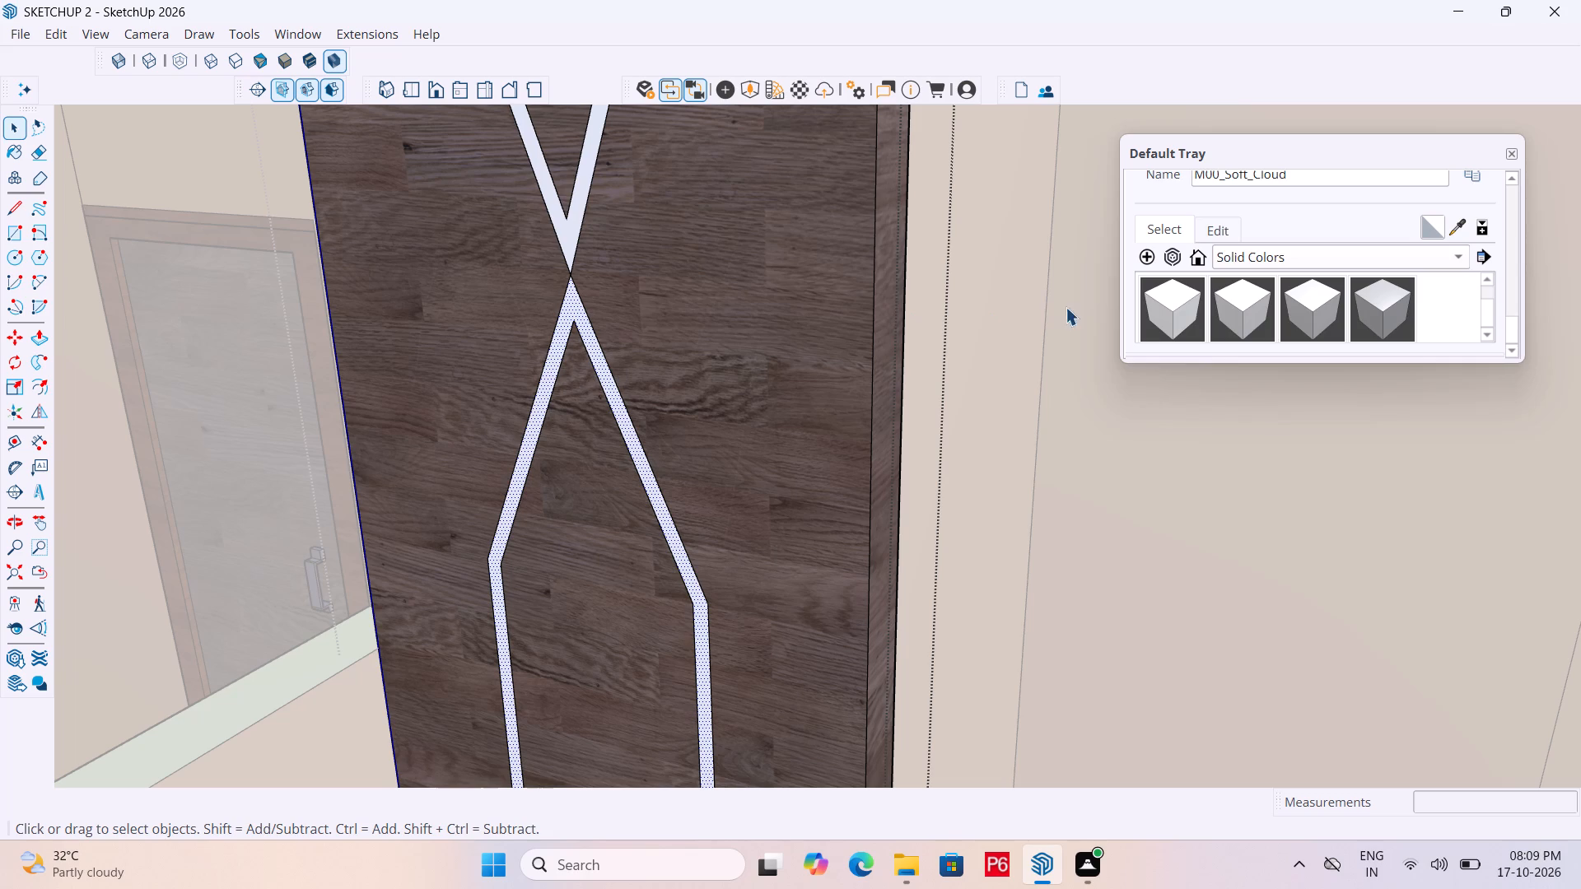
pyautogui.click(1198, 317)
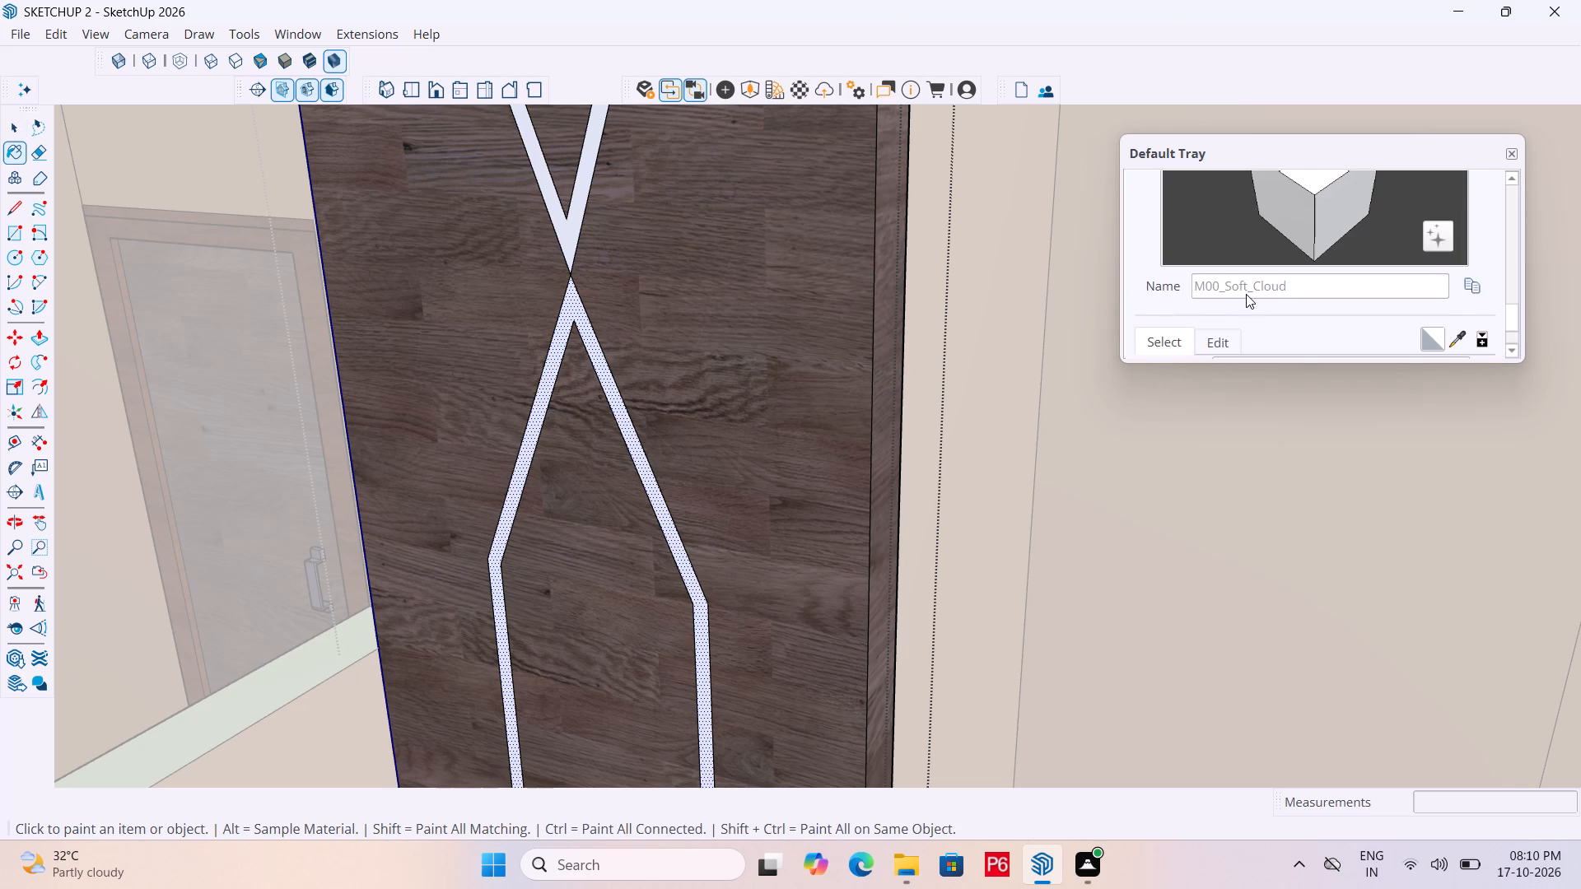
pyautogui.scroll(-2, 1248, 295)
pyautogui.click(1173, 306)
pyautogui.scroll(4, 594, 315)
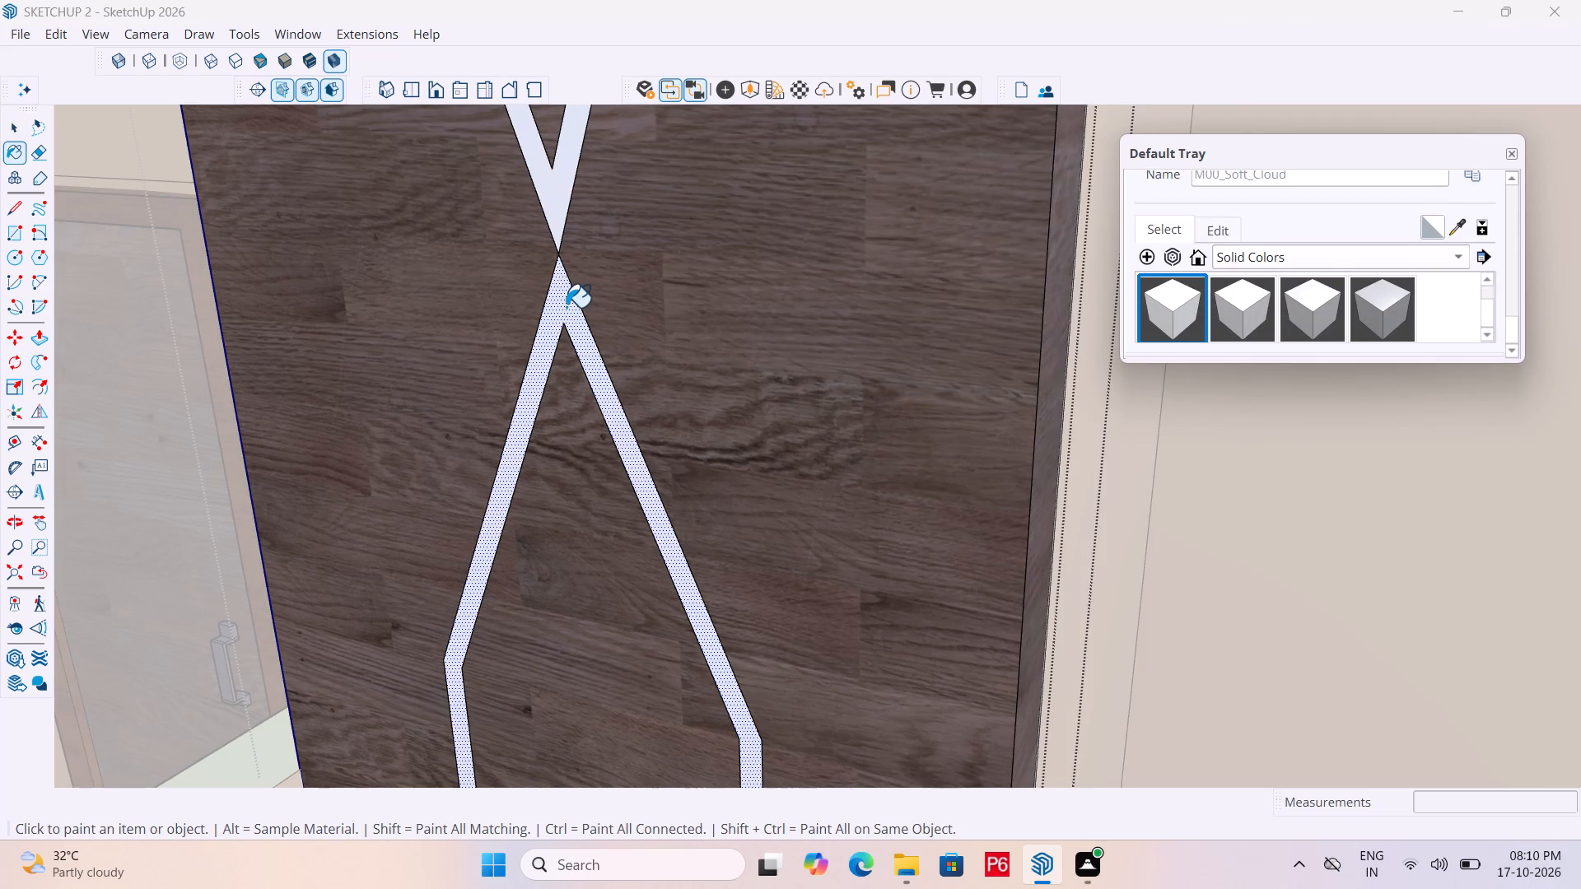
pyautogui.click(566, 306)
pyautogui.scroll(-6, 684, 284)
# Save the model.
pyautogui.hotkey('ctrl', 's')
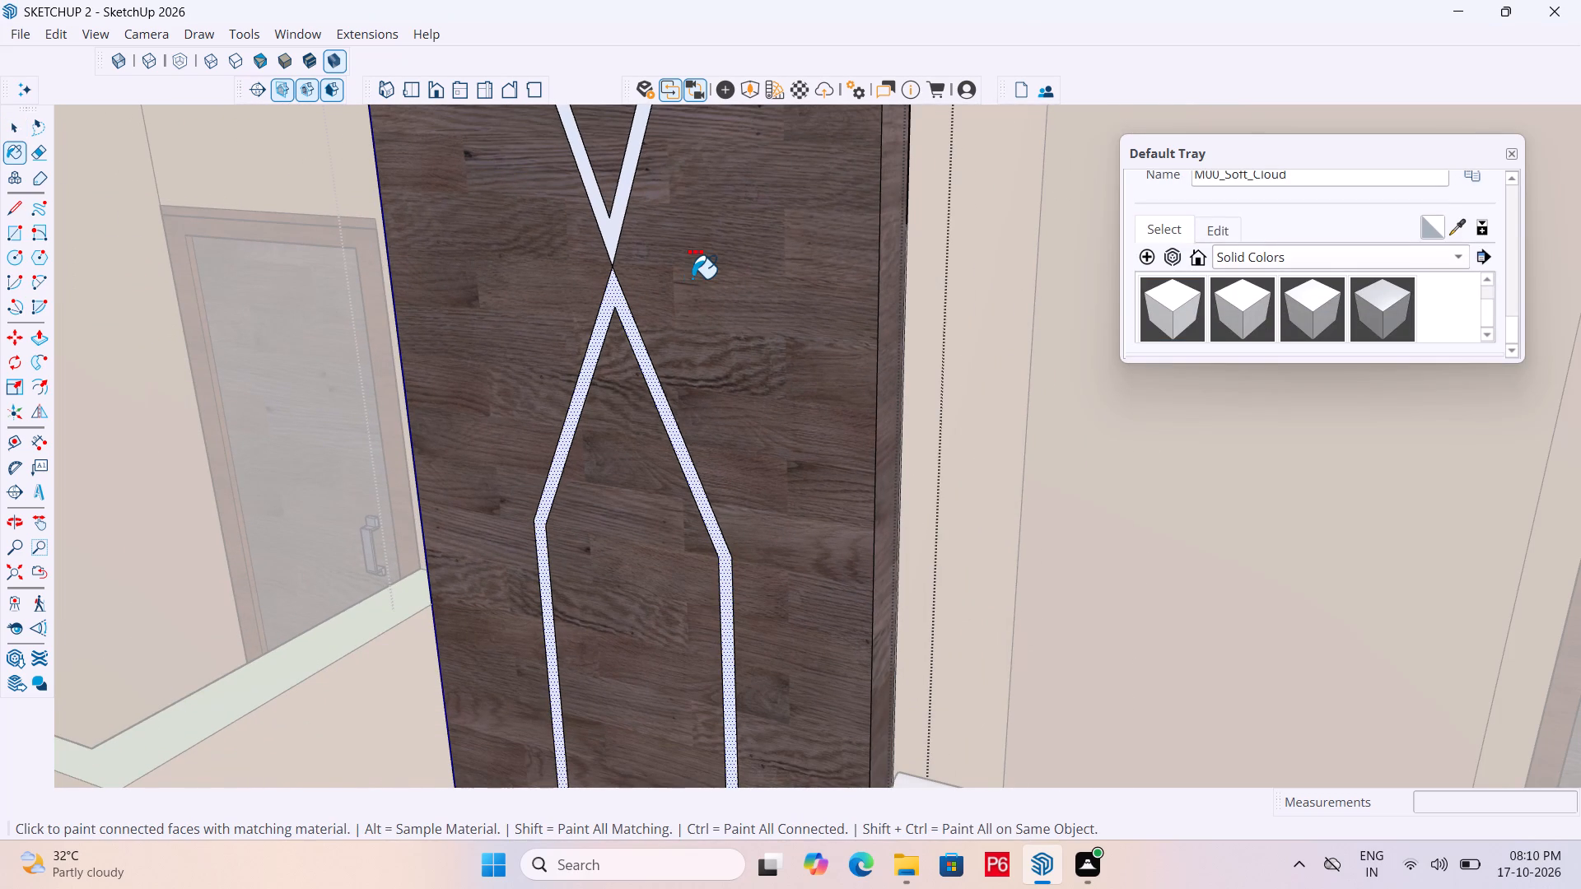
pyautogui.hotkey('ctrl', 's')
# Close the decorative column for editing.
pyautogui.scroll(-7, 736, 179)
pyautogui.scroll(-14, 651, 259)
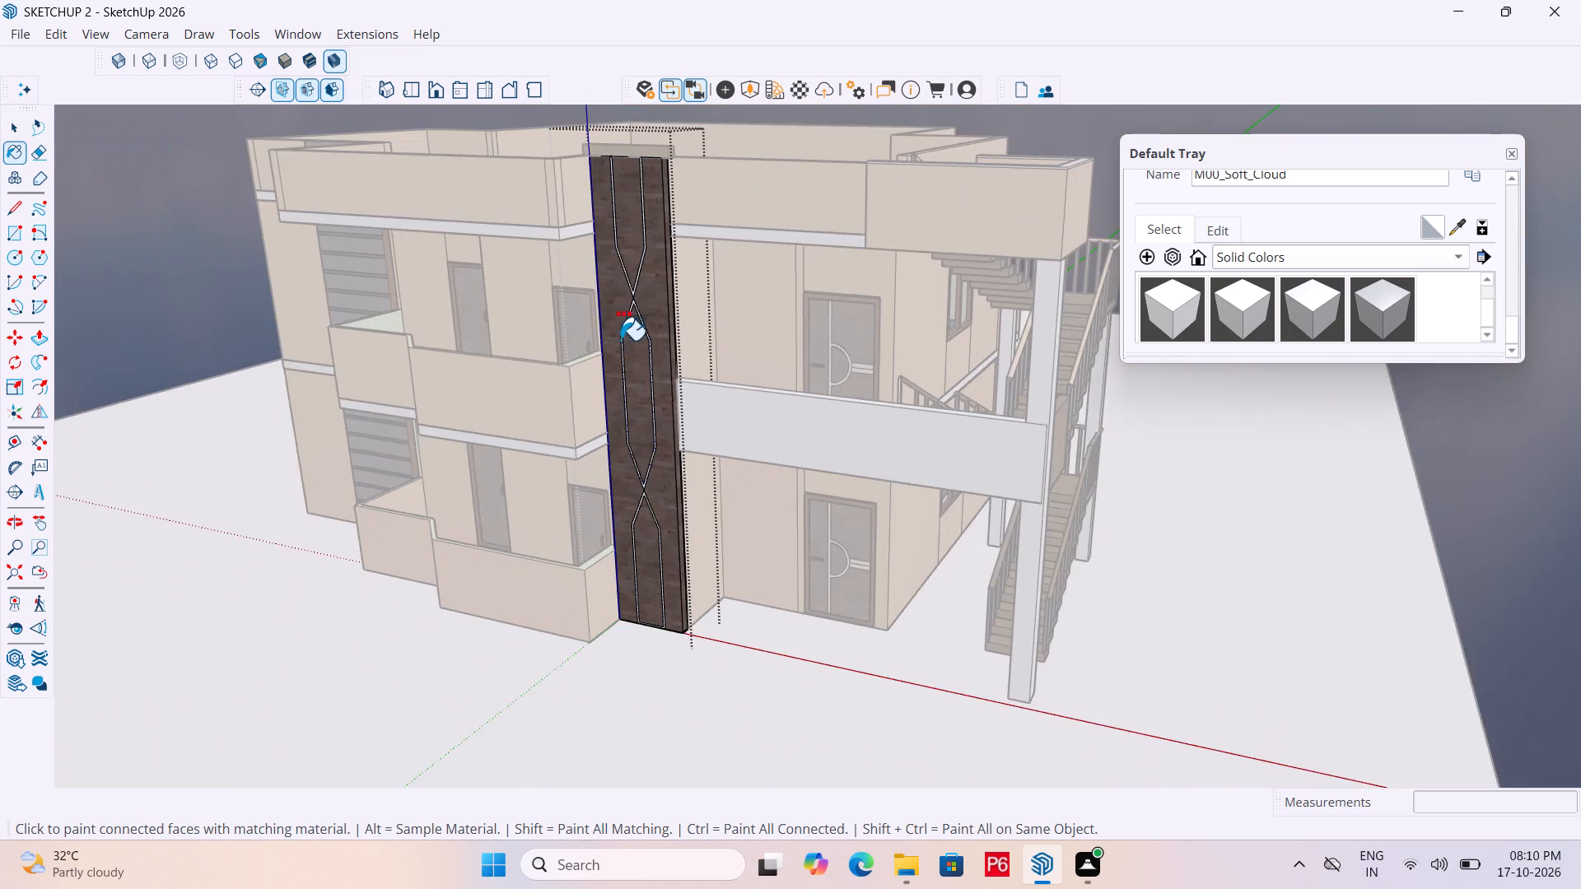
pyautogui.scroll(-3, 619, 350)
pyautogui.press('space')
pyautogui.click(1310, 496)
# Examine the external staircase's support posts and look through the Solid Colors swatches for a suitable post colour.
pyautogui.moveTo(809, 378); pyautogui.dragTo(351, 398, button='middle')
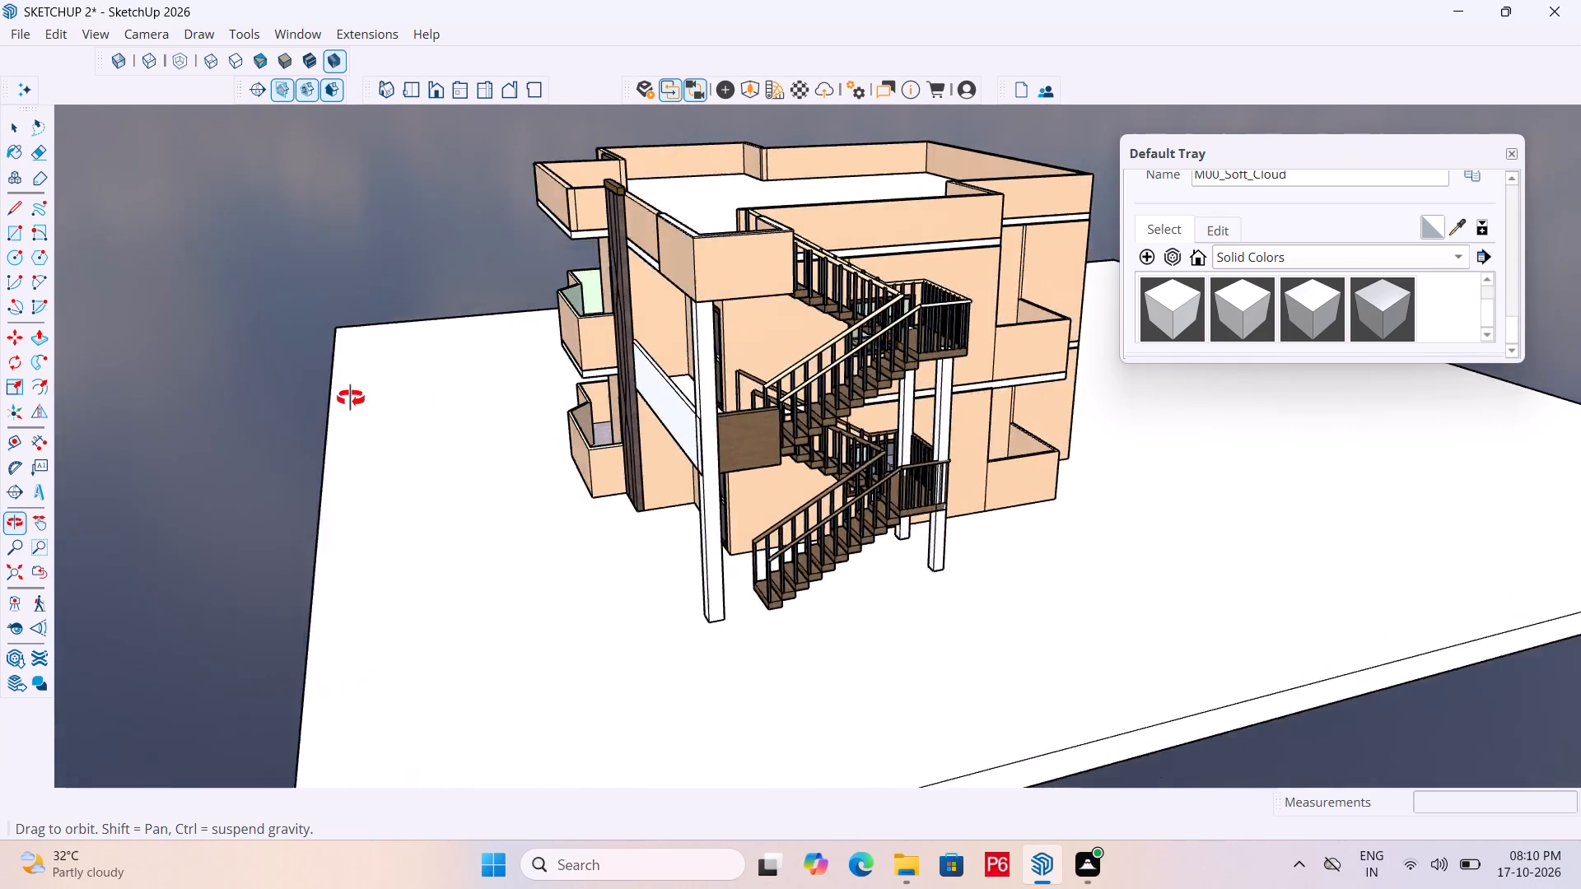
pyautogui.moveTo(351, 398); pyautogui.dragTo(624, 394, button='middle')
pyautogui.scroll(1, 962, 394)
pyautogui.moveTo(962, 394); pyautogui.dragTo(748, 383, button='middle')
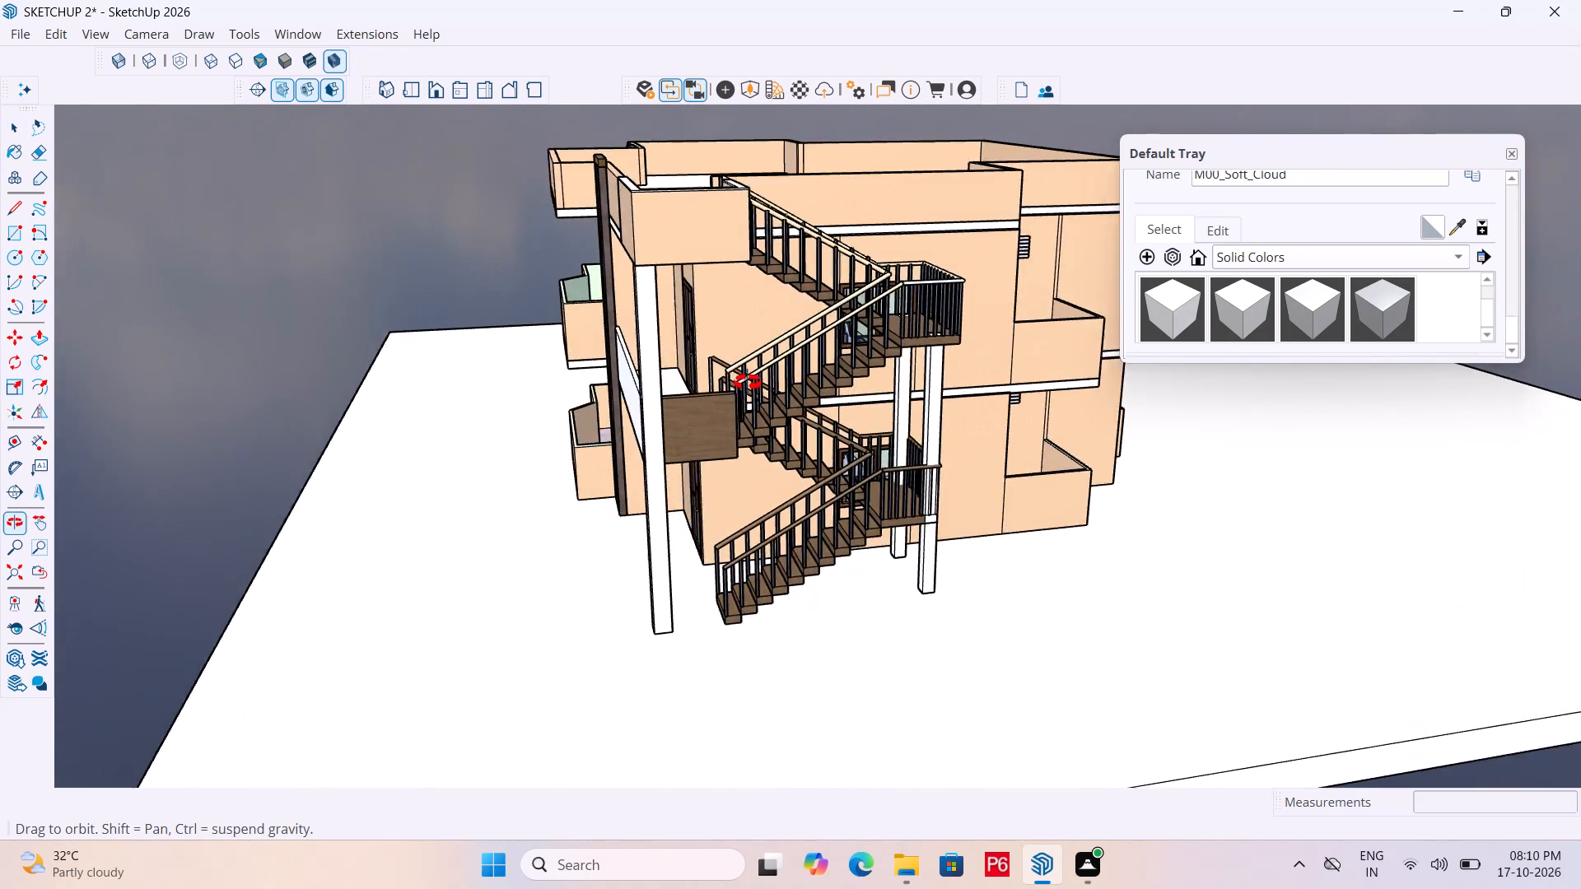
pyautogui.moveTo(748, 383); pyautogui.dragTo(780, 376, button='middle')
pyautogui.scroll(2, 771, 379)
pyautogui.scroll(3, 924, 368)
pyautogui.click(934, 397)
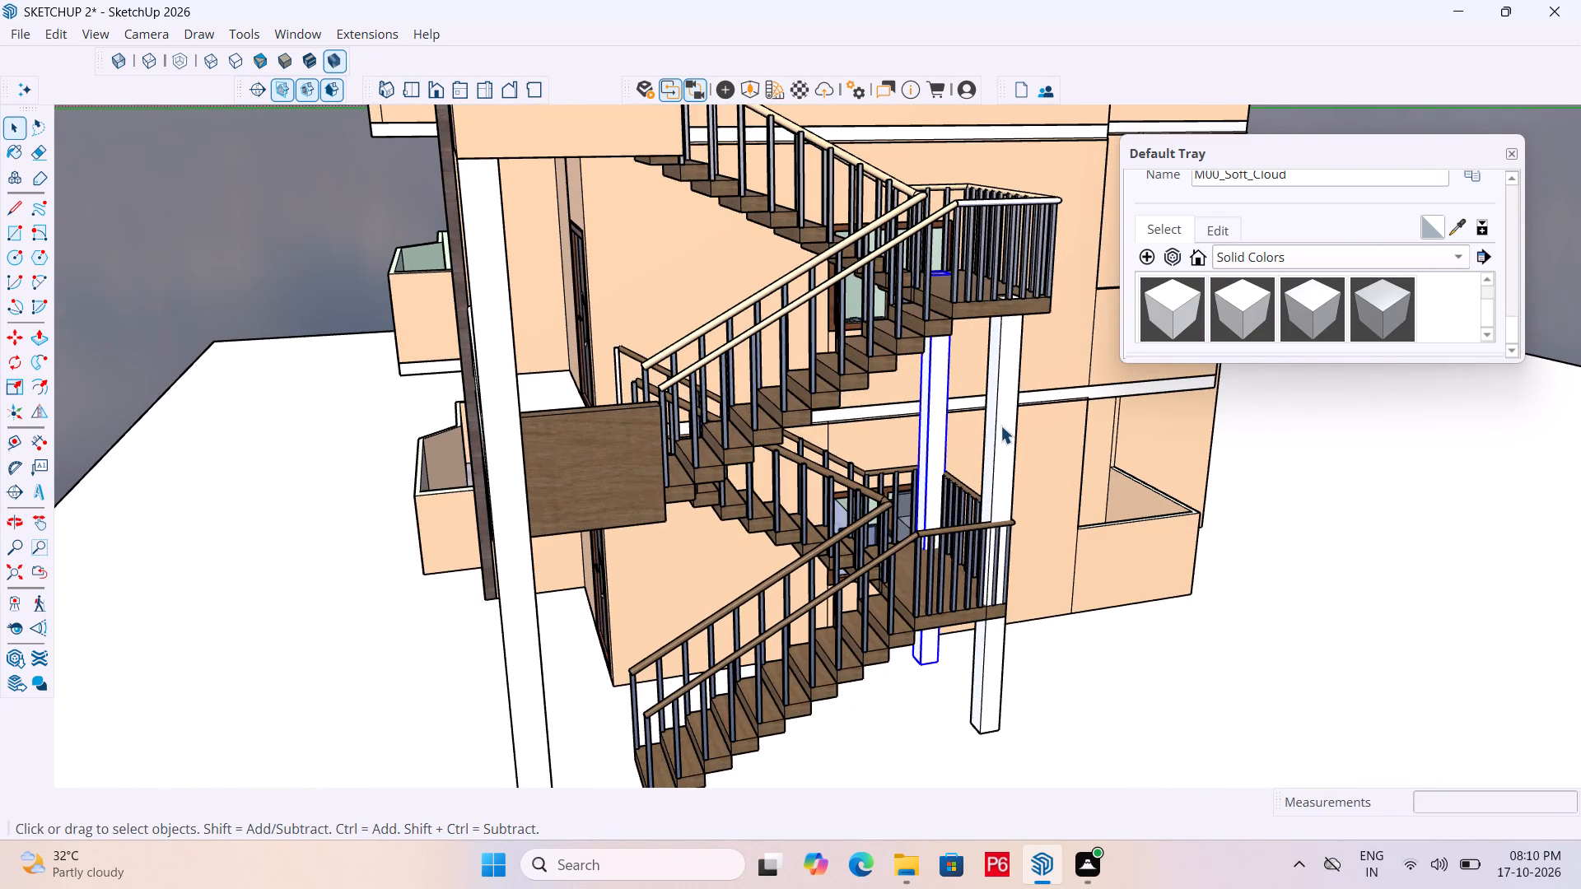
pyautogui.scroll(-4, 1257, 267)
pyautogui.scroll(4, 1361, 291)
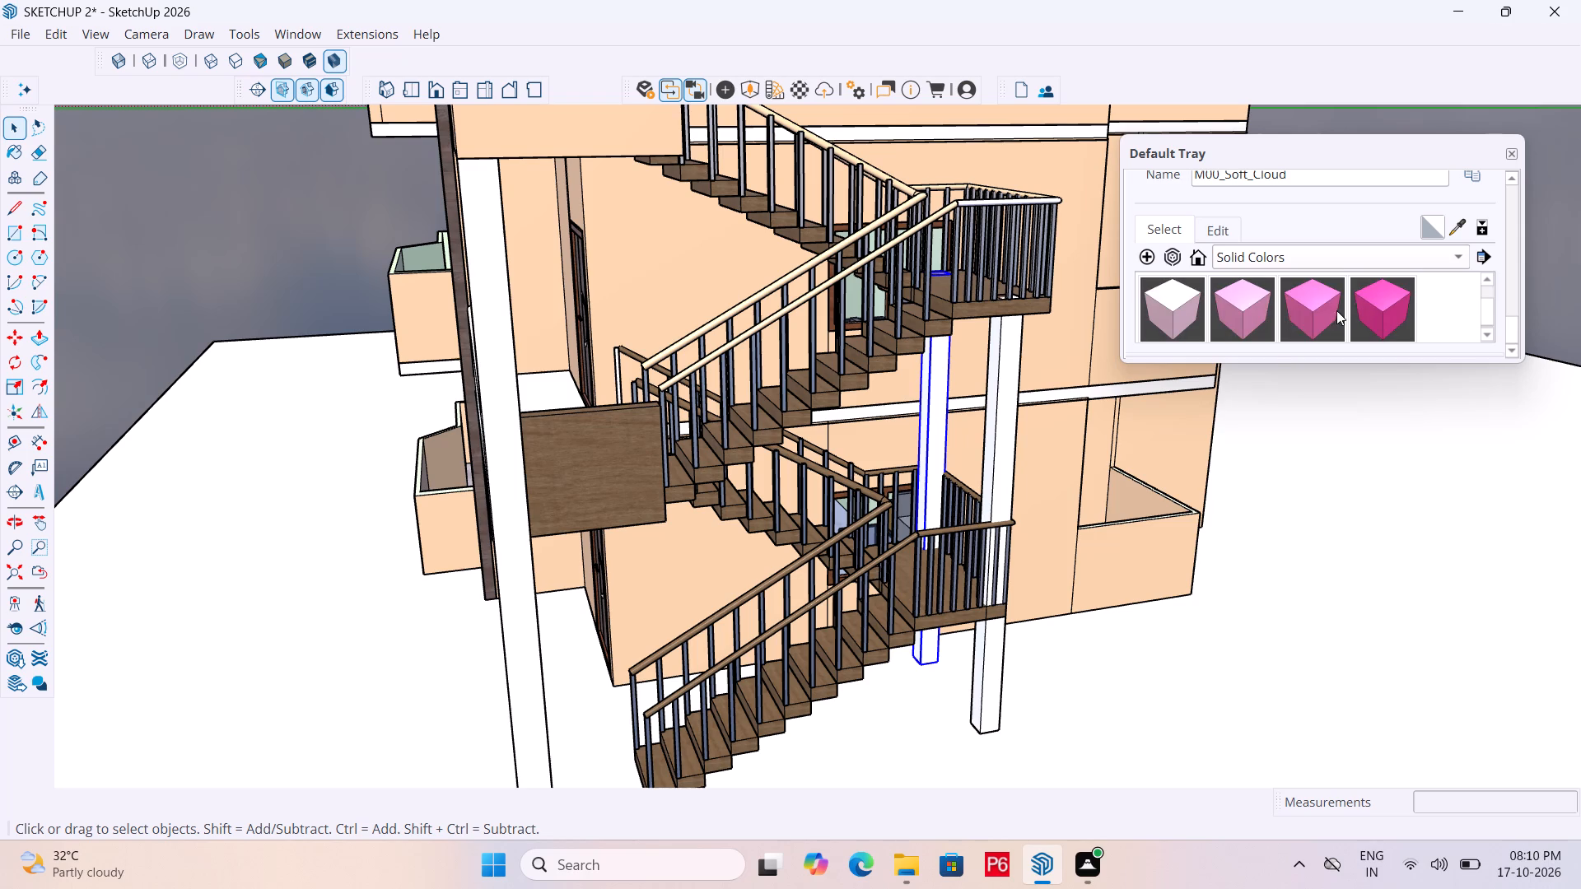
pyautogui.click(1238, 311)
pyautogui.scroll(-1, 1360, 263)
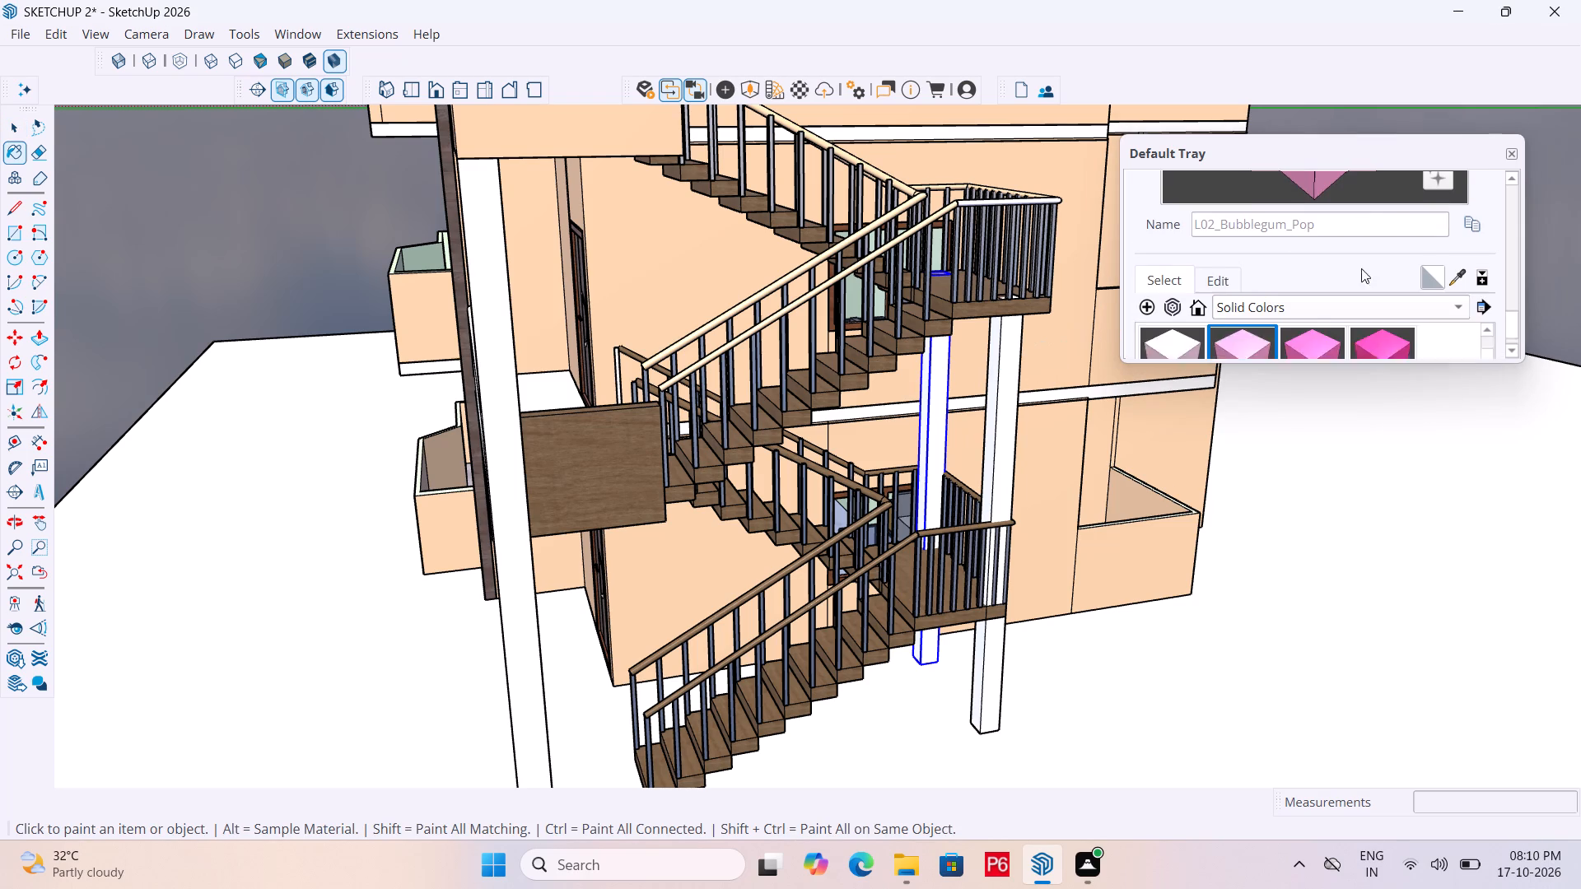
pyautogui.scroll(-4, 1361, 268)
pyautogui.scroll(1, 1338, 304)
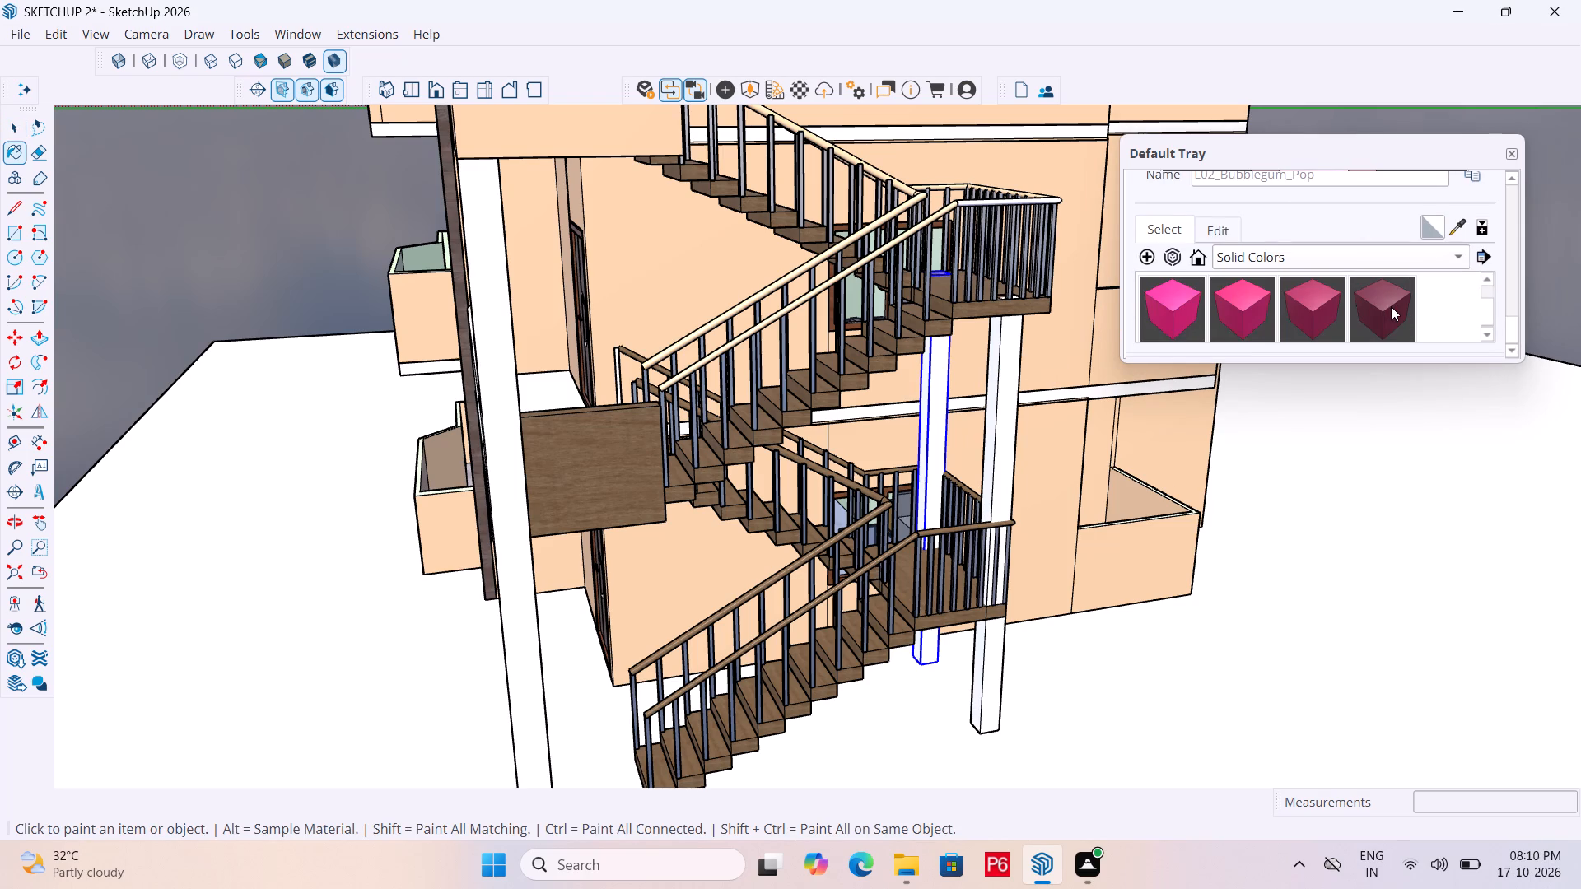
pyautogui.scroll(-8, 1392, 307)
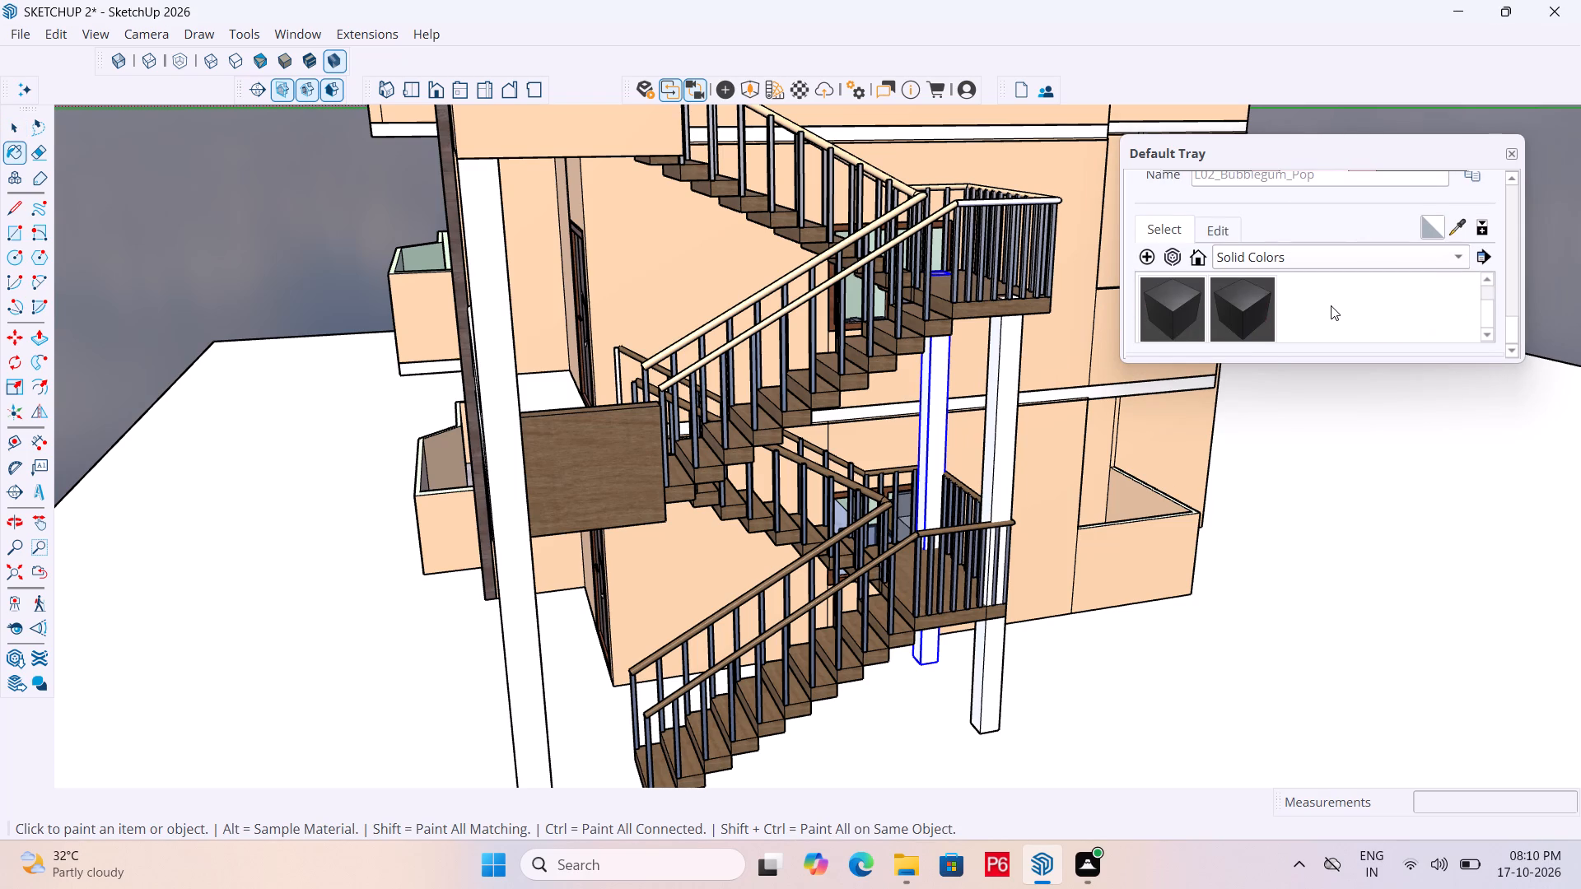
pyautogui.scroll(5, 1327, 305)
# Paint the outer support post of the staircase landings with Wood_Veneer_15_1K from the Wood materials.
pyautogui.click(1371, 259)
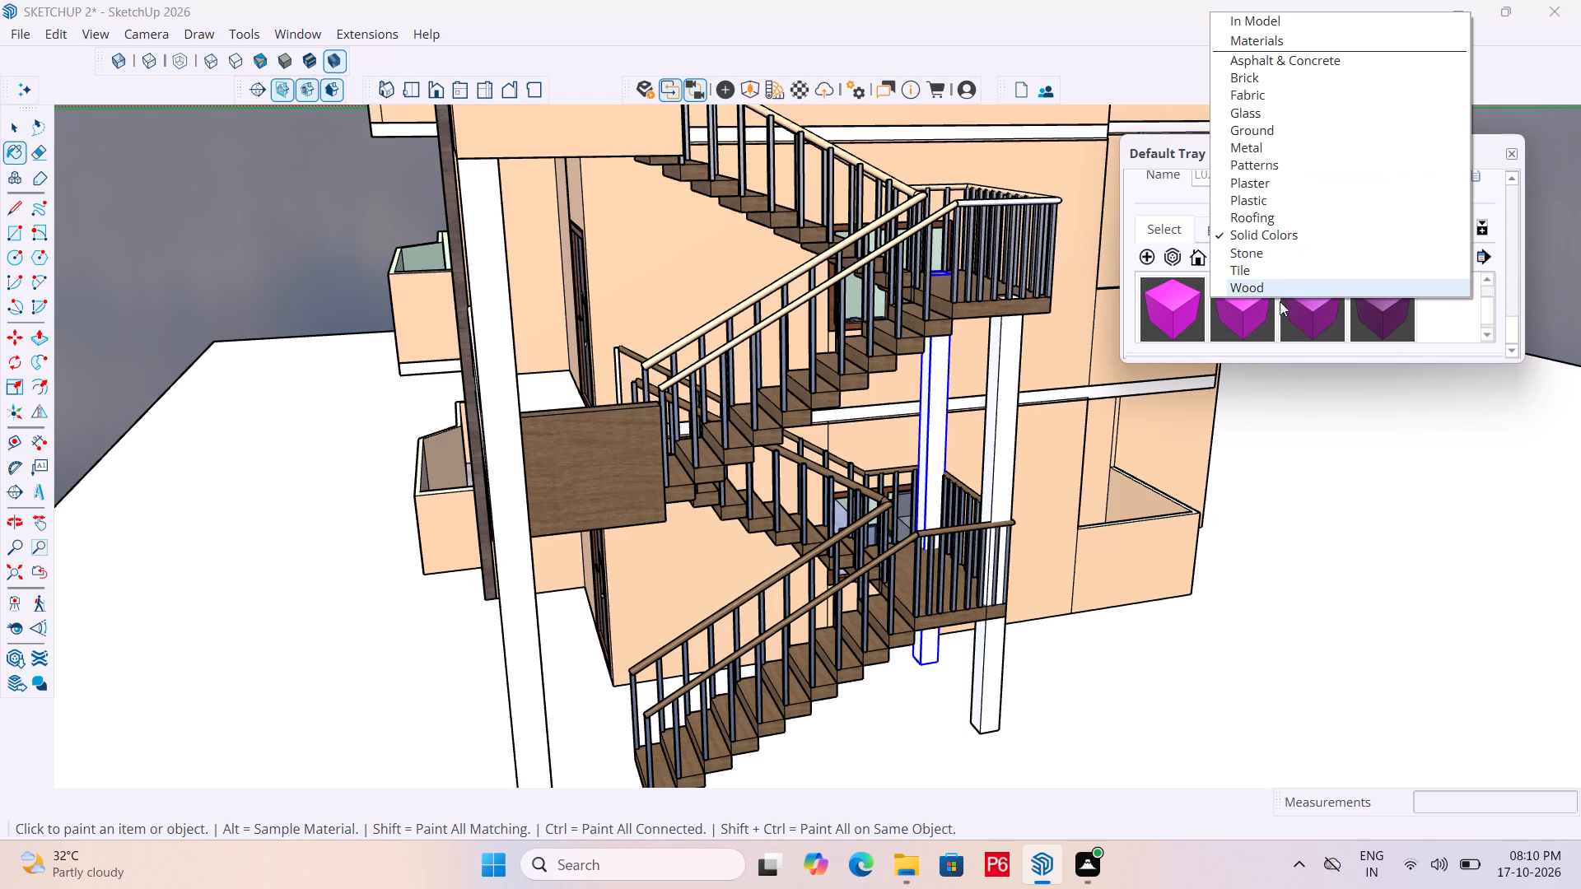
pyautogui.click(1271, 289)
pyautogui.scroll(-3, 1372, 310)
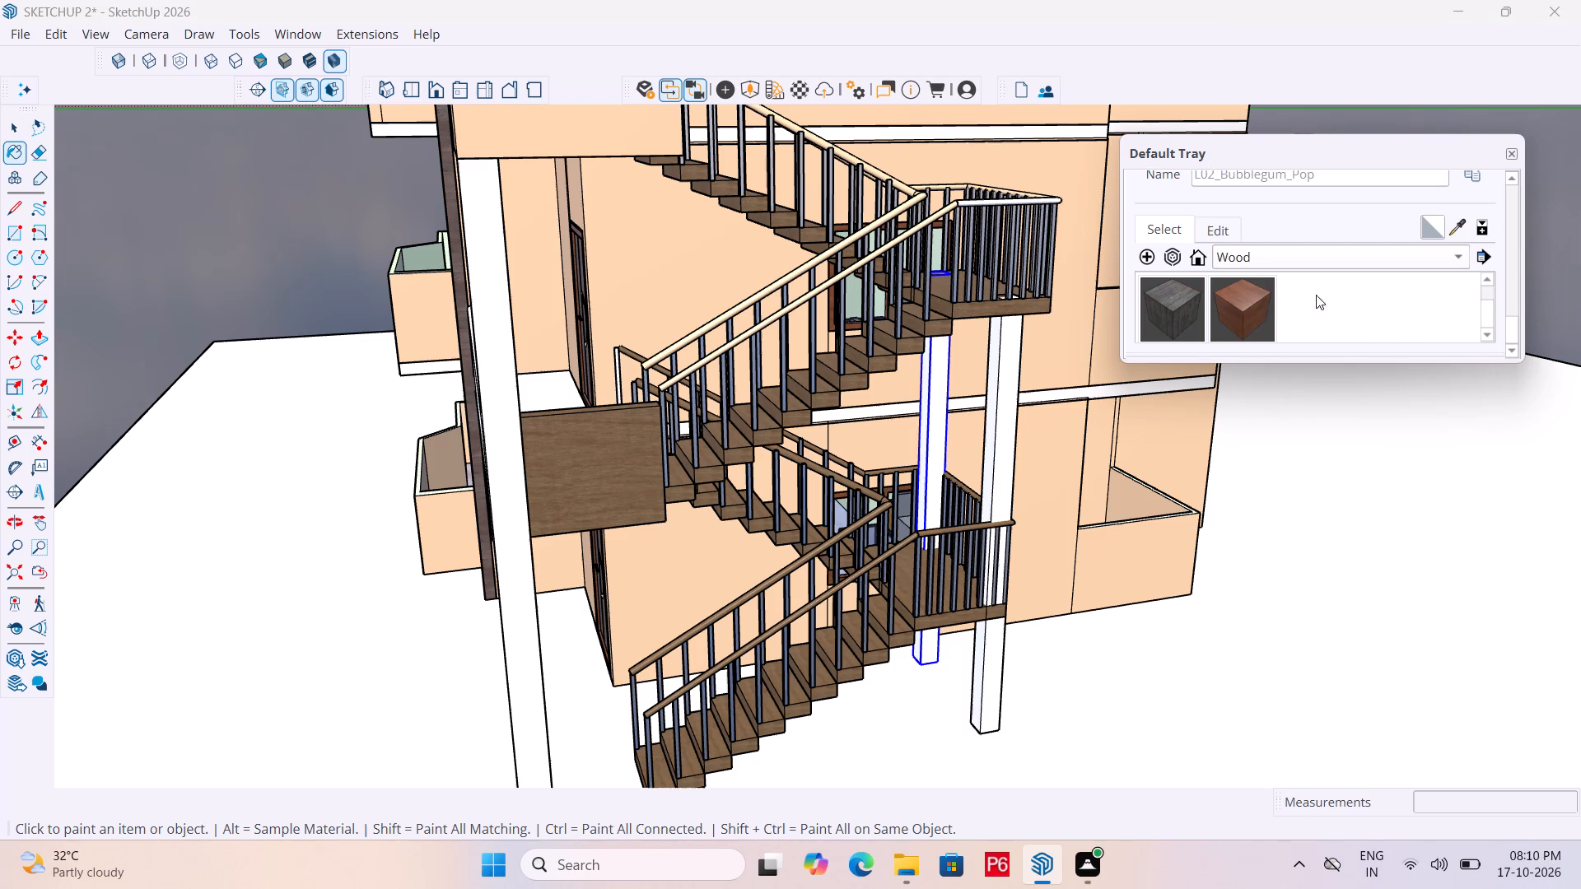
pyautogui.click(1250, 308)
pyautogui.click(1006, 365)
# Paint both landing support posts and the staircase's tall front corner post with Wood_Floor_12_1K from the Wood materials.
pyautogui.moveTo(1056, 365); pyautogui.dragTo(879, 370, button='middle')
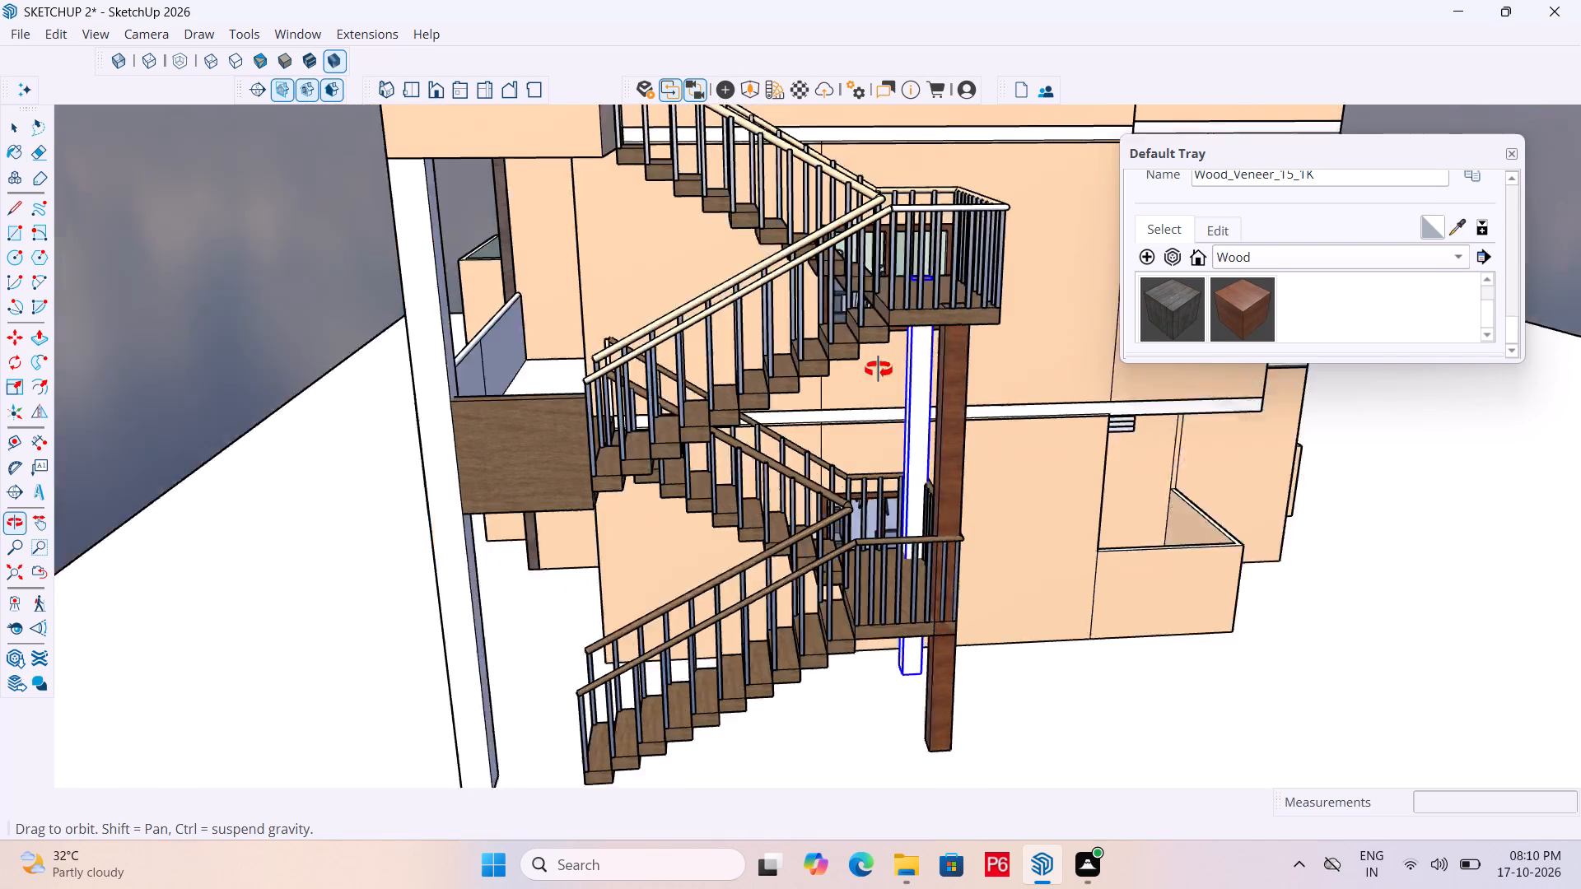
pyautogui.moveTo(879, 370); pyautogui.dragTo(623, 370, button='middle')
pyautogui.scroll(1, 1338, 310)
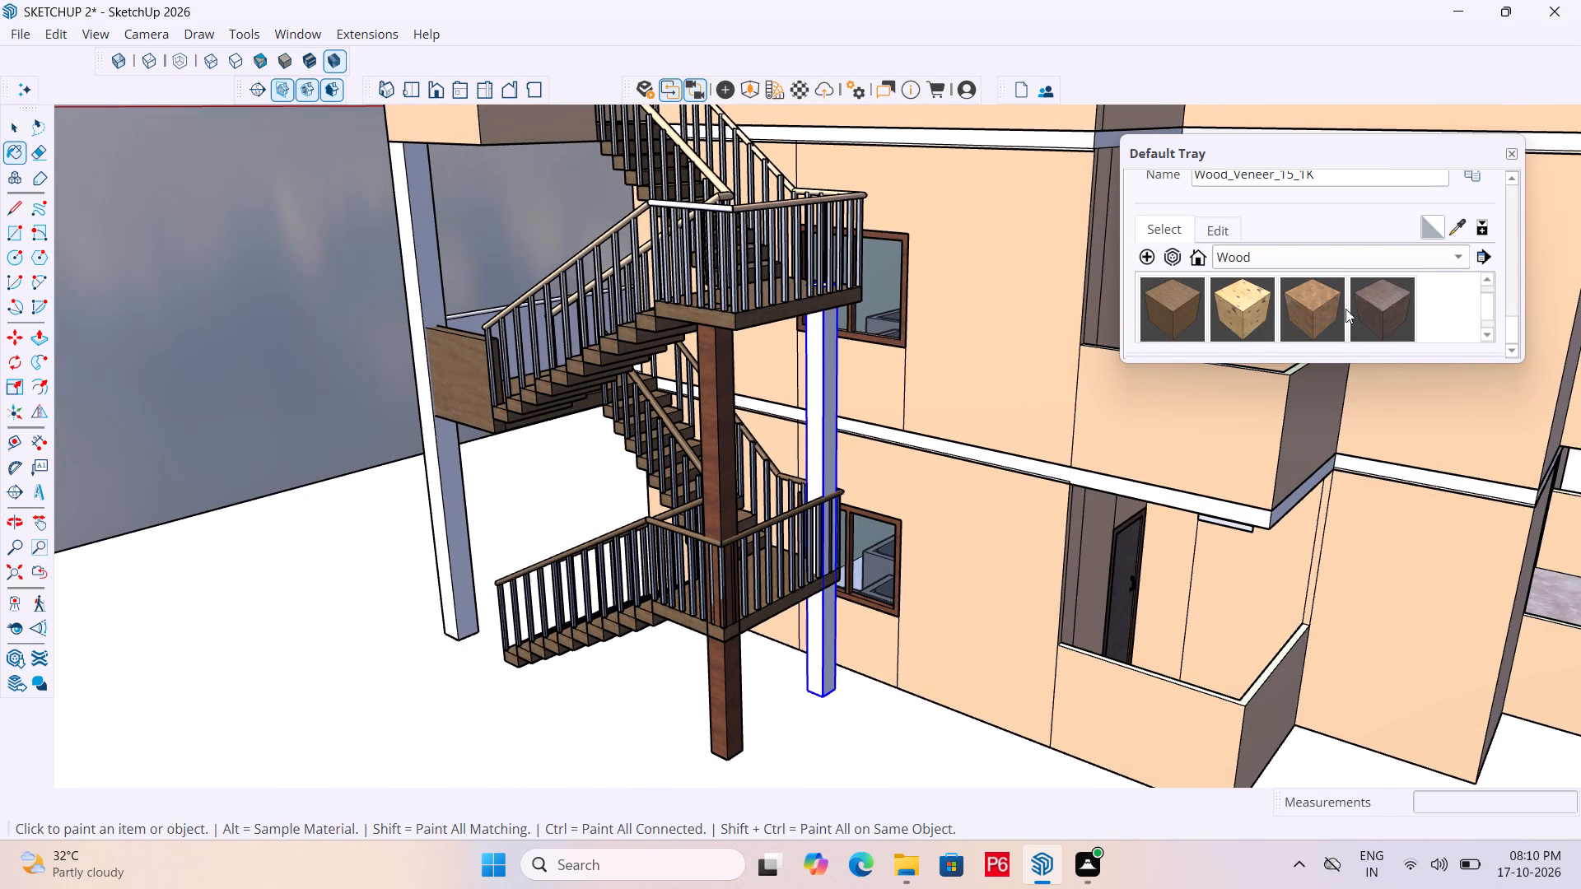
pyautogui.click(1389, 300)
pyautogui.click(715, 382)
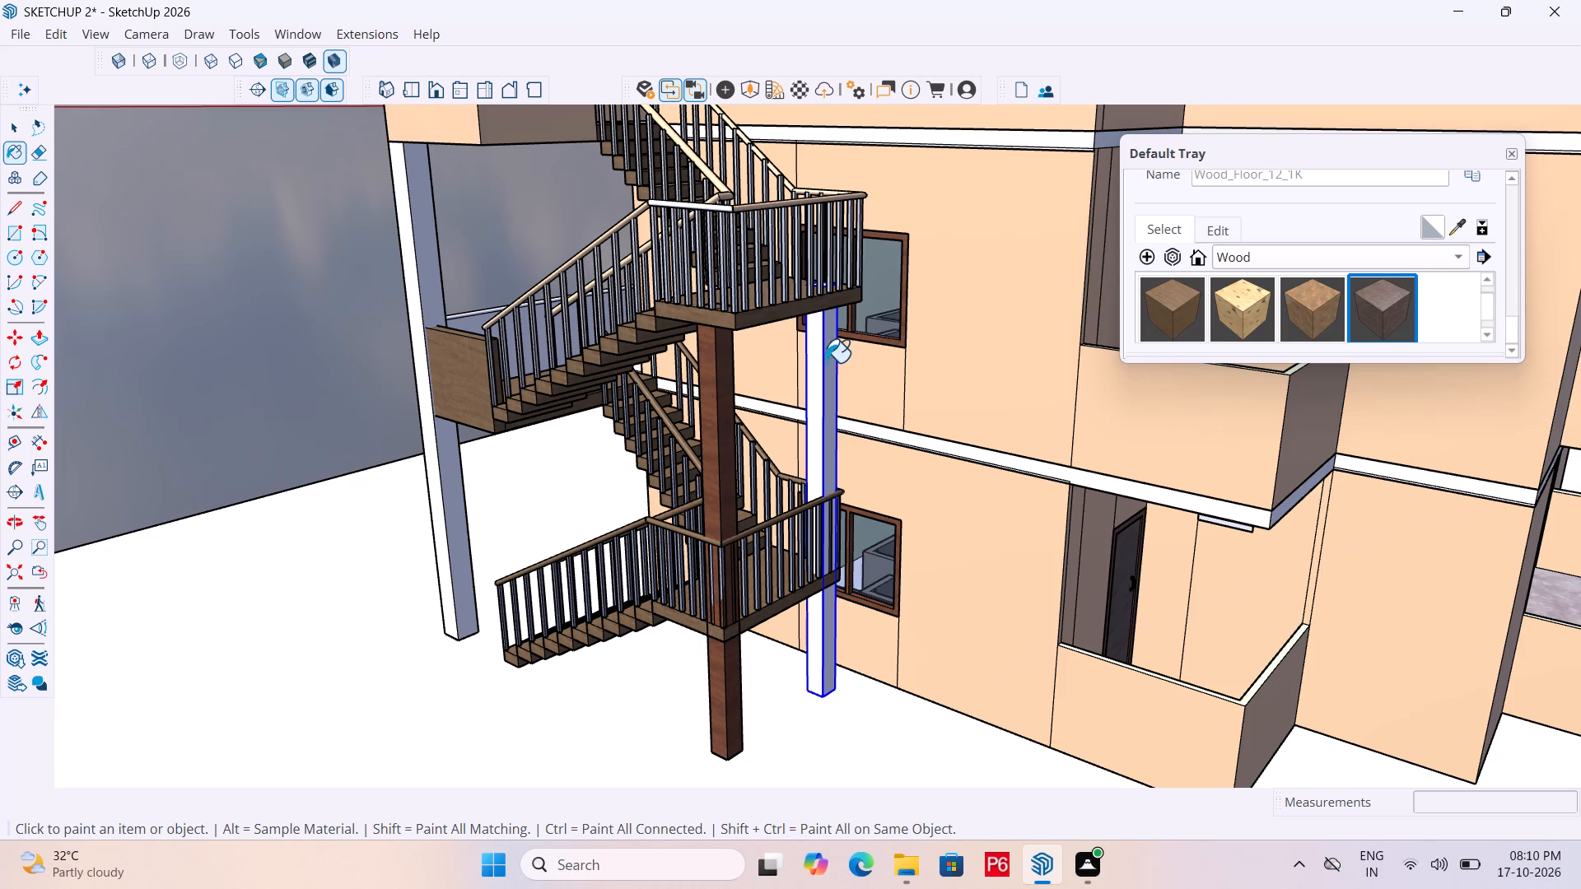
pyautogui.click(826, 365)
pyautogui.moveTo(659, 404); pyautogui.dragTo(1434, 362, button='middle')
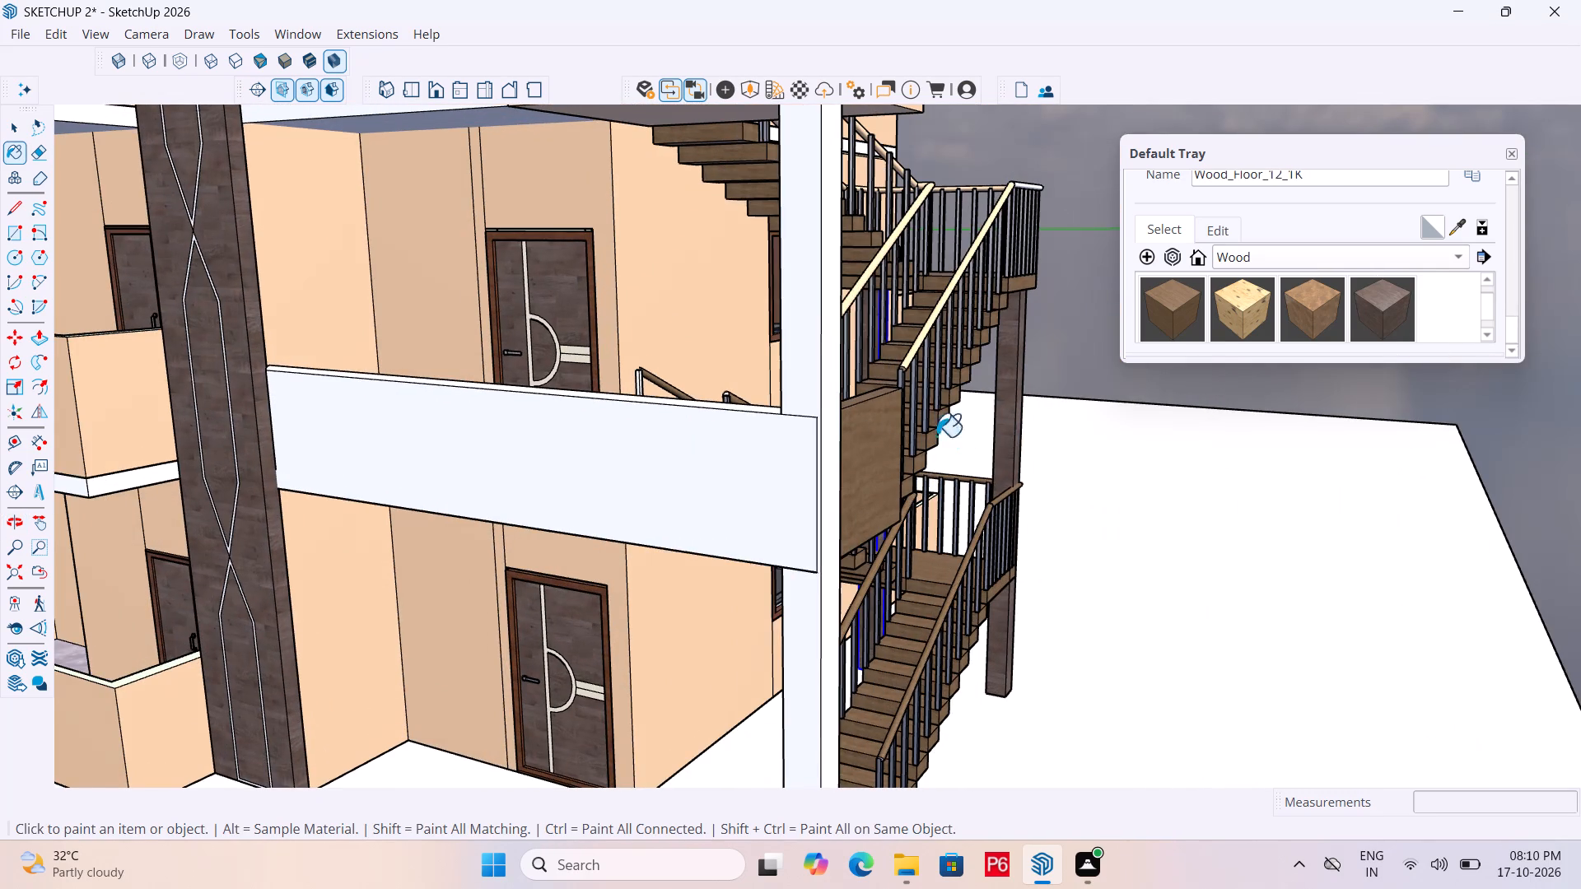
pyautogui.click(807, 338)
pyautogui.scroll(-6, 843, 300)
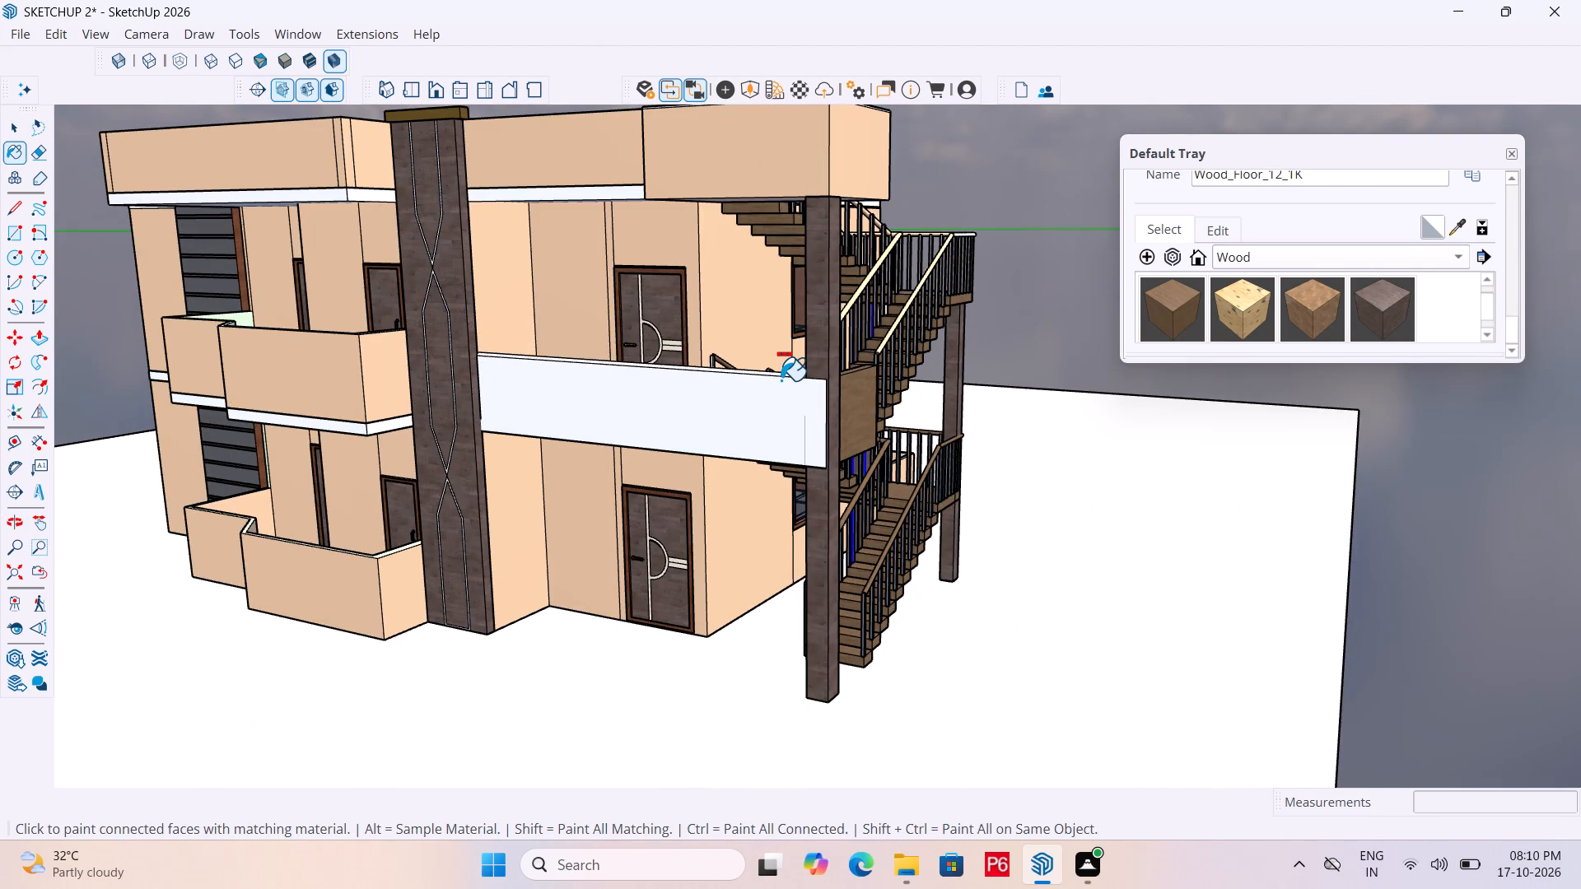
# Save the model and clear the selection.
pyautogui.hotkey('ctrl', 's')
pyautogui.hotkey('ctrl', 's')
pyautogui.press('space')
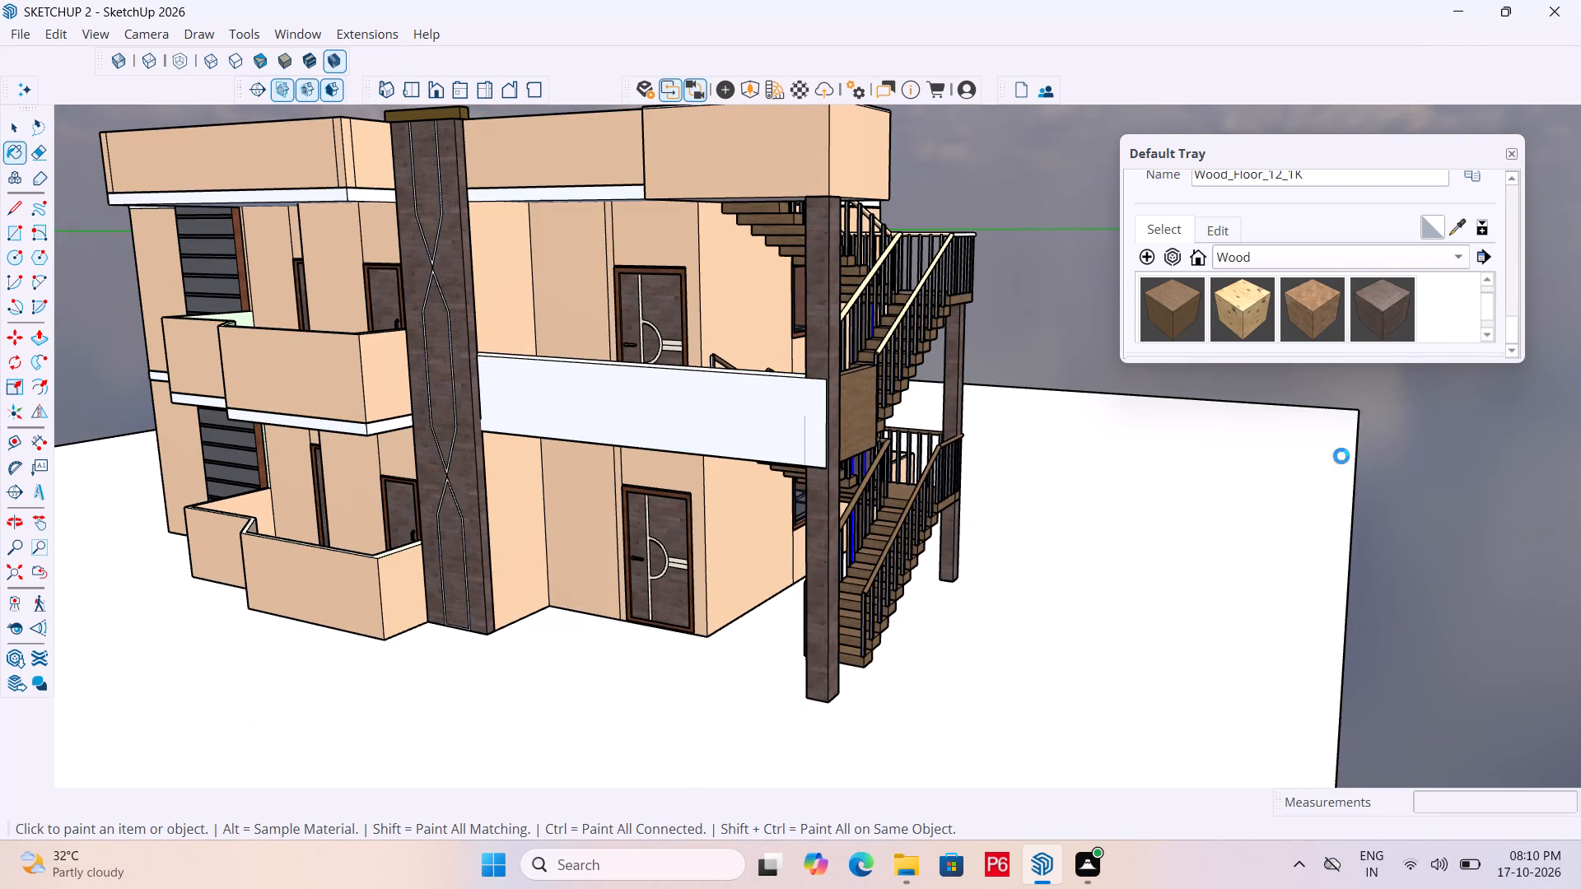
pyautogui.doubleClick(1412, 481)
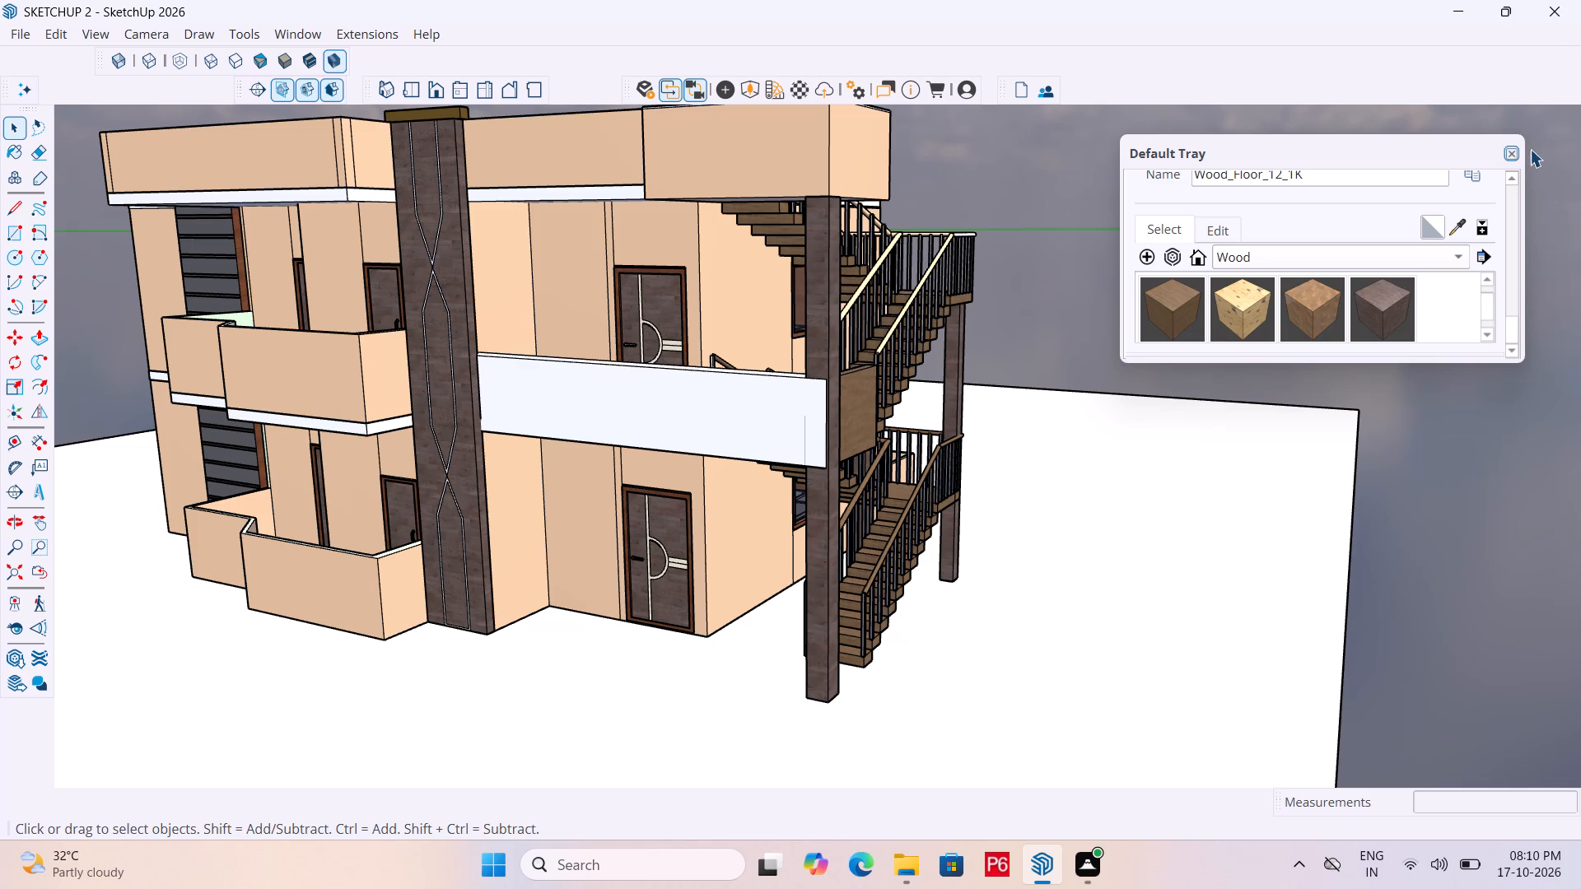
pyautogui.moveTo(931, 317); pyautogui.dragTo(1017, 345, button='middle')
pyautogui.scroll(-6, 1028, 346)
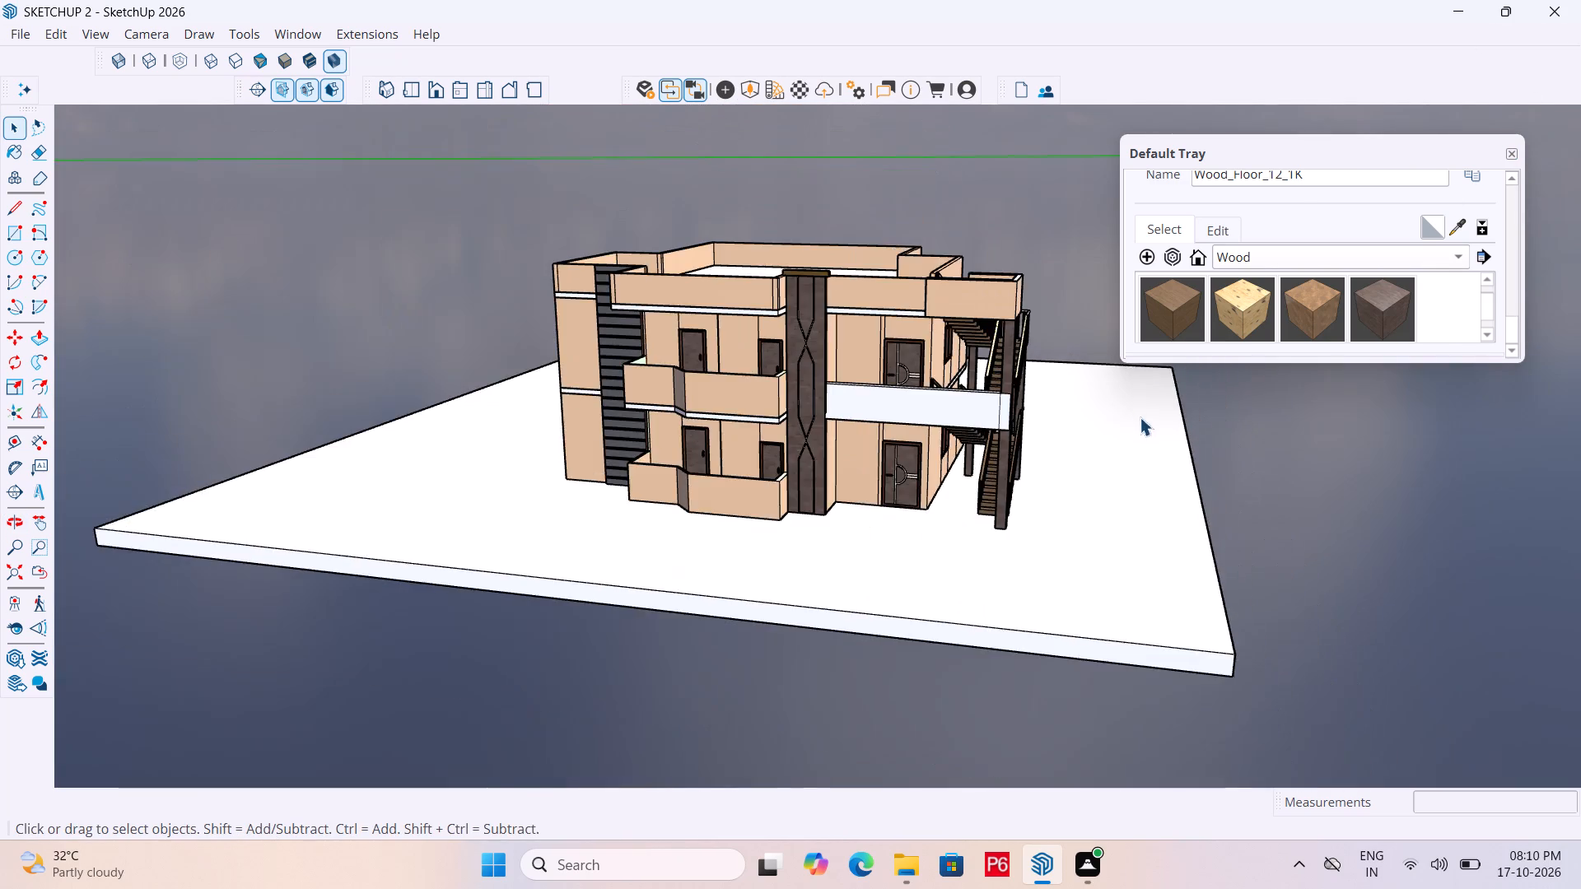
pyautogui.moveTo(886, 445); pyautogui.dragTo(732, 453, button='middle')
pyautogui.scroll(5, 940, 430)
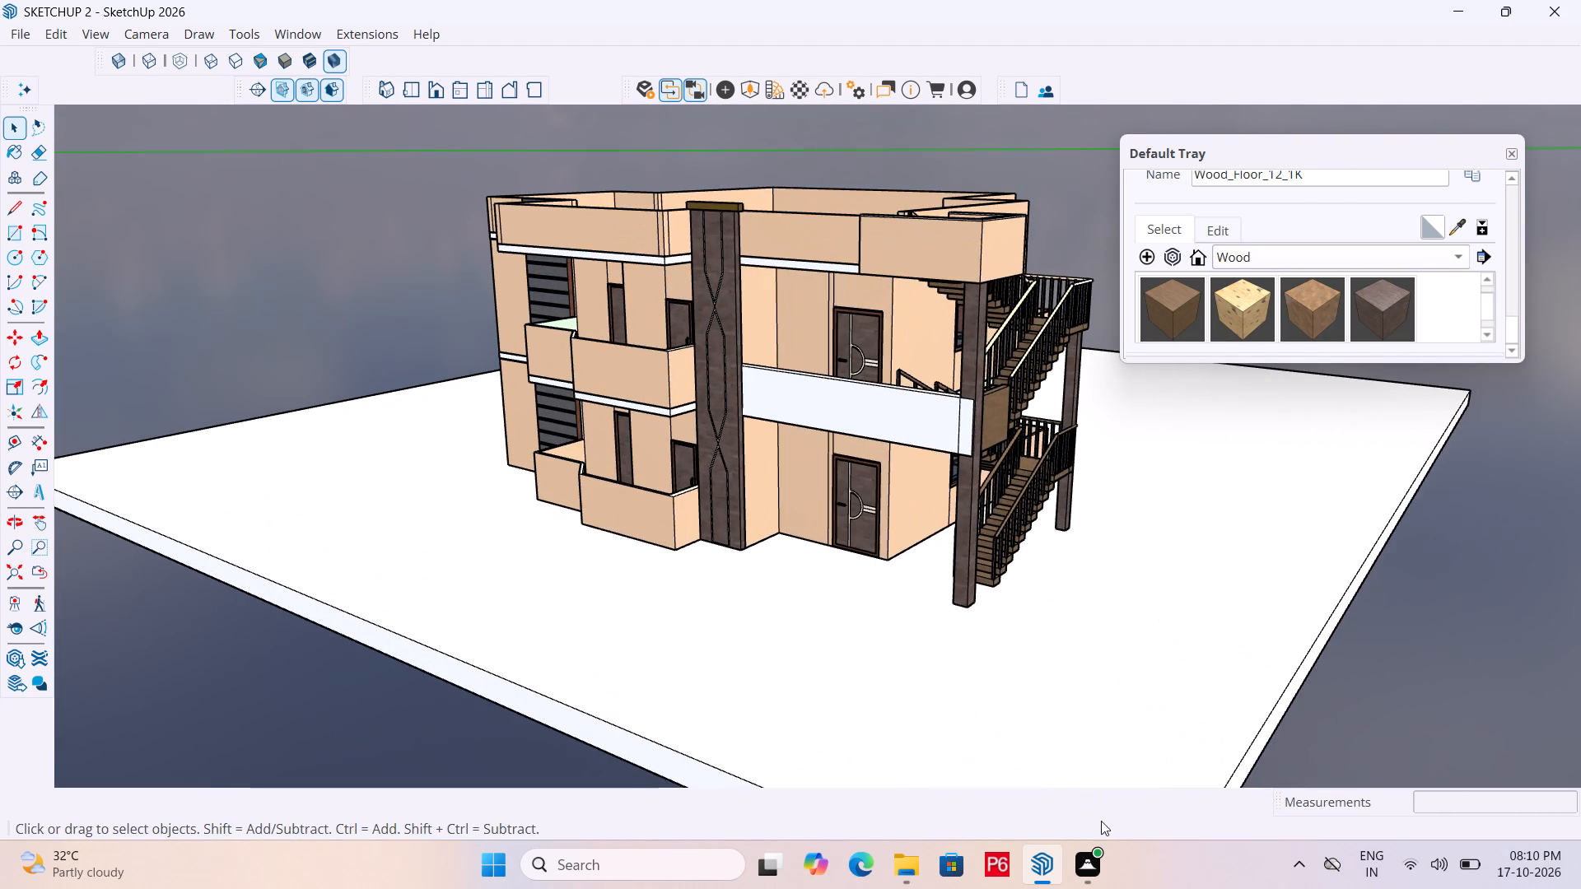